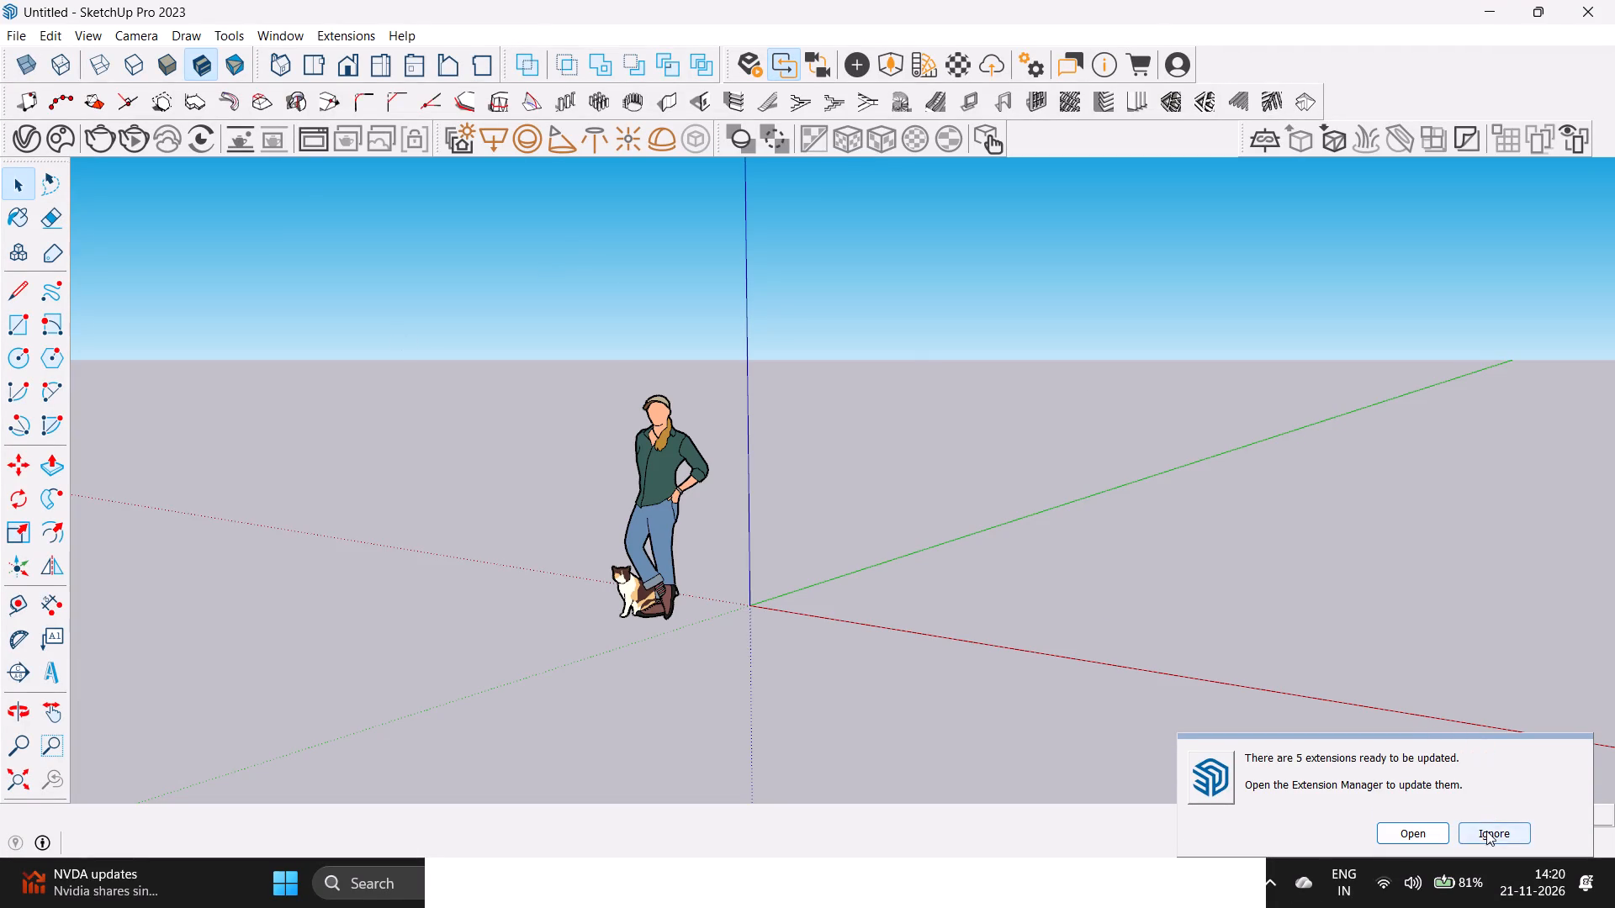
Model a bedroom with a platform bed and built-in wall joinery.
Ignore the extension update notice and close the Enscape welcome window.
{"action": "left_click", "coordinate": [1488, 831]}
{"action": "scroll", "coordinate": [667, 551], "scroll_direction": "down", "scroll_amount": 9}
{"action": "middle_click_drag", "start_coordinate": [756, 478], "coordinate": [749, 610]}
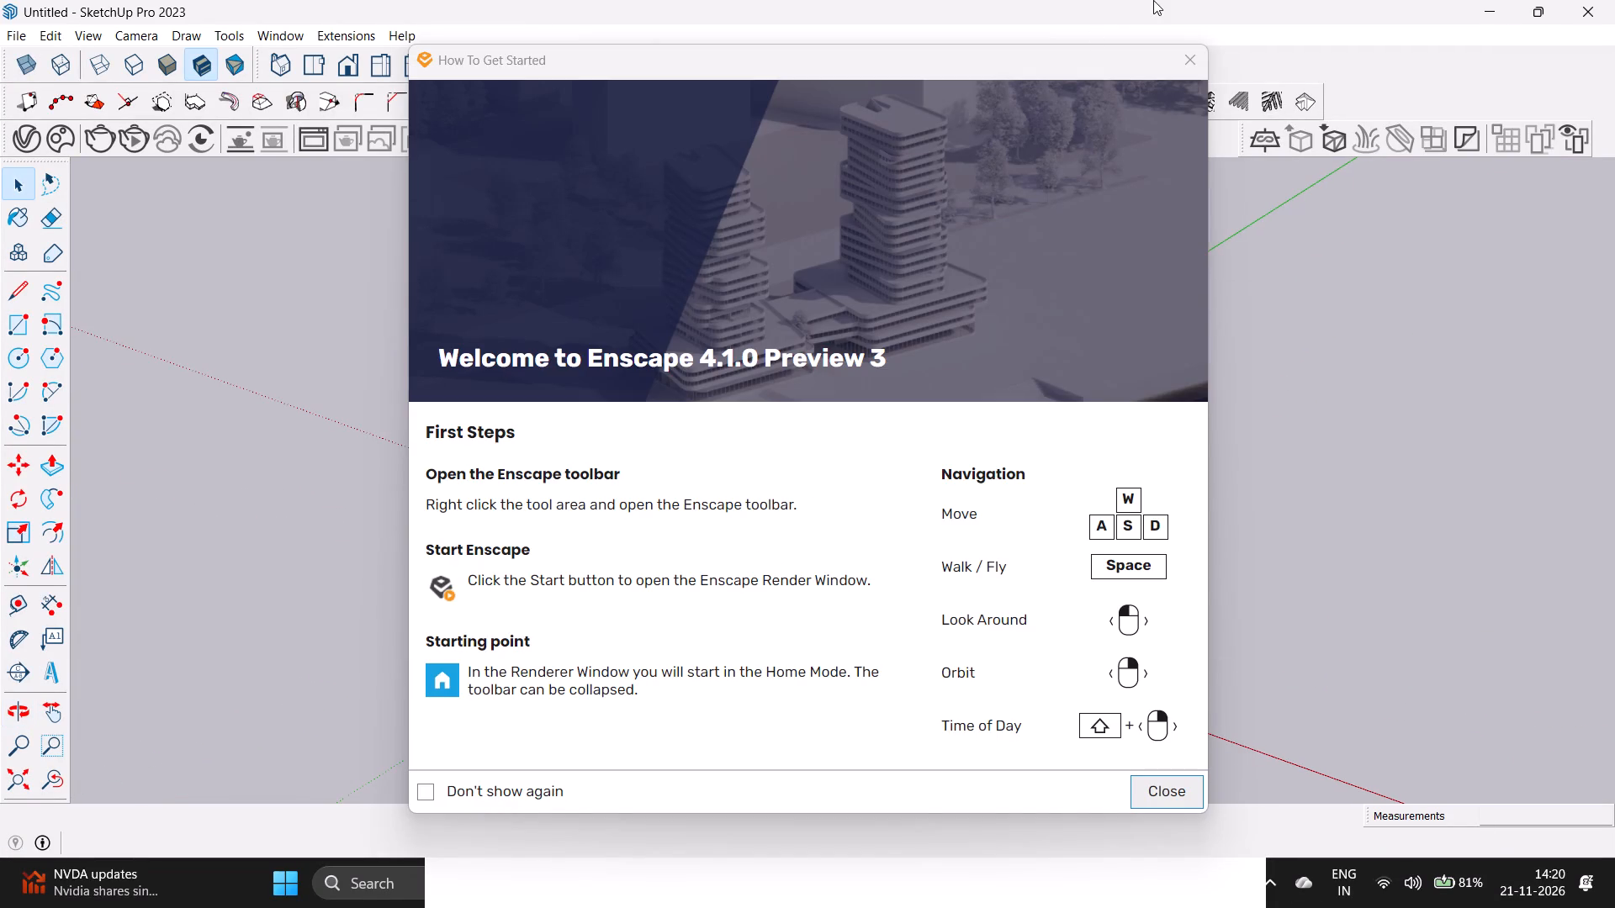
{"action": "left_click", "coordinate": [1187, 53]}
Draw a ground-plane rectangle about 10' 5" by 9' 4" from the origin, along the red and green axes.
{"action": "scroll", "coordinate": [751, 546], "scroll_direction": "up", "scroll_amount": 11}
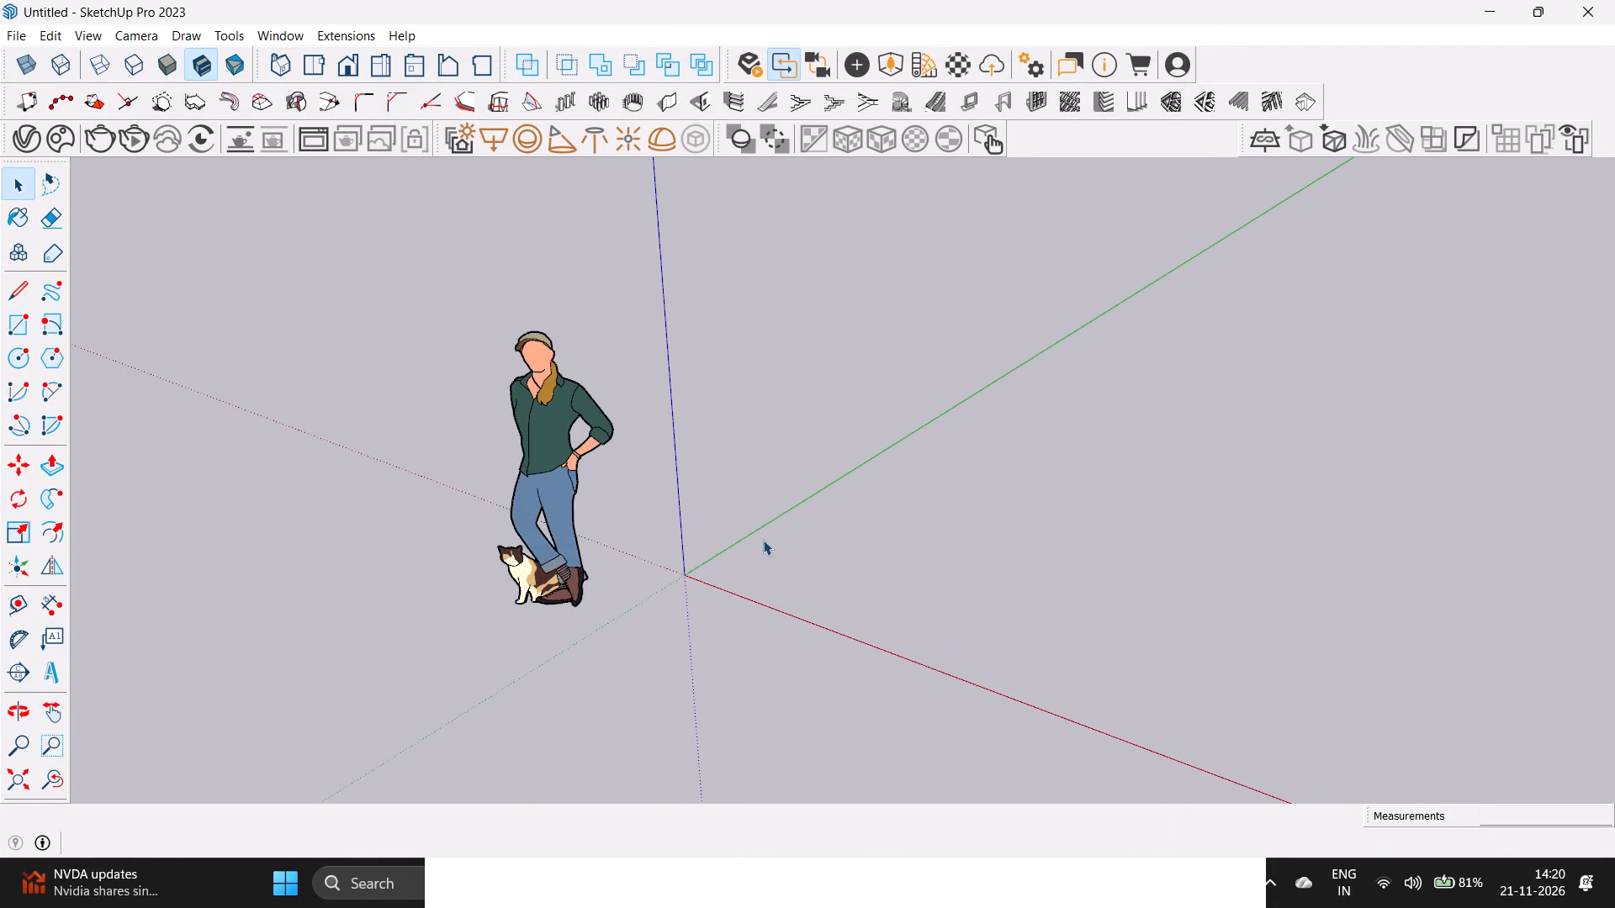
{"action": "scroll", "coordinate": [765, 538], "scroll_direction": "down", "scroll_amount": 9}
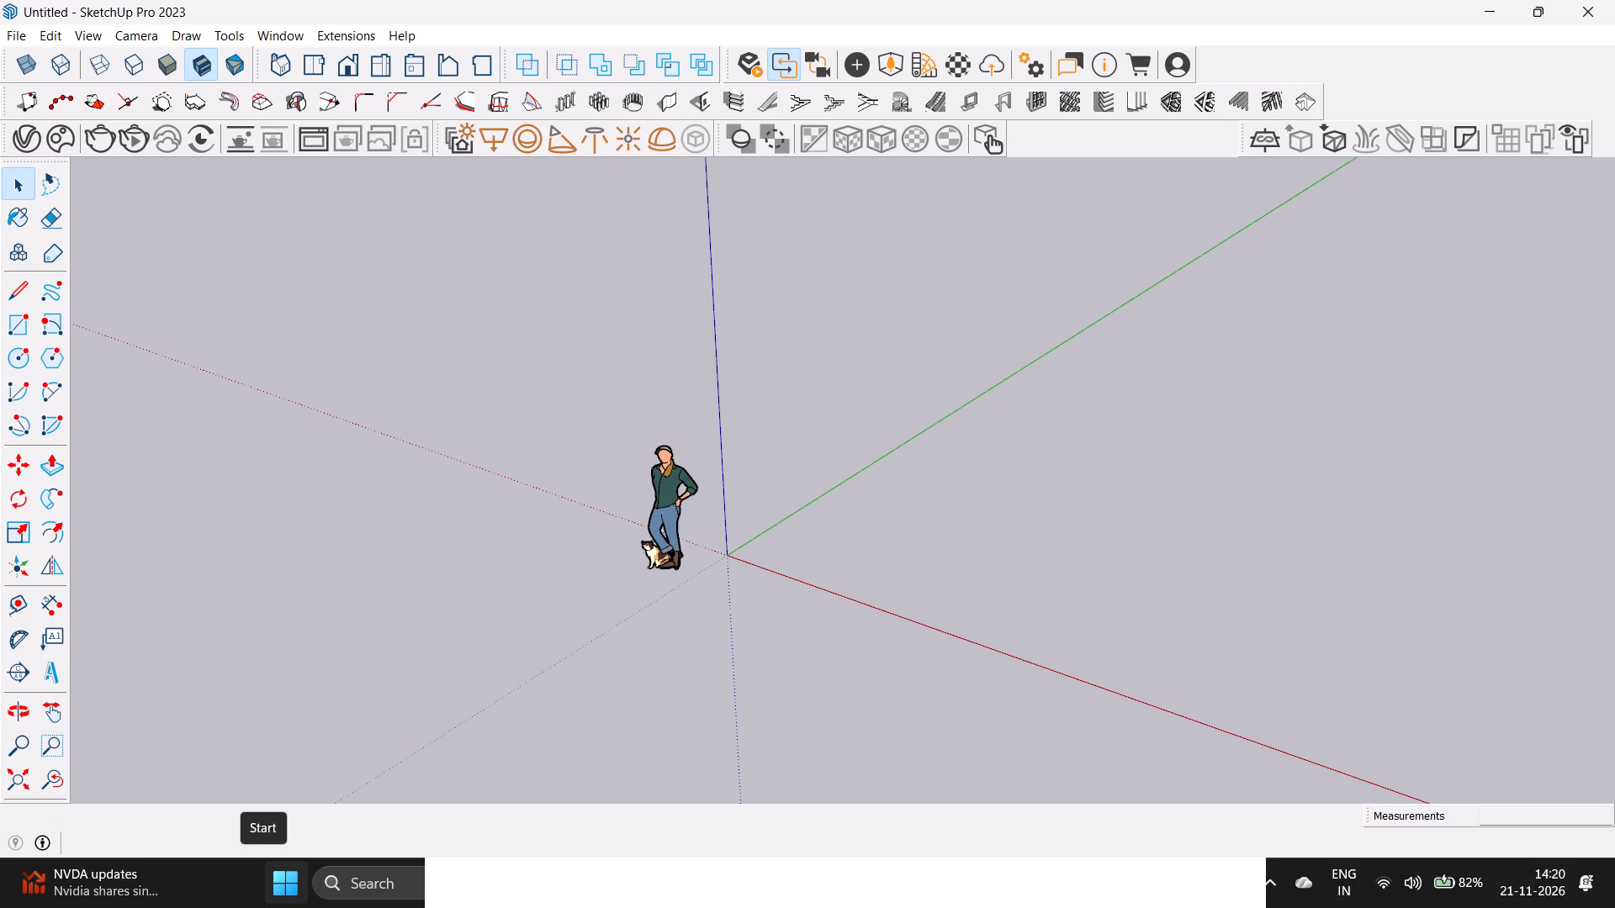
{"action": "left_click", "coordinate": [27, 320]}
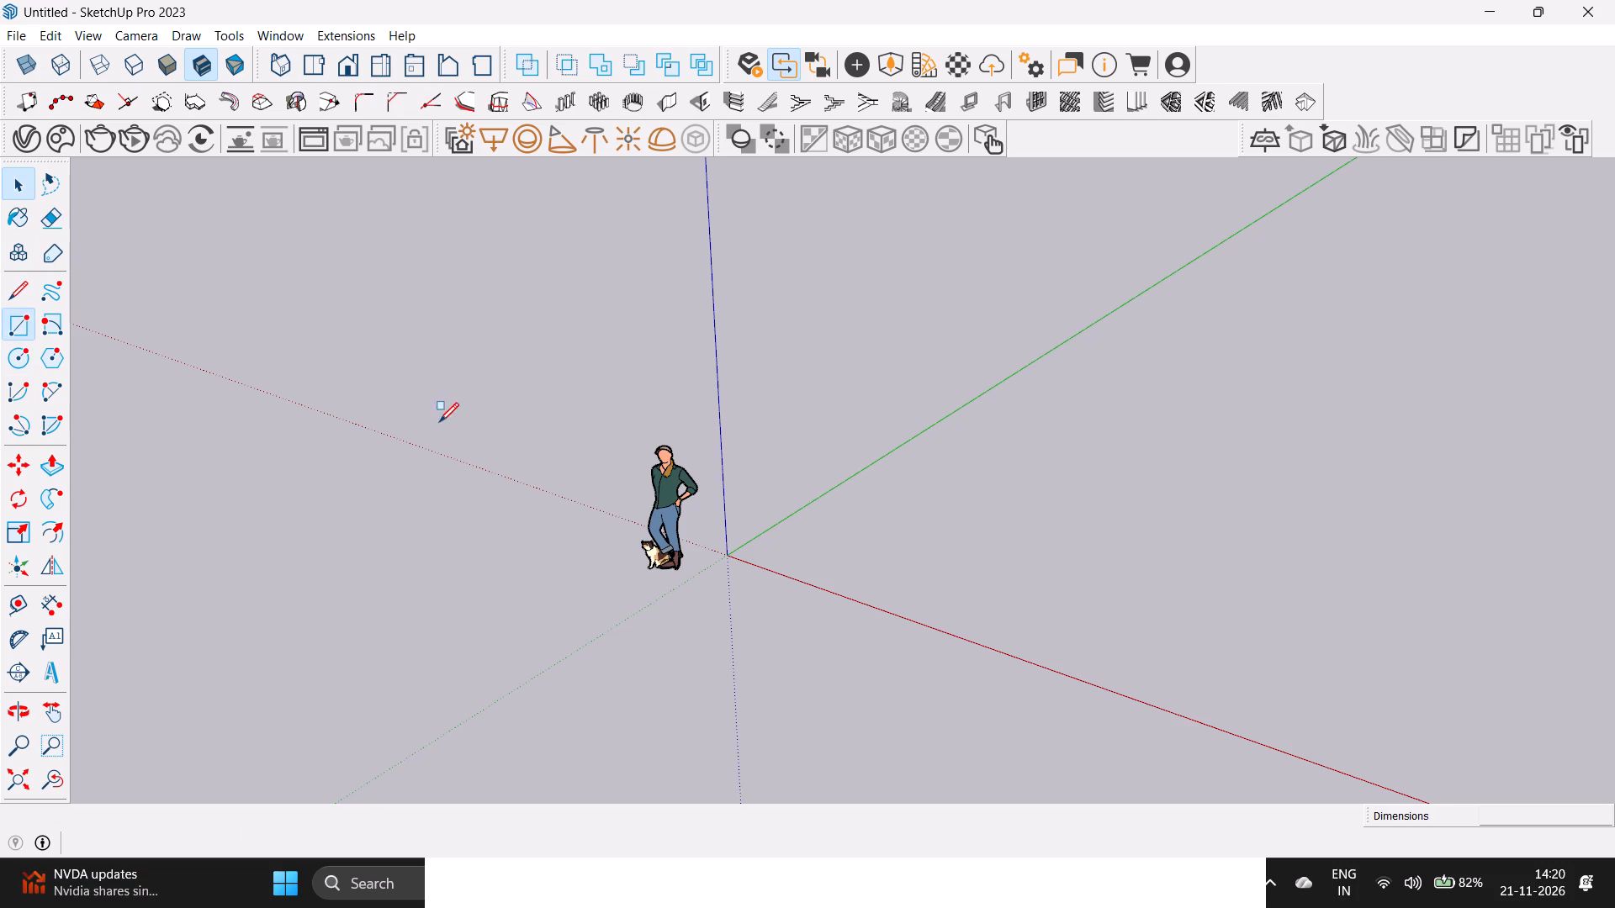
{"action": "scroll", "coordinate": [784, 536], "scroll_direction": "up", "scroll_amount": 7}
{"action": "left_click", "coordinate": [705, 557]}
{"action": "scroll", "coordinate": [1105, 543], "scroll_direction": "down", "scroll_amount": 10}
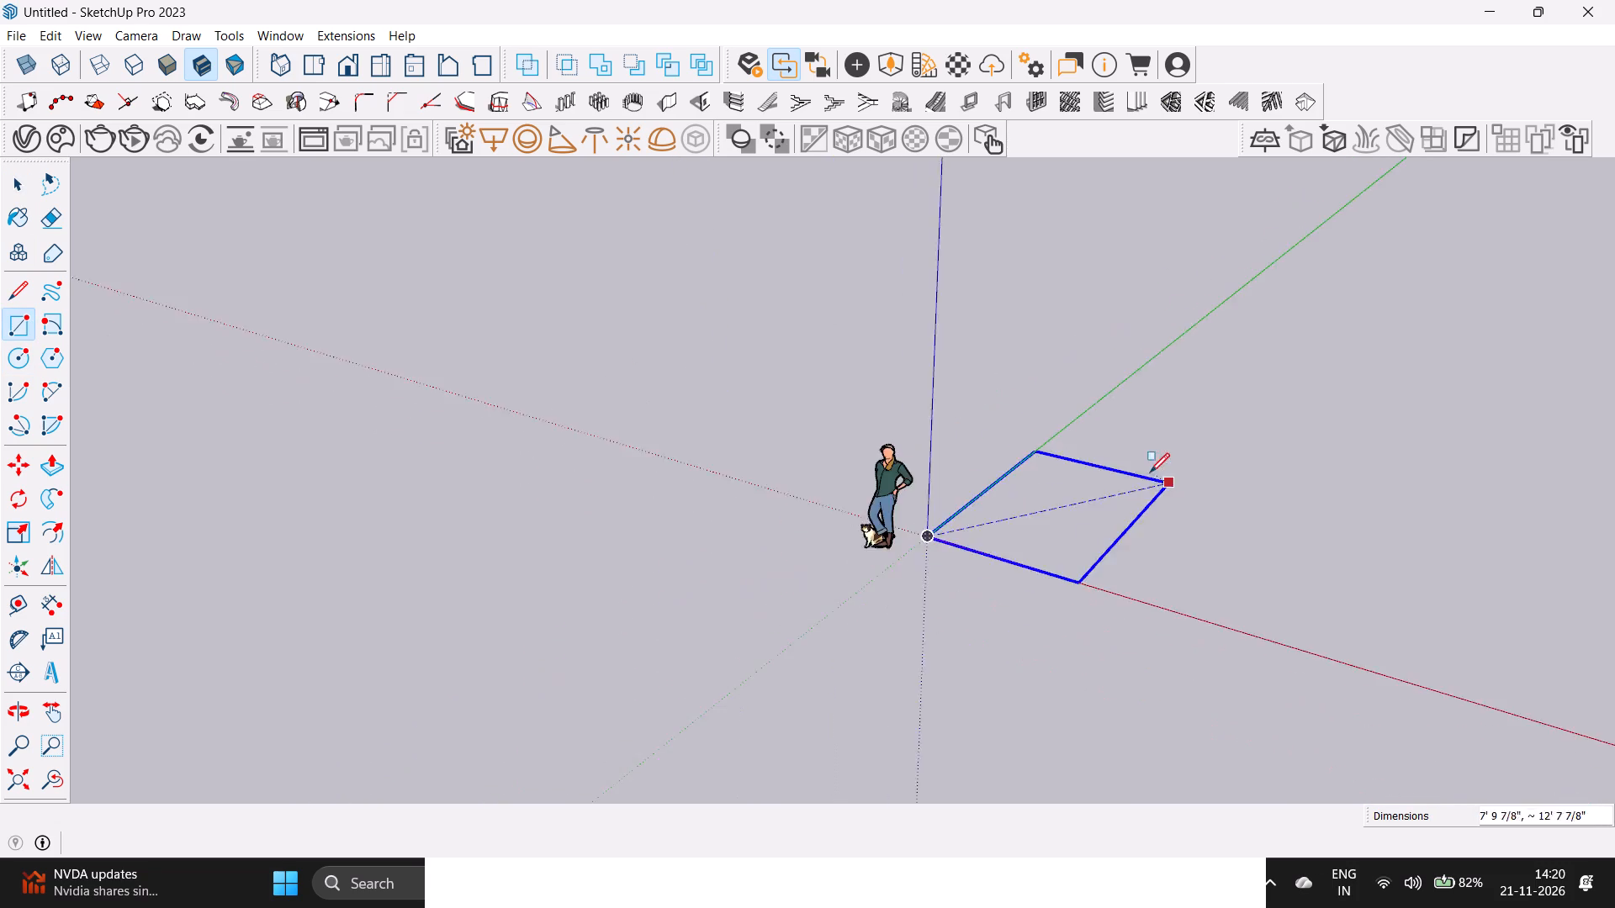
{"action": "middle_click_drag", "start_coordinate": [1150, 472], "coordinate": [941, 560], "text": "shift"}
{"action": "scroll", "coordinate": [980, 408], "scroll_direction": "up", "scroll_amount": 8}
{"action": "middle_click_drag", "start_coordinate": [1021, 428], "coordinate": [1066, 607], "text": "shift"}
{"action": "scroll", "coordinate": [1071, 591], "scroll_direction": "down", "scroll_amount": 4}
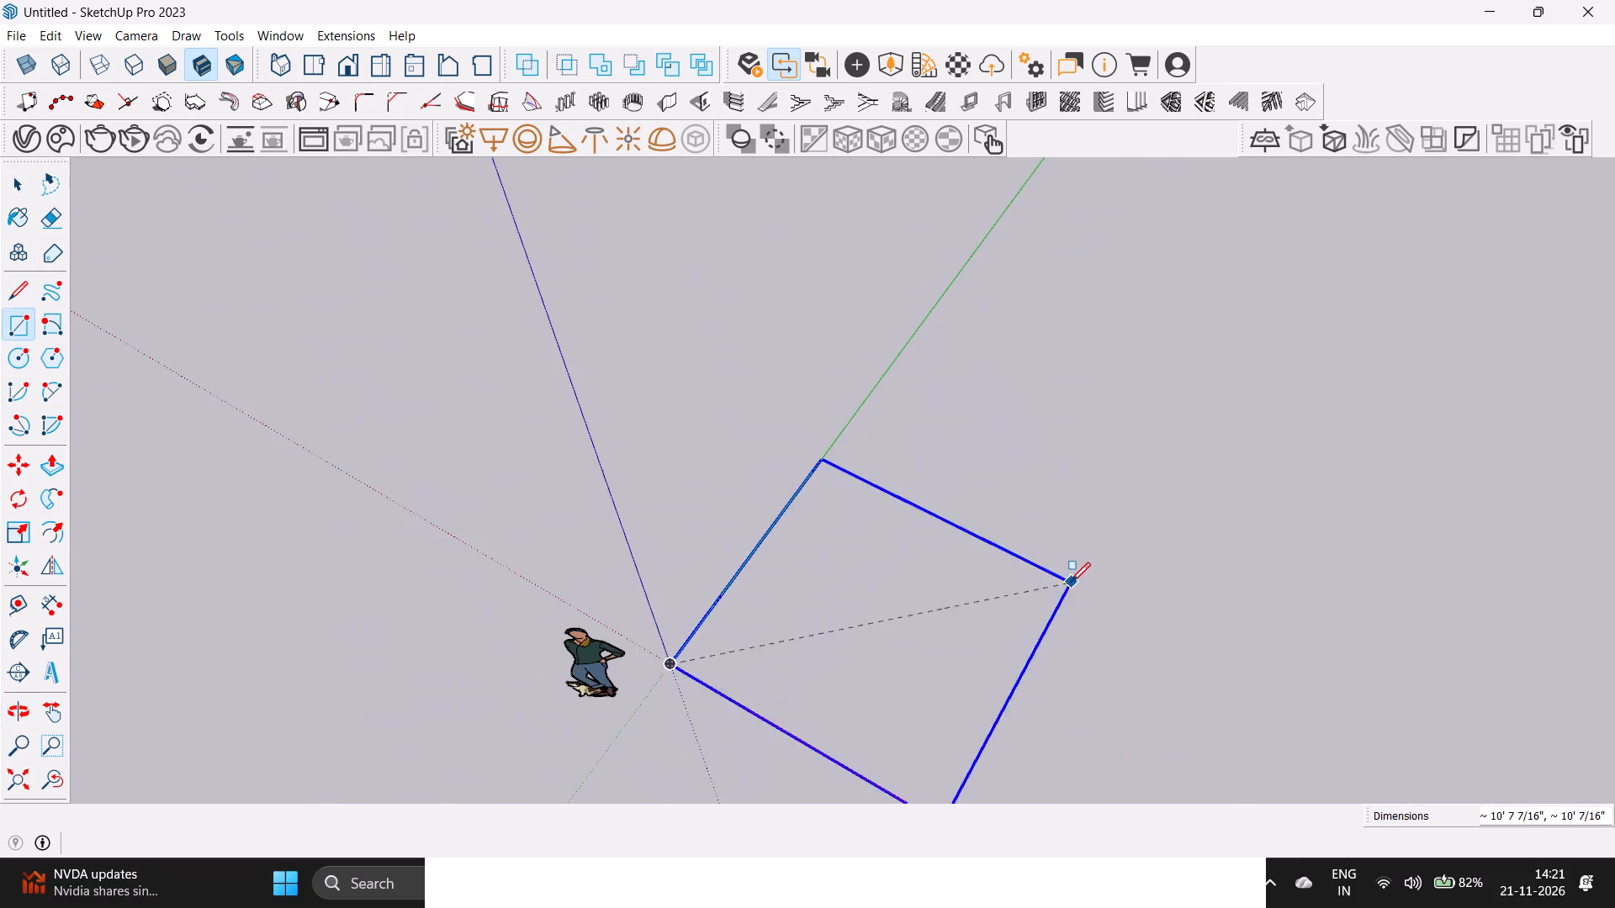
{"action": "middle_click_drag", "start_coordinate": [1071, 581], "coordinate": [924, 394], "text": "shift"}
{"action": "left_click", "coordinate": [948, 455]}
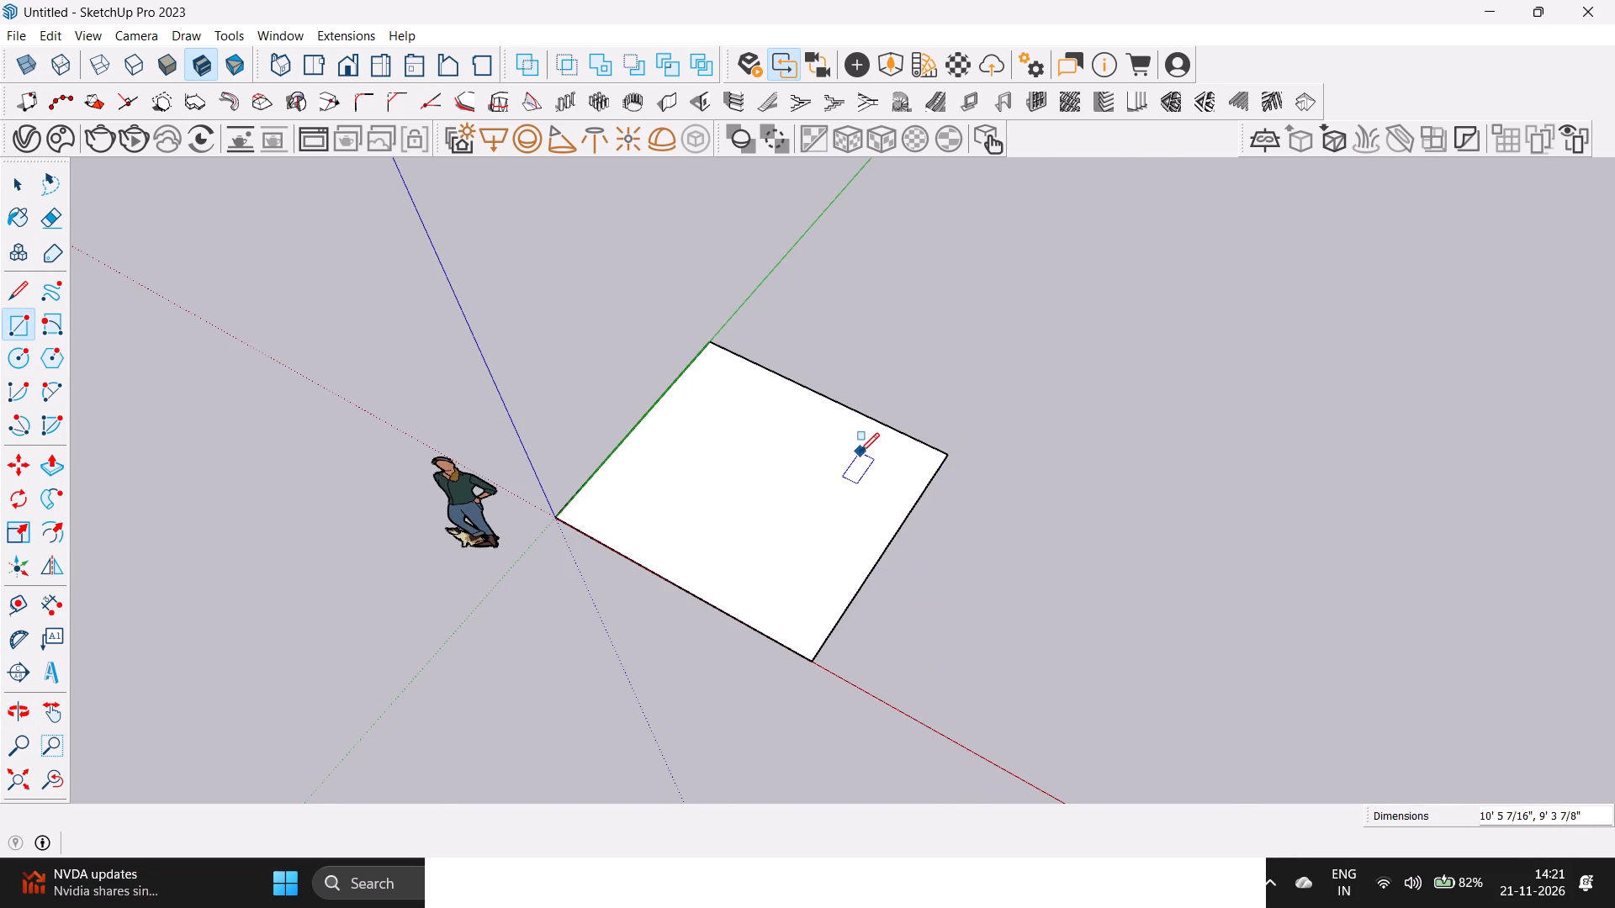
Offset the rectangular face's outline inward to form a narrow border around its perimeter.
{"action": "key", "text": "space"}
{"action": "left_click", "coordinate": [787, 452]}
{"action": "key", "text": "f"}
{"action": "left_click_drag", "start_coordinate": [787, 452], "coordinate": [821, 433]}
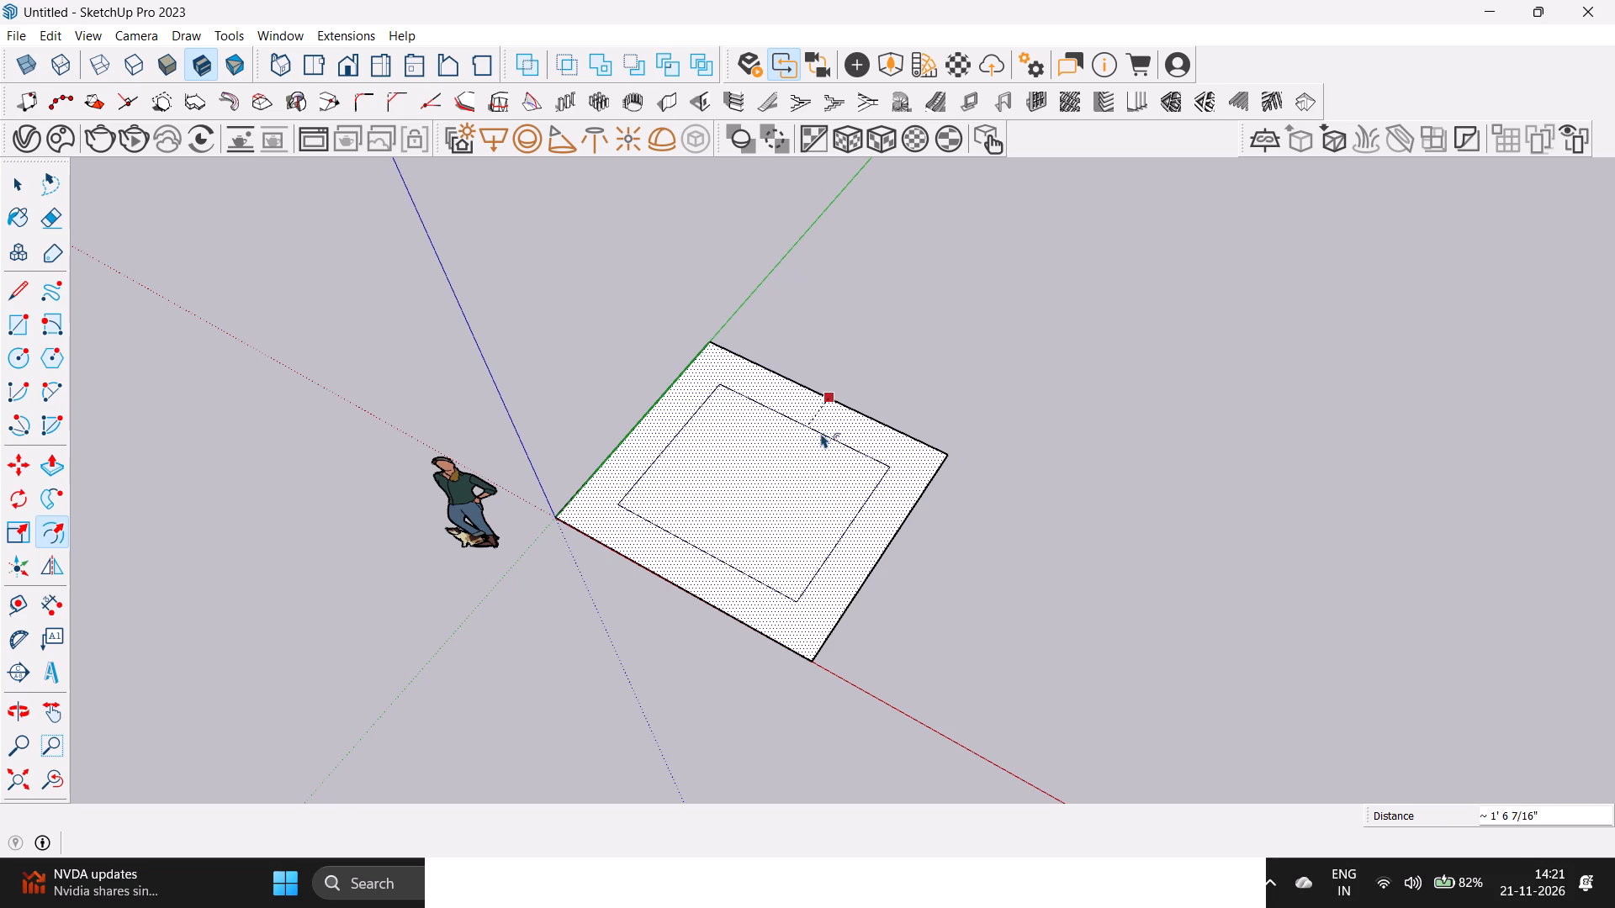
{"action": "left_click_drag", "start_coordinate": [821, 433], "coordinate": [846, 417]}
{"action": "key", "text": "space"}
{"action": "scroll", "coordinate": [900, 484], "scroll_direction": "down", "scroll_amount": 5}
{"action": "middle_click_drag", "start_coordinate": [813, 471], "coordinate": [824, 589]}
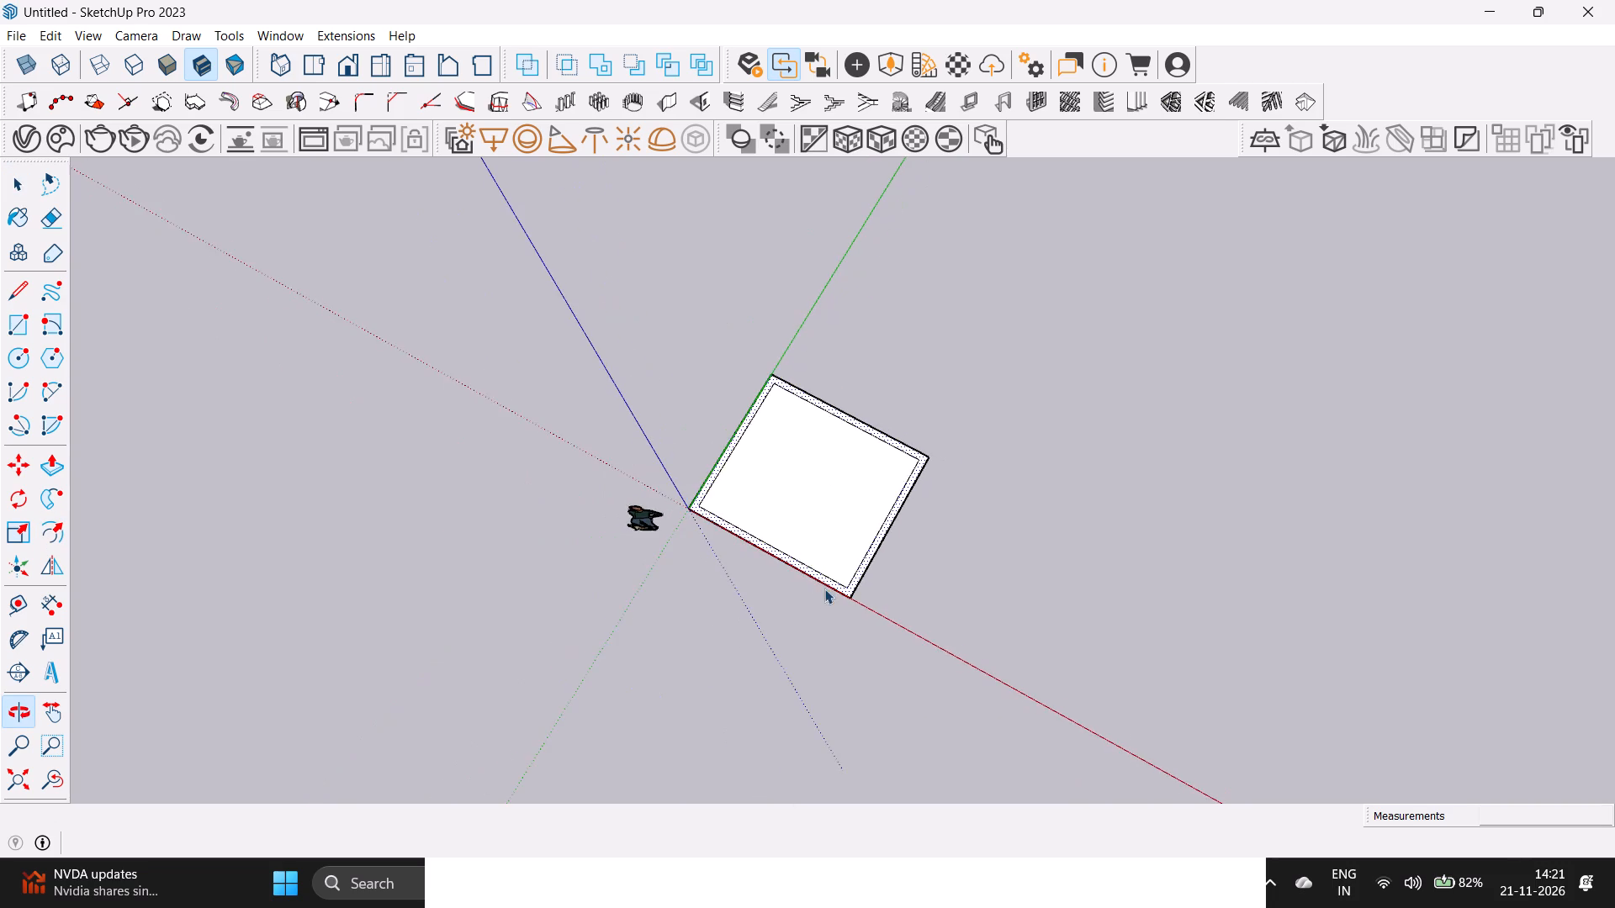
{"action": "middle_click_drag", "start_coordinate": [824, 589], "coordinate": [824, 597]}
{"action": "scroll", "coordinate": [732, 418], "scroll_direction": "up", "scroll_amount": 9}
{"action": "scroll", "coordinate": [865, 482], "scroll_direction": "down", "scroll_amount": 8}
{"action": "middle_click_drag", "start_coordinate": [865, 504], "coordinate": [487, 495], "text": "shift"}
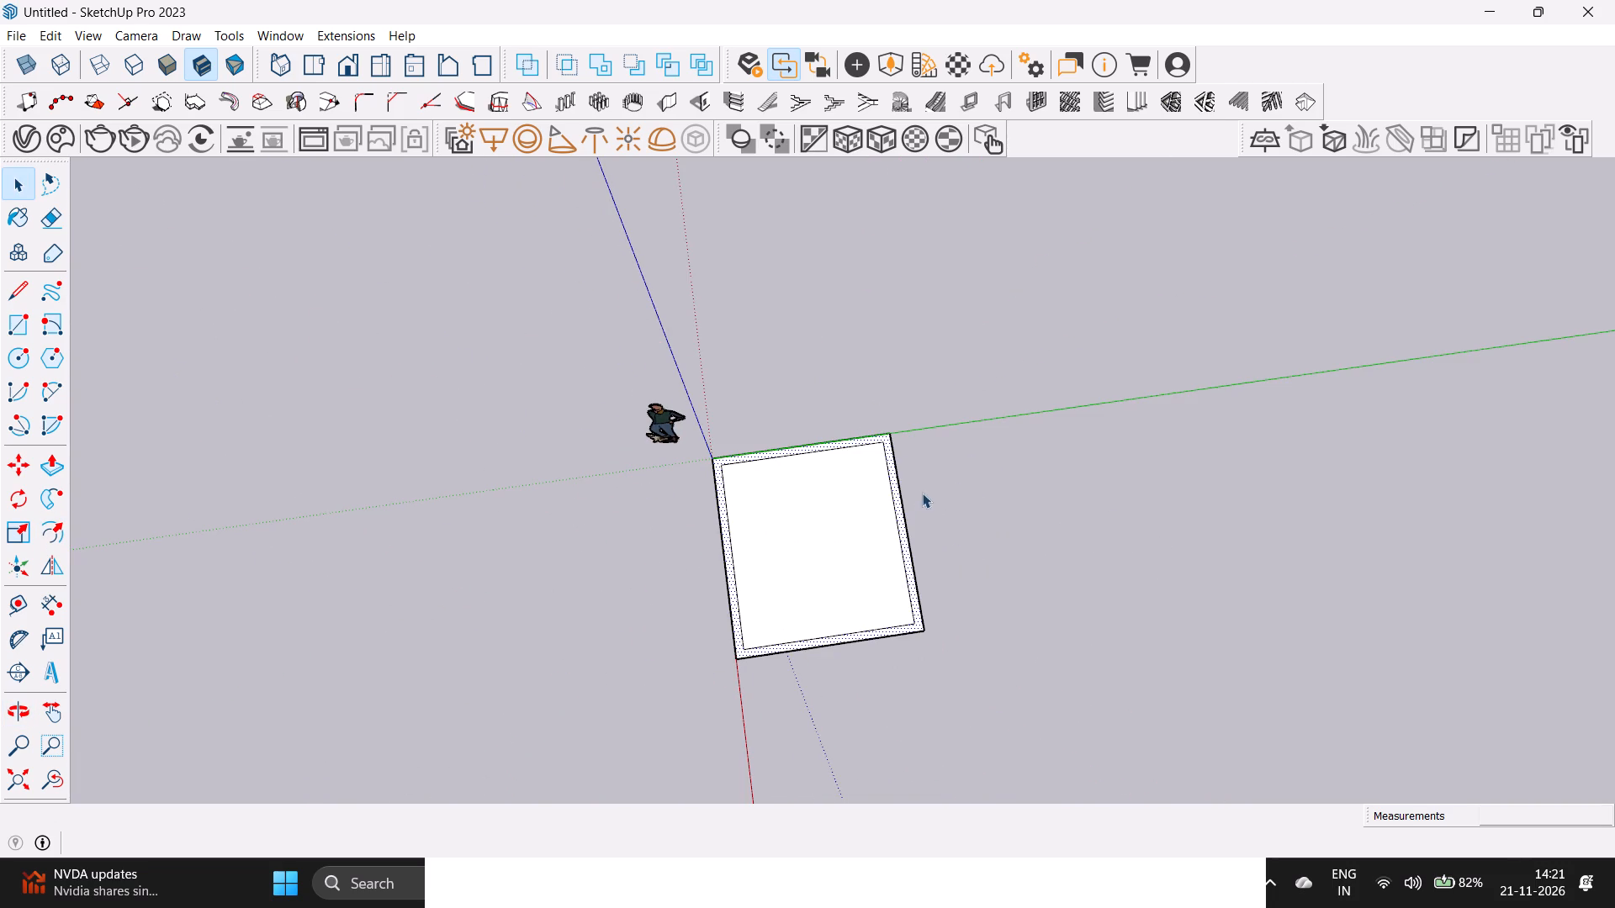
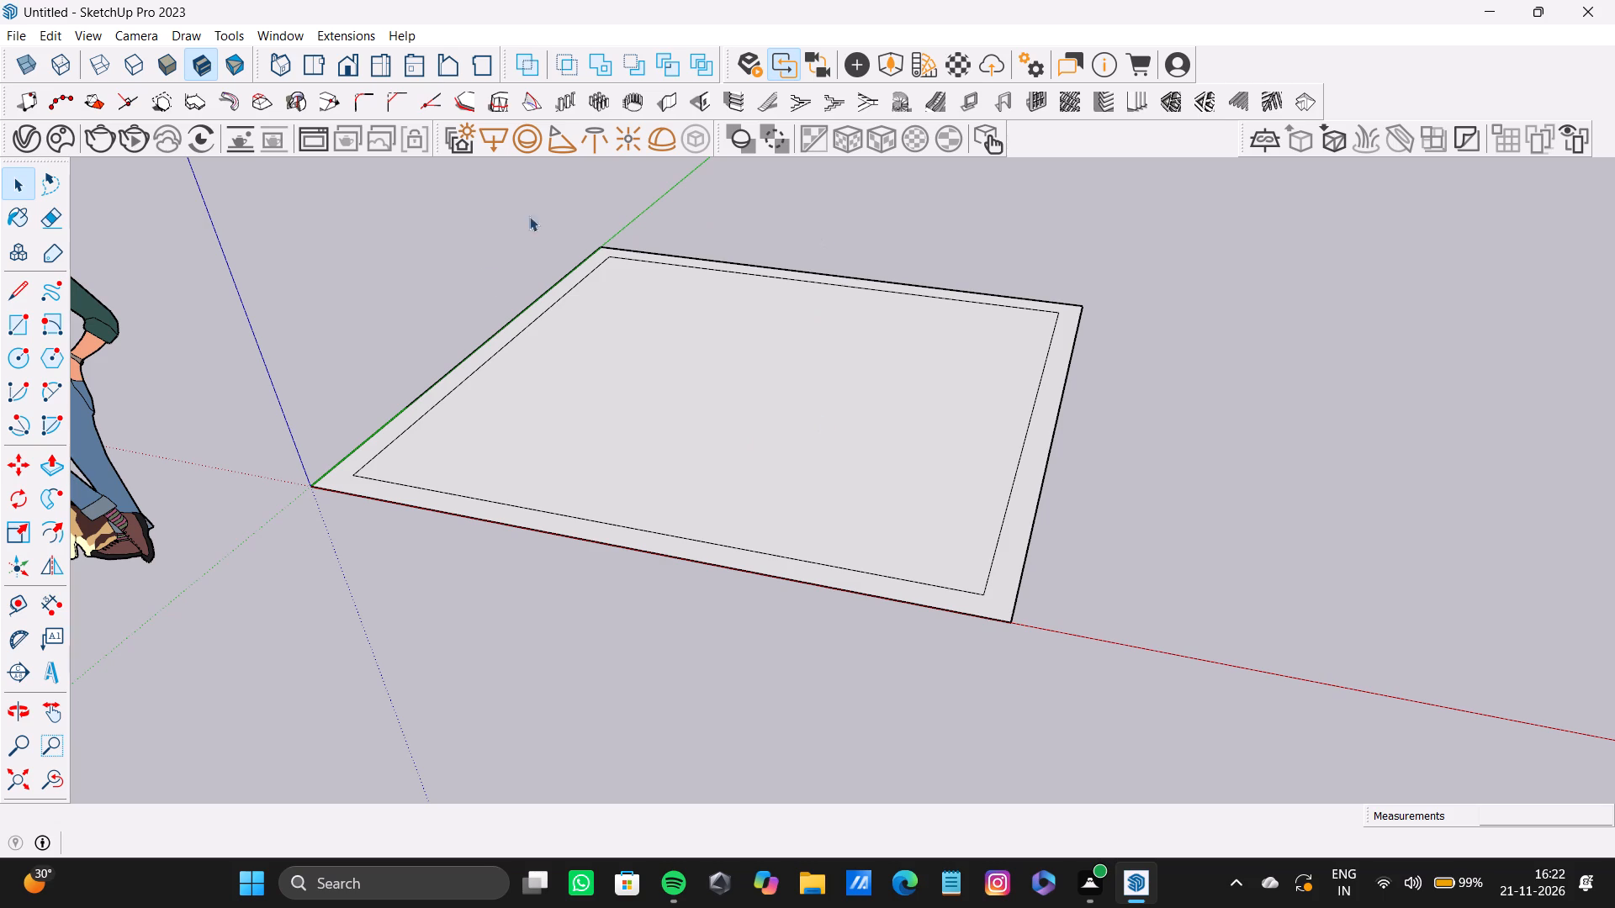
Delete the whole ground-plane rectangle together with its inset border.
{"action": "scroll", "coordinate": [588, 480], "scroll_direction": "down", "scroll_amount": 20}
{"action": "scroll", "coordinate": [588, 480], "scroll_direction": "down", "scroll_amount": 6}
{"action": "middle_click_drag", "start_coordinate": [755, 375], "coordinate": [747, 529]}
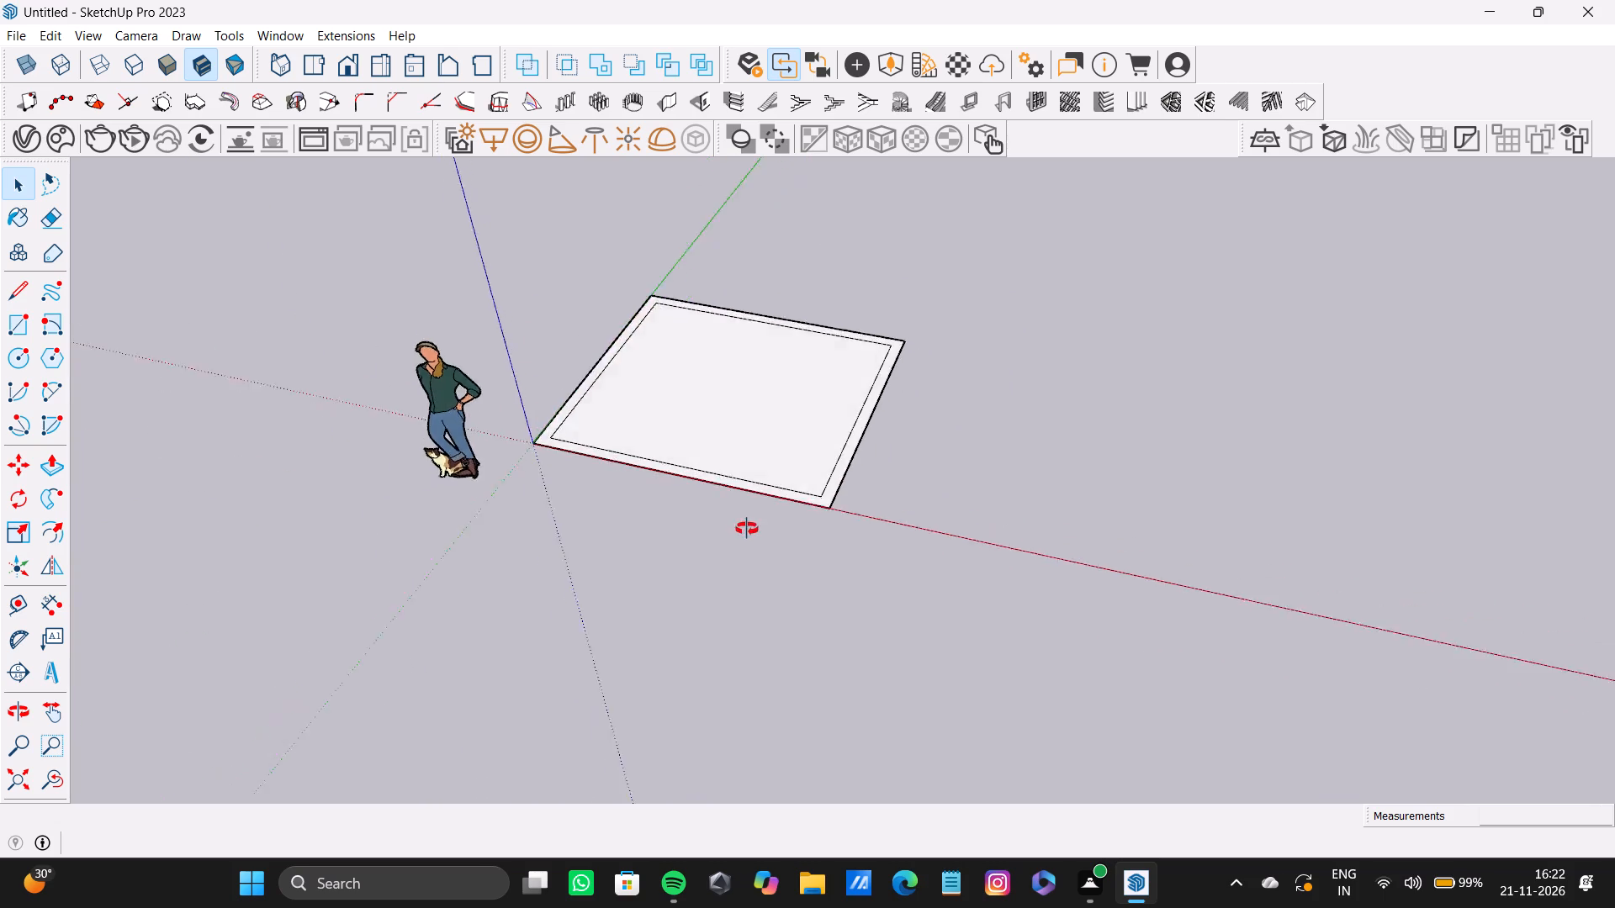
{"action": "middle_click_drag", "start_coordinate": [747, 529], "coordinate": [749, 526]}
{"action": "scroll", "coordinate": [734, 431], "scroll_direction": "up", "scroll_amount": 5}
{"action": "middle_click_drag", "start_coordinate": [720, 387], "coordinate": [724, 454], "text": "shift"}
{"action": "middle_click_drag", "start_coordinate": [726, 420], "coordinate": [769, 409]}
{"action": "scroll", "coordinate": [539, 311], "scroll_direction": "down", "scroll_amount": 2}
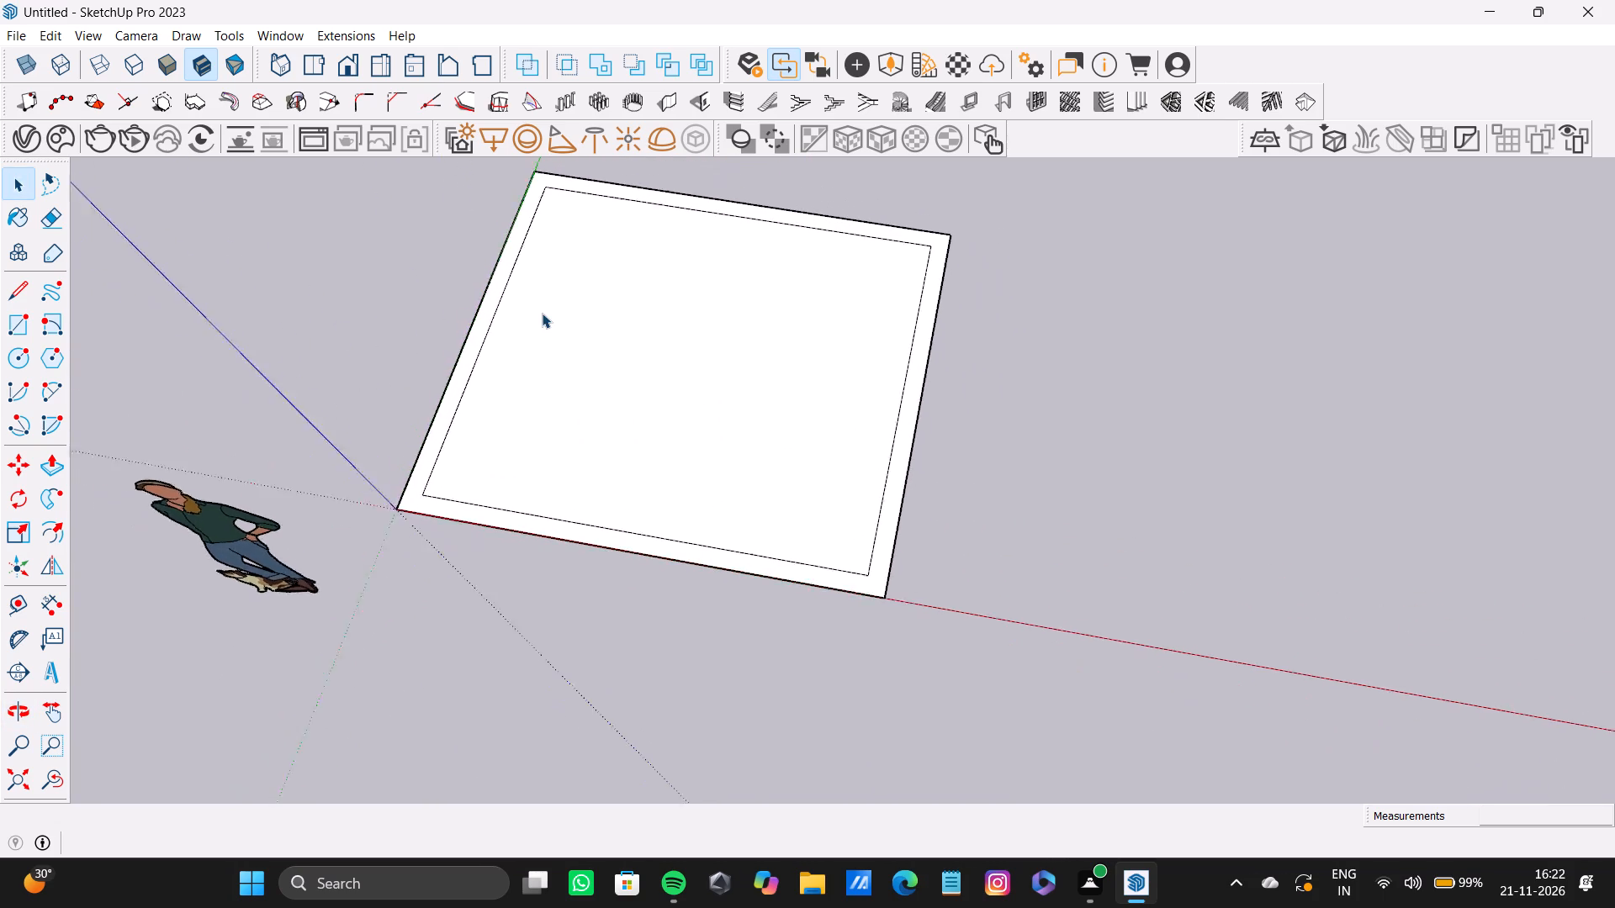
{"action": "scroll", "coordinate": [542, 313], "scroll_direction": "down", "scroll_amount": 6}
{"action": "middle_click_drag", "start_coordinate": [544, 314], "coordinate": [547, 362], "text": "shift"}
{"action": "left_click_drag", "start_coordinate": [436, 96], "coordinate": [723, 536]}
{"action": "left_click_drag", "start_coordinate": [479, 263], "coordinate": [744, 482]}
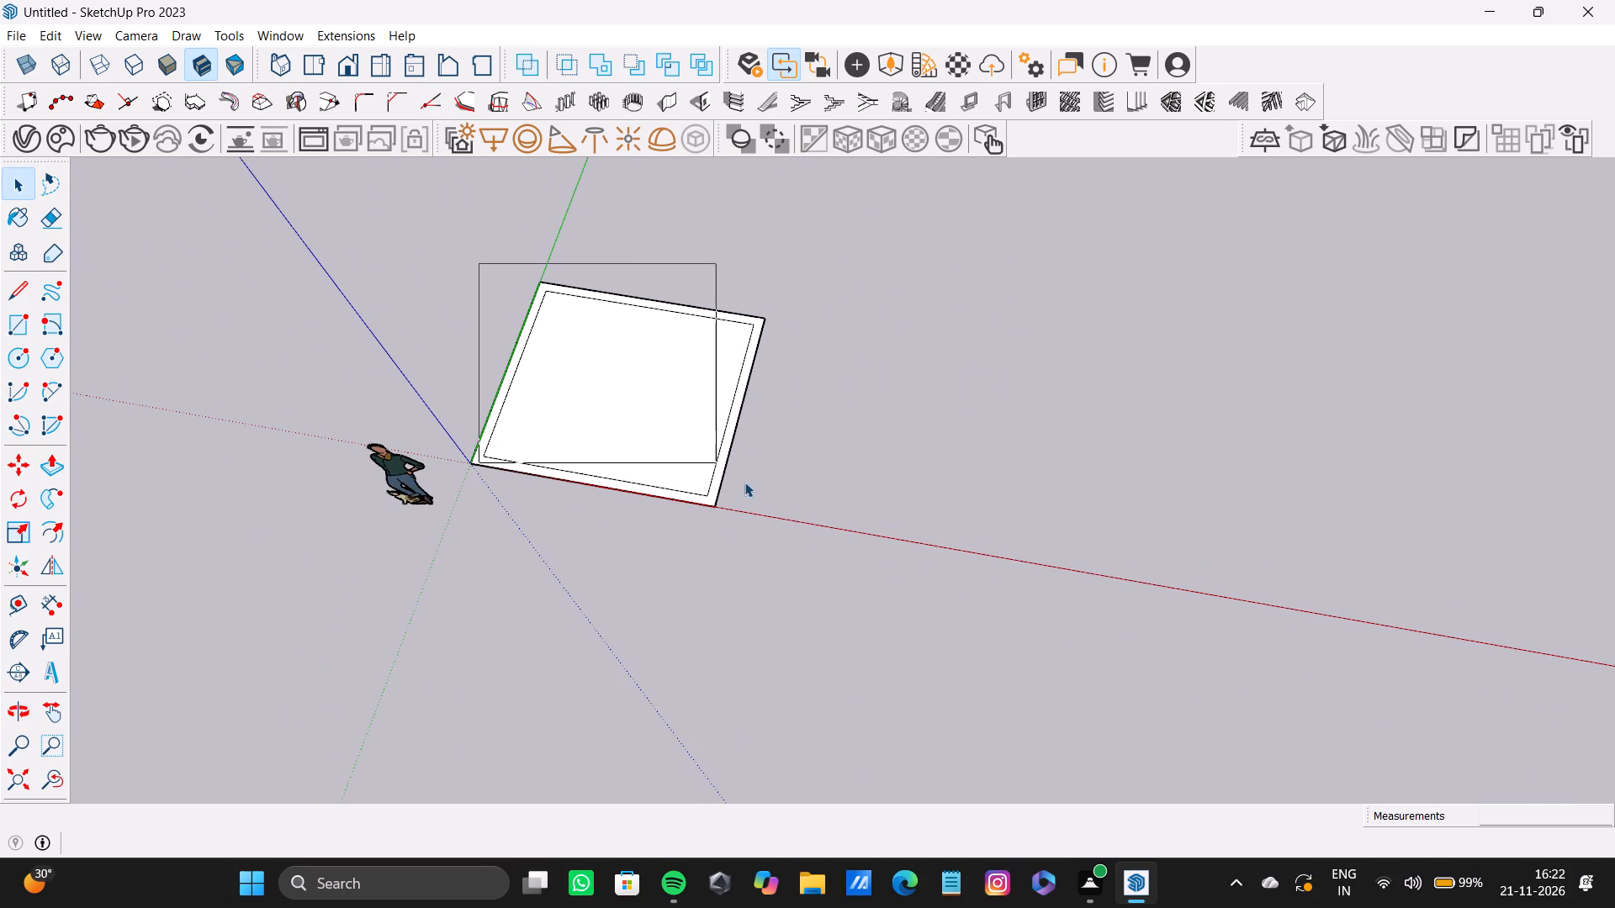
{"action": "left_click_drag", "start_coordinate": [744, 482], "coordinate": [828, 589]}
{"action": "double_click", "coordinate": [627, 372]}
{"action": "double_click", "coordinate": [627, 370]}
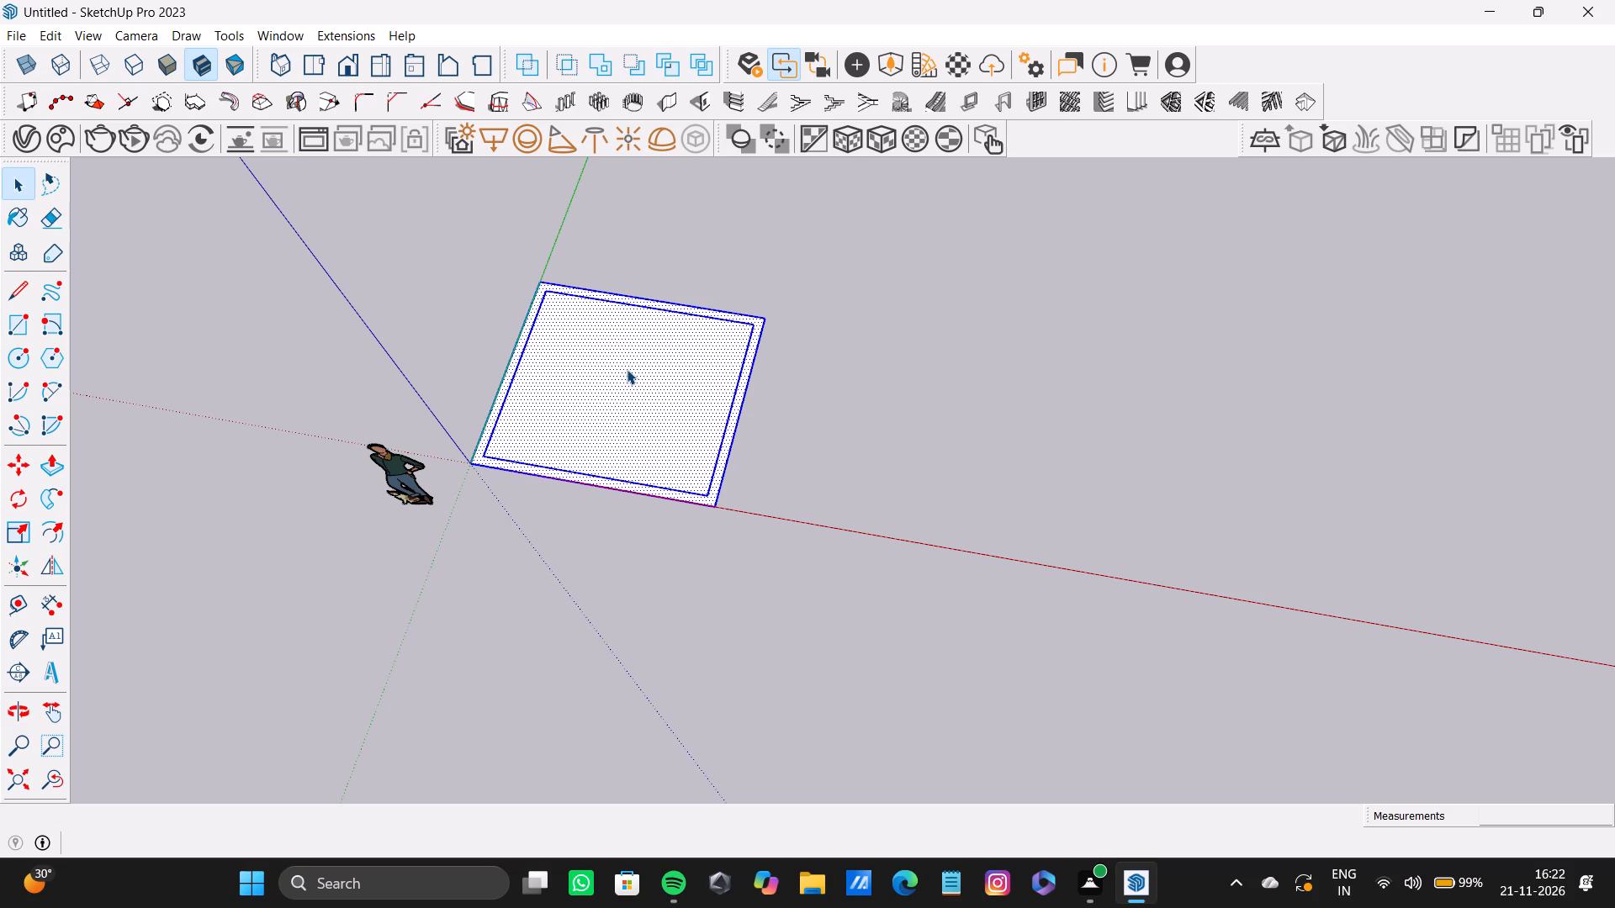
{"action": "key", "text": "Delete"}
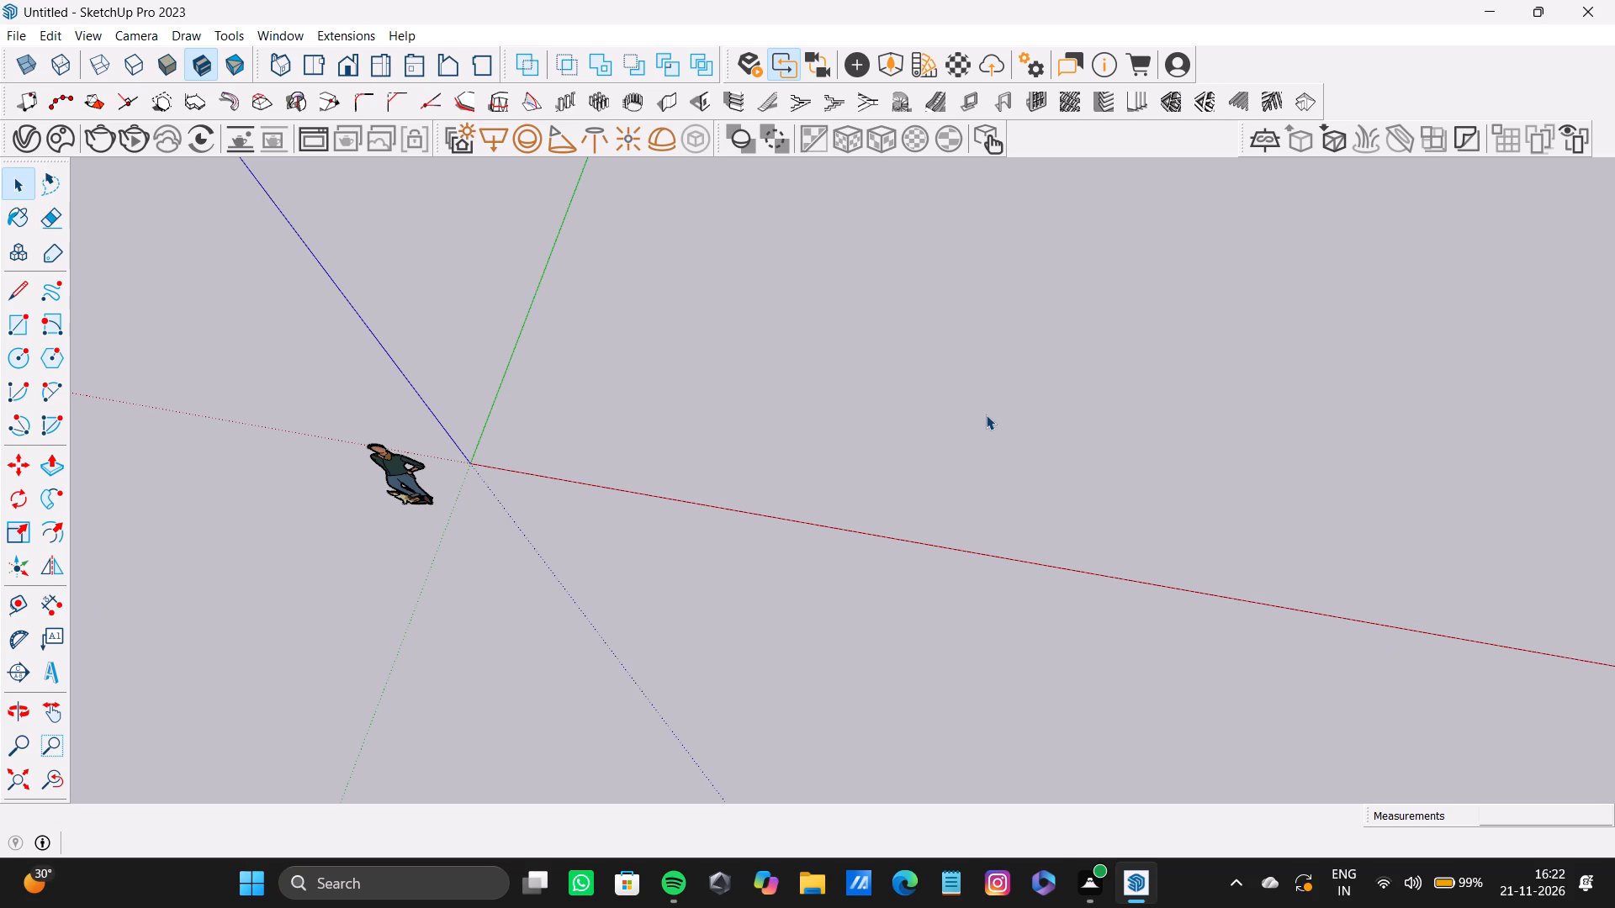
Draw a new ground-plane rectangle about 10' 1" by 8' 10" from the origin, along the red and green axes.
{"action": "left_click", "coordinate": [18, 330]}
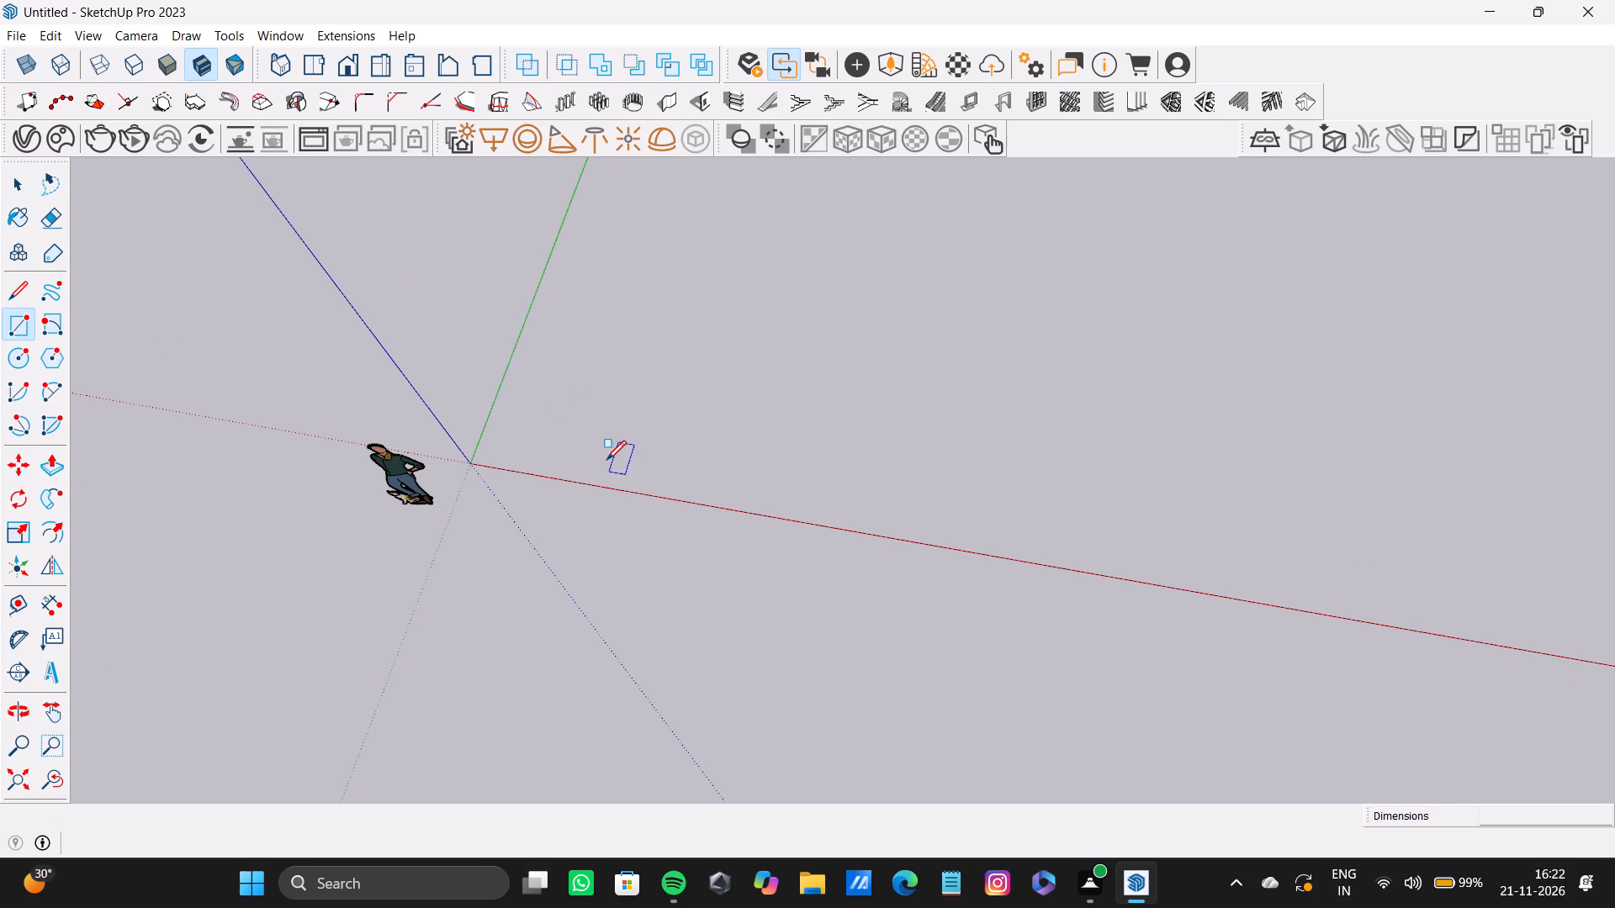
{"action": "left_click", "coordinate": [474, 464]}
{"action": "scroll", "coordinate": [1065, 350], "scroll_direction": "down", "scroll_amount": 9}
{"action": "middle_click_drag", "start_coordinate": [1042, 303], "coordinate": [845, 519], "text": "shift"}
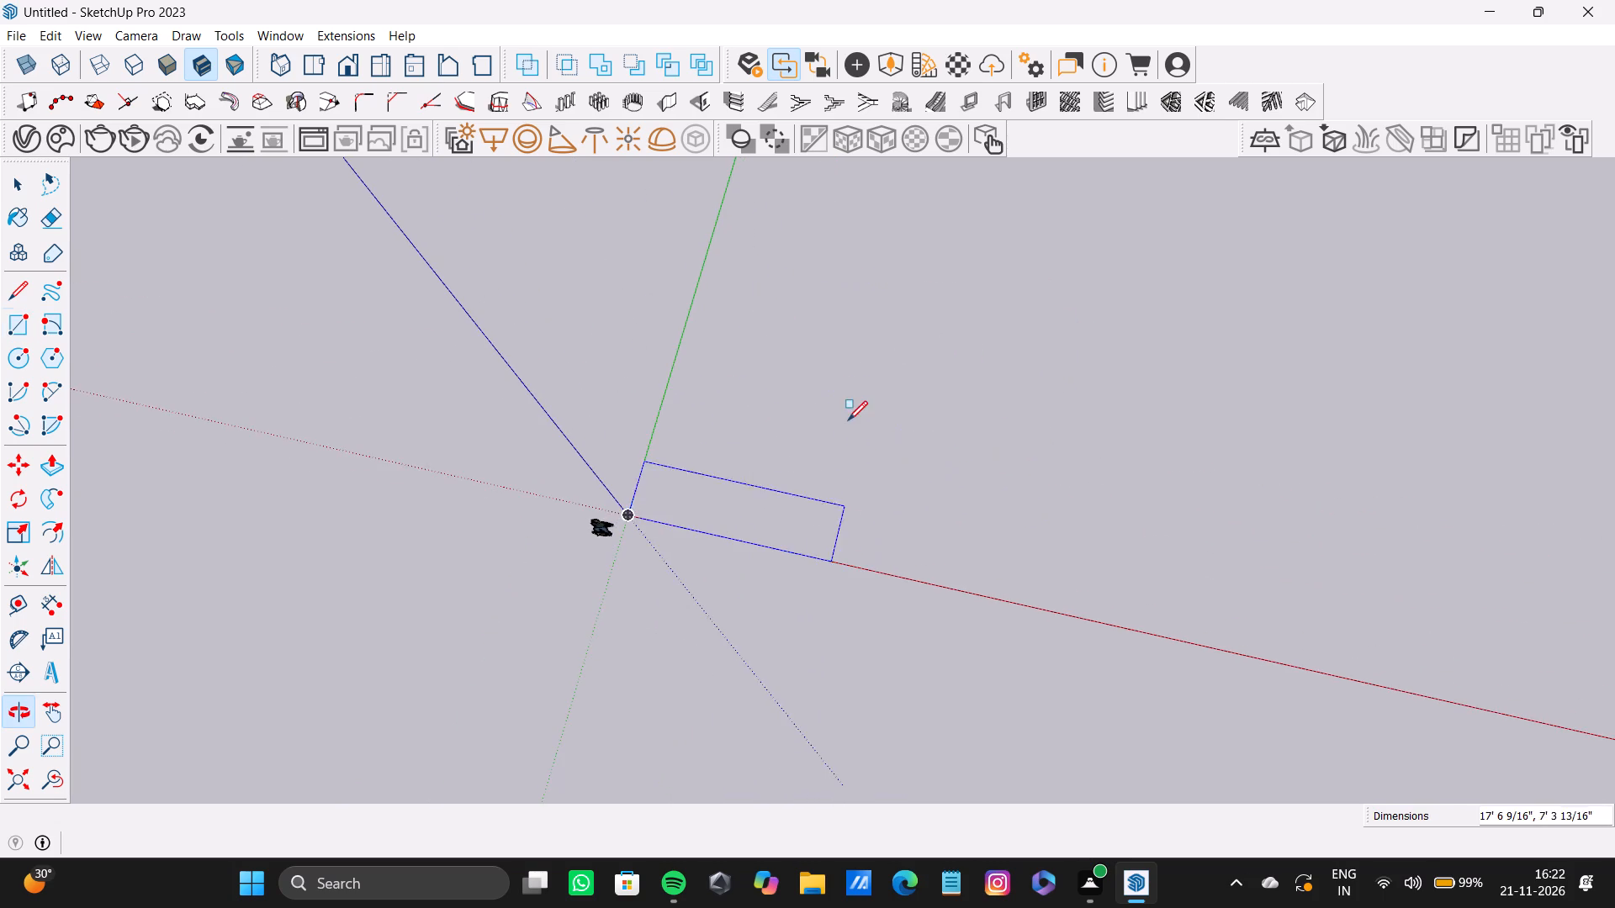
{"action": "scroll", "coordinate": [871, 393], "scroll_direction": "up", "scroll_amount": 4}
{"action": "scroll", "coordinate": [1011, 243], "scroll_direction": "down", "scroll_amount": 5}
{"action": "middle_click_drag", "start_coordinate": [1005, 236], "coordinate": [903, 340], "text": "shift"}
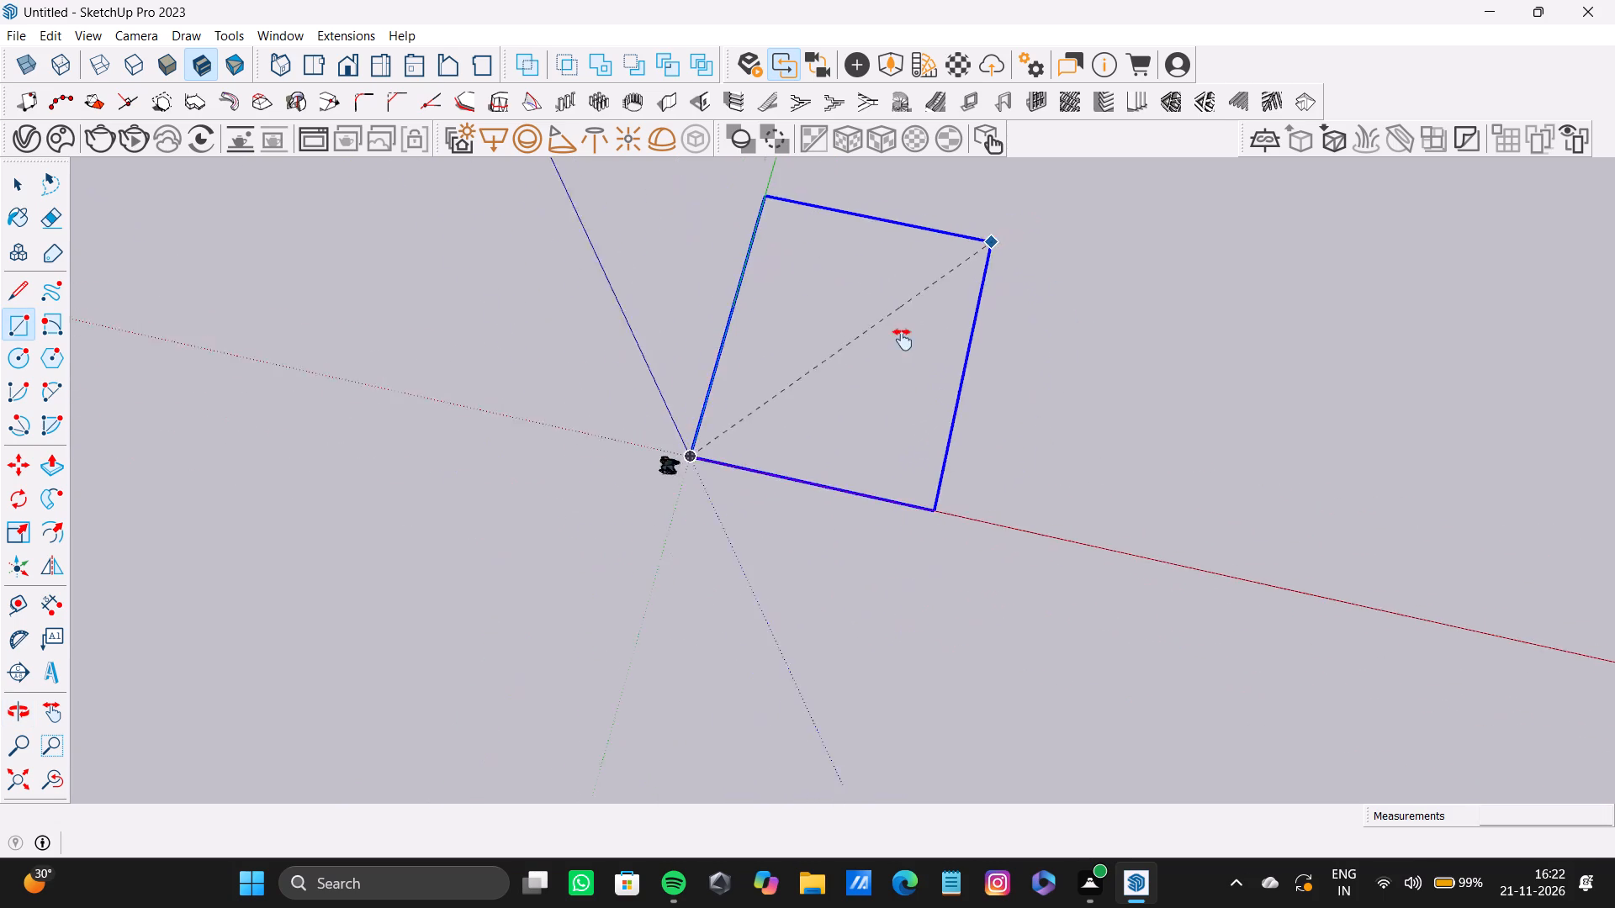
{"action": "middle_click_drag", "start_coordinate": [903, 340], "coordinate": [878, 446], "text": "shift"}
{"action": "middle_click_drag", "start_coordinate": [878, 479], "coordinate": [851, 282]}
{"action": "scroll", "coordinate": [897, 385], "scroll_direction": "down", "scroll_amount": 4}
{"action": "middle_click_drag", "start_coordinate": [934, 378], "coordinate": [823, 417], "text": "shift"}
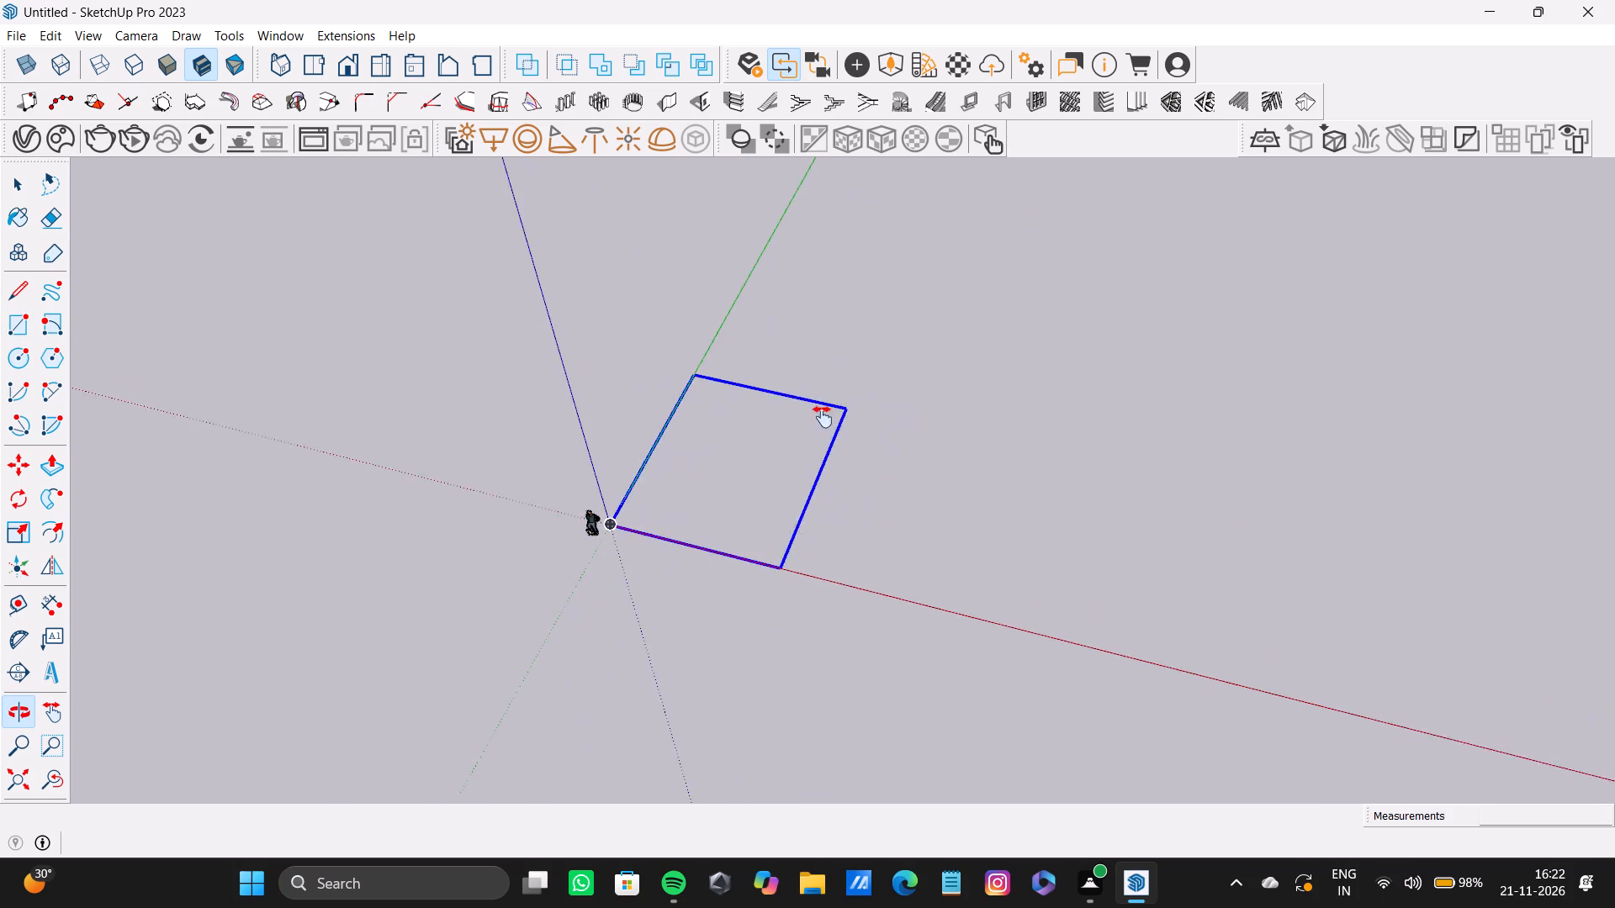
{"action": "middle_click_drag", "start_coordinate": [823, 417], "coordinate": [757, 447], "text": "shift"}
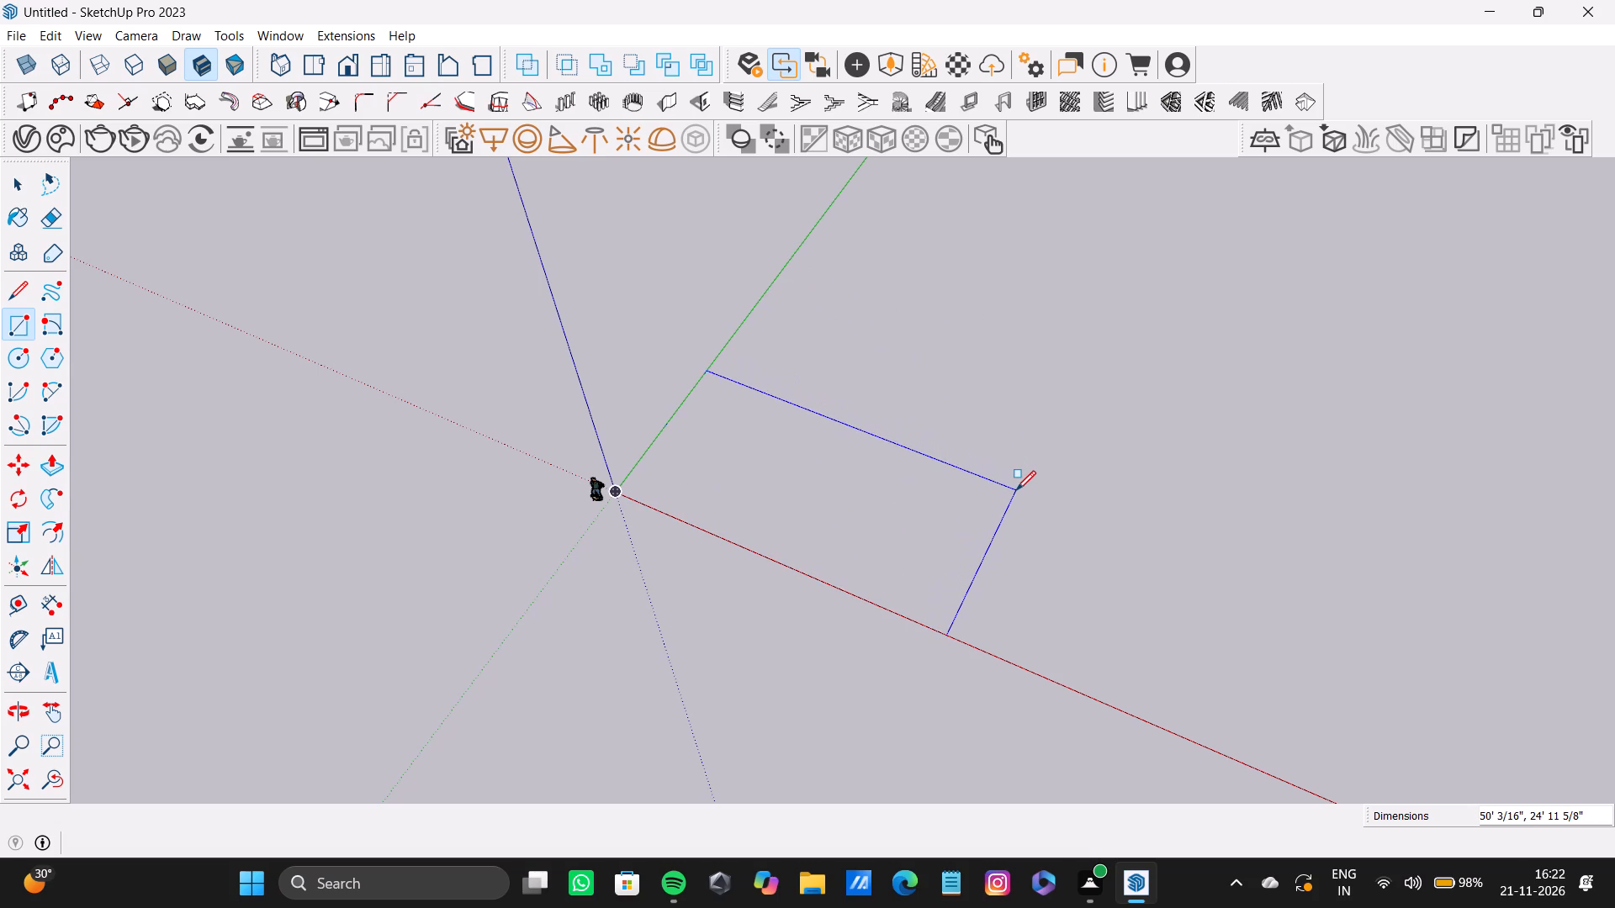
{"action": "scroll", "coordinate": [738, 457], "scroll_direction": "up", "scroll_amount": 7}
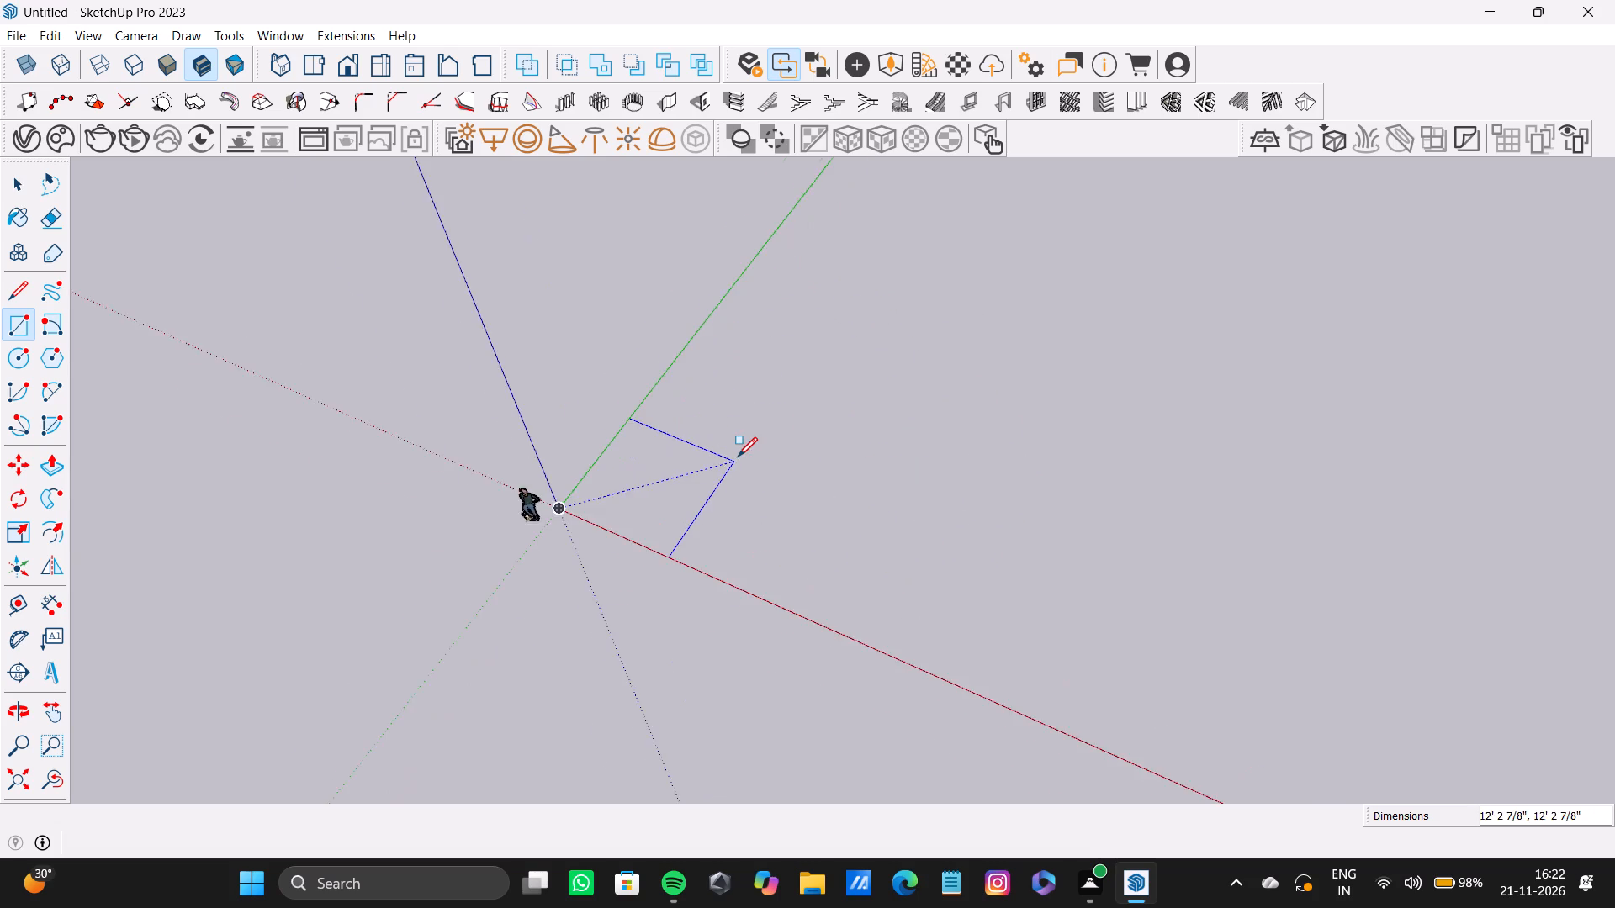
{"action": "scroll", "coordinate": [738, 457], "scroll_direction": "up", "scroll_amount": 2}
{"action": "middle_click_drag", "start_coordinate": [737, 457], "coordinate": [918, 372], "text": "shift"}
{"action": "scroll", "coordinate": [881, 411], "scroll_direction": "up", "scroll_amount": 4}
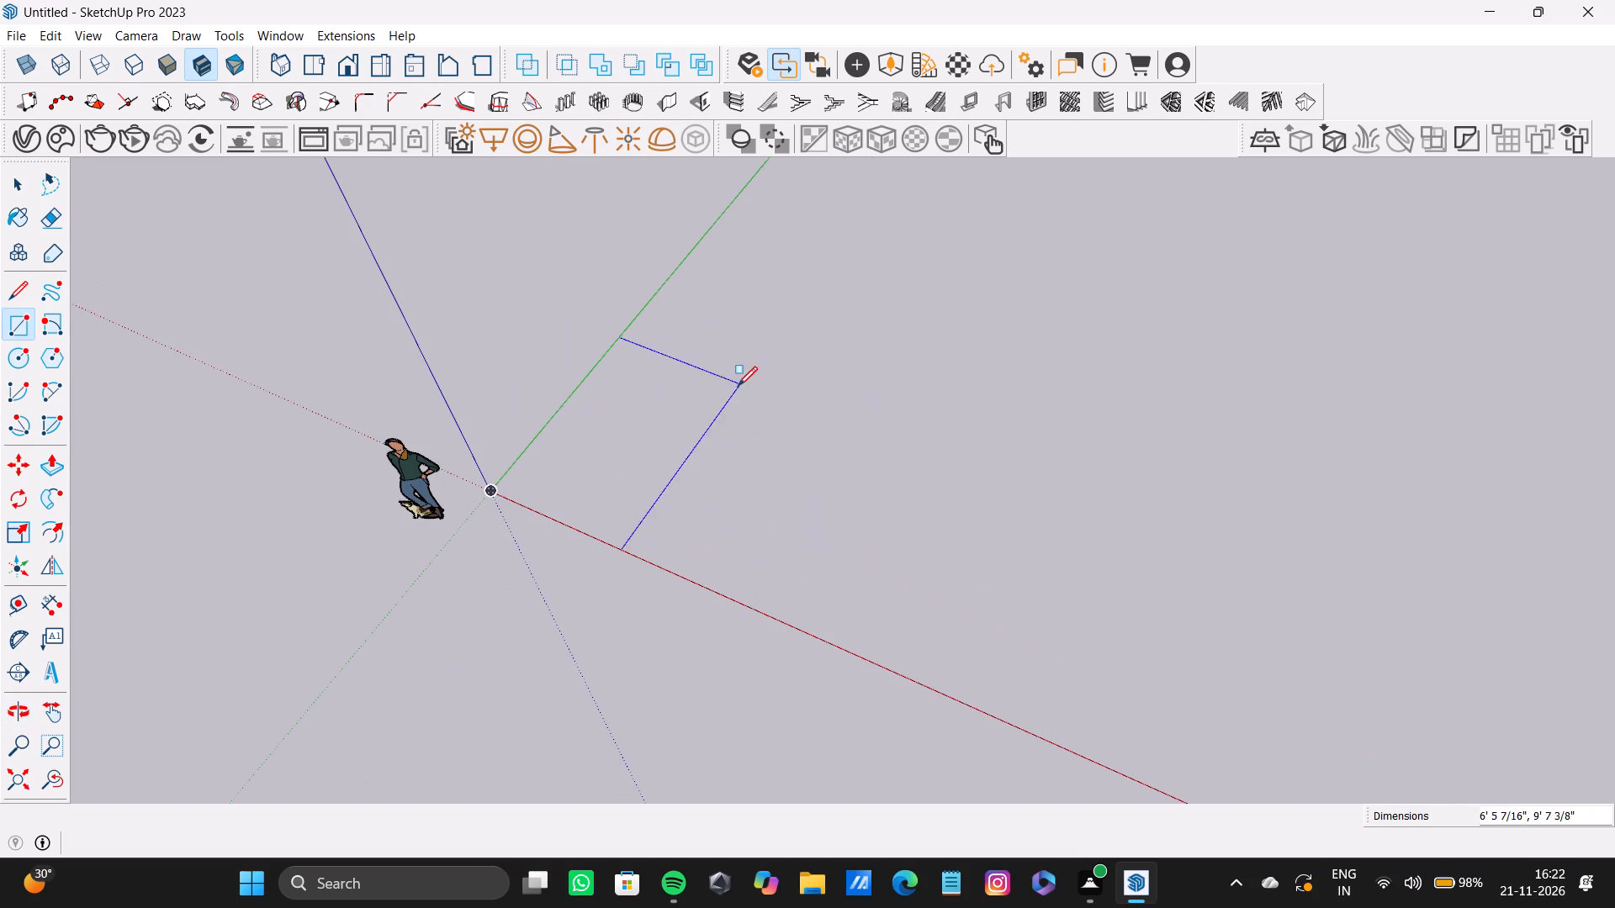
{"action": "left_click", "coordinate": [802, 425]}
{"action": "key", "text": "space"}
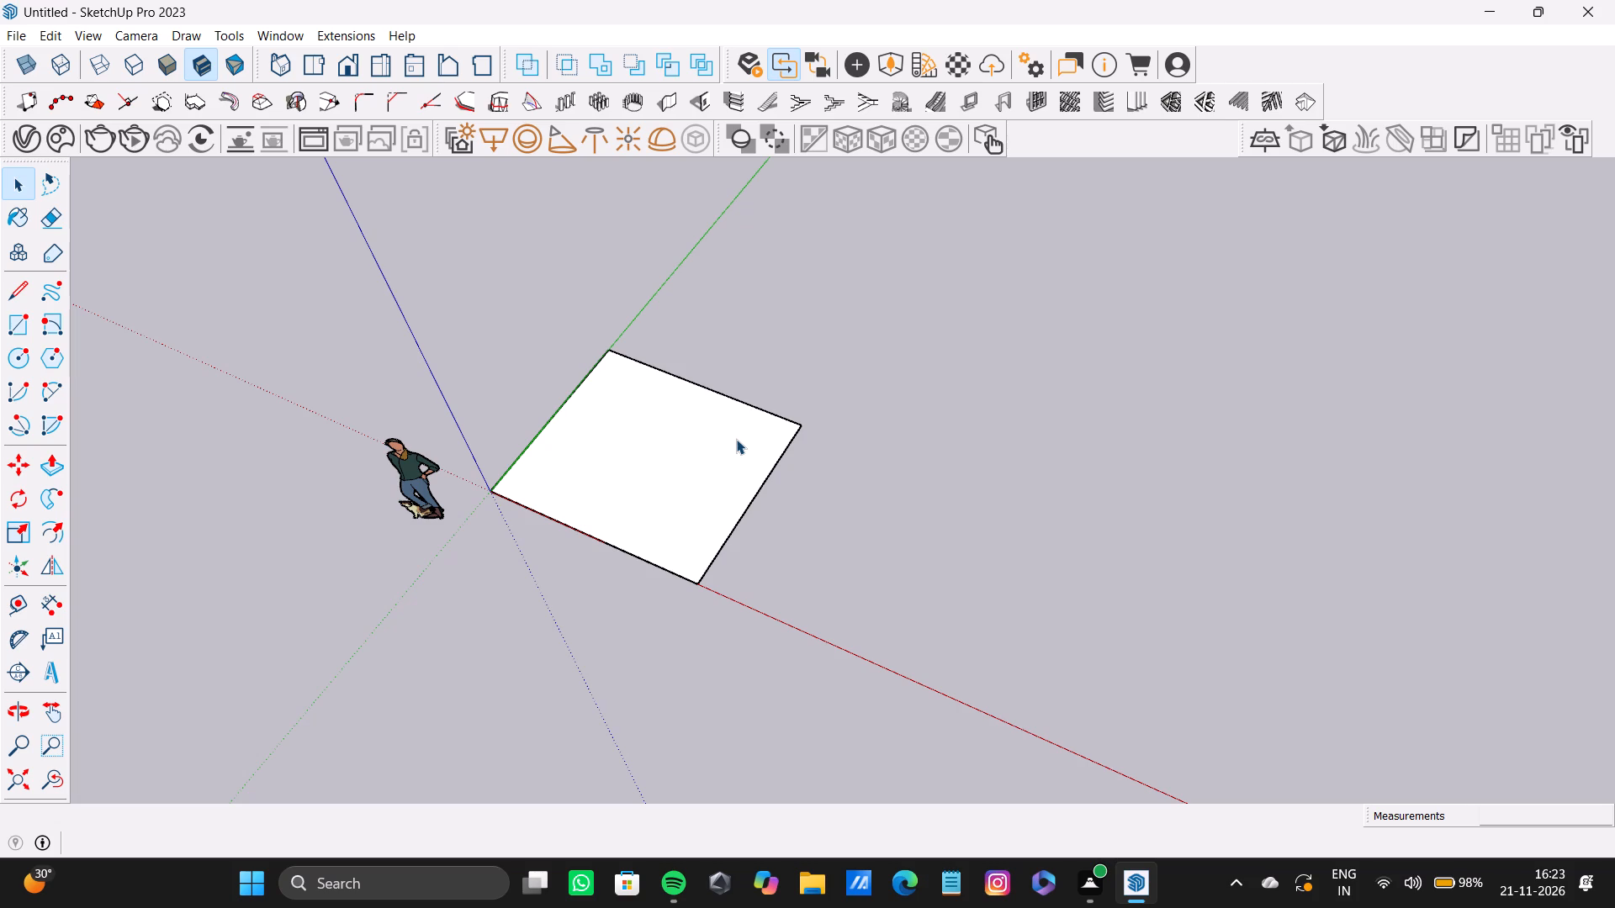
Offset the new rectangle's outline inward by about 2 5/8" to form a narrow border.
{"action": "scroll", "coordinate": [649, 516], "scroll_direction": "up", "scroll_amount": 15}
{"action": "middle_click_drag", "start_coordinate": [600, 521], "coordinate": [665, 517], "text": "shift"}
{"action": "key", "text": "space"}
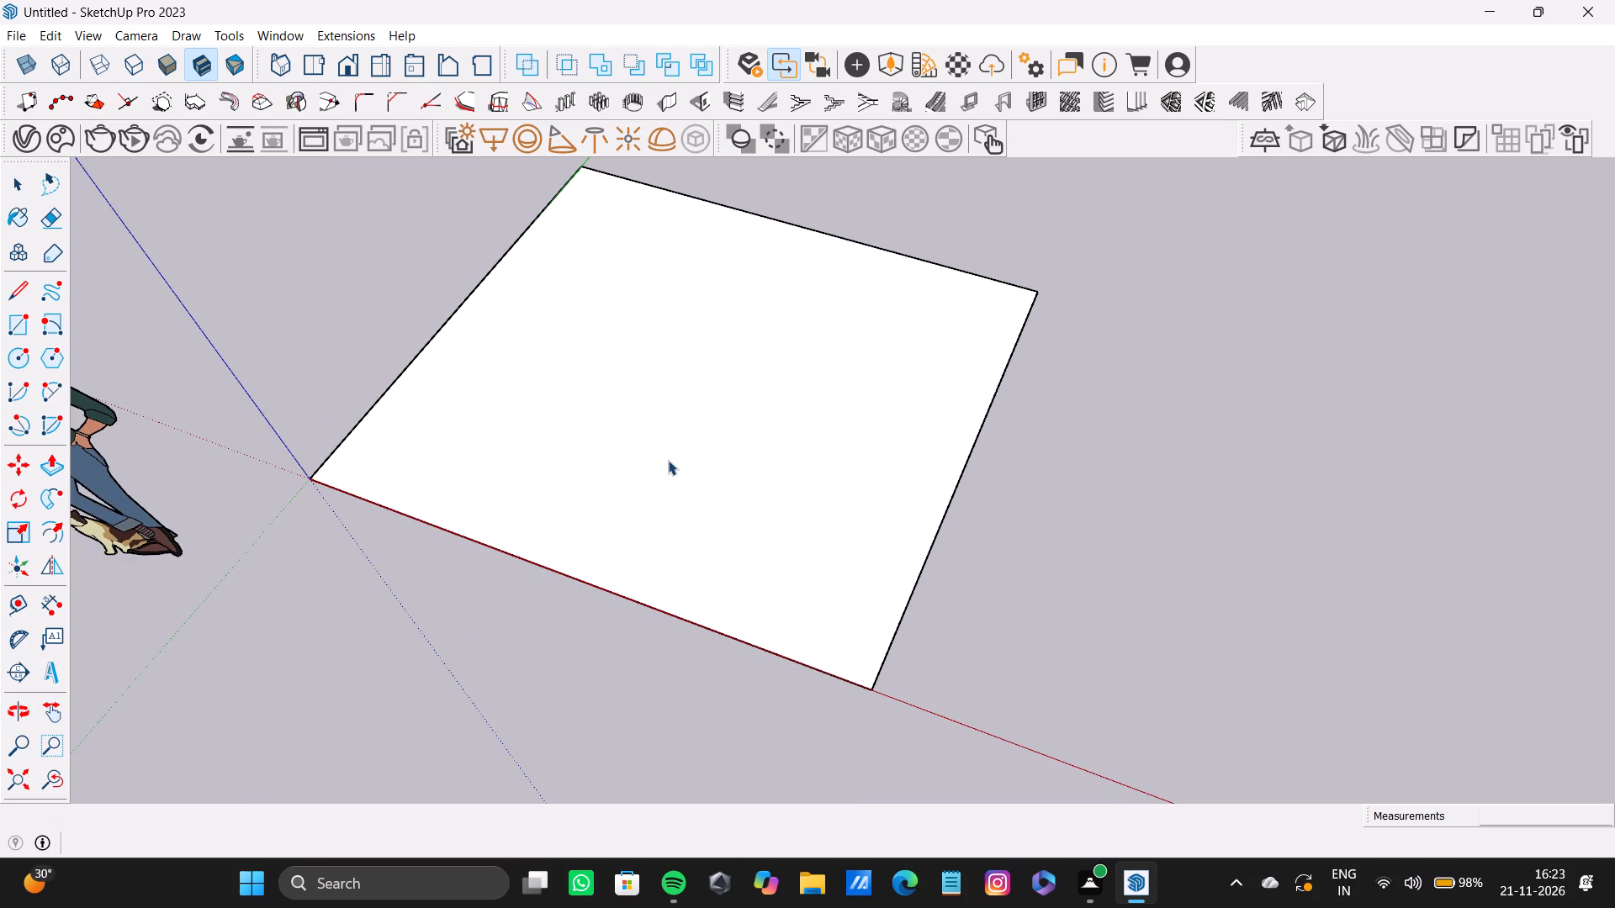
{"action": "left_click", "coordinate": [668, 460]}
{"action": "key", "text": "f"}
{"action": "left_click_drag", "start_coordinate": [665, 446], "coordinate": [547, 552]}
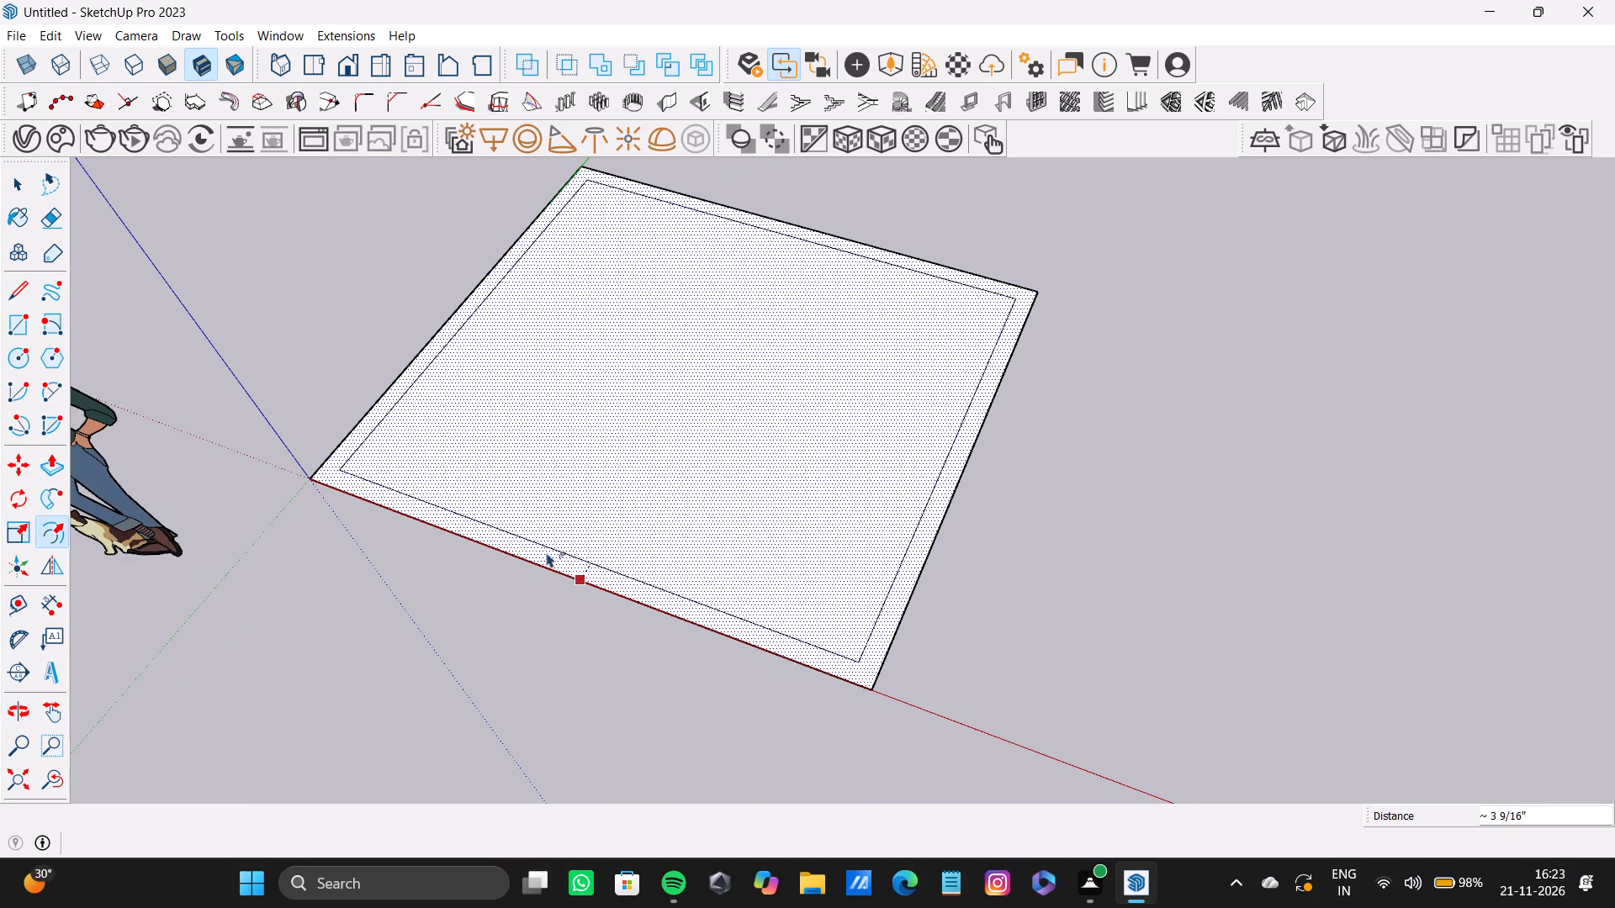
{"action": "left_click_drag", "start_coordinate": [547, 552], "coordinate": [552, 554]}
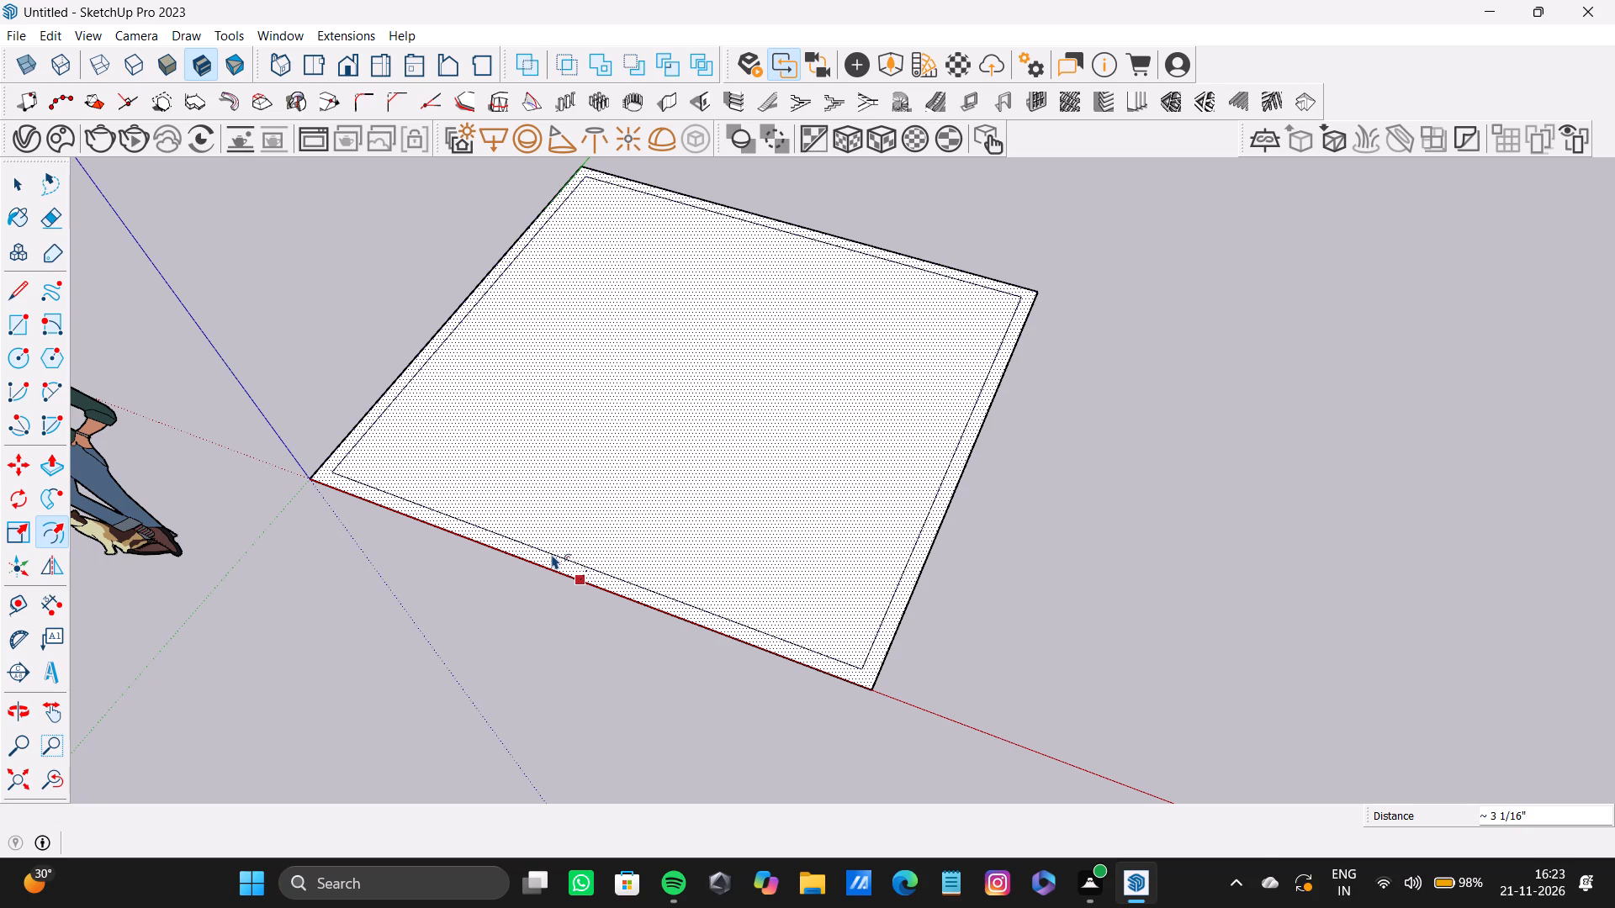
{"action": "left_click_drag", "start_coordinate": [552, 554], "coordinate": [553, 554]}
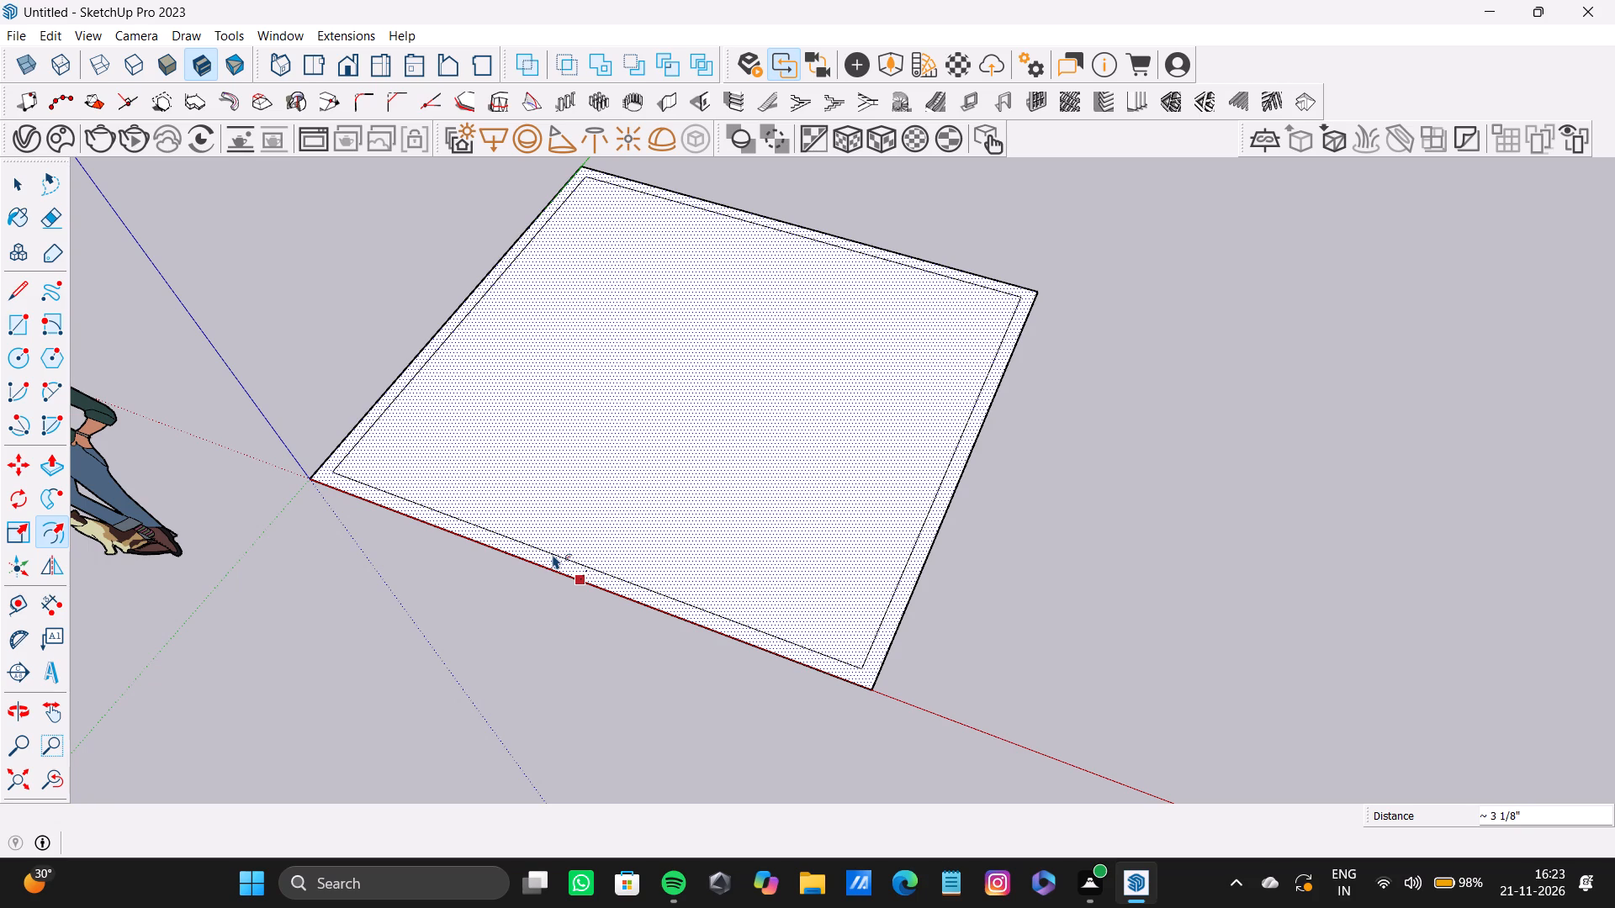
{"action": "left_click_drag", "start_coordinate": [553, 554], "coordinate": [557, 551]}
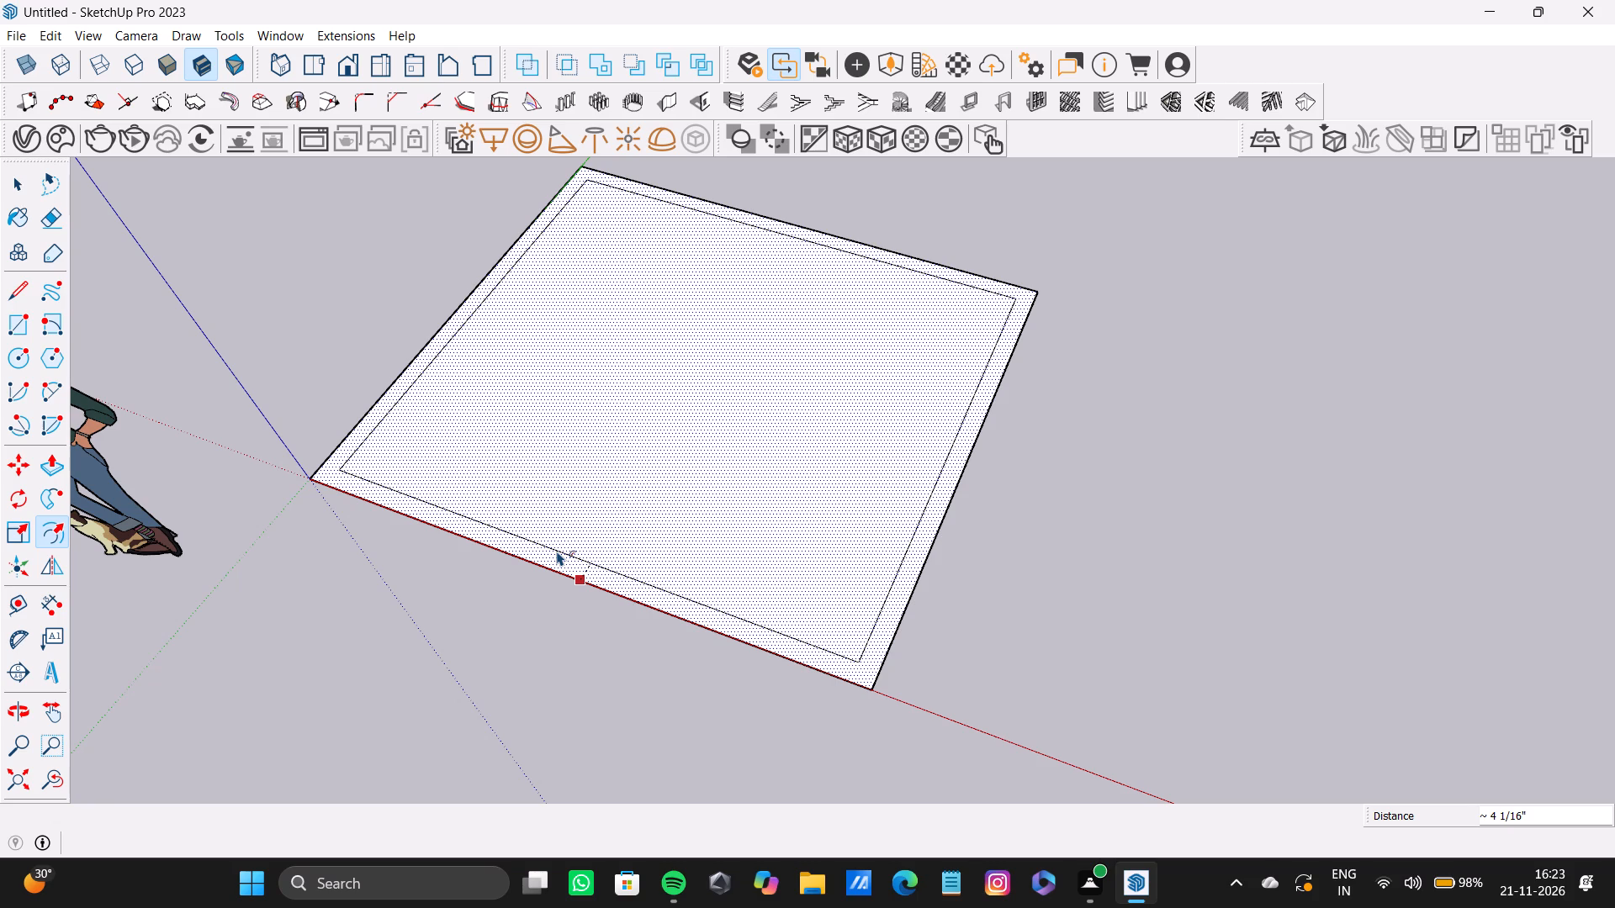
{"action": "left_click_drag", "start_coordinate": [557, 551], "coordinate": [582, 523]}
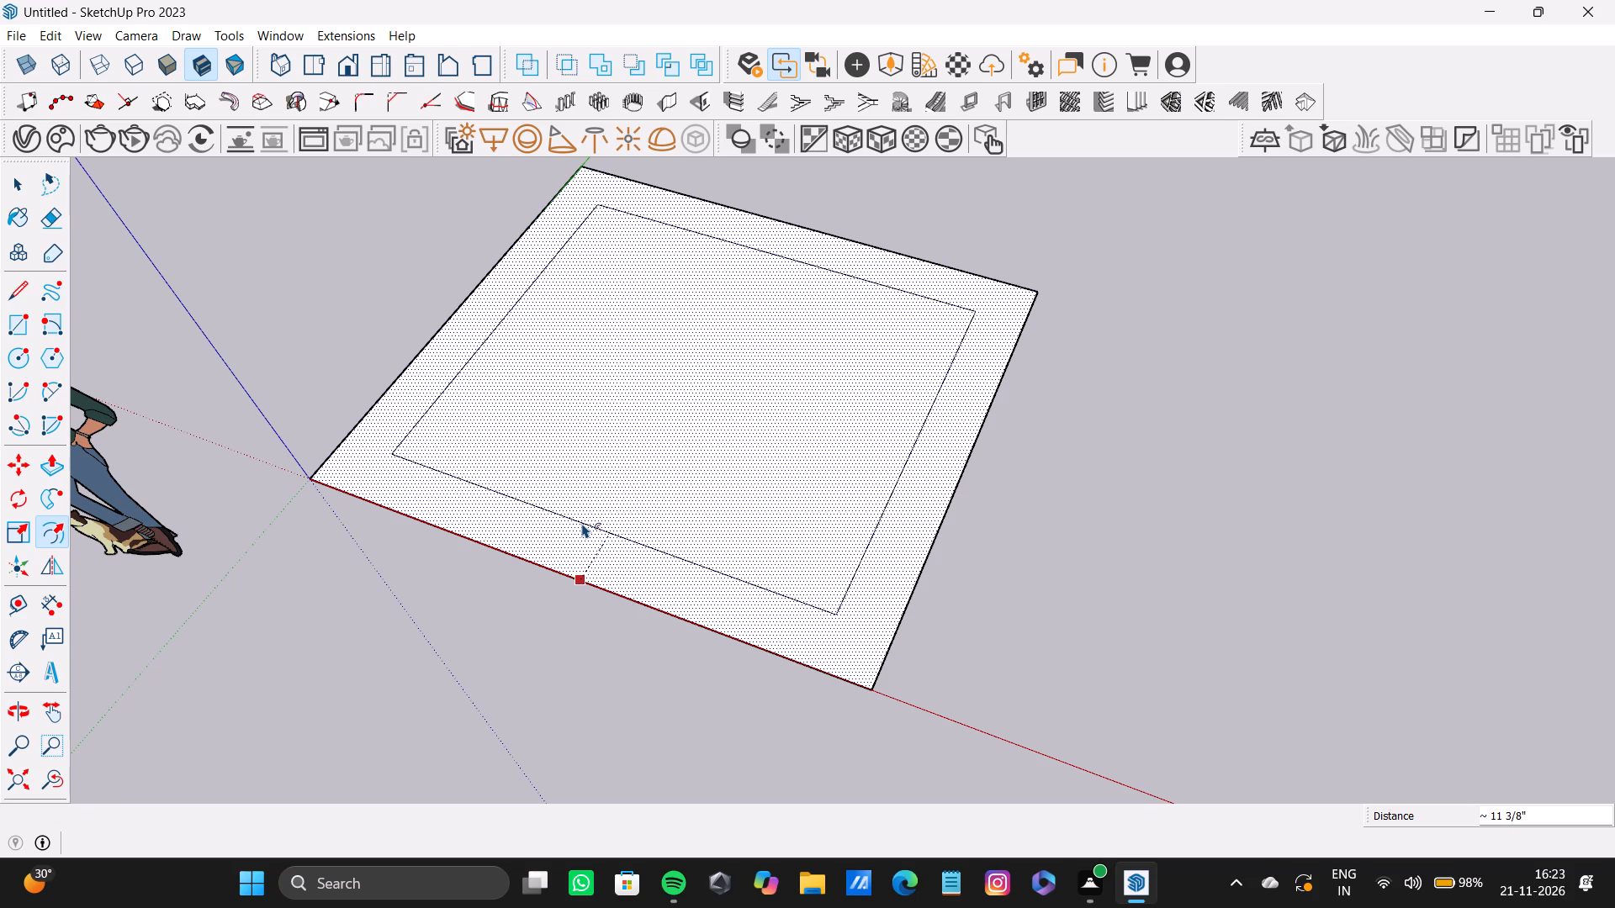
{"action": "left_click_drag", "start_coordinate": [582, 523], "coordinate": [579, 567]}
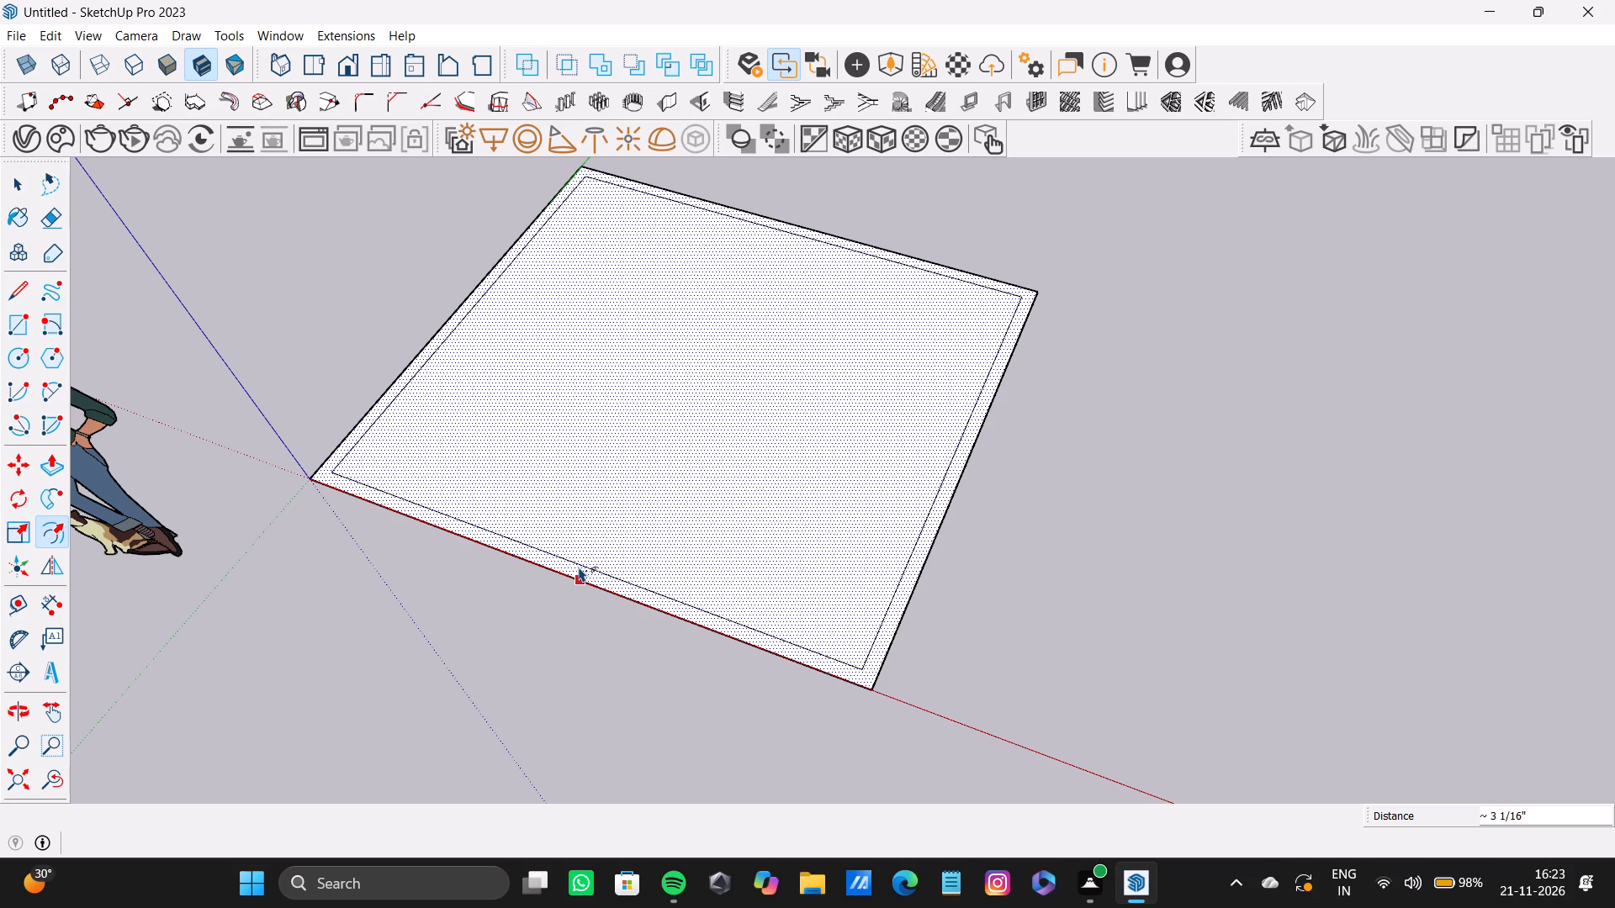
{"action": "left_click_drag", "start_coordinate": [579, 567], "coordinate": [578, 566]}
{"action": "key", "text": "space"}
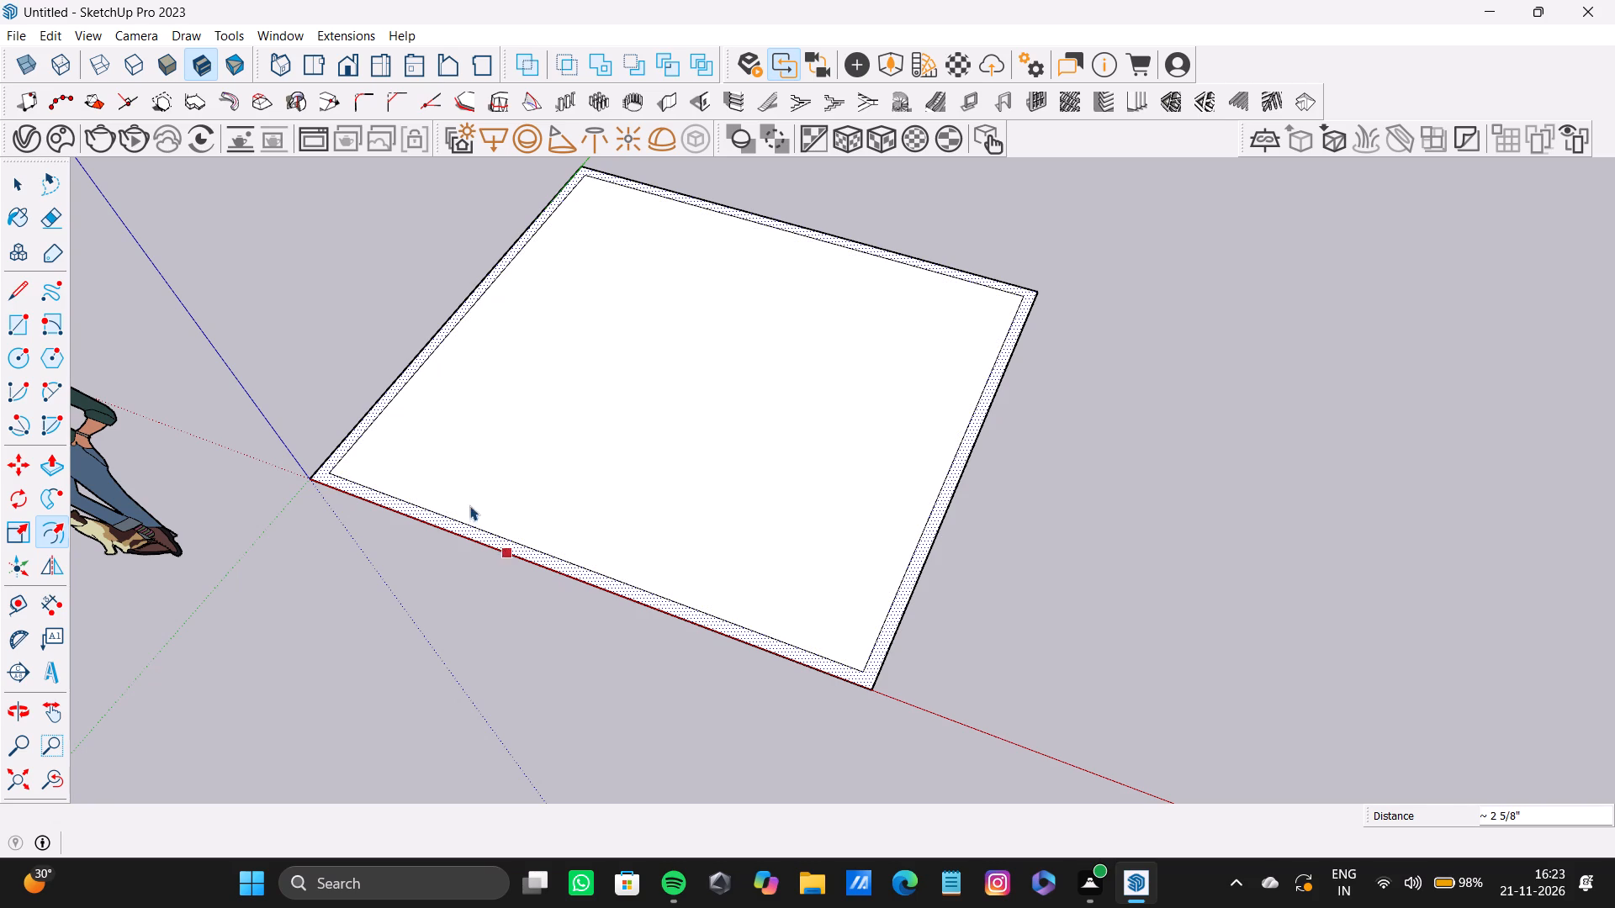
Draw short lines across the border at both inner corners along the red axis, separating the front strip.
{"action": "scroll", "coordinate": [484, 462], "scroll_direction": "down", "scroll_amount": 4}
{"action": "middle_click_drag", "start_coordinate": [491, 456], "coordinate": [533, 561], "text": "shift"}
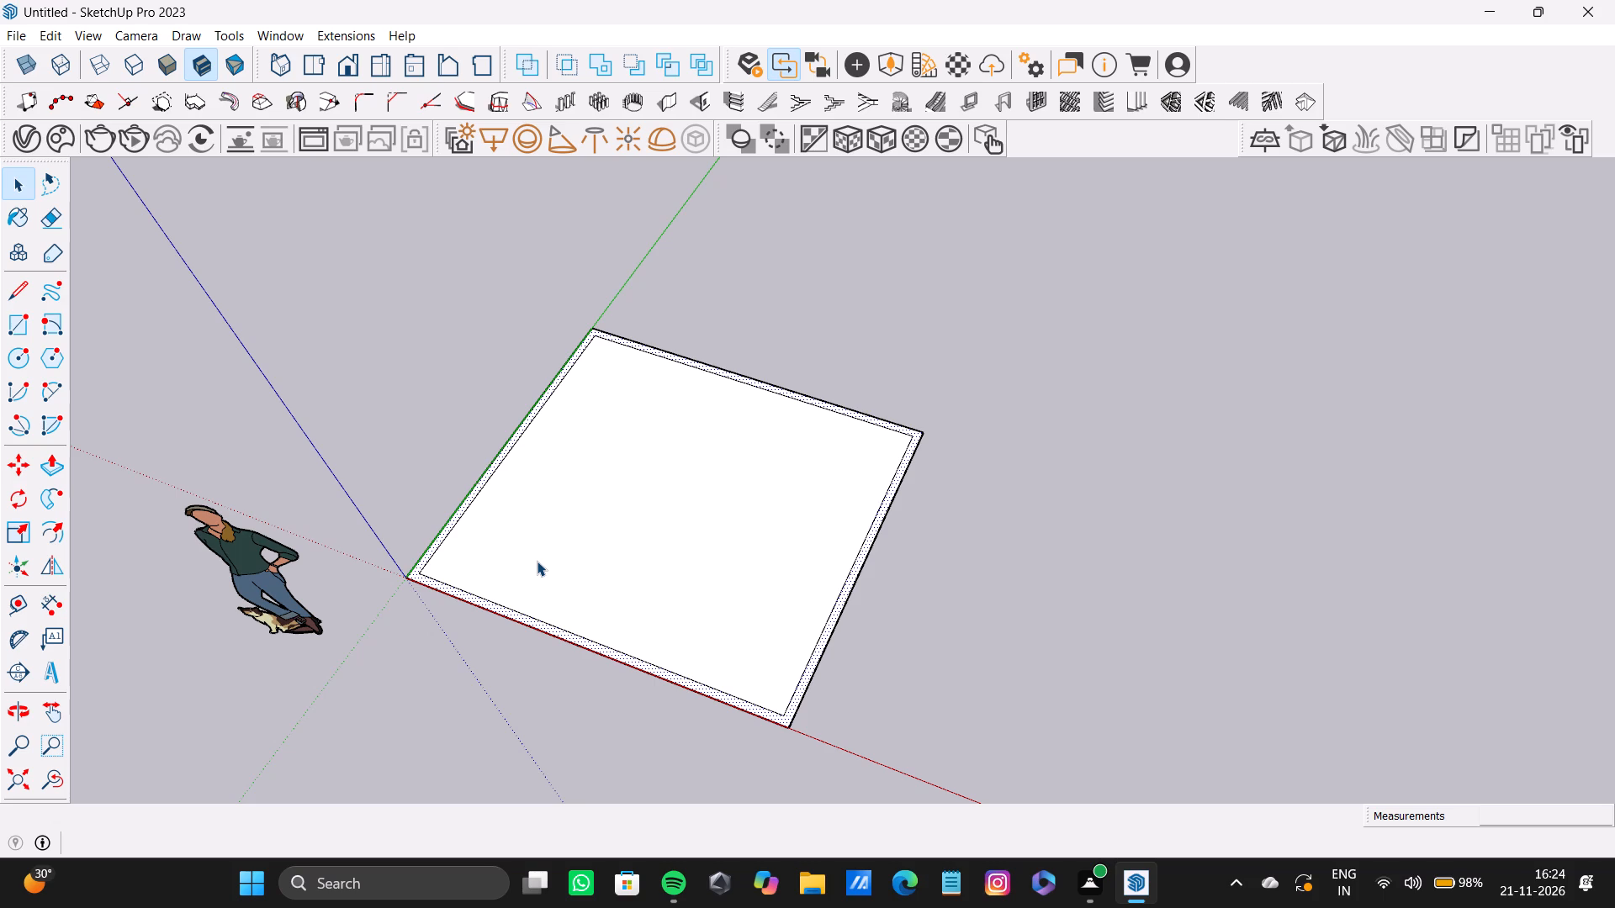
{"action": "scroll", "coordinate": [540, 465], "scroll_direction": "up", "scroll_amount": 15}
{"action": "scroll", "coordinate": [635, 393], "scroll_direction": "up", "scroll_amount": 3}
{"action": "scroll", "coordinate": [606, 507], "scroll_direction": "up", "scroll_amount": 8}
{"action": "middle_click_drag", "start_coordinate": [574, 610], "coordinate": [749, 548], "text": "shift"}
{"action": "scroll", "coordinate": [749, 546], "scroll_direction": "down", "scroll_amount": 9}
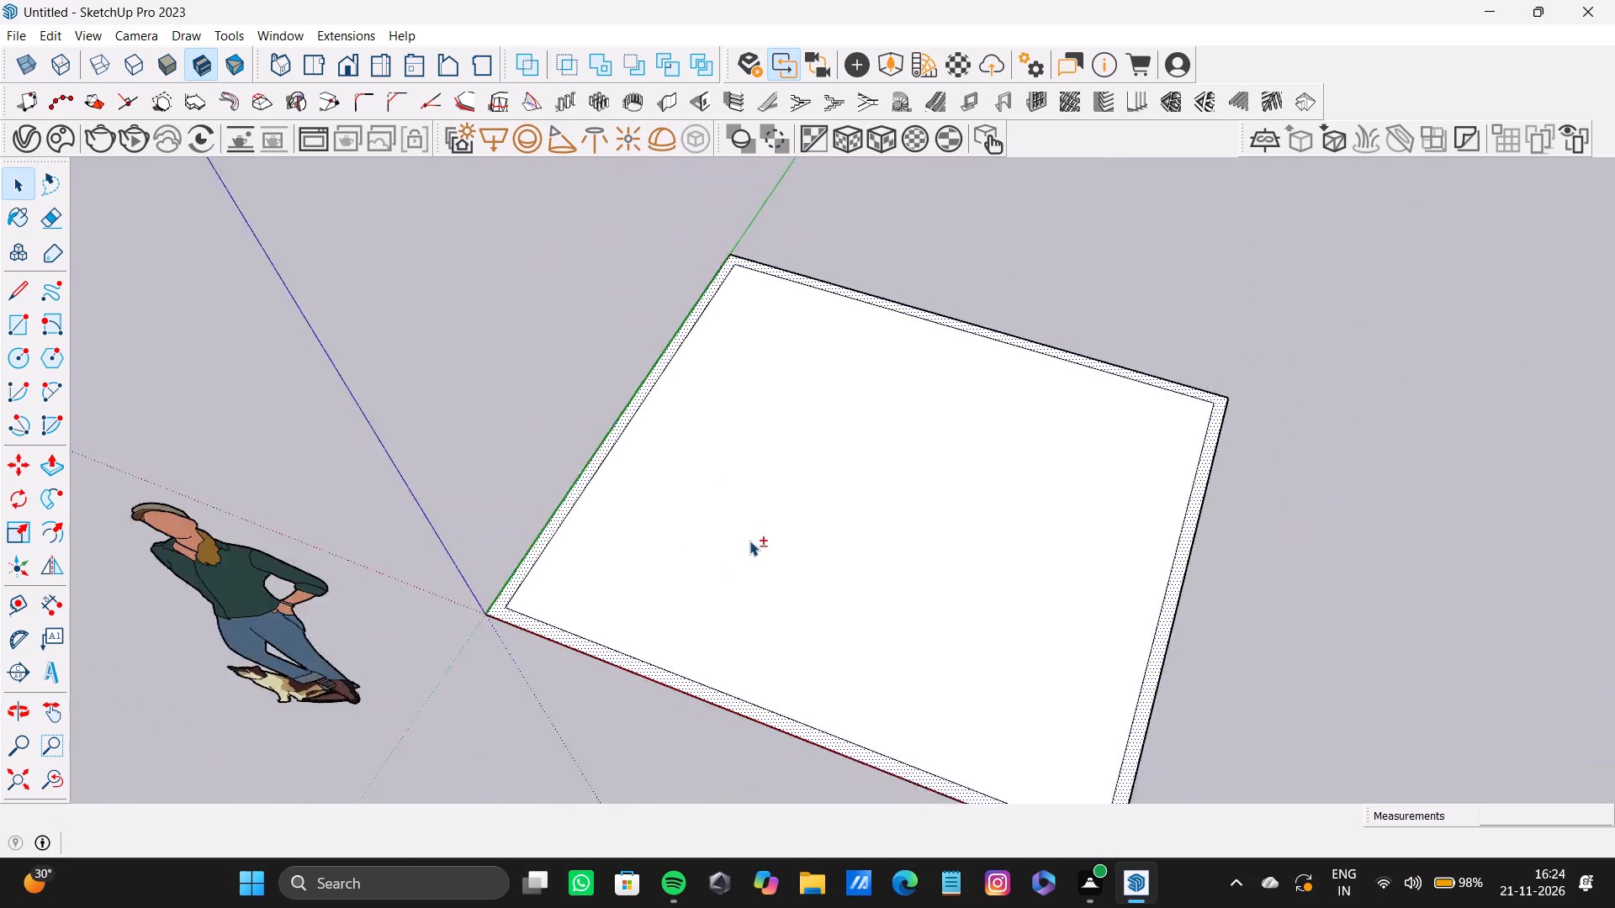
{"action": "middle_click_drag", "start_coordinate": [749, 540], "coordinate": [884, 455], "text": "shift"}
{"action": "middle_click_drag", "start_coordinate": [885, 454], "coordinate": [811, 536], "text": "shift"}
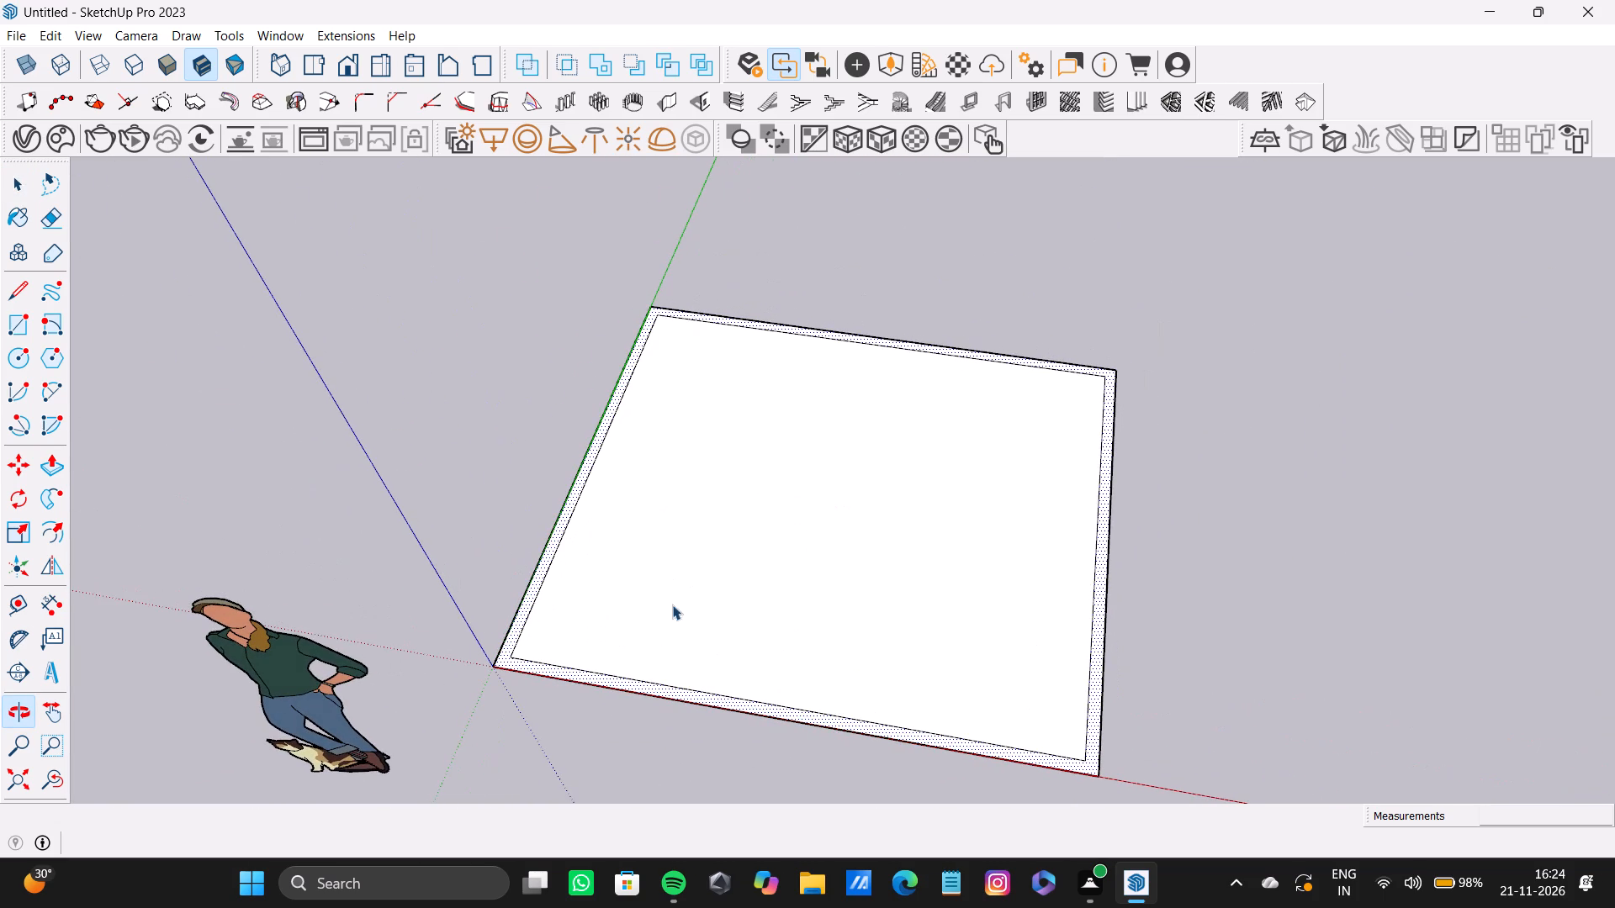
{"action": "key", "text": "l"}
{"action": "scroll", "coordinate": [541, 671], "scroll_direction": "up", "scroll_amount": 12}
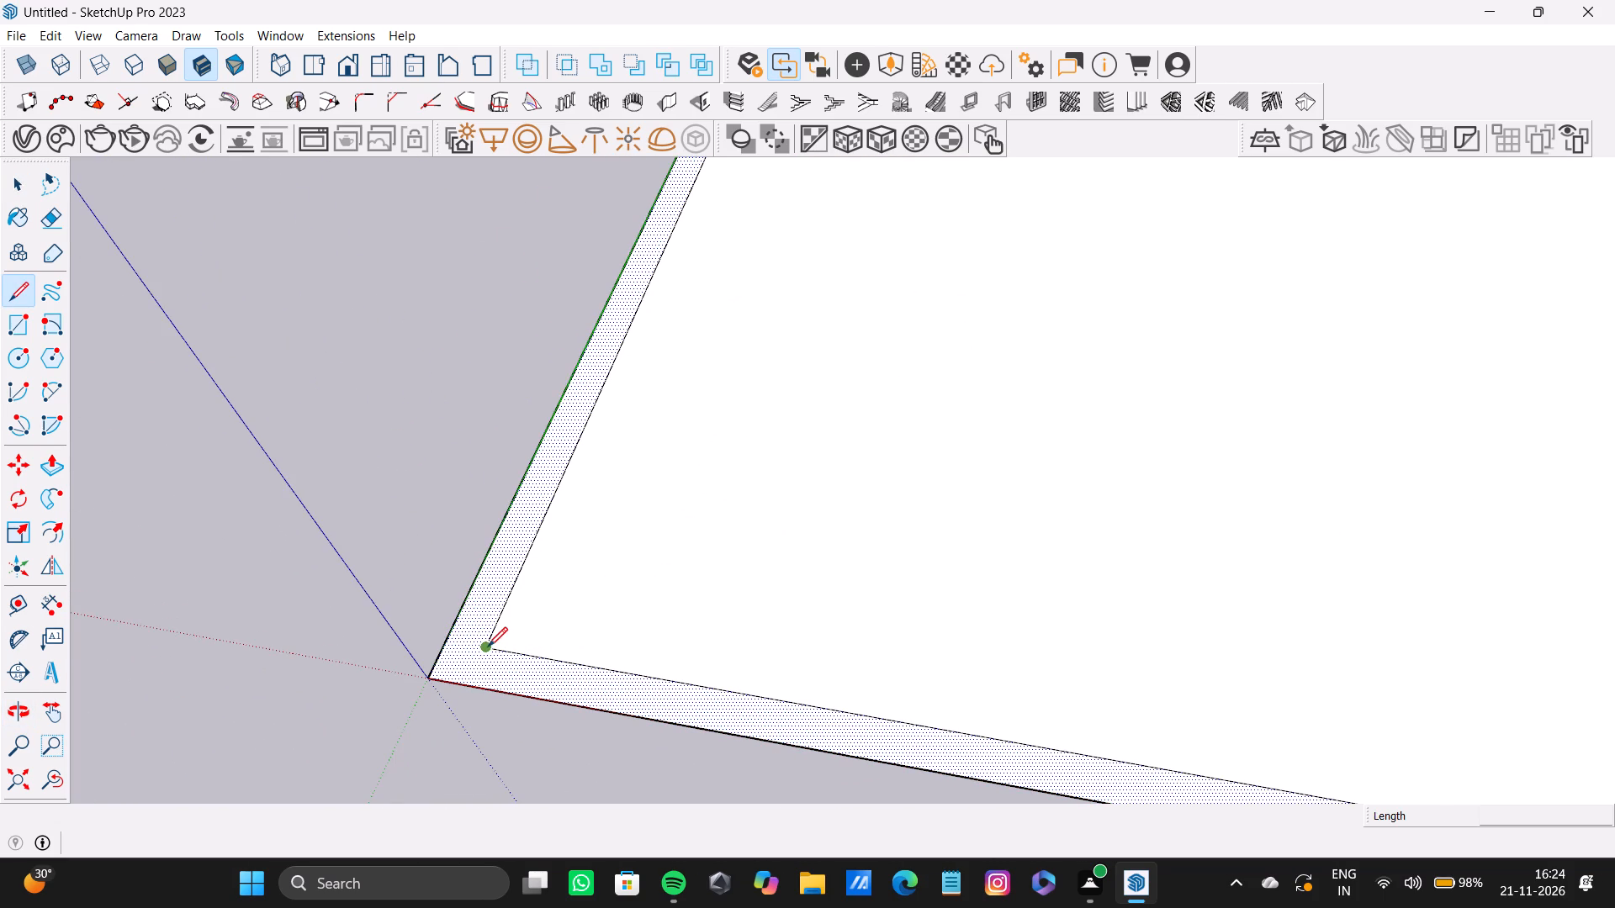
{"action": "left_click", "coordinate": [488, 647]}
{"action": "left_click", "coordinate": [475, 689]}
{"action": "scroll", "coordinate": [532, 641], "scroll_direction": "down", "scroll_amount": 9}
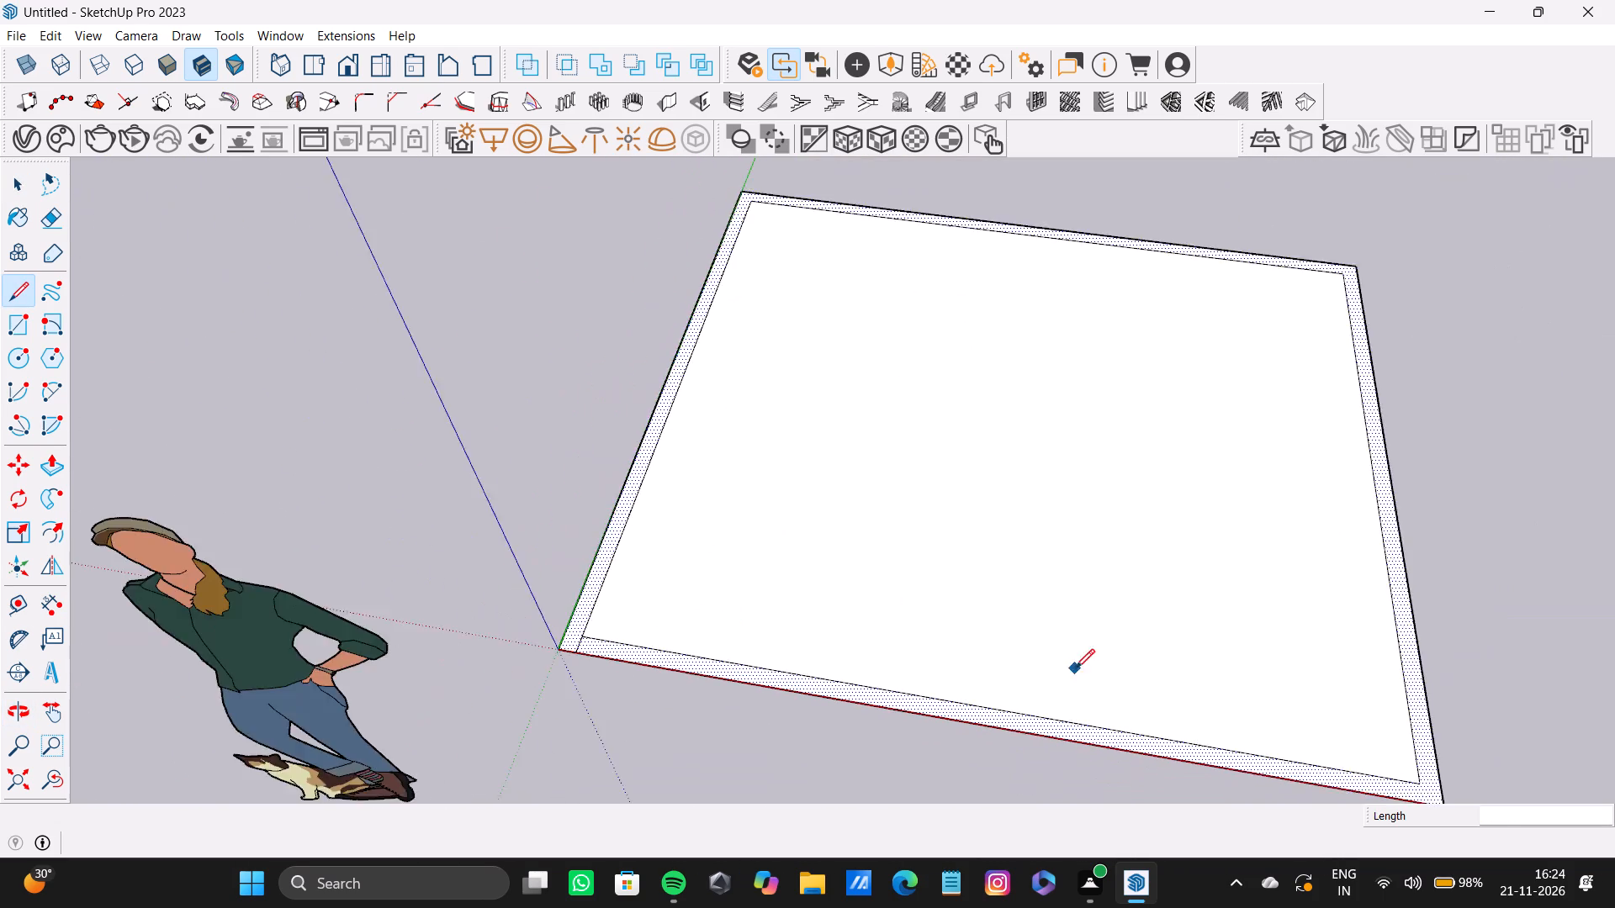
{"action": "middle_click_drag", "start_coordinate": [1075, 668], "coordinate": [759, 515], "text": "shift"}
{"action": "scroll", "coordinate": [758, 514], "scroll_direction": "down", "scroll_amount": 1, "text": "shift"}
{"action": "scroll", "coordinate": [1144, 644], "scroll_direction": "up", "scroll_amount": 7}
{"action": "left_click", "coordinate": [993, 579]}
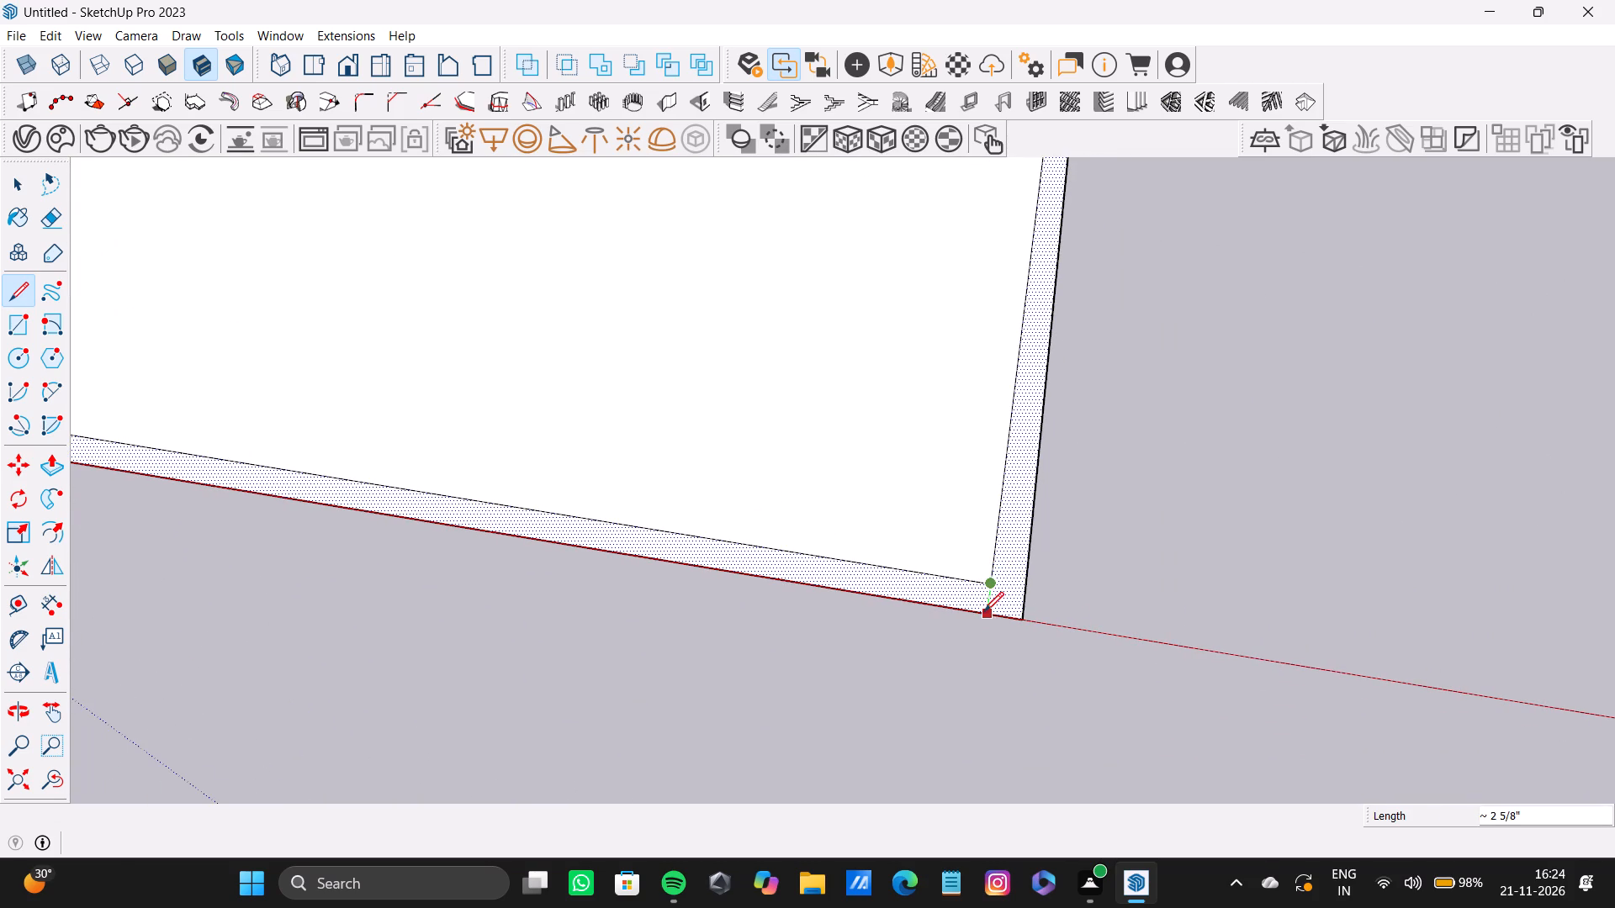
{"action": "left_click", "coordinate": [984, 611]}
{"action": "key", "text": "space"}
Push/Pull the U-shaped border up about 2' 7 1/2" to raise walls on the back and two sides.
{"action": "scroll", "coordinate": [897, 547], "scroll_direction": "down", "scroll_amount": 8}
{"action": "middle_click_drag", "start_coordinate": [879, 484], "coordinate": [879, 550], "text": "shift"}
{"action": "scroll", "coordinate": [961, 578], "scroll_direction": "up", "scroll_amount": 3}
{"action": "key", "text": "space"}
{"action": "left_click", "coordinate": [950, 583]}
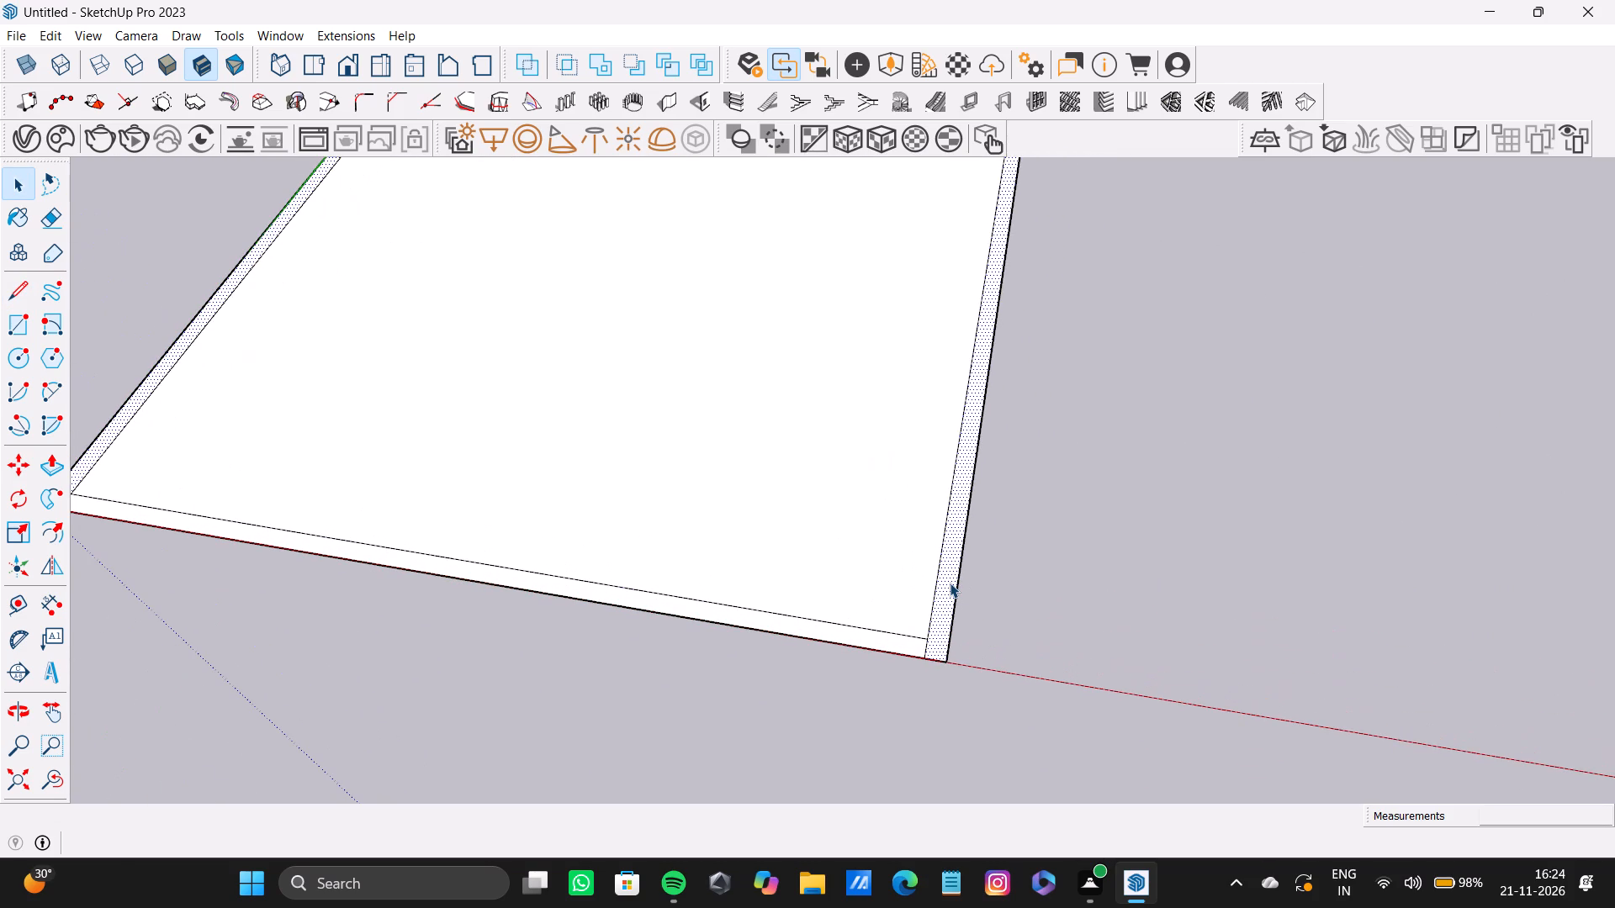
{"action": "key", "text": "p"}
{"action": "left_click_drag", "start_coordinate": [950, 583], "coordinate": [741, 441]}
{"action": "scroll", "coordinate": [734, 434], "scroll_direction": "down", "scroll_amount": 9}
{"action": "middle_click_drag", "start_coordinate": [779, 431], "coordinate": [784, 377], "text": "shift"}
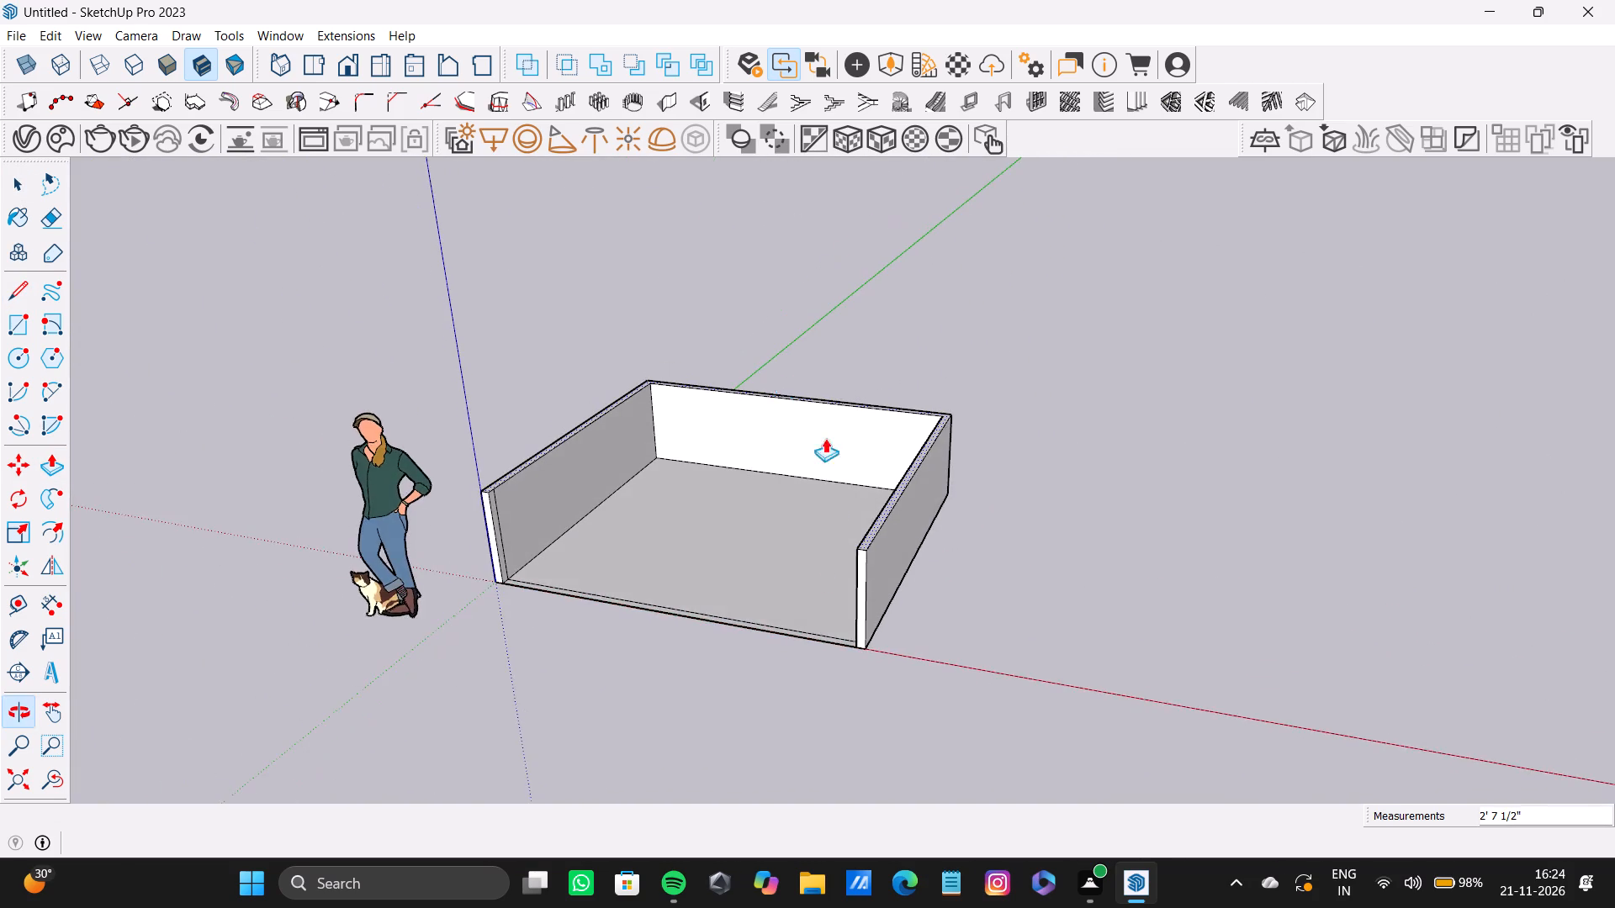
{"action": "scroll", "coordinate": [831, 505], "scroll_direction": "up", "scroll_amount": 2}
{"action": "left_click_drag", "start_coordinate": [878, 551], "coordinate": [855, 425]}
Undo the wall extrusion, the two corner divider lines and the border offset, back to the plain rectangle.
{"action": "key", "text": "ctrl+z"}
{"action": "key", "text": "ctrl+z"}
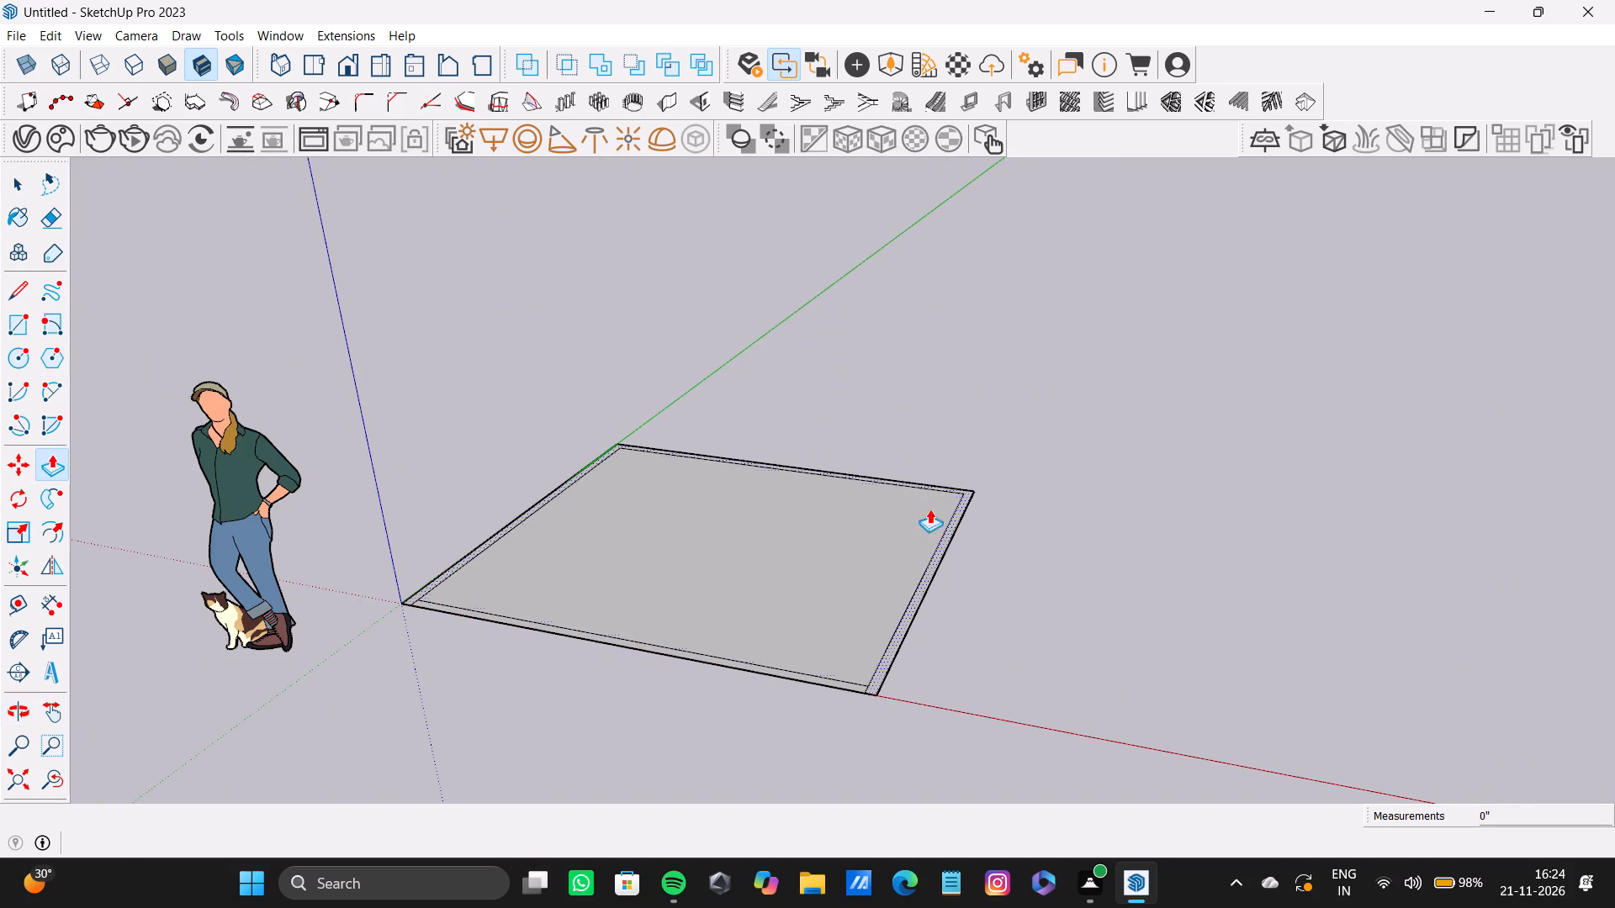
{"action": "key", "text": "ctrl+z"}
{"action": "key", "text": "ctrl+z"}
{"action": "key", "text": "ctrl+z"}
Push/Pull the plain rectangle up about 4 1/4" to make a slab.
{"action": "left_click_drag", "start_coordinate": [810, 616], "coordinate": [808, 601]}
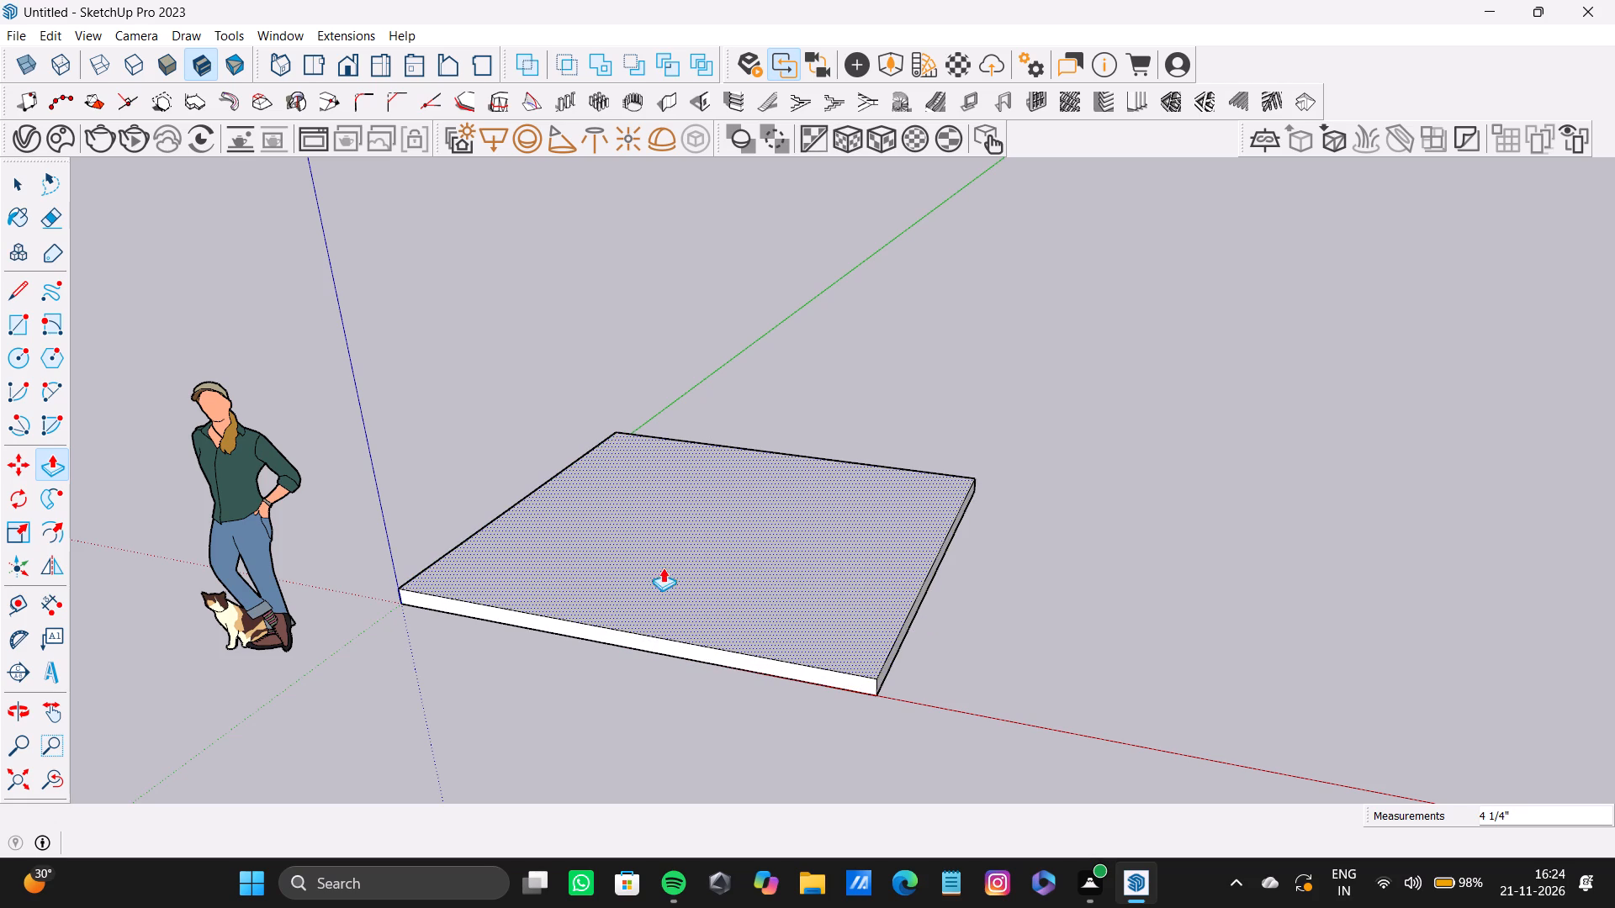
Offset the outline of the slab's top face inward by about 1 1/2" to form a thin border.
{"action": "middle_click_drag", "start_coordinate": [663, 567], "coordinate": [996, 684]}
{"action": "middle_click_drag", "start_coordinate": [965, 684], "coordinate": [684, 555]}
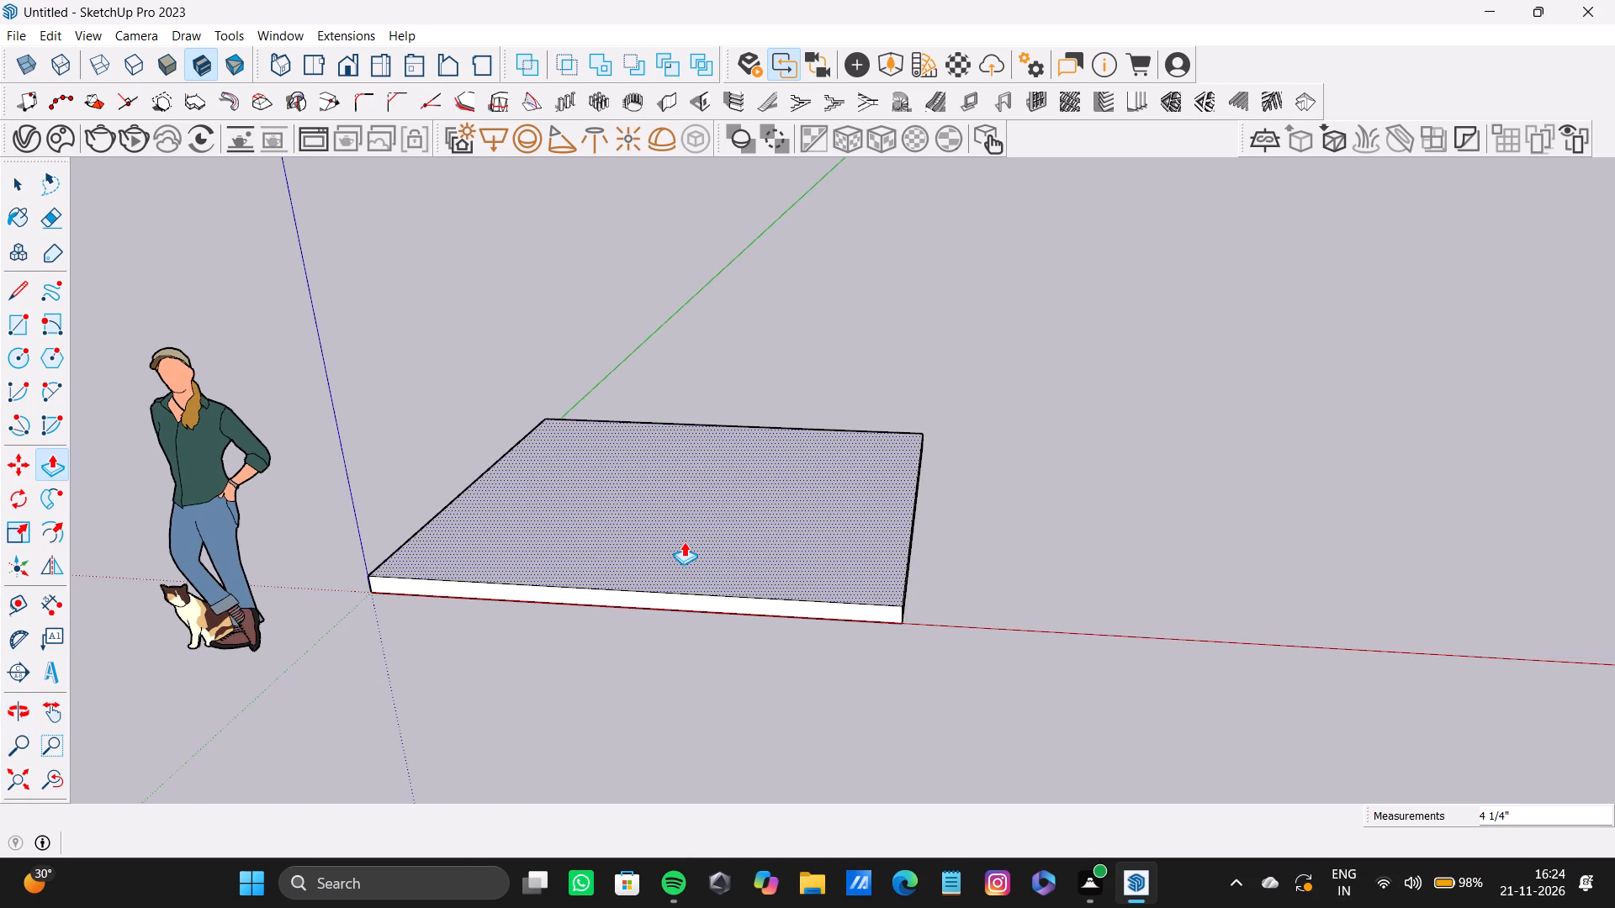
{"action": "middle_click_drag", "start_coordinate": [714, 526], "coordinate": [676, 581]}
{"action": "middle_click", "coordinate": [676, 581]}
{"action": "key", "text": "f"}
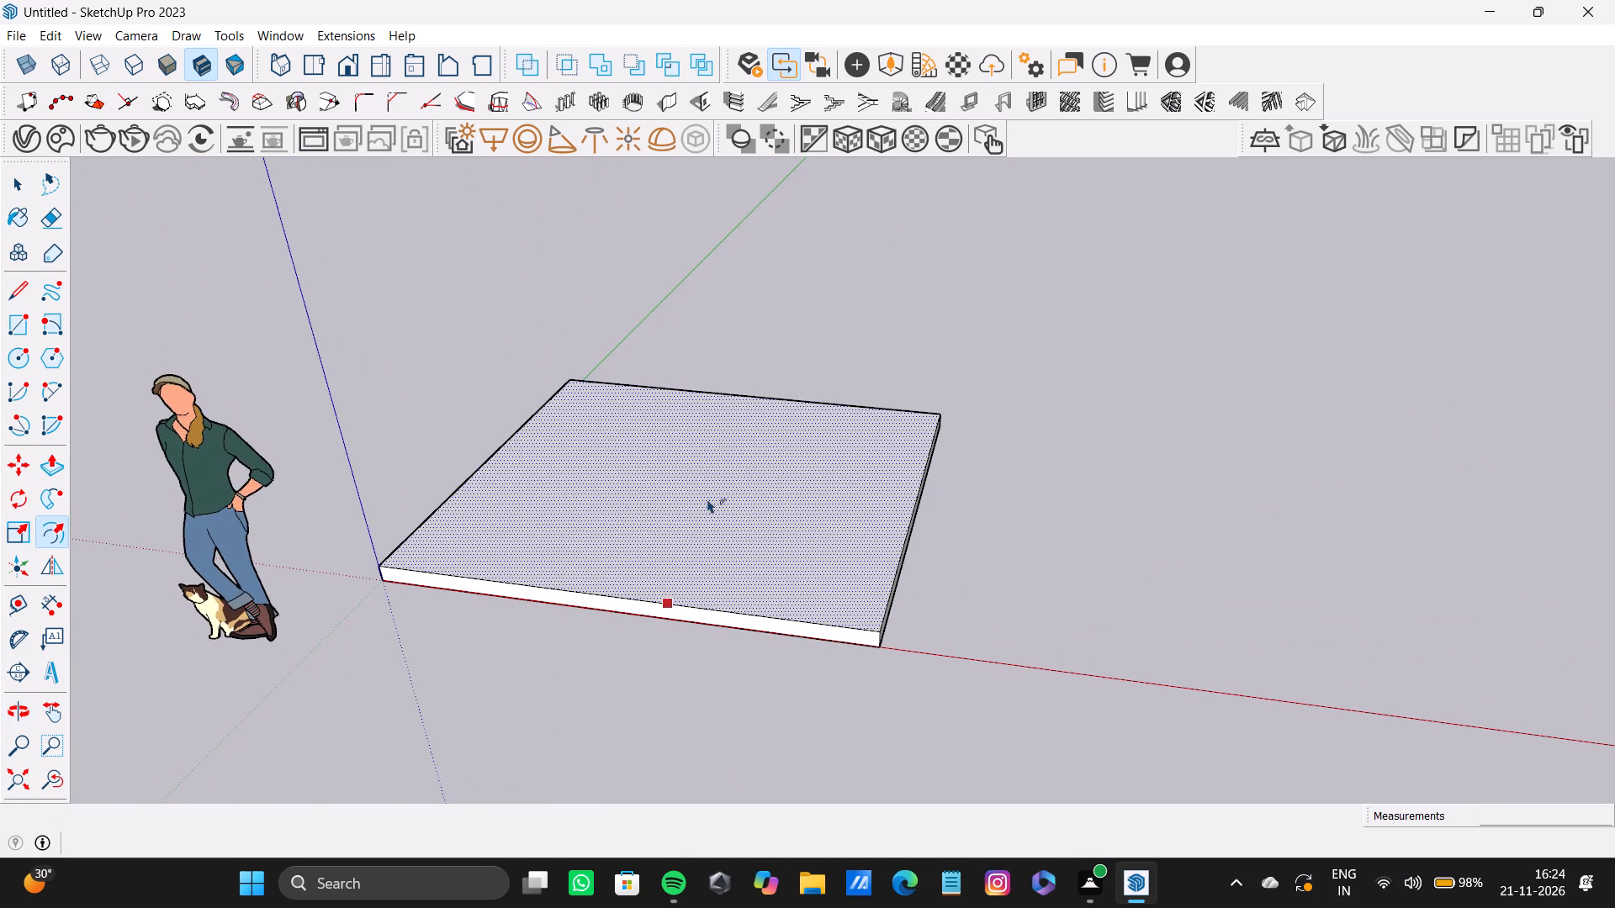
{"action": "left_click_drag", "start_coordinate": [709, 483], "coordinate": [585, 582]}
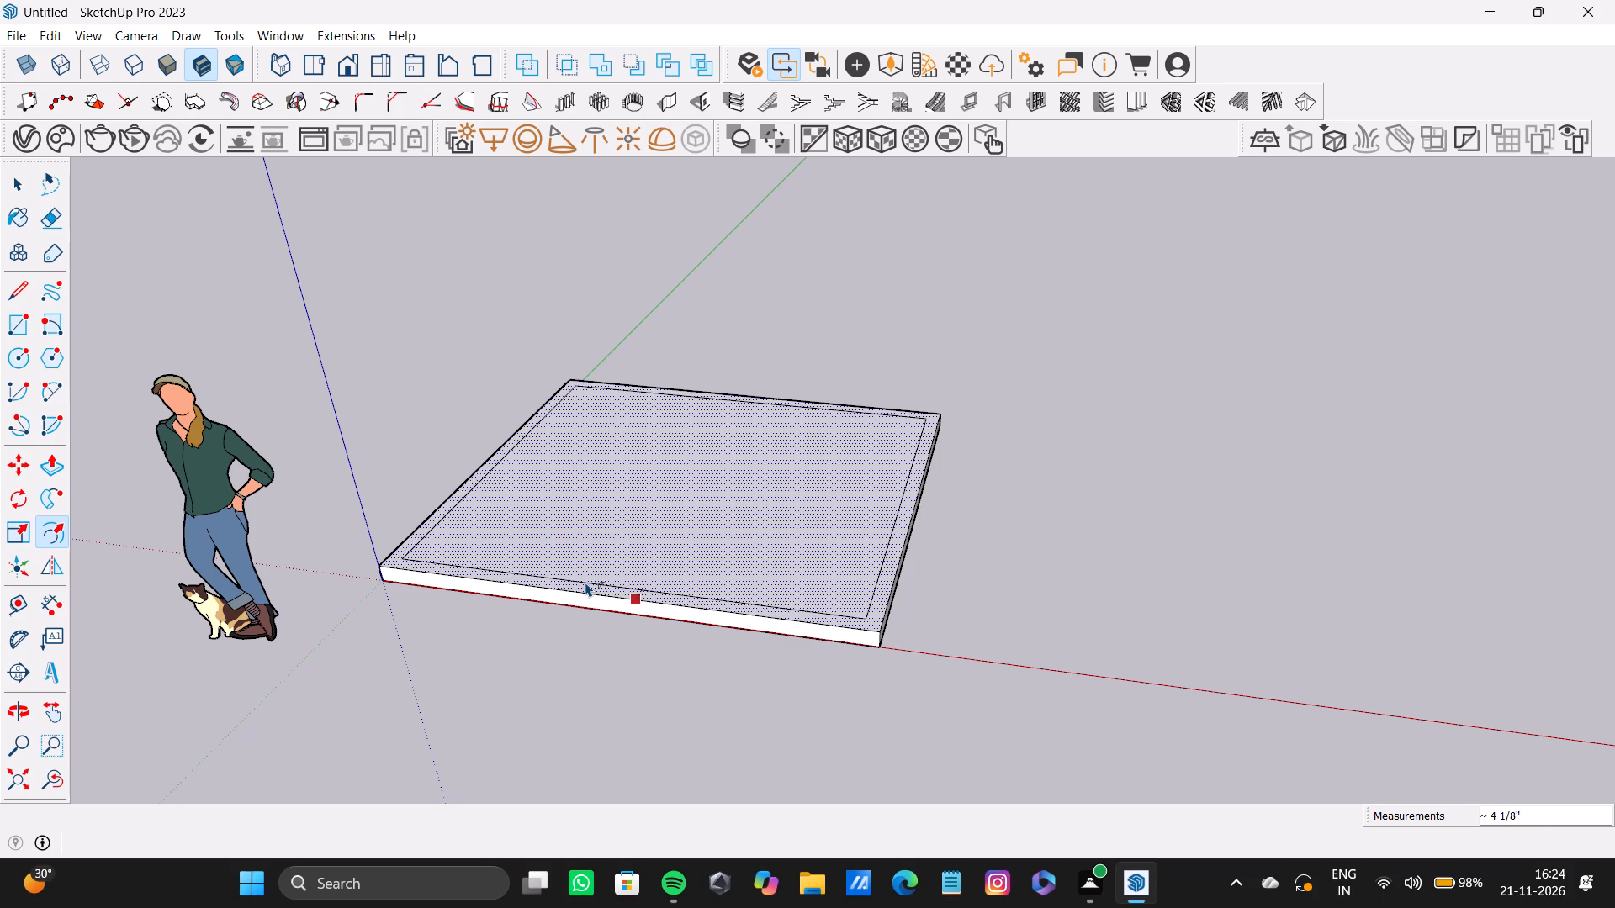
{"action": "left_click_drag", "start_coordinate": [585, 582], "coordinate": [581, 583]}
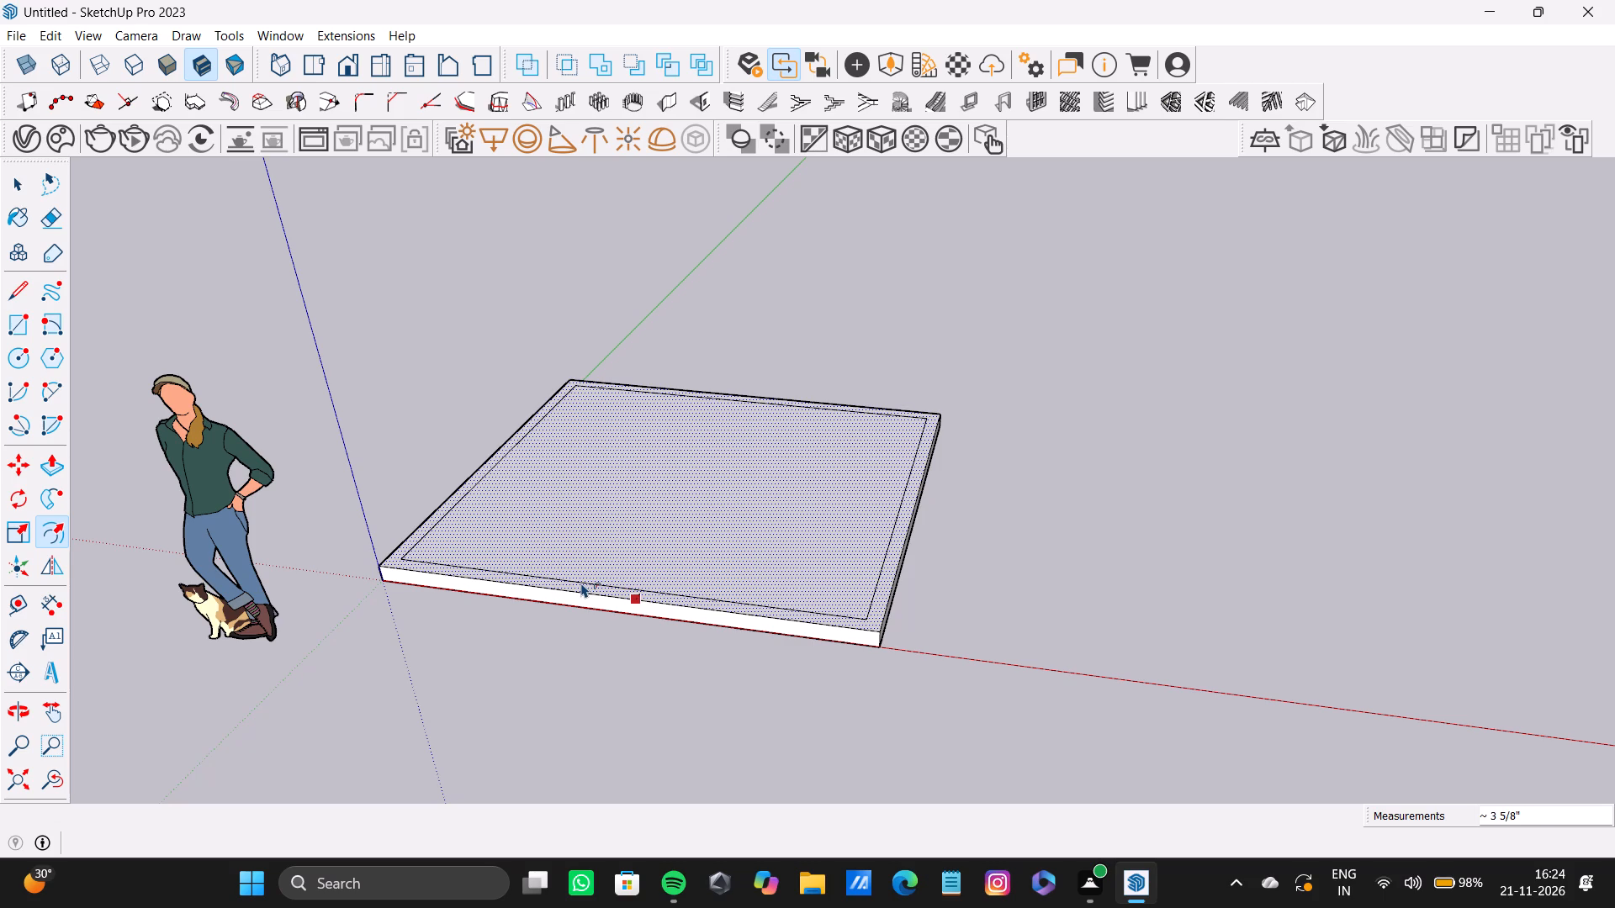
{"action": "left_click_drag", "start_coordinate": [581, 583], "coordinate": [581, 589]}
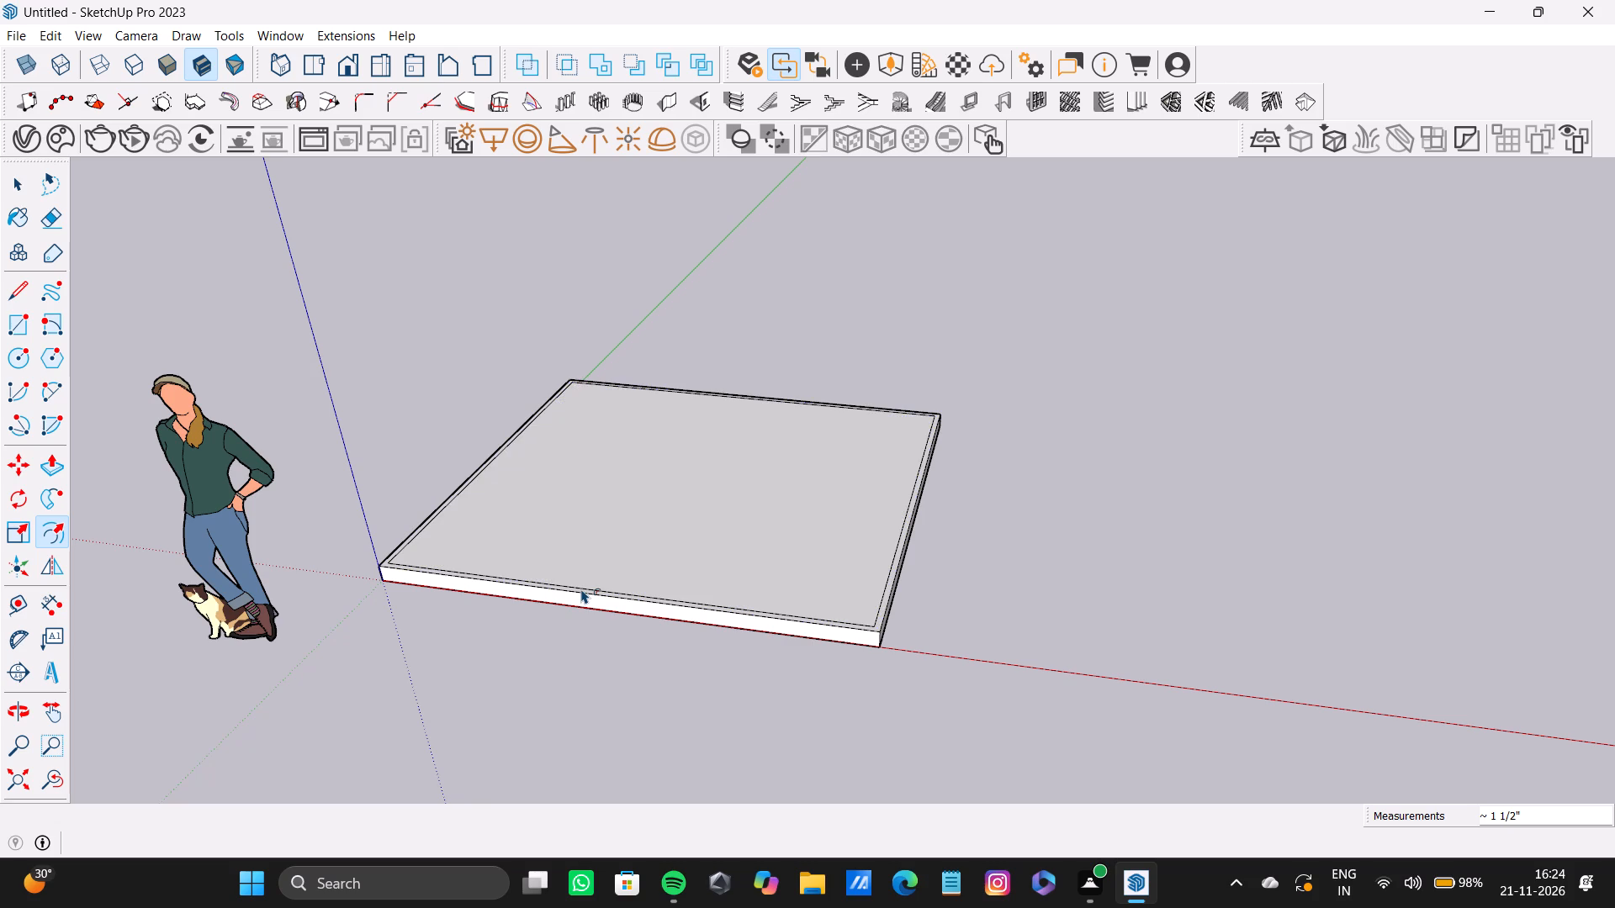
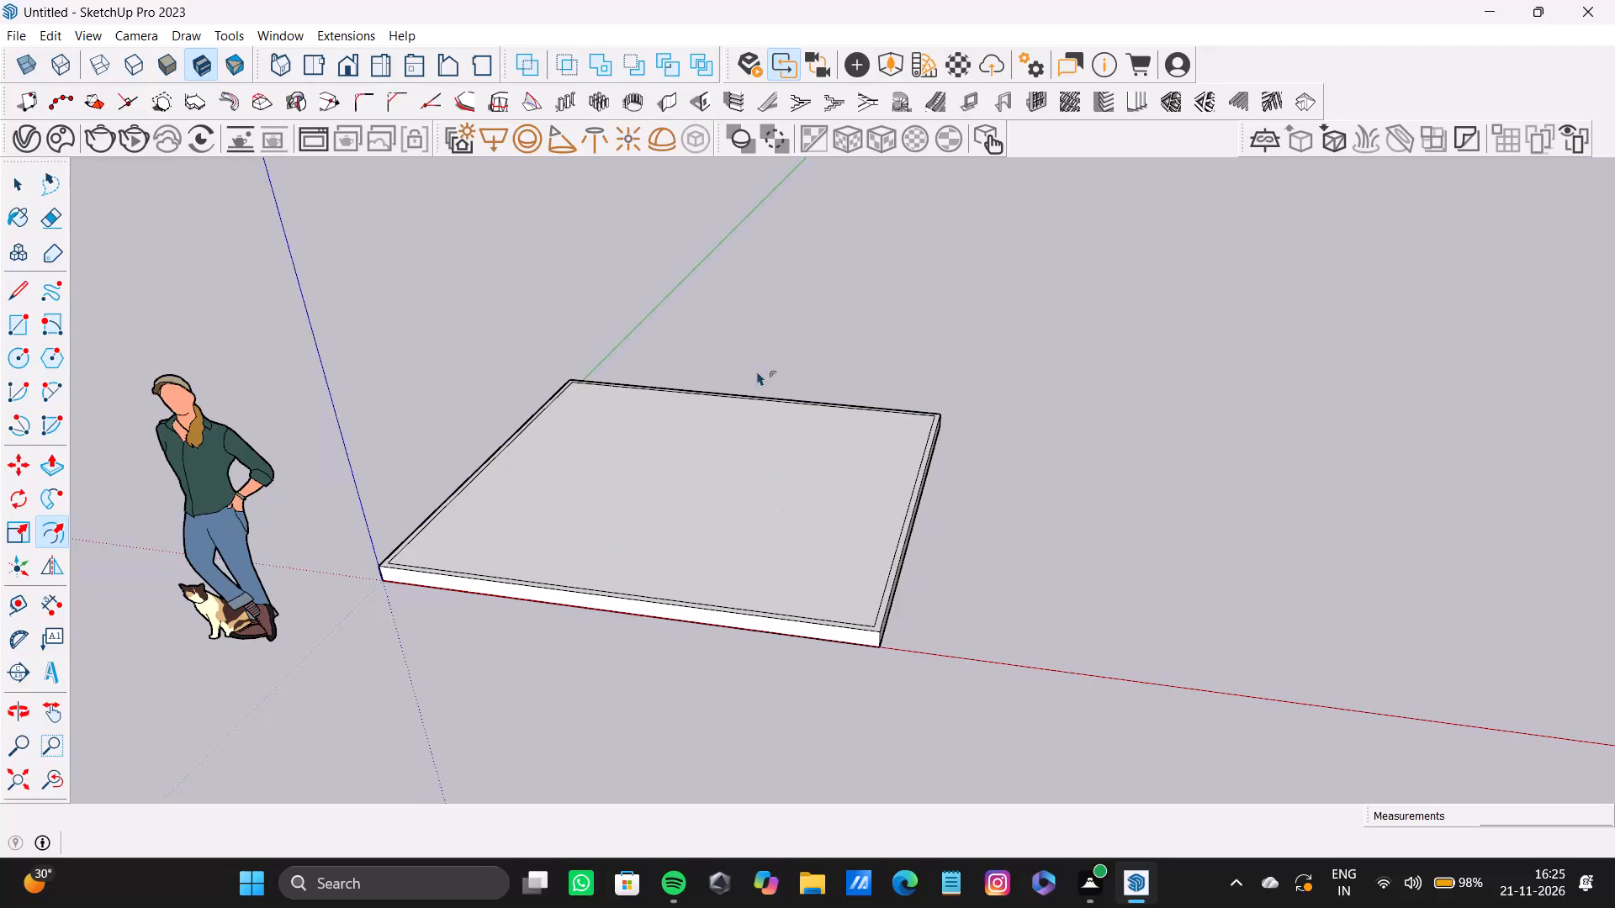
Undo the thin border offset on the slab's top face.
{"action": "middle_click_drag", "start_coordinate": [802, 494], "coordinate": [780, 713]}
{"action": "key", "text": "ctrl+z"}
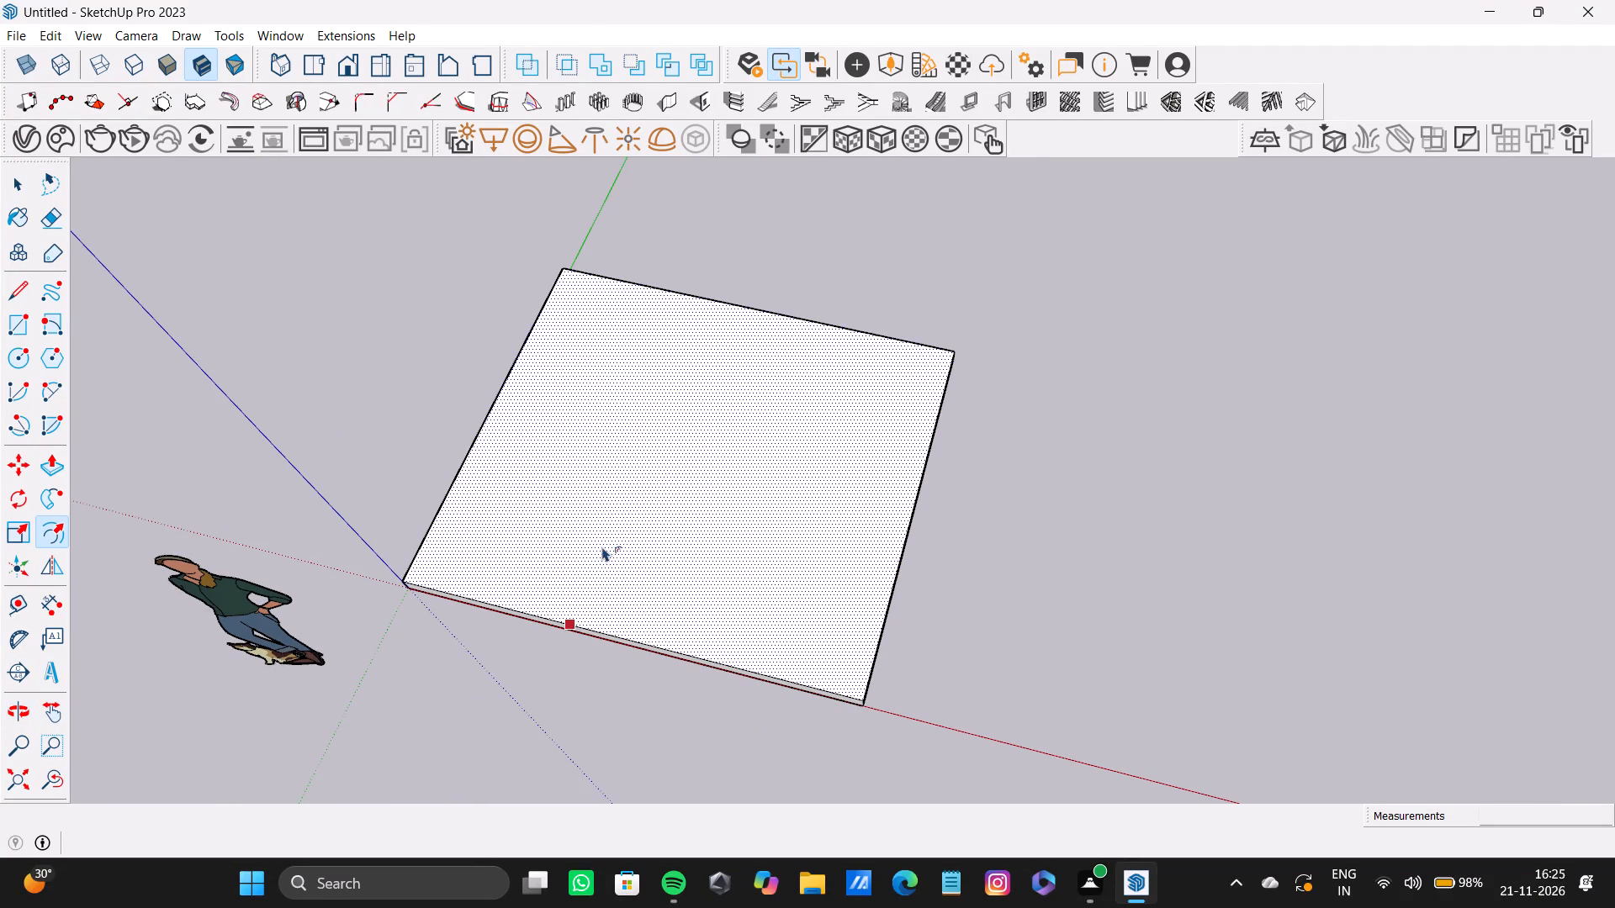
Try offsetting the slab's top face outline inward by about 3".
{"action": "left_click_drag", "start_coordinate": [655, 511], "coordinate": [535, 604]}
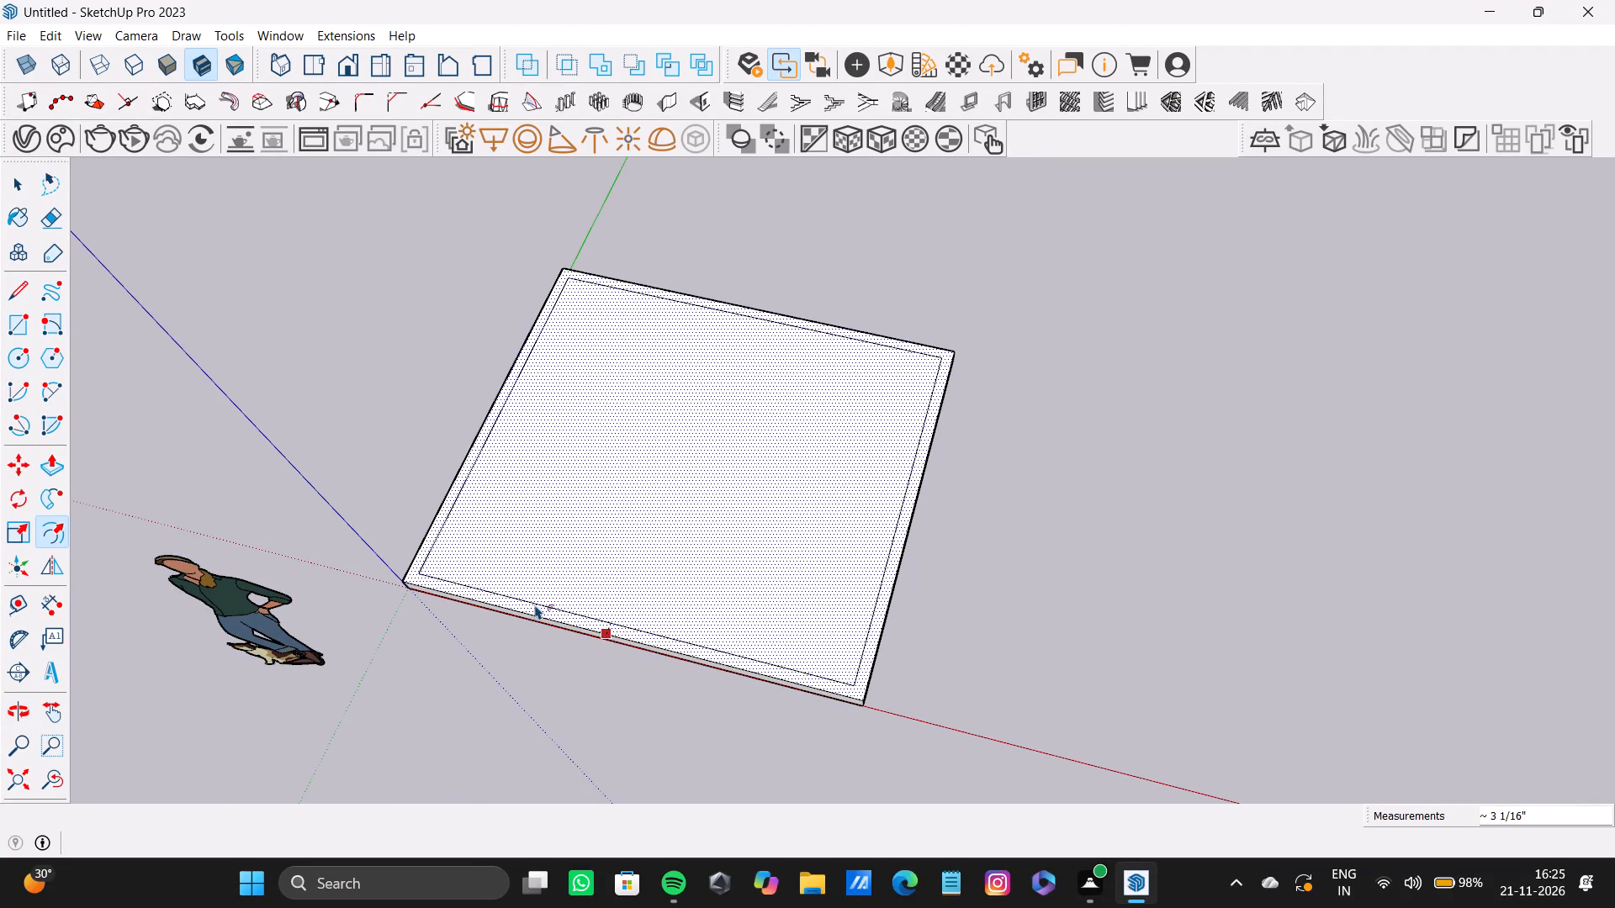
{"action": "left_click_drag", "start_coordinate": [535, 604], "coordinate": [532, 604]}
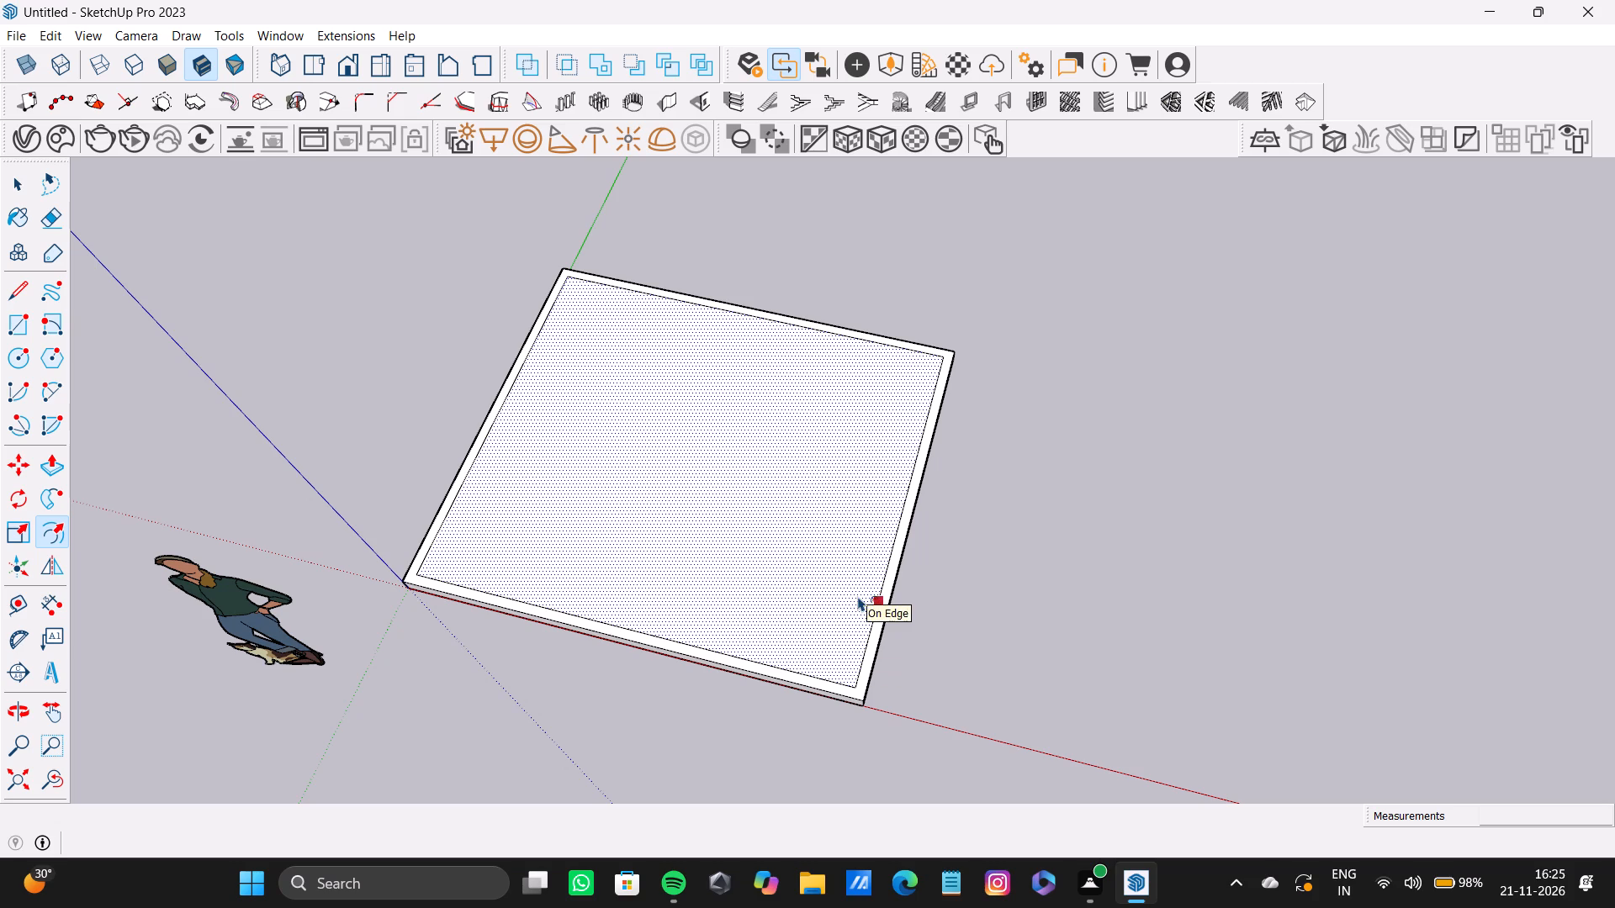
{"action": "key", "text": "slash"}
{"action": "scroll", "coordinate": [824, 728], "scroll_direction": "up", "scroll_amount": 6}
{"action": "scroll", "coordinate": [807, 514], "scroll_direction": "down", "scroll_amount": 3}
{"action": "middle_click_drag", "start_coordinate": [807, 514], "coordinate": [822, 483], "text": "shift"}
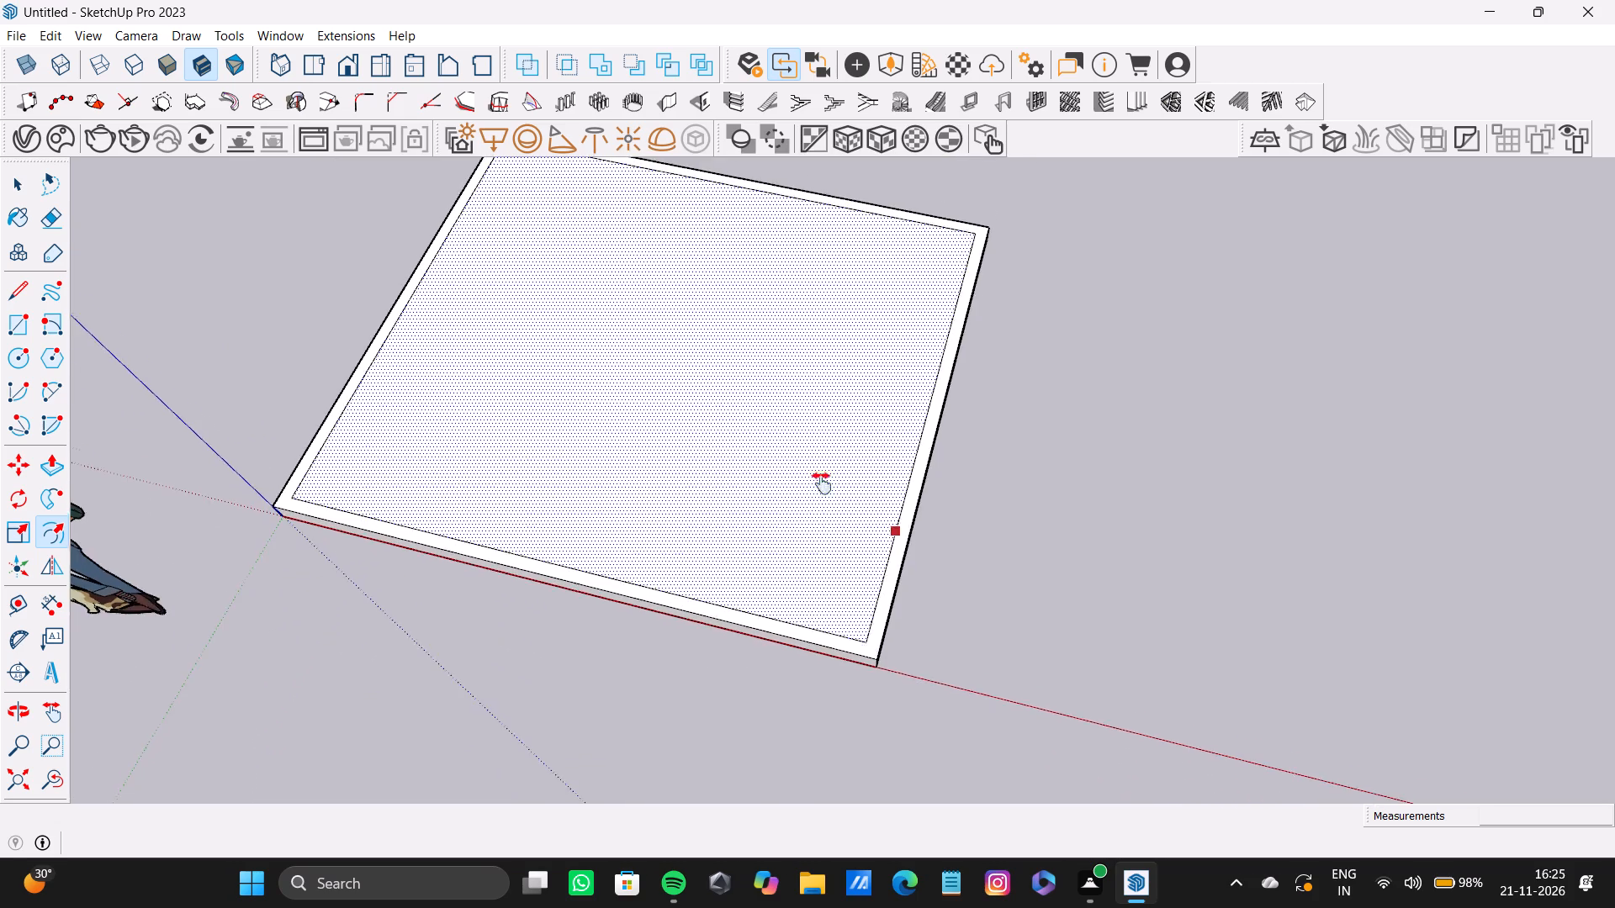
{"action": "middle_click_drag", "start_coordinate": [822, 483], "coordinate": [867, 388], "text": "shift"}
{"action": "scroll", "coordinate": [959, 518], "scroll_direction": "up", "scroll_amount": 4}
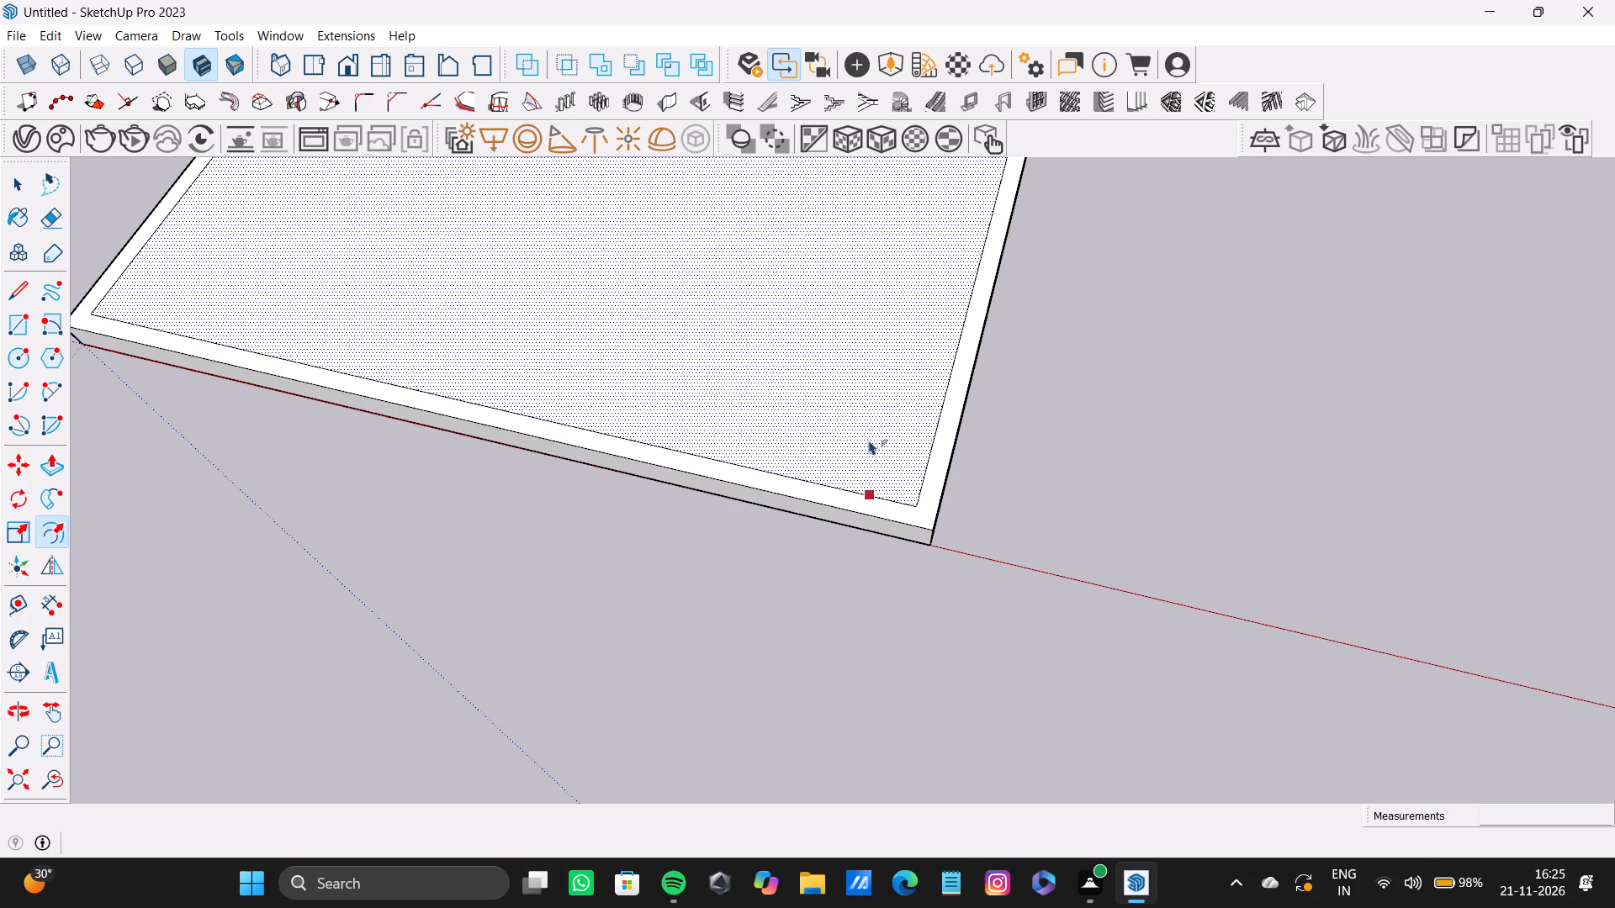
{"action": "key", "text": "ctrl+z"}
Offset the outline of the slab's top face inward by about 3 9/16" to form the wall border.
{"action": "scroll", "coordinate": [856, 422], "scroll_direction": "down", "scroll_amount": 8}
{"action": "middle_click_drag", "start_coordinate": [856, 400], "coordinate": [845, 498], "text": "shift"}
{"action": "left_click_drag", "start_coordinate": [825, 447], "coordinate": [805, 490]}
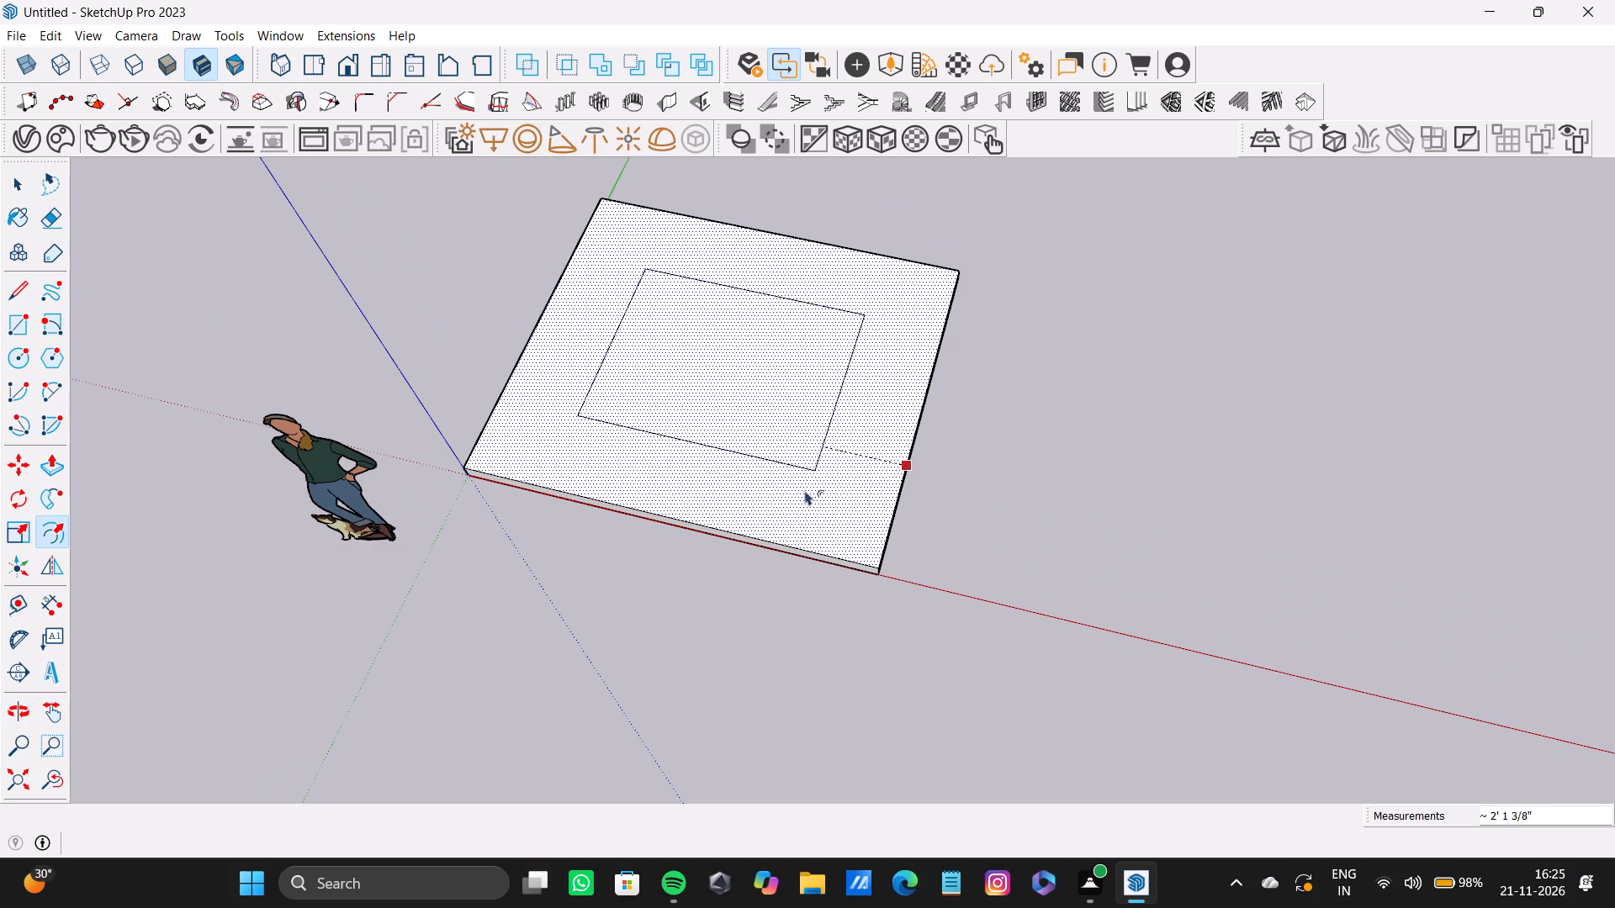
{"action": "left_click_drag", "start_coordinate": [805, 490], "coordinate": [884, 504]}
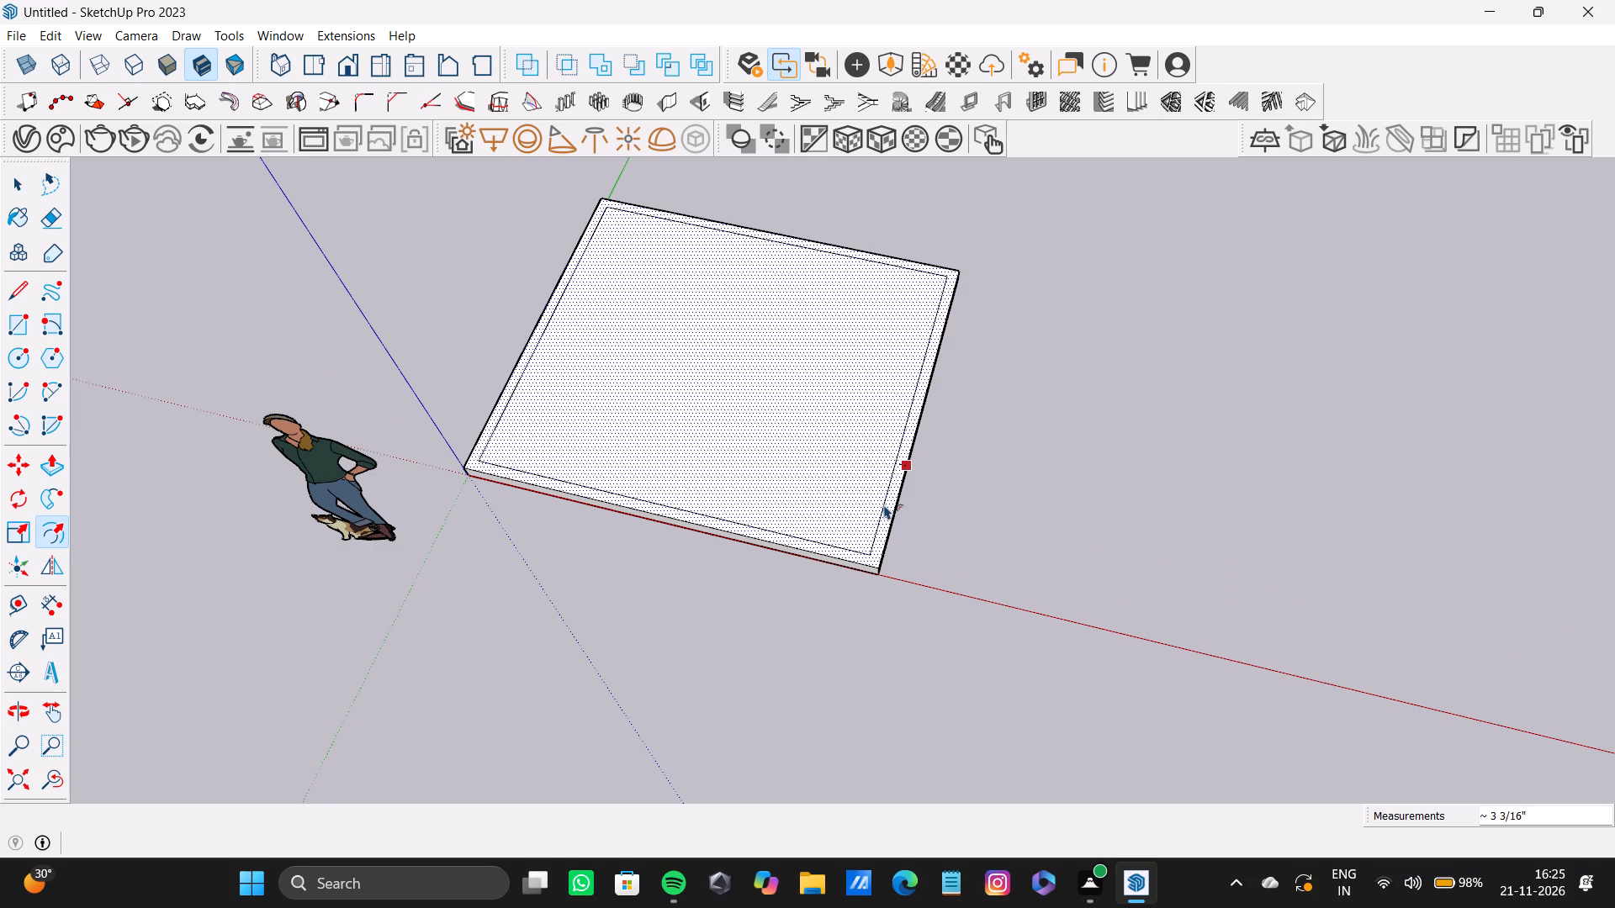
{"action": "left_click_drag", "start_coordinate": [884, 504], "coordinate": [874, 509]}
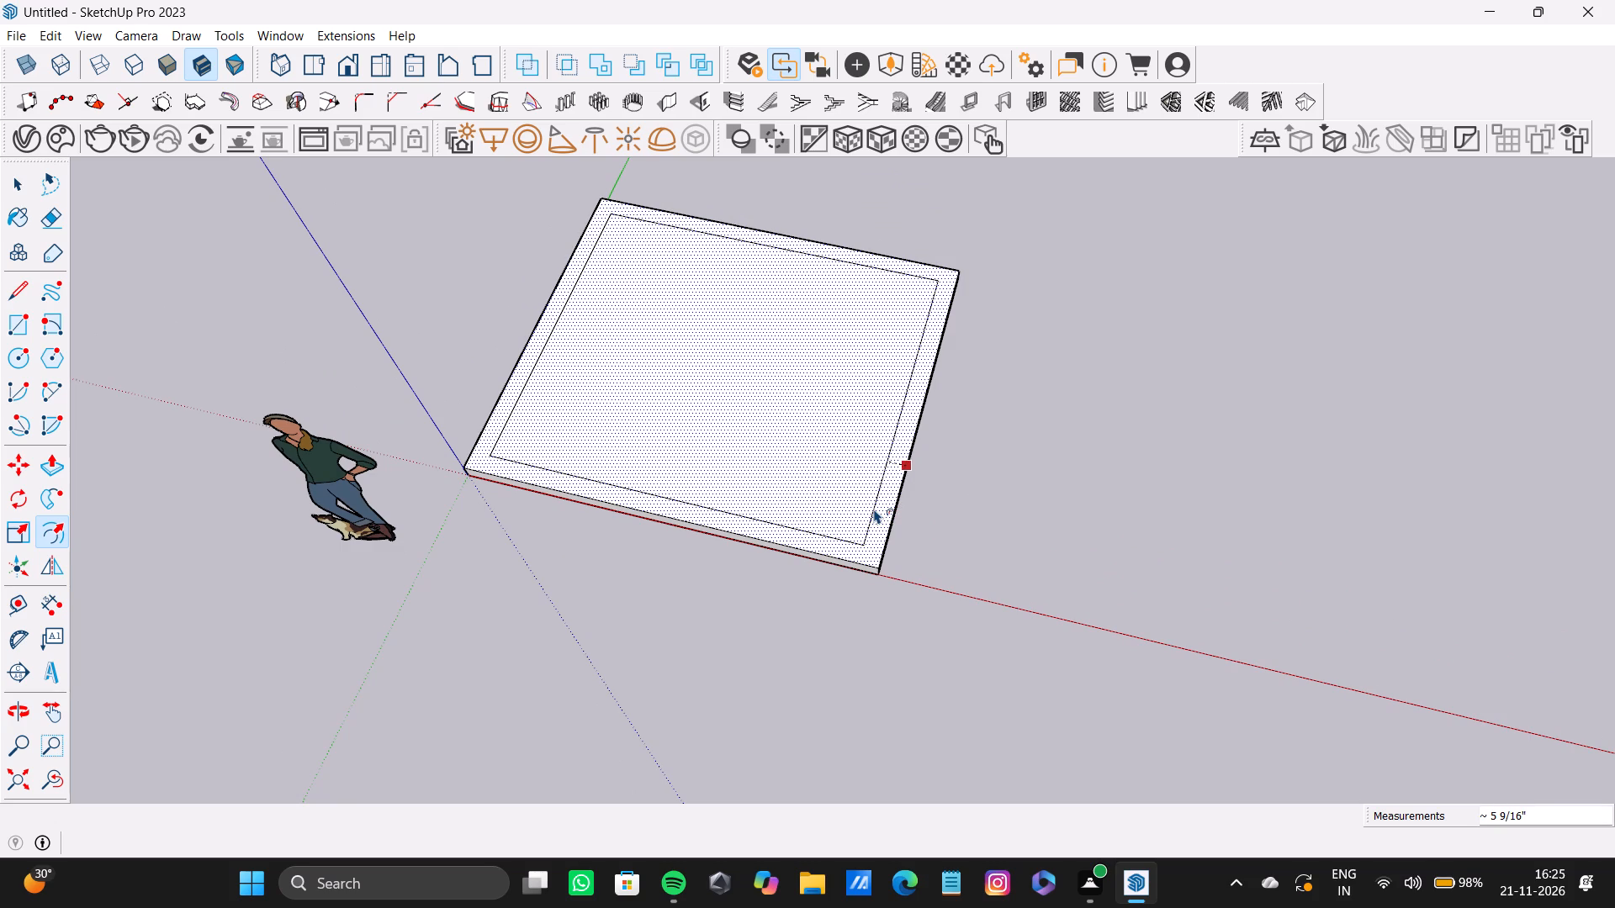
{"action": "left_click_drag", "start_coordinate": [874, 509], "coordinate": [881, 511]}
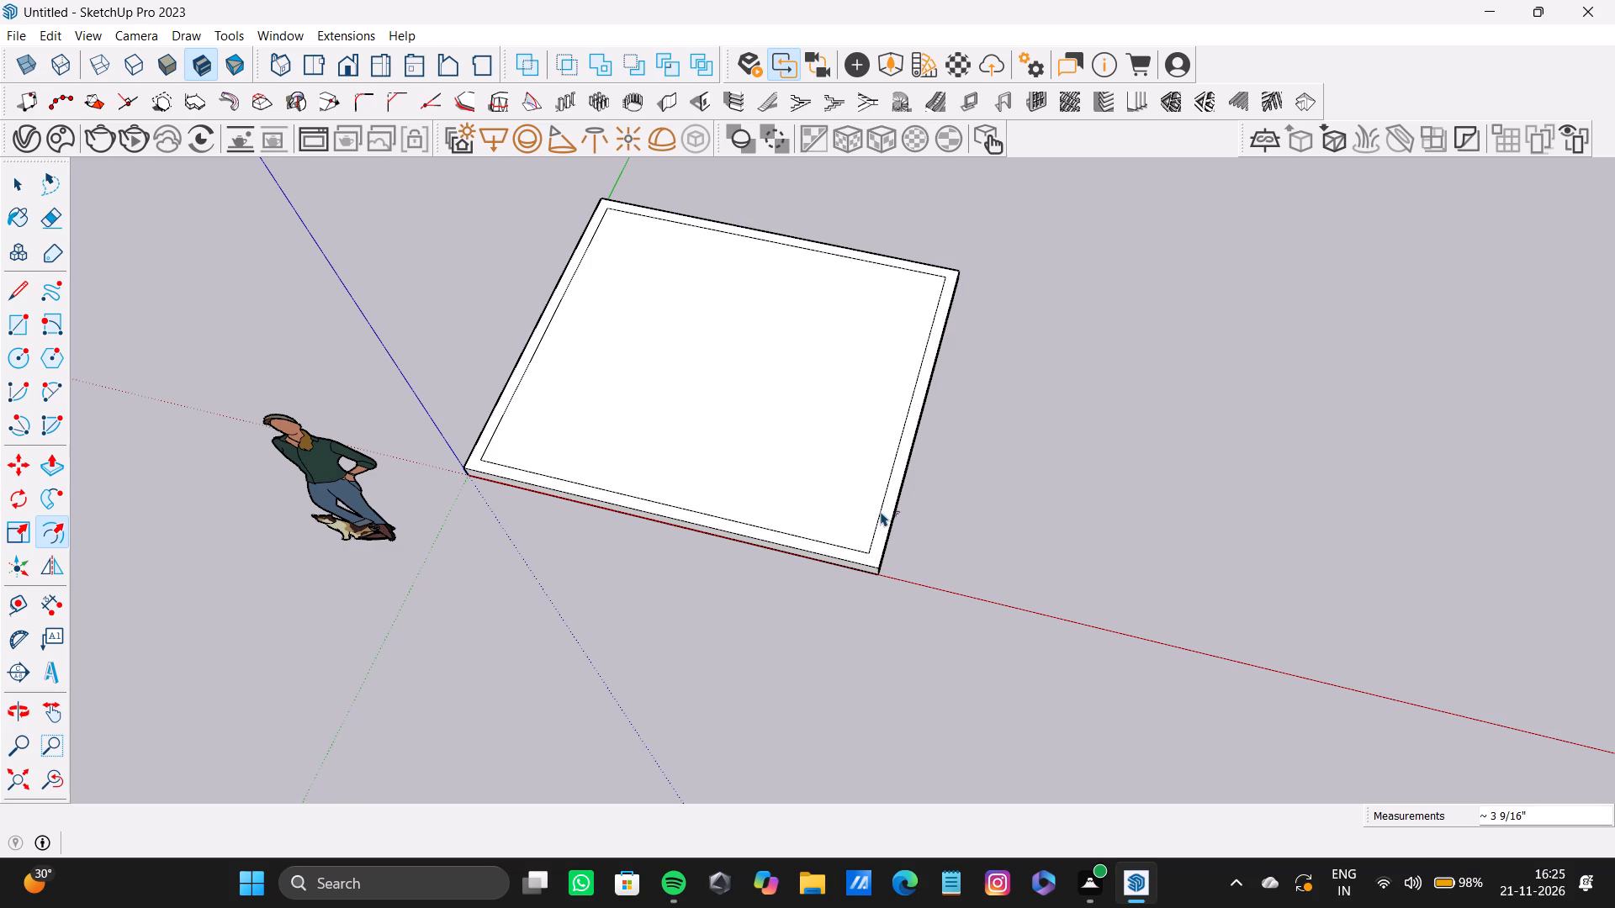
Draw two short lines extending the side borders' inner edges to the slab's front edge, separating the front strip from the side borders.
{"action": "key", "text": "m"}
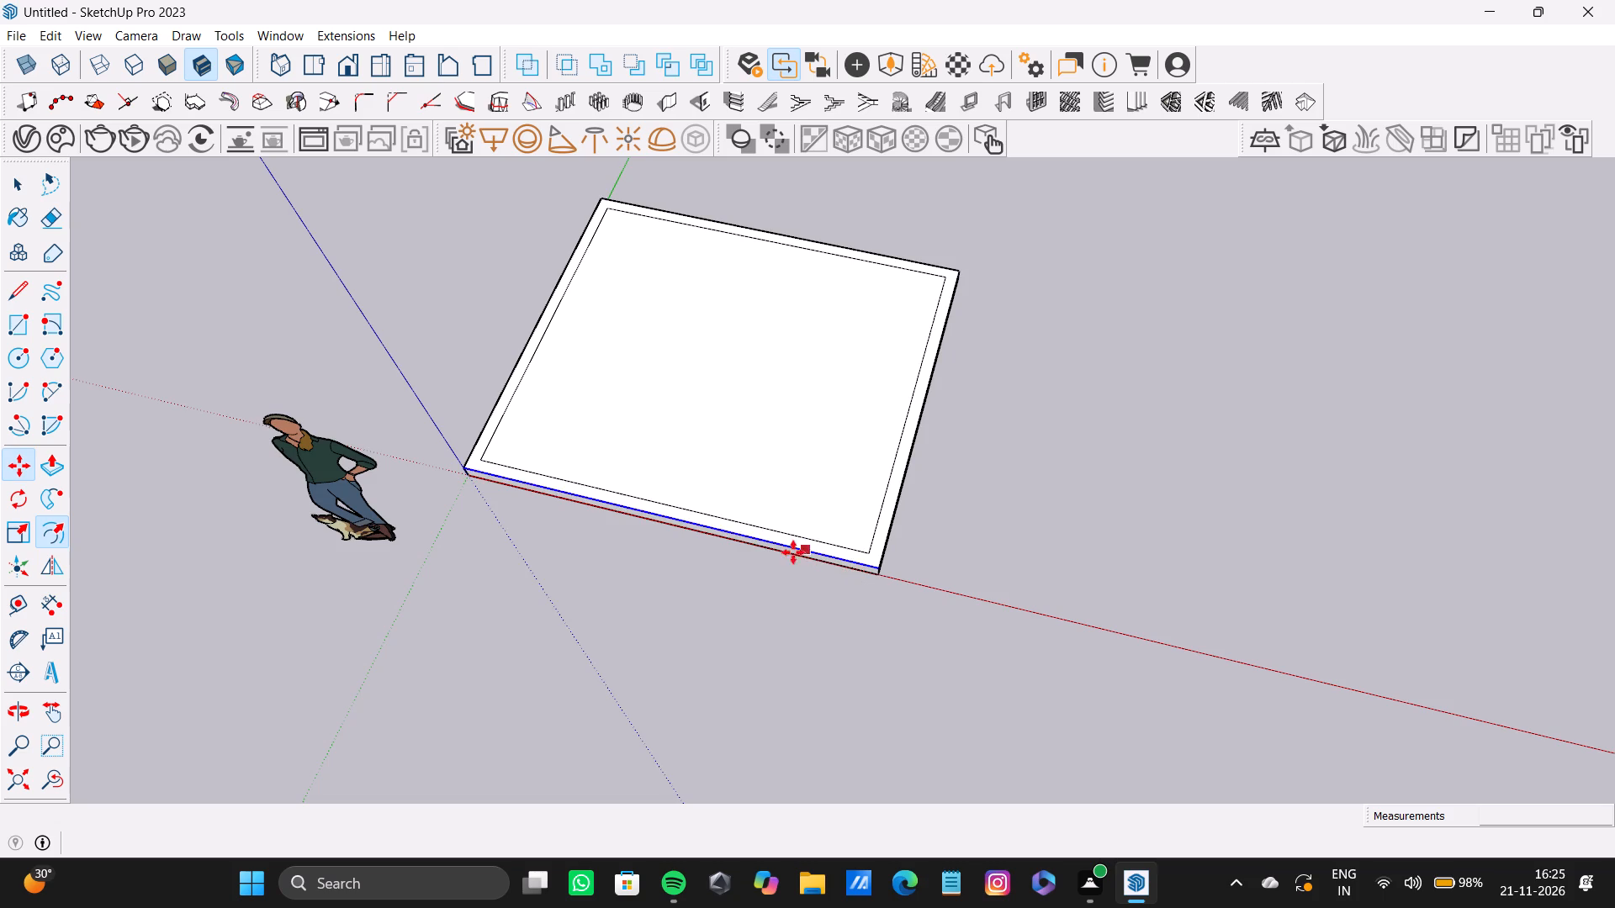
{"action": "scroll", "coordinate": [845, 546], "scroll_direction": "up", "scroll_amount": 4}
{"action": "key", "text": "l"}
{"action": "scroll", "coordinate": [893, 562], "scroll_direction": "up", "scroll_amount": 9}
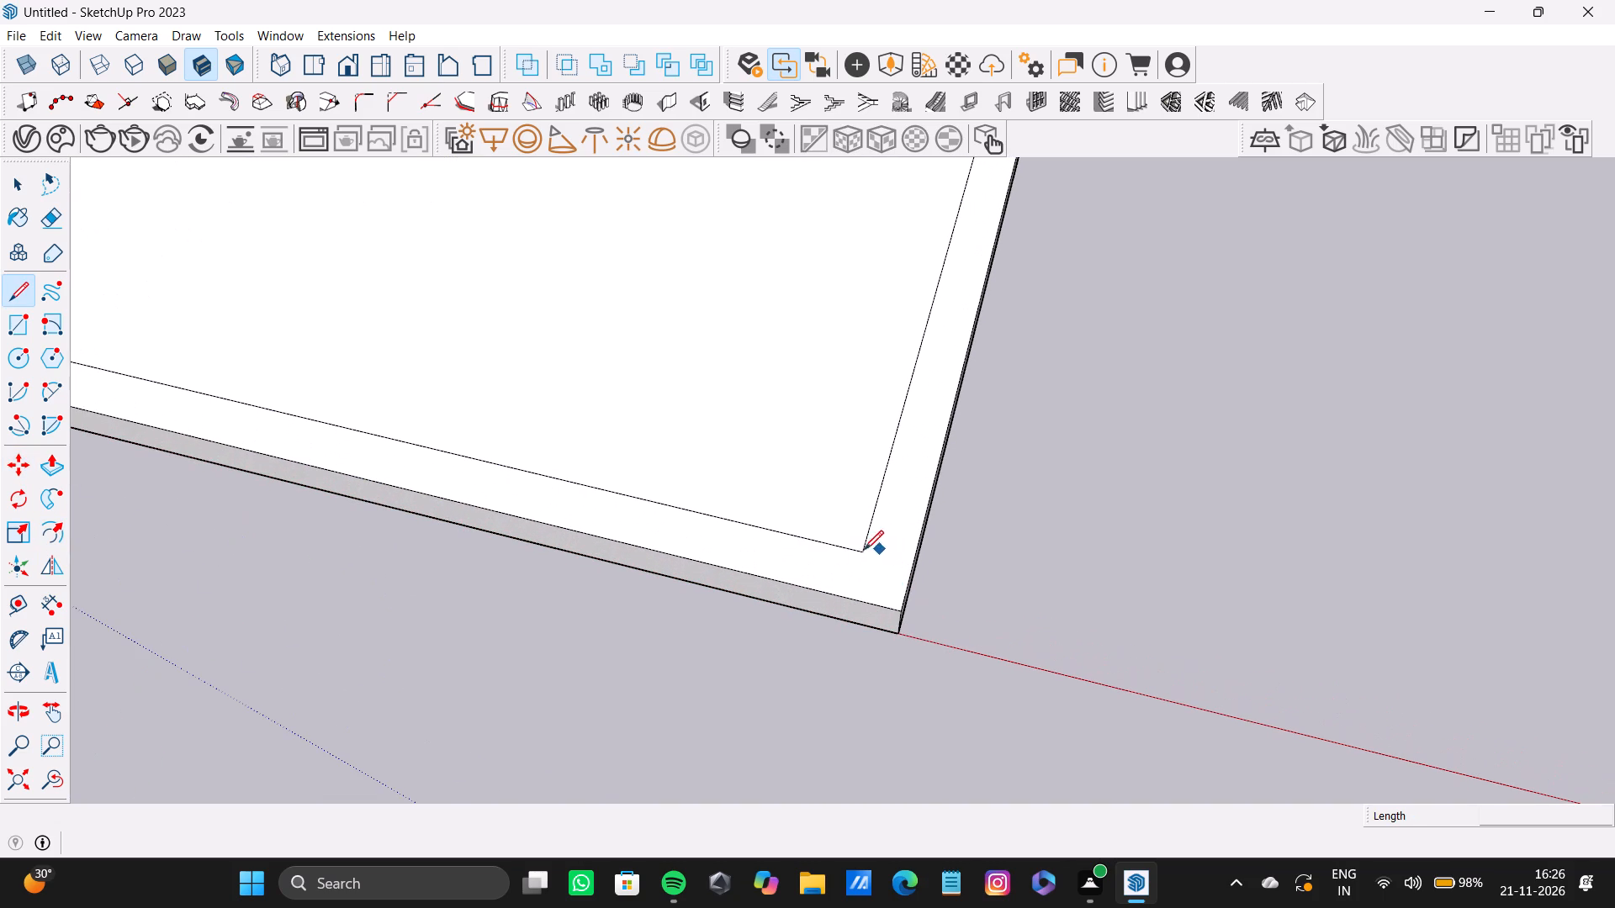
{"action": "left_click", "coordinate": [857, 553]}
{"action": "left_click", "coordinate": [844, 597]}
{"action": "scroll", "coordinate": [829, 586], "scroll_direction": "down", "scroll_amount": 10}
{"action": "middle_click_drag", "start_coordinate": [611, 468], "coordinate": [1101, 536], "text": "shift"}
{"action": "scroll", "coordinate": [598, 456], "scroll_direction": "up", "scroll_amount": 12}
{"action": "left_click", "coordinate": [712, 456]}
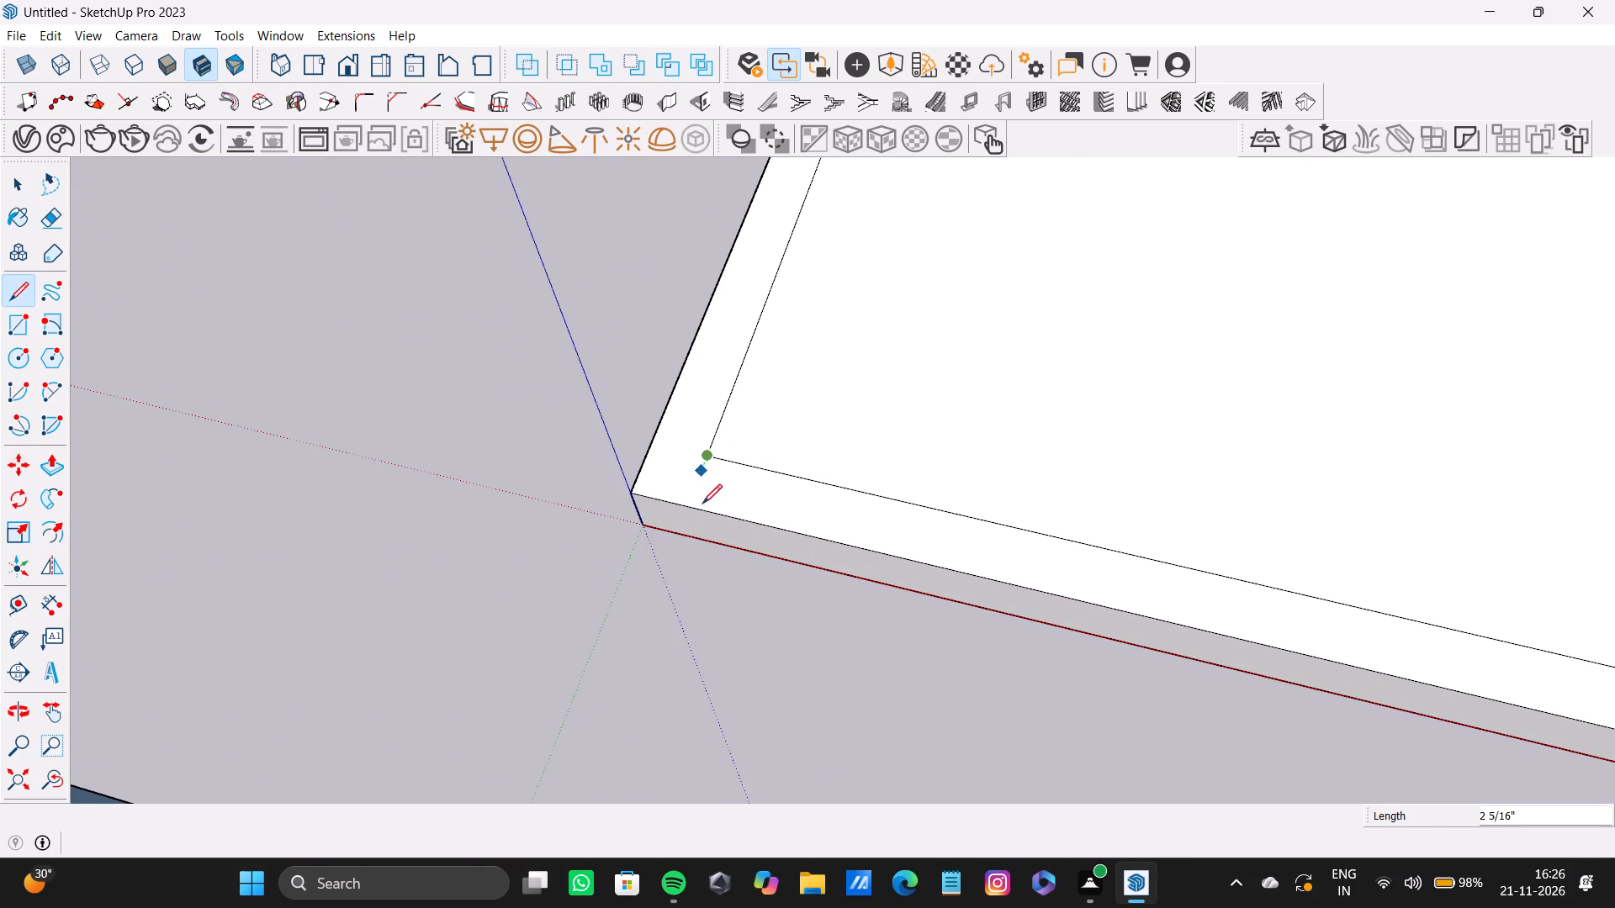
{"action": "left_click", "coordinate": [693, 507]}
Push/Pull the U-shaped border up about 6' to raise walls on the back and two sides, leaving the front open.
{"action": "scroll", "coordinate": [907, 445], "scroll_direction": "down", "scroll_amount": 8}
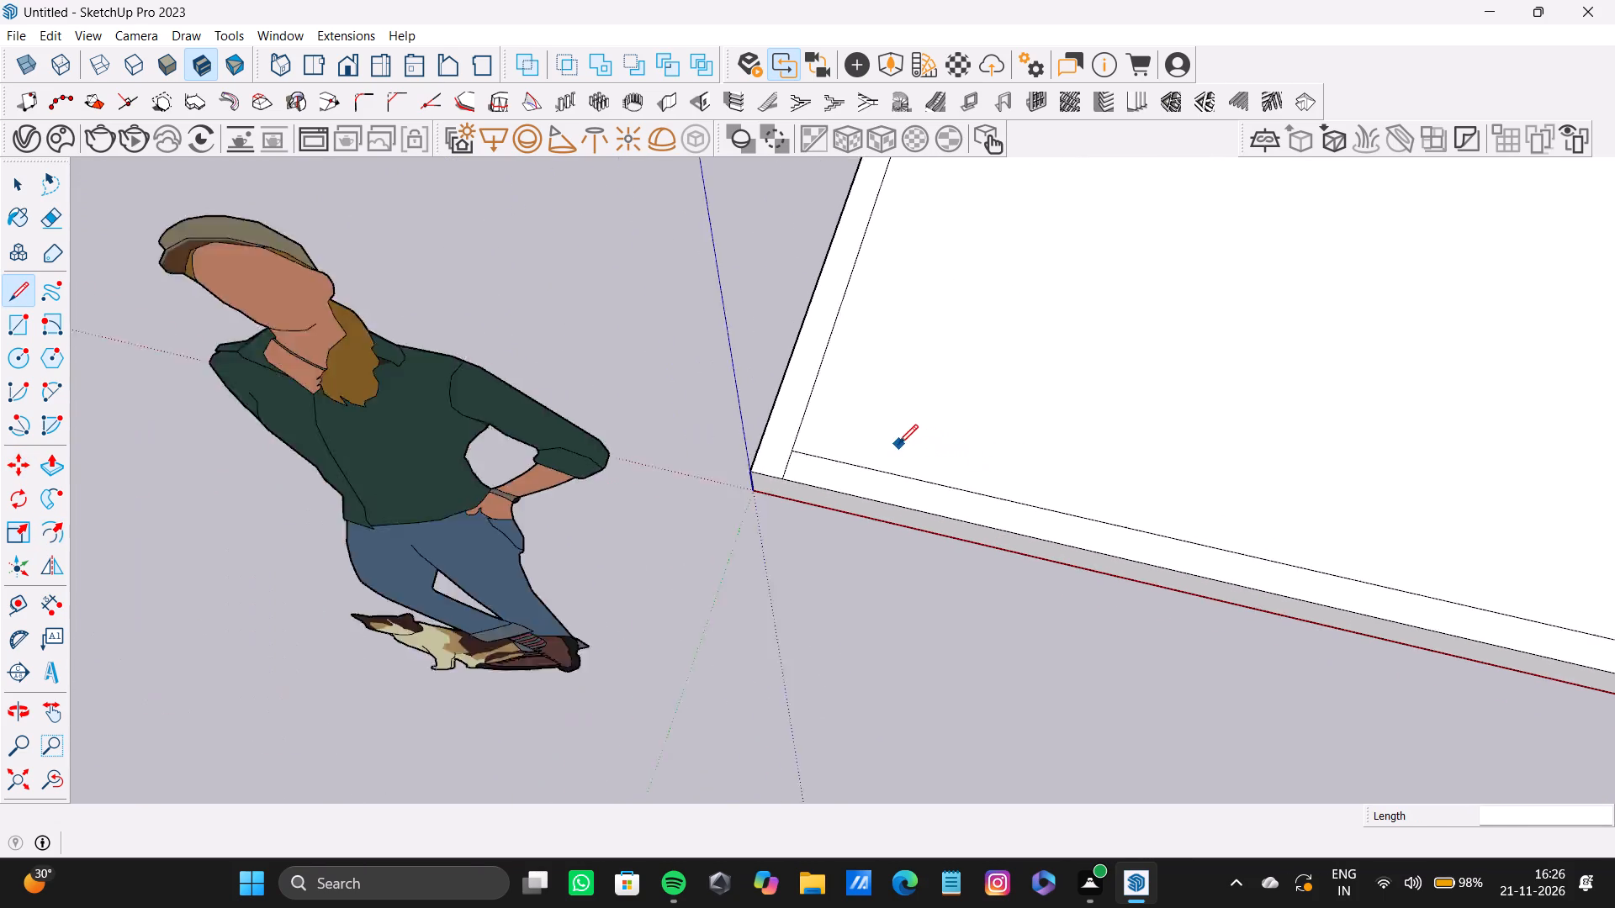
{"action": "scroll", "coordinate": [898, 444], "scroll_direction": "down", "scroll_amount": 6}
{"action": "middle_click_drag", "start_coordinate": [898, 442], "coordinate": [661, 511], "text": "shift"}
{"action": "key", "text": "space"}
{"action": "left_click", "coordinate": [1180, 501]}
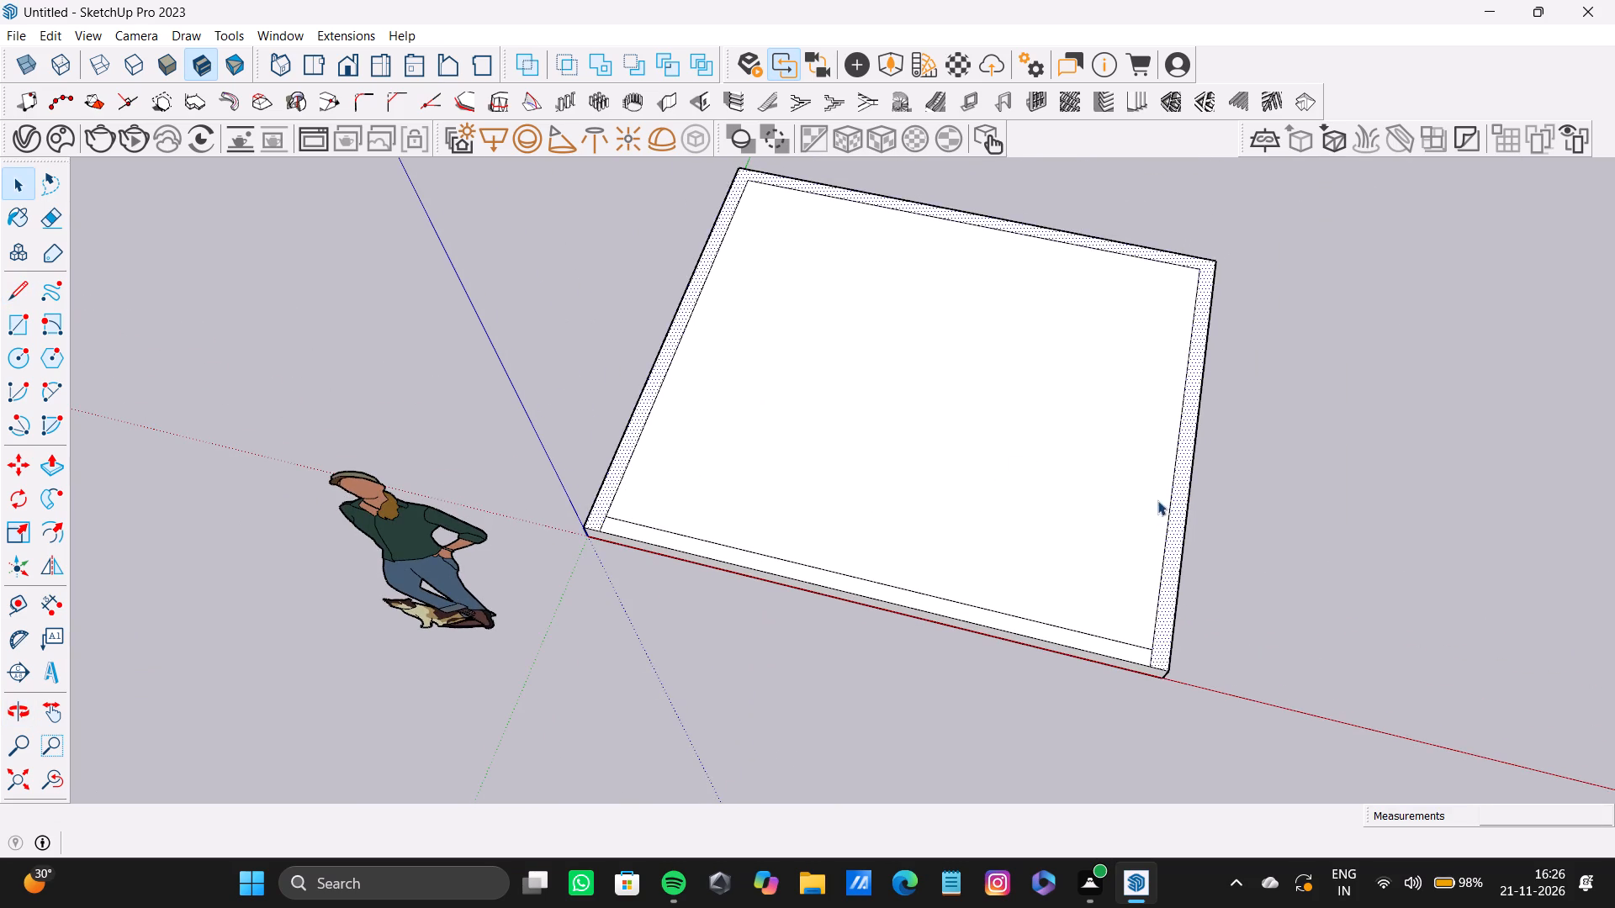
{"action": "scroll", "coordinate": [1157, 499], "scroll_direction": "down", "scroll_amount": 4}
{"action": "middle_click_drag", "start_coordinate": [1152, 499], "coordinate": [1029, 403], "text": "shift"}
{"action": "scroll", "coordinate": [1116, 518], "scroll_direction": "up", "scroll_amount": 3}
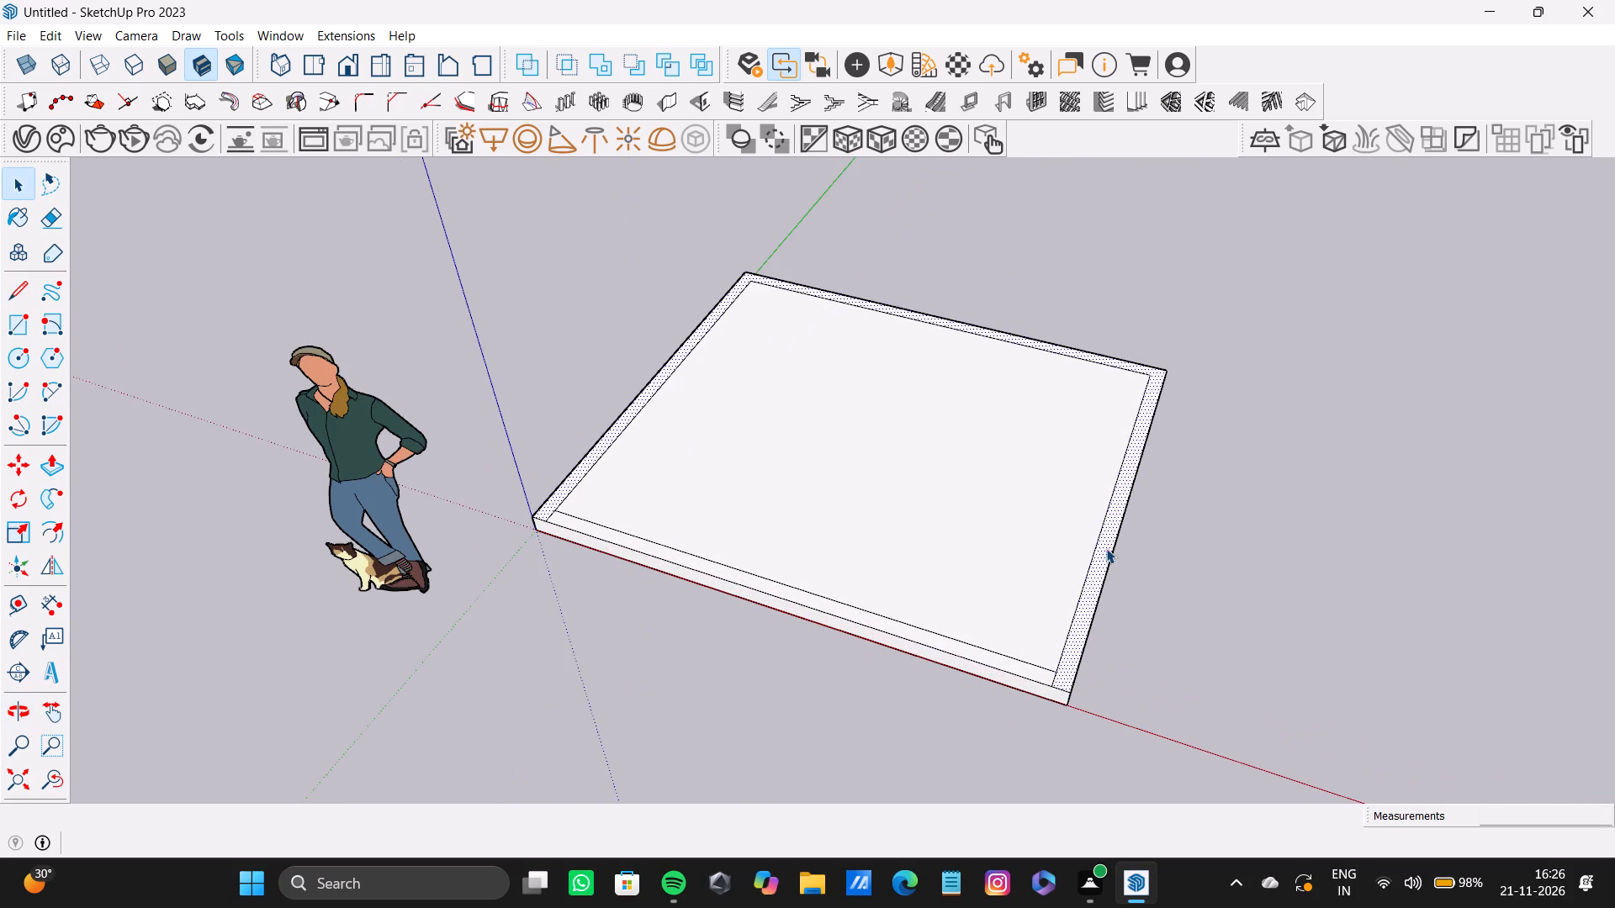
{"action": "key", "text": "p"}
{"action": "left_click_drag", "start_coordinate": [1109, 552], "coordinate": [993, 248]}
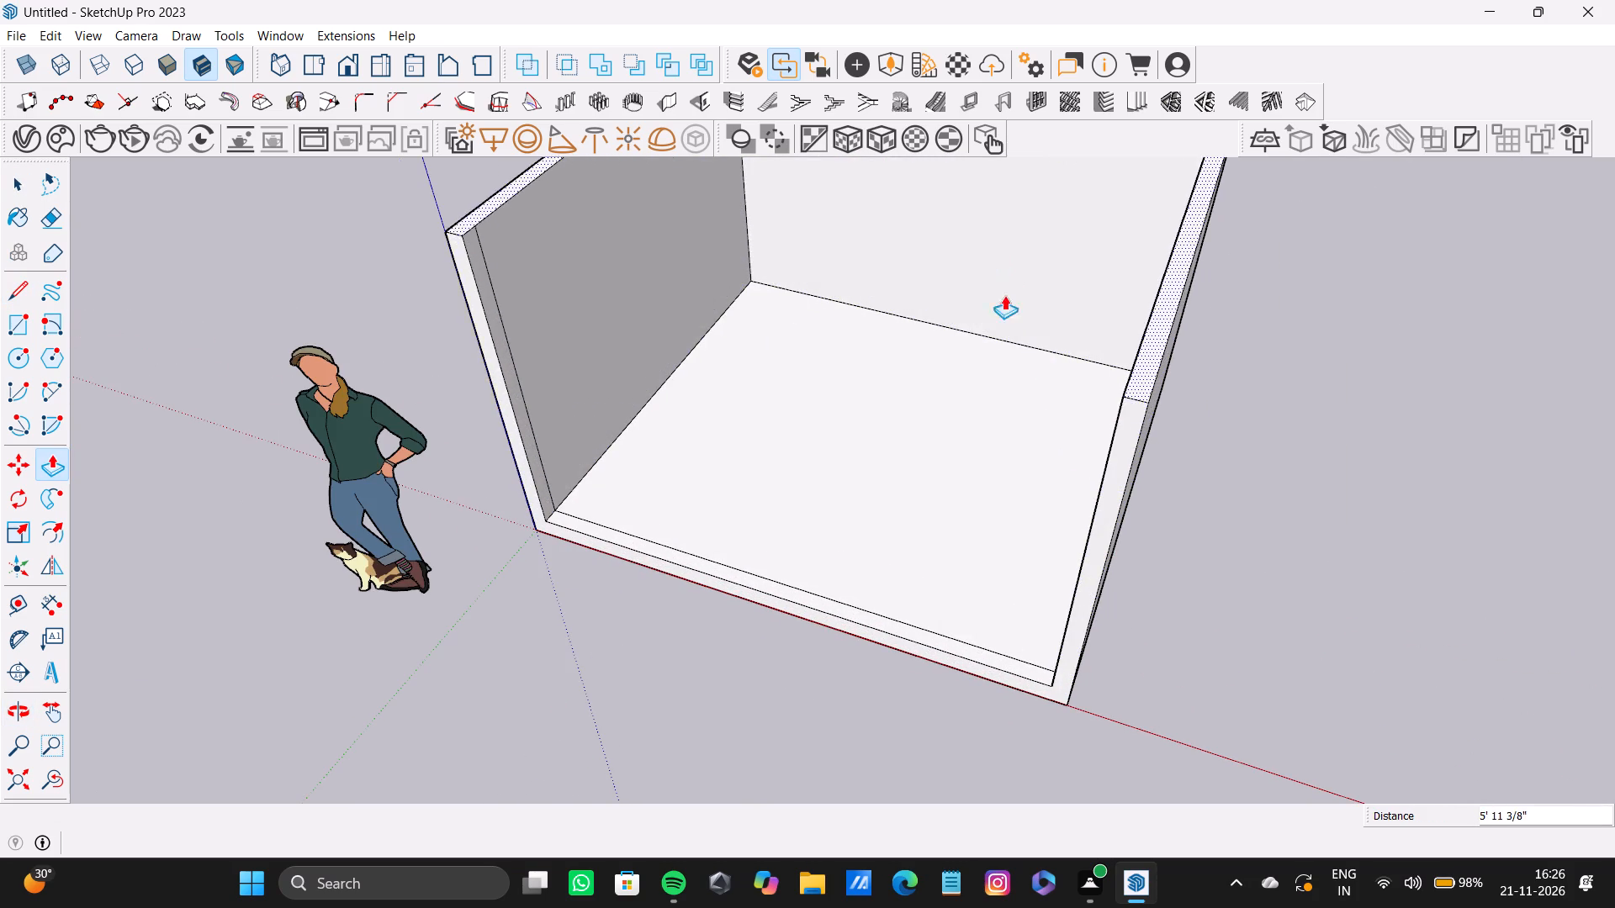
Push/Pull the top face of the U-shaped walls up by about another 2' 10 3/4".
{"action": "scroll", "coordinate": [1051, 329], "scroll_direction": "down", "scroll_amount": 5}
{"action": "middle_click_drag", "start_coordinate": [1053, 335], "coordinate": [1114, 299], "text": "shift"}
{"action": "left_click_drag", "start_coordinate": [1135, 404], "coordinate": [1112, 274]}
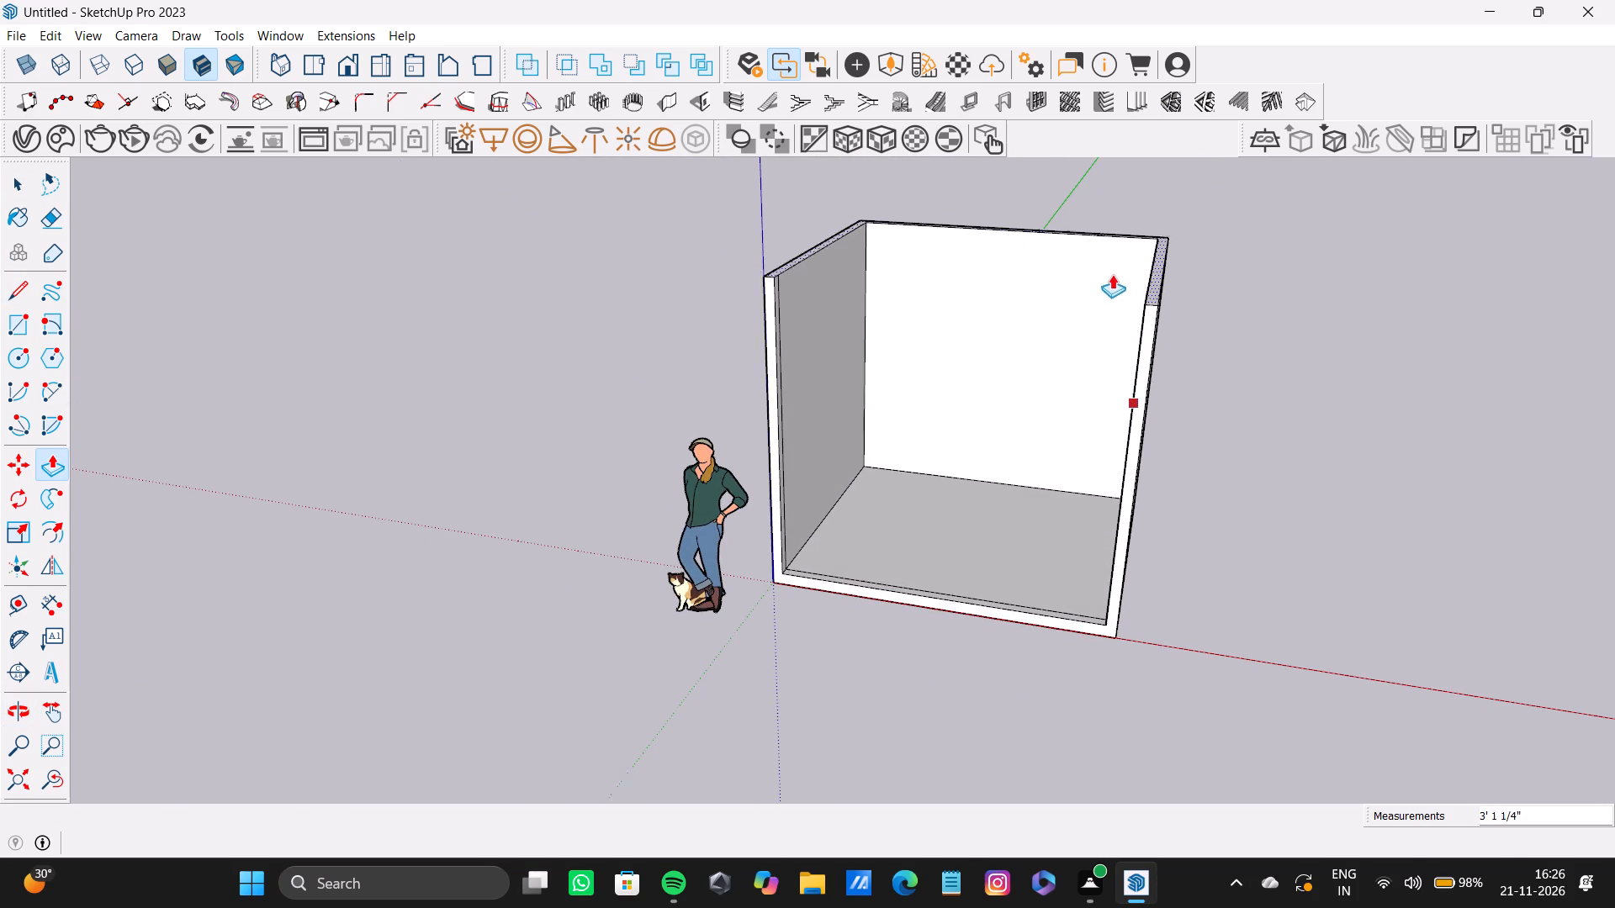
{"action": "left_click_drag", "start_coordinate": [1112, 274], "coordinate": [1120, 295]}
{"action": "scroll", "coordinate": [791, 562], "scroll_direction": "up", "scroll_amount": 1}
{"action": "middle_click_drag", "start_coordinate": [792, 562], "coordinate": [1049, 435]}
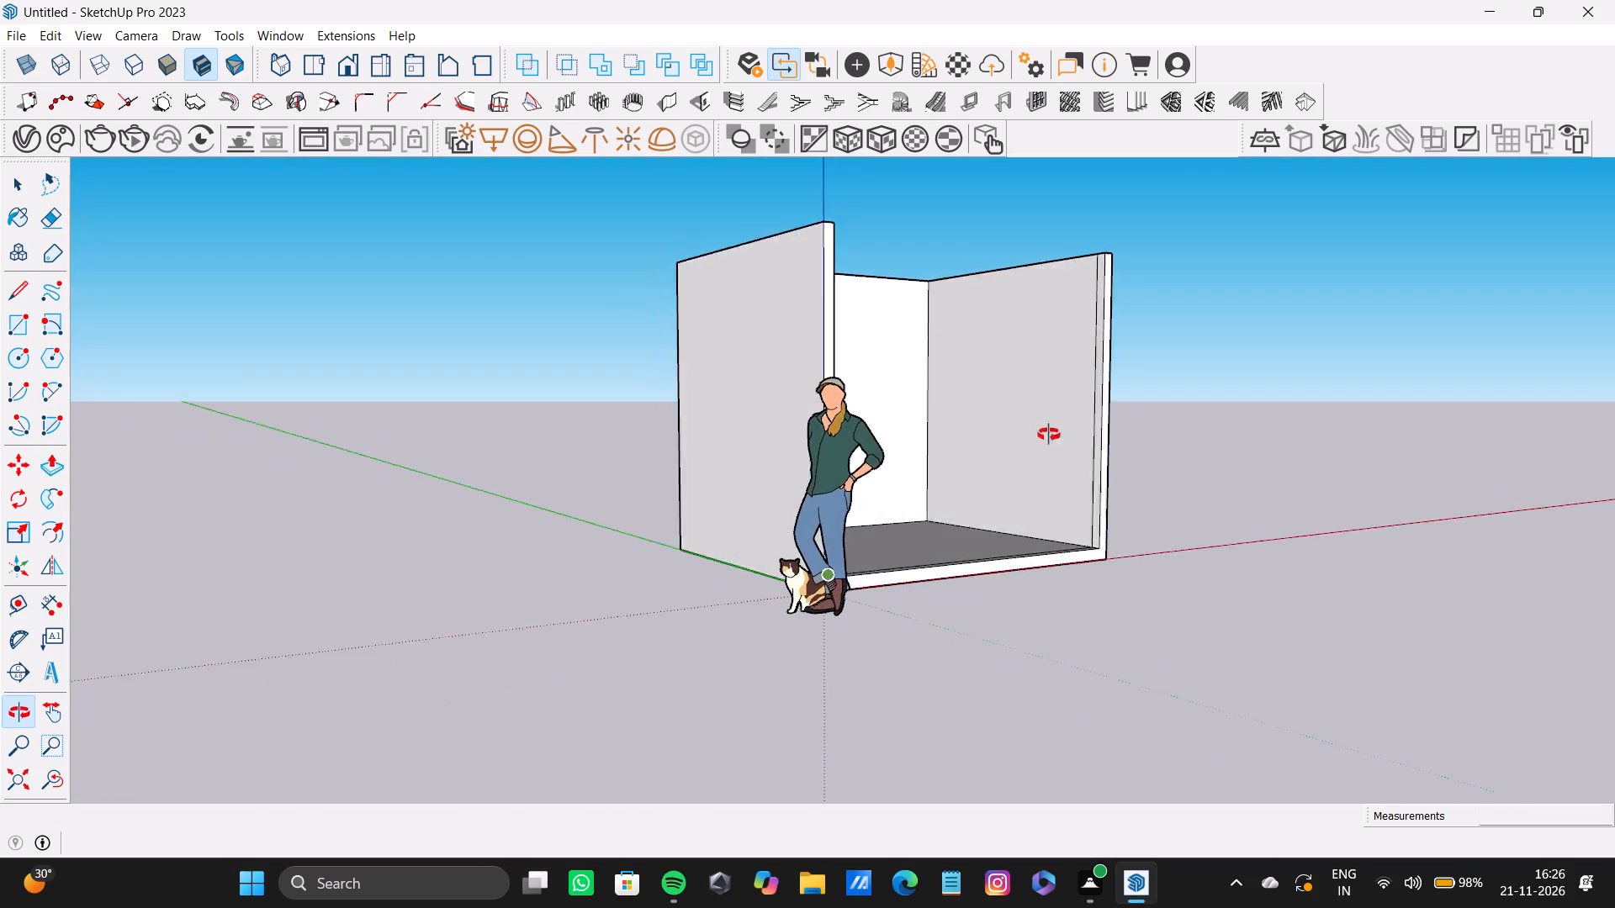
{"action": "middle_click_drag", "start_coordinate": [1049, 435], "coordinate": [977, 463]}
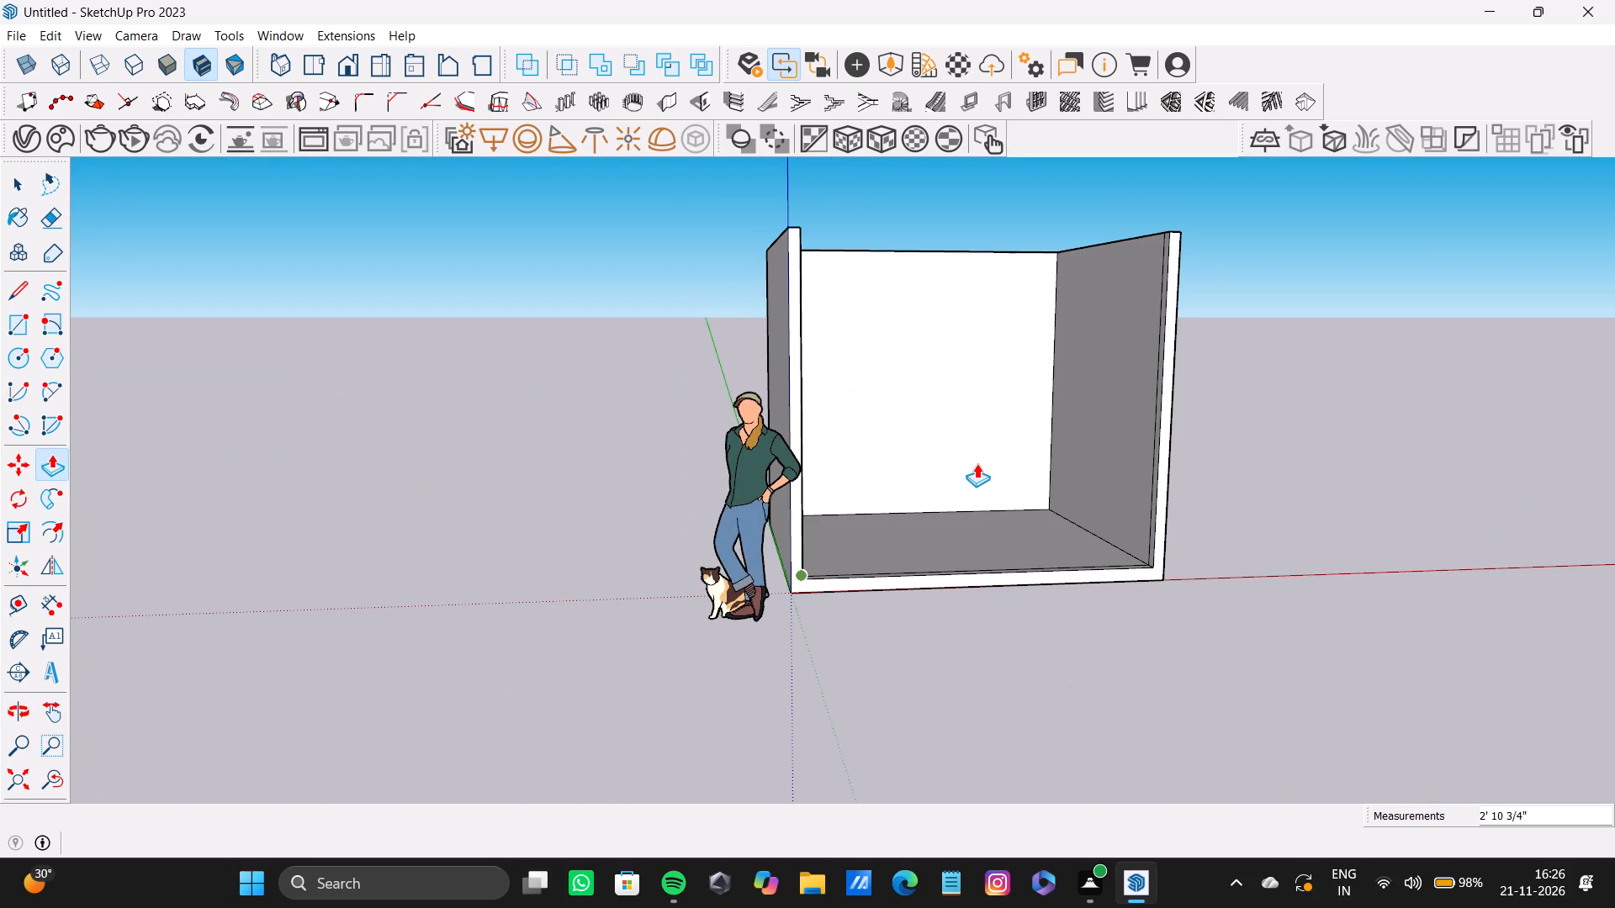
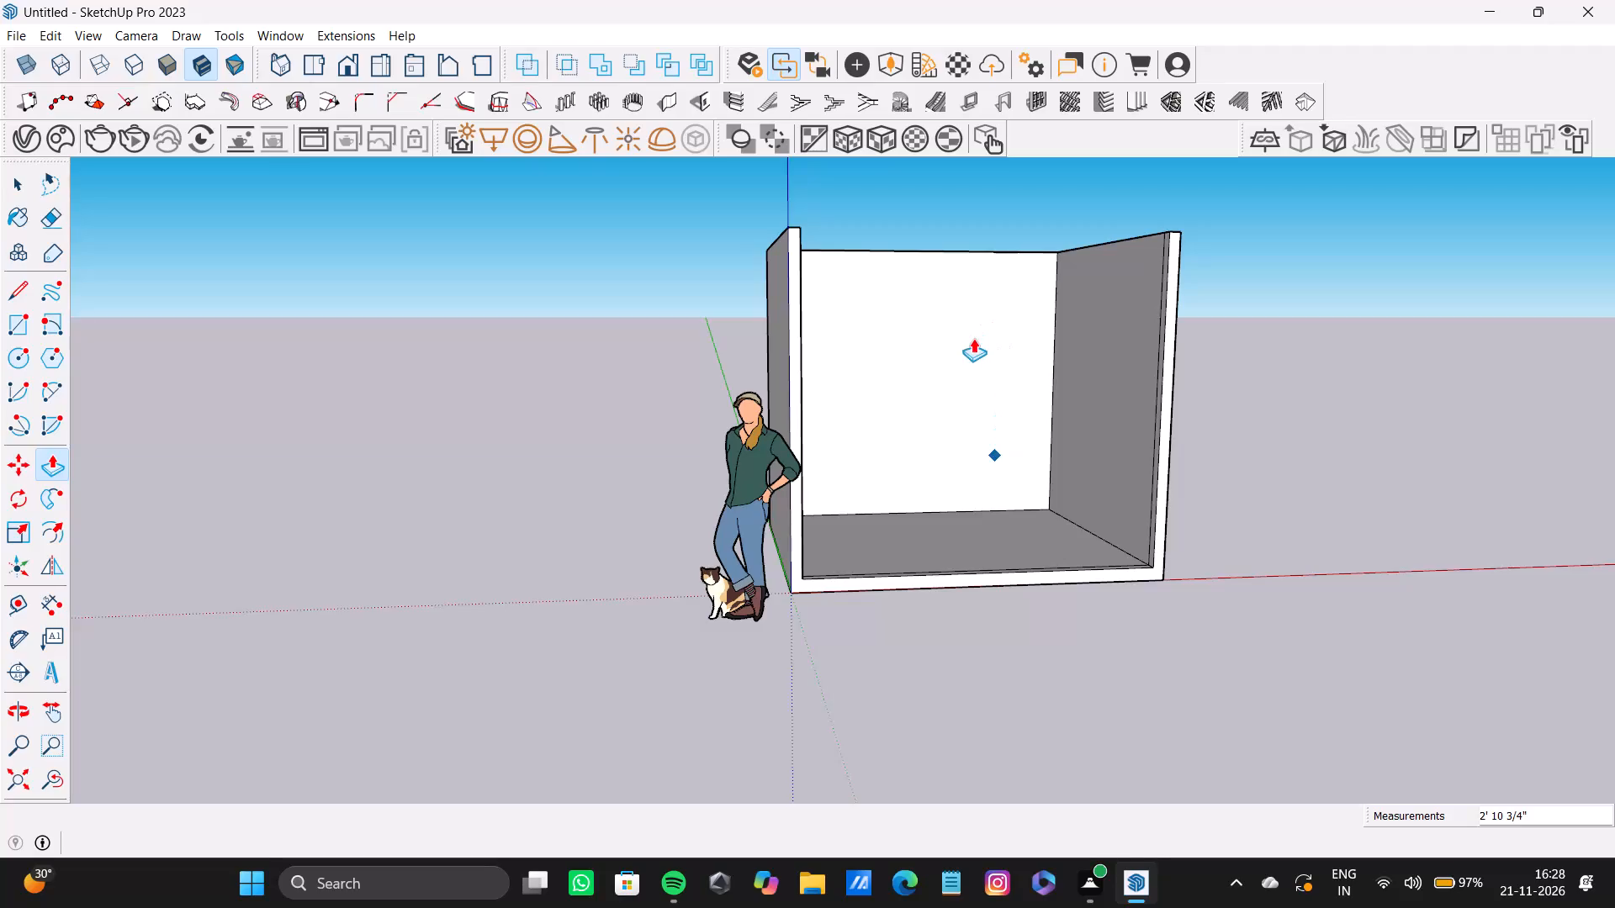
Examine the open-front room from several angles and distances, checking the raised walls, the inner floor and the front strip.
{"action": "middle_click_drag", "start_coordinate": [973, 338], "coordinate": [963, 459]}
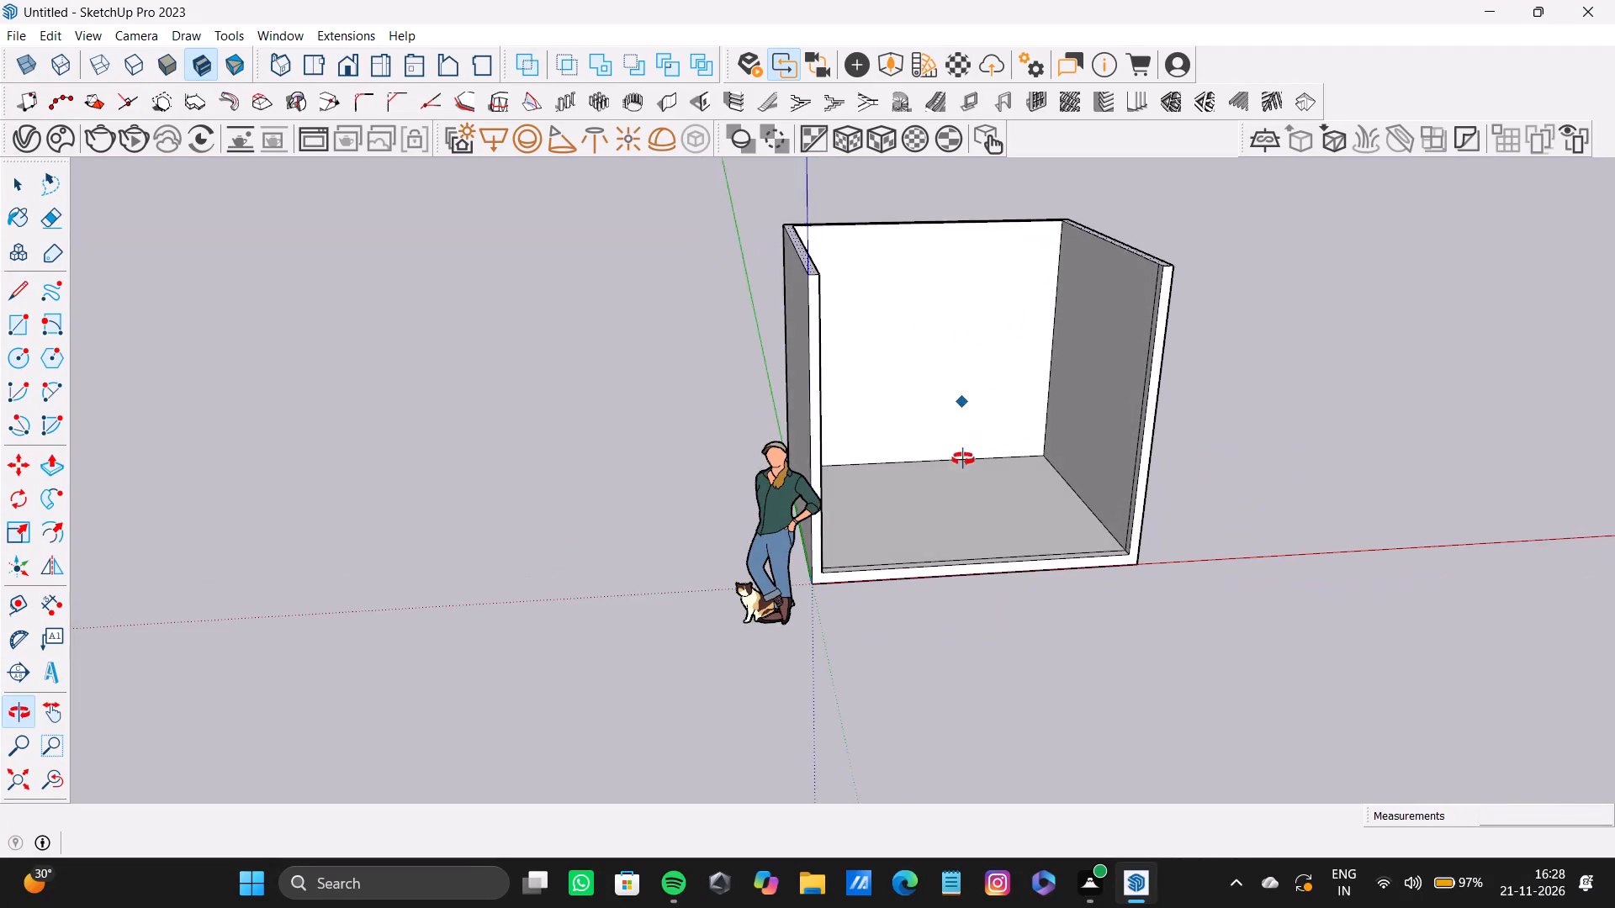
{"action": "middle_click_drag", "start_coordinate": [963, 459], "coordinate": [961, 462]}
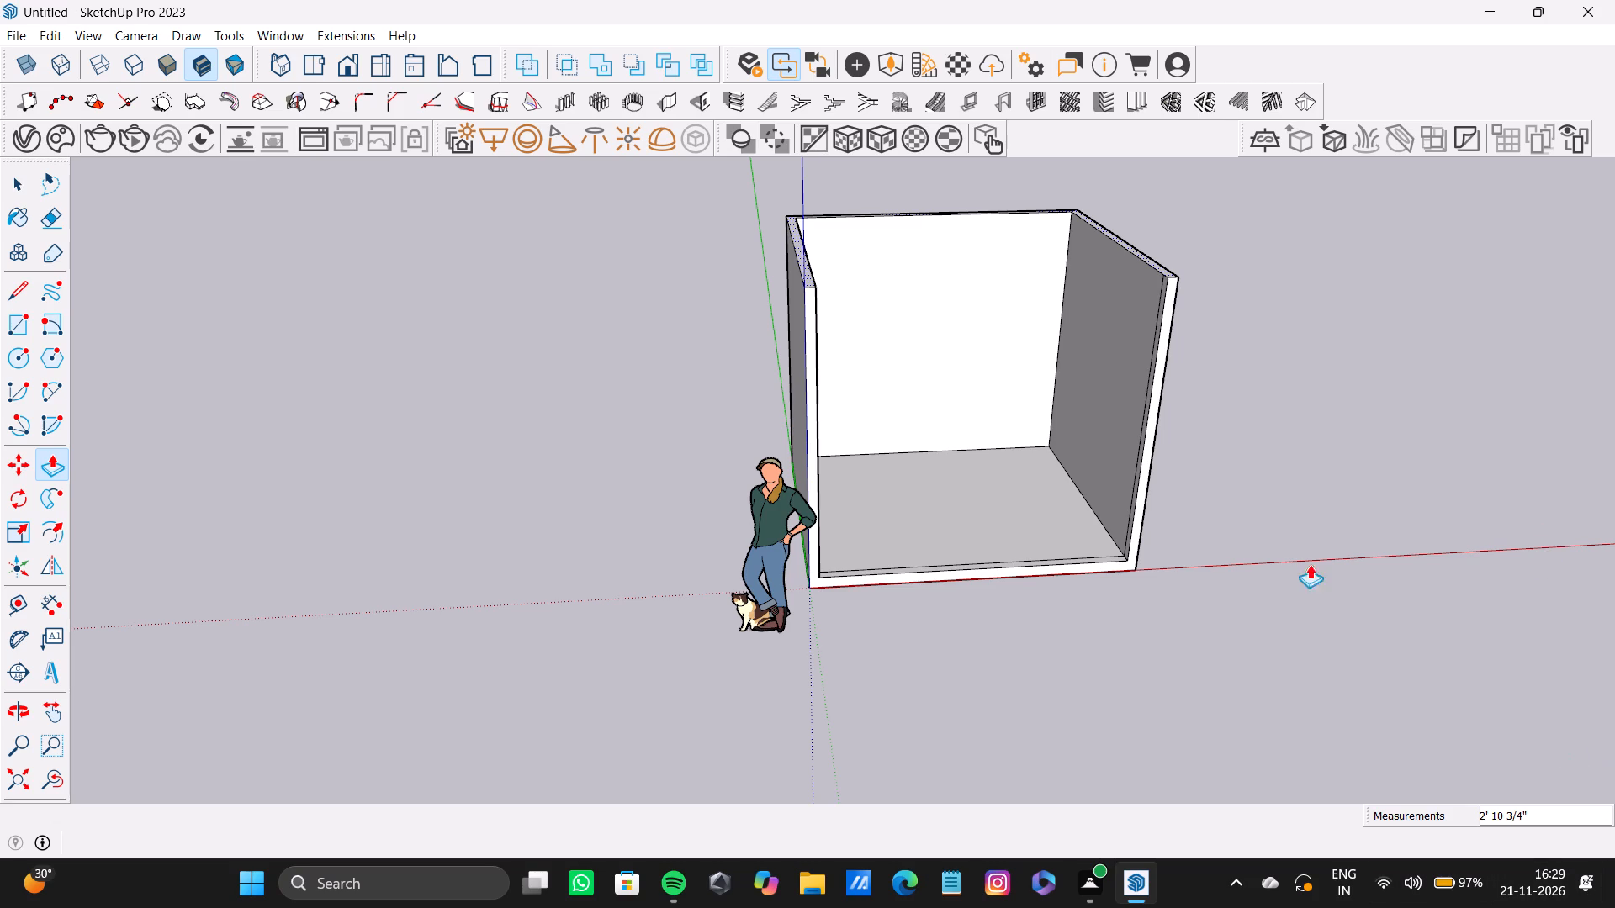
{"action": "scroll", "coordinate": [1101, 430], "scroll_direction": "down", "scroll_amount": 3}
{"action": "middle_click_drag", "start_coordinate": [1101, 430], "coordinate": [993, 439]}
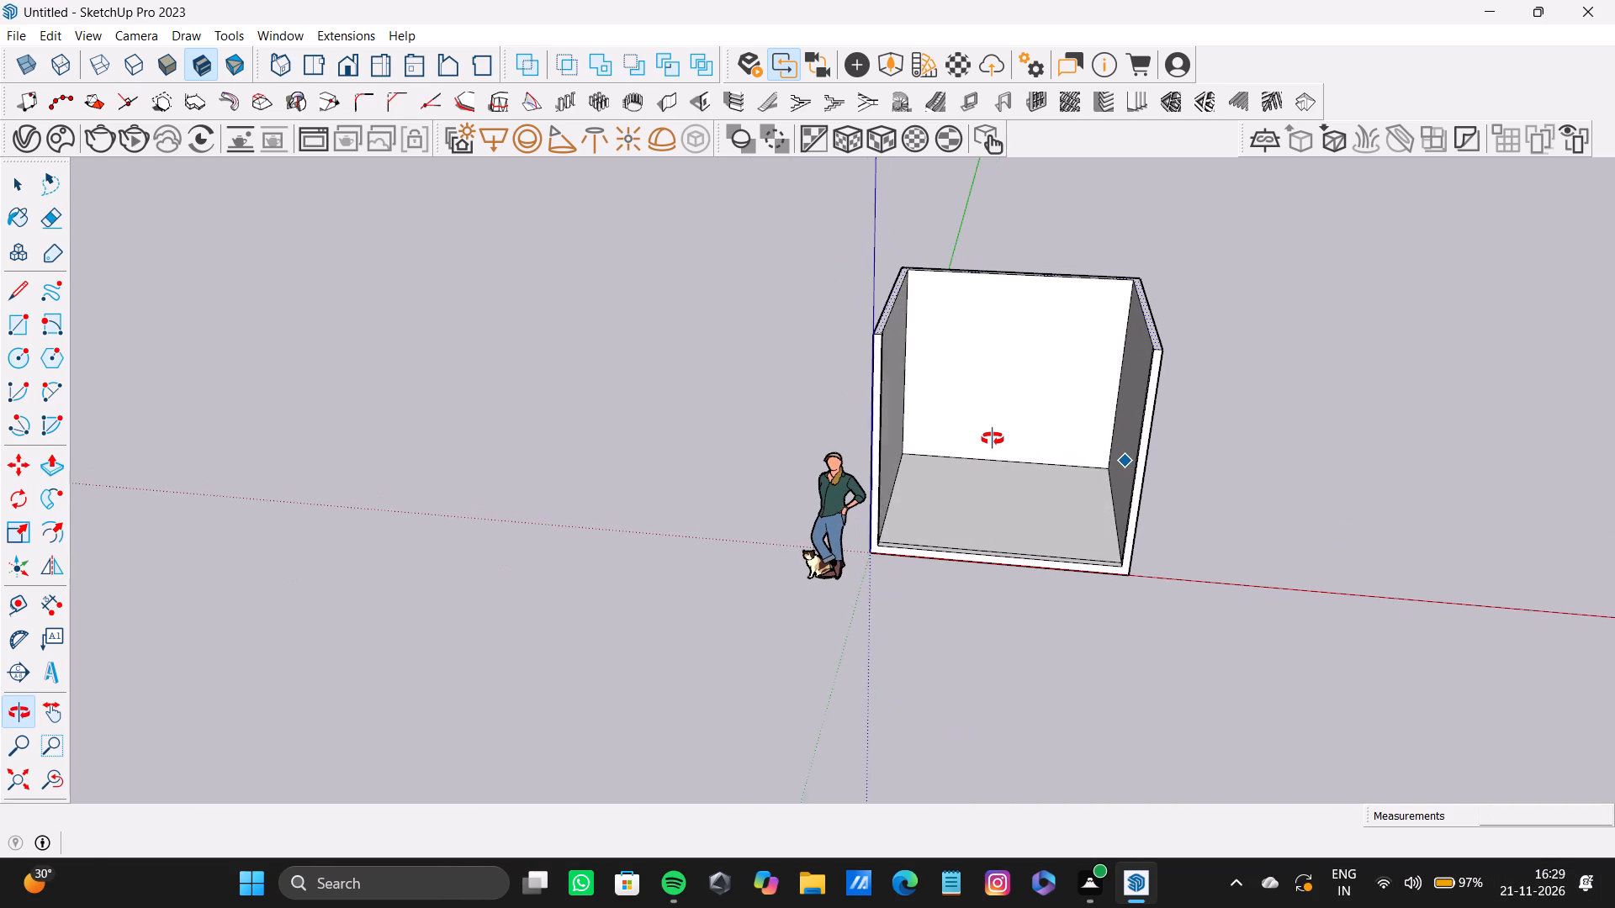
{"action": "middle_click_drag", "start_coordinate": [993, 439], "coordinate": [993, 439]}
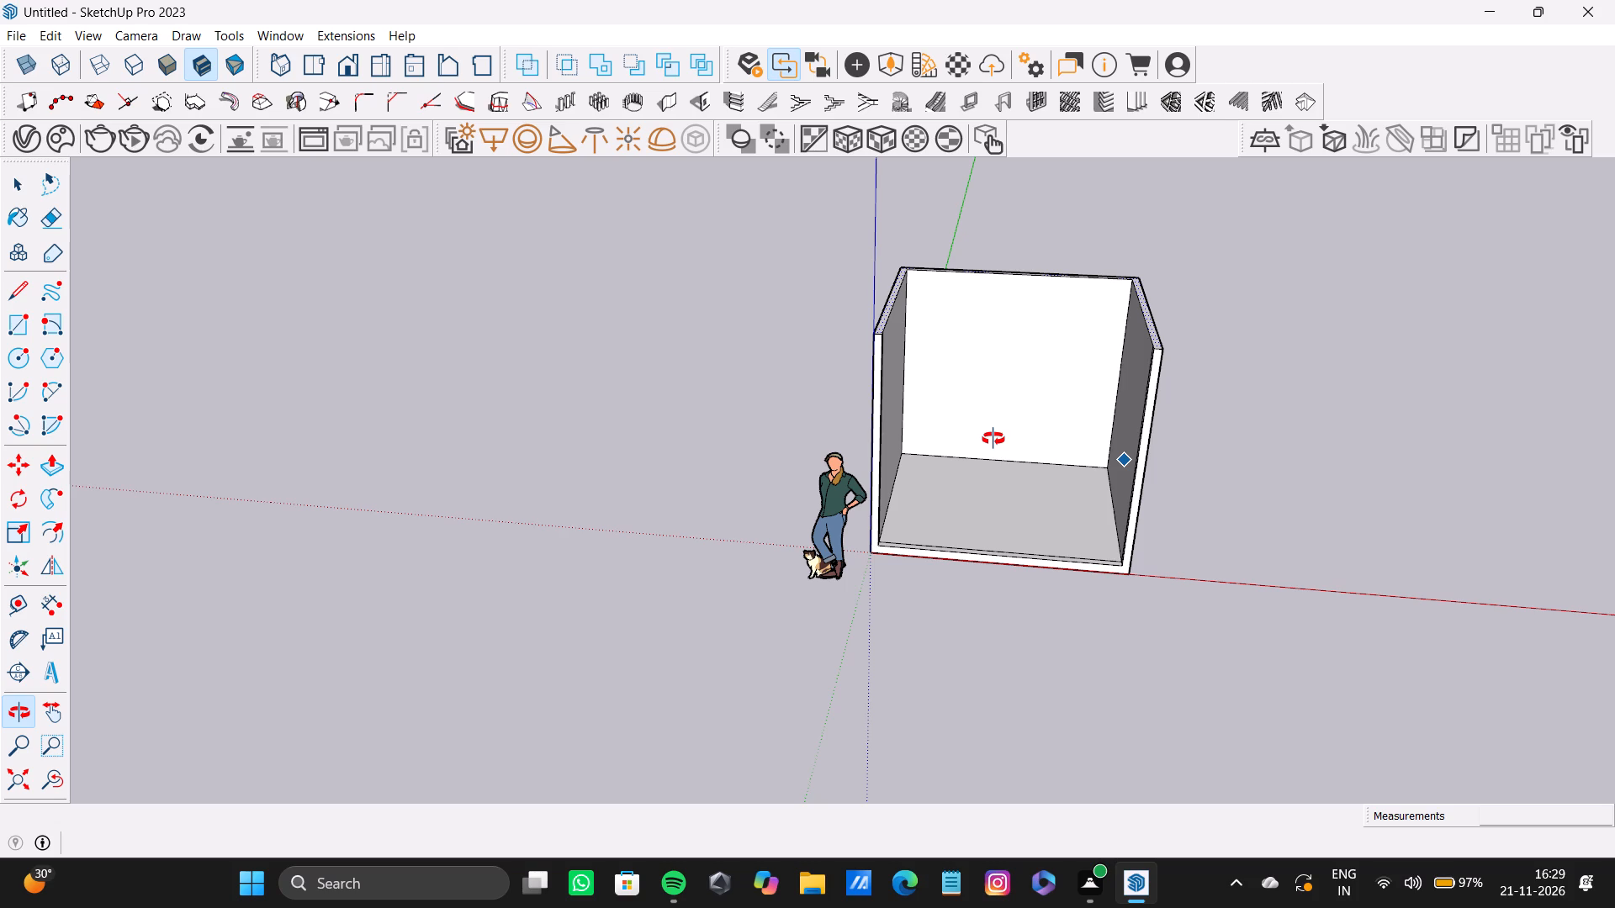
{"action": "middle_click_drag", "start_coordinate": [993, 439], "coordinate": [988, 537]}
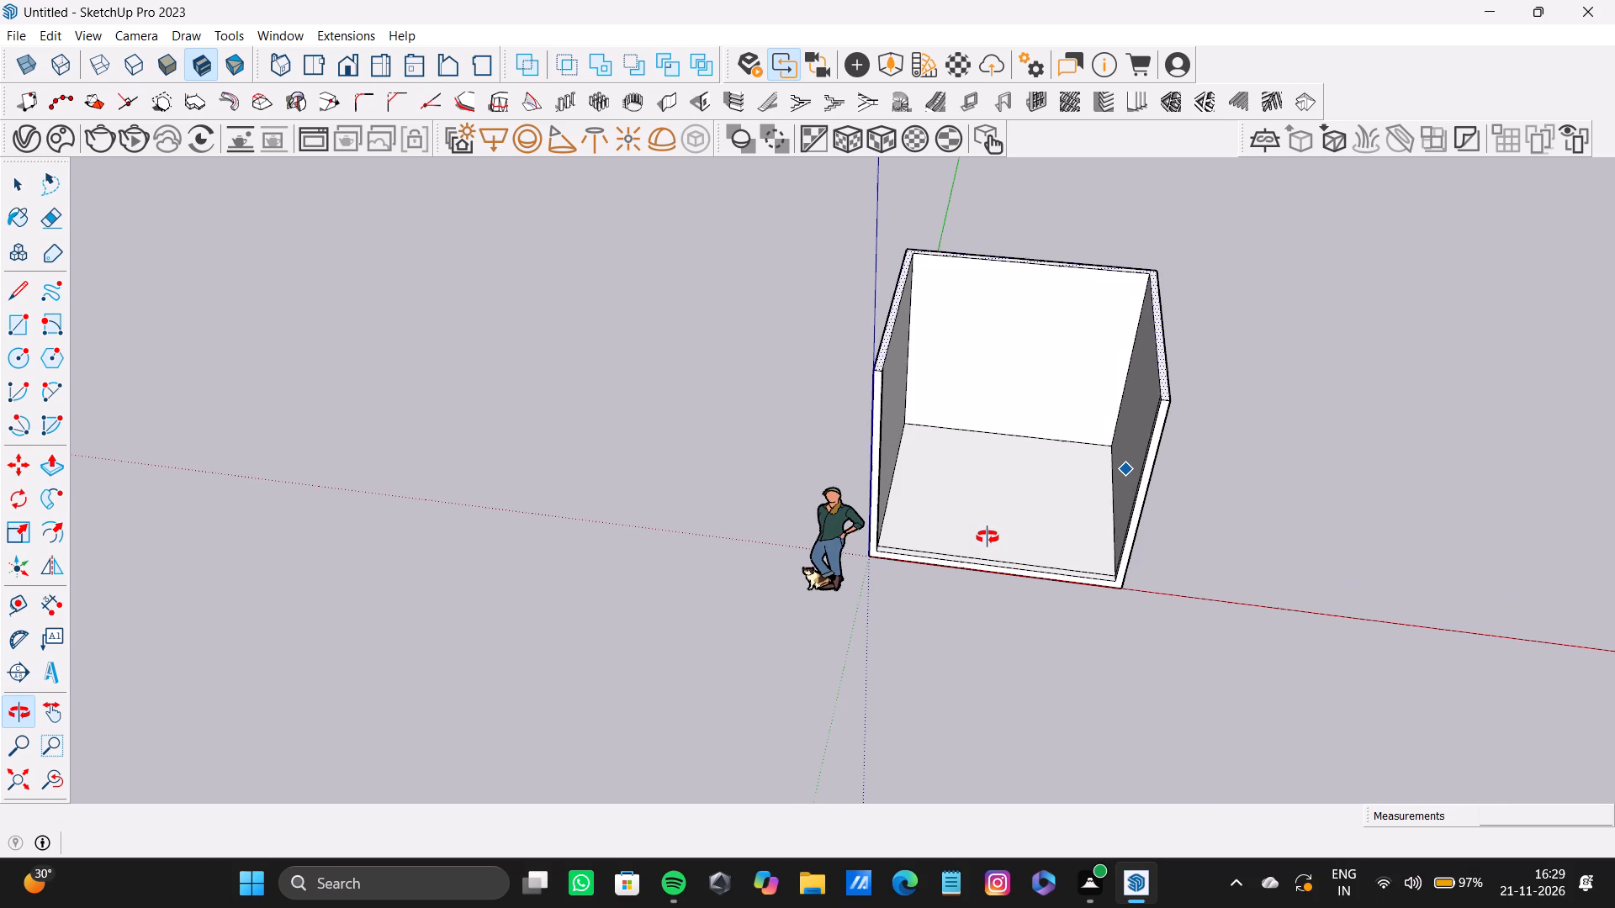
{"action": "middle_click_drag", "start_coordinate": [988, 537], "coordinate": [989, 533]}
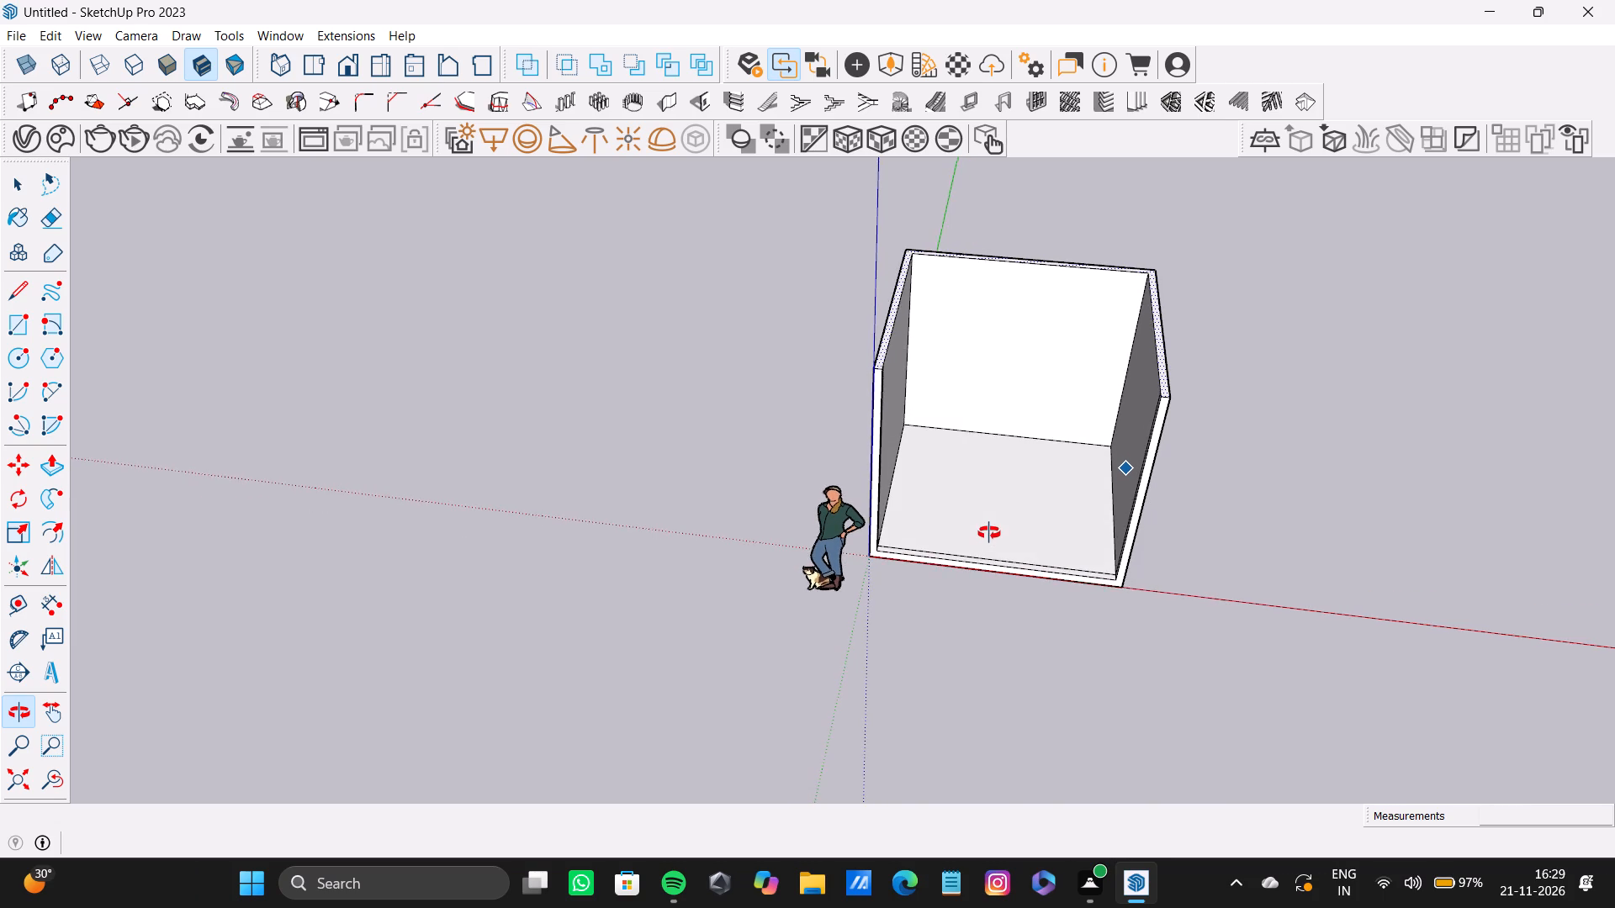
{"action": "middle_click_drag", "start_coordinate": [989, 533], "coordinate": [970, 517]}
{"action": "scroll", "coordinate": [970, 515], "scroll_direction": "down", "scroll_amount": 4}
{"action": "middle_click_drag", "start_coordinate": [970, 504], "coordinate": [960, 496], "text": "shift"}
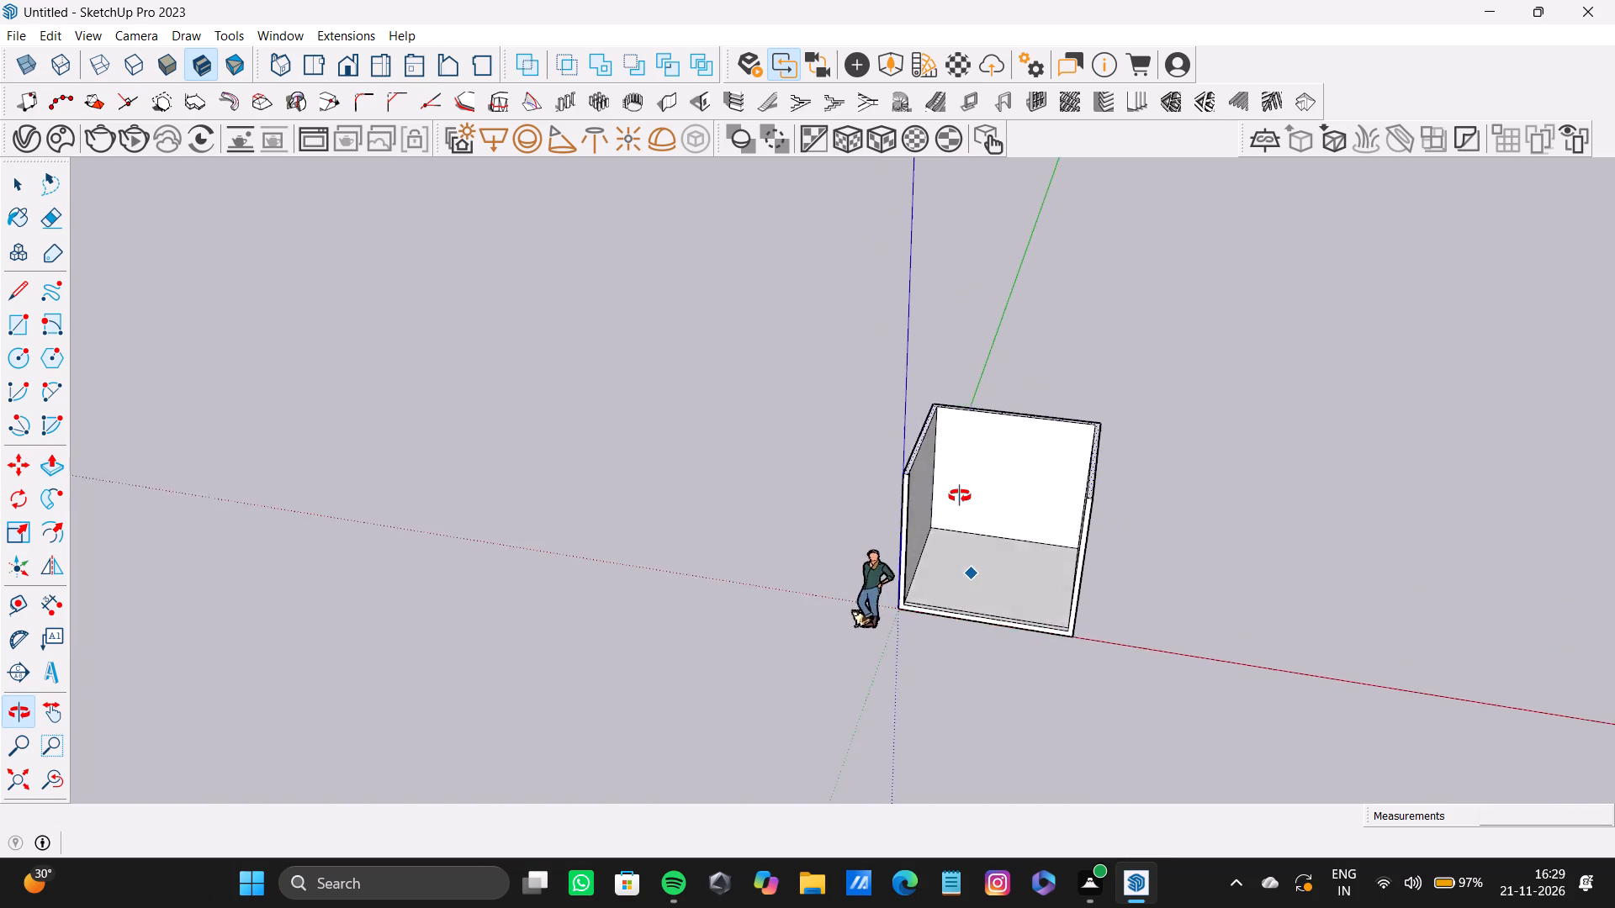
{"action": "middle_click_drag", "start_coordinate": [960, 496], "coordinate": [848, 464], "text": "shift"}
{"action": "scroll", "coordinate": [991, 520], "scroll_direction": "up", "scroll_amount": 9}
{"action": "middle_click_drag", "start_coordinate": [958, 539], "coordinate": [922, 494], "text": "shift"}
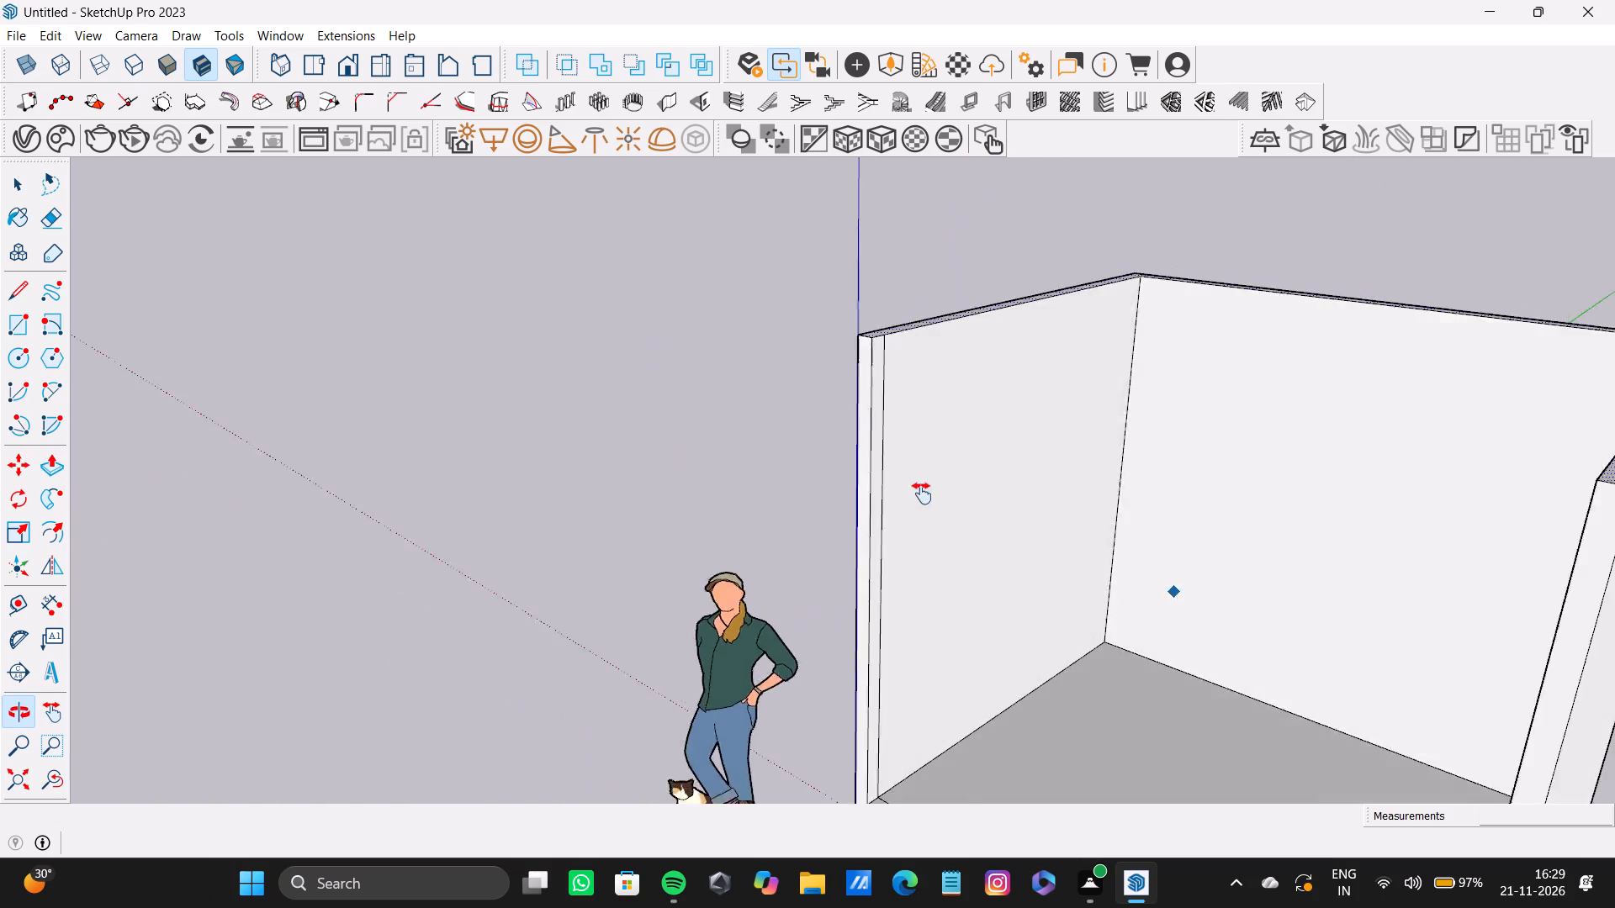
{"action": "middle_click_drag", "start_coordinate": [922, 494], "coordinate": [942, 479], "text": "shift"}
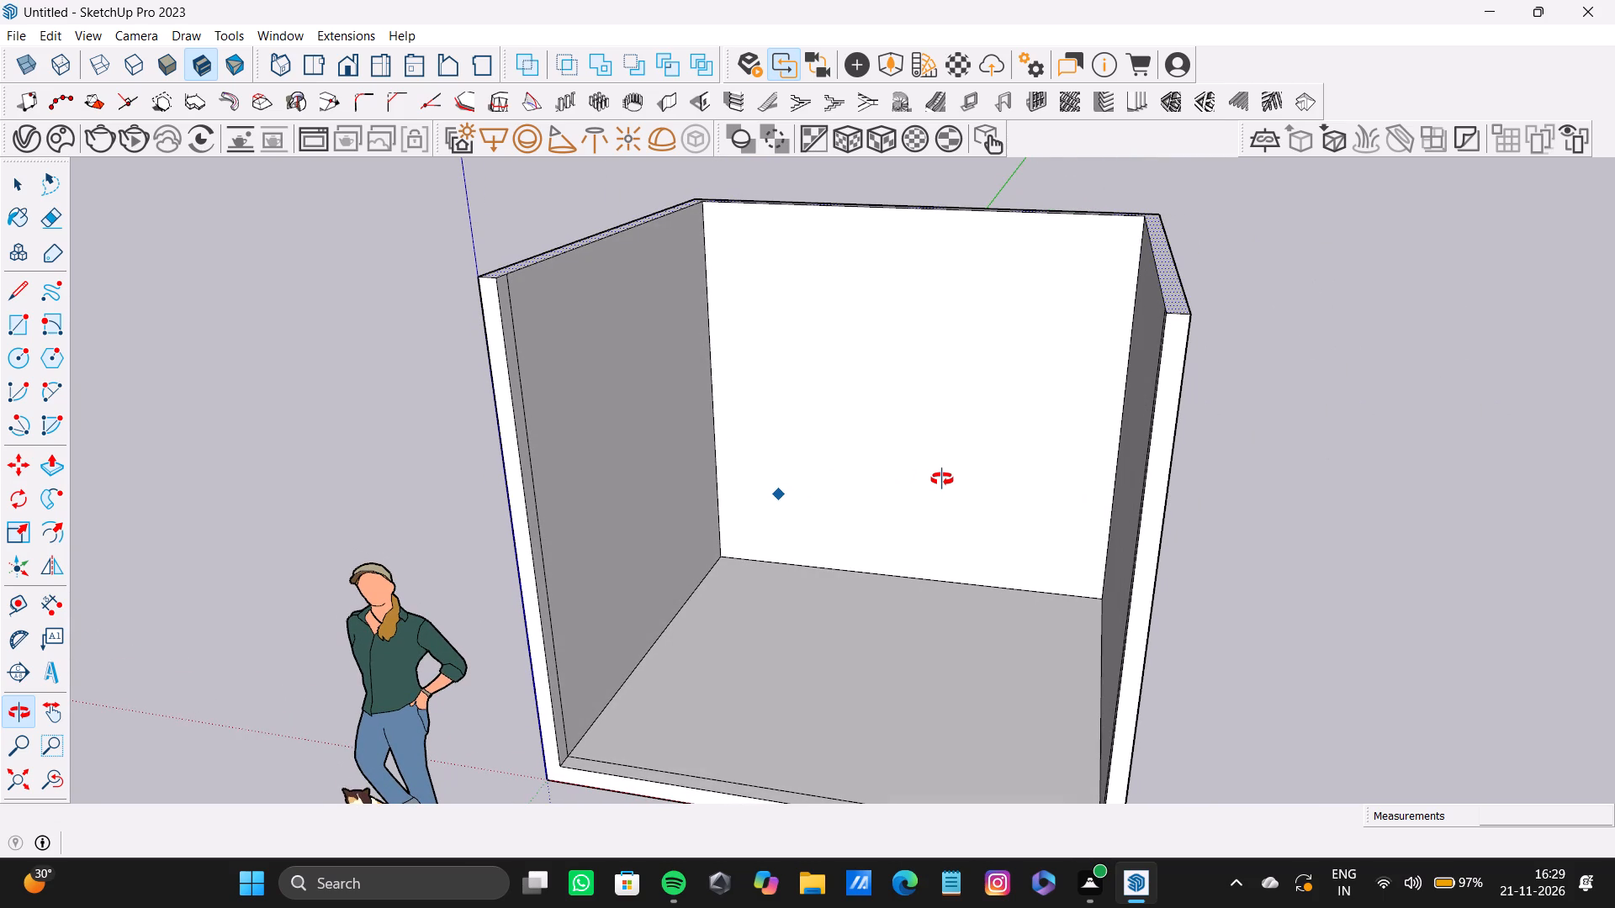
{"action": "middle_click_drag", "start_coordinate": [942, 479], "coordinate": [945, 536], "text": "shift"}
{"action": "scroll", "coordinate": [941, 536], "scroll_direction": "down", "scroll_amount": 4, "text": "shift"}
{"action": "middle_click_drag", "start_coordinate": [939, 536], "coordinate": [728, 441], "text": "shift"}
{"action": "scroll", "coordinate": [733, 454], "scroll_direction": "up", "scroll_amount": 8}
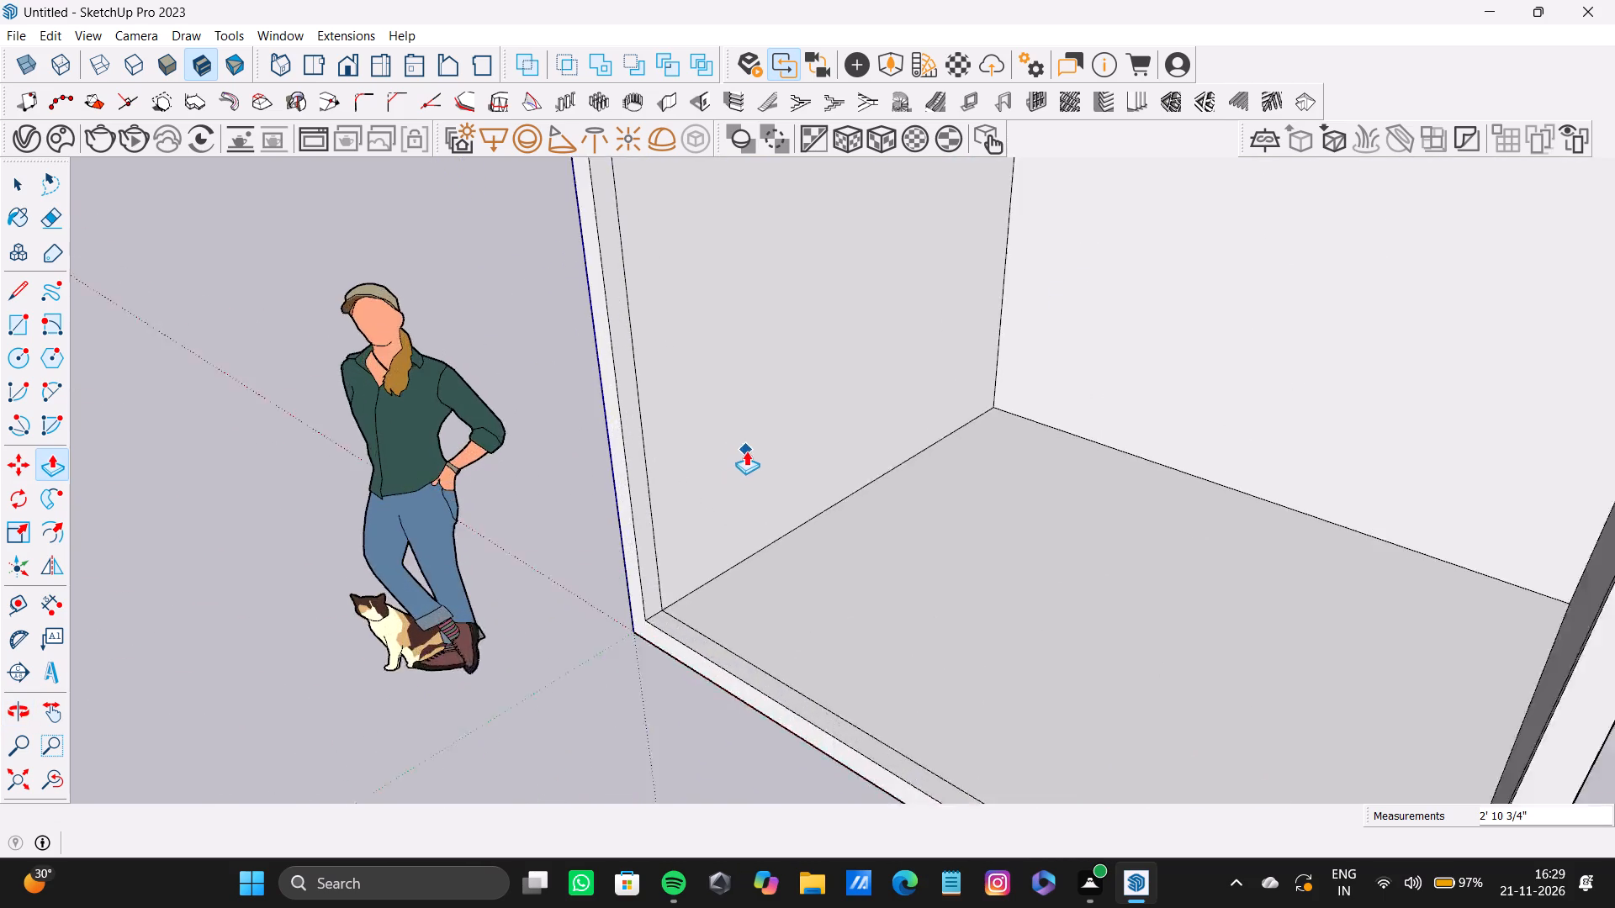
{"action": "scroll", "coordinate": [746, 451], "scroll_direction": "up", "scroll_amount": 1}
{"action": "scroll", "coordinate": [791, 449], "scroll_direction": "down", "scroll_amount": 9, "text": "shift"}
{"action": "scroll", "coordinate": [794, 449], "scroll_direction": "up", "scroll_amount": 1, "text": "shift"}
{"action": "middle_click_drag", "start_coordinate": [794, 450], "coordinate": [1112, 501], "text": "shift"}
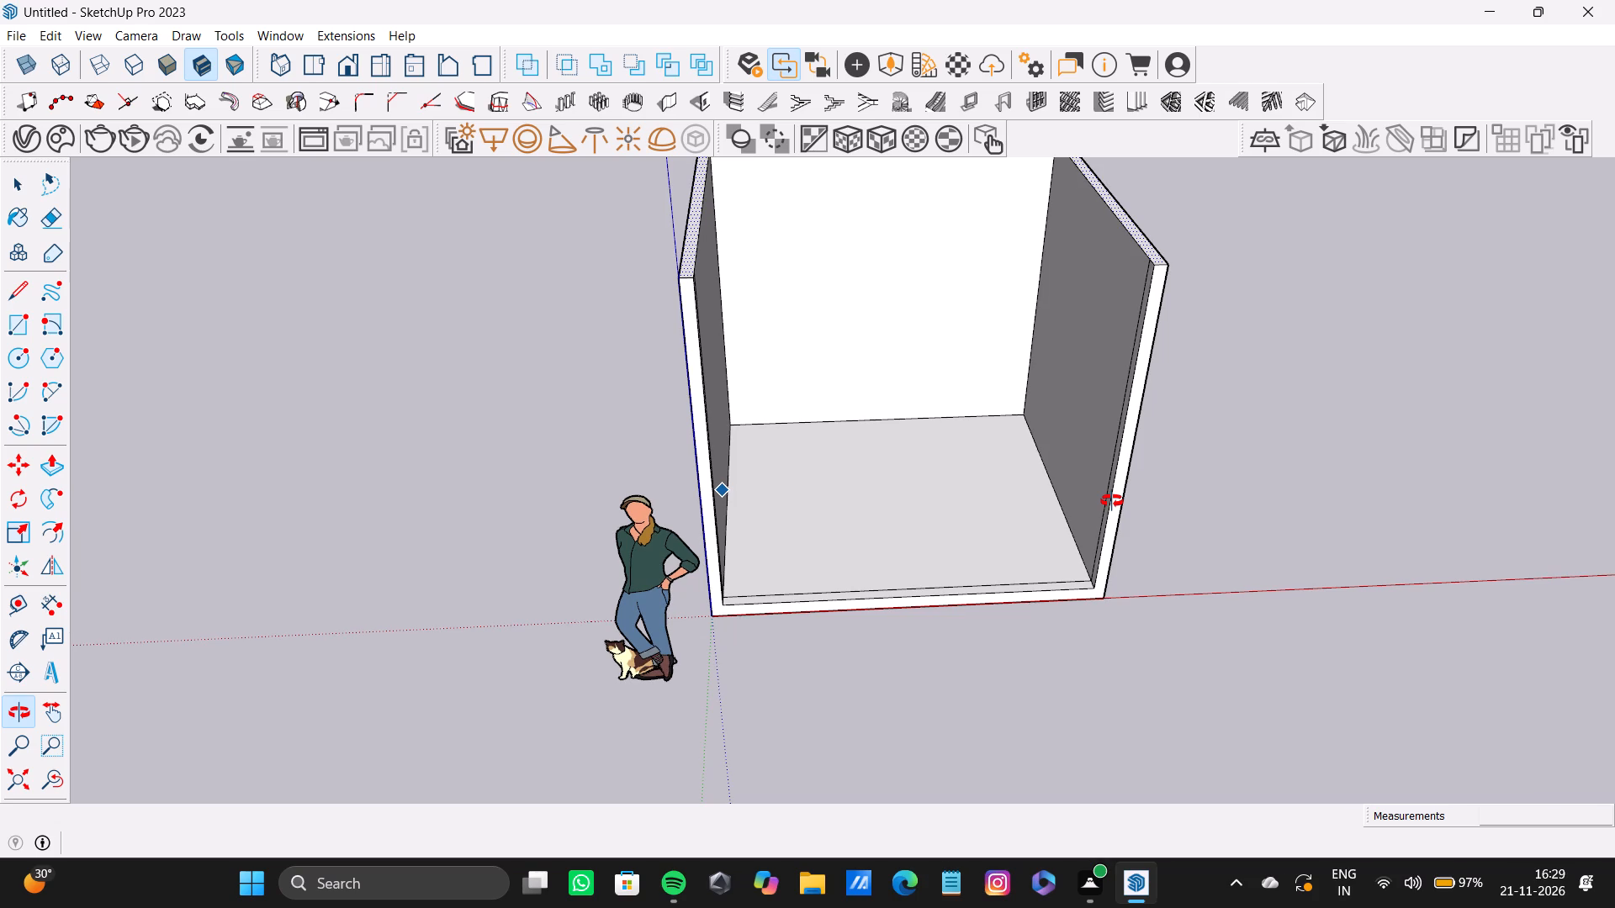
{"action": "middle_click_drag", "start_coordinate": [1112, 501], "coordinate": [1106, 496], "text": "shift"}
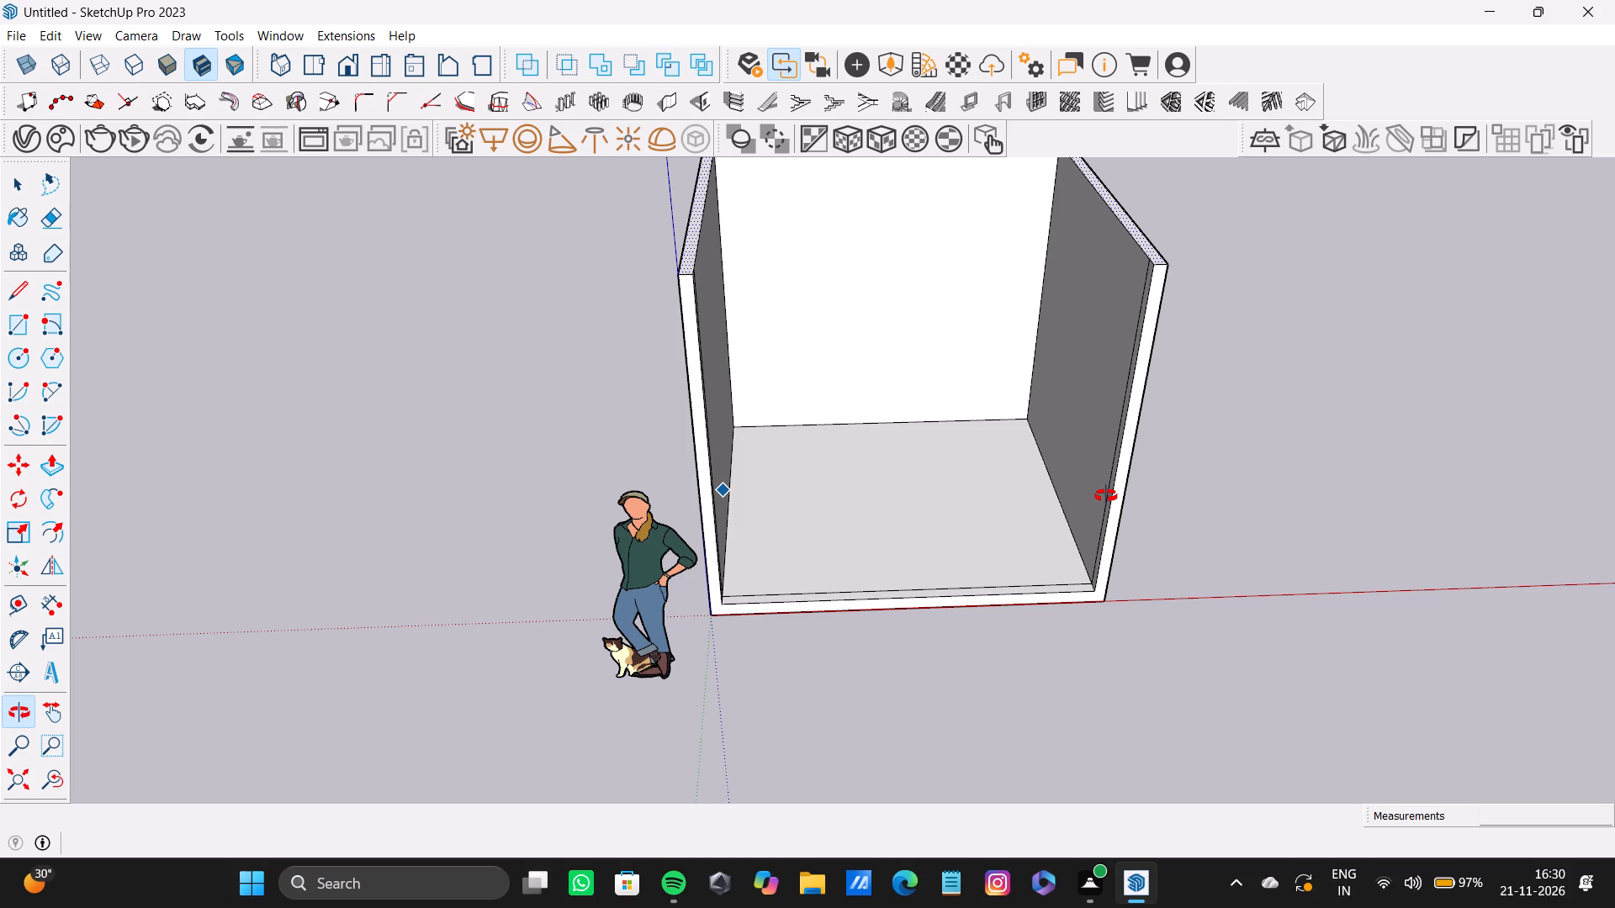
{"action": "middle_click_drag", "start_coordinate": [1106, 496], "coordinate": [1103, 492], "text": "shift"}
{"action": "middle_click_drag", "start_coordinate": [1004, 494], "coordinate": [933, 460]}
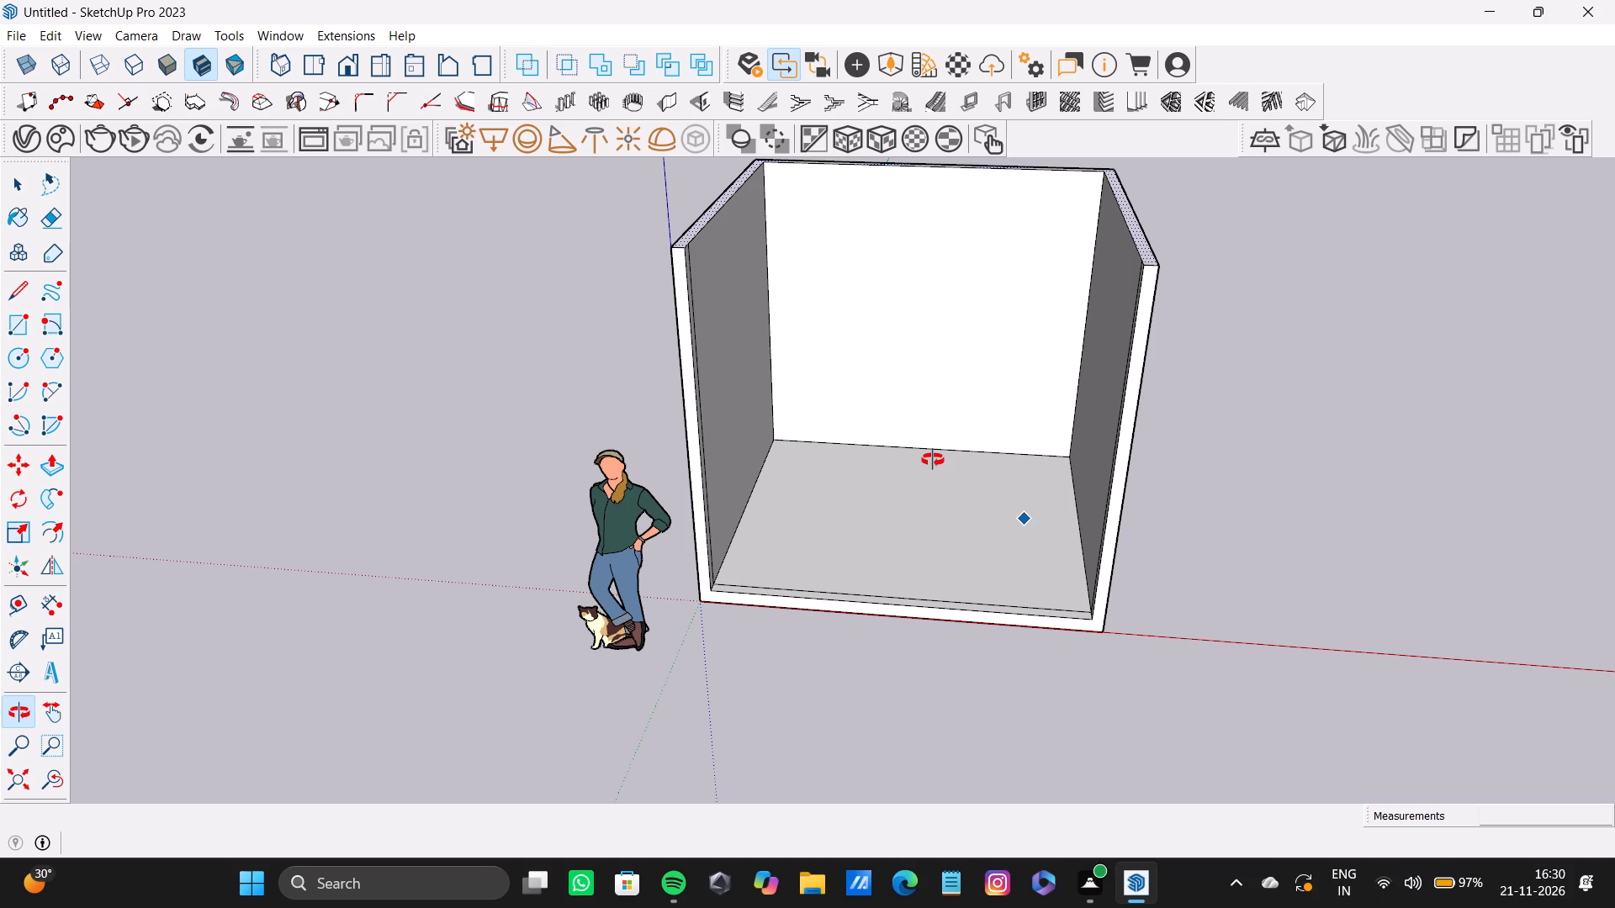
{"action": "middle_click_drag", "start_coordinate": [933, 460], "coordinate": [937, 454]}
{"action": "scroll", "coordinate": [997, 488], "scroll_direction": "up", "scroll_amount": 11}
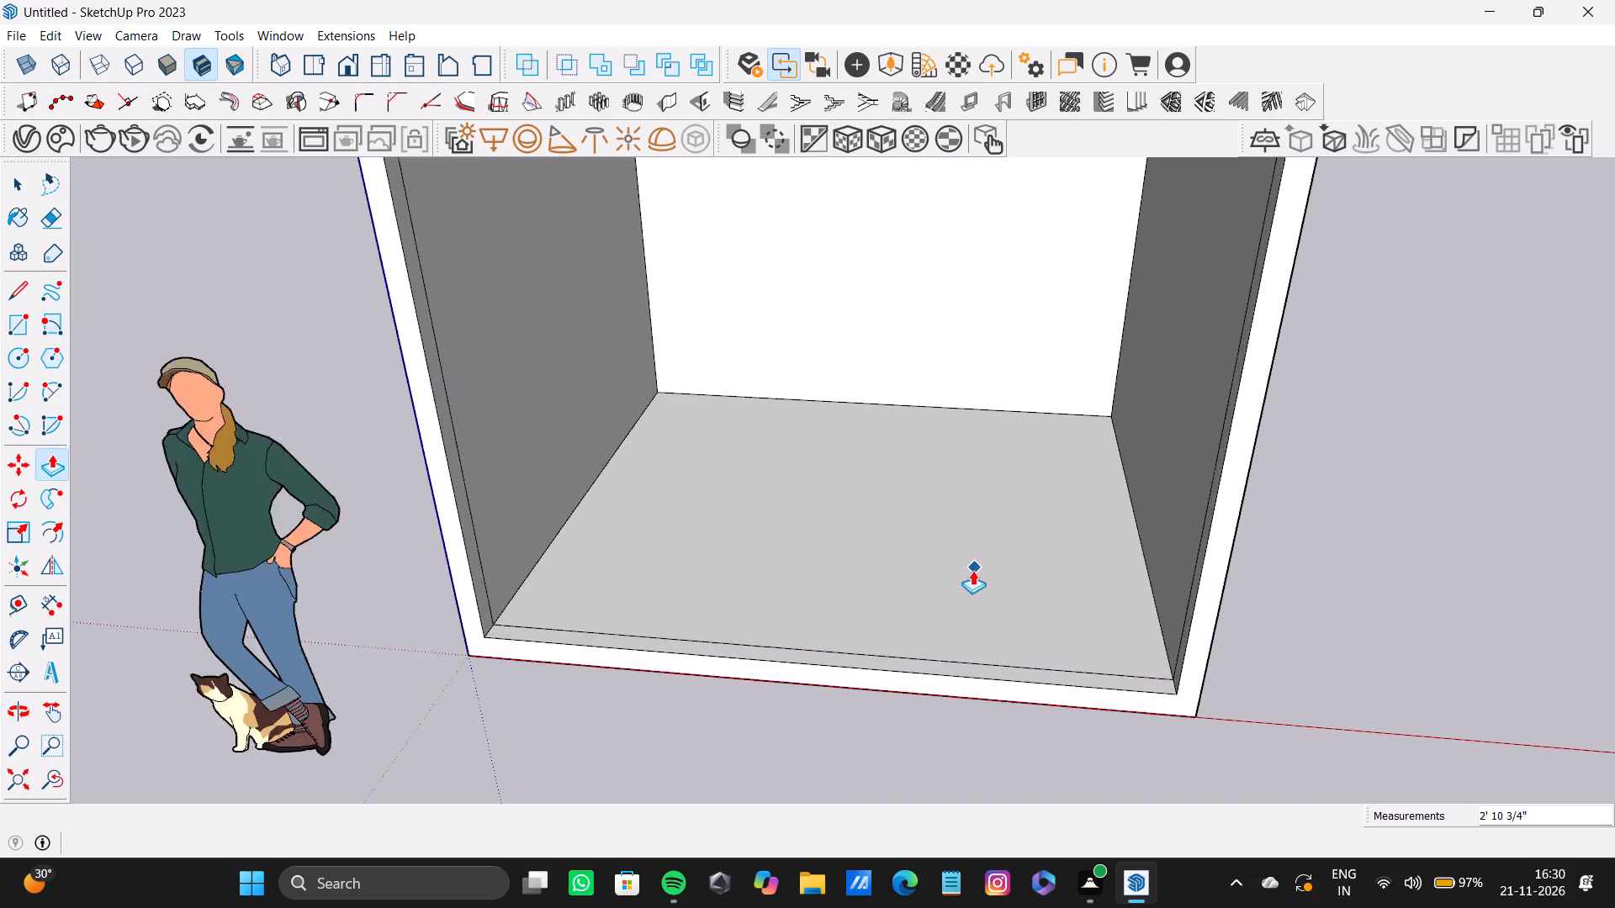
{"action": "scroll", "coordinate": [972, 570], "scroll_direction": "up", "scroll_amount": 2}
{"action": "scroll", "coordinate": [972, 570], "scroll_direction": "down", "scroll_amount": 9}
{"action": "middle_click_drag", "start_coordinate": [972, 570], "coordinate": [954, 500], "text": "shift"}
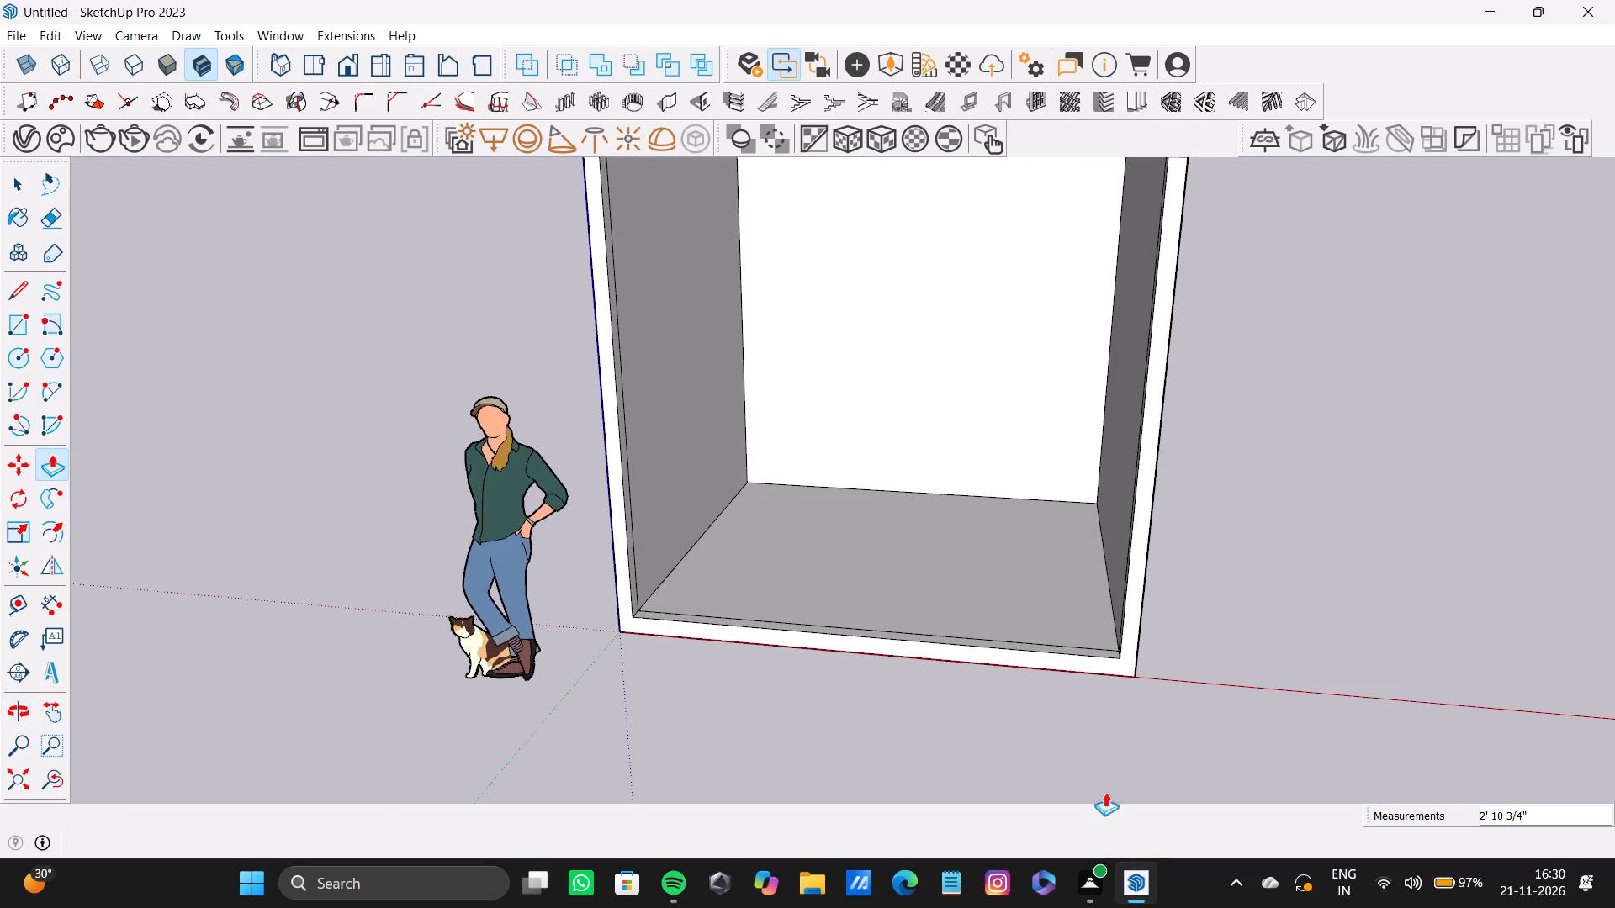
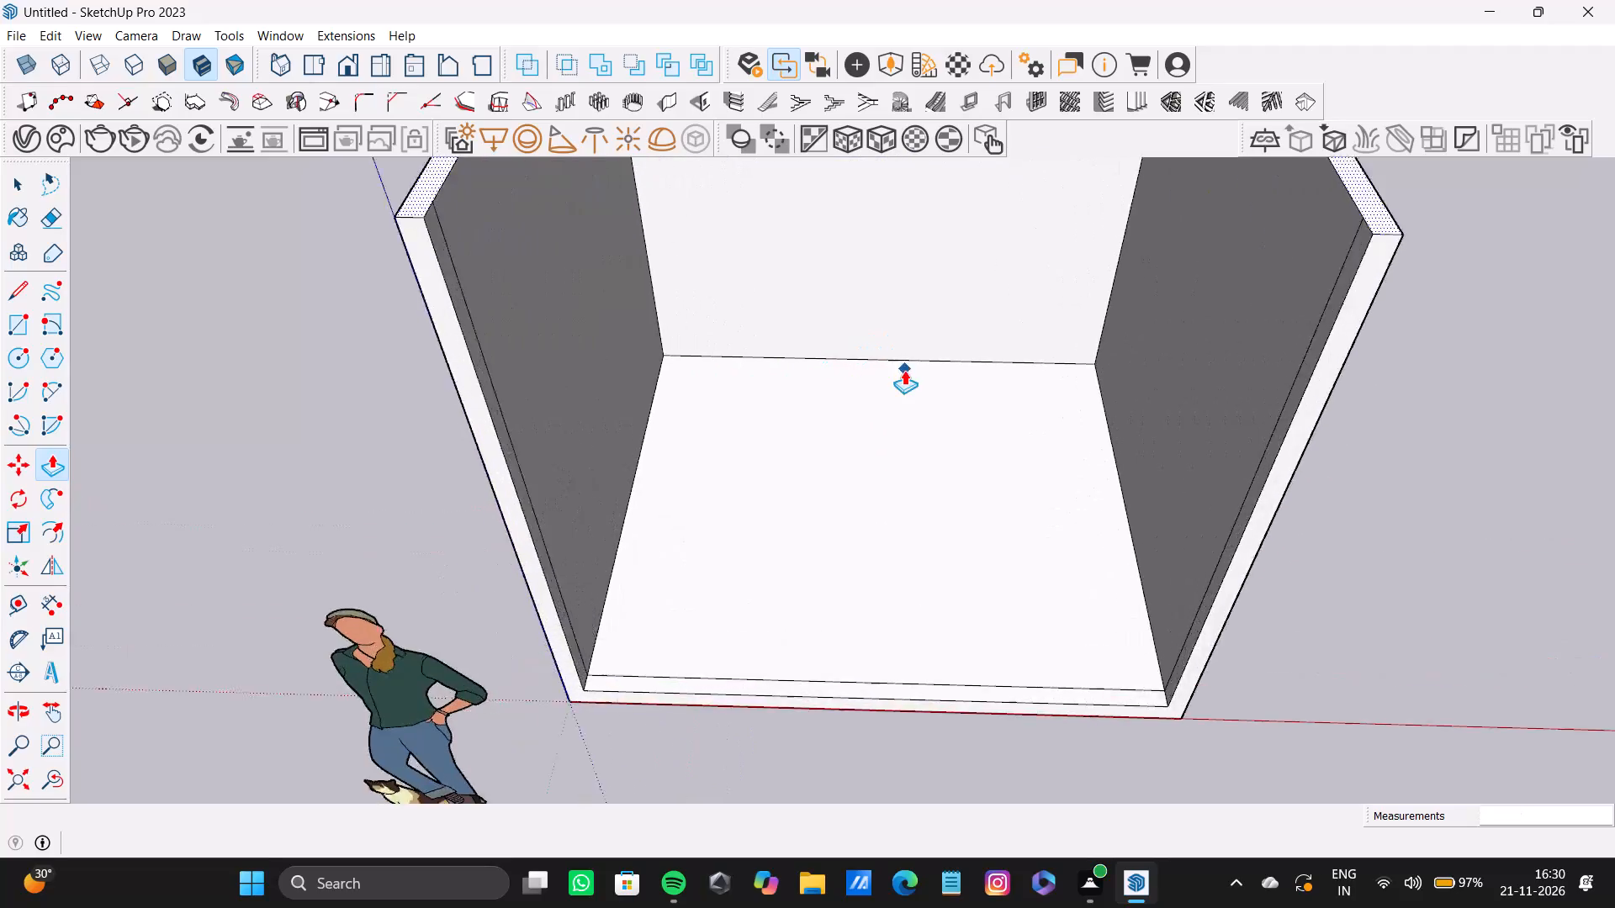
Pull a vertical guide line across the back wall, offset inward from the room's right-hand inner back corner edge.
{"action": "scroll", "coordinate": [948, 409], "scroll_direction": "down", "scroll_amount": 7}
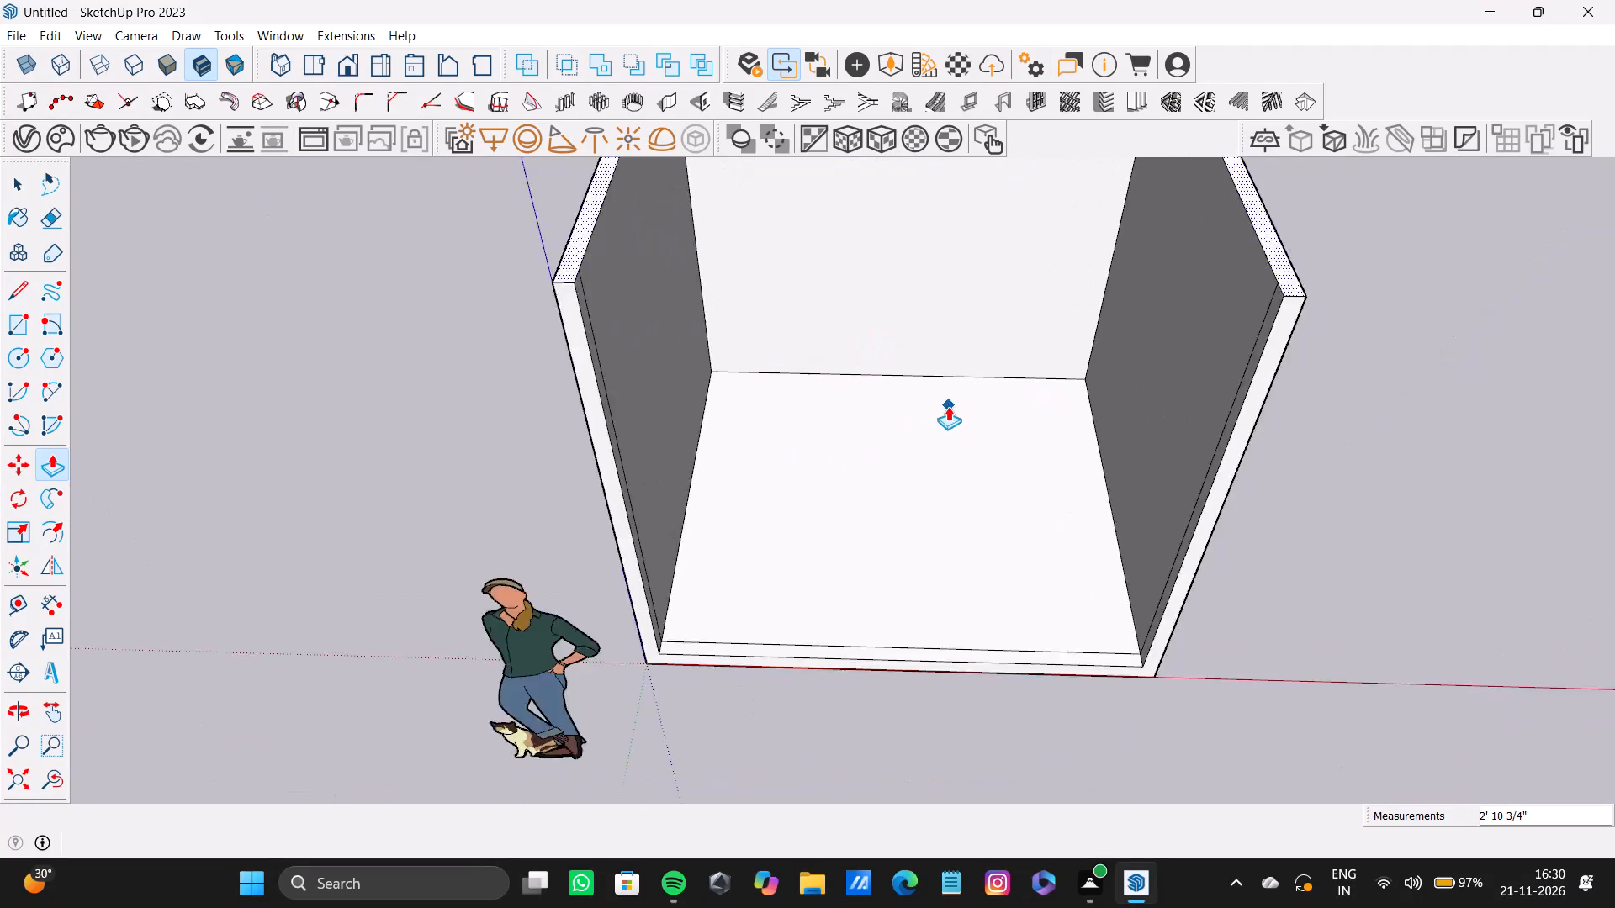
{"action": "scroll", "coordinate": [948, 406], "scroll_direction": "down", "scroll_amount": 2}
{"action": "middle_click_drag", "start_coordinate": [953, 420], "coordinate": [1013, 149]}
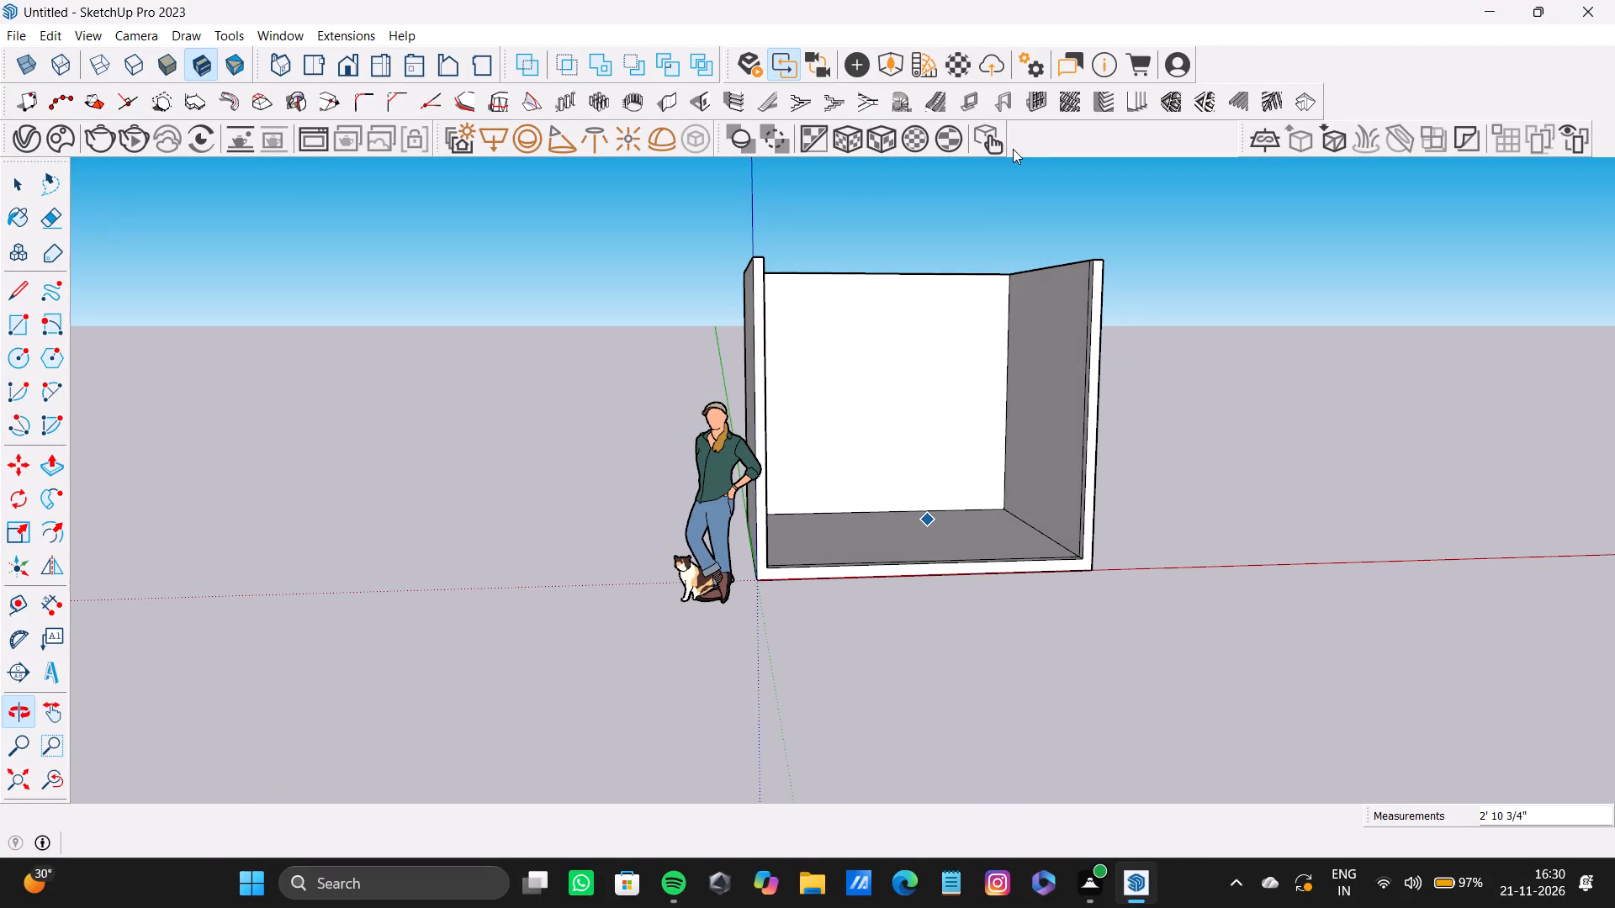
{"action": "scroll", "coordinate": [966, 451], "scroll_direction": "up", "scroll_amount": 1}
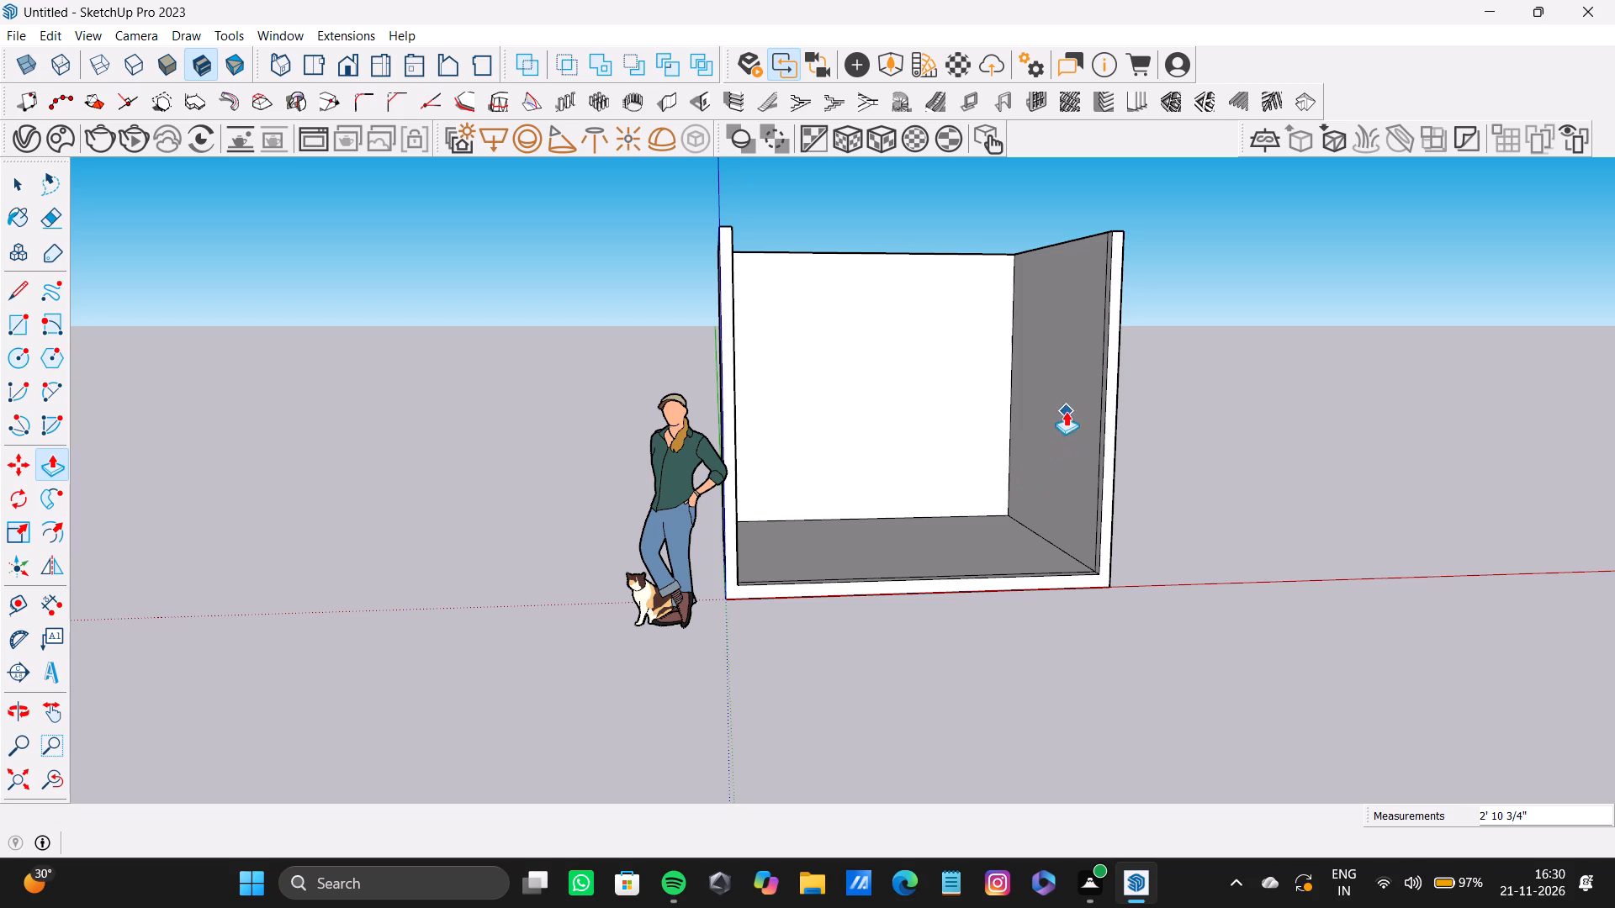
{"action": "scroll", "coordinate": [1003, 290], "scroll_direction": "up", "scroll_amount": 8}
{"action": "scroll", "coordinate": [1003, 326], "scroll_direction": "down", "scroll_amount": 6}
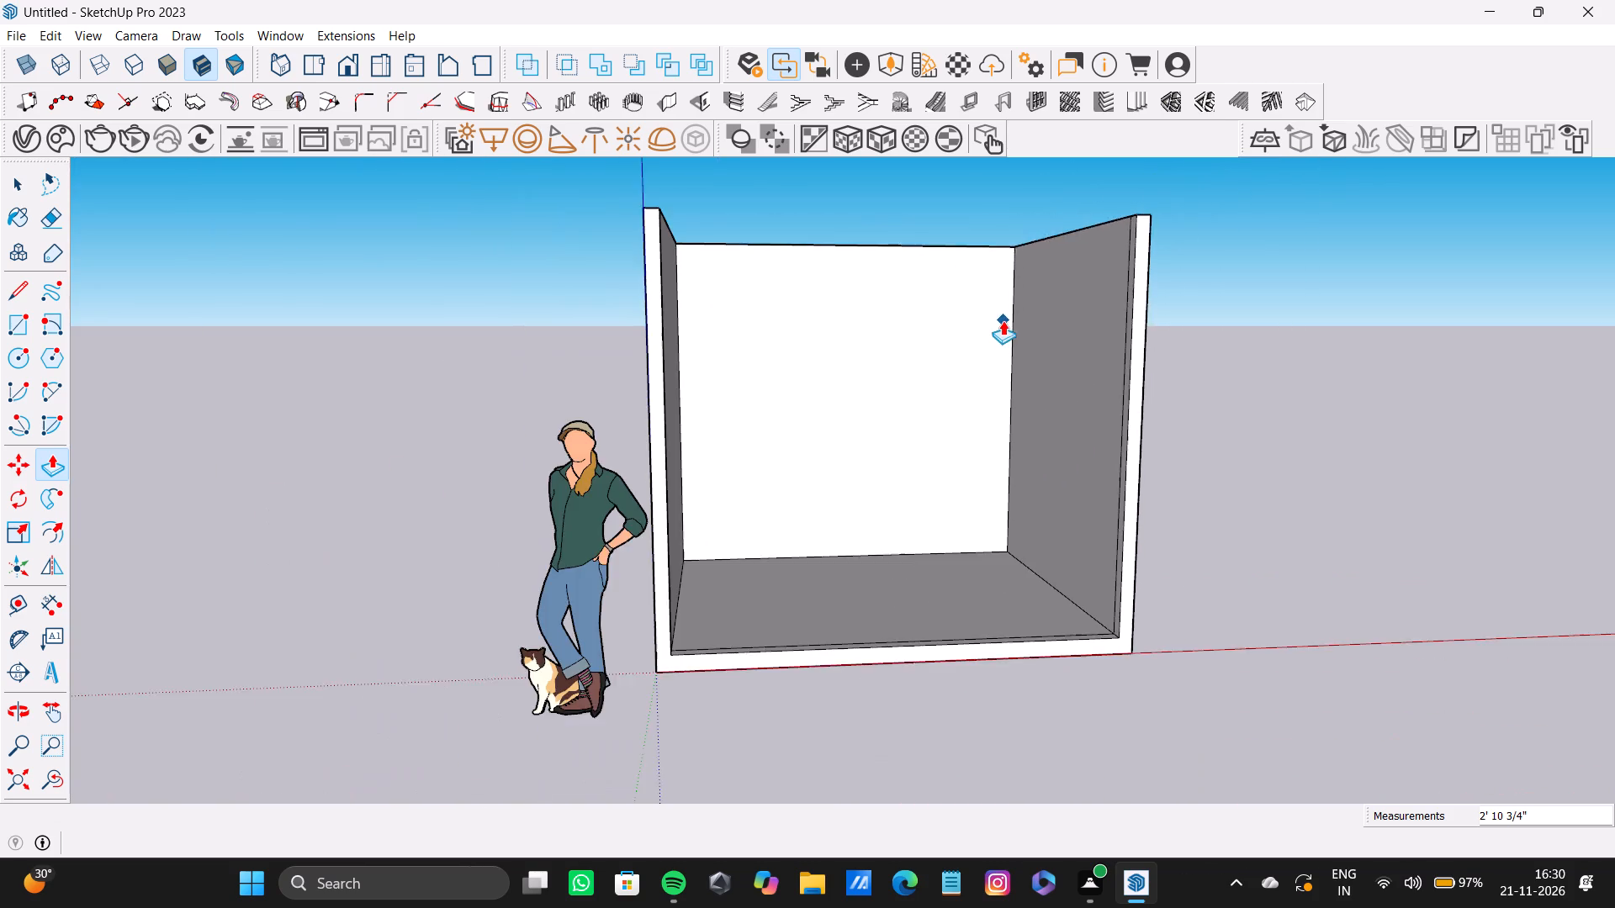
{"action": "middle_click_drag", "start_coordinate": [1003, 320], "coordinate": [986, 389], "text": "shift"}
{"action": "middle_click", "coordinate": [956, 389]}
{"action": "key", "text": "t"}
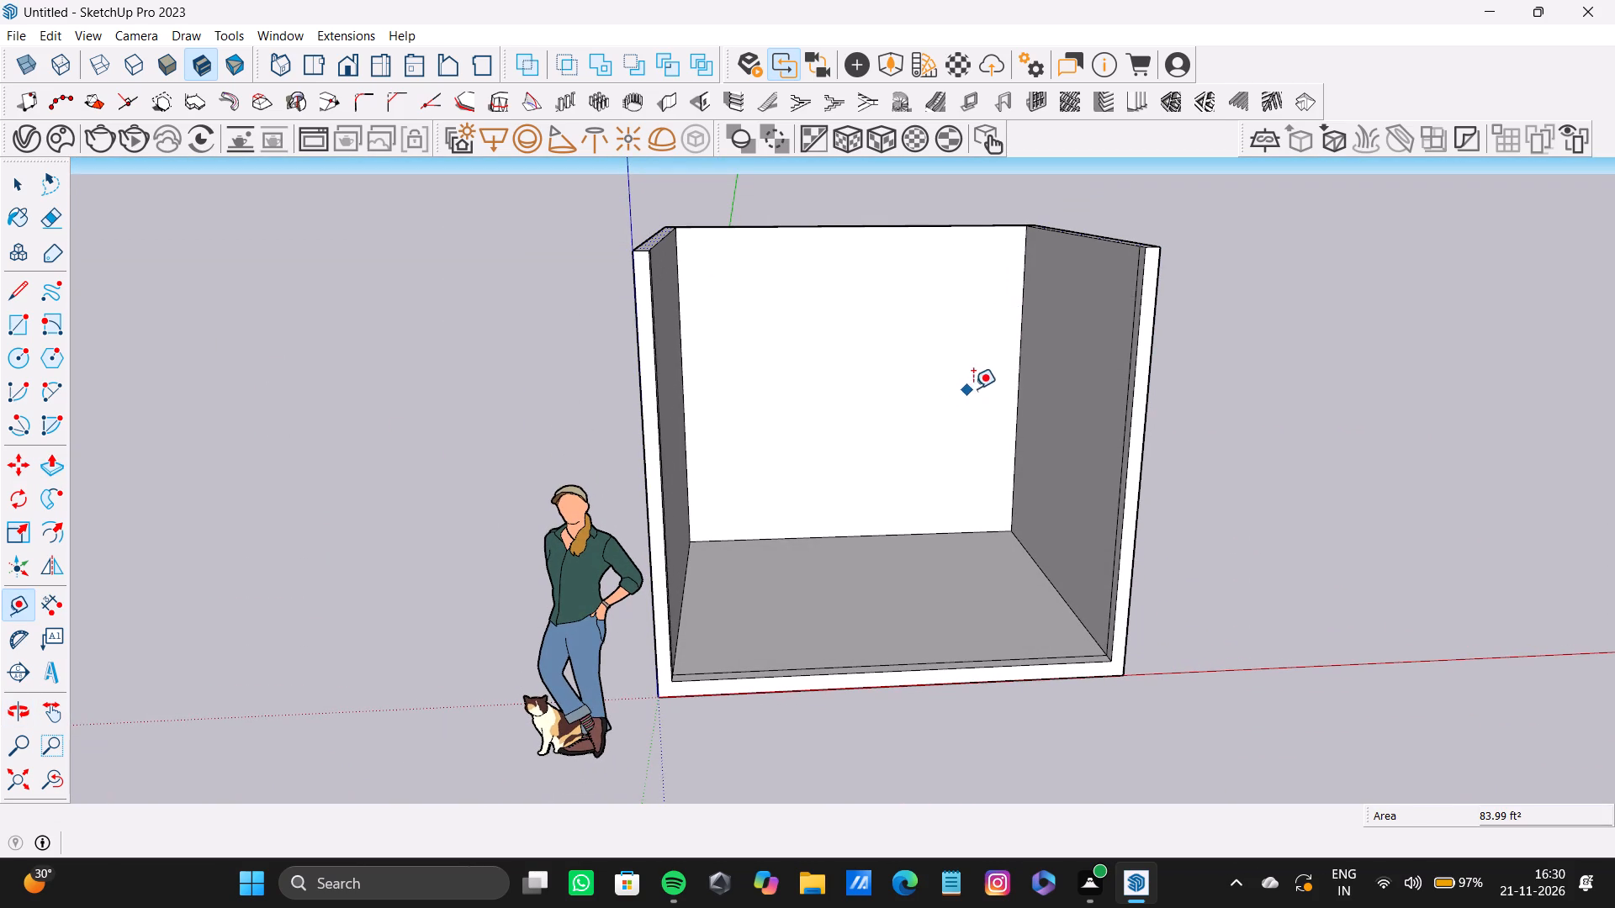
{"action": "scroll", "coordinate": [1015, 393], "scroll_direction": "up", "scroll_amount": 3}
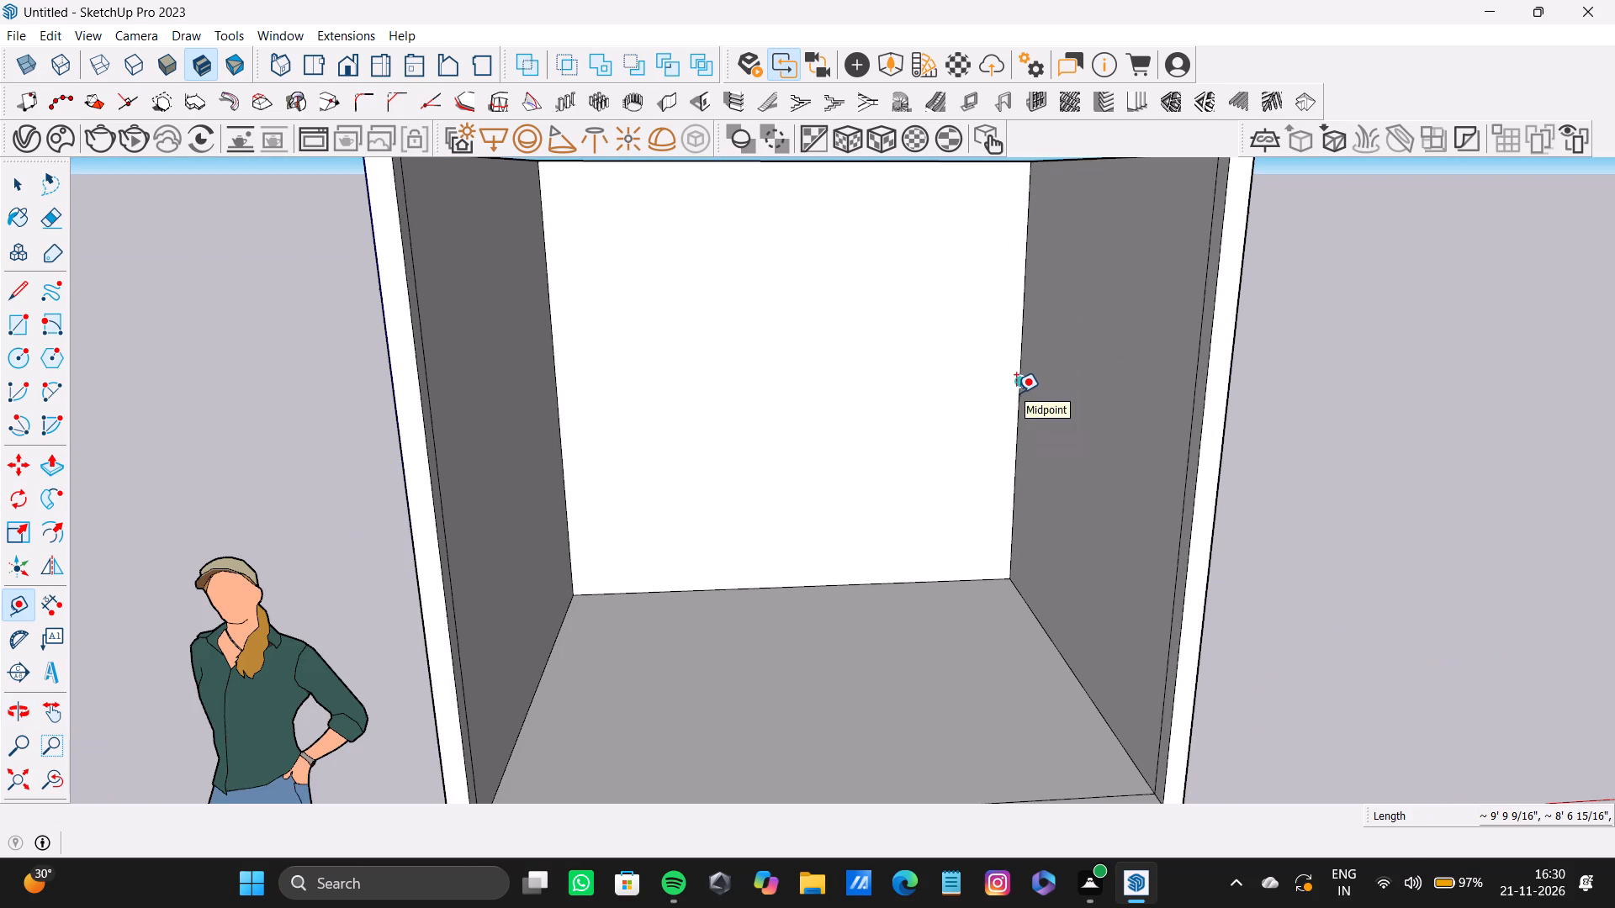
{"action": "left_click", "coordinate": [1016, 393]}
{"action": "scroll", "coordinate": [929, 383], "scroll_direction": "down", "scroll_amount": 7}
{"action": "middle_click_drag", "start_coordinate": [929, 374], "coordinate": [1014, 393], "text": "shift"}
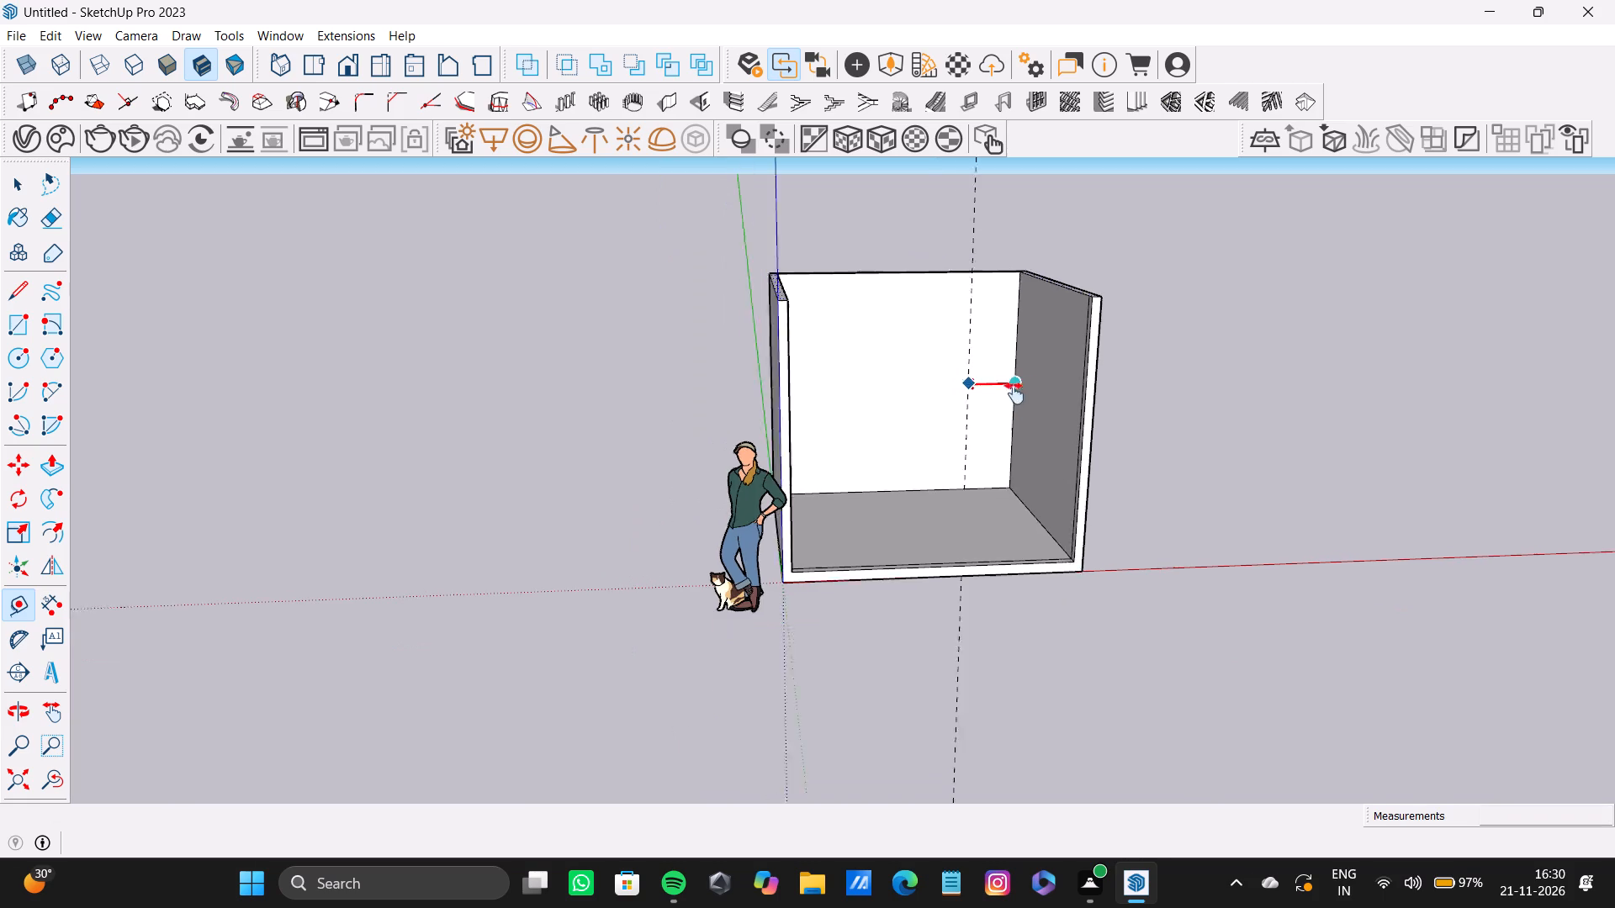
{"action": "middle_click_drag", "start_coordinate": [1014, 393], "coordinate": [972, 399], "text": "shift"}
{"action": "scroll", "coordinate": [999, 397], "scroll_direction": "up", "scroll_amount": 8}
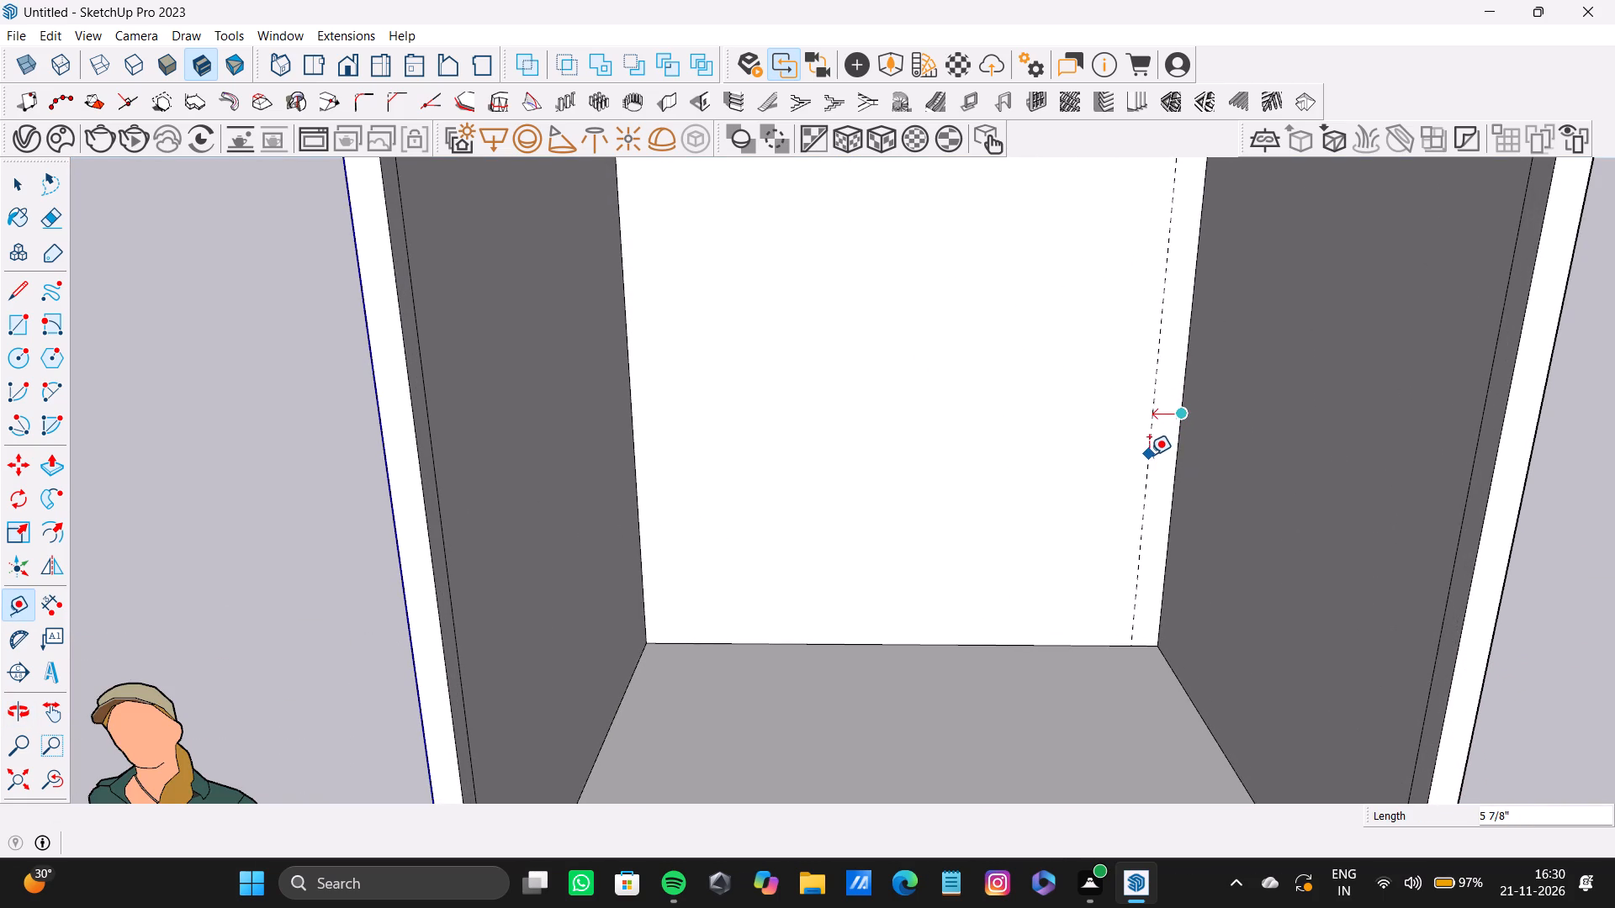
{"action": "scroll", "coordinate": [1155, 461], "scroll_direction": "up", "scroll_amount": 4}
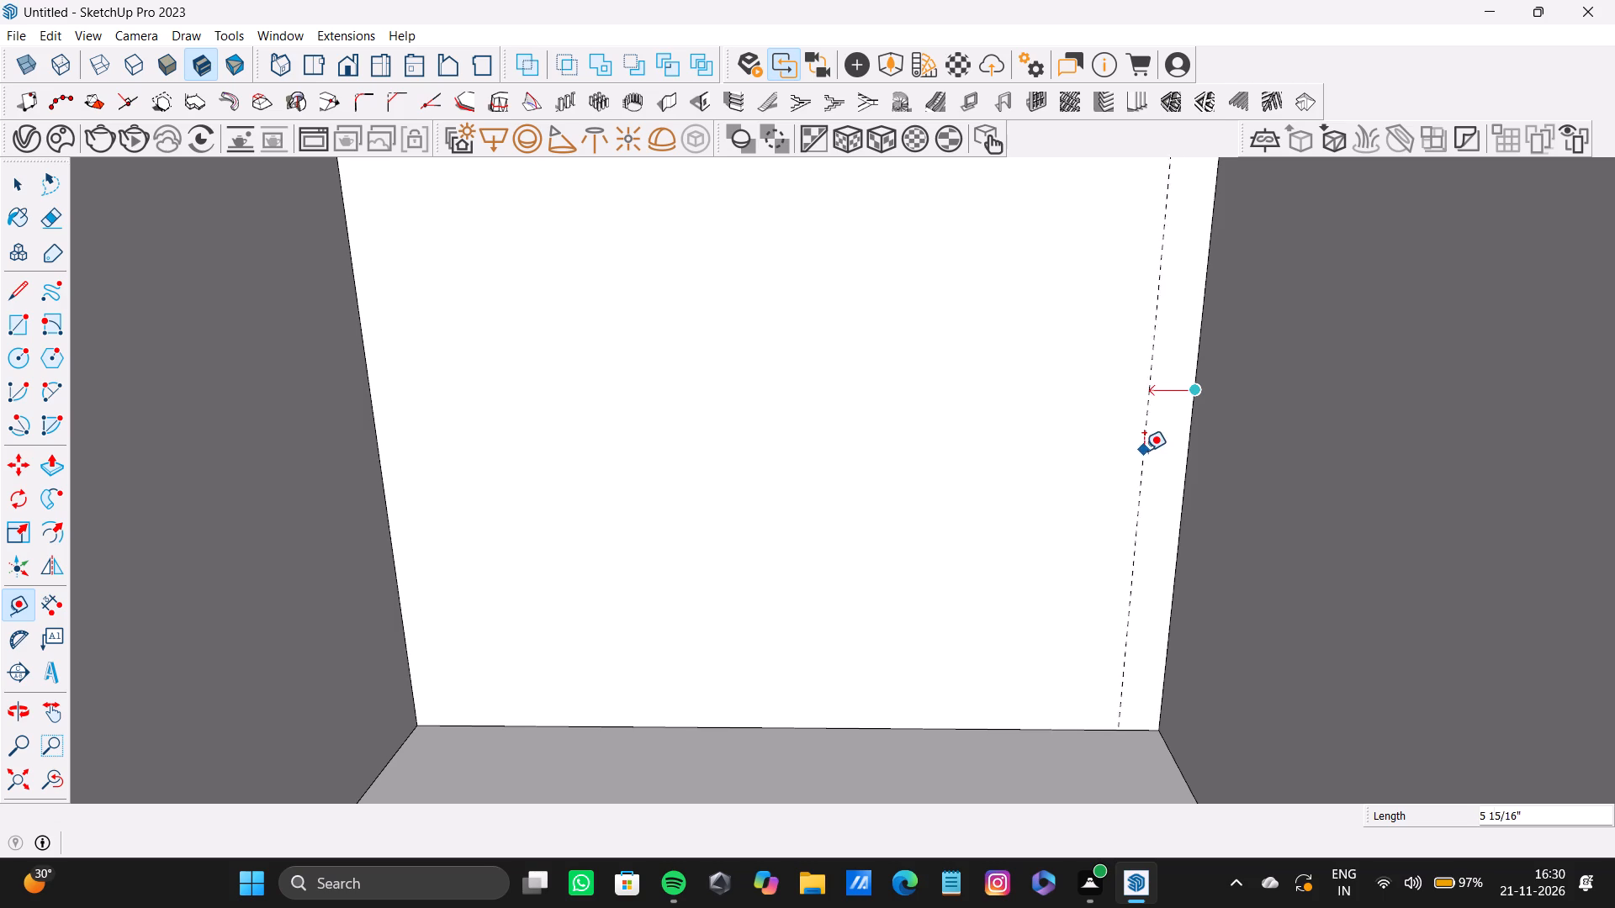
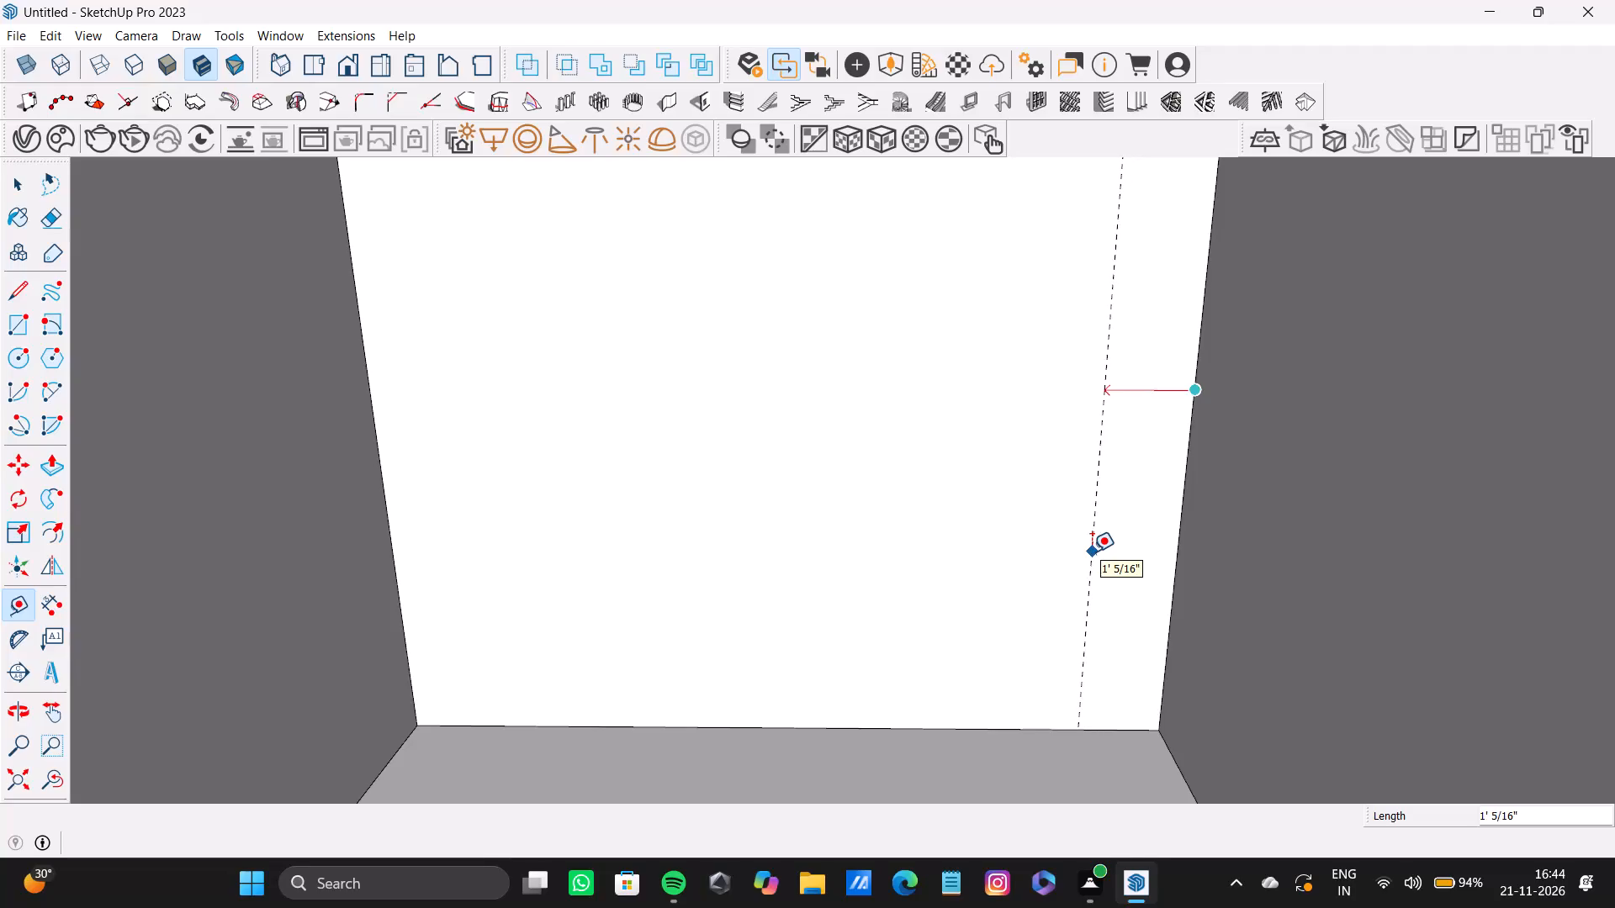
Place the vertical guide on the back wall about 6" from its right-hand inner corner edge.
{"action": "scroll", "coordinate": [1091, 539], "scroll_direction": "down", "scroll_amount": 4}
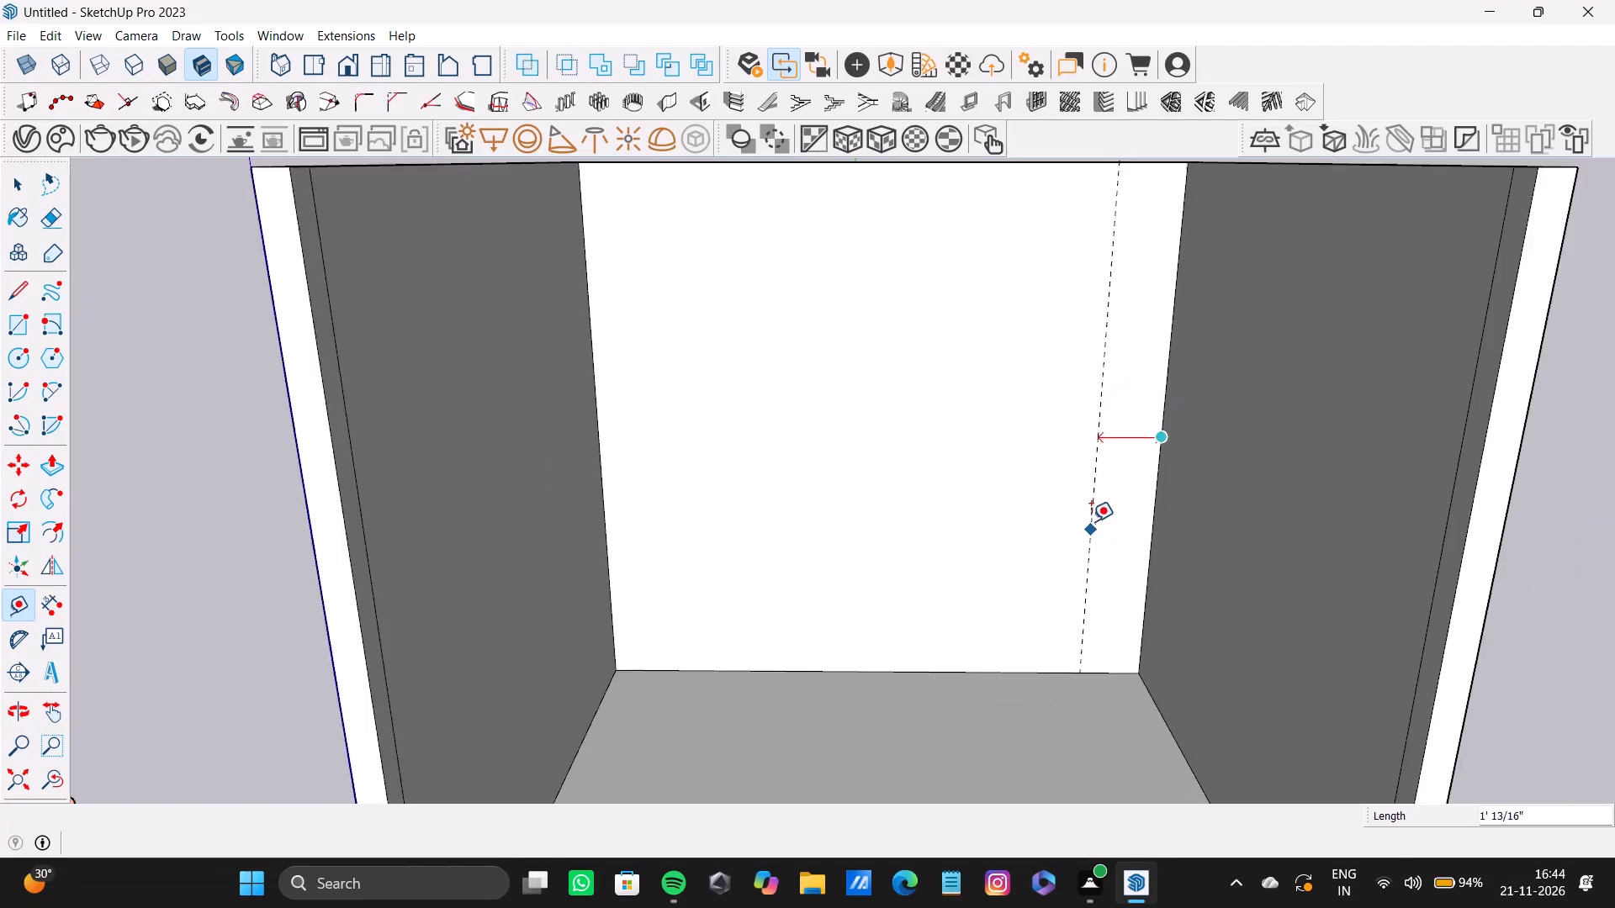
{"action": "scroll", "coordinate": [1091, 521], "scroll_direction": "down", "scroll_amount": 4}
{"action": "middle_click_drag", "start_coordinate": [1097, 504], "coordinate": [1109, 502], "text": "shift"}
{"action": "scroll", "coordinate": [1112, 499], "scroll_direction": "up", "scroll_amount": 1}
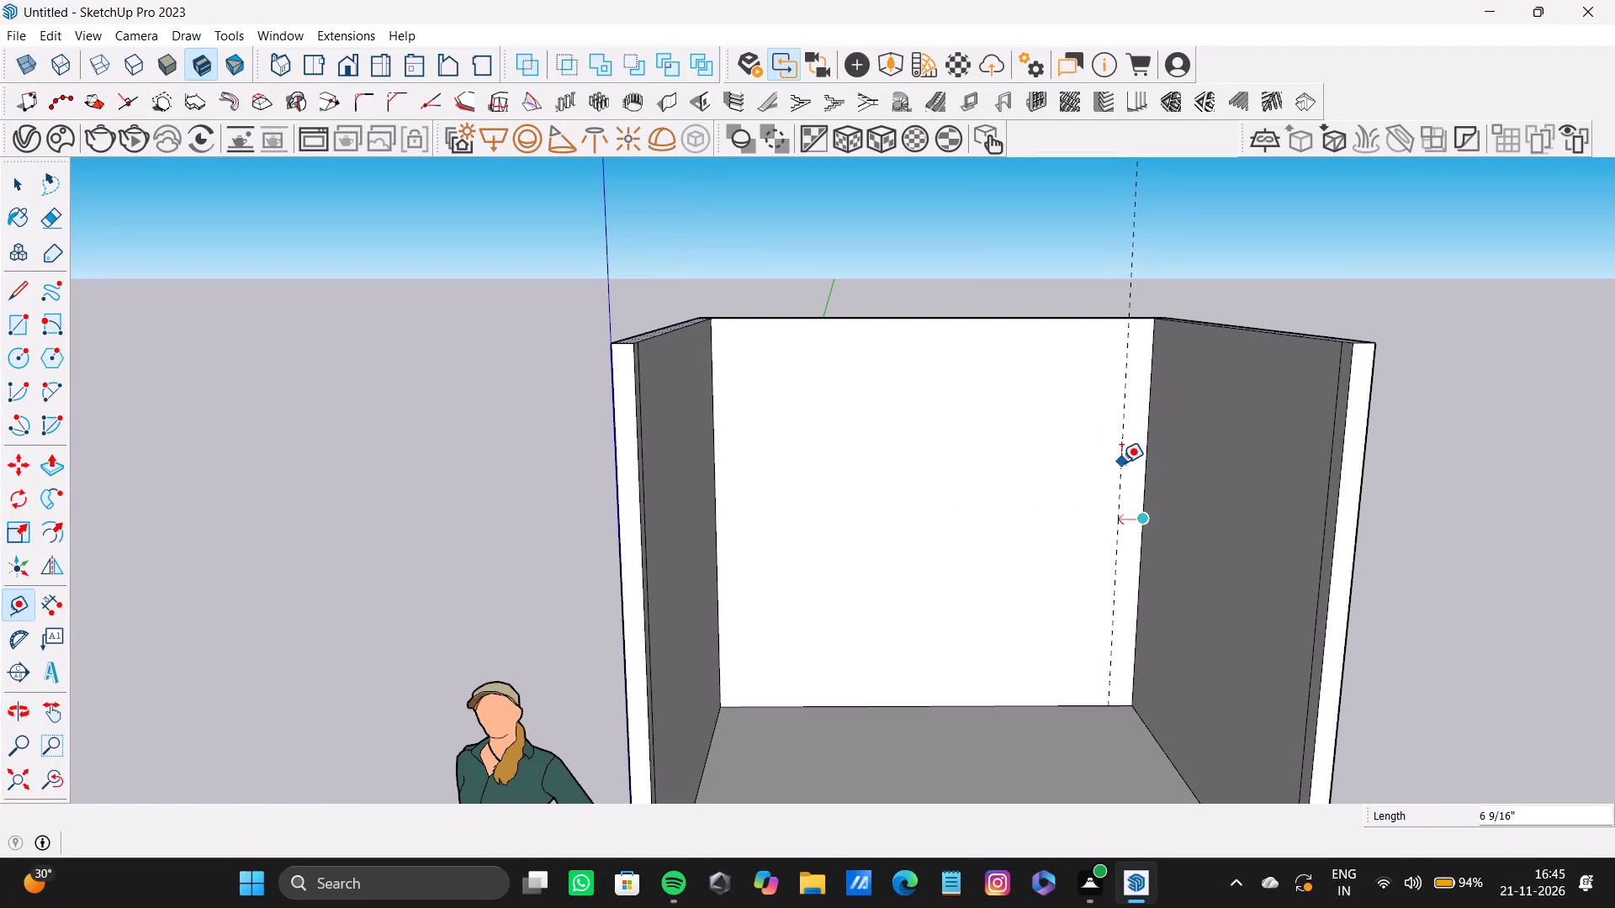
{"action": "middle_click_drag", "start_coordinate": [1121, 462], "coordinate": [1115, 548]}
{"action": "scroll", "coordinate": [1115, 538], "scroll_direction": "up", "scroll_amount": 5}
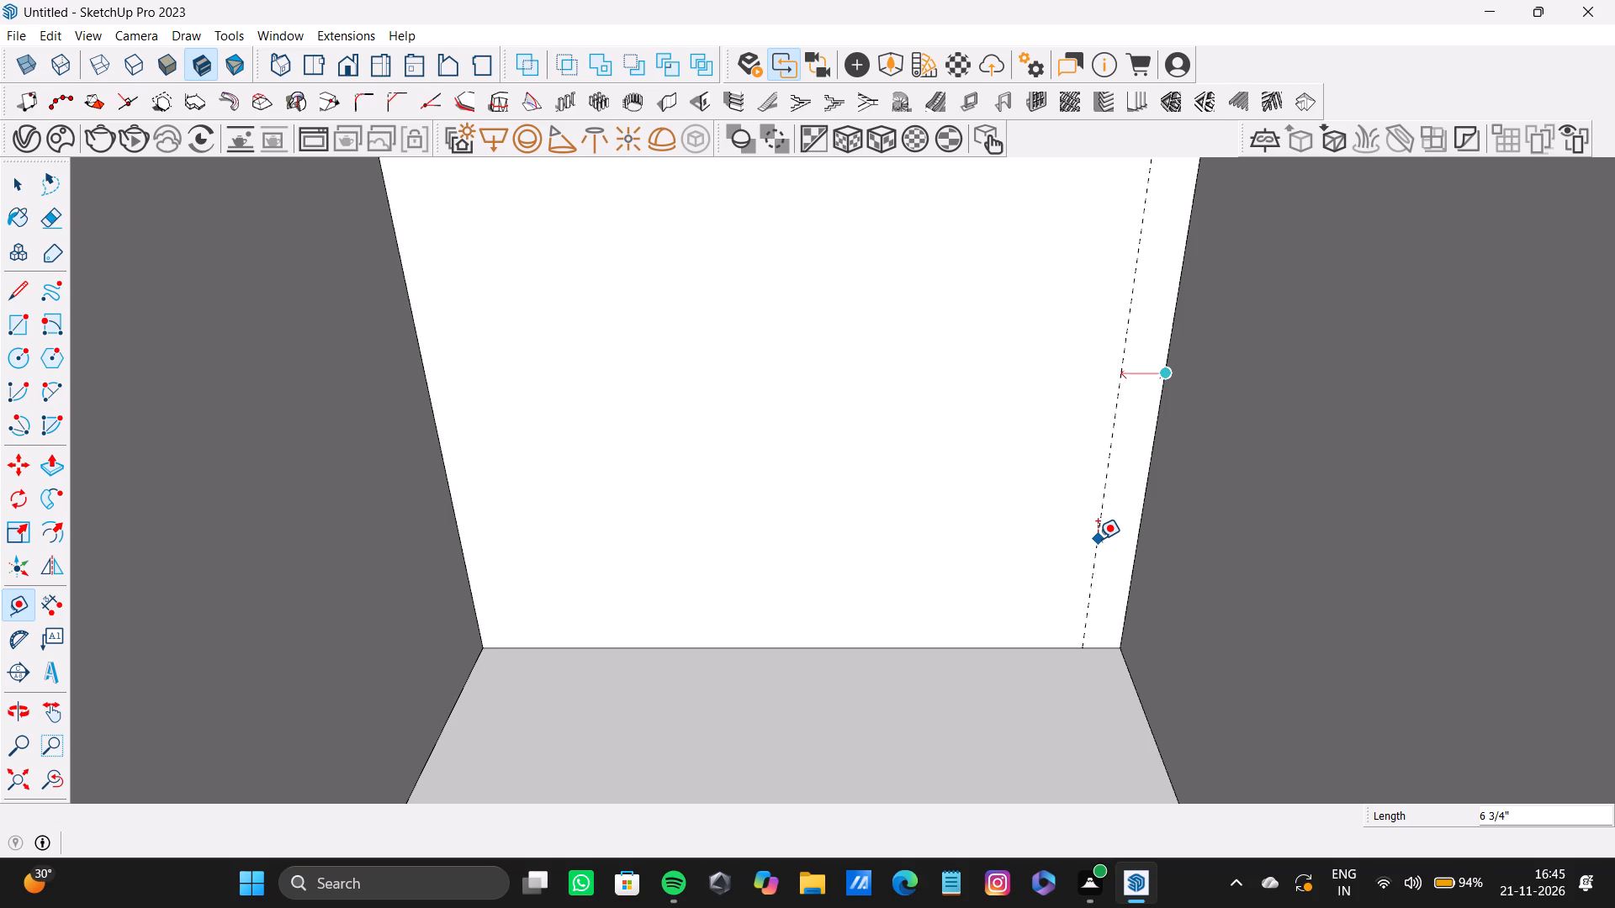
{"action": "left_click", "coordinate": [1116, 441]}
Place a second vertical guide on the back wall about 3' 3/4" inward from the first guide.
{"action": "left_click_drag", "start_coordinate": [1116, 441], "coordinate": [1101, 440]}
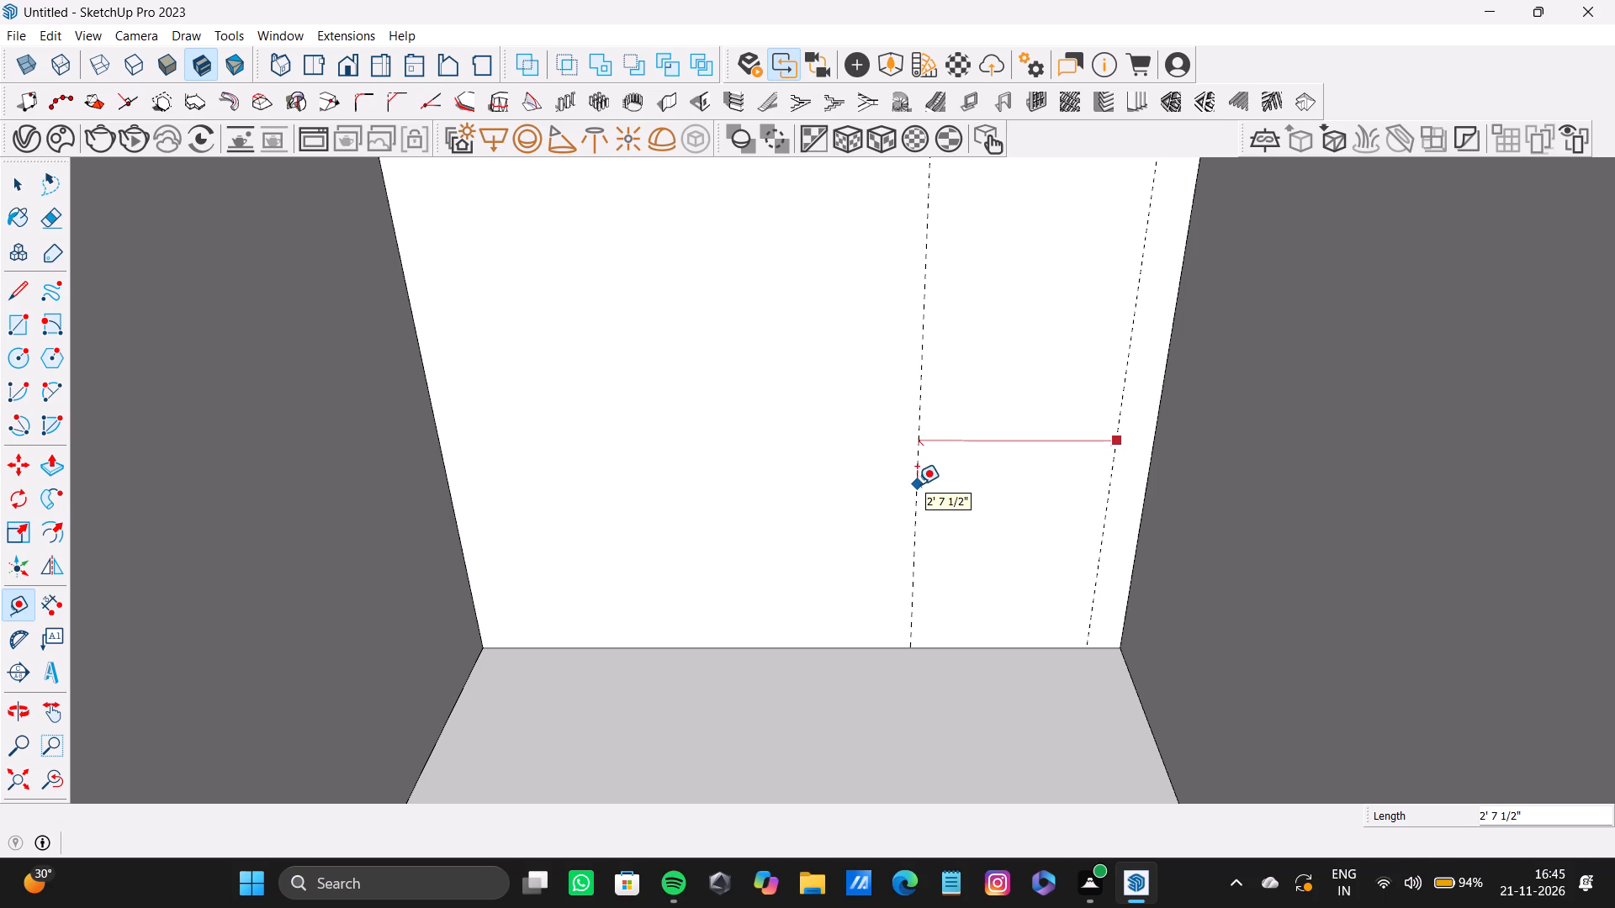
{"action": "double_click", "coordinate": [885, 482]}
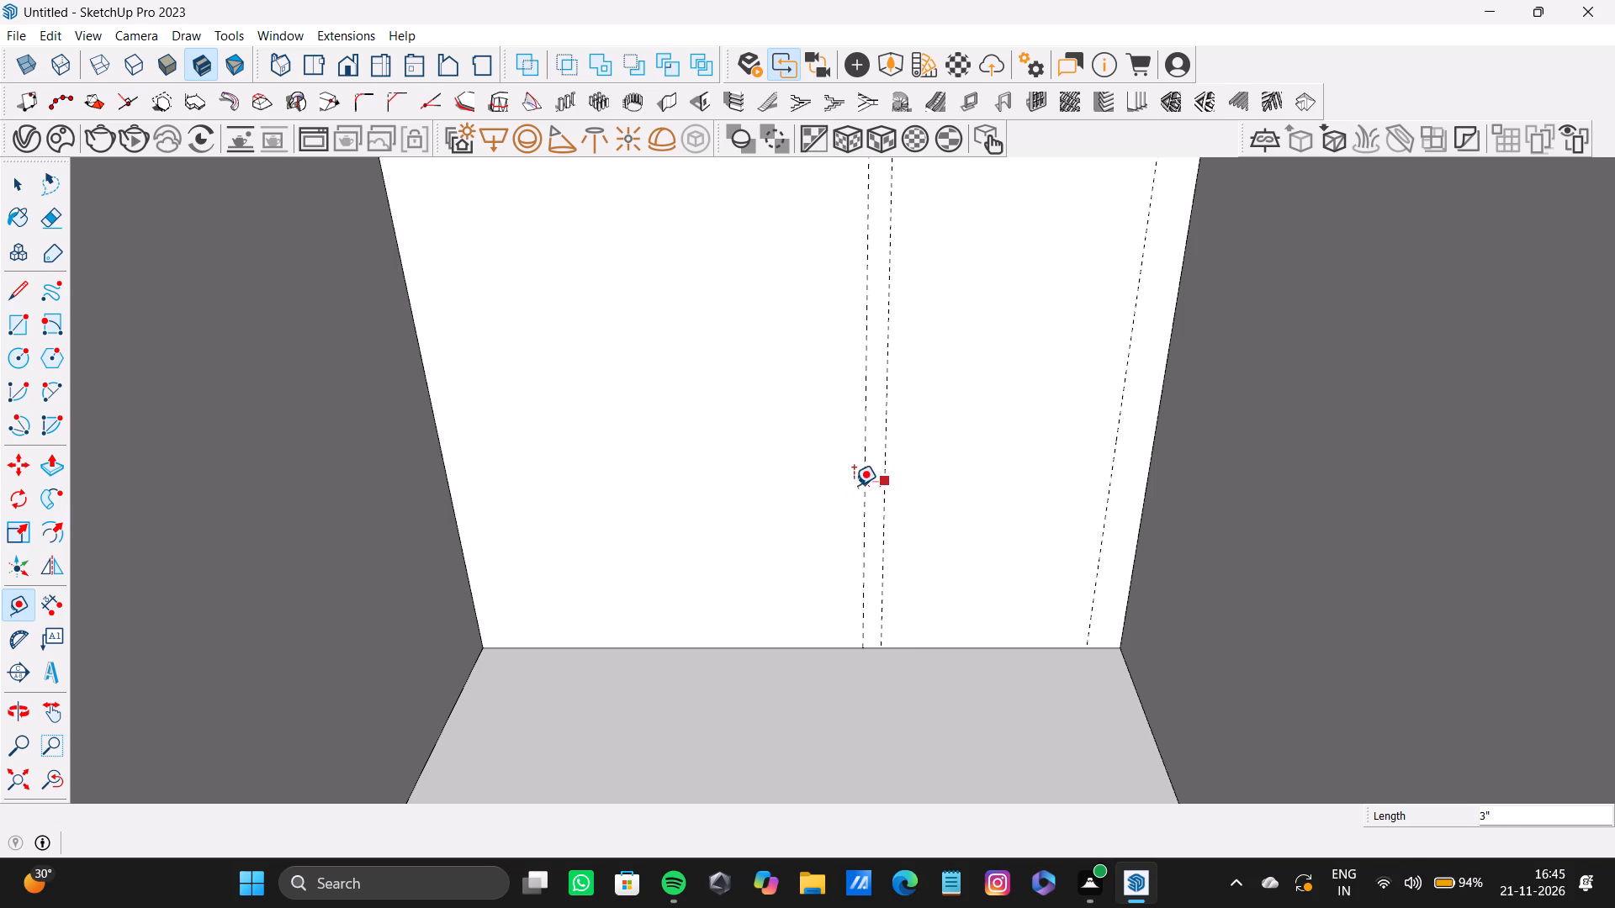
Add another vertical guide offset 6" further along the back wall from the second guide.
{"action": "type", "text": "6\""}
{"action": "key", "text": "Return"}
Place a horizontal guide on the back wall about 1' 10" below its top inner edge.
{"action": "scroll", "coordinate": [863, 477], "scroll_direction": "down", "scroll_amount": 9}
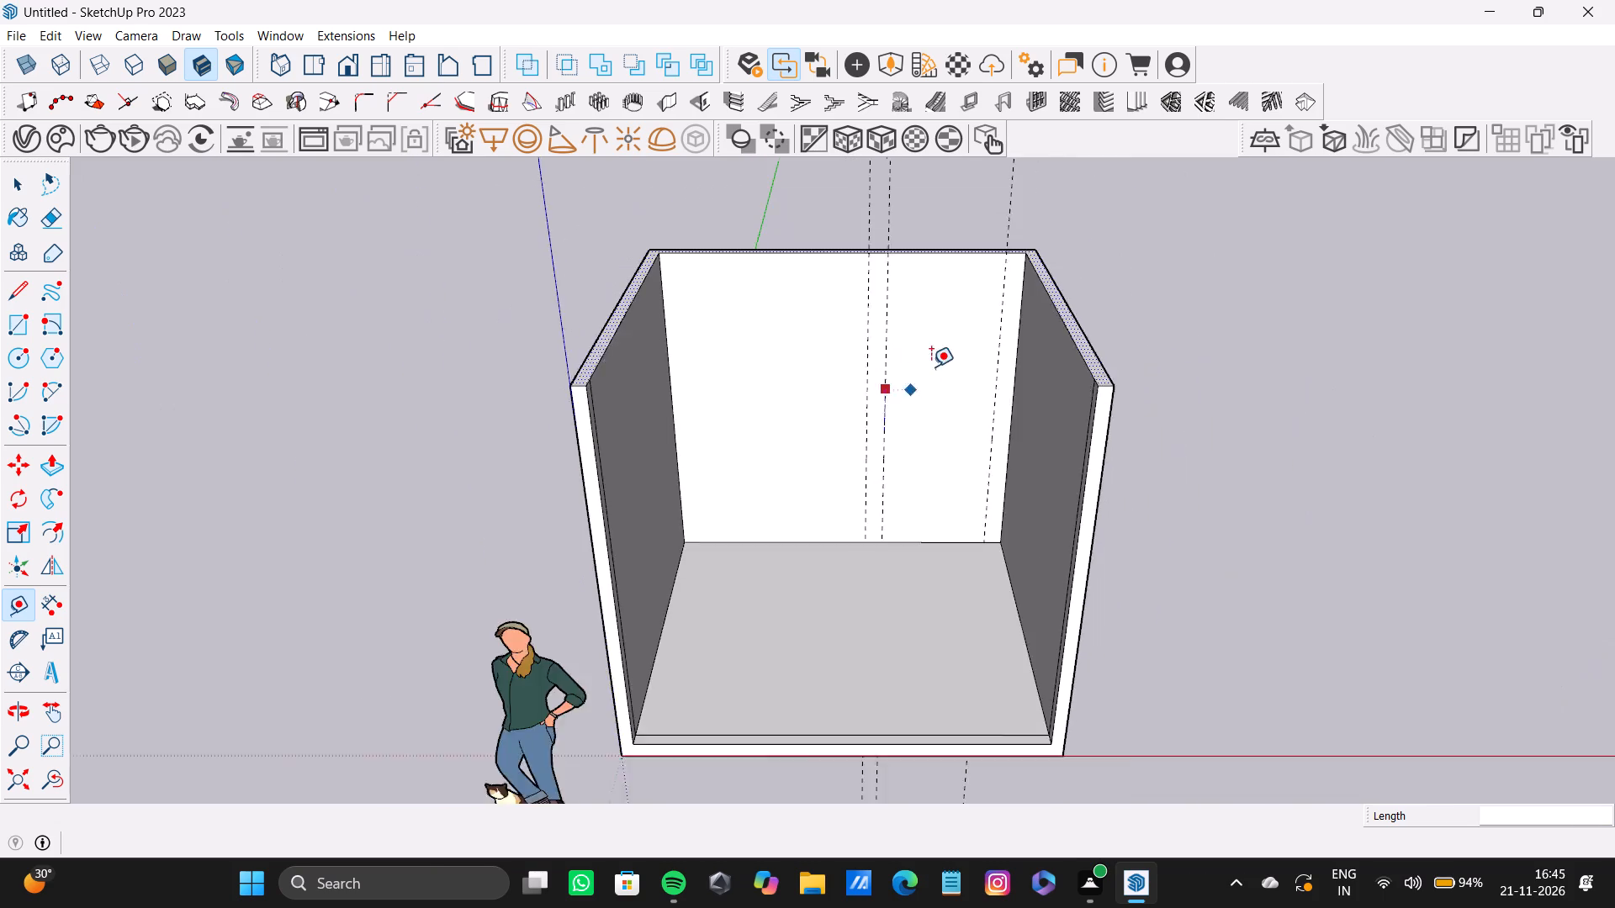
{"action": "middle_click_drag", "start_coordinate": [931, 367], "coordinate": [914, 440], "text": "shift"}
{"action": "scroll", "coordinate": [903, 329], "scroll_direction": "up", "scroll_amount": 10}
{"action": "left_click", "coordinate": [975, 336]}
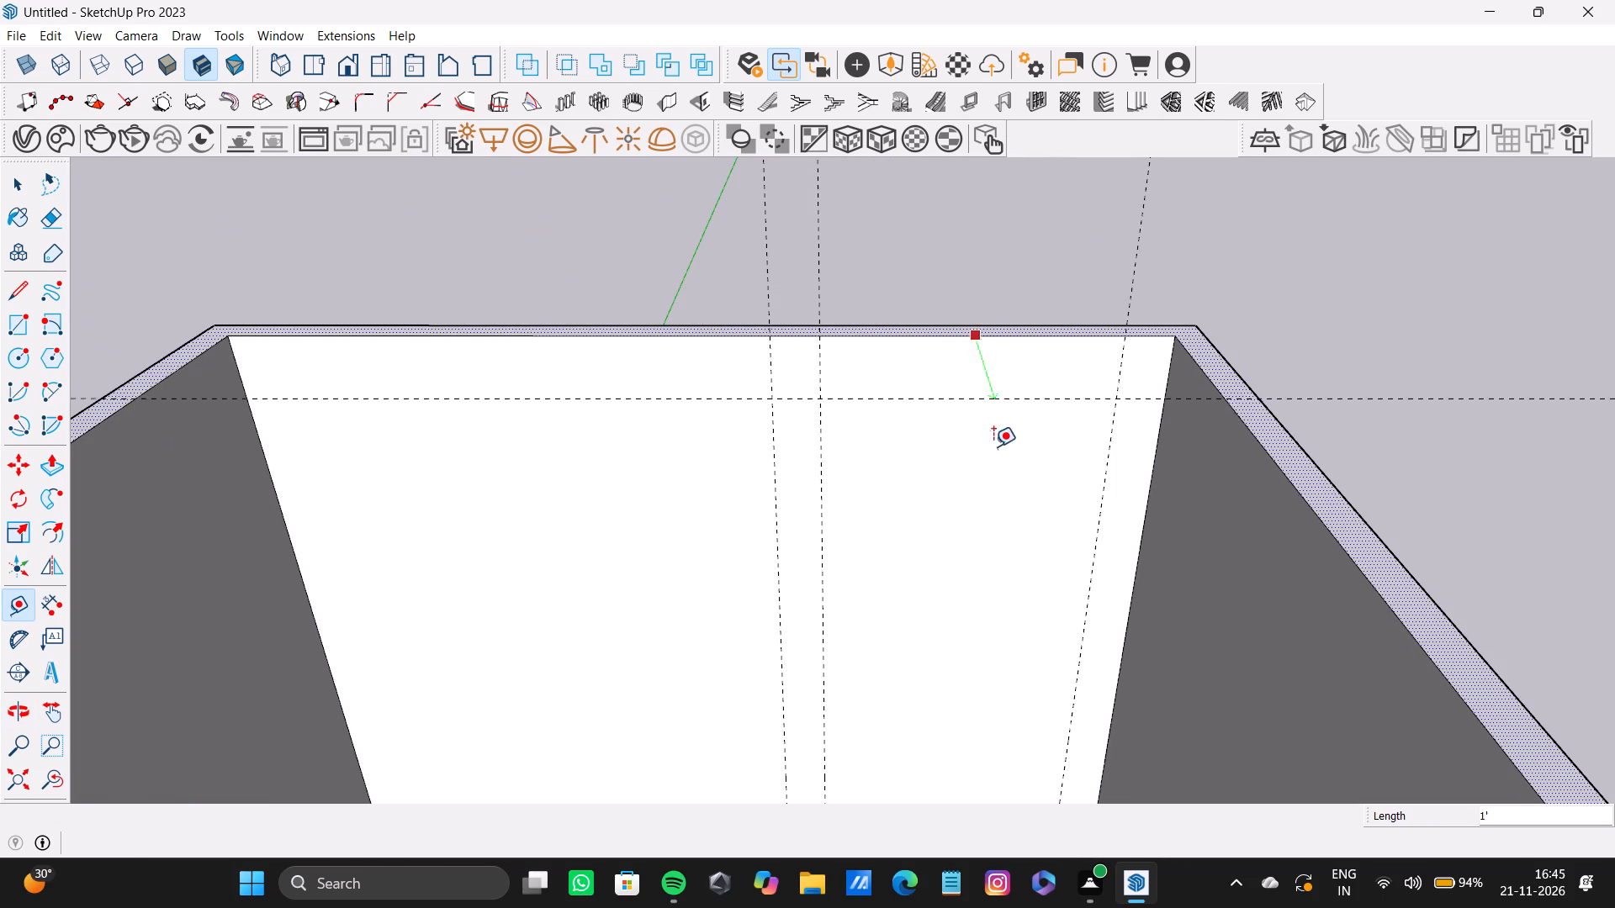
{"action": "scroll", "coordinate": [993, 446], "scroll_direction": "down", "scroll_amount": 4}
{"action": "middle_click_drag", "start_coordinate": [993, 451], "coordinate": [979, 273]}
{"action": "scroll", "coordinate": [1002, 483], "scroll_direction": "up", "scroll_amount": 4}
{"action": "middle_click_drag", "start_coordinate": [989, 509], "coordinate": [1091, 356], "text": "shift"}
{"action": "scroll", "coordinate": [989, 509], "scroll_direction": "up", "scroll_amount": 1, "text": "shift"}
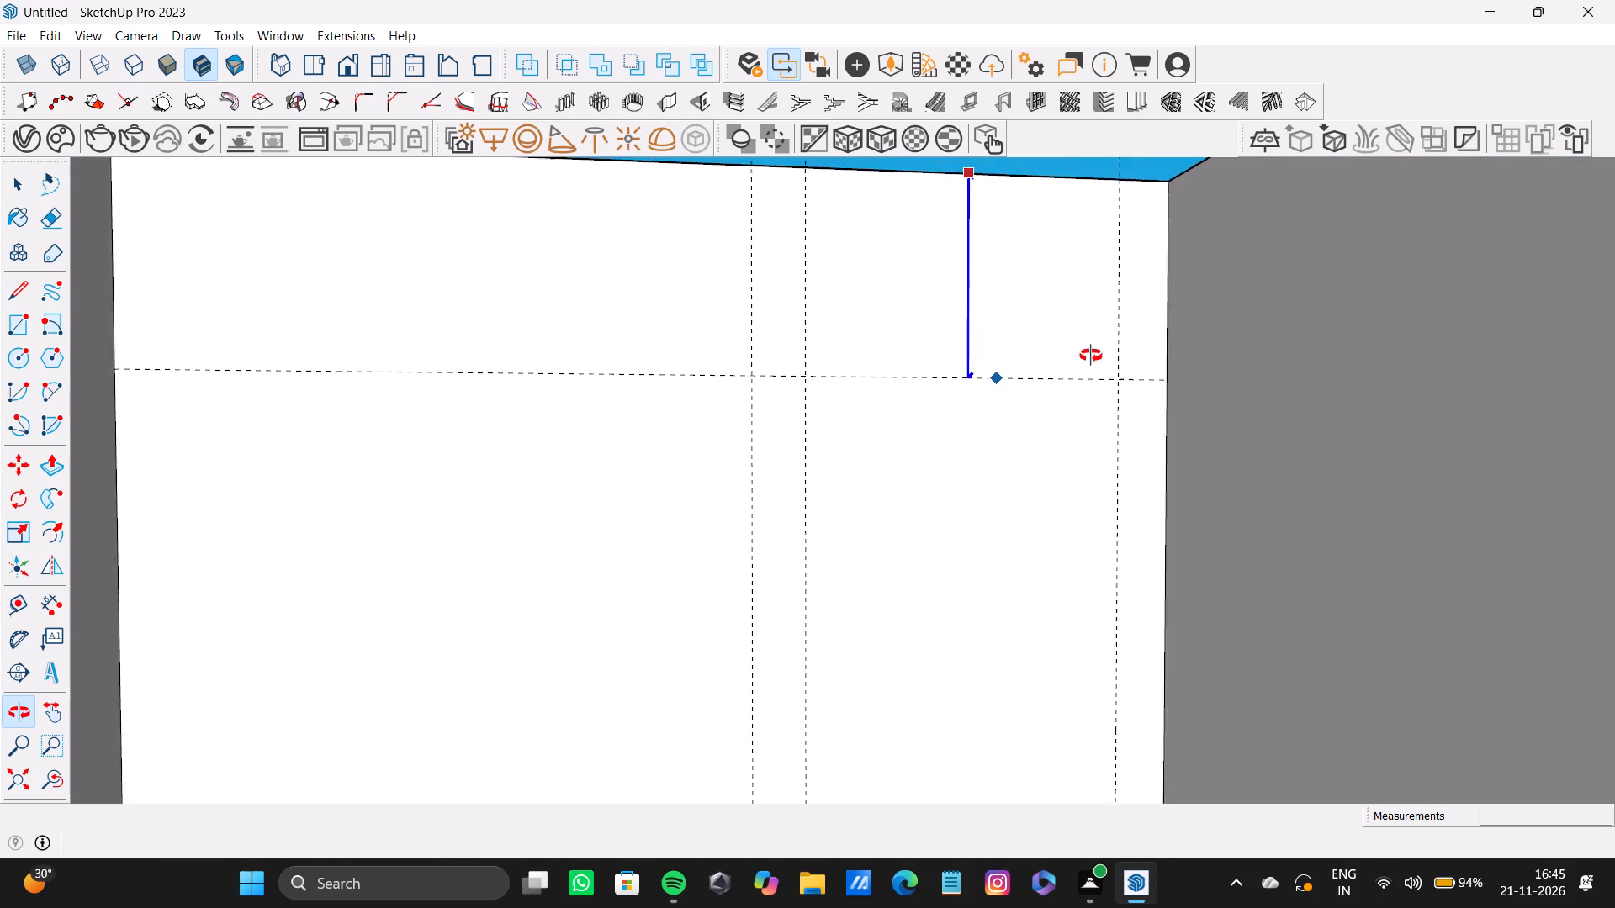
{"action": "middle_click_drag", "start_coordinate": [1091, 356], "coordinate": [1054, 486], "text": "shift"}
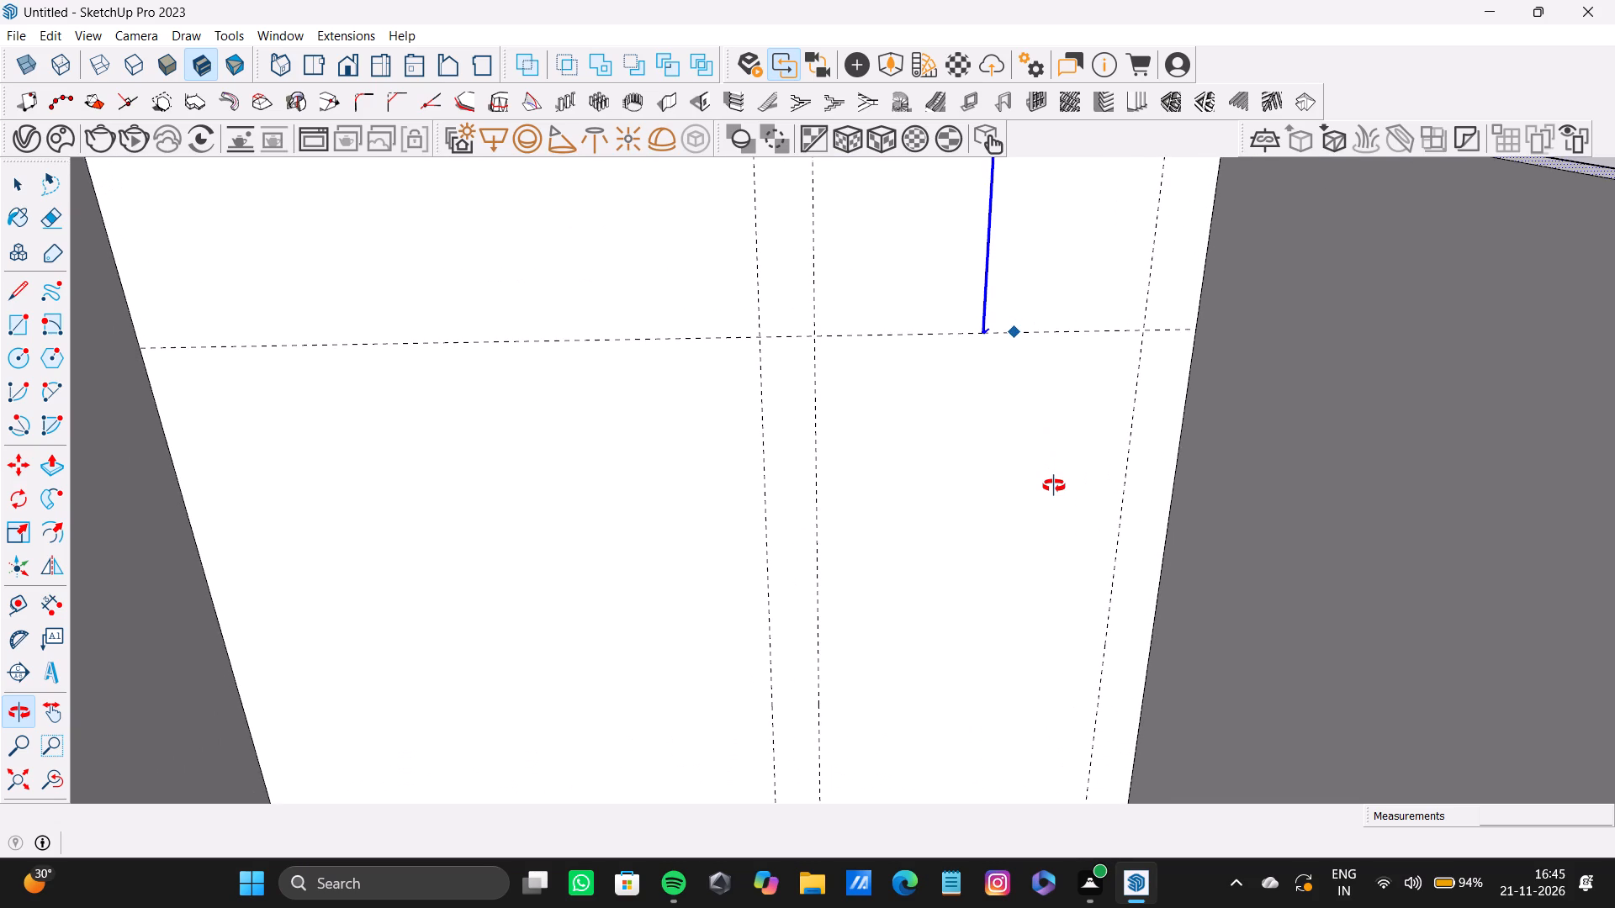
{"action": "middle_click_drag", "start_coordinate": [1054, 486], "coordinate": [1036, 459], "text": "shift"}
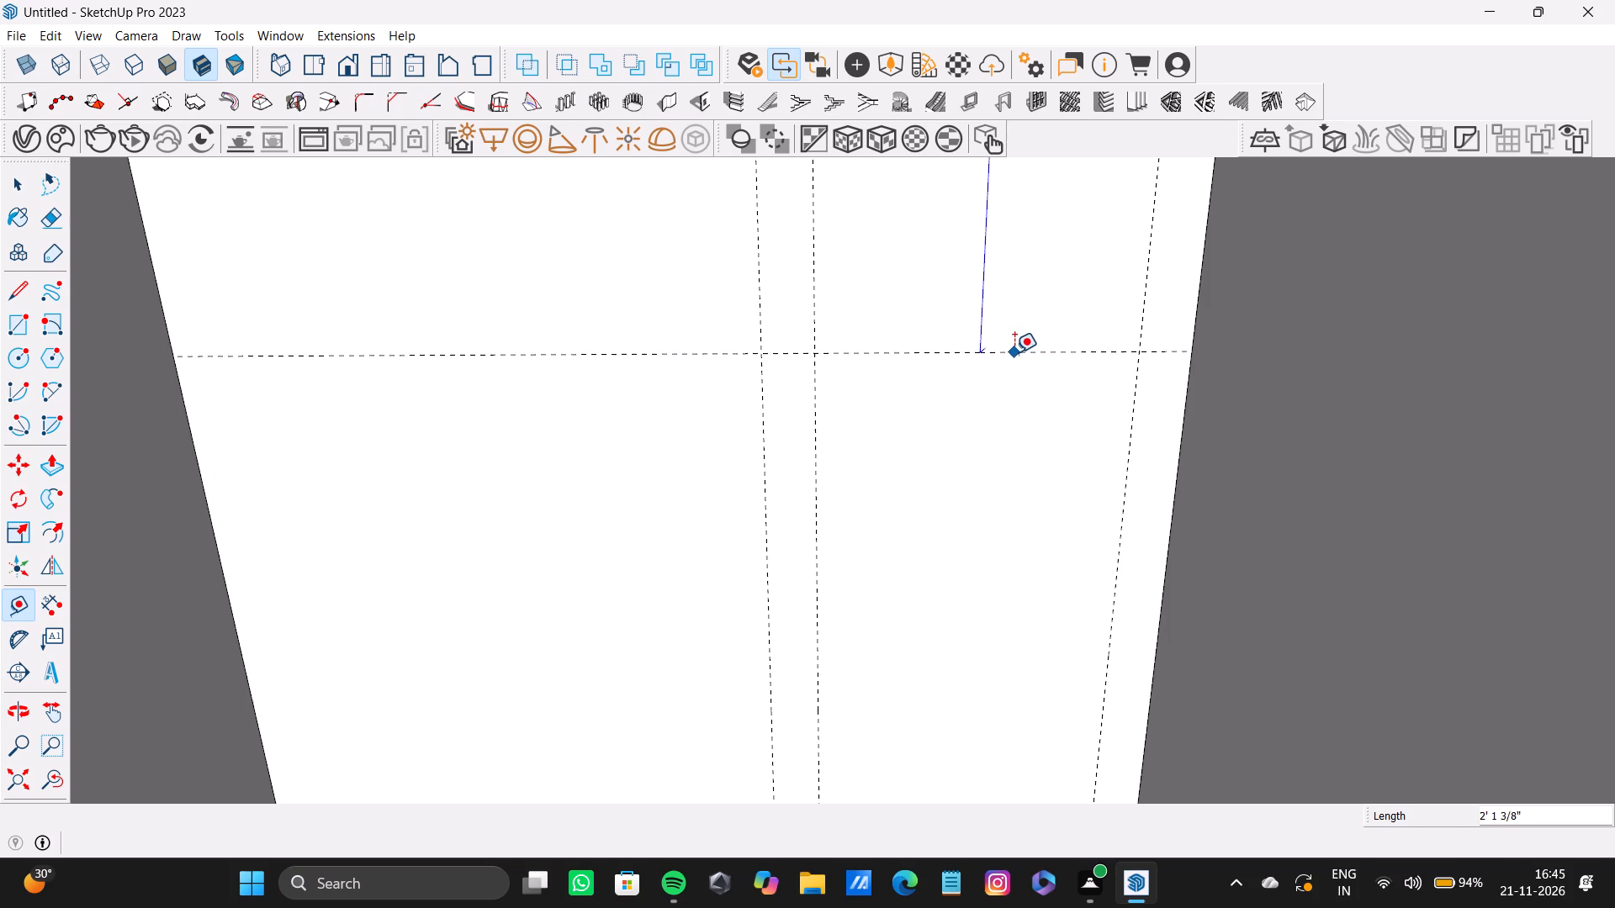
{"action": "scroll", "coordinate": [1014, 353], "scroll_direction": "down", "scroll_amount": 8}
{"action": "middle_click", "coordinate": [1009, 373]}
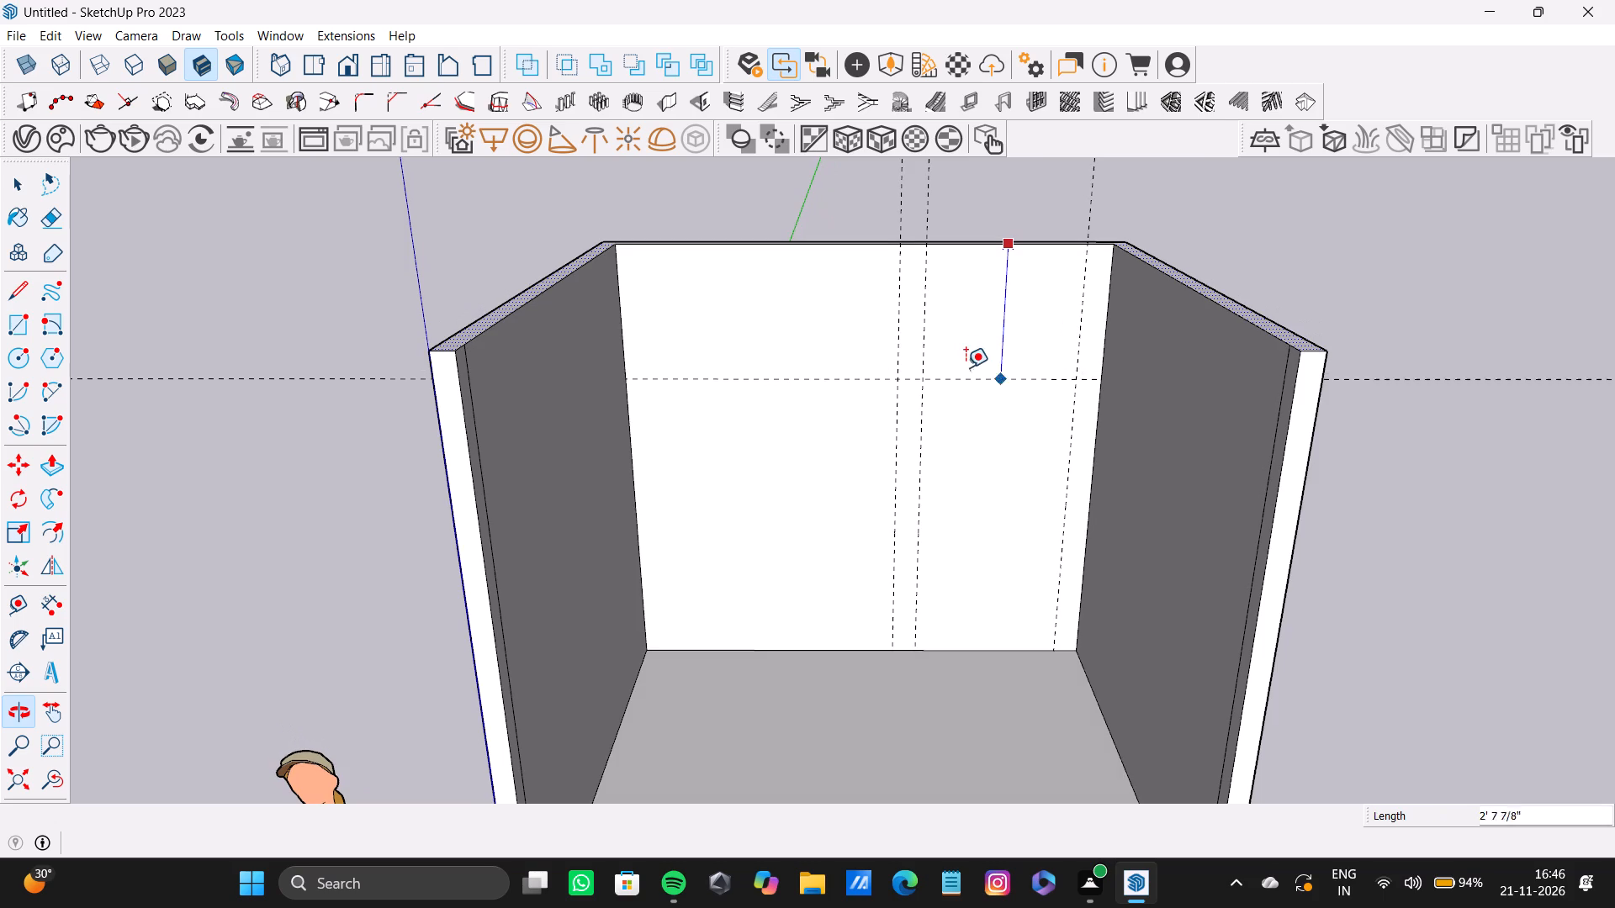
{"action": "left_click", "coordinate": [971, 340]}
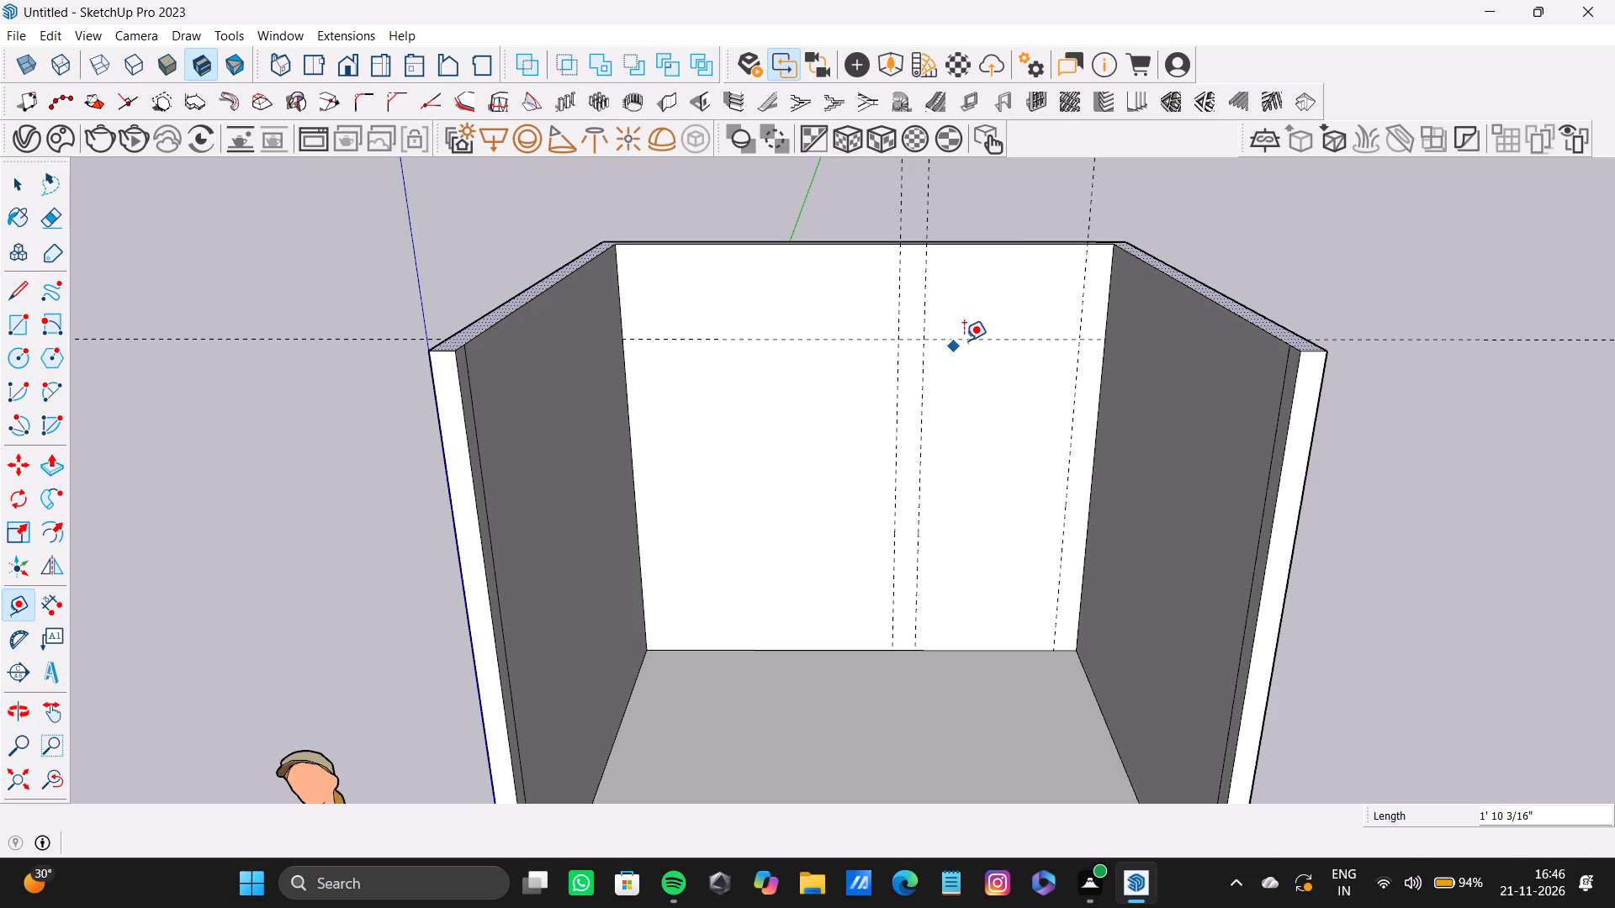
Draw a door rectangle about 6' 10 7/8" by 3' 3/4" between the guides, from the horizontal guide down to the floor.
{"action": "key", "text": "r"}
{"action": "scroll", "coordinate": [921, 358], "scroll_direction": "up", "scroll_amount": 7}
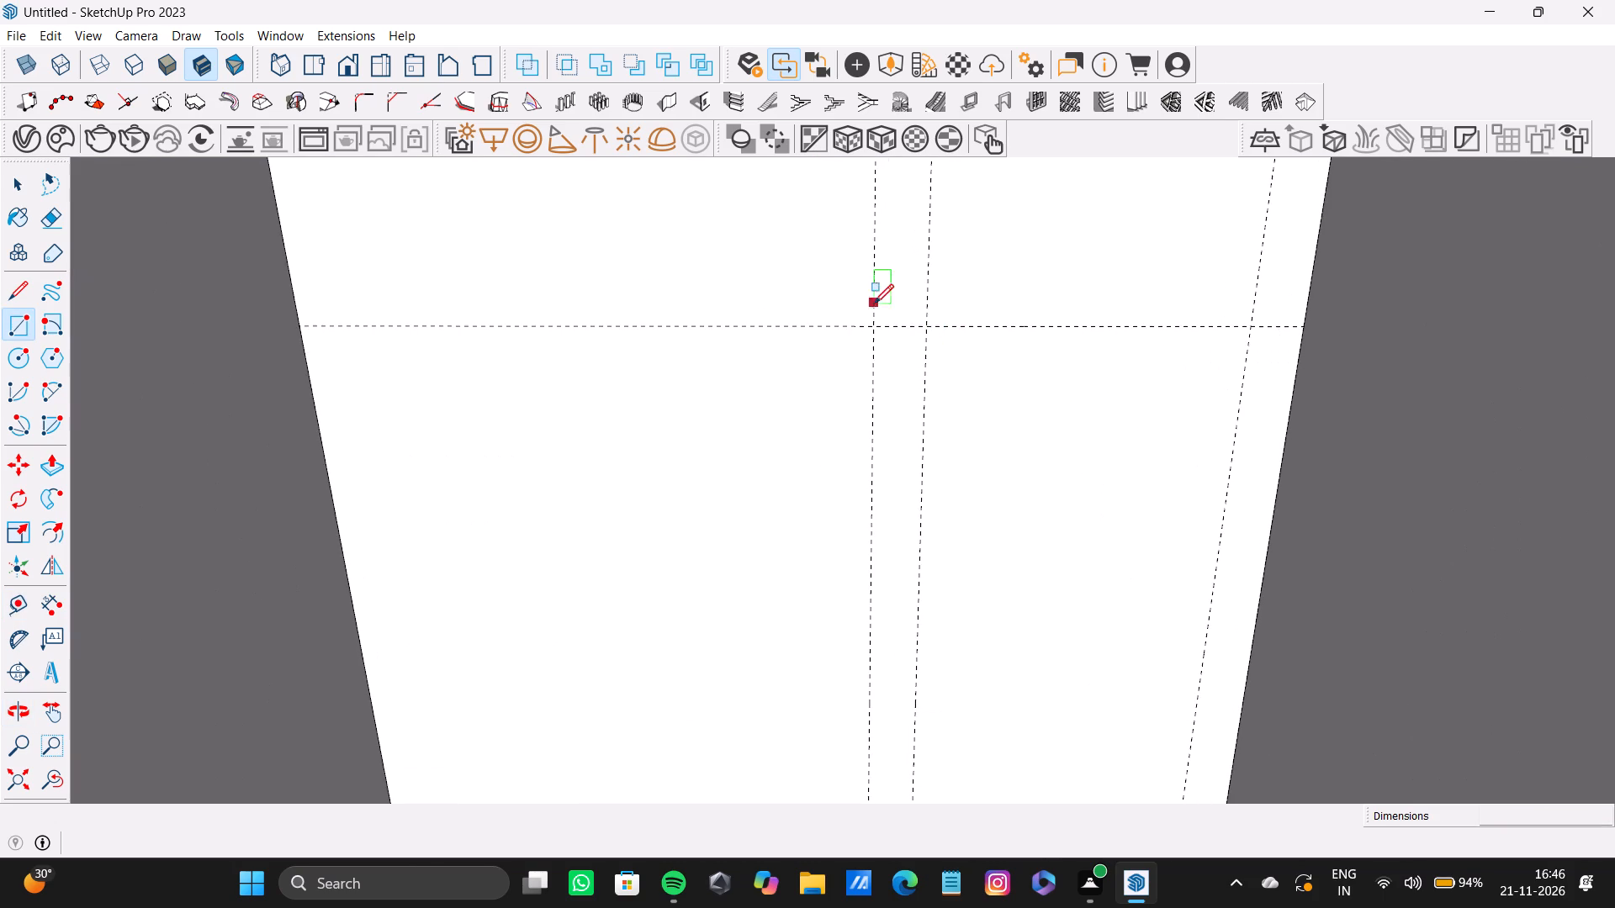
{"action": "left_click", "coordinate": [927, 325]}
{"action": "scroll", "coordinate": [1076, 585], "scroll_direction": "down", "scroll_amount": 5}
{"action": "middle_click_drag", "start_coordinate": [1115, 609], "coordinate": [1094, 423], "text": "shift"}
{"action": "scroll", "coordinate": [1094, 424], "scroll_direction": "down", "scroll_amount": 1, "text": "shift"}
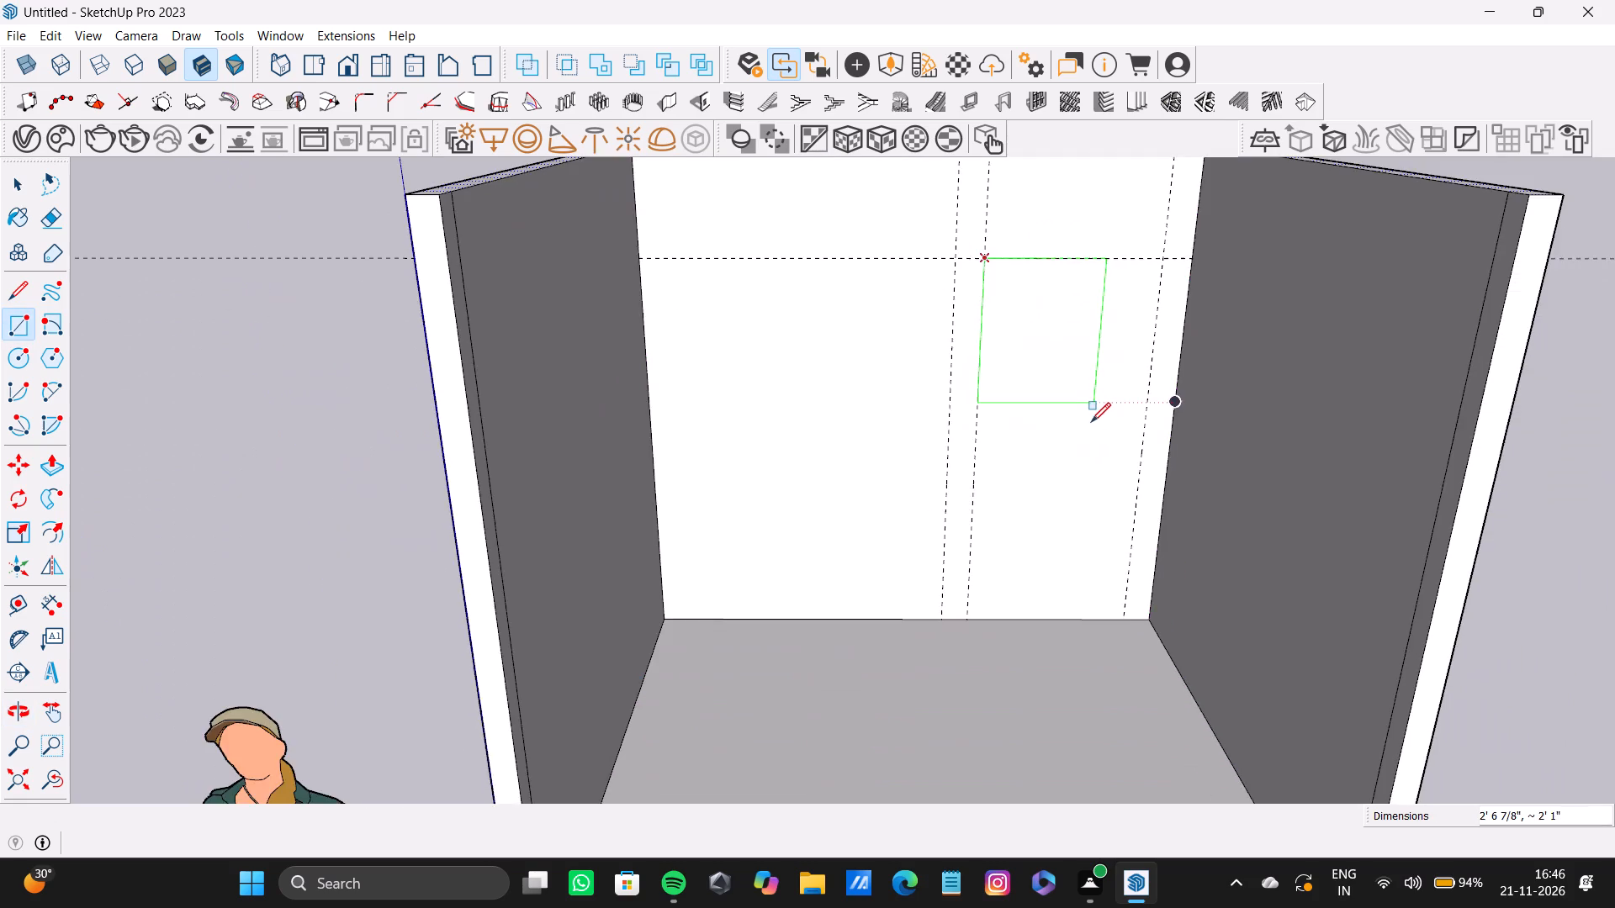
{"action": "scroll", "coordinate": [1090, 426], "scroll_direction": "down", "scroll_amount": 3}
{"action": "middle_click_drag", "start_coordinate": [1084, 437], "coordinate": [1066, 375], "text": "shift"}
{"action": "scroll", "coordinate": [1077, 474], "scroll_direction": "up", "scroll_amount": 6}
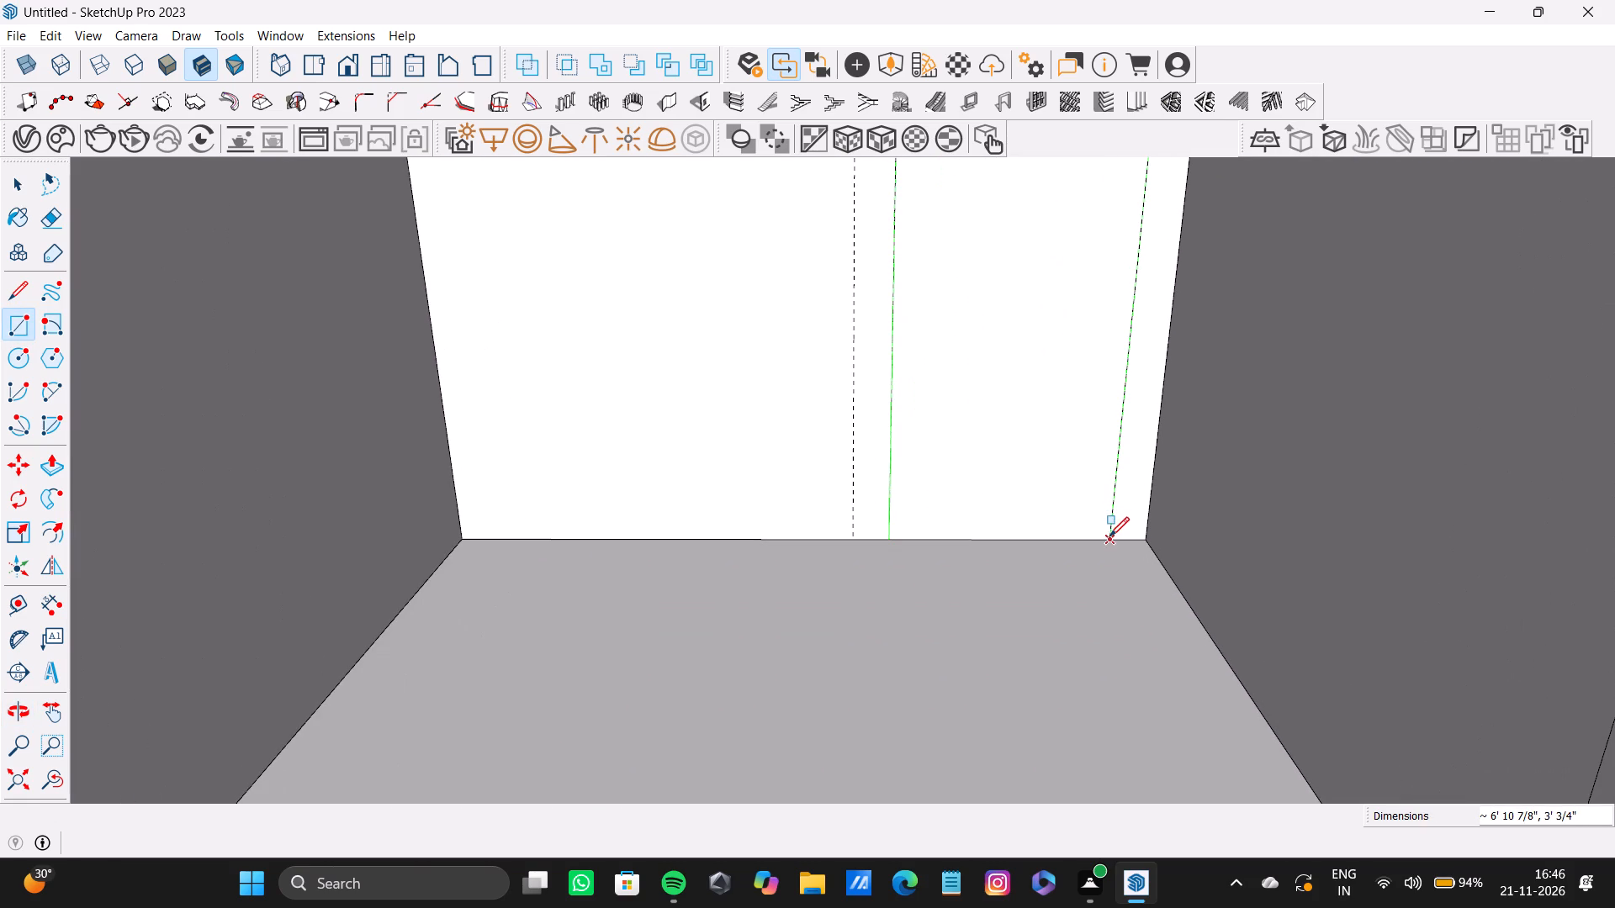
{"action": "left_click", "coordinate": [1109, 536]}
{"action": "scroll", "coordinate": [1035, 511], "scroll_direction": "down", "scroll_amount": 9}
{"action": "middle_click_drag", "start_coordinate": [1021, 459], "coordinate": [941, 599], "text": "shift"}
{"action": "key", "text": "space"}
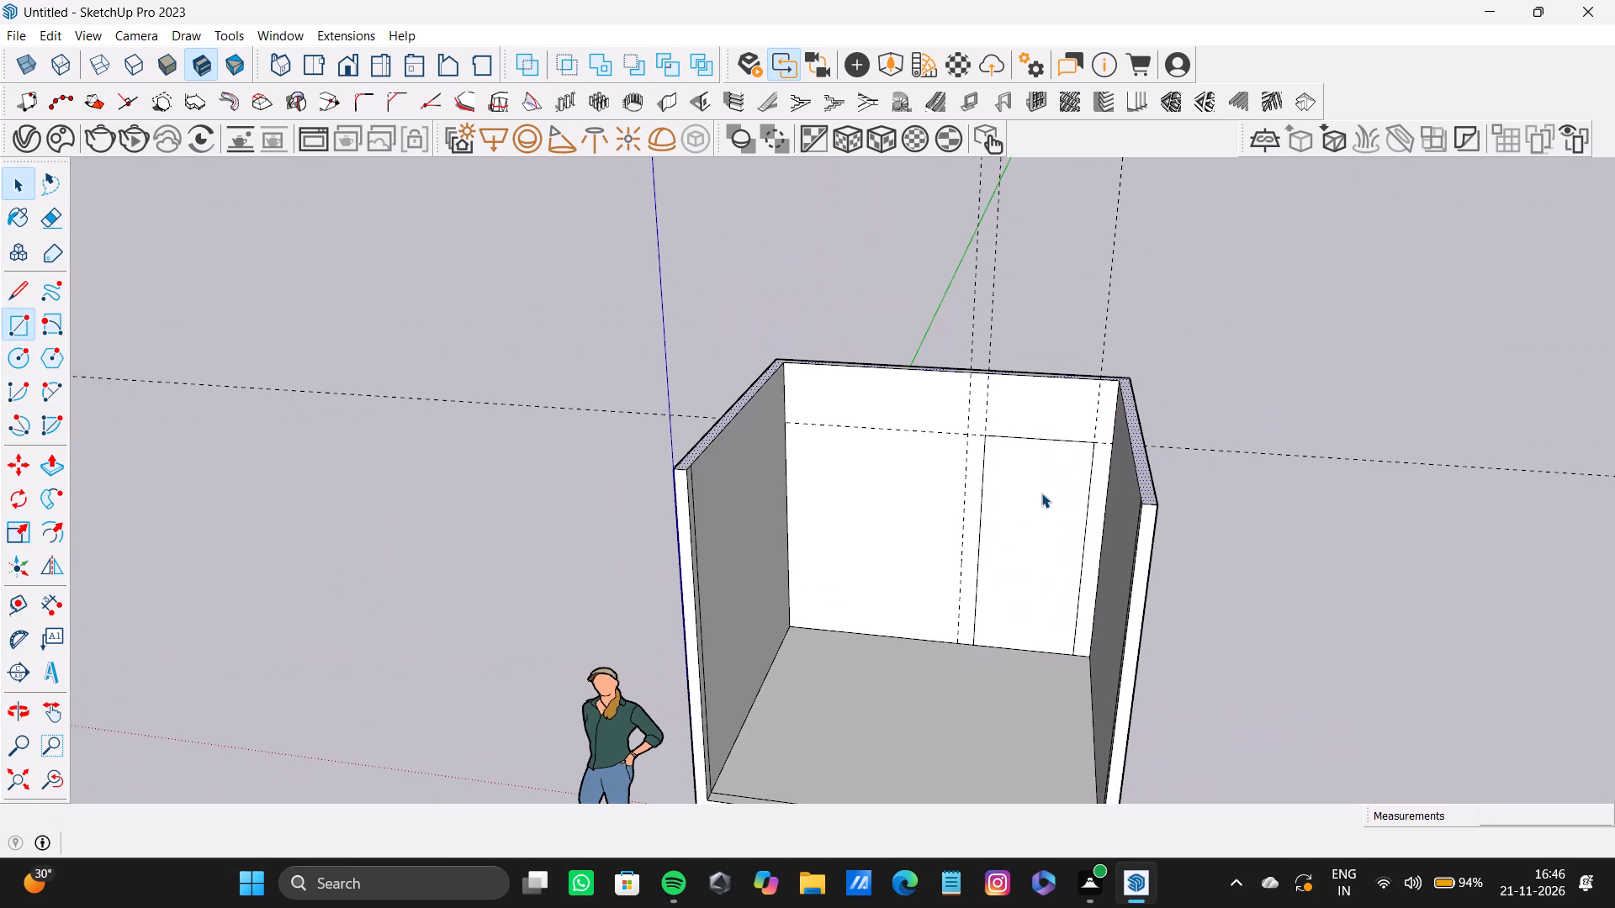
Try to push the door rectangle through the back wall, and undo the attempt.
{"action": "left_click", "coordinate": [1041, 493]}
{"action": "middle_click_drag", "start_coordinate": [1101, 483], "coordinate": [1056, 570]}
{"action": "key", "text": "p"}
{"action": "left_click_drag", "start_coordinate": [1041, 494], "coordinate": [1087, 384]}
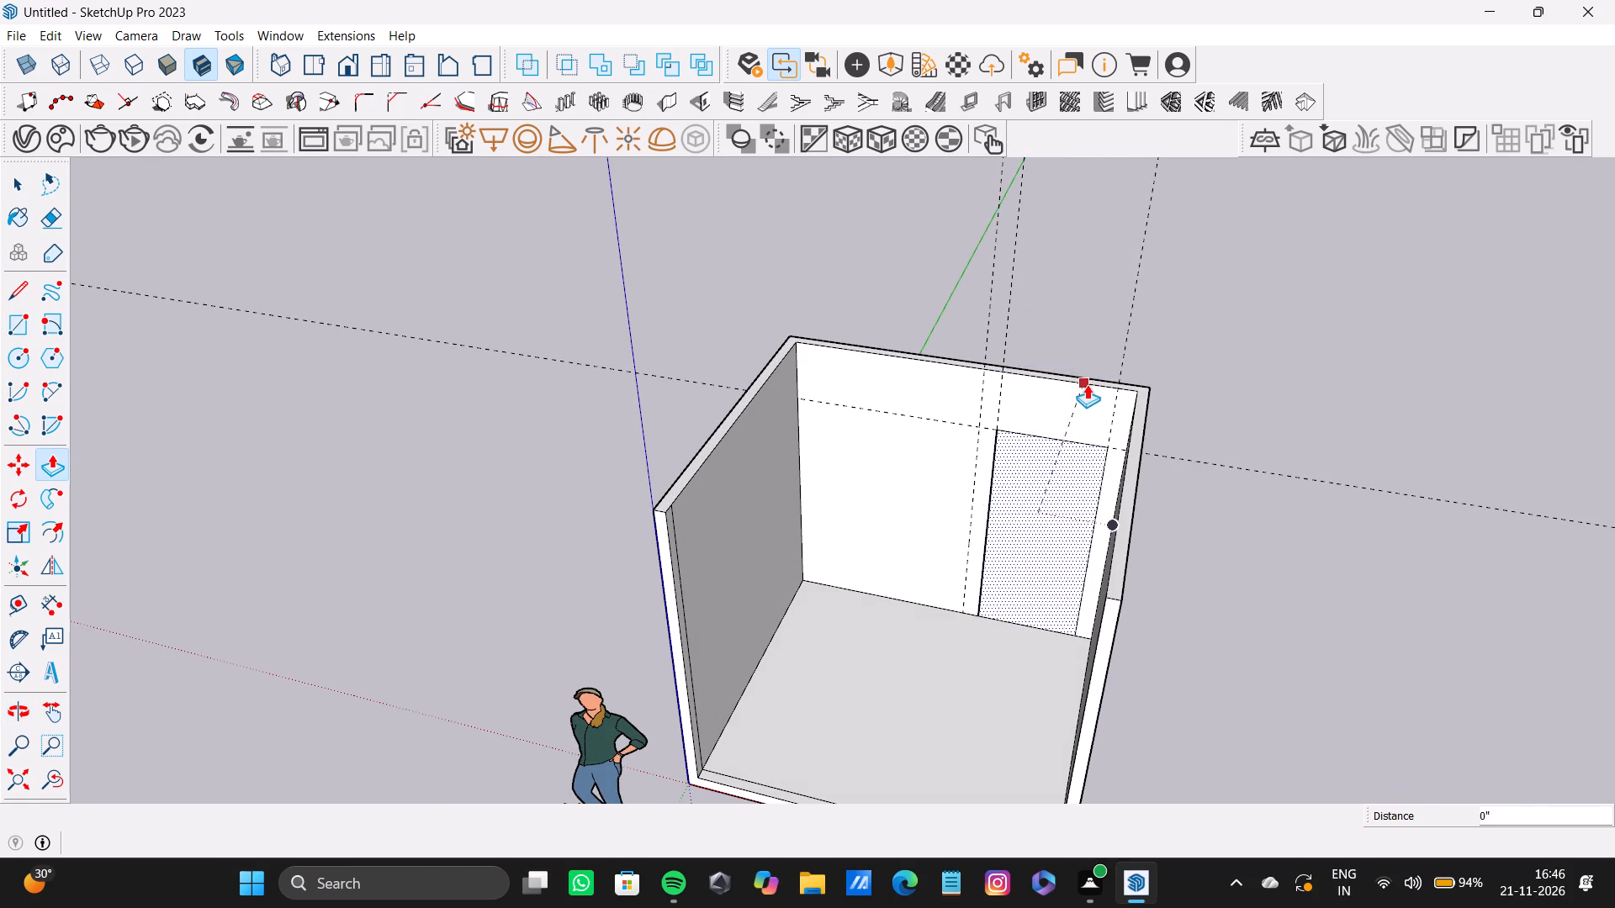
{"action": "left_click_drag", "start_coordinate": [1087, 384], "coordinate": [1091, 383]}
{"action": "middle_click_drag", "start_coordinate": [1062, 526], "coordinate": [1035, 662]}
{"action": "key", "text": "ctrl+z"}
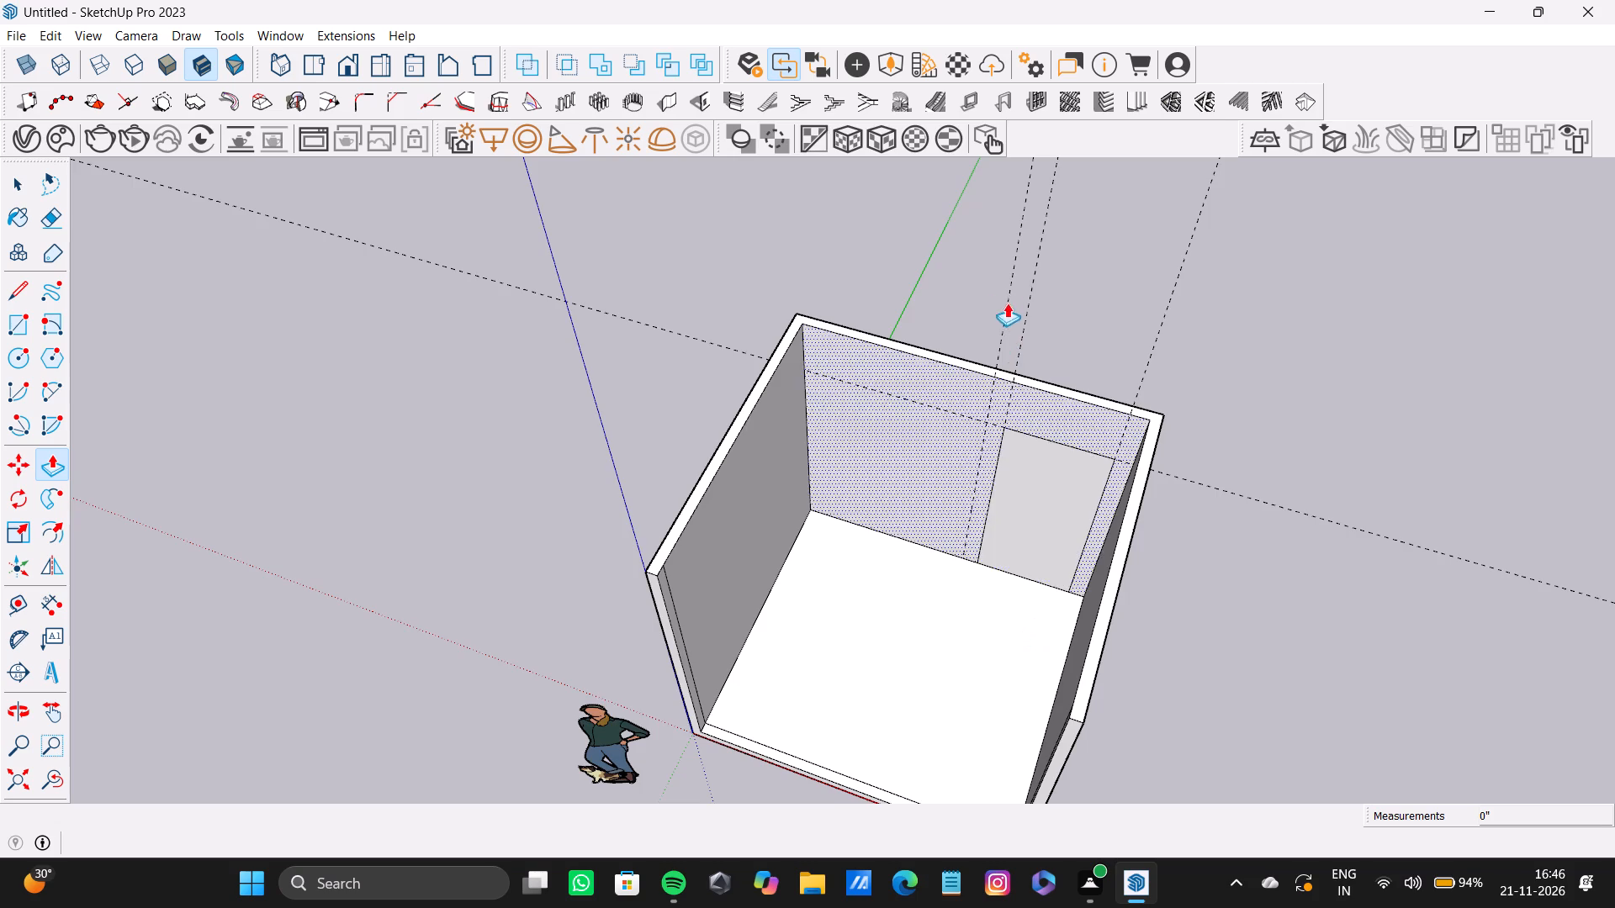
Push the door rectangle back about 3 9/16" through the back wall to cut the door opening.
{"action": "scroll", "coordinate": [1111, 554], "scroll_direction": "up", "scroll_amount": 6}
{"action": "middle_click_drag", "start_coordinate": [1112, 474], "coordinate": [996, 609], "text": "shift"}
{"action": "left_click_drag", "start_coordinate": [924, 548], "coordinate": [993, 438]}
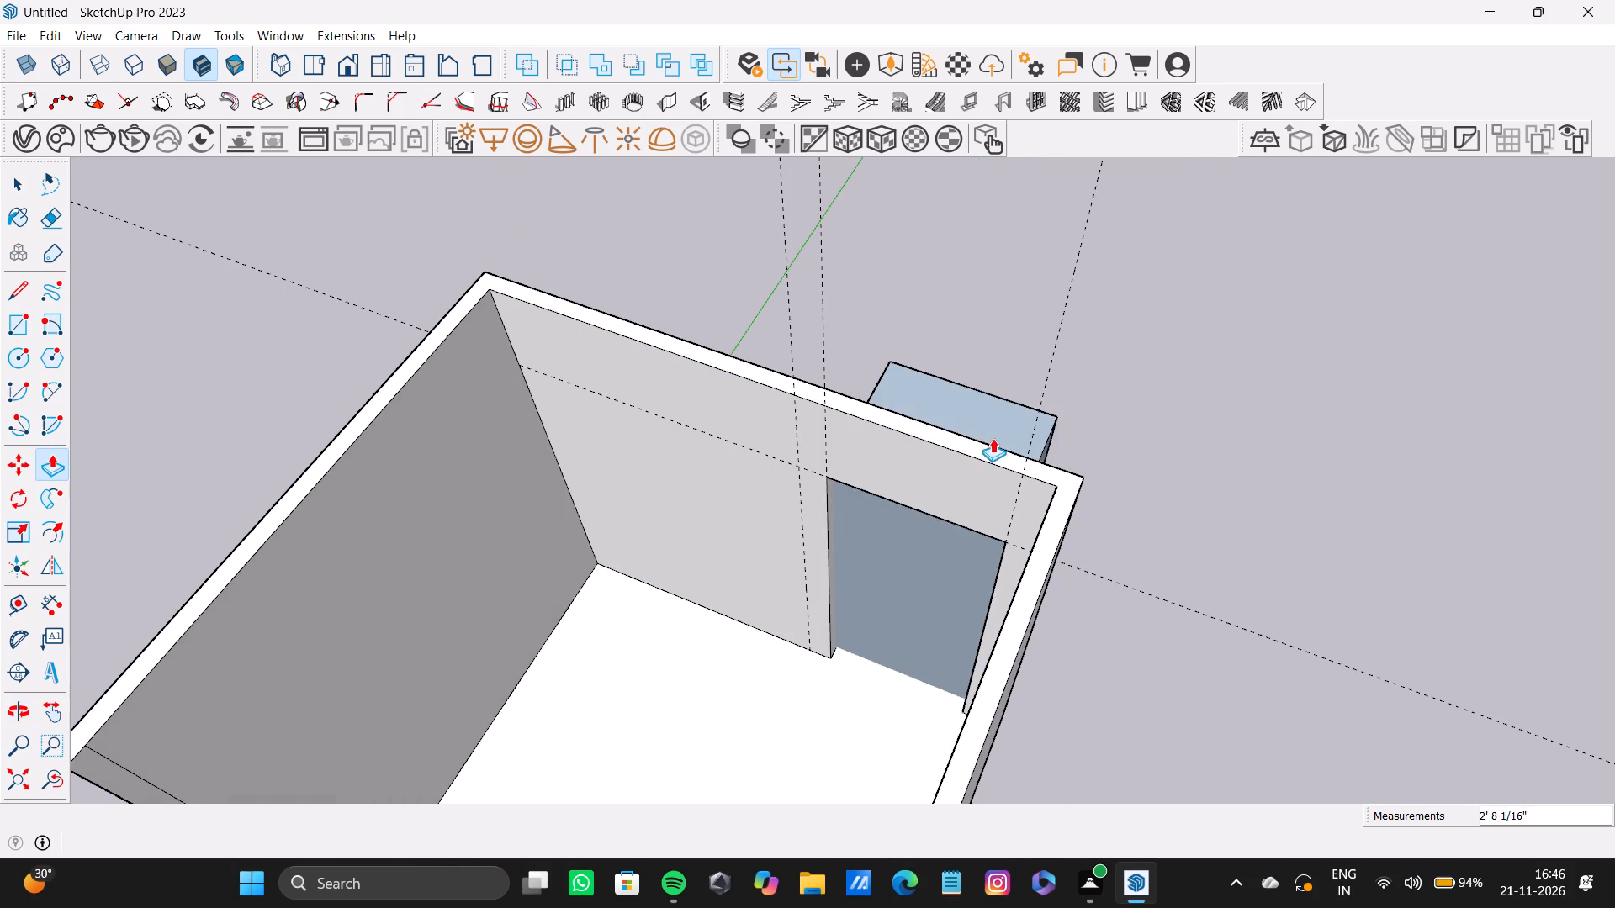
{"action": "left_click_drag", "start_coordinate": [993, 438], "coordinate": [994, 448]}
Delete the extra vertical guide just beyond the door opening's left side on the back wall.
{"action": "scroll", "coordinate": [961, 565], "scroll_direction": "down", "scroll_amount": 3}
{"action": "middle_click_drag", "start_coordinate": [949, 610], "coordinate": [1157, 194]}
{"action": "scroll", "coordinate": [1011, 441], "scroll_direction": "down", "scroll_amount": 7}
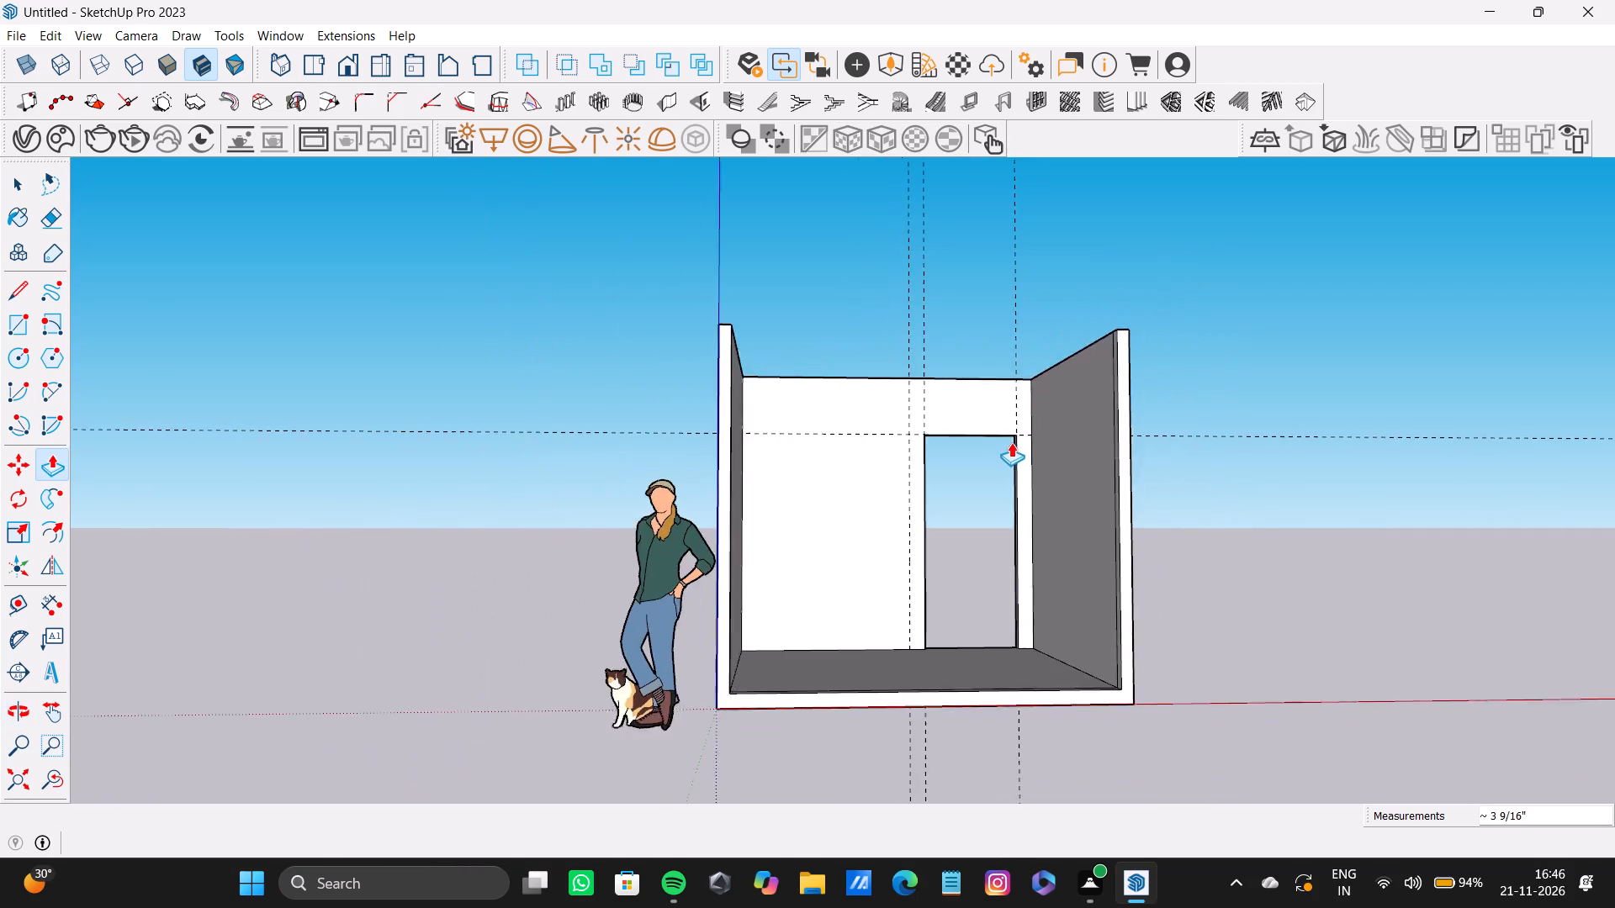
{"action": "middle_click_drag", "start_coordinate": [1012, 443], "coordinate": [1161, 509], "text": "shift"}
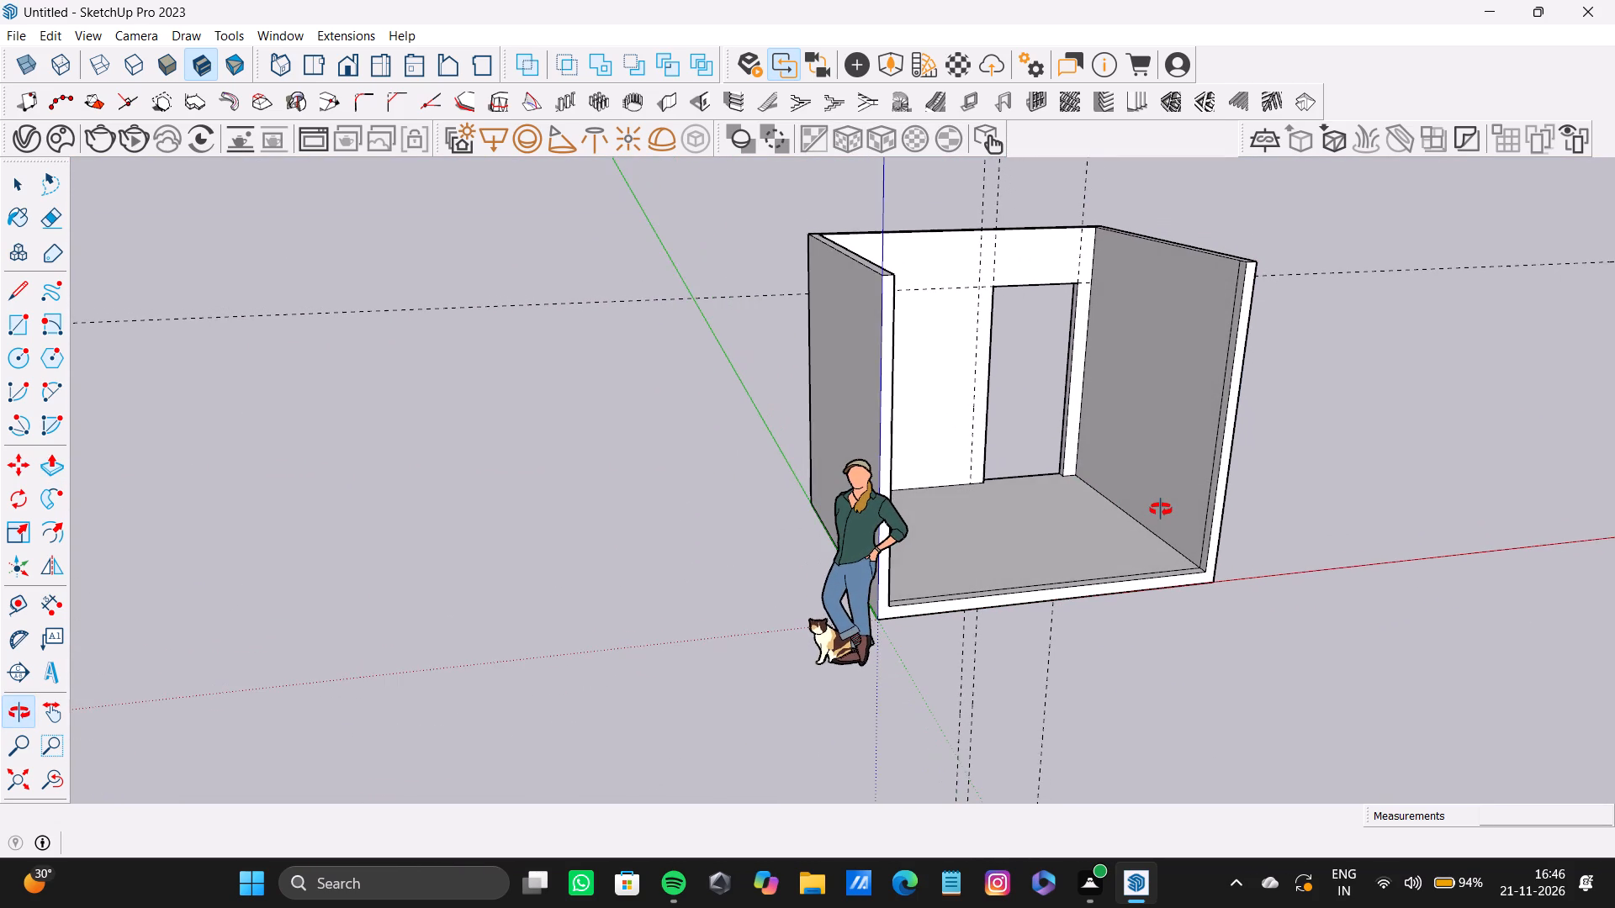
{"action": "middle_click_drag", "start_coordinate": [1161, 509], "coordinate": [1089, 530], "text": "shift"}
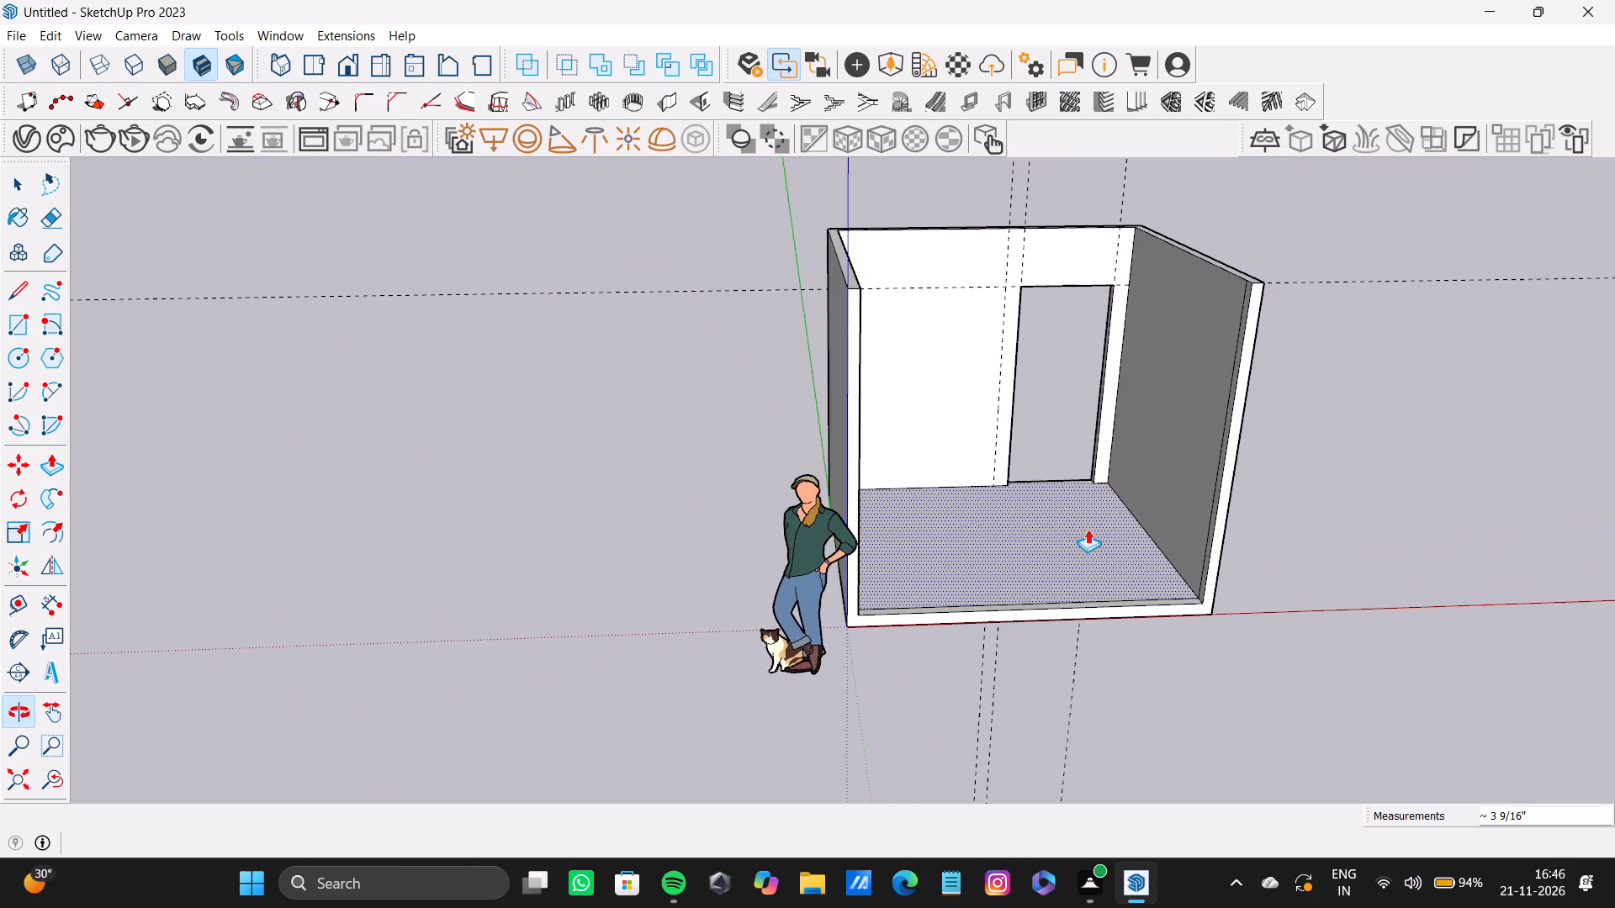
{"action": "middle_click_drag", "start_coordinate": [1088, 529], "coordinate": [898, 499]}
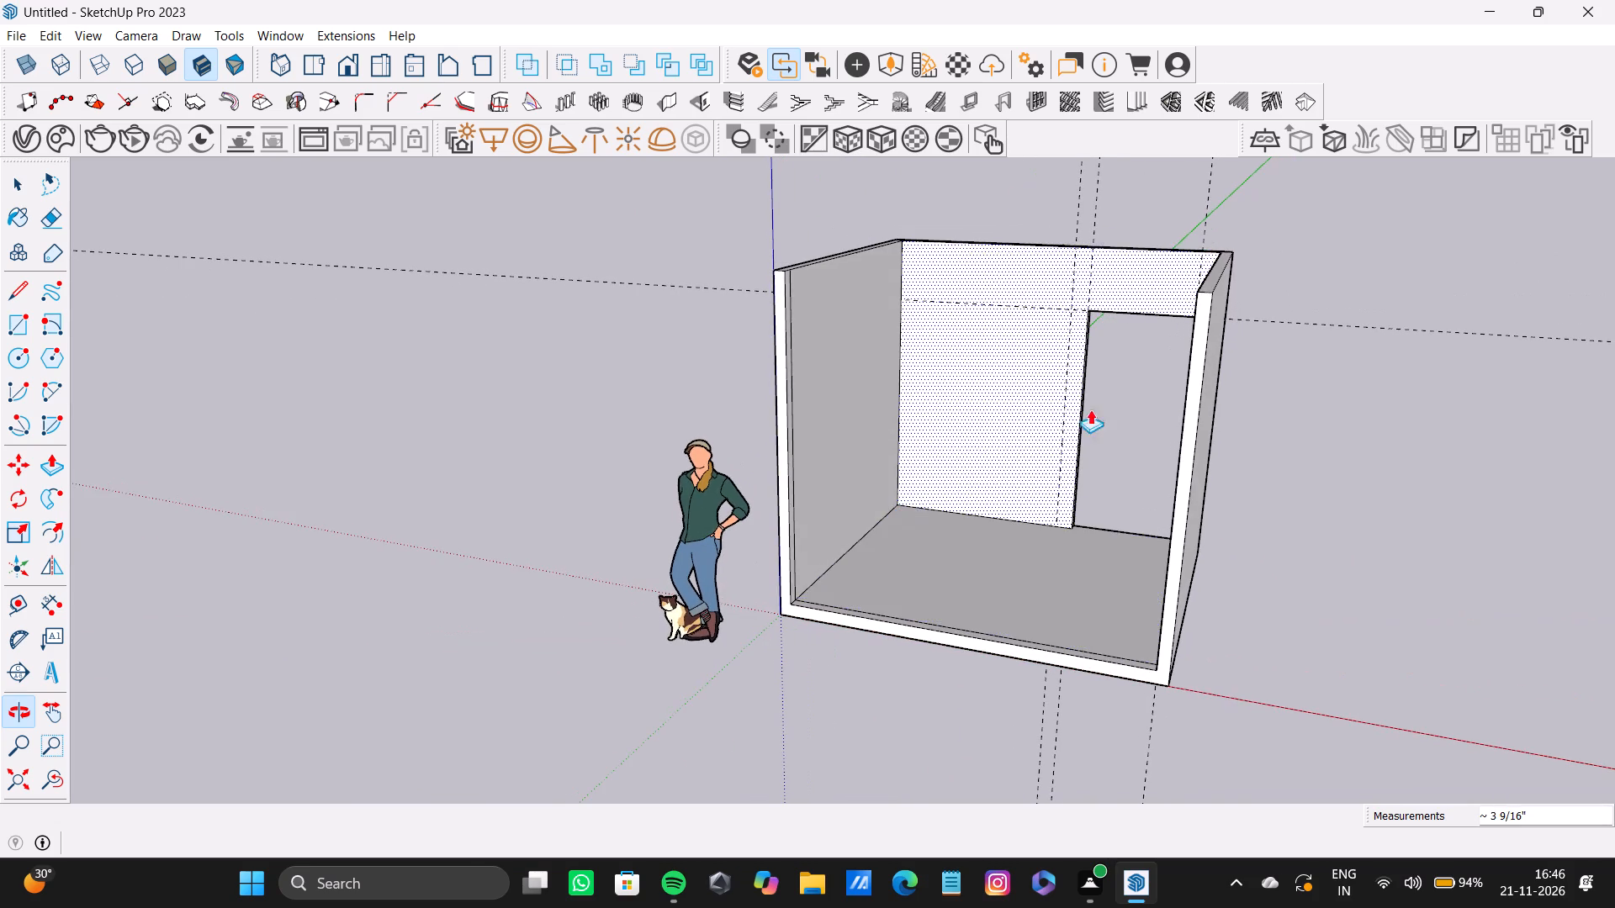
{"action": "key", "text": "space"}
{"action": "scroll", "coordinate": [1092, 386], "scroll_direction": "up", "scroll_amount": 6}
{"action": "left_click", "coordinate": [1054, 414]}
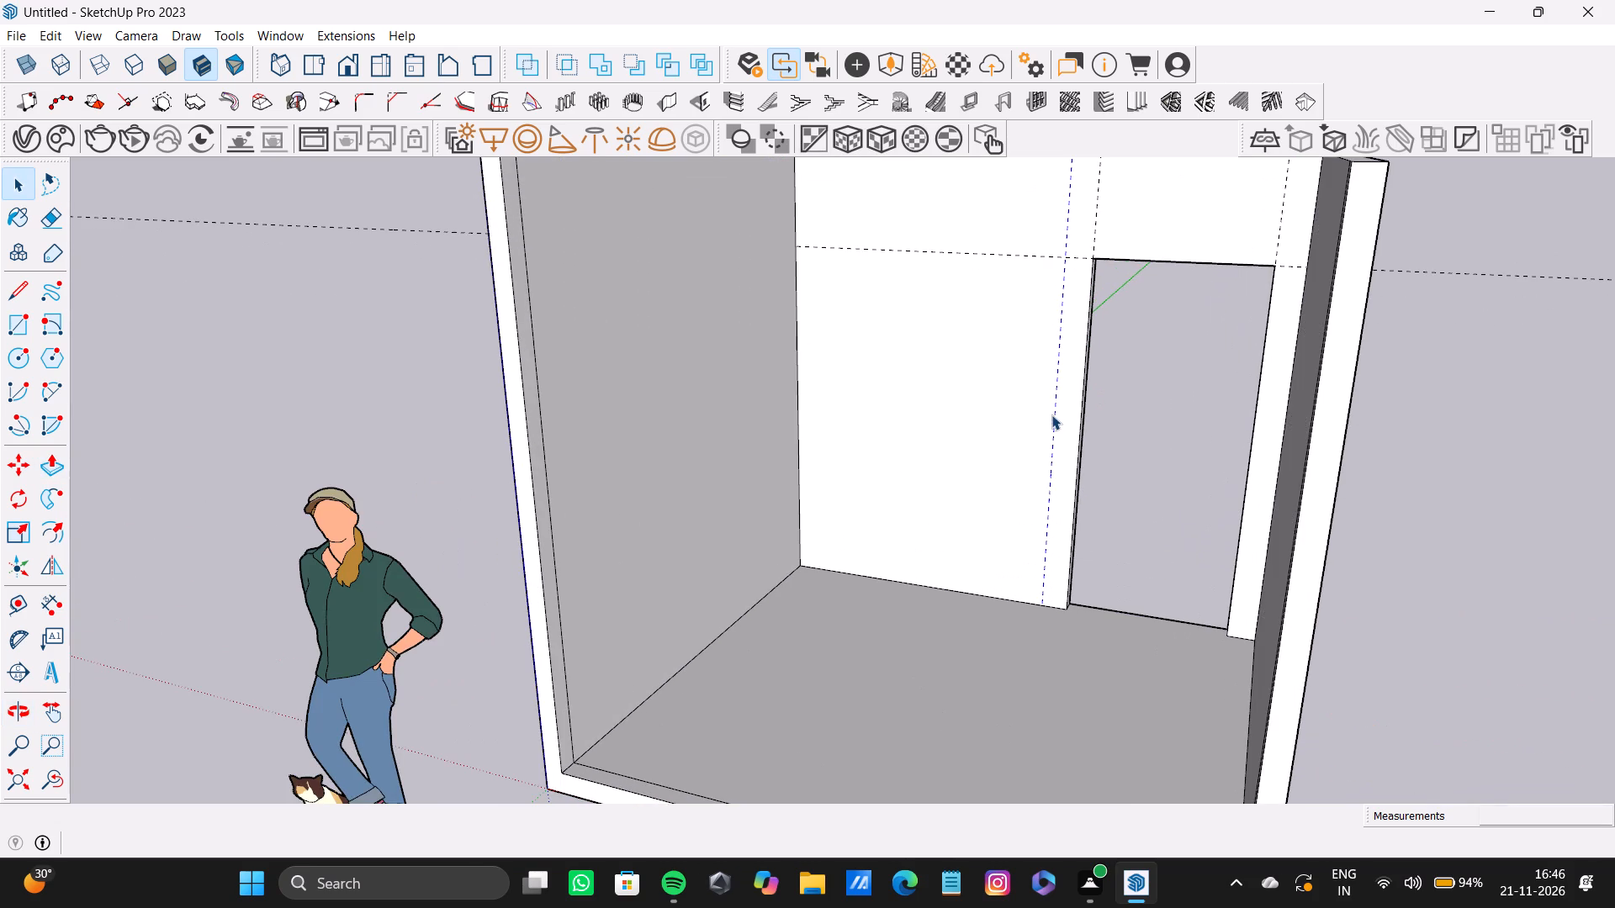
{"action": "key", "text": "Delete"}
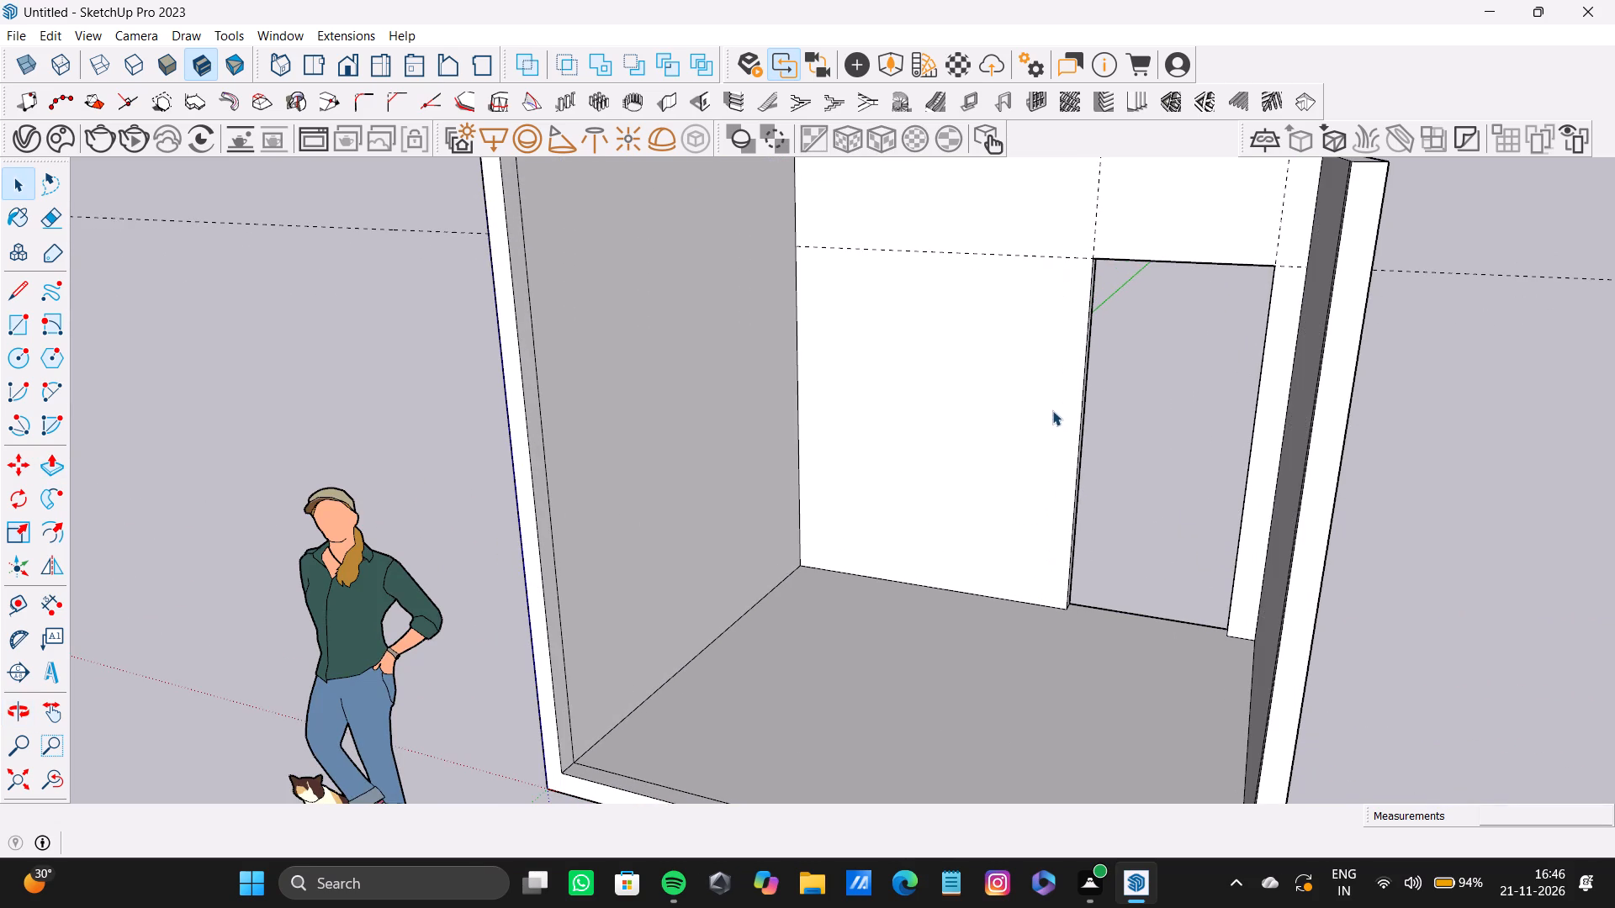
Add a vertical guide on the back wall offset 4" outward from the door opening's left edge.
{"action": "key", "text": "t"}
{"action": "scroll", "coordinate": [1094, 391], "scroll_direction": "up", "scroll_amount": 9}
{"action": "left_click", "coordinate": [1081, 388]}
{"action": "scroll", "coordinate": [1019, 389], "scroll_direction": "down", "scroll_amount": 6}
{"action": "middle_click_drag", "start_coordinate": [1035, 387], "coordinate": [1082, 468], "text": "shift"}
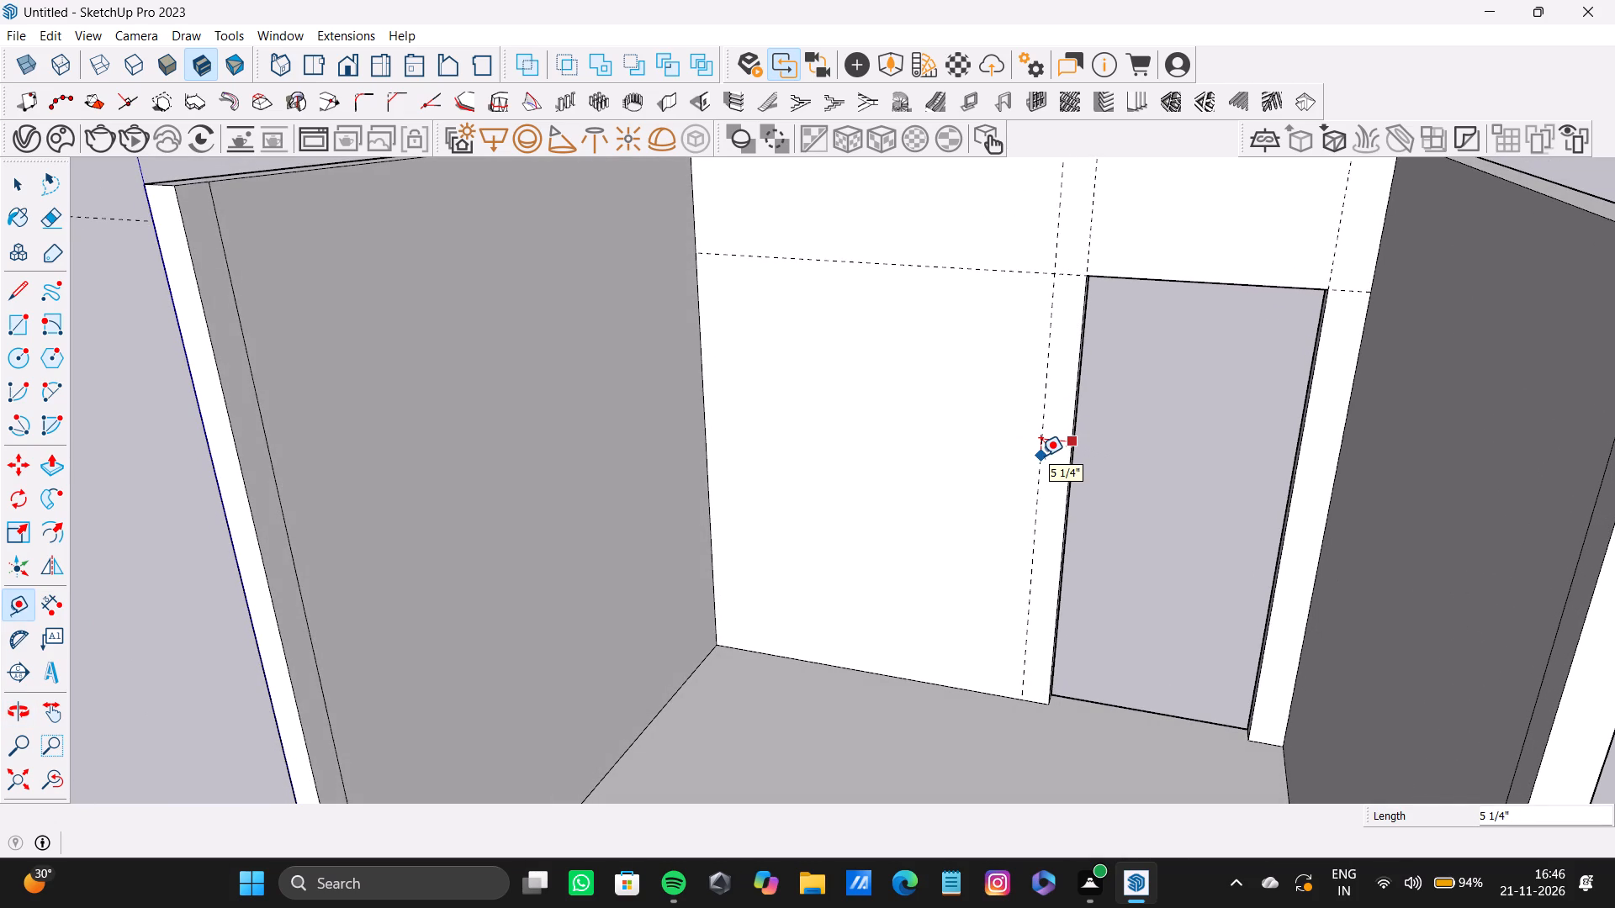
{"action": "key", "text": "4"}
{"action": "key", "text": "shift+quotedbl"}
{"action": "key", "text": "Return"}
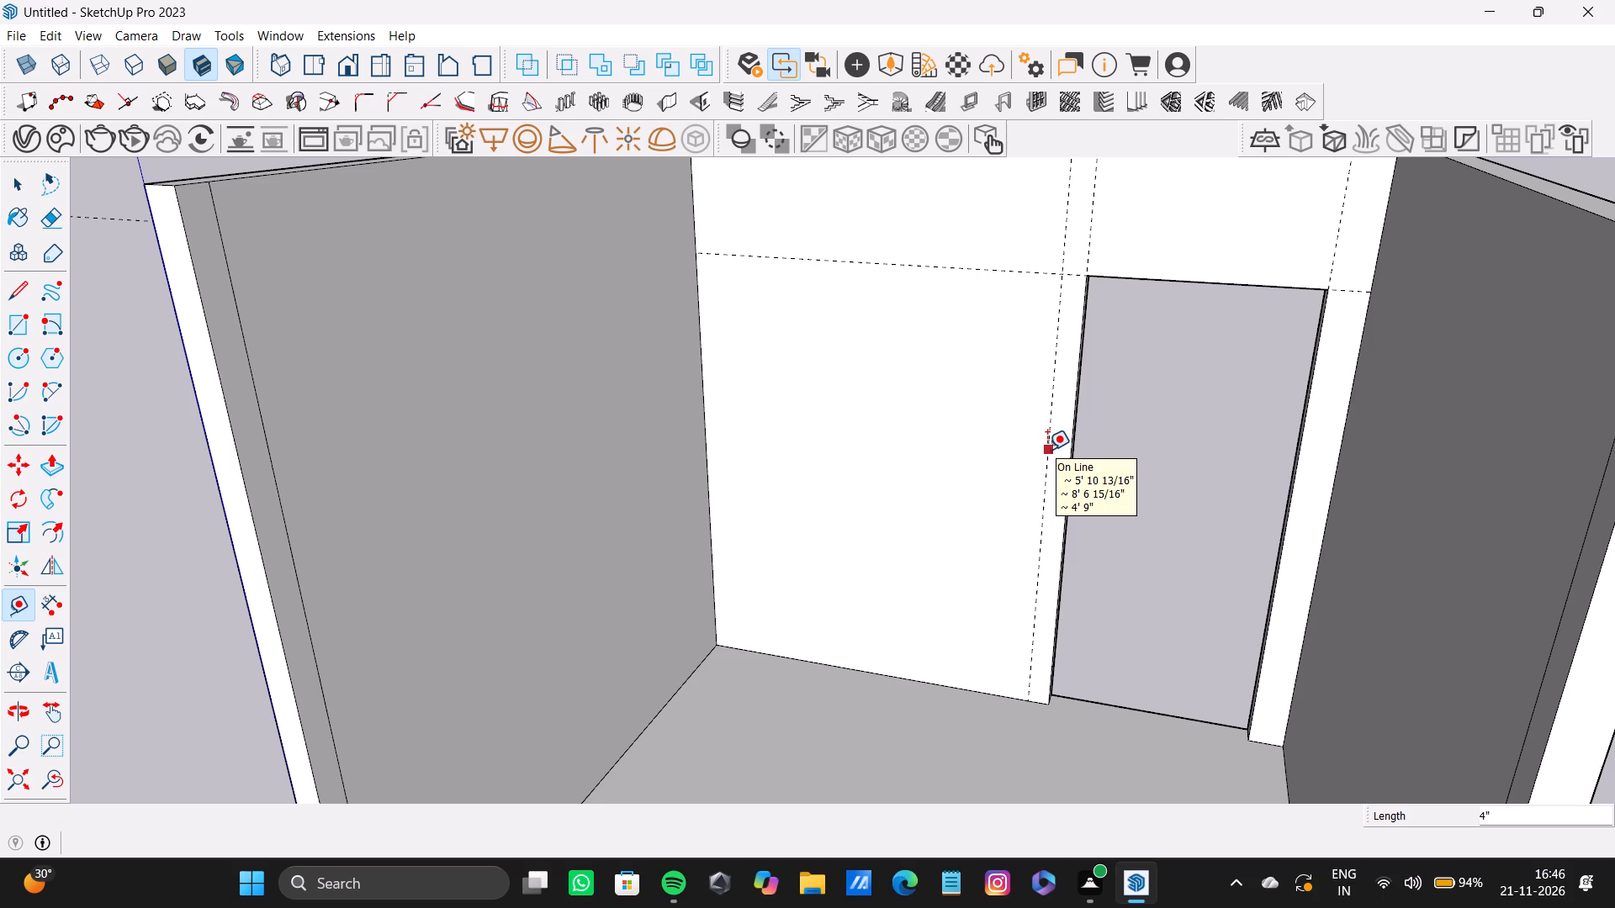
Start another vertical guide across the back wall, offset from the 4" guide toward the left-hand corner.
{"action": "left_click", "coordinate": [1047, 442]}
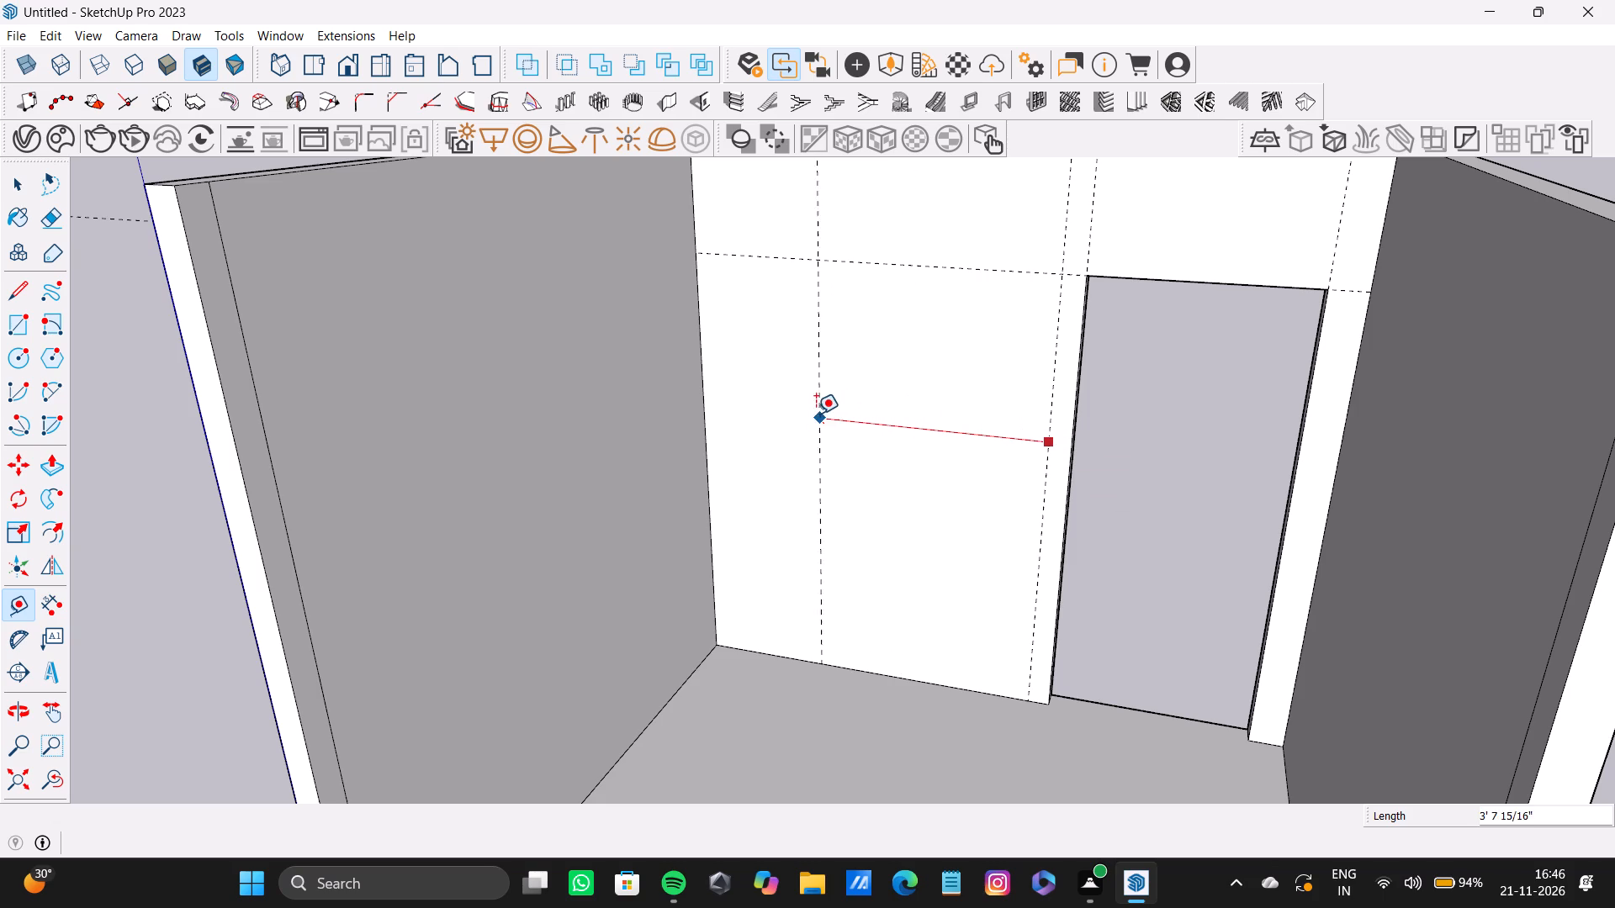
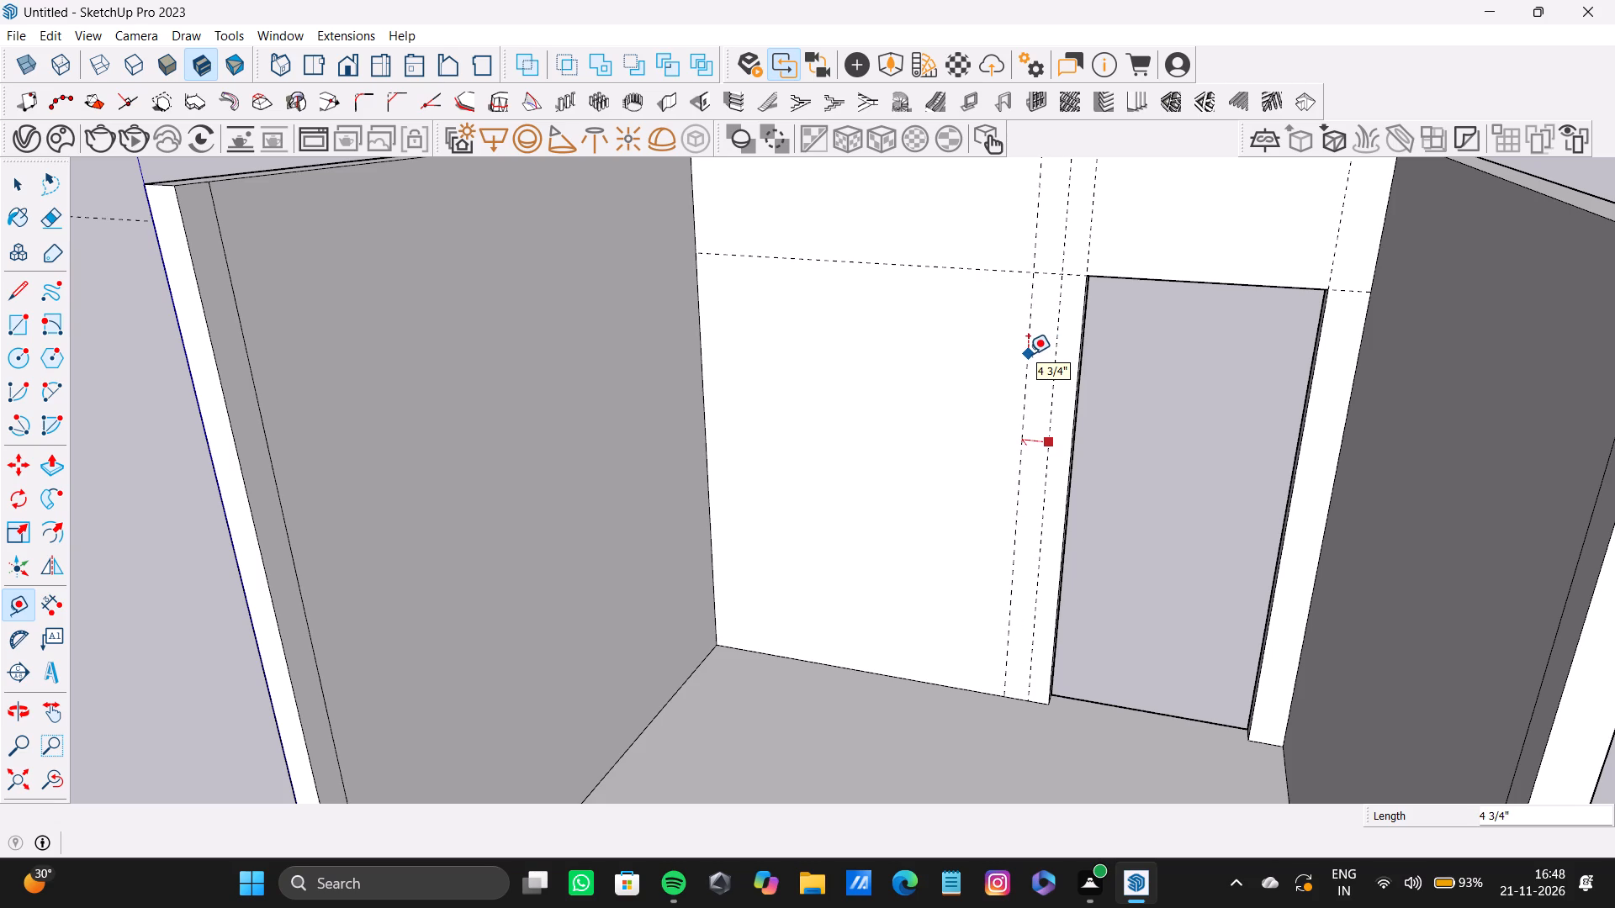
Place the vertical guide on the back wall about 4 3/4" from the 4" guide, toward the left-hand corner.
{"action": "left_click", "coordinate": [1028, 354]}
Add a vertical guide about 5' 9/16" from the 4 3/4" guide, just inside the back wall's left-hand corner.
{"action": "left_click_drag", "start_coordinate": [1028, 354], "coordinate": [1017, 353]}
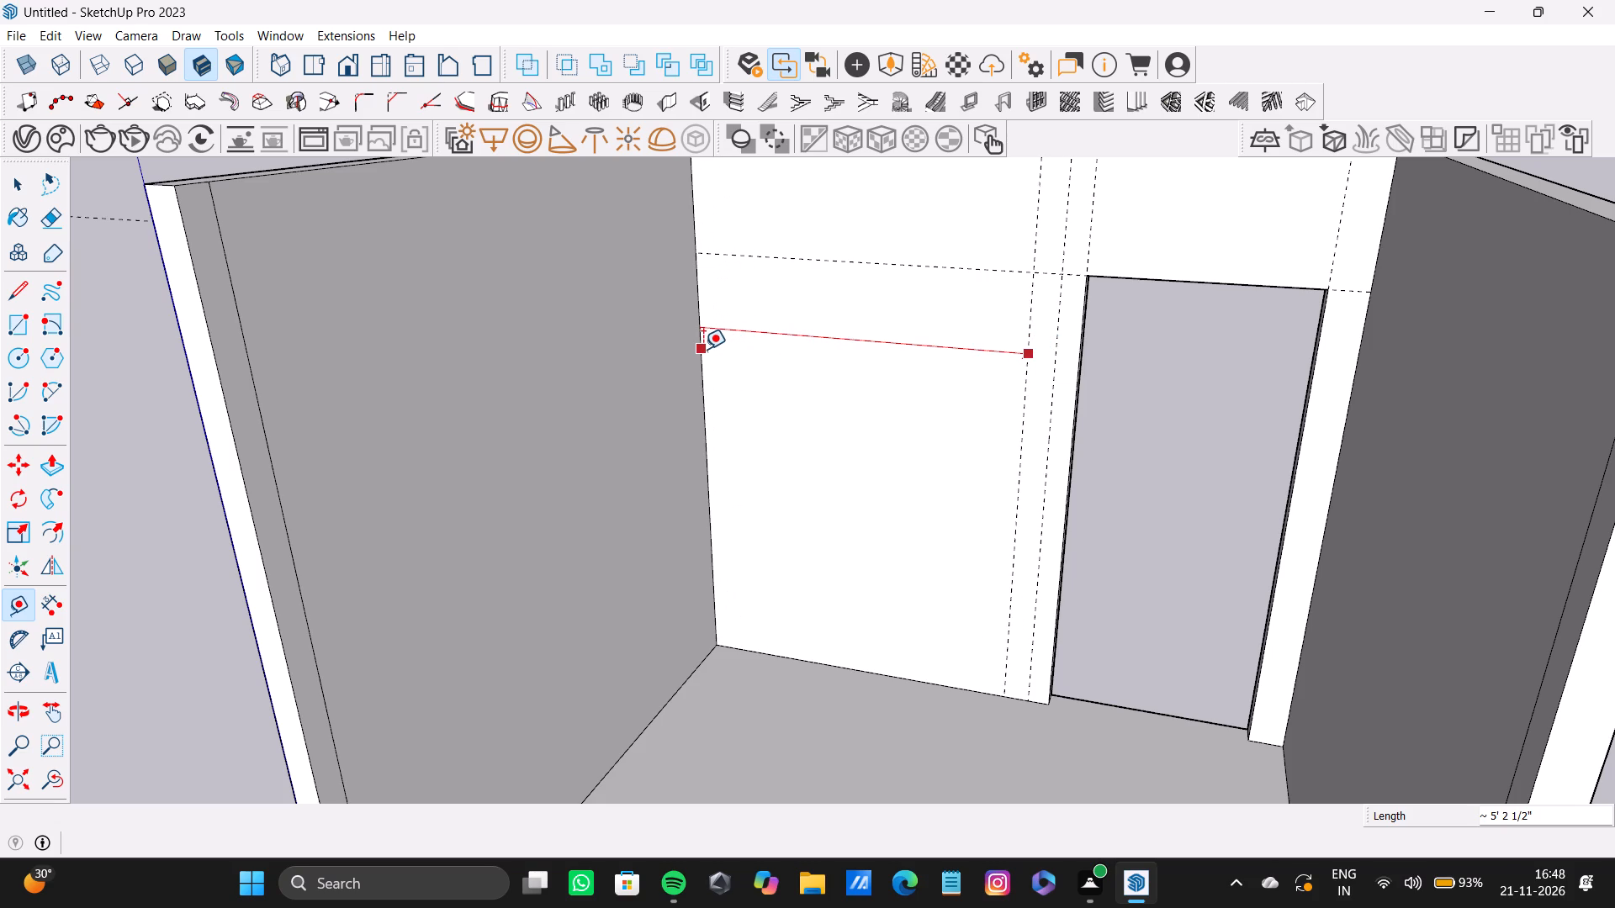
{"action": "left_click", "coordinate": [710, 351]}
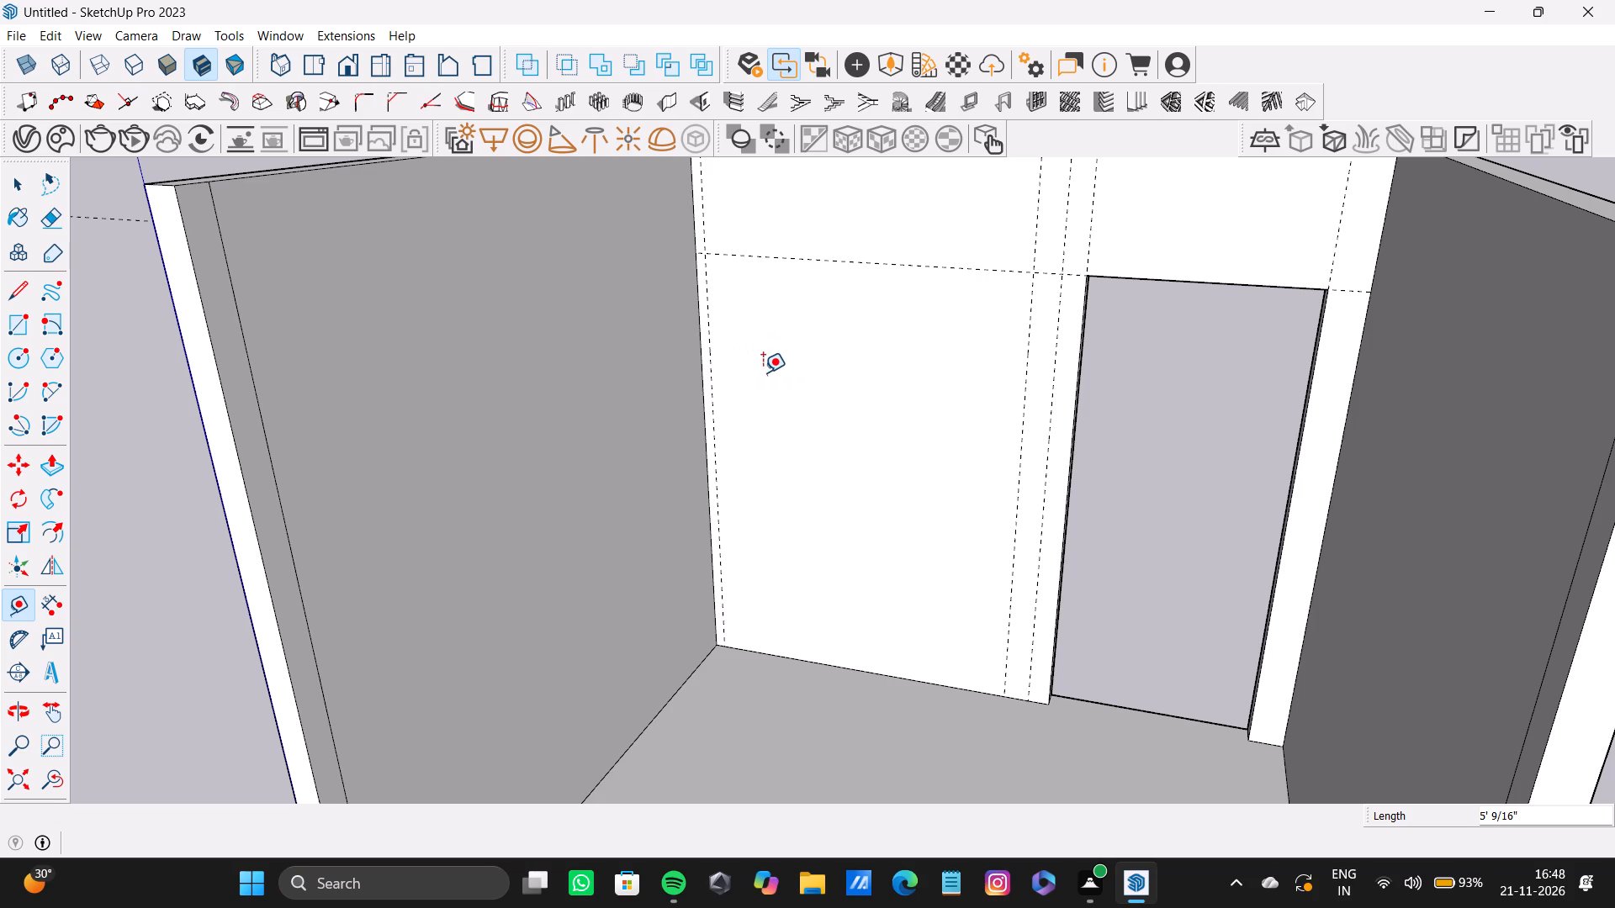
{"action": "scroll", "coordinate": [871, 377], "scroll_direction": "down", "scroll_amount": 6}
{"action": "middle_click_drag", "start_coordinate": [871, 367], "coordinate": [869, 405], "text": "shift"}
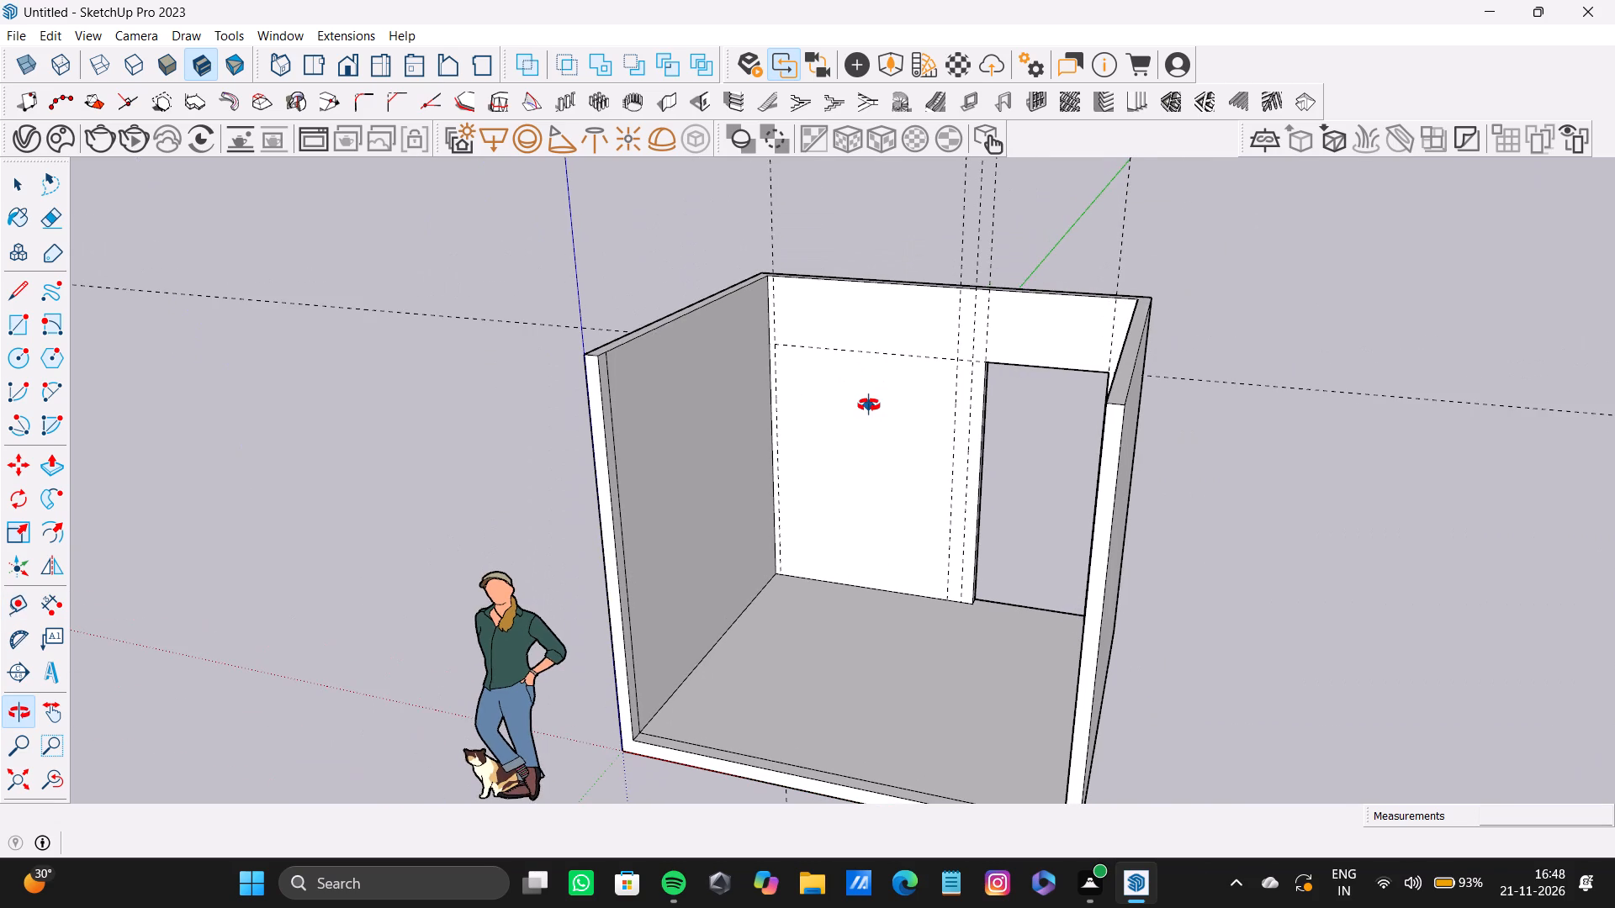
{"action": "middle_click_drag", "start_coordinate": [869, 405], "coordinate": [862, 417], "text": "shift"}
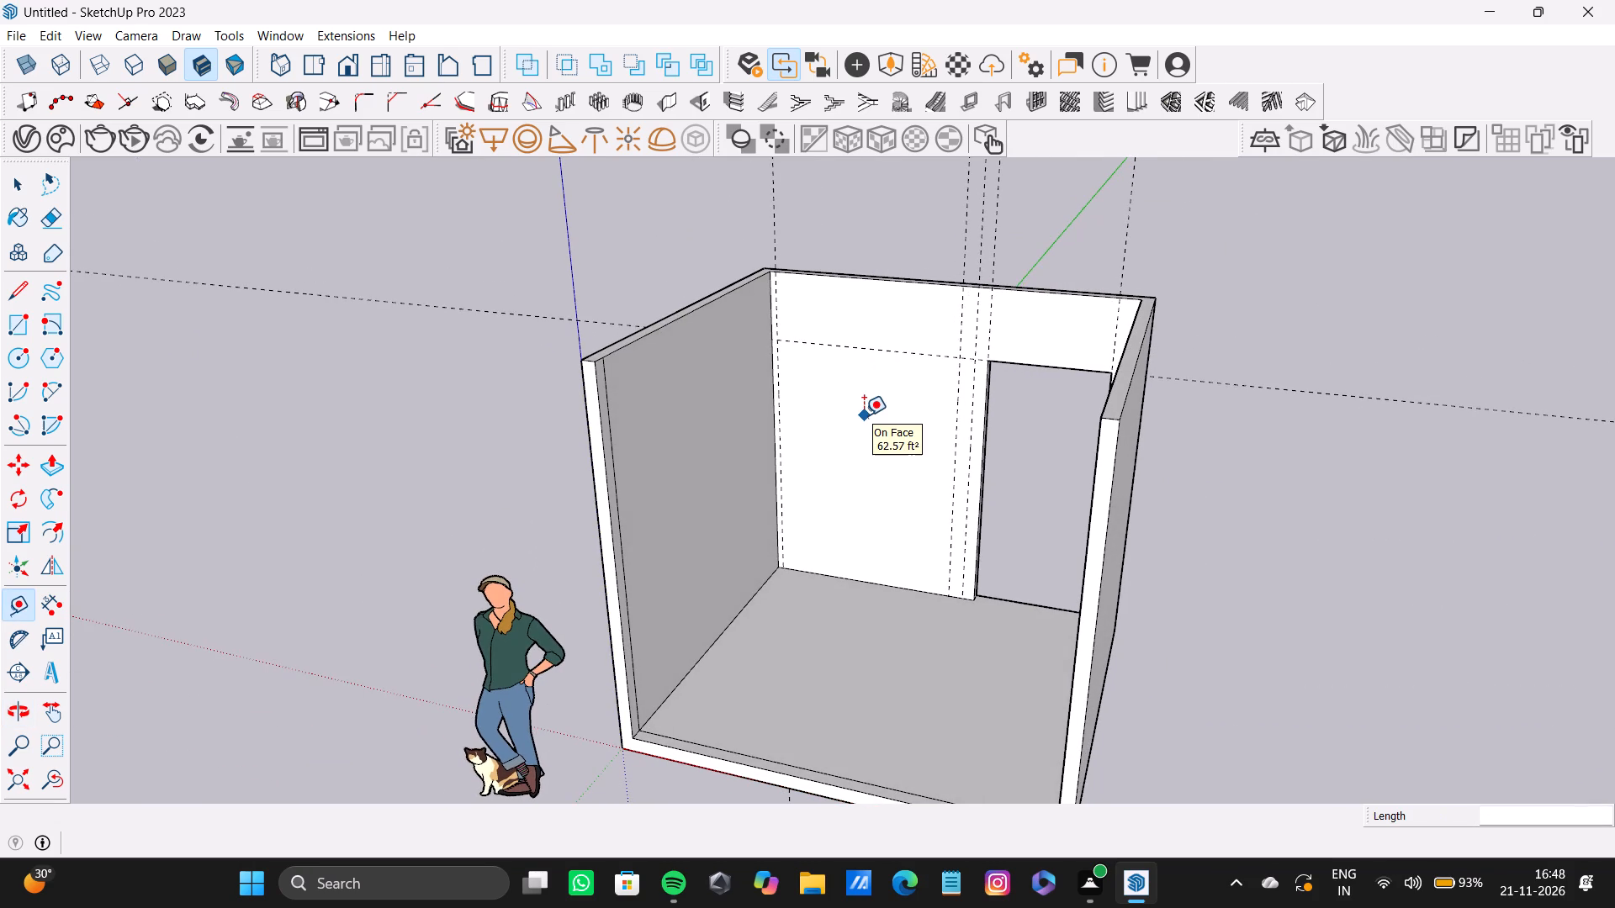
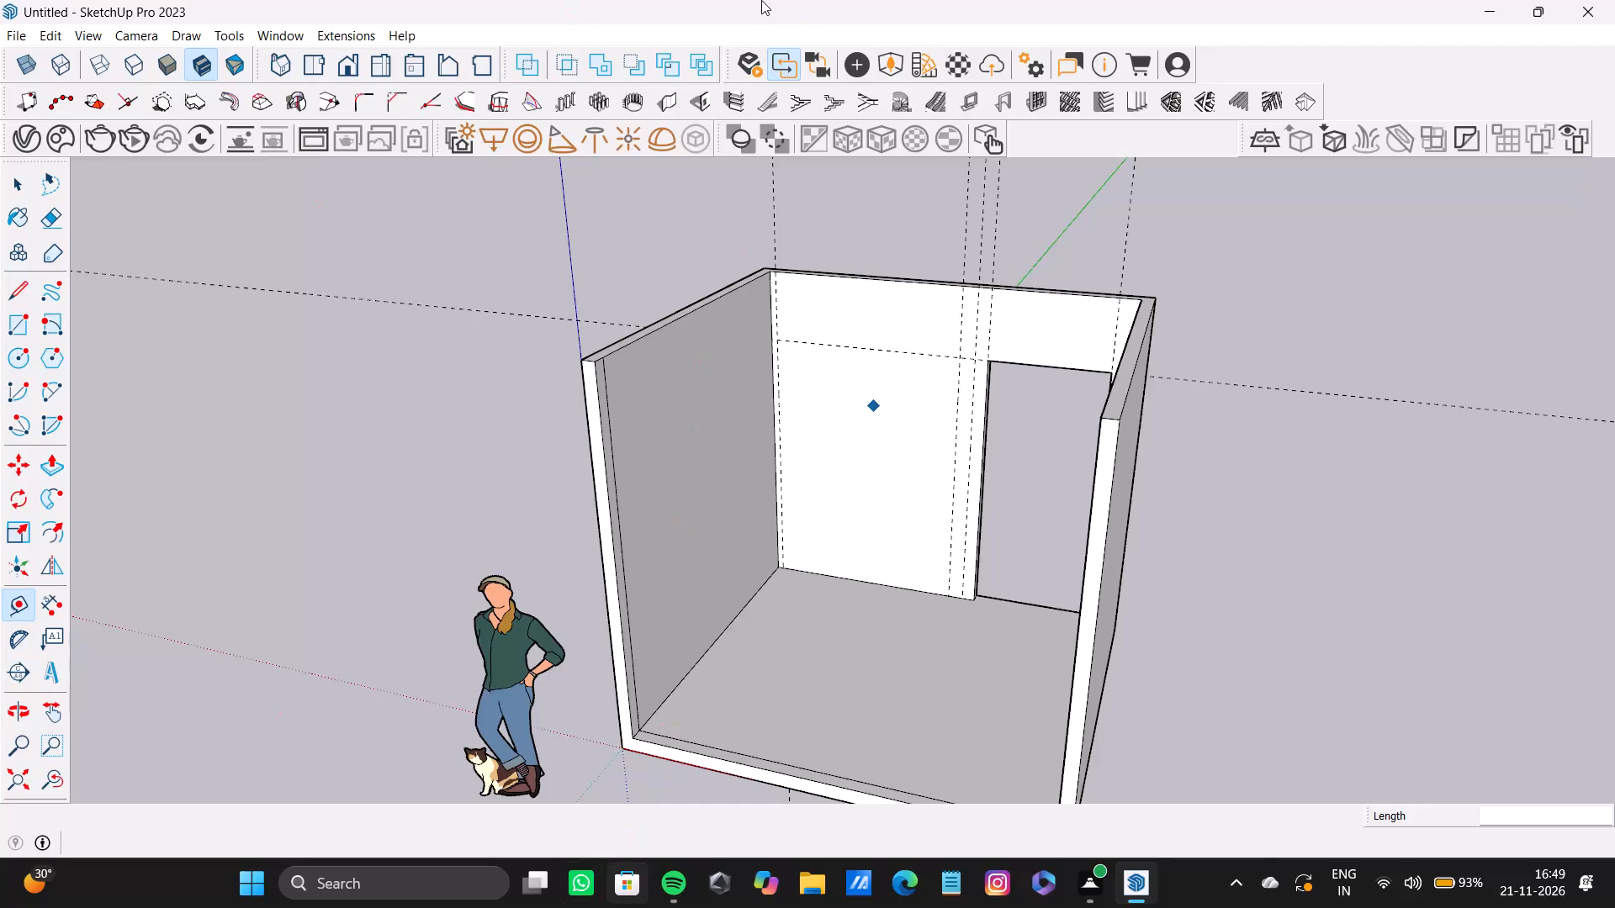
Add a horizontal guide across the back wall about 5 11/16" below its top edge.
{"action": "scroll", "coordinate": [914, 323], "scroll_direction": "up", "scroll_amount": 5}
{"action": "middle_click_drag", "start_coordinate": [915, 300], "coordinate": [882, 328], "text": "shift"}
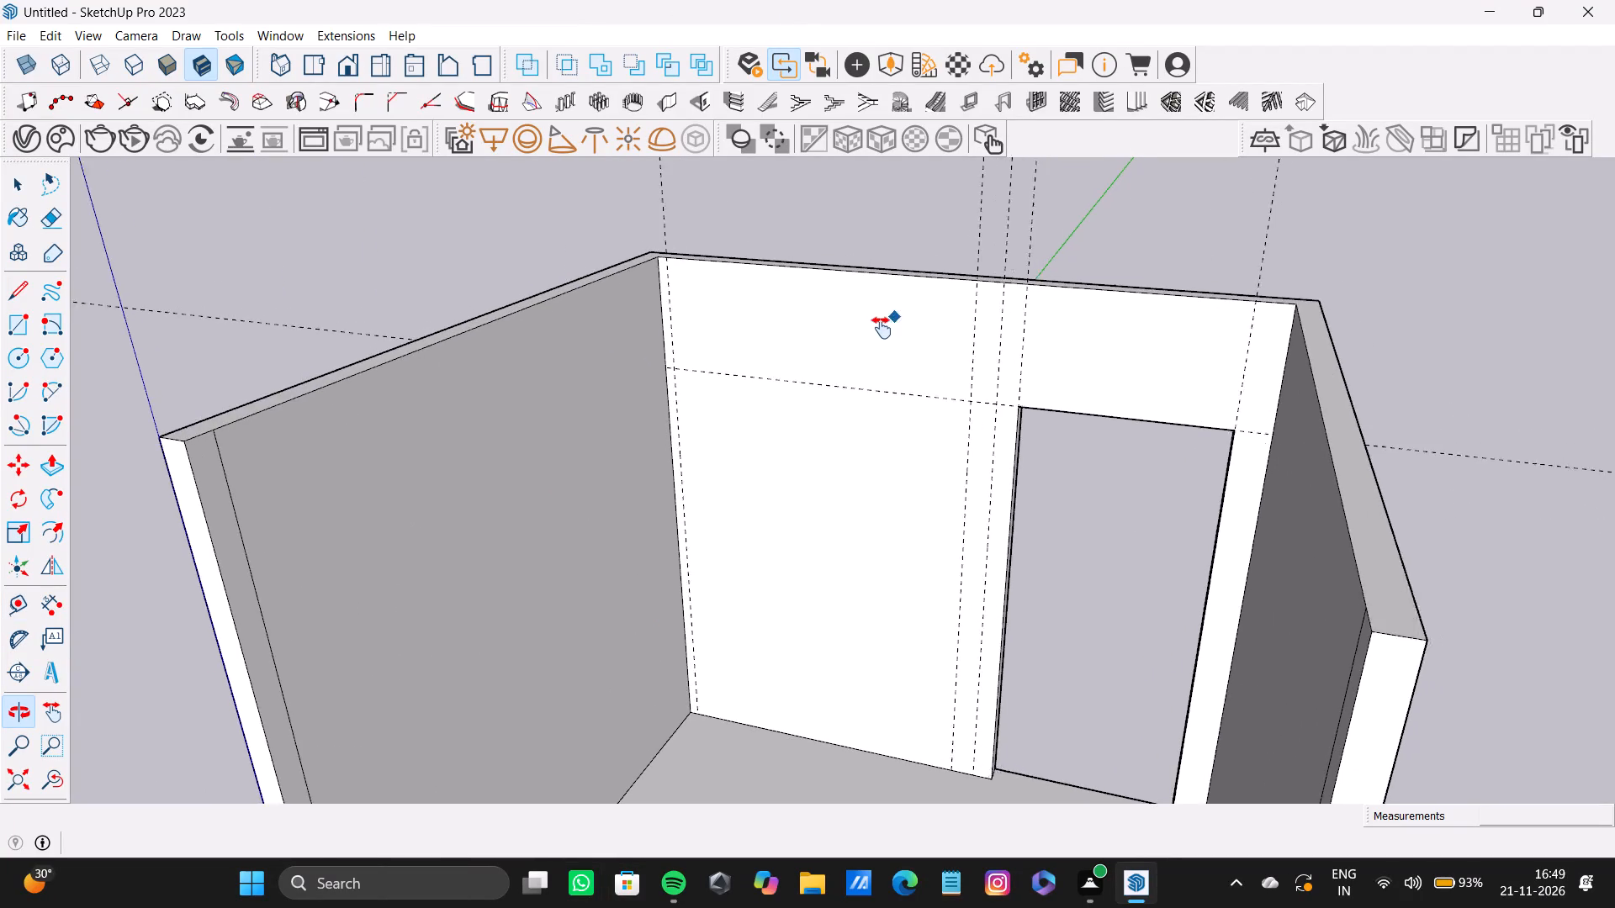
{"action": "middle_click_drag", "start_coordinate": [882, 328], "coordinate": [893, 335], "text": "shift"}
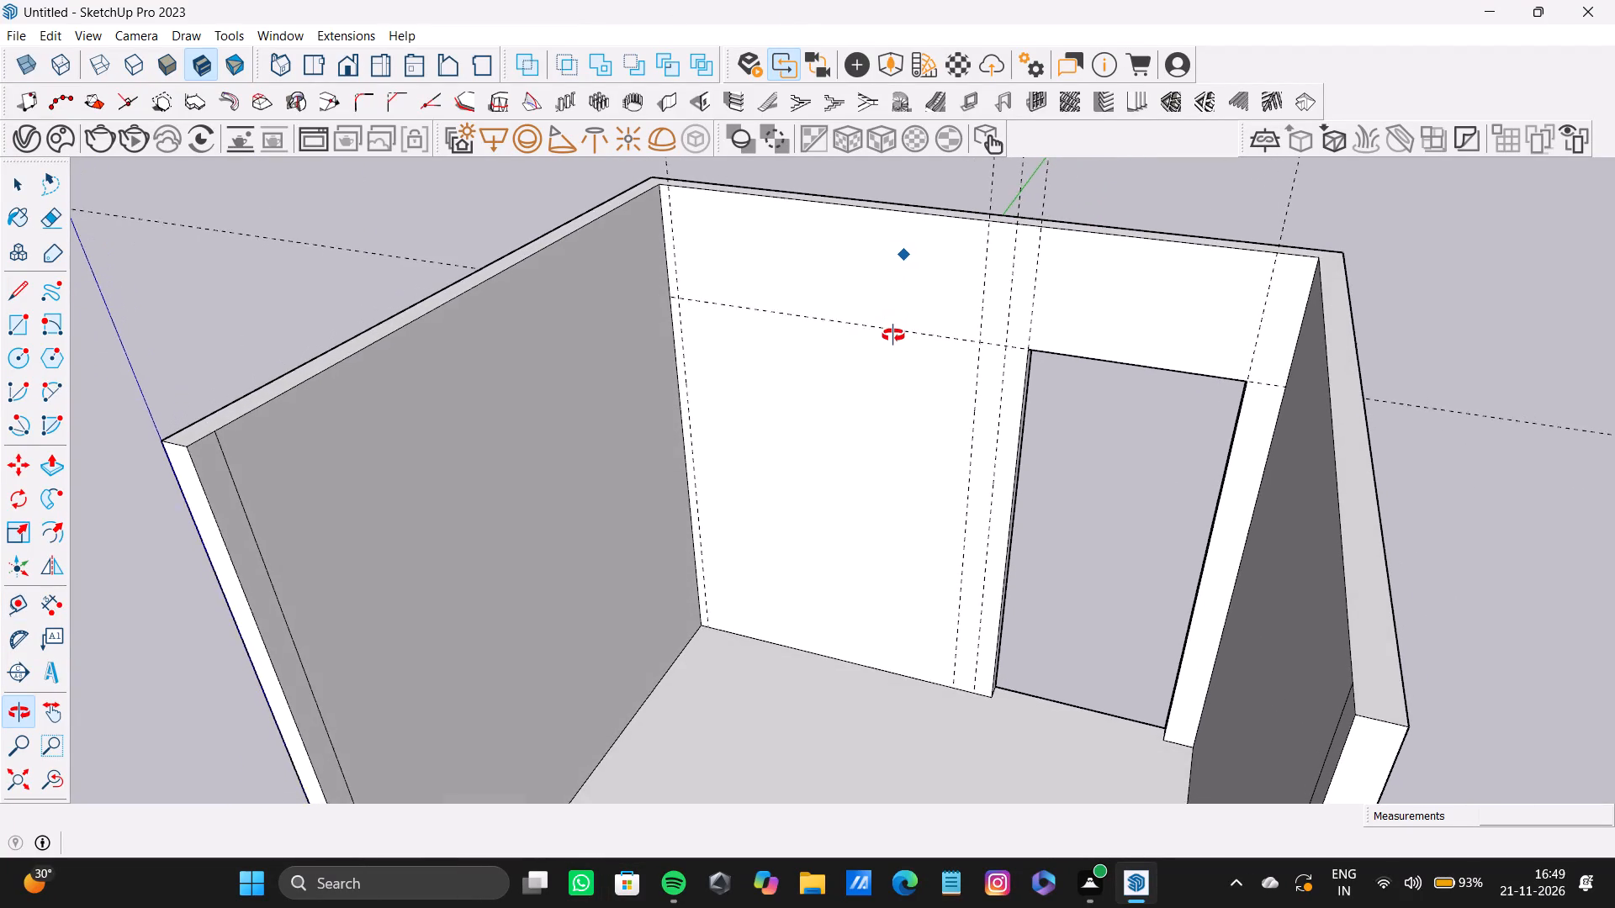
{"action": "middle_click_drag", "start_coordinate": [893, 335], "coordinate": [893, 337], "text": "shift"}
{"action": "key", "text": "t"}
{"action": "scroll", "coordinate": [925, 222], "scroll_direction": "up", "scroll_amount": 2}
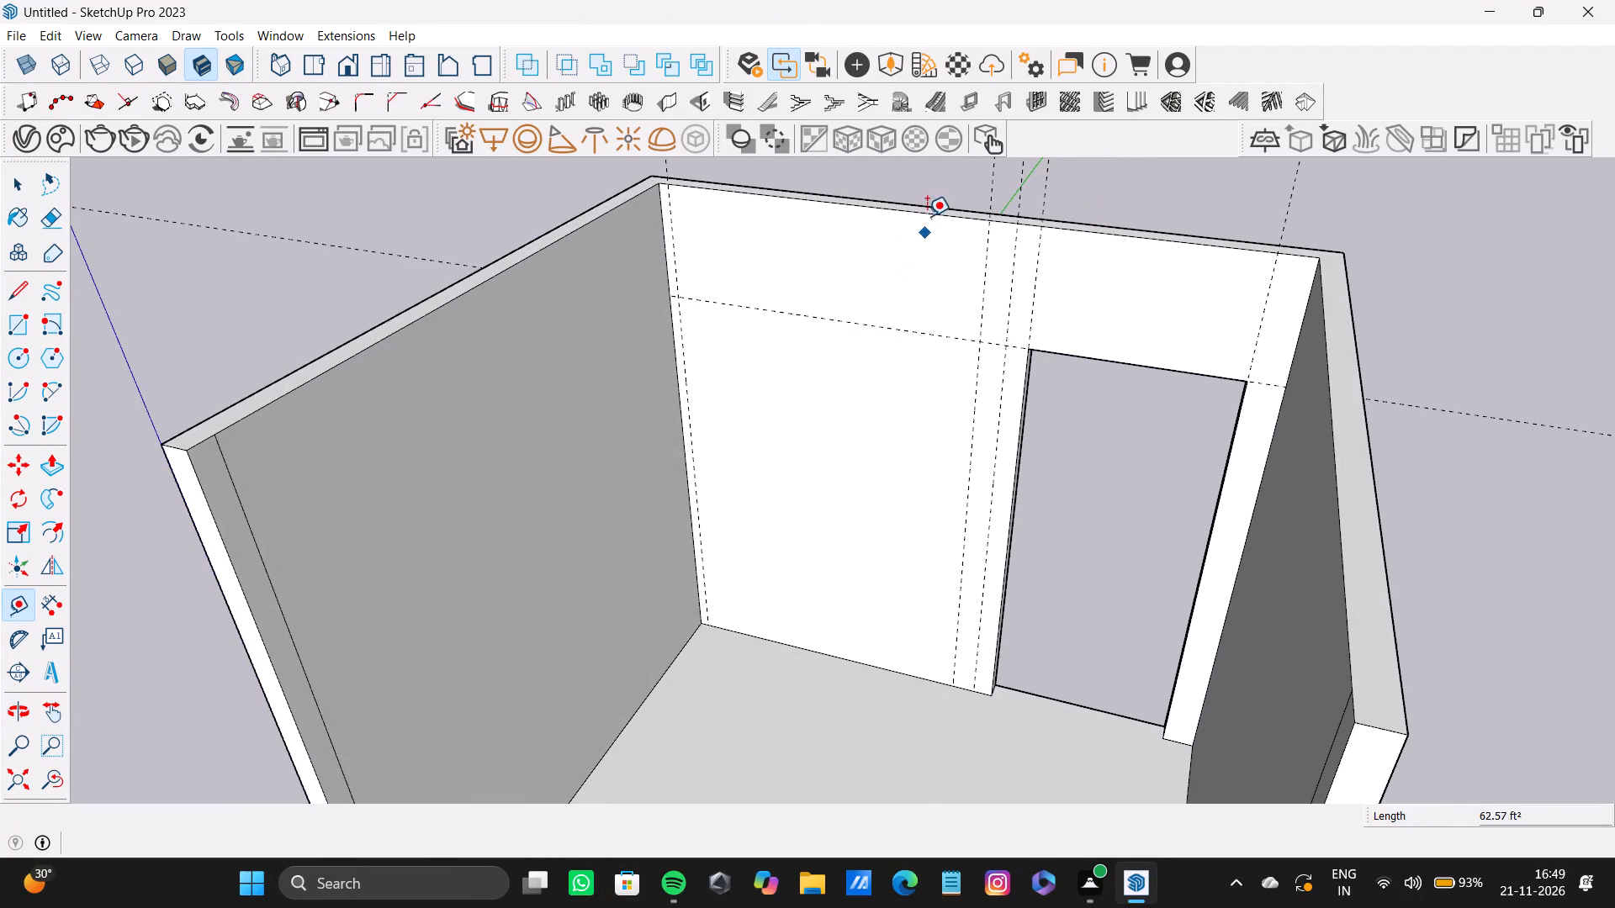
{"action": "scroll", "coordinate": [927, 216], "scroll_direction": "up", "scroll_amount": 4}
{"action": "left_click", "coordinate": [946, 210]}
{"action": "scroll", "coordinate": [1039, 322], "scroll_direction": "down", "scroll_amount": 4}
{"action": "middle_click_drag", "start_coordinate": [1039, 321], "coordinate": [987, 269], "text": "shift"}
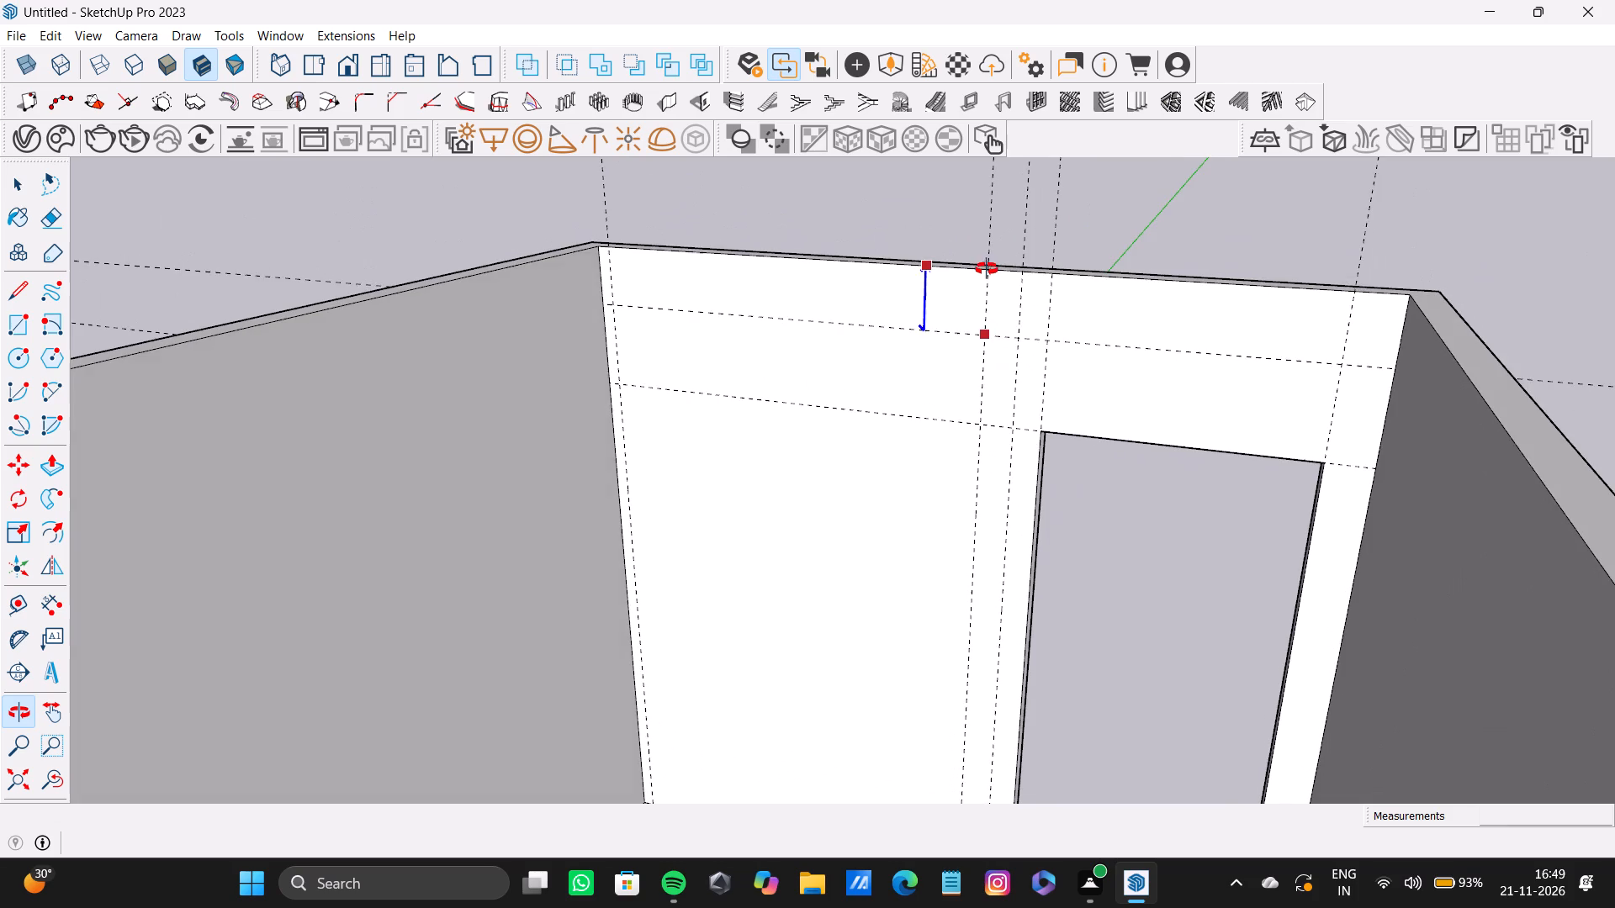
{"action": "middle_click_drag", "start_coordinate": [987, 269], "coordinate": [987, 268], "text": "shift"}
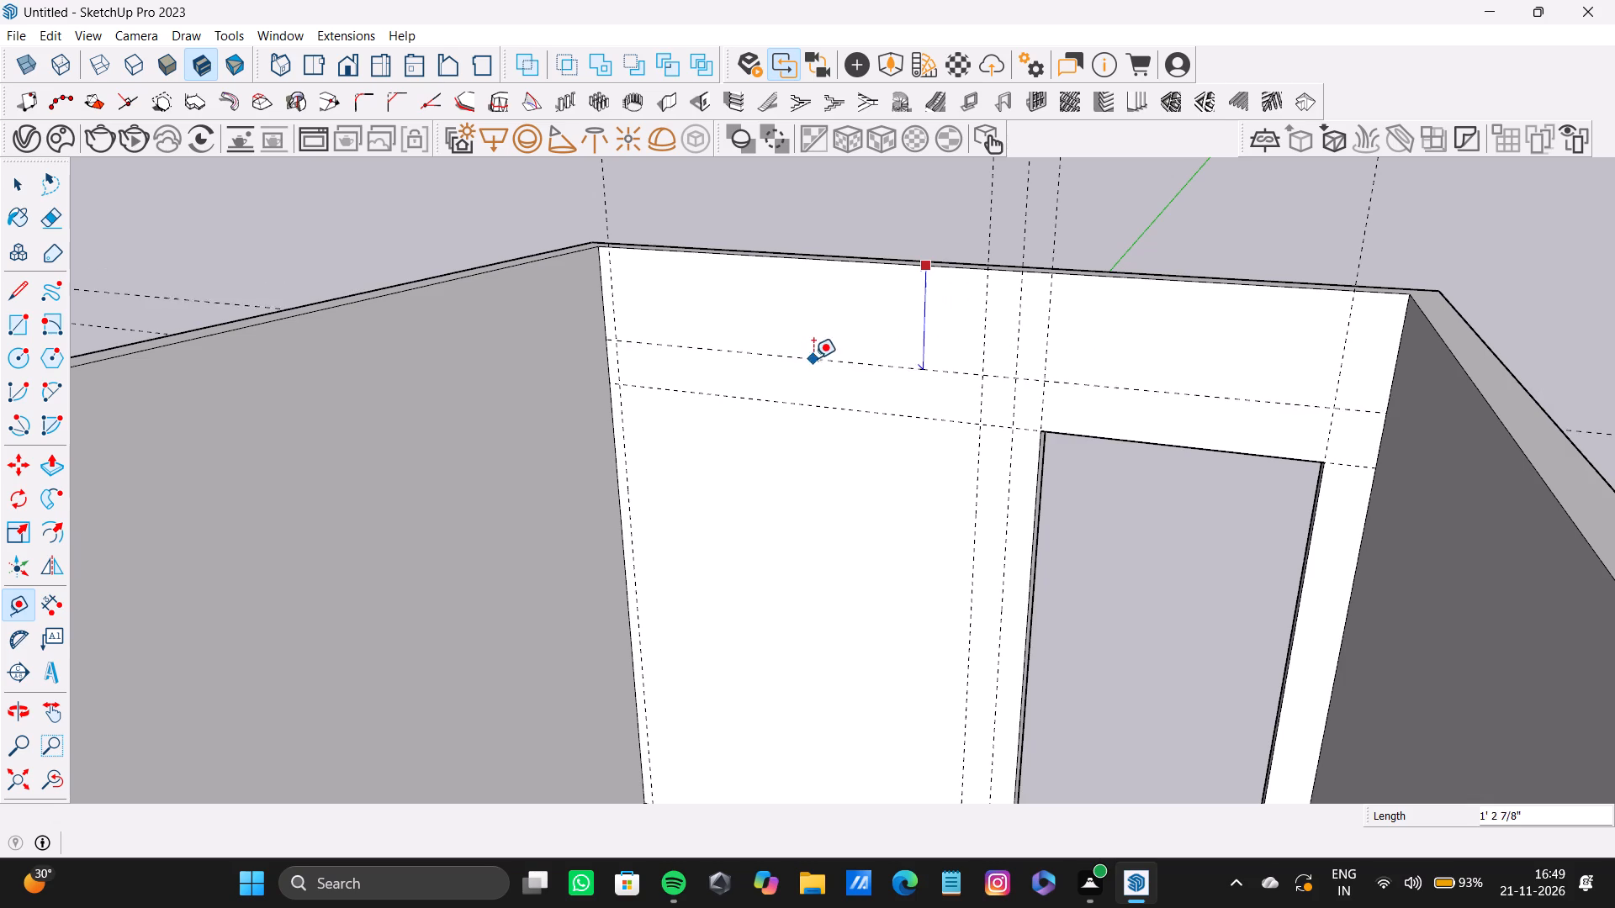
{"action": "scroll", "coordinate": [825, 359], "scroll_direction": "down", "scroll_amount": 4}
{"action": "middle_click_drag", "start_coordinate": [872, 352], "coordinate": [878, 371]}
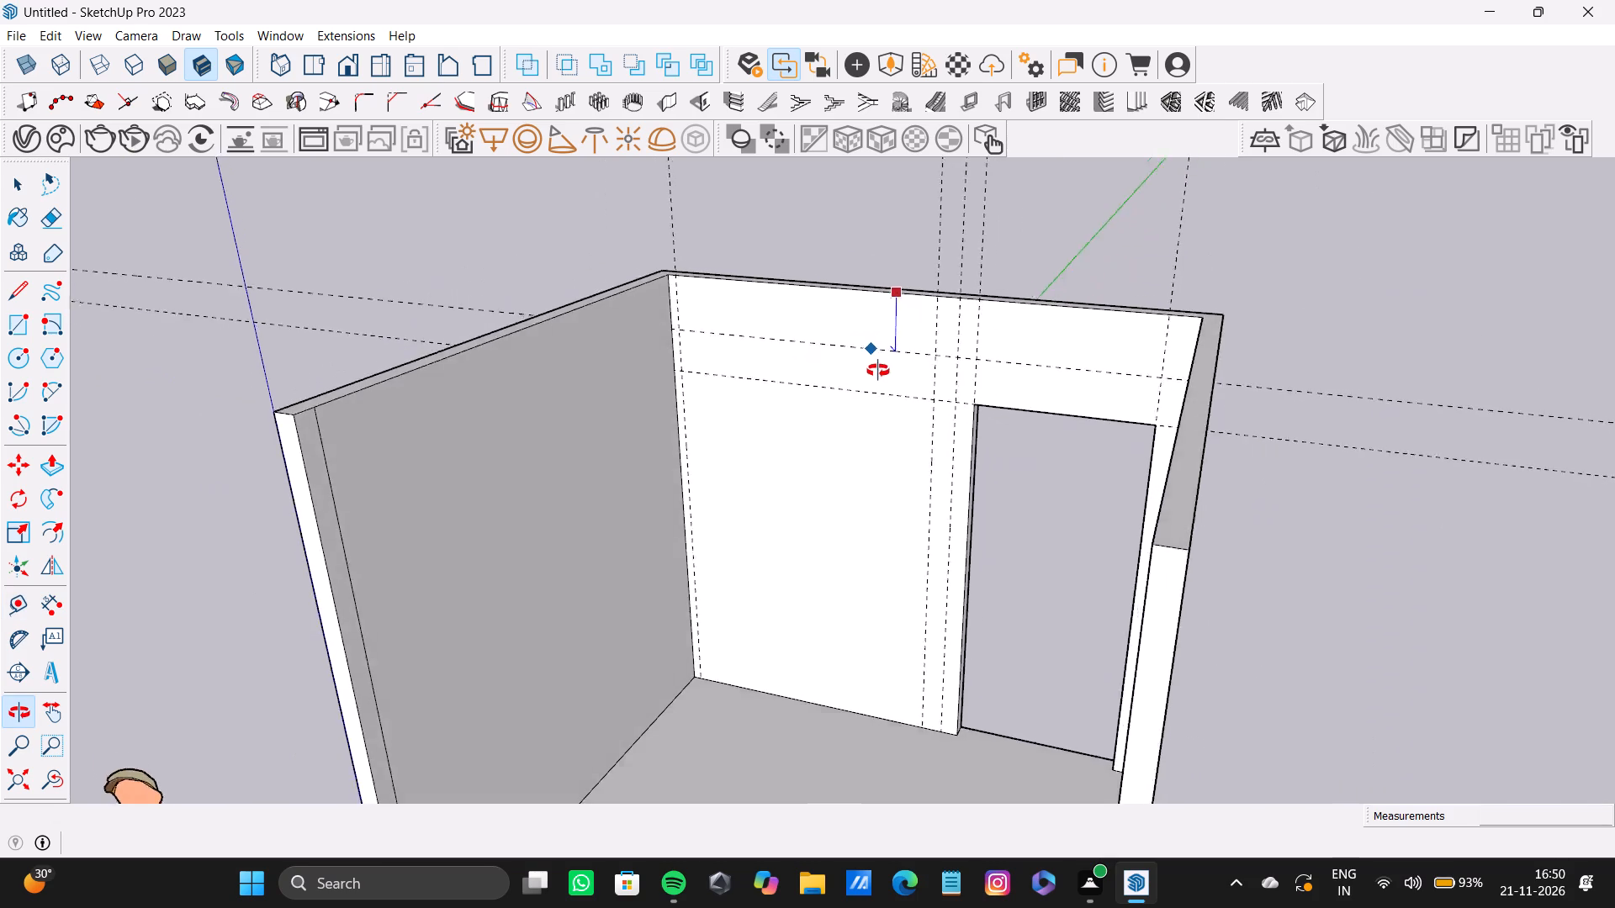
{"action": "middle_click_drag", "start_coordinate": [878, 371], "coordinate": [913, 383]}
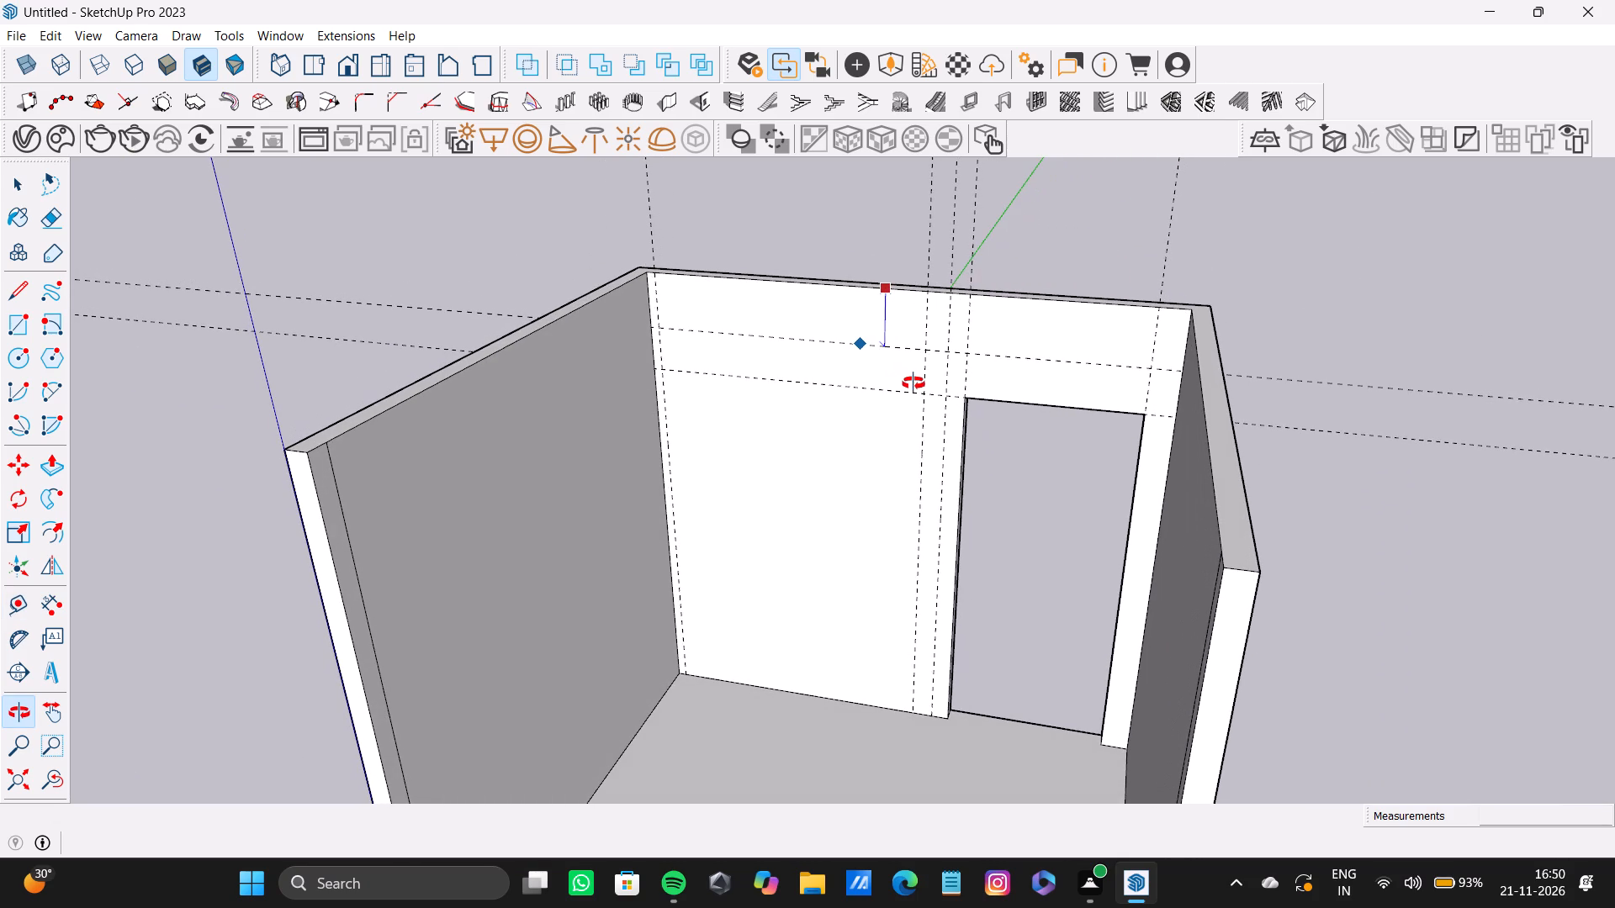
{"action": "middle_click_drag", "start_coordinate": [913, 383], "coordinate": [914, 383]}
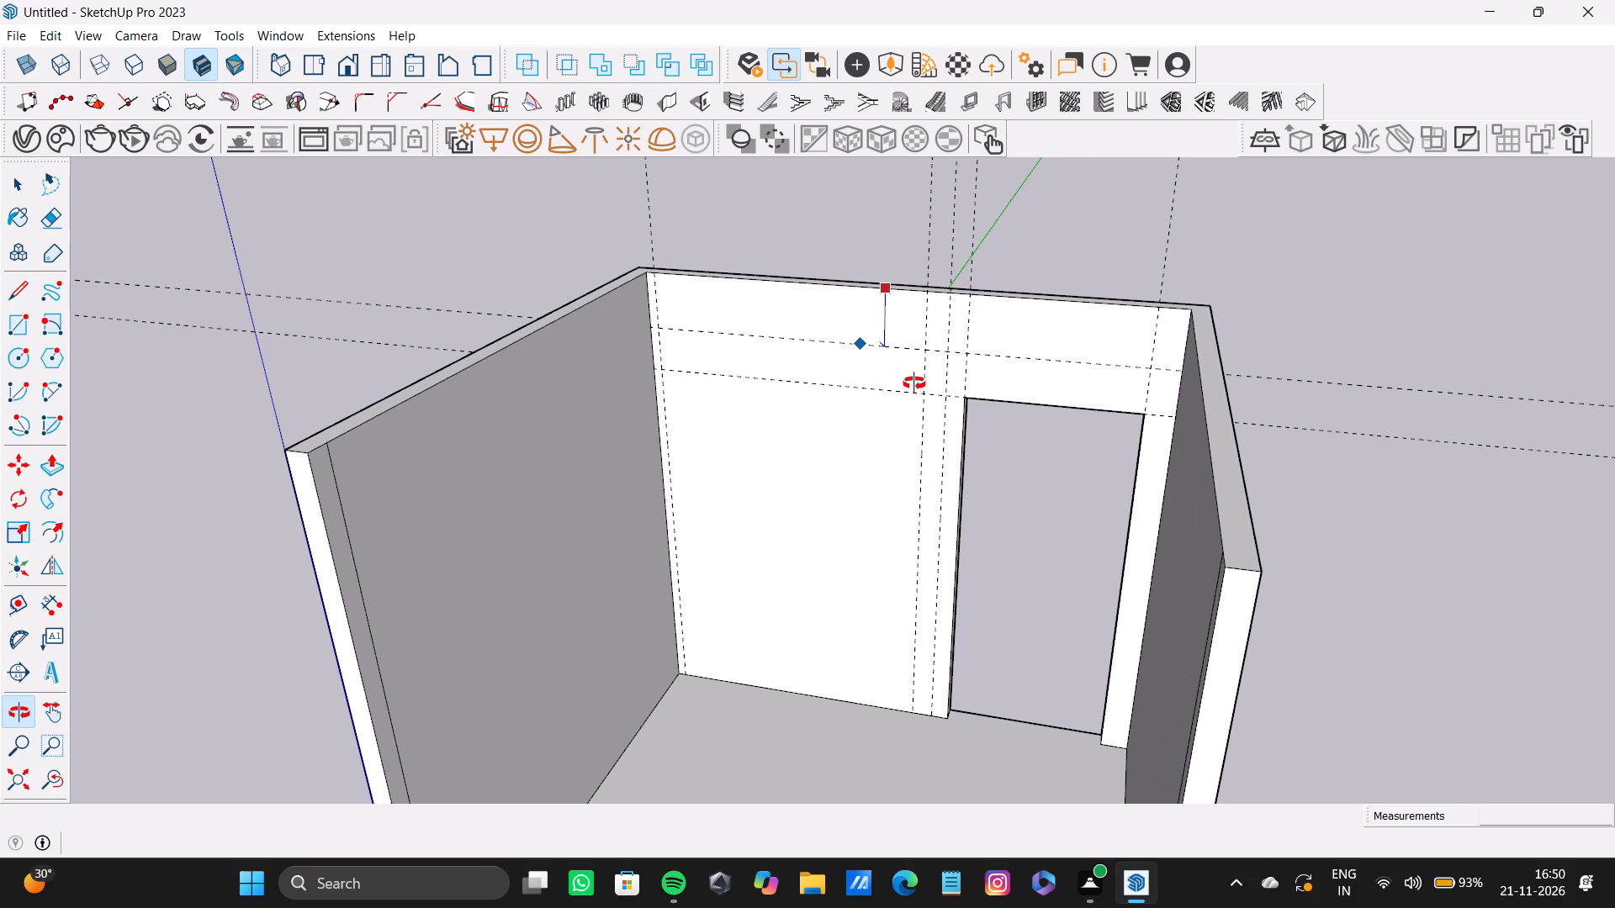
{"action": "middle_click_drag", "start_coordinate": [914, 383], "coordinate": [908, 380]}
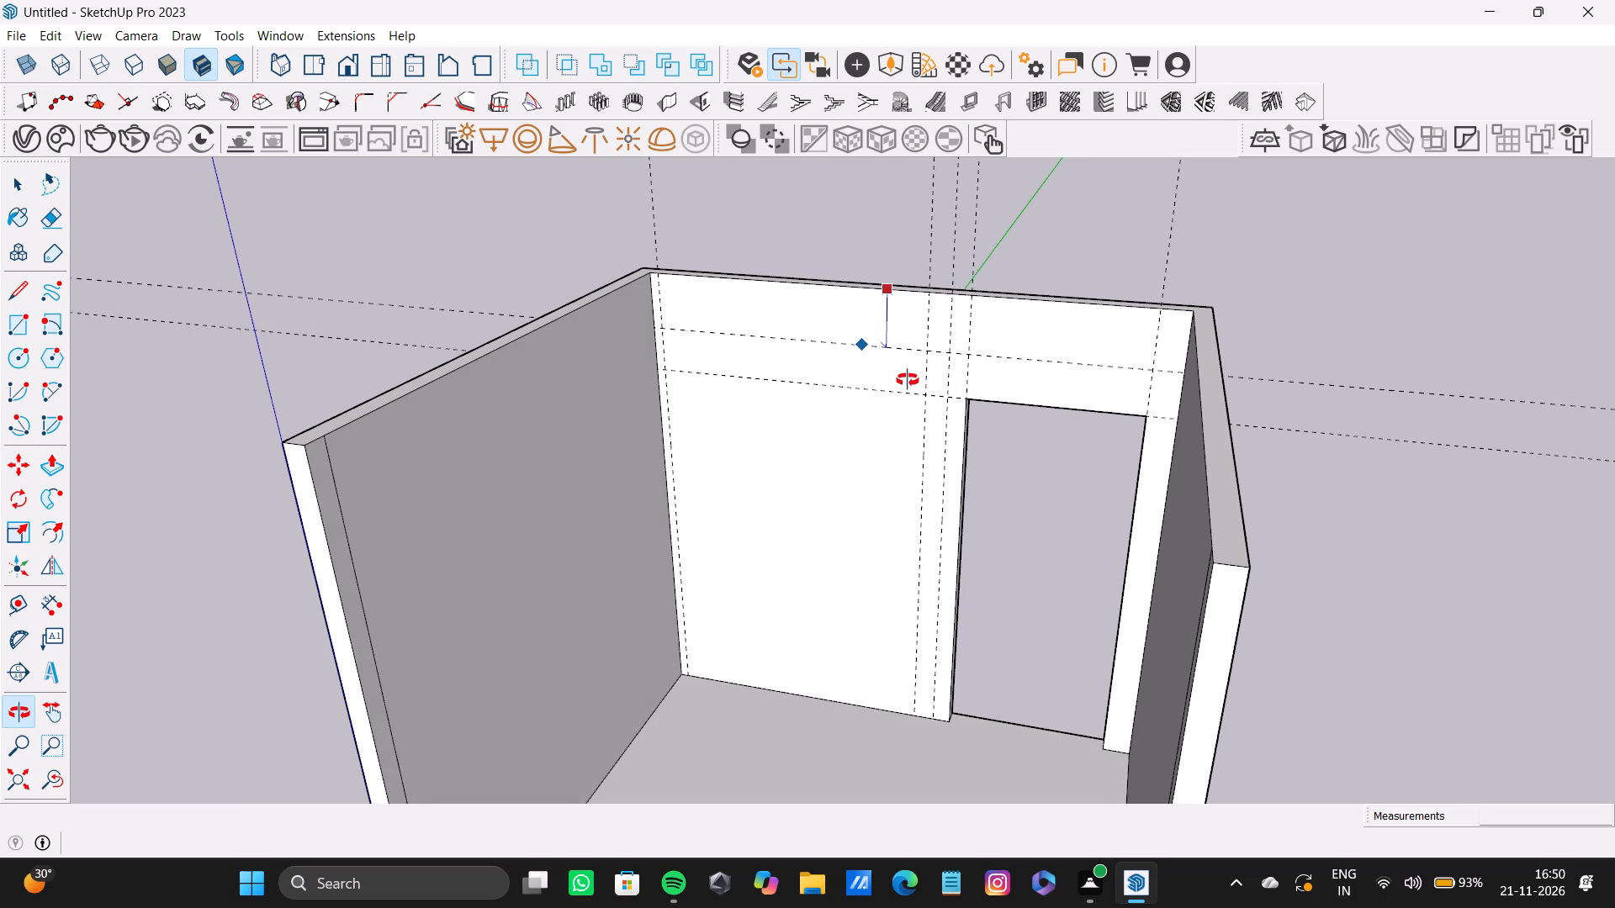
{"action": "middle_click_drag", "start_coordinate": [908, 380], "coordinate": [901, 377]}
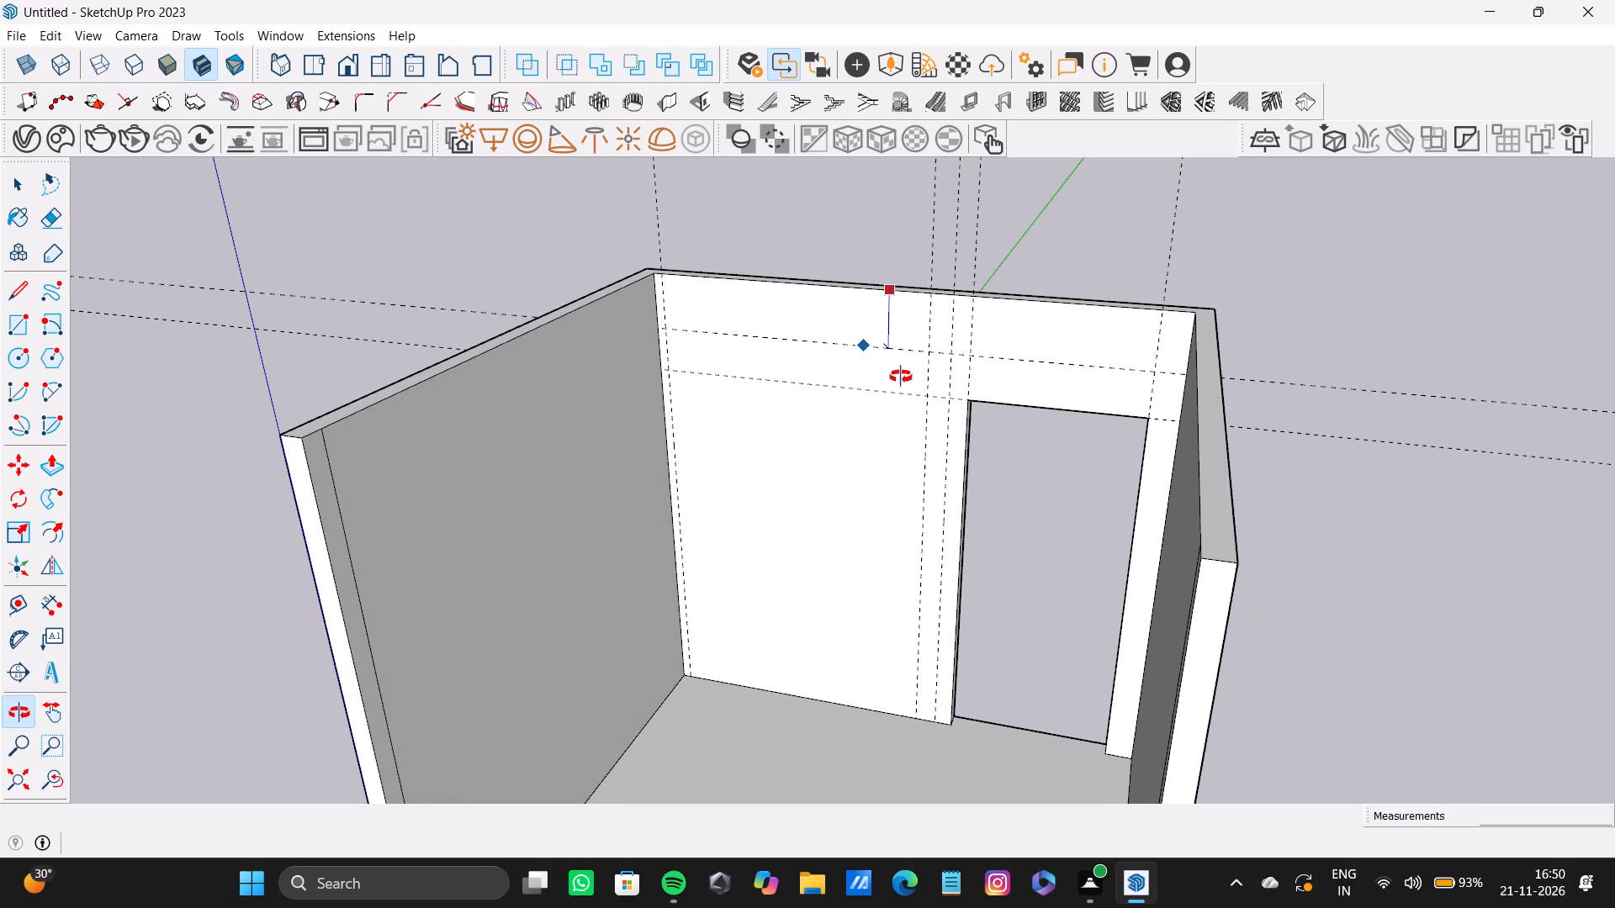
{"action": "middle_click_drag", "start_coordinate": [901, 377], "coordinate": [900, 376]}
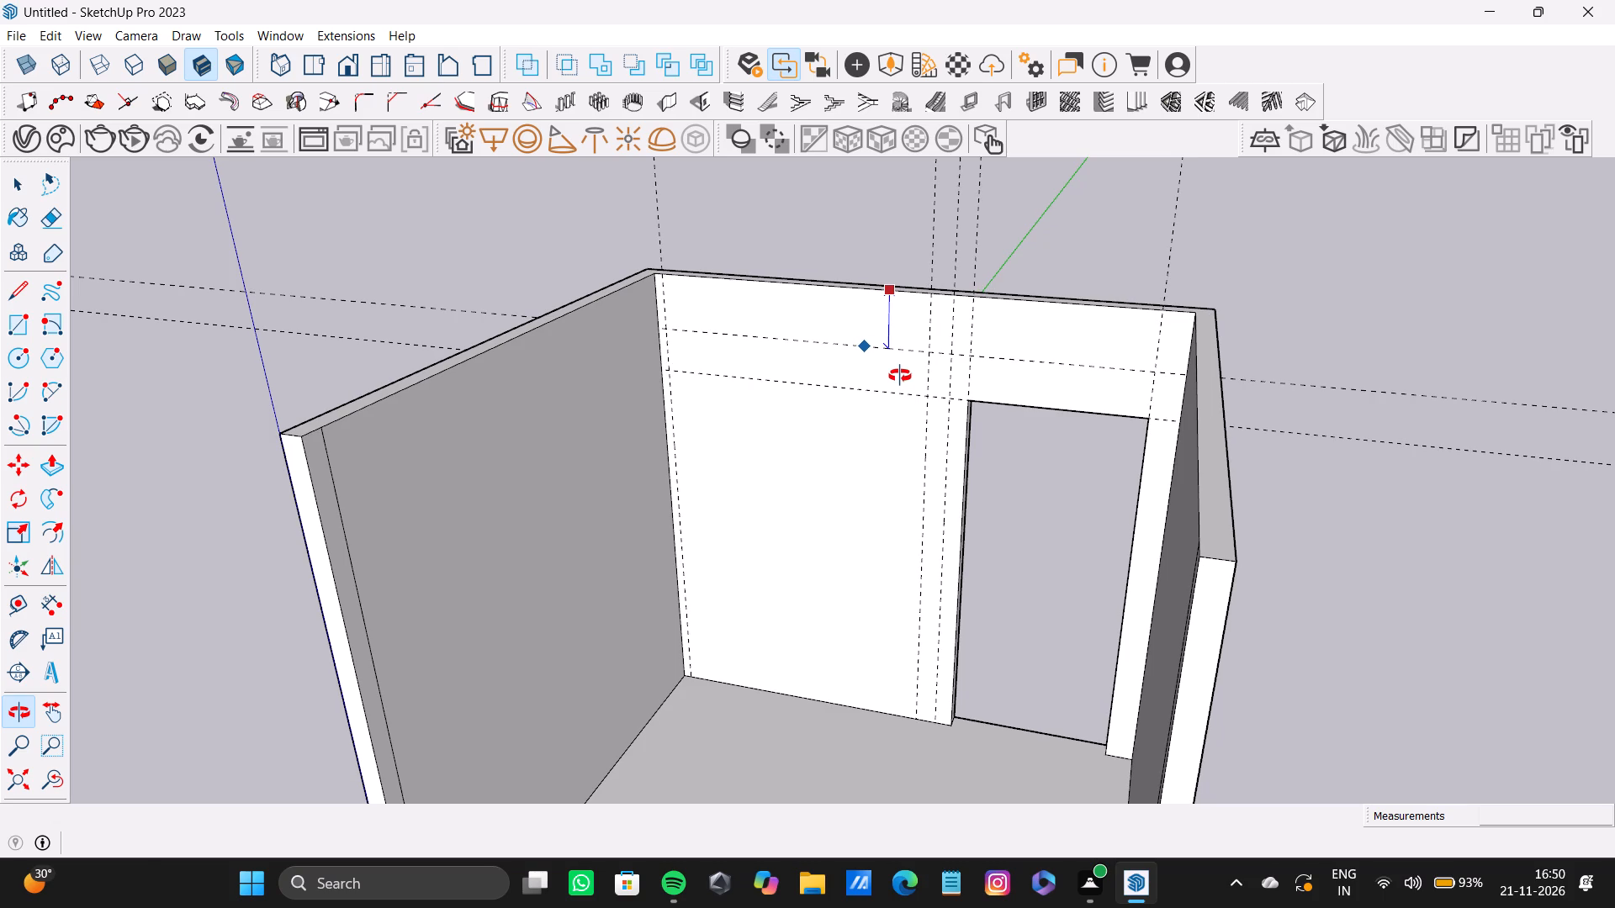
{"action": "middle_click_drag", "start_coordinate": [900, 376], "coordinate": [899, 376]}
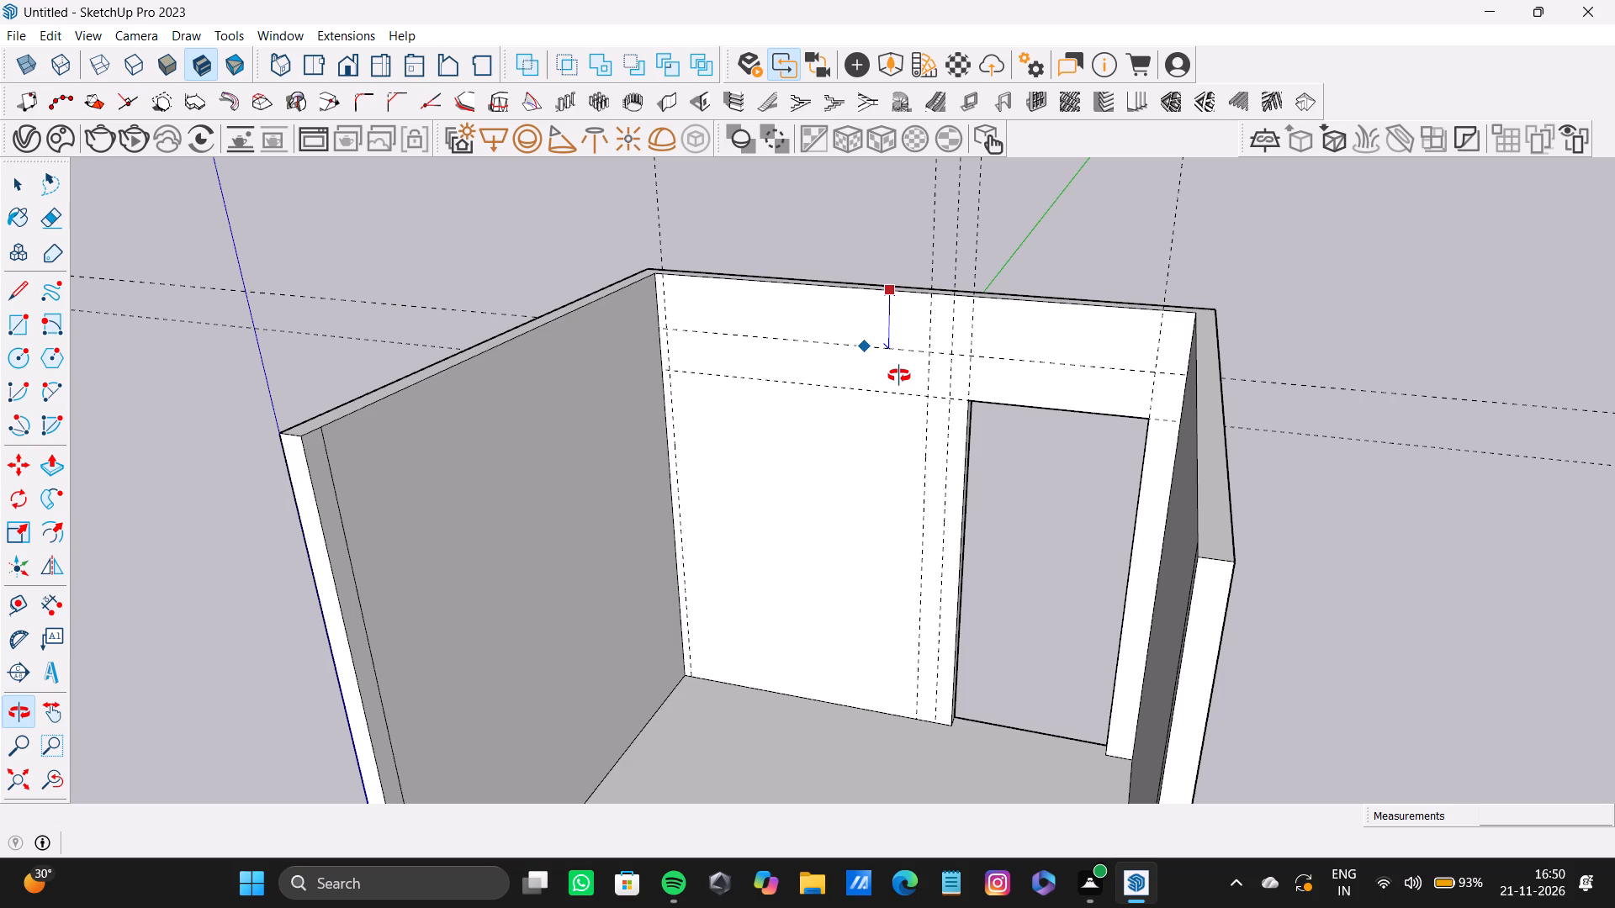
{"action": "middle_click_drag", "start_coordinate": [899, 376], "coordinate": [898, 373]}
{"action": "scroll", "coordinate": [894, 337], "scroll_direction": "up", "scroll_amount": 4}
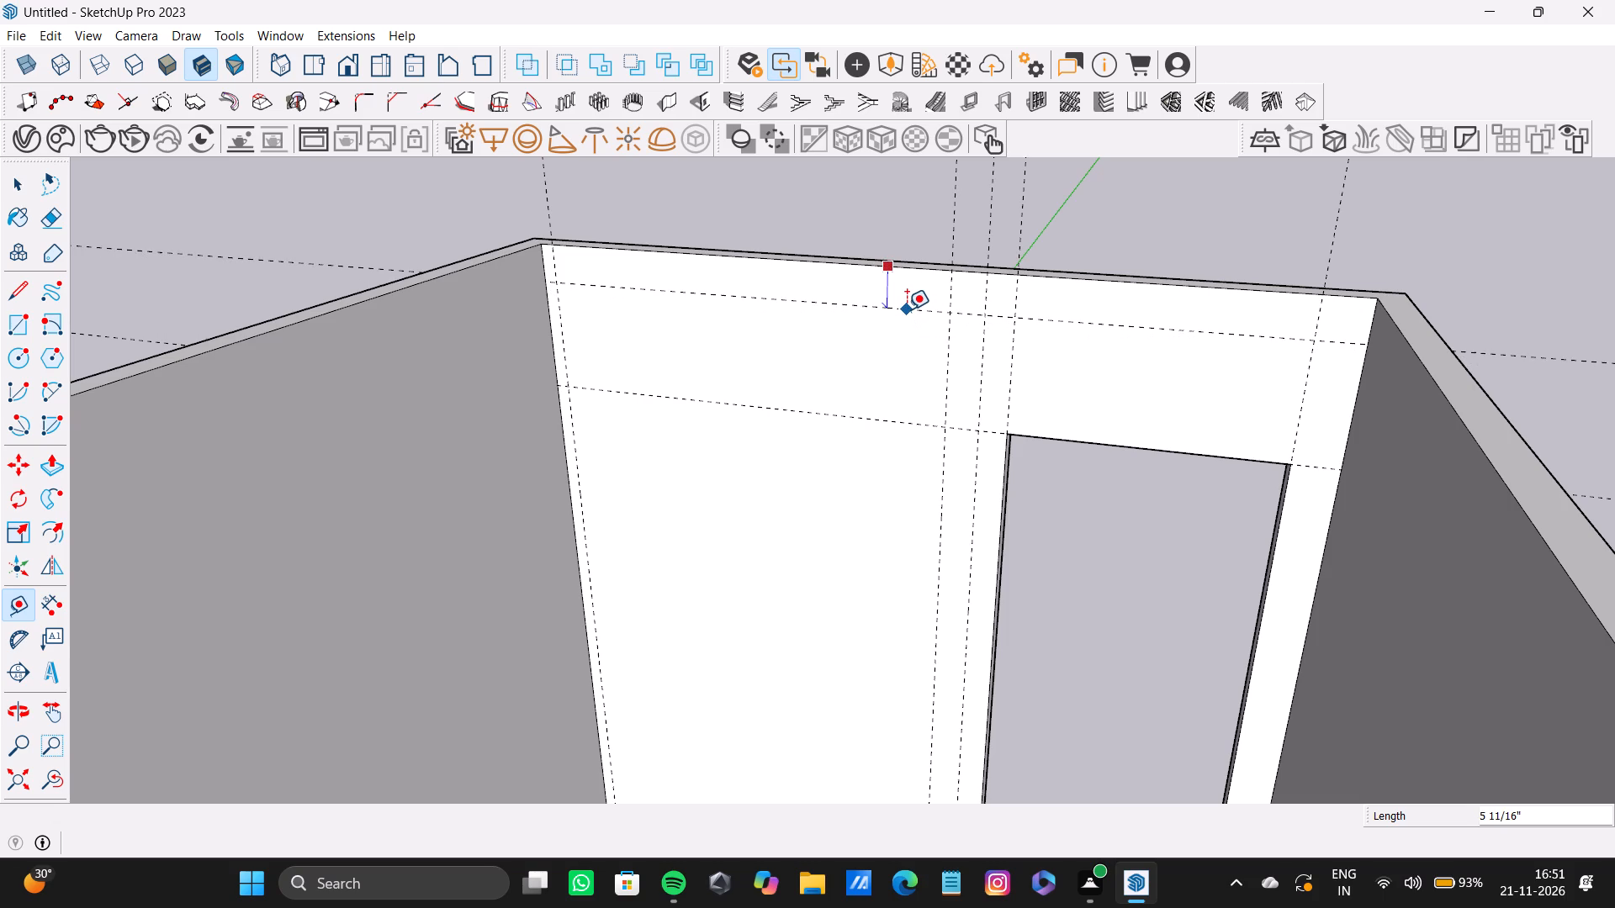
{"action": "left_click", "coordinate": [907, 309]}
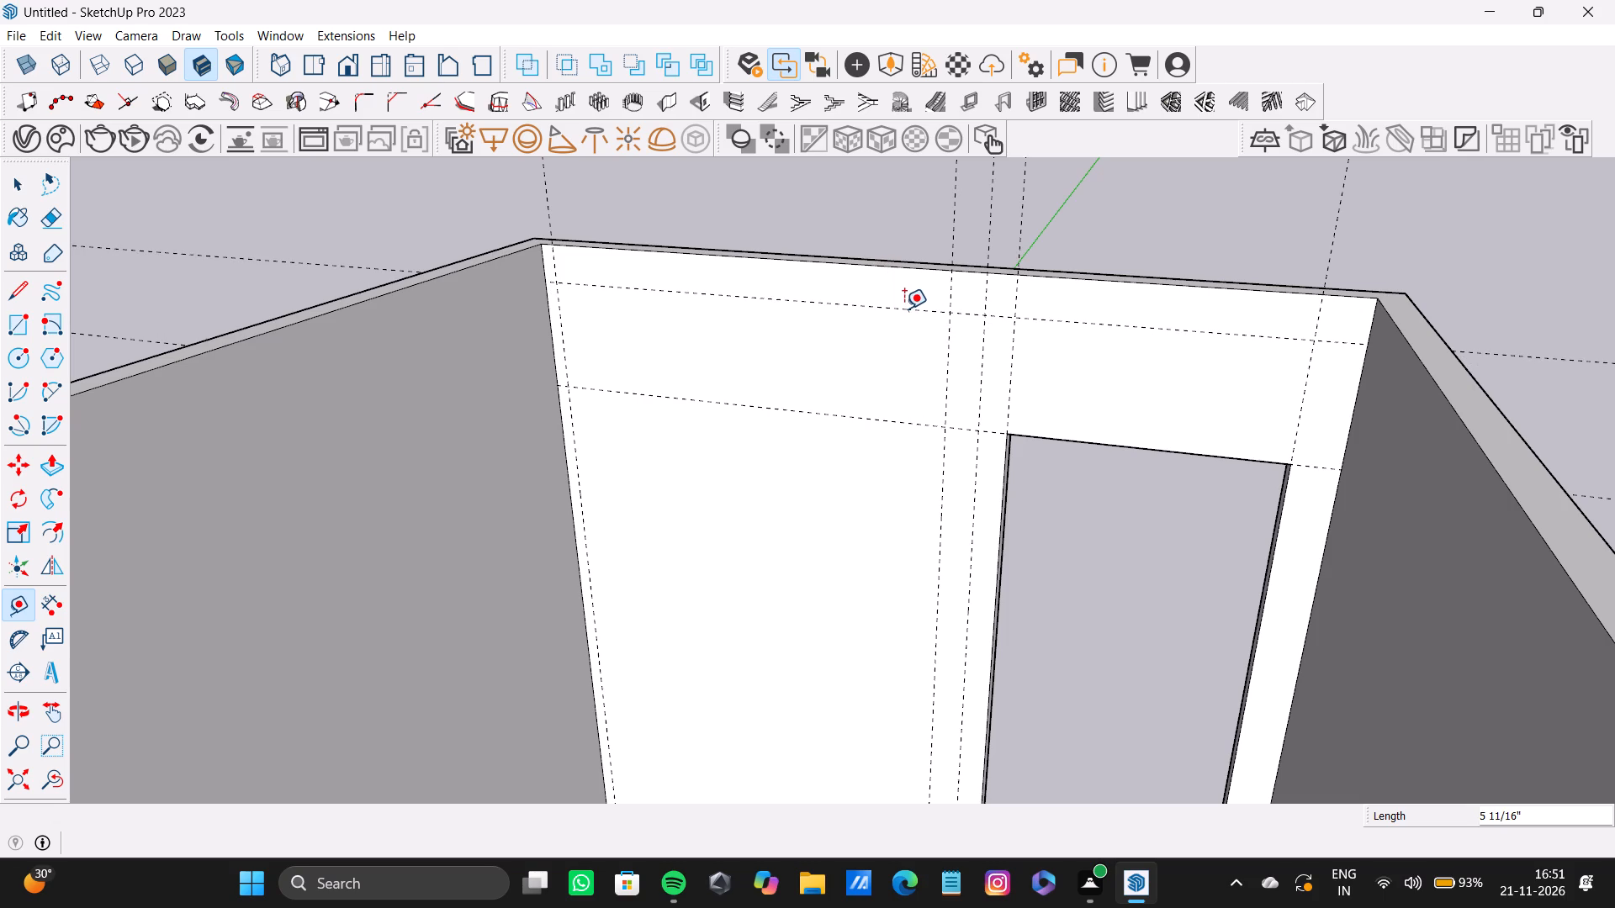
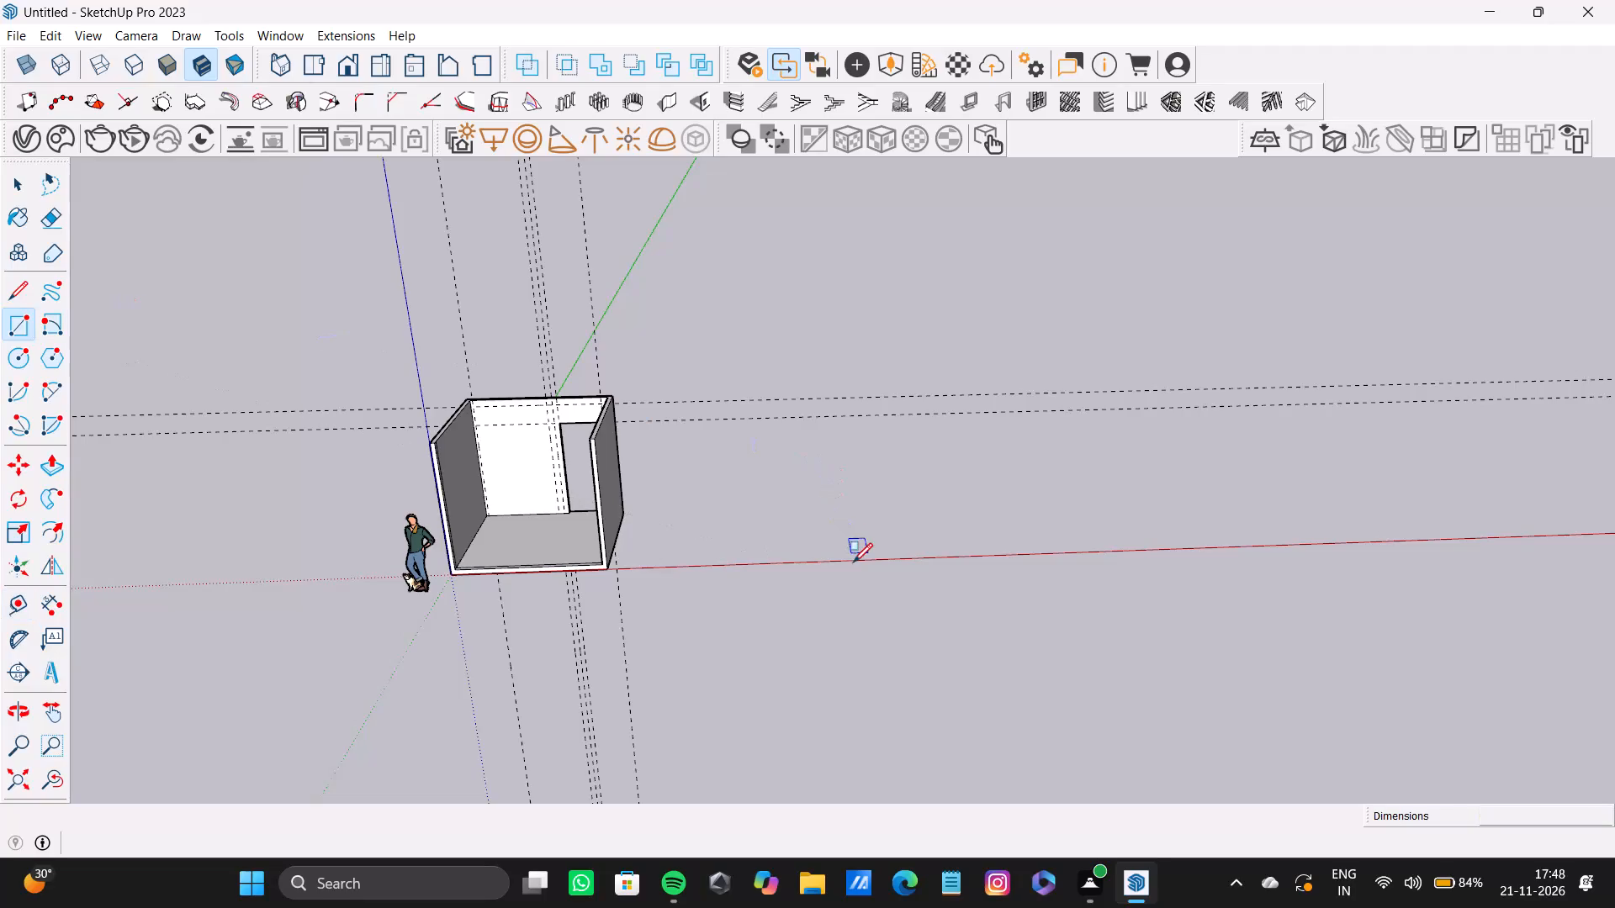
Draw a flat rectangle about 57' 11" by 83' 6" on the ground beside the room, starting near the red axis.
{"action": "left_click_drag", "start_coordinate": [853, 563], "coordinate": [882, 535]}
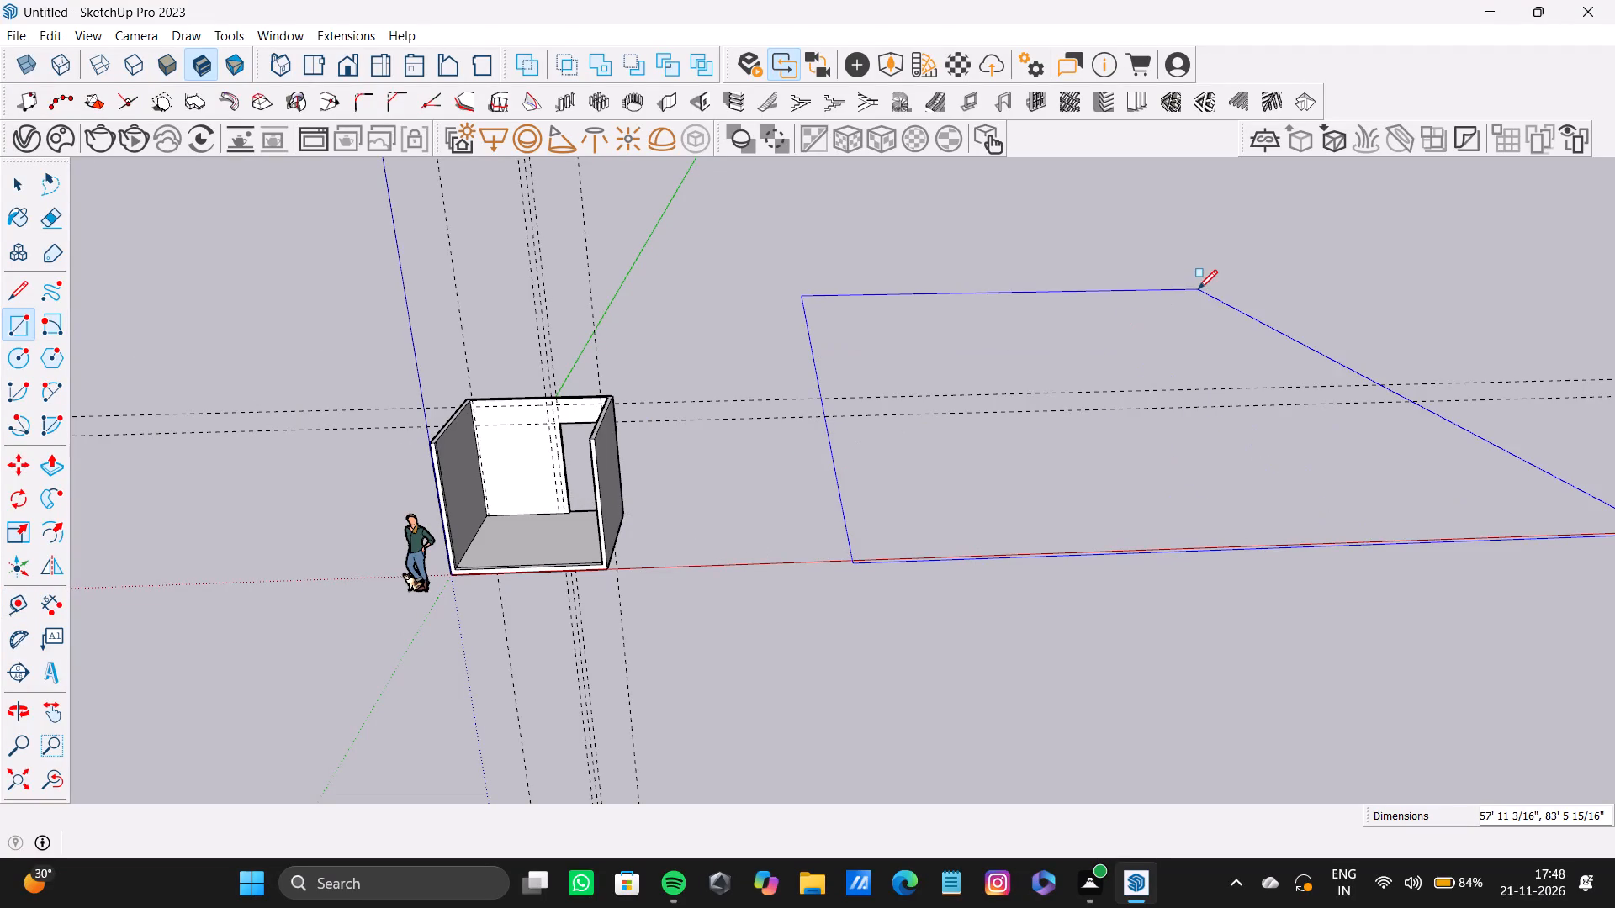
{"action": "left_click", "coordinate": [1198, 289]}
{"action": "middle_click_drag", "start_coordinate": [982, 352], "coordinate": [988, 636]}
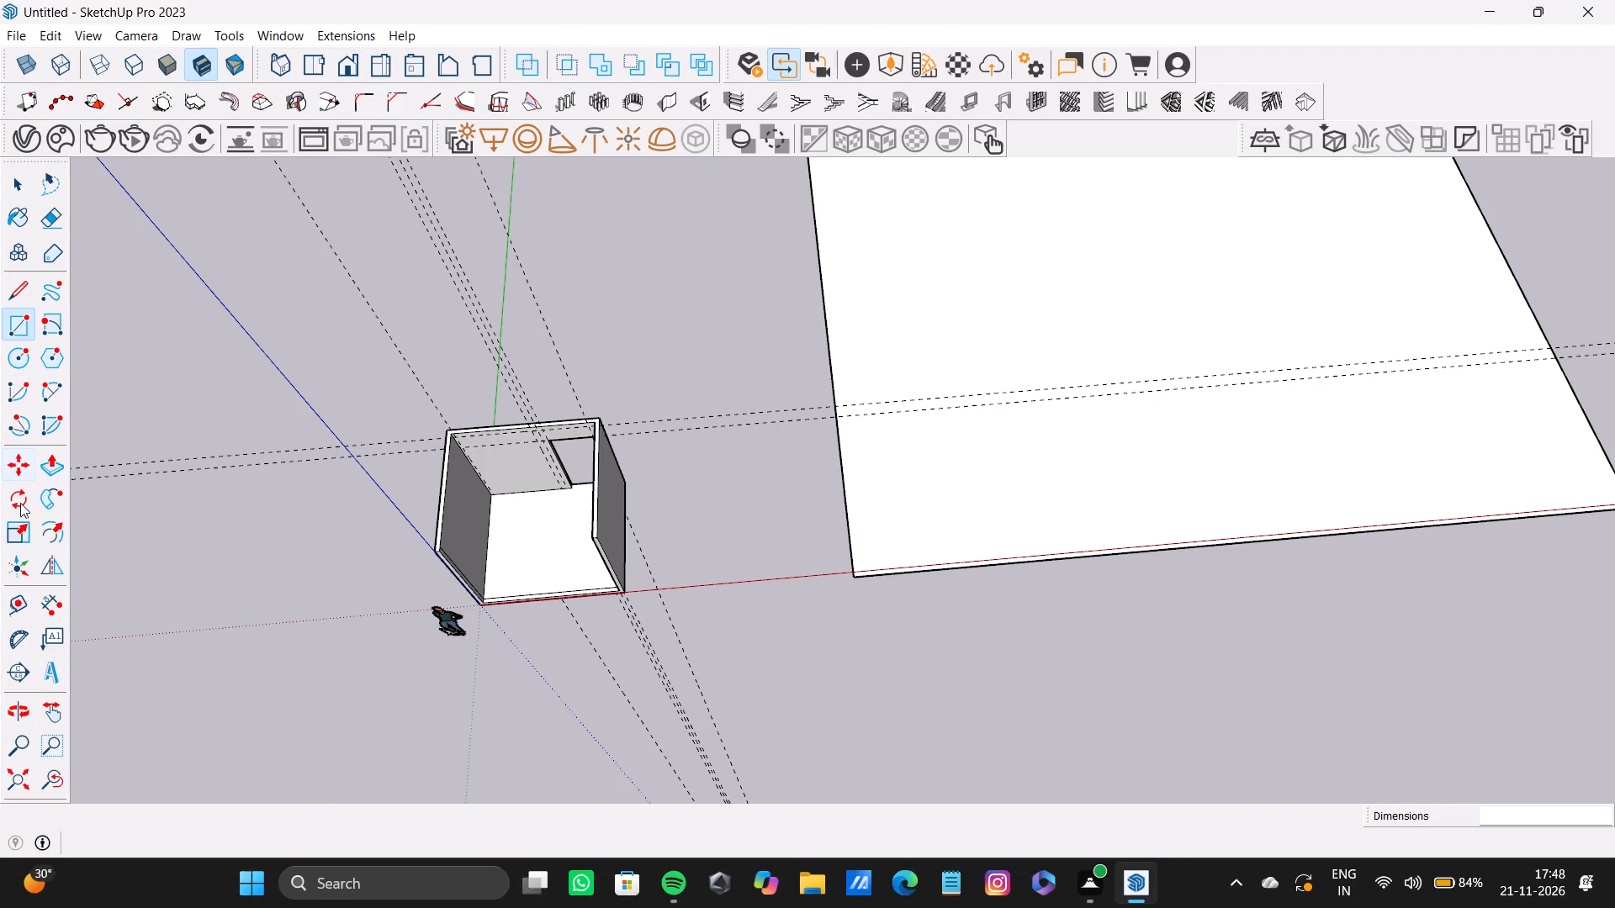
Add nine guides parallel to the new rectangle's edge nearest the room, stepping inward roughly 1' 6" to 2' 6" apart.
{"action": "left_click_drag", "start_coordinate": [19, 594], "coordinate": [64, 582]}
{"action": "left_click", "coordinate": [29, 612]}
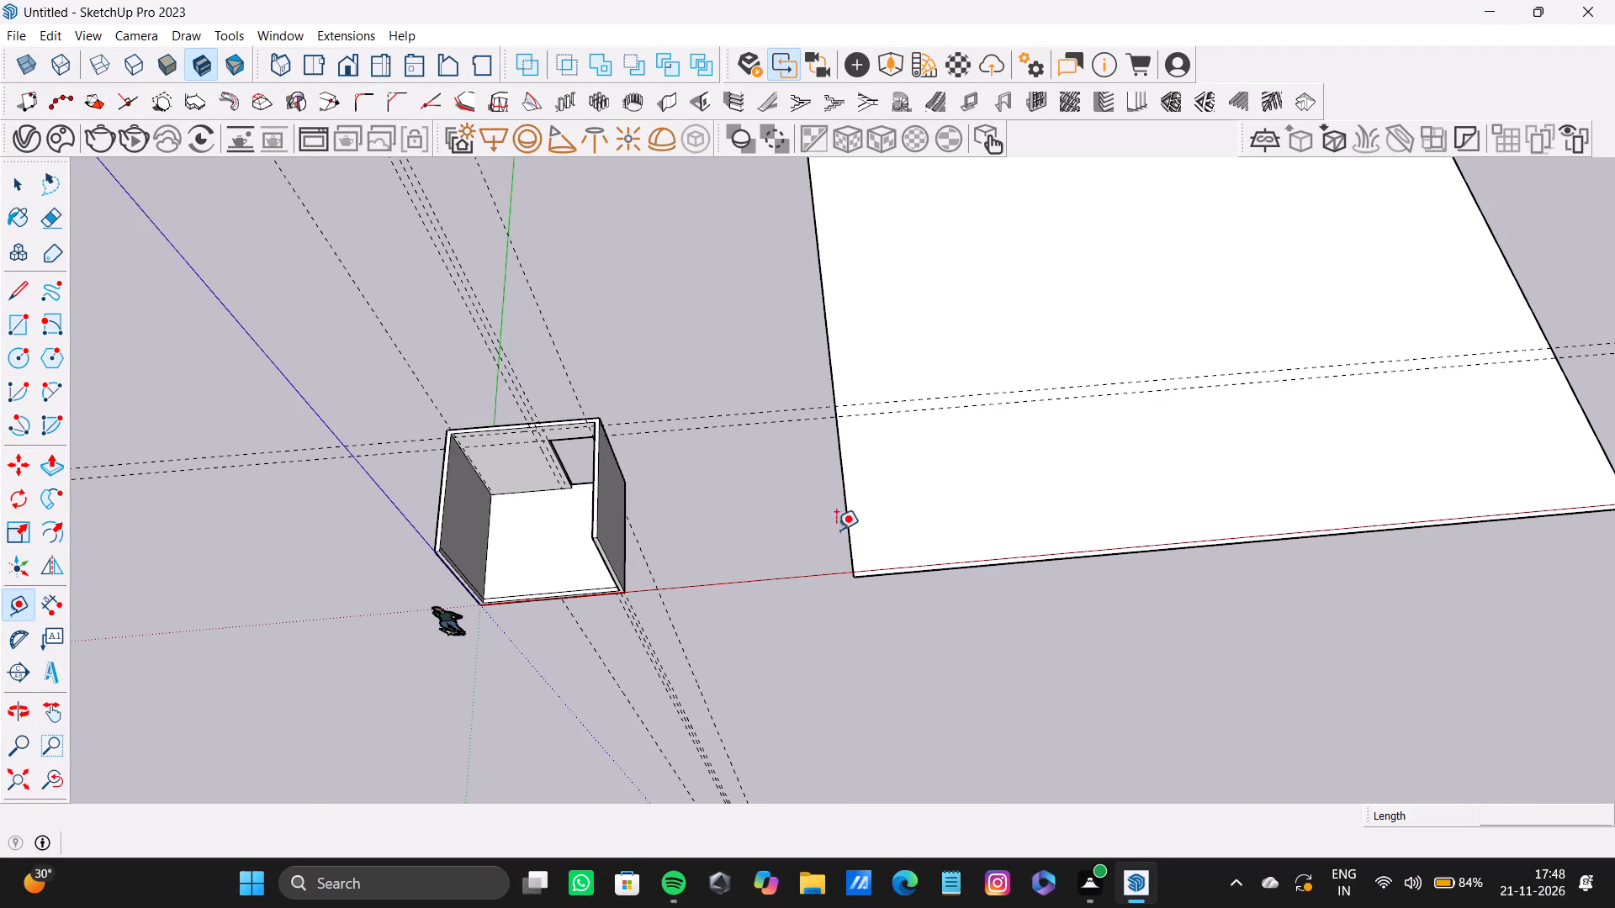
{"action": "left_click", "coordinate": [845, 530]}
{"action": "double_click", "coordinate": [864, 533]}
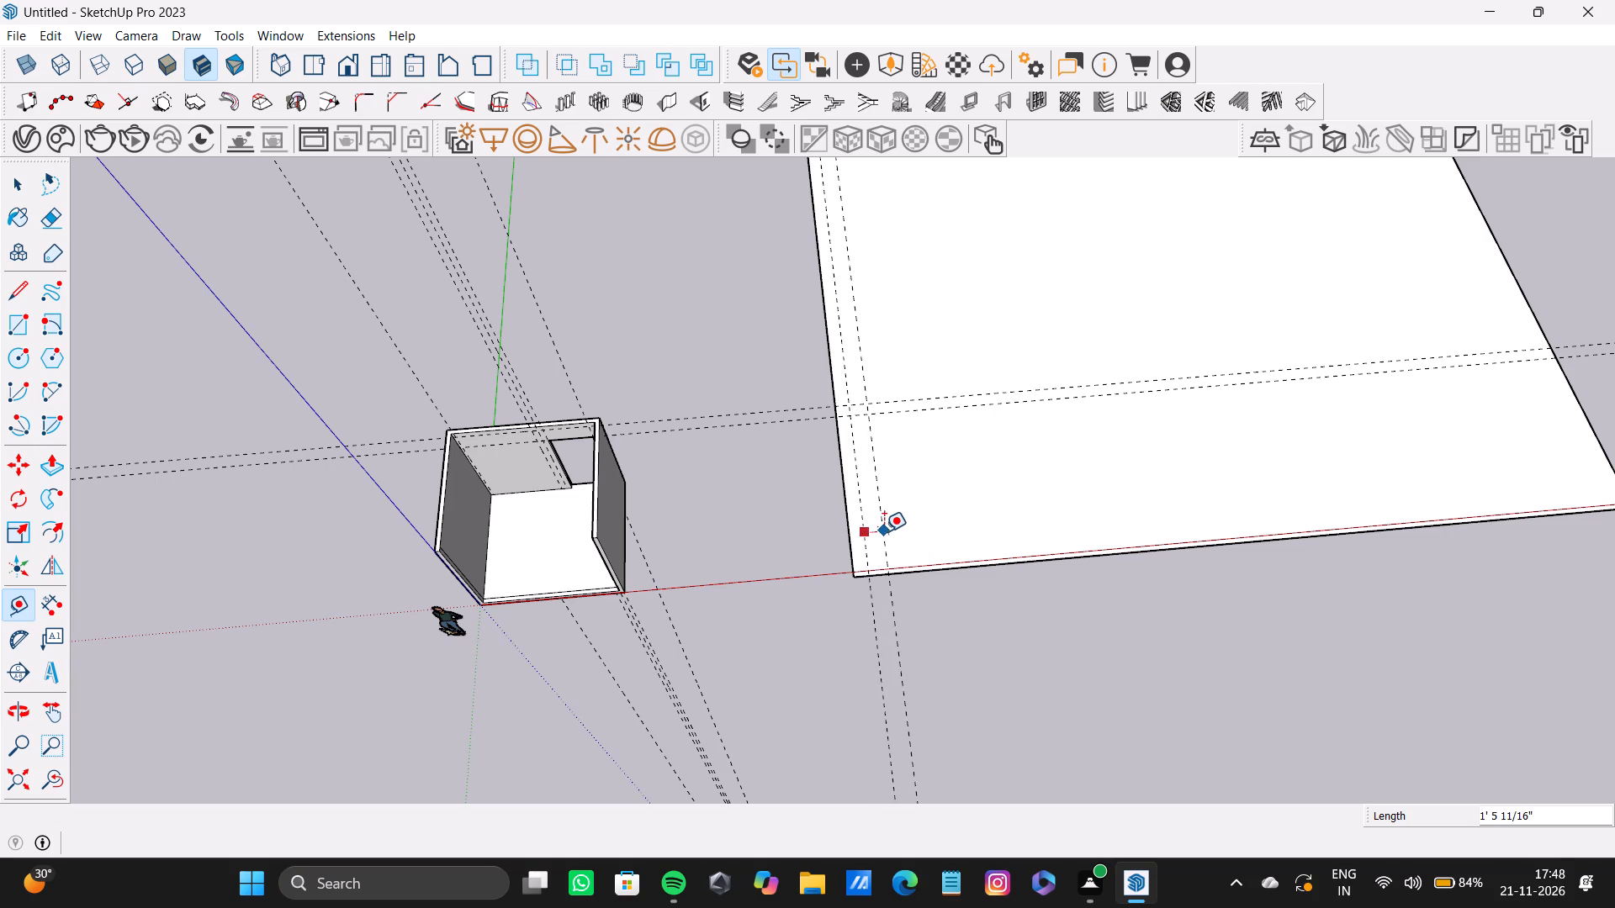
{"action": "double_click", "coordinate": [884, 531]}
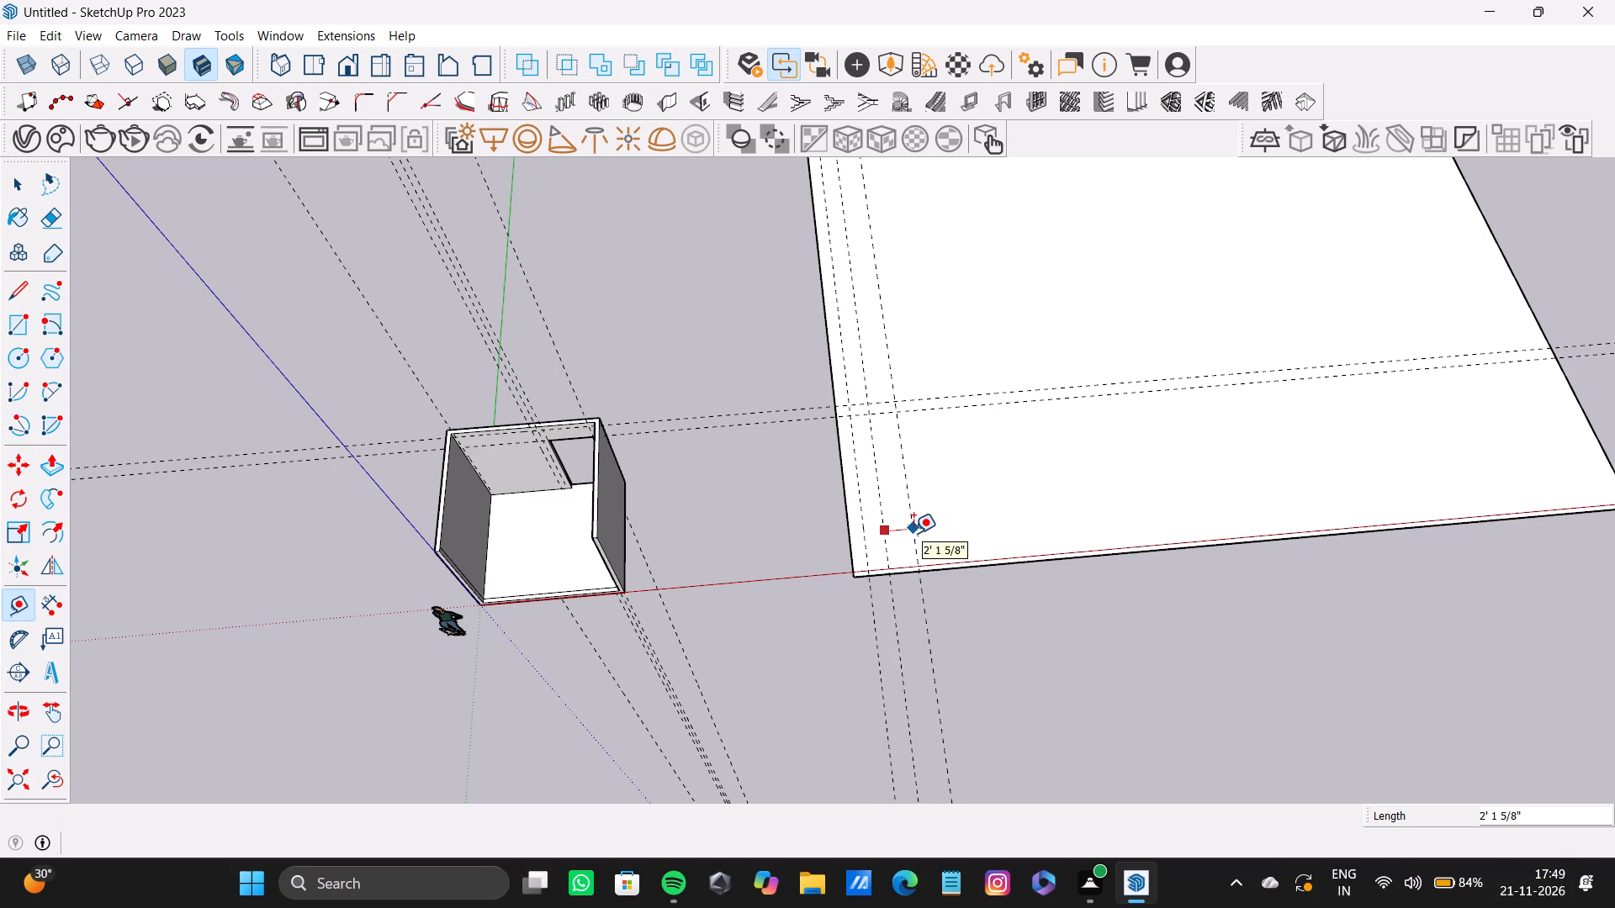
{"action": "double_click", "coordinate": [913, 533]}
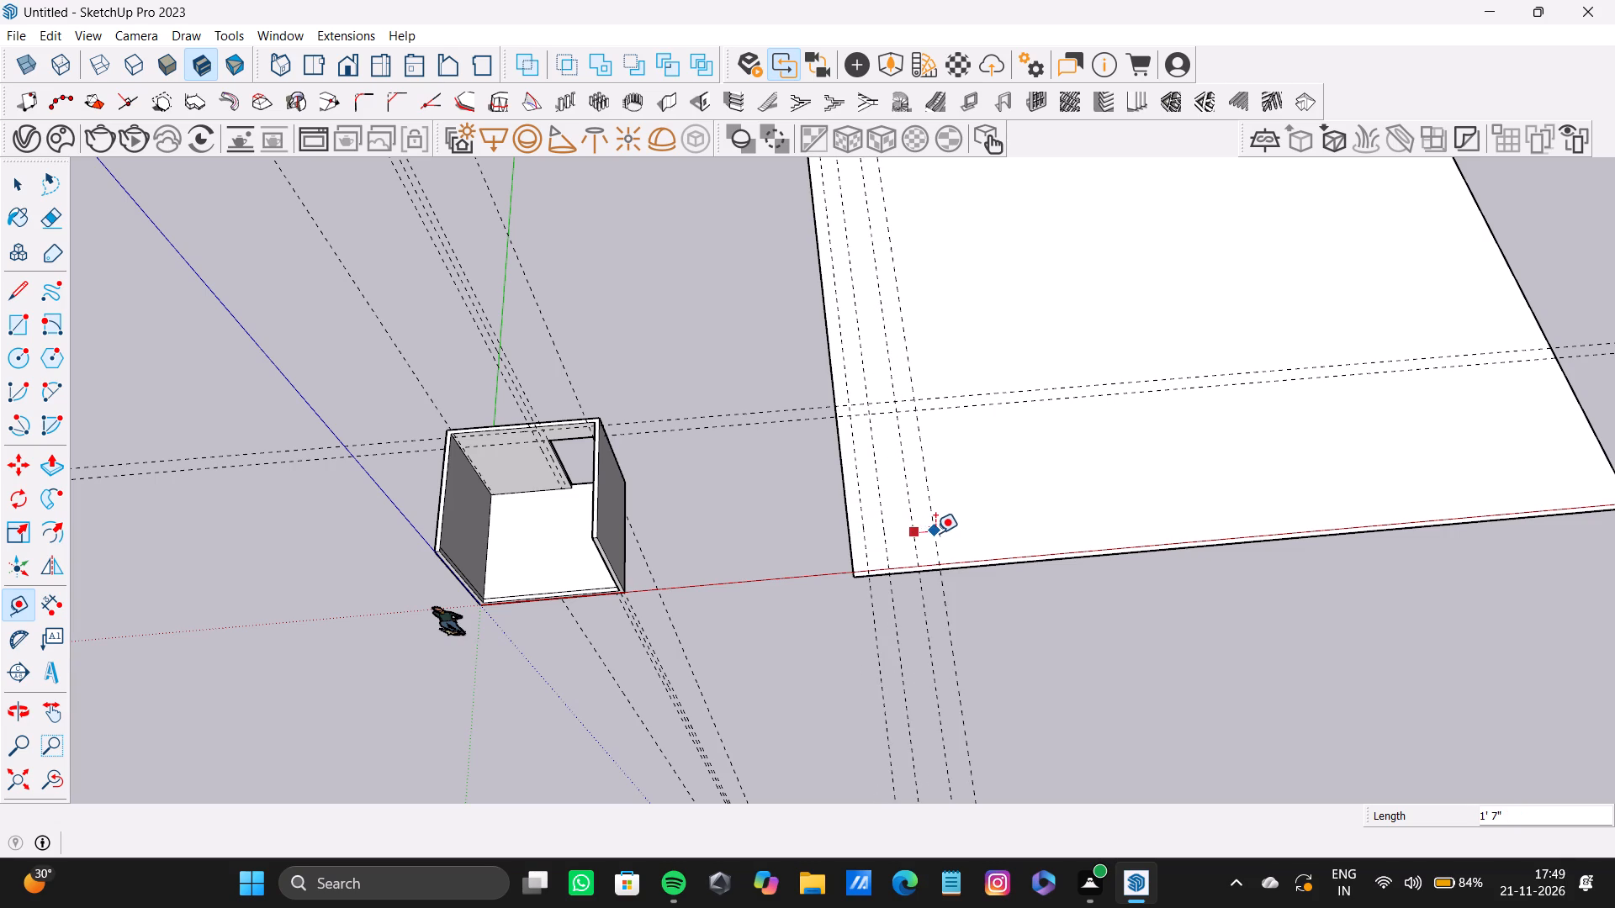
{"action": "double_click", "coordinate": [938, 533]}
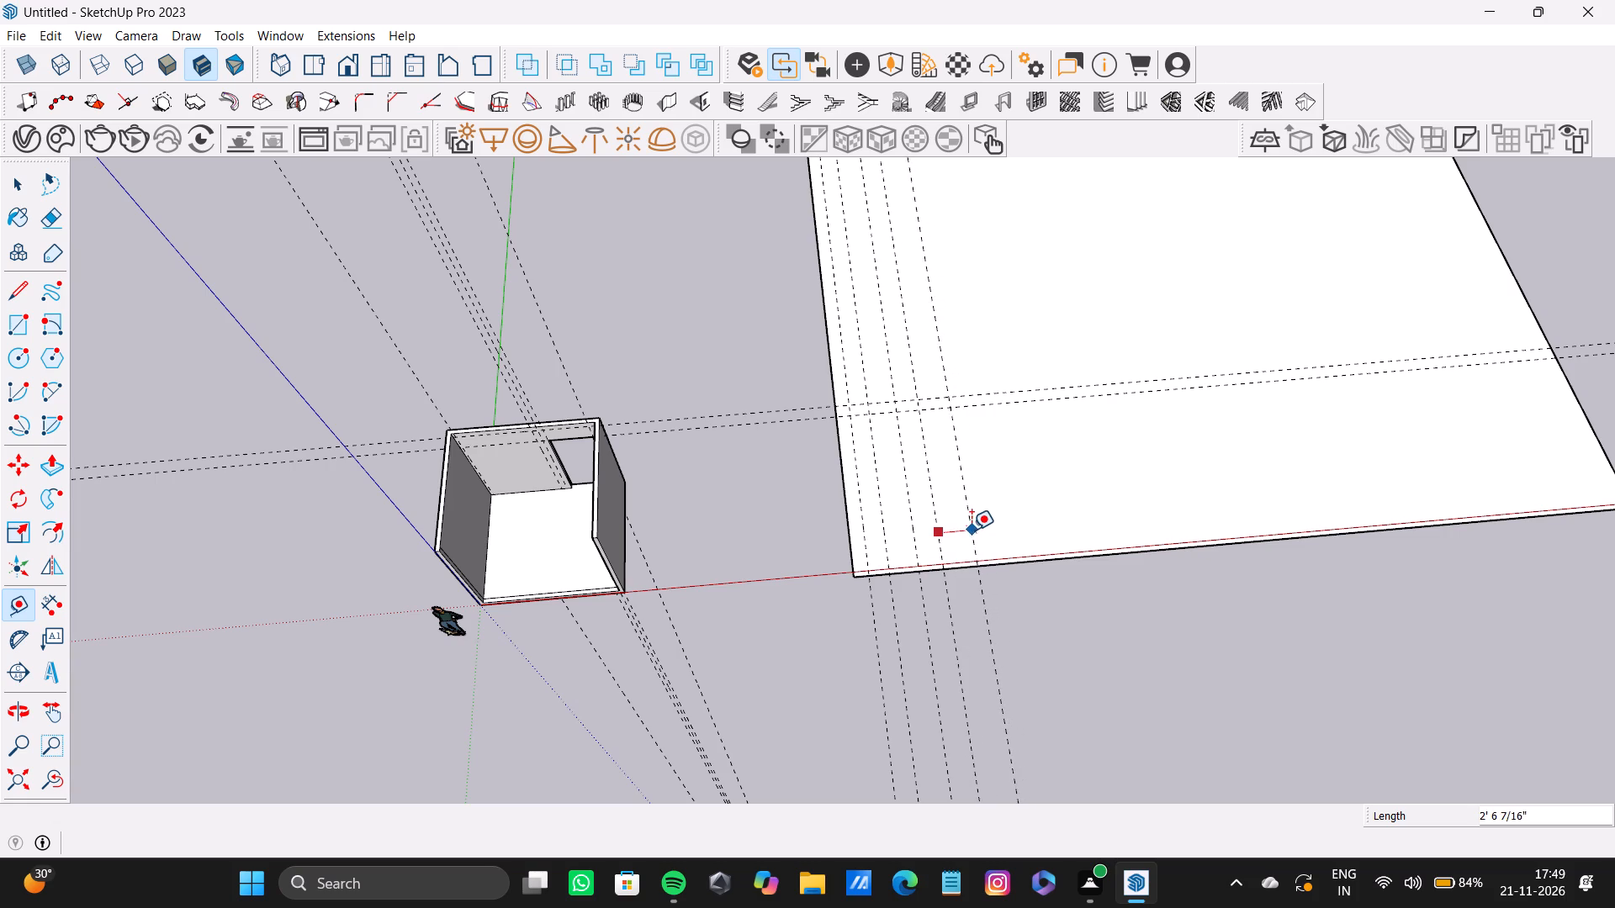
{"action": "double_click", "coordinate": [972, 530]}
{"action": "double_click", "coordinate": [995, 530]}
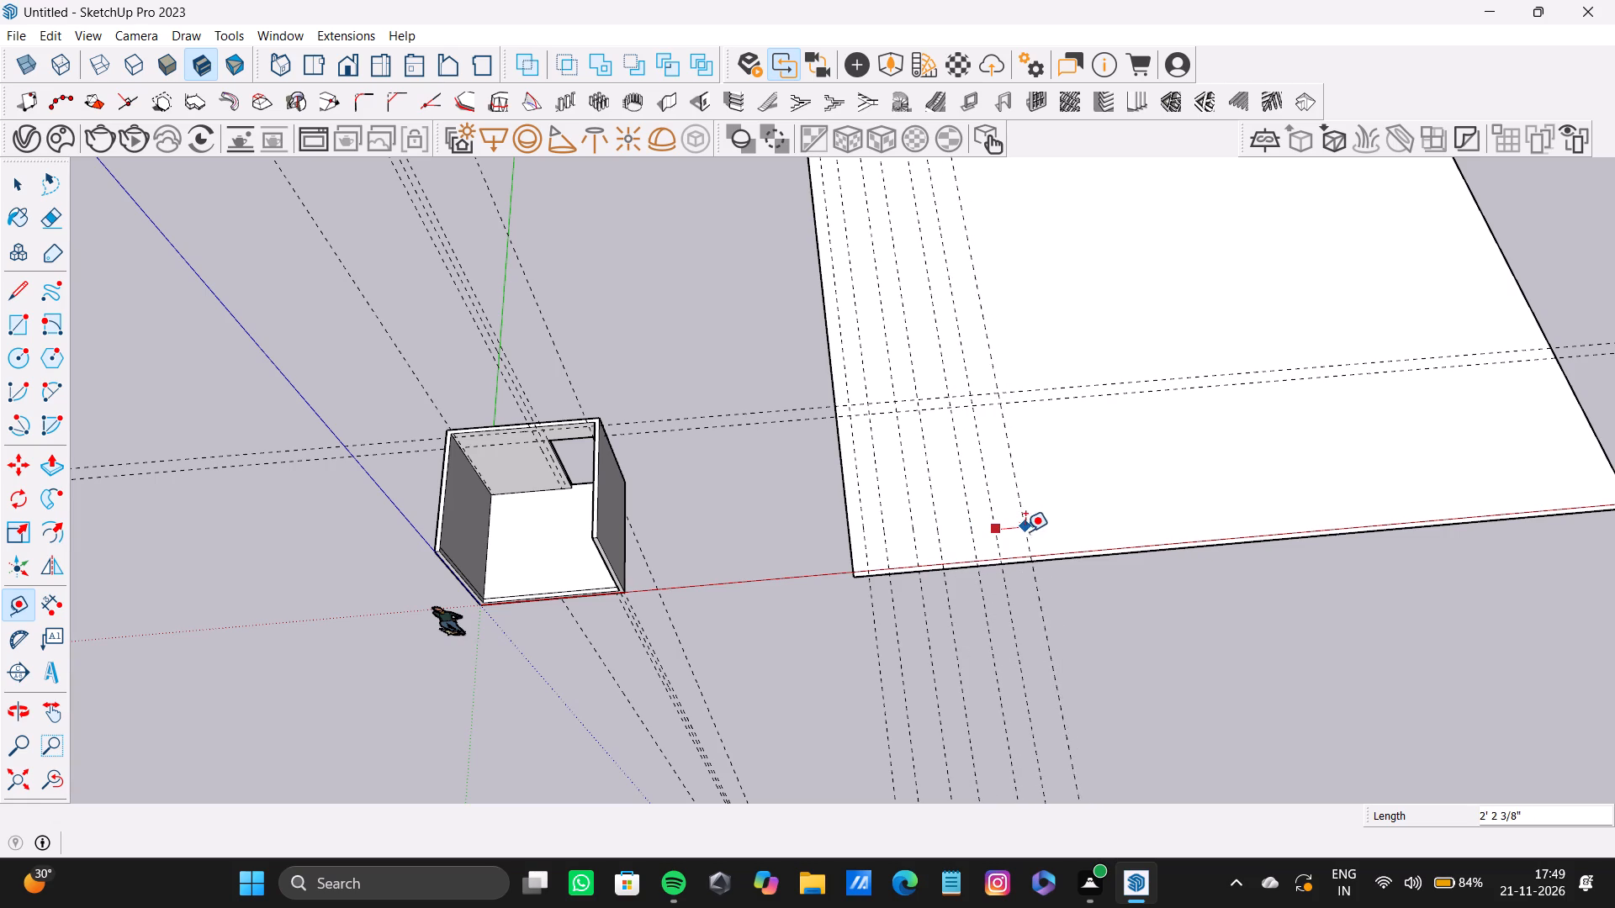
{"action": "double_click", "coordinate": [1021, 534]}
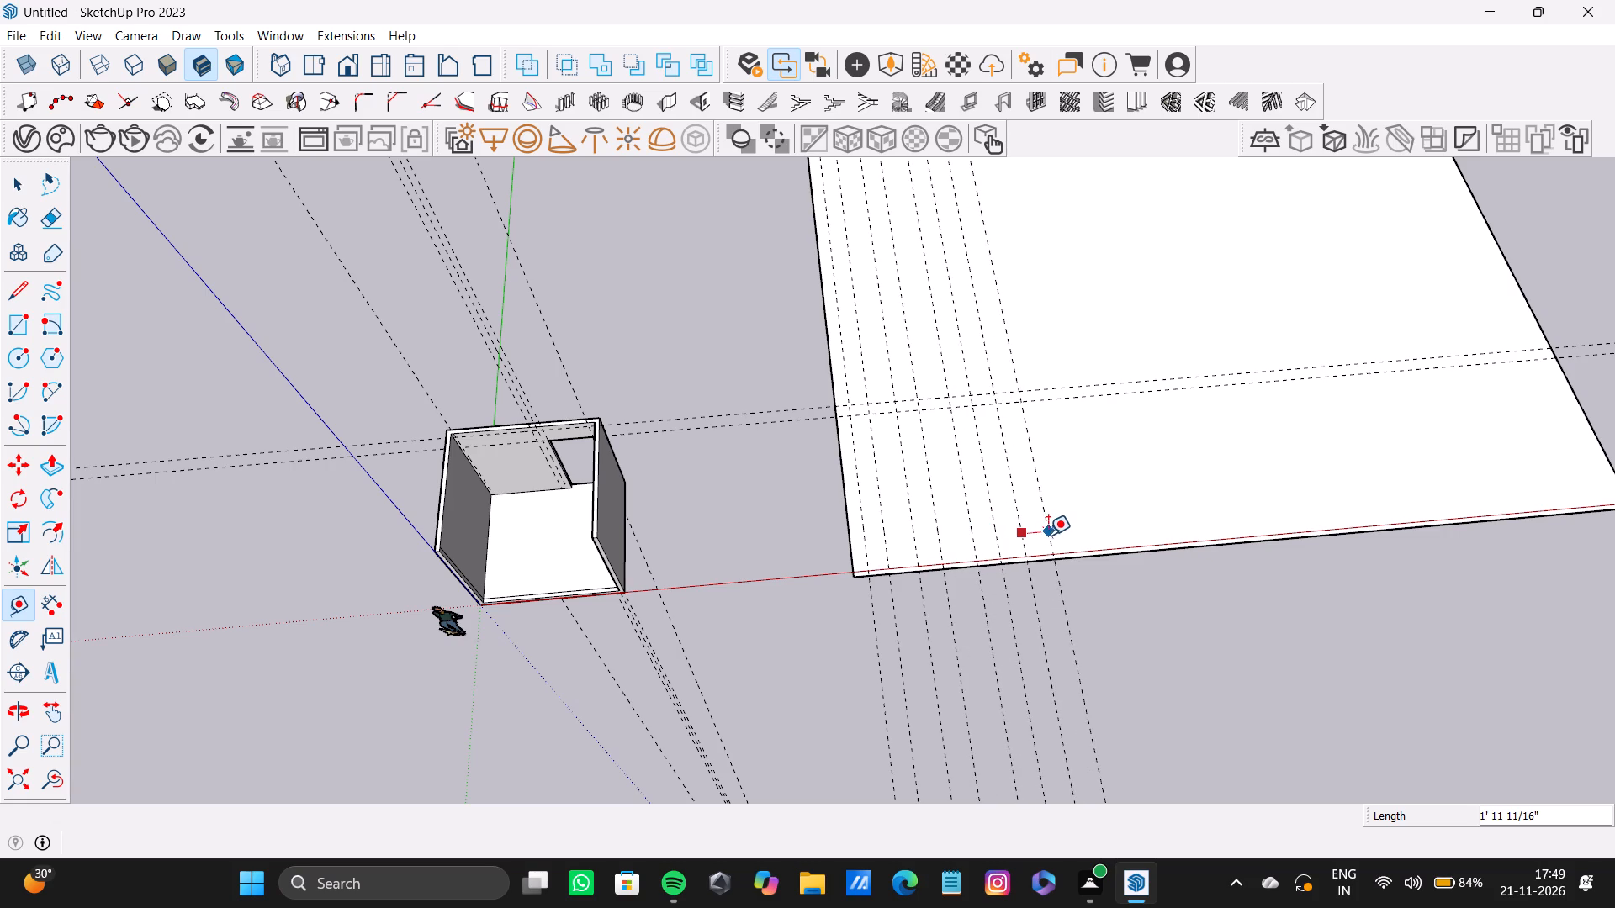
{"action": "double_click", "coordinate": [1048, 535]}
{"action": "left_click", "coordinate": [1075, 536]}
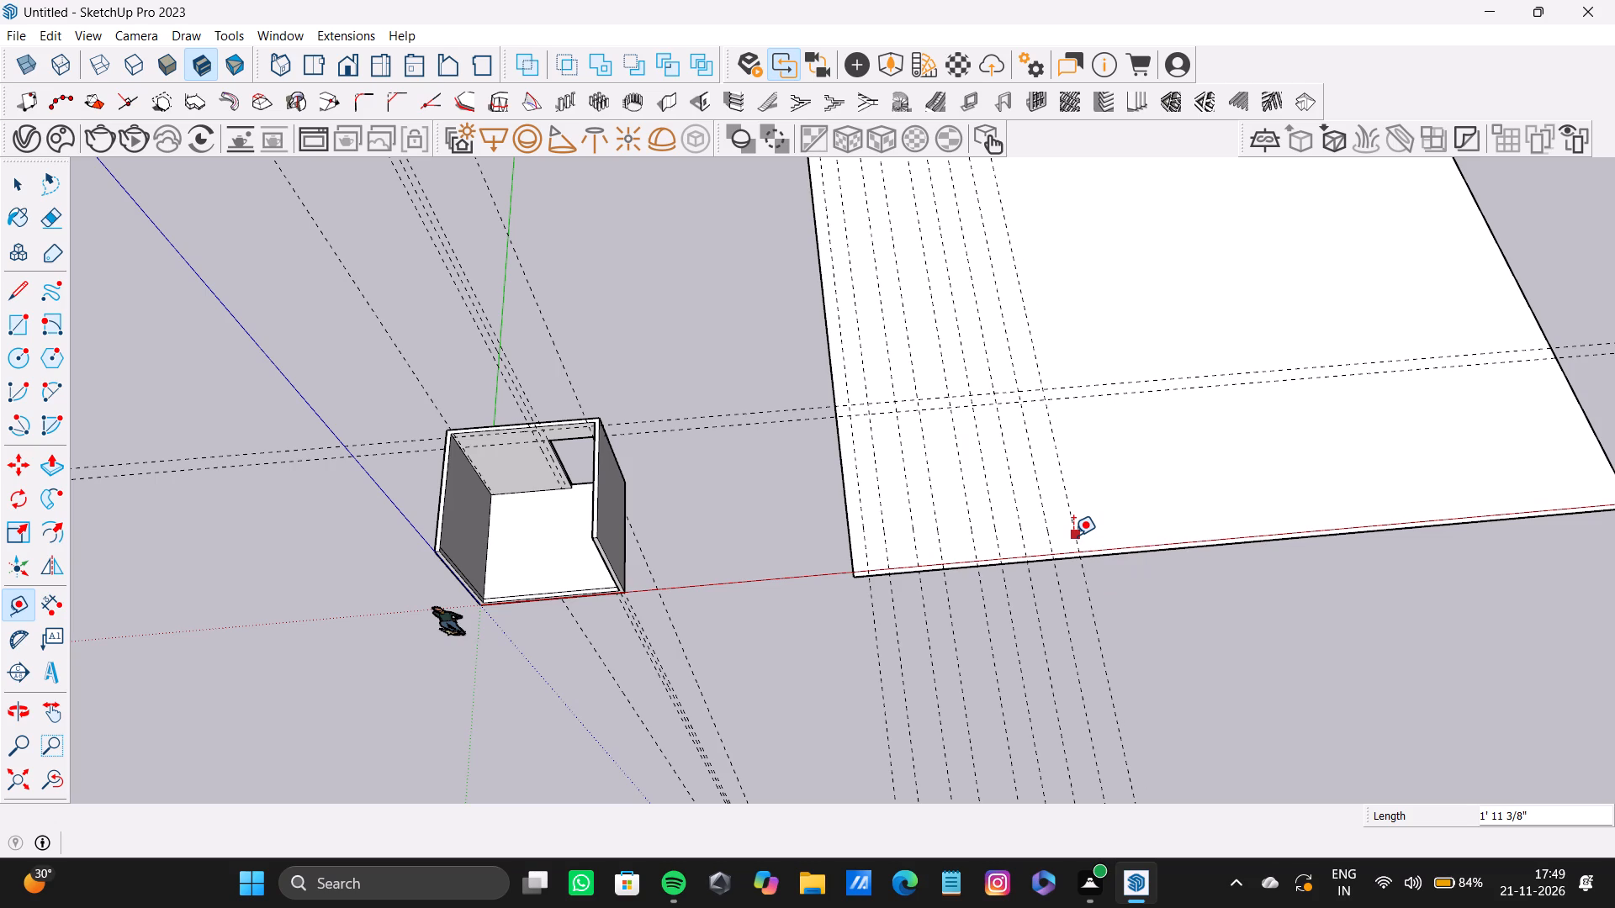
Continue the row with eight more parallel guides across the rectangle, spaced roughly 1' 6" to 2' 3" apart.
{"action": "left_click", "coordinate": [1078, 532]}
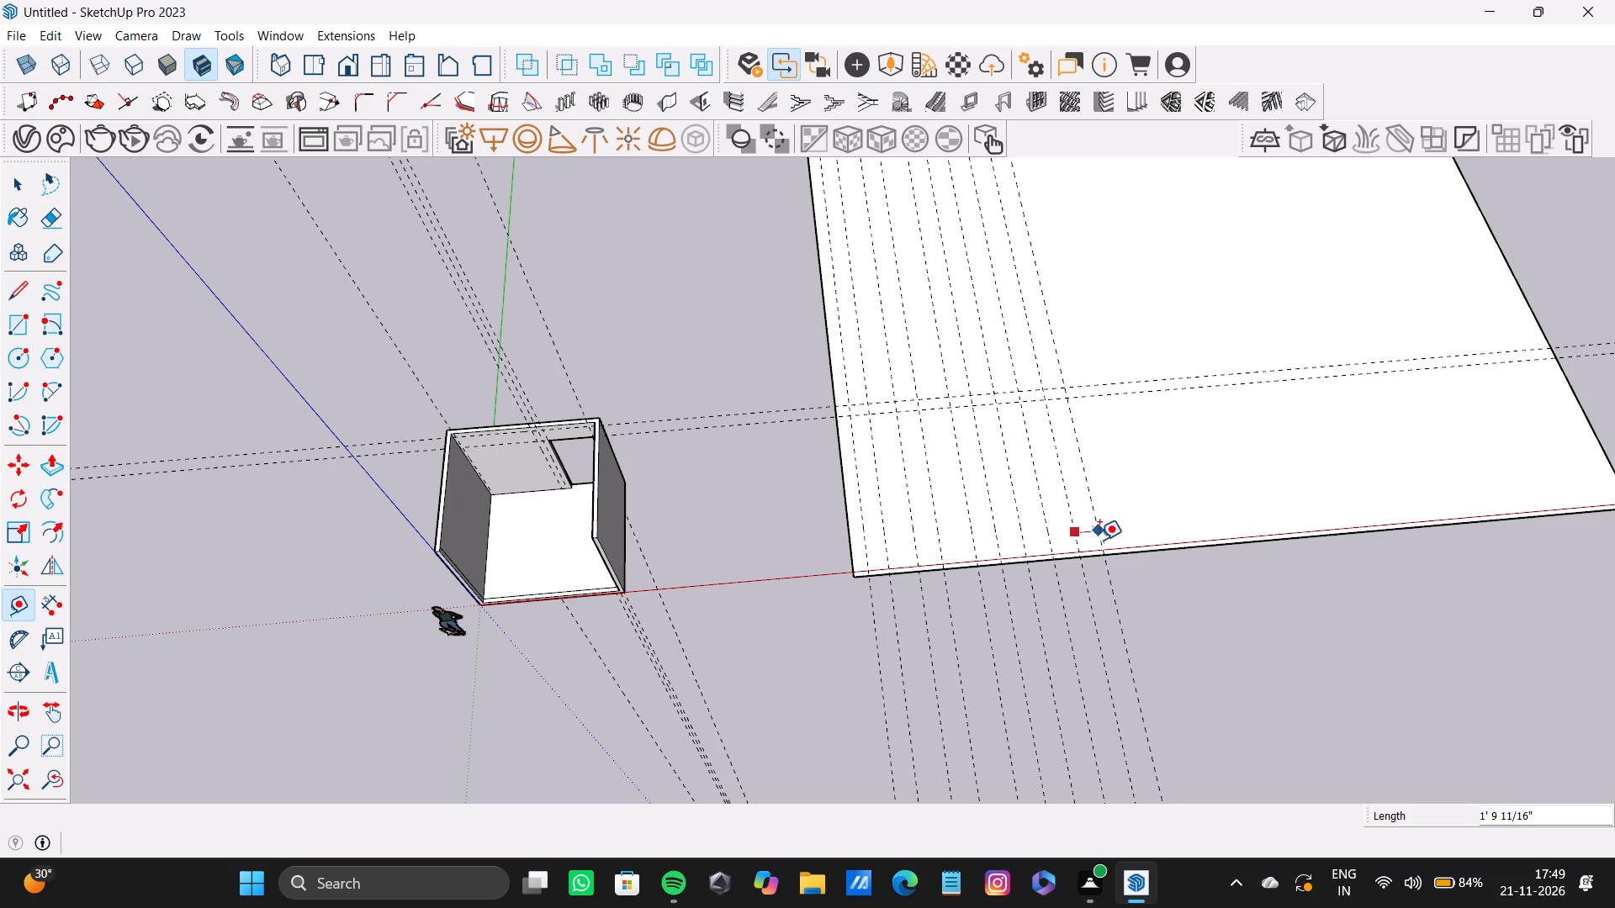
{"action": "left_click", "coordinate": [1099, 540]}
{"action": "left_click", "coordinate": [1097, 539]}
{"action": "double_click", "coordinate": [1125, 535]}
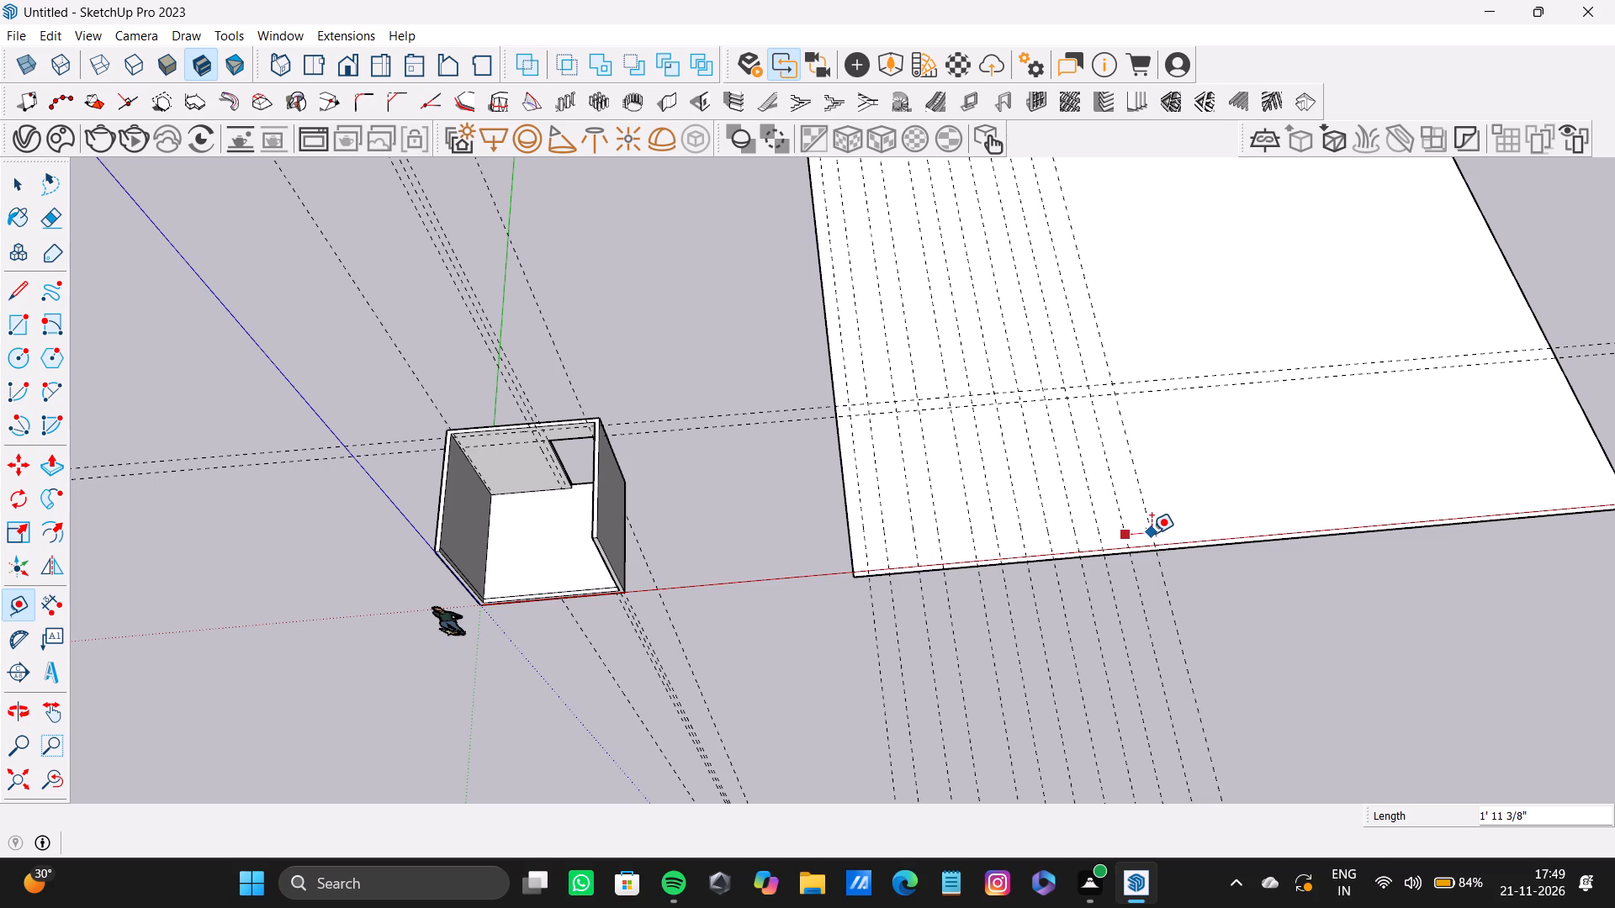
{"action": "double_click", "coordinate": [1152, 533]}
{"action": "double_click", "coordinate": [1177, 530]}
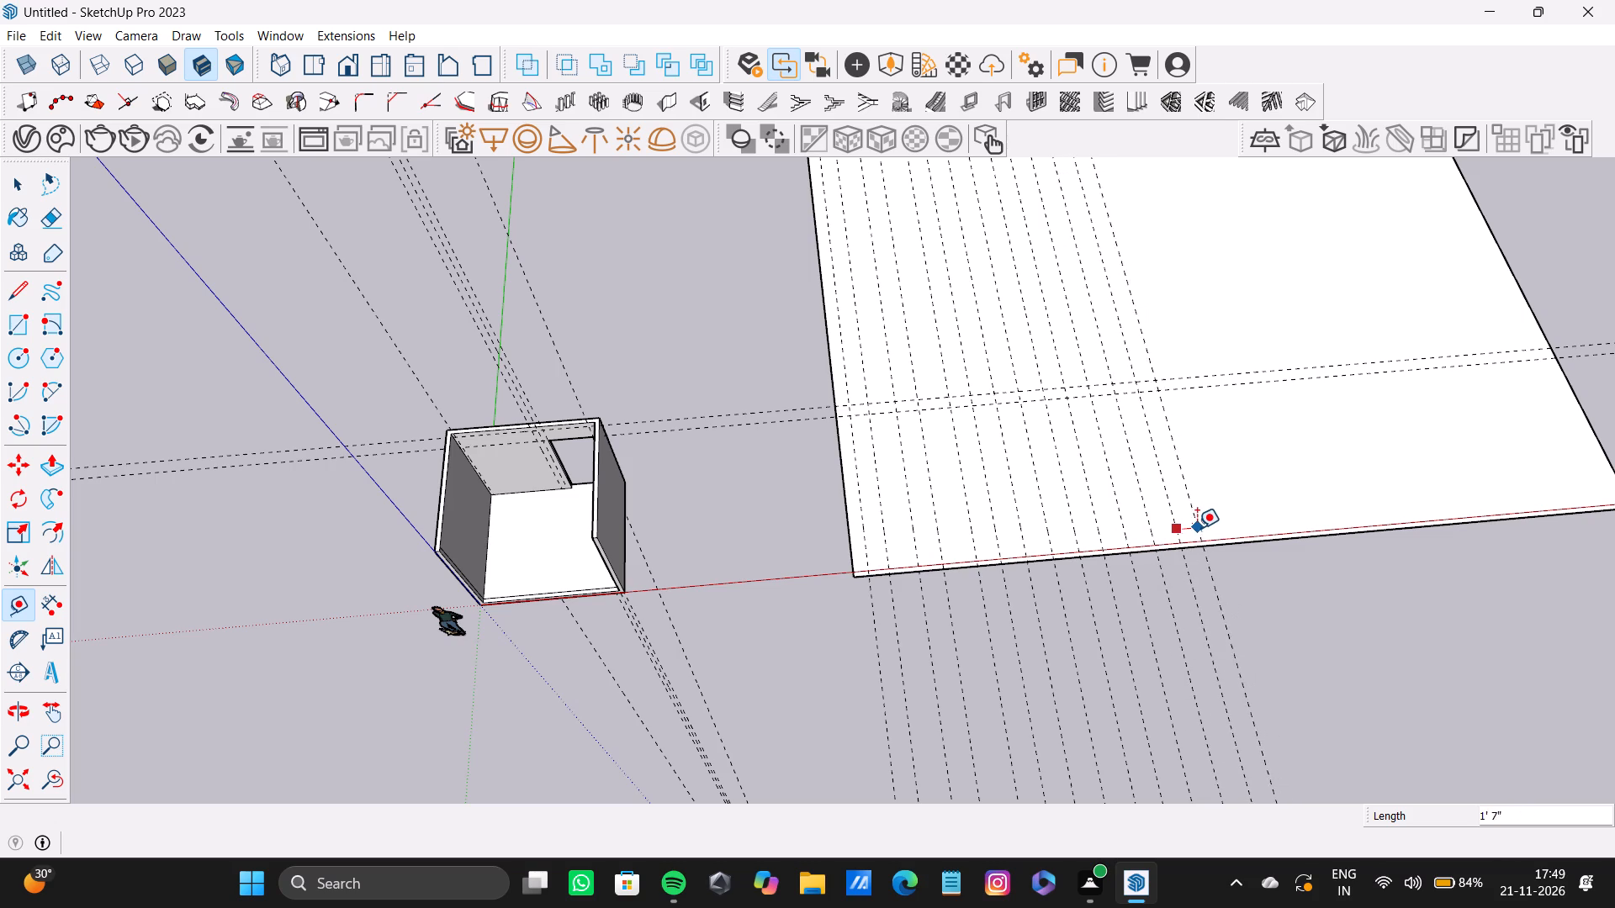
{"action": "double_click", "coordinate": [1197, 528]}
{"action": "double_click", "coordinate": [1219, 525]}
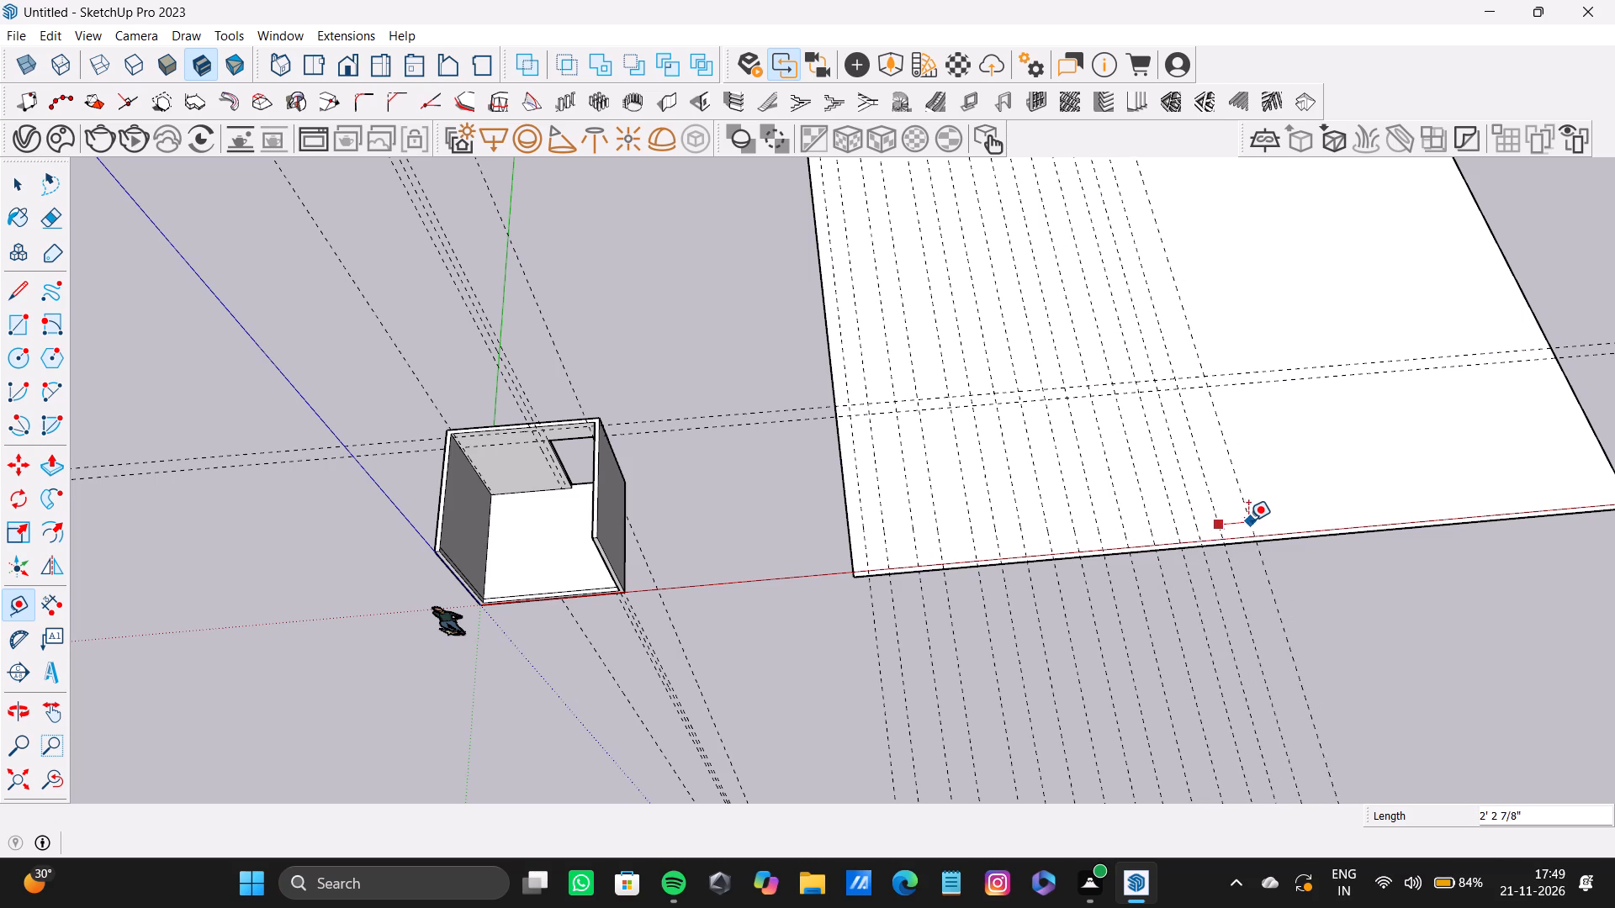
{"action": "double_click", "coordinate": [1242, 521]}
{"action": "double_click", "coordinate": [1261, 521]}
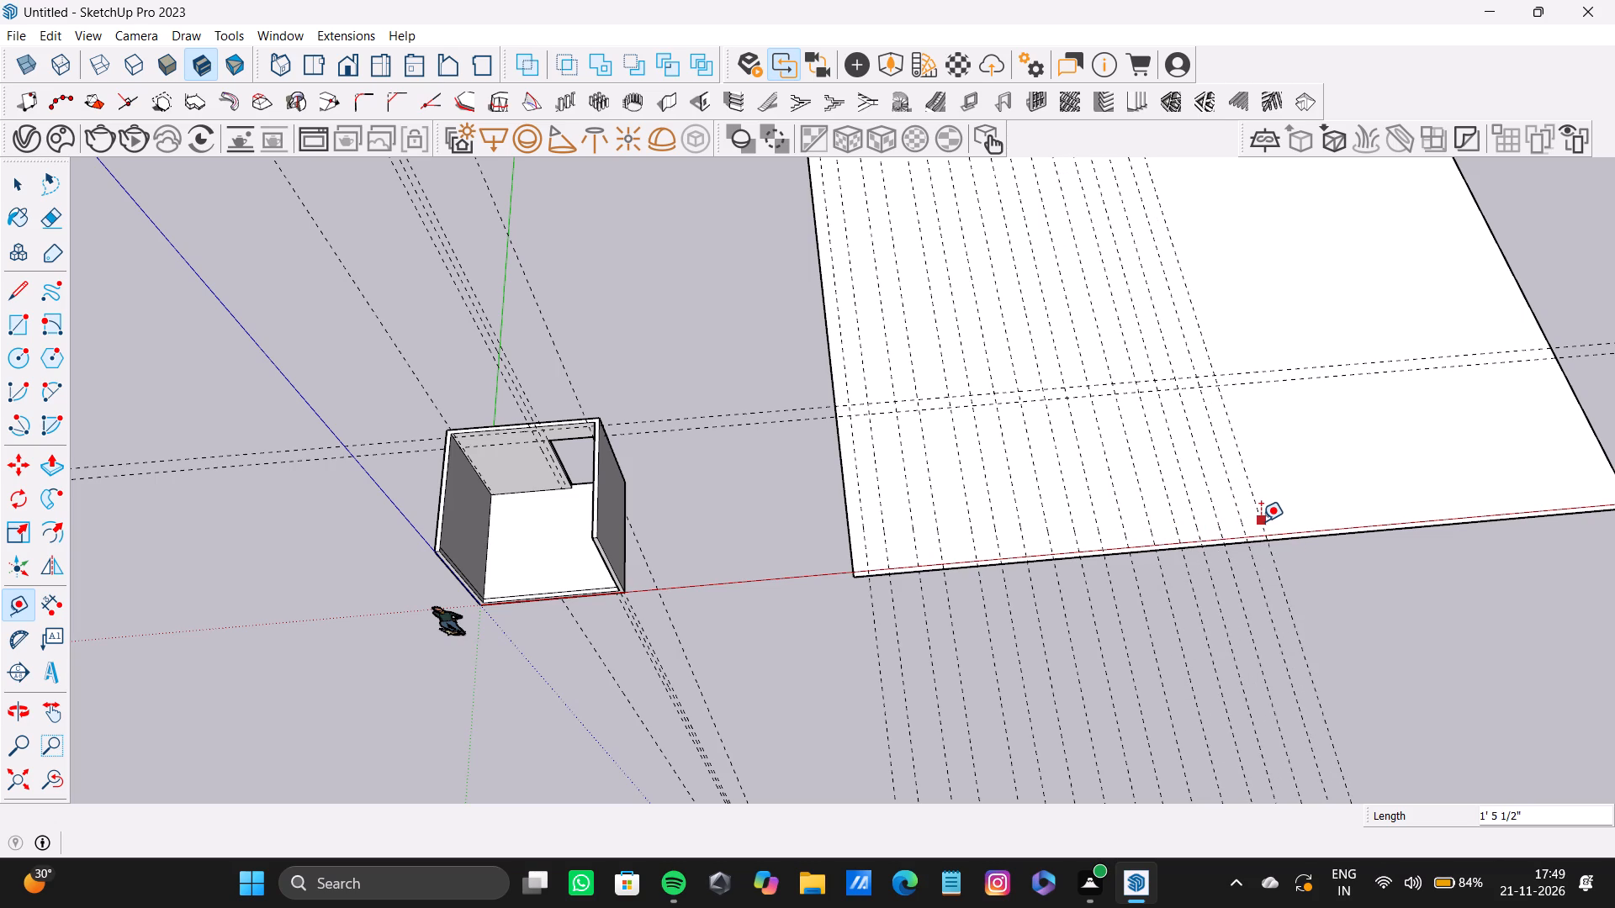
{"action": "left_click", "coordinate": [1261, 521]}
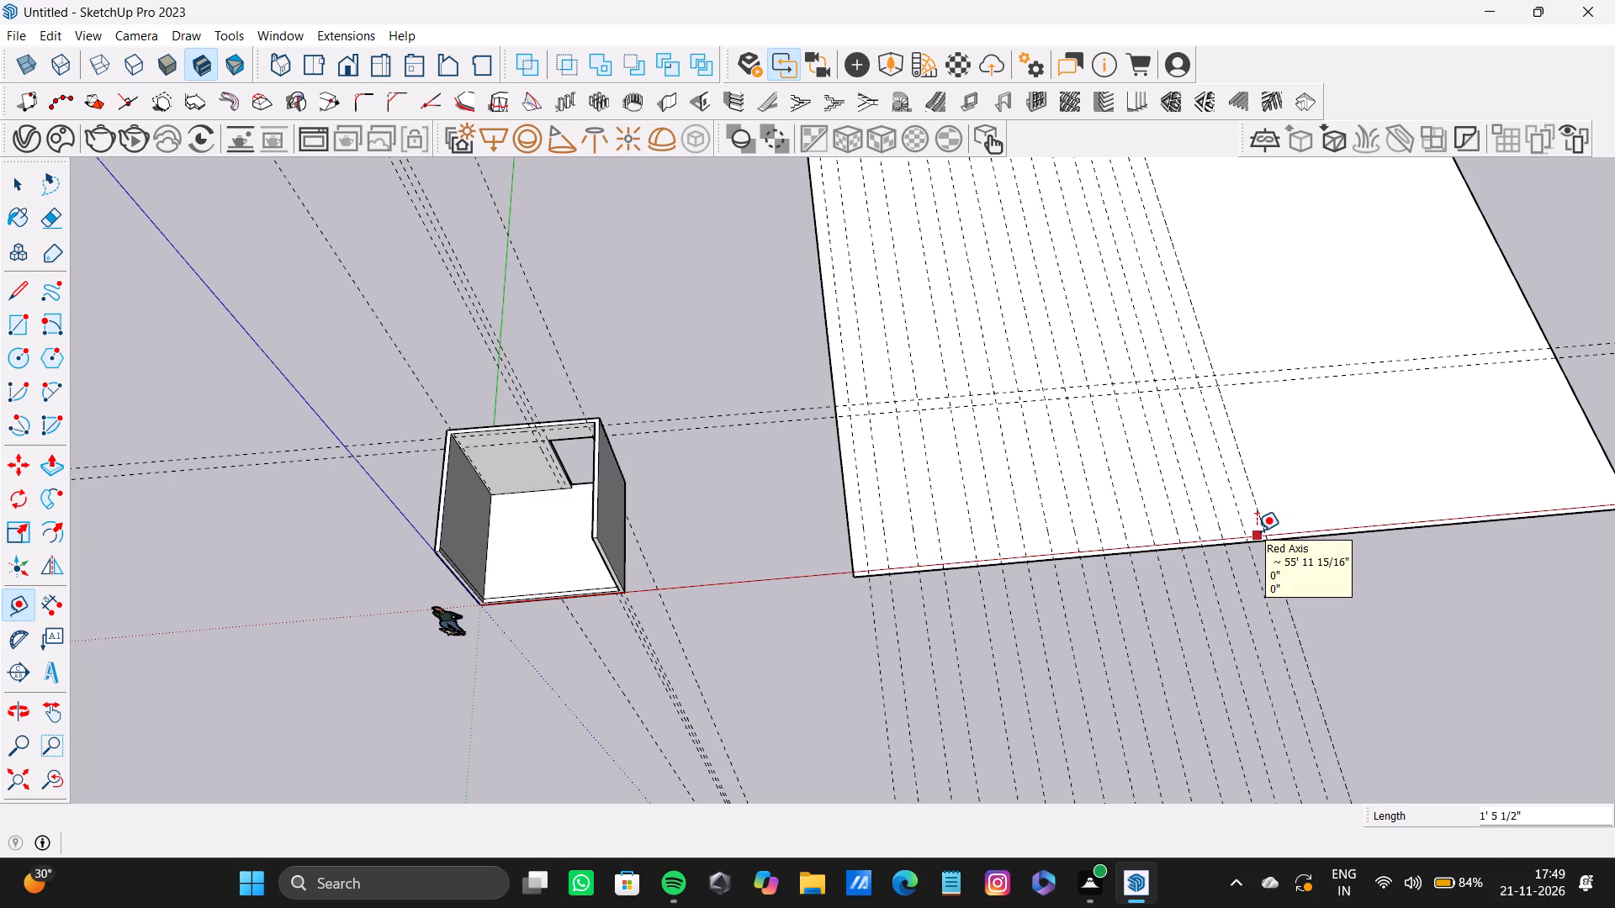
{"action": "key", "text": "space"}
{"action": "key", "text": "space"}
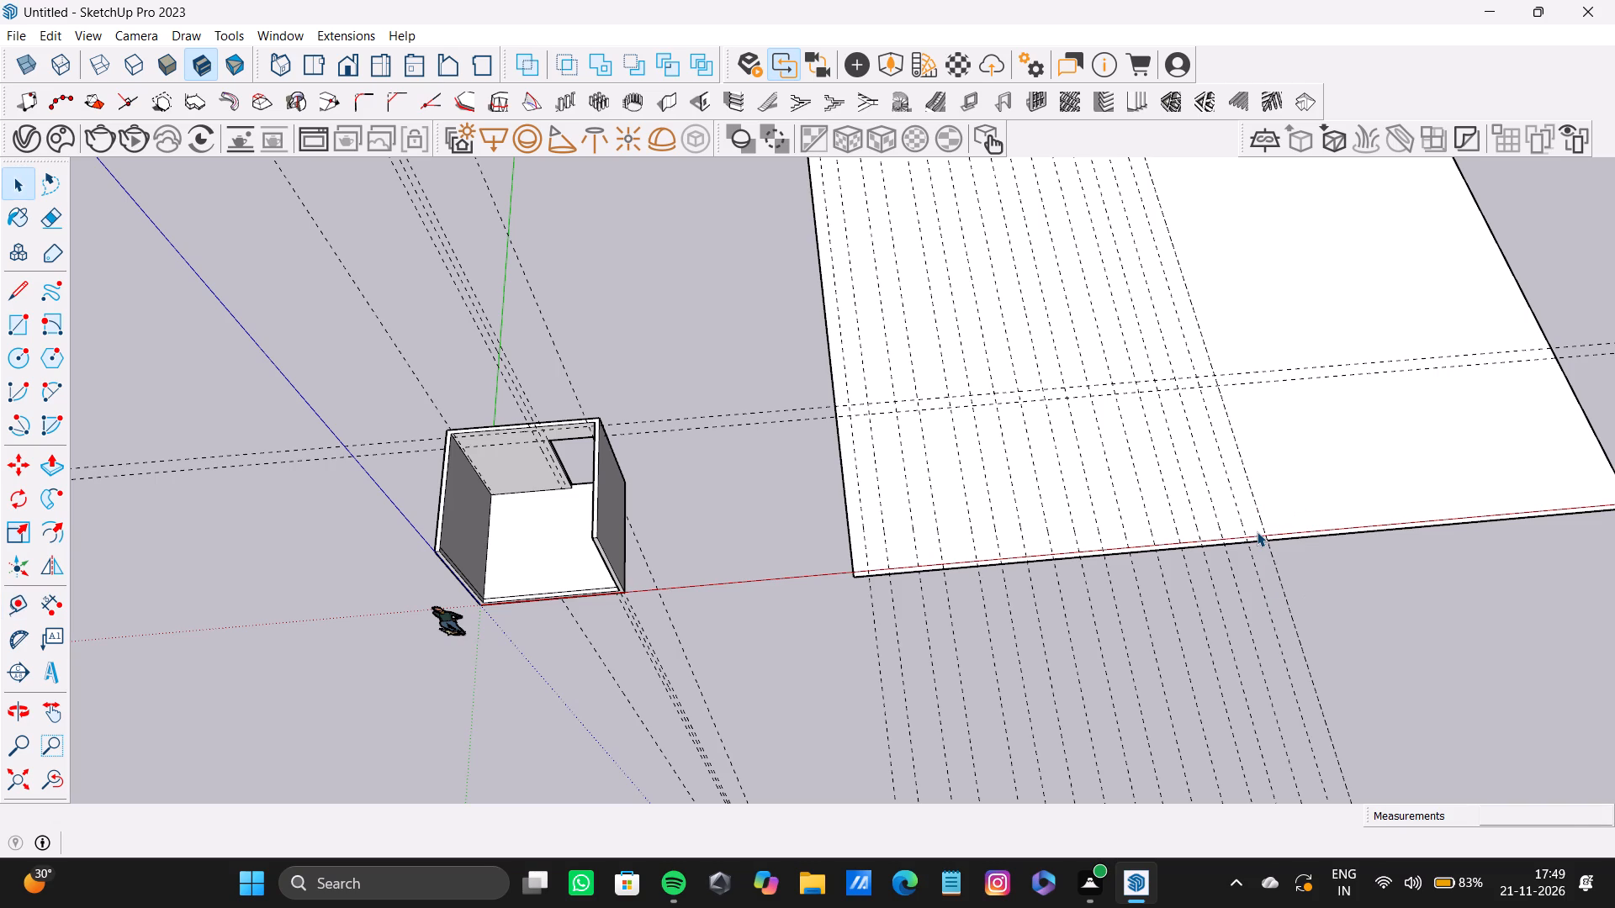
Add six more parallel guides beyond the last one on the rectangle, spaced roughly 1' 3" to 1' 8" apart.
{"action": "key", "text": "t"}
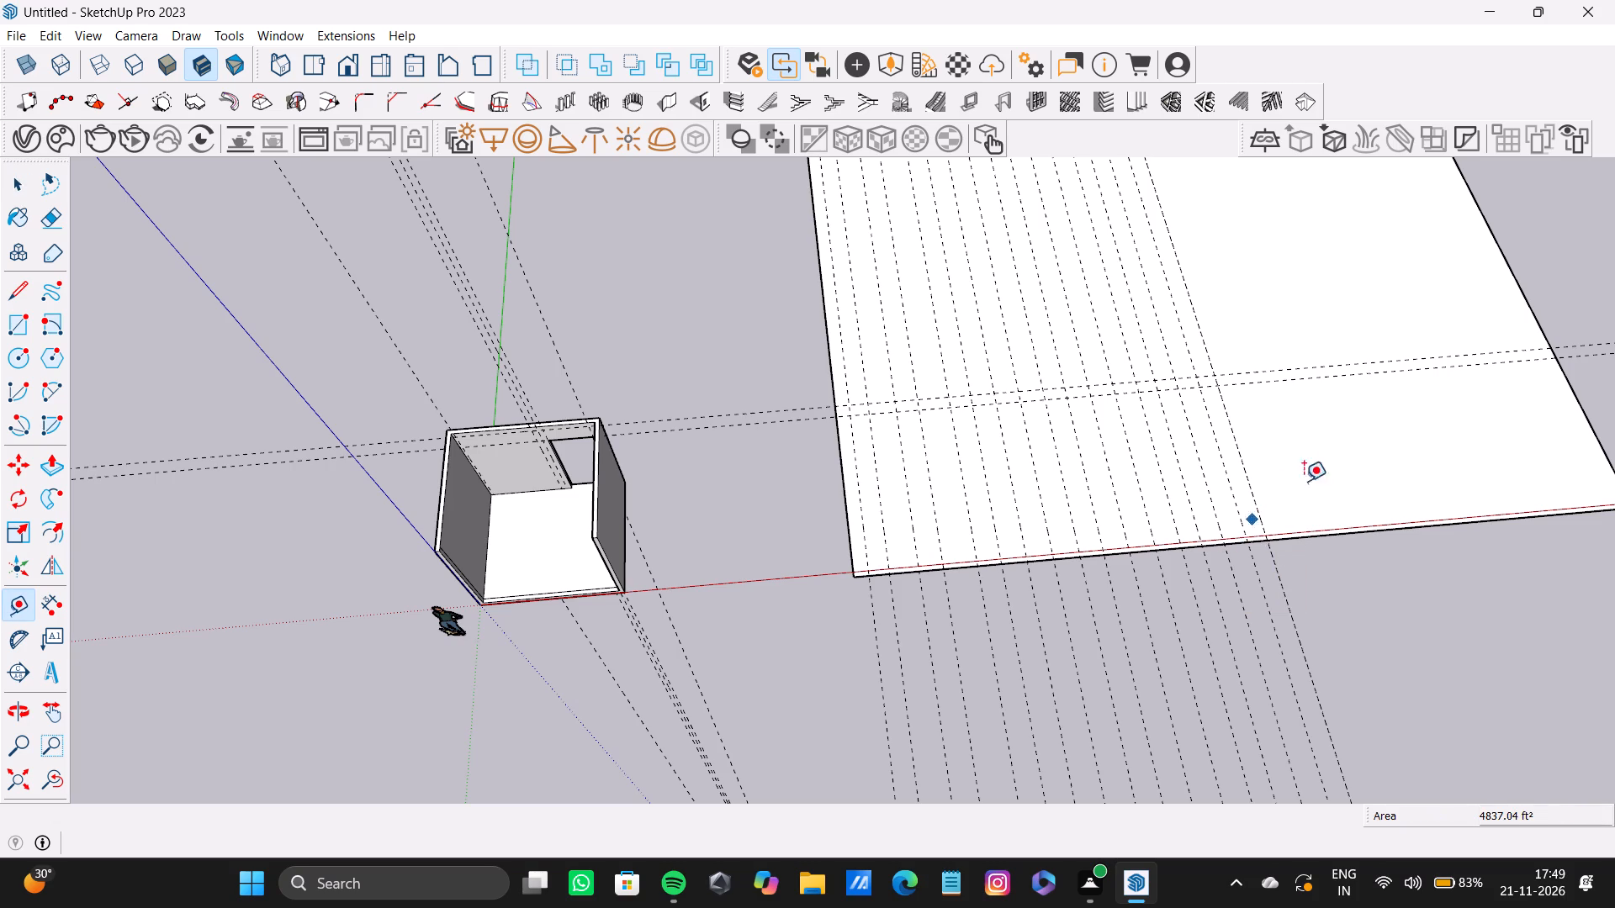
{"action": "left_click", "coordinate": [1265, 520]}
{"action": "left_click", "coordinate": [1278, 515]}
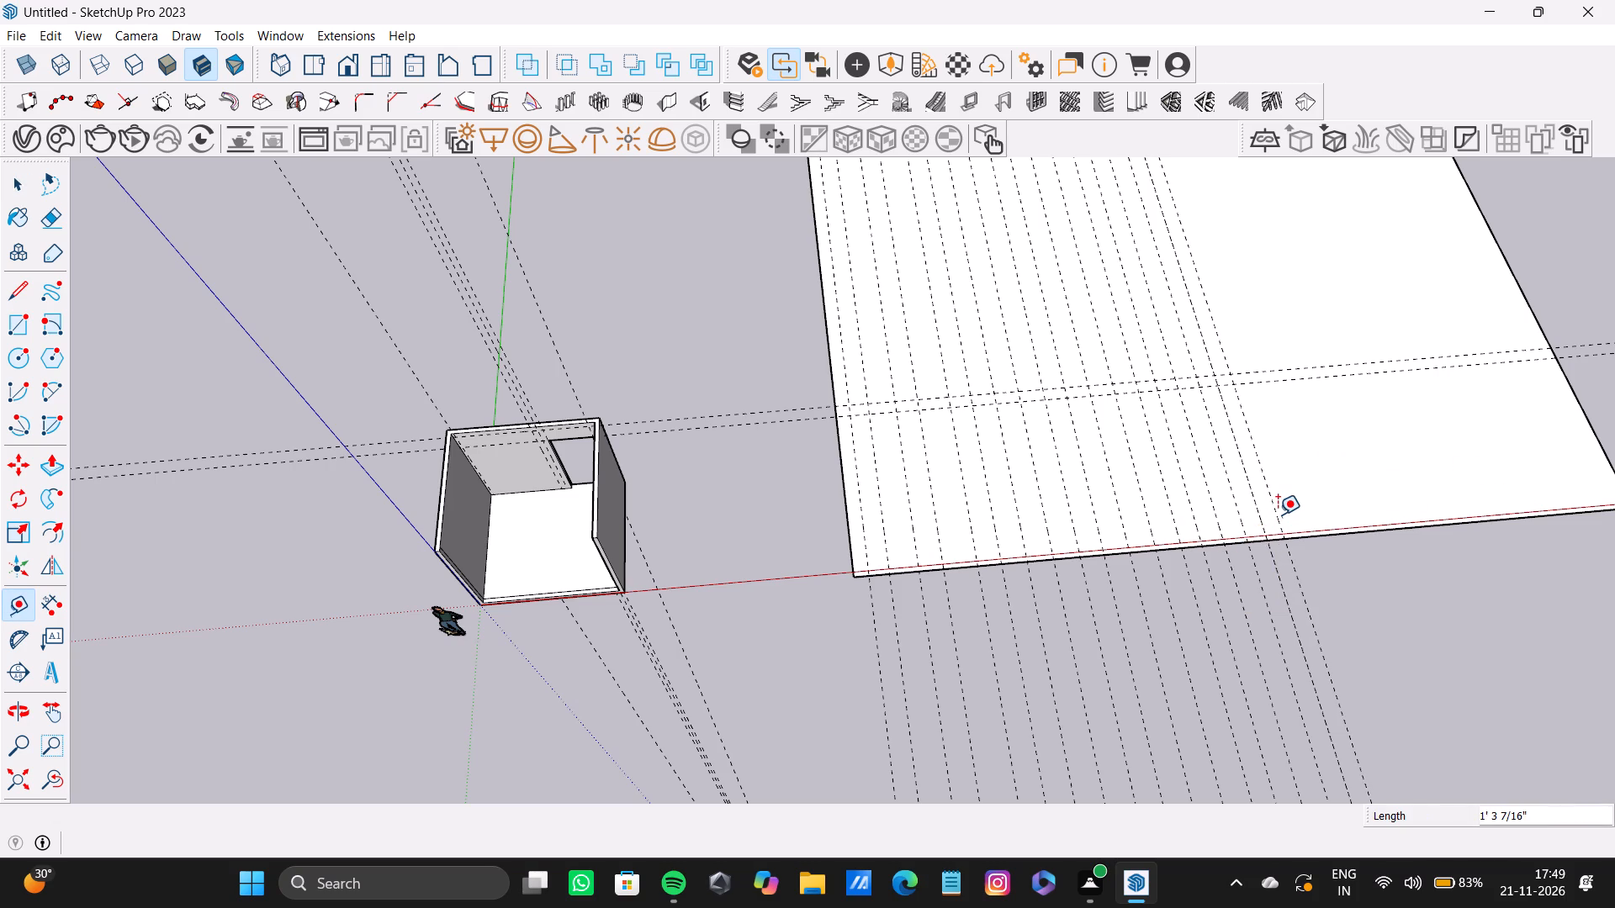
{"action": "left_click", "coordinate": [1278, 514]}
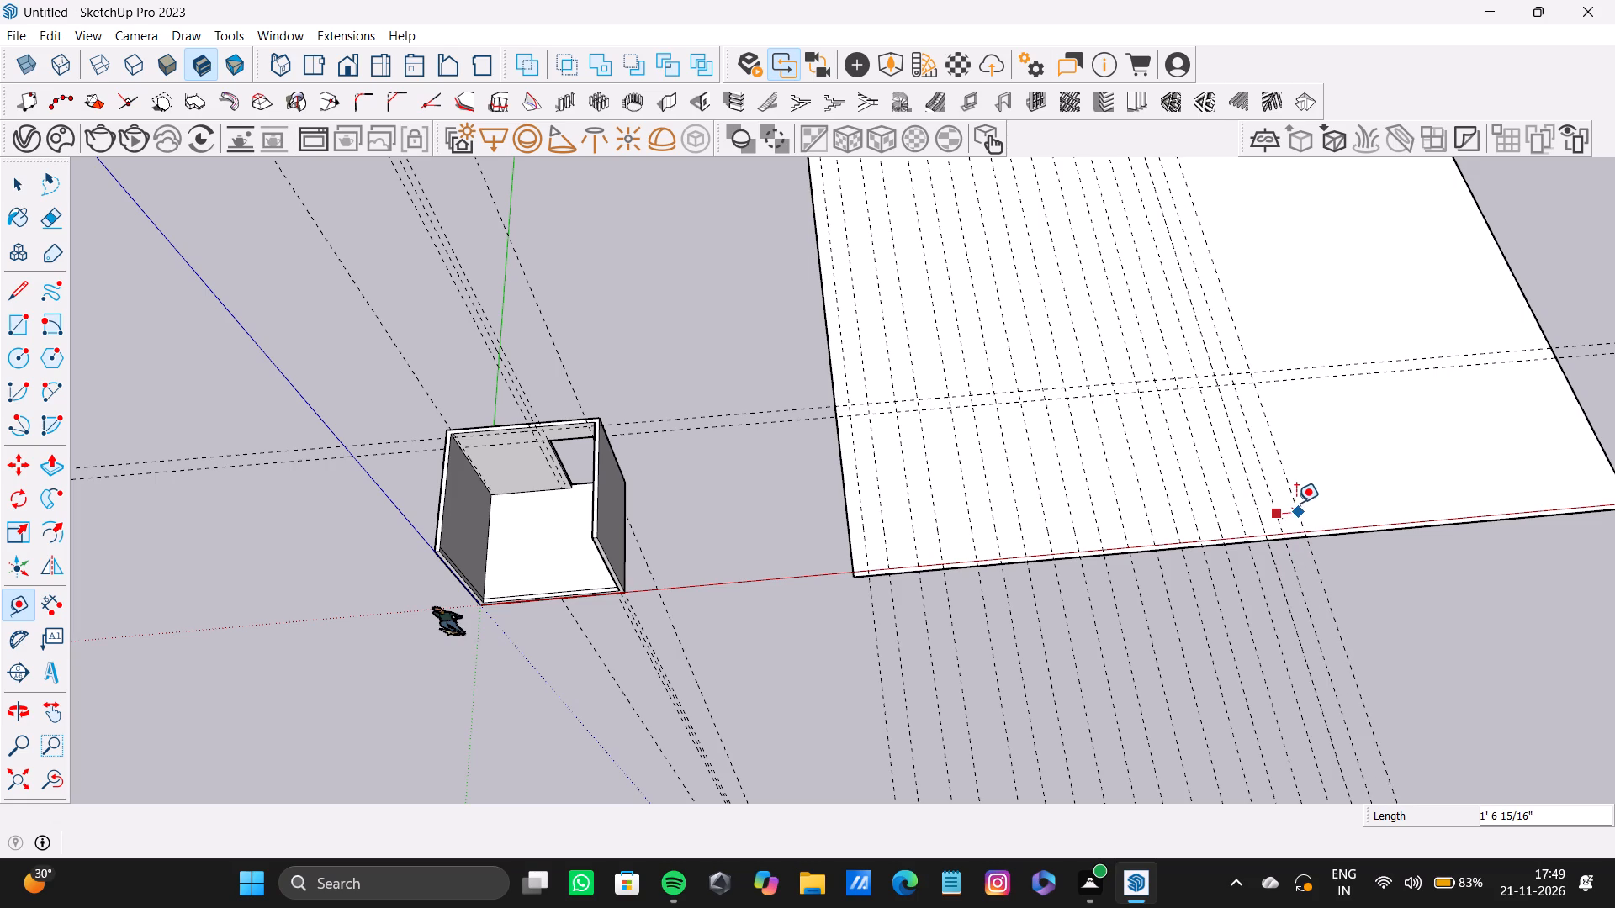
{"action": "left_click", "coordinate": [1296, 503]}
{"action": "left_click", "coordinate": [1292, 503]}
{"action": "left_click", "coordinate": [1316, 504]}
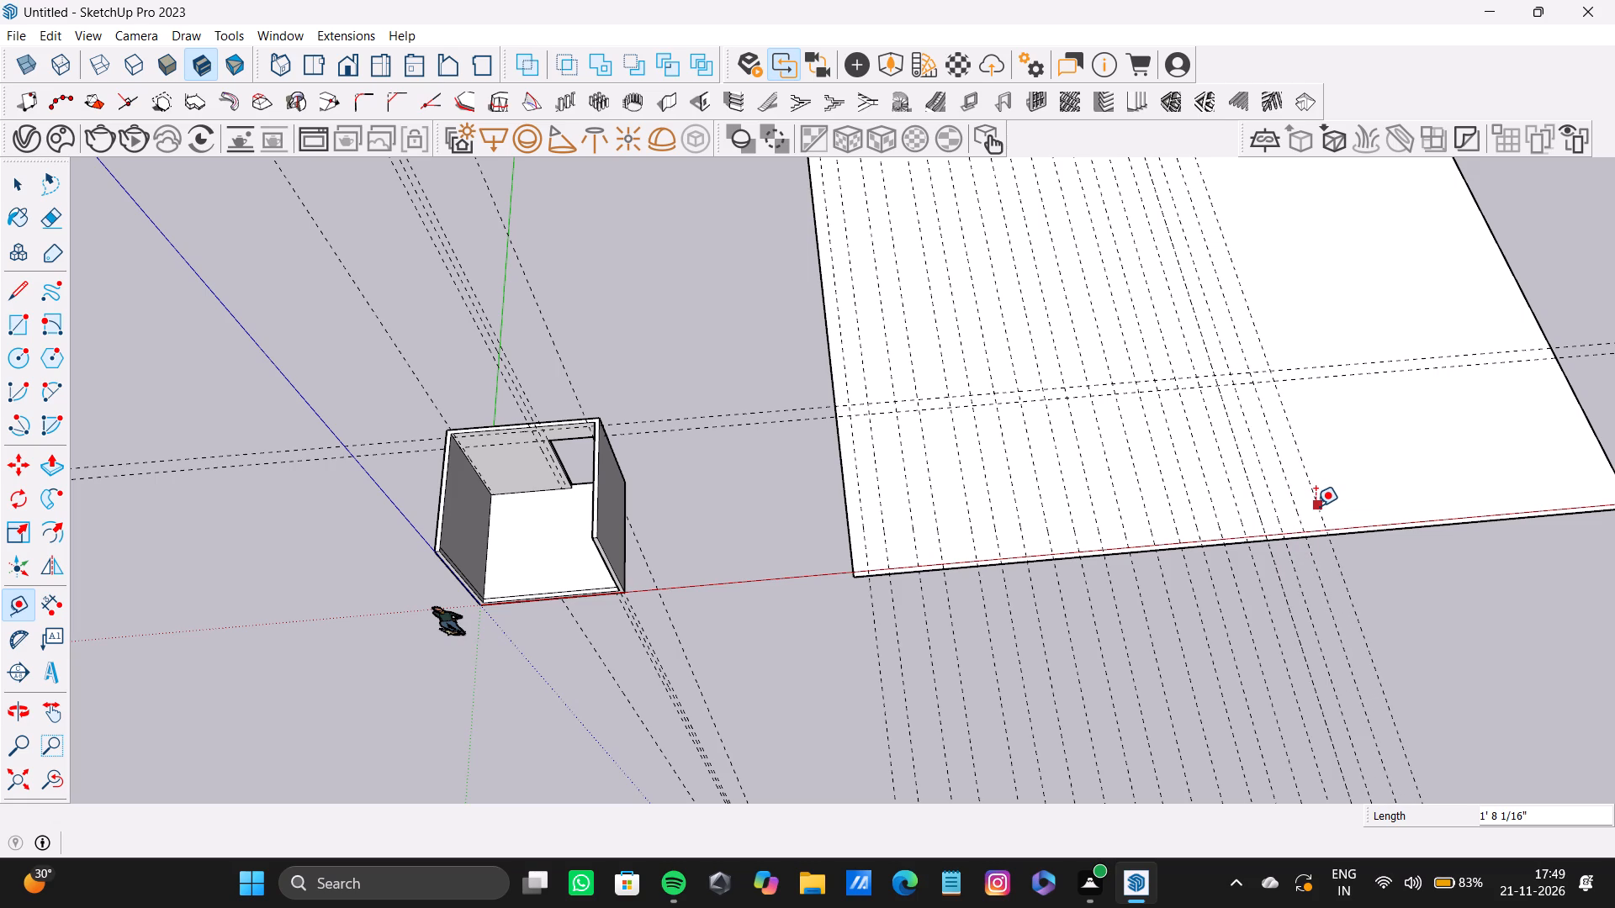
{"action": "left_click", "coordinate": [1315, 506]}
{"action": "left_click", "coordinate": [1337, 506]}
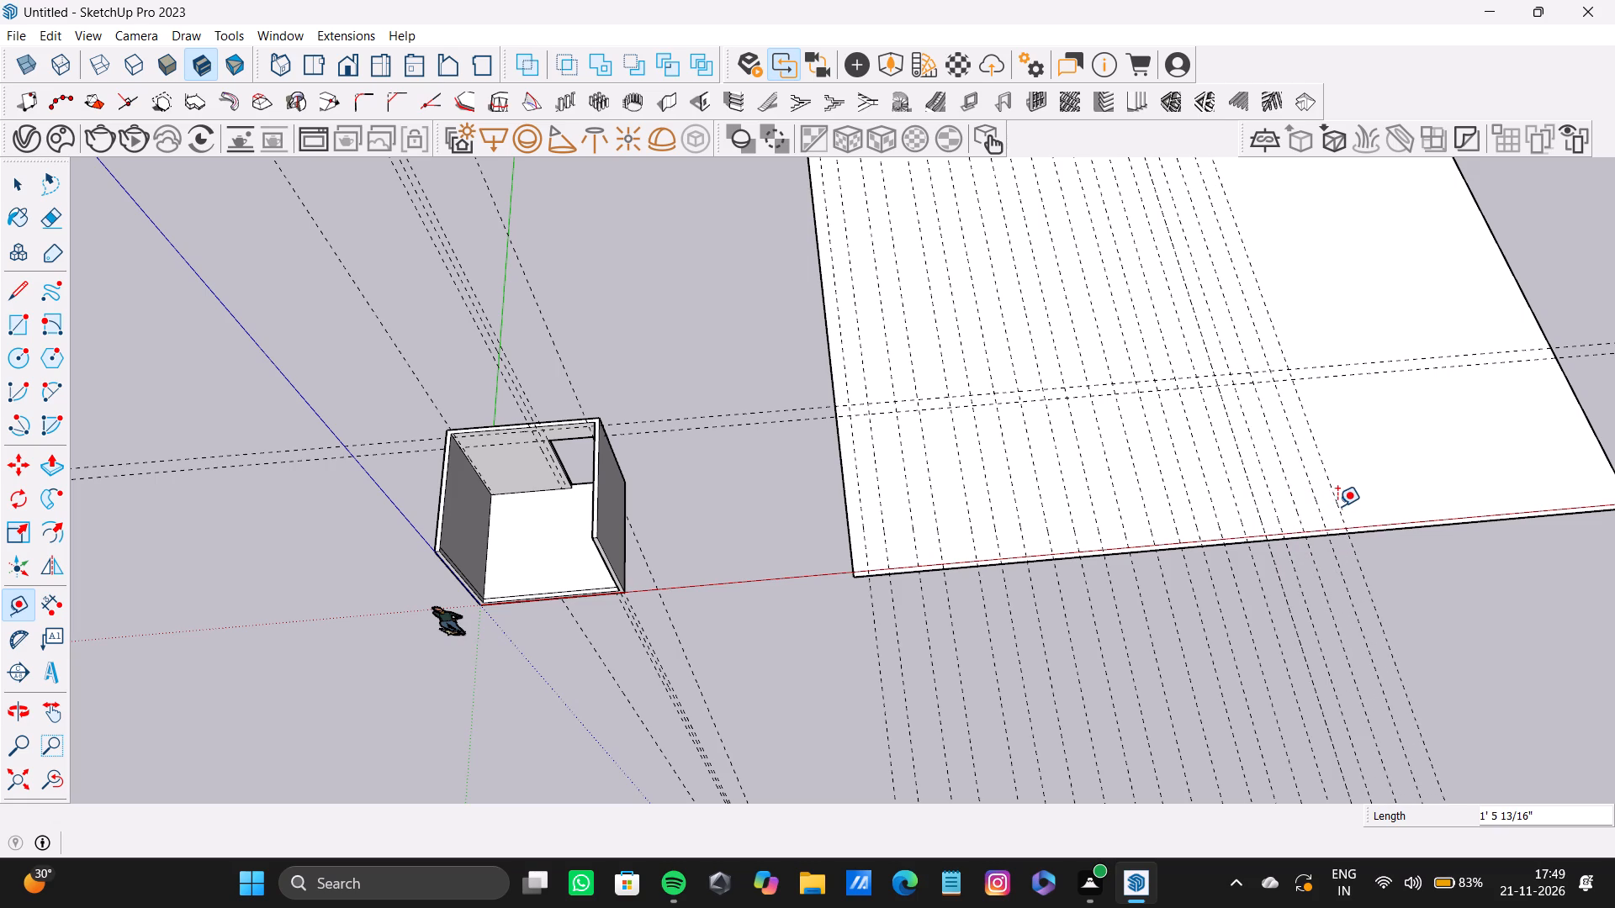
{"action": "left_click", "coordinate": [1341, 509]}
{"action": "left_click", "coordinate": [1358, 509]}
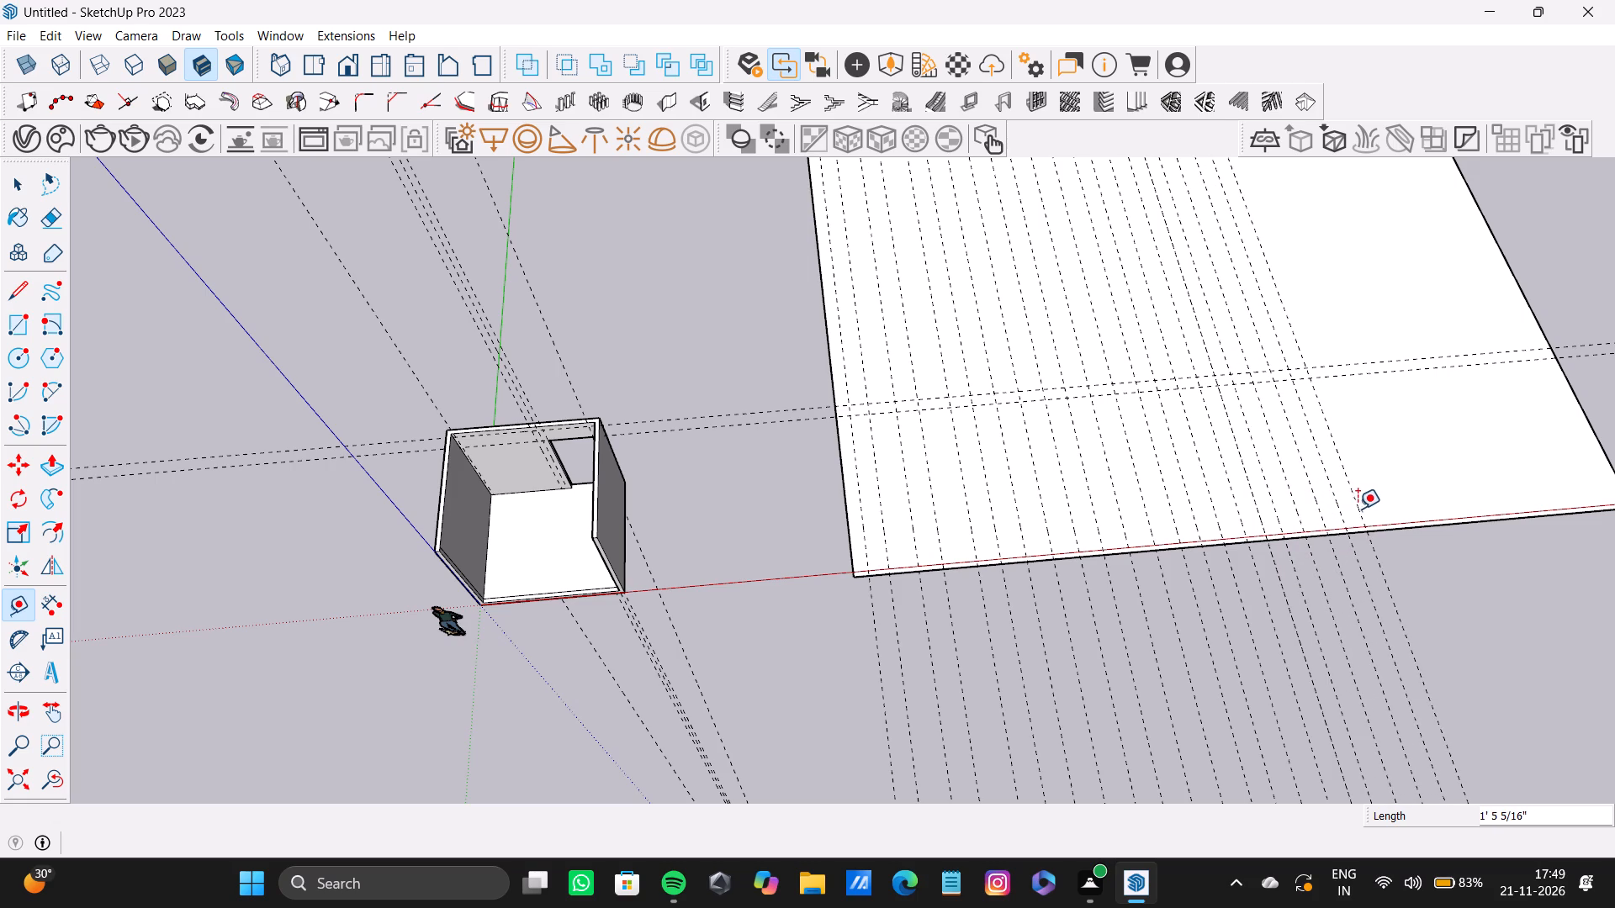
{"action": "left_click", "coordinate": [1357, 507]}
{"action": "left_click", "coordinate": [1380, 509]}
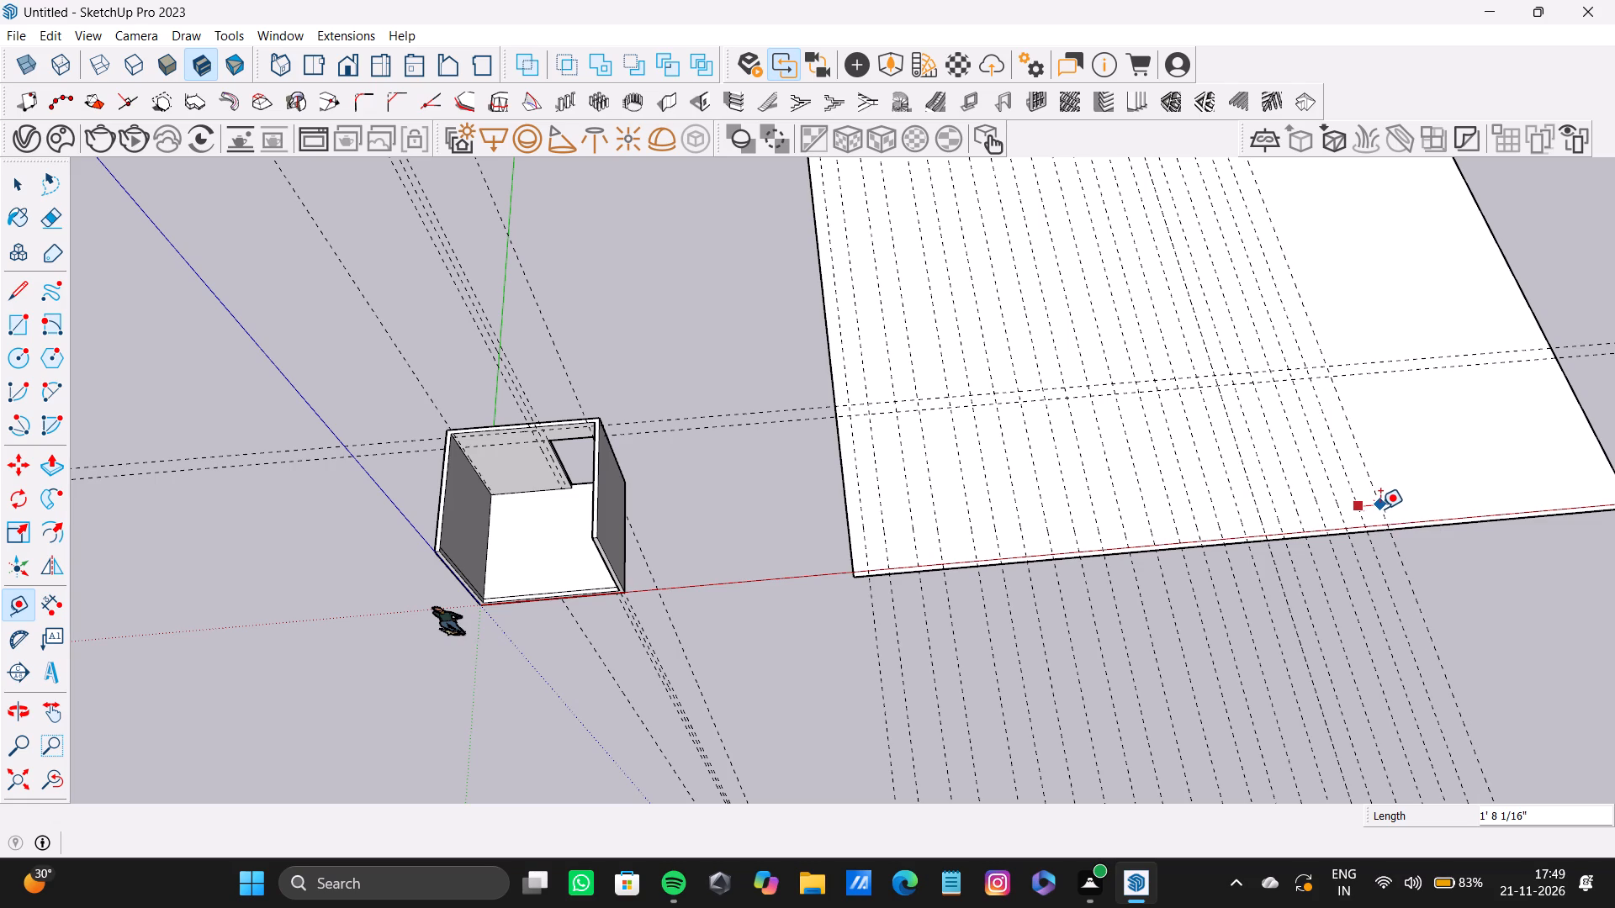
Add four more guides parallel to the rectangle's edge nearest the room, continuing the row roughly 1' 3" to 1' 8" apart.
{"action": "left_click", "coordinate": [1379, 509]}
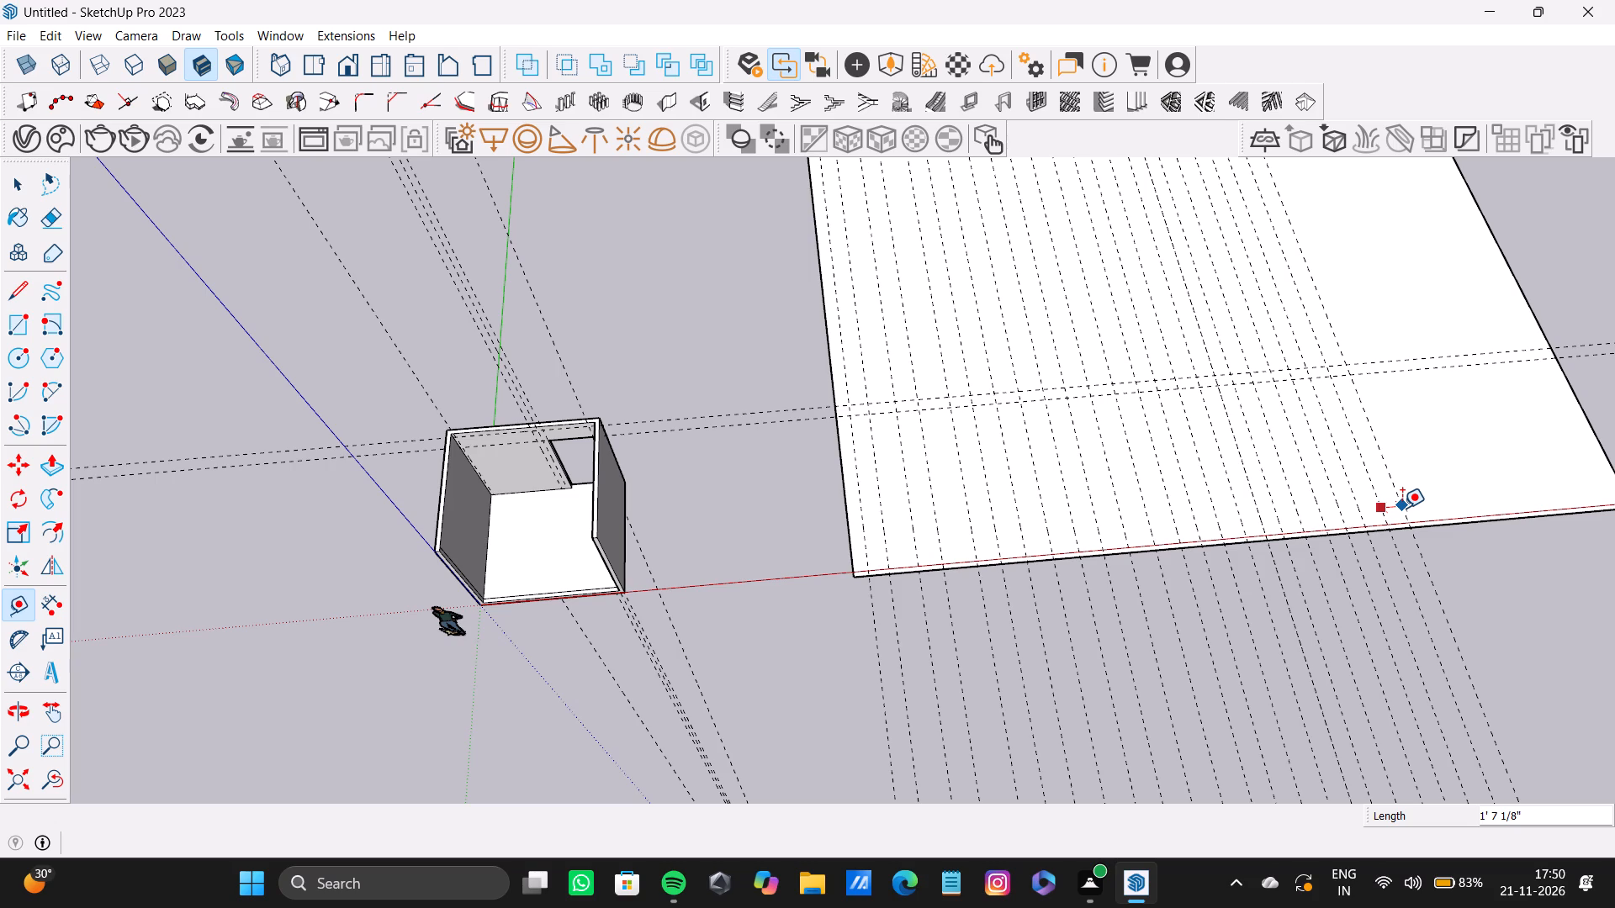
{"action": "scroll", "coordinate": [1386, 491], "scroll_direction": "up", "scroll_amount": 4}
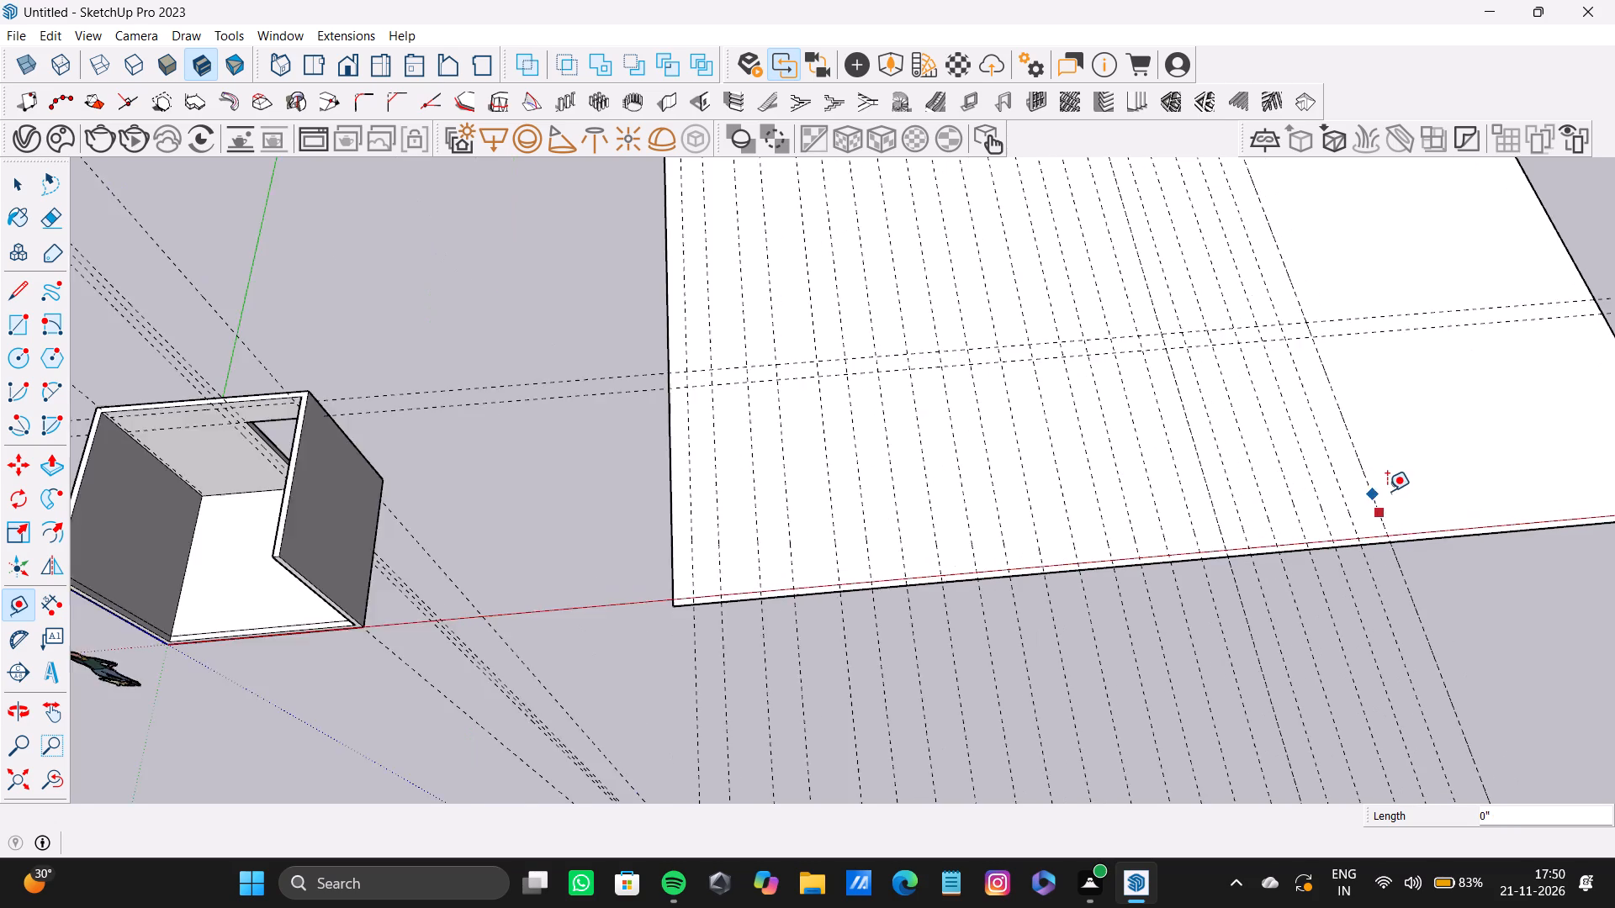
{"action": "scroll", "coordinate": [1387, 491], "scroll_direction": "up", "scroll_amount": 2}
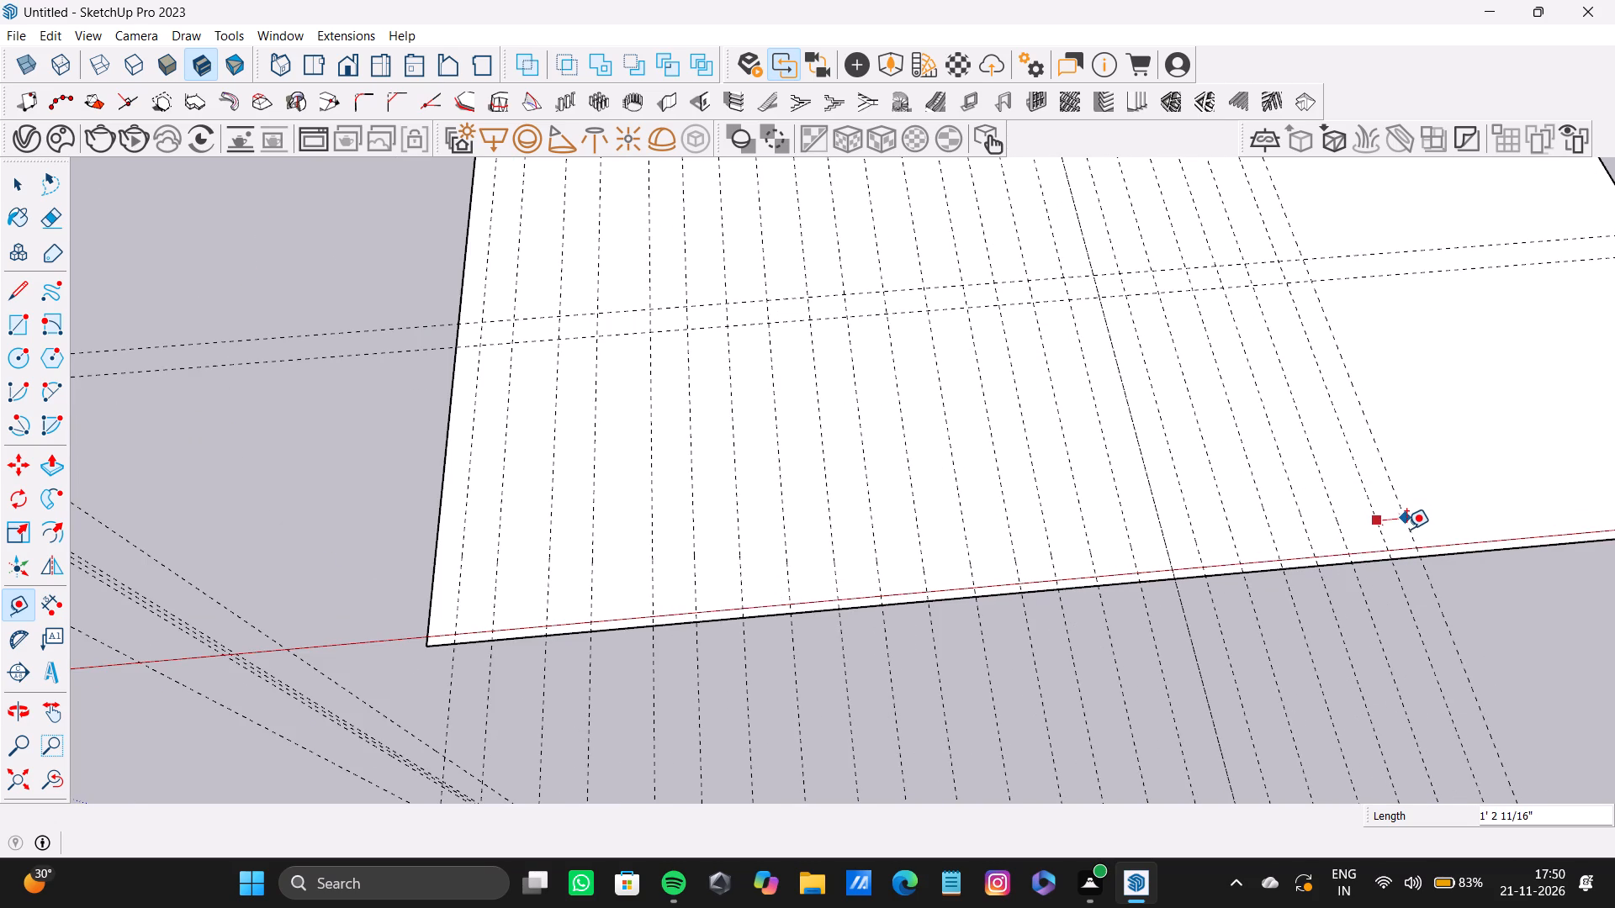
{"action": "left_click", "coordinate": [1406, 529]}
{"action": "left_click", "coordinate": [1406, 529]}
{"action": "double_click", "coordinate": [1440, 529]}
{"action": "scroll", "coordinate": [1473, 523], "scroll_direction": "down", "scroll_amount": 8}
{"action": "middle_click_drag", "start_coordinate": [1471, 521], "coordinate": [1465, 555]}
{"action": "double_click", "coordinate": [1474, 521]}
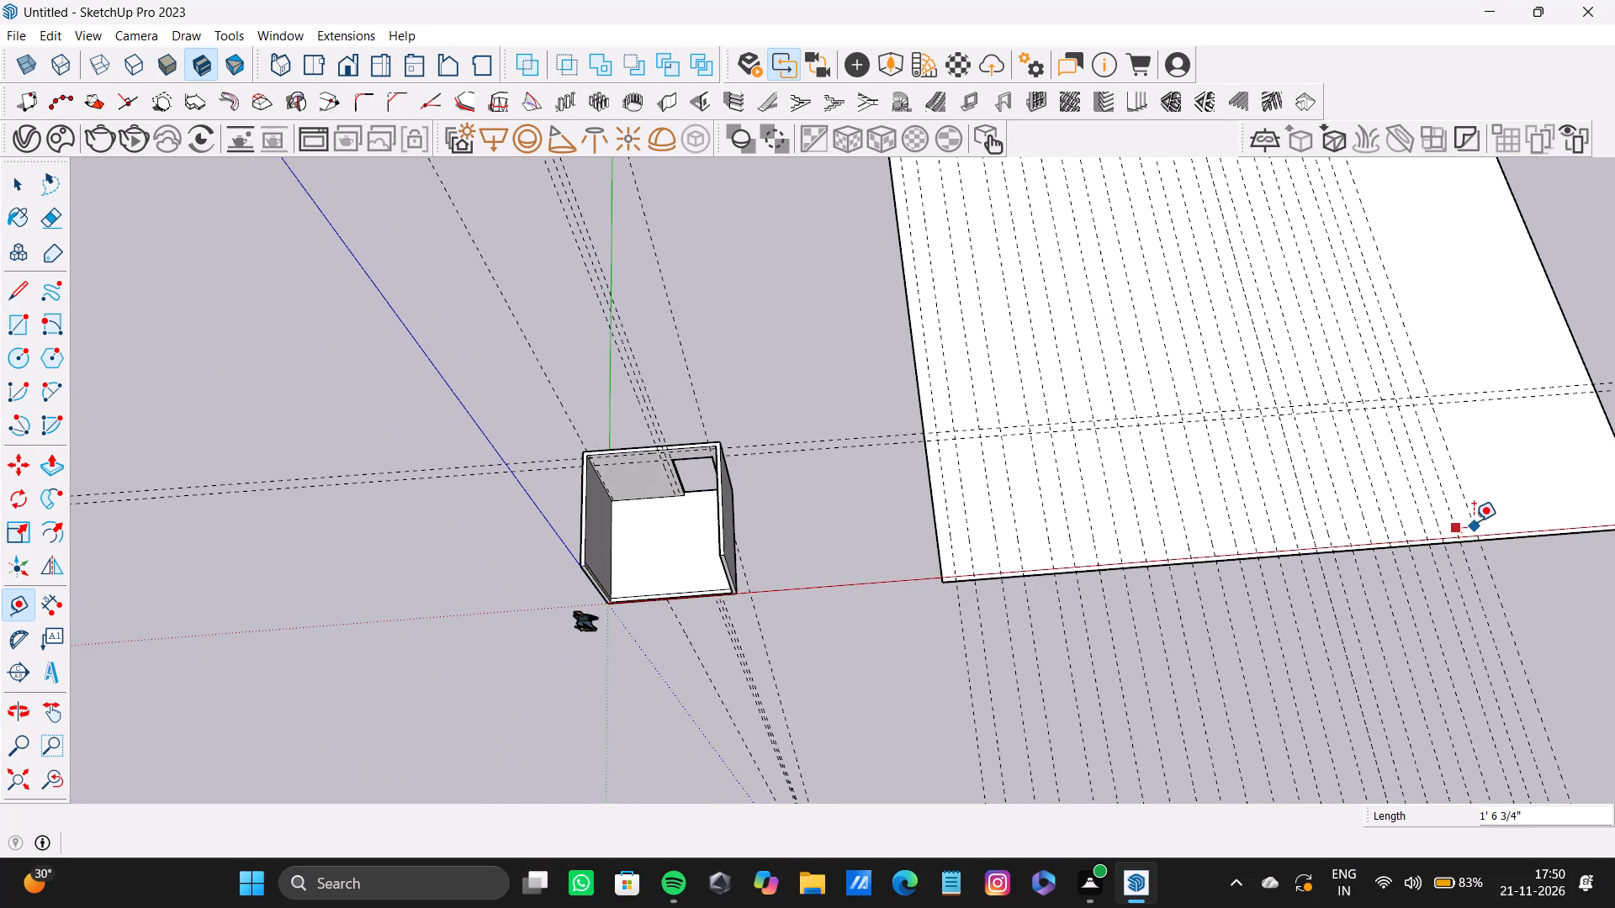
Continue the same row toward the rectangle's far edge with six more parallel guides, roughly 1' 2" to 2' 3" apart.
{"action": "double_click", "coordinate": [1489, 521]}
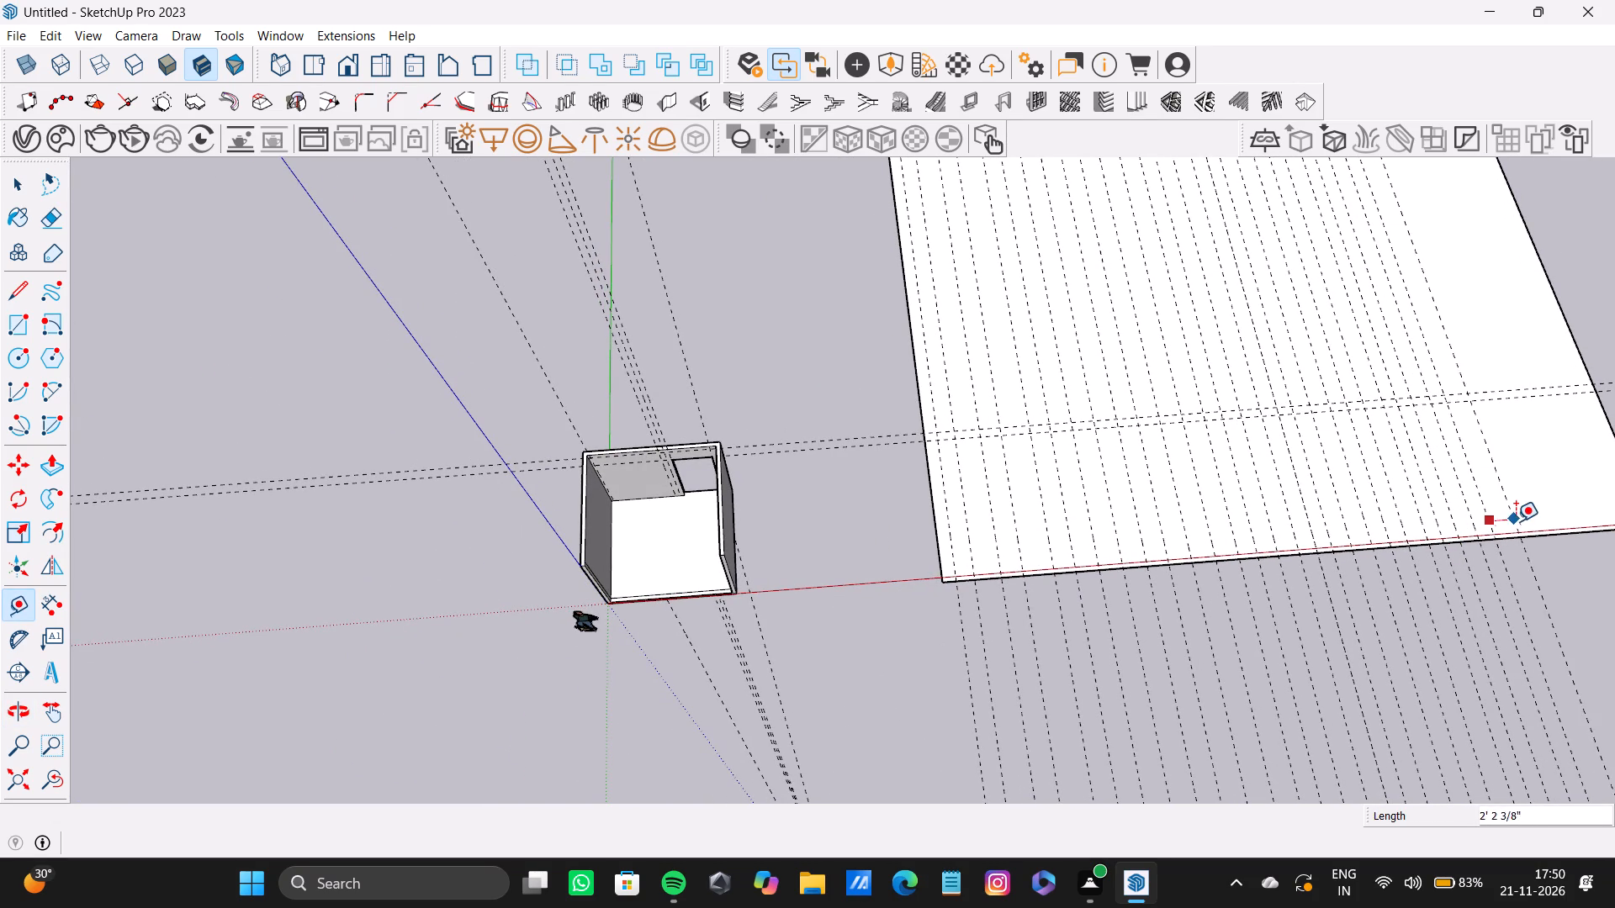
{"action": "double_click", "coordinate": [1508, 521]}
{"action": "double_click", "coordinate": [1529, 521]}
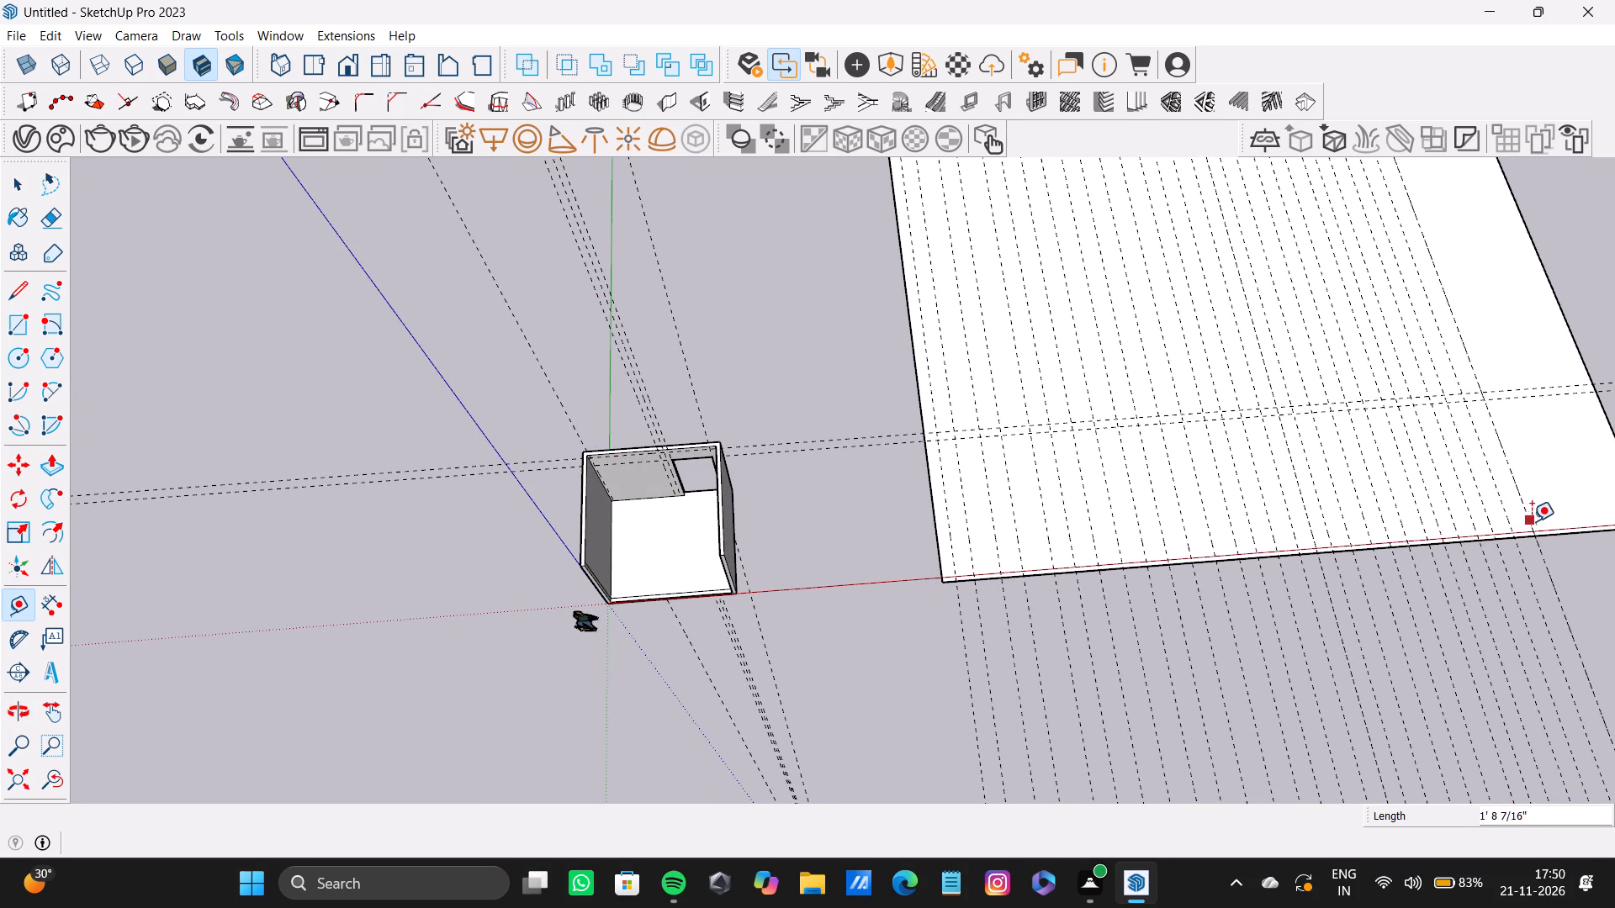
{"action": "double_click", "coordinate": [1546, 521]}
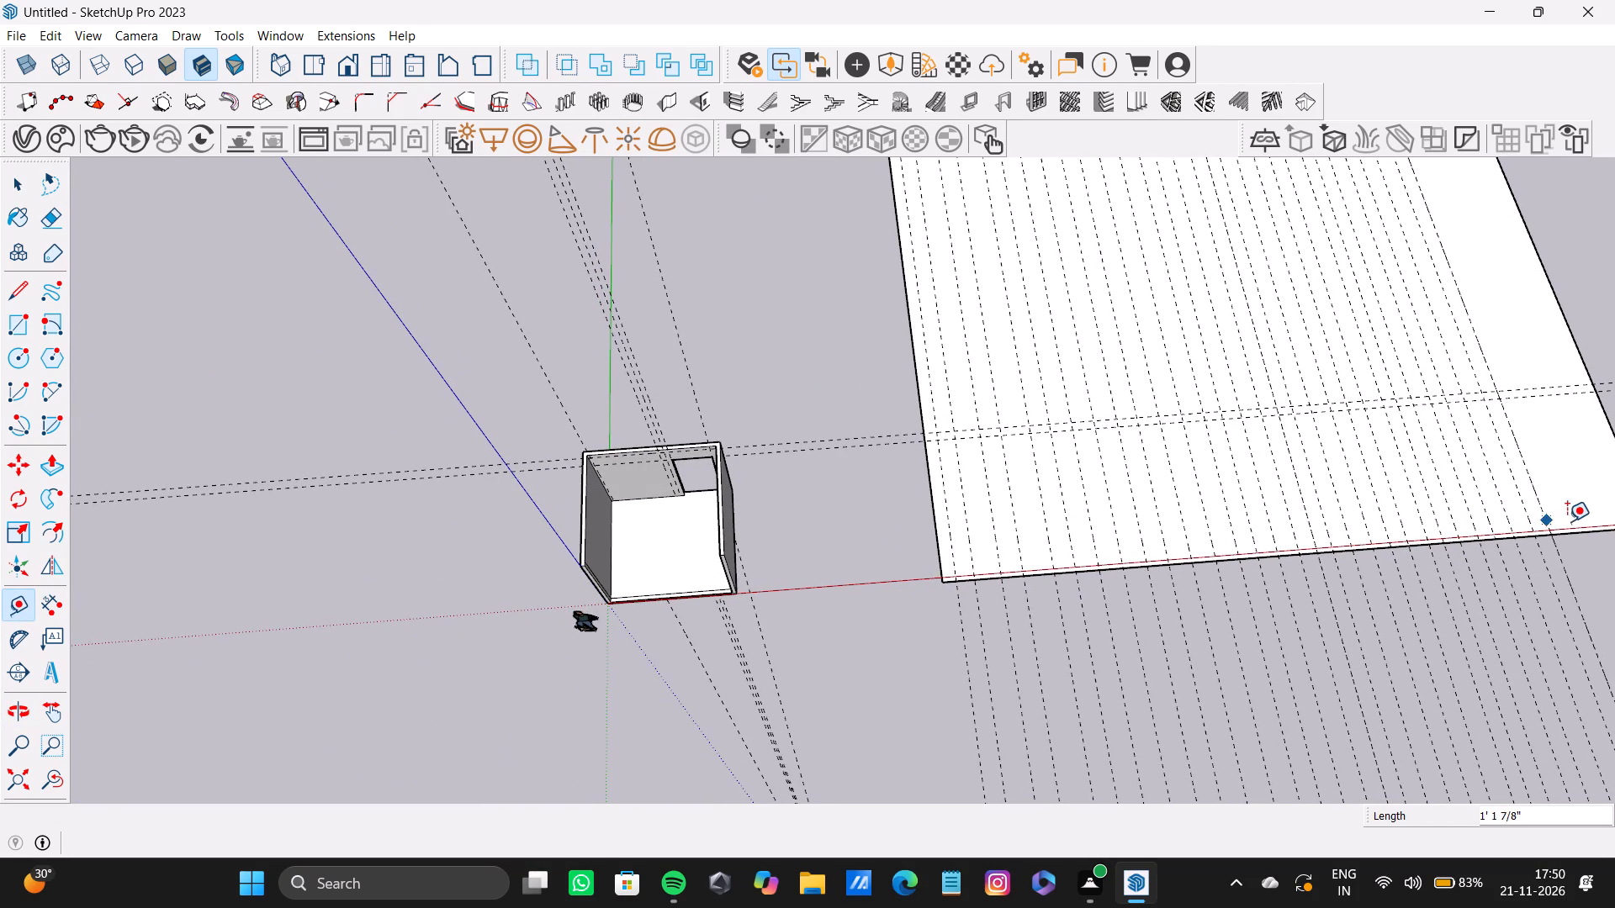
{"action": "left_click", "coordinate": [1567, 520]}
{"action": "left_click", "coordinate": [1567, 520]}
{"action": "left_click", "coordinate": [1594, 519]}
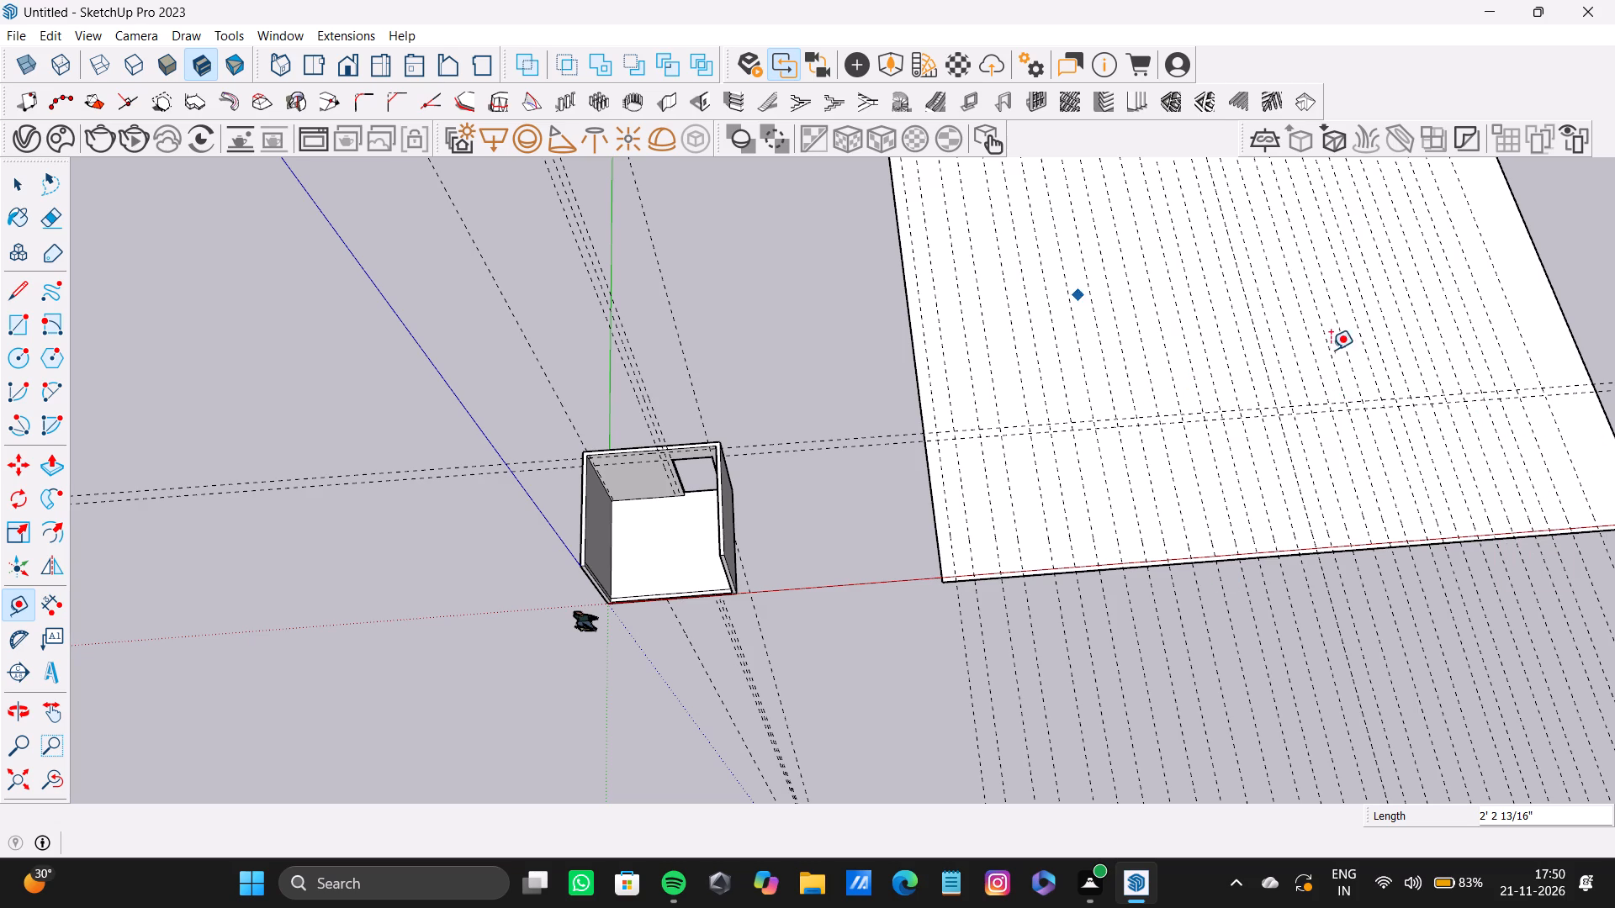
Add a guide about 1' 2" back from the row's last guide and three more toward the rectangle's far edge, roughly 1' 3" apart.
{"action": "scroll", "coordinate": [1247, 340], "scroll_direction": "down", "scroll_amount": 7}
{"action": "middle_click_drag", "start_coordinate": [1278, 340], "coordinate": [1139, 398]}
{"action": "scroll", "coordinate": [1458, 577], "scroll_direction": "up", "scroll_amount": 4}
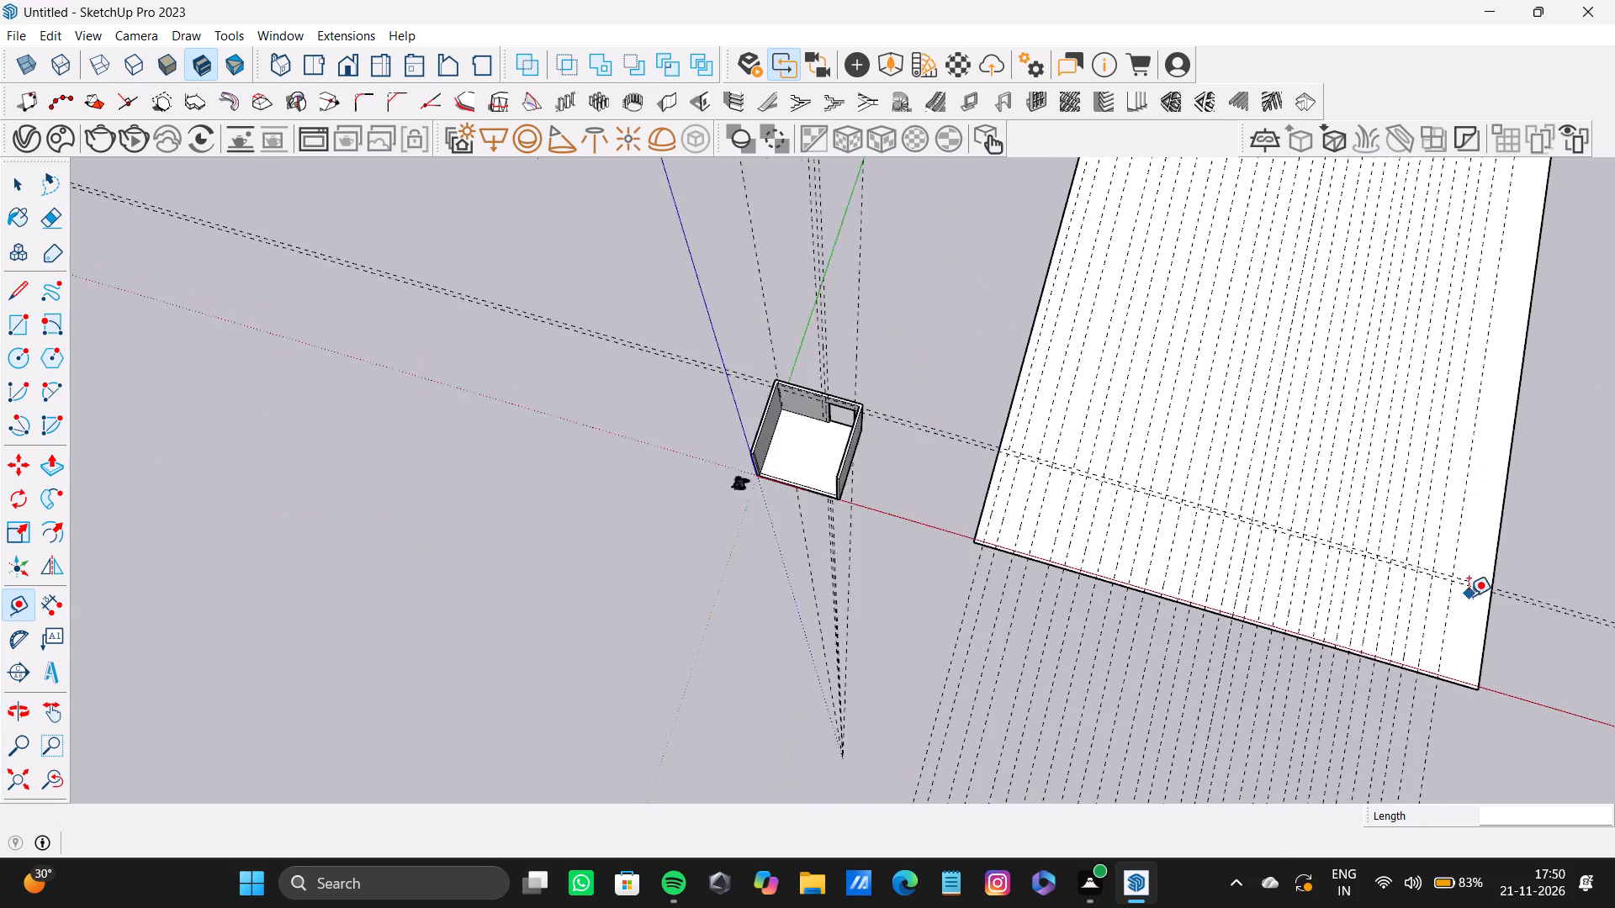
{"action": "scroll", "coordinate": [1469, 596], "scroll_direction": "up", "scroll_amount": 6}
{"action": "left_click", "coordinate": [1443, 579]}
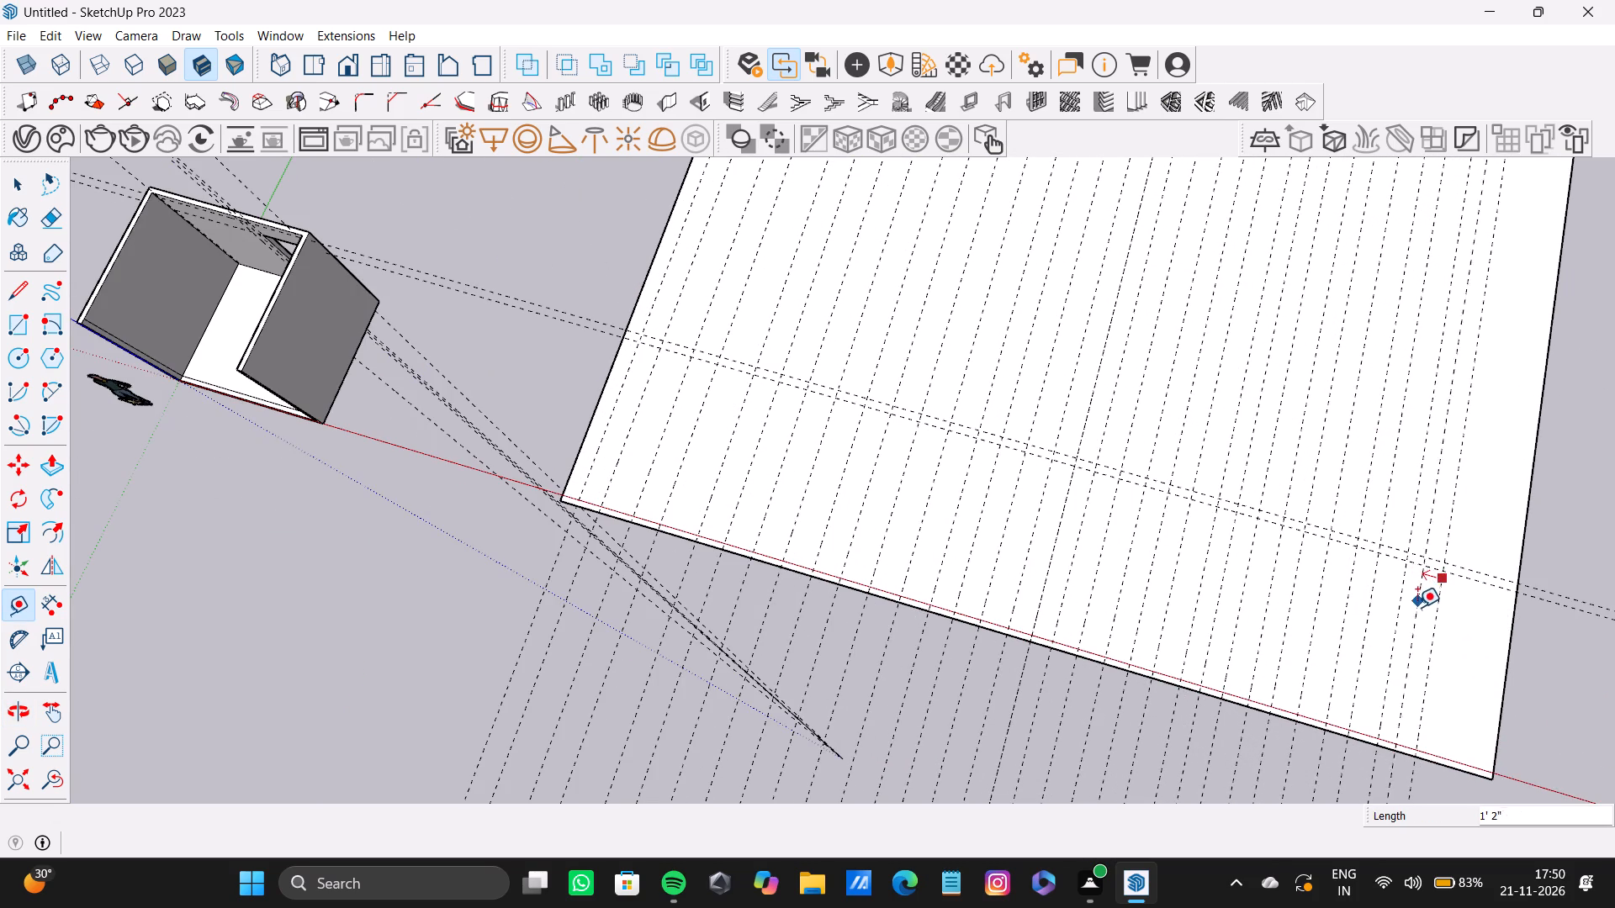
{"action": "left_click", "coordinate": [1416, 611]}
{"action": "left_click", "coordinate": [1432, 625]}
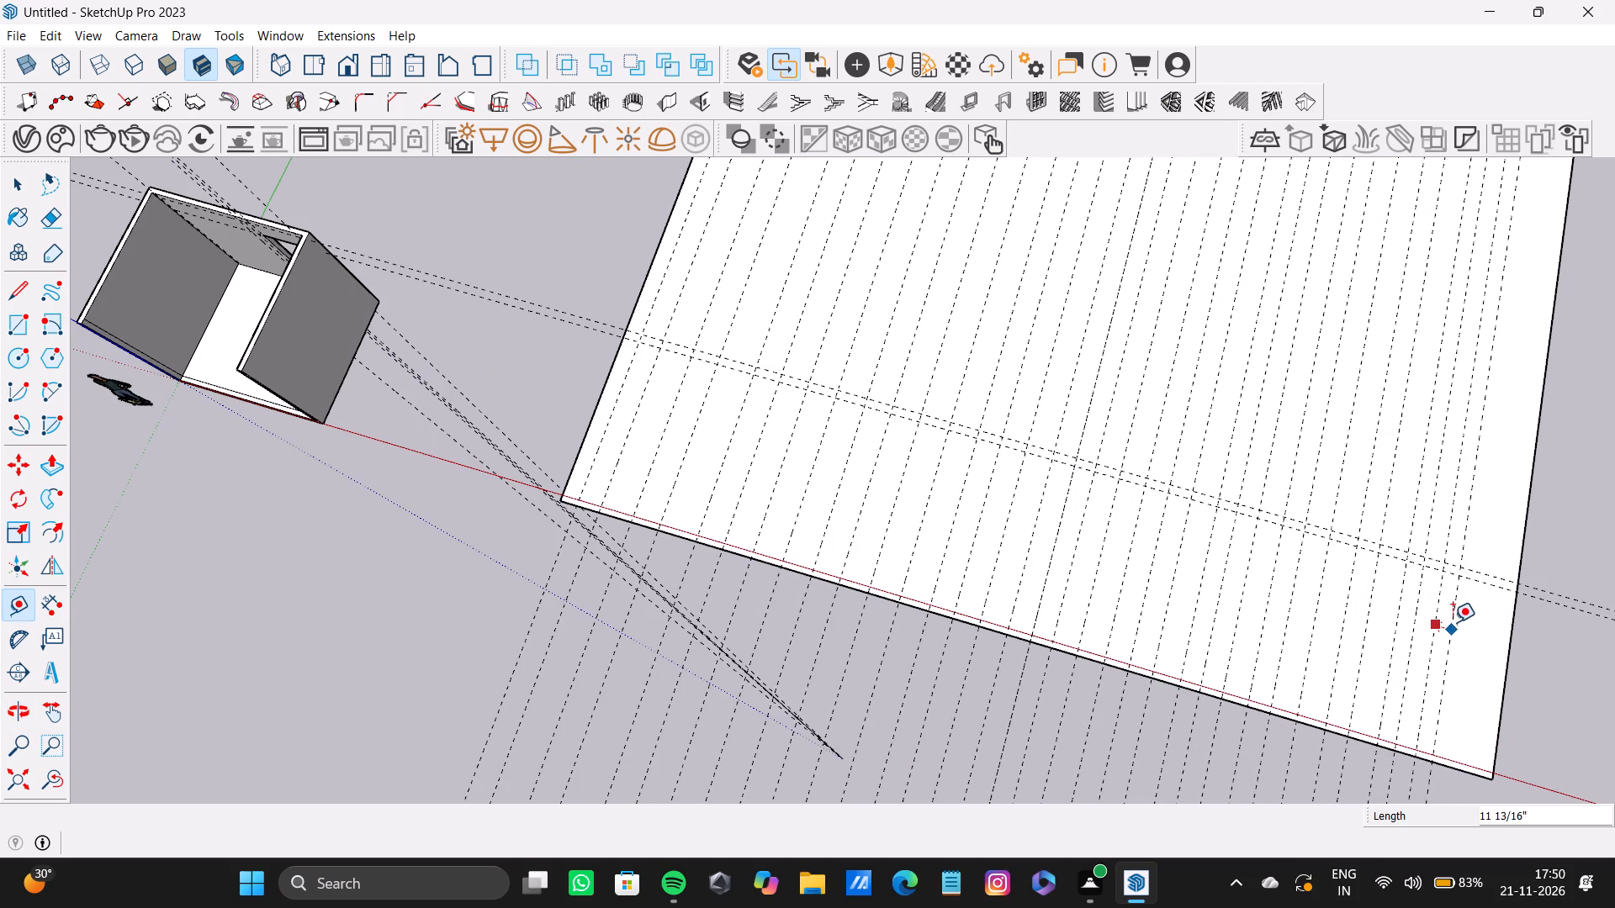
{"action": "double_click", "coordinate": [1456, 621]}
{"action": "double_click", "coordinate": [1476, 626]}
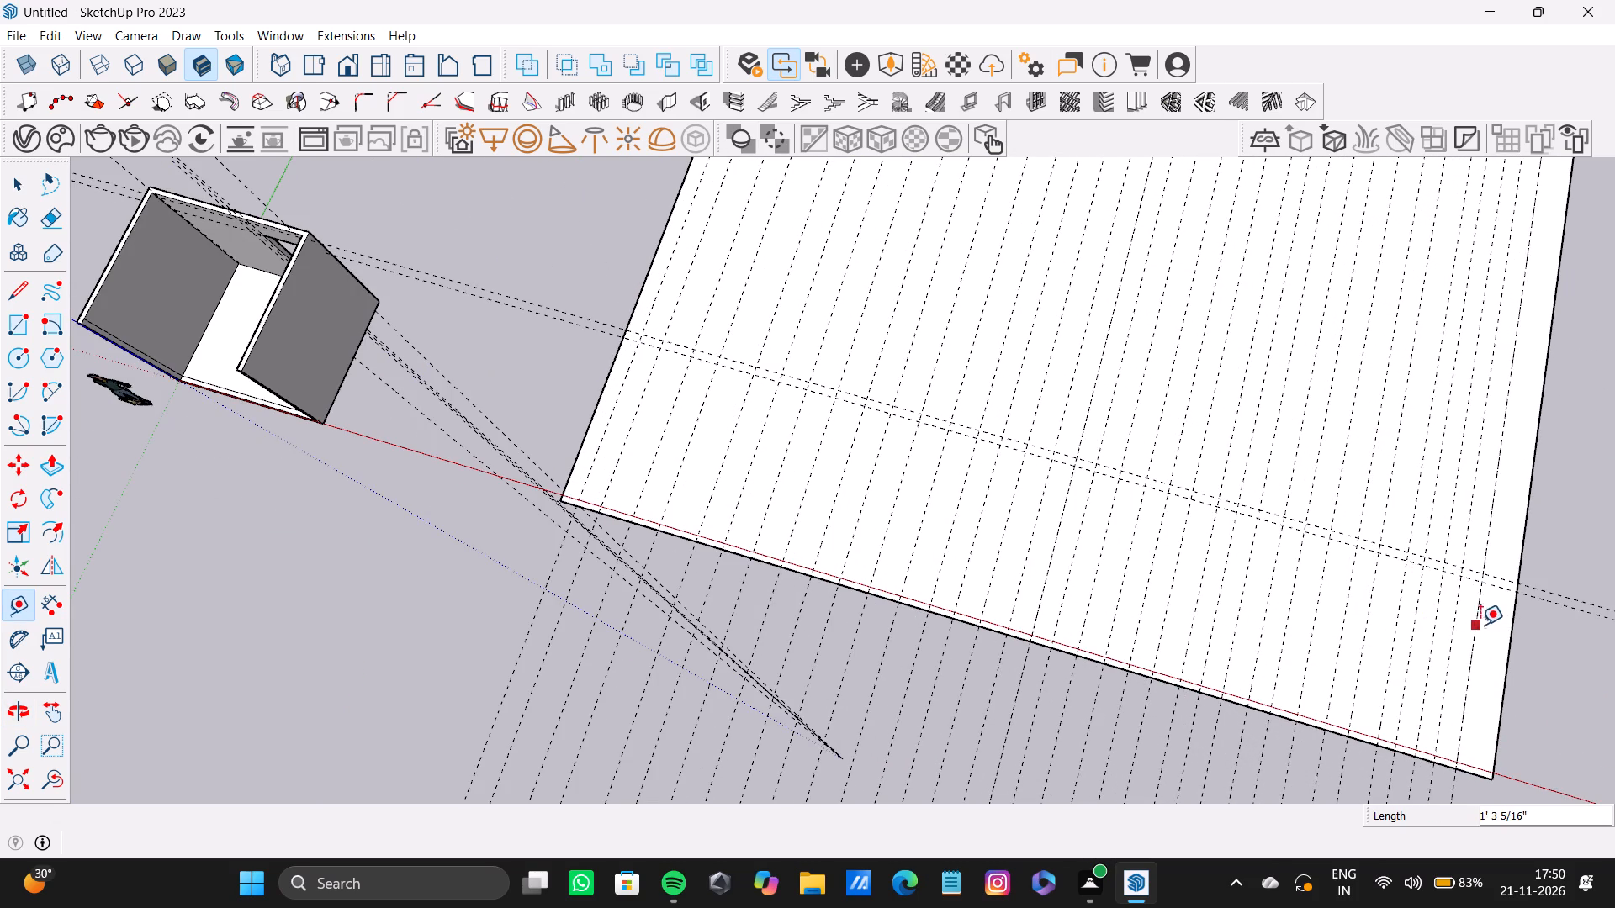
{"action": "left_click", "coordinate": [1499, 626]}
Add seven guides parallel to the rectangle's edge along the red axis, the first 10" in and the rest roughly 11" to 1' 1" apart.
{"action": "scroll", "coordinate": [950, 647], "scroll_direction": "up", "scroll_amount": 9}
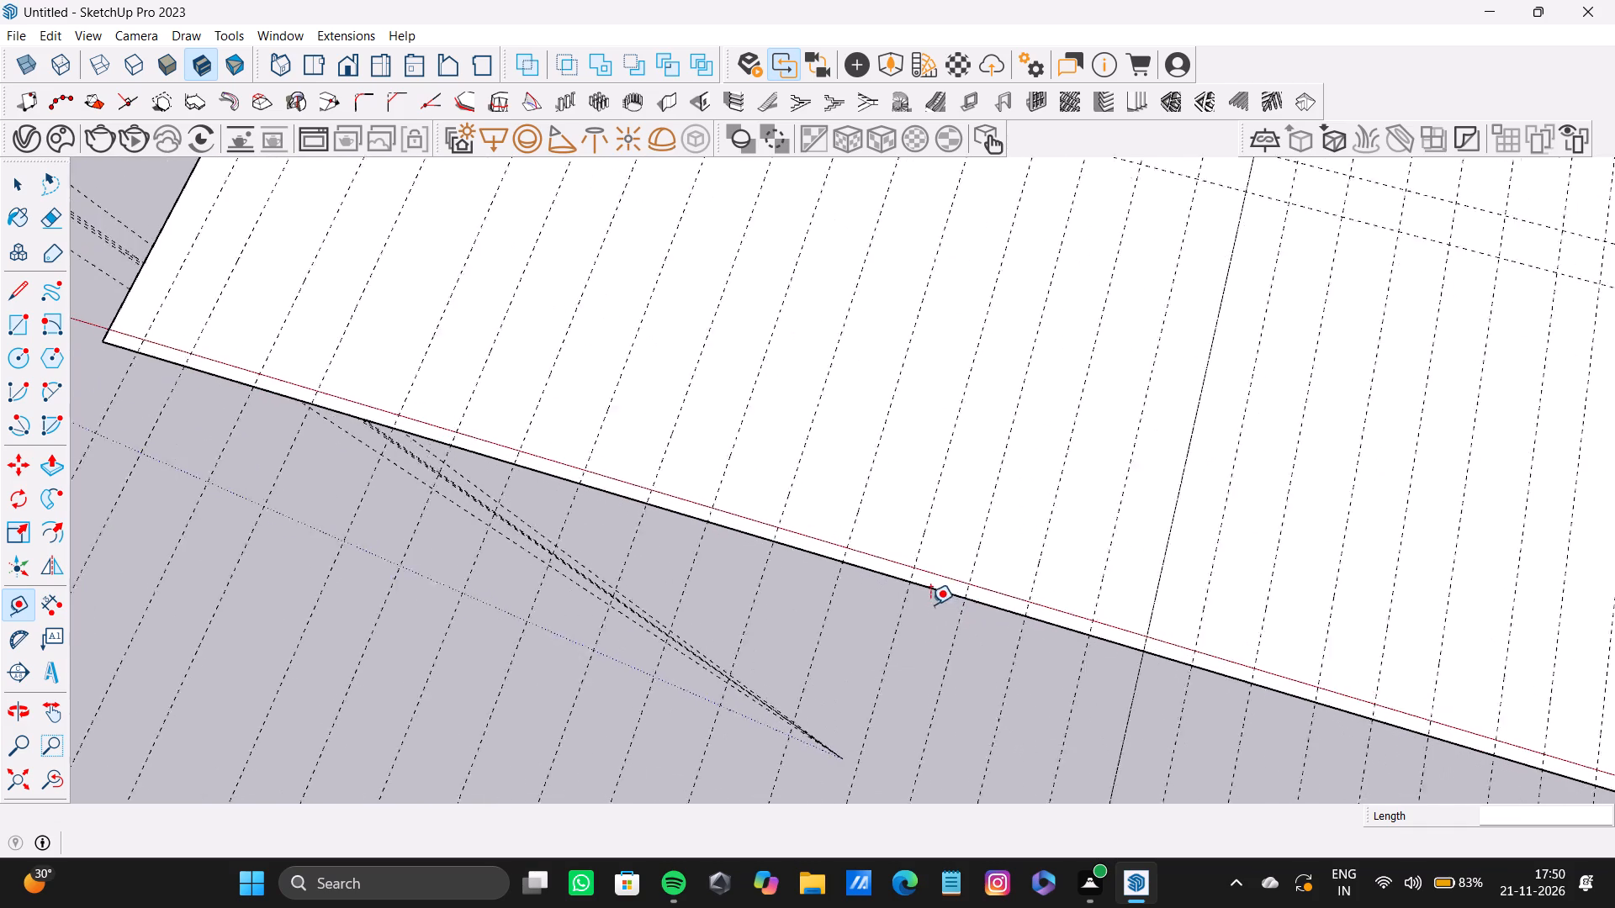
{"action": "scroll", "coordinate": [930, 604], "scroll_direction": "up", "scroll_amount": 5}
{"action": "left_click", "coordinate": [933, 575]}
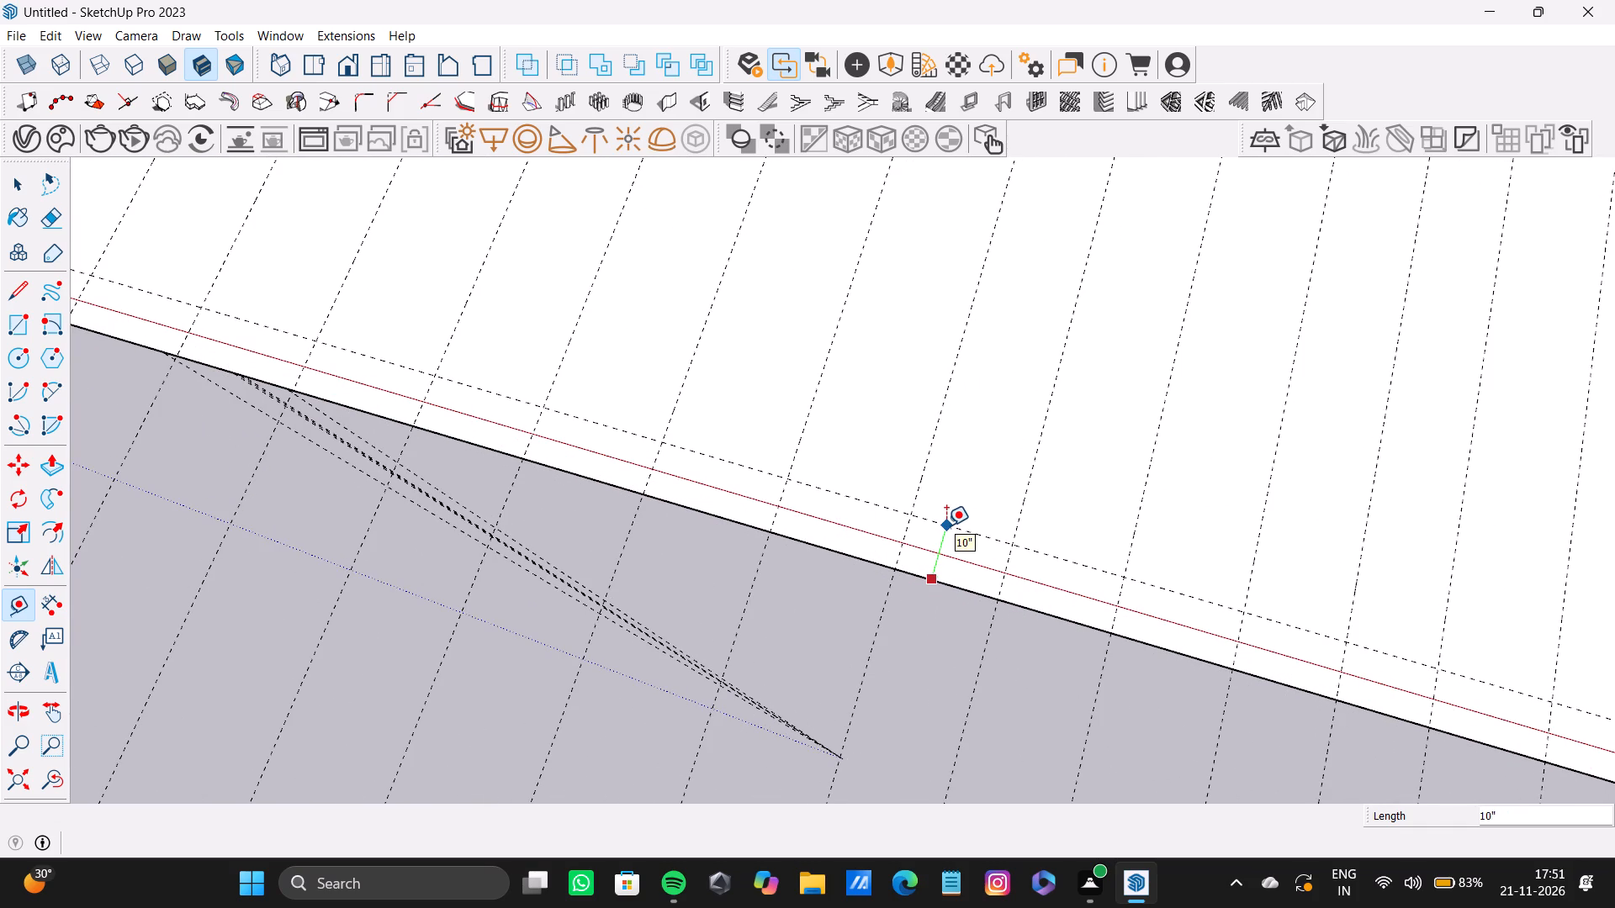
{"action": "left_click", "coordinate": [946, 525]}
{"action": "left_click", "coordinate": [946, 525]}
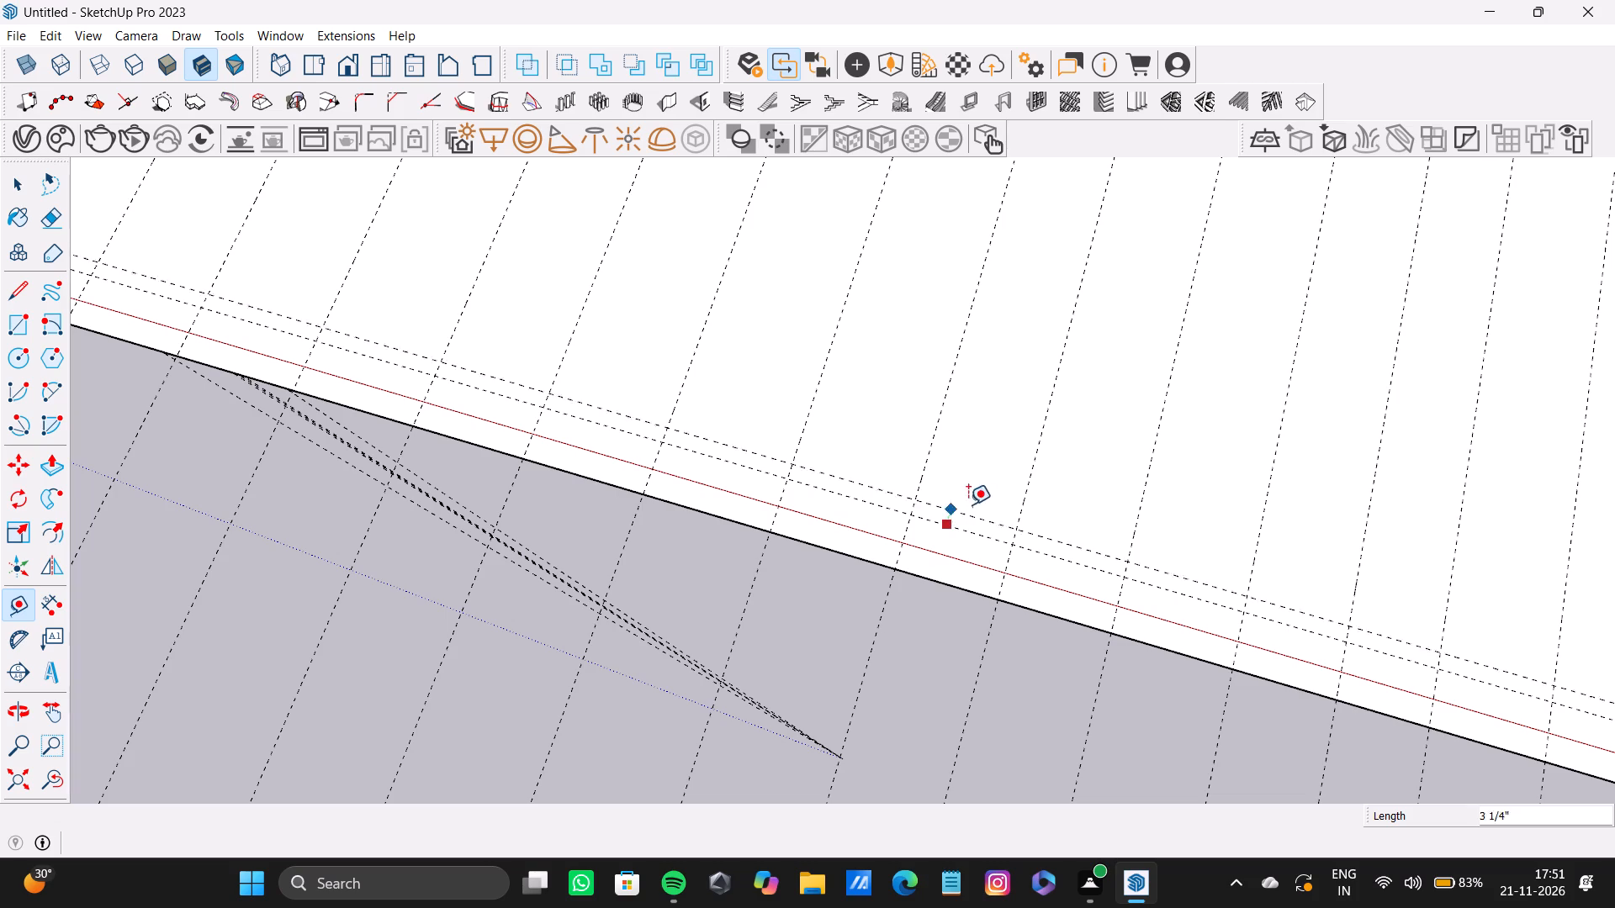
{"action": "double_click", "coordinate": [964, 465]}
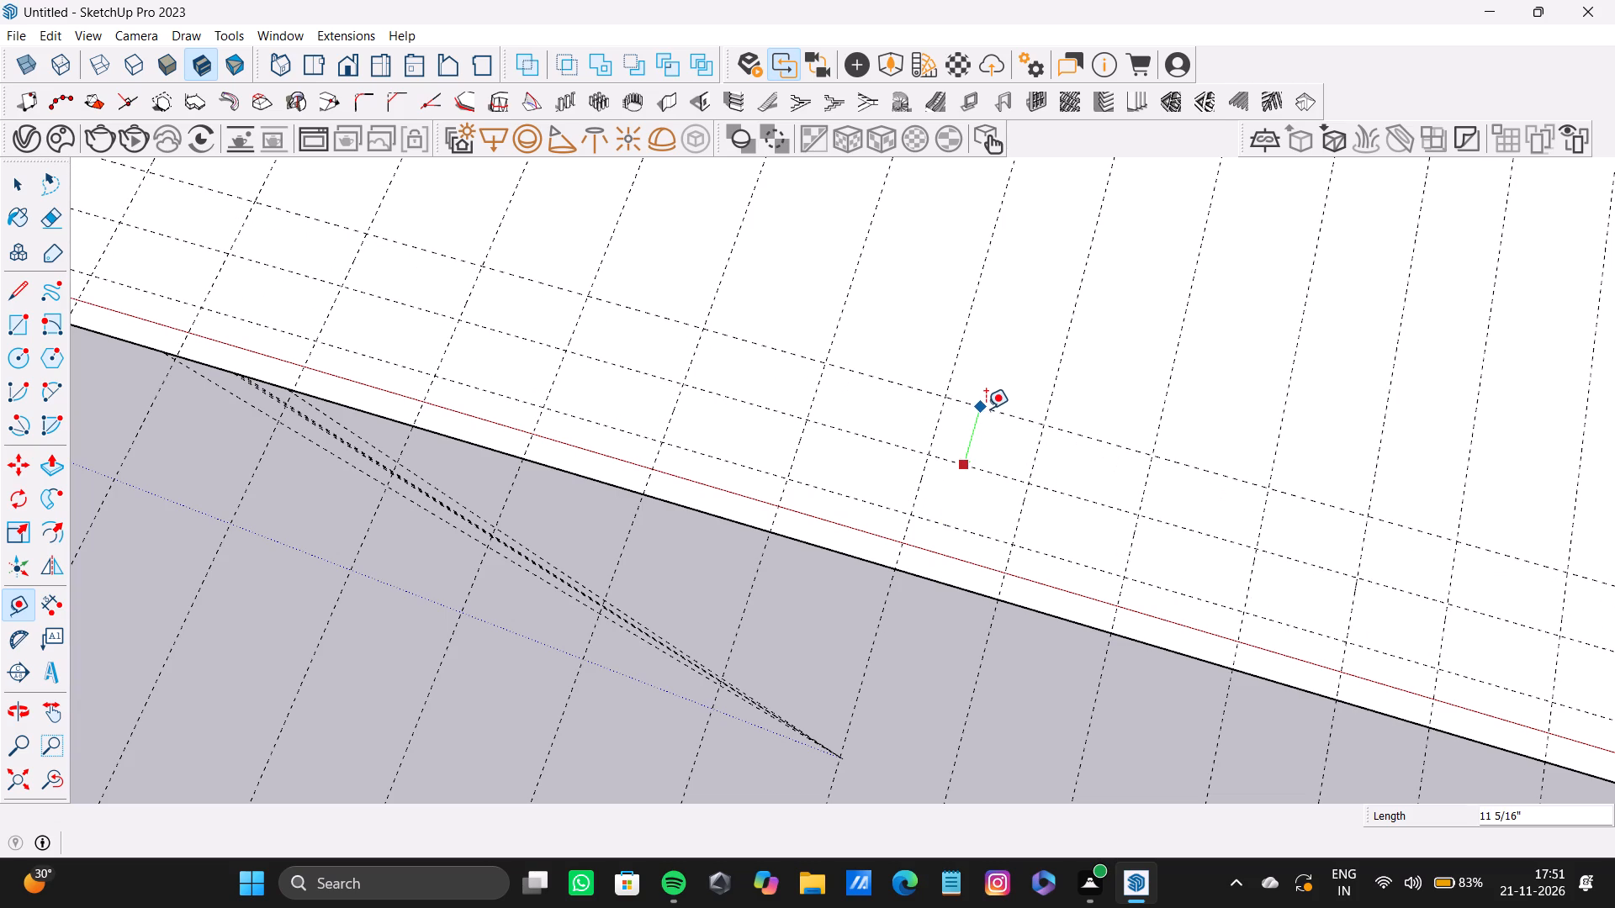
{"action": "double_click", "coordinate": [984, 414]}
{"action": "double_click", "coordinate": [1007, 356]}
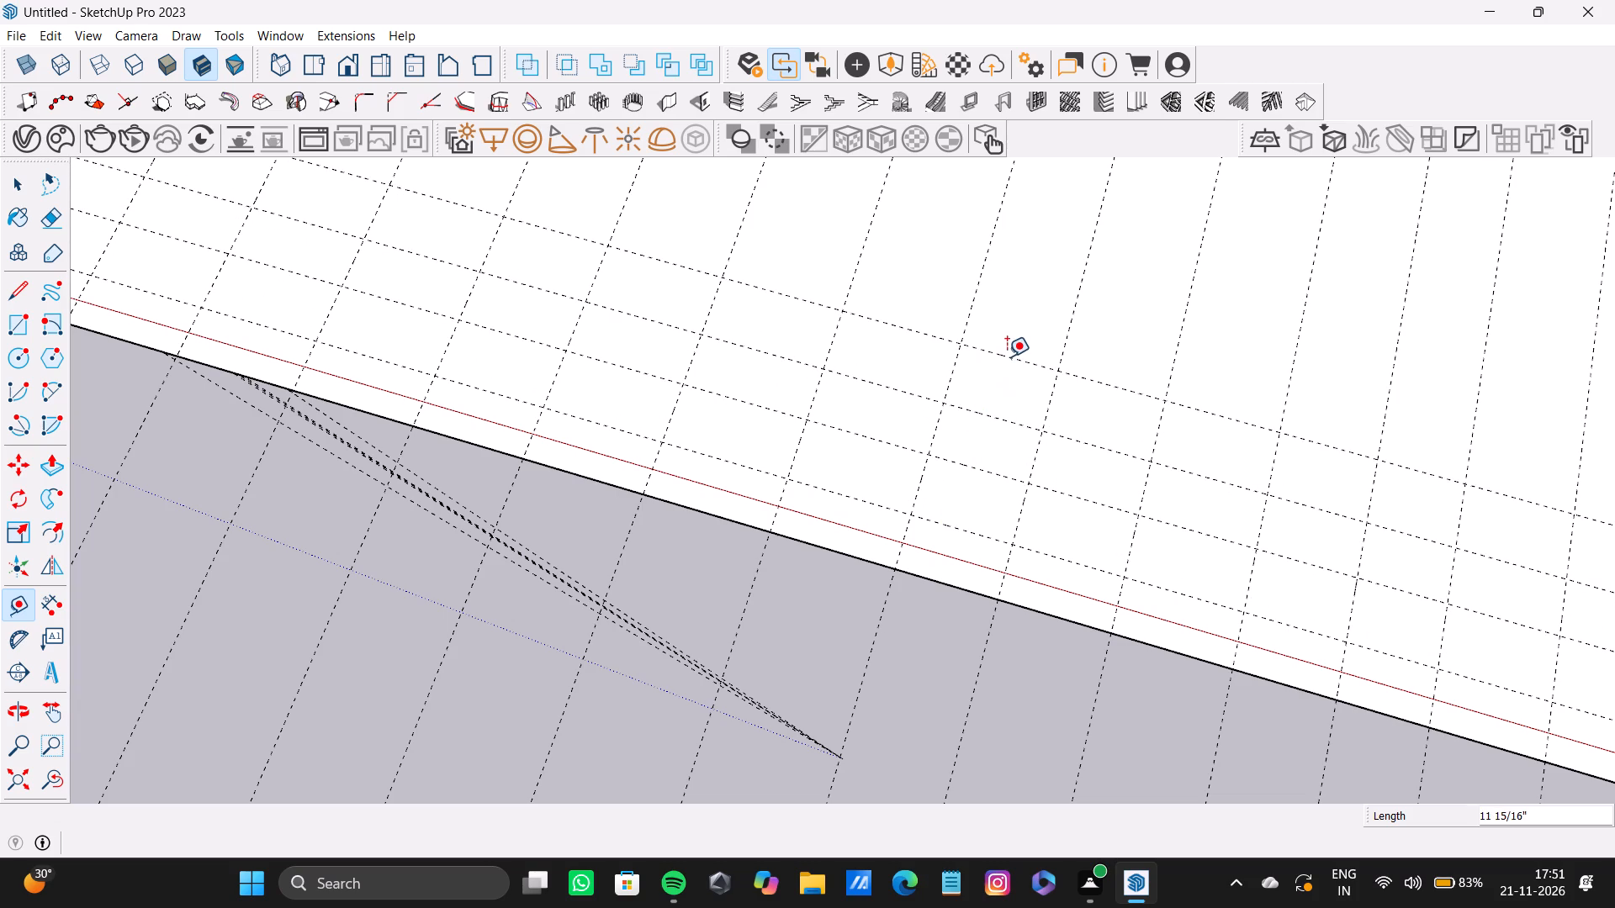
{"action": "left_click", "coordinate": [1022, 302]}
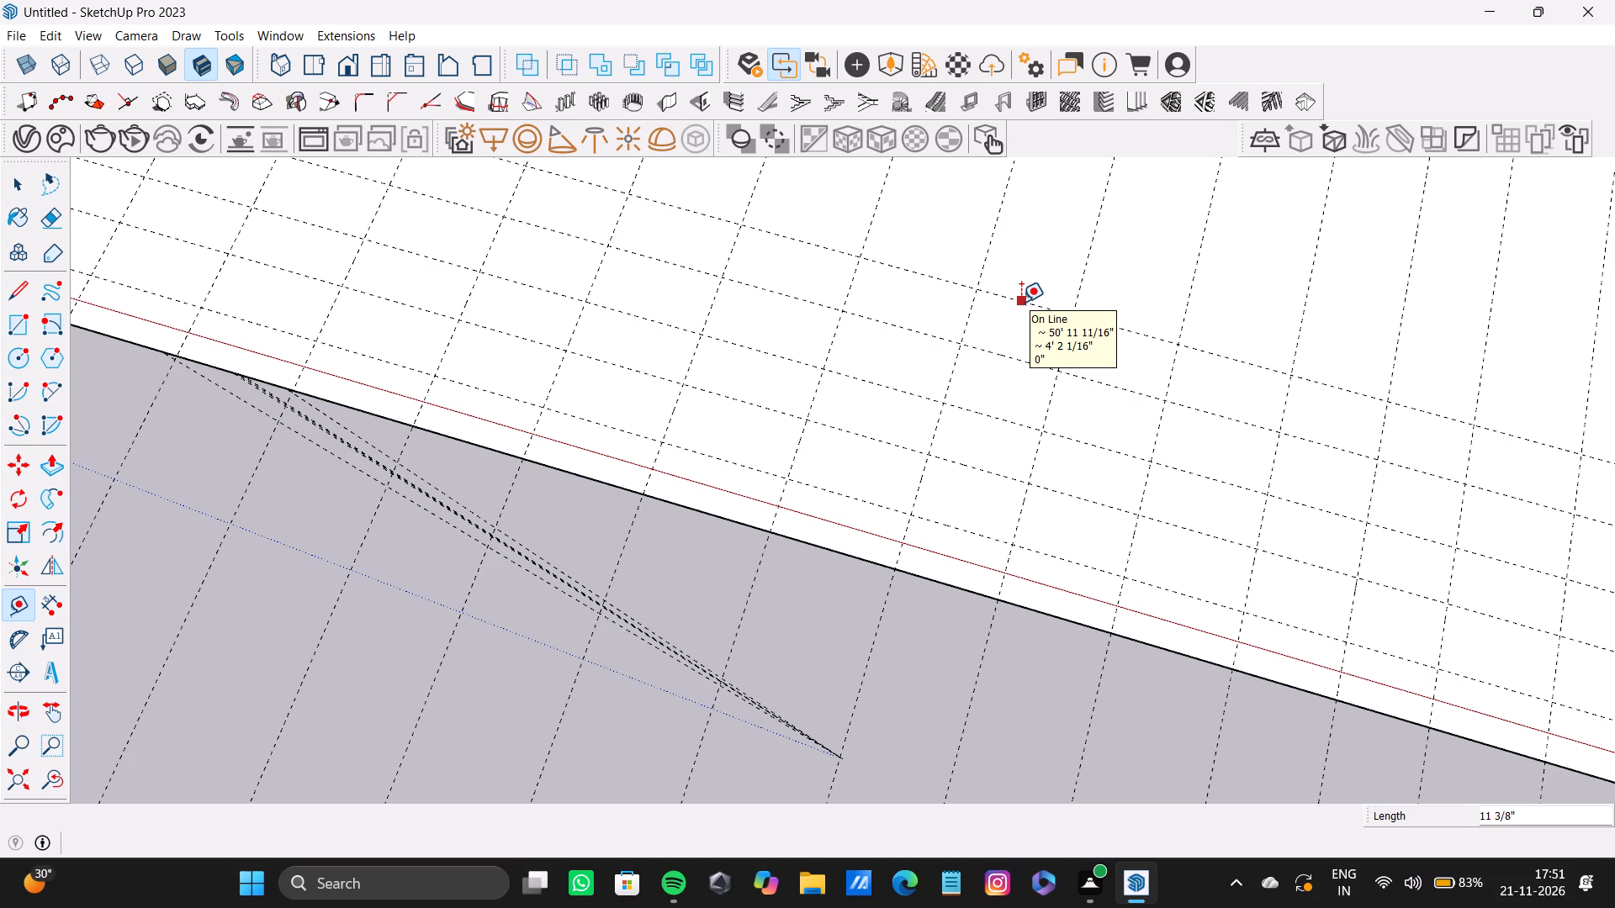
{"action": "left_click", "coordinate": [1021, 302]}
{"action": "double_click", "coordinate": [1032, 250]}
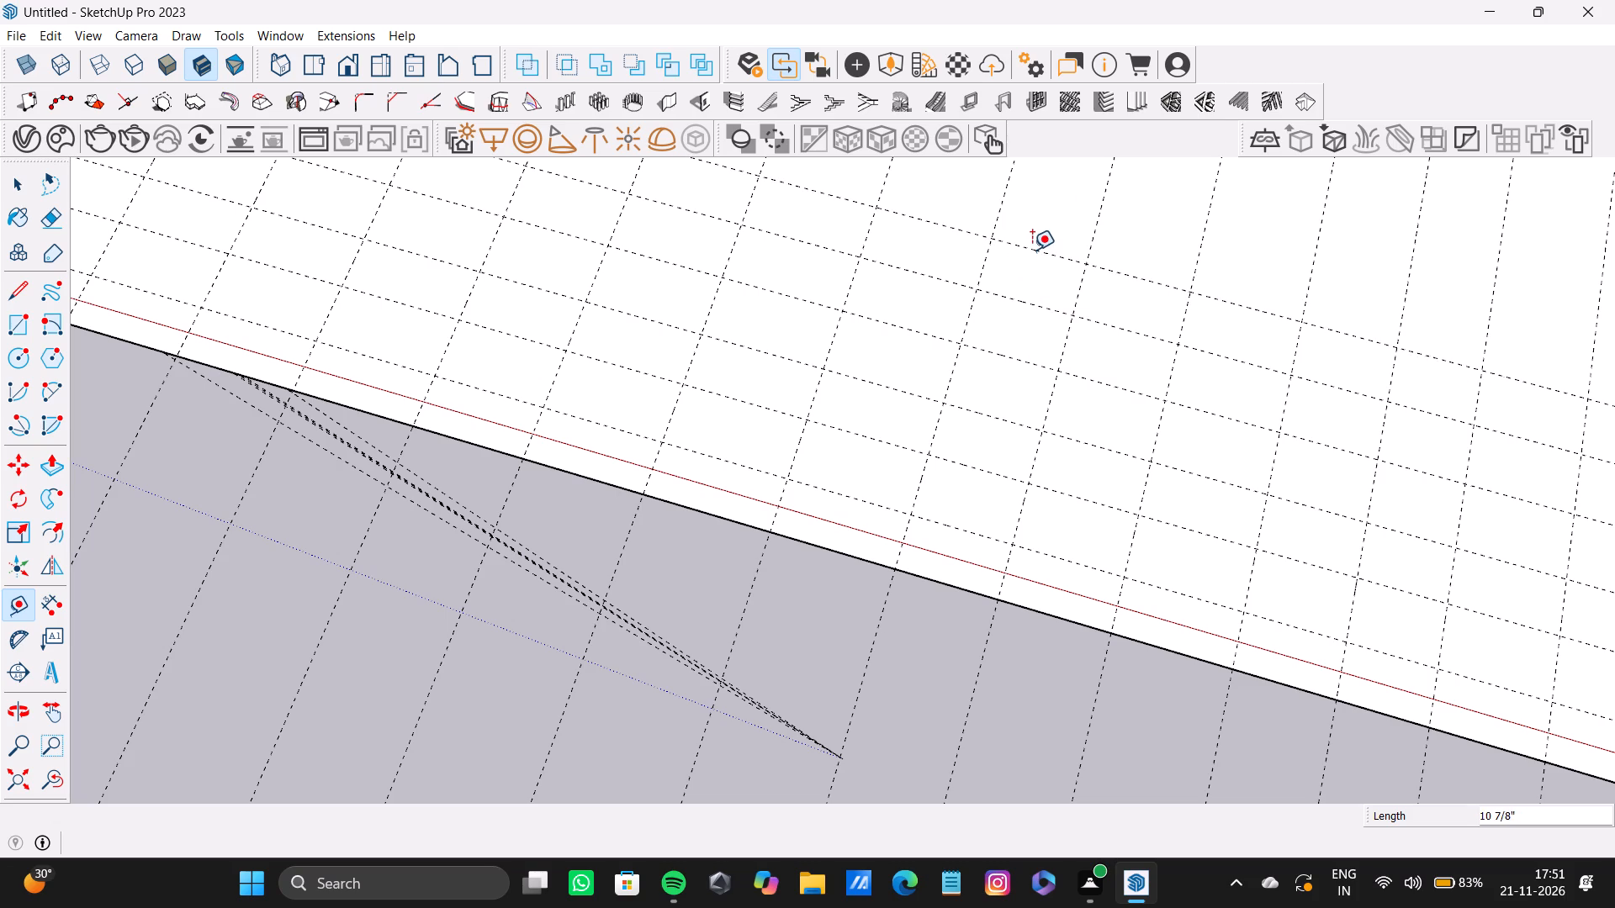
{"action": "left_click", "coordinate": [1053, 189]}
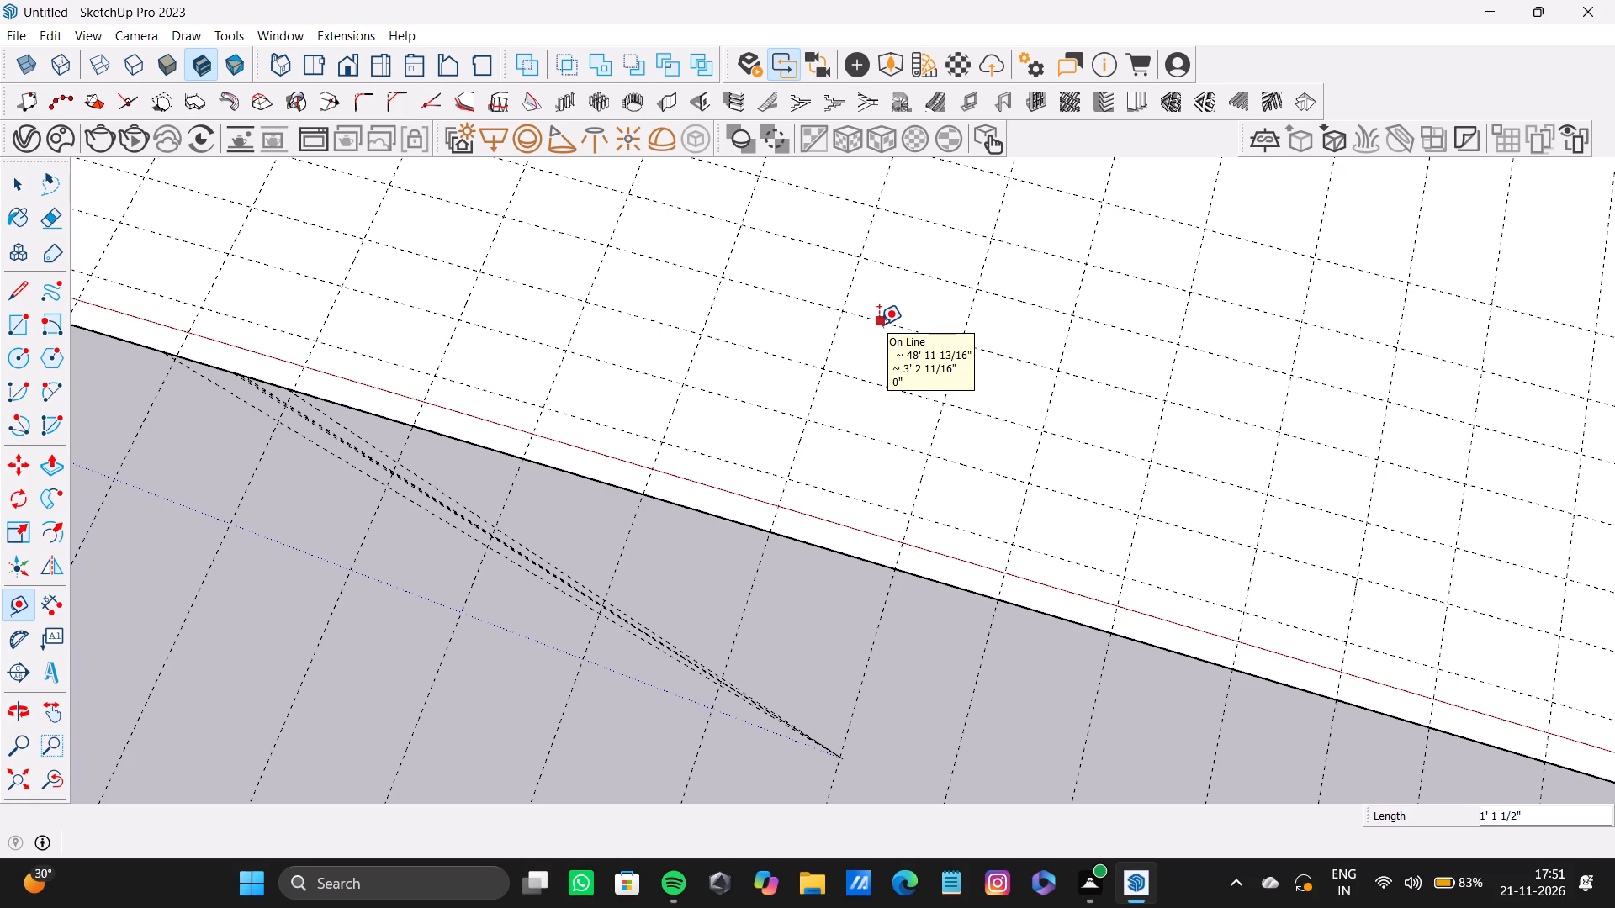
Continue the guides parallel to the red-axis edge beyond the last one, deeper into the rectangle.
{"action": "scroll", "coordinate": [937, 321], "scroll_direction": "down", "scroll_amount": 7}
{"action": "middle_click_drag", "start_coordinate": [1005, 335], "coordinate": [775, 364]}
{"action": "scroll", "coordinate": [1070, 325], "scroll_direction": "up", "scroll_amount": 2}
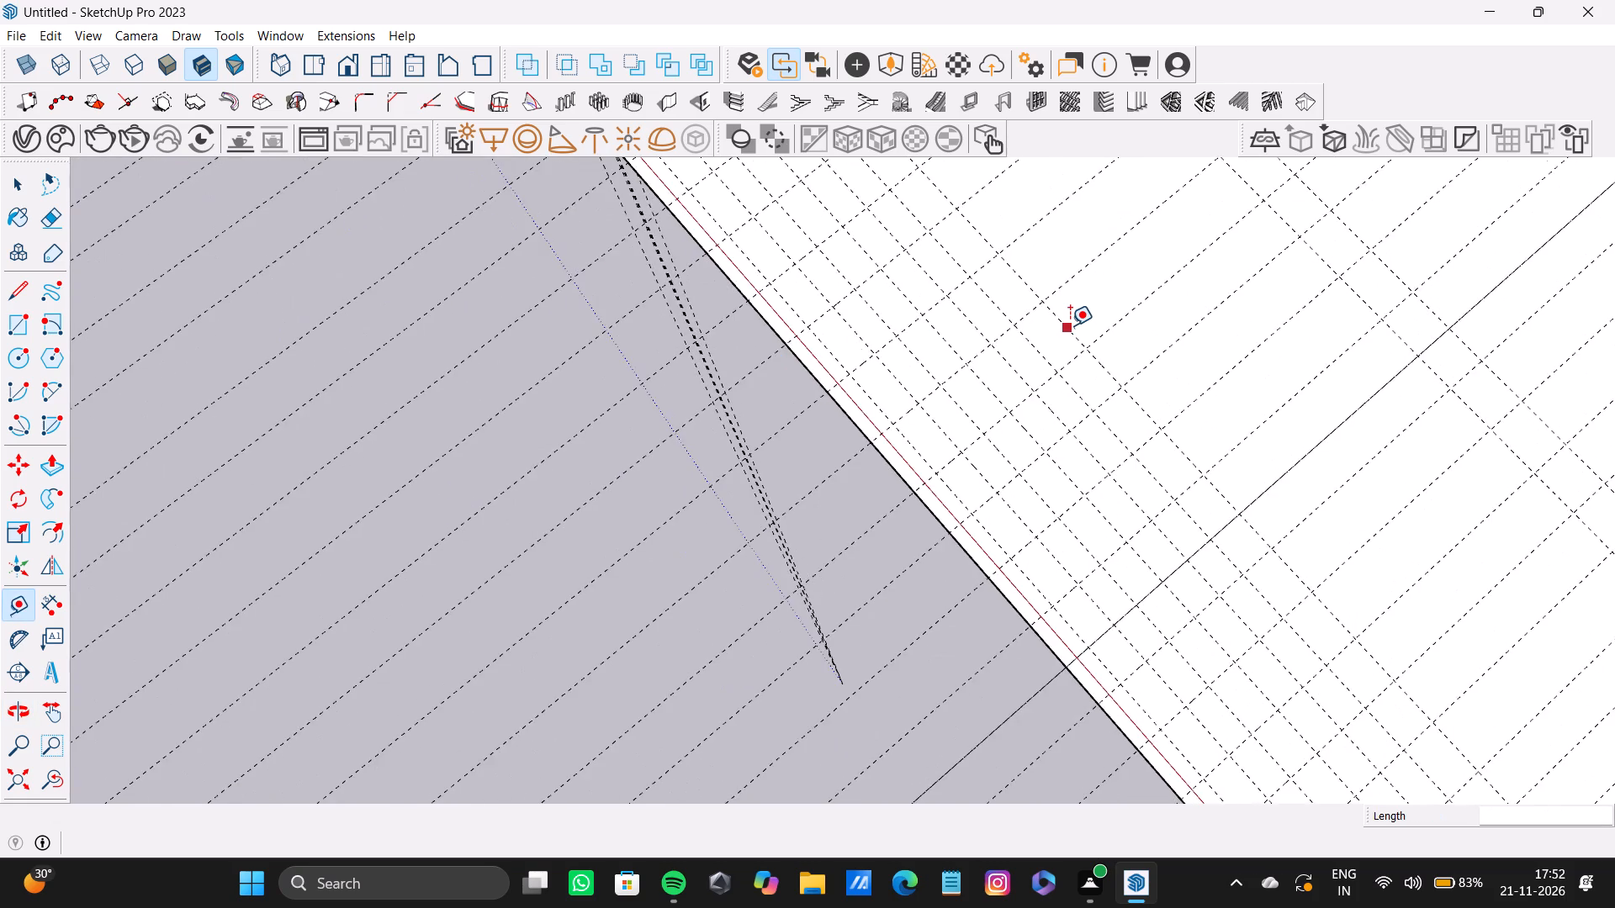
{"action": "scroll", "coordinate": [1070, 325], "scroll_direction": "up", "scroll_amount": 3}
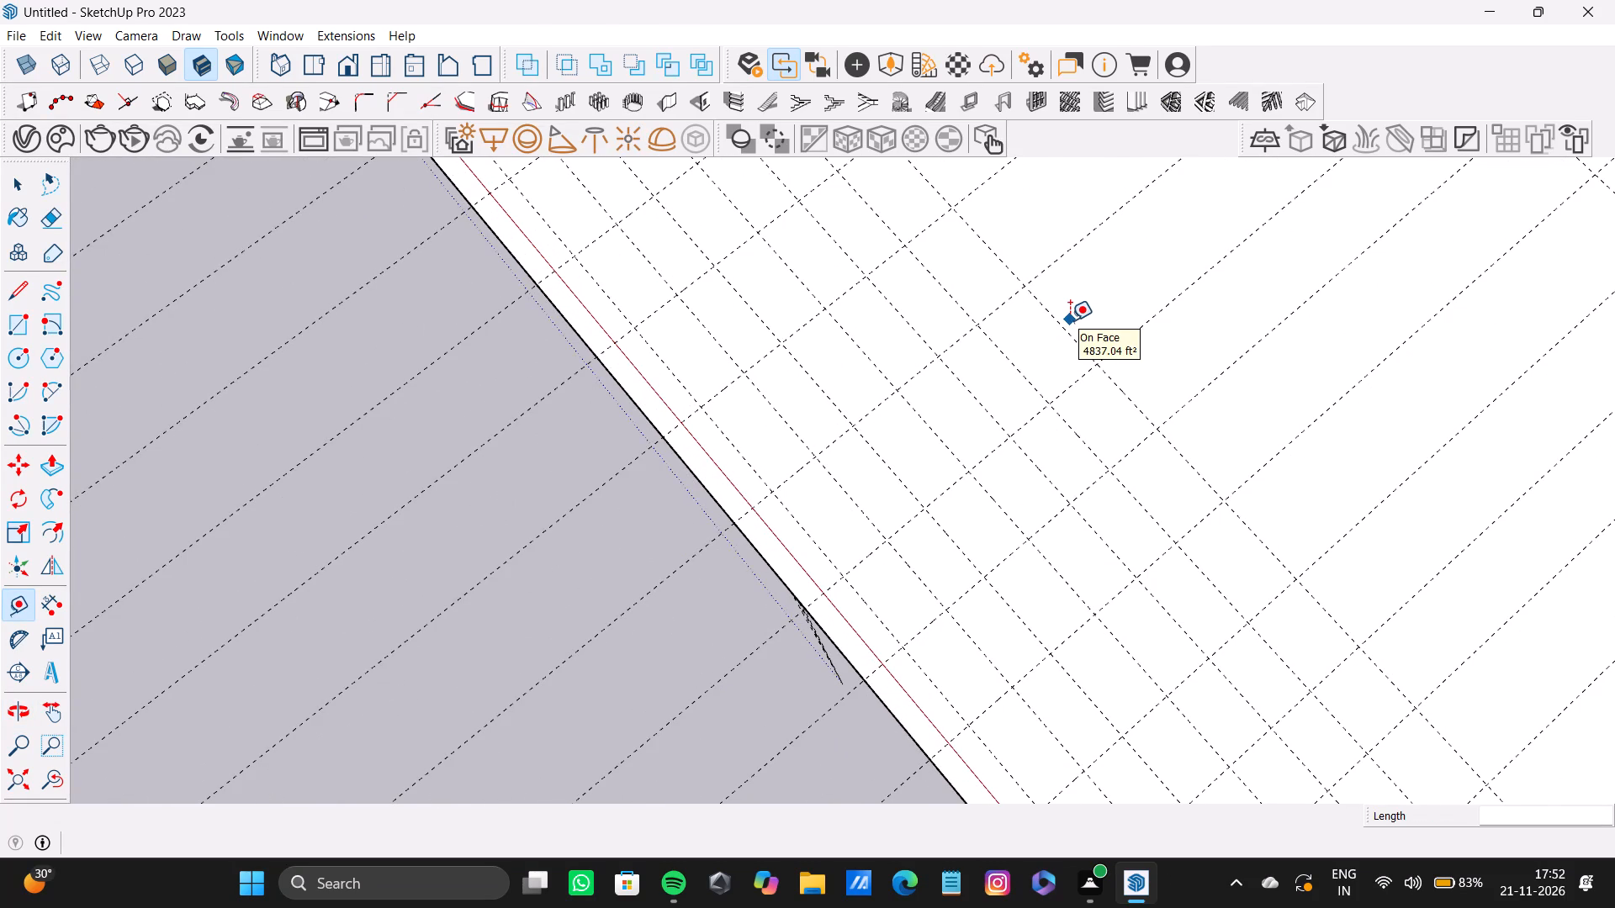
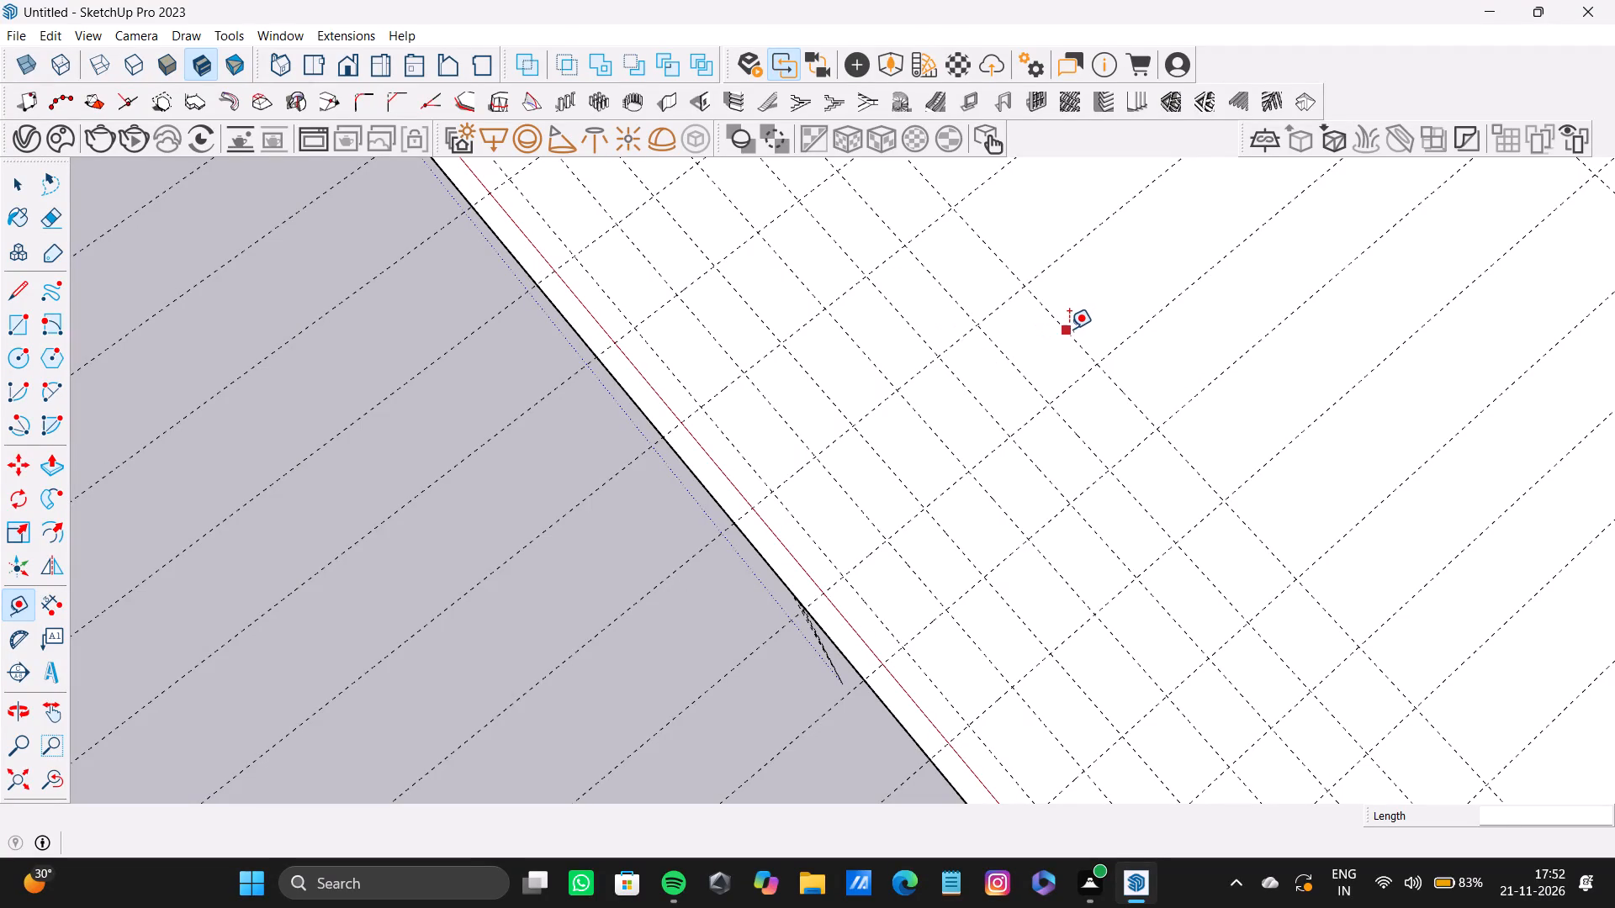
Add five more guides parallel to the red-axis edge beyond the last one, each roughly 11" to 1' 1" from the previous.
{"action": "left_click", "coordinate": [1066, 330]}
{"action": "left_click", "coordinate": [1110, 297]}
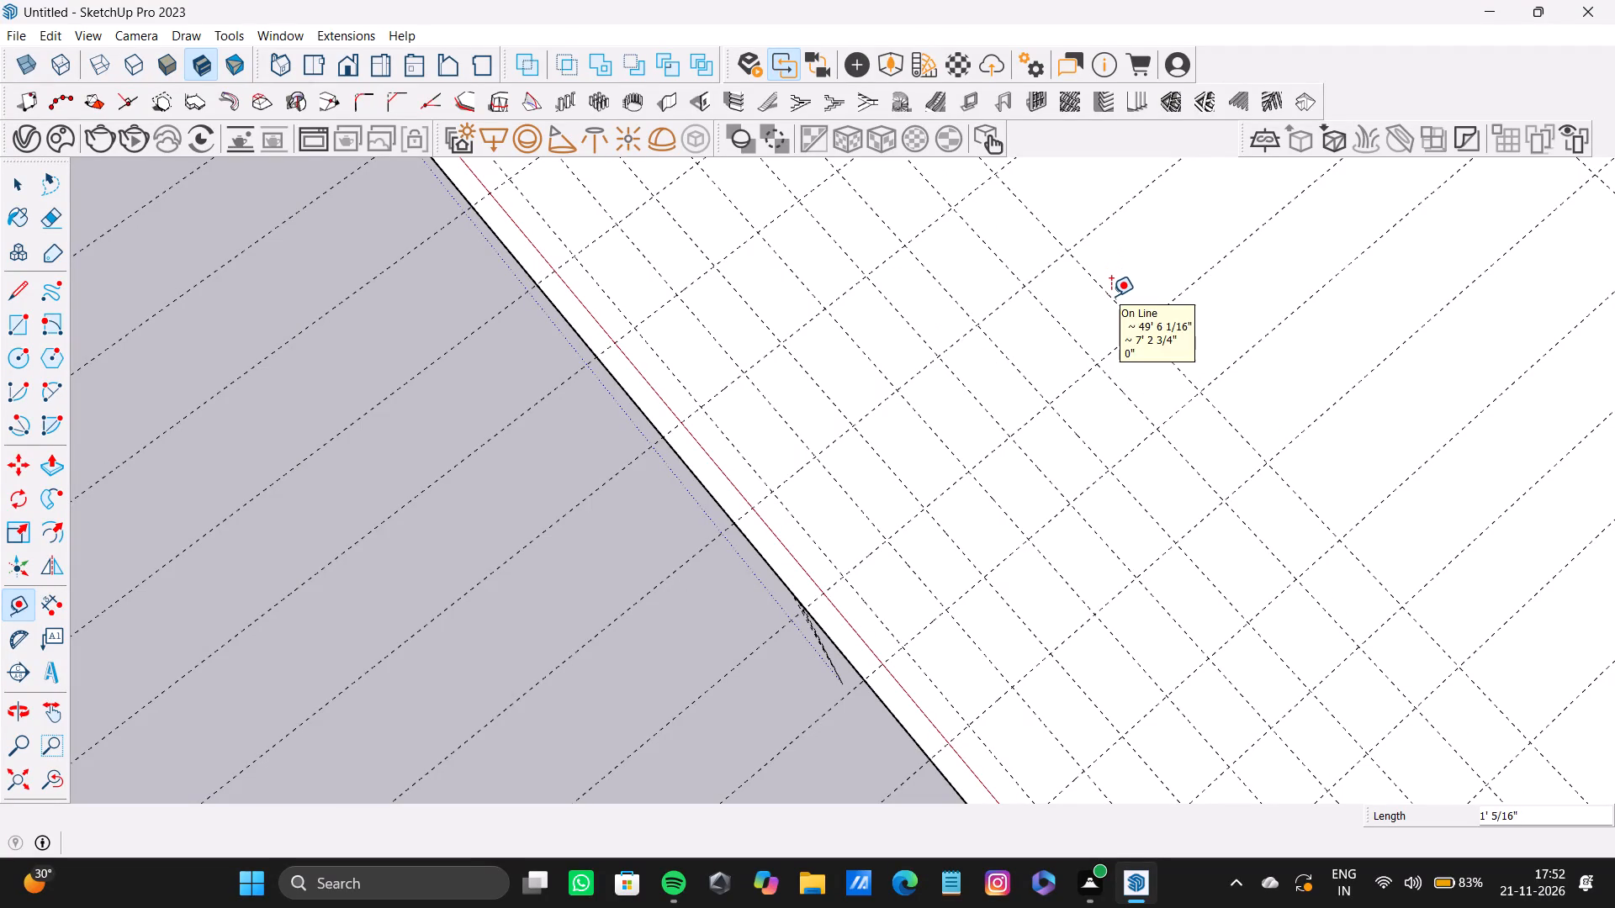
{"action": "left_click", "coordinate": [1111, 296]}
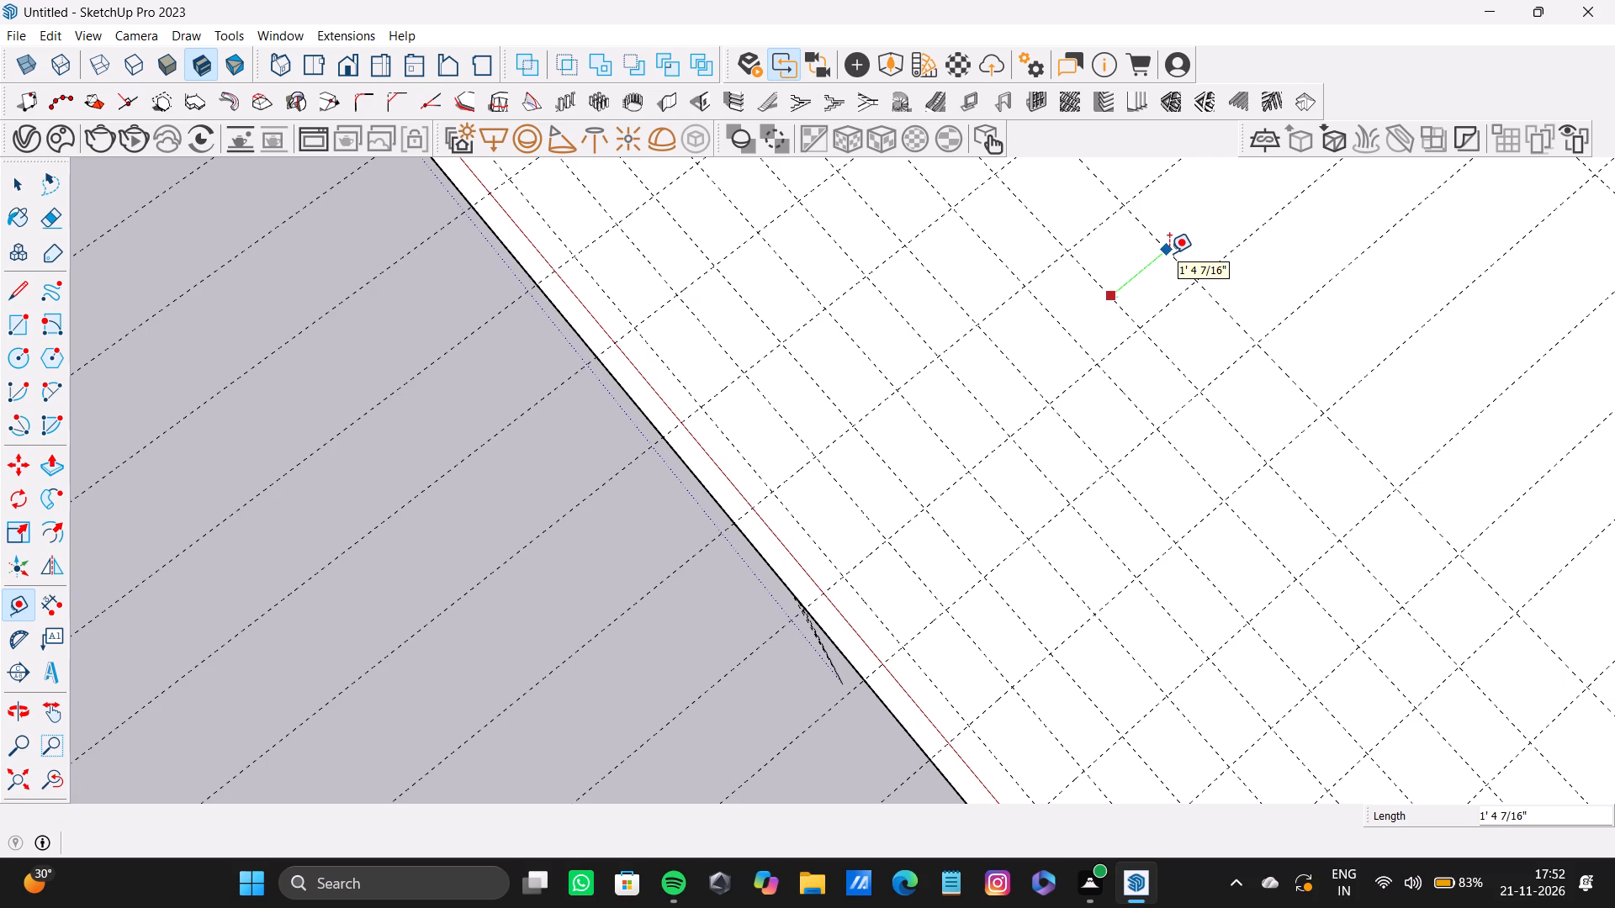
{"action": "left_click", "coordinate": [1158, 267]}
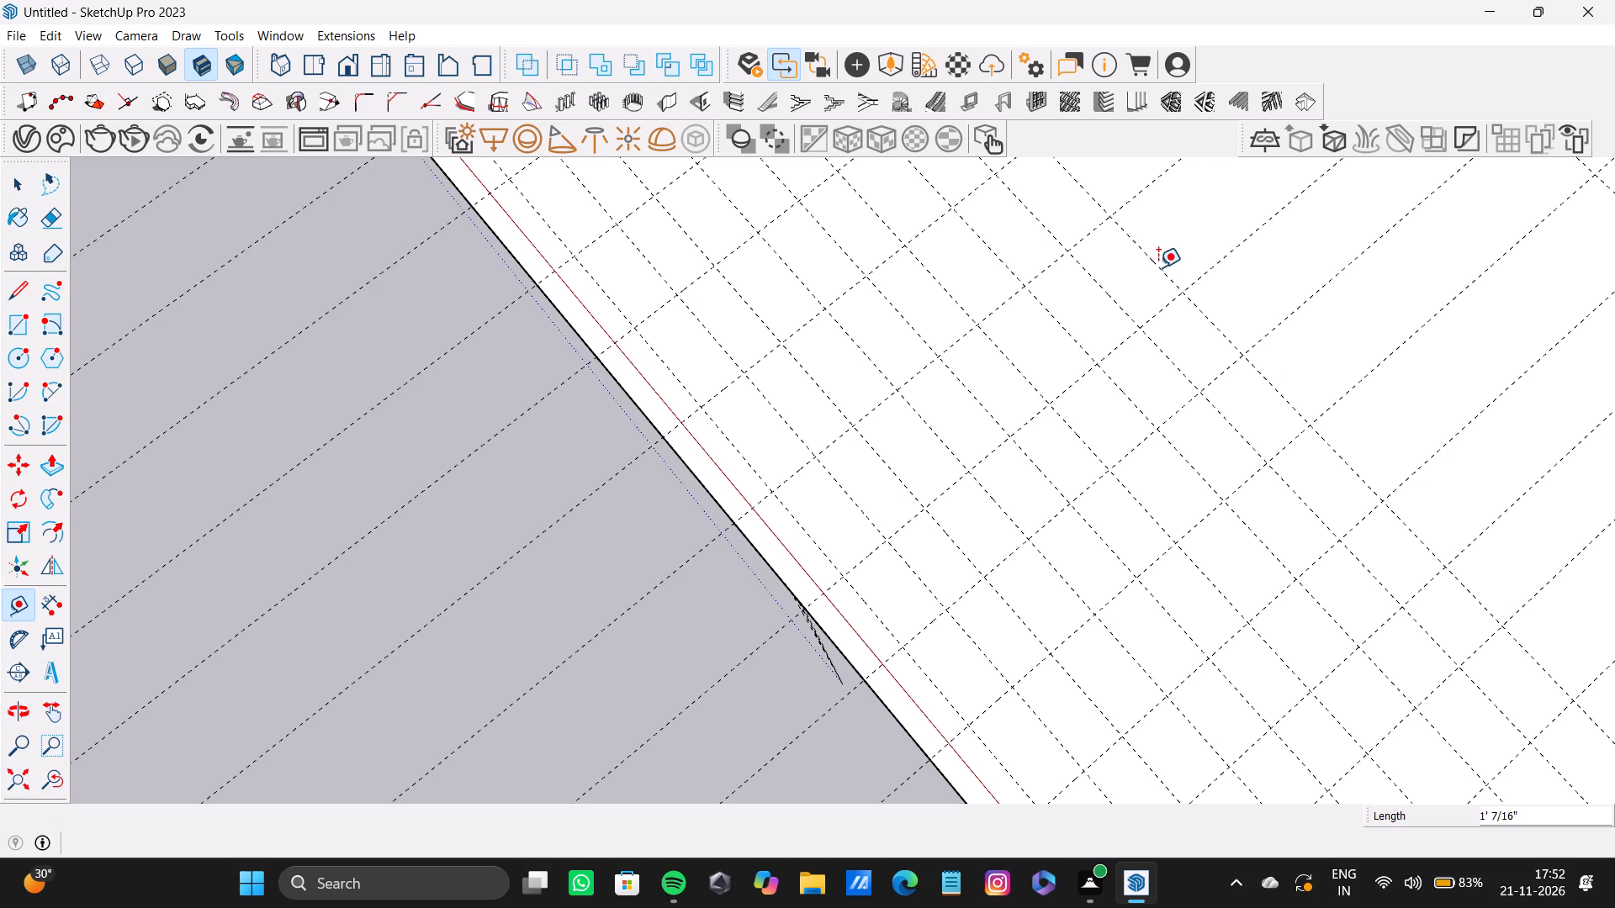
{"action": "left_click", "coordinate": [1156, 269]}
{"action": "double_click", "coordinate": [1205, 242]}
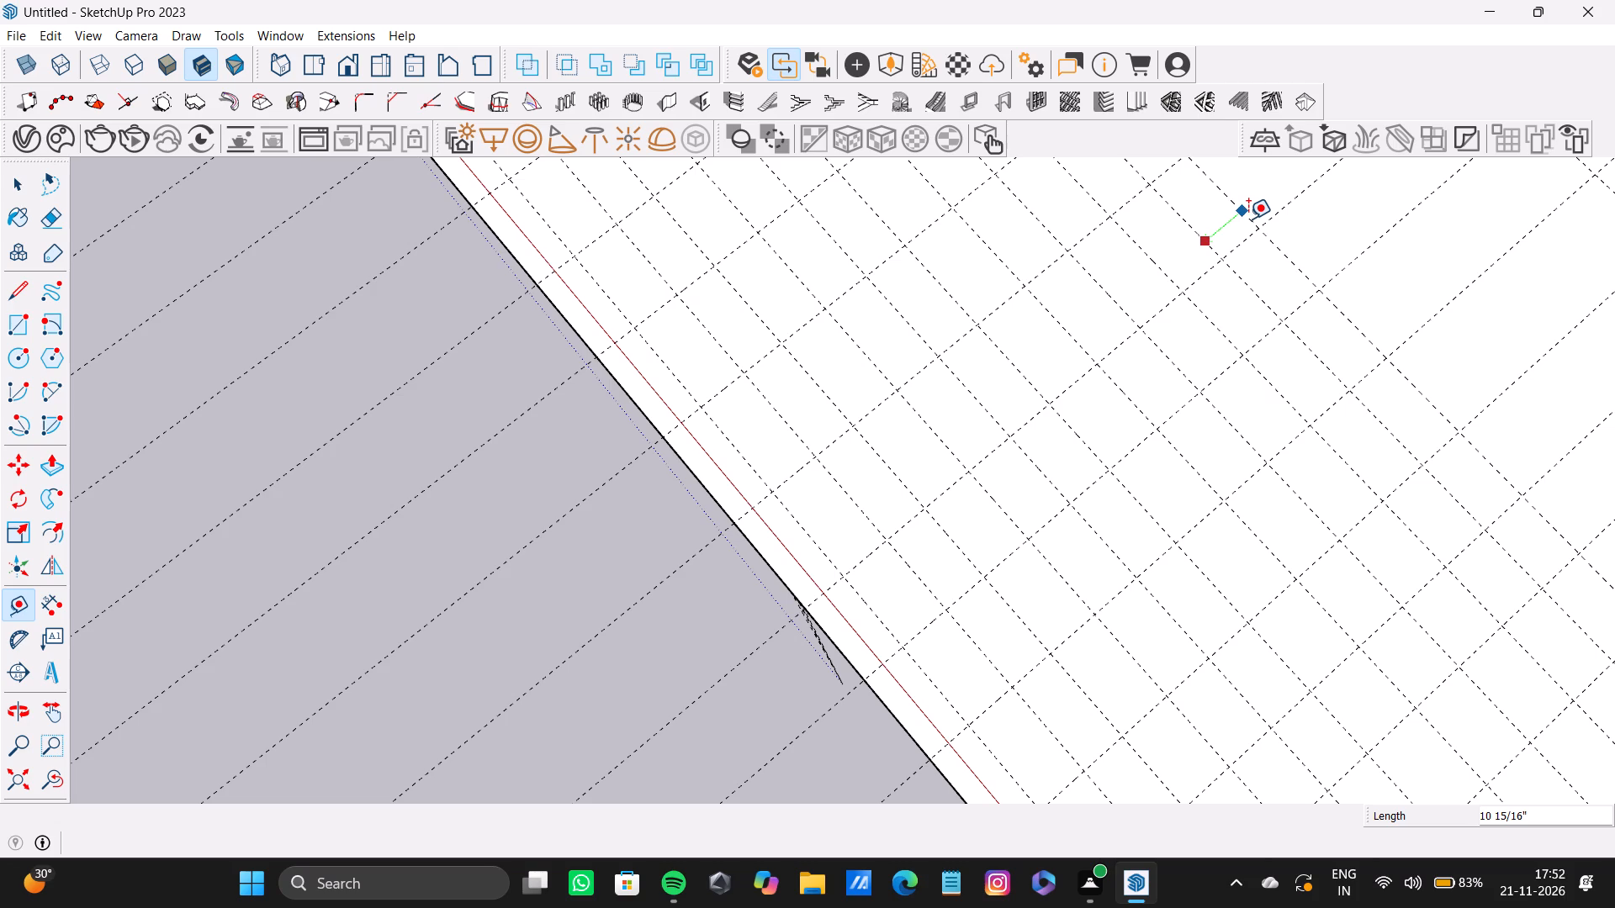
{"action": "left_click", "coordinate": [1248, 219]}
{"action": "left_click", "coordinate": [1248, 219]}
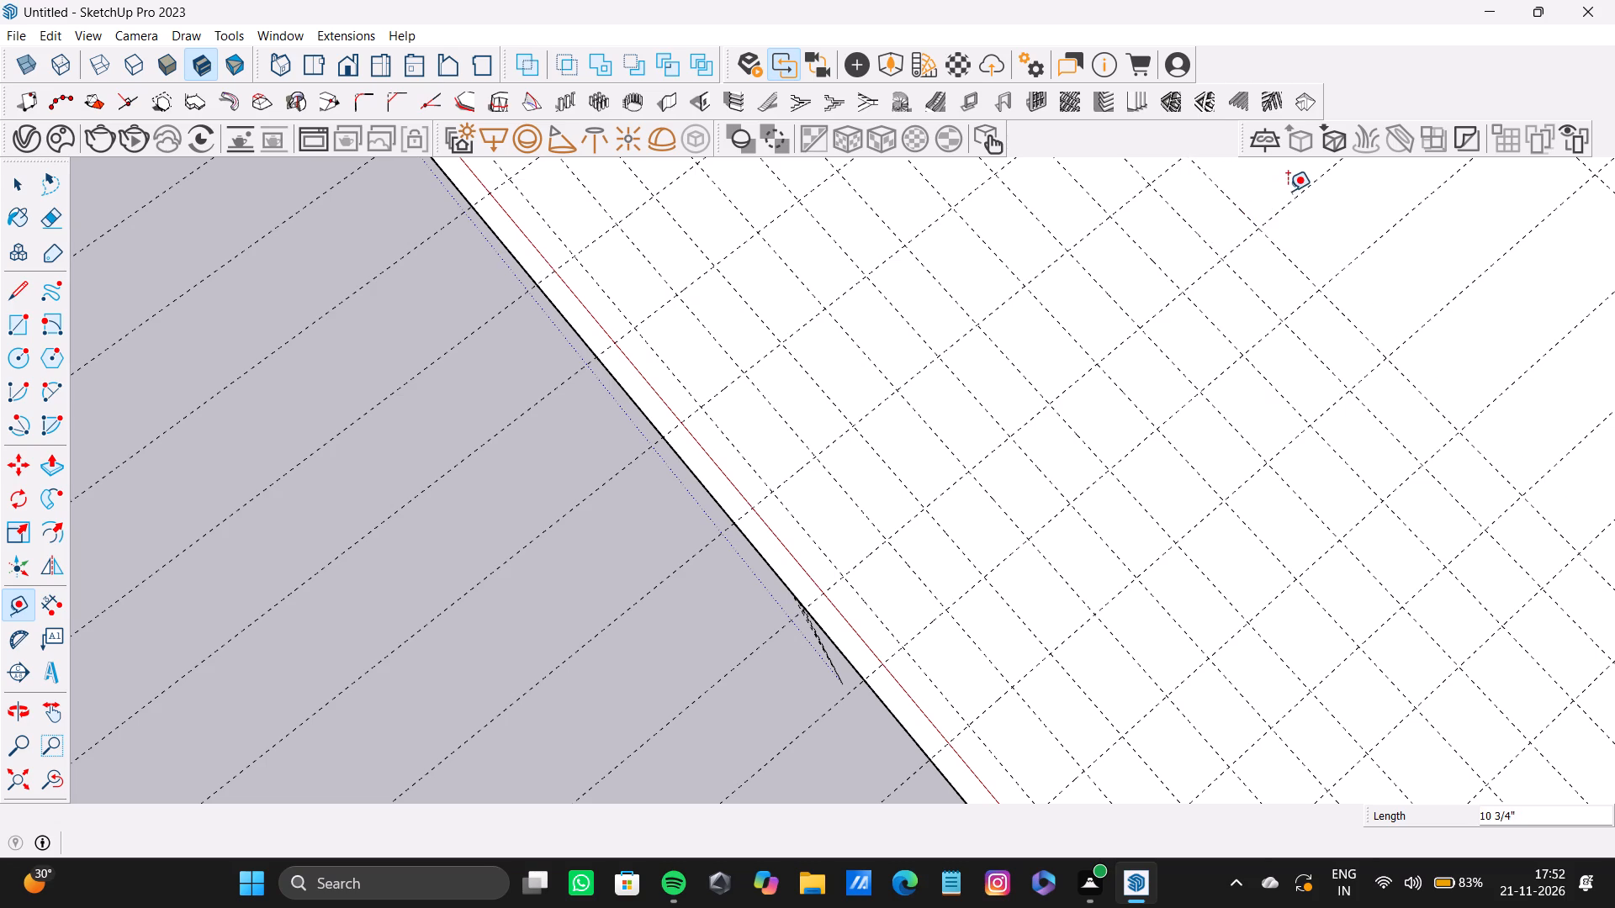
{"action": "left_click", "coordinate": [1293, 187]}
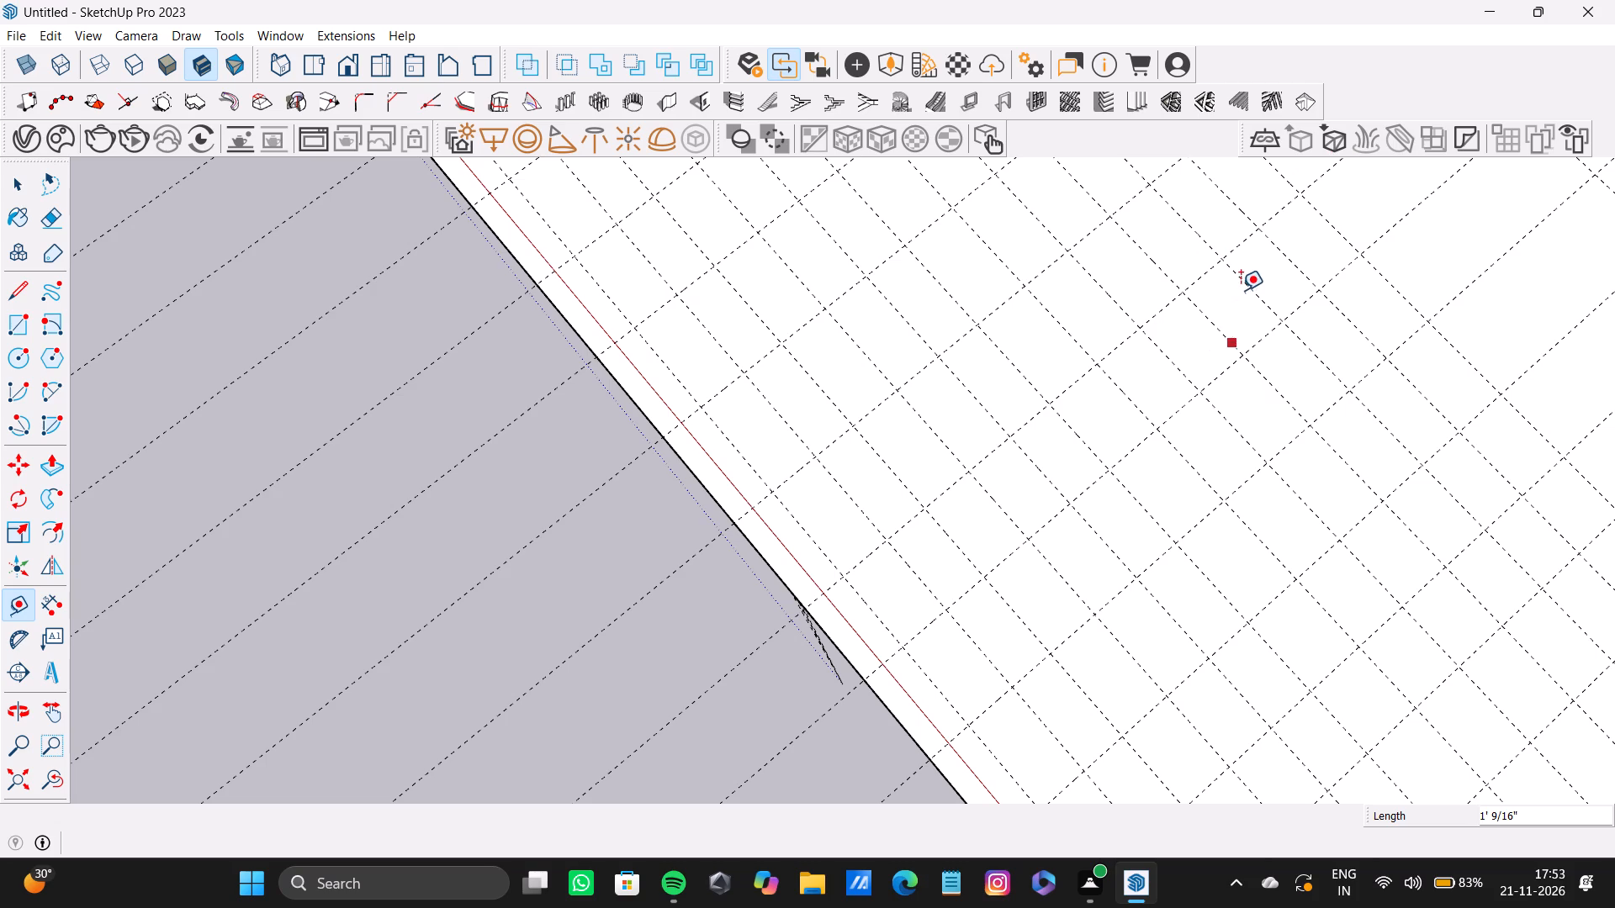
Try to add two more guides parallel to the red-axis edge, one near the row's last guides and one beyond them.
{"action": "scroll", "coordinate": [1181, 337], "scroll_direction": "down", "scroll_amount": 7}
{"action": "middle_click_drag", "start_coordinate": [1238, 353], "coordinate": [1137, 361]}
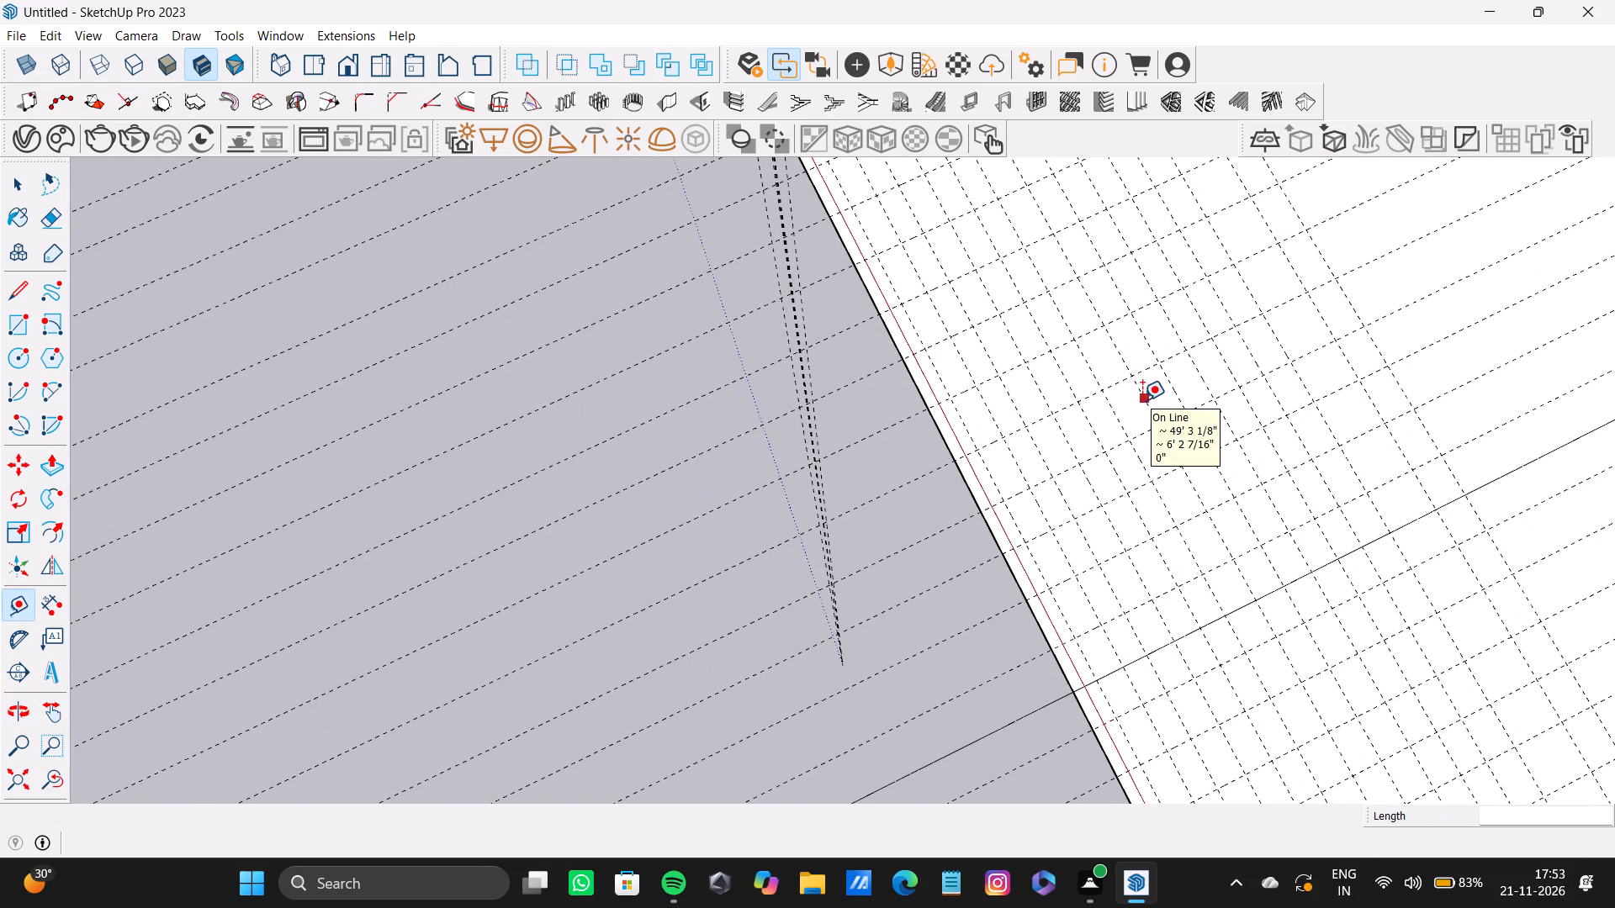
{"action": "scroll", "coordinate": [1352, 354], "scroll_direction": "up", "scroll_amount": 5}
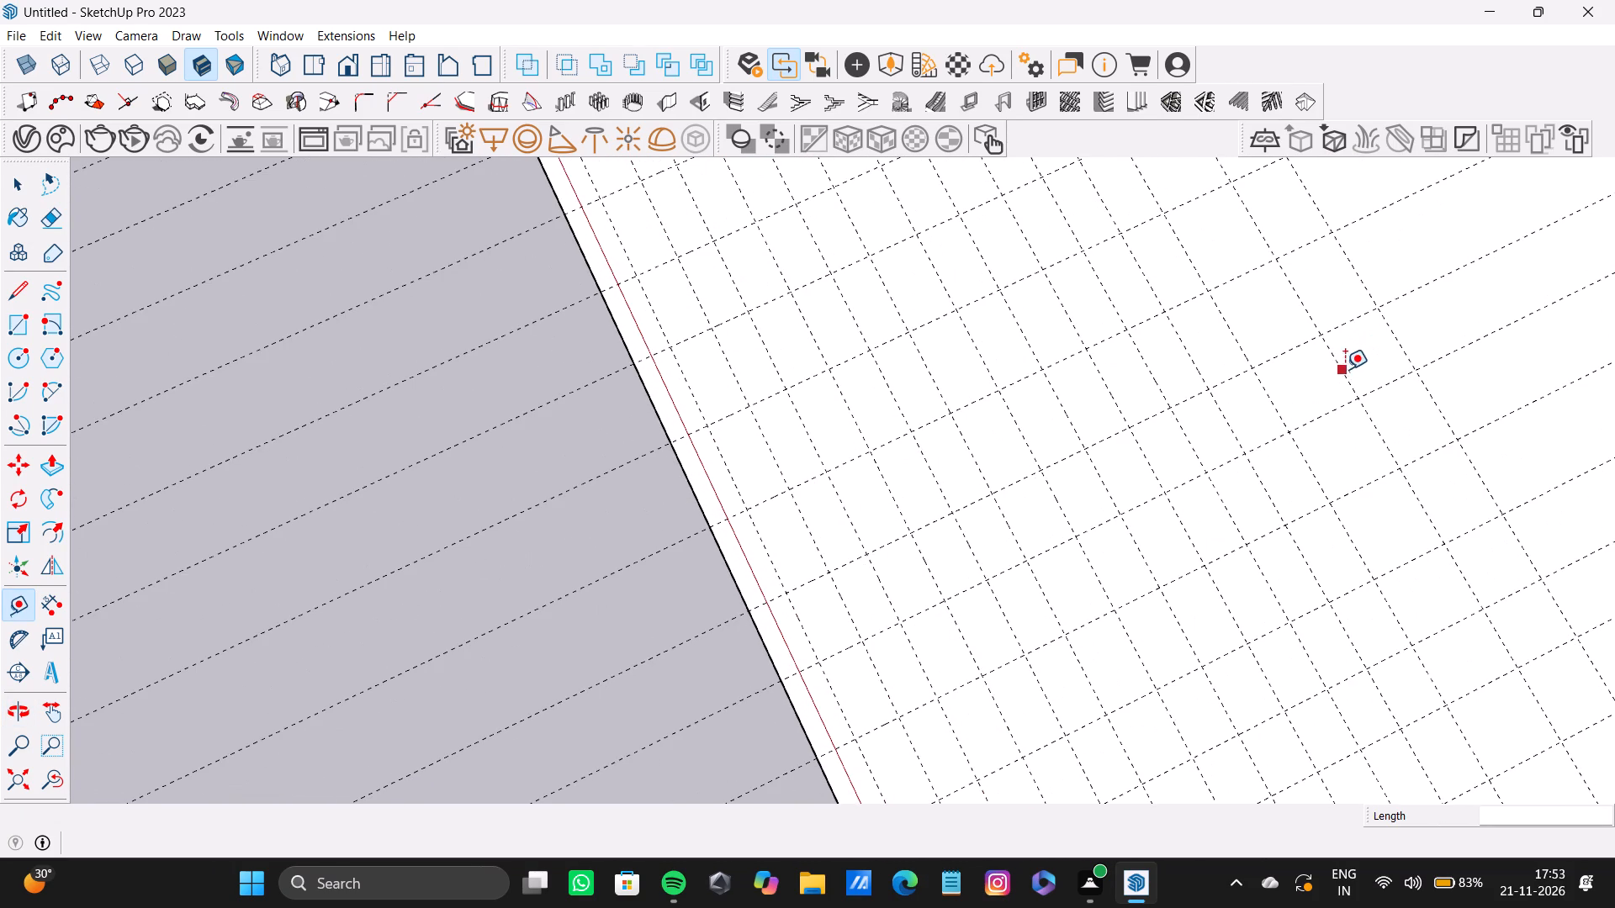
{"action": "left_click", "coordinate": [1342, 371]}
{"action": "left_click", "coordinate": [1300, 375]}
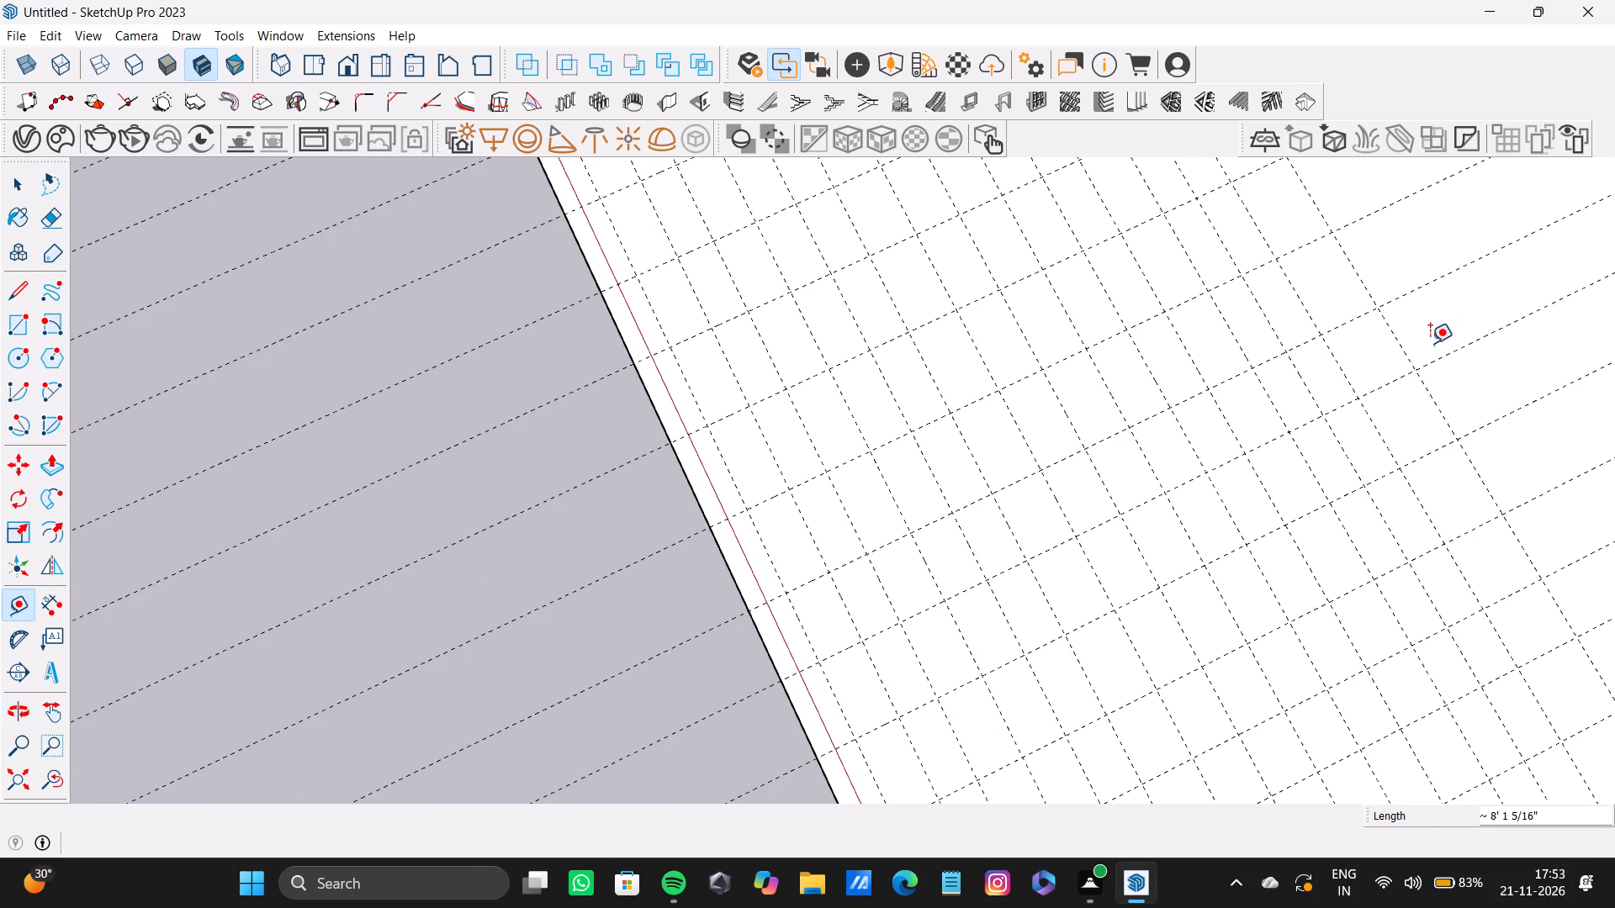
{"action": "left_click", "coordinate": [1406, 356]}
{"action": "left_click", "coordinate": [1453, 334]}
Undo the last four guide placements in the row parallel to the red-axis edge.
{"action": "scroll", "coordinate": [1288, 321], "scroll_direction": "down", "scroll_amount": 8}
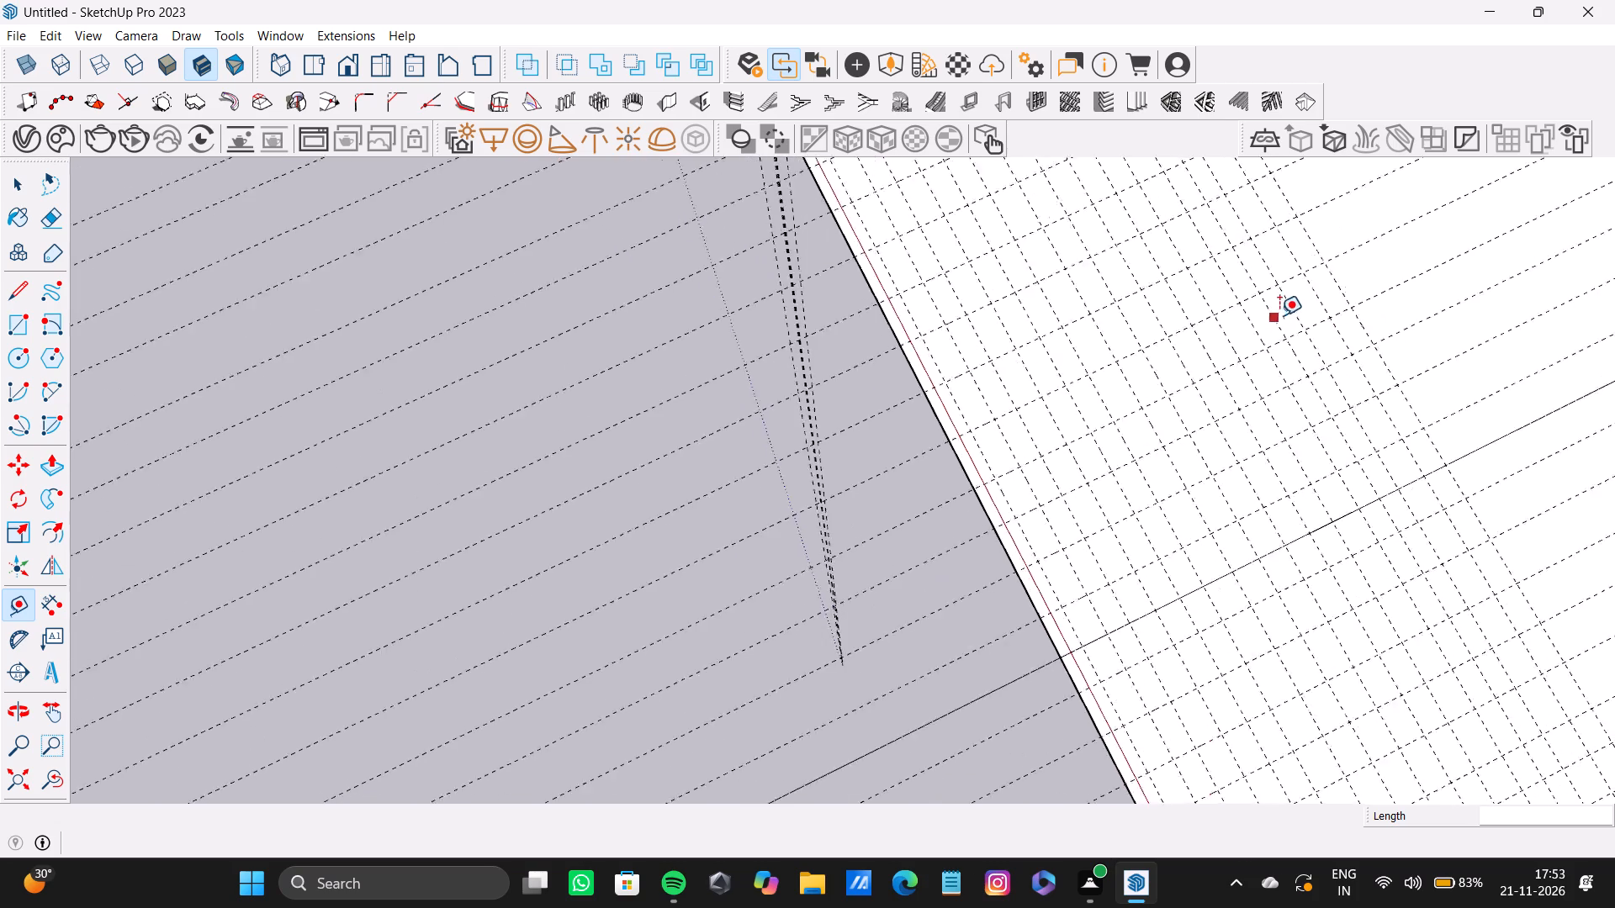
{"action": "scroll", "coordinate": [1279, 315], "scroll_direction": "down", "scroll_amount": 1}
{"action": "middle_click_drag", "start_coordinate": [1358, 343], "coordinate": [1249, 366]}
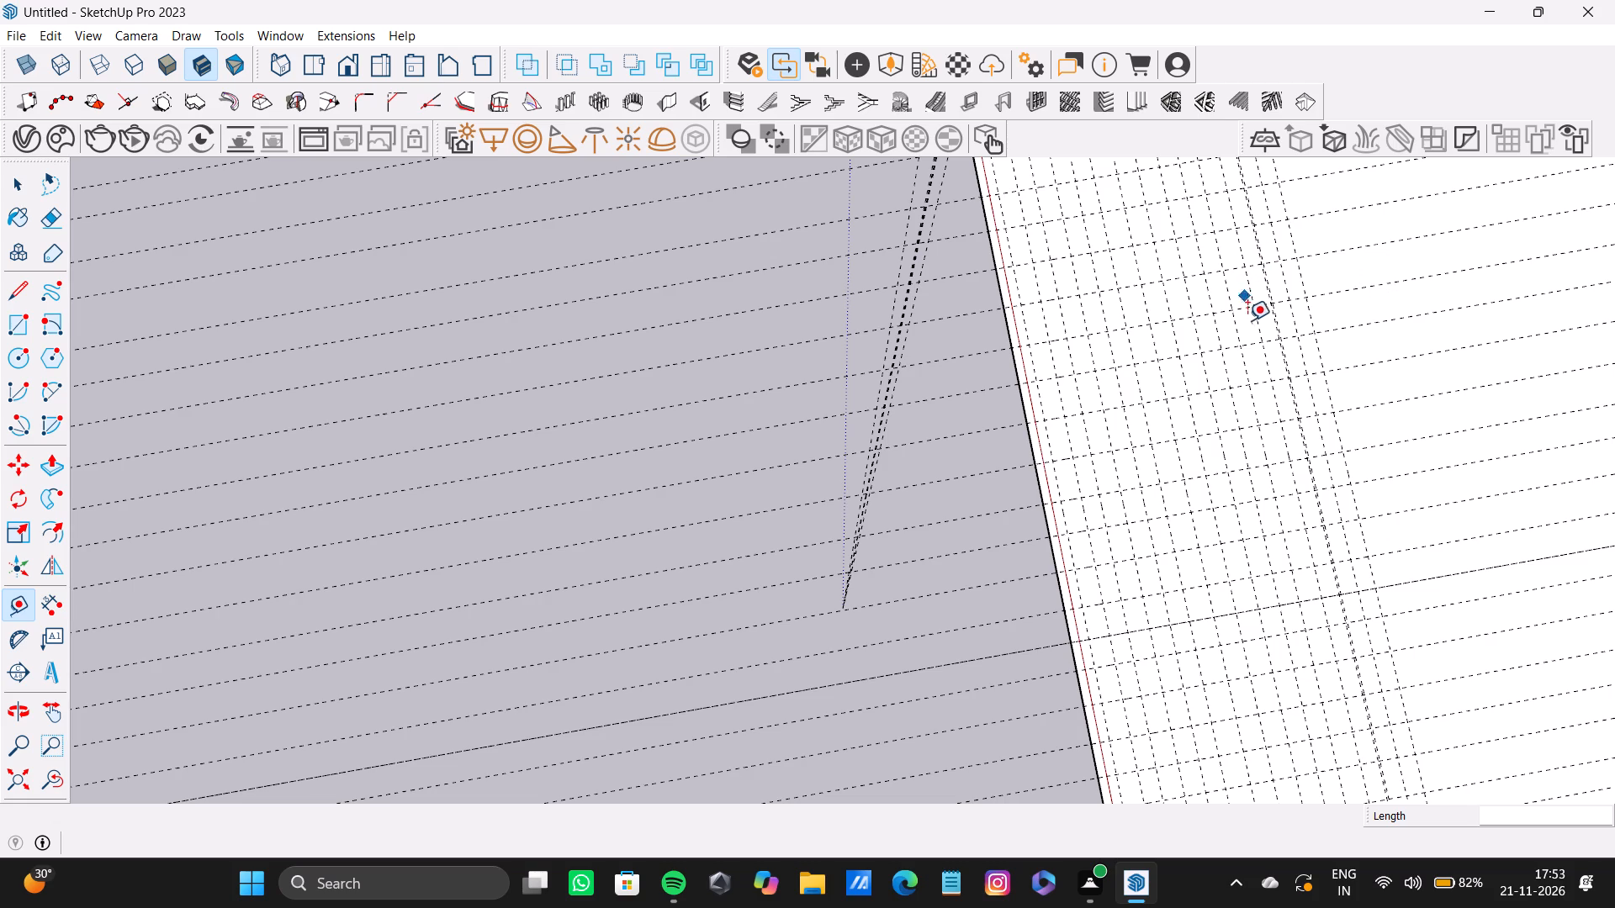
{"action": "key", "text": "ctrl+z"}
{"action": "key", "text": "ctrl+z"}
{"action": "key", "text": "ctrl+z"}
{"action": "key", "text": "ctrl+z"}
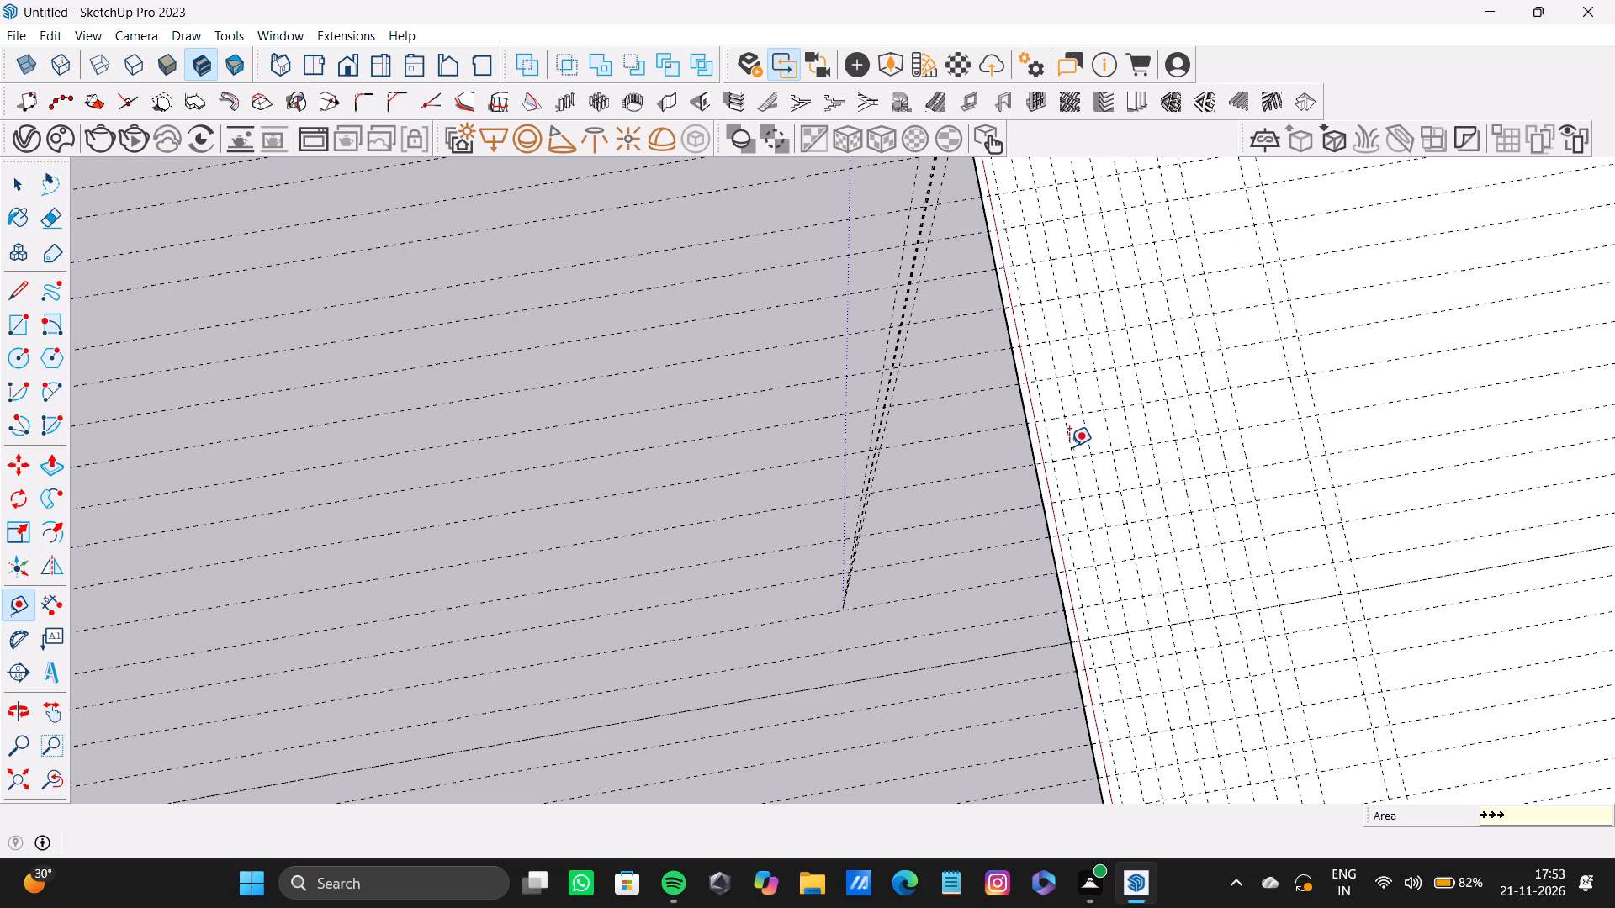
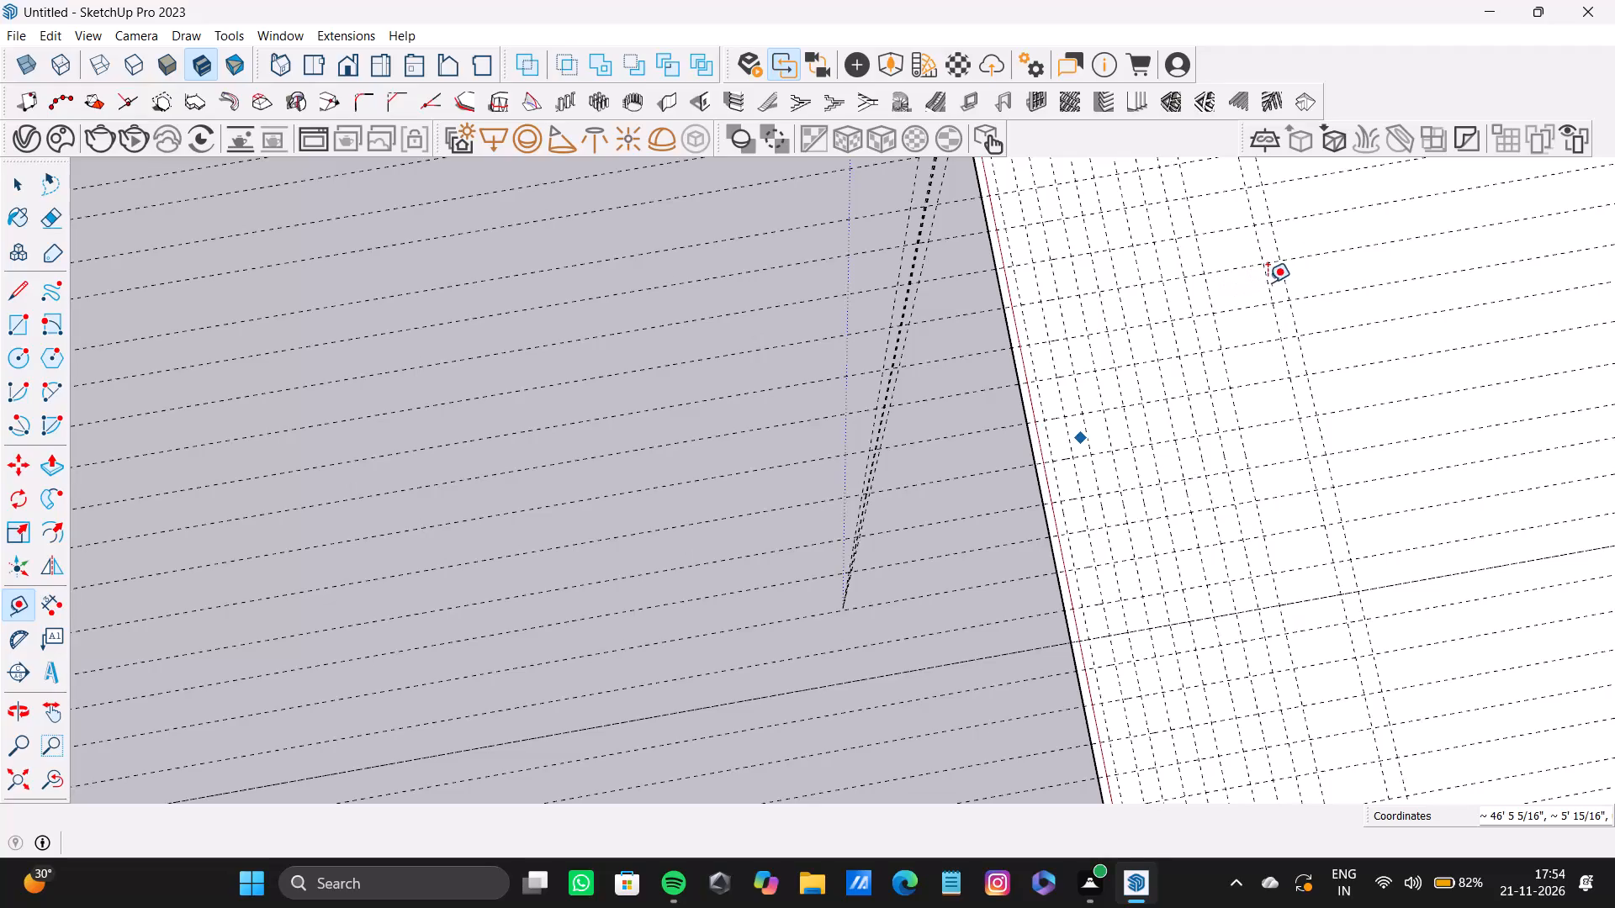
Fill the gap before the last guide parallel to the red-axis edge with two guides spaced about 10" apart.
{"action": "left_click", "coordinate": [1266, 282]}
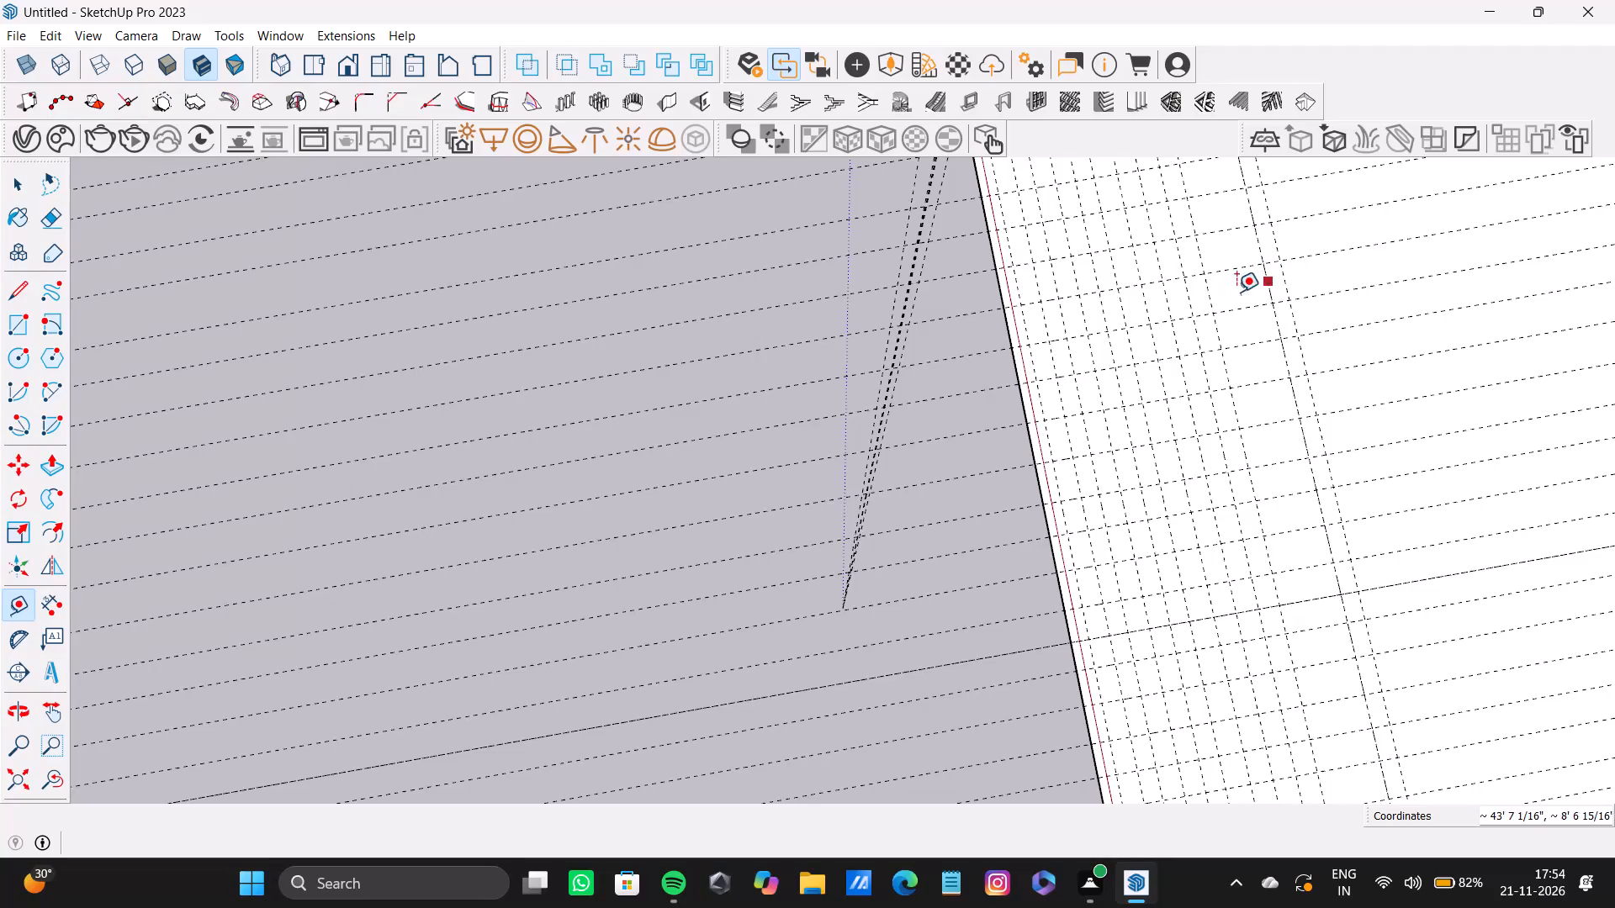
{"action": "double_click", "coordinate": [1231, 299]}
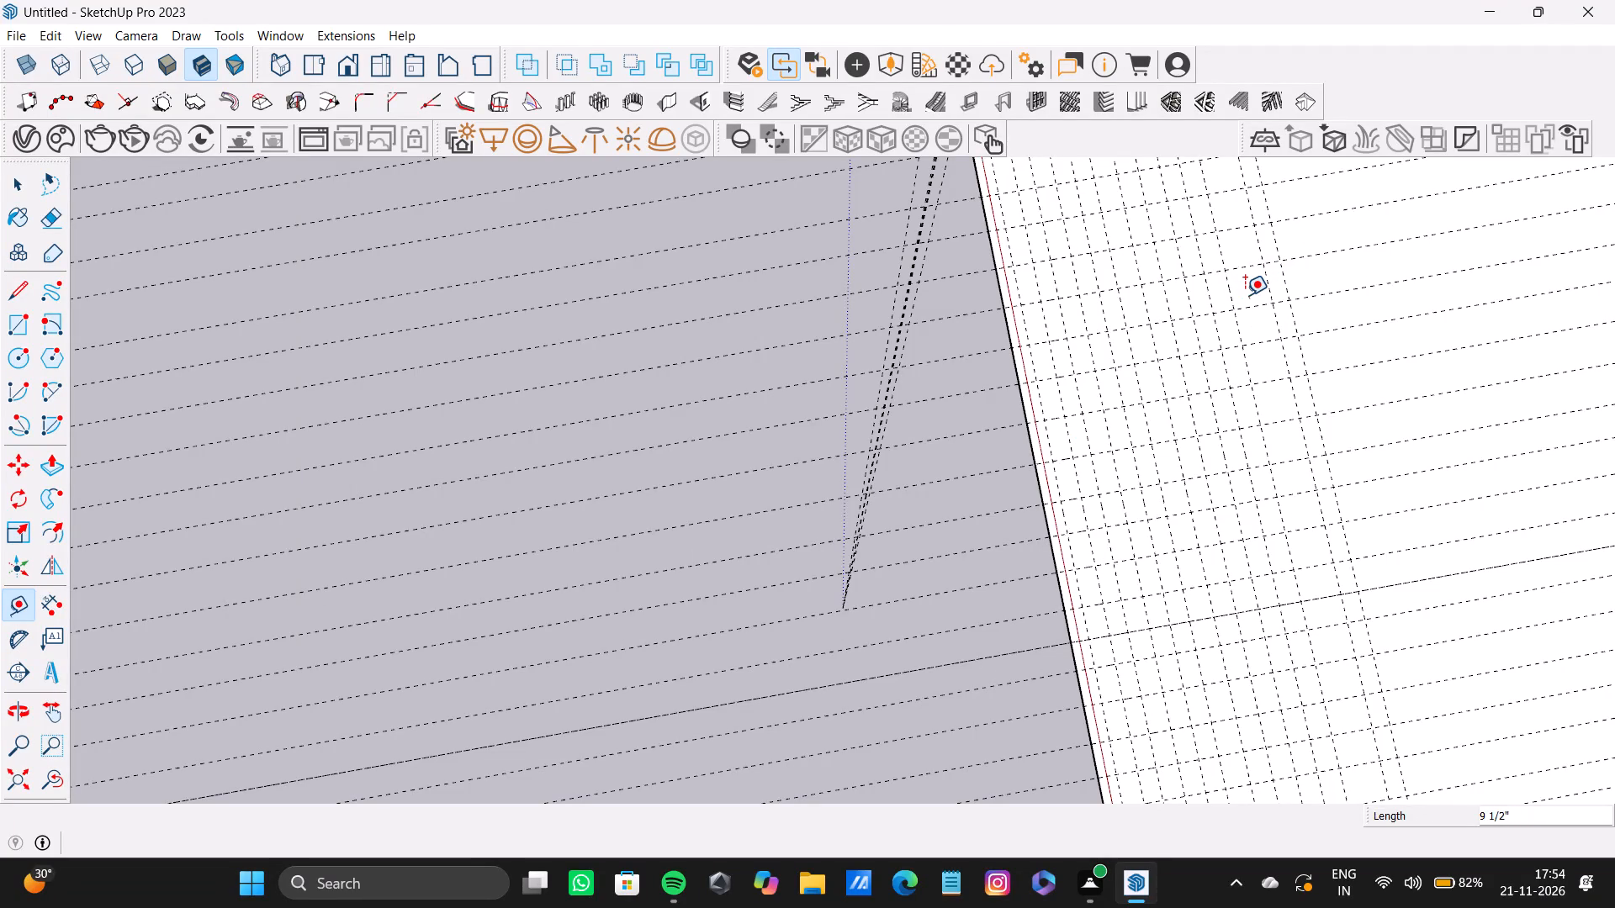
{"action": "left_click", "coordinate": [1245, 295]}
{"action": "left_click", "coordinate": [1245, 295]}
{"action": "key", "text": "ctrl+z"}
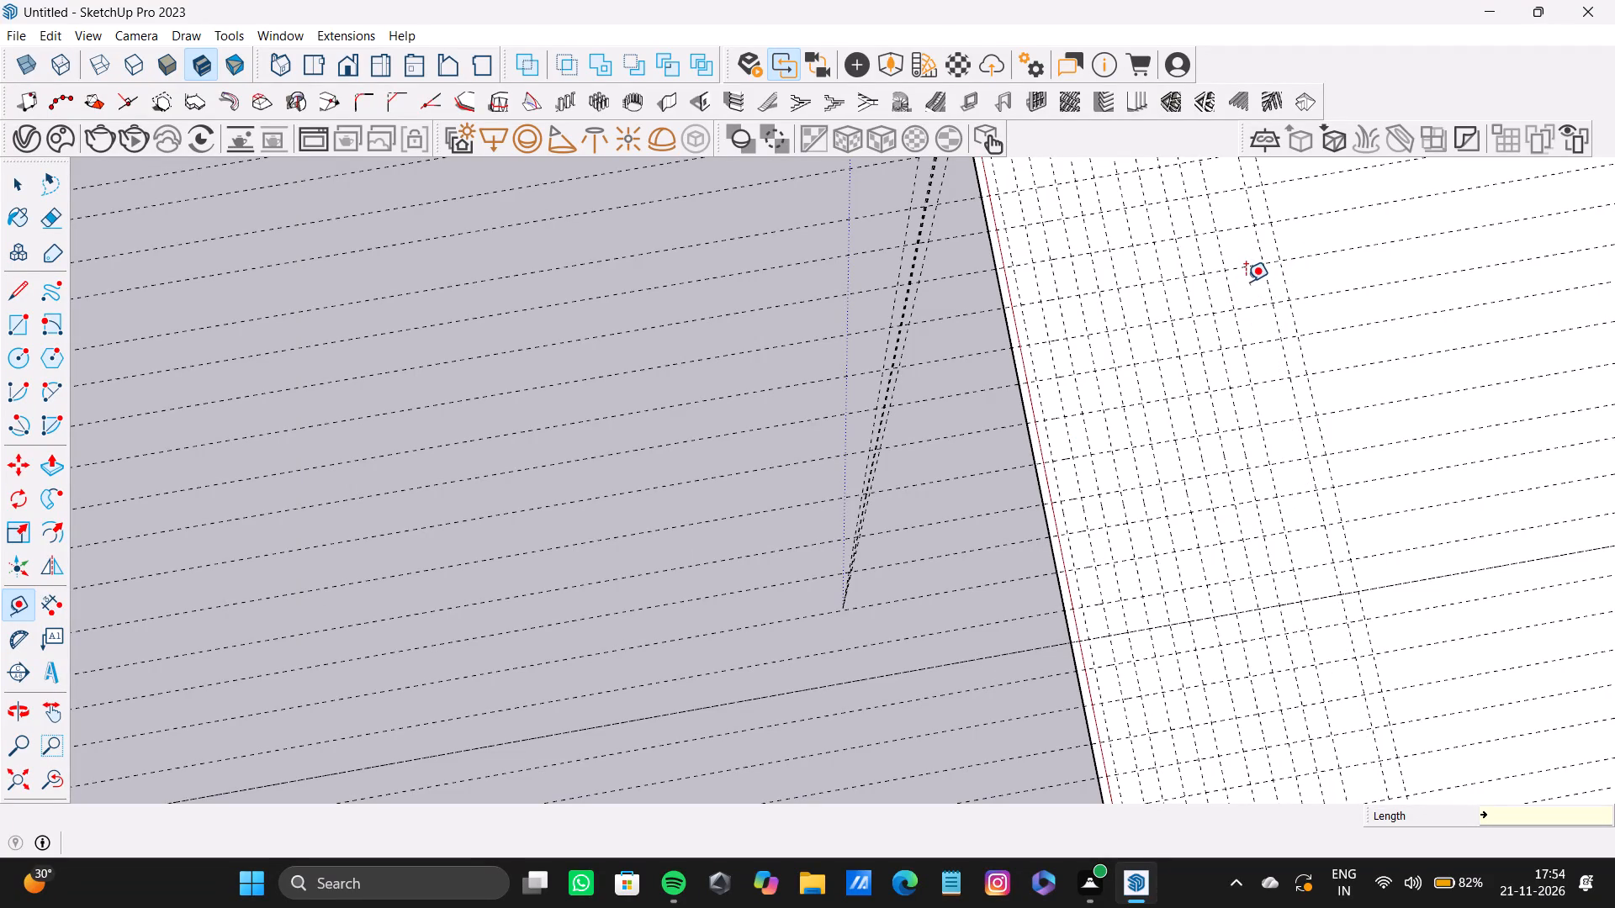
{"action": "left_click", "coordinate": [1225, 290]}
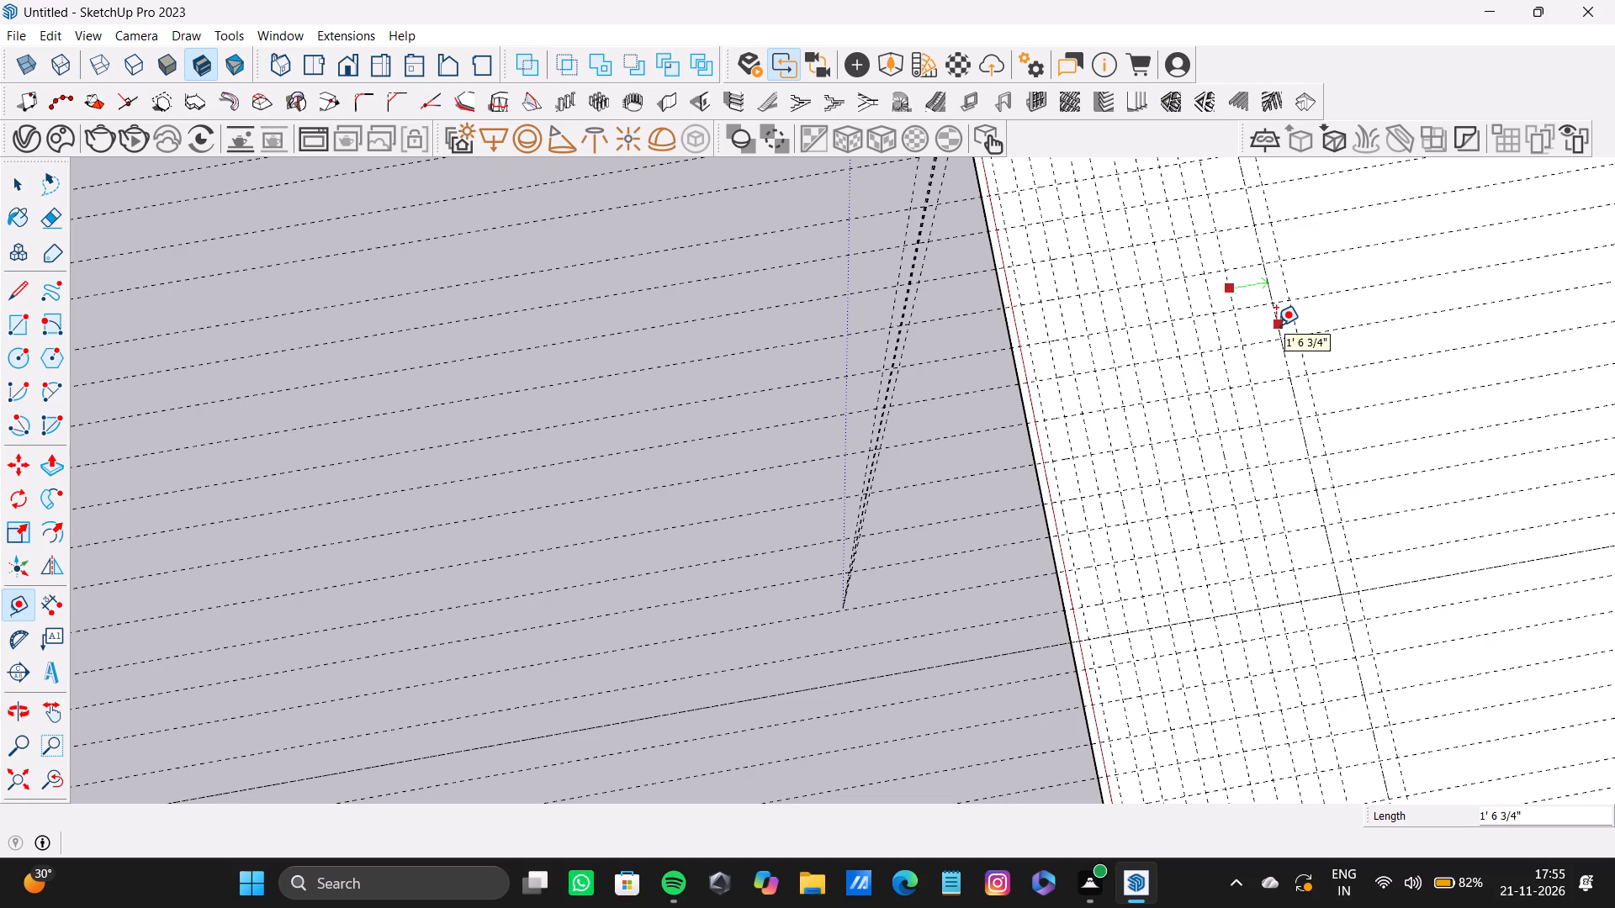
{"action": "left_click", "coordinate": [1250, 285]}
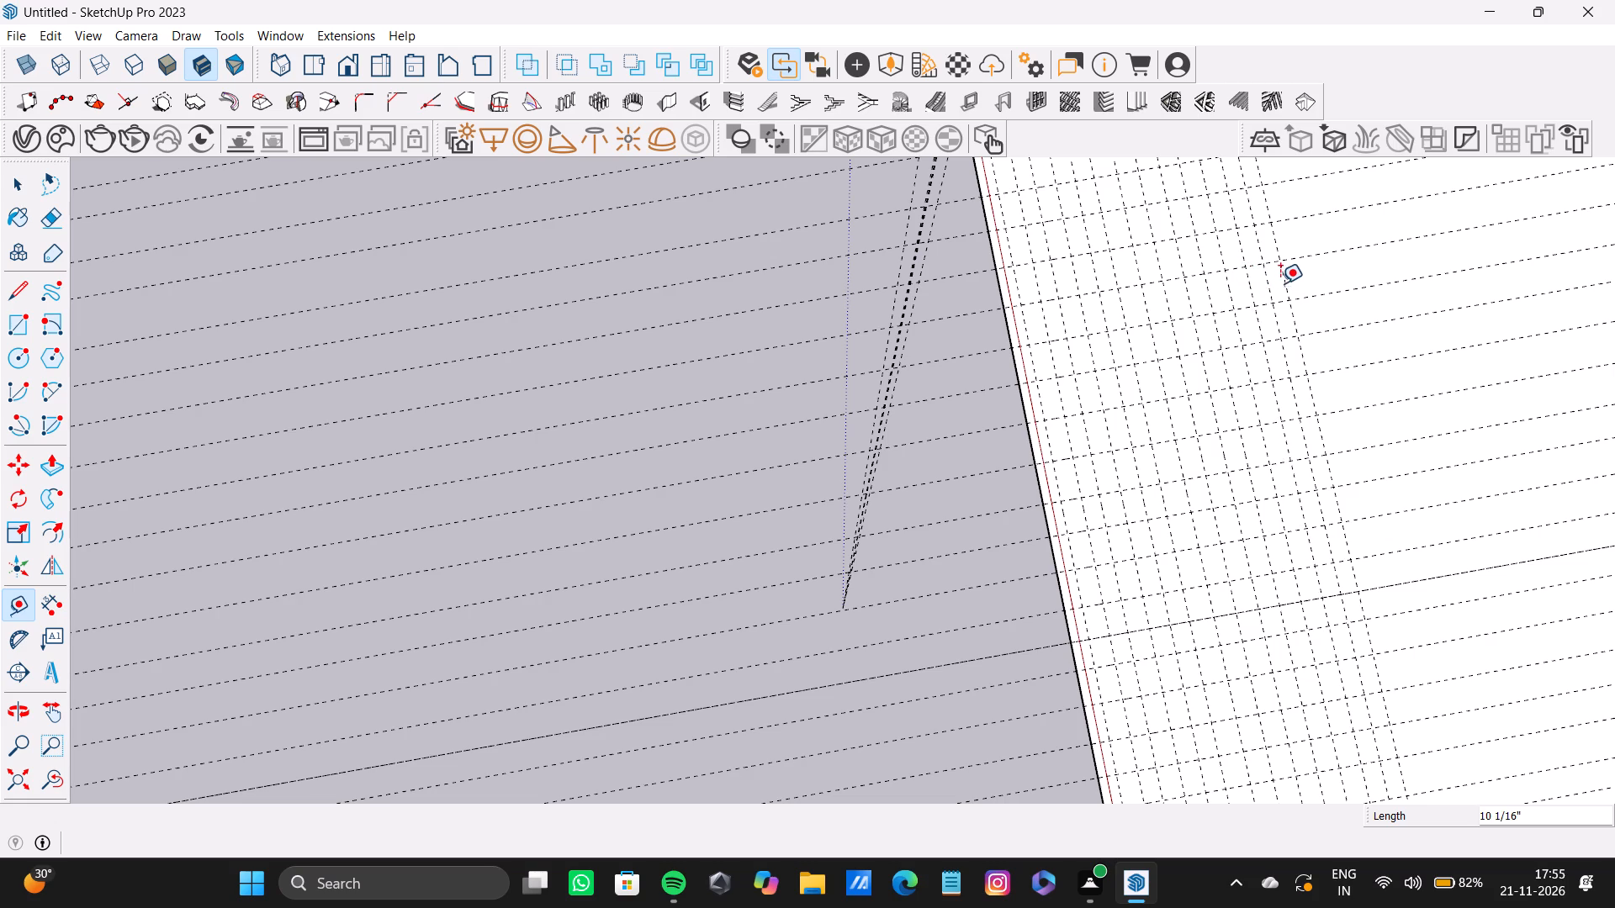
Add two more guides parallel to the red-axis edge beyond the row's last one, roughly 11" apart.
{"action": "left_click", "coordinate": [1286, 282]}
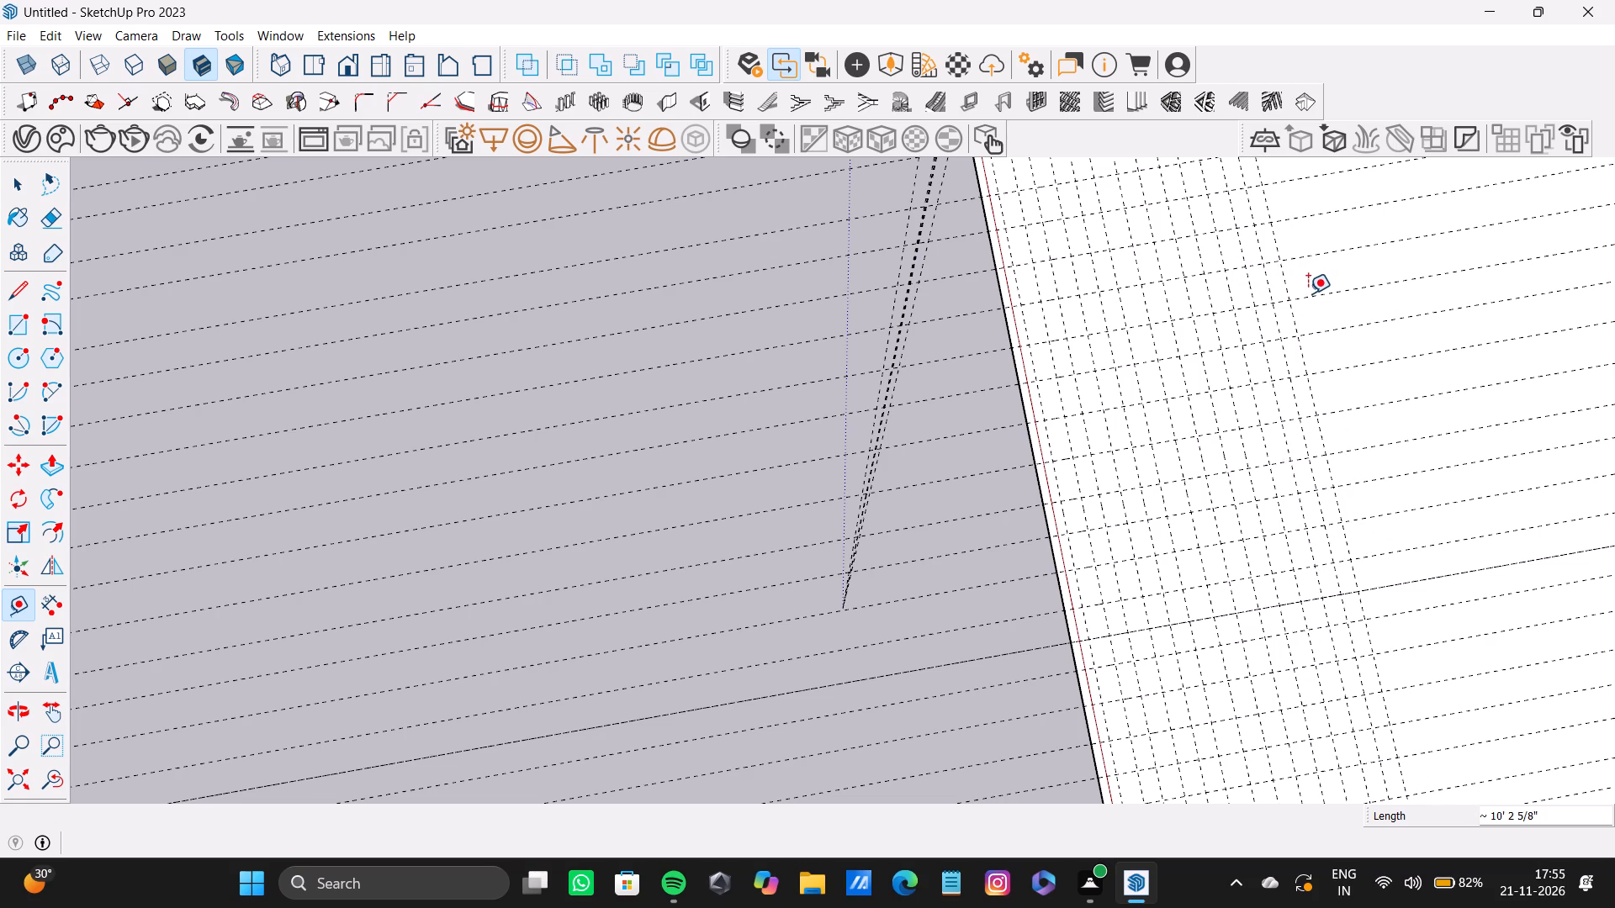
{"action": "double_click", "coordinate": [1304, 276]}
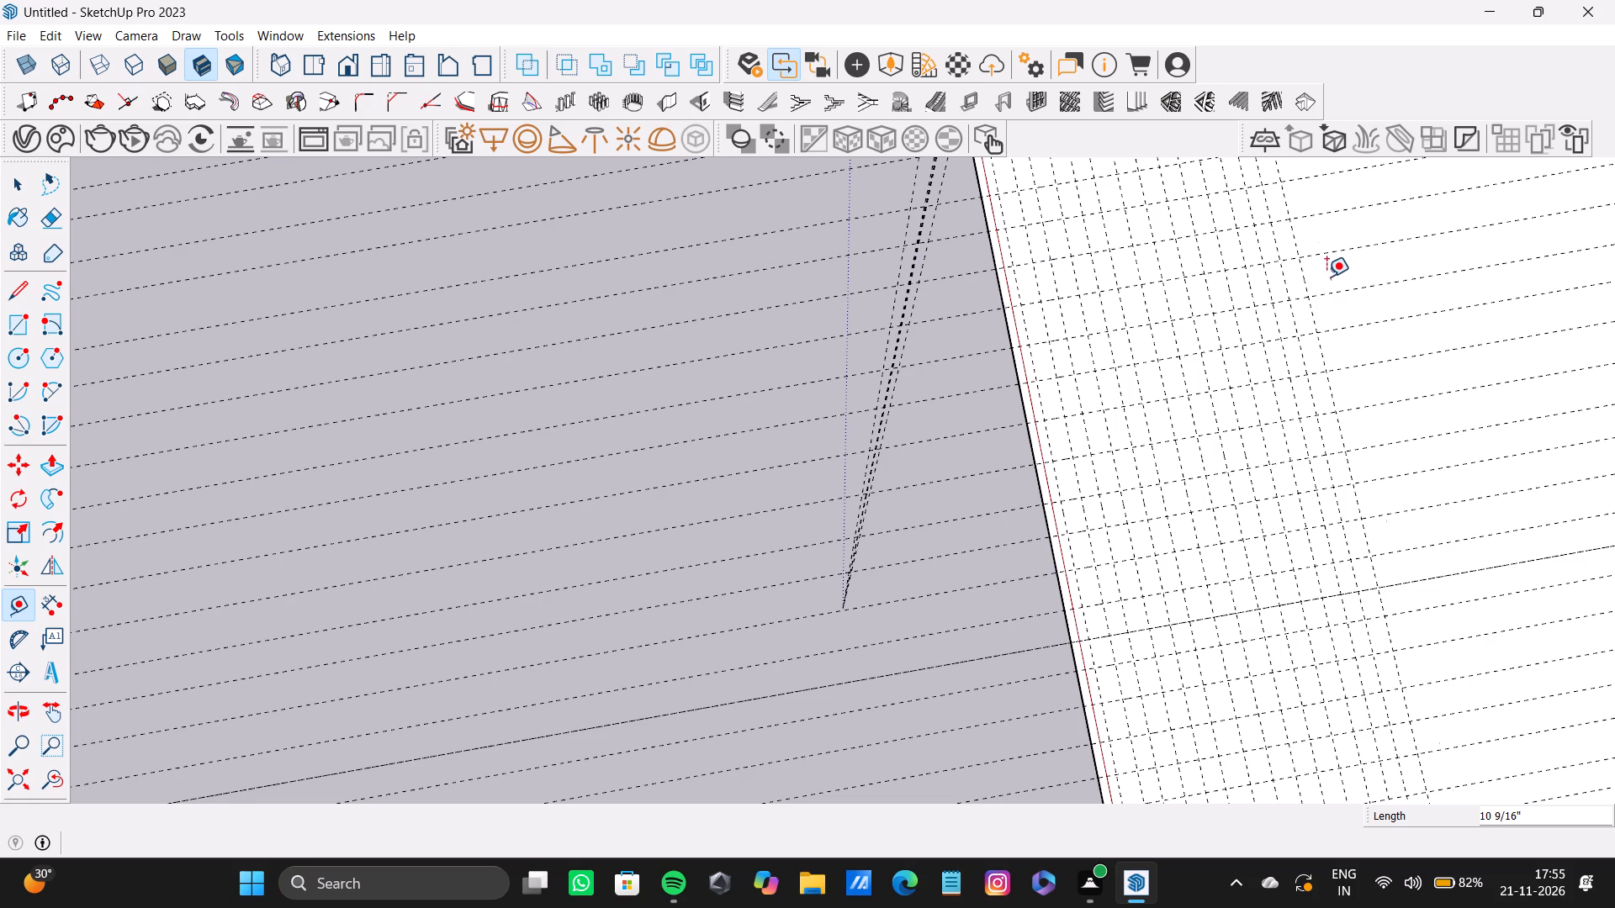
{"action": "left_click", "coordinate": [1327, 274]}
{"action": "left_click", "coordinate": [1327, 274]}
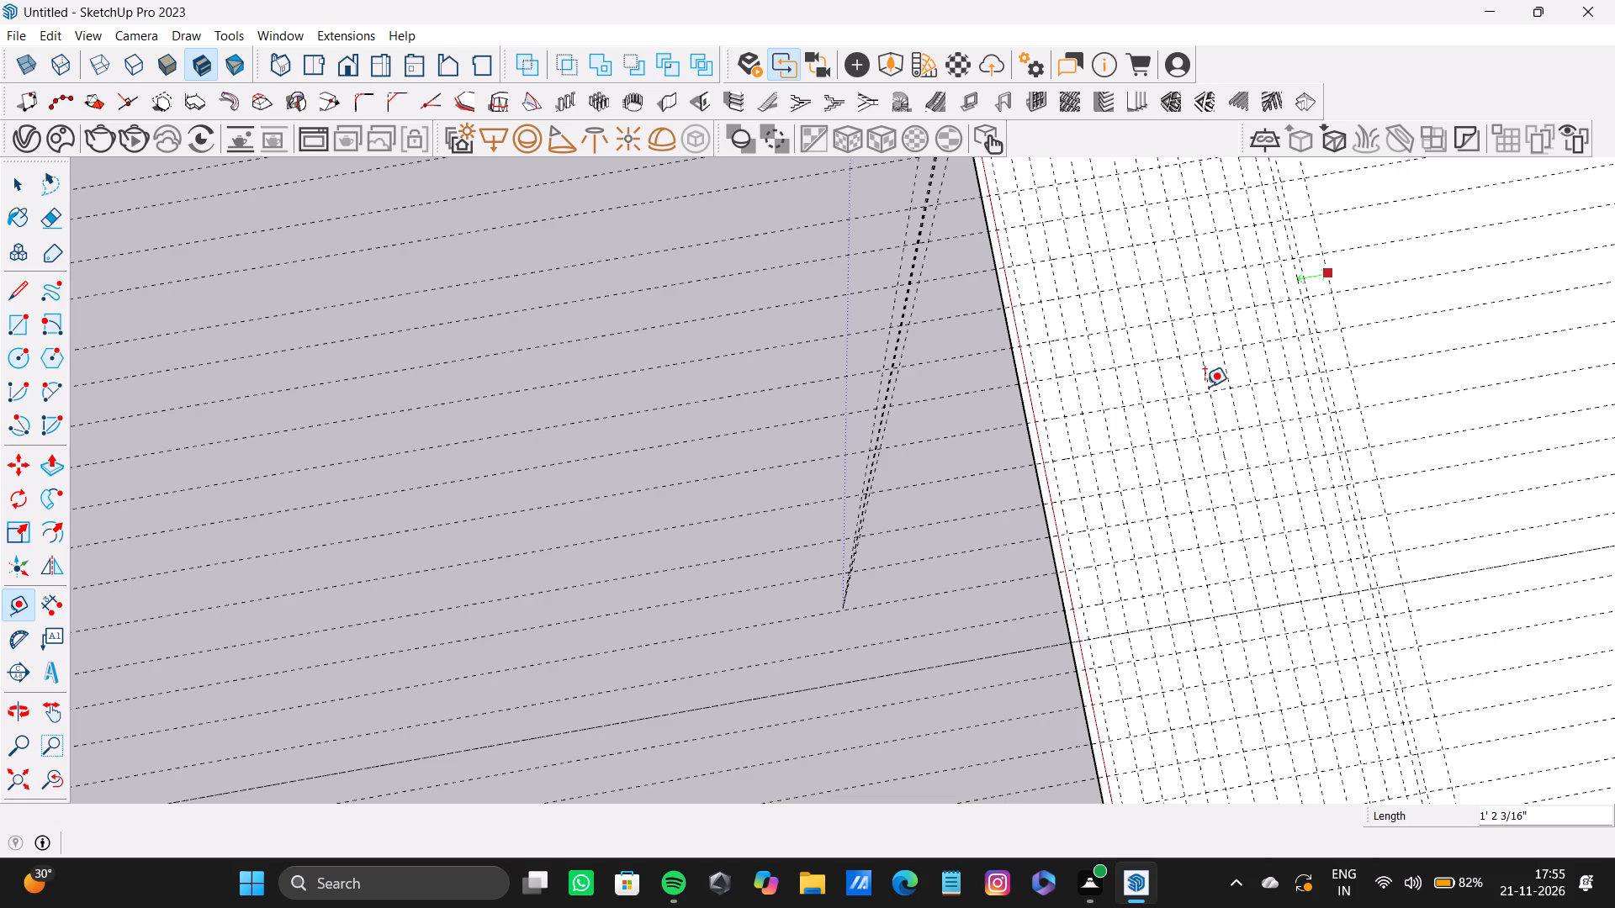
Extend the row parallel to the red-axis edge with about eight closer guides, each roughly 5" to 6" from the previous.
{"action": "scroll", "coordinate": [1318, 282], "scroll_direction": "up", "scroll_amount": 8}
{"action": "left_click", "coordinate": [1310, 282]}
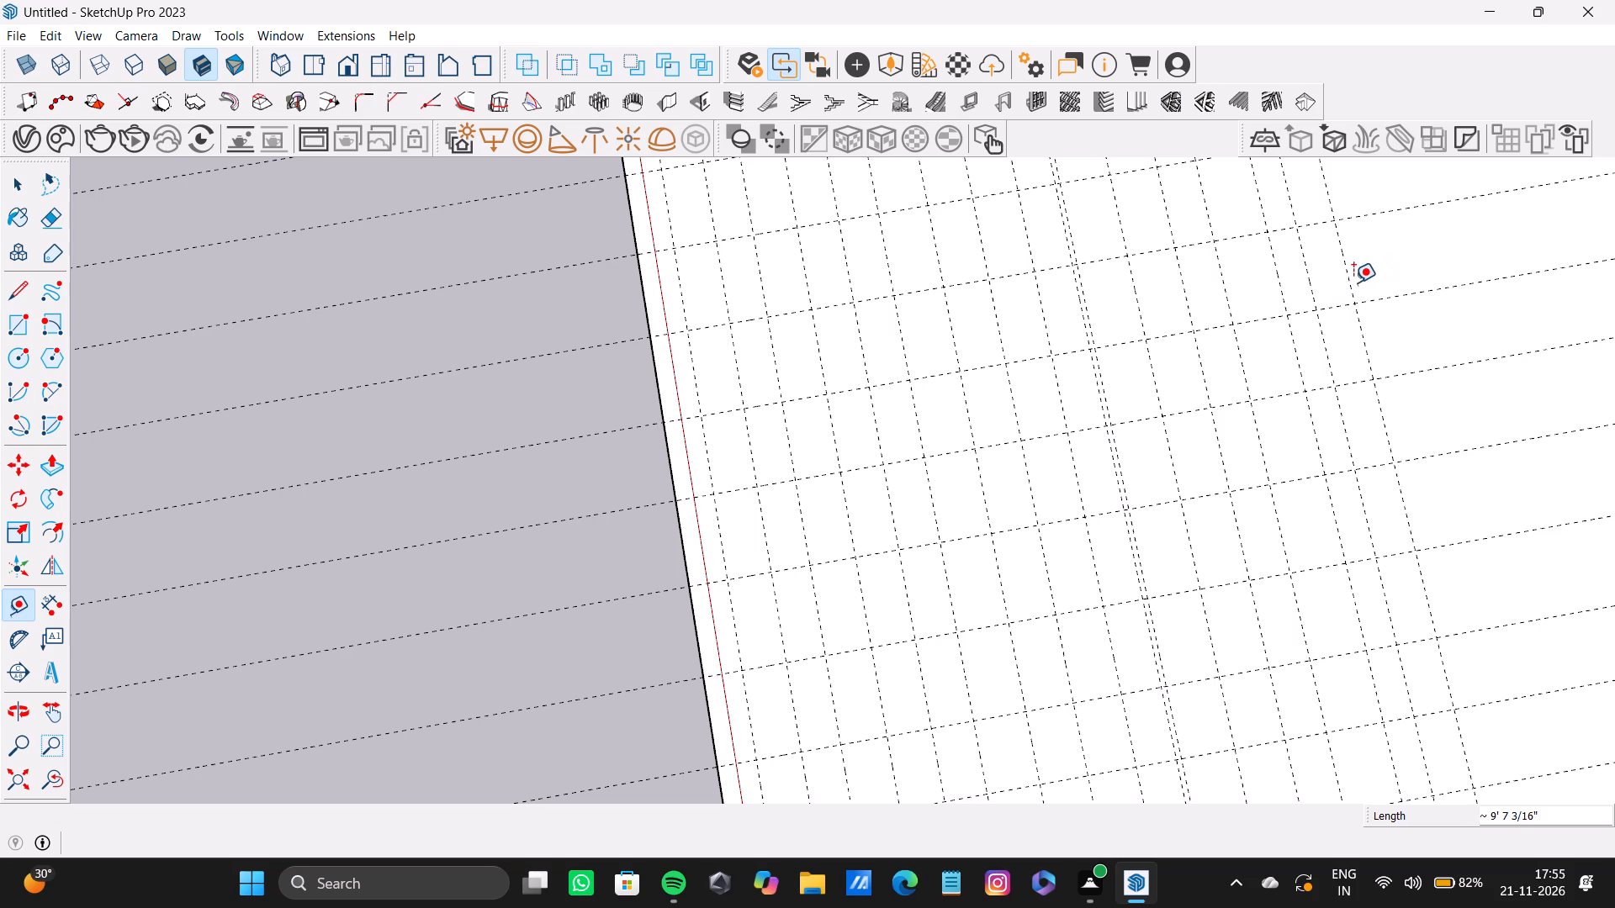
{"action": "left_click", "coordinate": [1349, 282]}
{"action": "double_click", "coordinate": [1382, 278]}
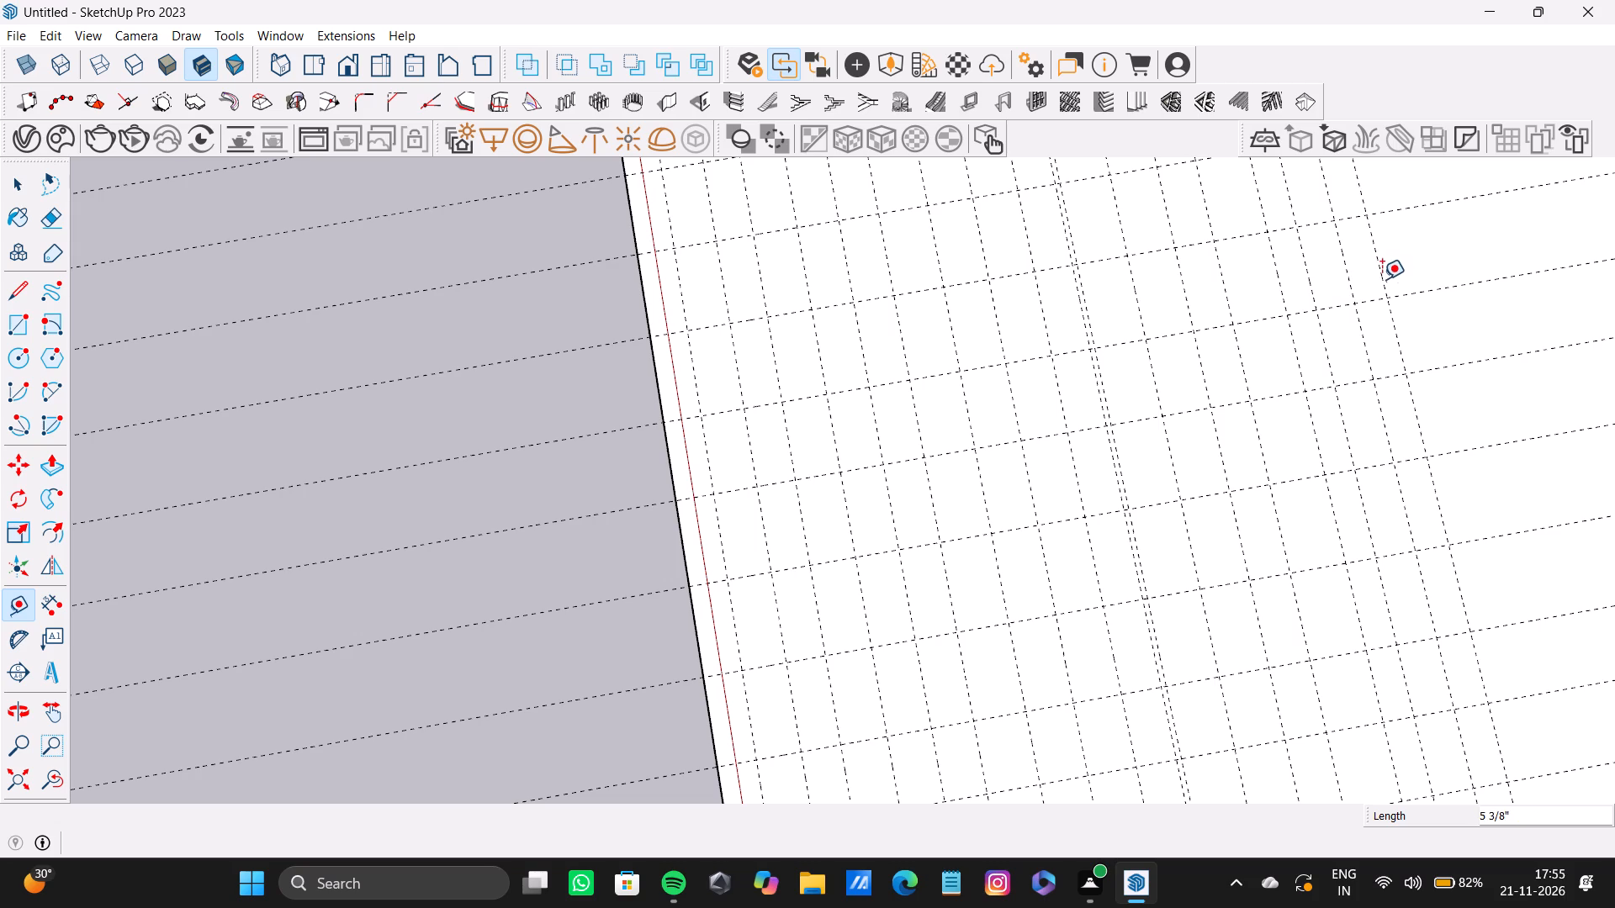
{"action": "double_click", "coordinate": [1420, 277]}
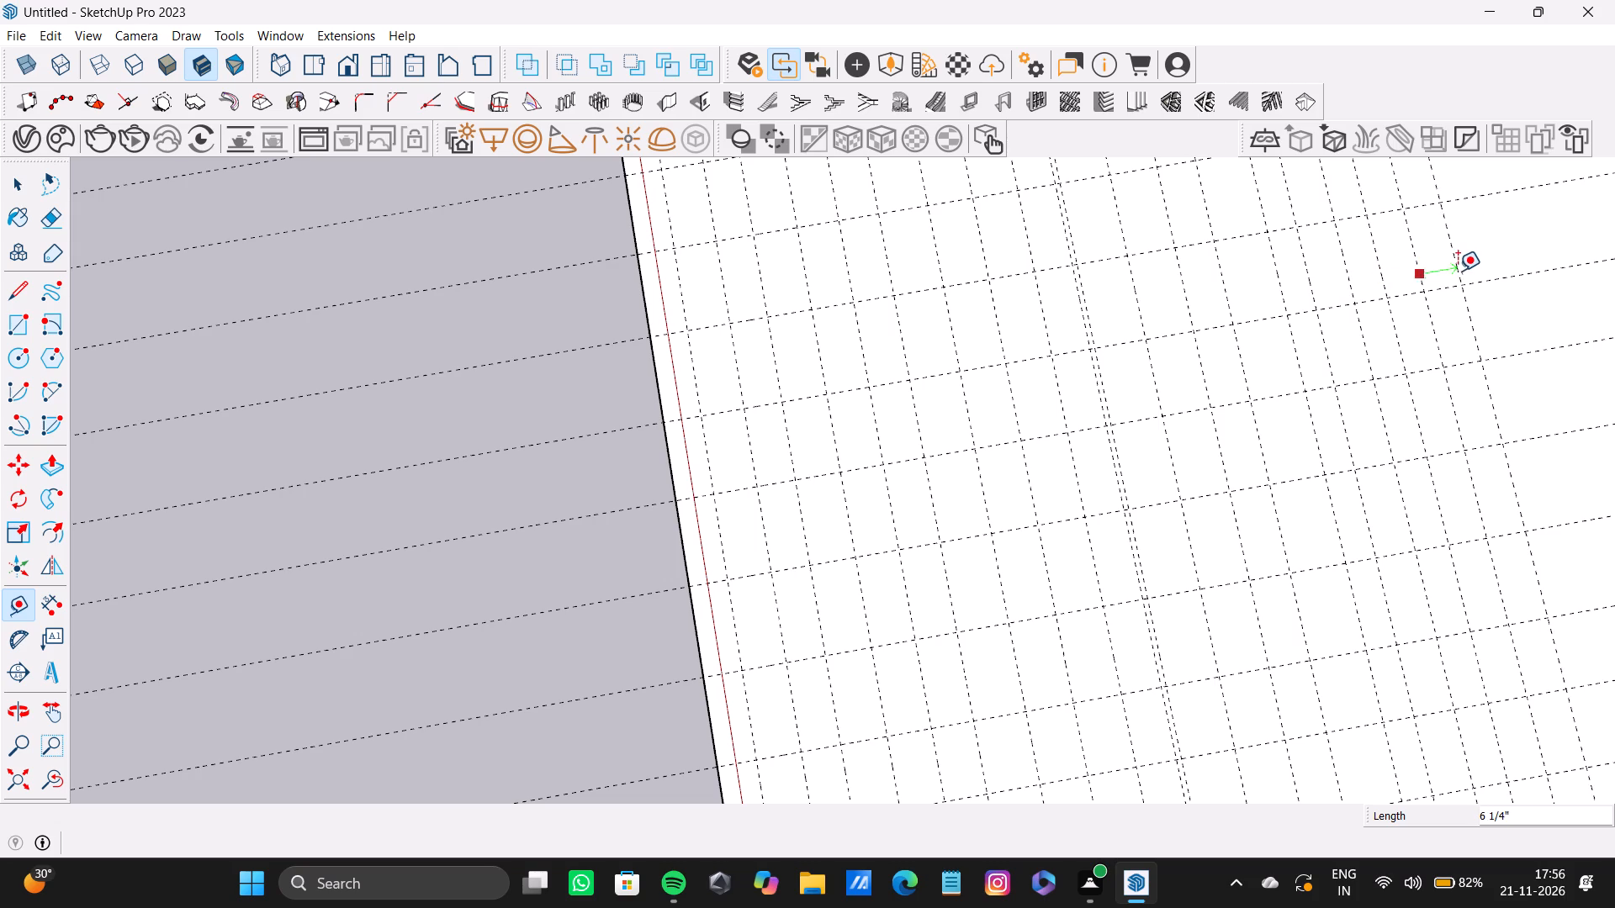
{"action": "double_click", "coordinate": [1458, 271]}
{"action": "double_click", "coordinate": [1485, 262]}
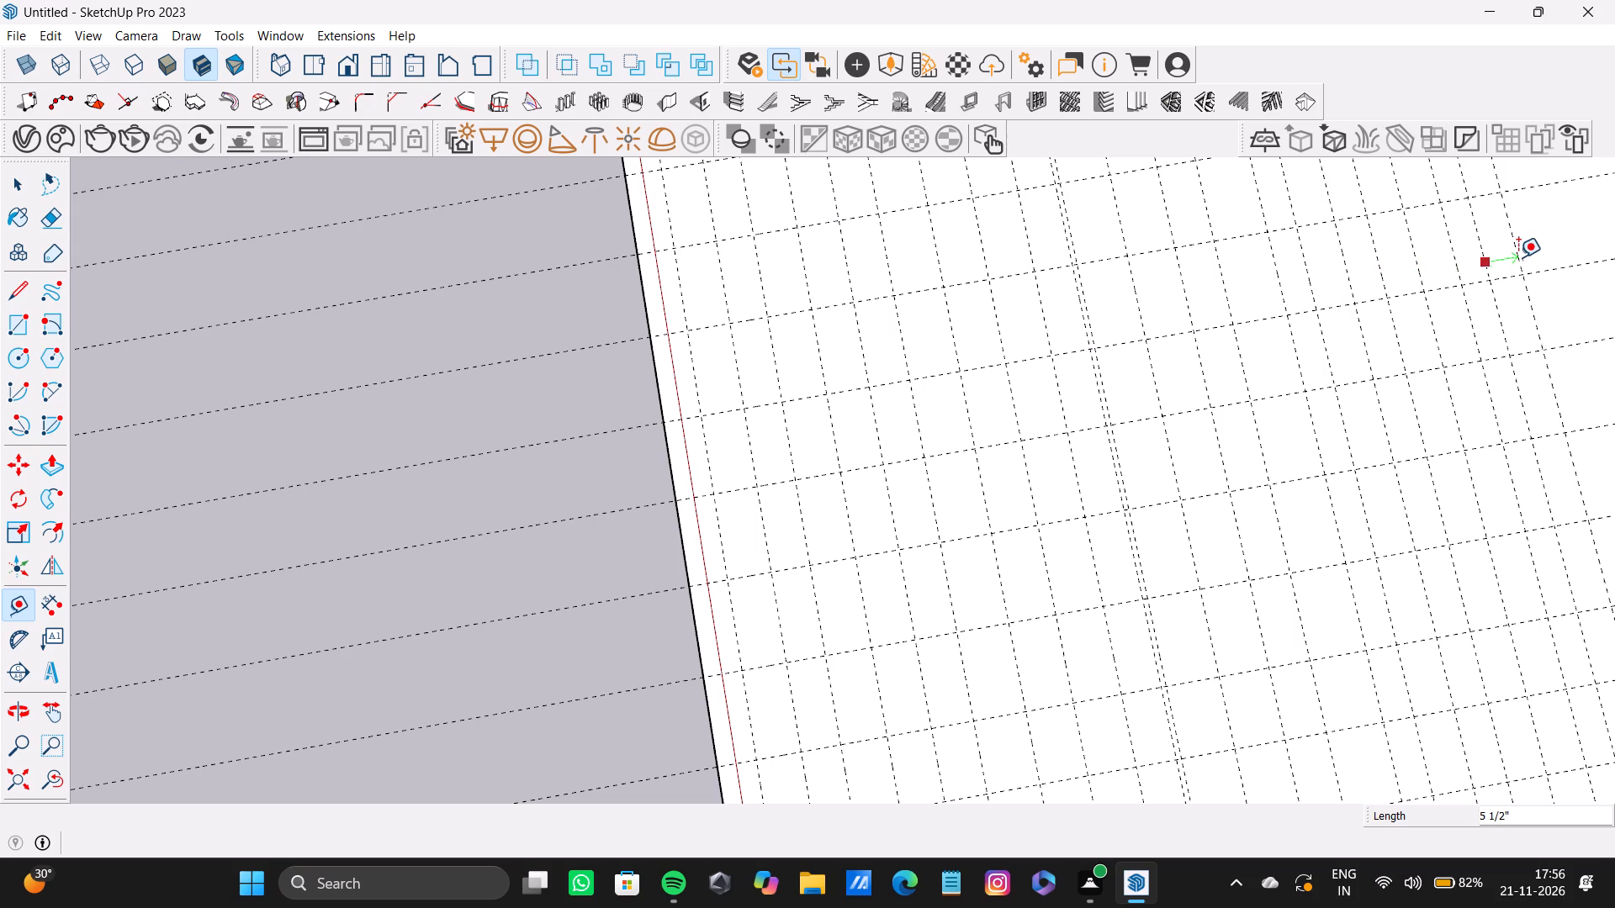
{"action": "double_click", "coordinate": [1518, 257]}
{"action": "double_click", "coordinate": [1548, 251]}
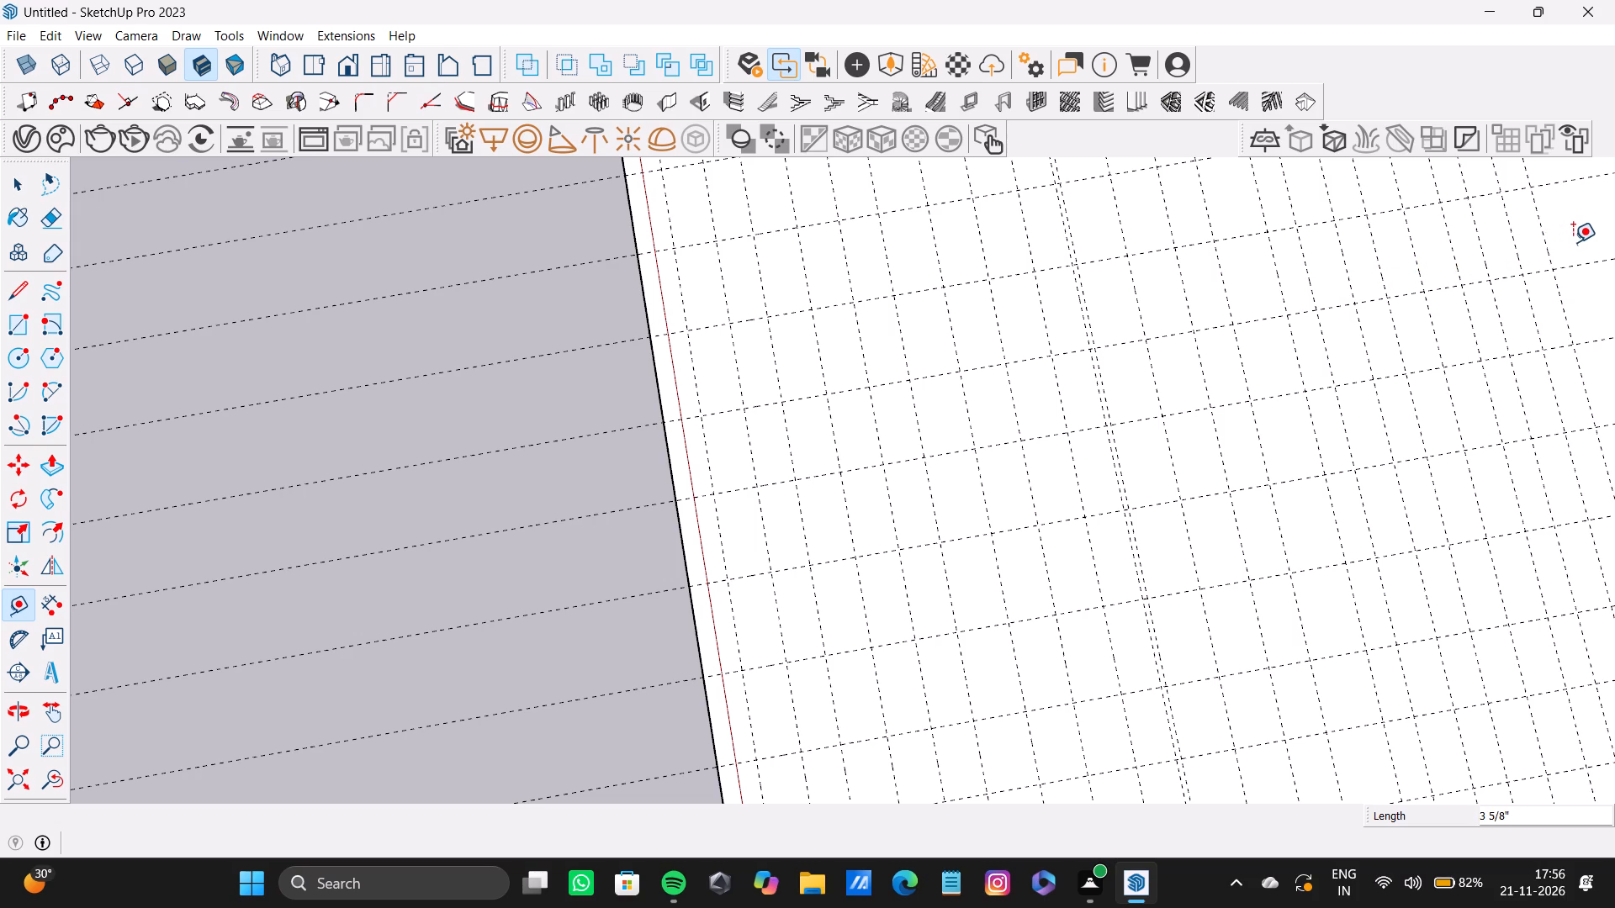
{"action": "left_click", "coordinate": [1575, 241]}
Add three more guides parallel to the red-axis edge beyond the last one, each about 5" to 6" from the previous.
{"action": "scroll", "coordinate": [1400, 268], "scroll_direction": "down", "scroll_amount": 9}
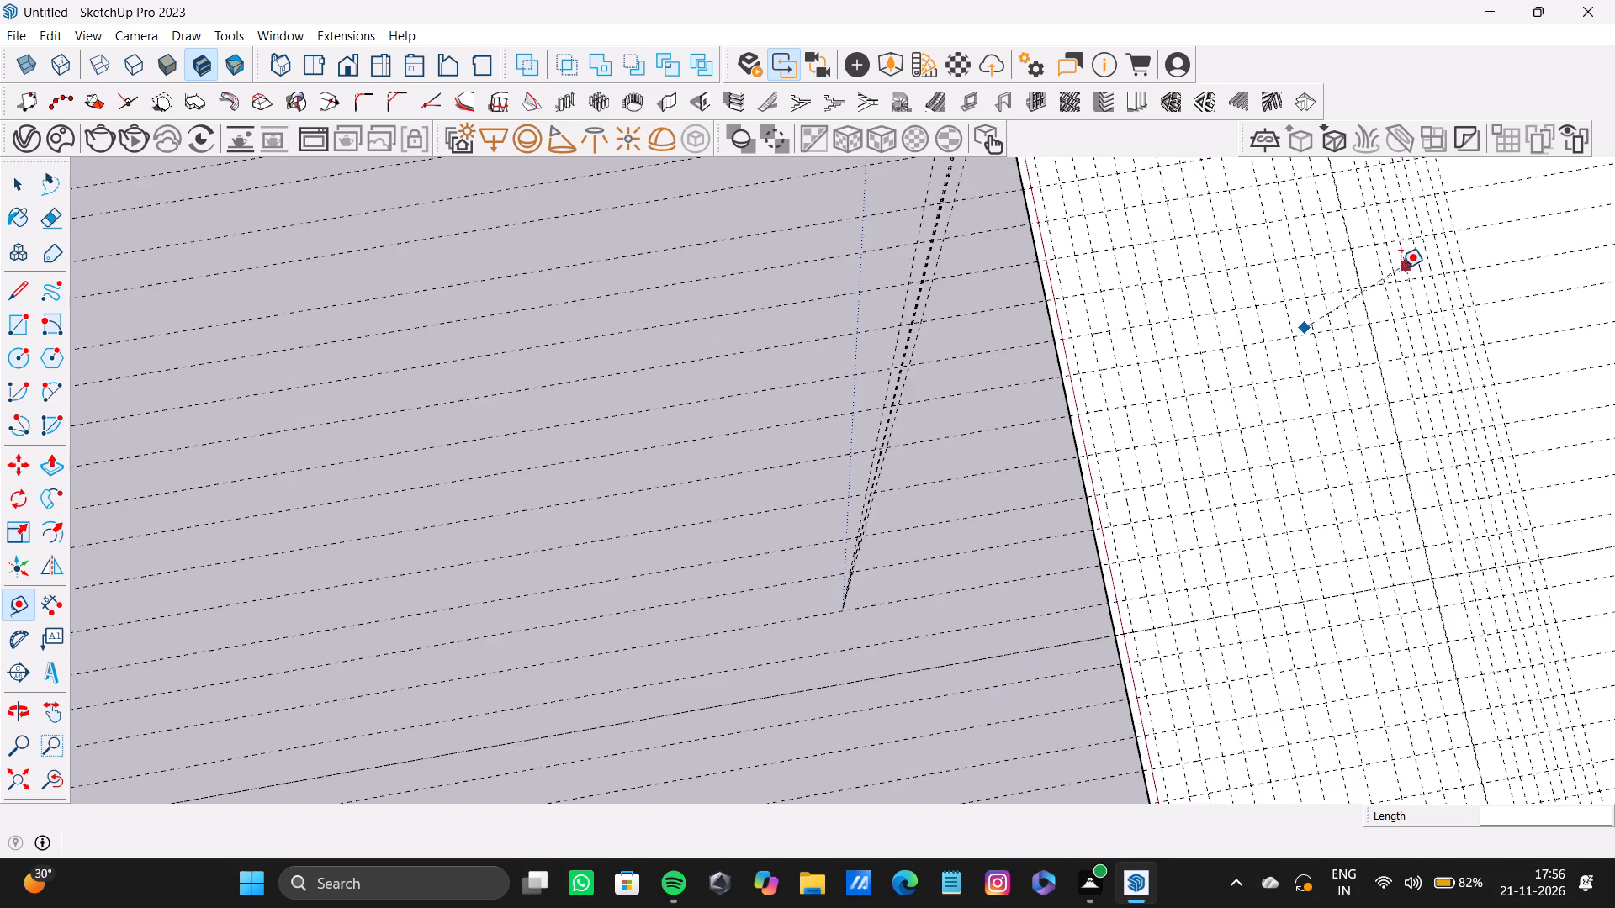
{"action": "middle_click_drag", "start_coordinate": [1401, 268], "coordinate": [1028, 322], "text": "shift"}
{"action": "scroll", "coordinate": [961, 398], "scroll_direction": "down", "scroll_amount": 4}
{"action": "middle_click_drag", "start_coordinate": [961, 398], "coordinate": [1231, 354], "text": "shift"}
{"action": "scroll", "coordinate": [1167, 335], "scroll_direction": "up", "scroll_amount": 9}
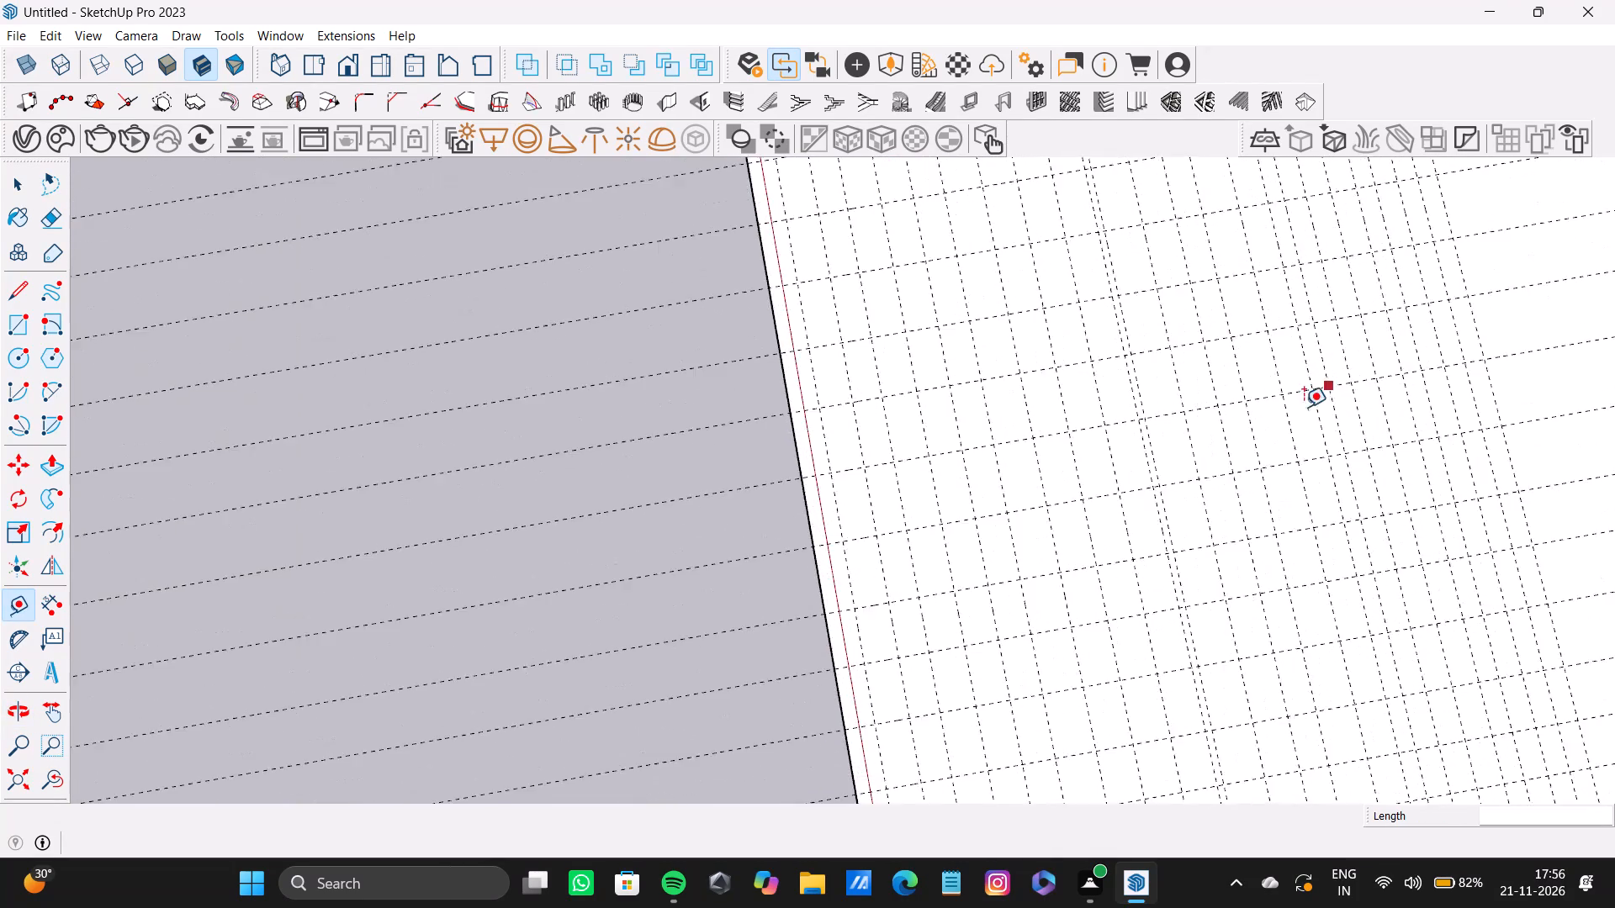
{"action": "scroll", "coordinate": [1304, 407], "scroll_direction": "up", "scroll_amount": 9}
{"action": "scroll", "coordinate": [1198, 348], "scroll_direction": "down", "scroll_amount": 13}
{"action": "scroll", "coordinate": [1201, 348], "scroll_direction": "up", "scroll_amount": 1, "text": "shift"}
{"action": "middle_click", "coordinate": [1201, 348], "text": "shift"}
{"action": "scroll", "coordinate": [1270, 348], "scroll_direction": "up", "scroll_amount": 3}
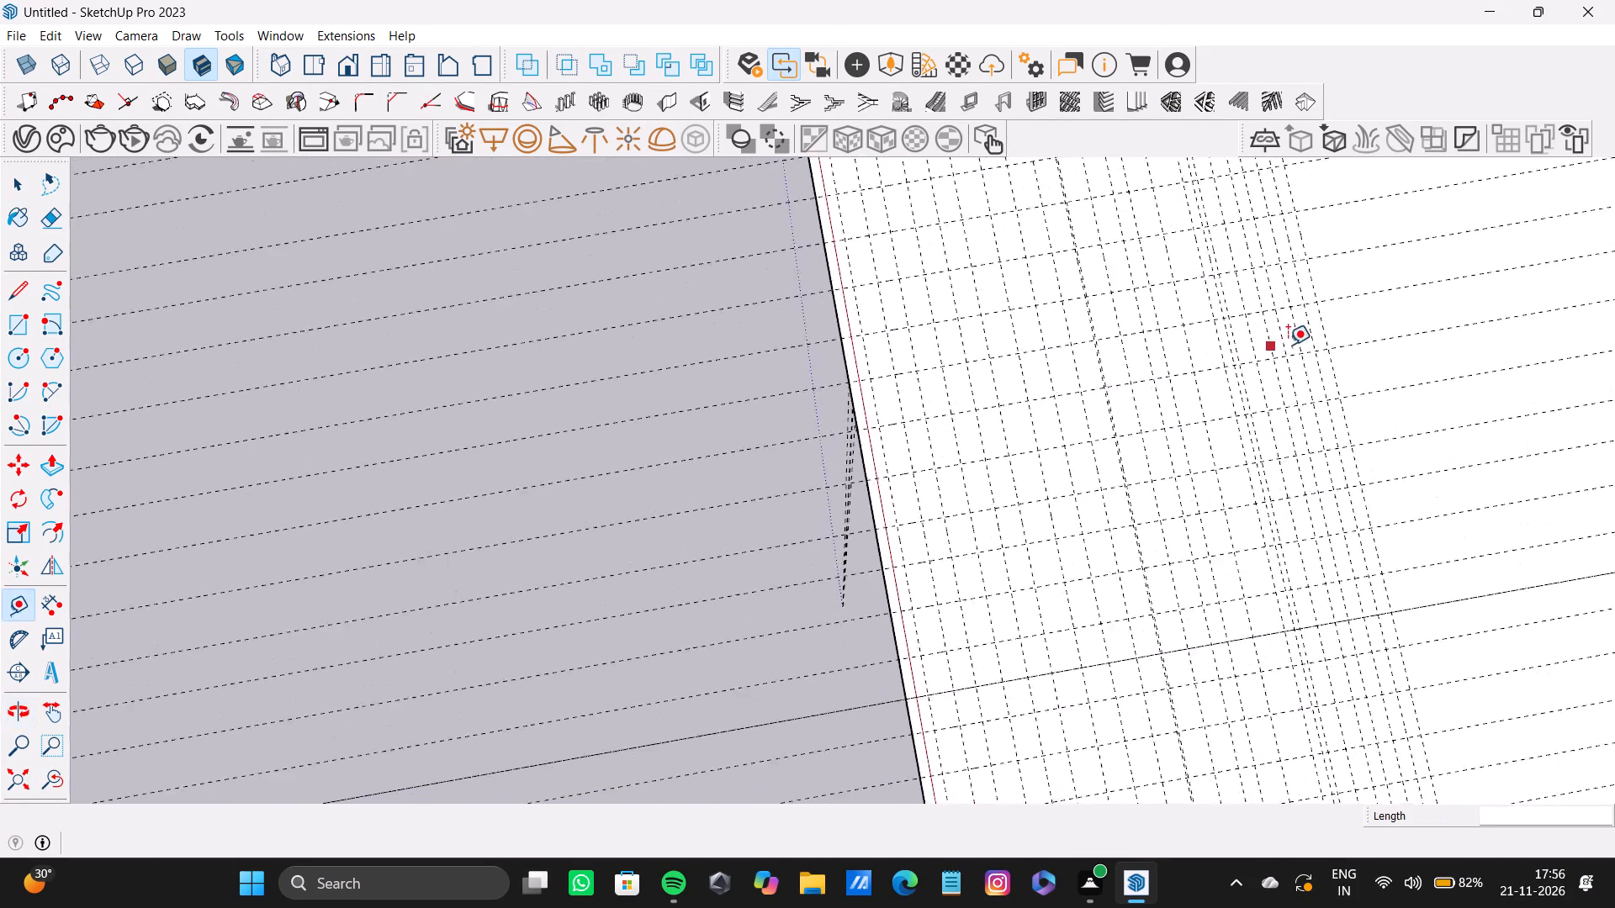
{"action": "scroll", "coordinate": [1288, 345], "scroll_direction": "up", "scroll_amount": 4}
{"action": "left_click", "coordinate": [1364, 321]}
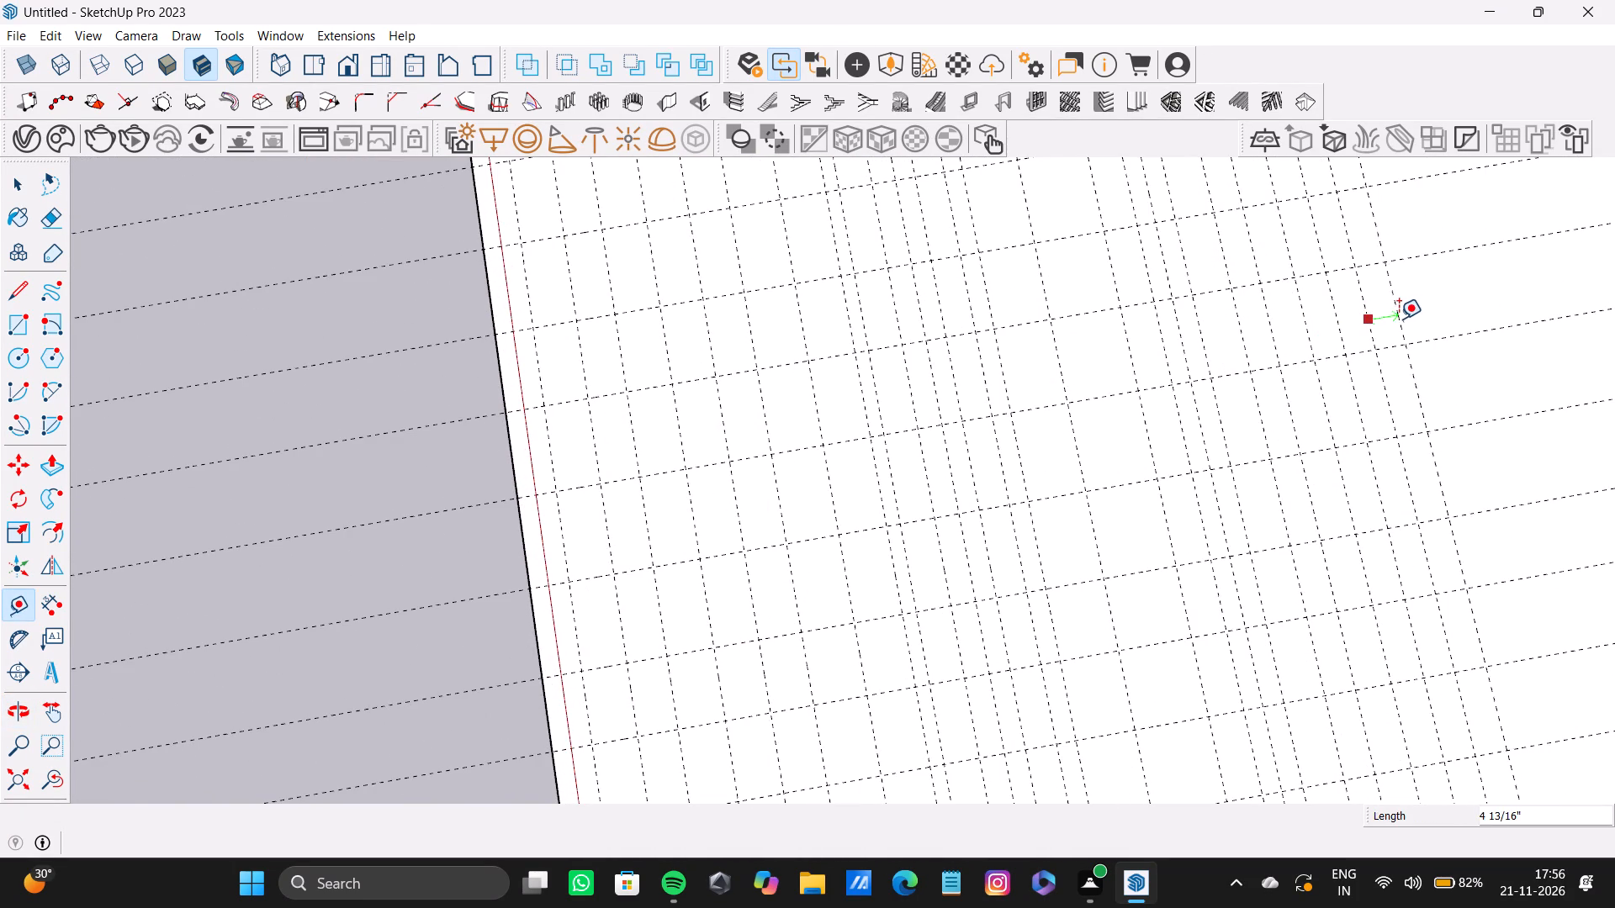
{"action": "double_click", "coordinate": [1399, 319]}
{"action": "double_click", "coordinate": [1430, 315]}
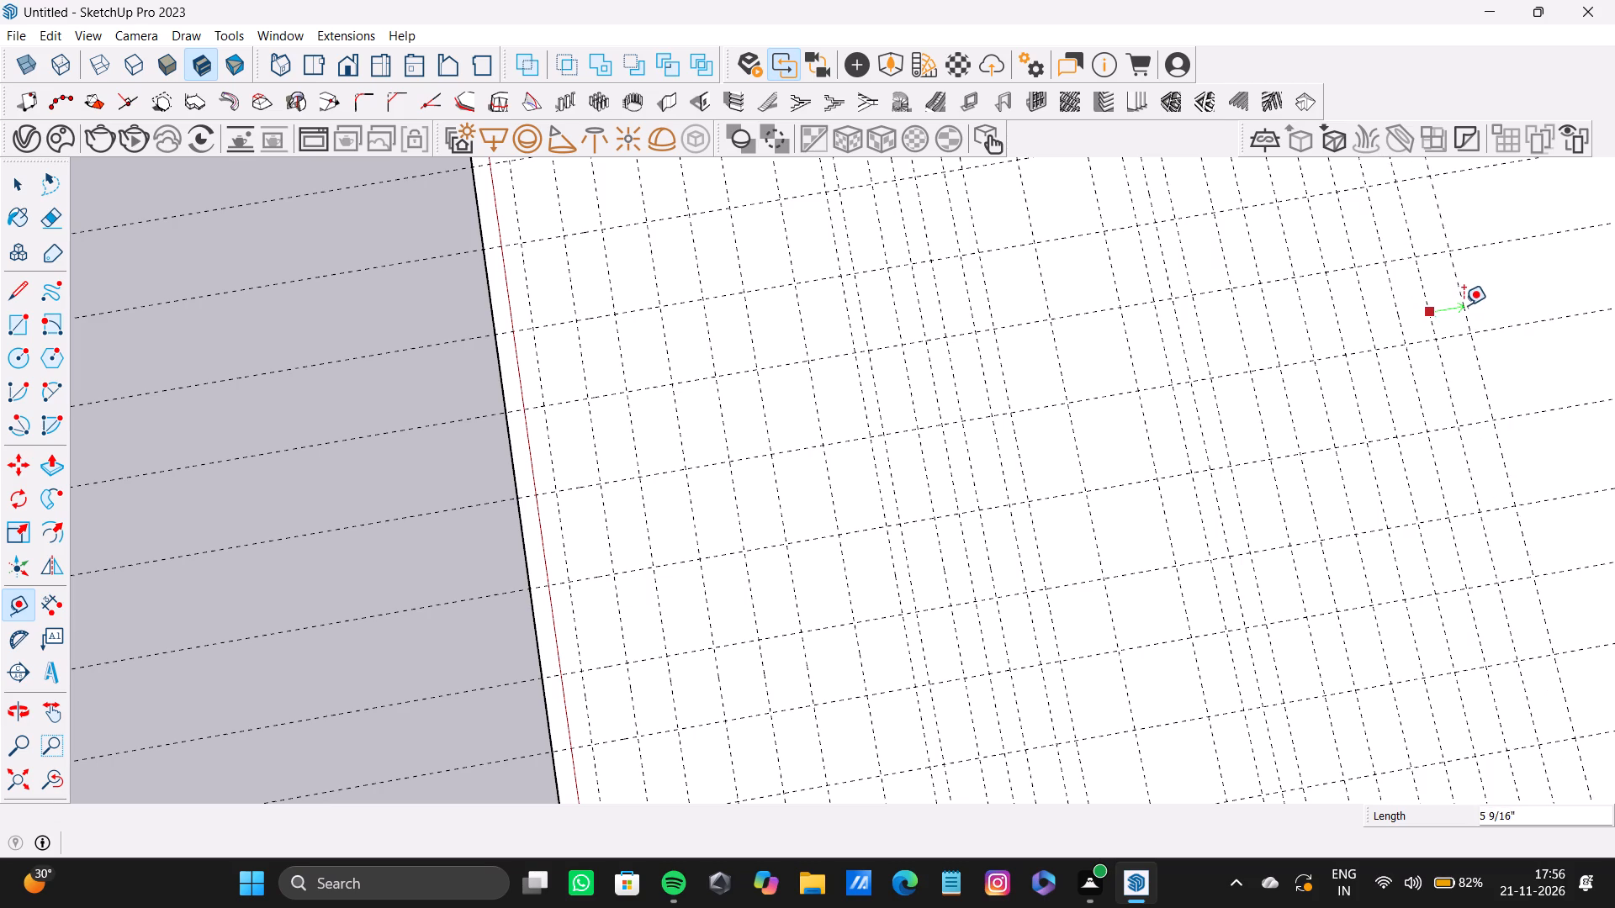
{"action": "left_click", "coordinate": [1464, 305]}
Add nine more guides parallel to the red-axis edge beyond the last one, each roughly 5" to 7" from the previous.
{"action": "scroll", "coordinate": [1453, 304], "scroll_direction": "down", "scroll_amount": 3}
{"action": "middle_click_drag", "start_coordinate": [1449, 303], "coordinate": [1246, 330], "text": "shift"}
{"action": "left_click", "coordinate": [1158, 343]}
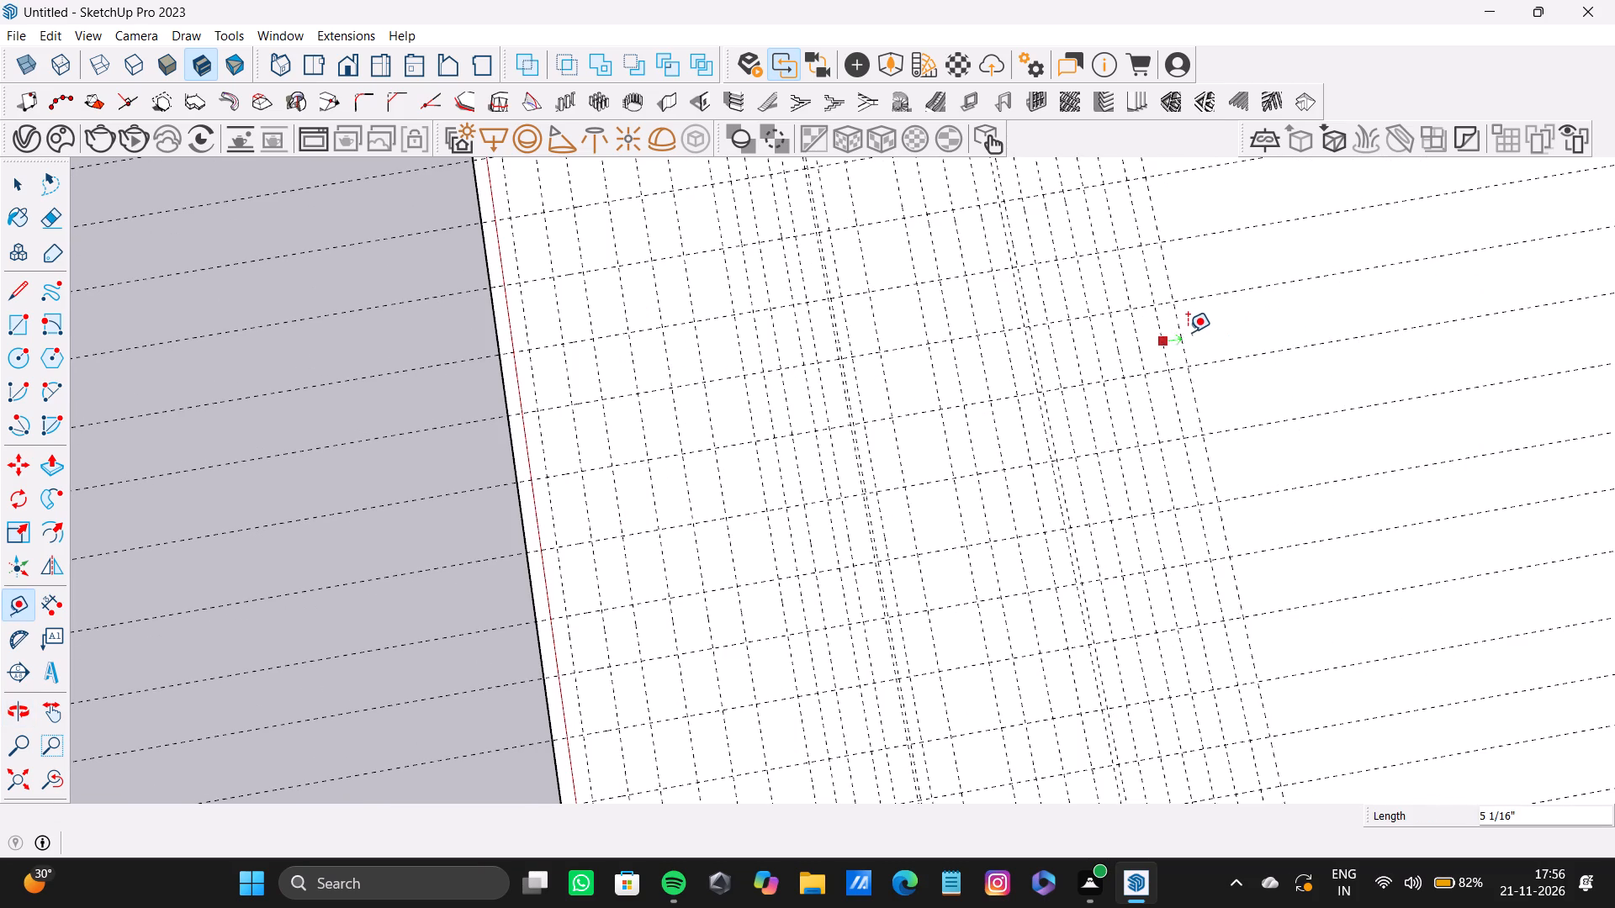
{"action": "double_click", "coordinate": [1188, 332]}
{"action": "double_click", "coordinate": [1219, 330]}
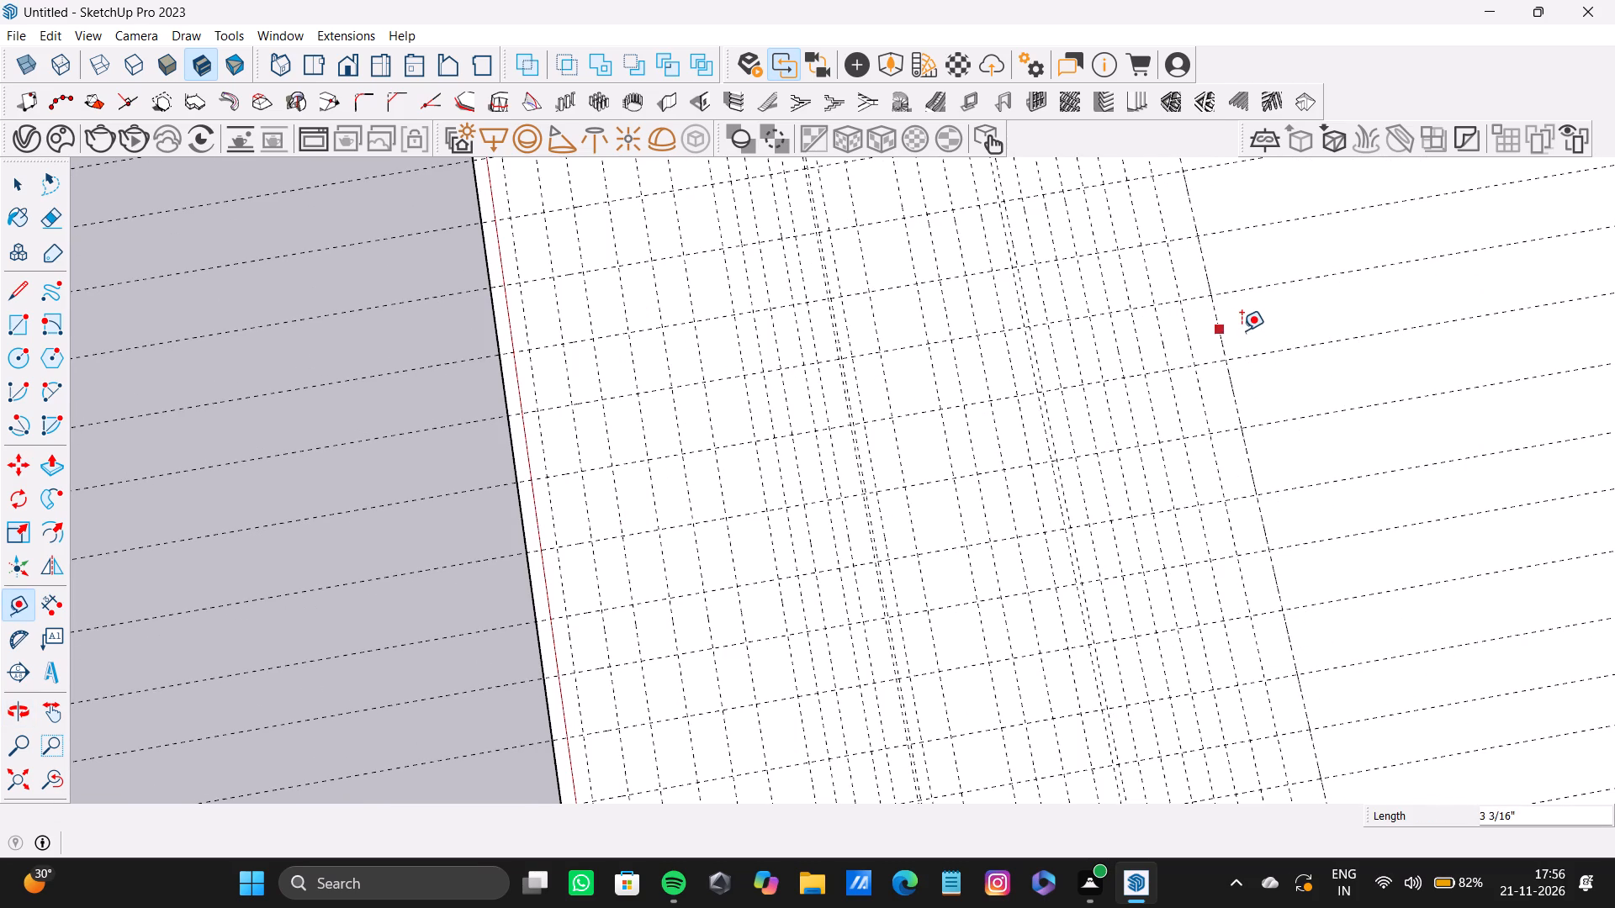
{"action": "double_click", "coordinate": [1247, 330]}
{"action": "double_click", "coordinate": [1275, 324]}
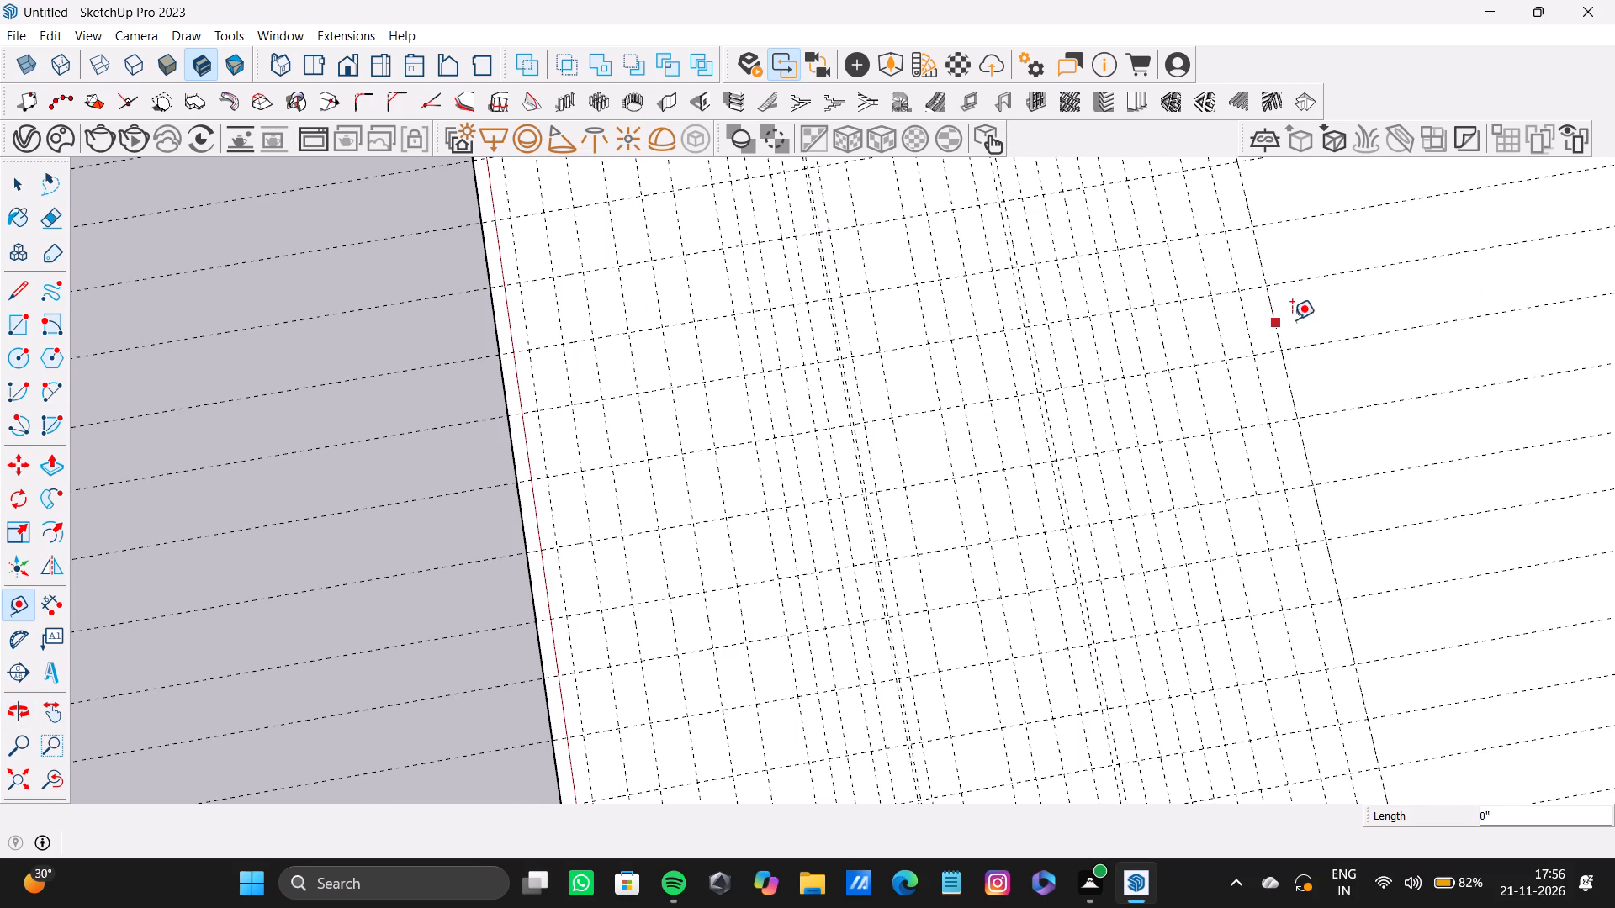
{"action": "double_click", "coordinate": [1305, 317]}
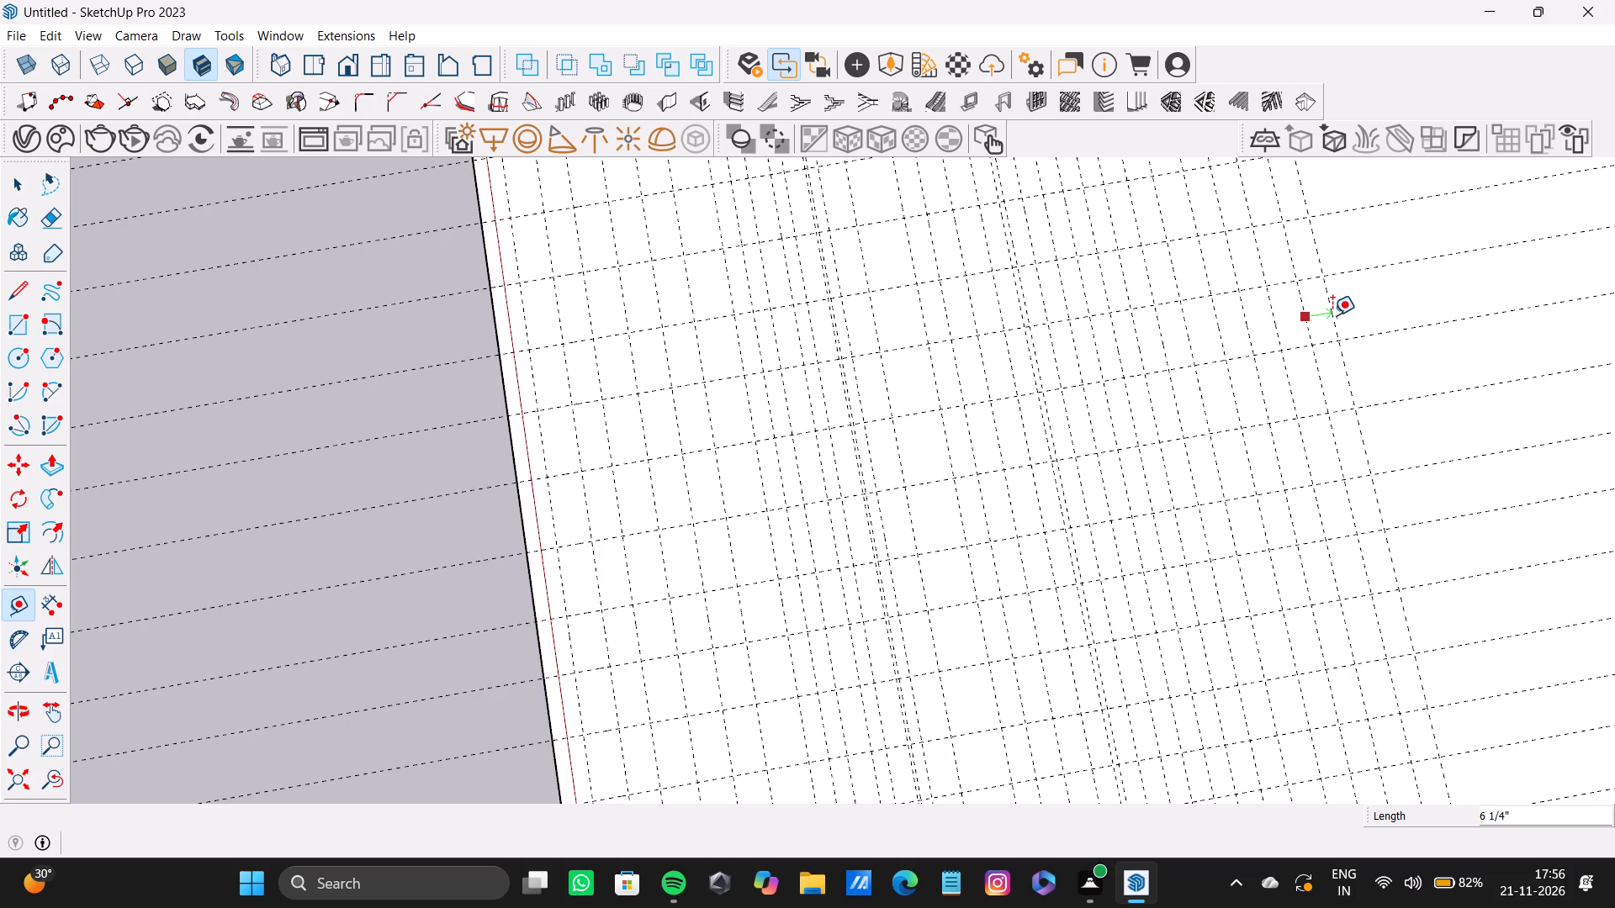
{"action": "double_click", "coordinate": [1332, 315]}
{"action": "double_click", "coordinate": [1364, 309]}
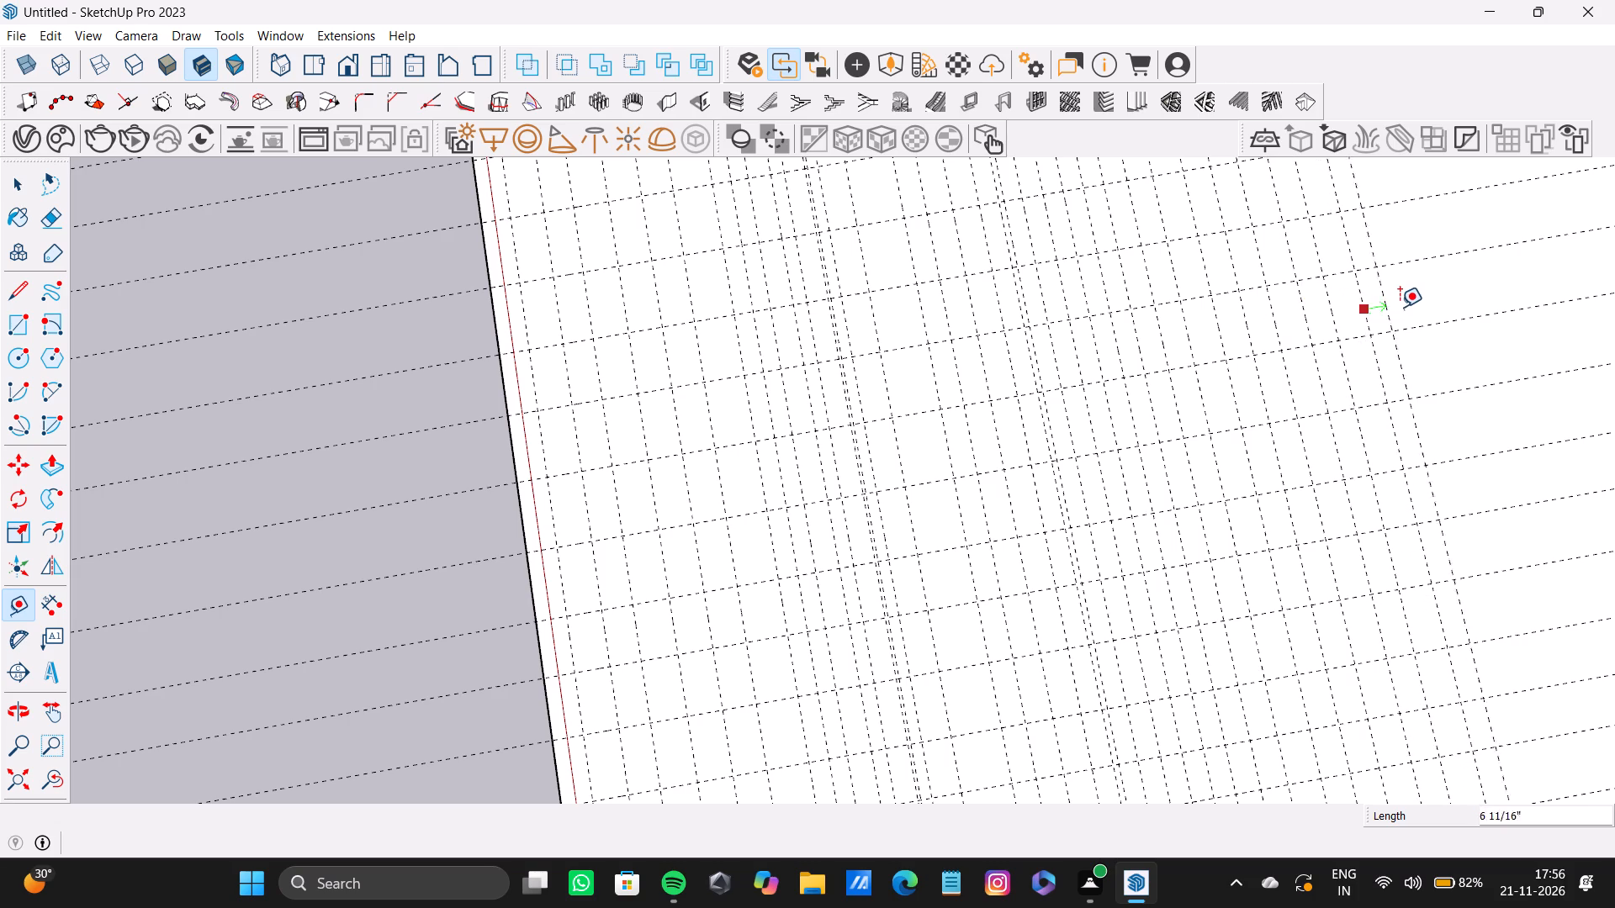
{"action": "double_click", "coordinate": [1400, 307]}
{"action": "left_click", "coordinate": [1432, 302]}
Delete one guide of the nearly overlapping pair in the middle of the row parallel to the red-axis edge.
{"action": "scroll", "coordinate": [1408, 304], "scroll_direction": "down", "scroll_amount": 4}
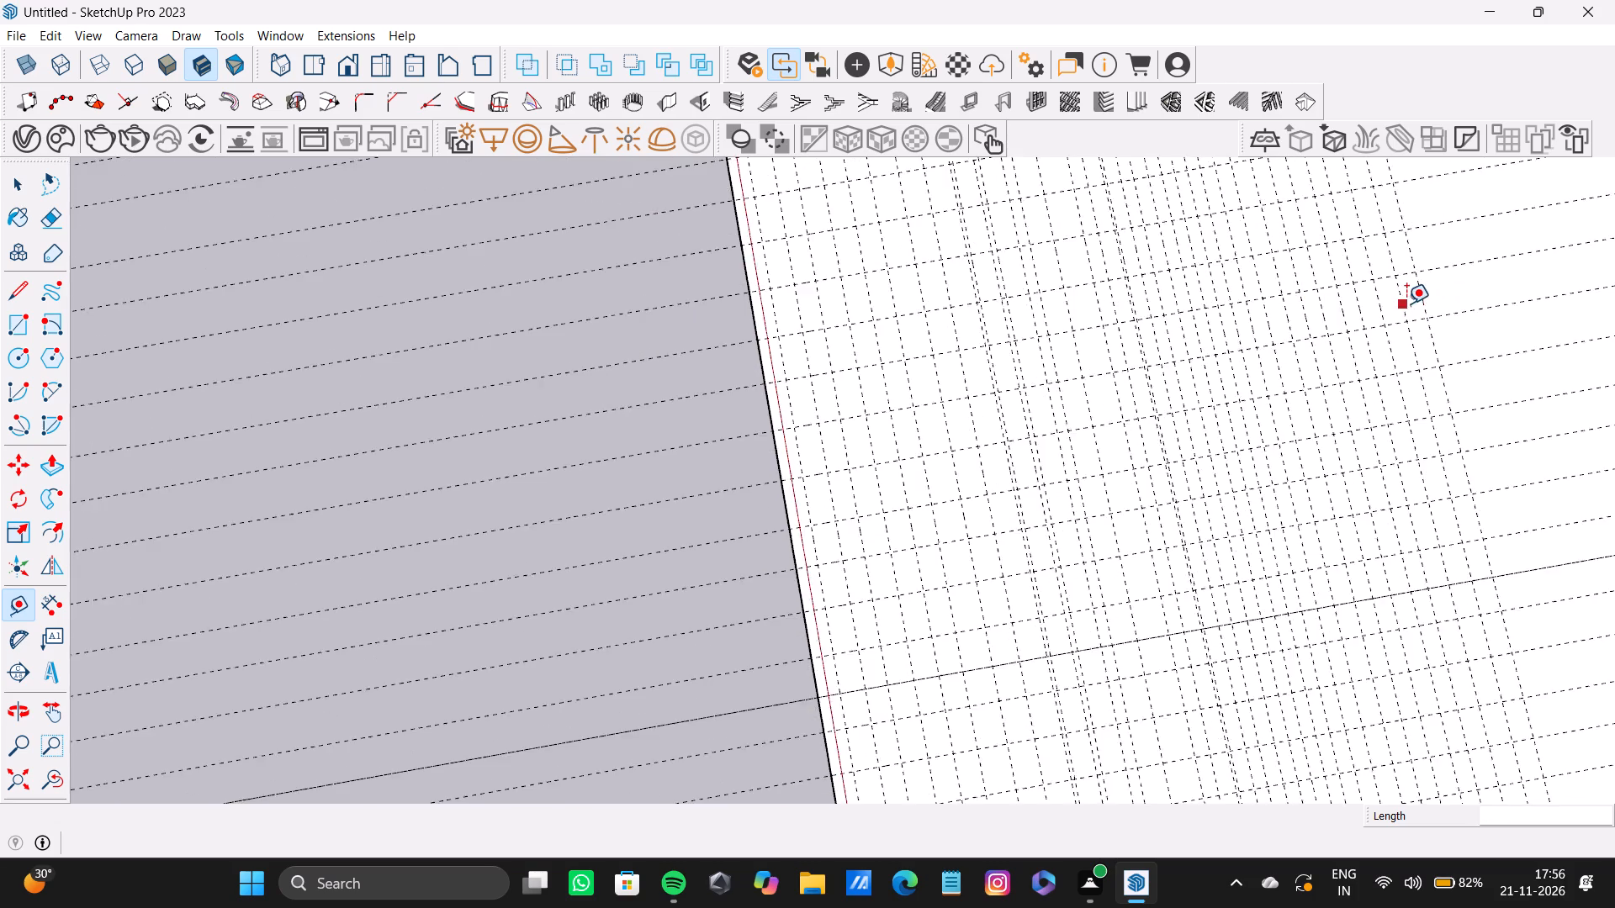
{"action": "middle_click_drag", "start_coordinate": [1406, 304], "coordinate": [998, 303], "text": "shift"}
{"action": "scroll", "coordinate": [935, 327], "scroll_direction": "down", "scroll_amount": 4}
{"action": "middle_click_drag", "start_coordinate": [935, 327], "coordinate": [1126, 319], "text": "shift"}
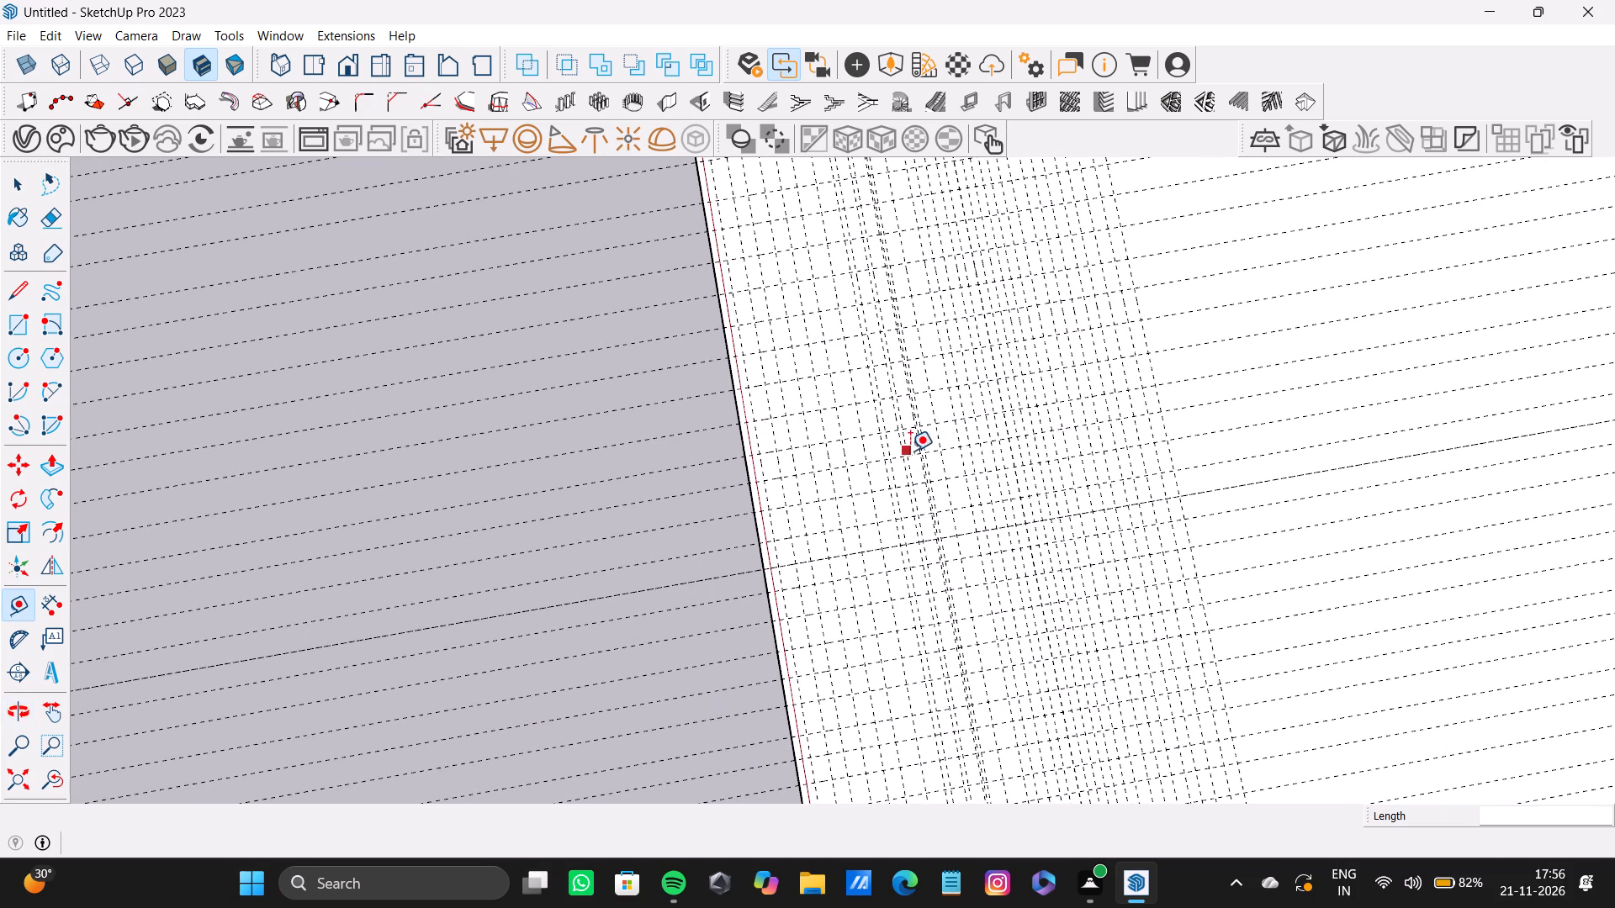
{"action": "key", "text": "space"}
{"action": "scroll", "coordinate": [921, 423], "scroll_direction": "down", "scroll_amount": 2}
{"action": "middle_click_drag", "start_coordinate": [921, 418], "coordinate": [1076, 418]}
{"action": "scroll", "coordinate": [1159, 430], "scroll_direction": "up", "scroll_amount": 4}
{"action": "key", "text": "space"}
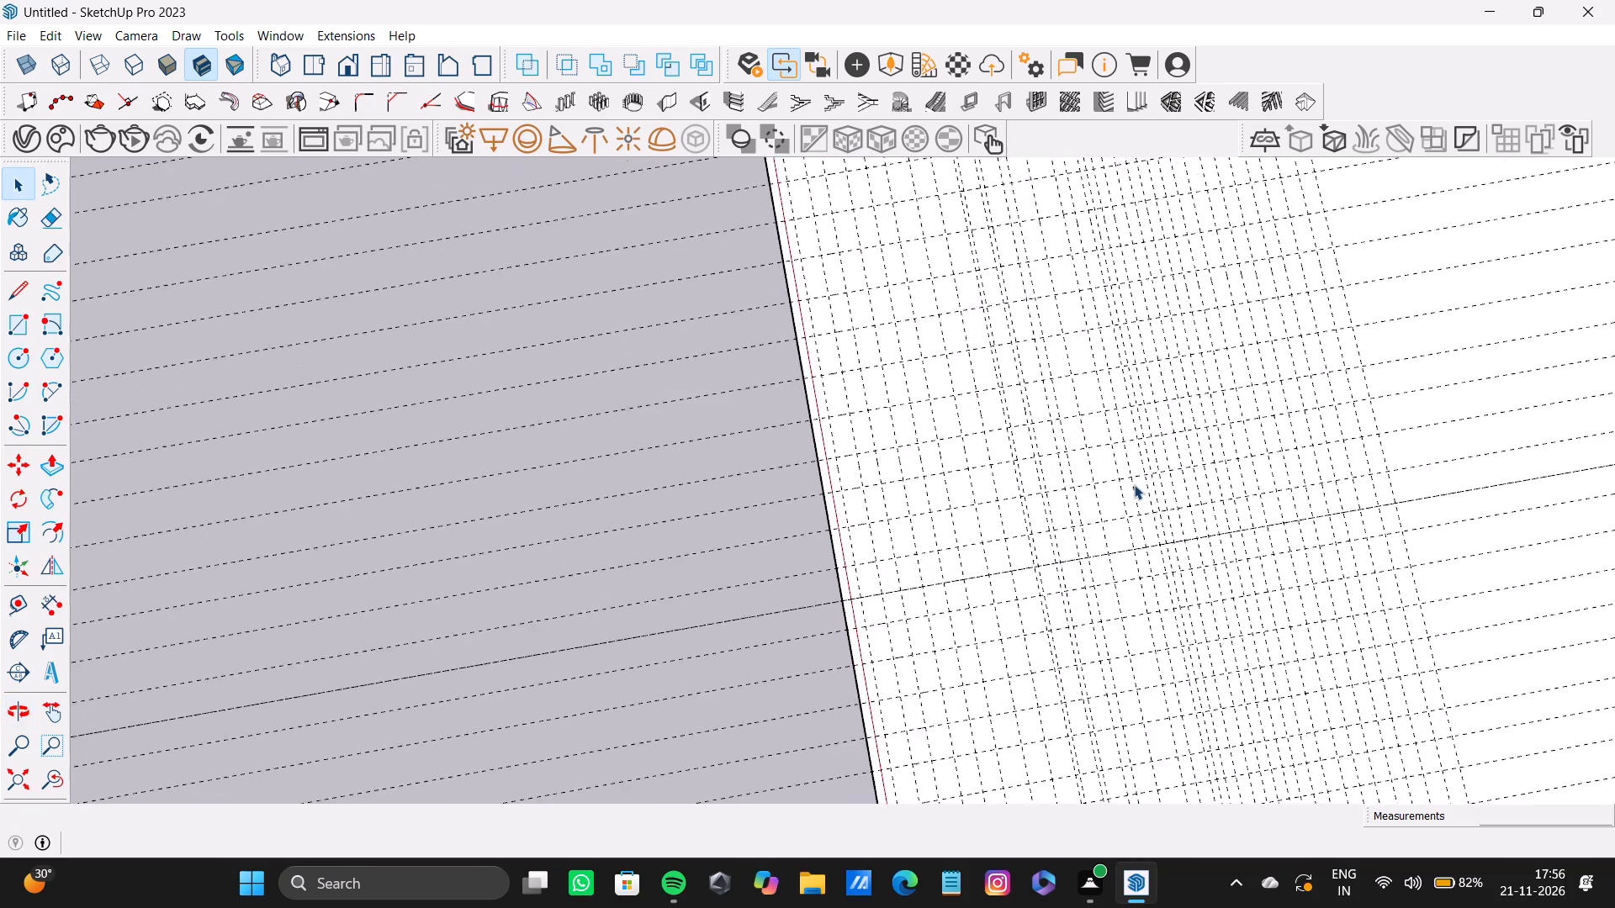
{"action": "scroll", "coordinate": [1134, 484], "scroll_direction": "up", "scroll_amount": 4}
{"action": "scroll", "coordinate": [977, 478], "scroll_direction": "up", "scroll_amount": 5}
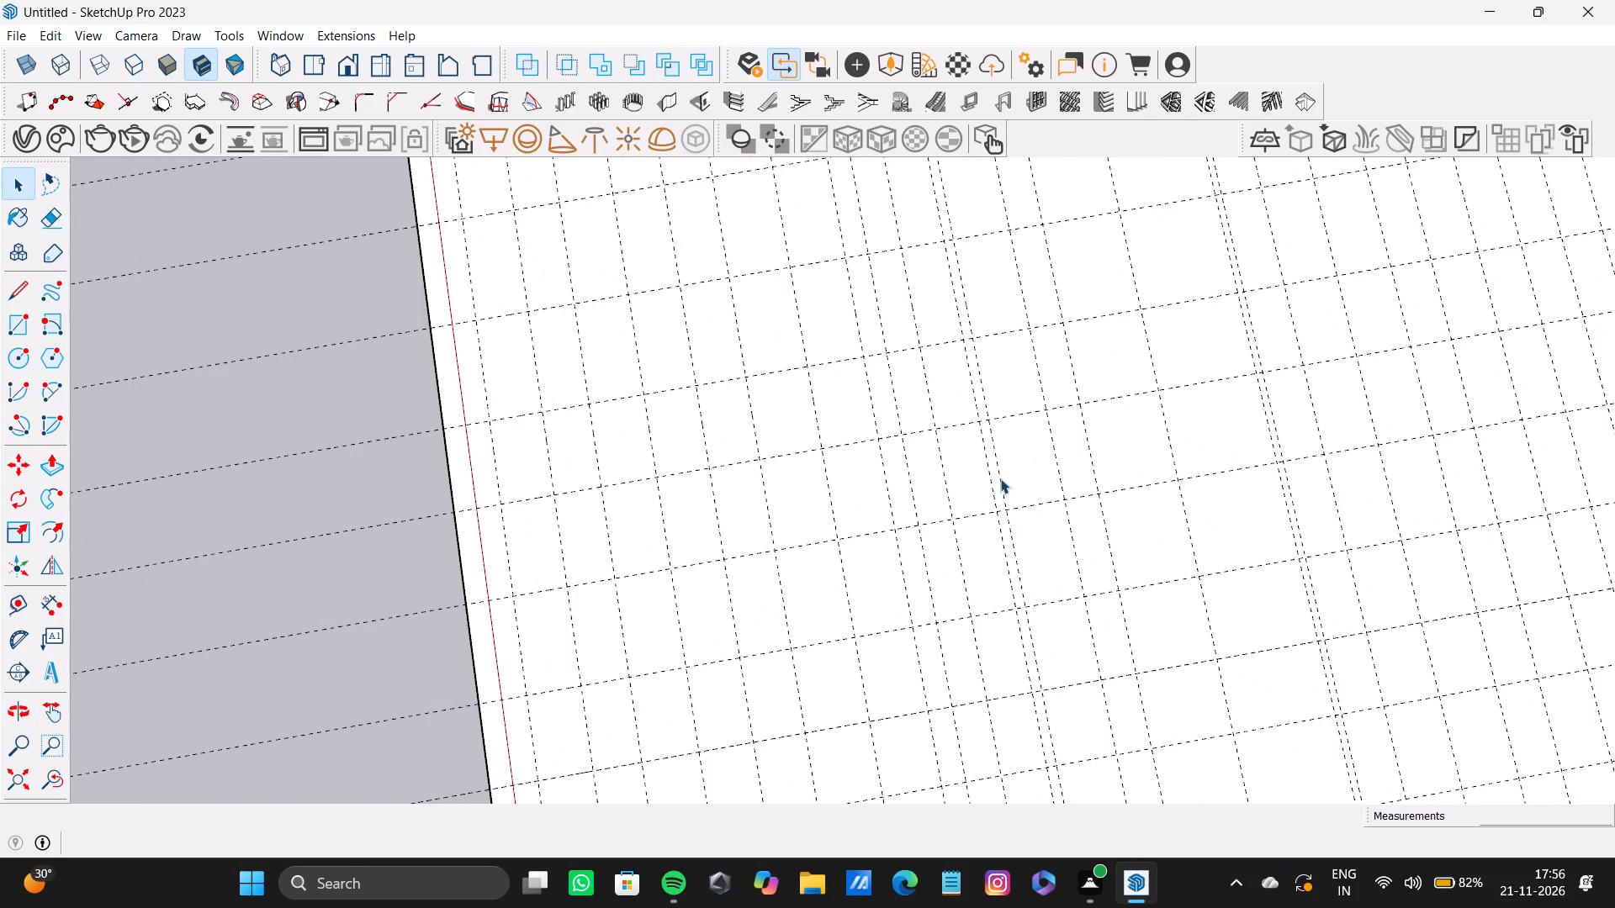
{"action": "left_click", "coordinate": [1000, 478]}
{"action": "key", "text": "Delete"}
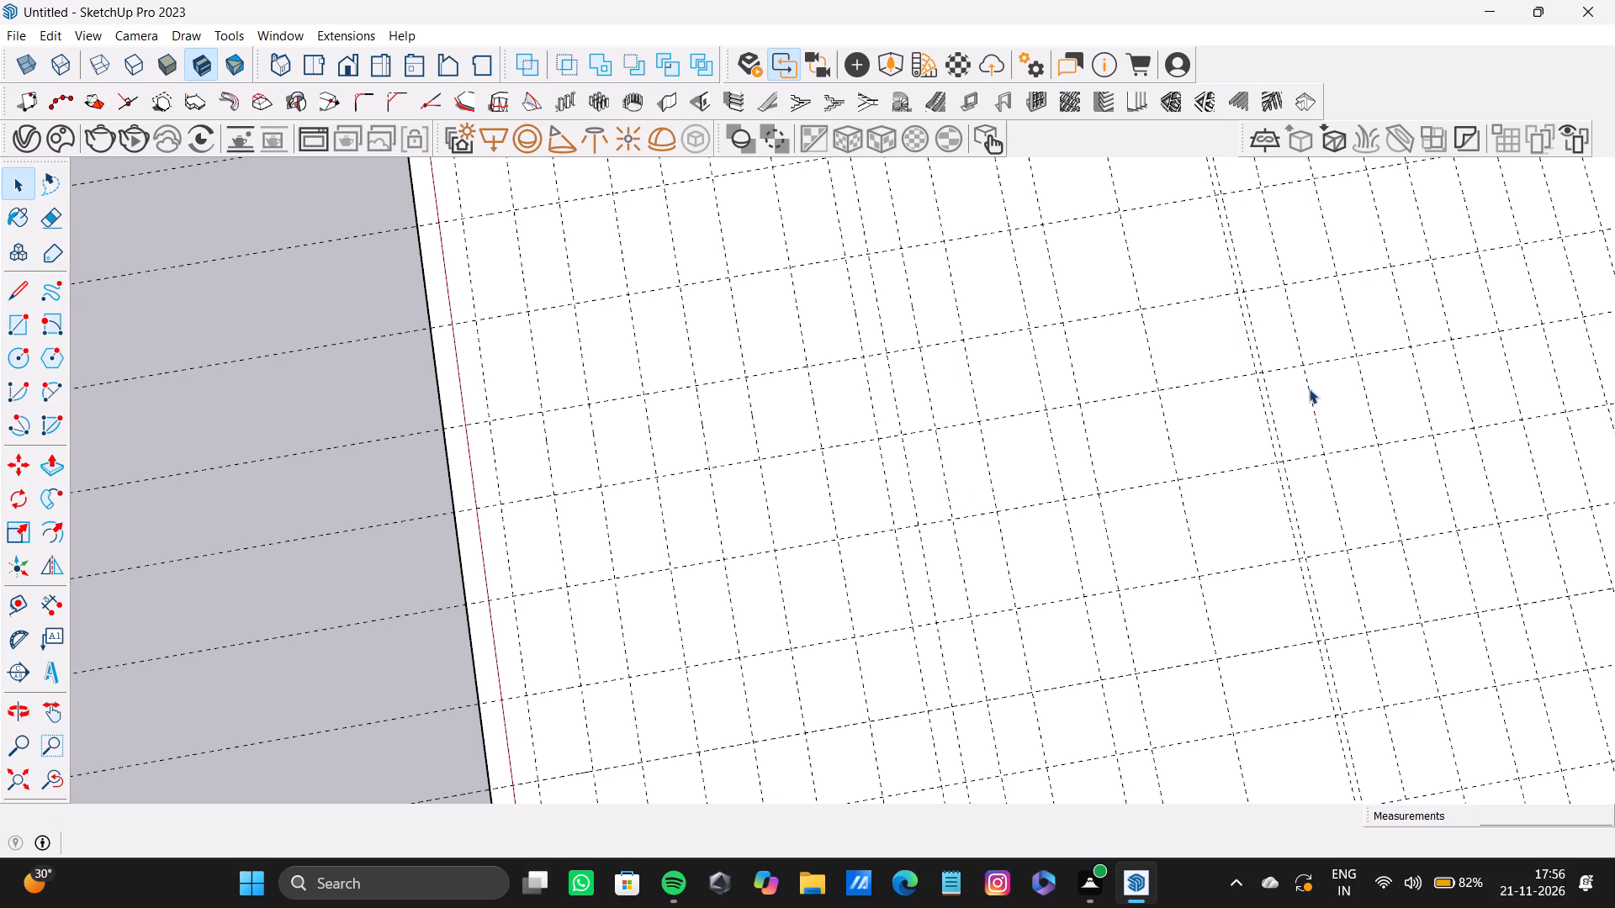
Delete one guide of the next closely spaced pair, farther from the red-axis edge.
{"action": "scroll", "coordinate": [1252, 434], "scroll_direction": "up", "scroll_amount": 16}
{"action": "left_click", "coordinate": [1268, 423]}
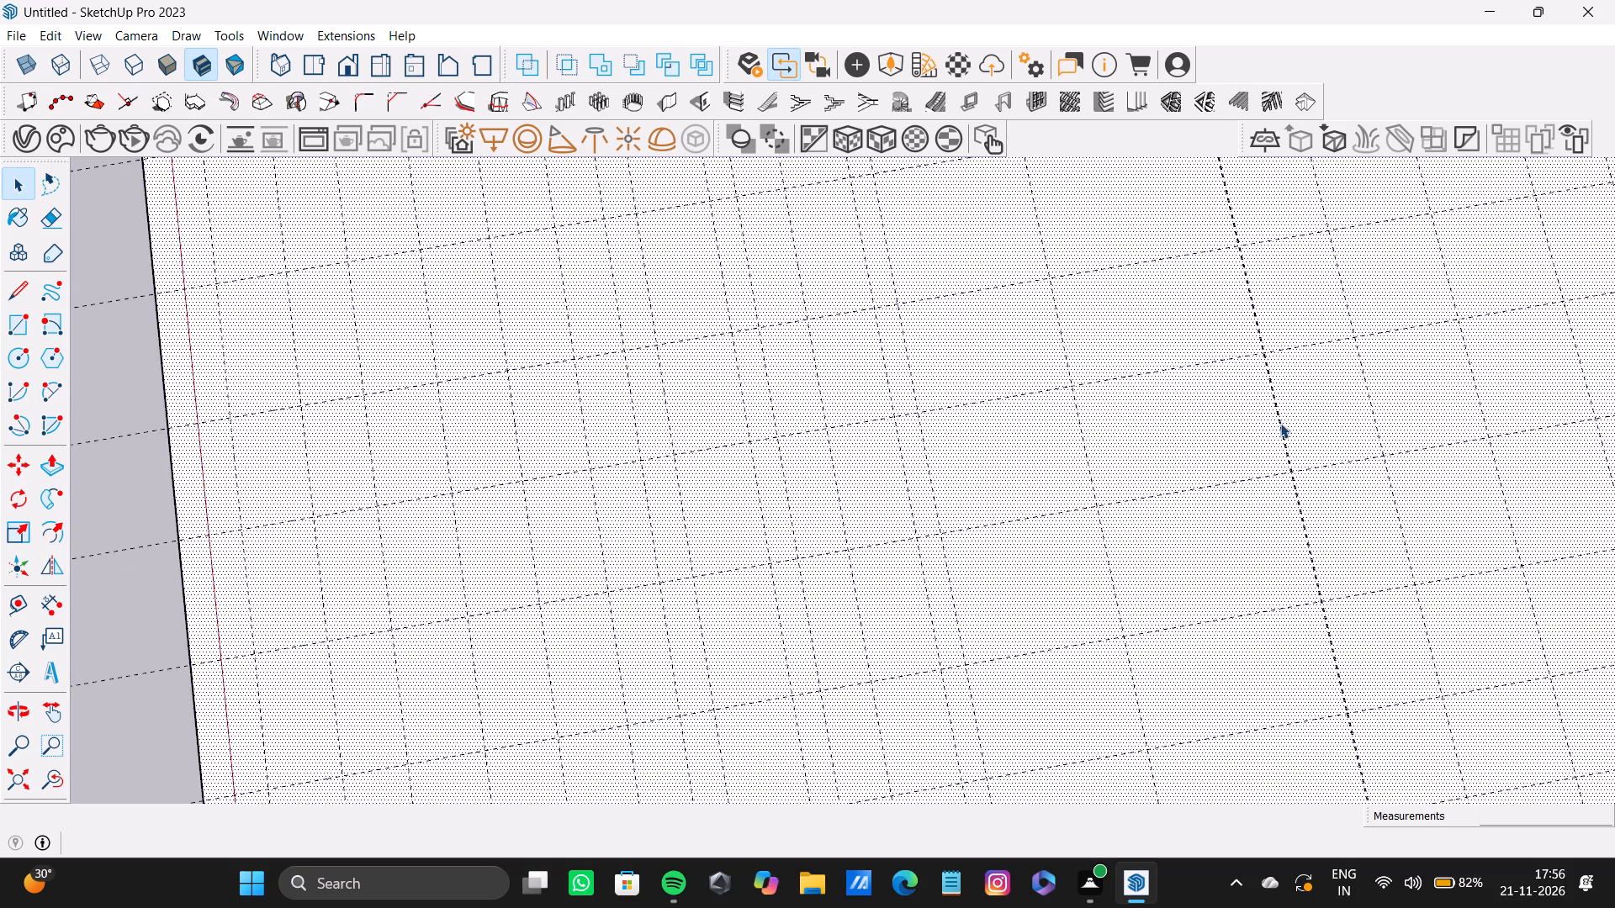
{"action": "scroll", "coordinate": [1235, 422], "scroll_direction": "down", "scroll_amount": 5}
{"action": "middle_click_drag", "start_coordinate": [1235, 421], "coordinate": [1250, 421]}
{"action": "scroll", "coordinate": [1274, 413], "scroll_direction": "up", "scroll_amount": 3}
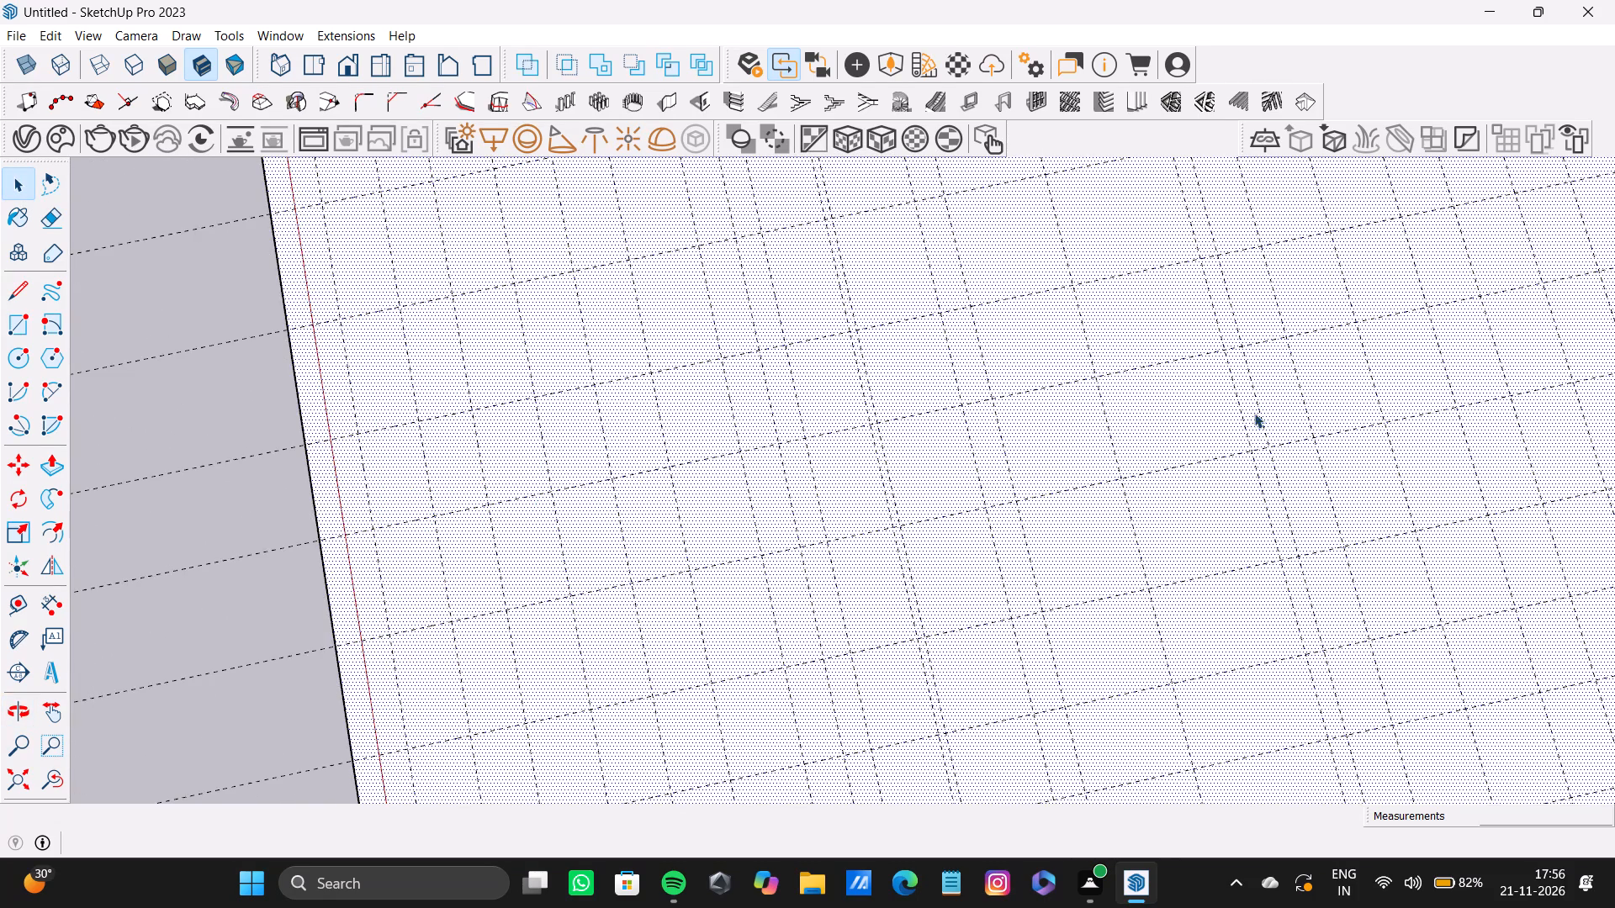
{"action": "middle_click_drag", "start_coordinate": [1252, 420], "coordinate": [1243, 424]}
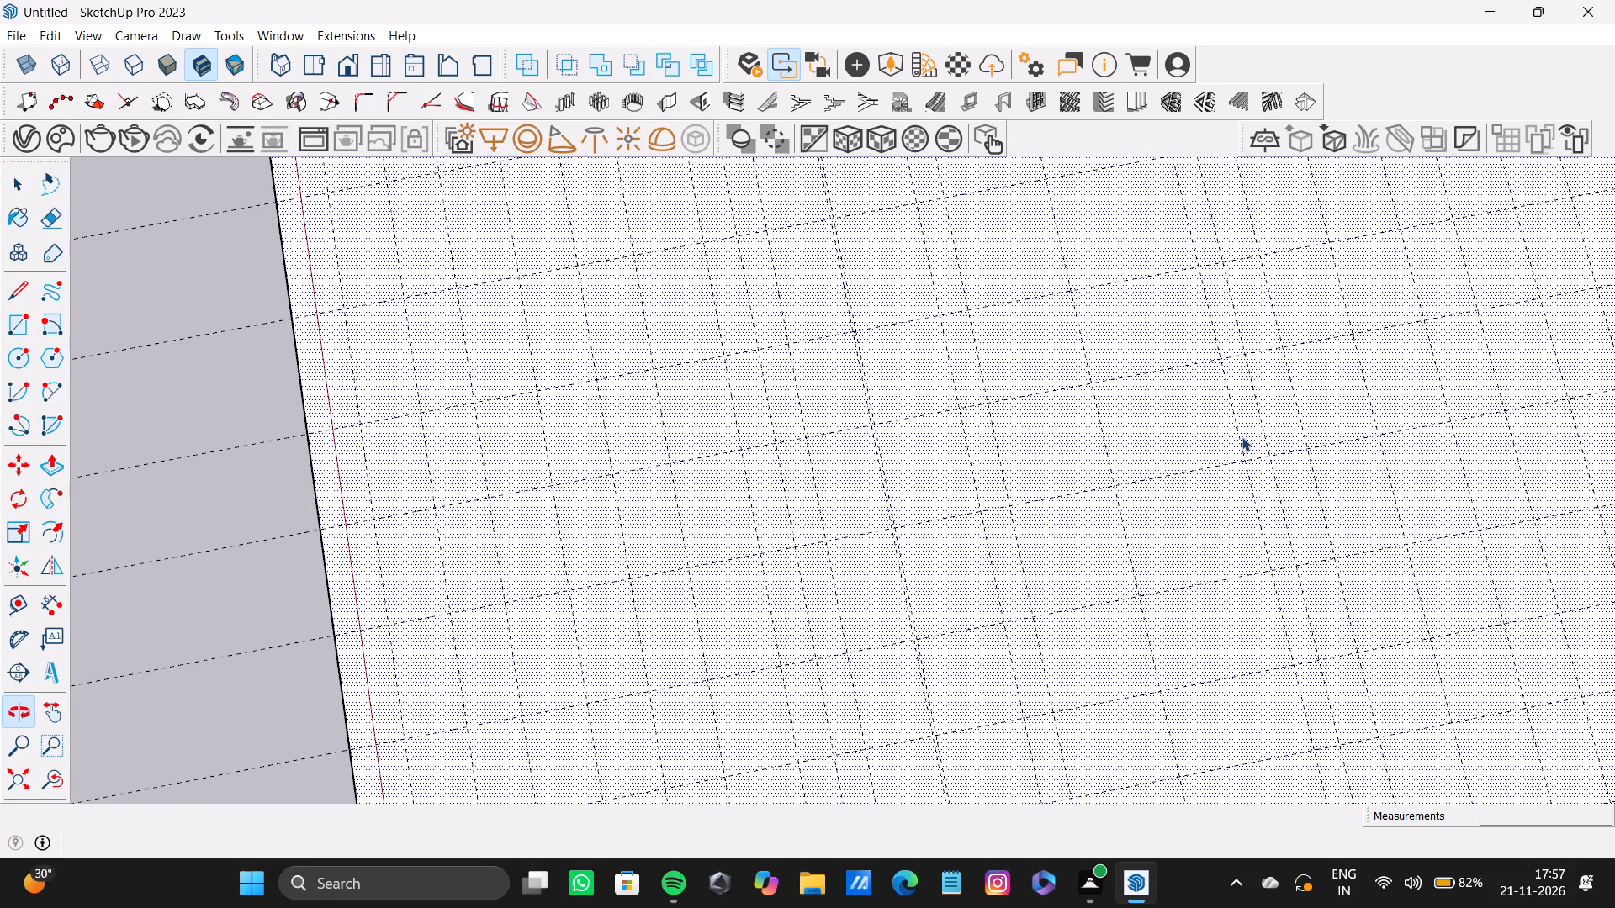
{"action": "left_click", "coordinate": [1237, 433]}
{"action": "key", "text": "Delete"}
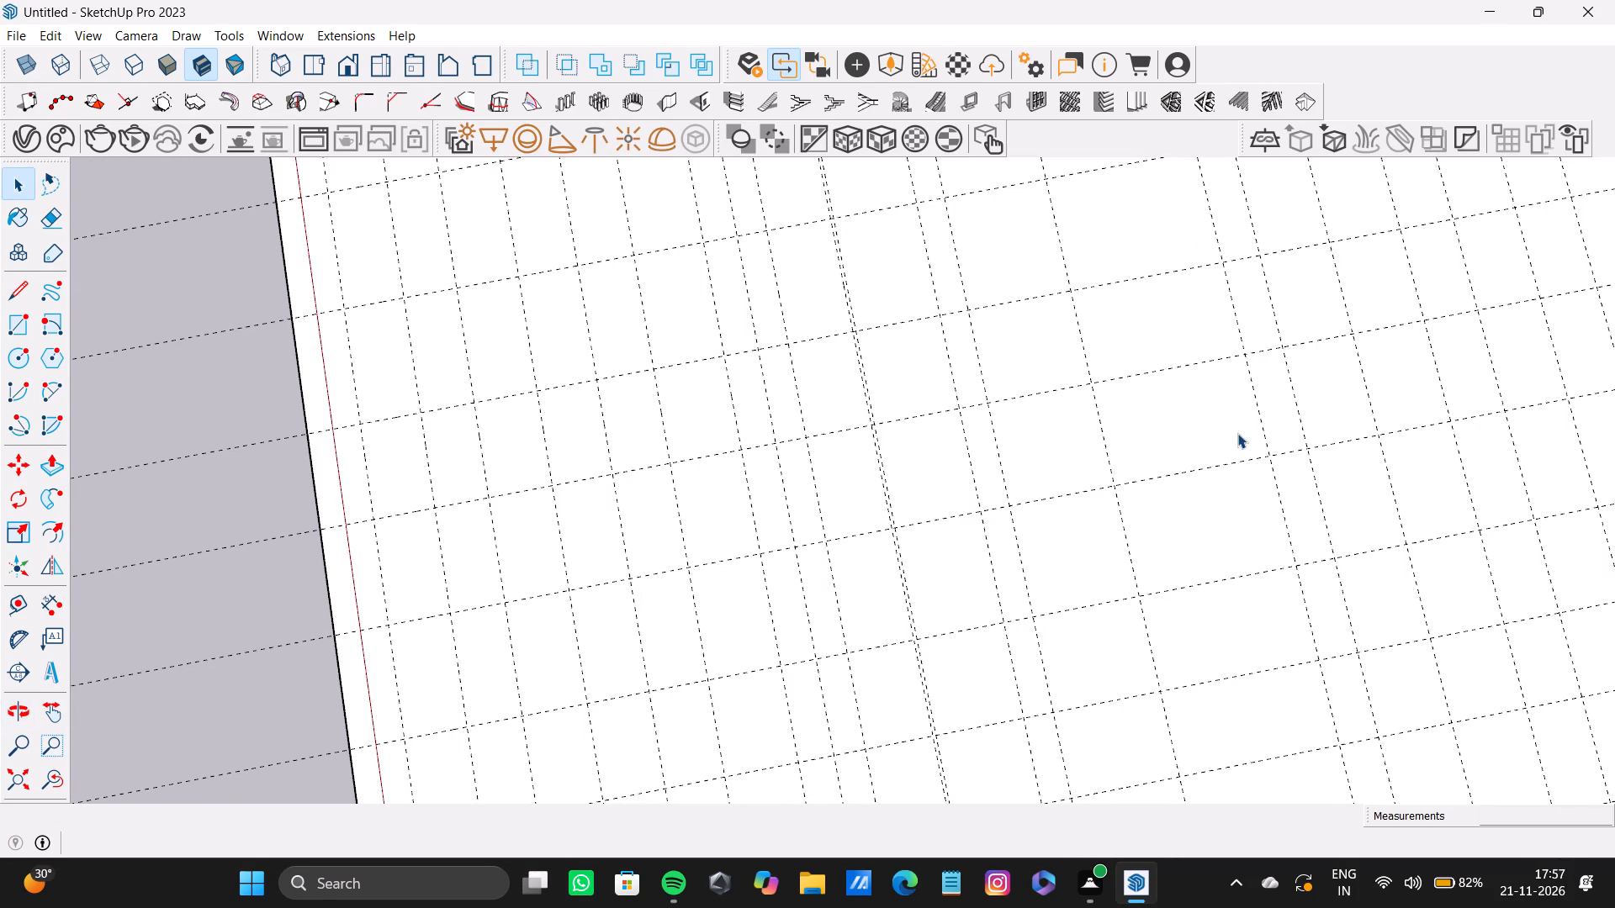
Add a guide about 1' 2" from the remaining guide of that pair, in the wide gap toward the red-axis edge.
{"action": "key", "text": "t"}
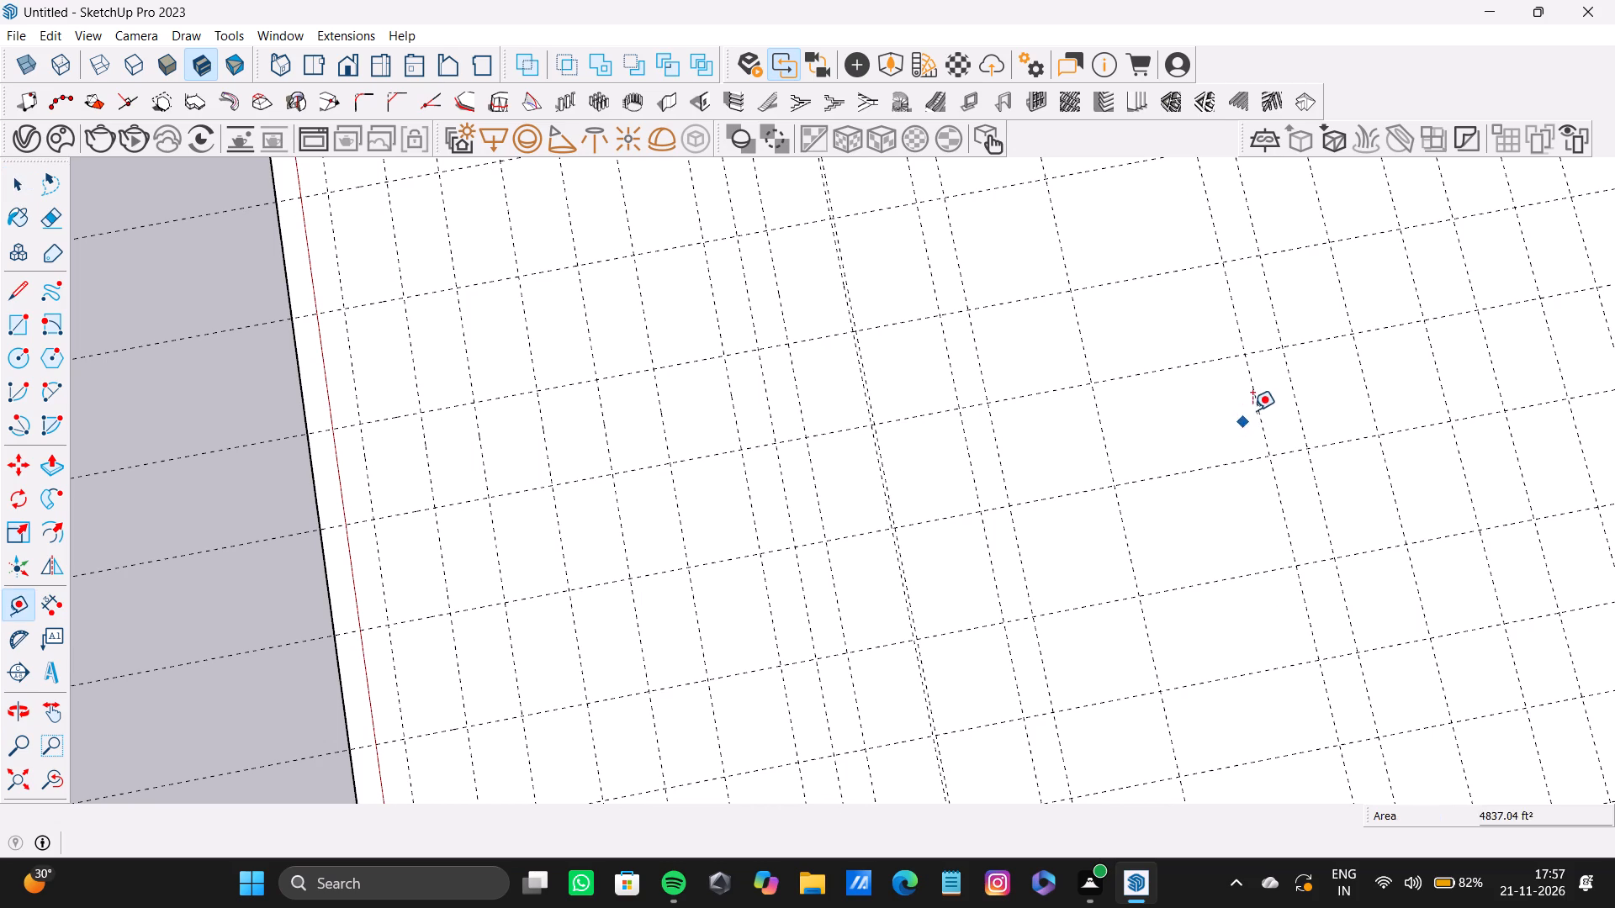
{"action": "left_click", "coordinate": [1258, 406]}
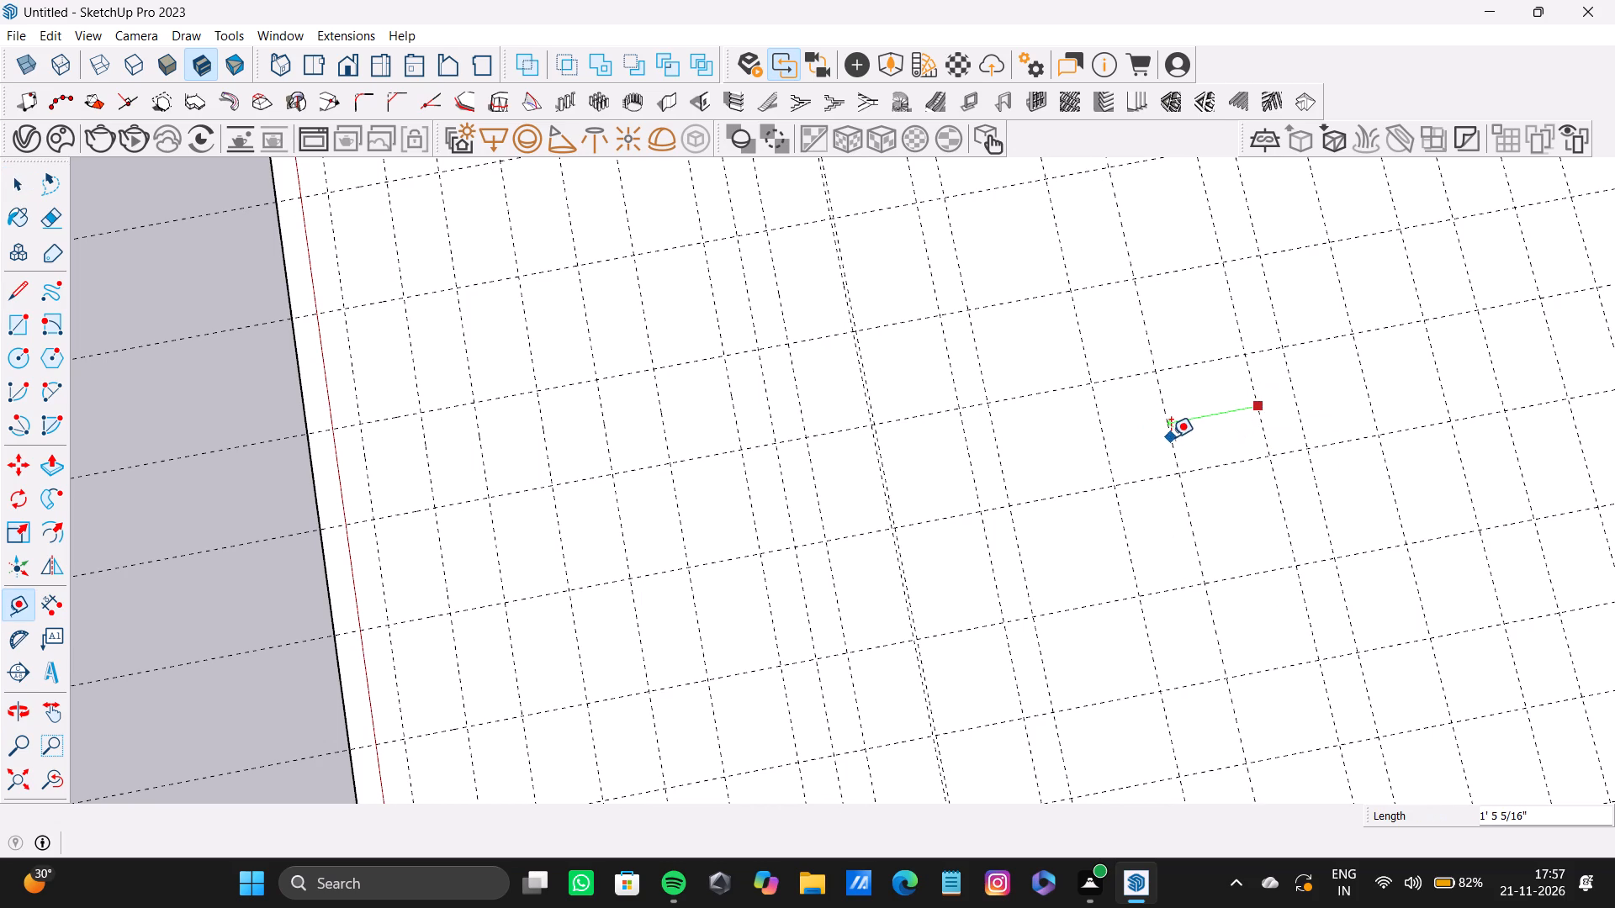
{"action": "left_click", "coordinate": [1188, 433]}
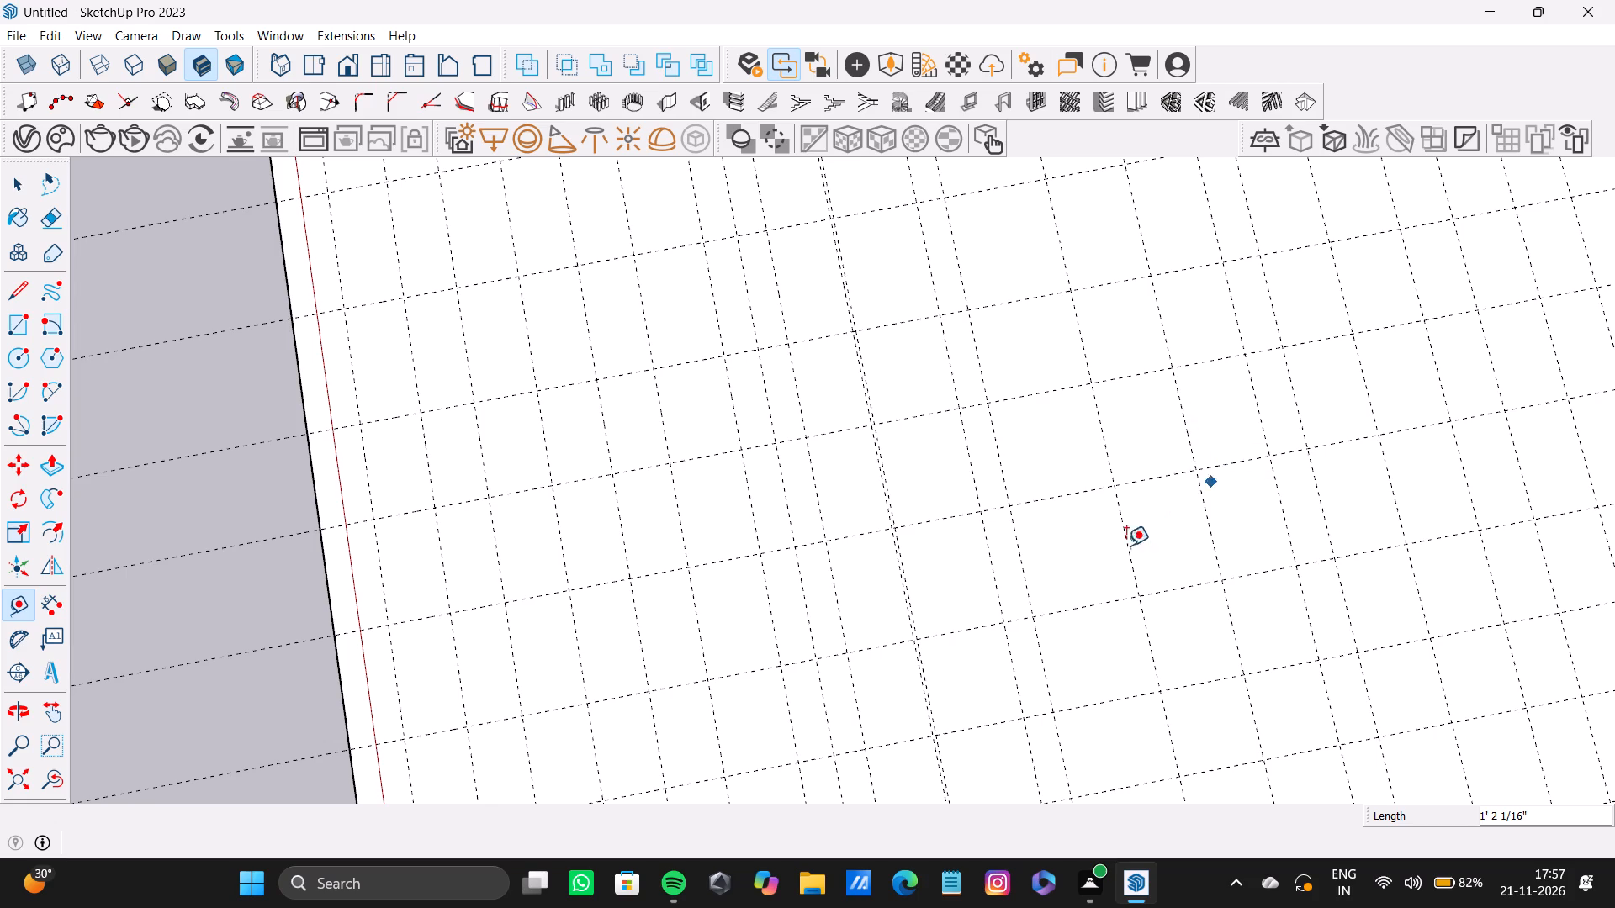
Add four guides parallel to the red-axis edge in the wide gaps mid-row, each roughly 4" to 6" from the guide it starts on.
{"action": "left_click_drag", "start_coordinate": [998, 485], "coordinate": [1007, 485]}
{"action": "key", "text": "space"}
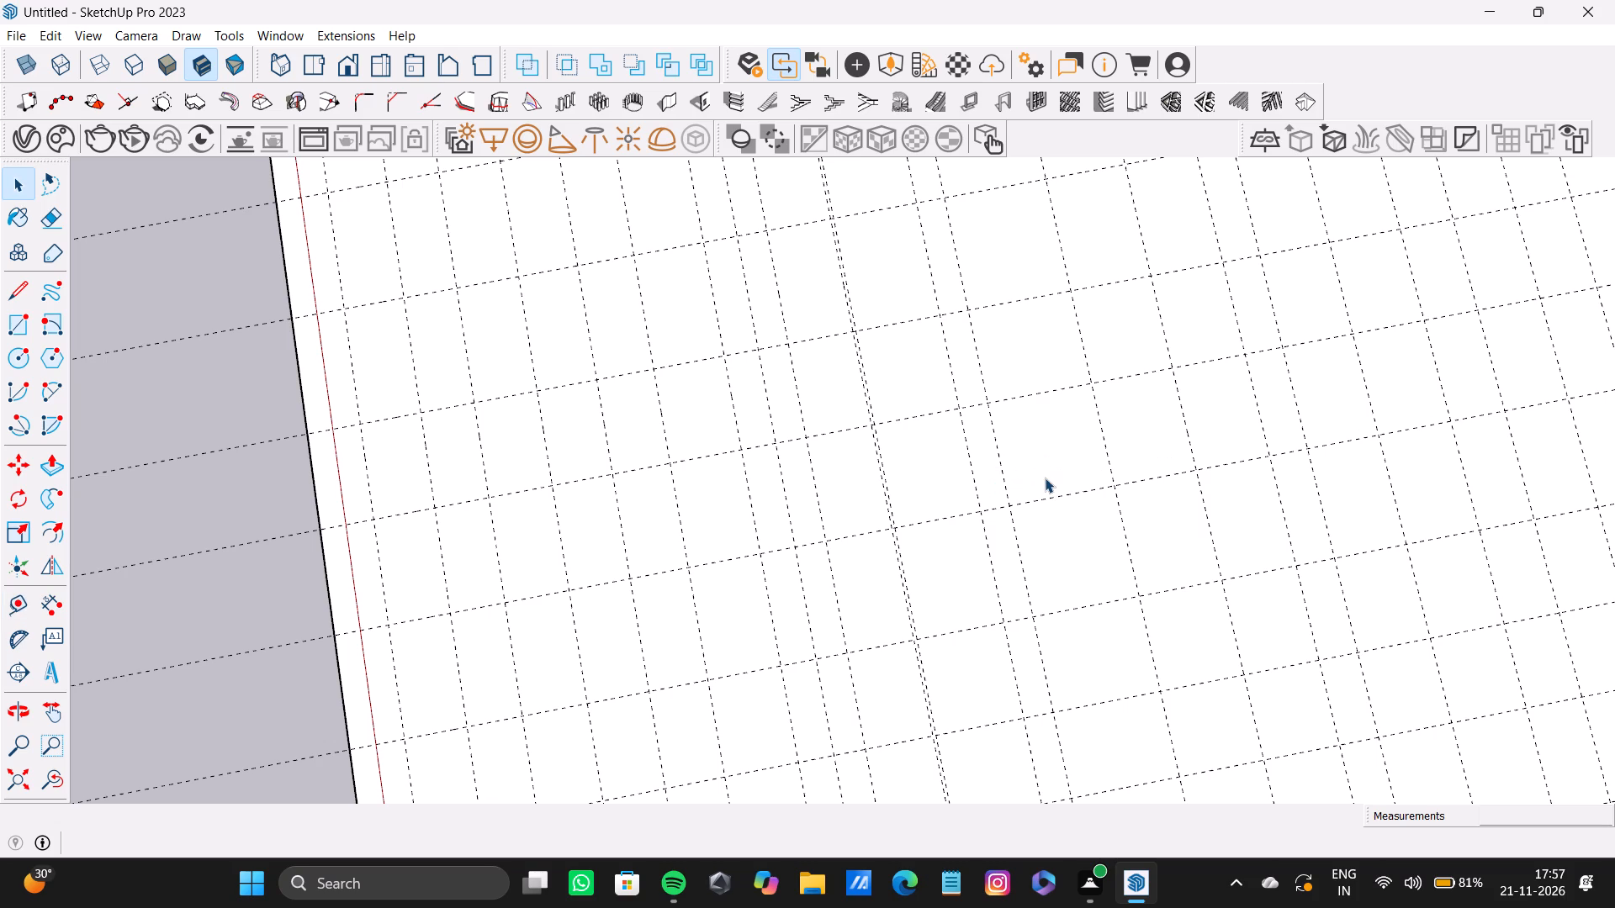
{"action": "key", "text": "t"}
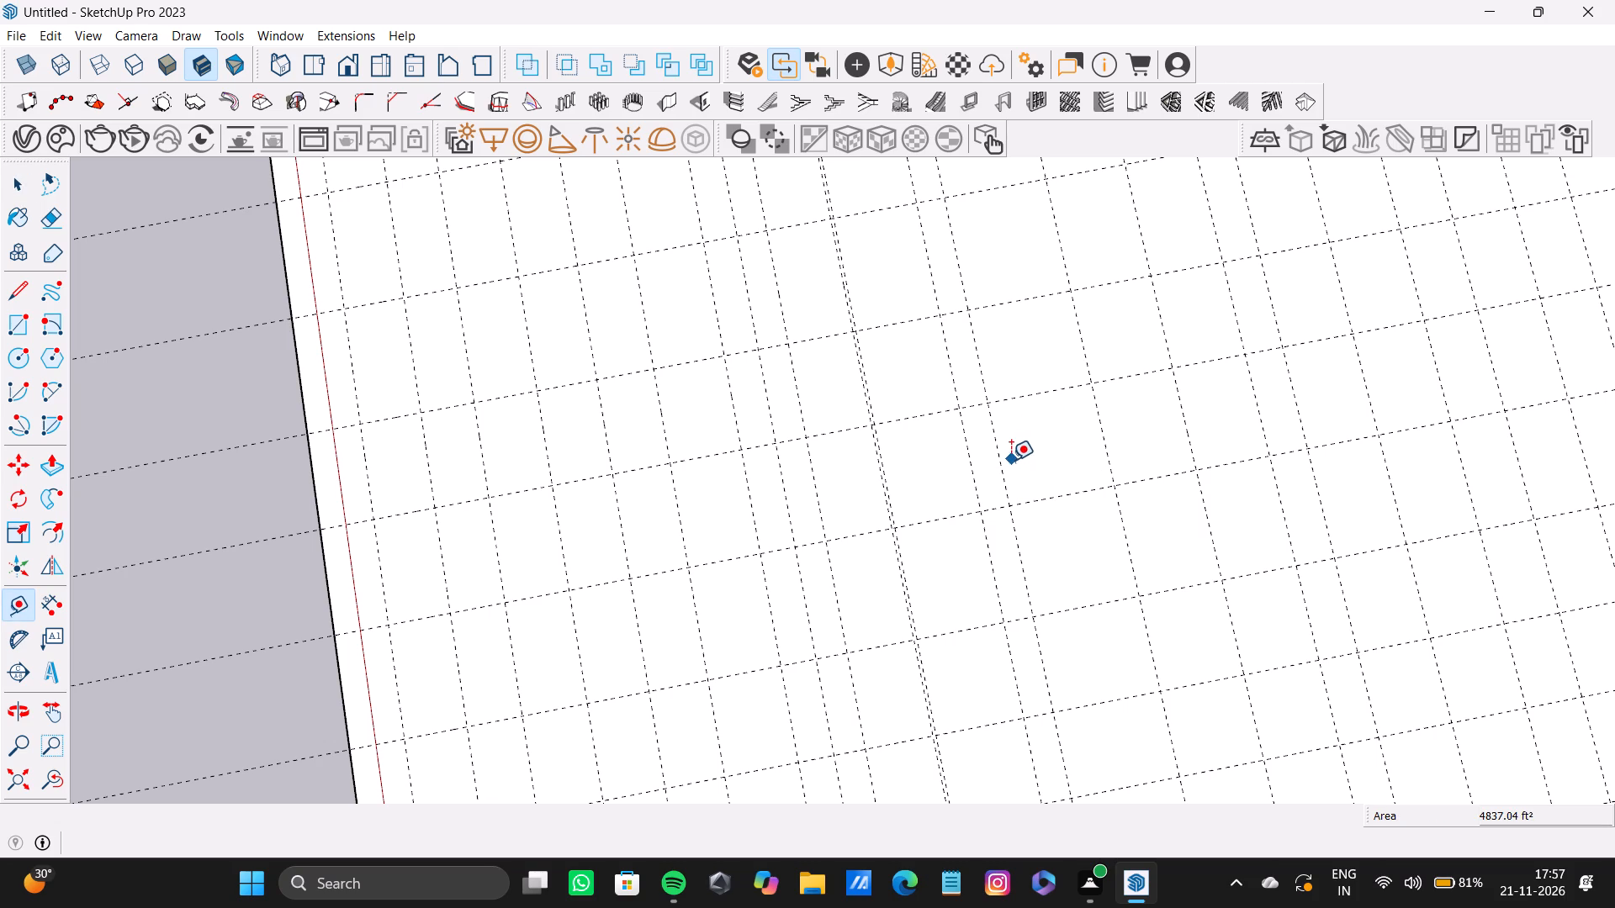
{"action": "left_click", "coordinate": [1003, 468]}
{"action": "left_click", "coordinate": [1055, 470]}
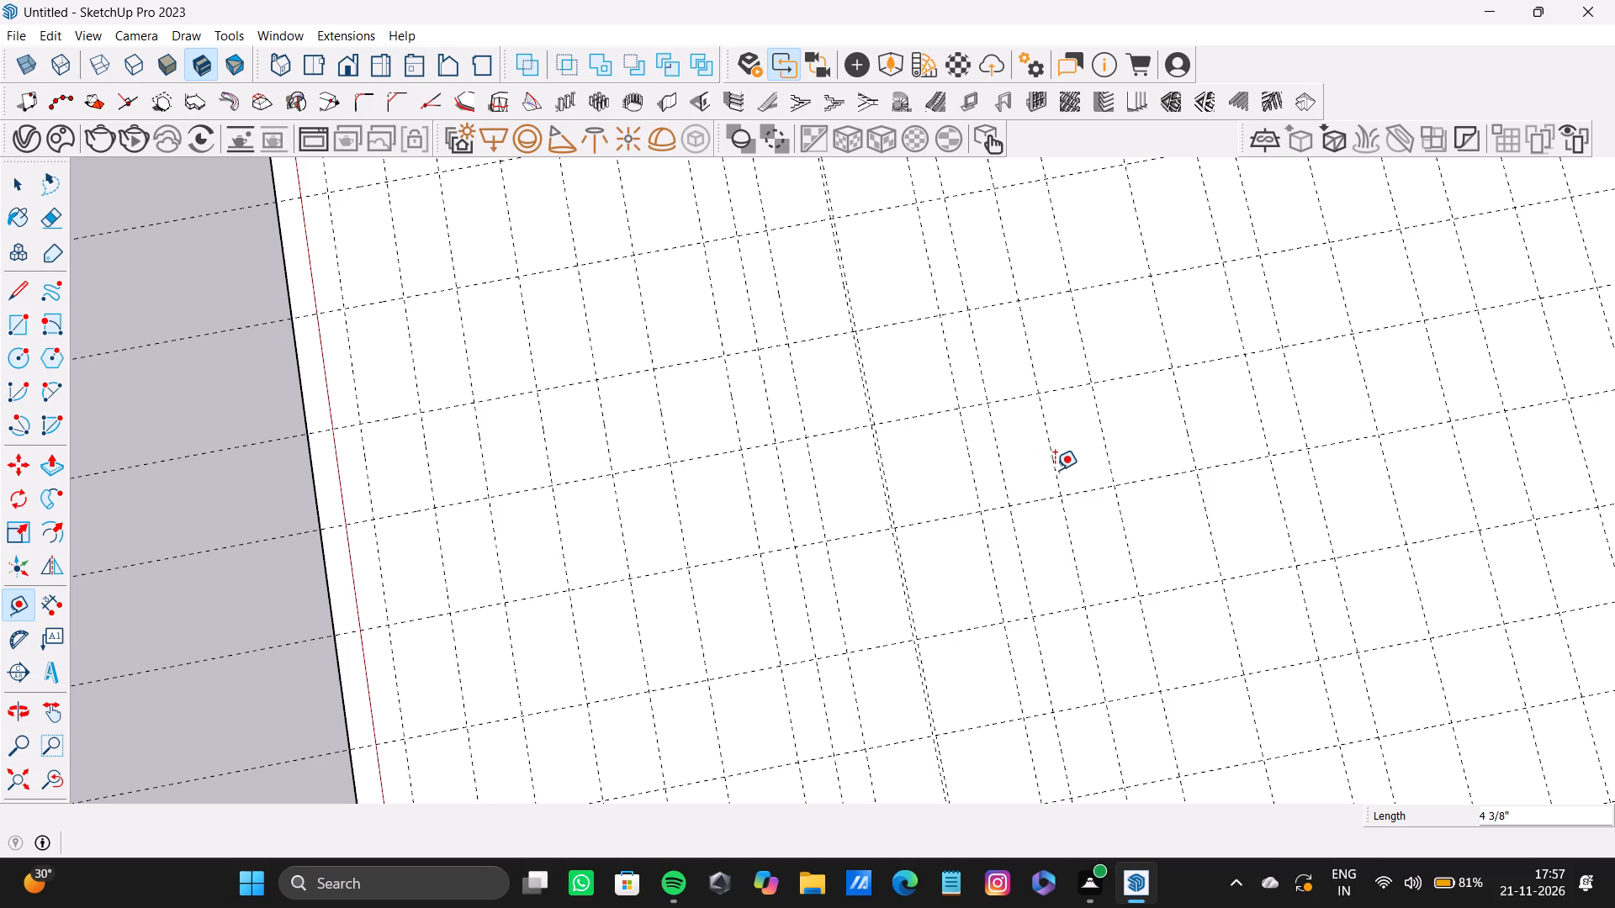
{"action": "left_click", "coordinate": [975, 488]}
{"action": "left_click", "coordinate": [928, 499]}
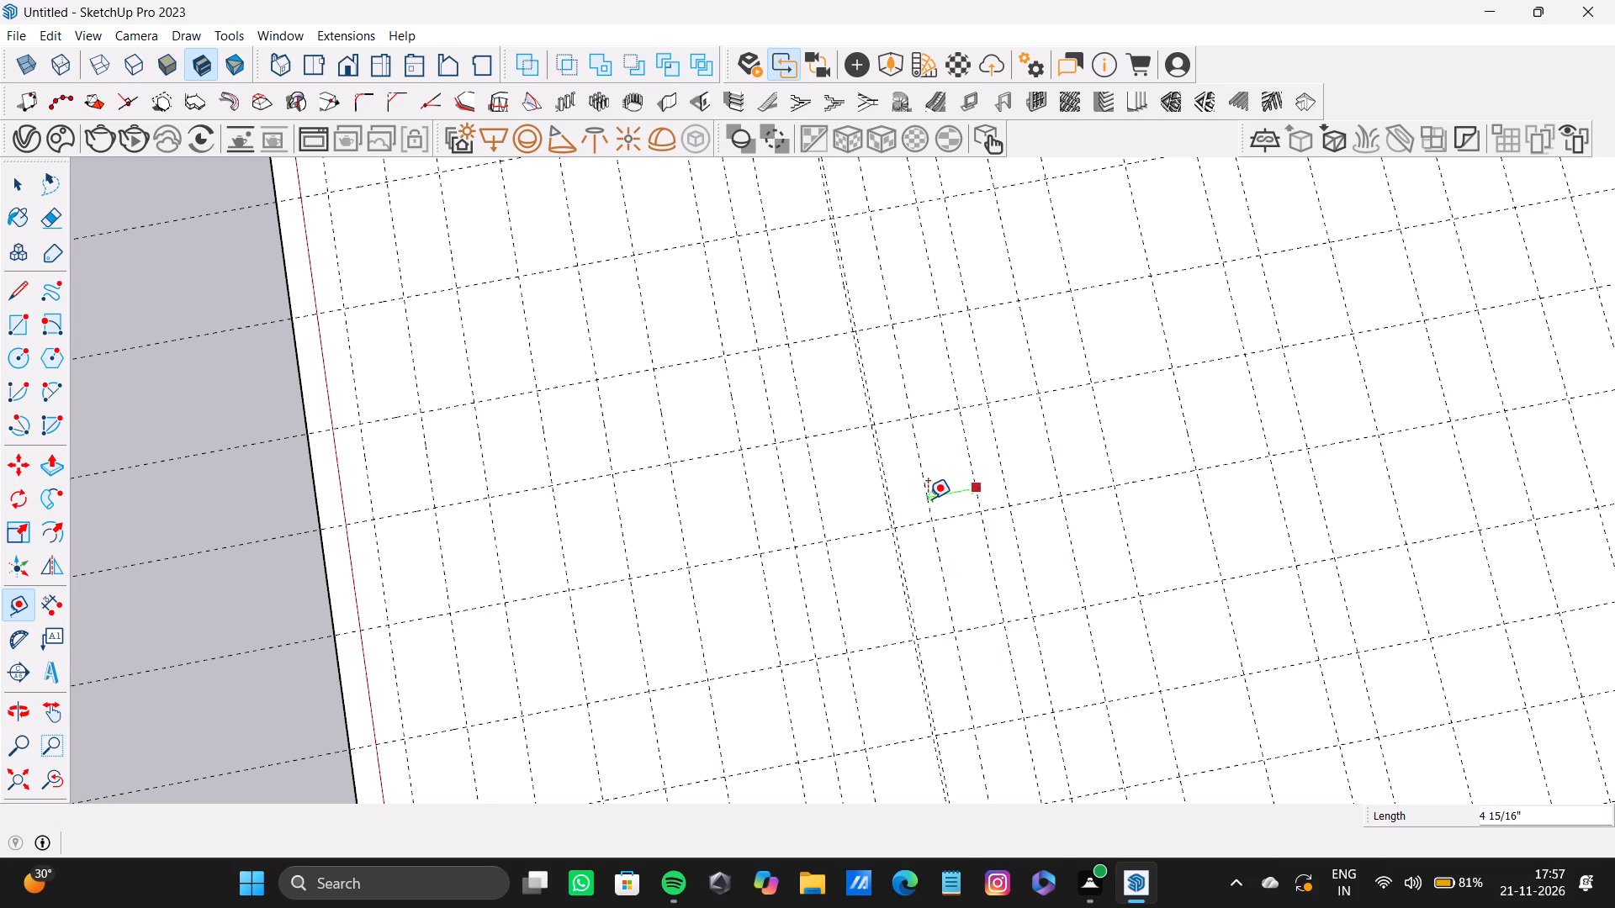
{"action": "scroll", "coordinate": [955, 499], "scroll_direction": "down", "scroll_amount": 8}
{"action": "left_click", "coordinate": [993, 473]}
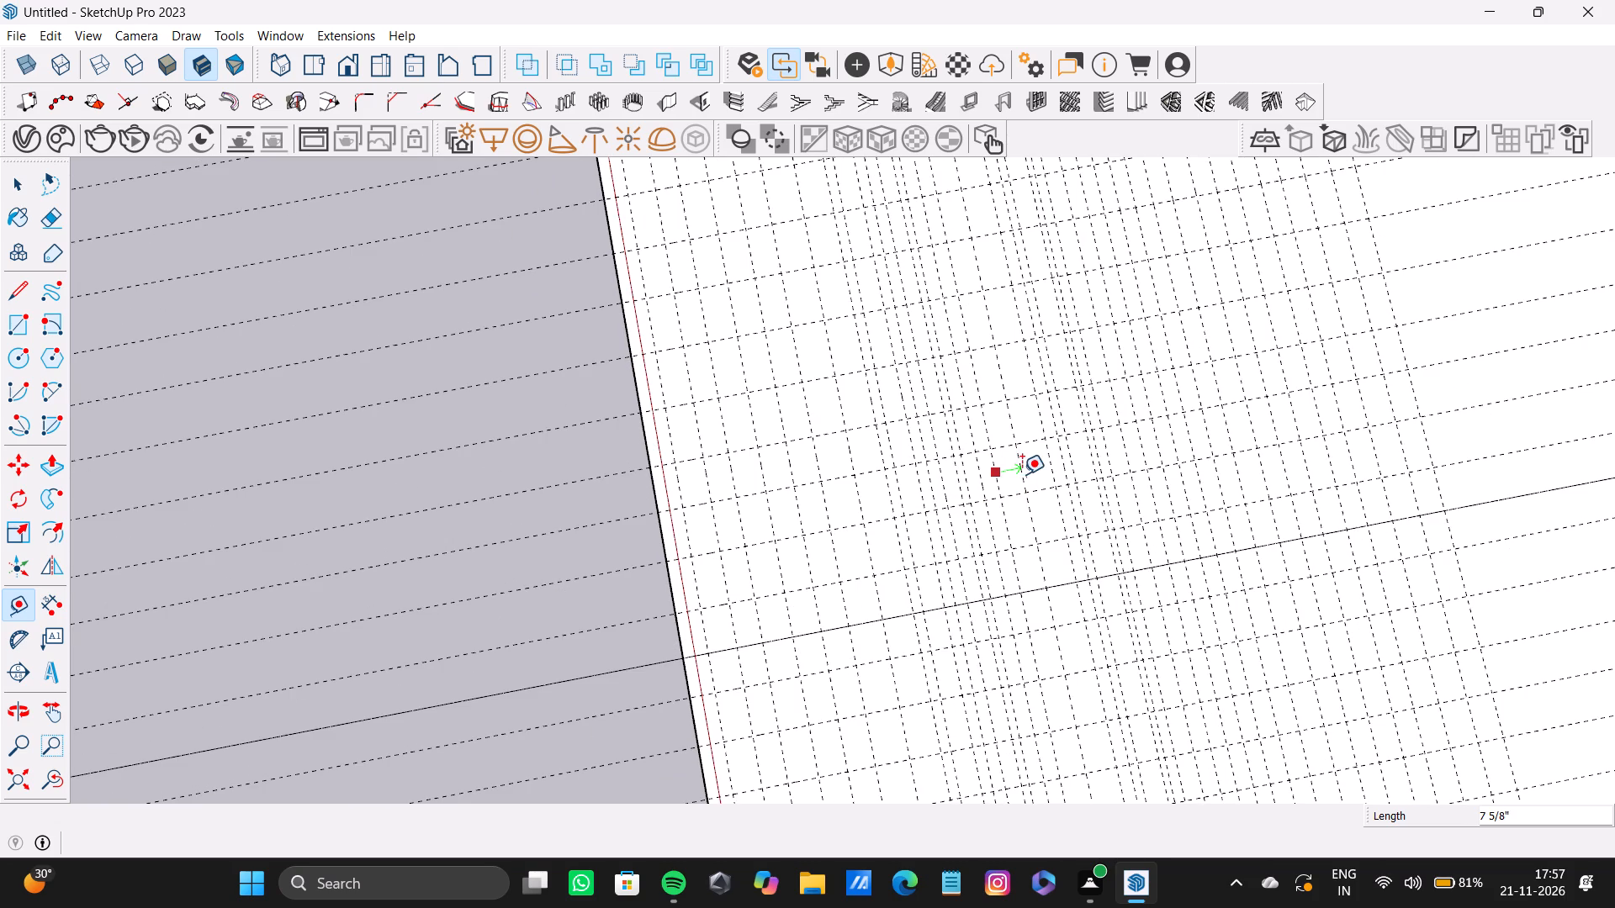
{"action": "double_click", "coordinate": [1018, 475]}
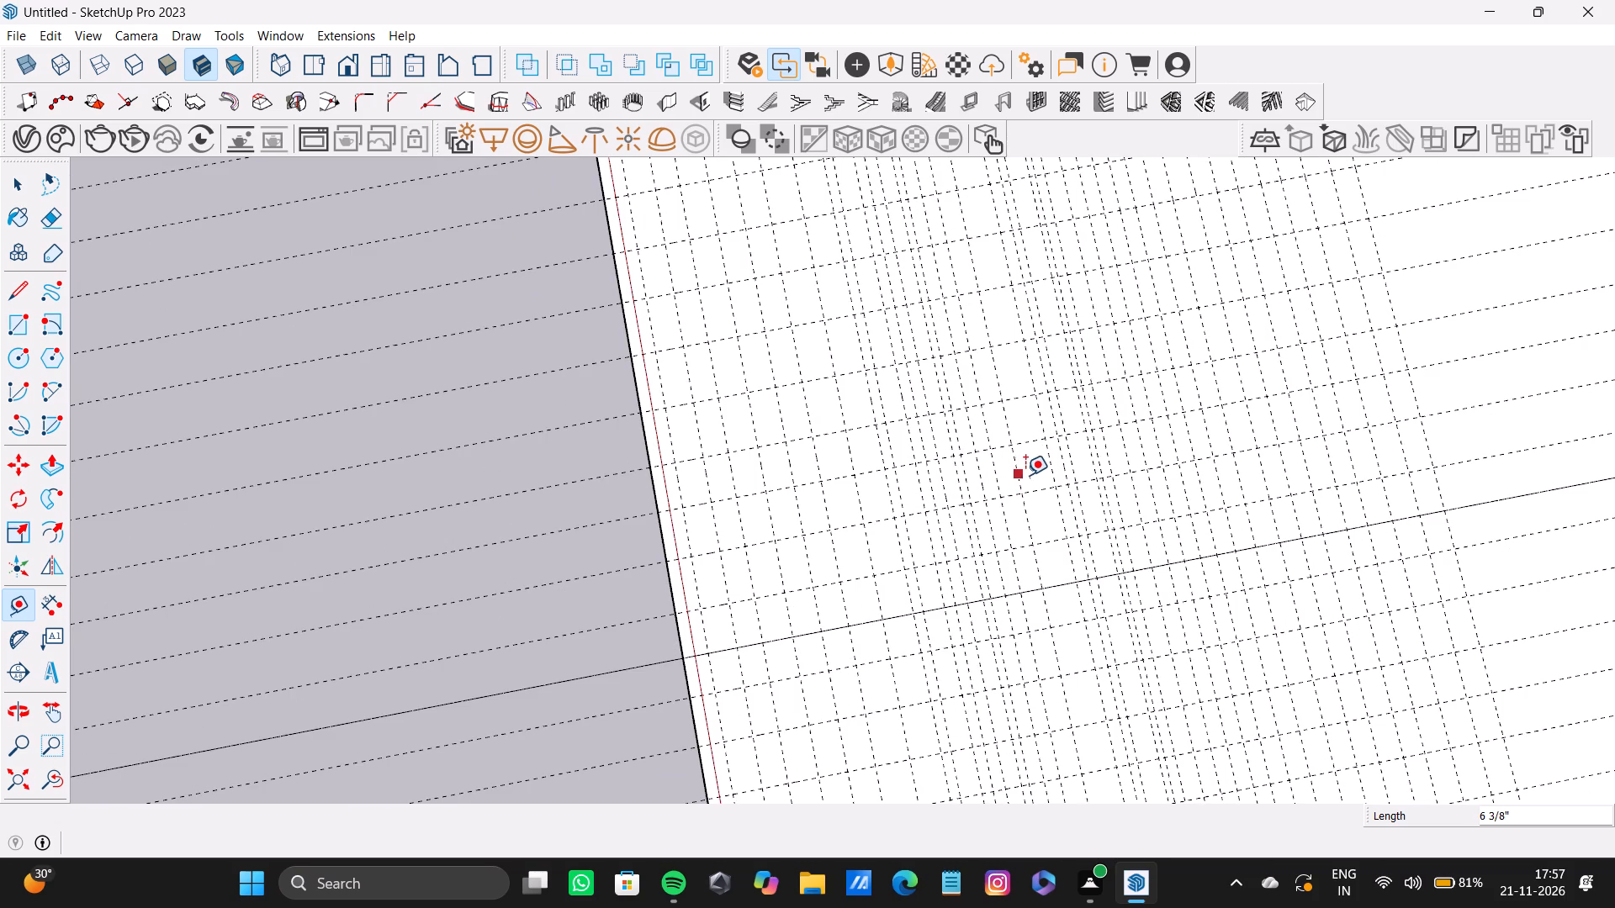
{"action": "left_click", "coordinate": [1039, 481]}
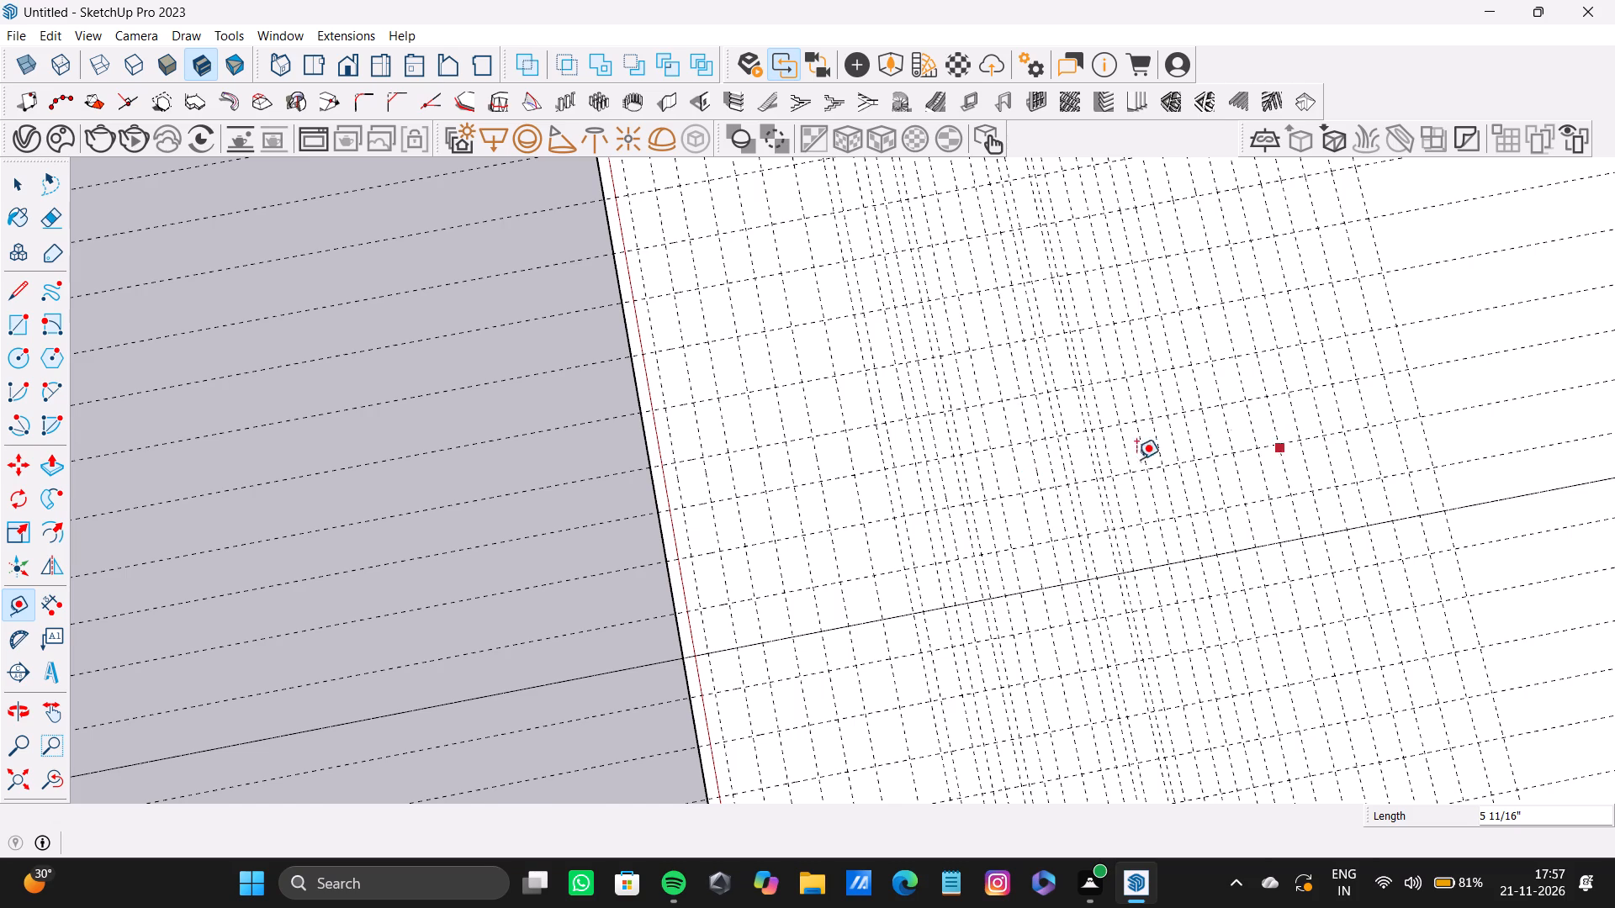
Add three guides beyond the outermost one parallel to the red-axis edge, spaced about 5 1/2", 4 1/2" and 4 1/2".
{"action": "scroll", "coordinate": [1085, 464], "scroll_direction": "down", "scroll_amount": 4}
{"action": "scroll", "coordinate": [1276, 391], "scroll_direction": "up", "scroll_amount": 11}
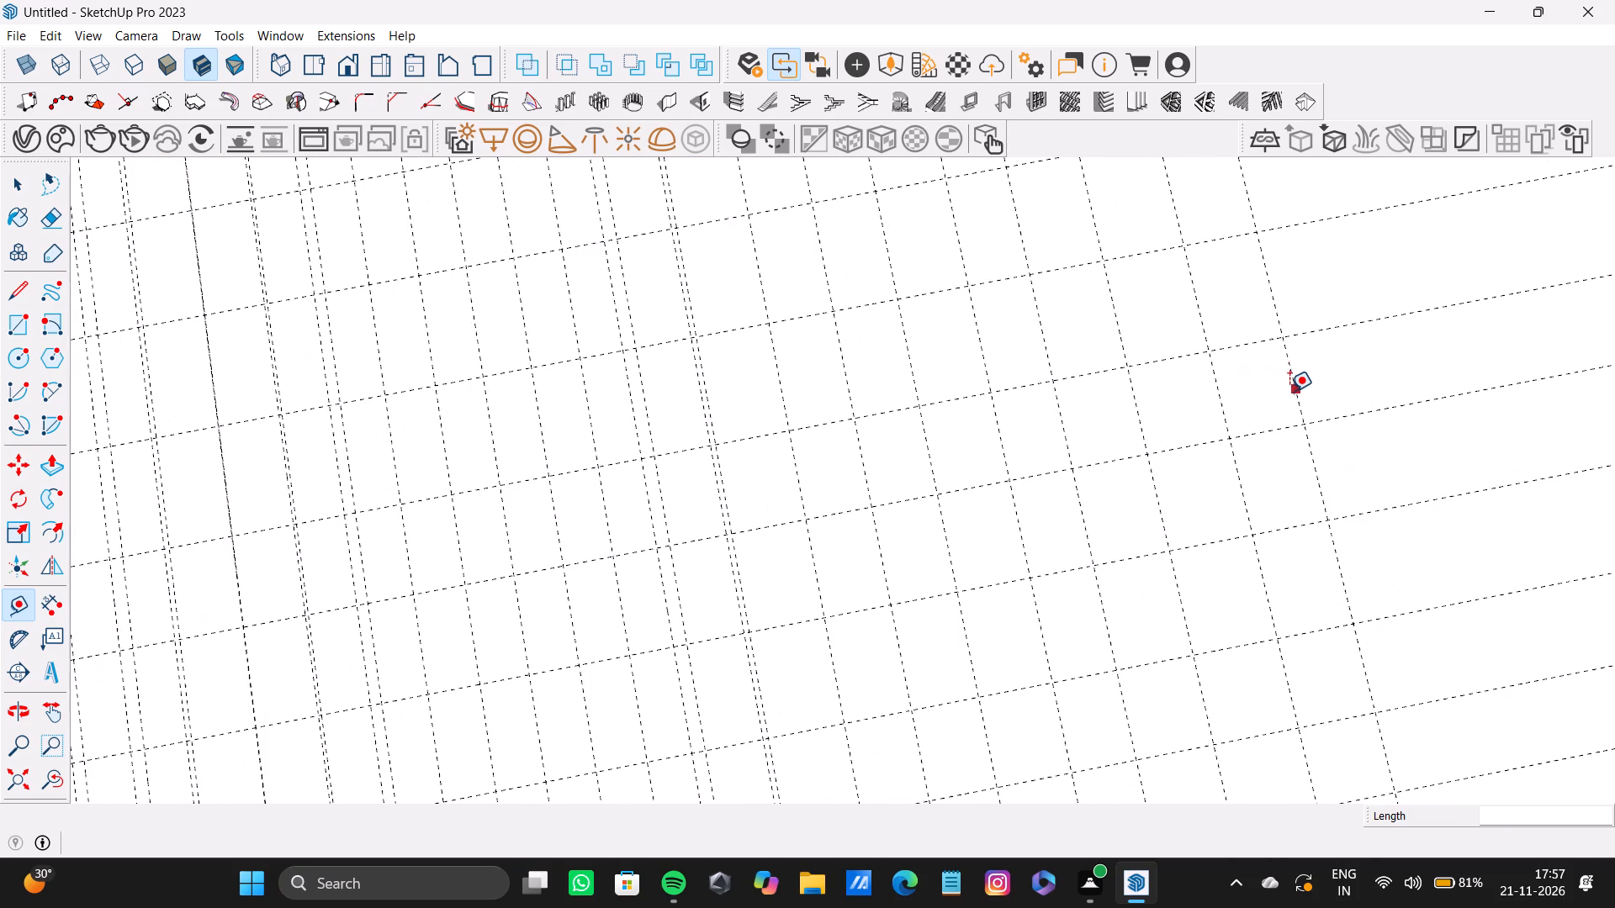
{"action": "left_click_drag", "start_coordinate": [1289, 391], "coordinate": [1300, 390]}
{"action": "key", "text": "space"}
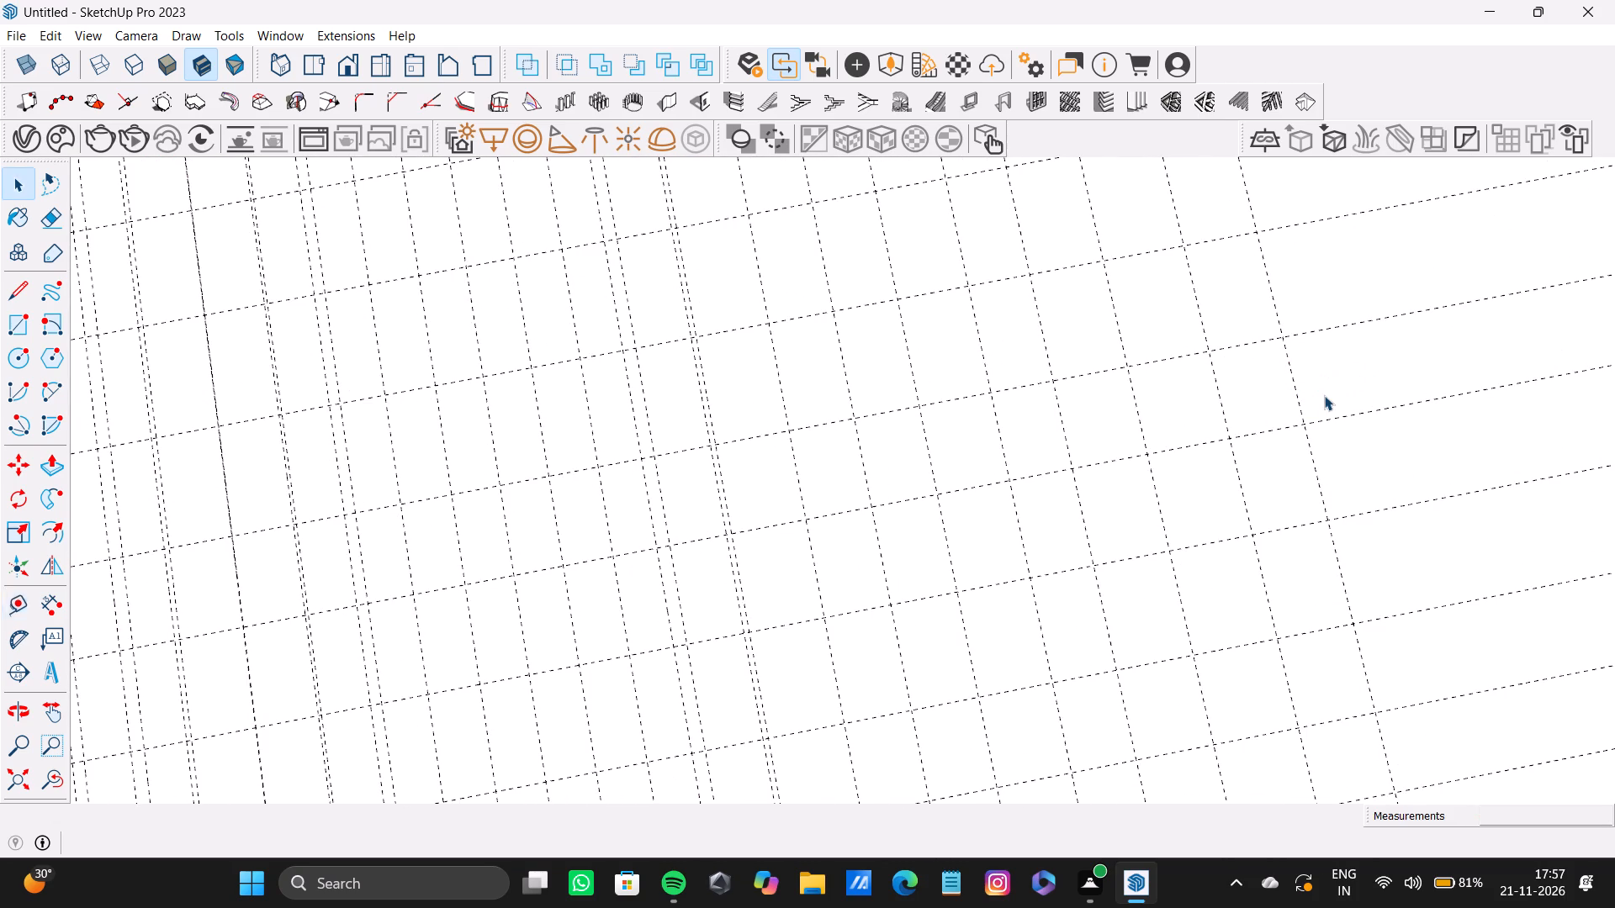
{"action": "key", "text": "t"}
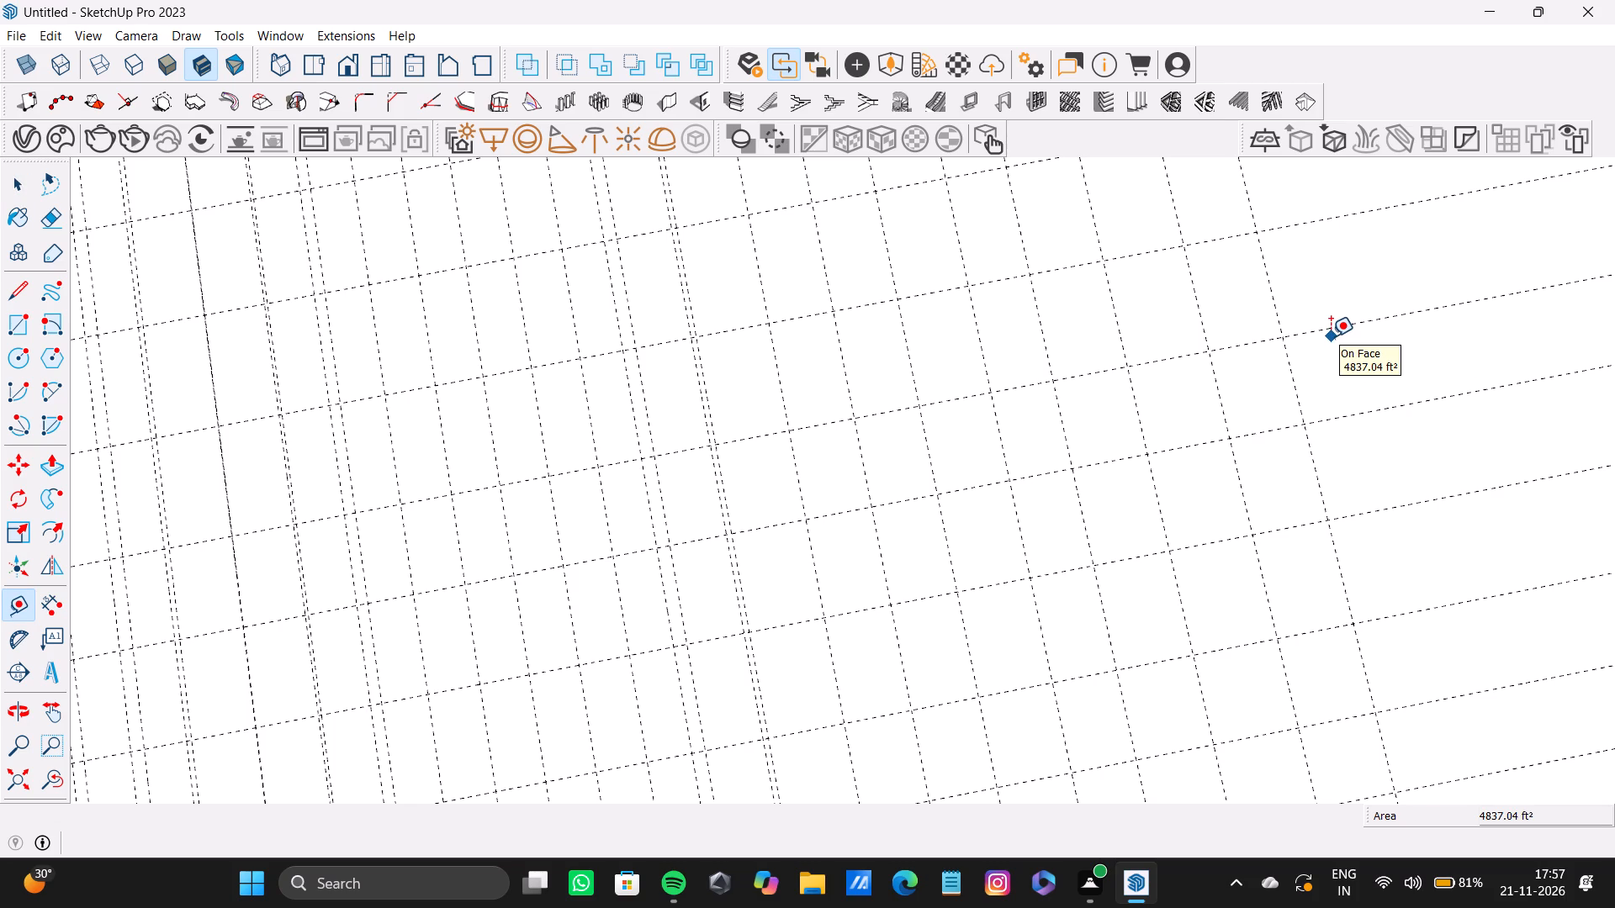
{"action": "left_click", "coordinate": [1295, 393]}
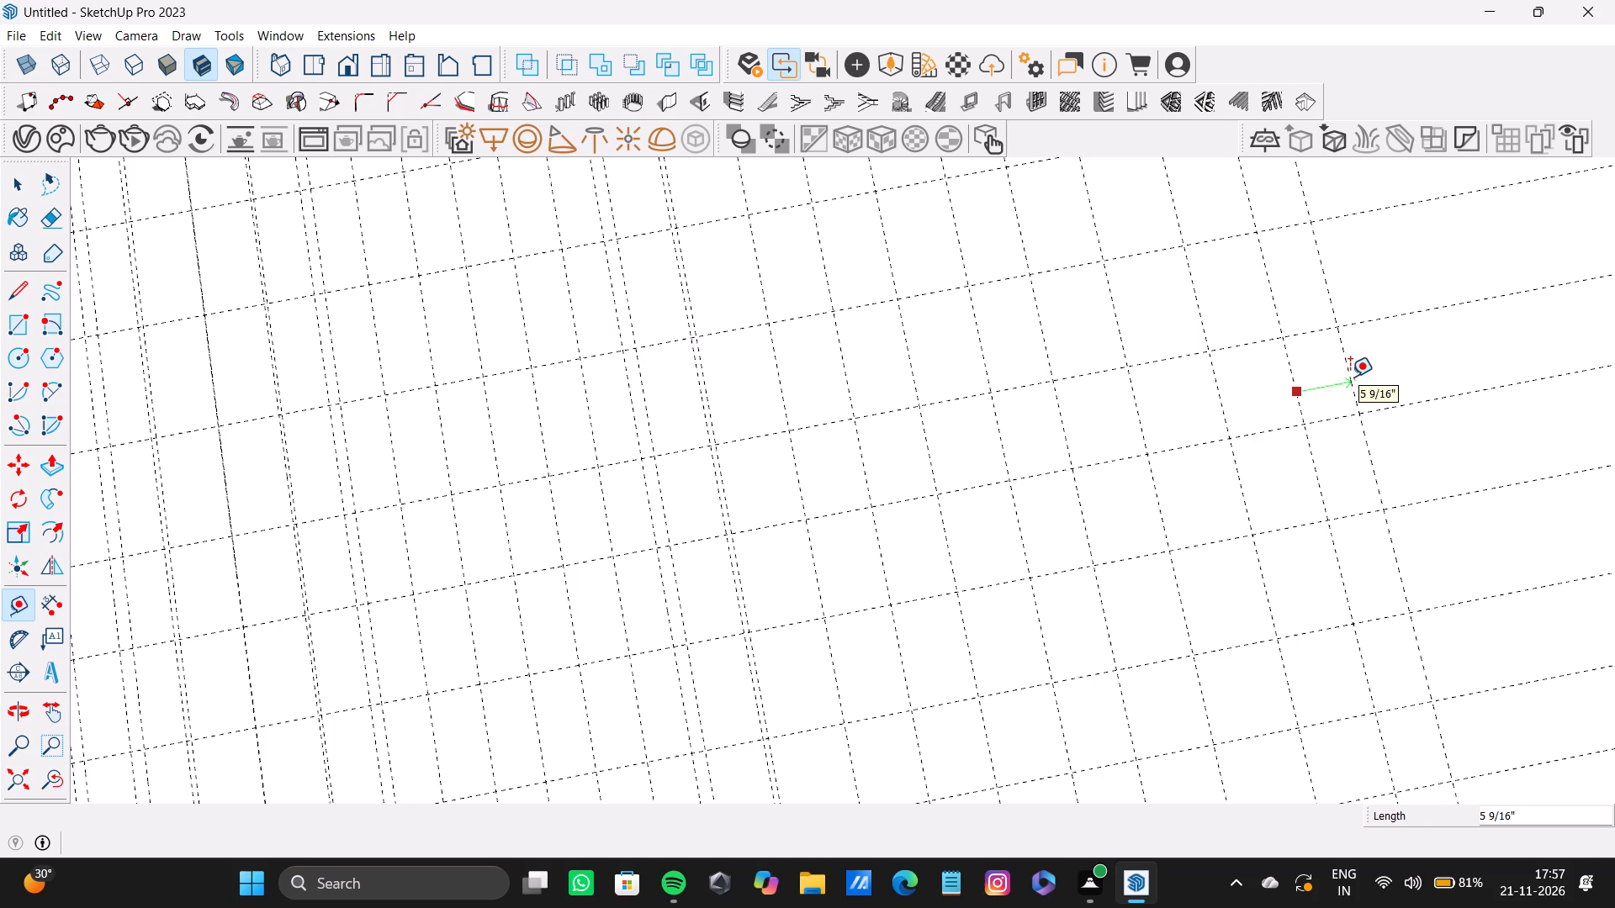
{"action": "left_click", "coordinate": [1350, 377]}
{"action": "left_click", "coordinate": [1350, 377]}
{"action": "double_click", "coordinate": [1395, 370]}
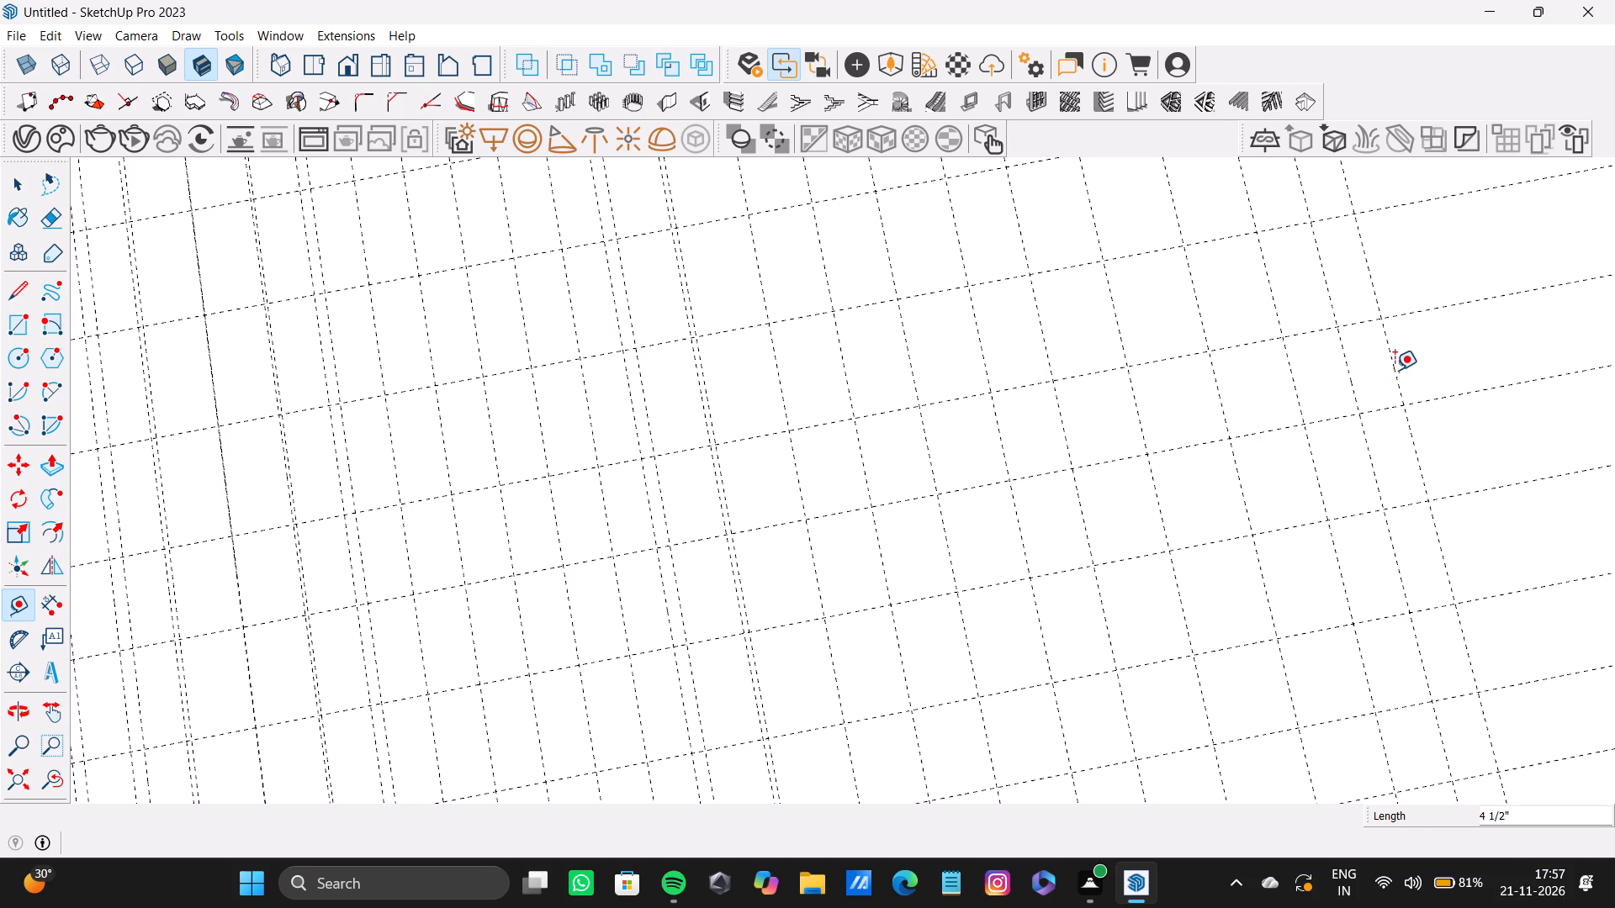
{"action": "left_click", "coordinate": [1439, 361]}
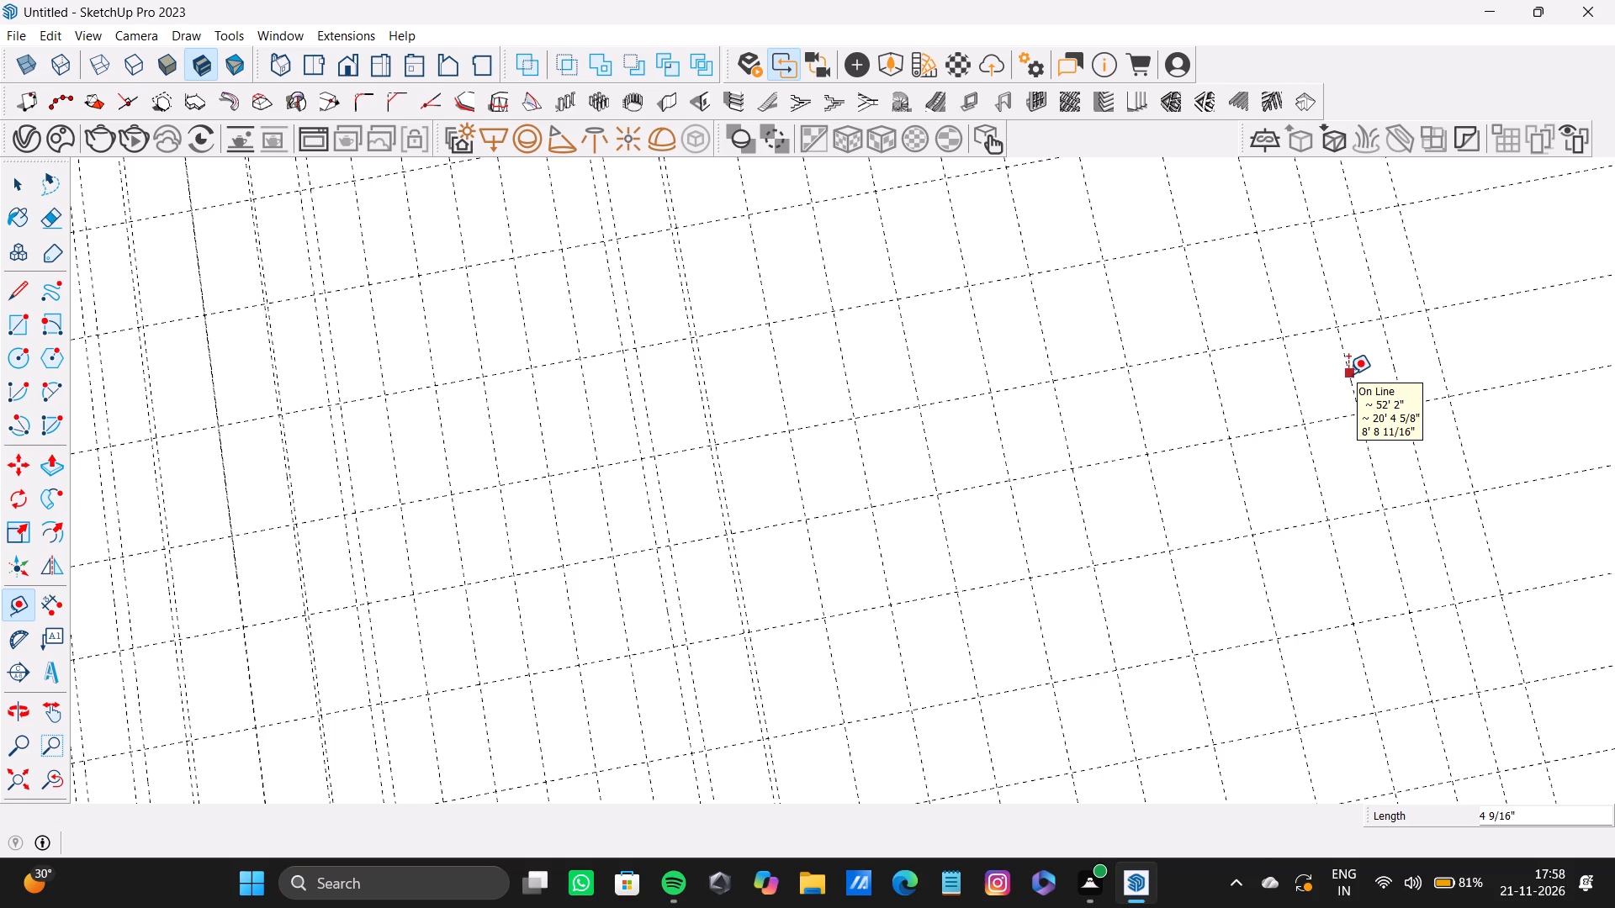
Add three guides in the gaps inside the outer ones, working back toward the red-axis edge, with offsets of roughly 3" to 10".
{"action": "left_click", "coordinate": [1226, 409]}
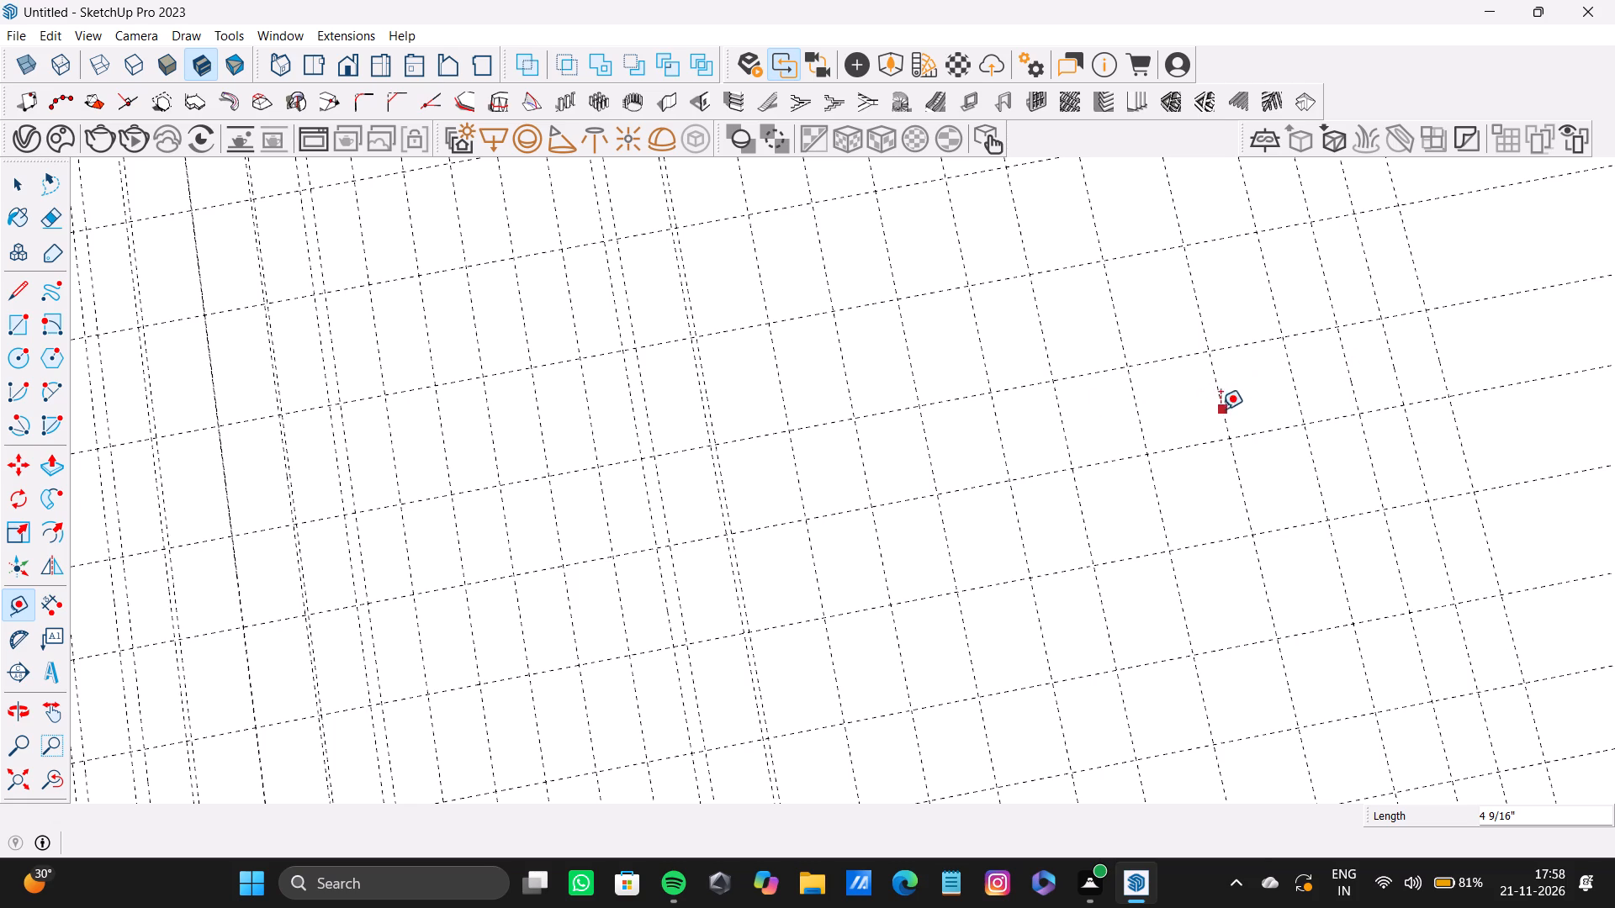
{"action": "left_click", "coordinate": [1181, 414]}
{"action": "left_click", "coordinate": [1145, 441]}
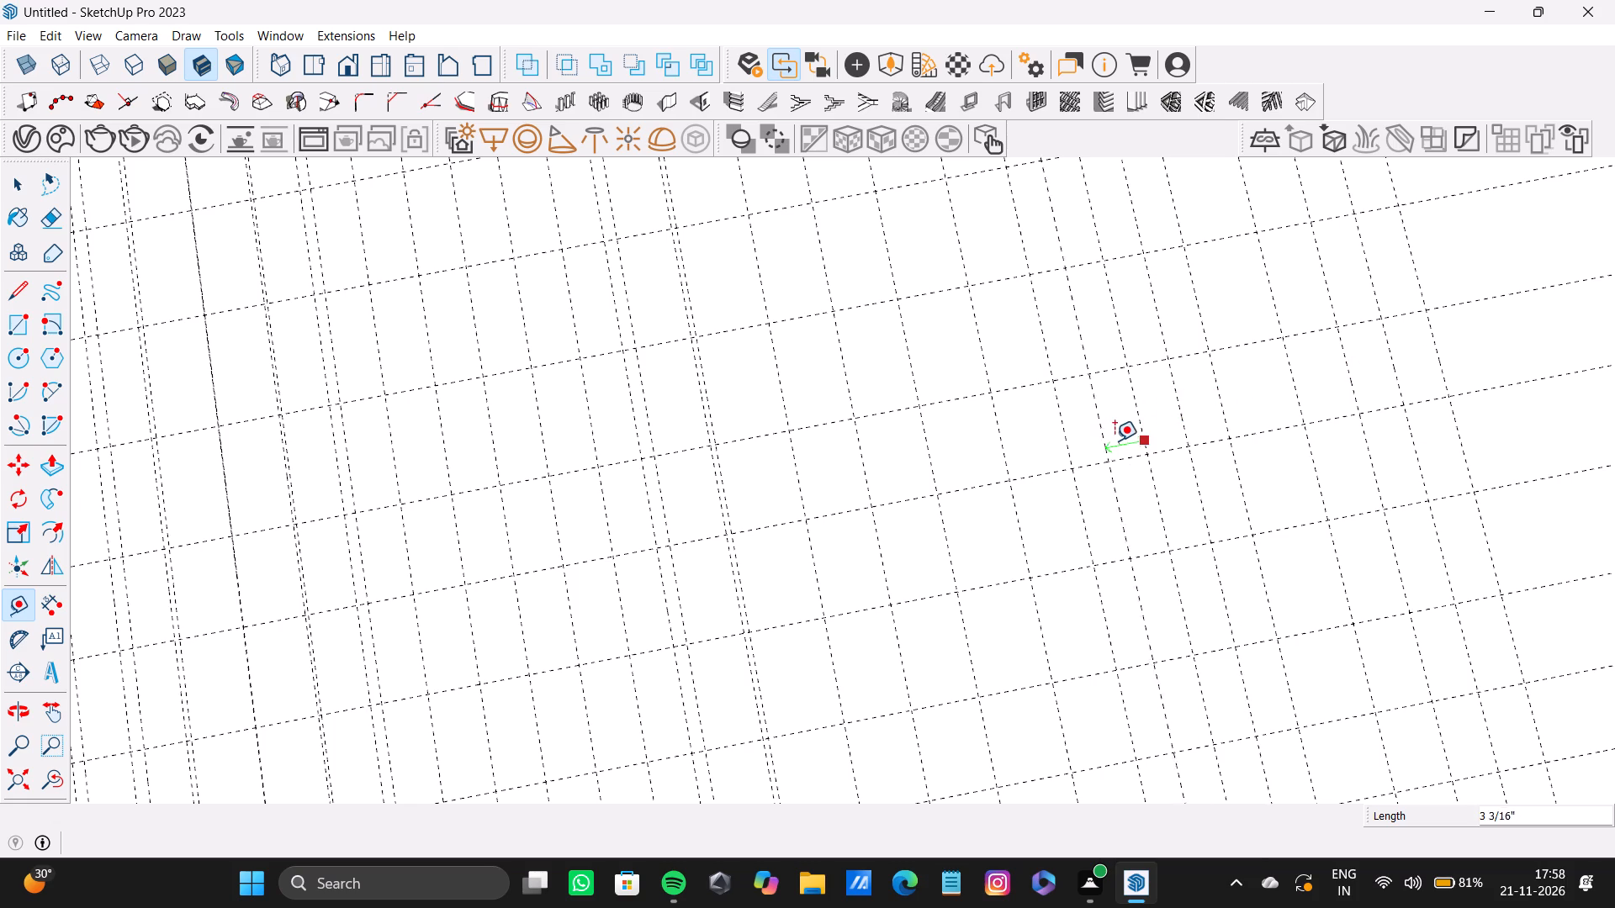
{"action": "left_click", "coordinate": [1111, 441]}
{"action": "left_click", "coordinate": [1065, 449]}
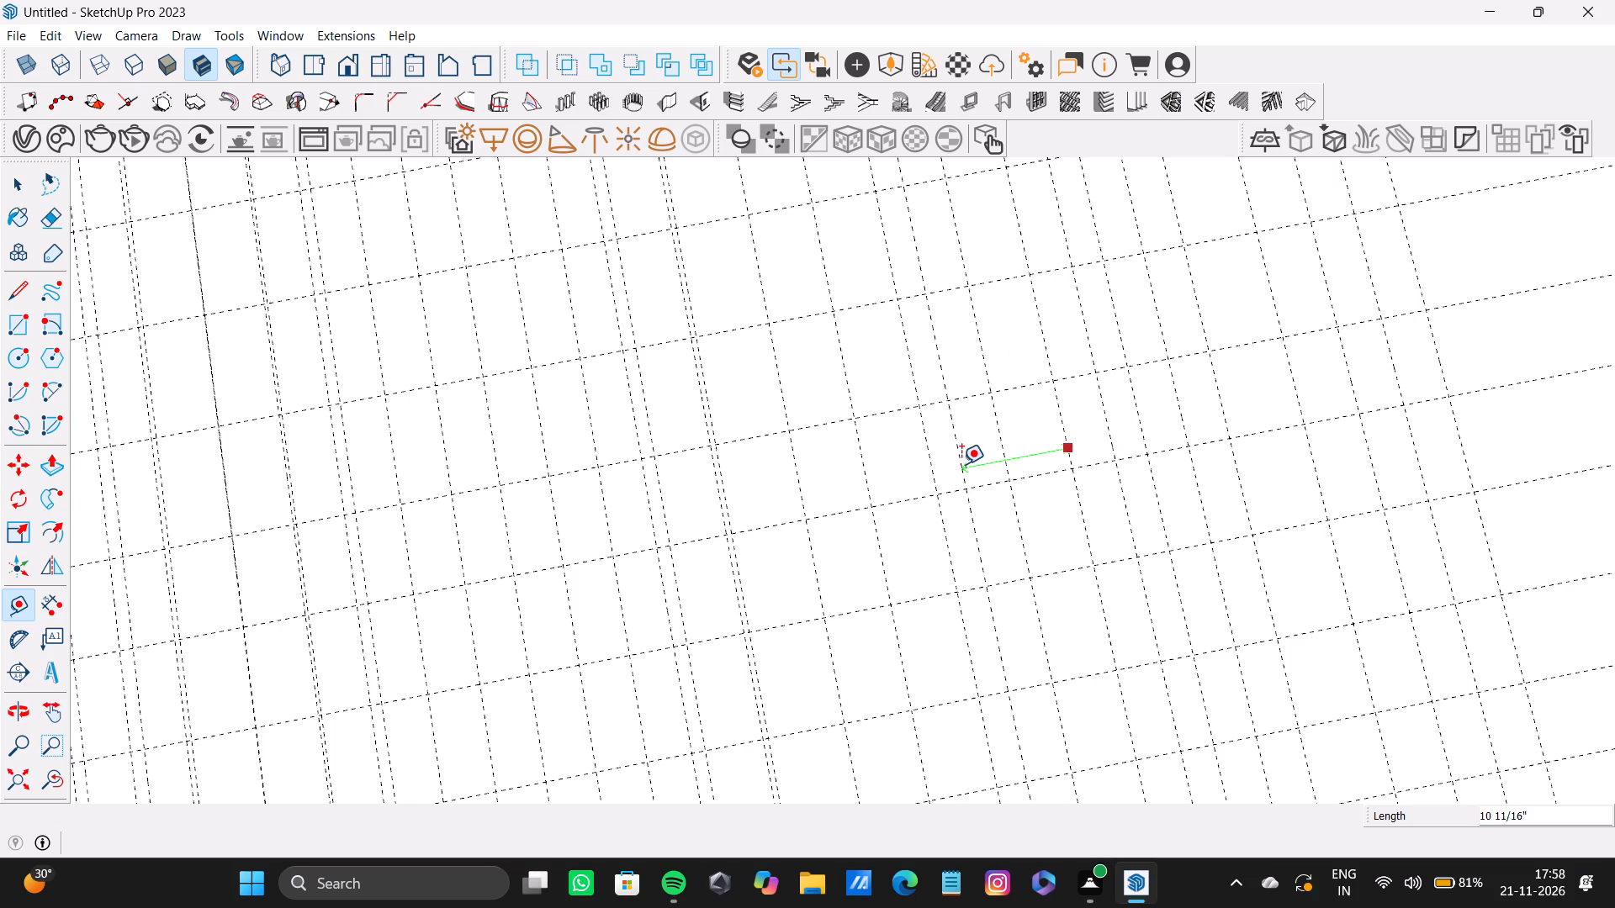
{"action": "left_click", "coordinate": [970, 466]}
Add nine more guides parallel to the red-axis edge beyond the outermost one, each roughly 3 1/2" to 4 1/2" from the previous.
{"action": "scroll", "coordinate": [982, 464], "scroll_direction": "down", "scroll_amount": 12}
{"action": "scroll", "coordinate": [1062, 452], "scroll_direction": "up", "scroll_amount": 3}
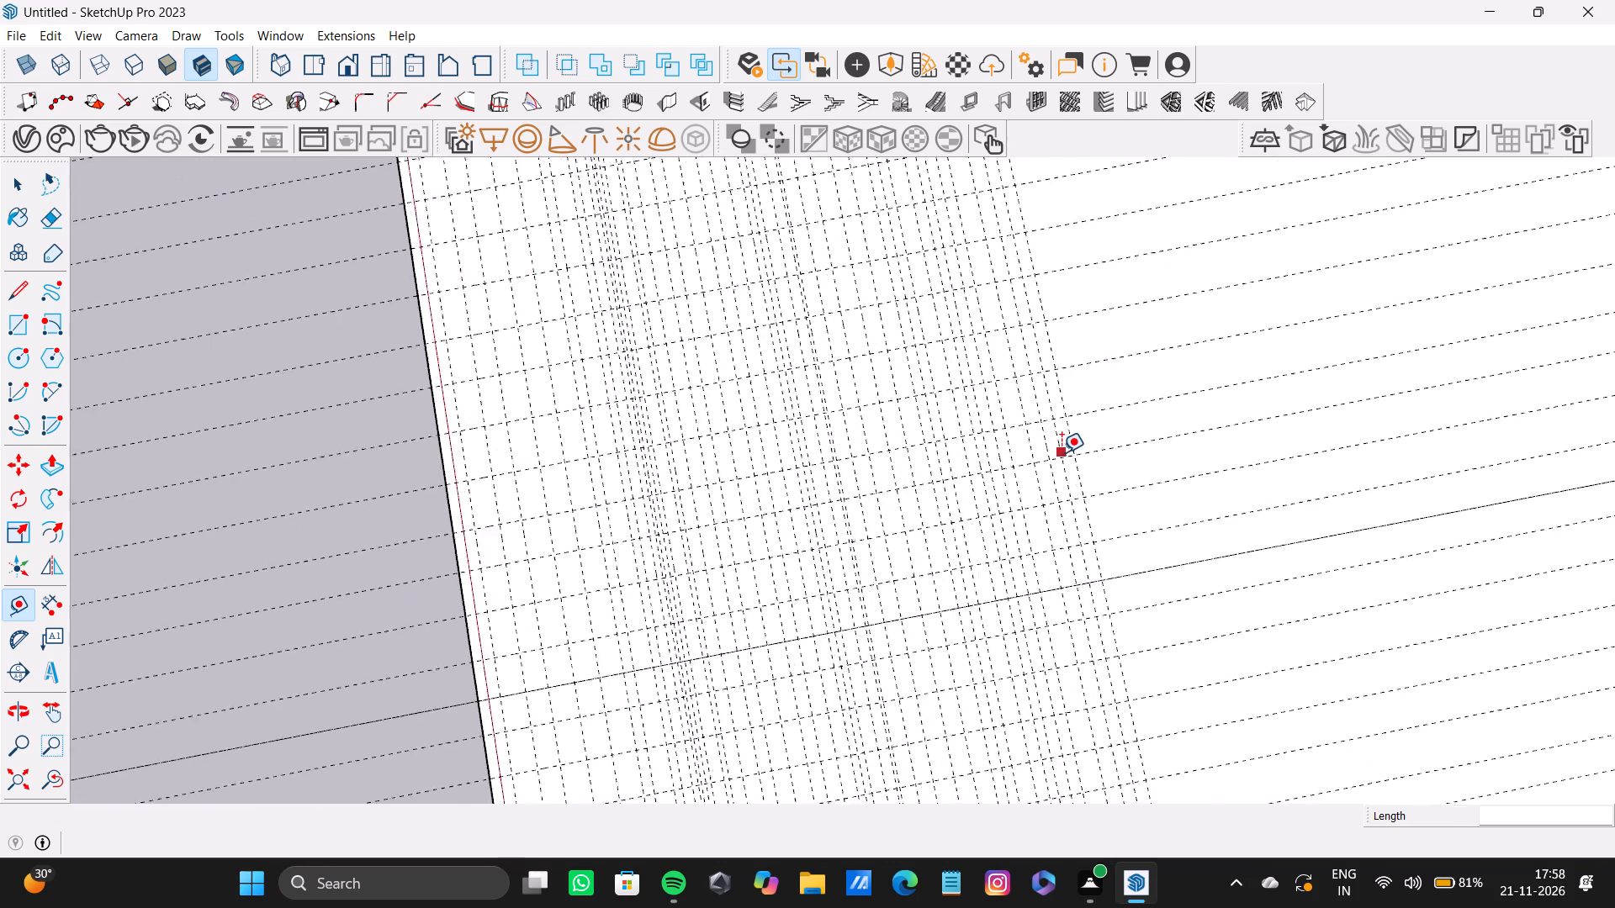
{"action": "scroll", "coordinate": [1062, 452], "scroll_direction": "up", "scroll_amount": 1}
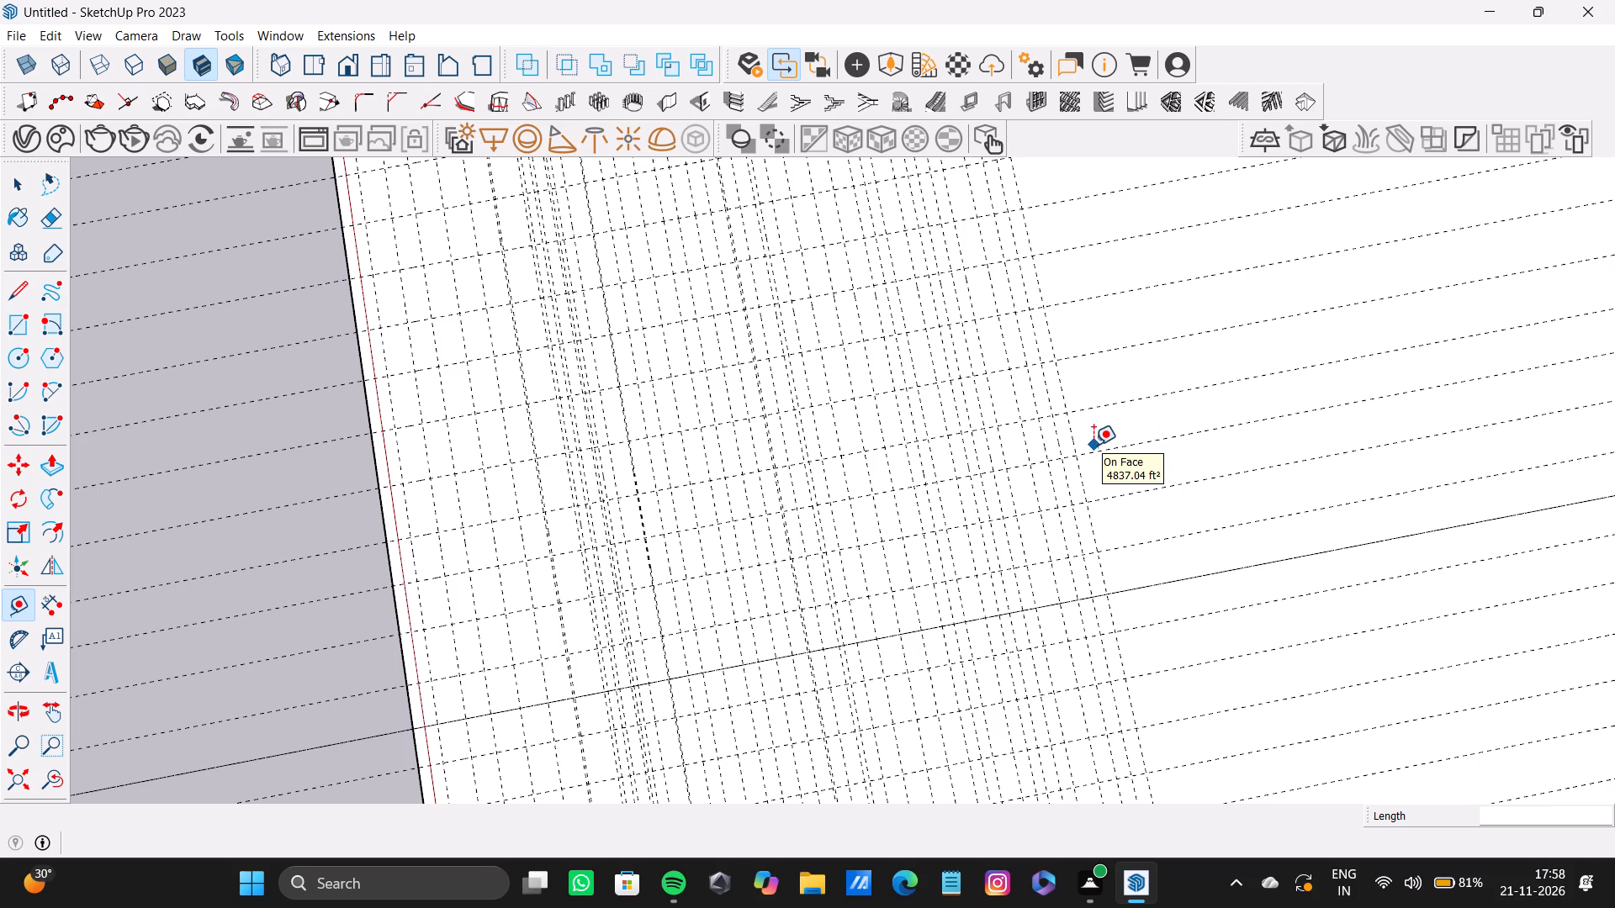
{"action": "scroll", "coordinate": [1093, 442], "scroll_direction": "up", "scroll_amount": 6}
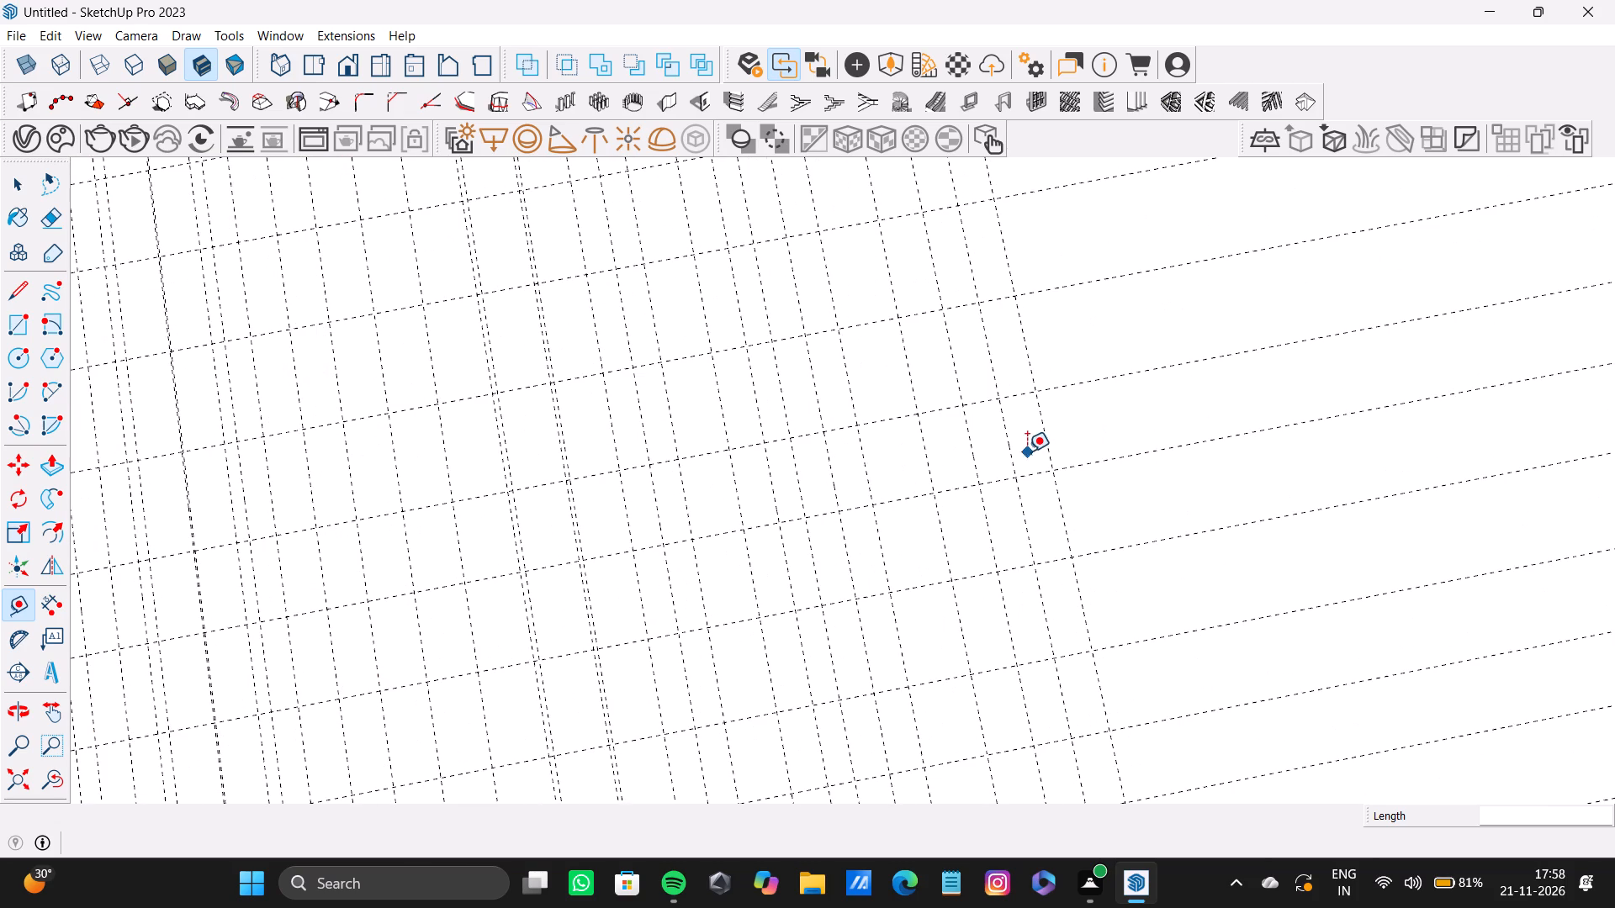
{"action": "left_click", "coordinate": [1046, 449]}
{"action": "double_click", "coordinate": [1073, 441]}
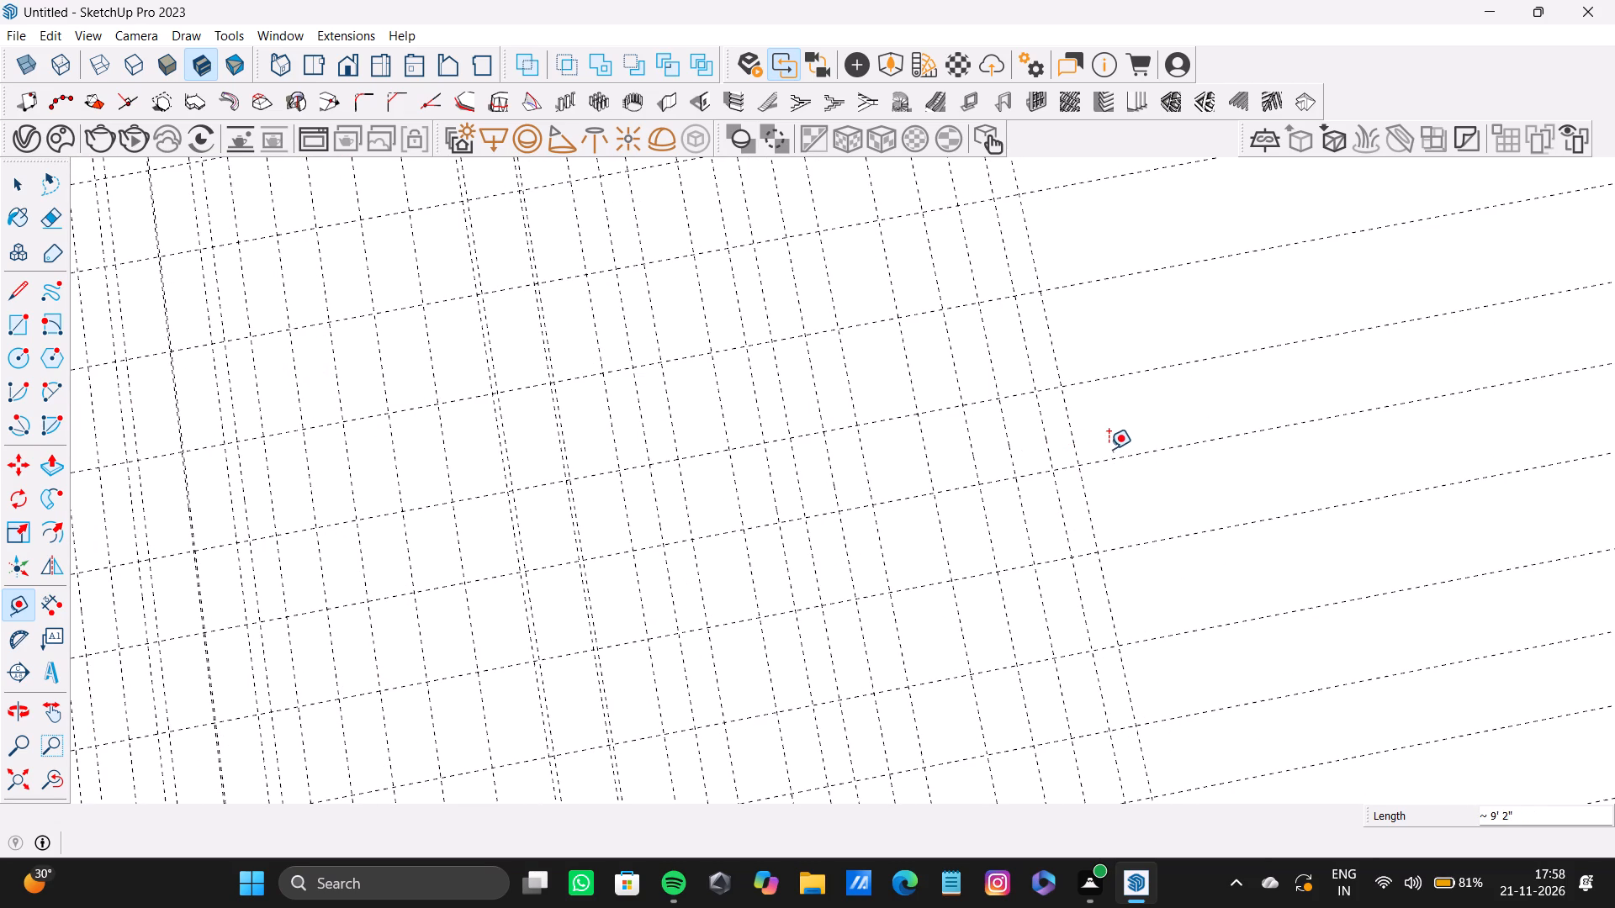
{"action": "double_click", "coordinate": [1109, 429]}
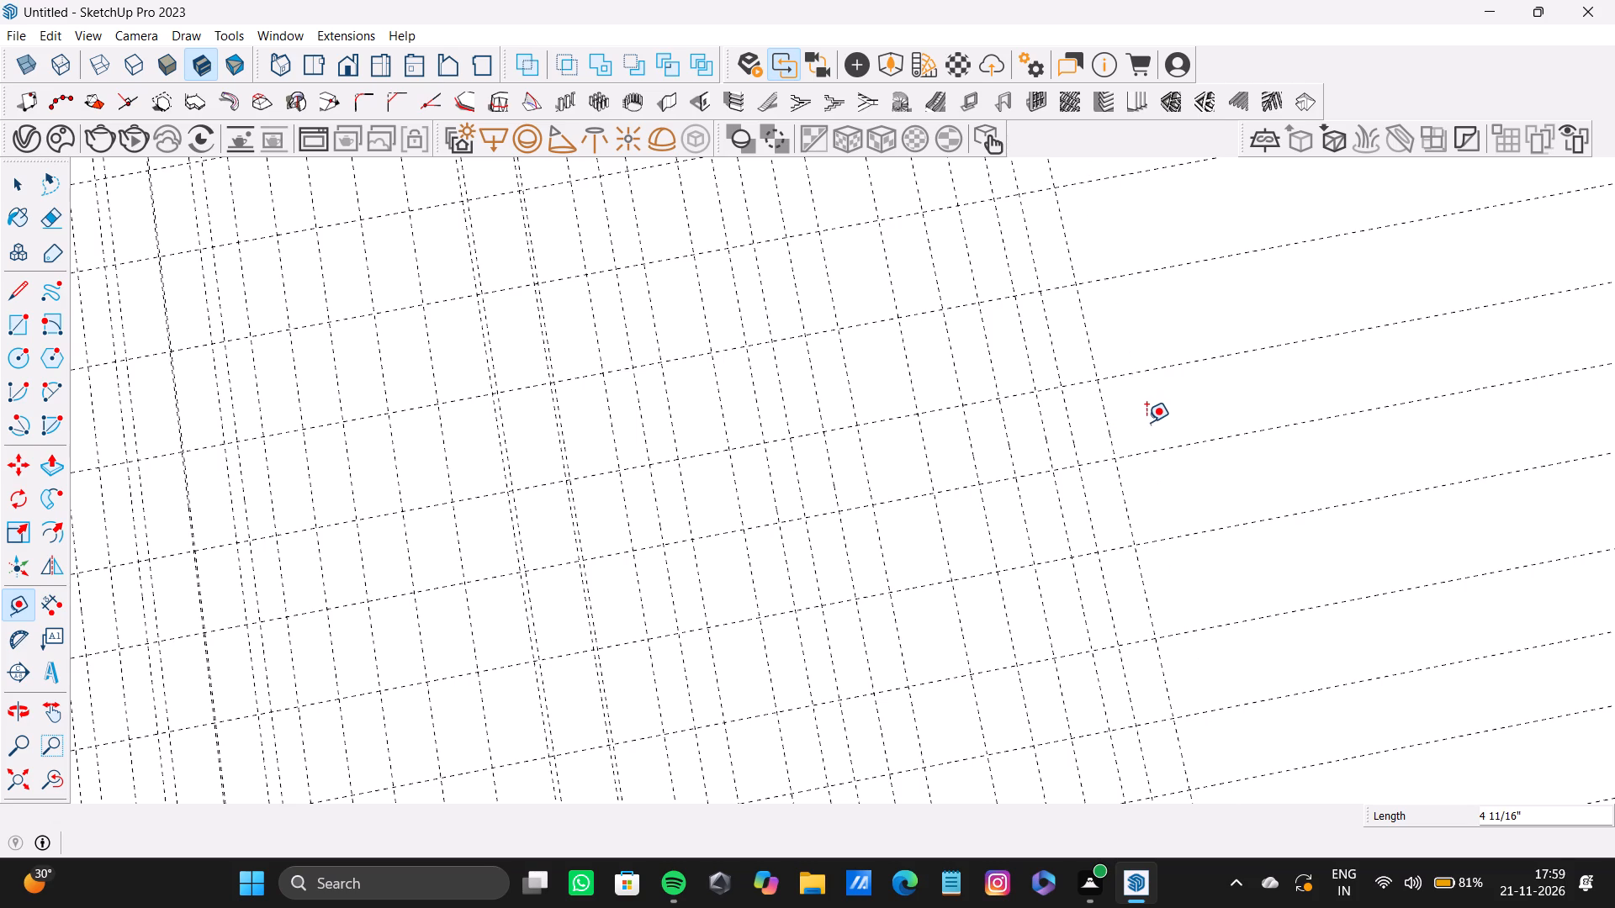
{"action": "double_click", "coordinate": [1145, 424]}
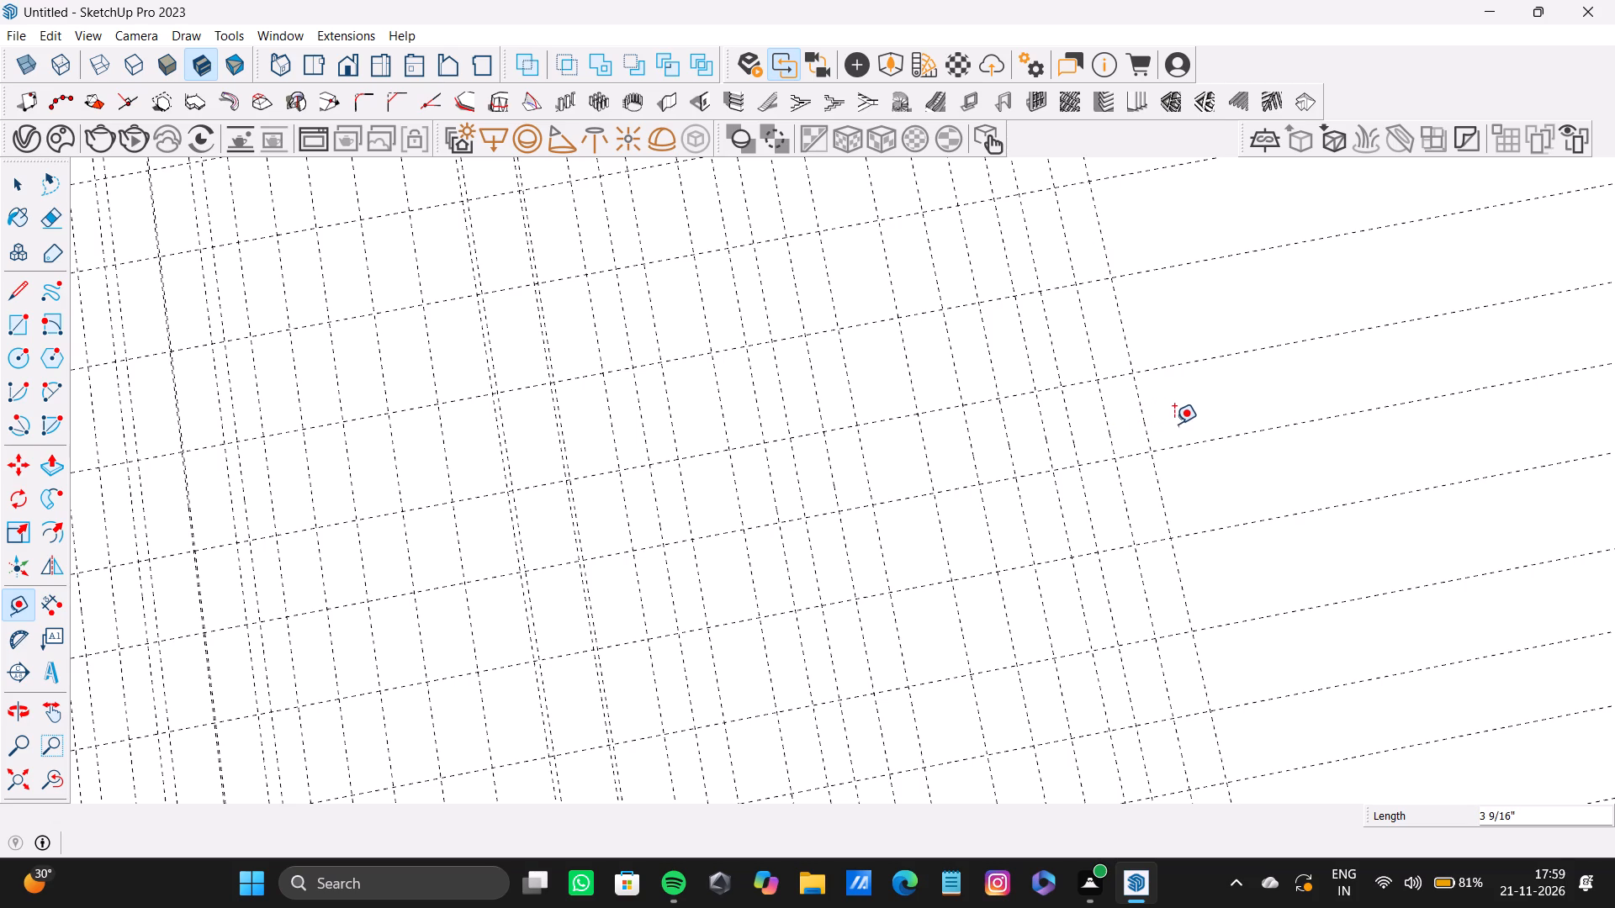
{"action": "double_click", "coordinate": [1178, 424]}
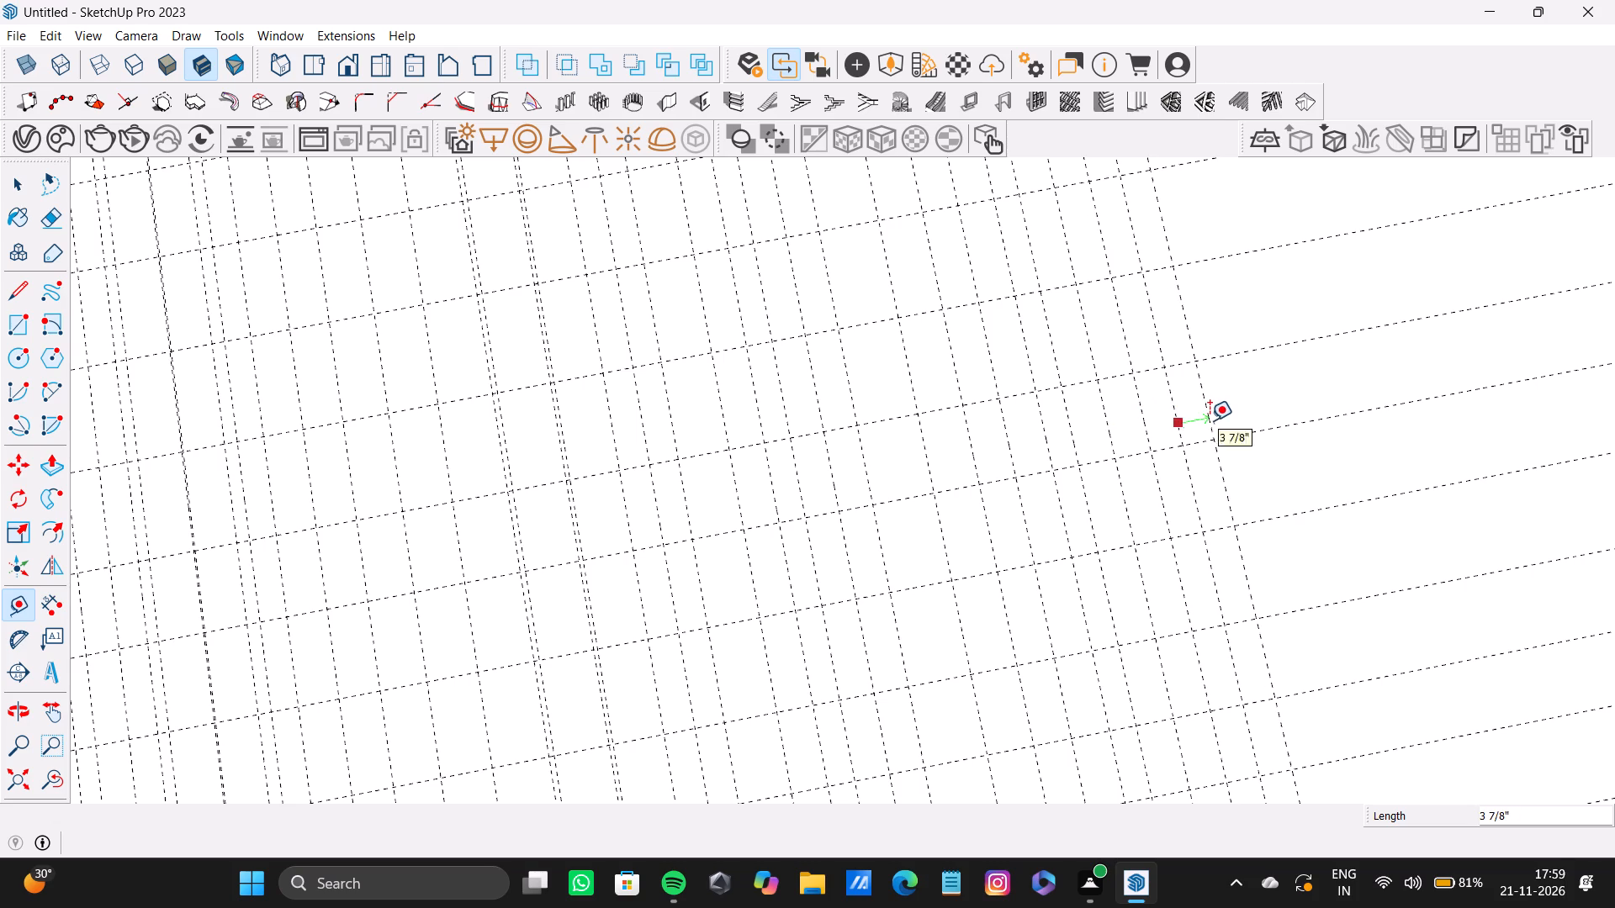
{"action": "double_click", "coordinate": [1210, 420]}
{"action": "double_click", "coordinate": [1242, 417]}
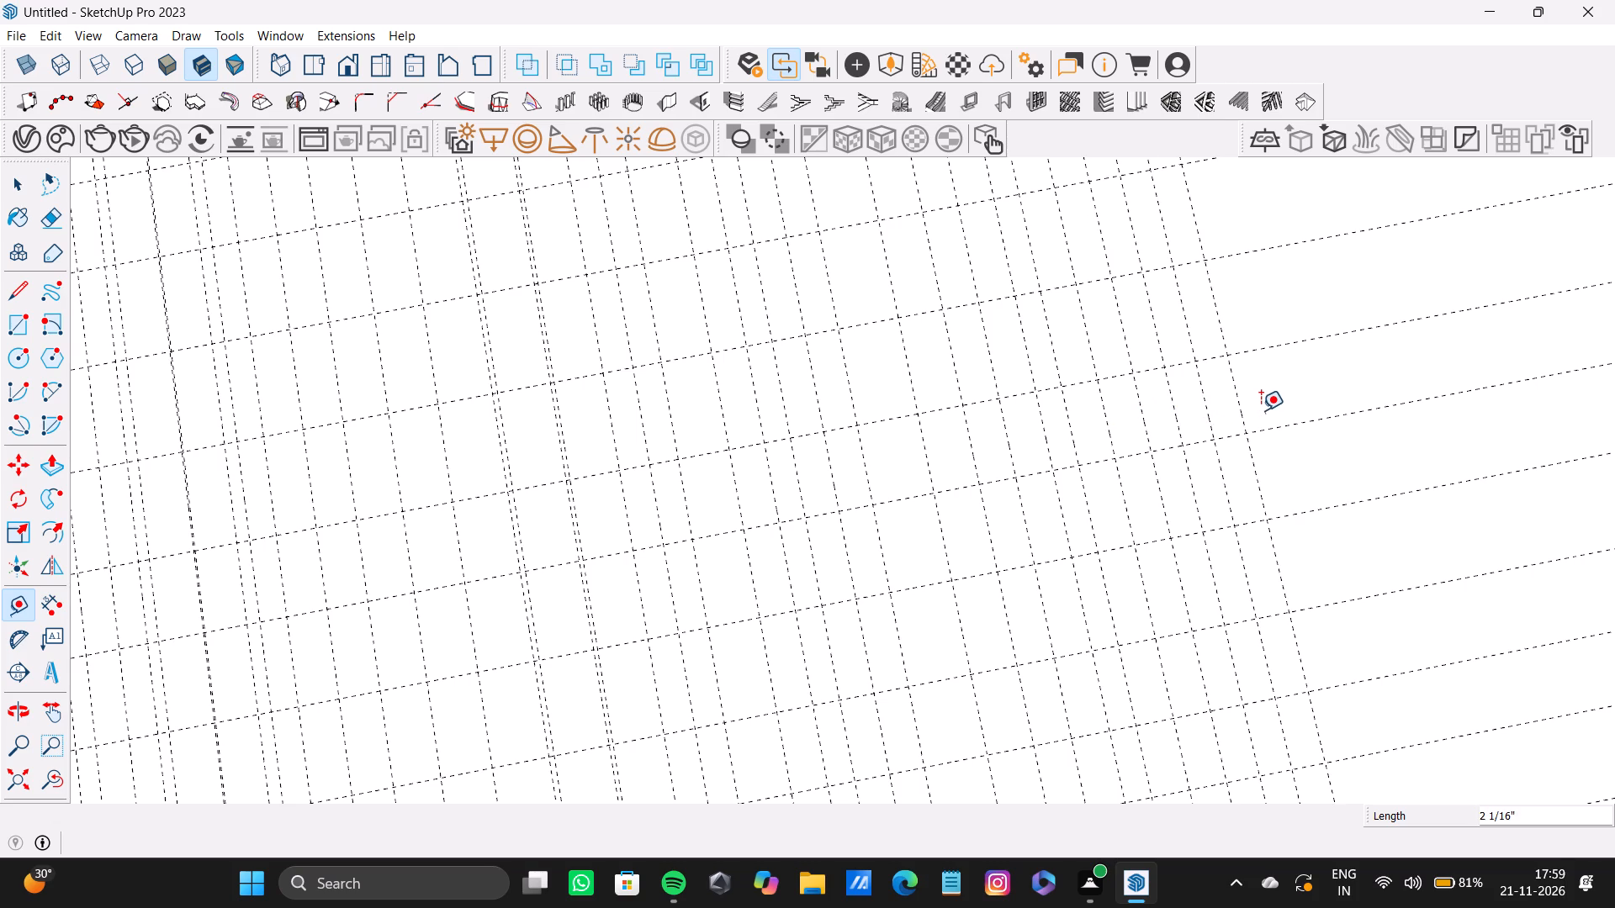
{"action": "double_click", "coordinate": [1271, 408]}
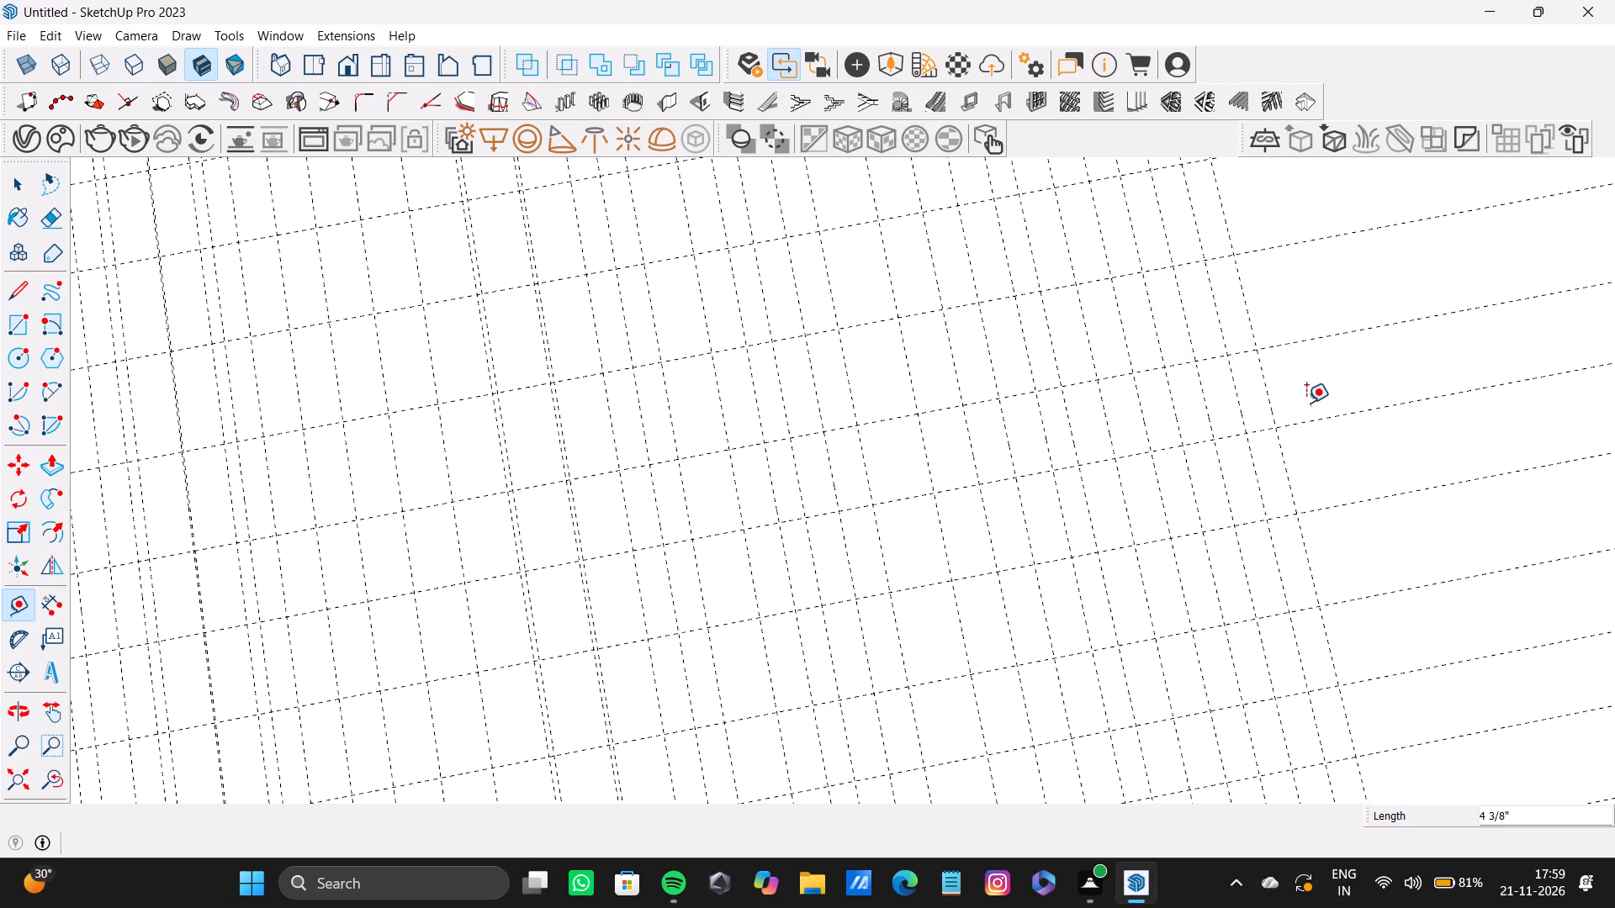
{"action": "left_click", "coordinate": [1302, 404]}
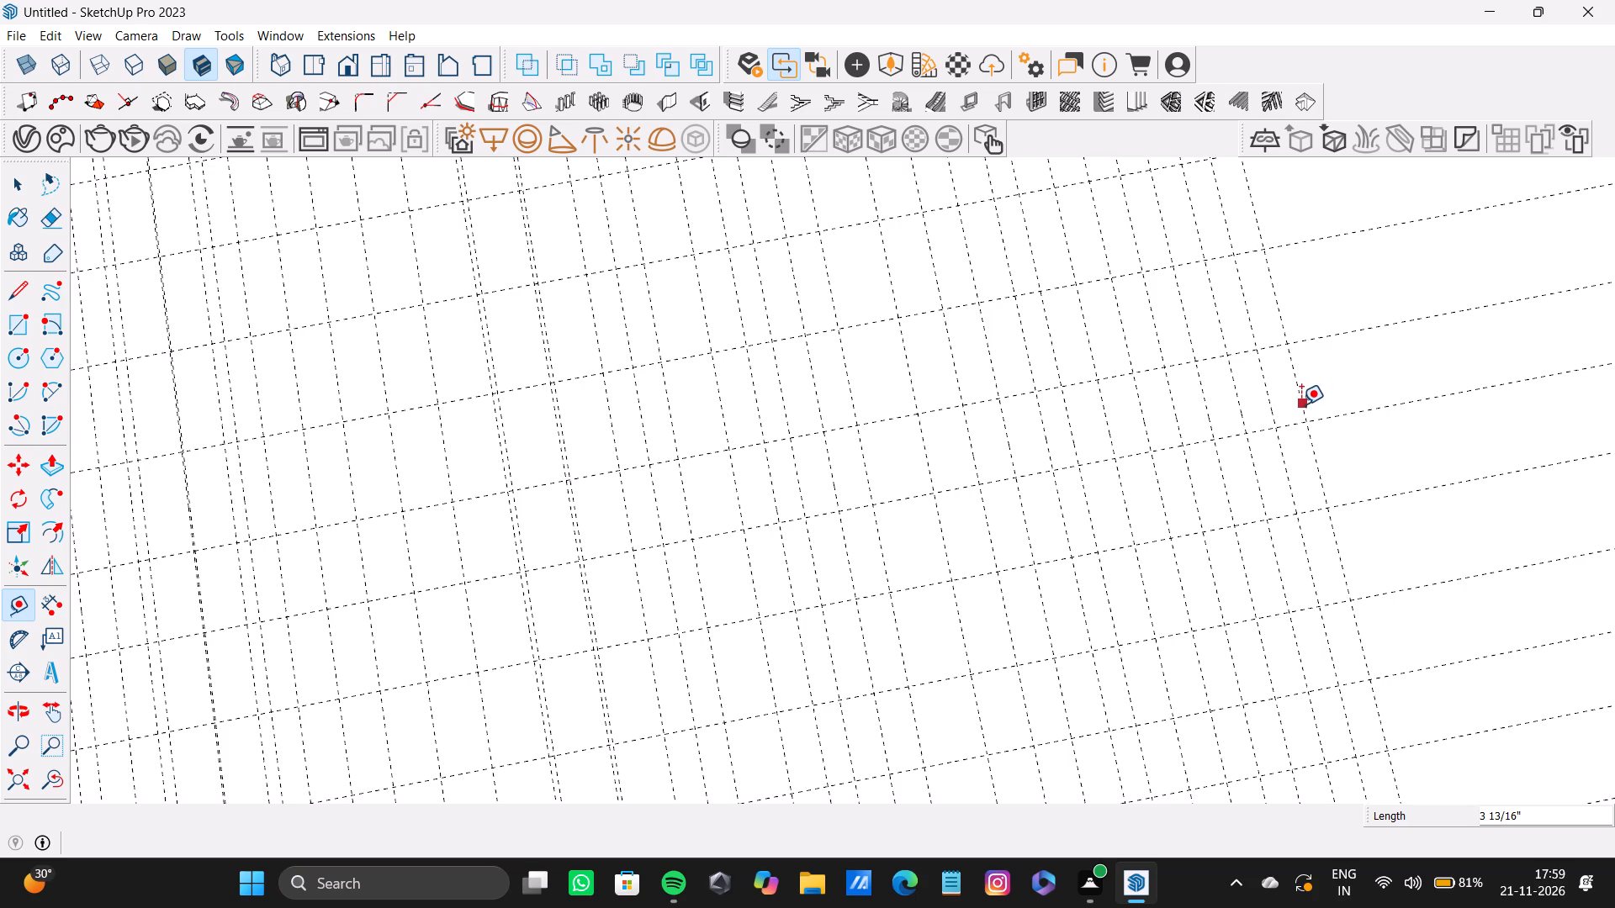
{"action": "left_click", "coordinate": [1300, 404]}
{"action": "left_click", "coordinate": [1337, 404]}
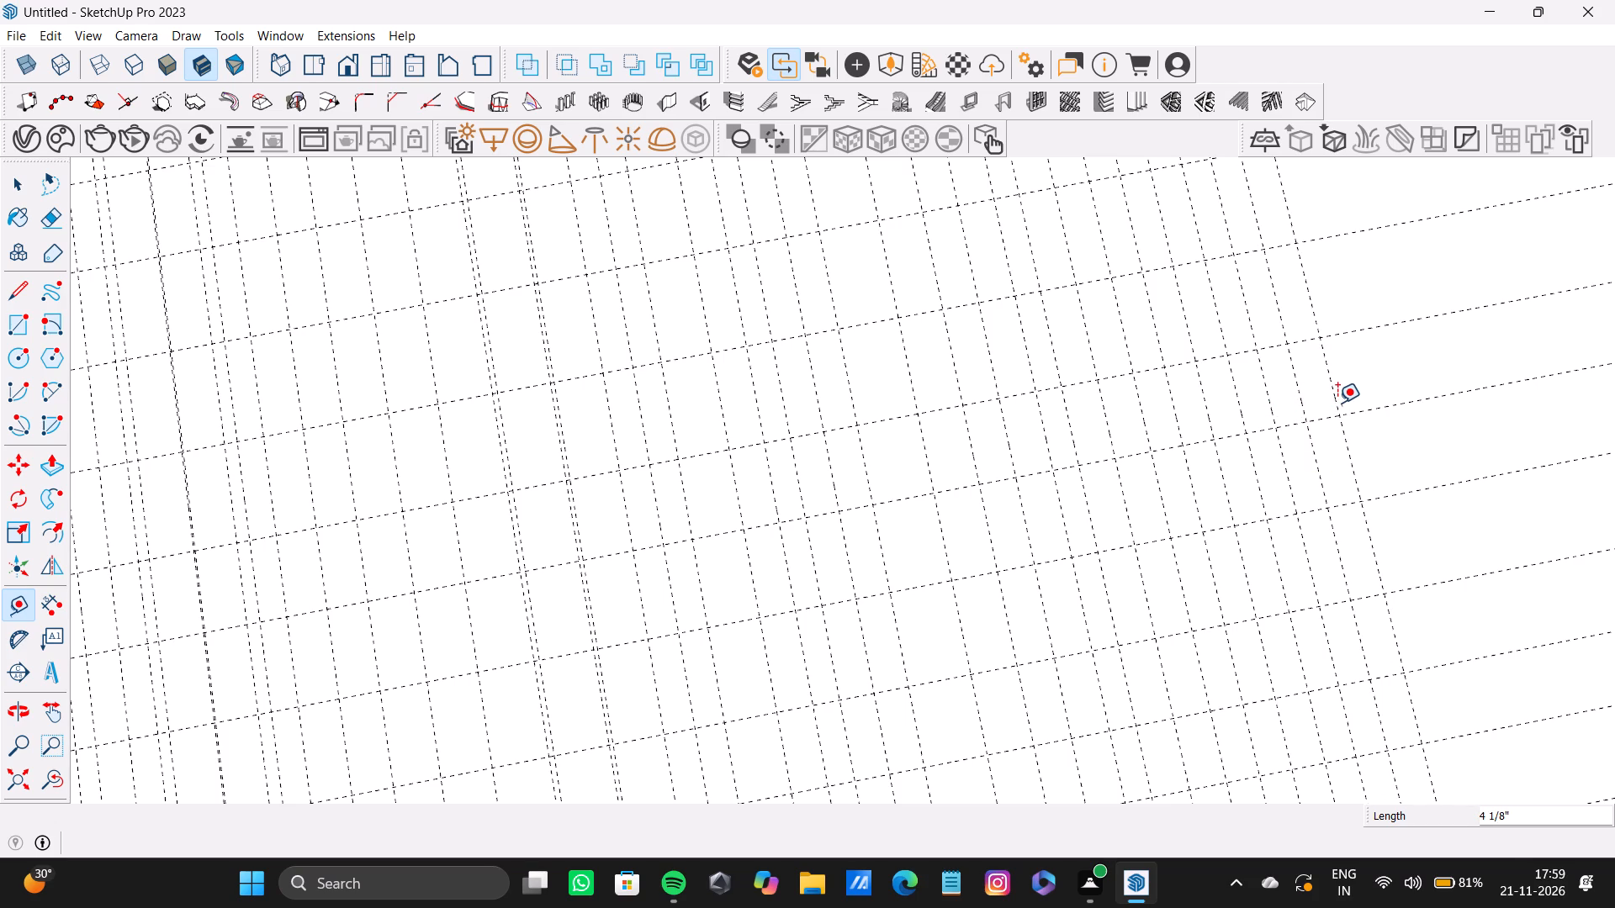
{"action": "left_click", "coordinate": [1337, 403]}
{"action": "key", "text": "space"}
Add a guide about 1 3/4" beyond the outermost one and one midway in each of the four gaps back toward the red-axis edge.
{"action": "type", "text": "t"}
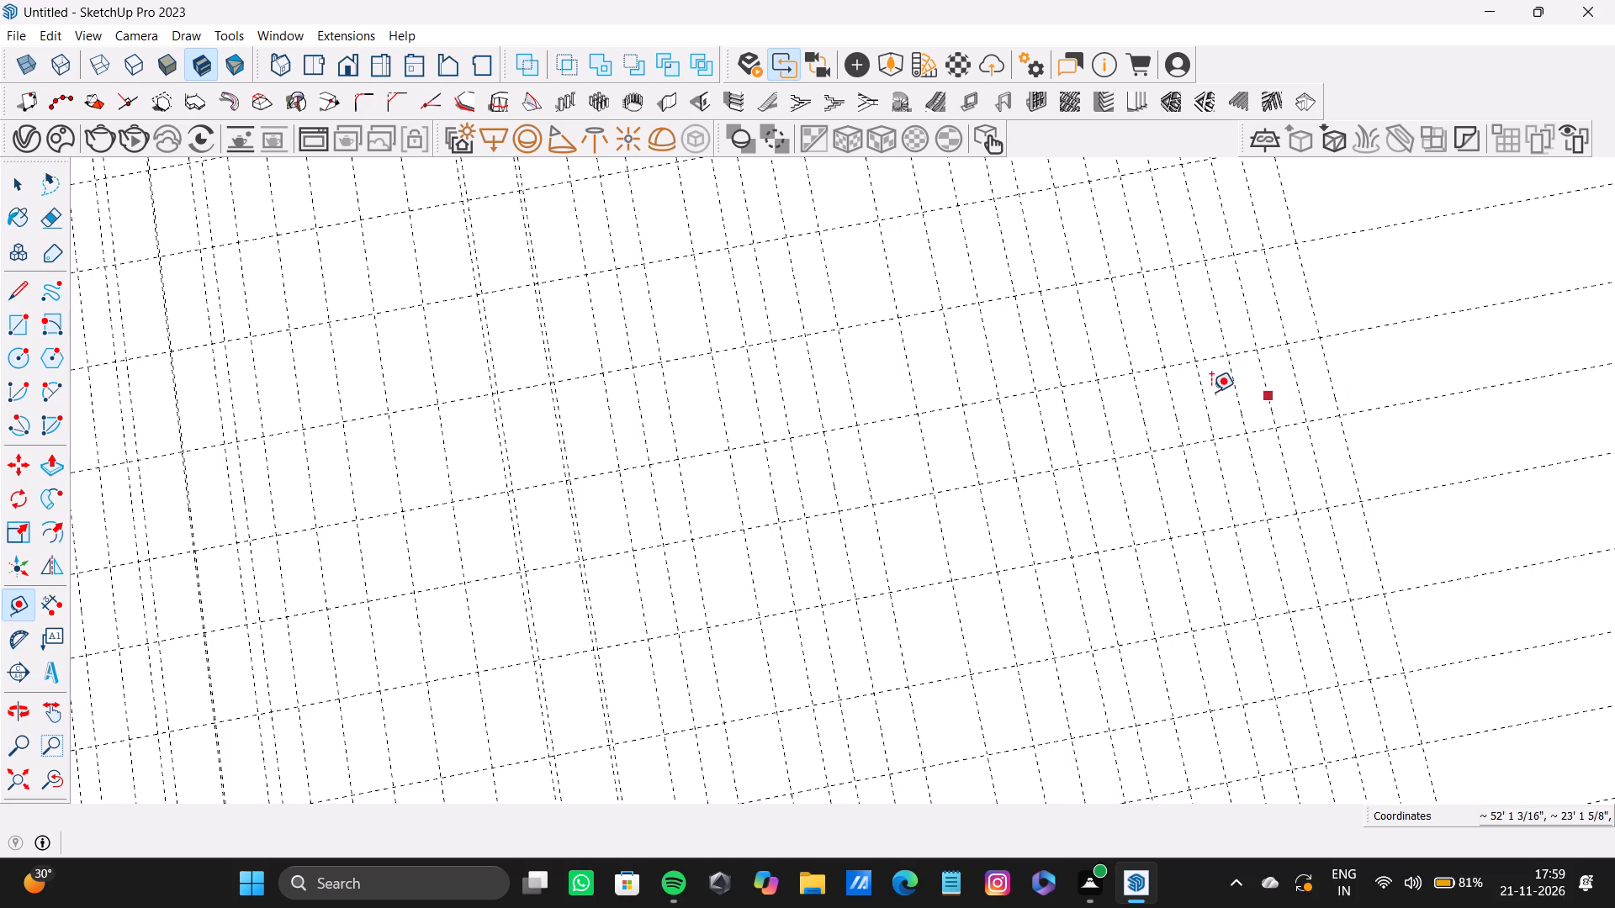
{"action": "scroll", "coordinate": [1347, 401], "scroll_direction": "up", "scroll_amount": 5}
{"action": "left_click", "coordinate": [1310, 398]}
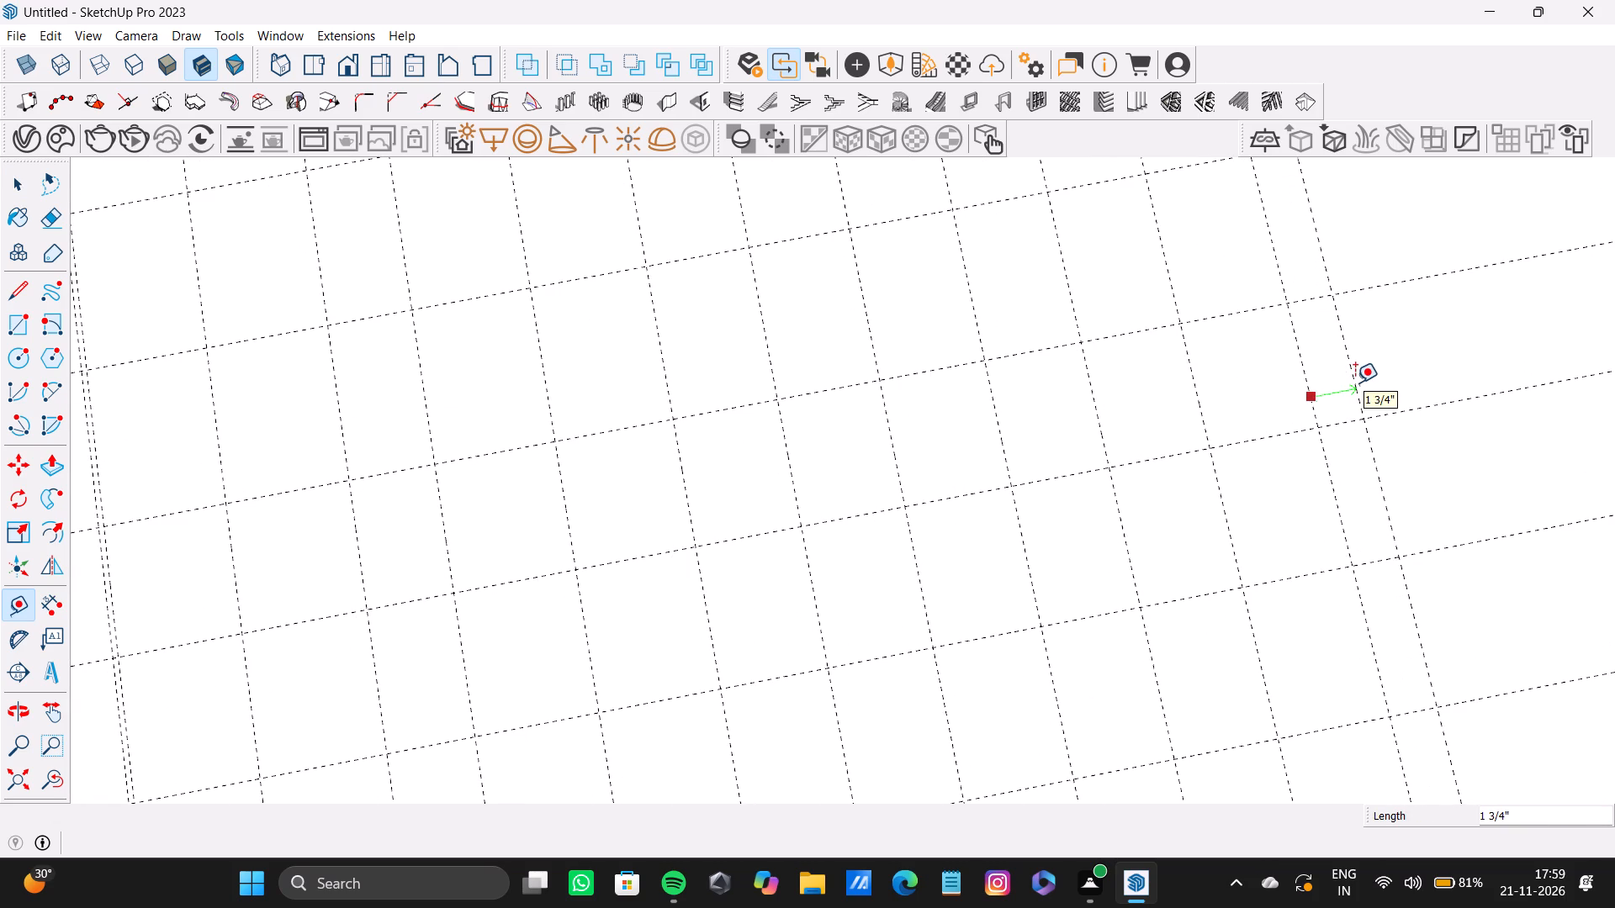
{"action": "double_click", "coordinate": [1355, 383]}
{"action": "double_click", "coordinate": [1252, 396]}
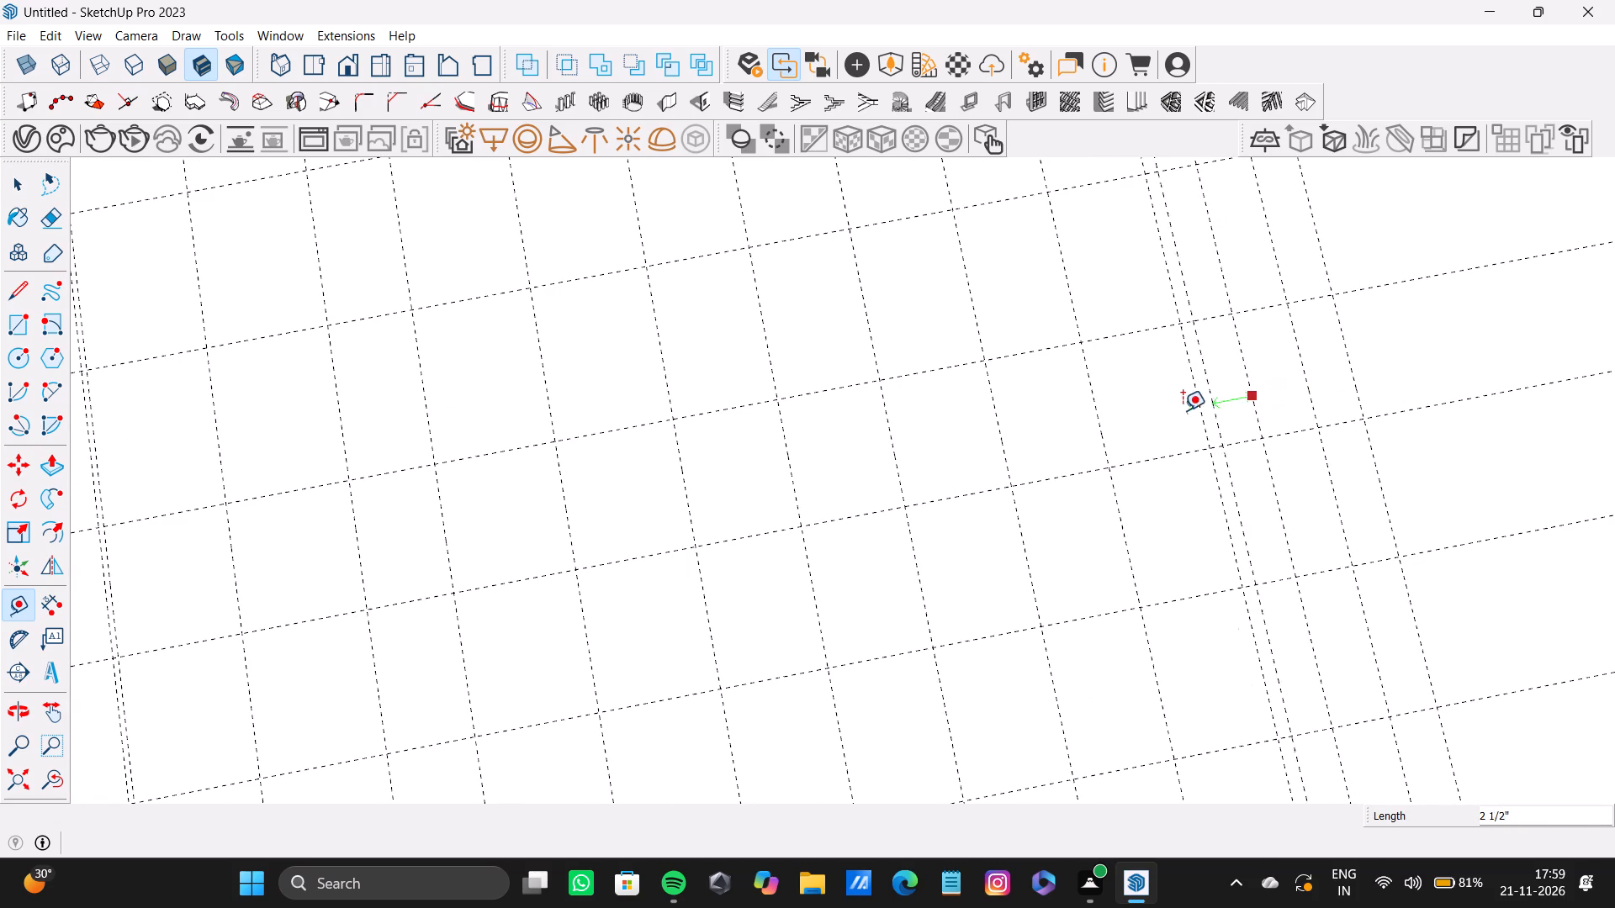
{"action": "double_click", "coordinate": [1143, 420]}
{"action": "double_click", "coordinate": [1051, 437]}
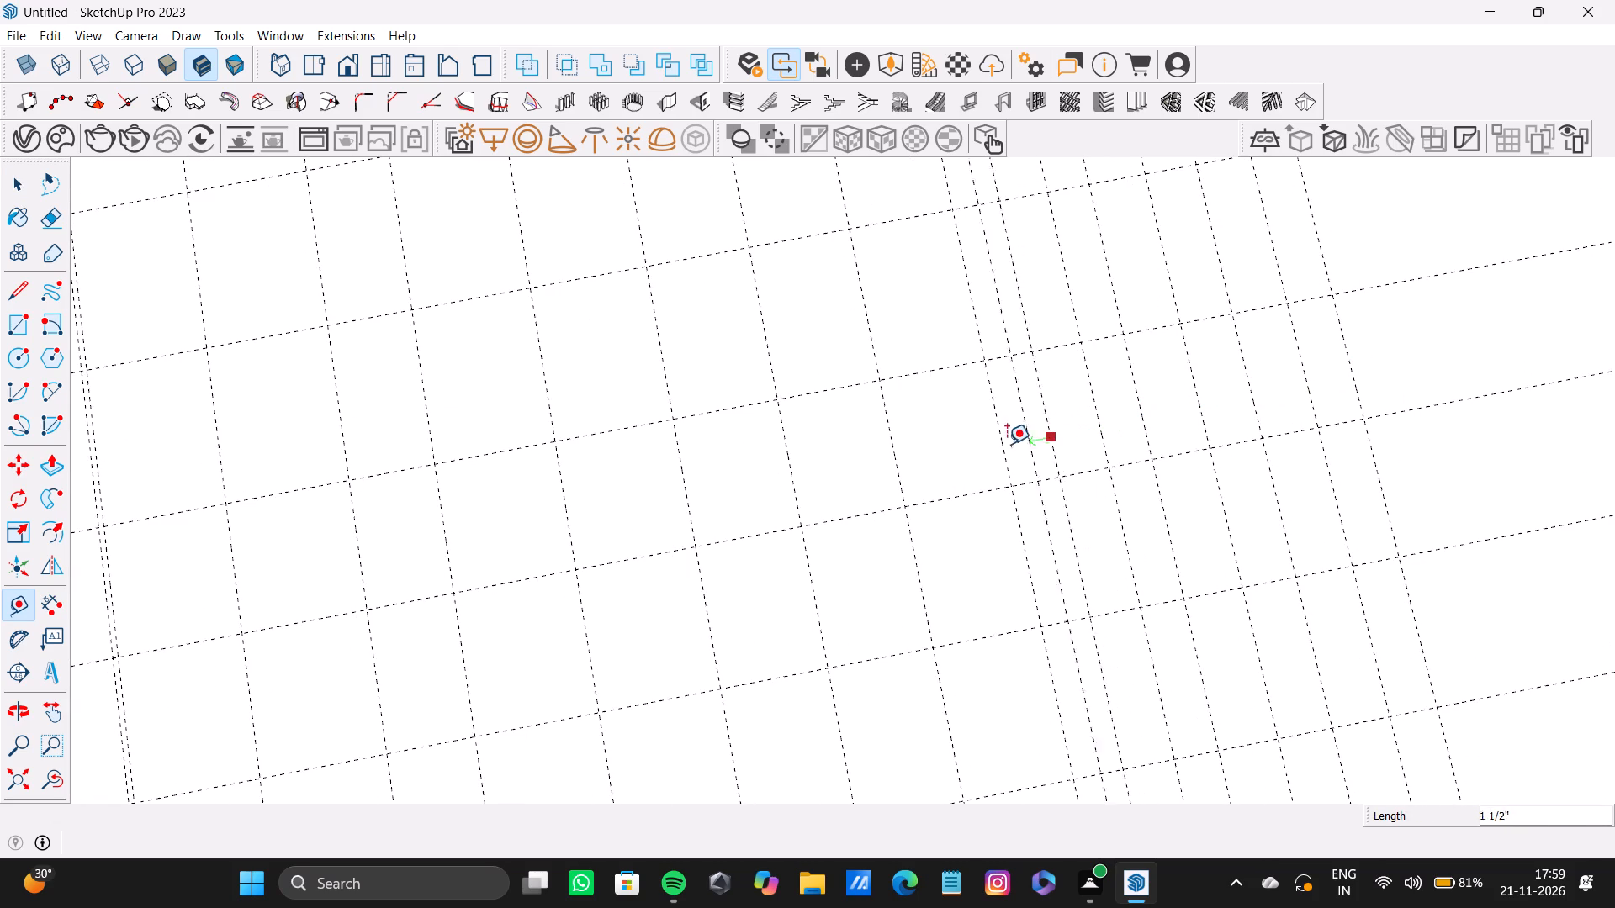
{"action": "left_click", "coordinate": [945, 445]}
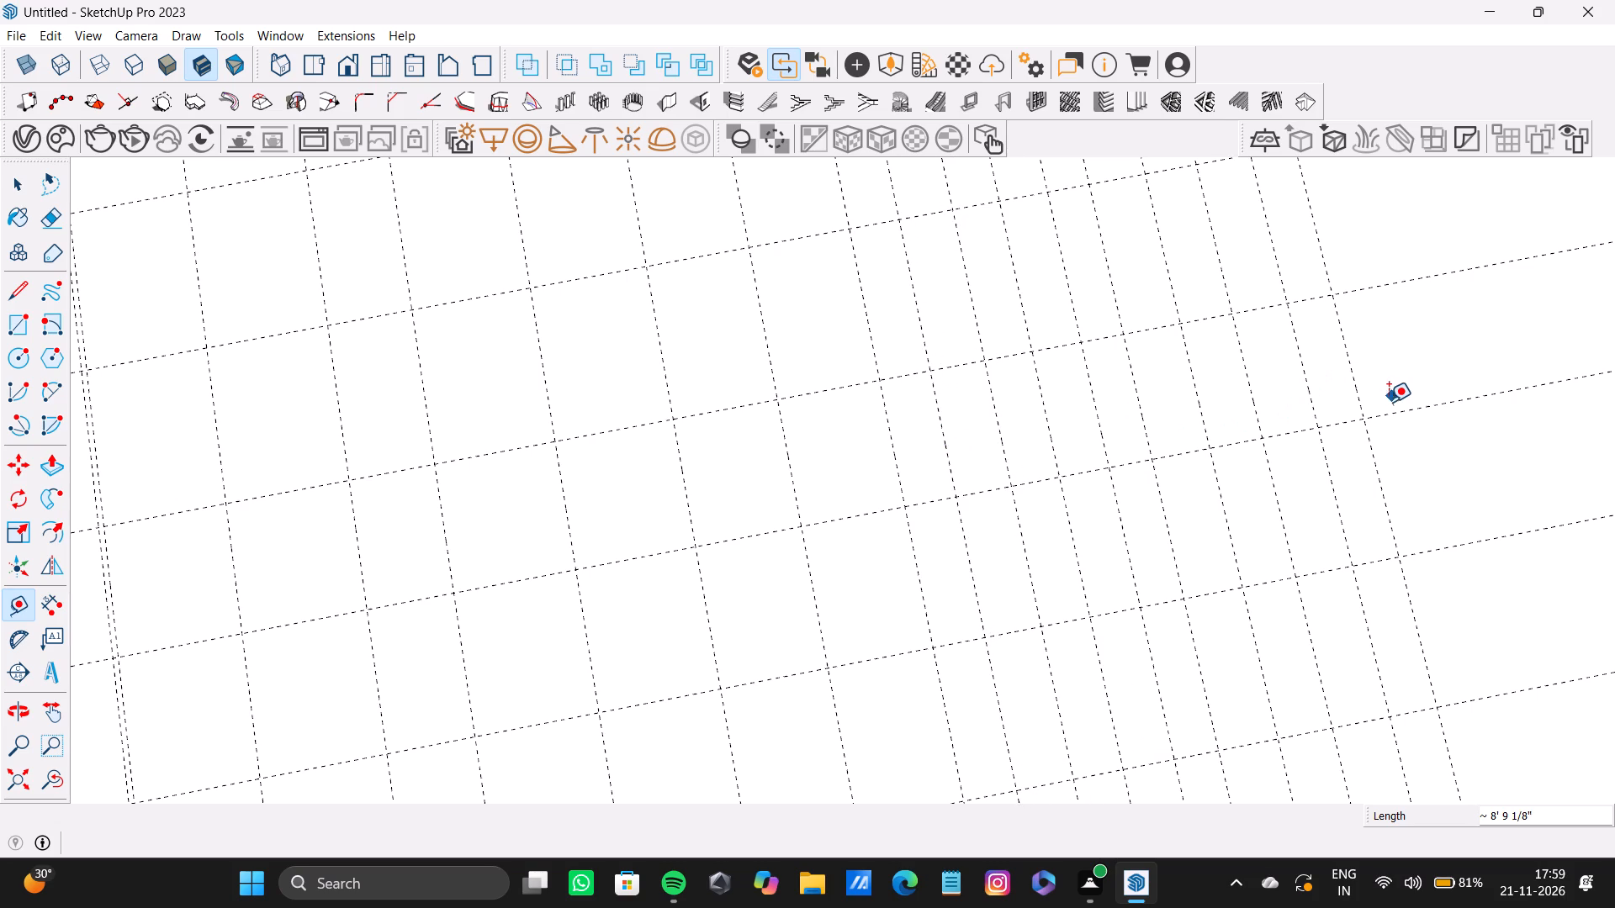
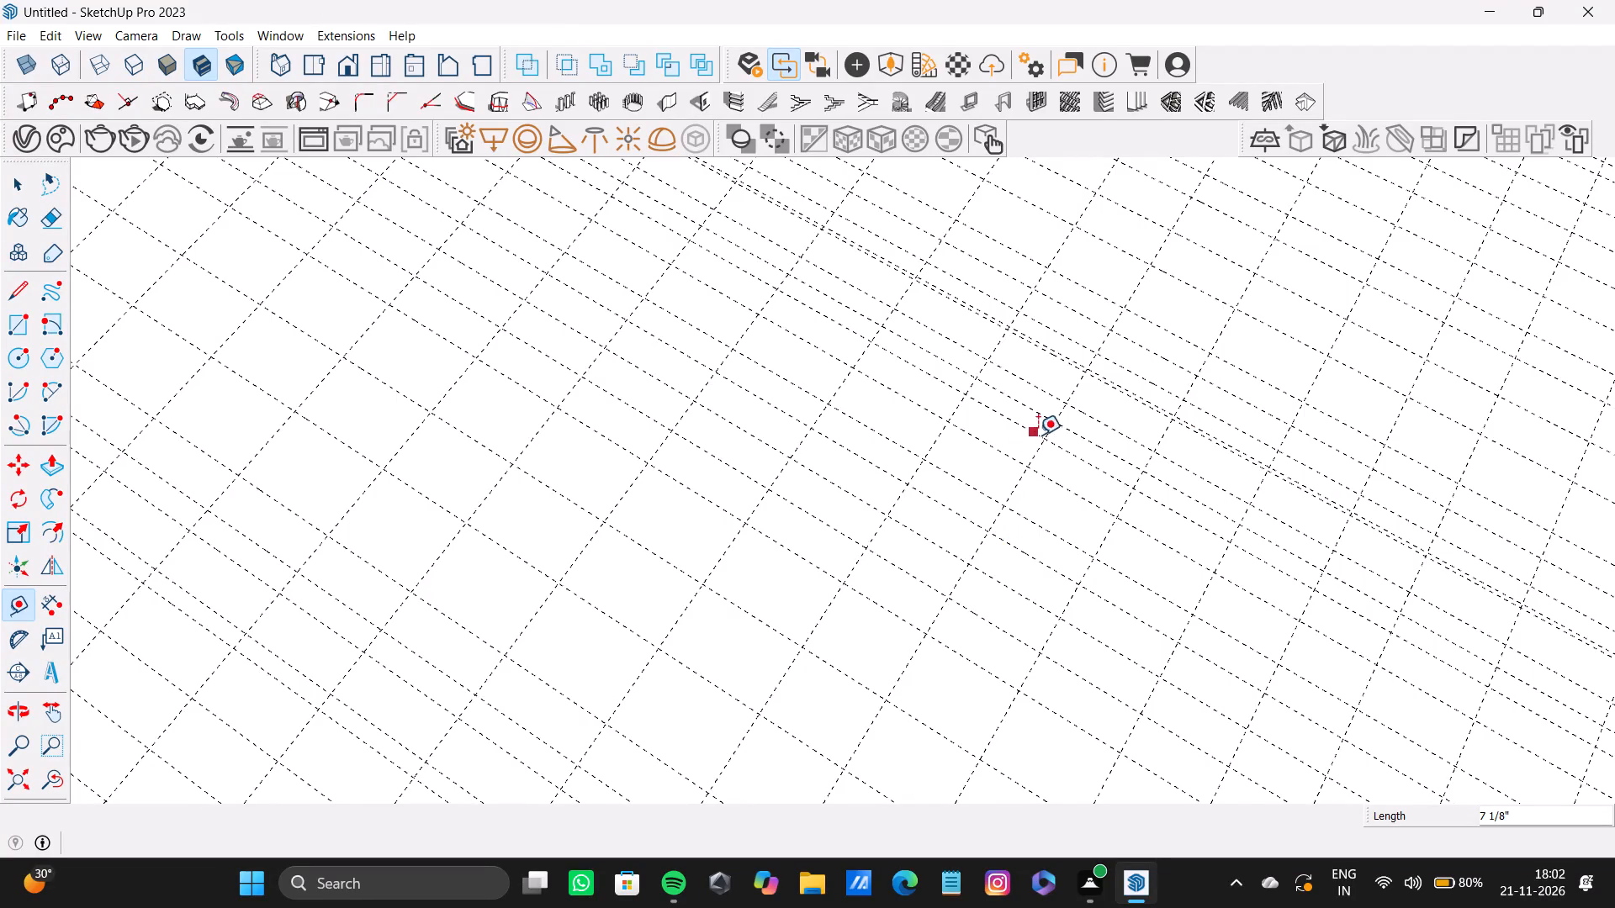
Add three guides parallel to the red-axis edge, each splitting one of the wider gaps inside the dense outer band.
{"action": "scroll", "coordinate": [984, 636], "scroll_direction": "up", "scroll_amount": 1}
{"action": "scroll", "coordinate": [1125, 457], "scroll_direction": "up", "scroll_amount": 1}
{"action": "left_click", "coordinate": [1084, 454]}
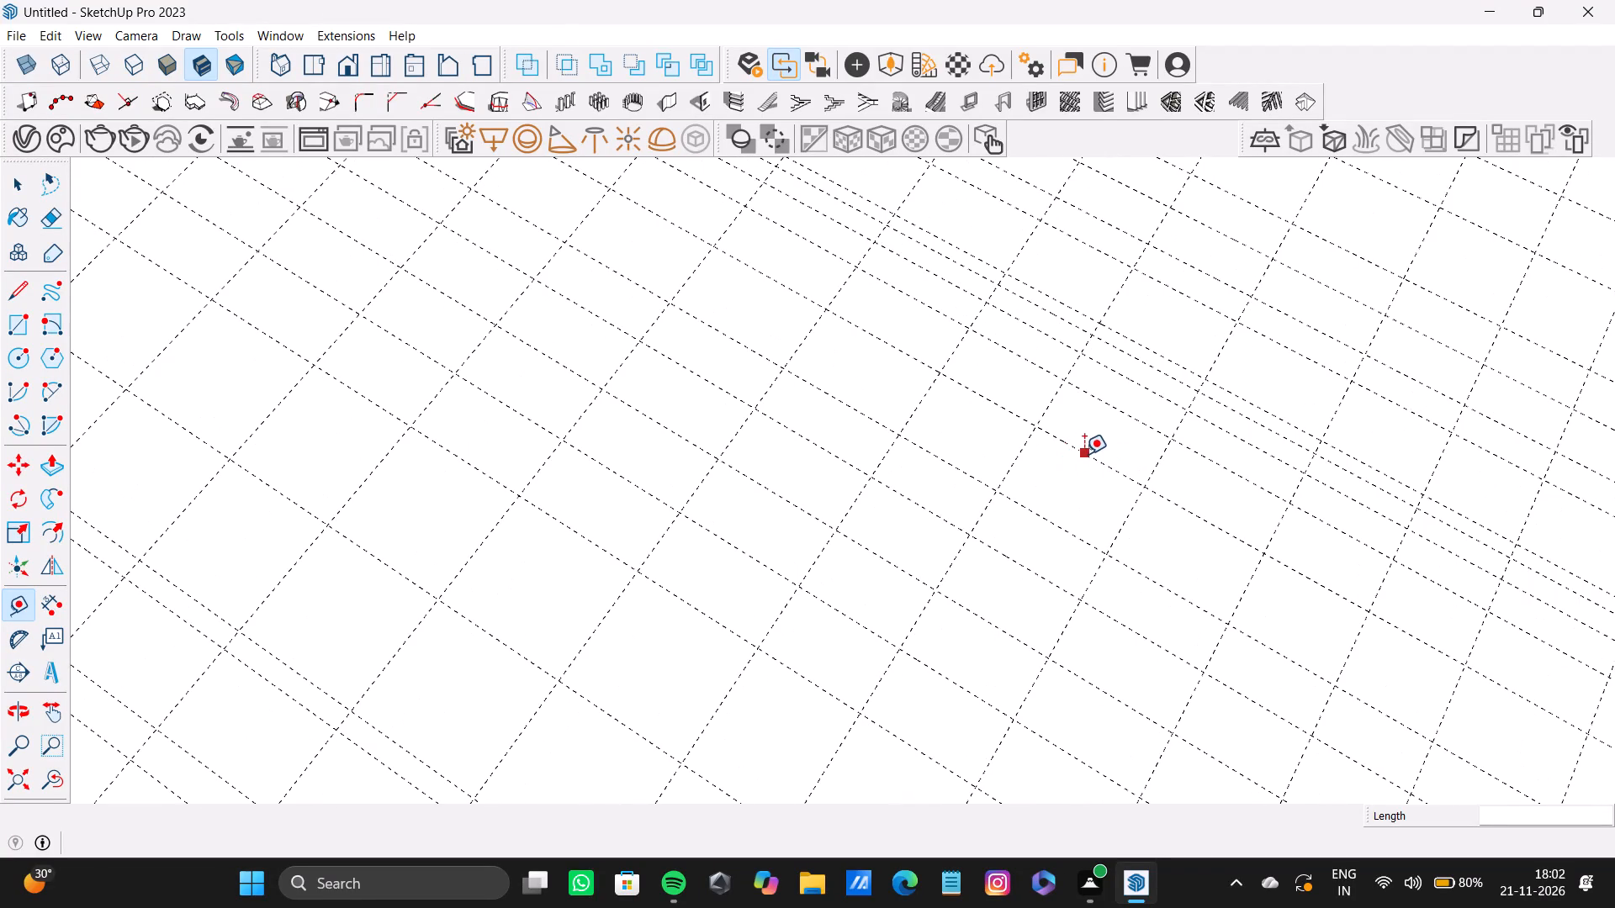
{"action": "left_click", "coordinate": [1072, 484]}
{"action": "scroll", "coordinate": [940, 649], "scroll_direction": "down", "scroll_amount": 9}
{"action": "scroll", "coordinate": [940, 676], "scroll_direction": "up", "scroll_amount": 7}
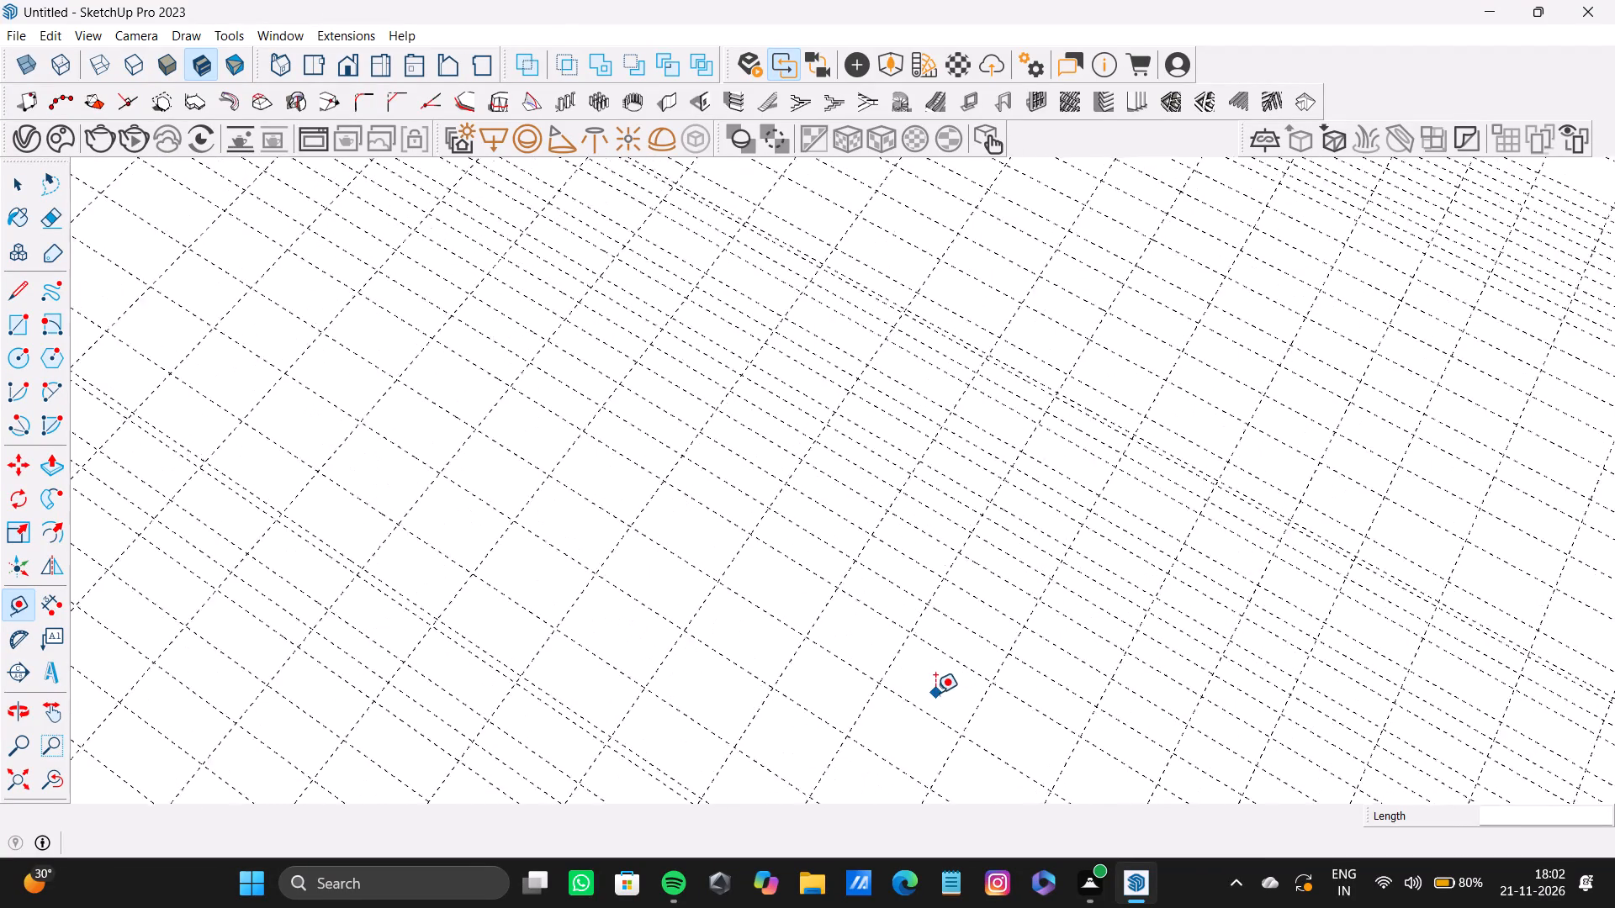
{"action": "scroll", "coordinate": [935, 693], "scroll_direction": "up", "scroll_amount": 1}
{"action": "left_click", "coordinate": [972, 631]}
{"action": "left_click", "coordinate": [953, 680]}
{"action": "scroll", "coordinate": [953, 680], "scroll_direction": "down", "scroll_amount": 10}
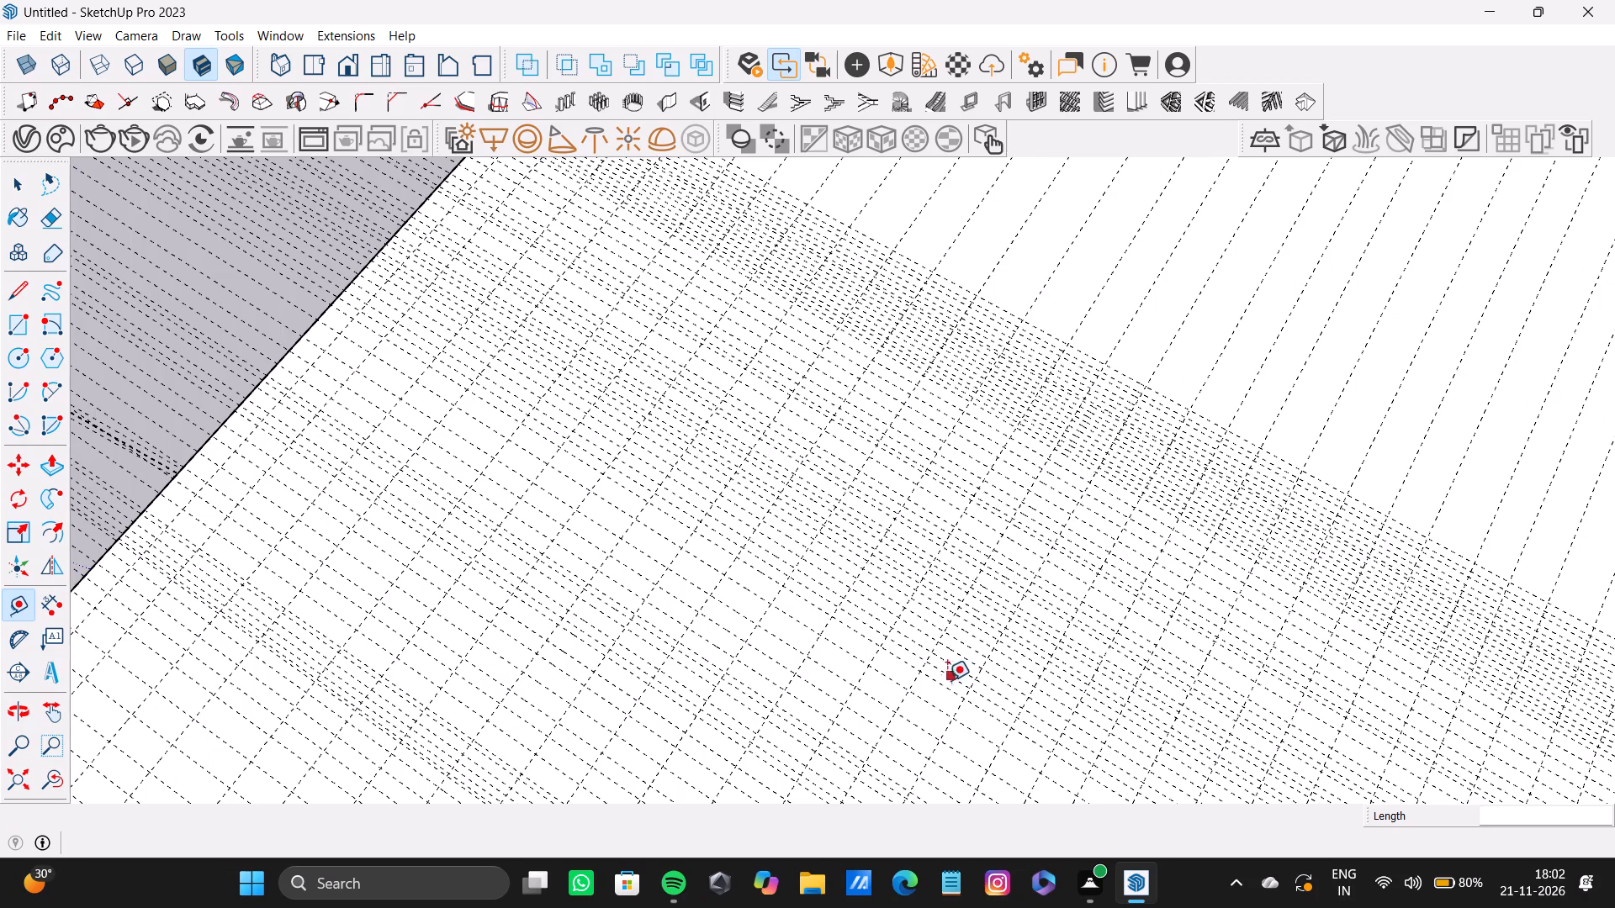
{"action": "scroll", "coordinate": [943, 694], "scroll_direction": "up", "scroll_amount": 7}
{"action": "left_click", "coordinate": [951, 668]}
{"action": "left_click", "coordinate": [954, 706]}
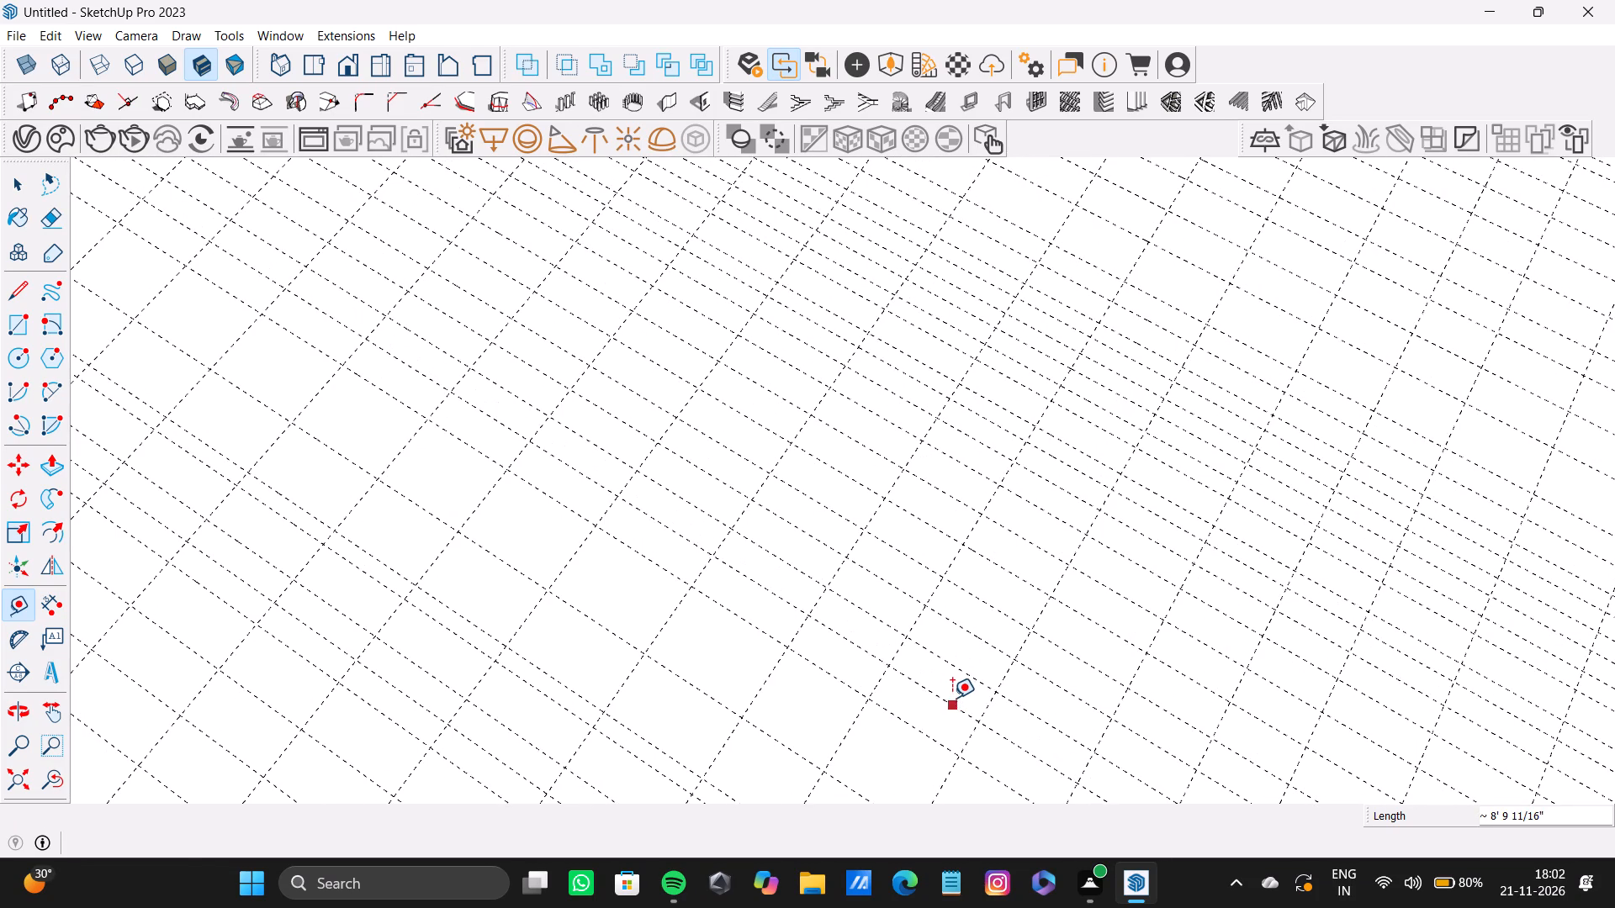
Add a guide parallel to the red-axis edge, offset about 2' 1 5/8" from an existing guide toward that edge.
{"action": "scroll", "coordinate": [952, 695], "scroll_direction": "down", "scroll_amount": 9}
{"action": "scroll", "coordinate": [978, 581], "scroll_direction": "up", "scroll_amount": 4}
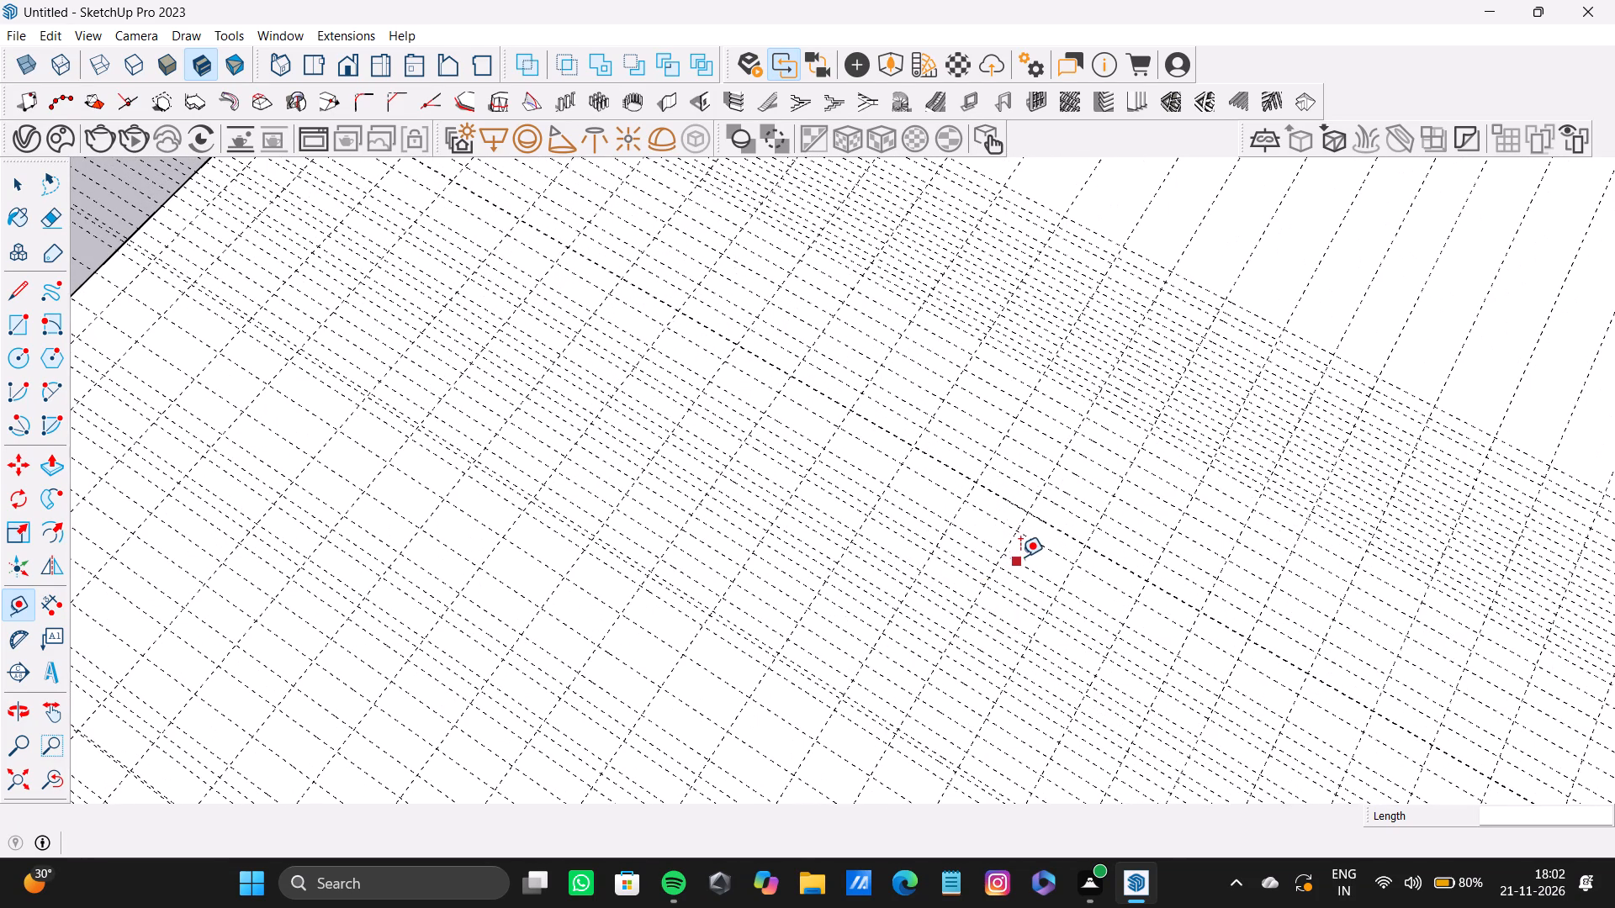
{"action": "scroll", "coordinate": [1023, 545], "scroll_direction": "up", "scroll_amount": 11}
{"action": "left_click", "coordinate": [1084, 482]}
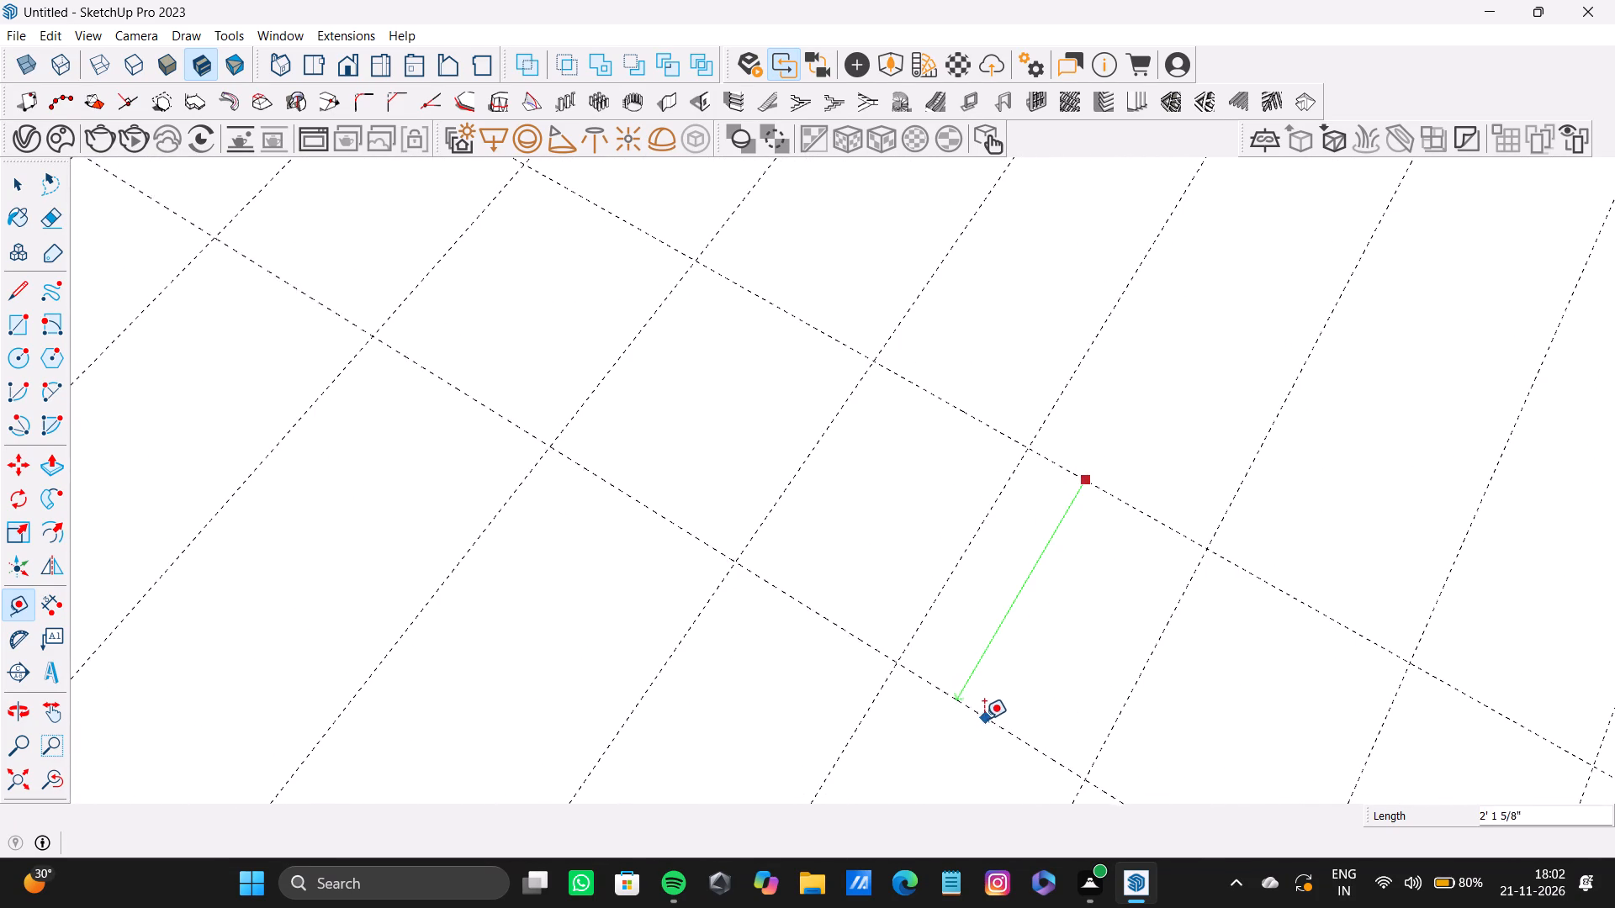
{"action": "left_click", "coordinate": [983, 709]}
Add four guides parallel to the red-axis edge inside neighbouring wide gaps, three of them offset about 2 5/16" to 2 9/16".
{"action": "scroll", "coordinate": [1227, 464], "scroll_direction": "down", "scroll_amount": 9}
{"action": "scroll", "coordinate": [1181, 451], "scroll_direction": "up", "scroll_amount": 7}
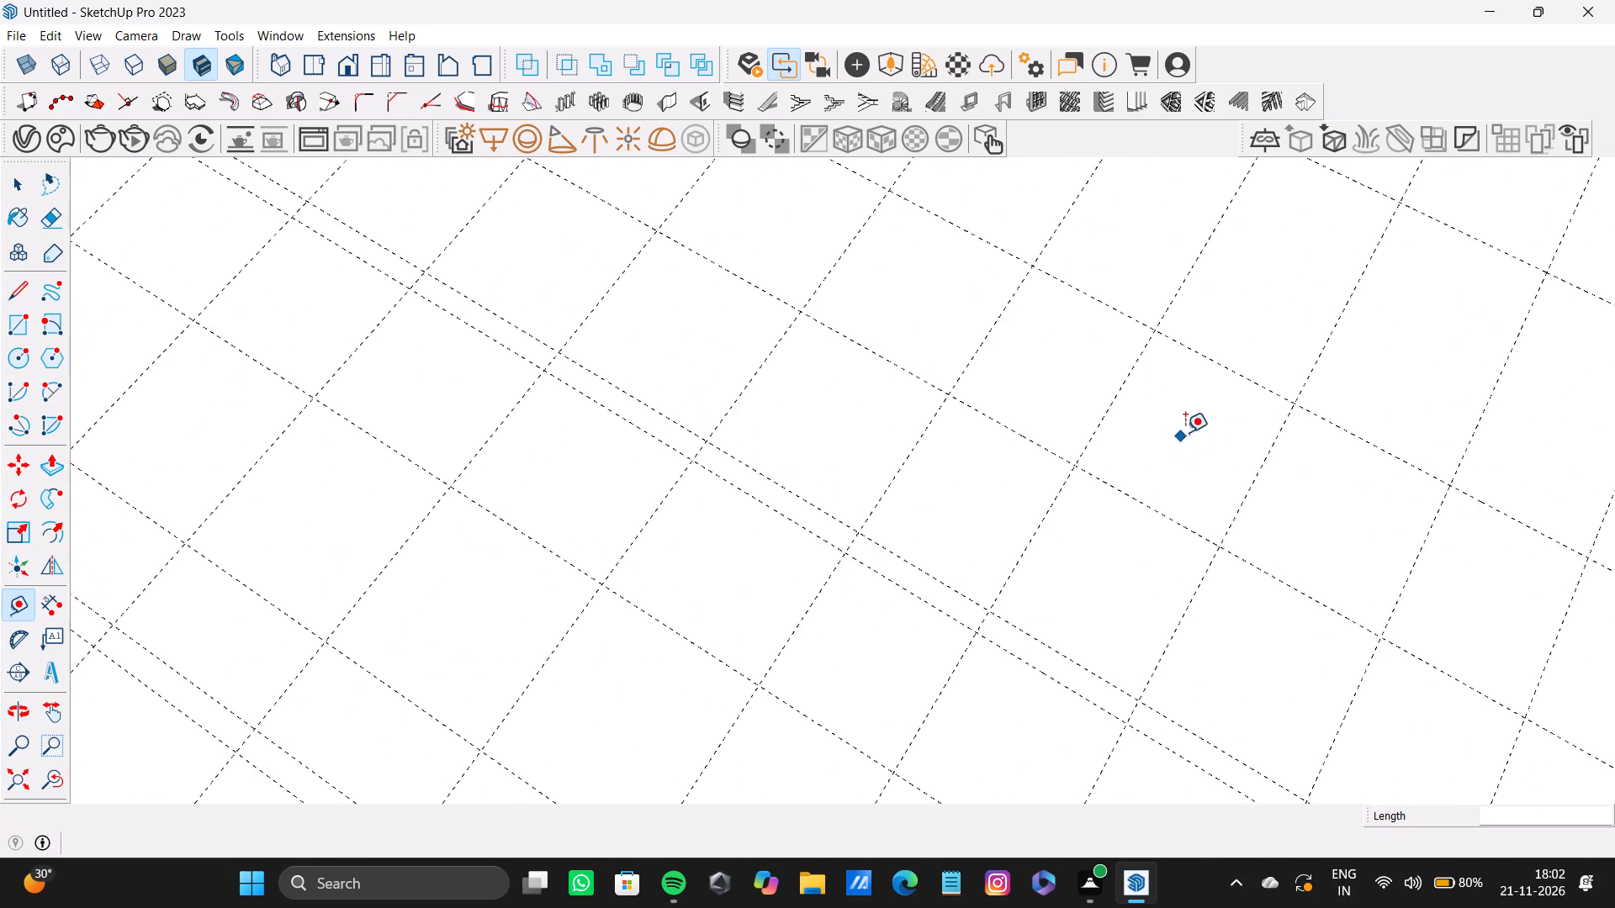
{"action": "scroll", "coordinate": [1186, 440], "scroll_direction": "down", "scroll_amount": 8}
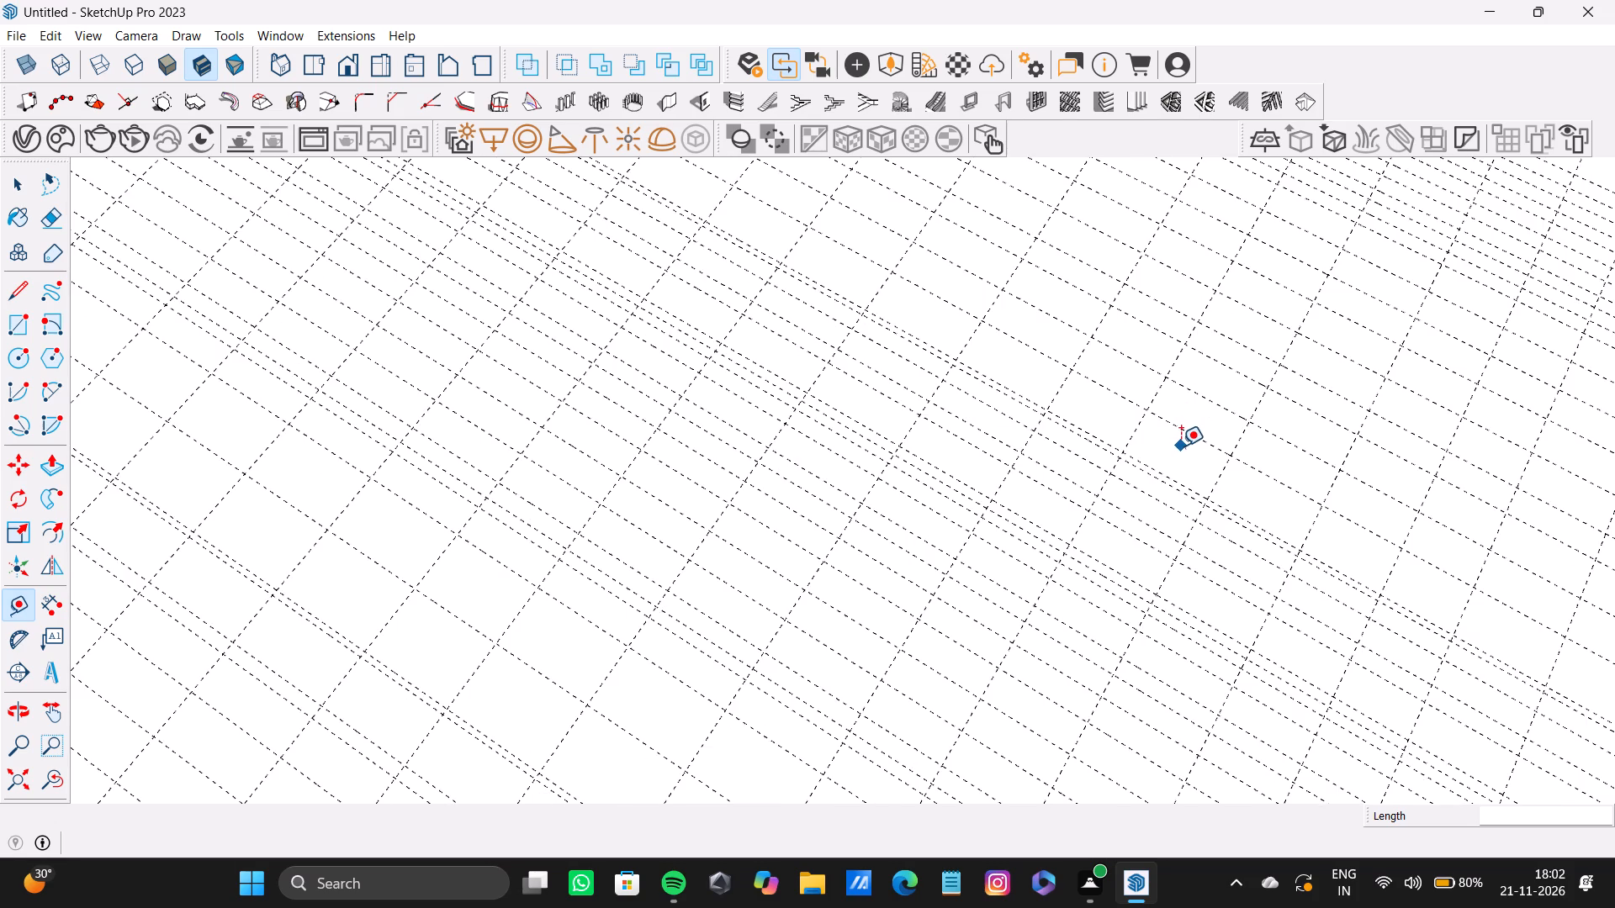
{"action": "scroll", "coordinate": [1180, 446], "scroll_direction": "up", "scroll_amount": 3}
{"action": "left_click", "coordinate": [1200, 419]}
{"action": "left_click", "coordinate": [1182, 464]}
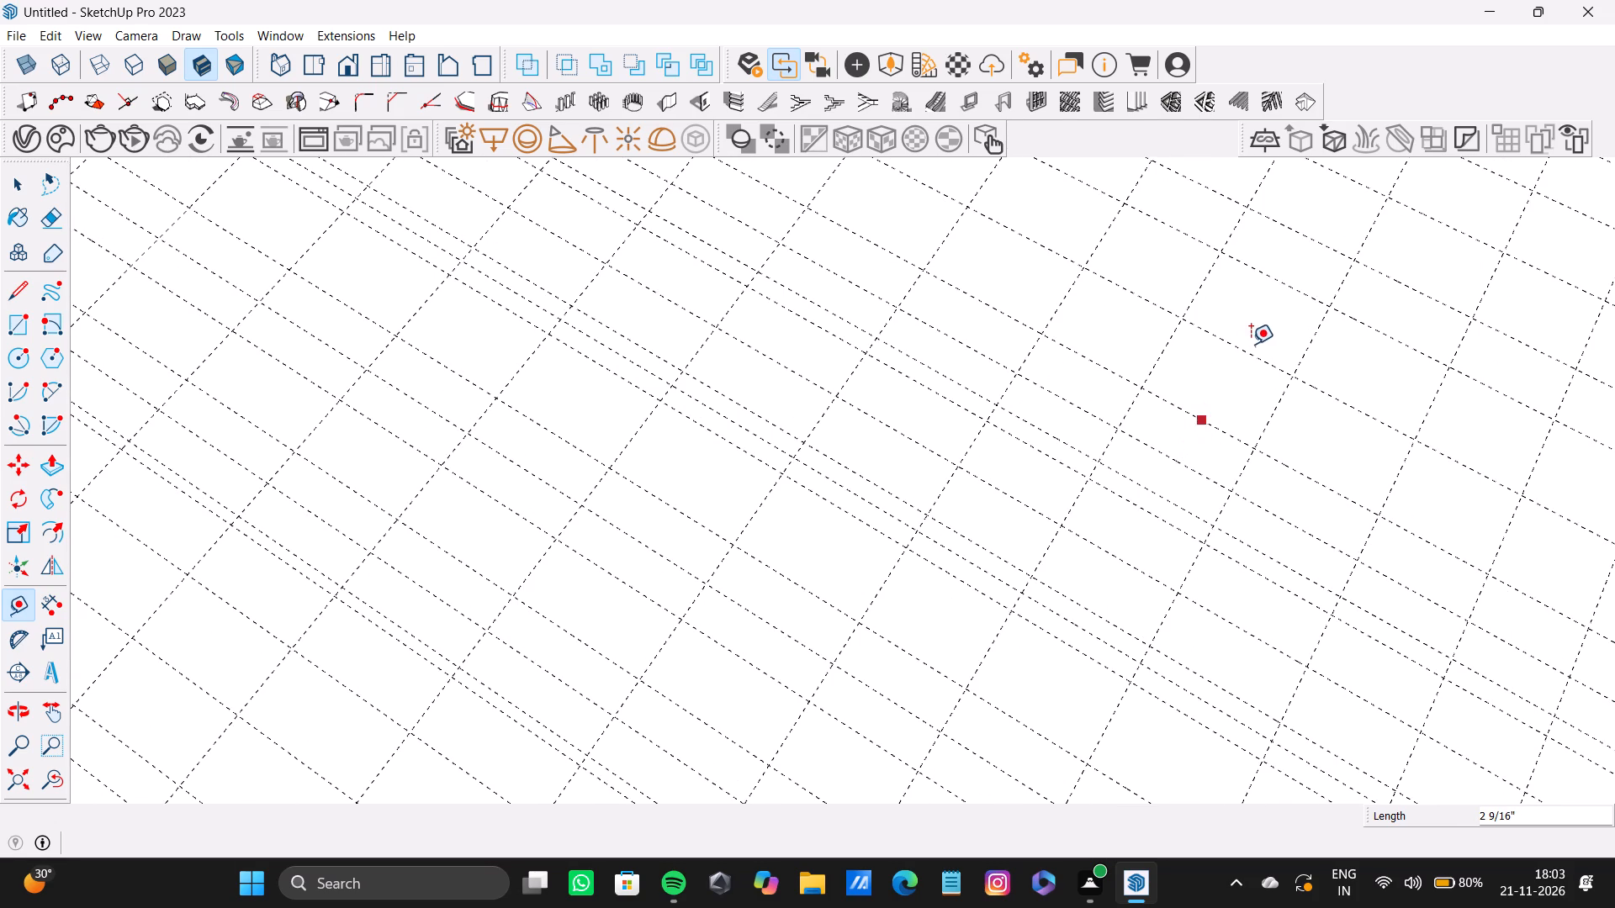
{"action": "left_click", "coordinate": [1248, 351]}
{"action": "left_click", "coordinate": [1231, 392]}
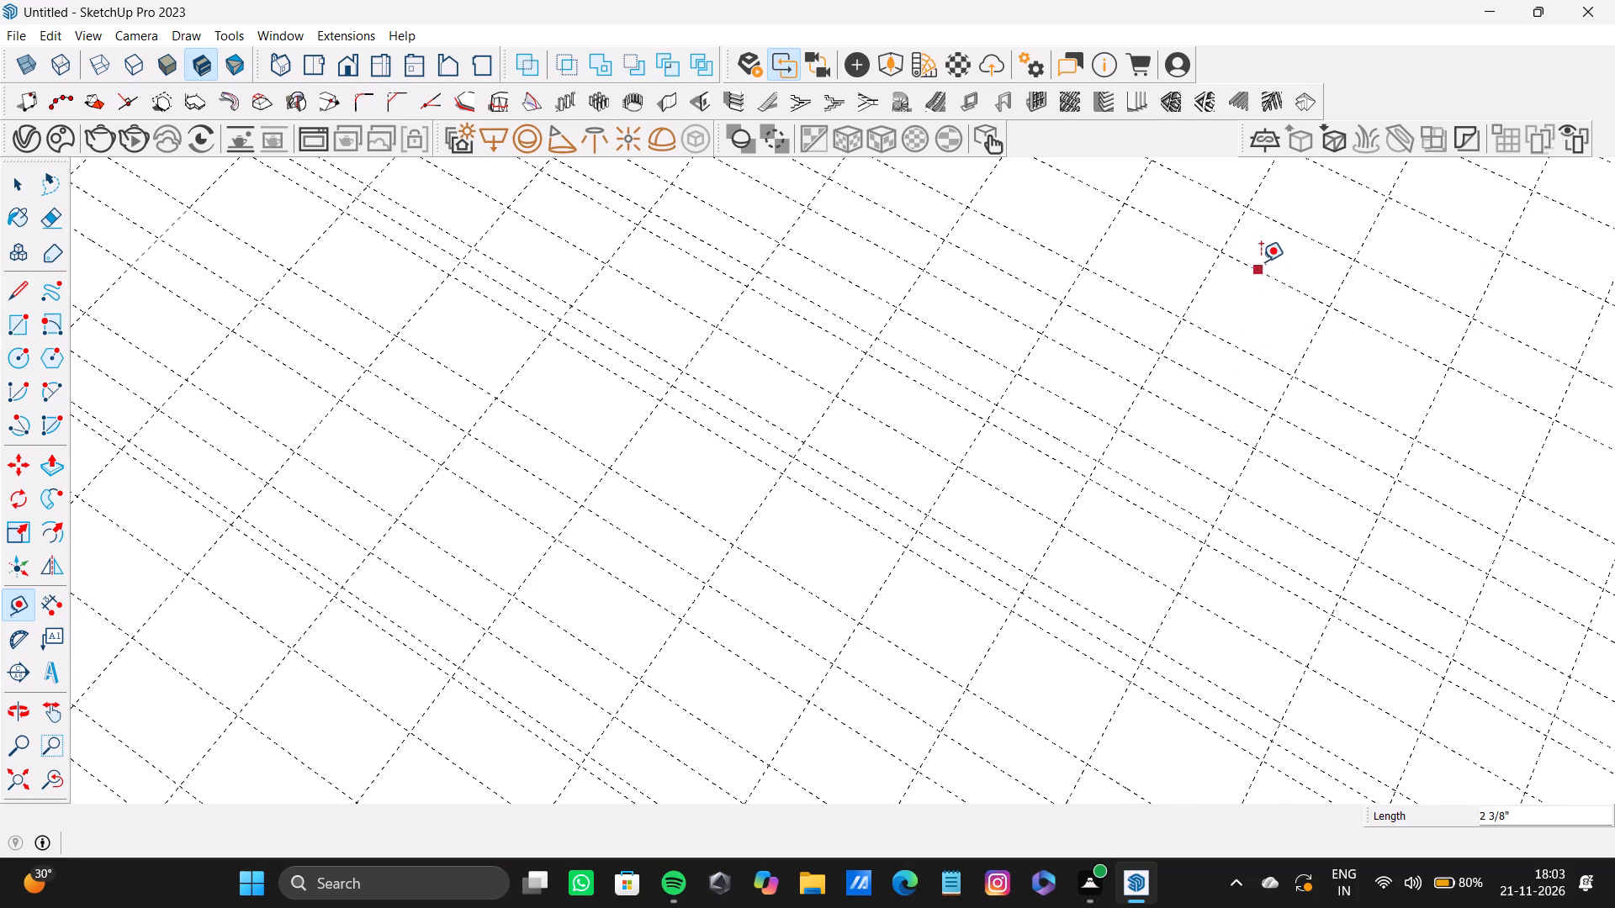
{"action": "left_click", "coordinate": [1265, 277]}
{"action": "left_click", "coordinate": [1255, 313]}
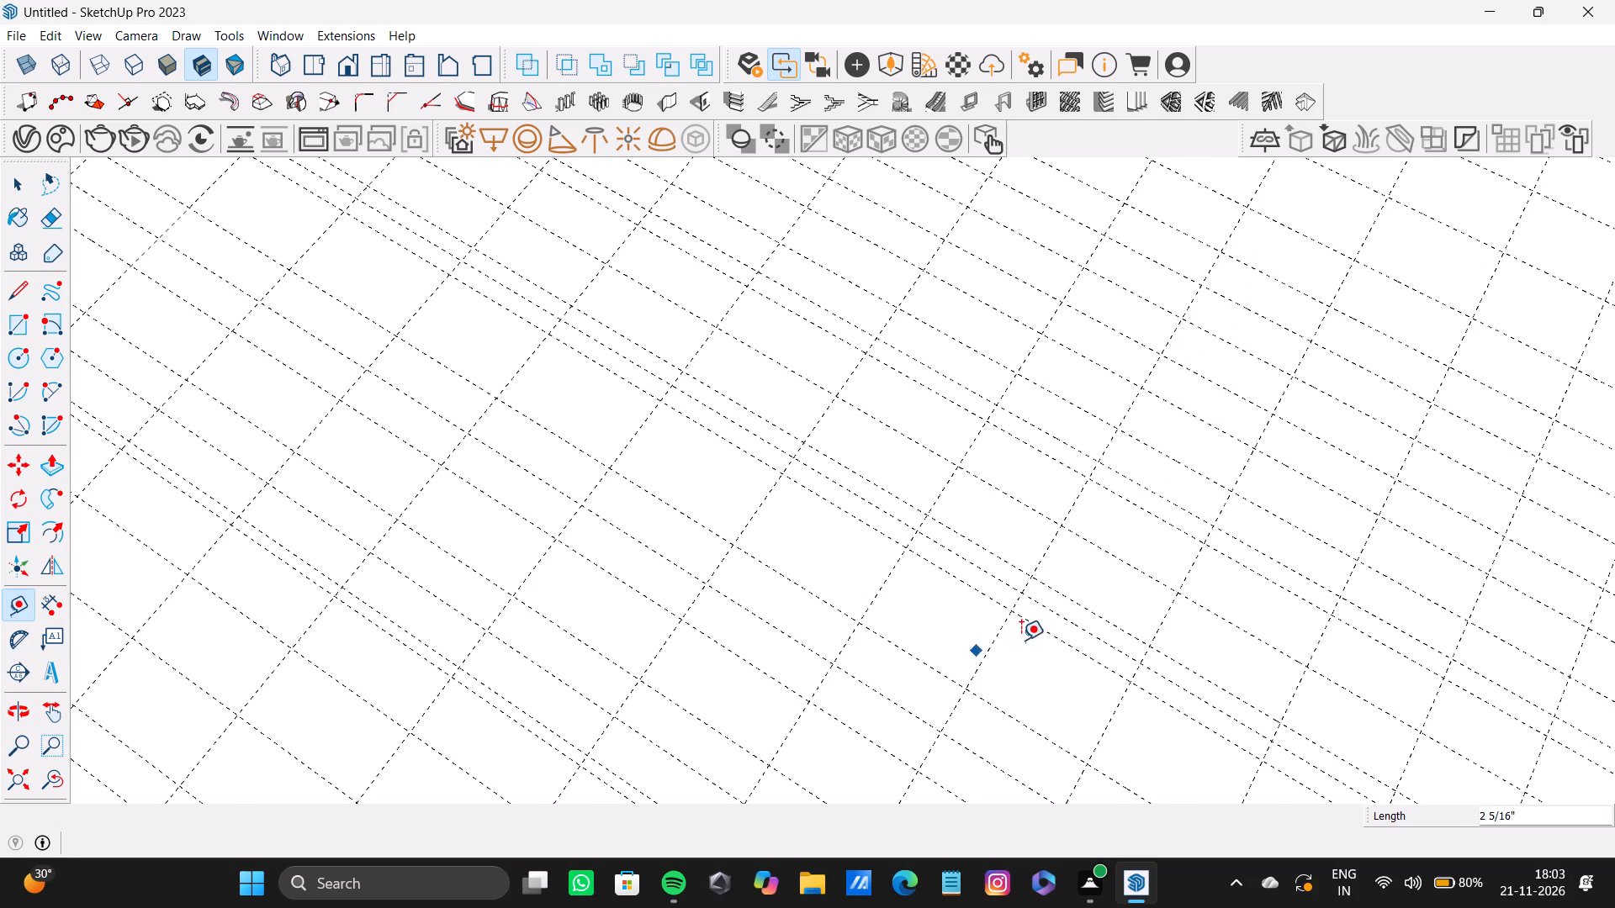
{"action": "left_click", "coordinate": [1055, 632]}
{"action": "left_click", "coordinate": [1055, 685]}
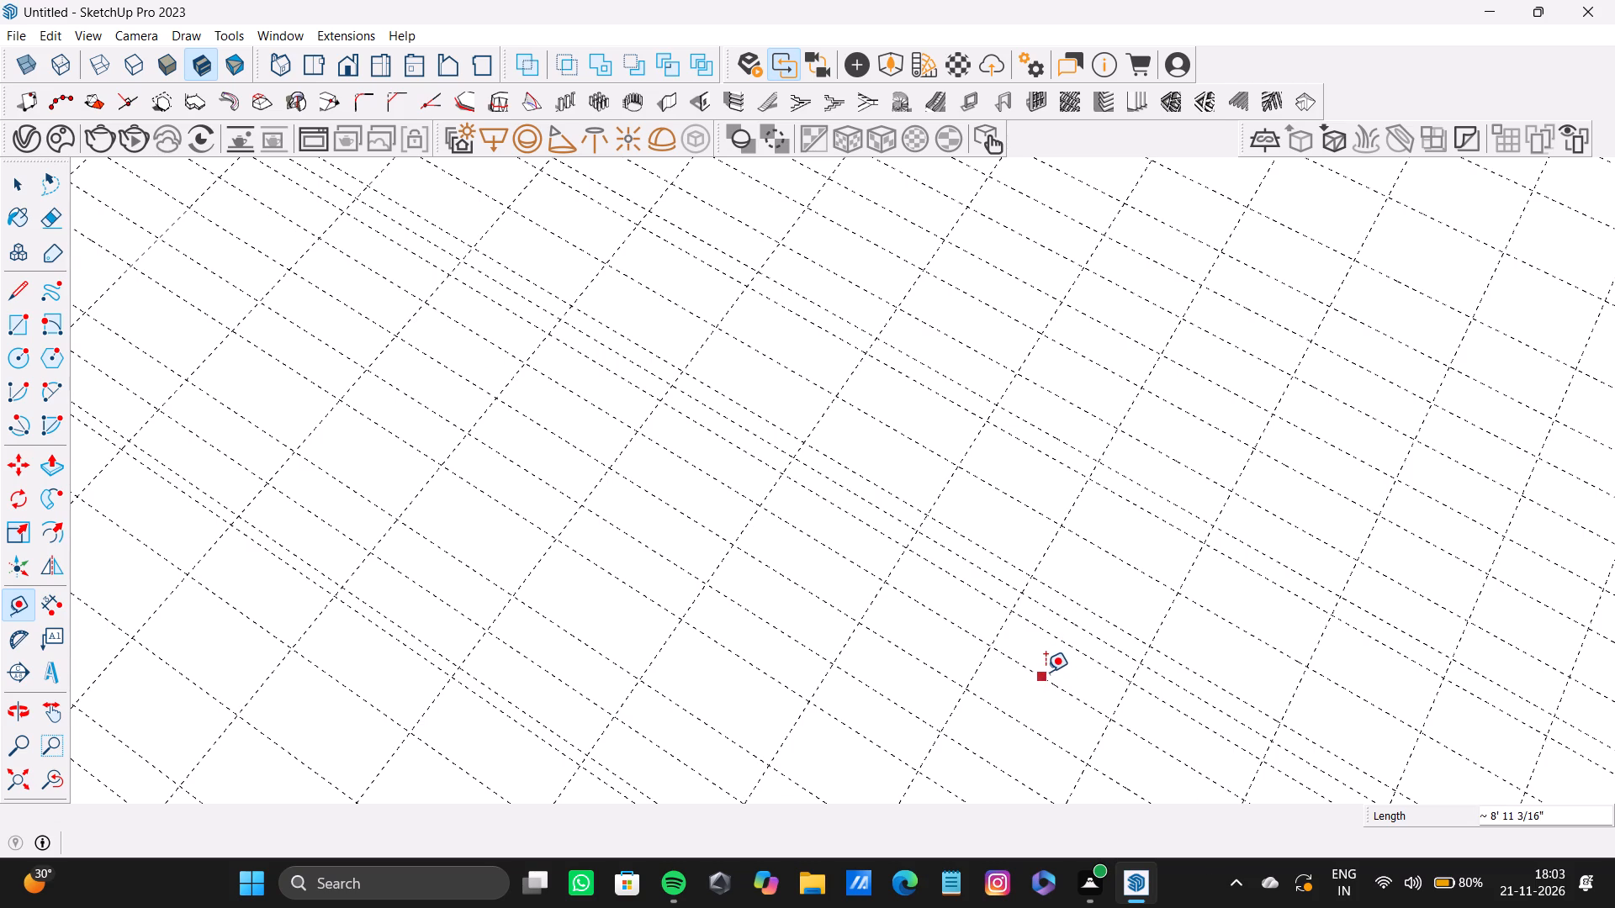
Add four guides in successive gaps, working back toward the red-axis edge, with one offset about 1 11/16".
{"action": "scroll", "coordinate": [1046, 672], "scroll_direction": "down", "scroll_amount": 9}
{"action": "scroll", "coordinate": [1049, 501], "scroll_direction": "up", "scroll_amount": 8}
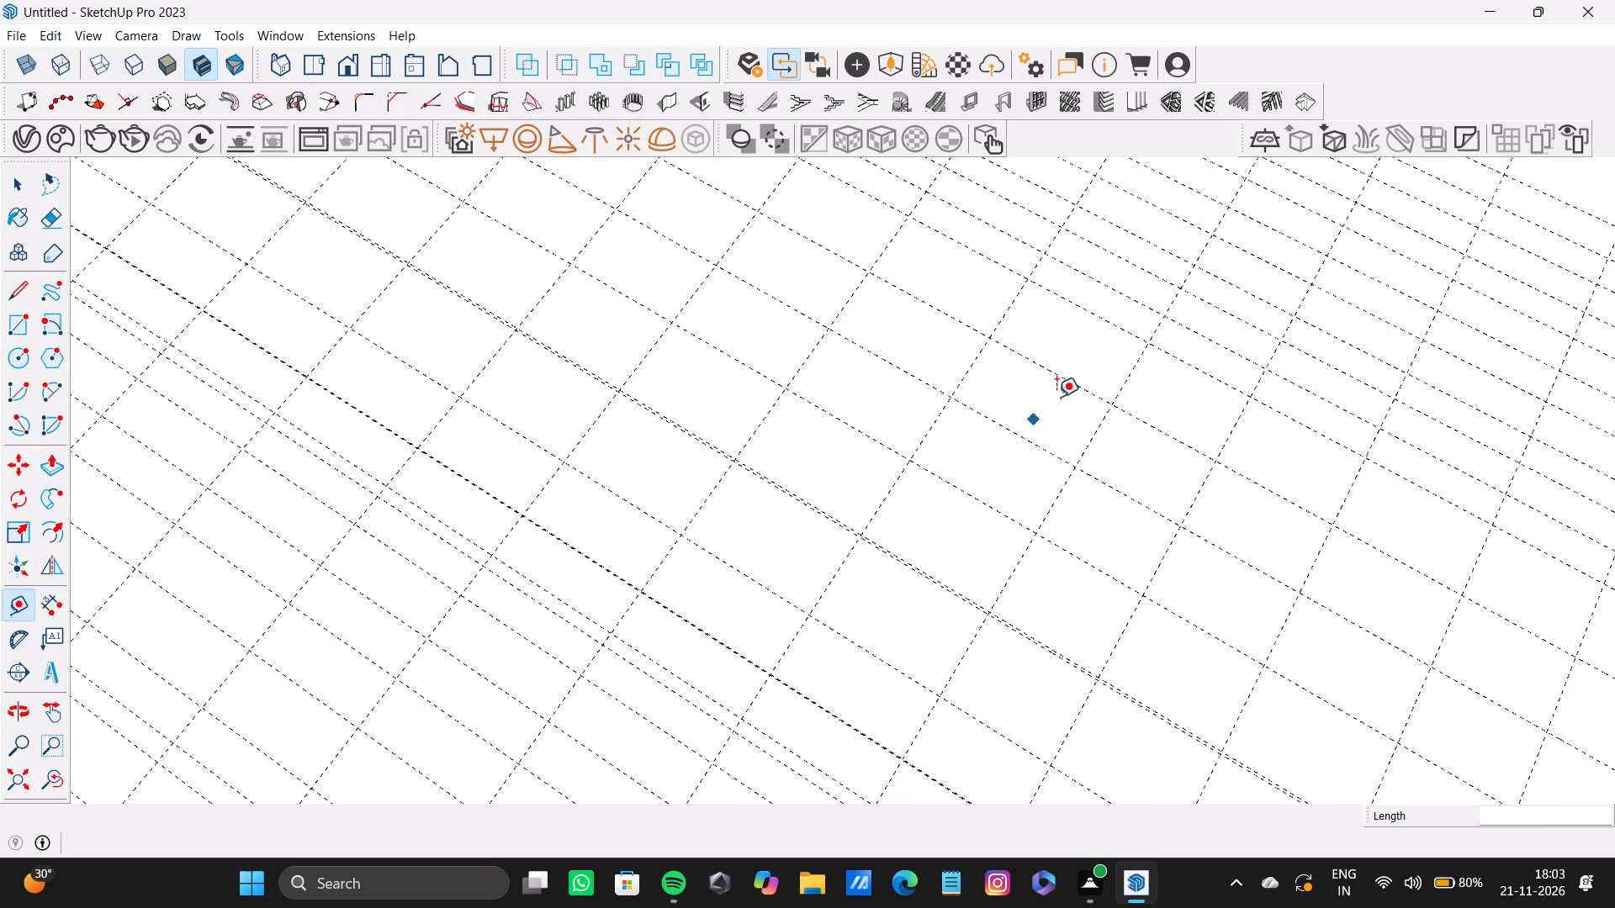
{"action": "left_click", "coordinate": [1078, 300]}
{"action": "left_click", "coordinate": [1091, 350]}
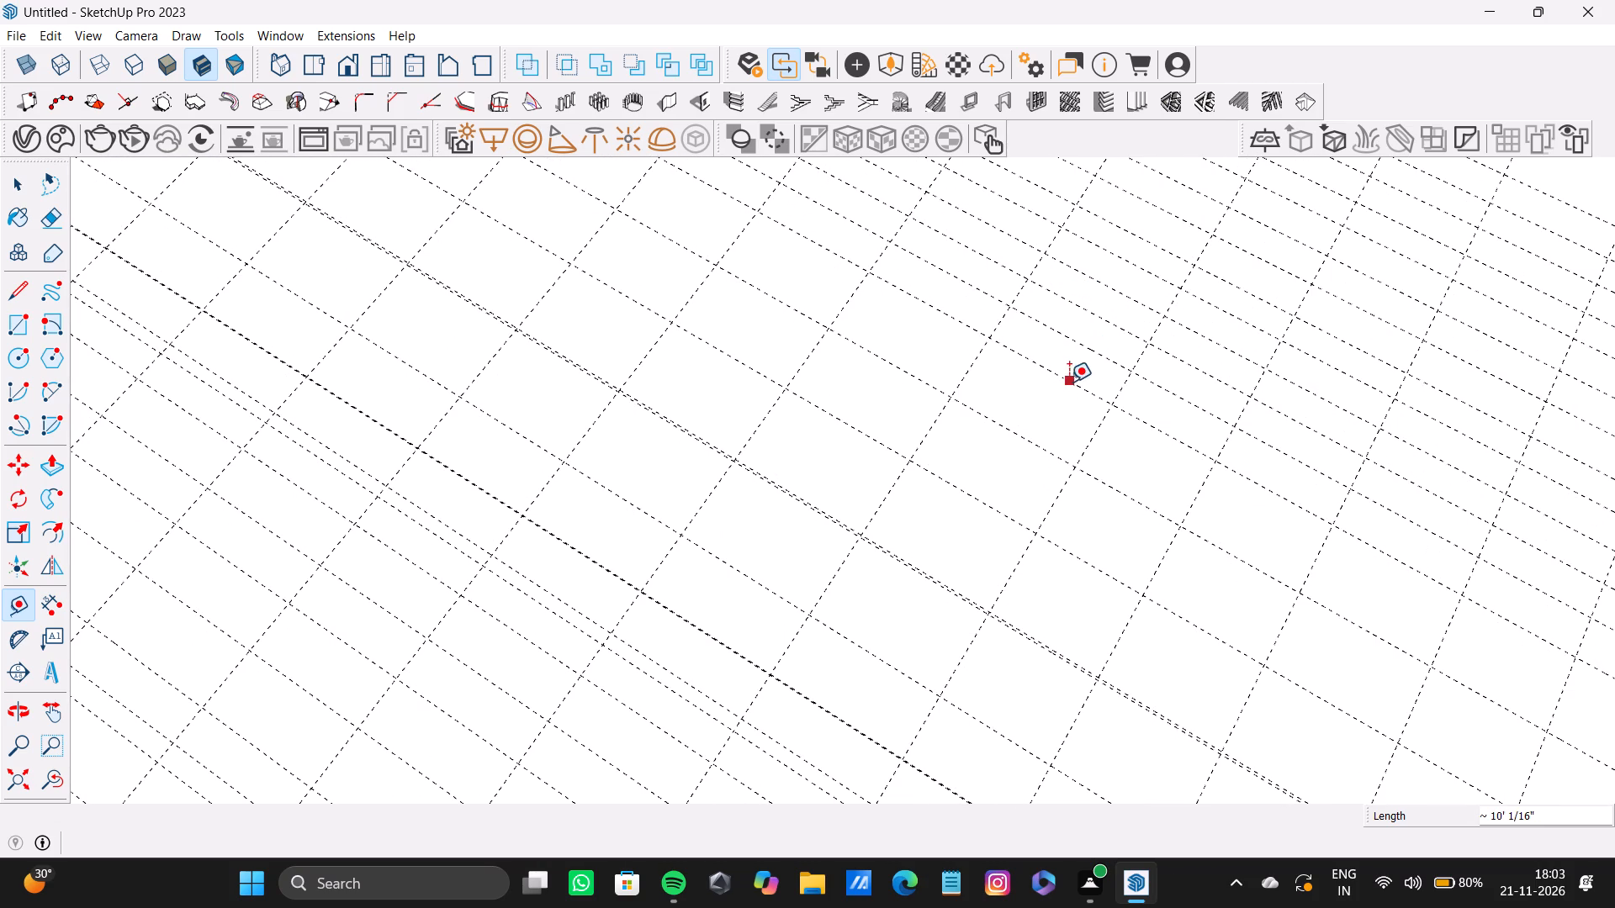
{"action": "left_click", "coordinate": [1069, 382]}
{"action": "left_click", "coordinate": [1048, 408]}
{"action": "left_click", "coordinate": [1020, 438]}
{"action": "left_click", "coordinate": [1004, 465]}
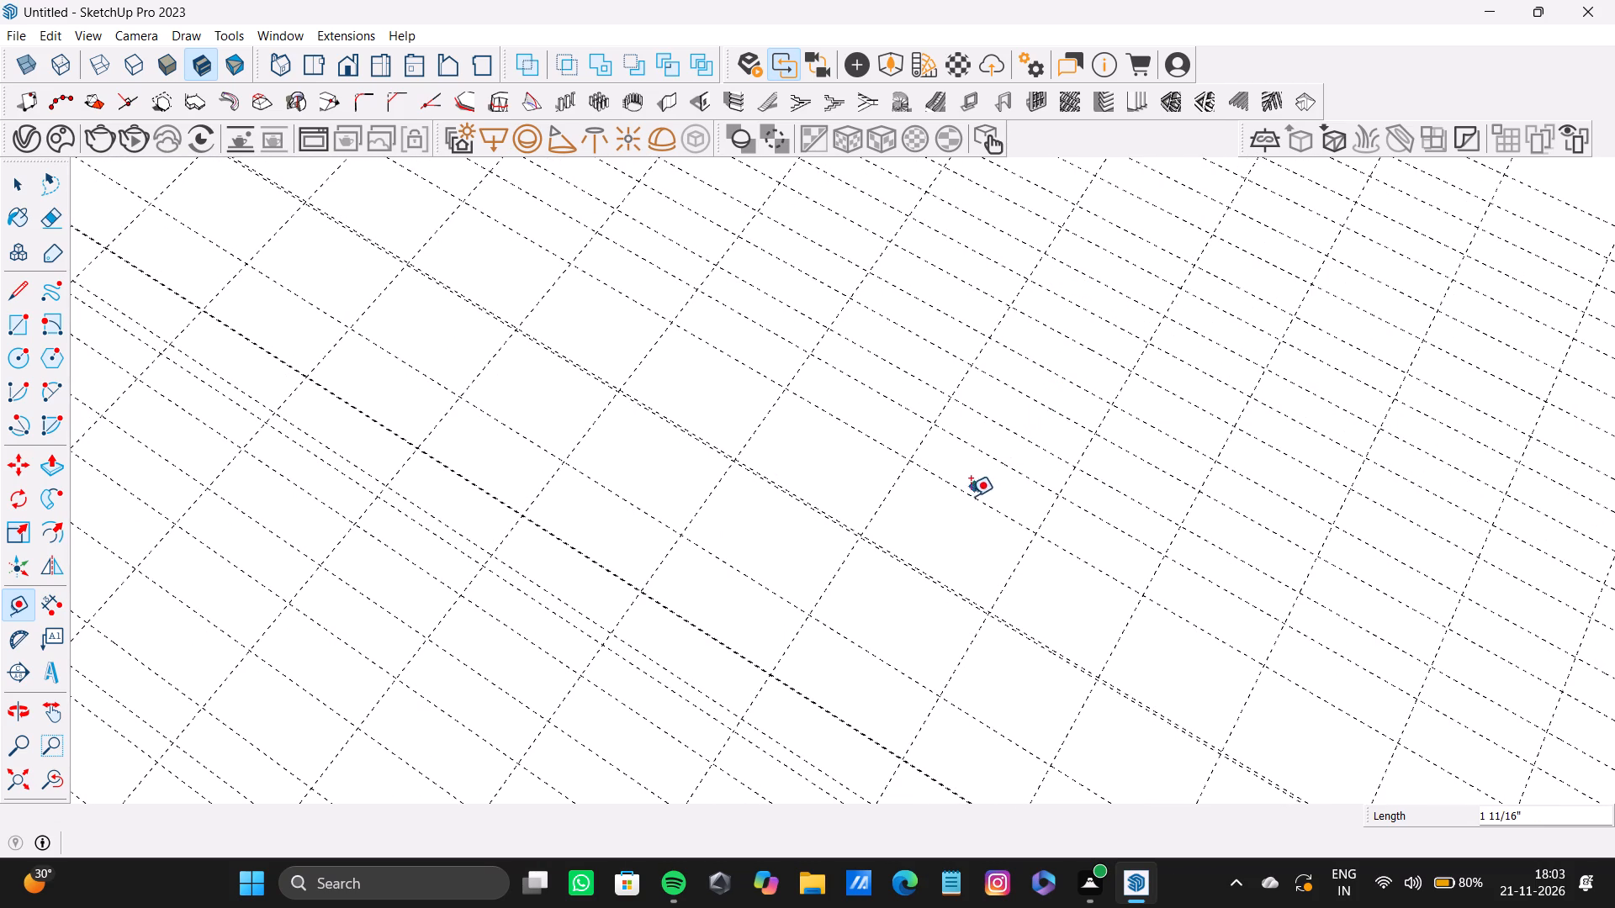
{"action": "left_click", "coordinate": [976, 499]}
{"action": "left_click", "coordinate": [952, 531]}
Add a guide parallel to the red-axis edge in the wide gap, offset about 1 15/16" from its neighbour.
{"action": "scroll", "coordinate": [958, 533], "scroll_direction": "down", "scroll_amount": 5}
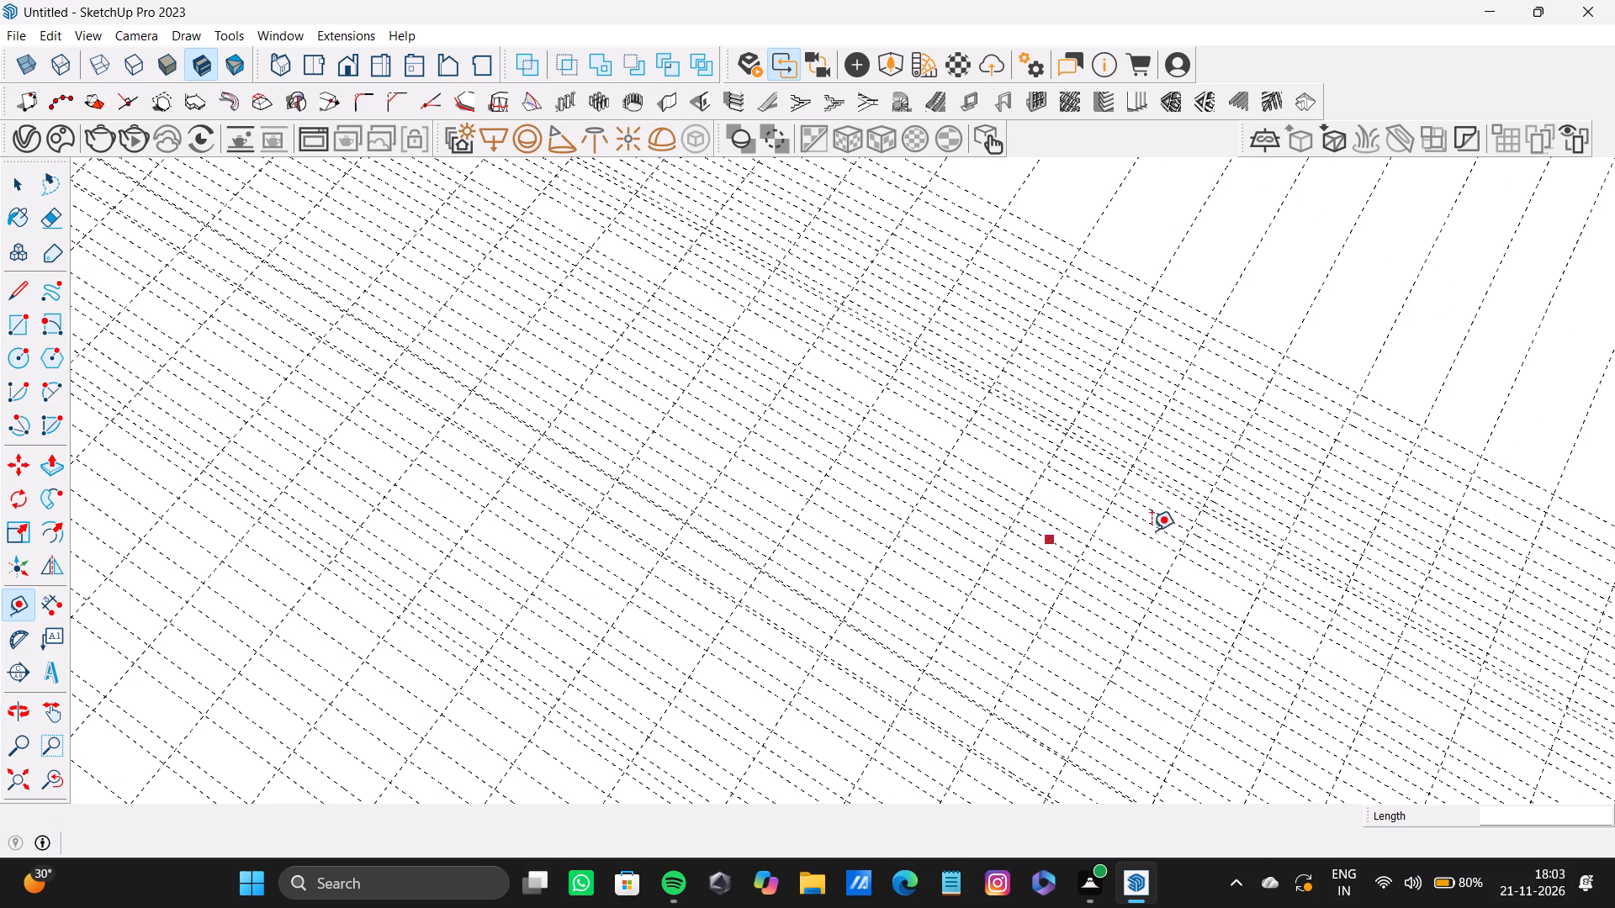
{"action": "scroll", "coordinate": [968, 515], "scroll_direction": "up", "scroll_amount": 1}
{"action": "scroll", "coordinate": [1023, 442], "scroll_direction": "up", "scroll_amount": 7}
{"action": "scroll", "coordinate": [1028, 482], "scroll_direction": "down", "scroll_amount": 3}
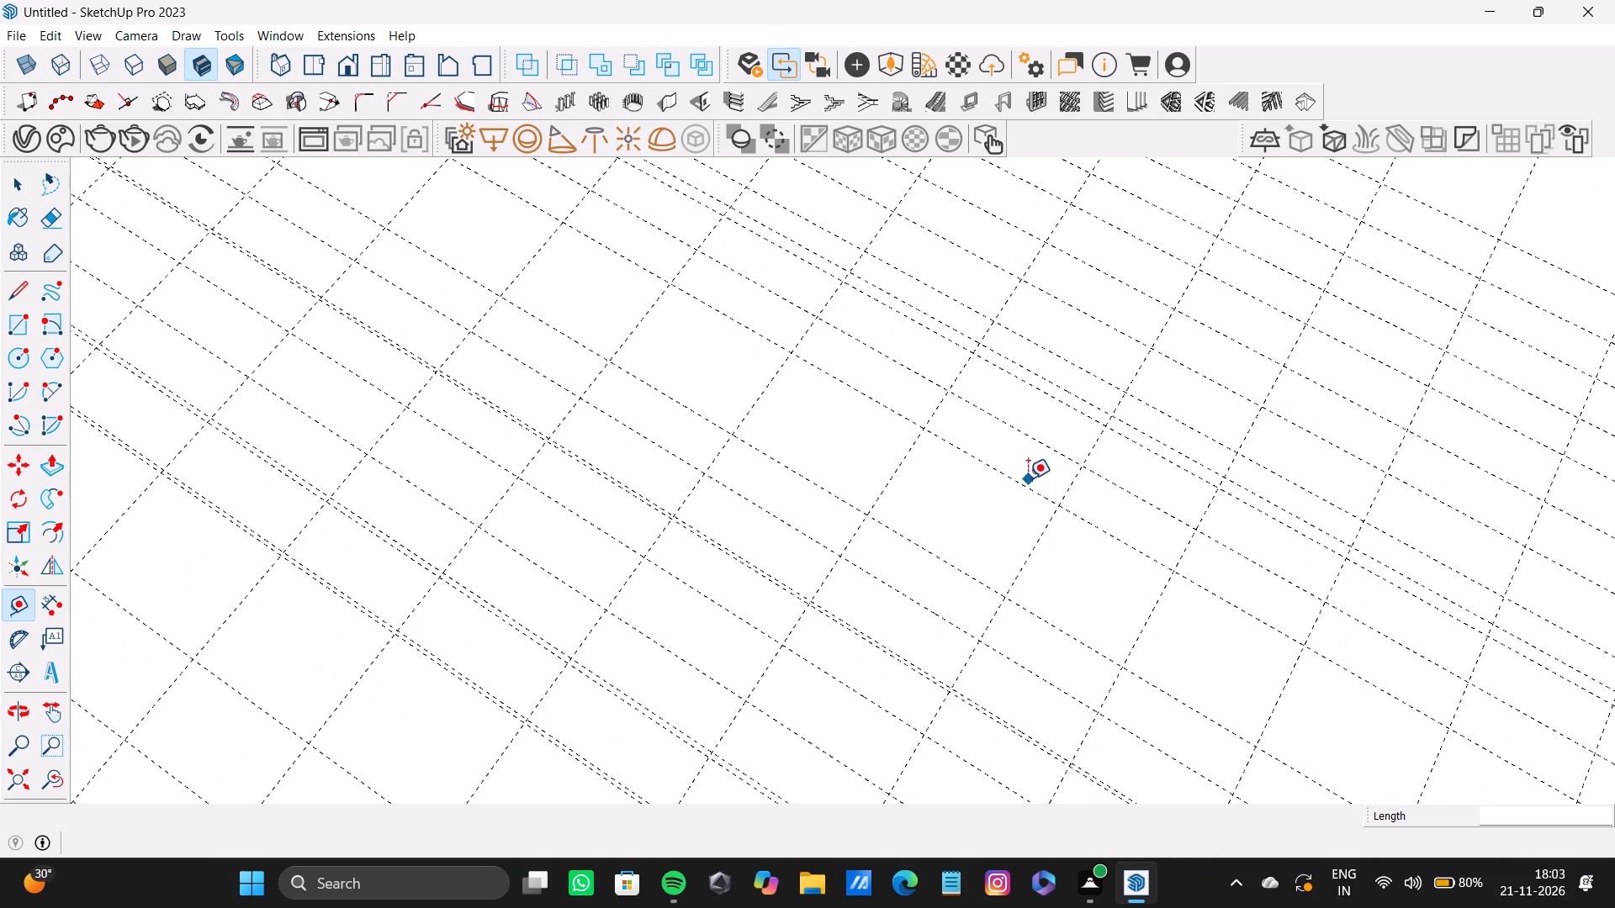
{"action": "left_click", "coordinate": [1019, 483]}
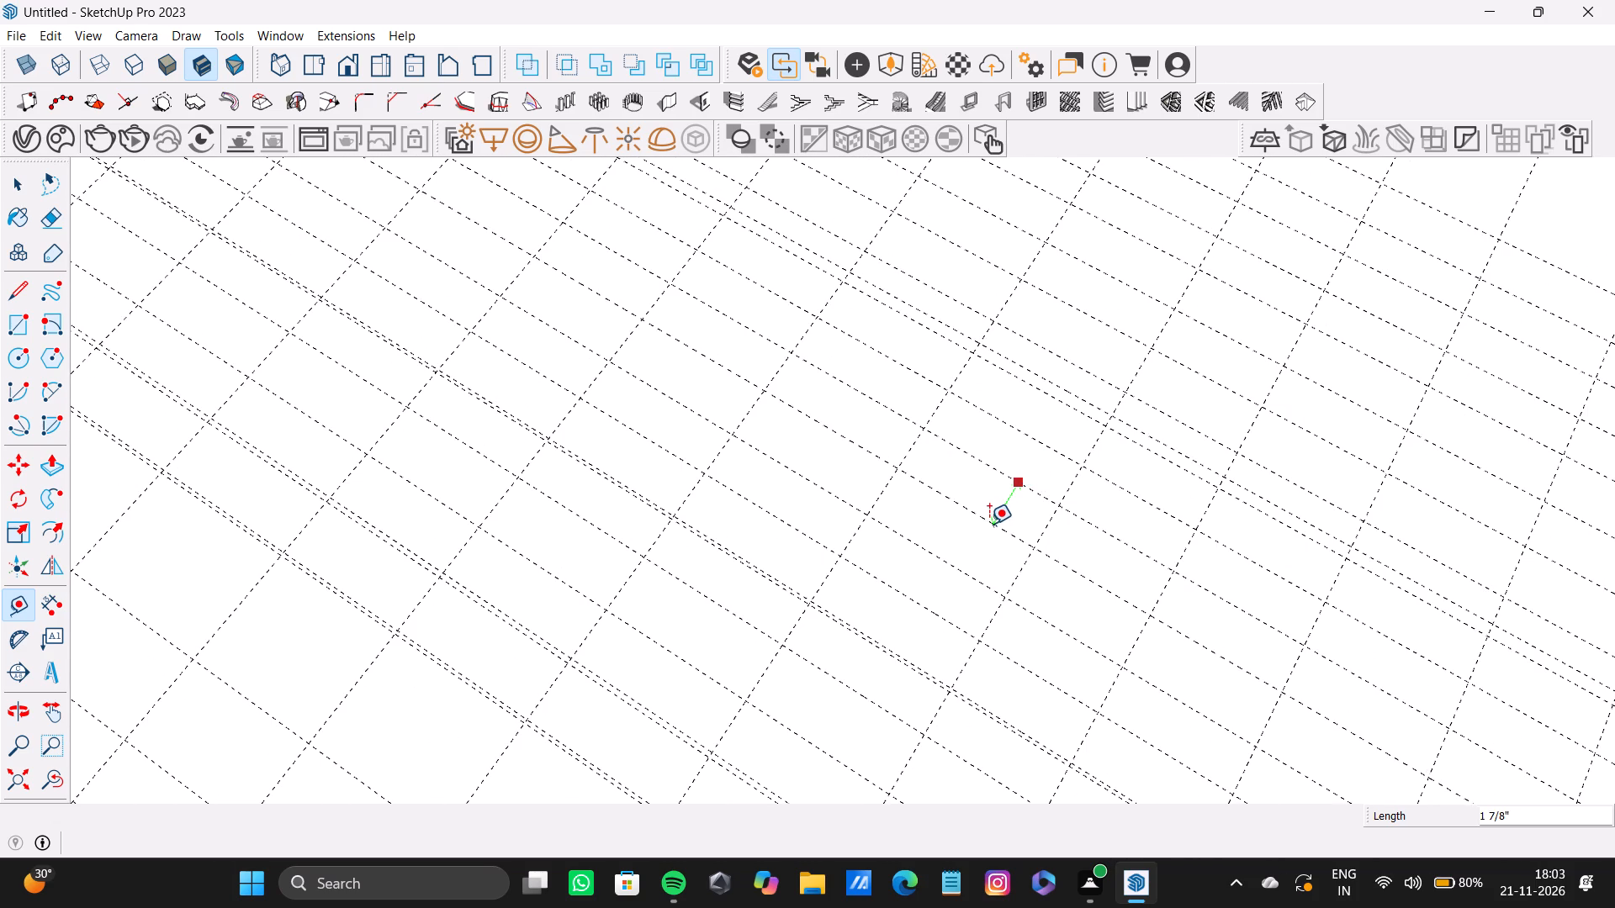
{"action": "left_click", "coordinate": [989, 524]}
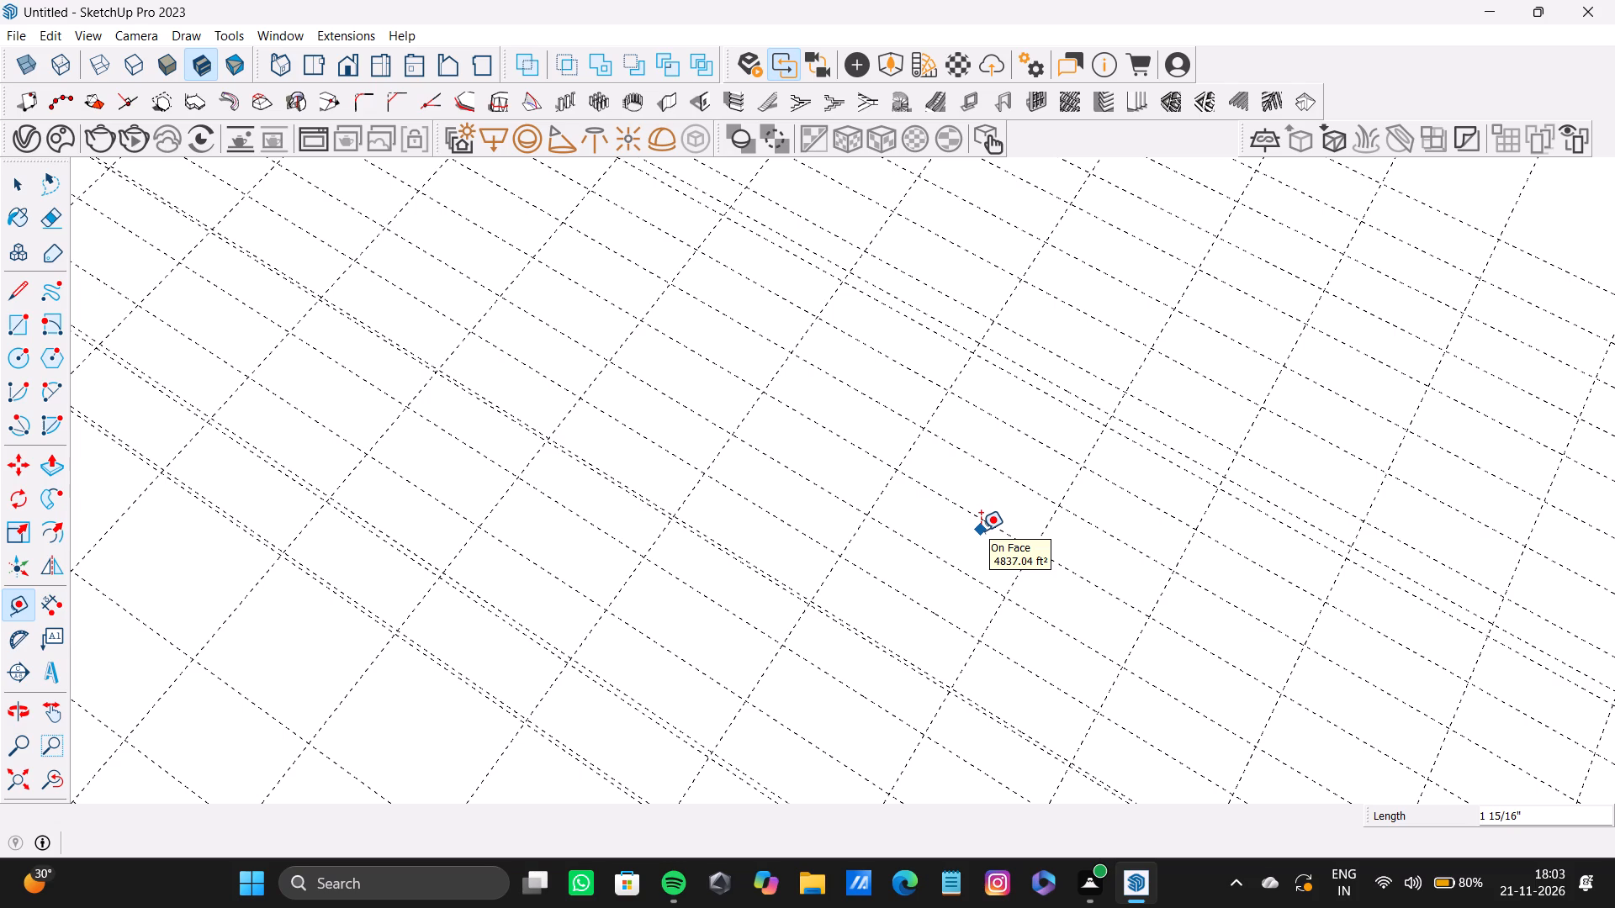
Add three more guides in wide gaps parallel to the red-axis edge, the first two offset about 4 11/16" and 1 5/8".
{"action": "scroll", "coordinate": [1046, 546], "scroll_direction": "down", "scroll_amount": 3}
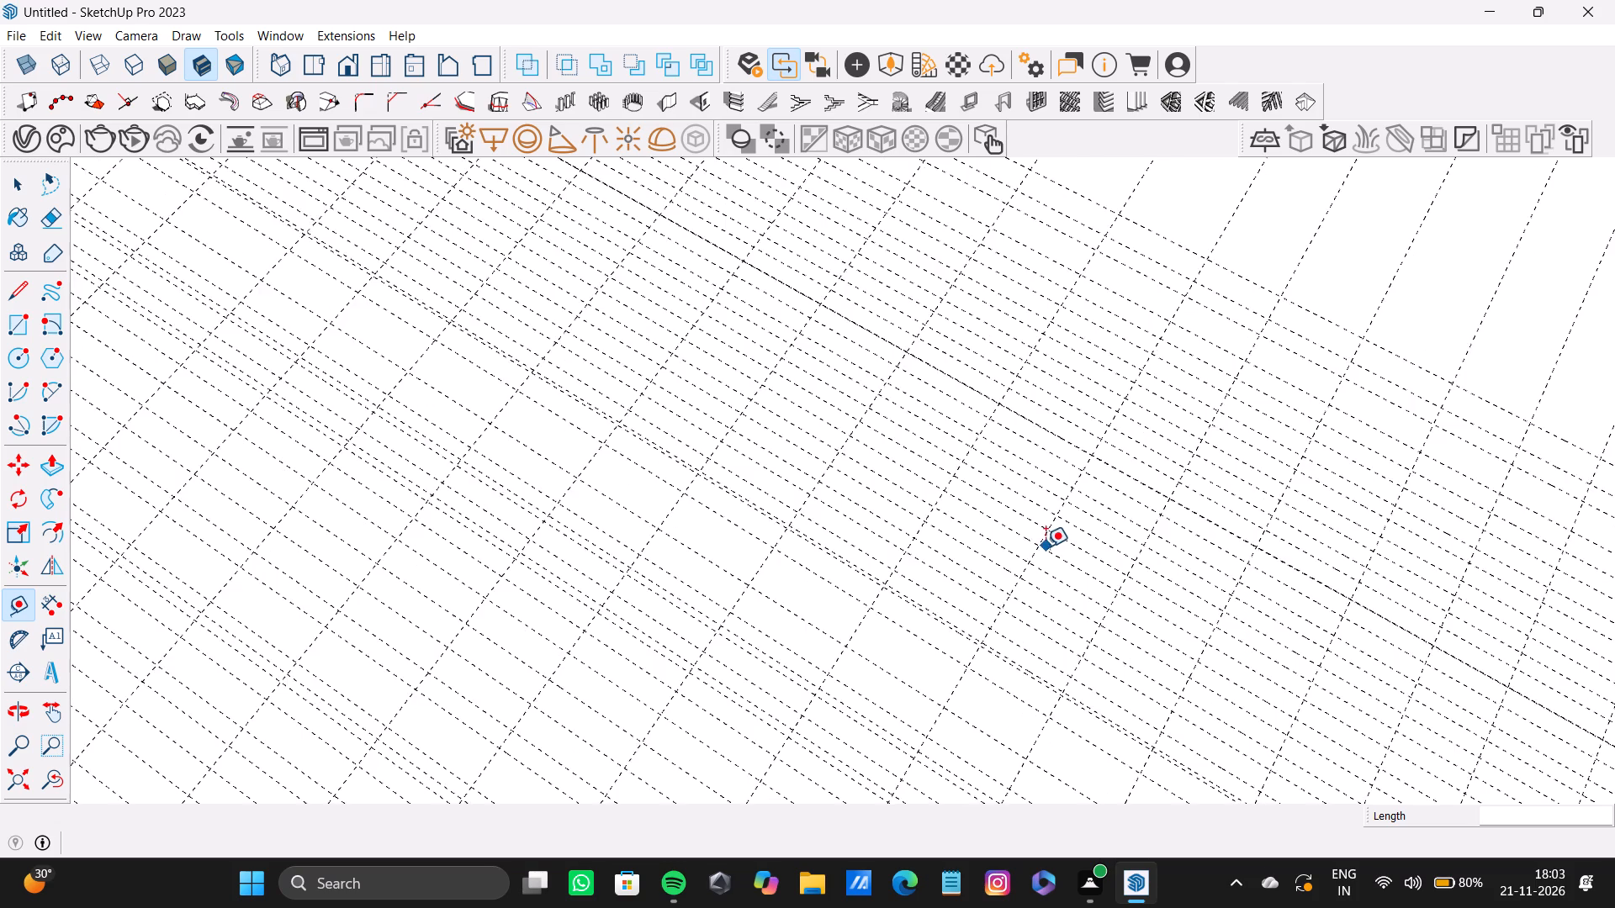
{"action": "scroll", "coordinate": [1046, 546], "scroll_direction": "down", "scroll_amount": 9}
{"action": "scroll", "coordinate": [993, 611], "scroll_direction": "down", "scroll_amount": 4}
{"action": "scroll", "coordinate": [1029, 586], "scroll_direction": "up", "scroll_amount": 7}
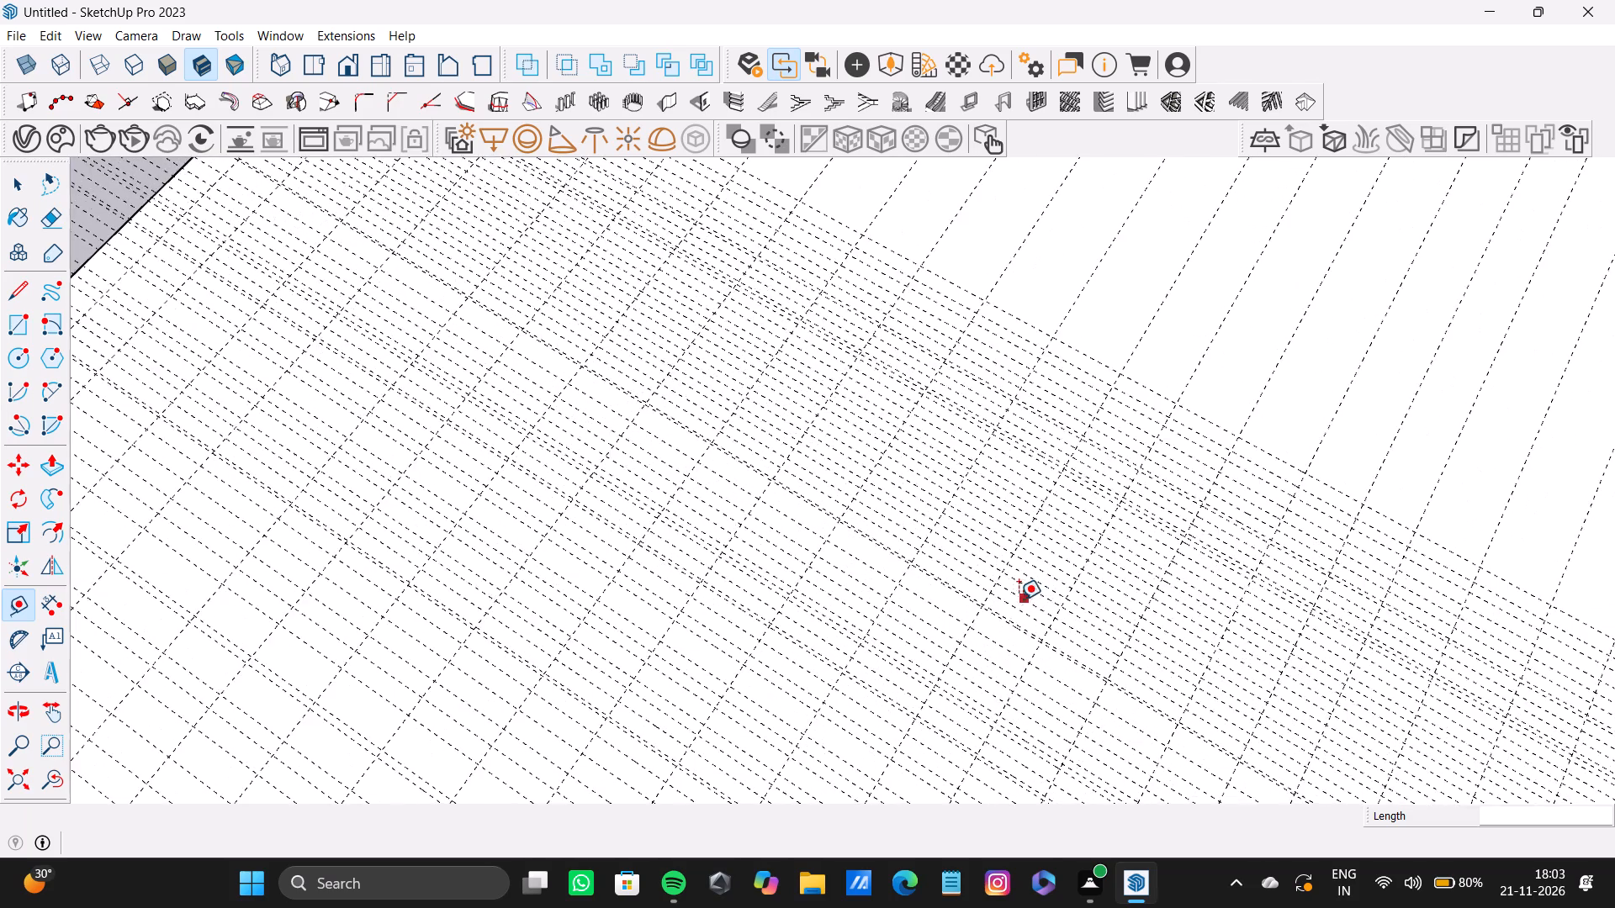
{"action": "scroll", "coordinate": [1019, 599], "scroll_direction": "up", "scroll_amount": 11}
{"action": "scroll", "coordinate": [1018, 626], "scroll_direction": "down", "scroll_amount": 3}
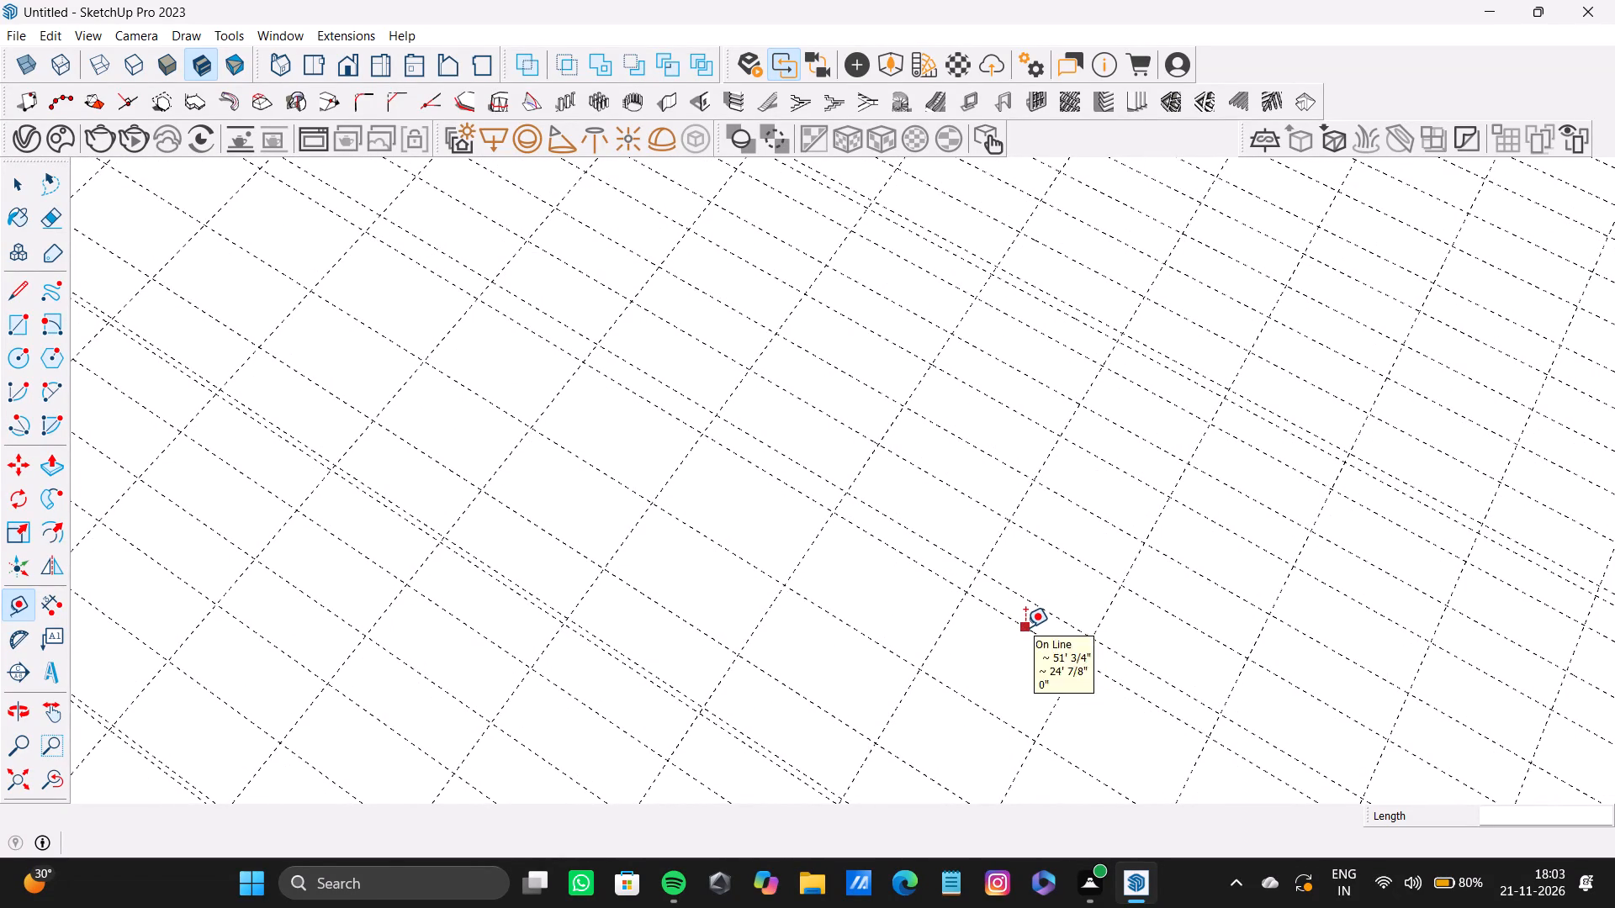
{"action": "left_click", "coordinate": [1025, 627]}
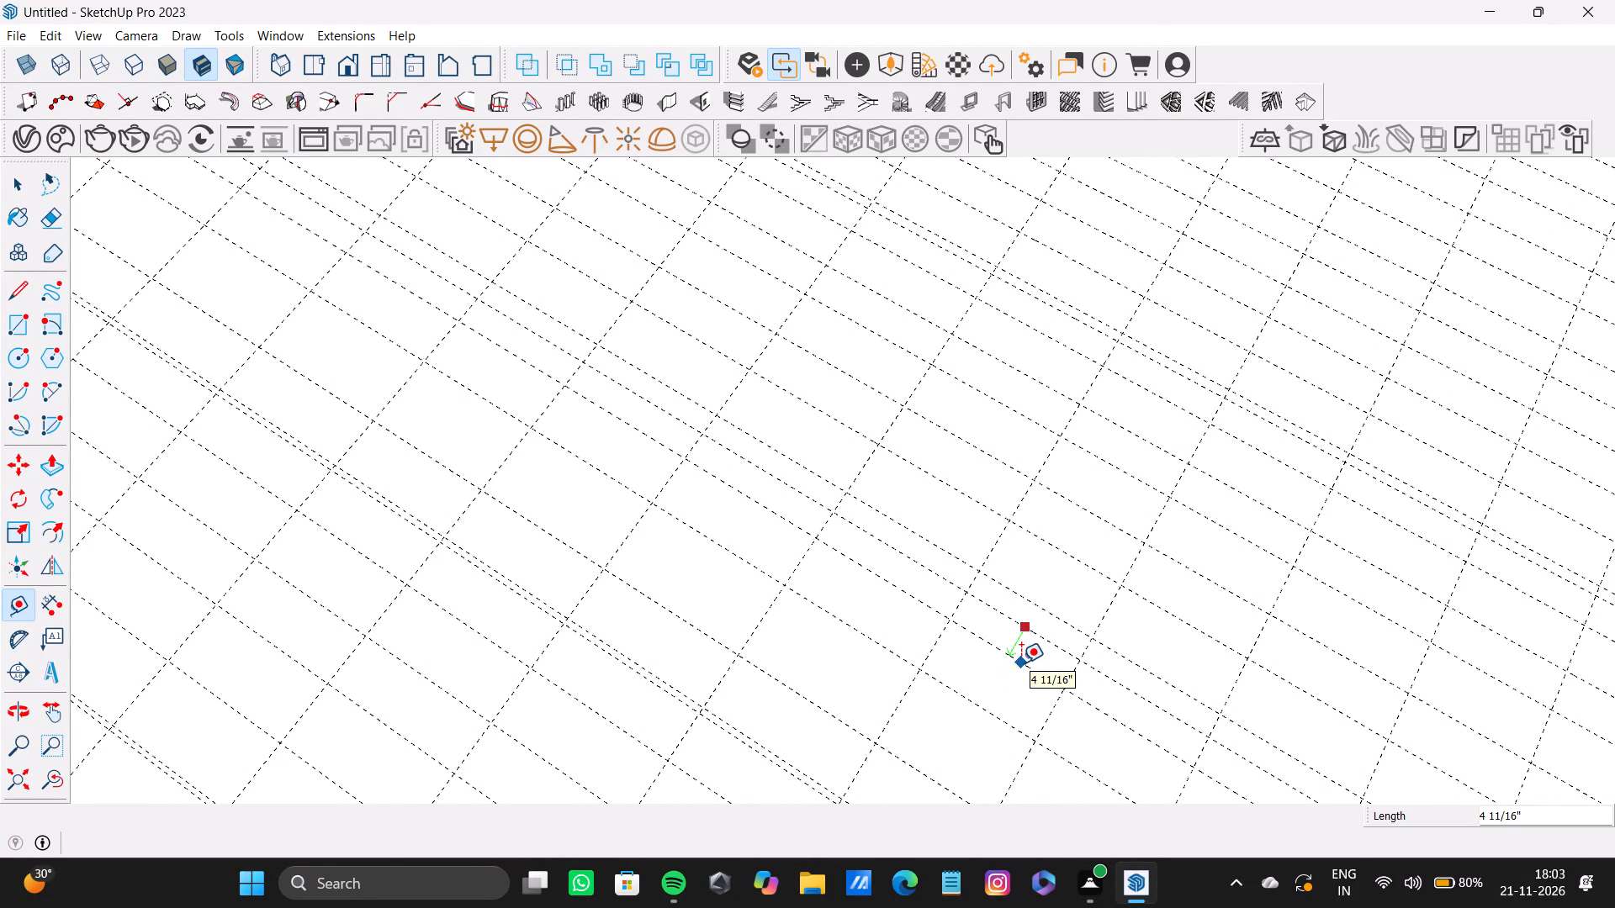
{"action": "left_click", "coordinate": [1021, 663]}
{"action": "scroll", "coordinate": [1019, 673], "scroll_direction": "down", "scroll_amount": 4}
{"action": "scroll", "coordinate": [1003, 693], "scroll_direction": "up", "scroll_amount": 3}
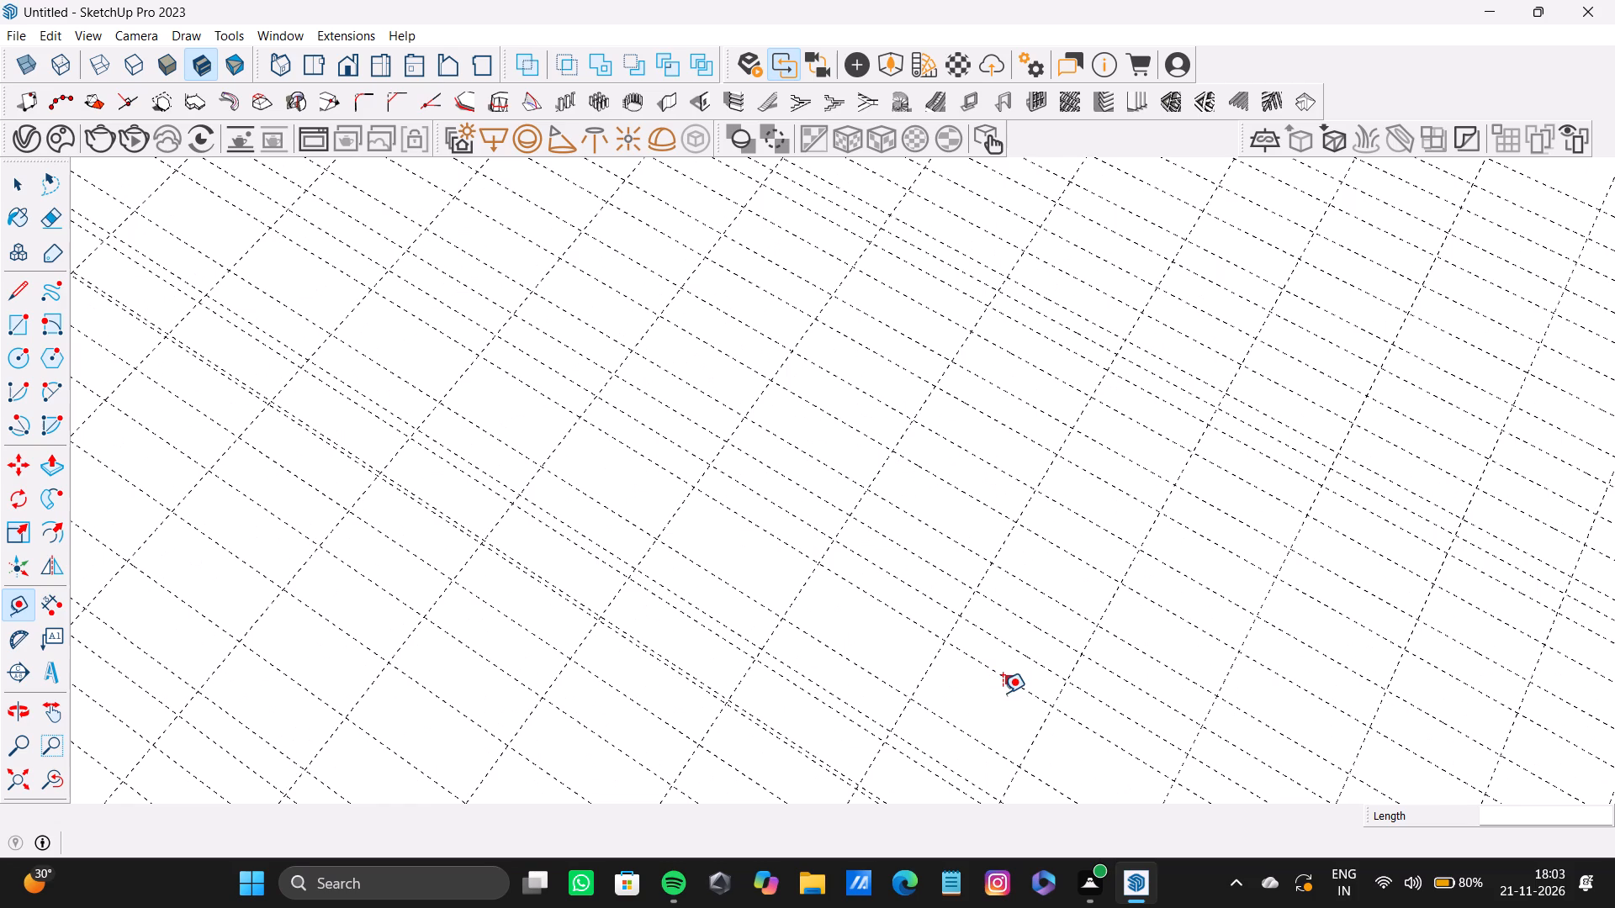
{"action": "left_click", "coordinate": [1011, 678]}
{"action": "left_click", "coordinate": [1003, 717]}
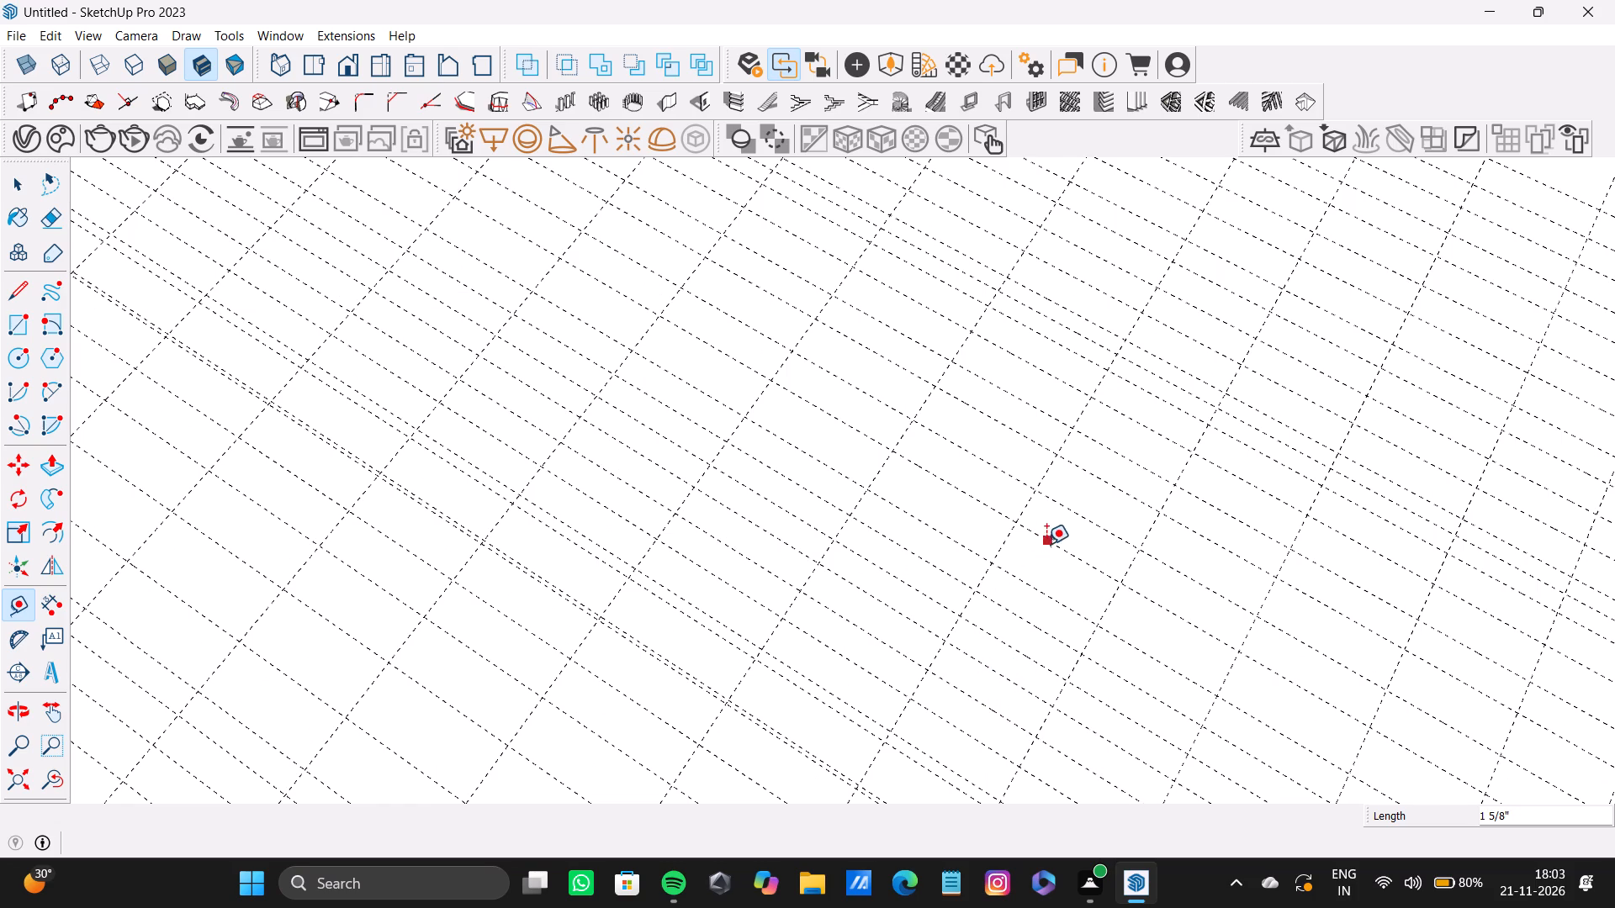
{"action": "left_click", "coordinate": [1046, 544]}
{"action": "left_click", "coordinate": [1075, 584]}
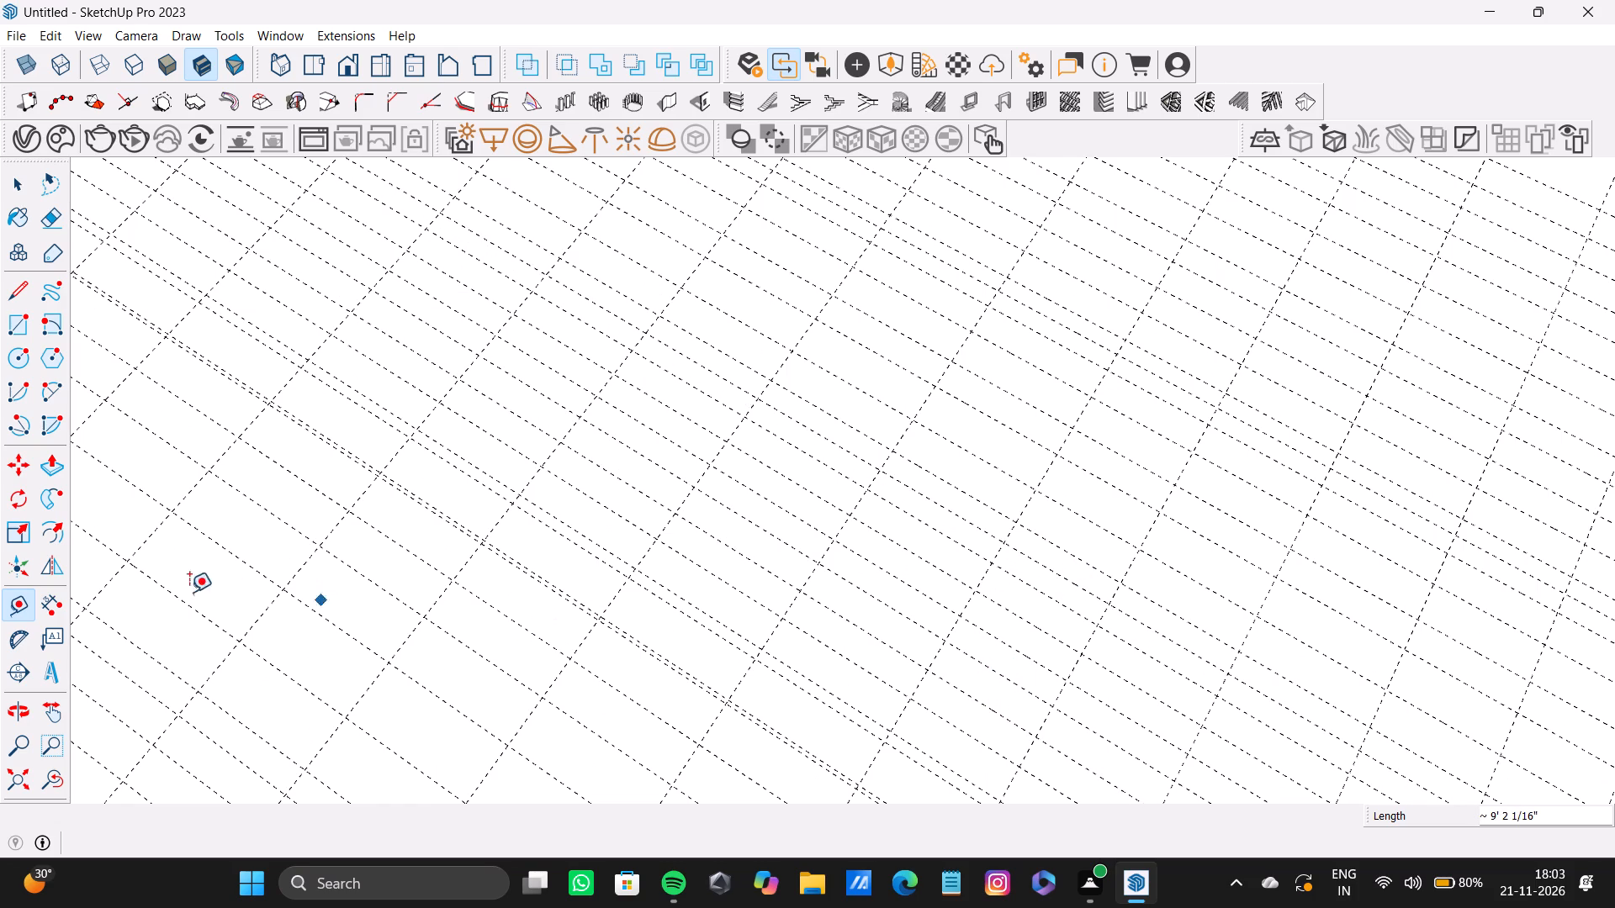
Add six guides in the open gaps nearer the red-axis edge, several of them offset roughly 1" to 1 3/8".
{"action": "left_click", "coordinate": [238, 556]}
{"action": "left_click", "coordinate": [226, 585]}
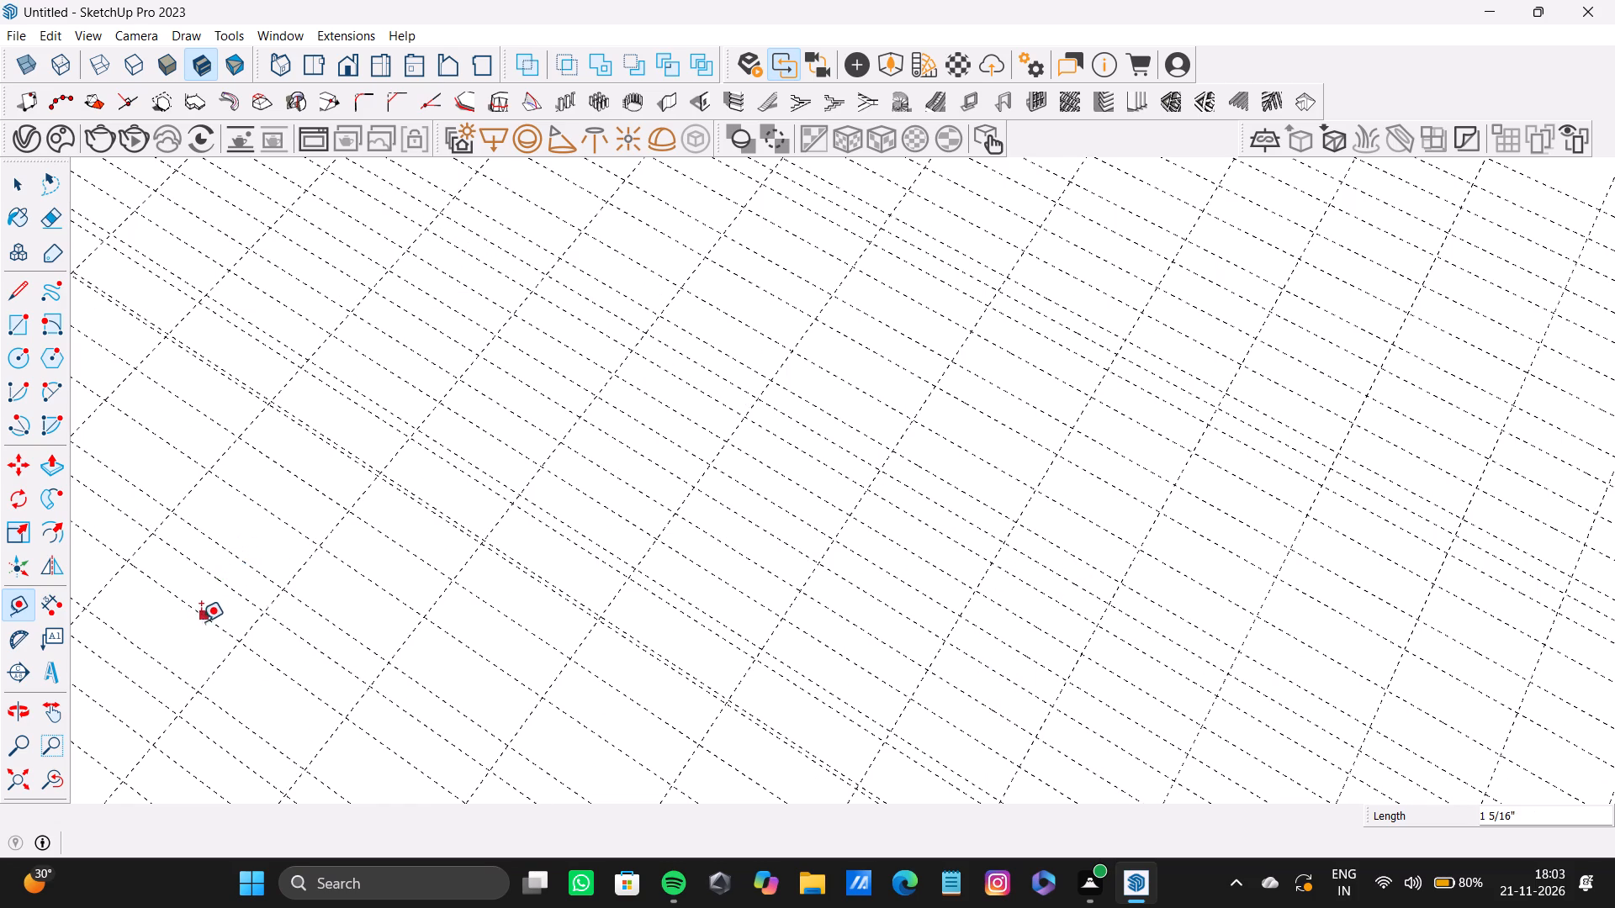
{"action": "left_click", "coordinate": [205, 618]}
{"action": "left_click", "coordinate": [186, 642]}
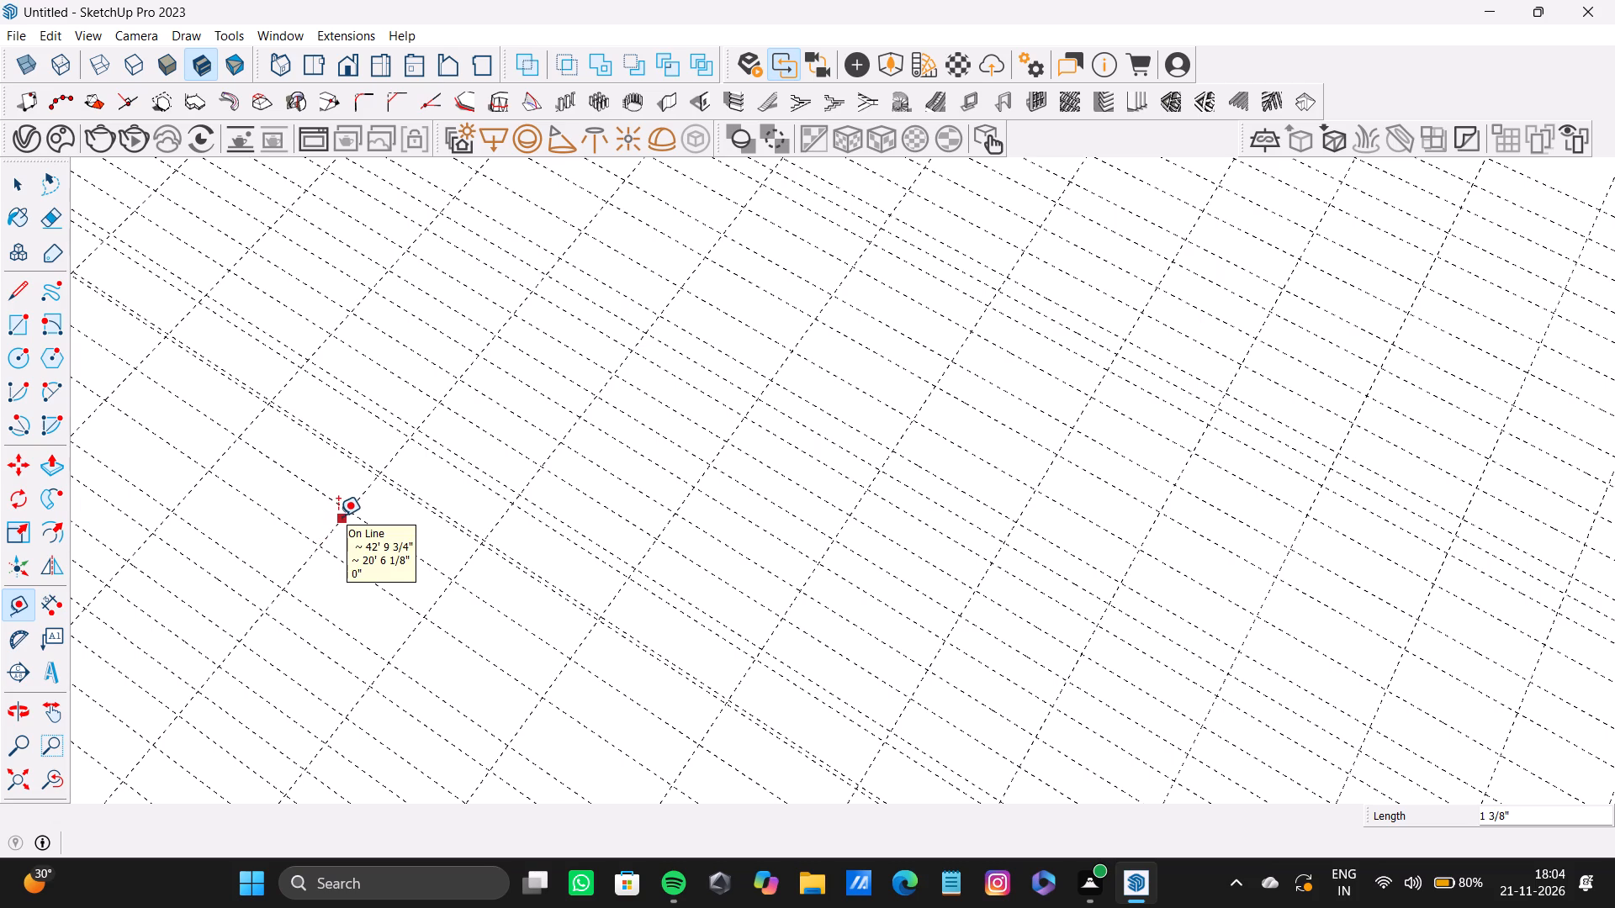
{"action": "left_click", "coordinate": [431, 451]}
{"action": "left_click", "coordinate": [435, 480]}
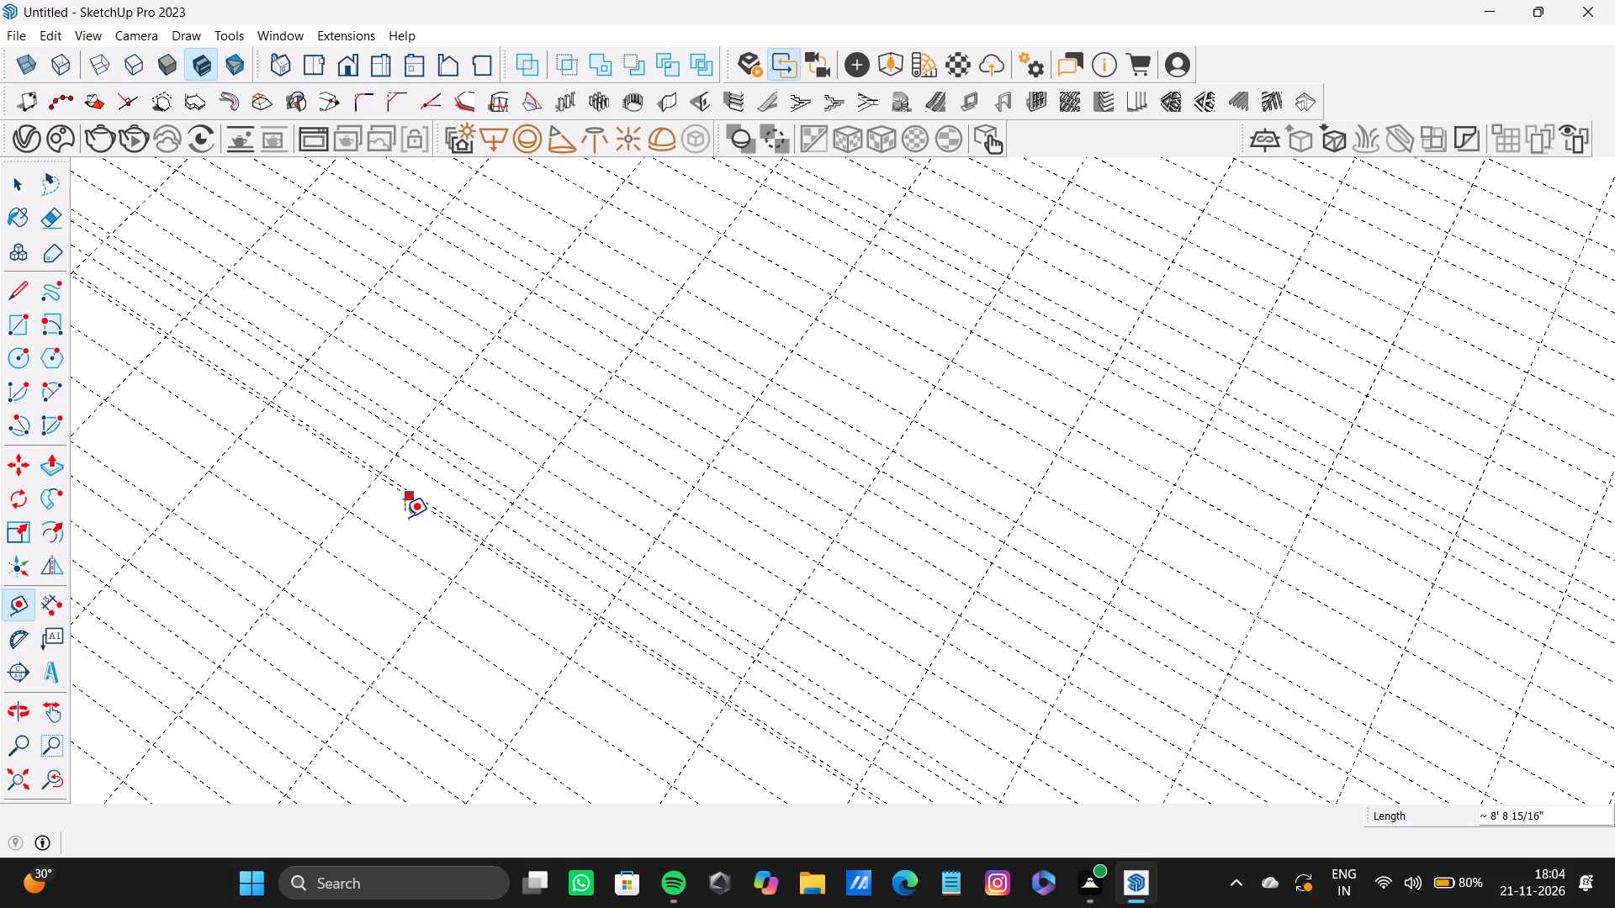
{"action": "left_click", "coordinate": [426, 510]}
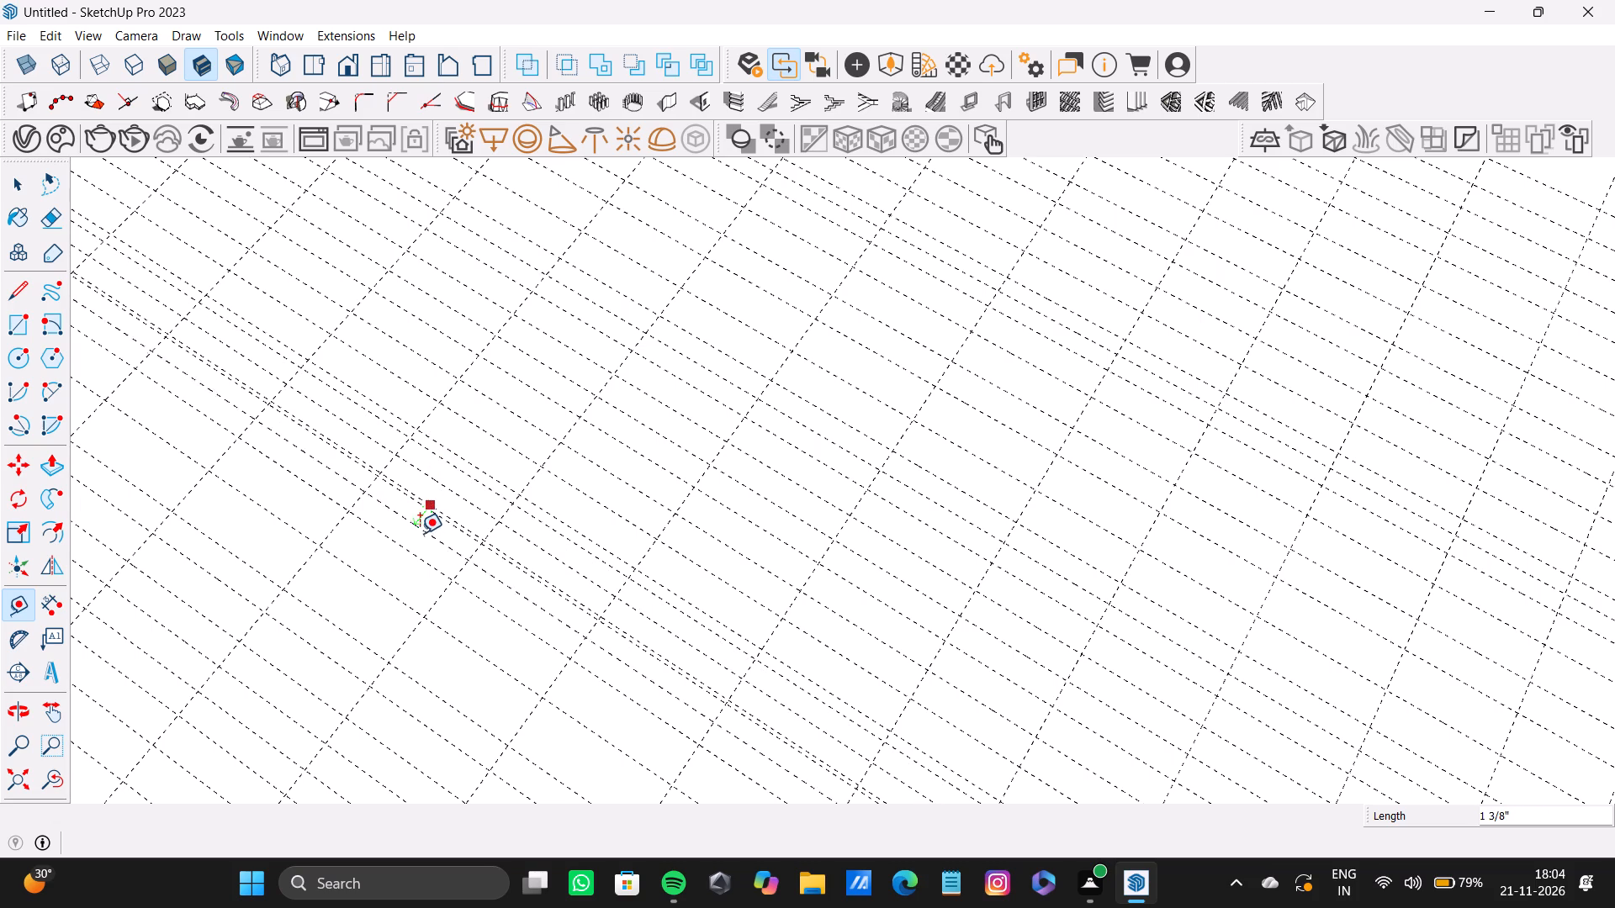
{"action": "left_click", "coordinate": [425, 531]}
{"action": "left_click", "coordinate": [370, 582]}
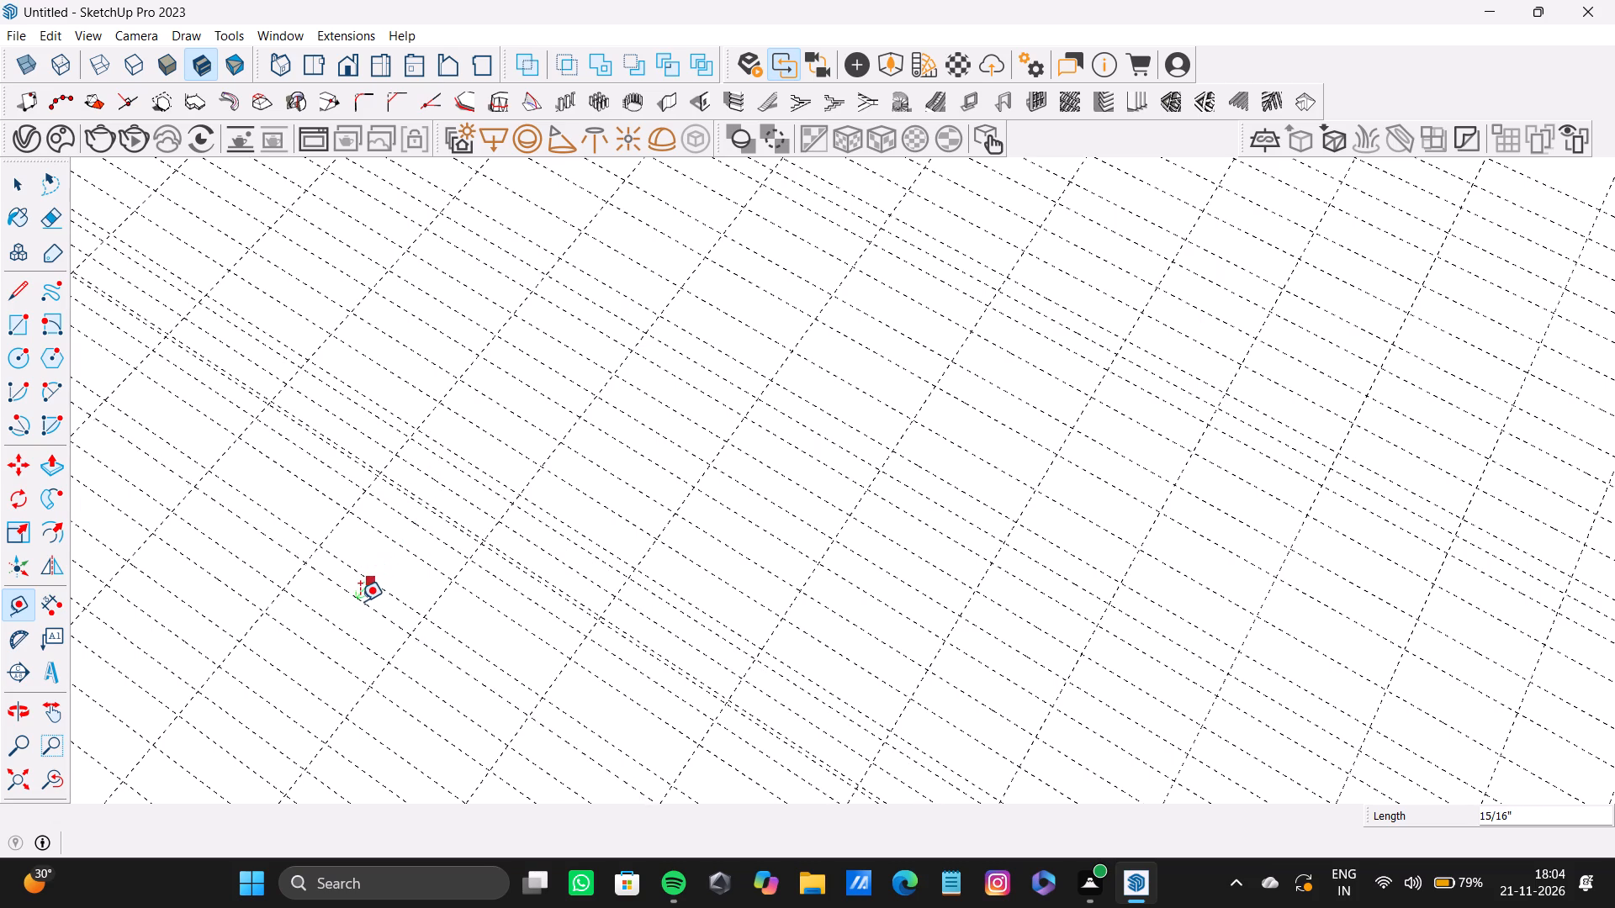
{"action": "left_click", "coordinate": [358, 604]}
{"action": "left_click", "coordinate": [391, 543]}
{"action": "left_click", "coordinate": [394, 568]}
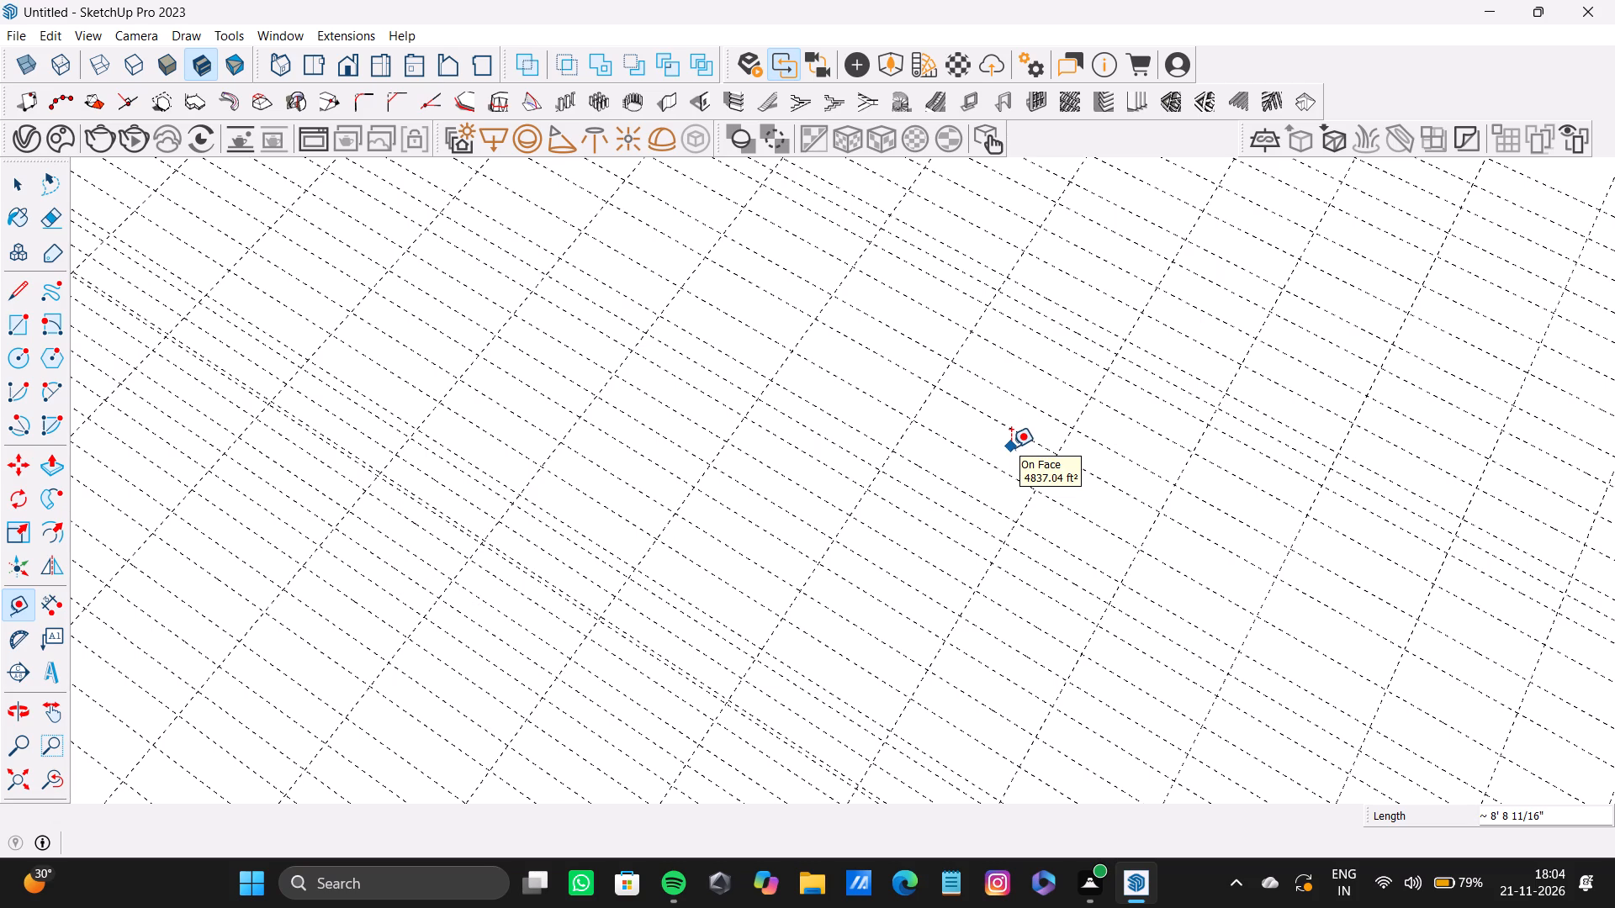
Add three guides in adjacent gaps farther from the red-axis edge, the last two offset about 15/16" and 1 3/16".
{"action": "left_click", "coordinate": [1099, 477]}
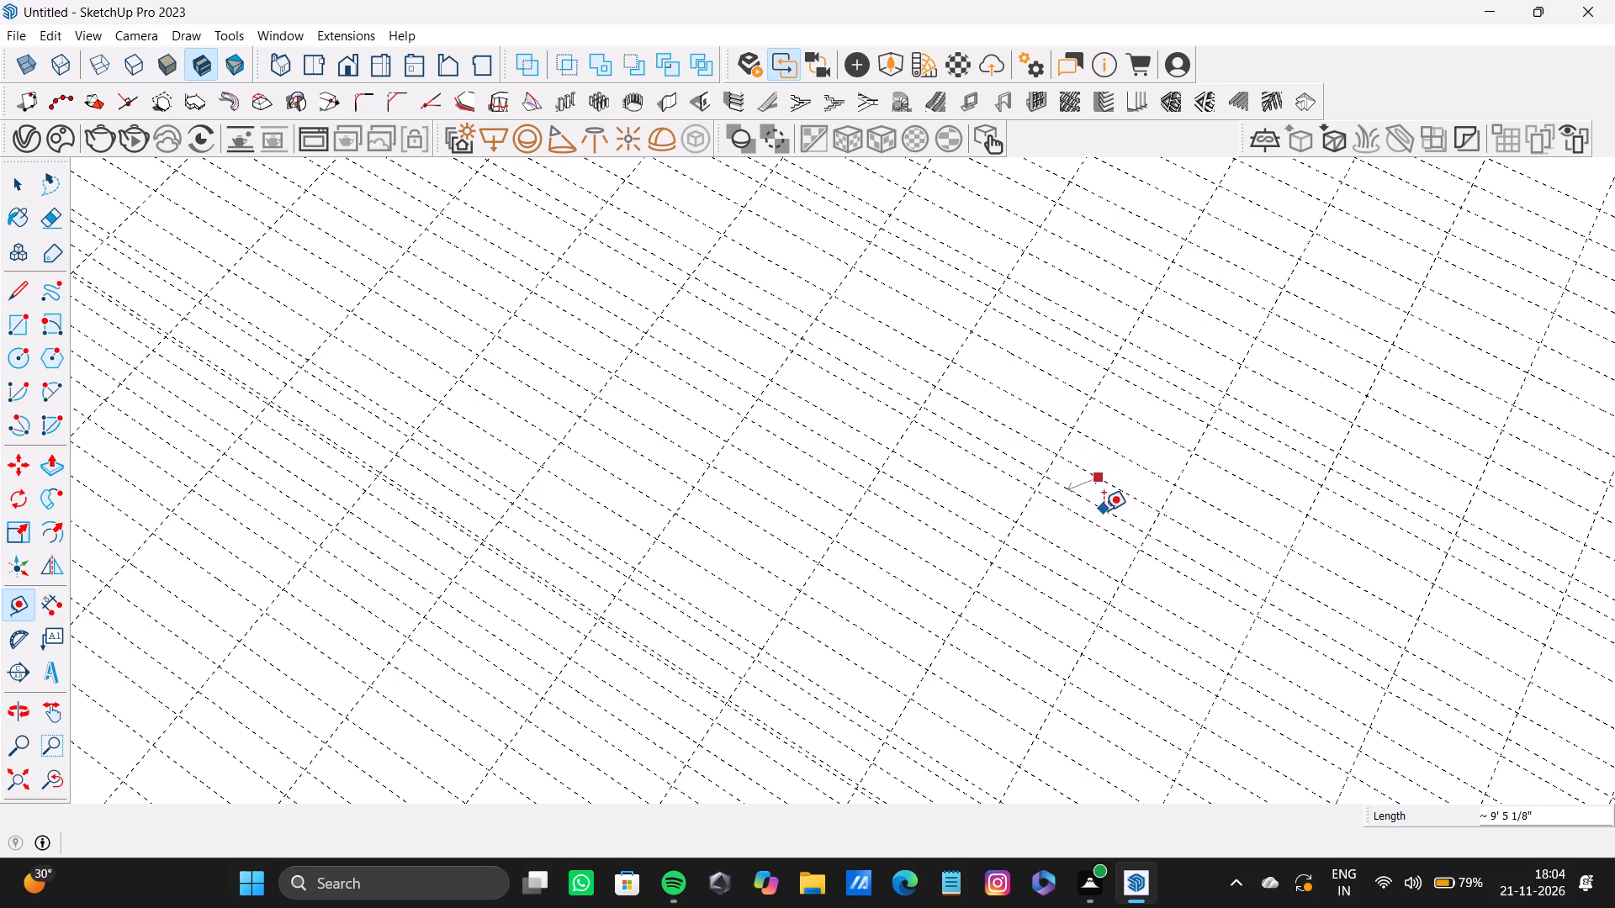
{"action": "left_click", "coordinate": [1104, 510]}
{"action": "left_click", "coordinate": [1094, 518]}
{"action": "left_click", "coordinate": [1088, 541]}
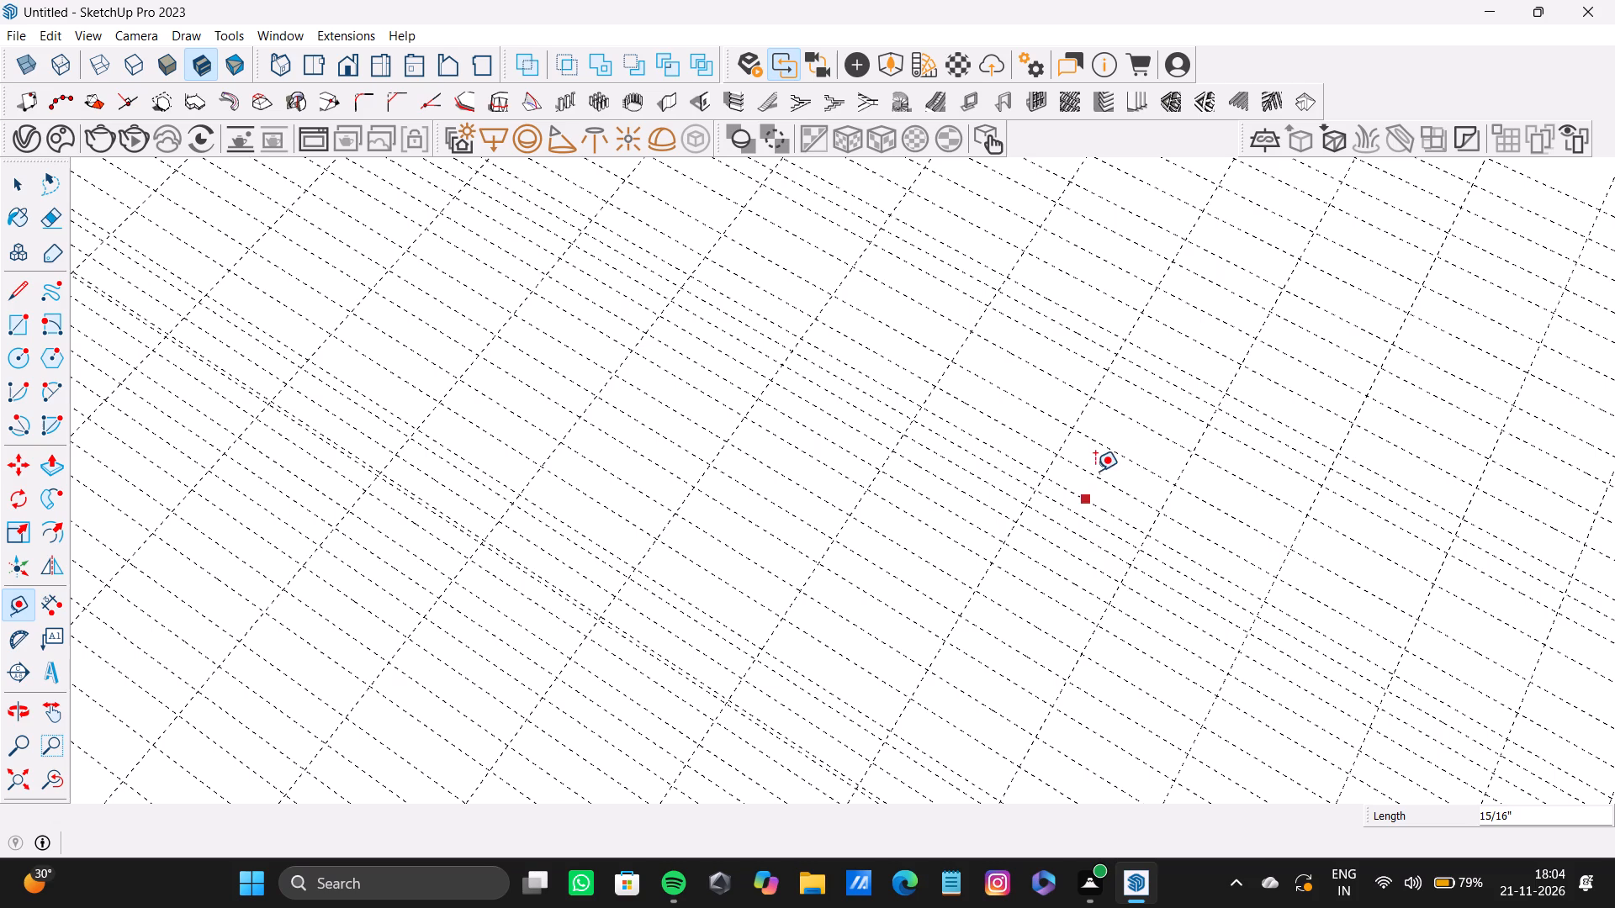
{"action": "left_click", "coordinate": [1130, 422]}
{"action": "left_click", "coordinate": [1130, 442]}
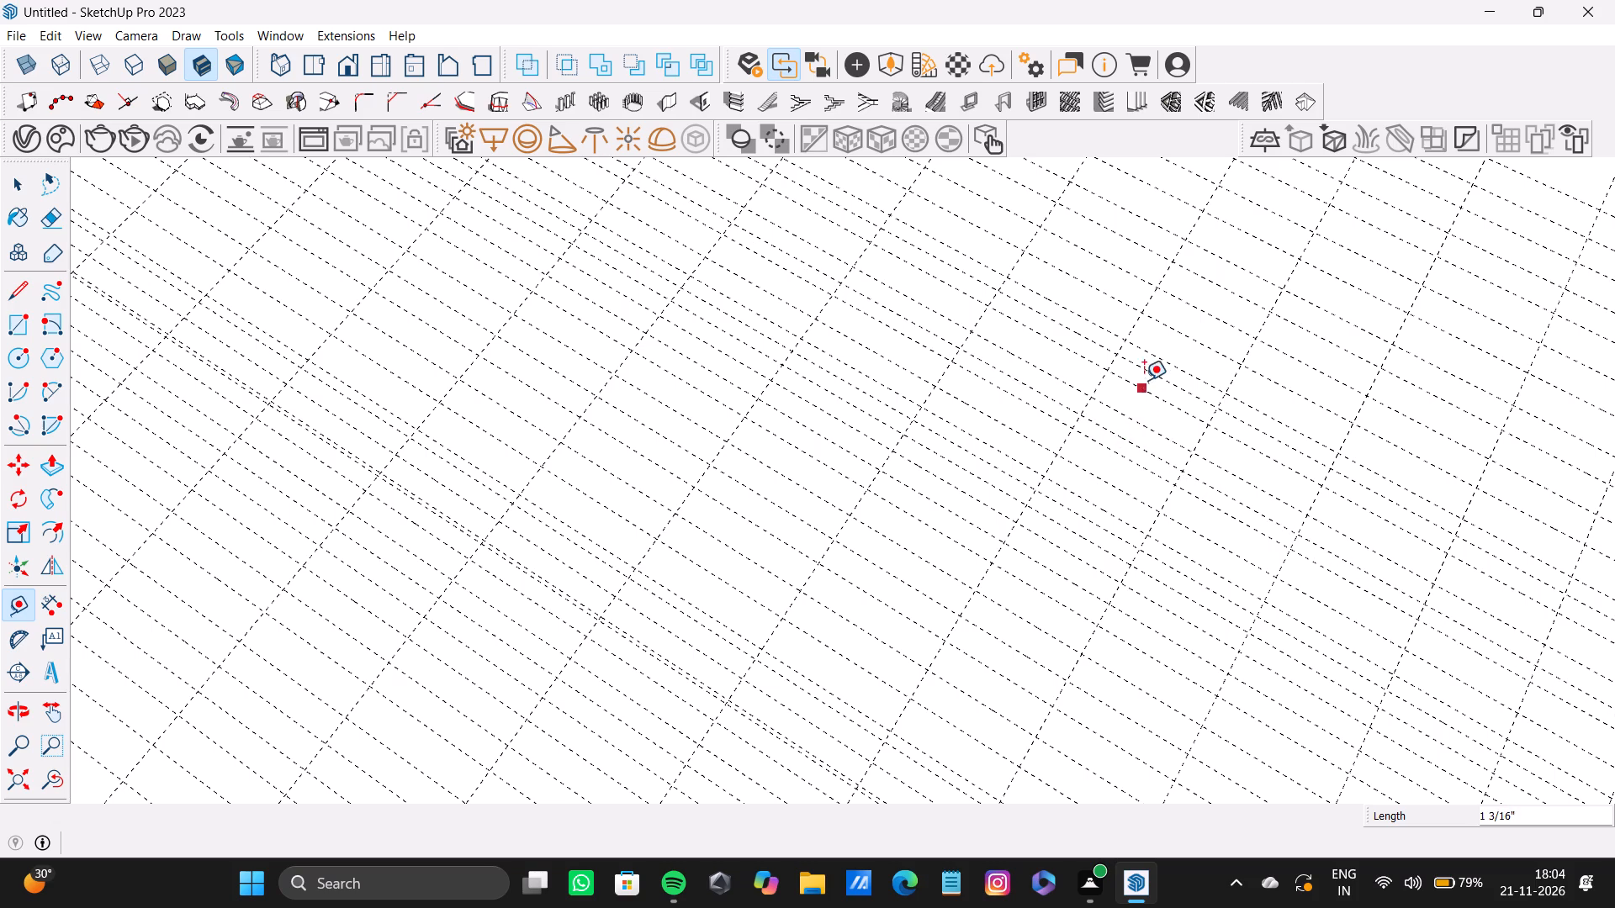
Add two guides parallel to the red-axis edge in nearby open gaps, each offset roughly 1" from its neighbour.
{"action": "left_click", "coordinate": [1144, 389]}
{"action": "left_click", "coordinate": [1138, 408]}
{"action": "left_click", "coordinate": [1105, 451]}
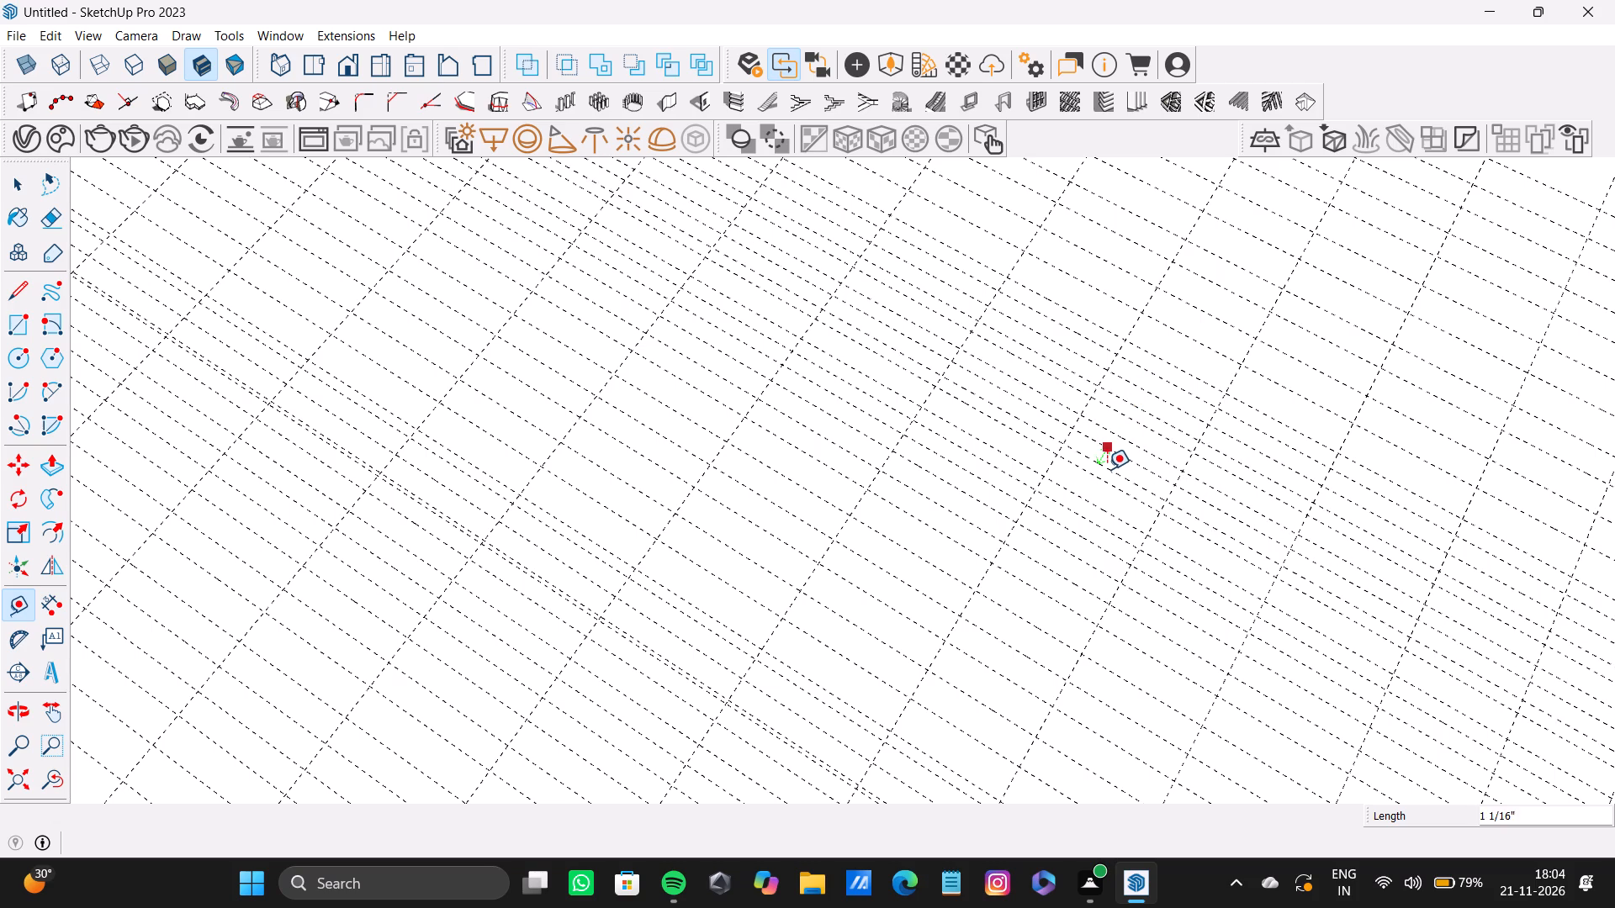
{"action": "left_click", "coordinate": [1112, 467]}
Add three guides parallel to the red-axis edge in wide gaps, the last two offset about 6 11/16" and 1' 5/16".
{"action": "scroll", "coordinate": [1045, 526], "scroll_direction": "down", "scroll_amount": 6}
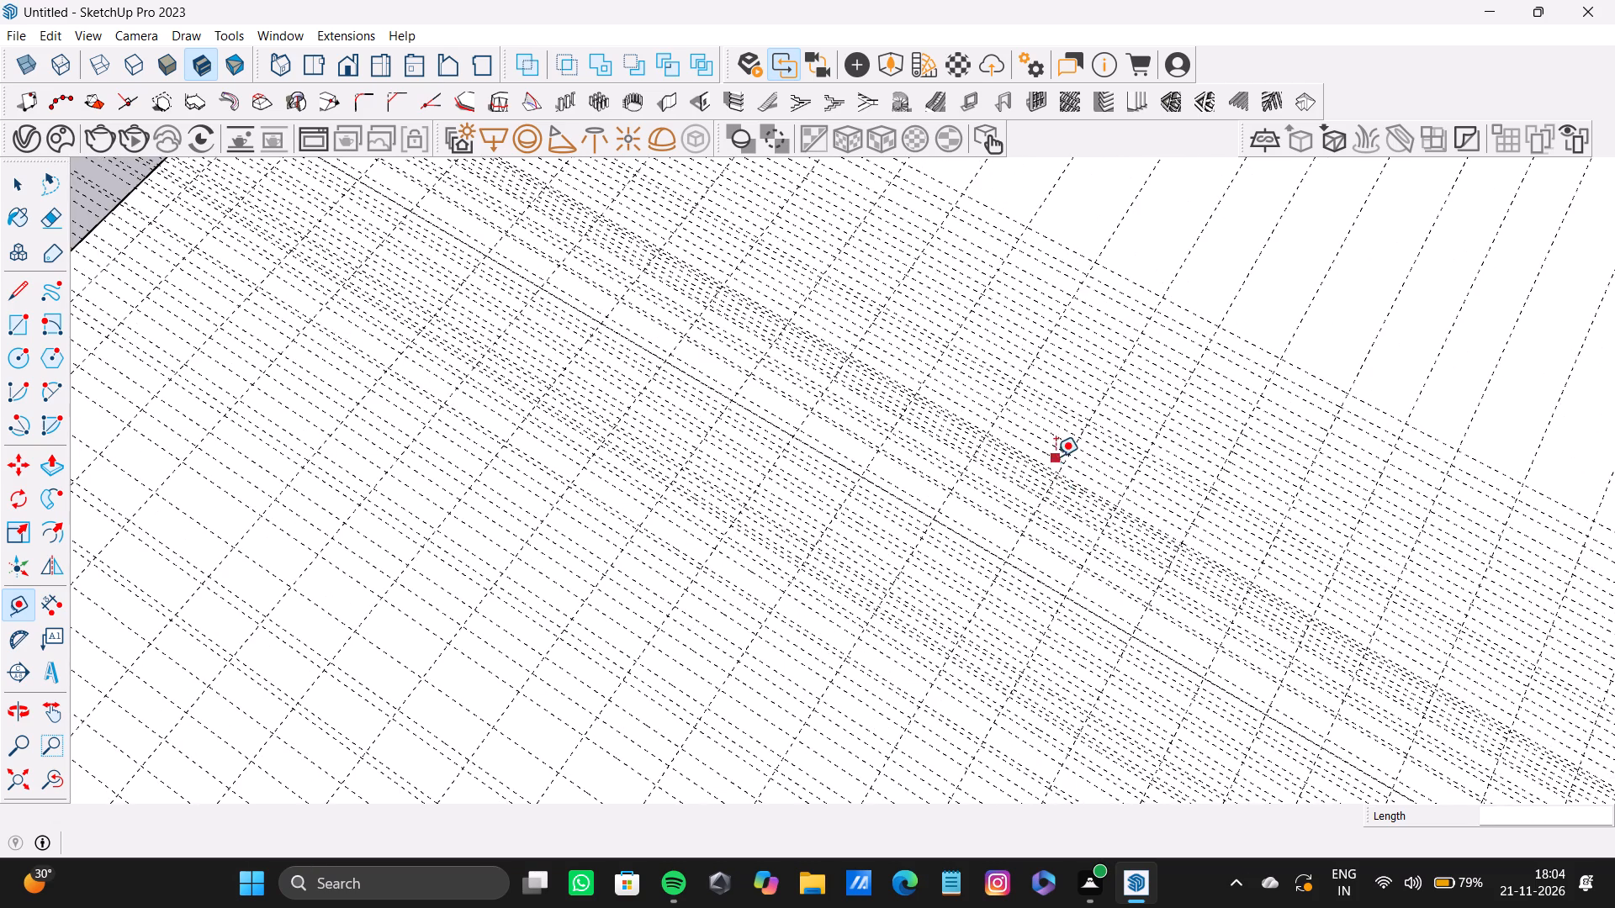
{"action": "scroll", "coordinate": [1062, 469], "scroll_direction": "up", "scroll_amount": 11}
{"action": "left_click", "coordinate": [1194, 373]}
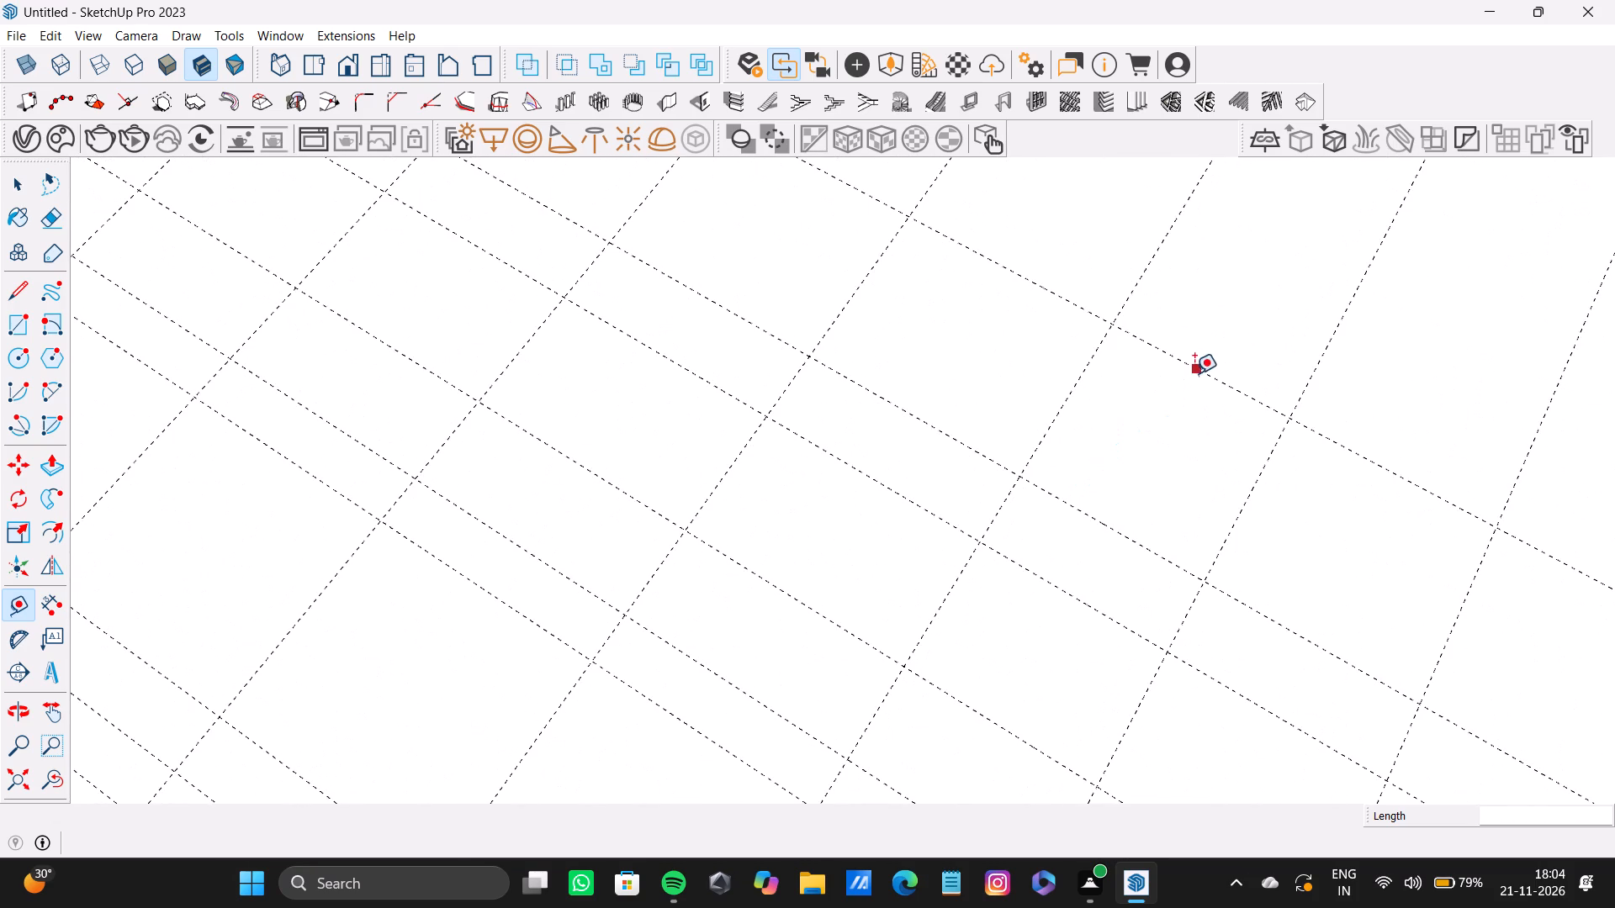
{"action": "left_click", "coordinate": [1169, 465]}
{"action": "left_click", "coordinate": [1099, 607]}
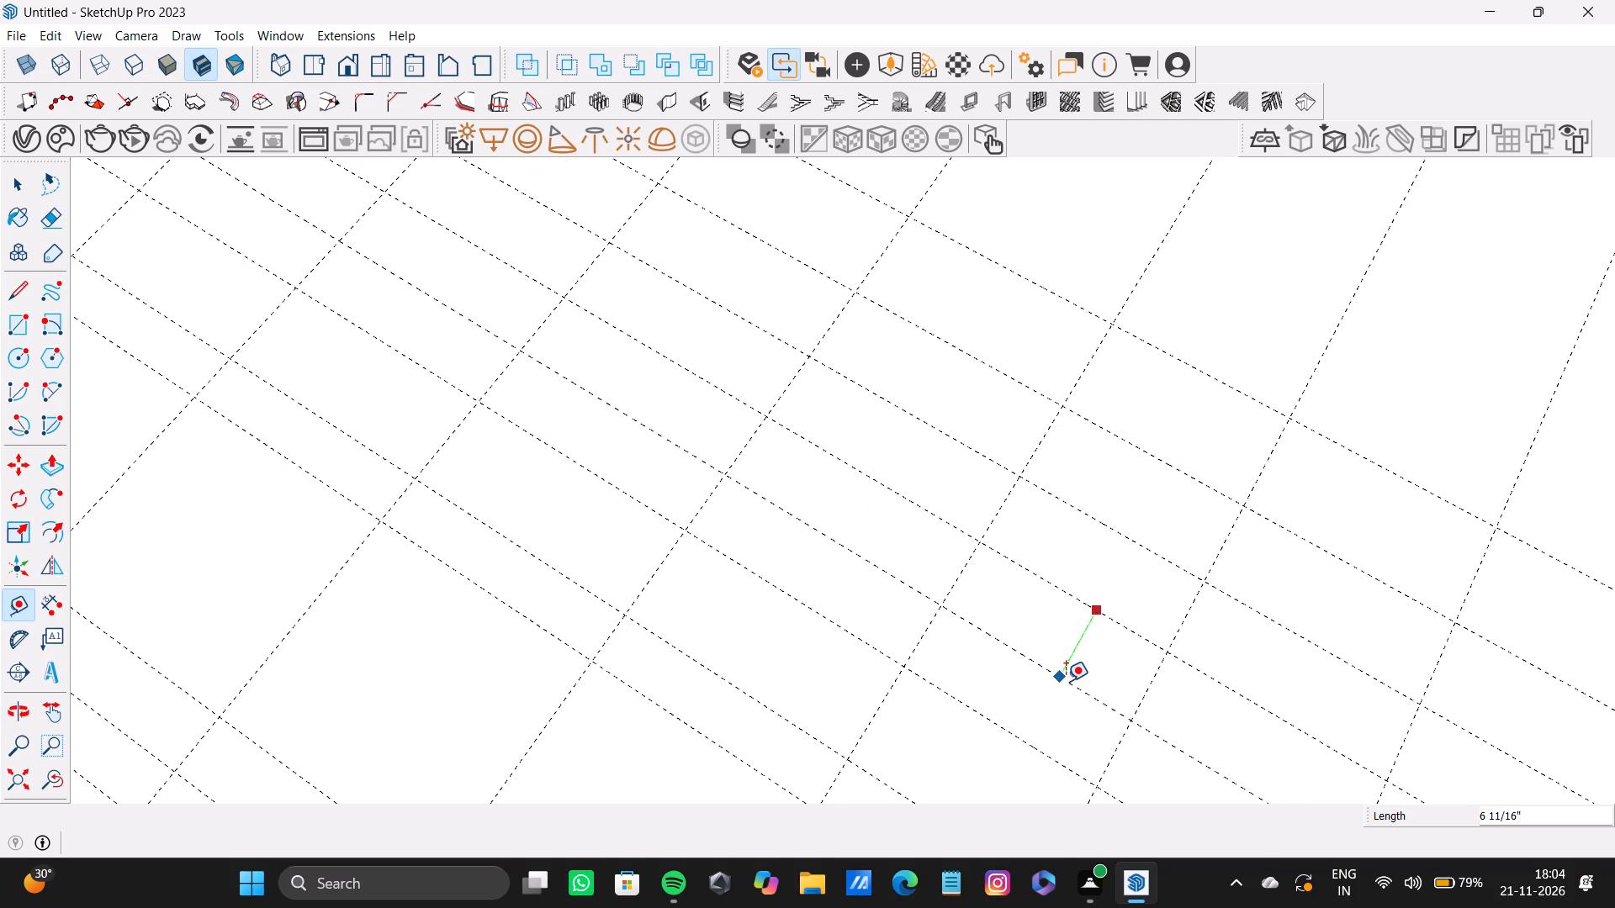
{"action": "left_click", "coordinate": [1066, 681]}
{"action": "left_click", "coordinate": [1218, 375]}
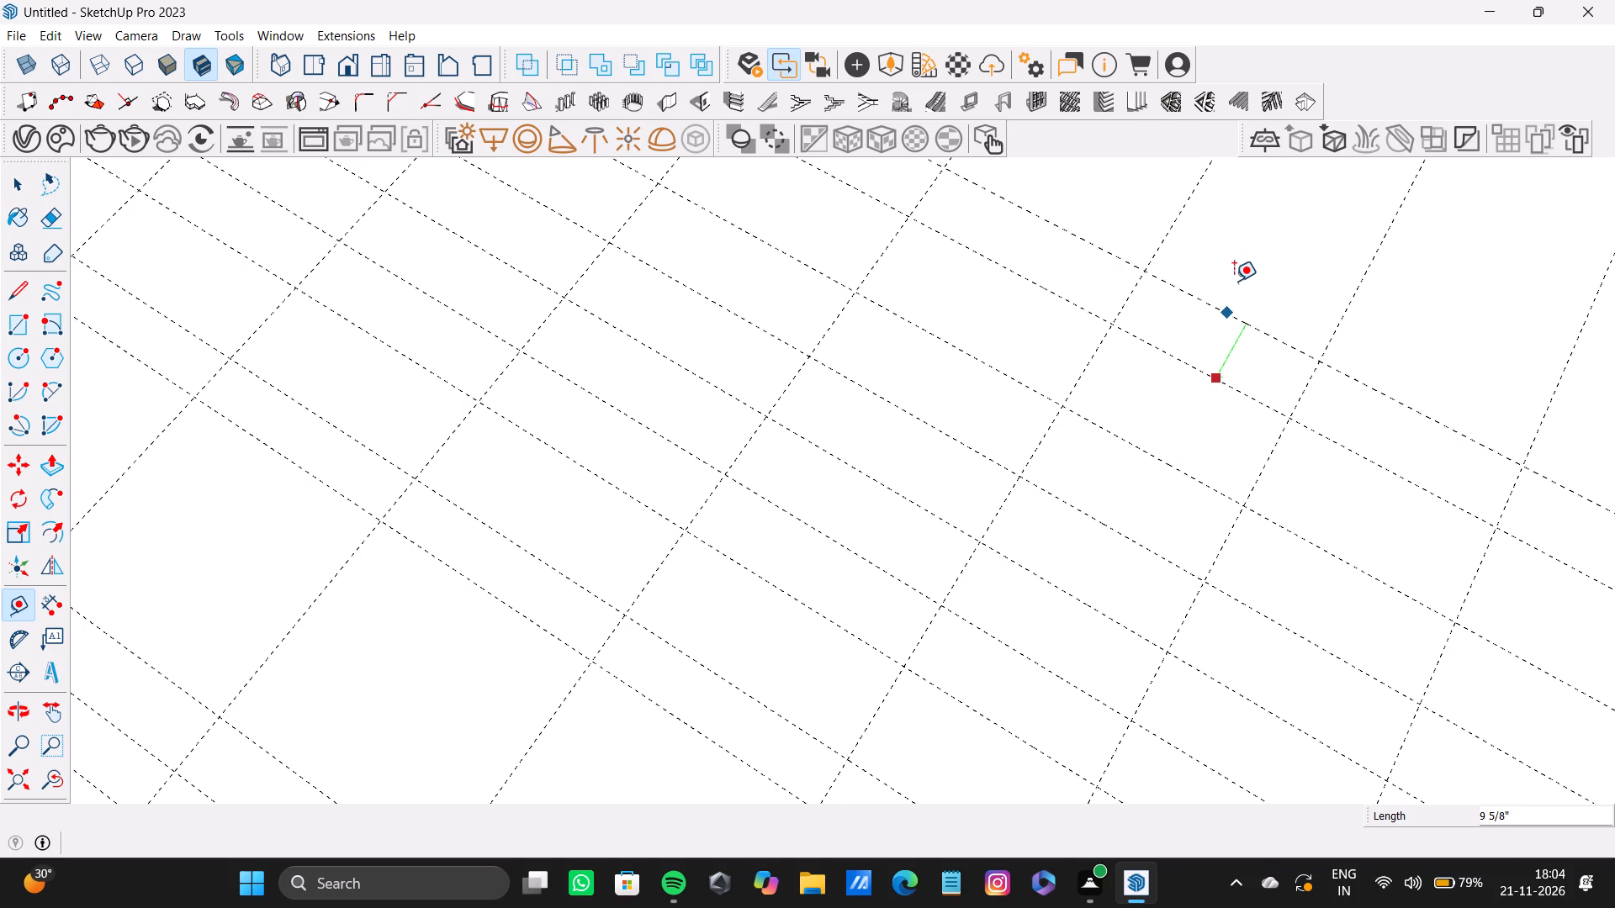
{"action": "left_click", "coordinate": [1246, 269]}
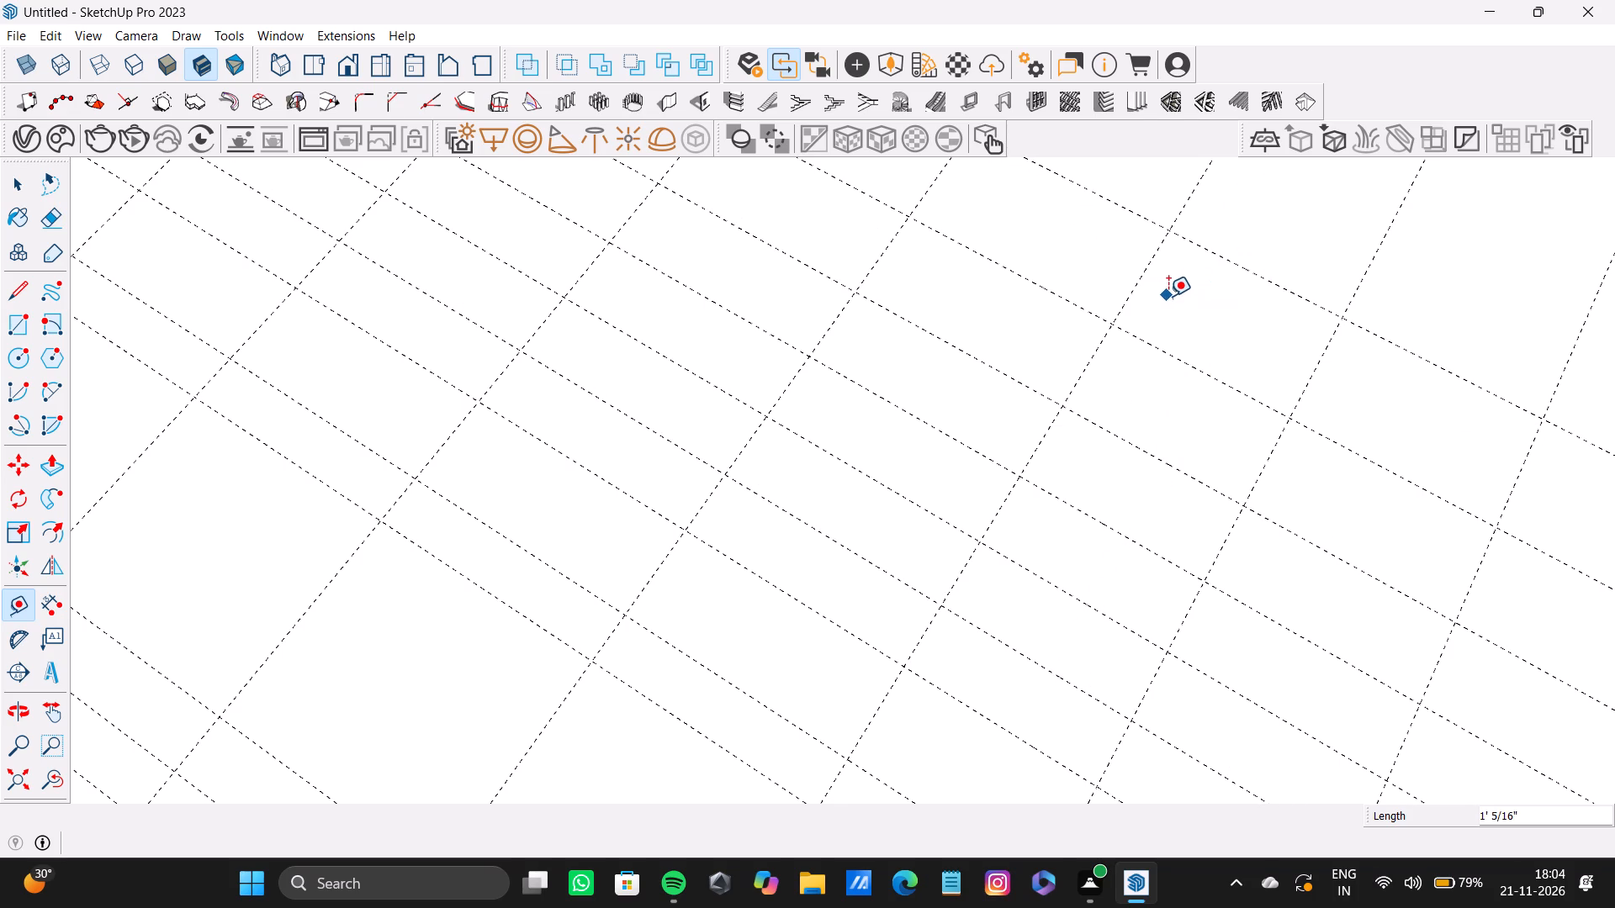
Add four guides in successive gaps going away from the red-axis edge, offset about 3 5/8", 4 3/16", 5 5/8" and 7 3/8".
{"action": "scroll", "coordinate": [1170, 298], "scroll_direction": "down", "scroll_amount": 4}
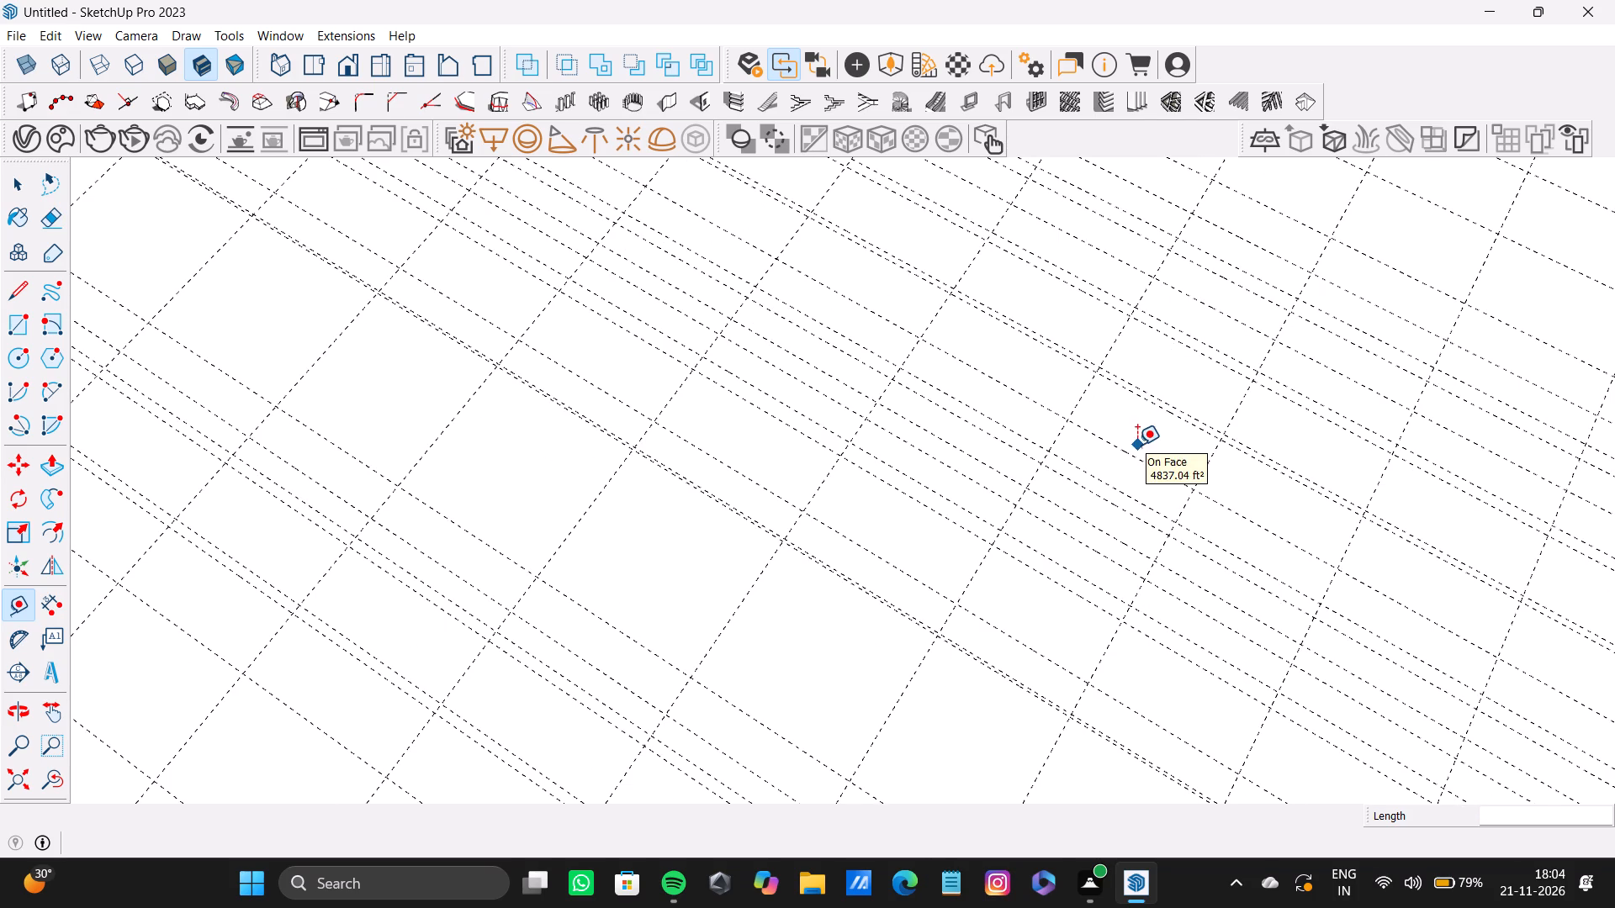
{"action": "scroll", "coordinate": [1137, 445], "scroll_direction": "up", "scroll_amount": 4}
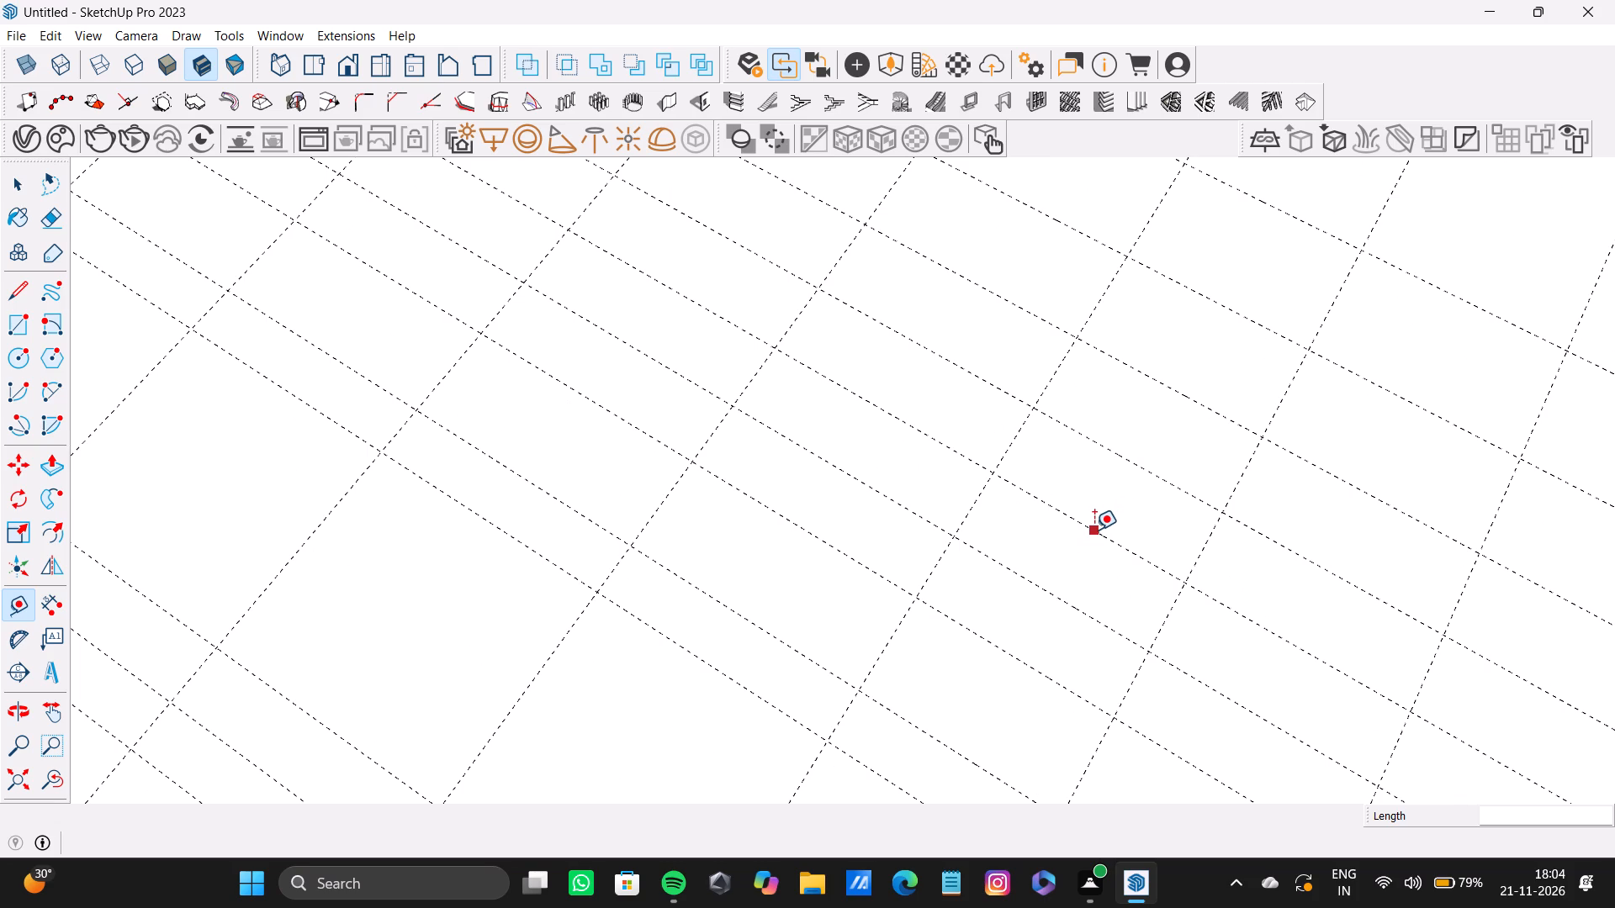
{"action": "left_click", "coordinate": [1094, 530]}
{"action": "left_click", "coordinate": [1109, 494]}
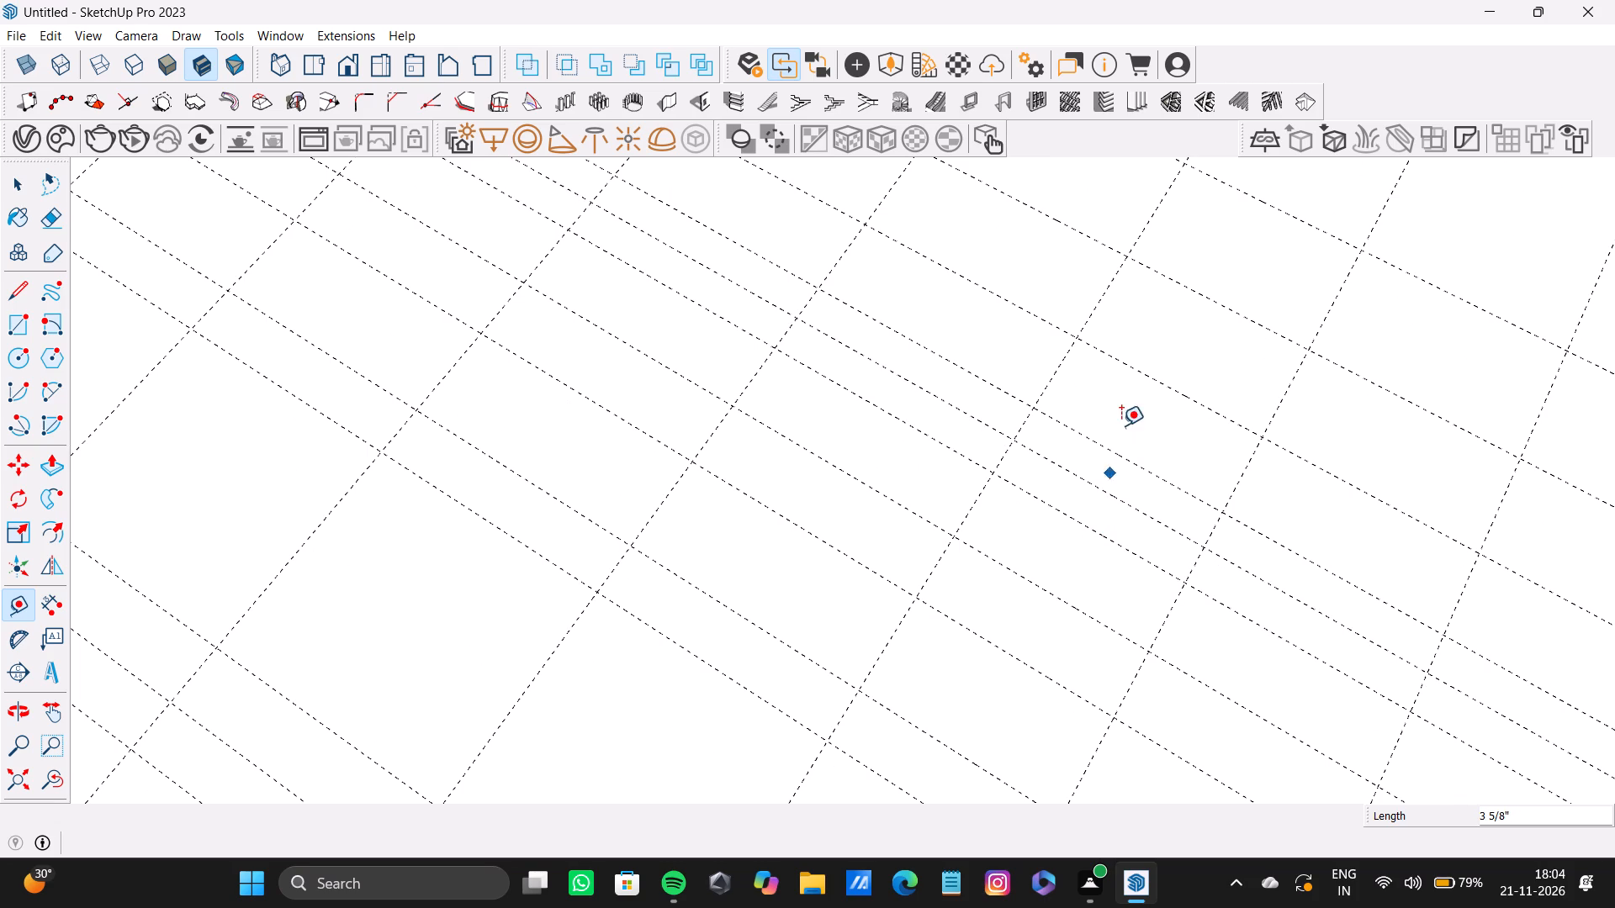
{"action": "left_click", "coordinate": [1137, 461]}
{"action": "left_click", "coordinate": [1146, 420]}
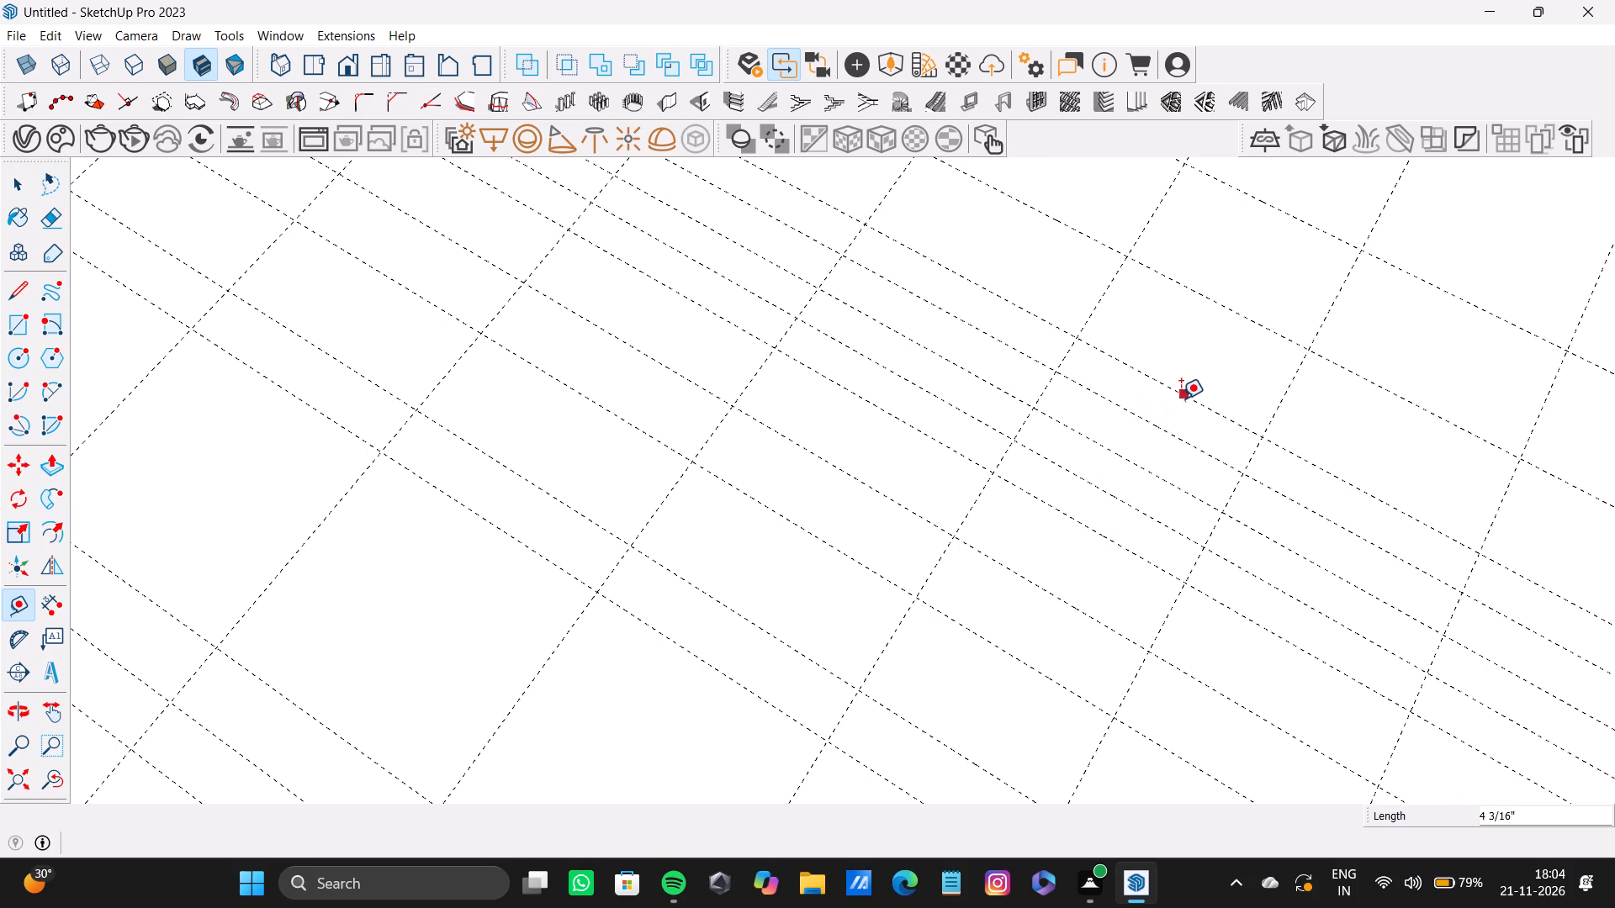
{"action": "left_click", "coordinate": [1181, 399]}
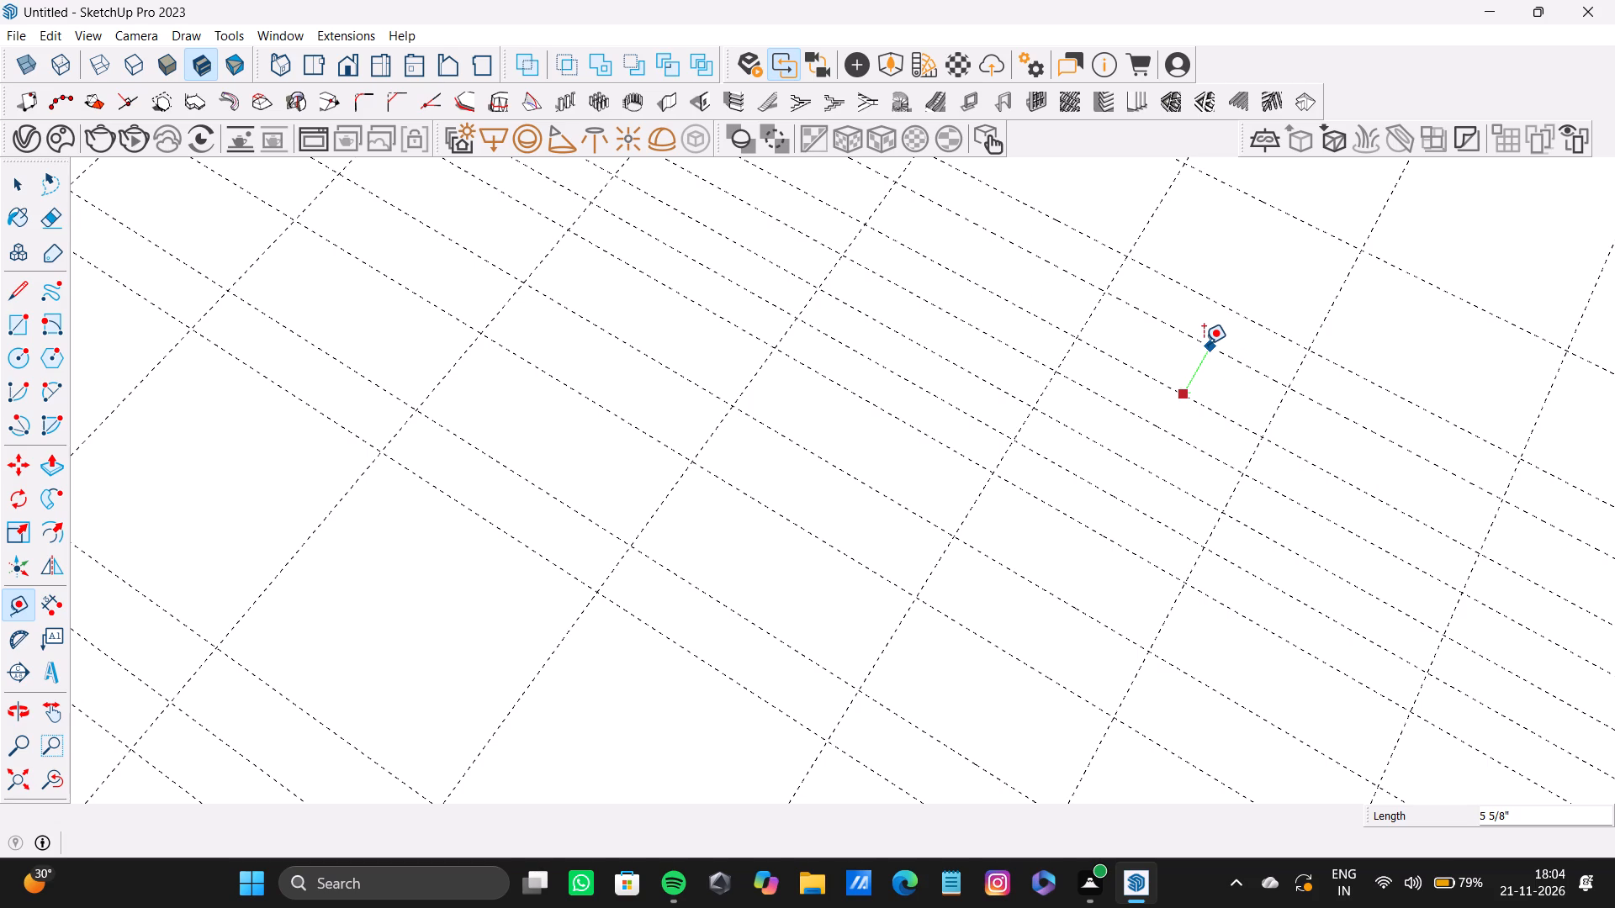
{"action": "left_click", "coordinate": [1222, 307]}
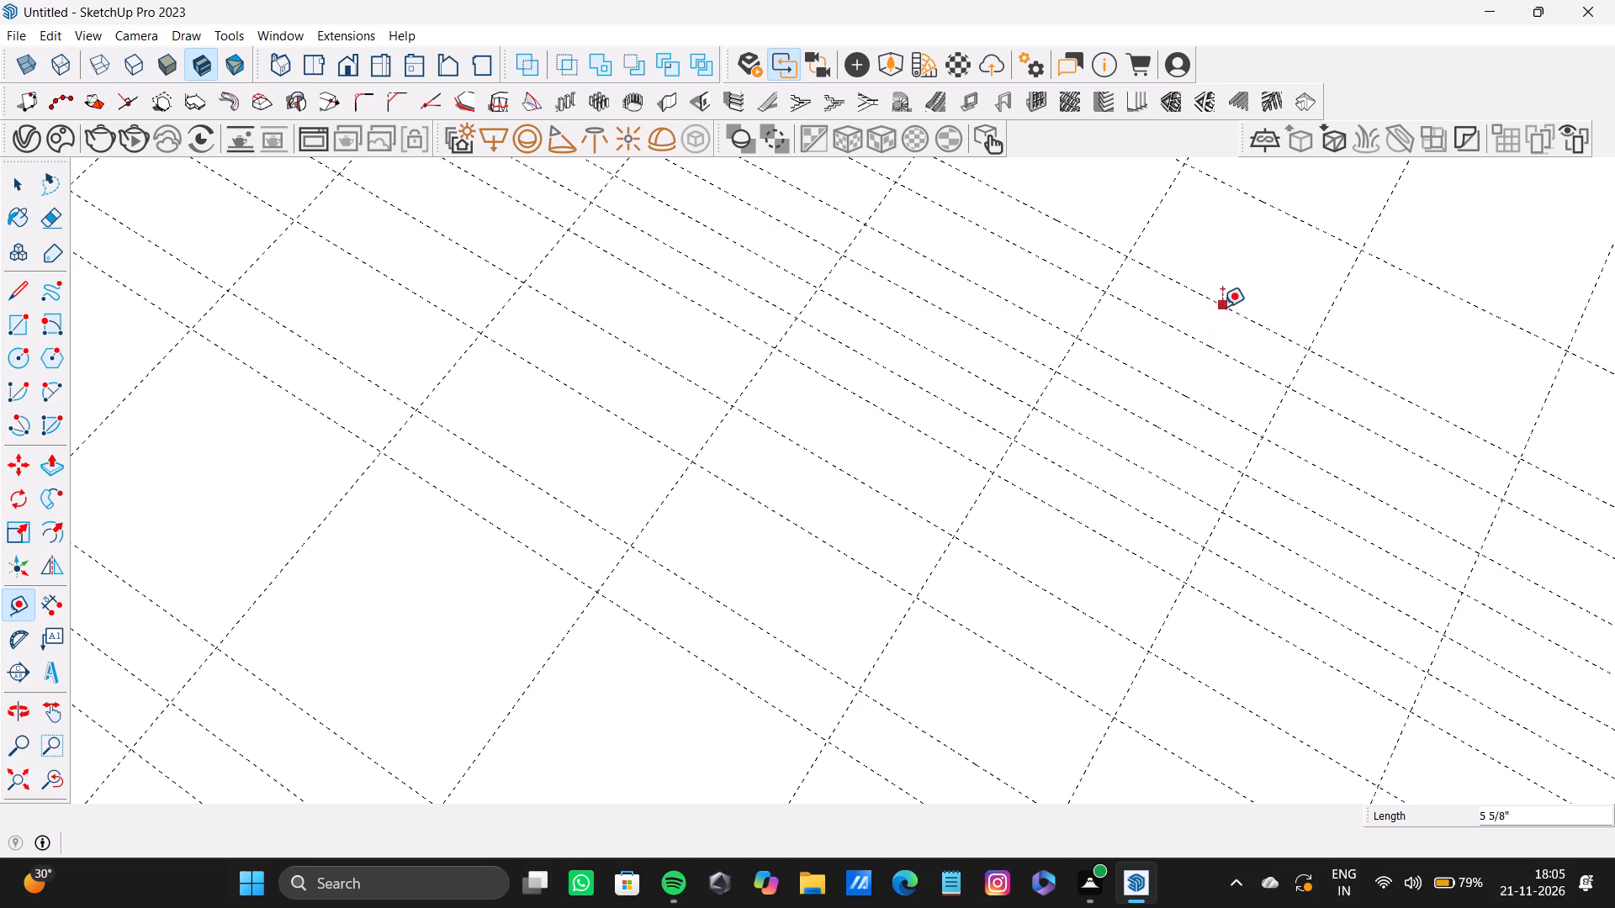
{"action": "left_click", "coordinate": [1242, 240]}
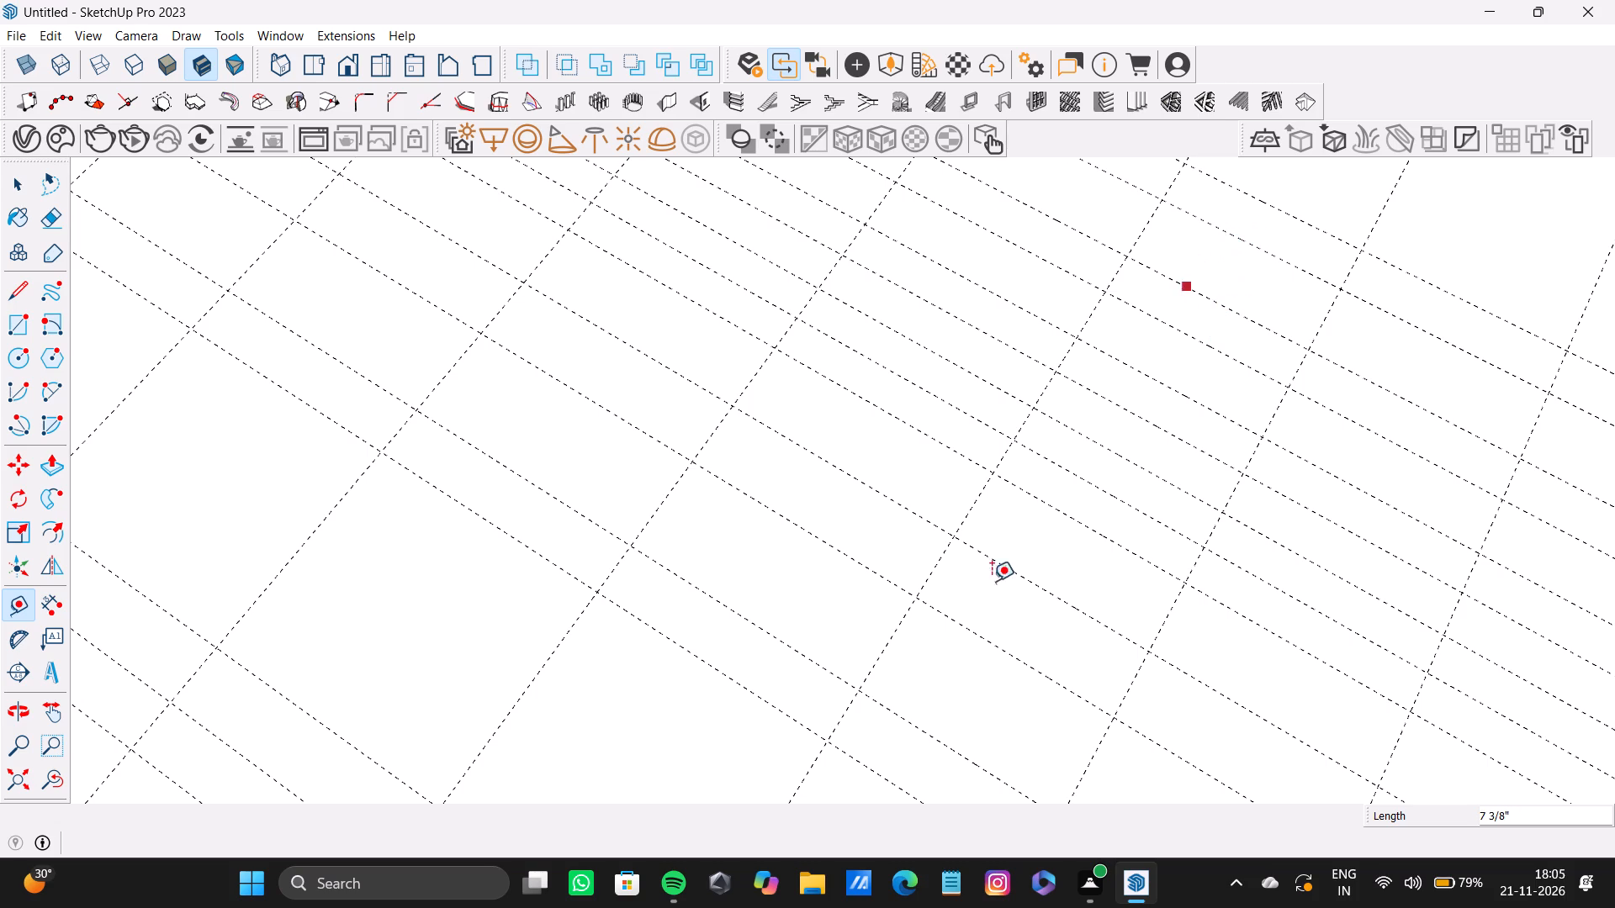
Add three guides in the remaining gaps on the near side of that group, offset about 3 1/4", 4 1/16" and 3 3/16".
{"action": "left_click", "coordinate": [1074, 518]}
{"action": "left_click", "coordinate": [1075, 562]}
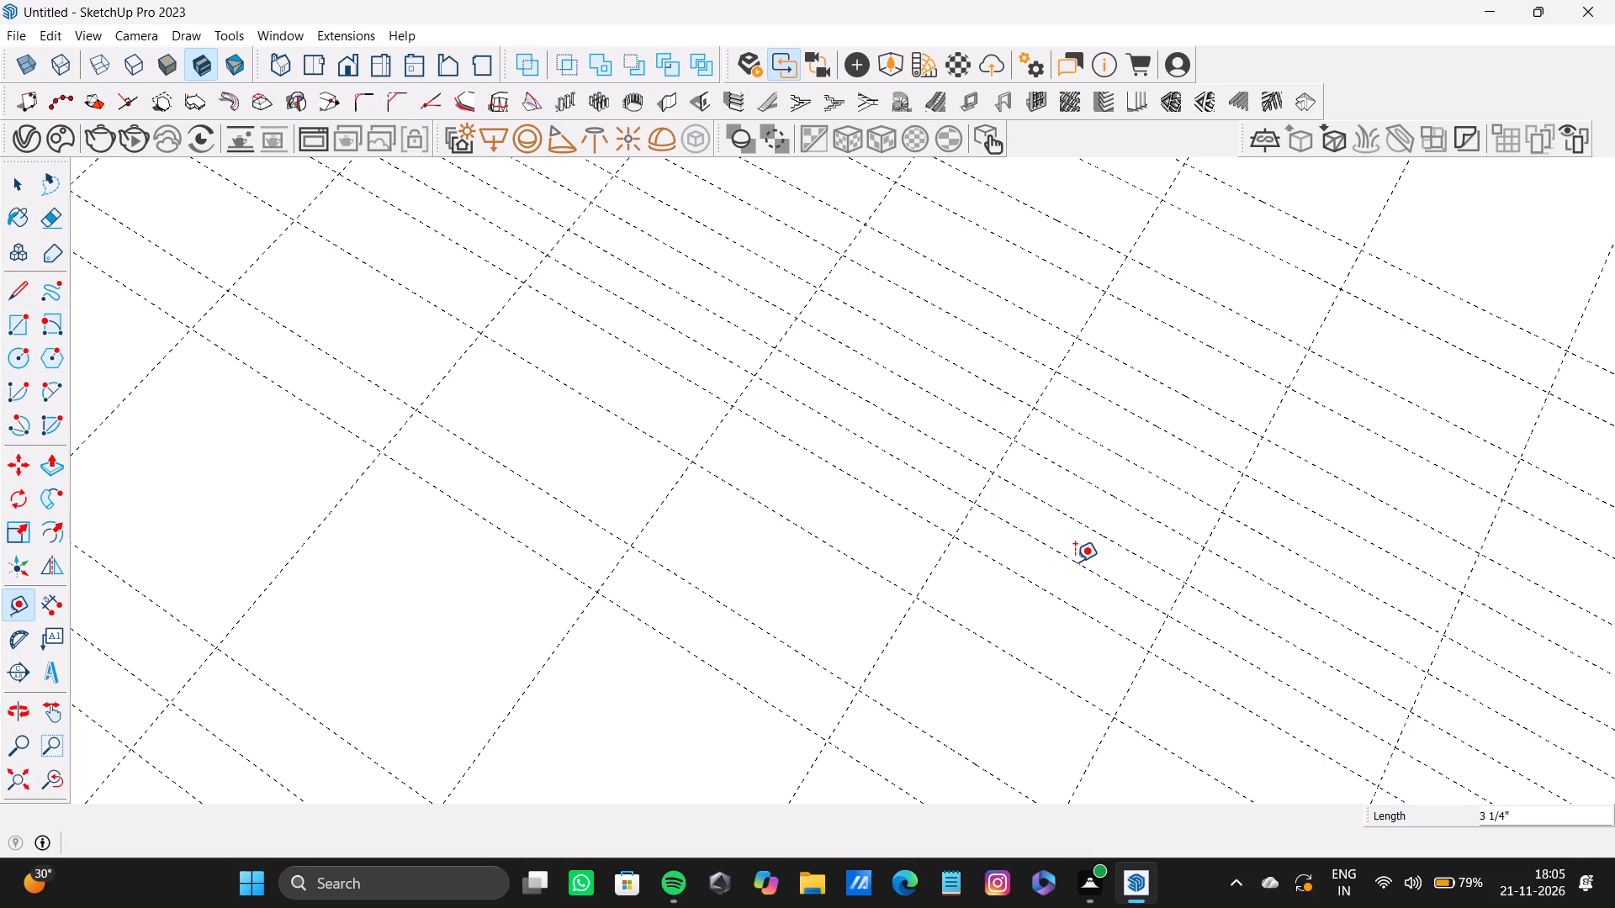
{"action": "left_click", "coordinate": [1031, 667]}
{"action": "left_click", "coordinate": [1033, 727]}
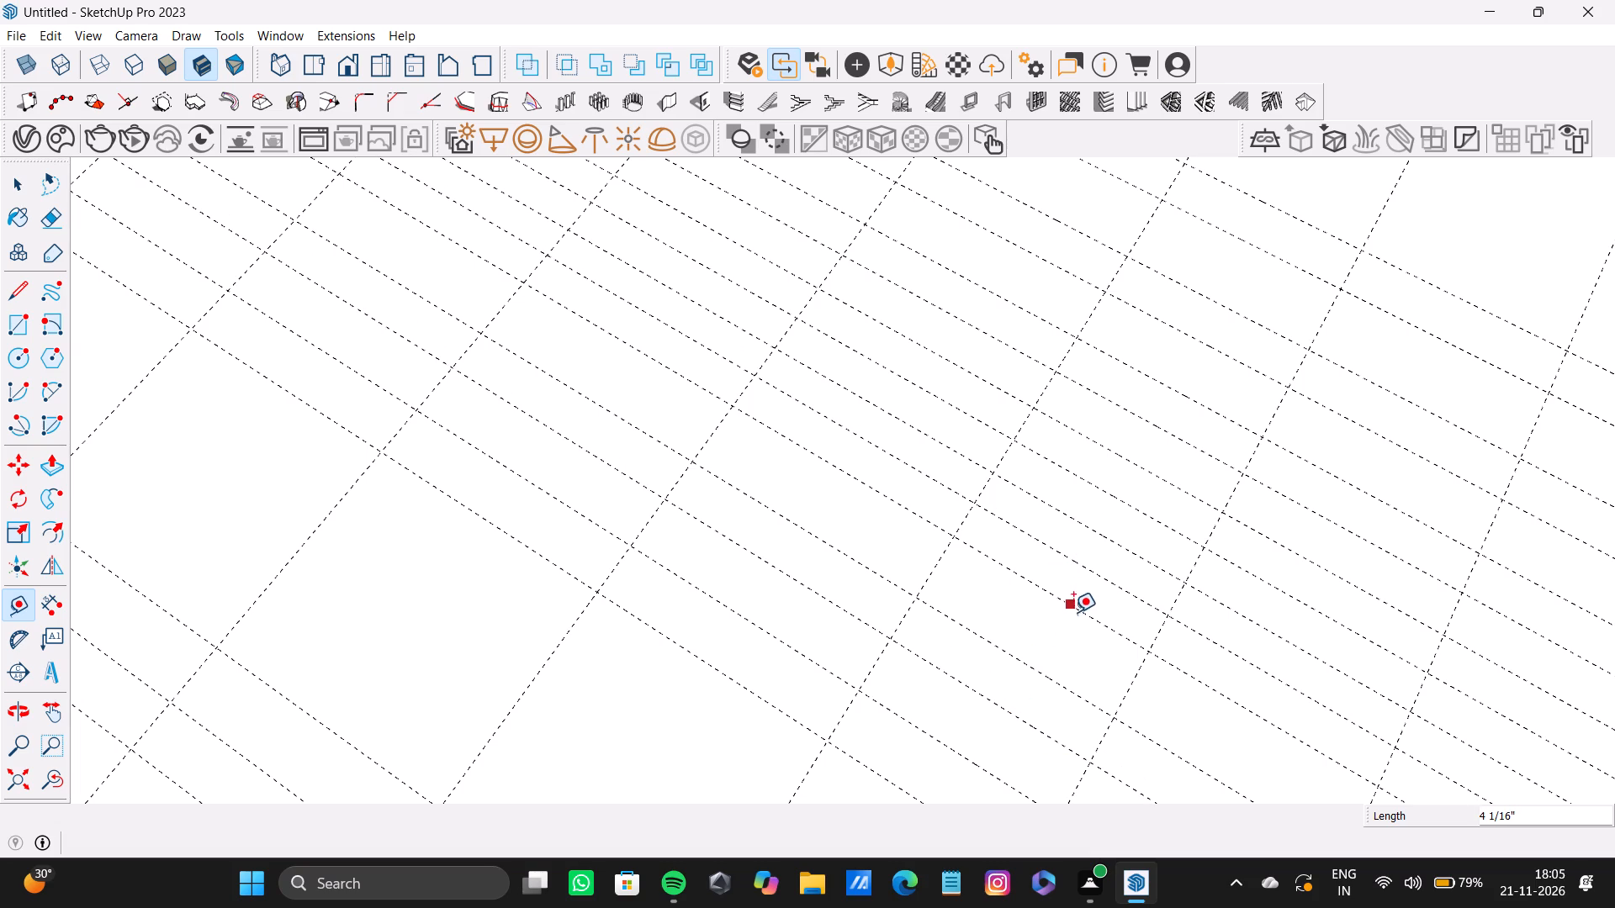
{"action": "left_click", "coordinate": [1073, 613]}
{"action": "left_click", "coordinate": [1070, 648]}
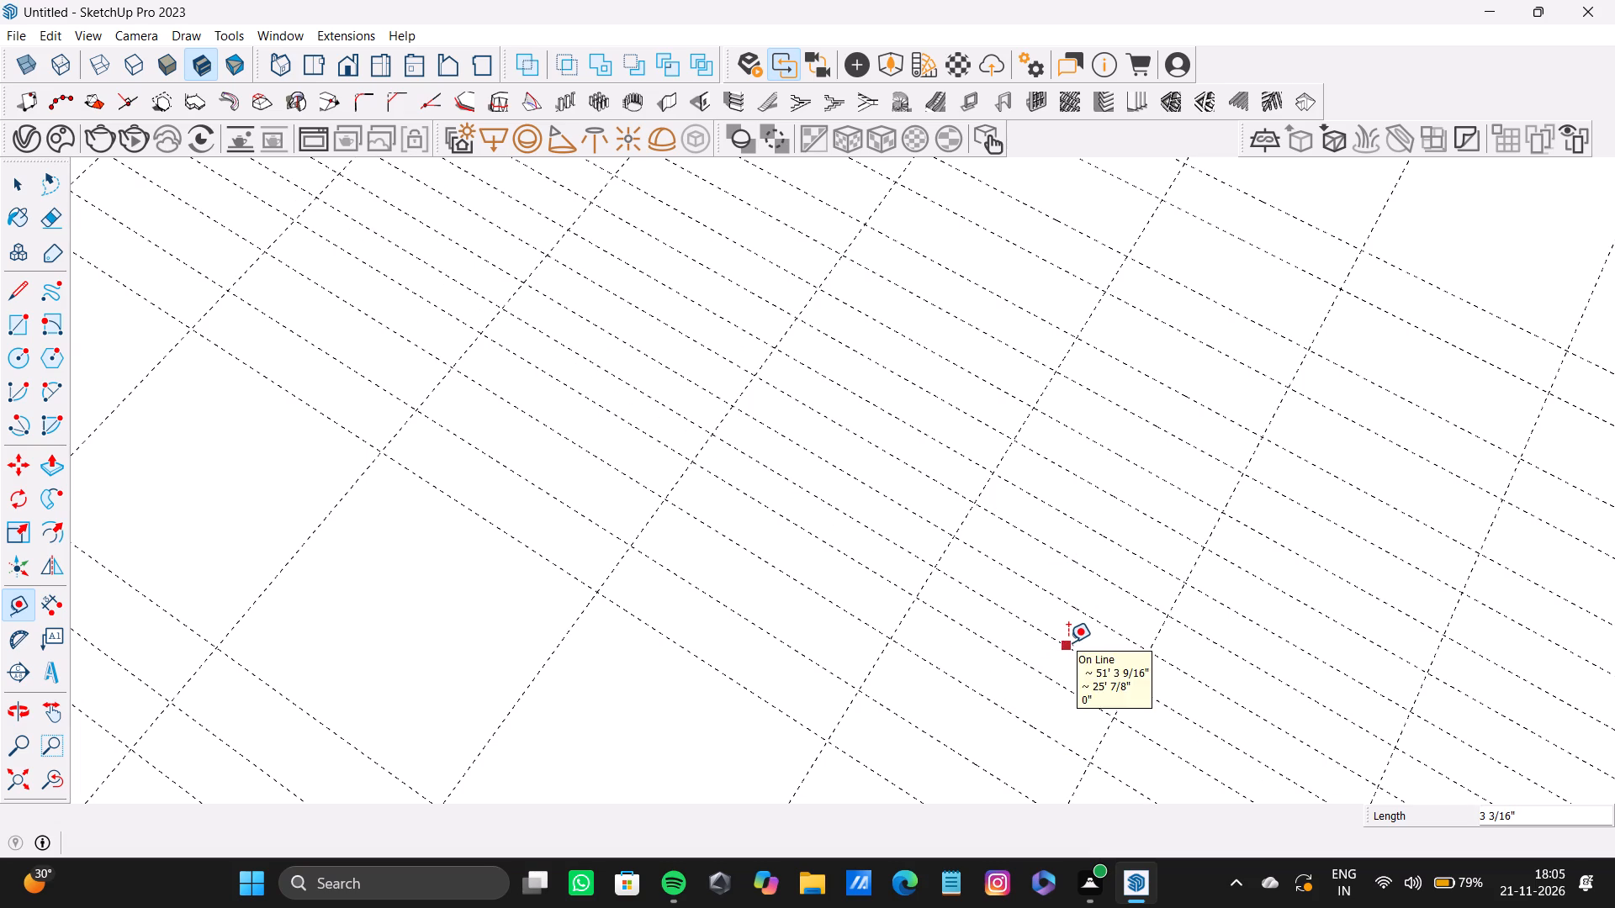
Add a guide in the wide empty band, offset about 1' 9 3/8", and another in a gap near the grid's outer side.
{"action": "scroll", "coordinate": [1042, 611], "scroll_direction": "down", "scroll_amount": 8}
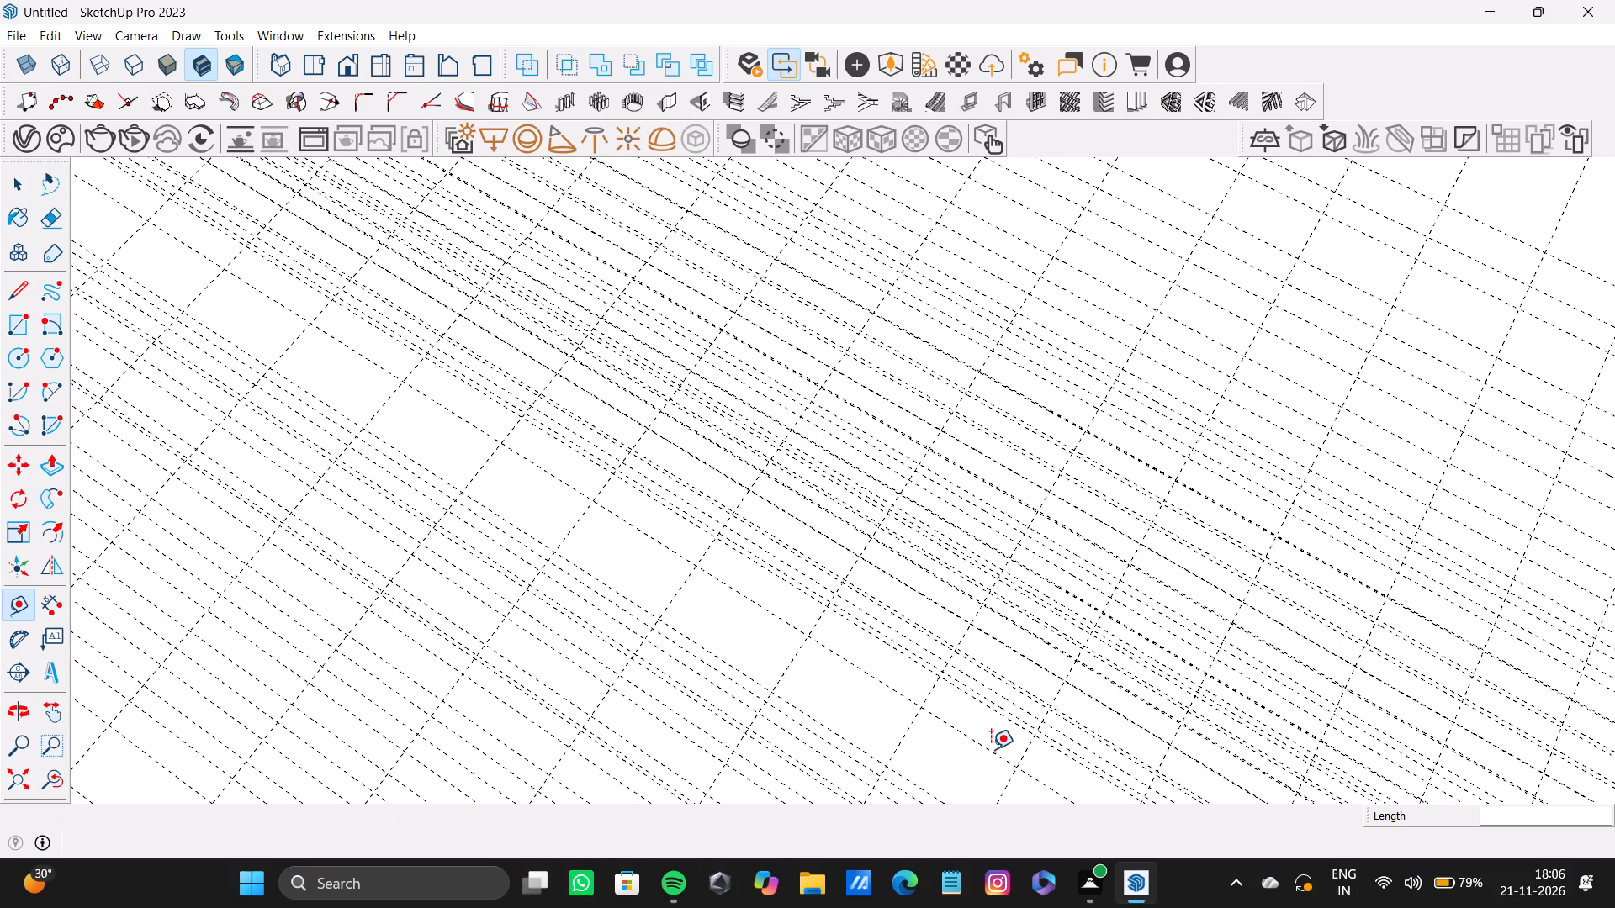
{"action": "scroll", "coordinate": [991, 748], "scroll_direction": "up", "scroll_amount": 2}
{"action": "left_click", "coordinate": [990, 747]}
{"action": "scroll", "coordinate": [905, 753], "scroll_direction": "down", "scroll_amount": 4}
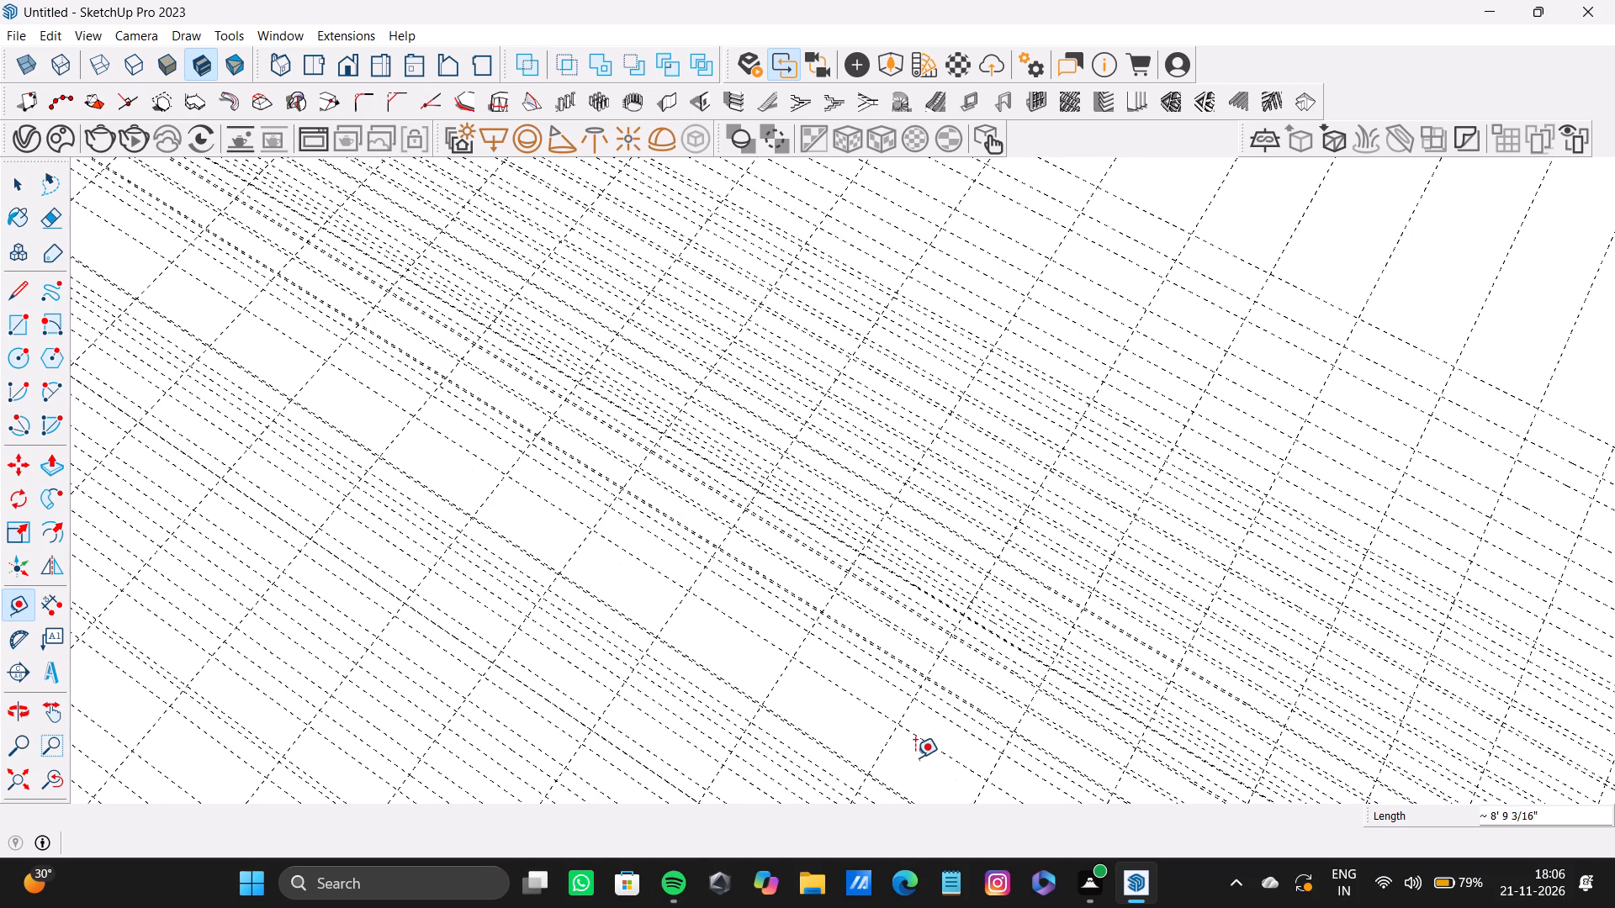
{"action": "left_click", "coordinate": [918, 768]}
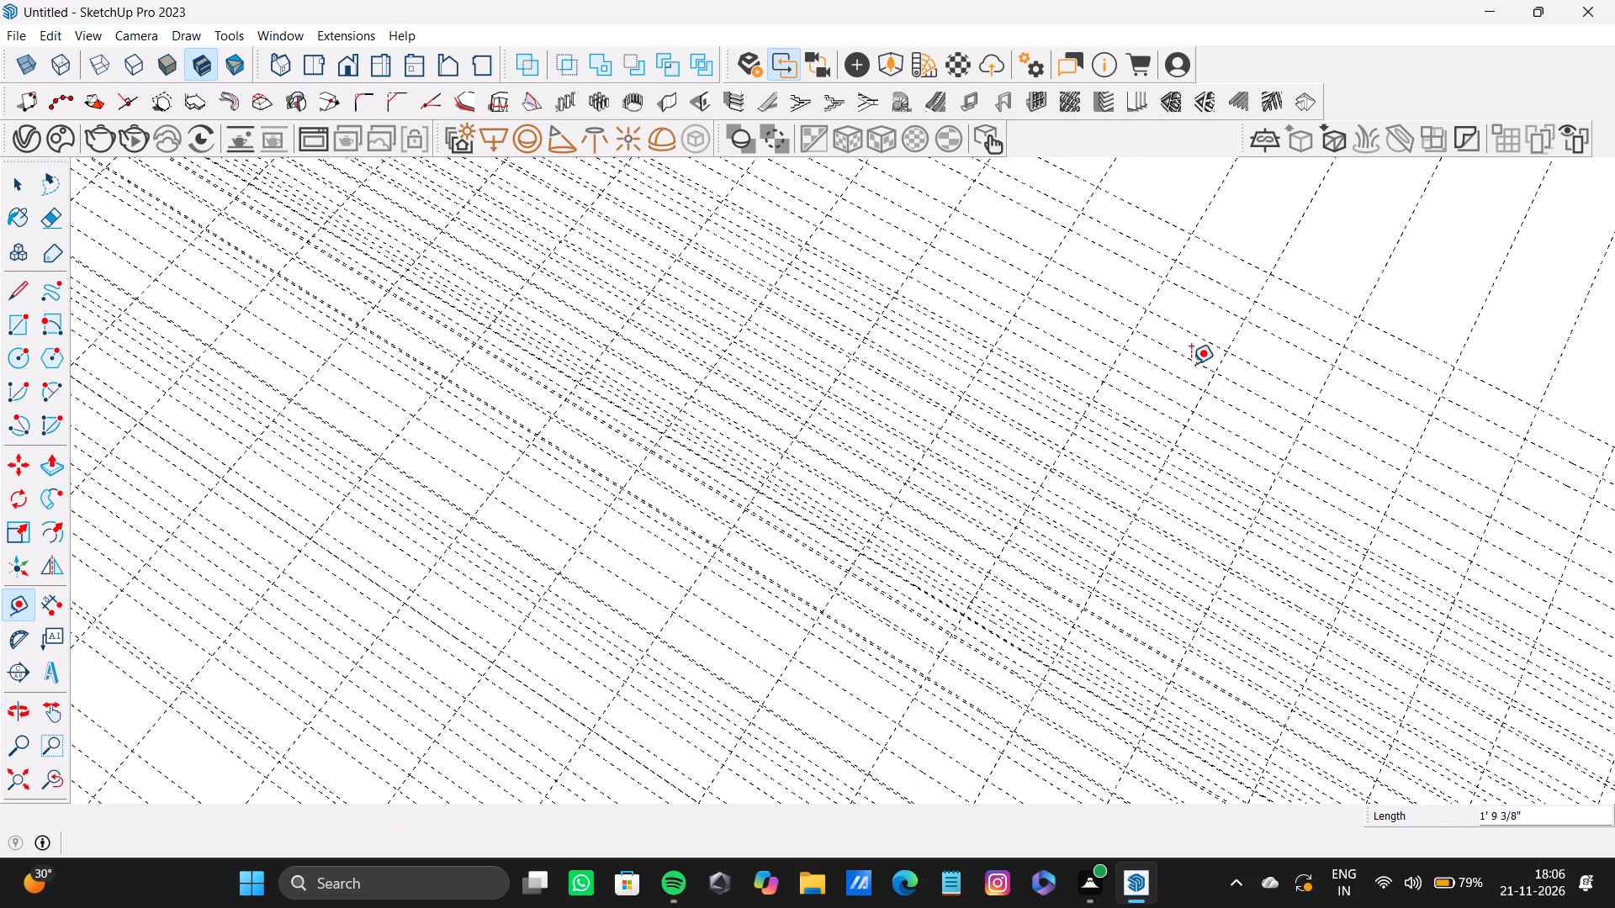
{"action": "scroll", "coordinate": [1153, 417], "scroll_direction": "up", "scroll_amount": 3}
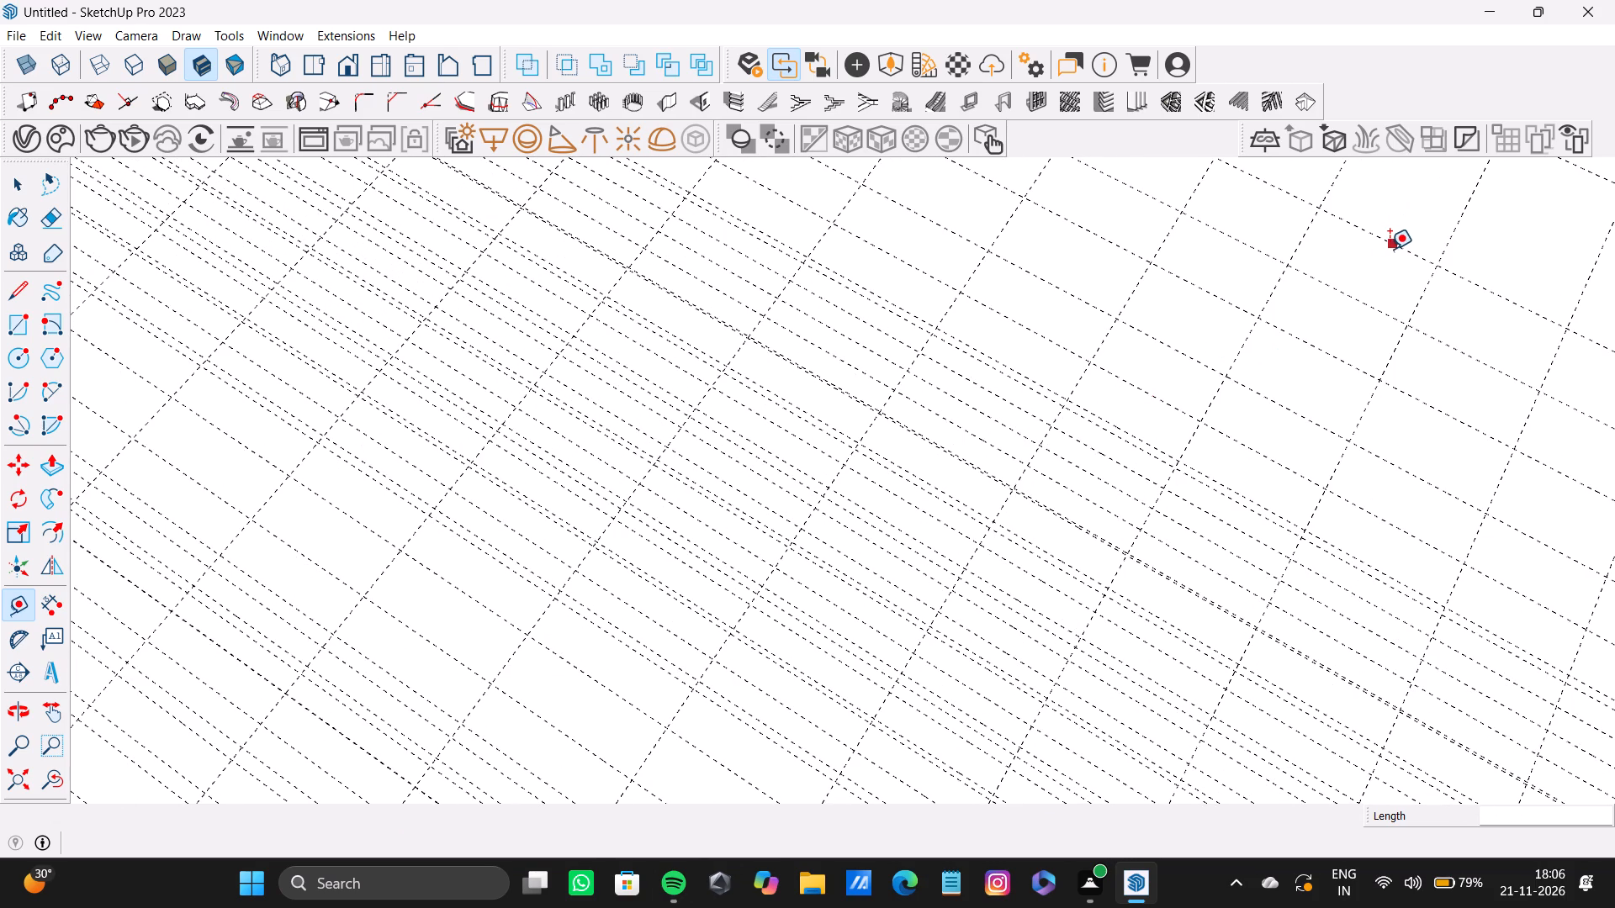
{"action": "left_click", "coordinate": [1390, 249]}
{"action": "left_click", "coordinate": [1426, 198]}
Add a guide offset about 4 3/16" in a gap near the grid's outer limit and one about 5 3/4" beyond the outermost guide.
{"action": "scroll", "coordinate": [1051, 399], "scroll_direction": "down", "scroll_amount": 5}
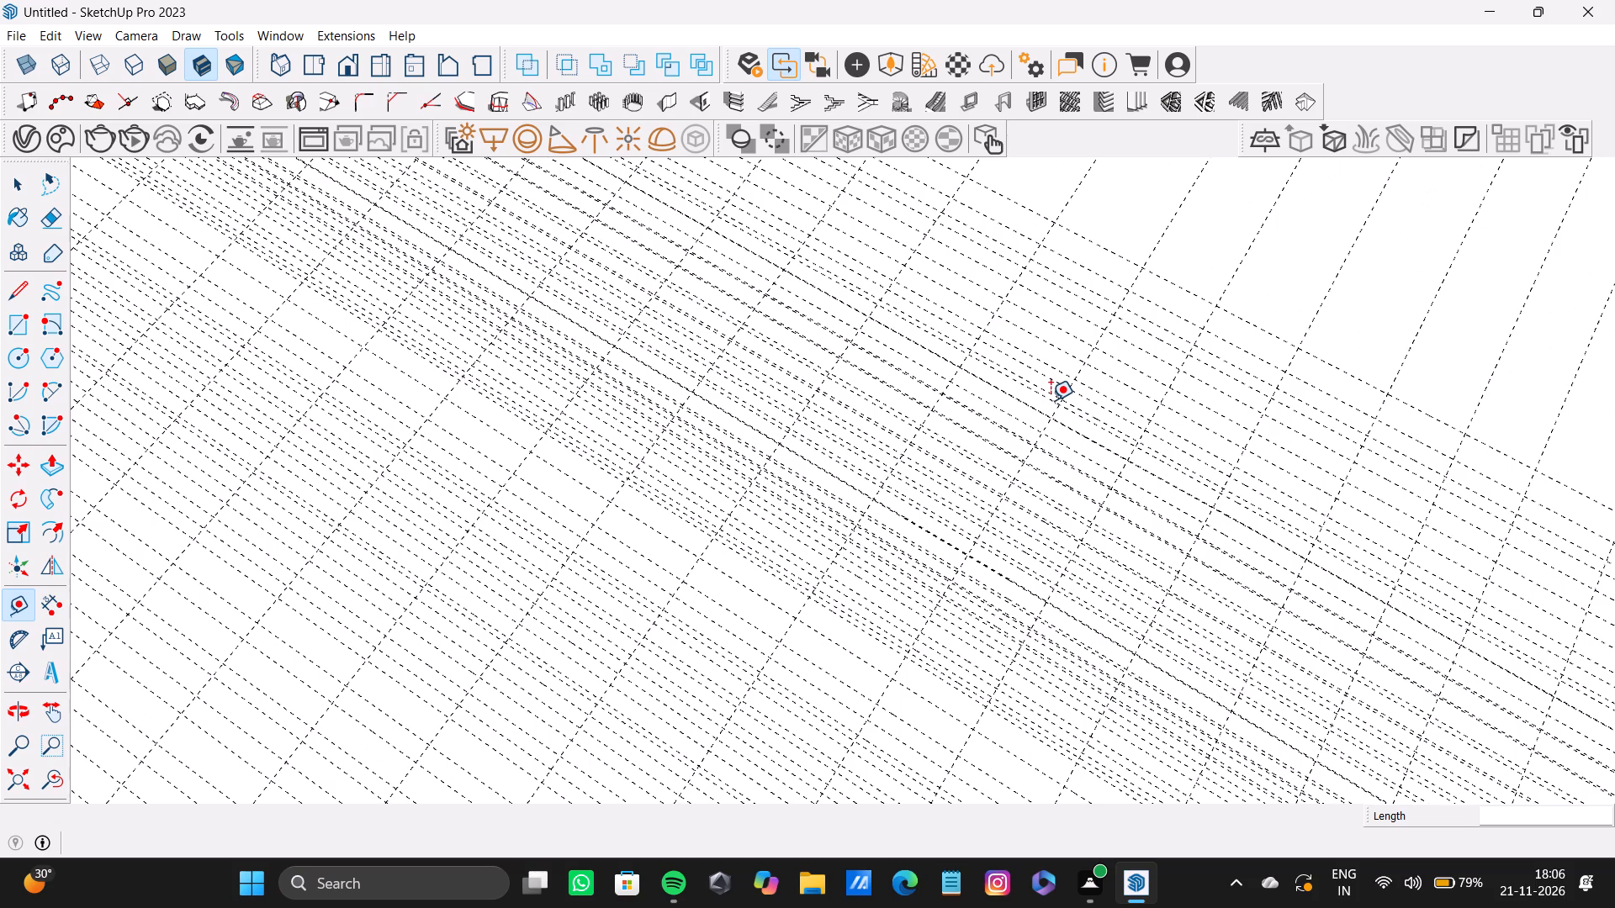
{"action": "middle_click_drag", "start_coordinate": [1079, 369], "coordinate": [1056, 467], "text": "shift"}
{"action": "scroll", "coordinate": [1078, 509], "scroll_direction": "up", "scroll_amount": 1}
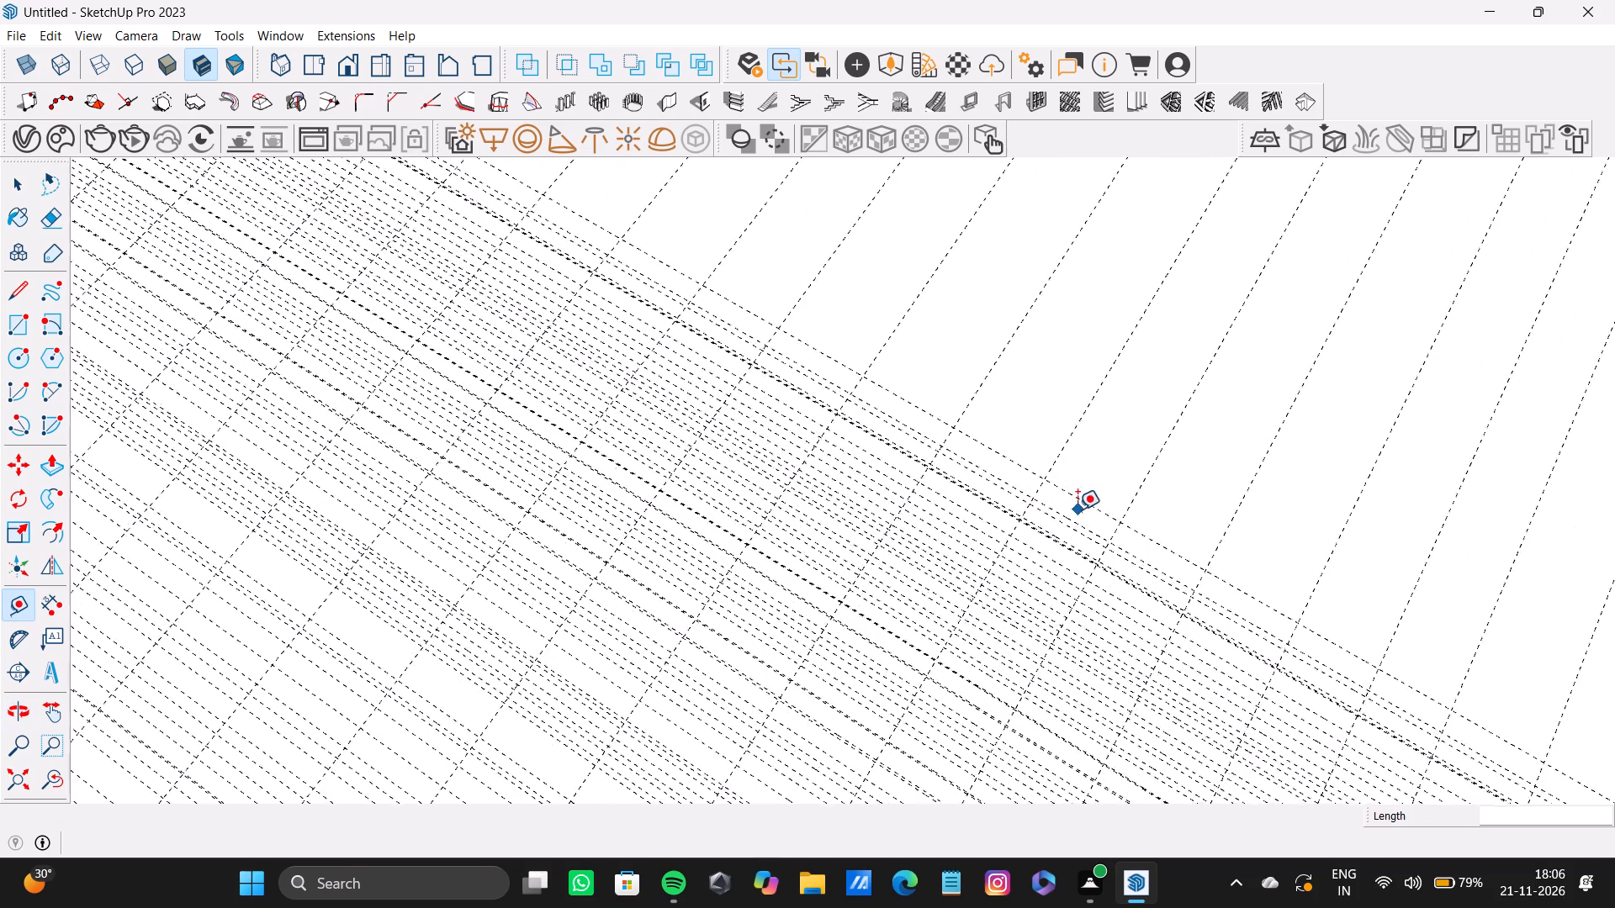
{"action": "scroll", "coordinate": [1078, 509], "scroll_direction": "up", "scroll_amount": 4}
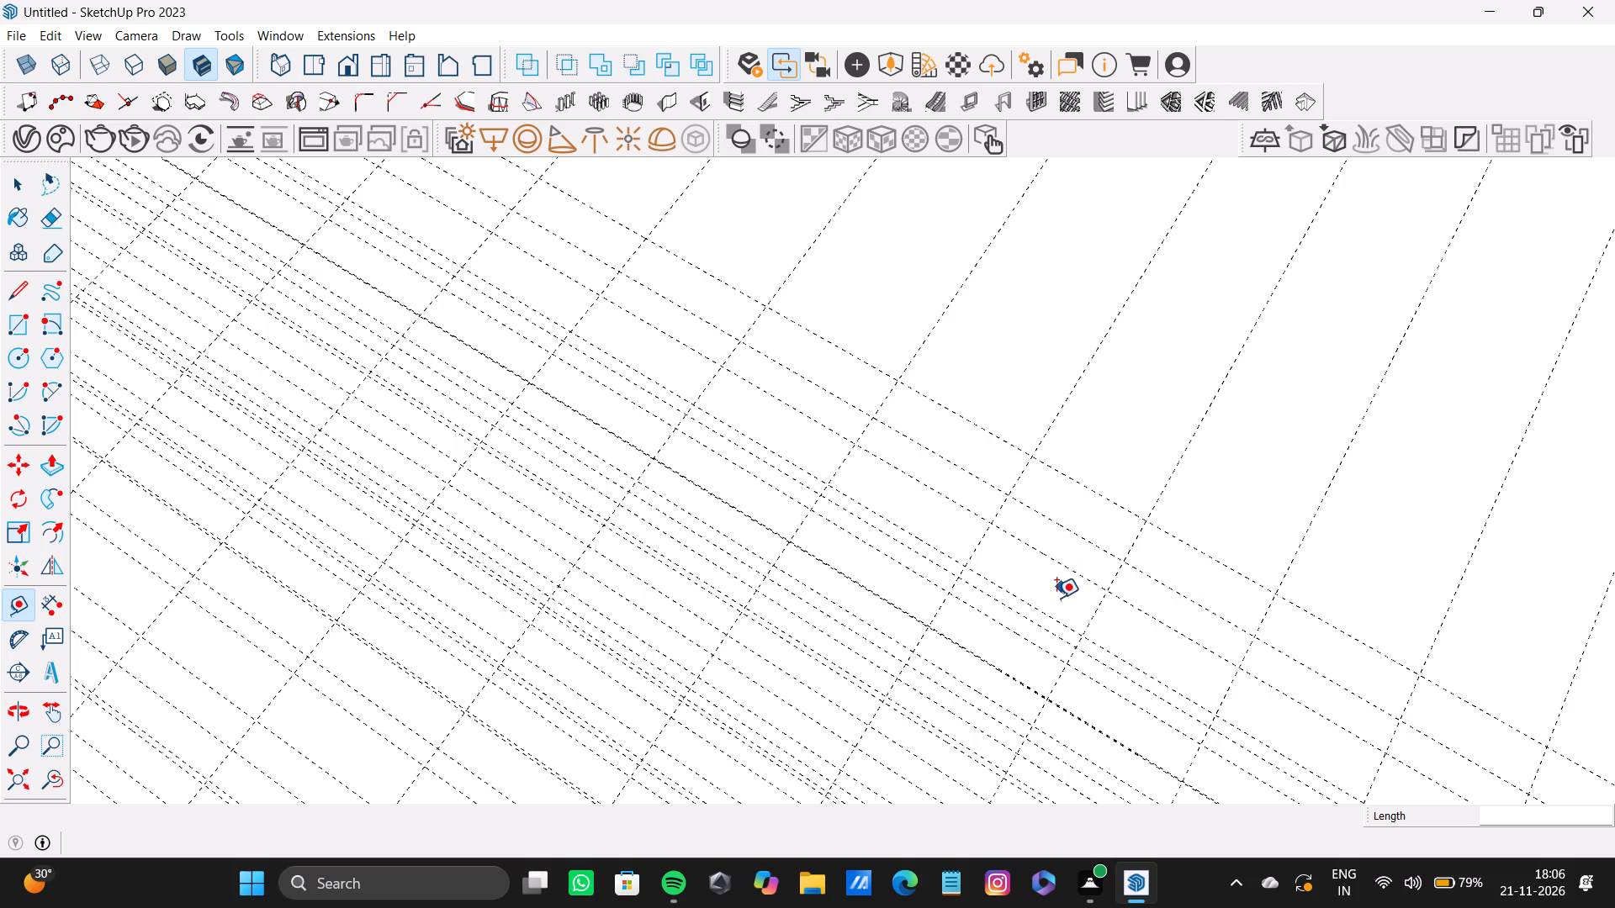
{"action": "scroll", "coordinate": [1056, 637], "scroll_direction": "up", "scroll_amount": 2}
{"action": "left_click", "coordinate": [1075, 629]}
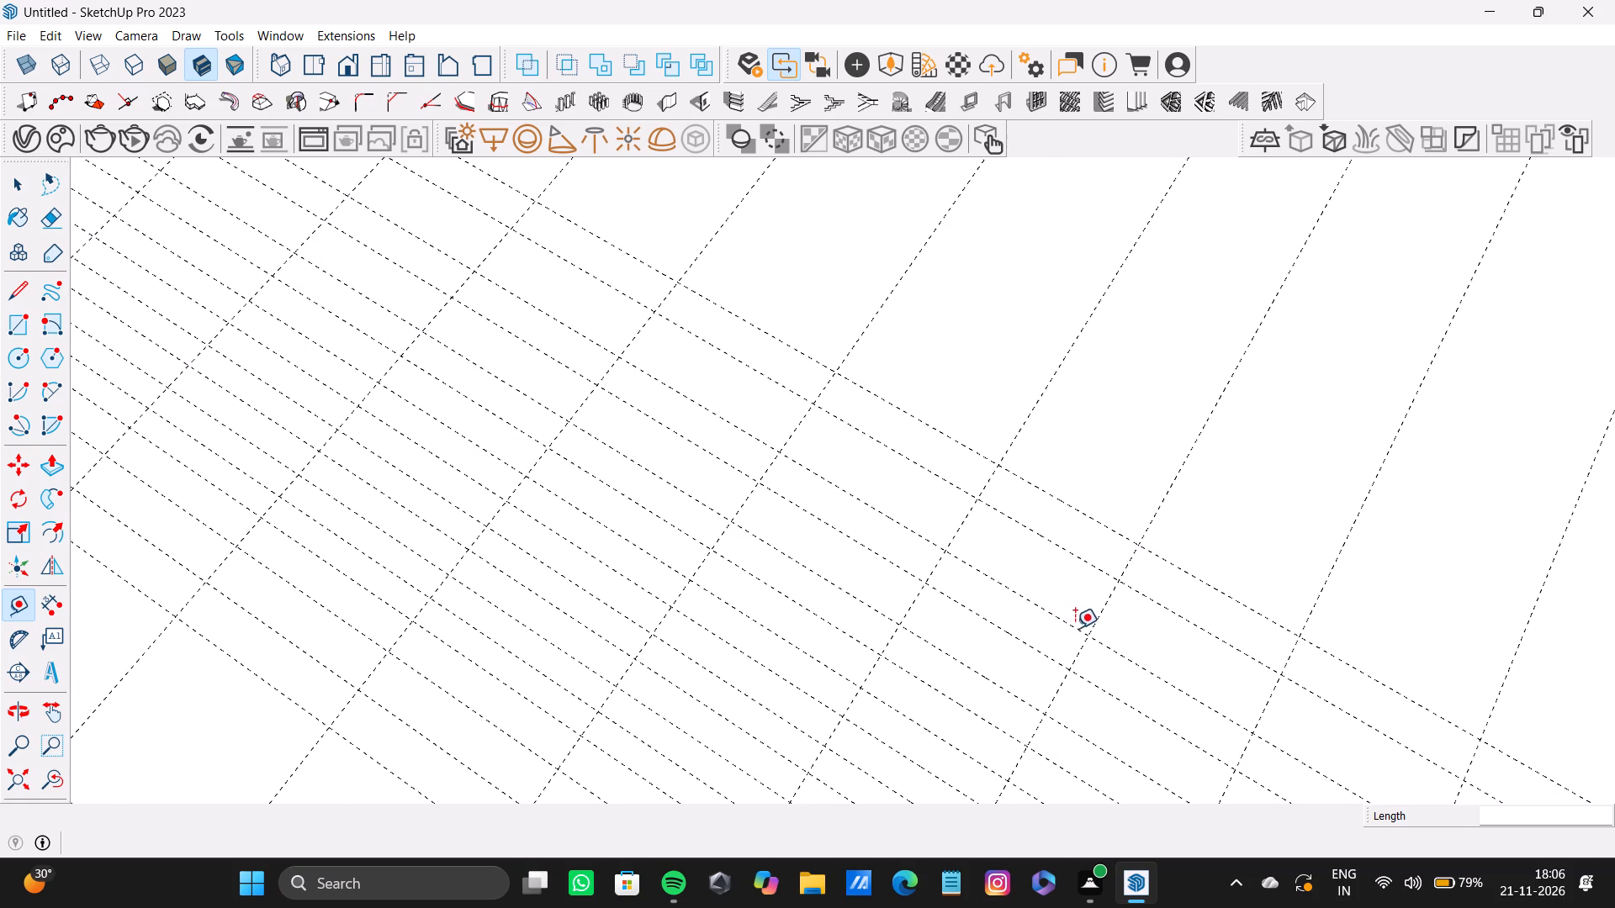
{"action": "left_click", "coordinate": [1086, 593]}
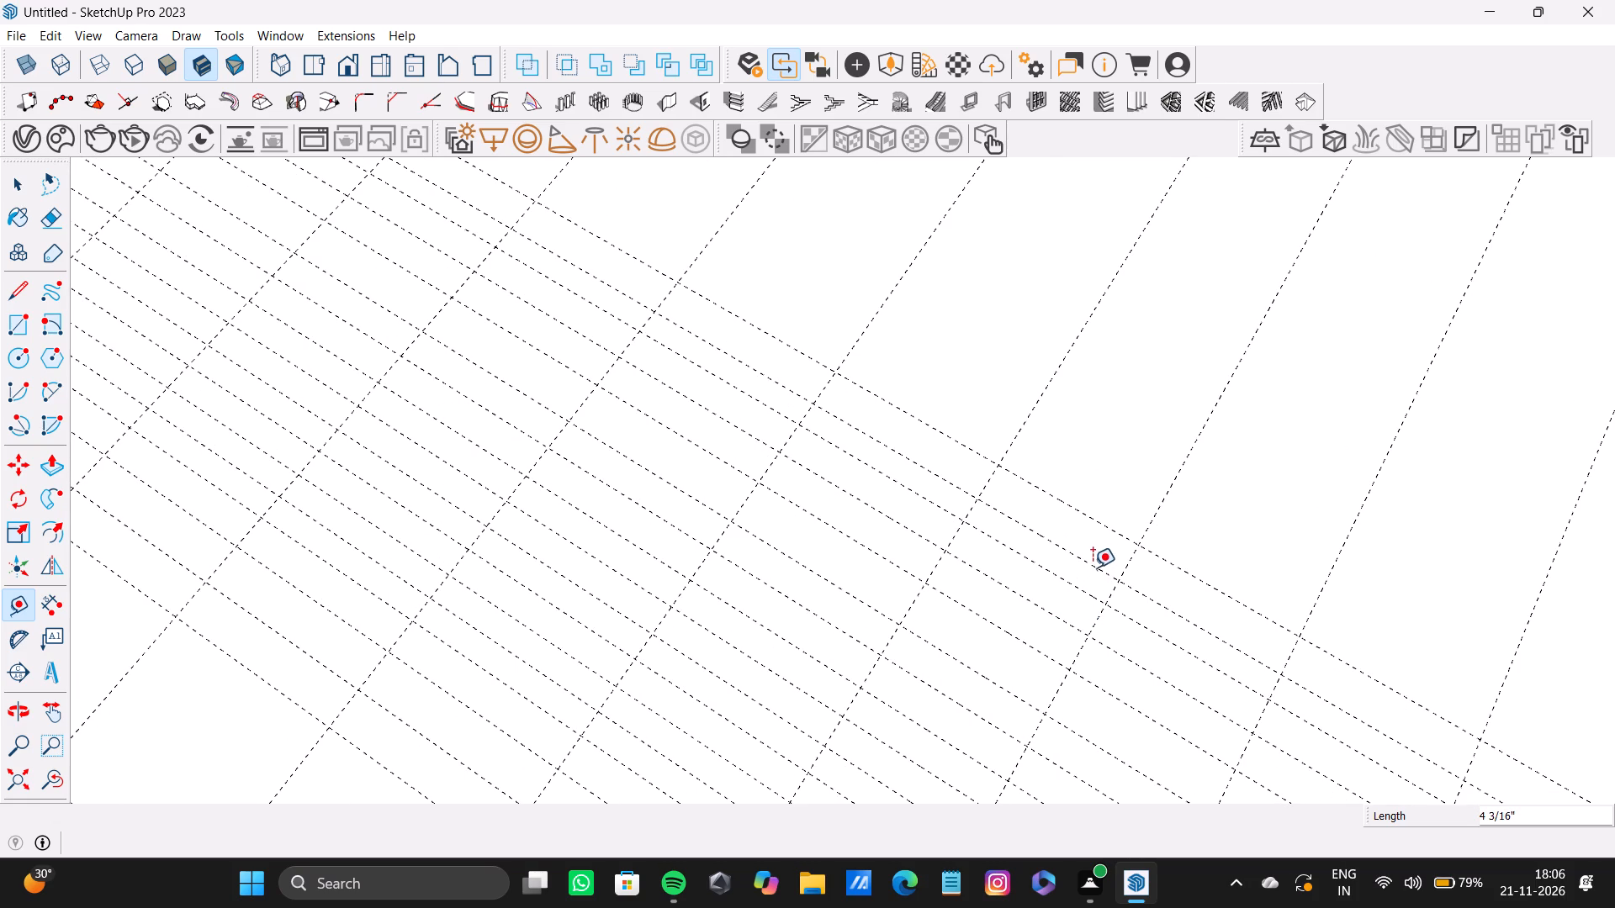
{"action": "left_click", "coordinate": [1122, 532]}
{"action": "scroll", "coordinate": [1130, 479], "scroll_direction": "up", "scroll_amount": 1}
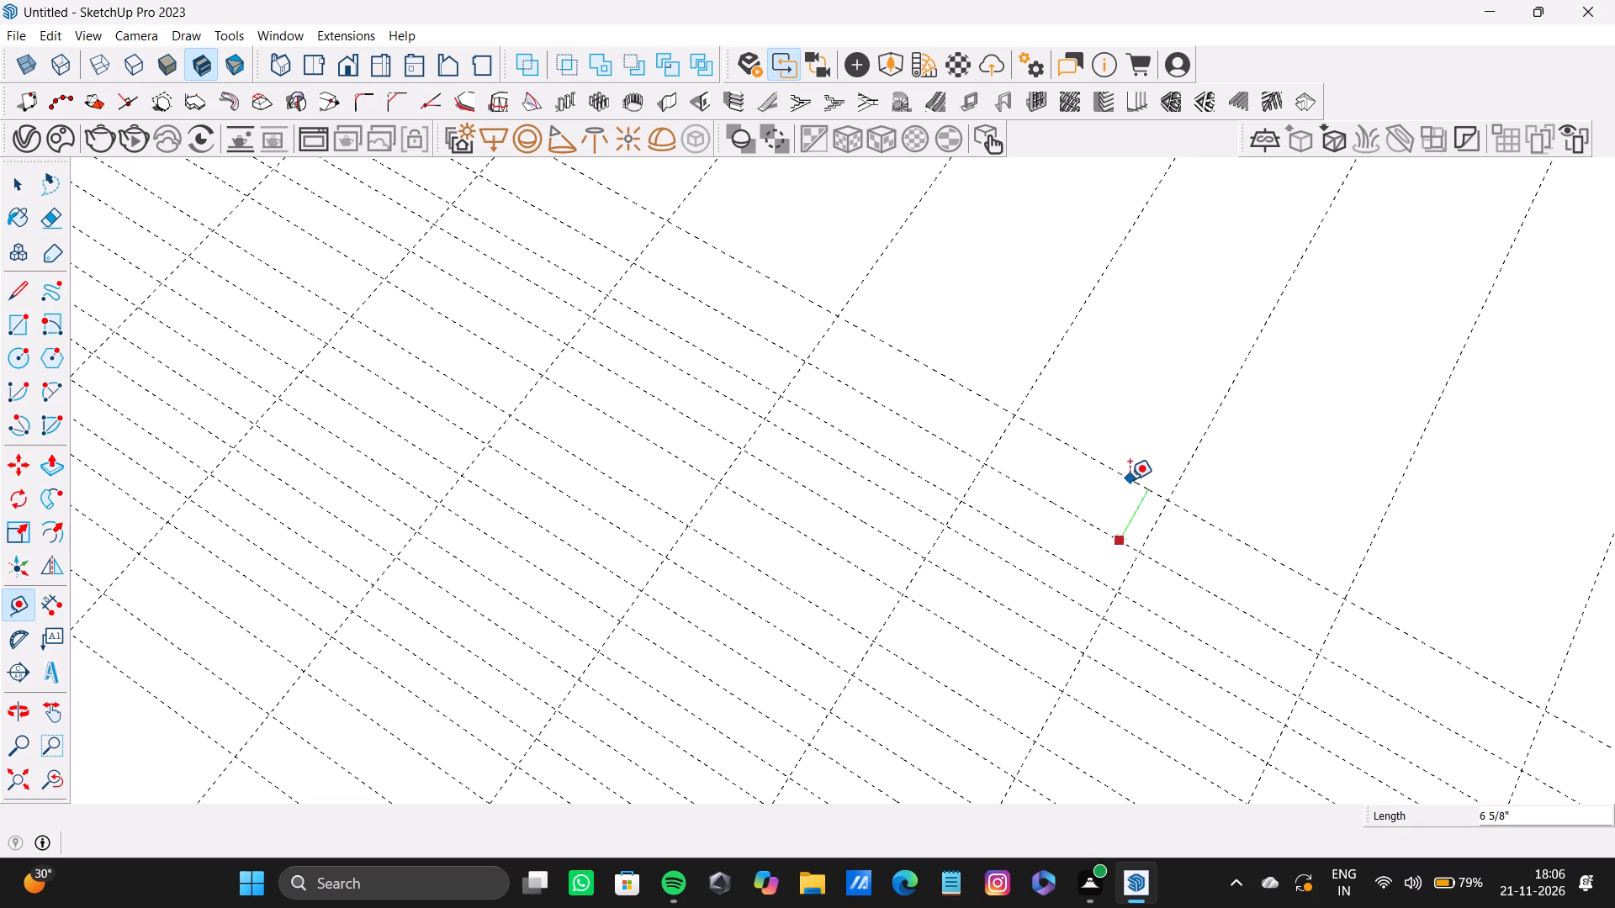
{"action": "left_click", "coordinate": [1129, 488]}
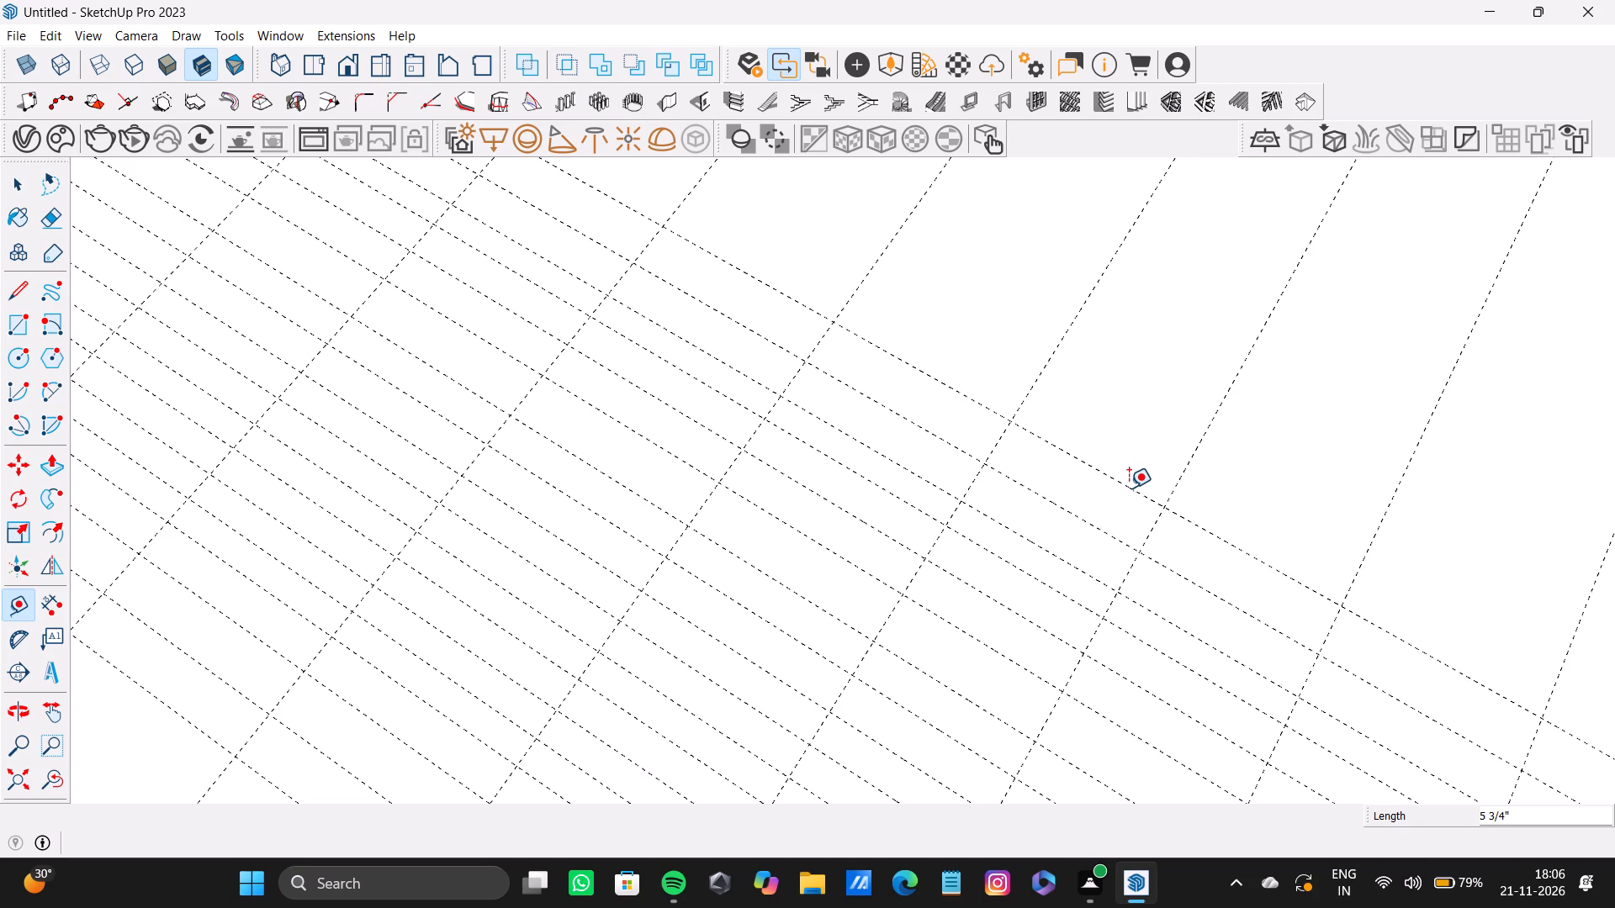
Extend the grid outward with six successive parallel guides, each offset from the previous outermost one, the last by about 7 1/16".
{"action": "left_click", "coordinate": [1129, 488]}
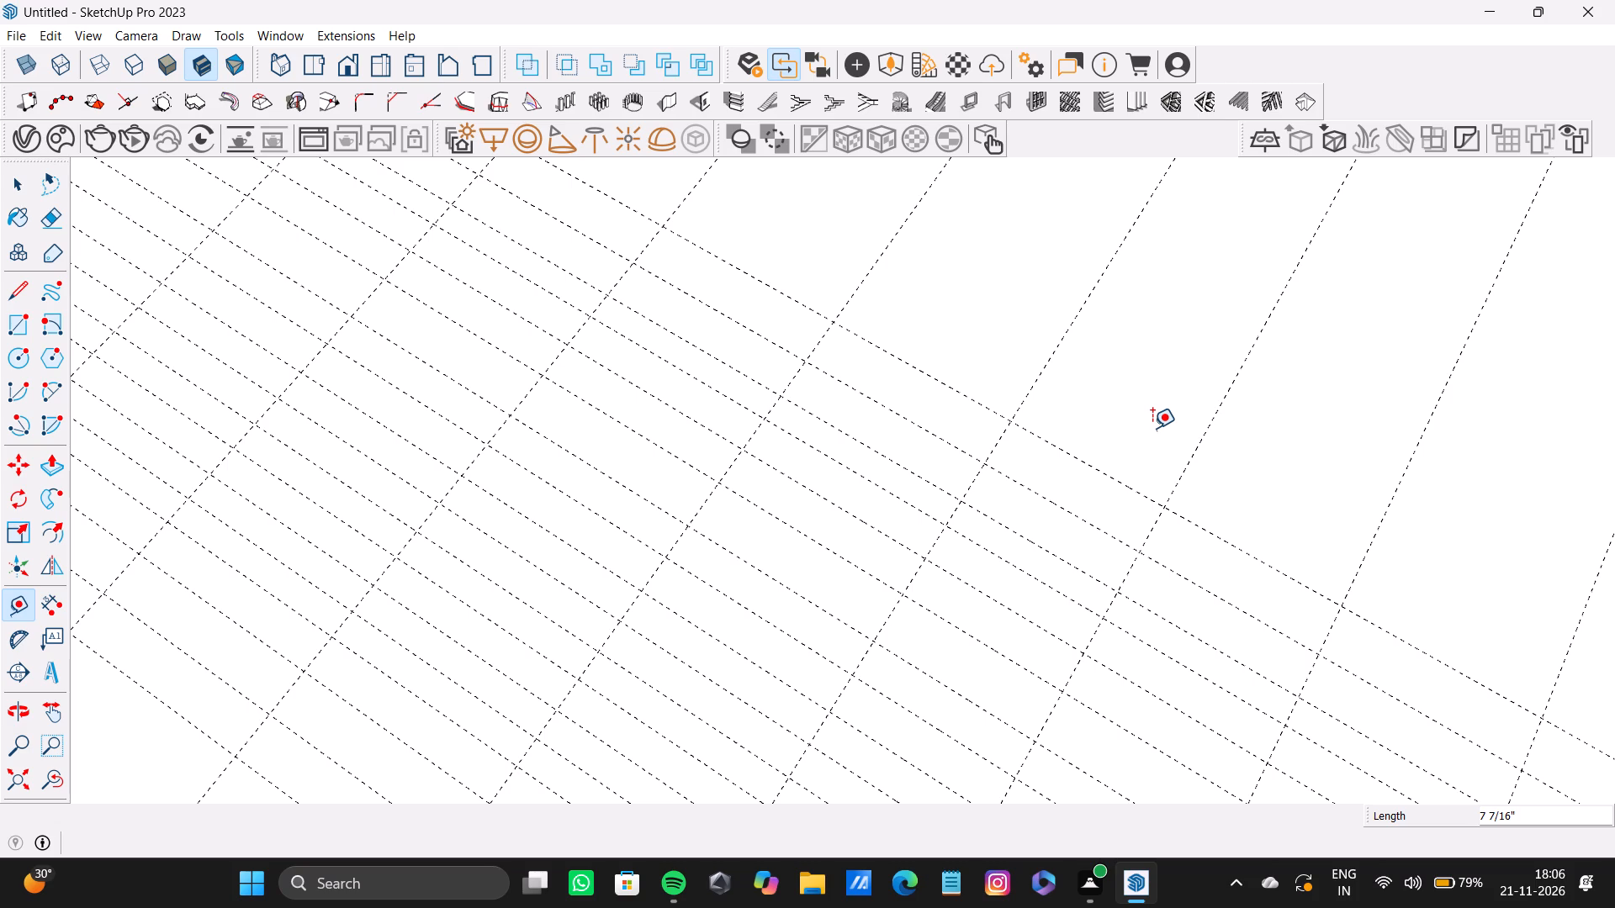
{"action": "double_click", "coordinate": [1136, 439]}
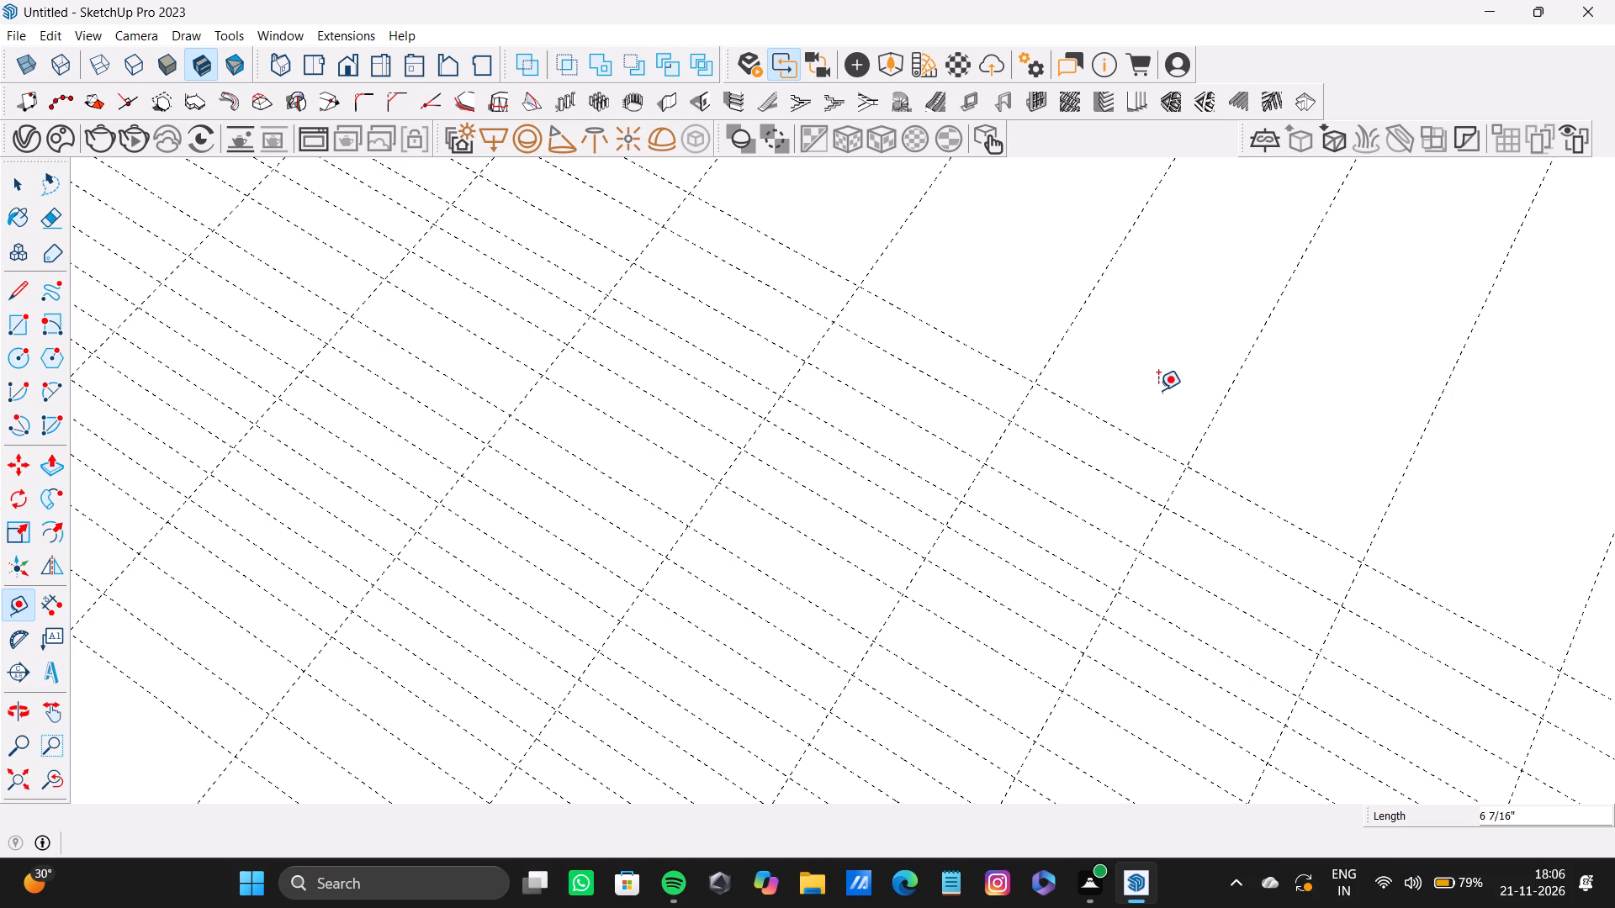
{"action": "double_click", "coordinate": [1162, 396]}
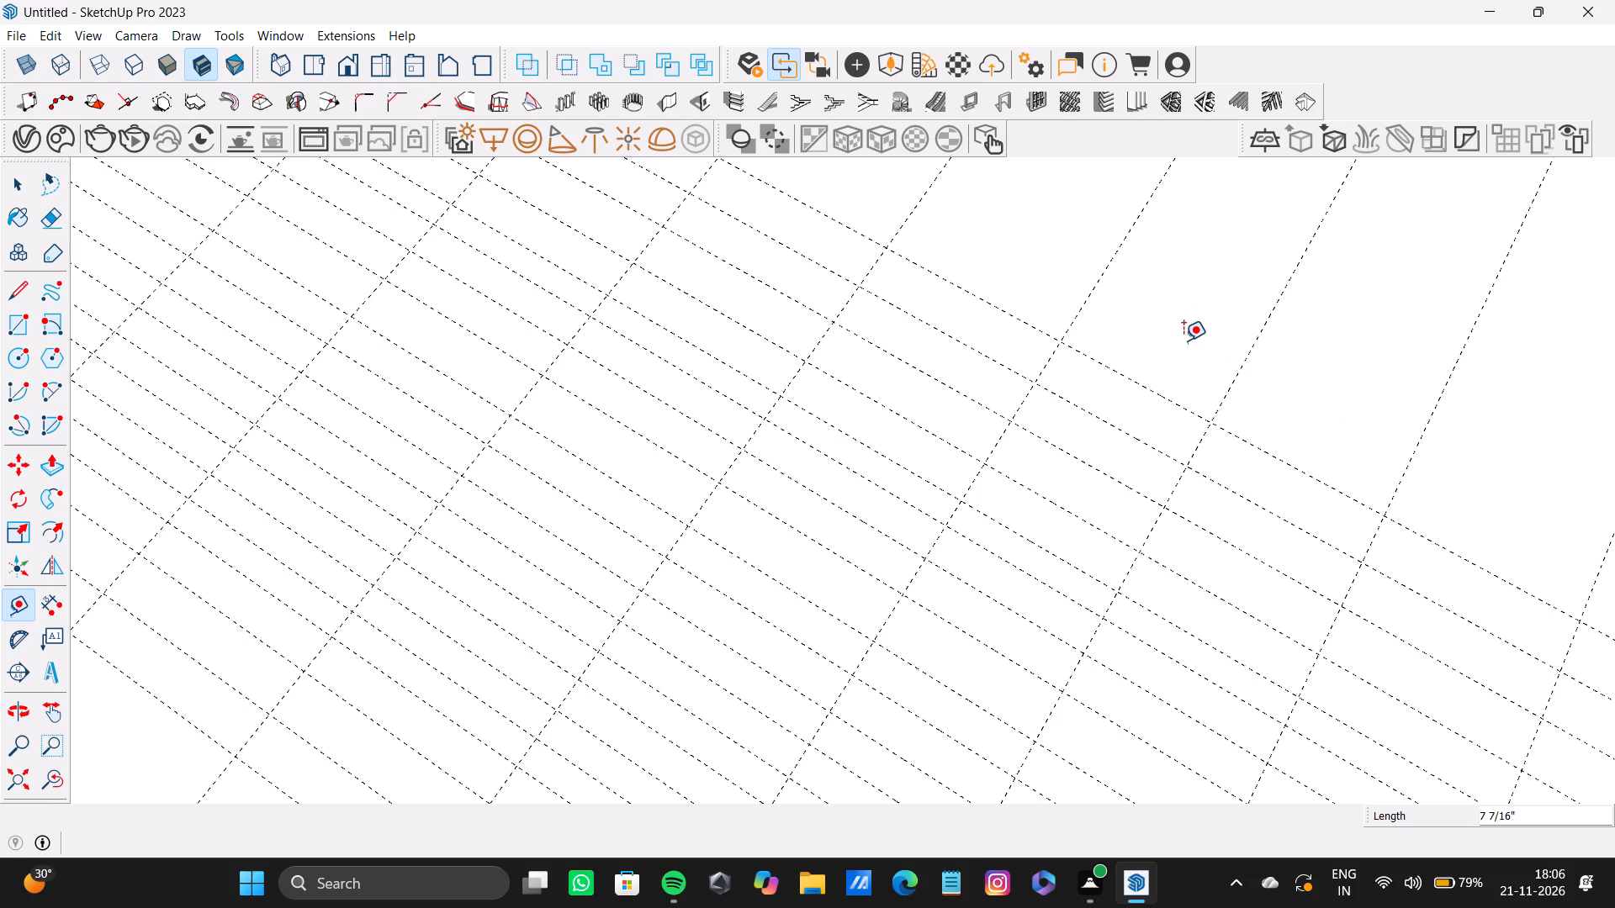
{"action": "double_click", "coordinate": [1189, 360]}
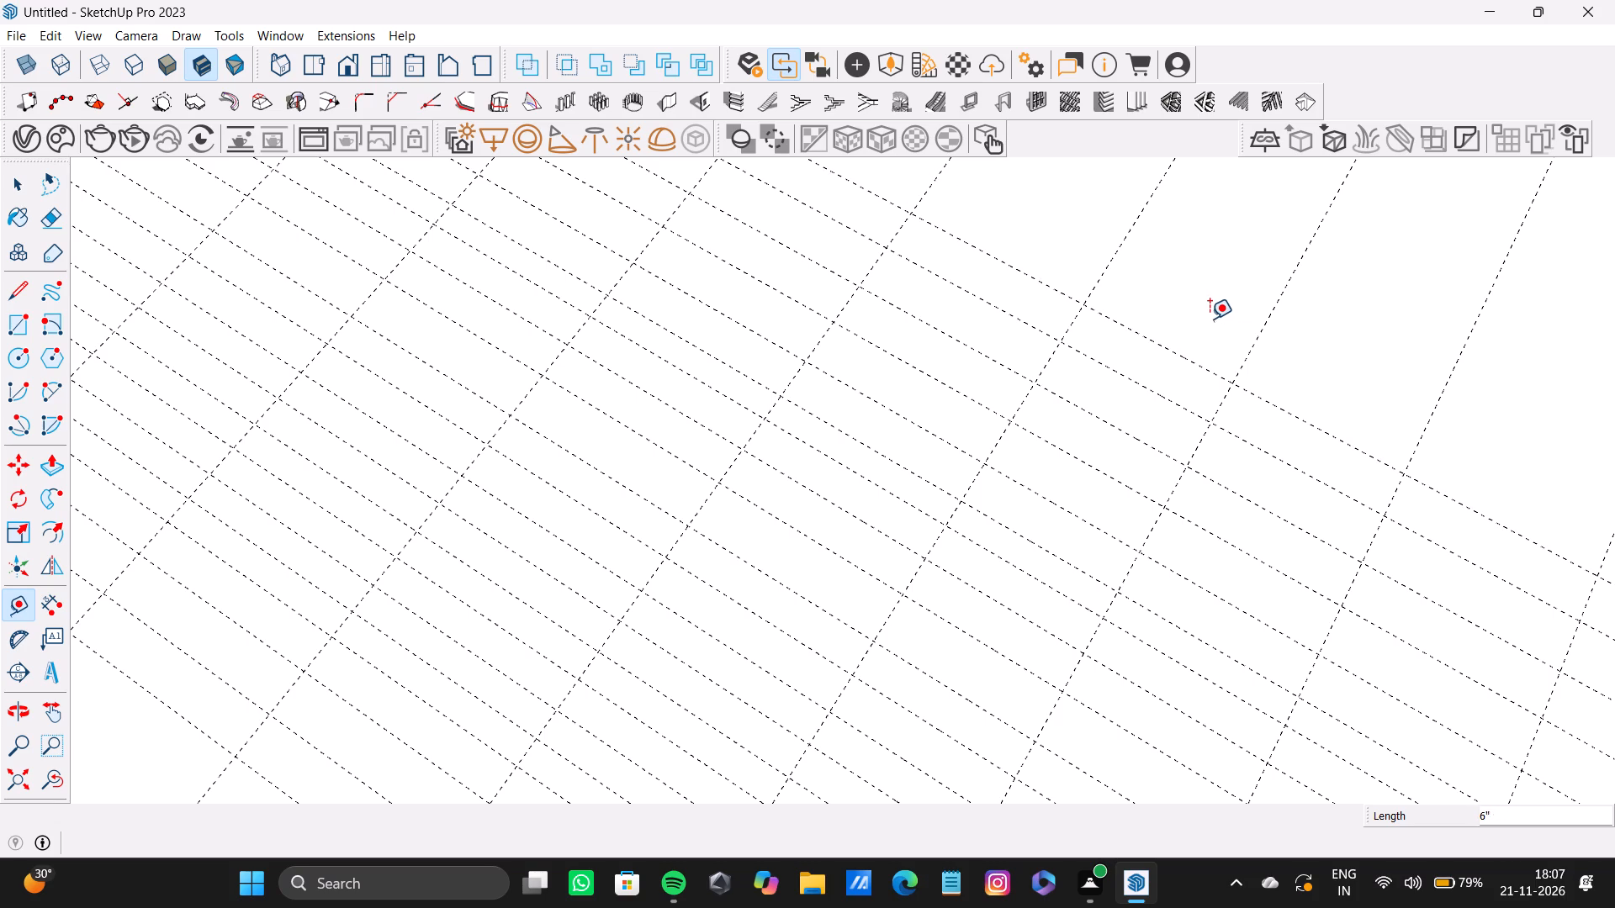
{"action": "double_click", "coordinate": [1210, 320]}
{"action": "double_click", "coordinate": [1221, 277]}
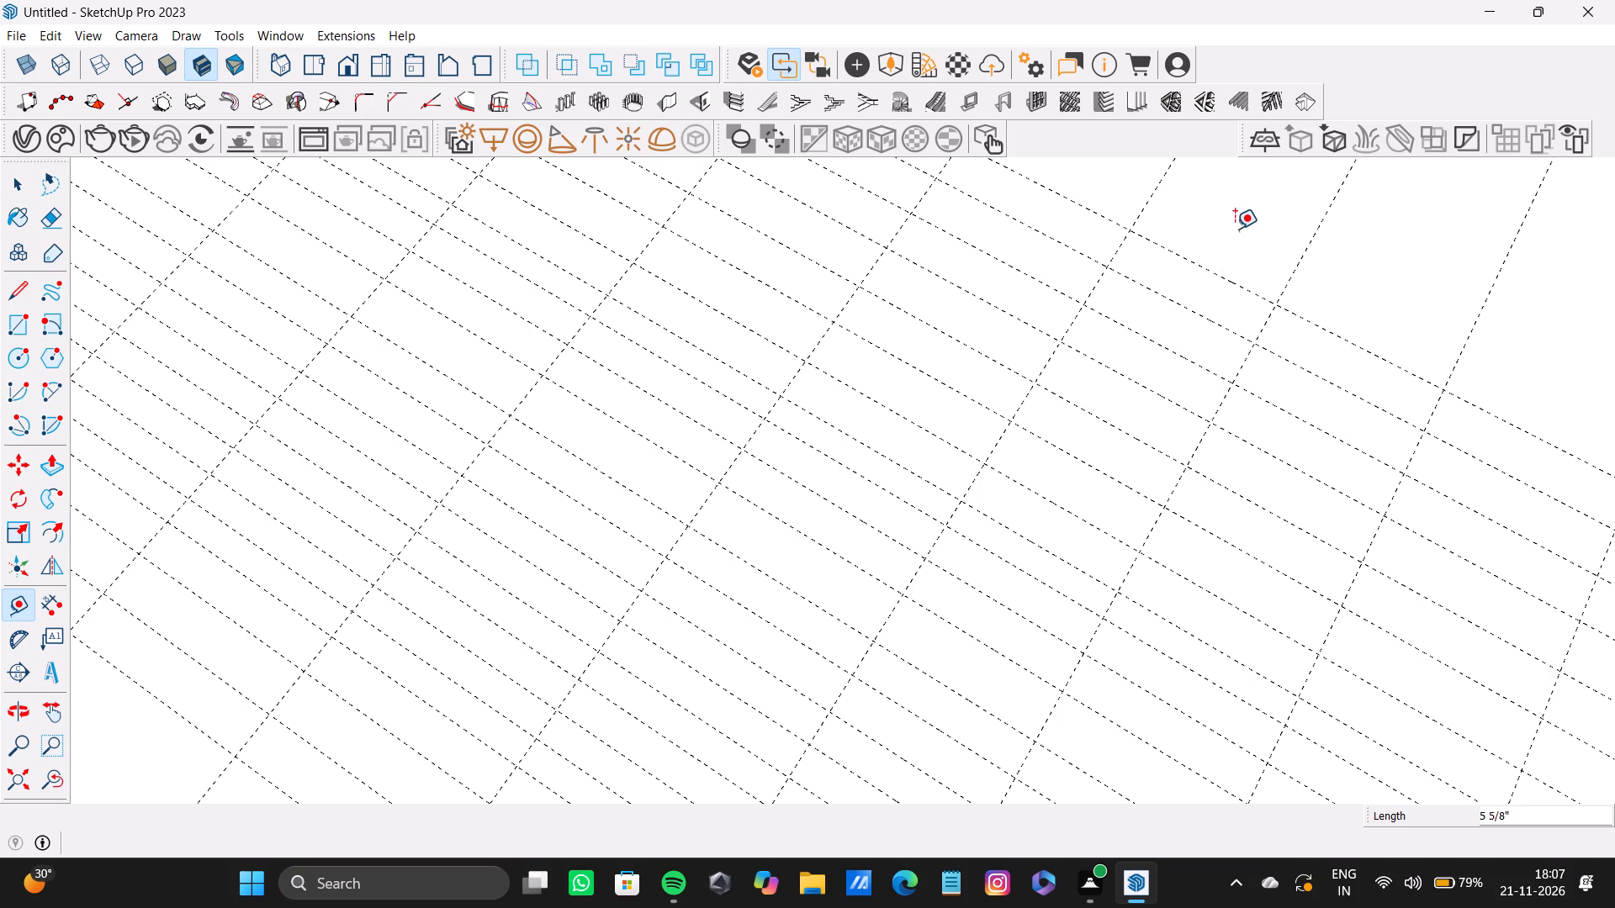
{"action": "left_click", "coordinate": [1237, 227]}
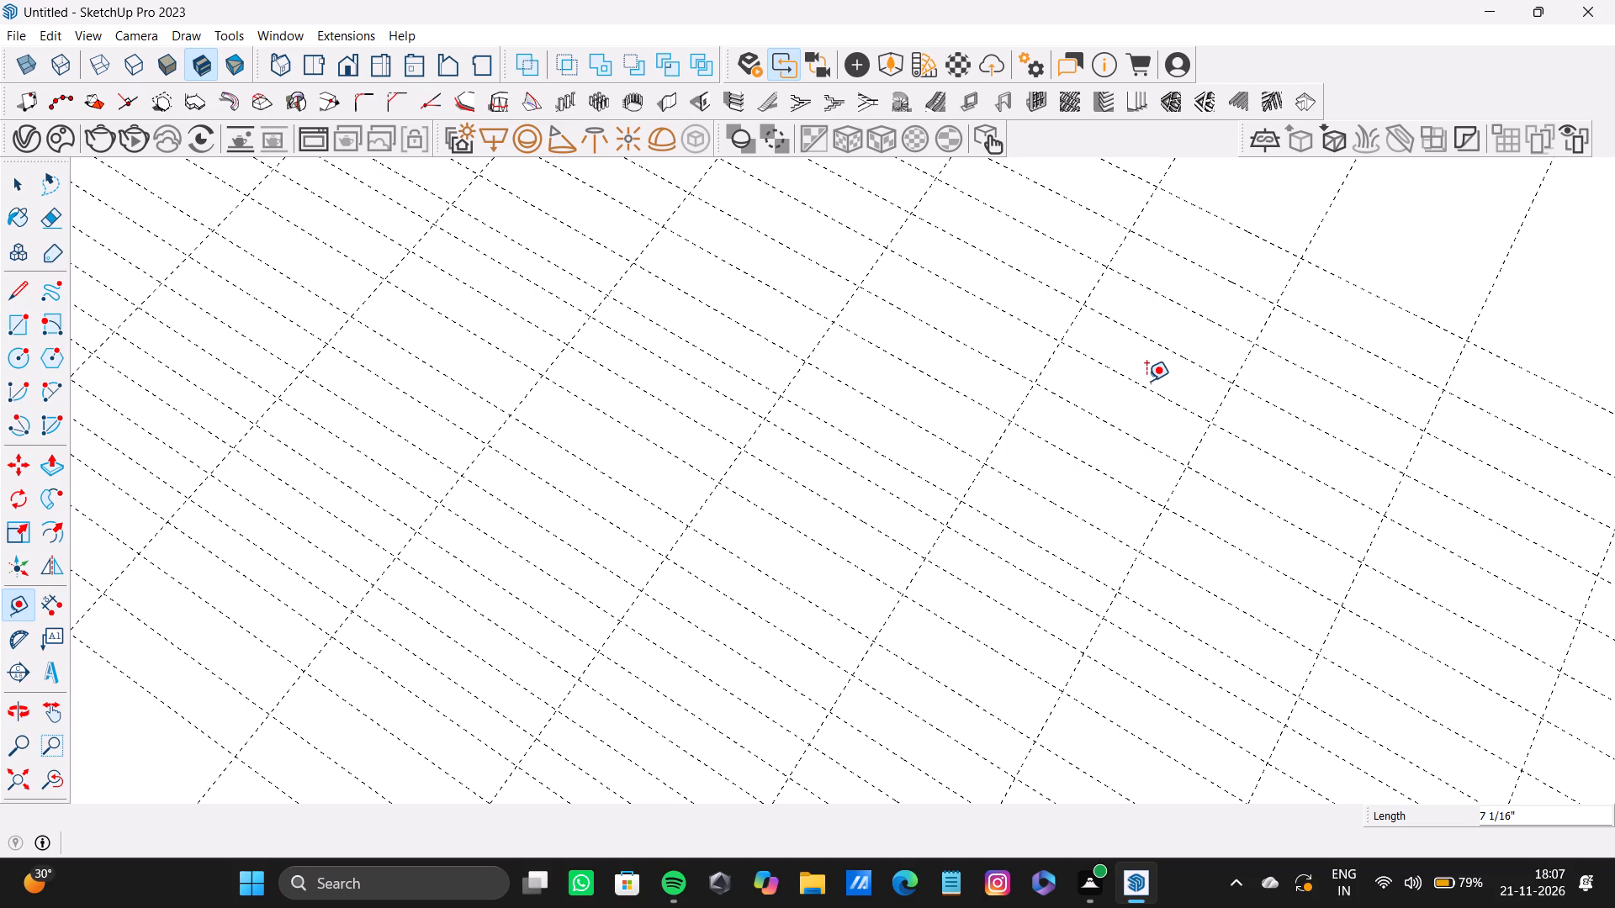
Add a parallel guide offset about 4" inward from the outermost guide.
{"action": "scroll", "coordinate": [1146, 381], "scroll_direction": "down", "scroll_amount": 19}
{"action": "middle_click_drag", "start_coordinate": [1138, 353], "coordinate": [912, 378]}
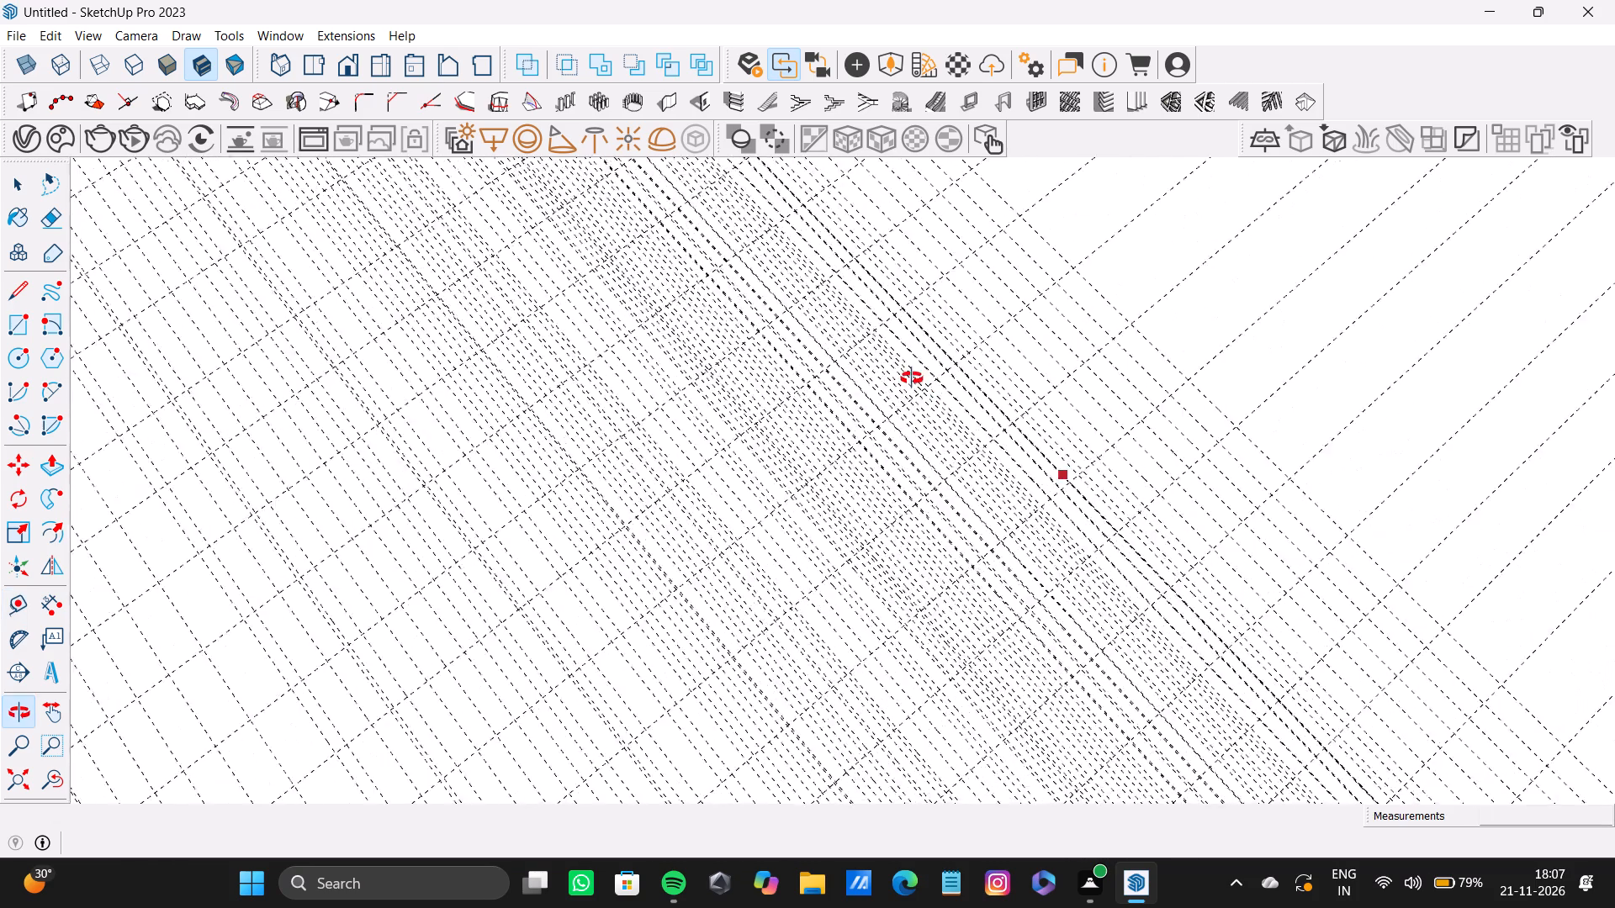
{"action": "middle_click_drag", "start_coordinate": [912, 378], "coordinate": [908, 372]}
{"action": "scroll", "coordinate": [1189, 484], "scroll_direction": "up", "scroll_amount": 8}
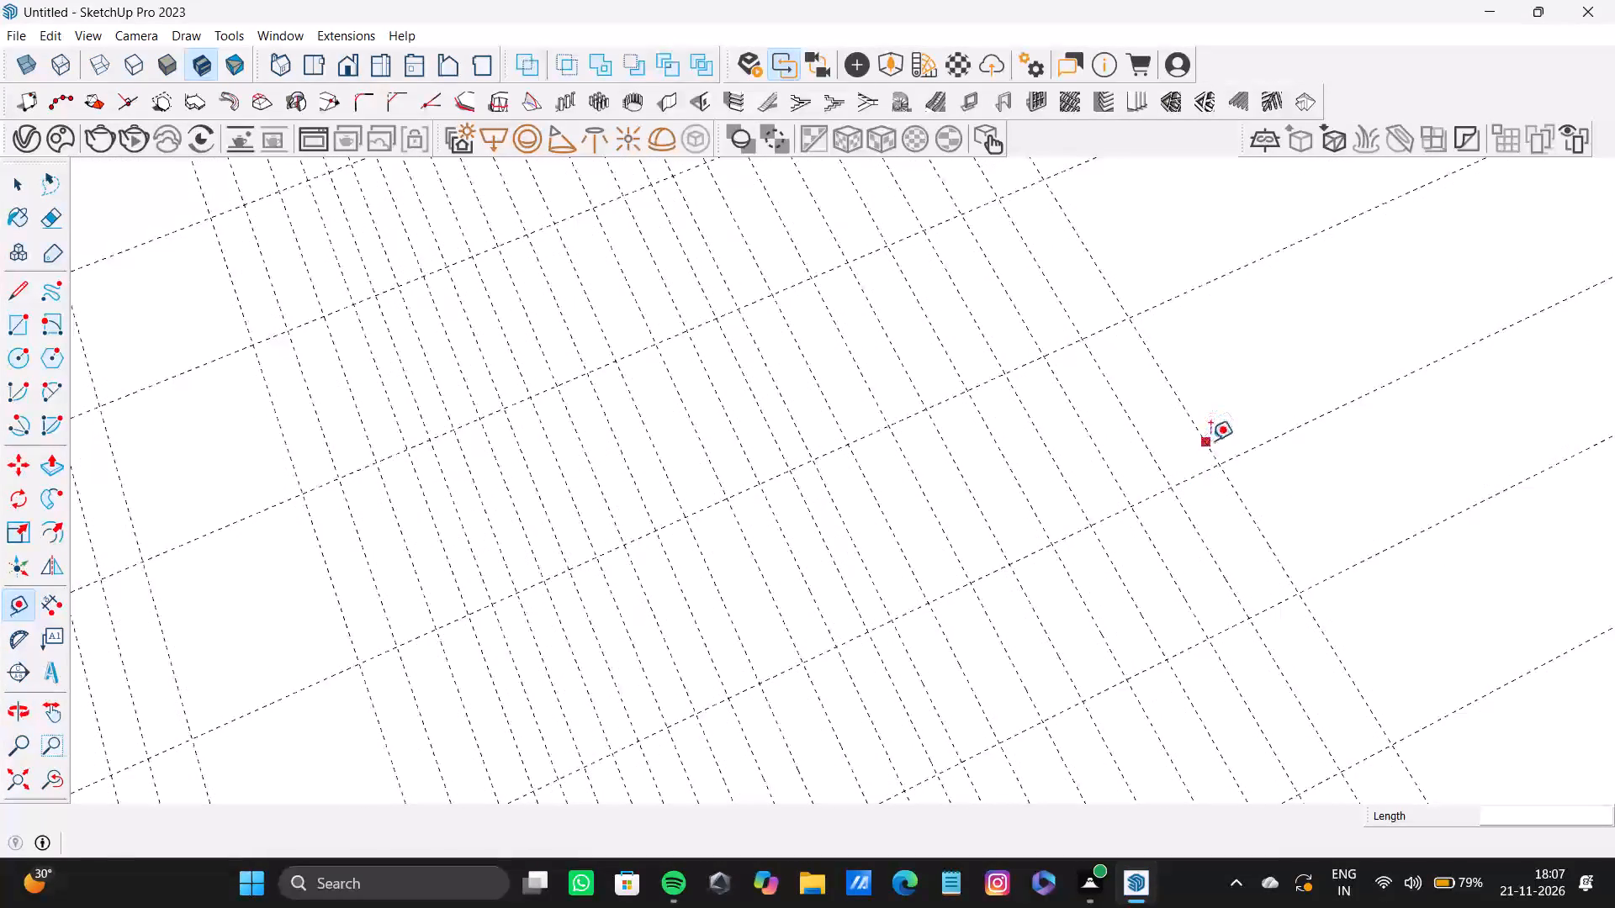
{"action": "left_click", "coordinate": [1210, 441]}
{"action": "left_click", "coordinate": [1171, 443]}
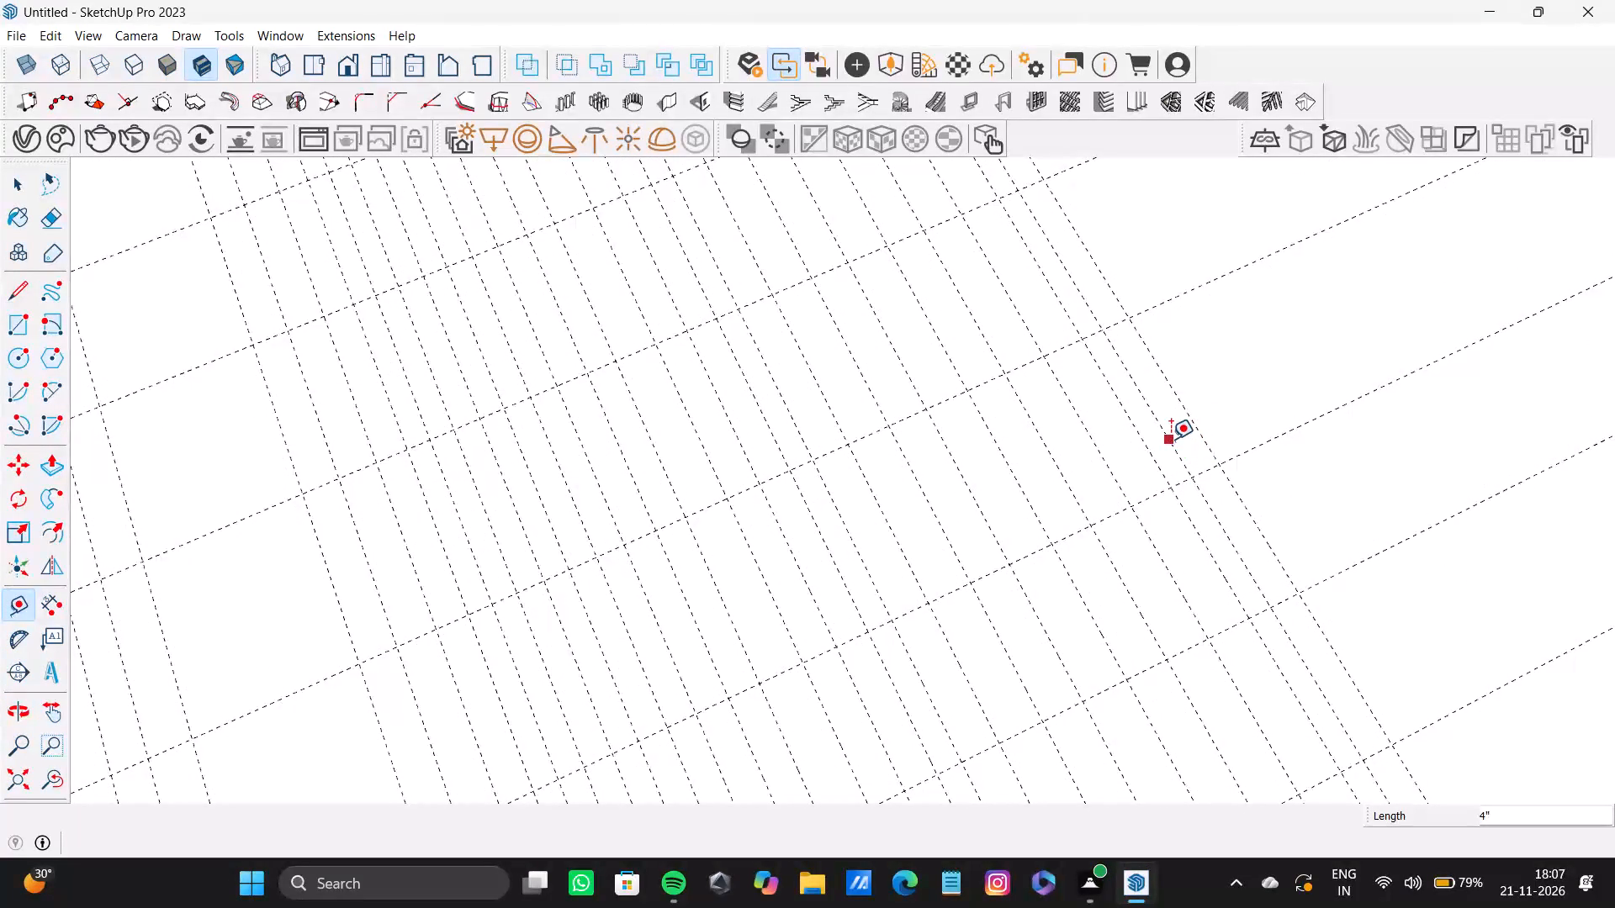
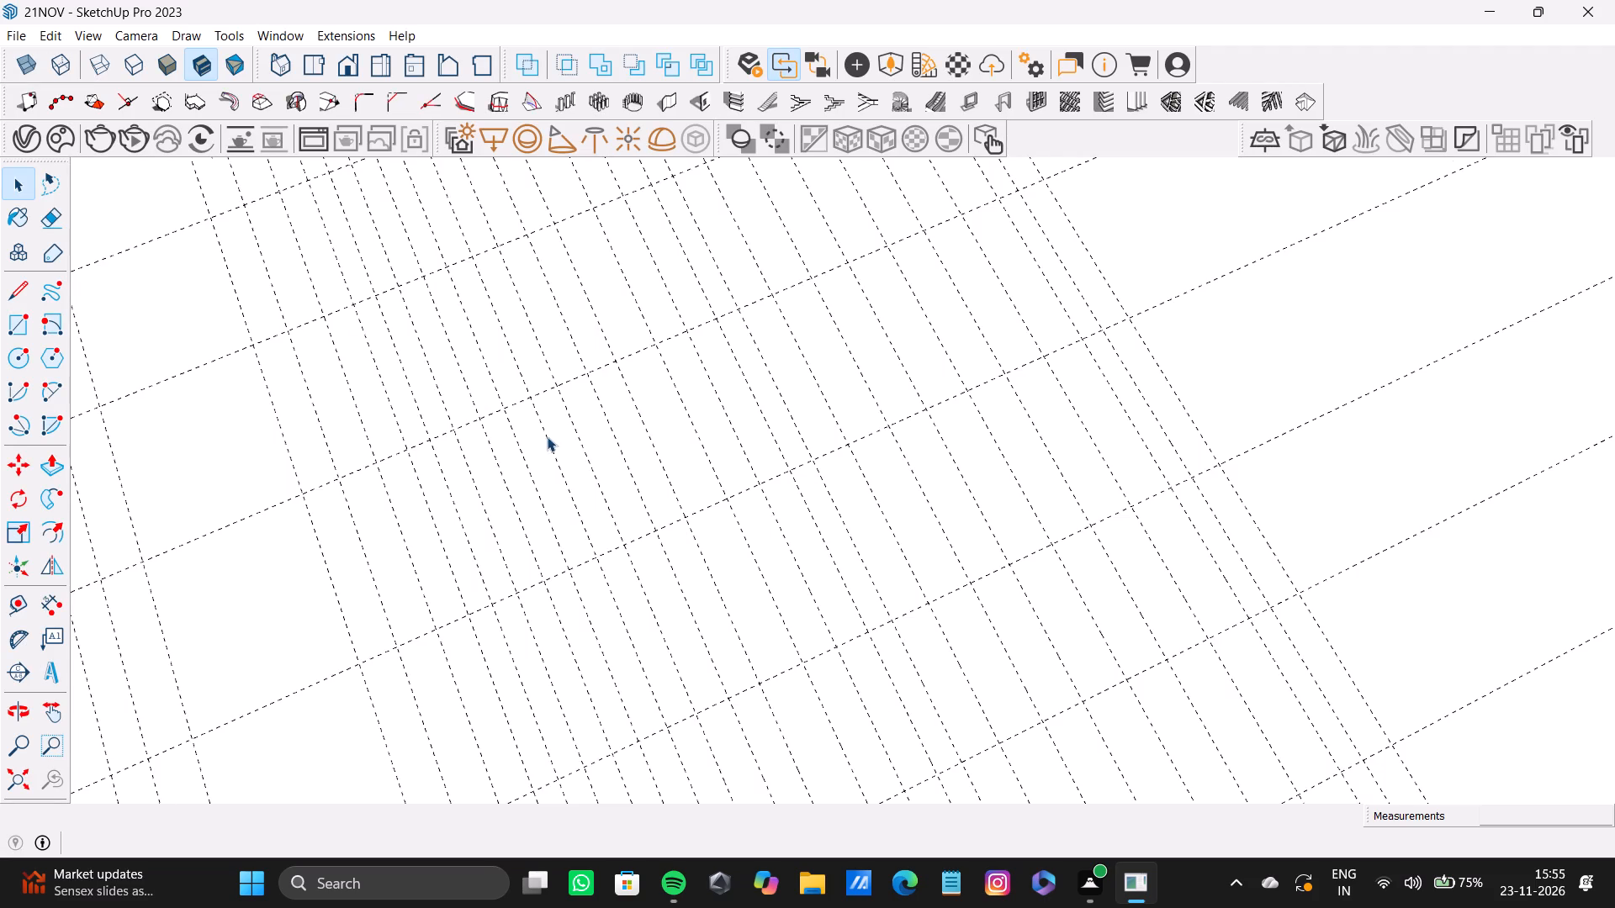
Dismiss the extension update notice and close the Enscape welcome window.
{"action": "scroll", "coordinate": [549, 441], "scroll_direction": "down", "scroll_amount": 20}
{"action": "scroll", "coordinate": [549, 441], "scroll_direction": "down", "scroll_amount": 5}
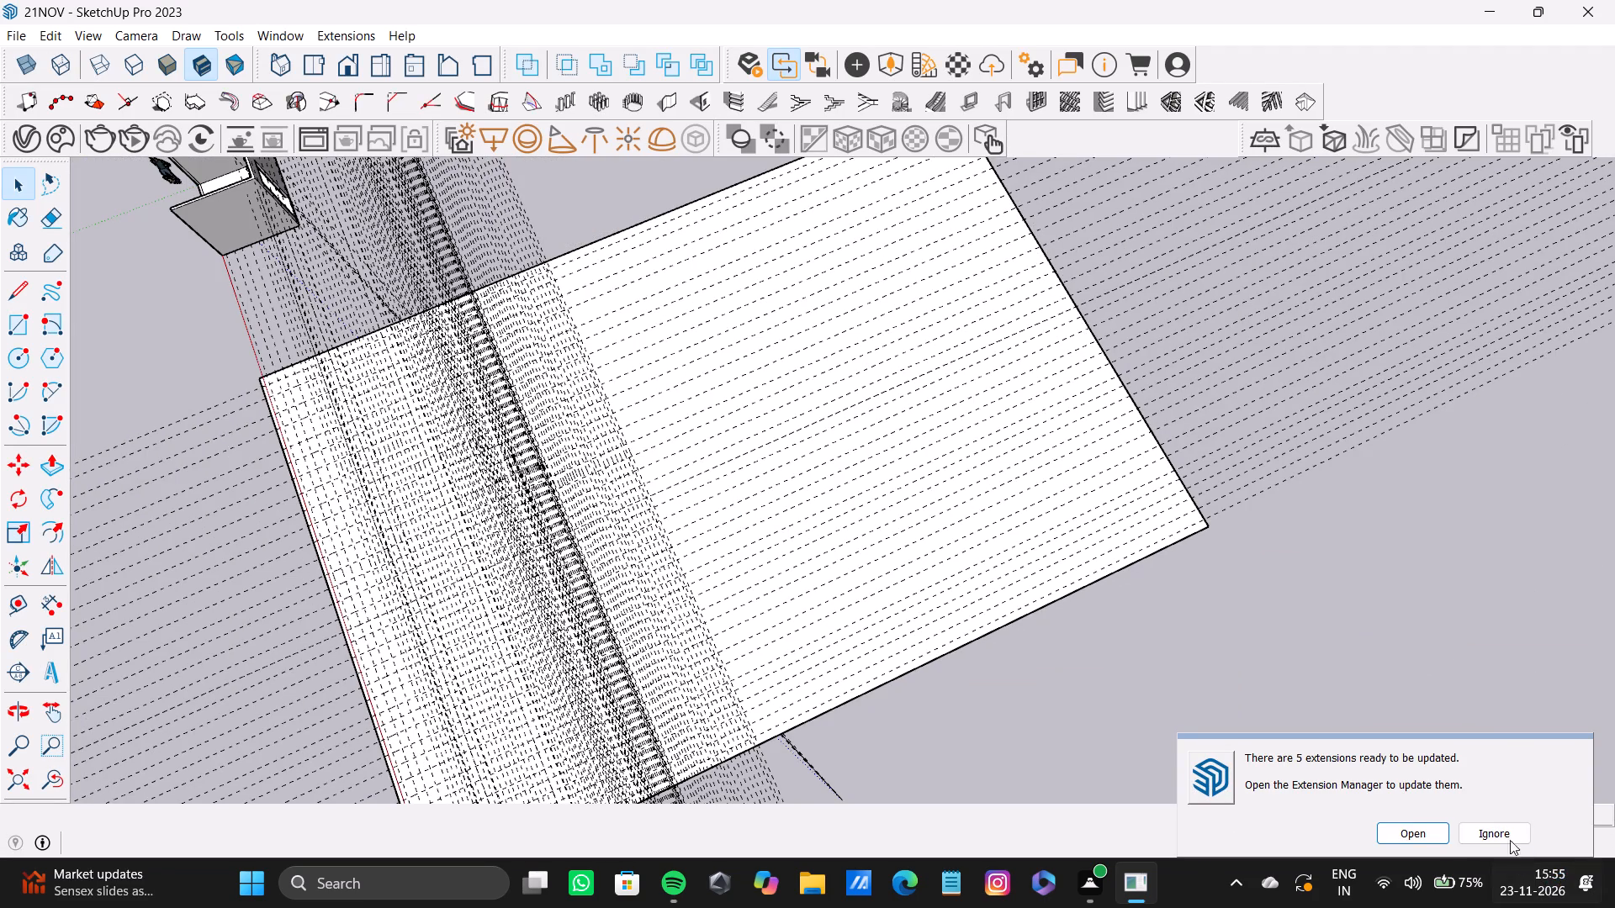
{"action": "left_click", "coordinate": [1506, 827]}
{"action": "scroll", "coordinate": [561, 495], "scroll_direction": "down", "scroll_amount": 17}
{"action": "middle_click_drag", "start_coordinate": [570, 510], "coordinate": [564, 571], "text": "shift"}
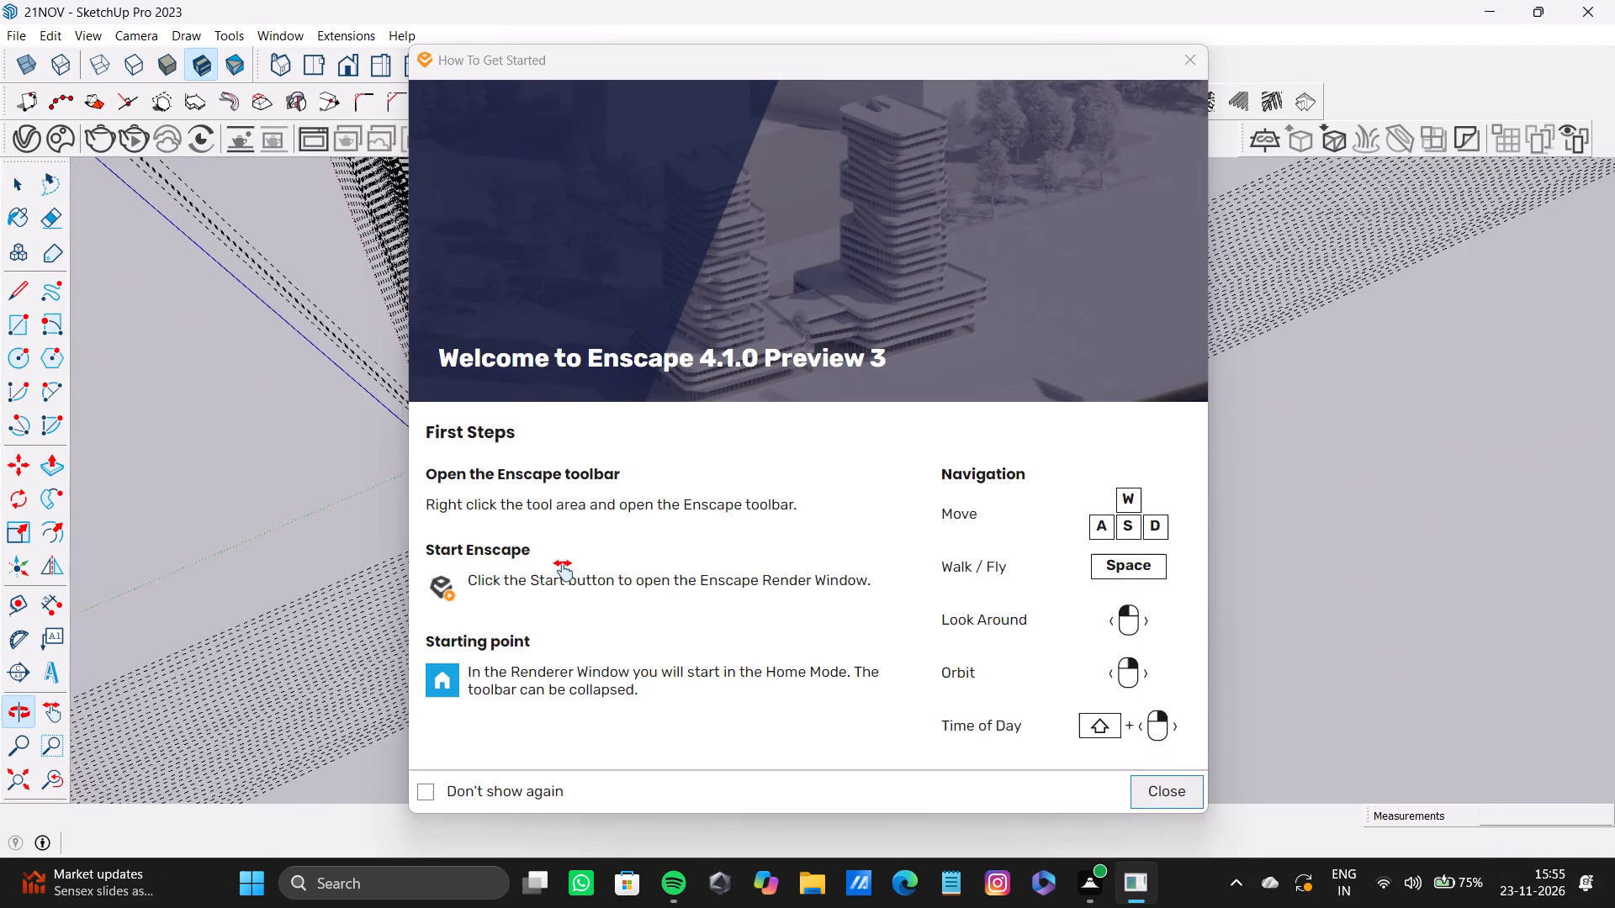
{"action": "middle_click_drag", "start_coordinate": [564, 571], "coordinate": [781, 464], "text": "shift"}
{"action": "left_click", "coordinate": [1196, 65]}
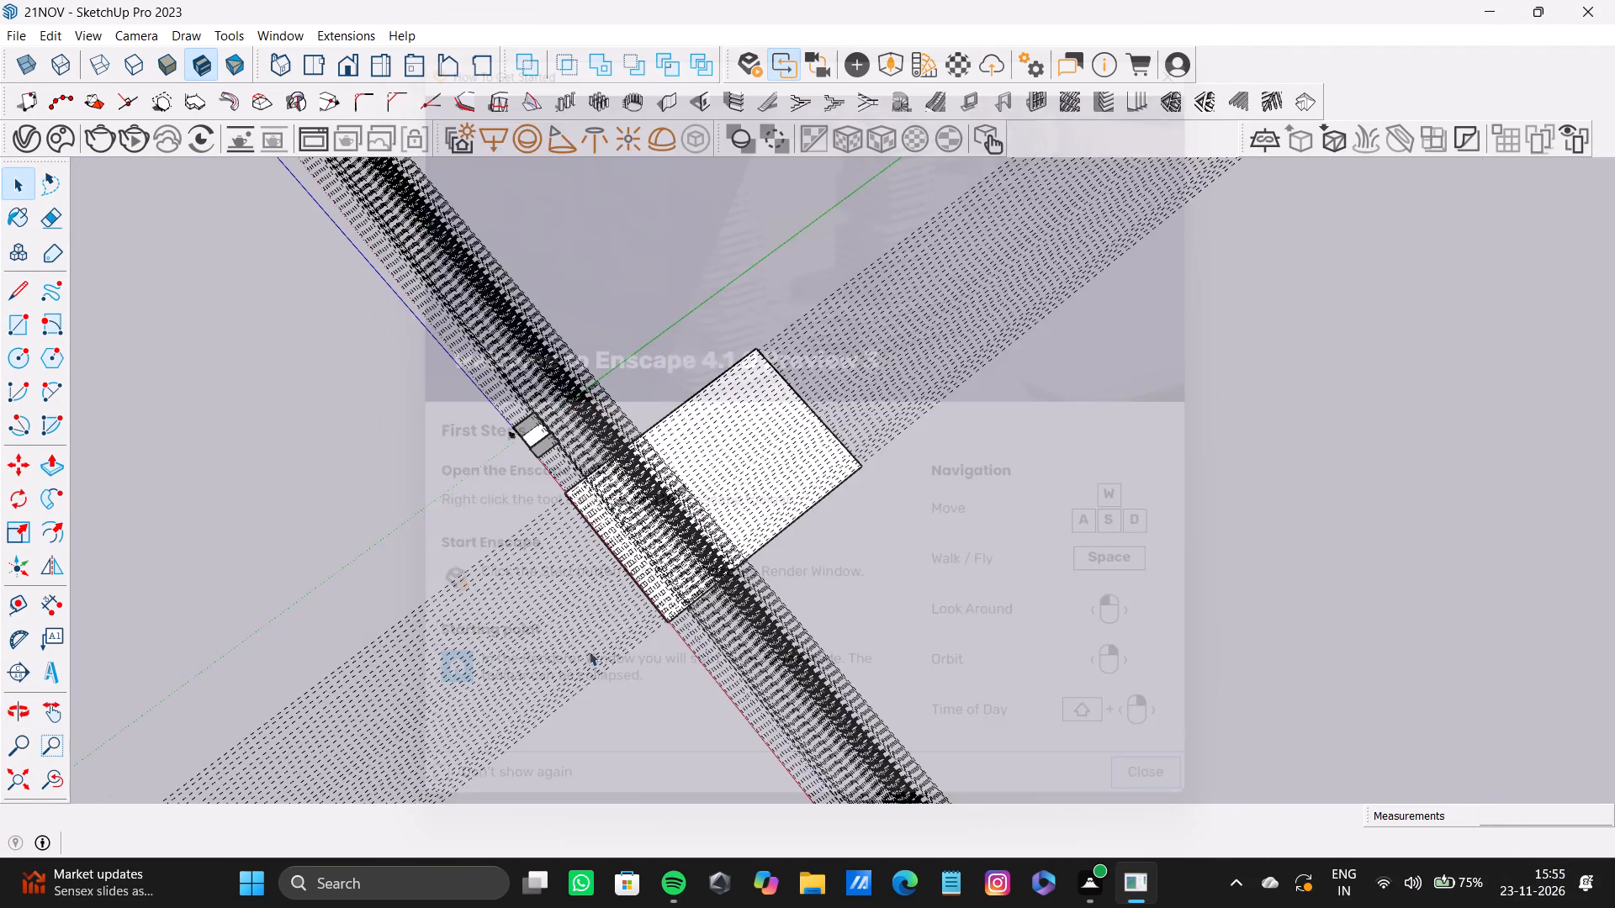
Delete all guides from the model.
{"action": "middle_click_drag", "start_coordinate": [594, 666], "coordinate": [1025, 522]}
{"action": "scroll", "coordinate": [879, 614], "scroll_direction": "up", "scroll_amount": 4}
{"action": "middle_click_drag", "start_coordinate": [862, 656], "coordinate": [430, 308], "text": "shift"}
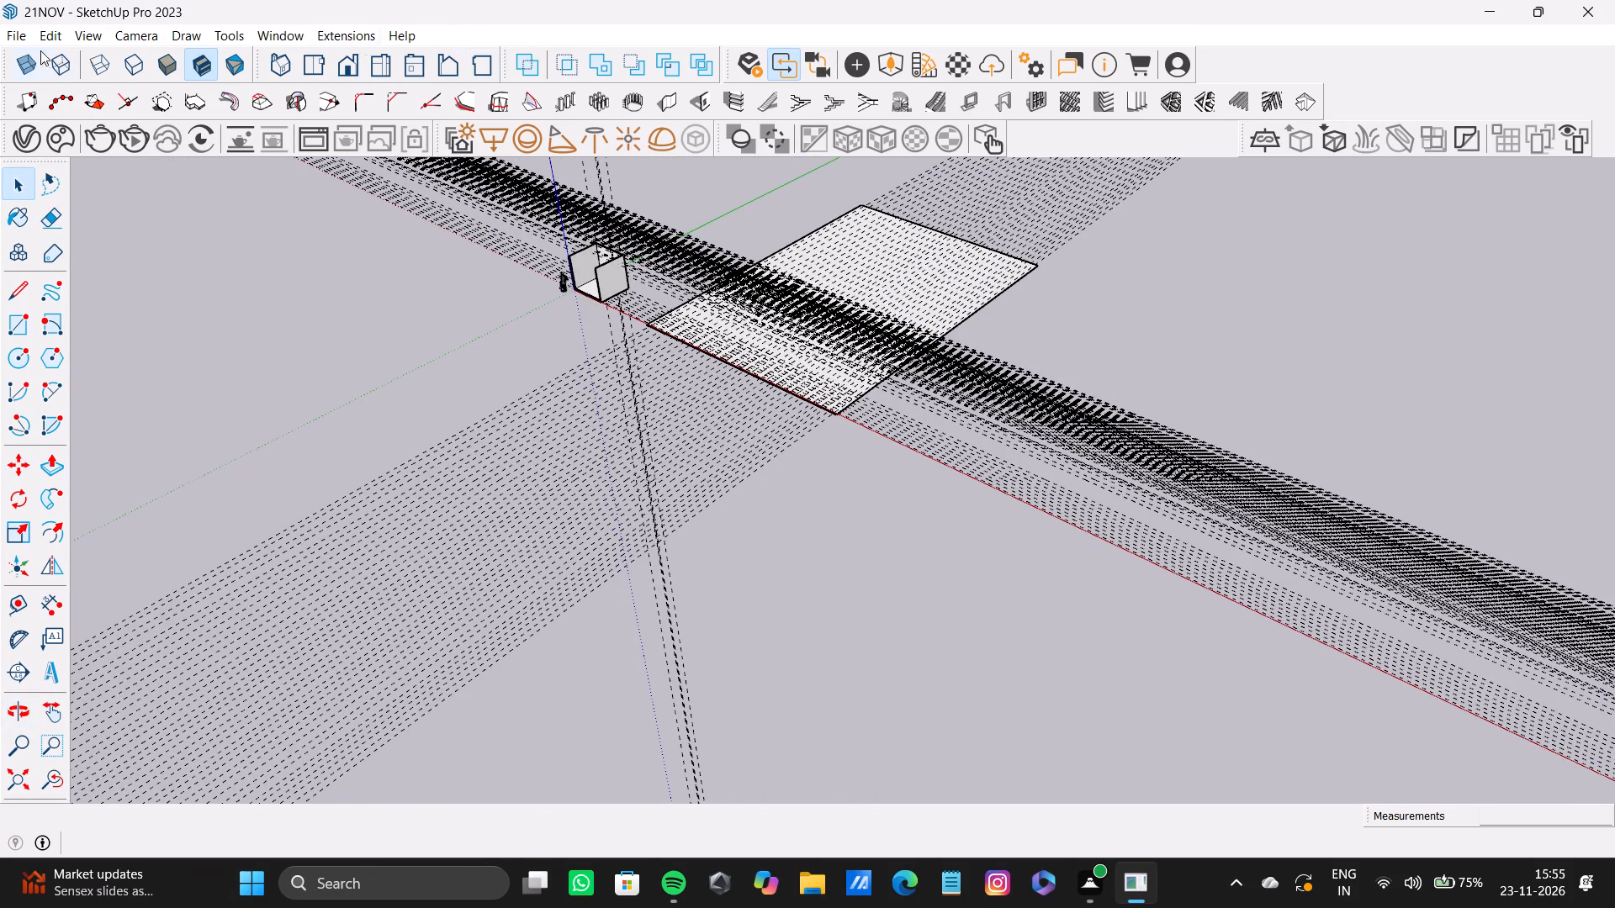
{"action": "left_click", "coordinate": [60, 39]}
{"action": "left_click", "coordinate": [83, 204]}
Examine the open-front room, its side walls and the rear wall's doorway from several angles.
{"action": "scroll", "coordinate": [656, 331], "scroll_direction": "up", "scroll_amount": 2}
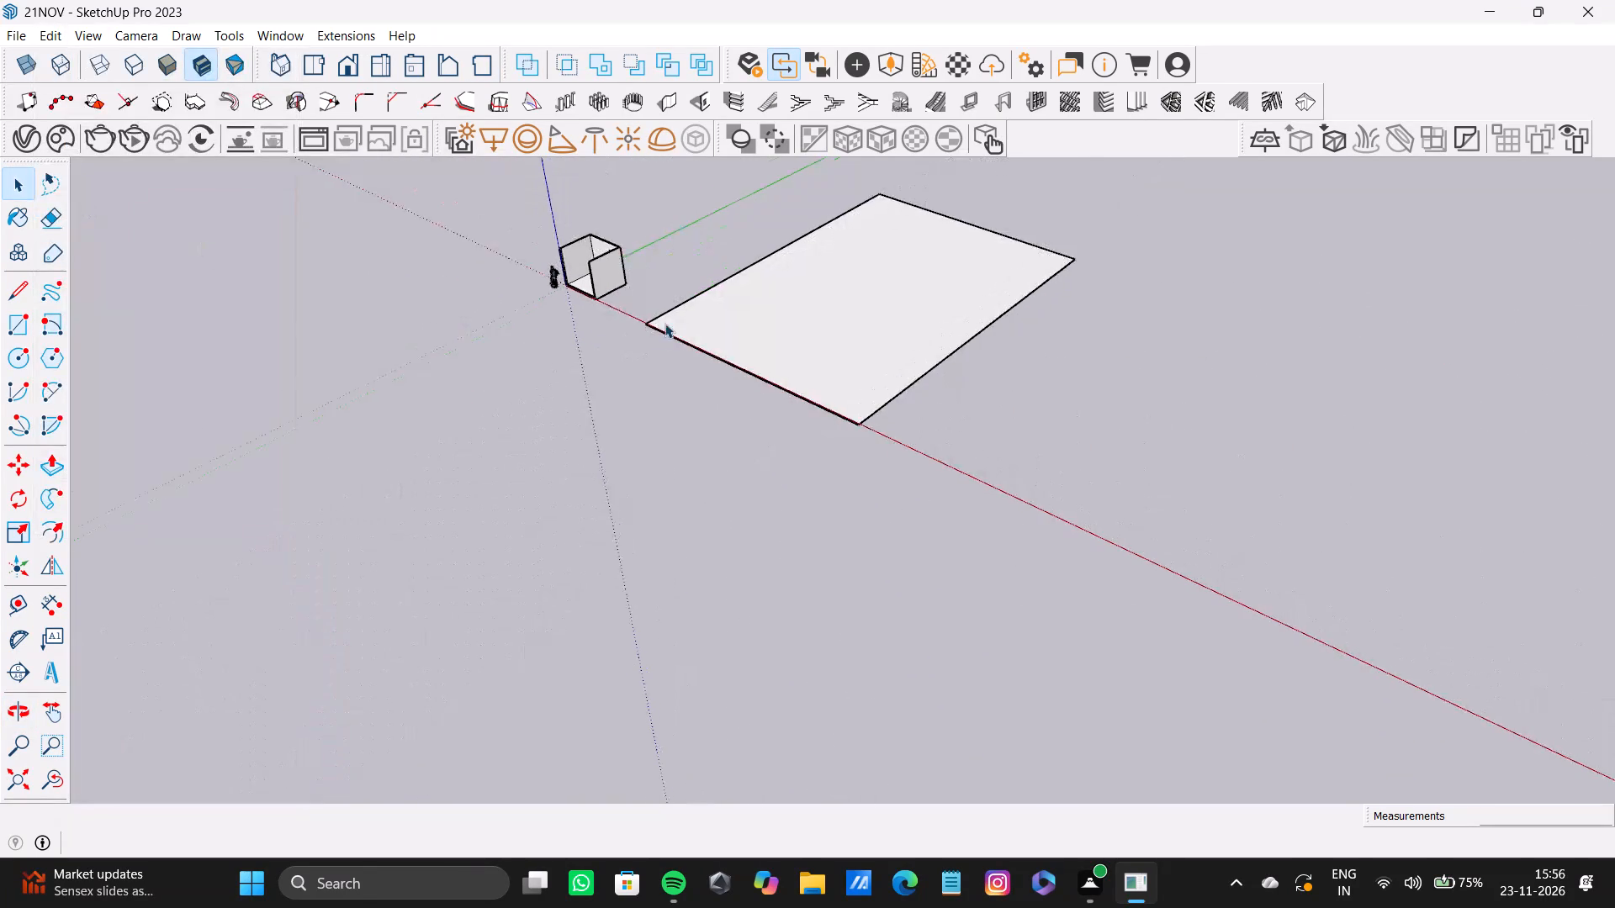
{"action": "scroll", "coordinate": [665, 323], "scroll_direction": "up", "scroll_amount": 20}
{"action": "scroll", "coordinate": [665, 323], "scroll_direction": "up", "scroll_amount": 8}
{"action": "middle_click_drag", "start_coordinate": [523, 232], "coordinate": [515, 504], "text": "shift"}
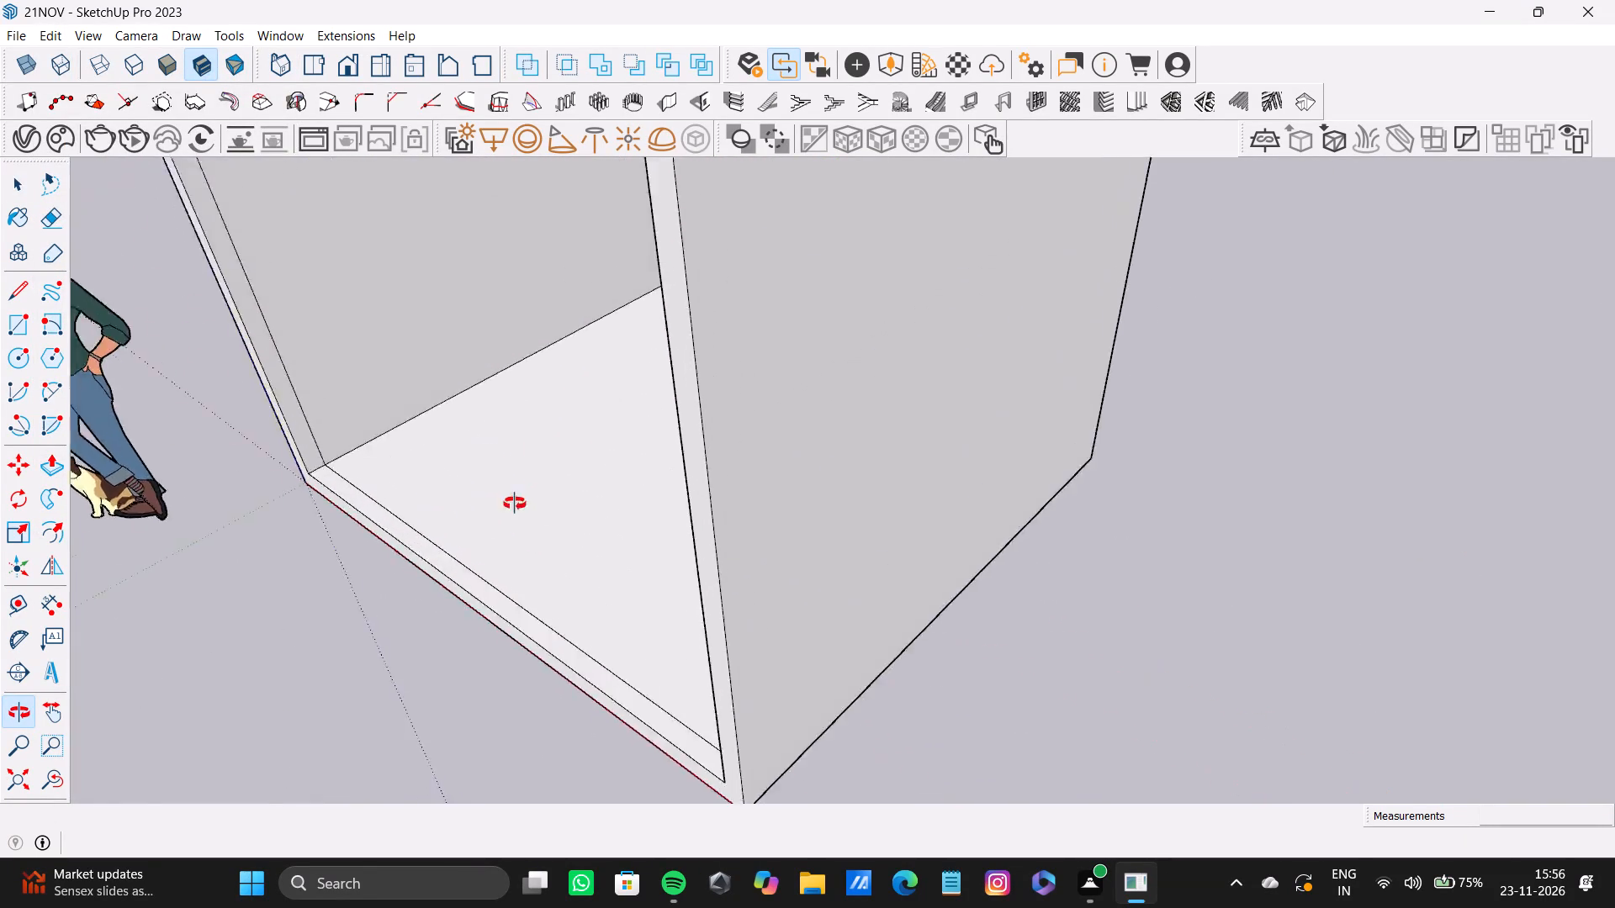
{"action": "middle_click_drag", "start_coordinate": [515, 504], "coordinate": [918, 576], "text": "shift"}
{"action": "middle_click_drag", "start_coordinate": [904, 550], "coordinate": [750, 520]}
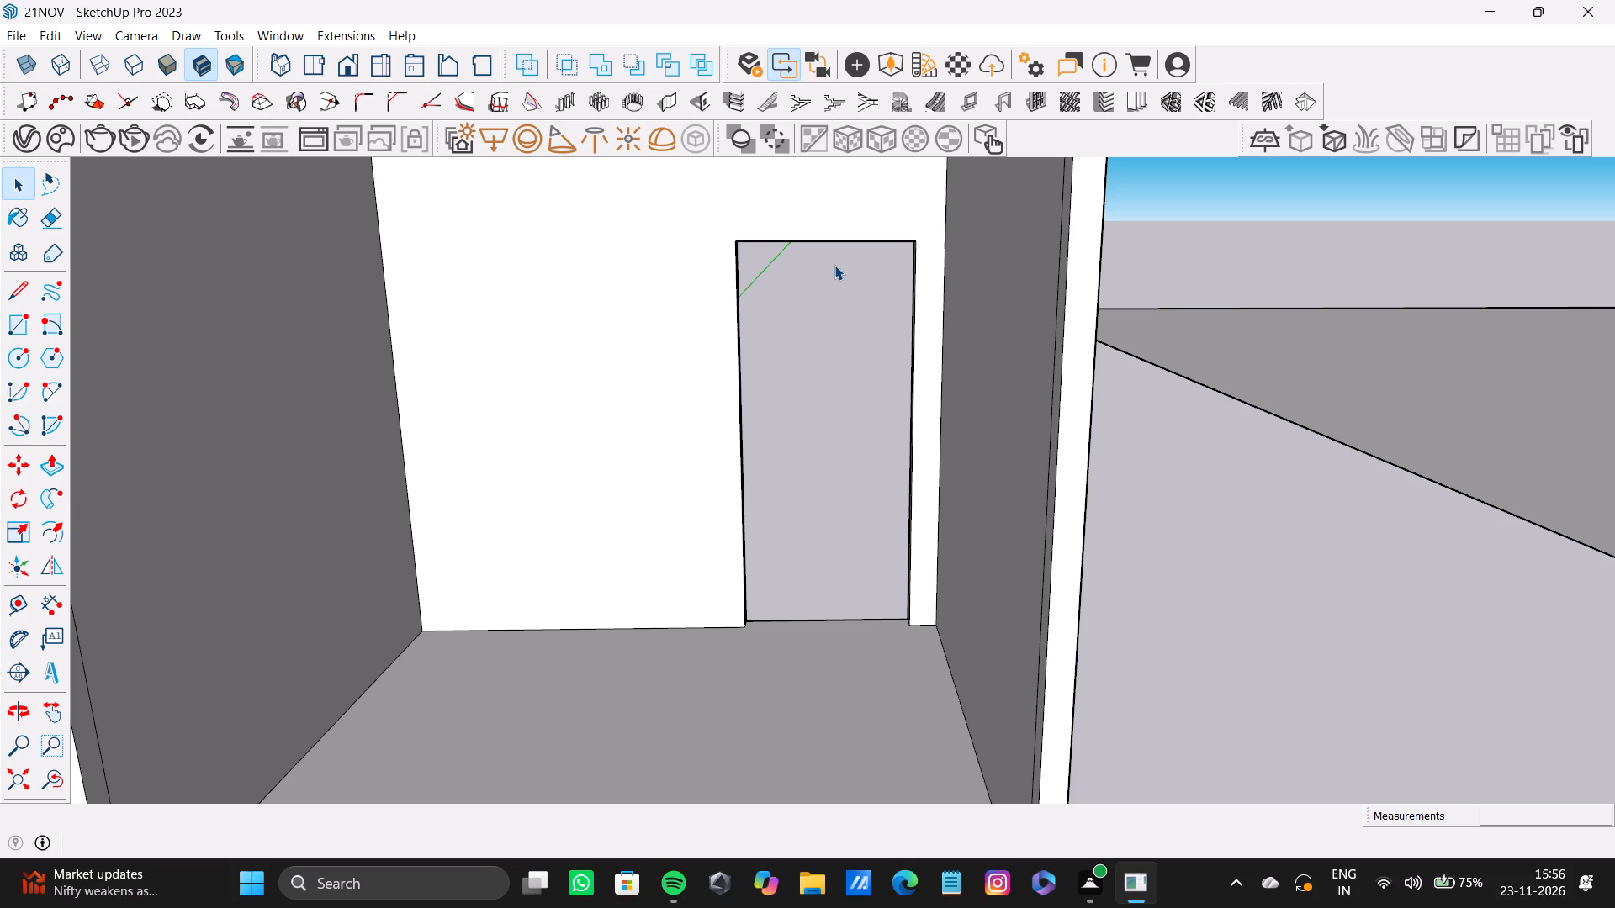
{"action": "scroll", "coordinate": [802, 298], "scroll_direction": "down", "scroll_amount": 8}
{"action": "middle_click_drag", "start_coordinate": [800, 332], "coordinate": [672, 363]}
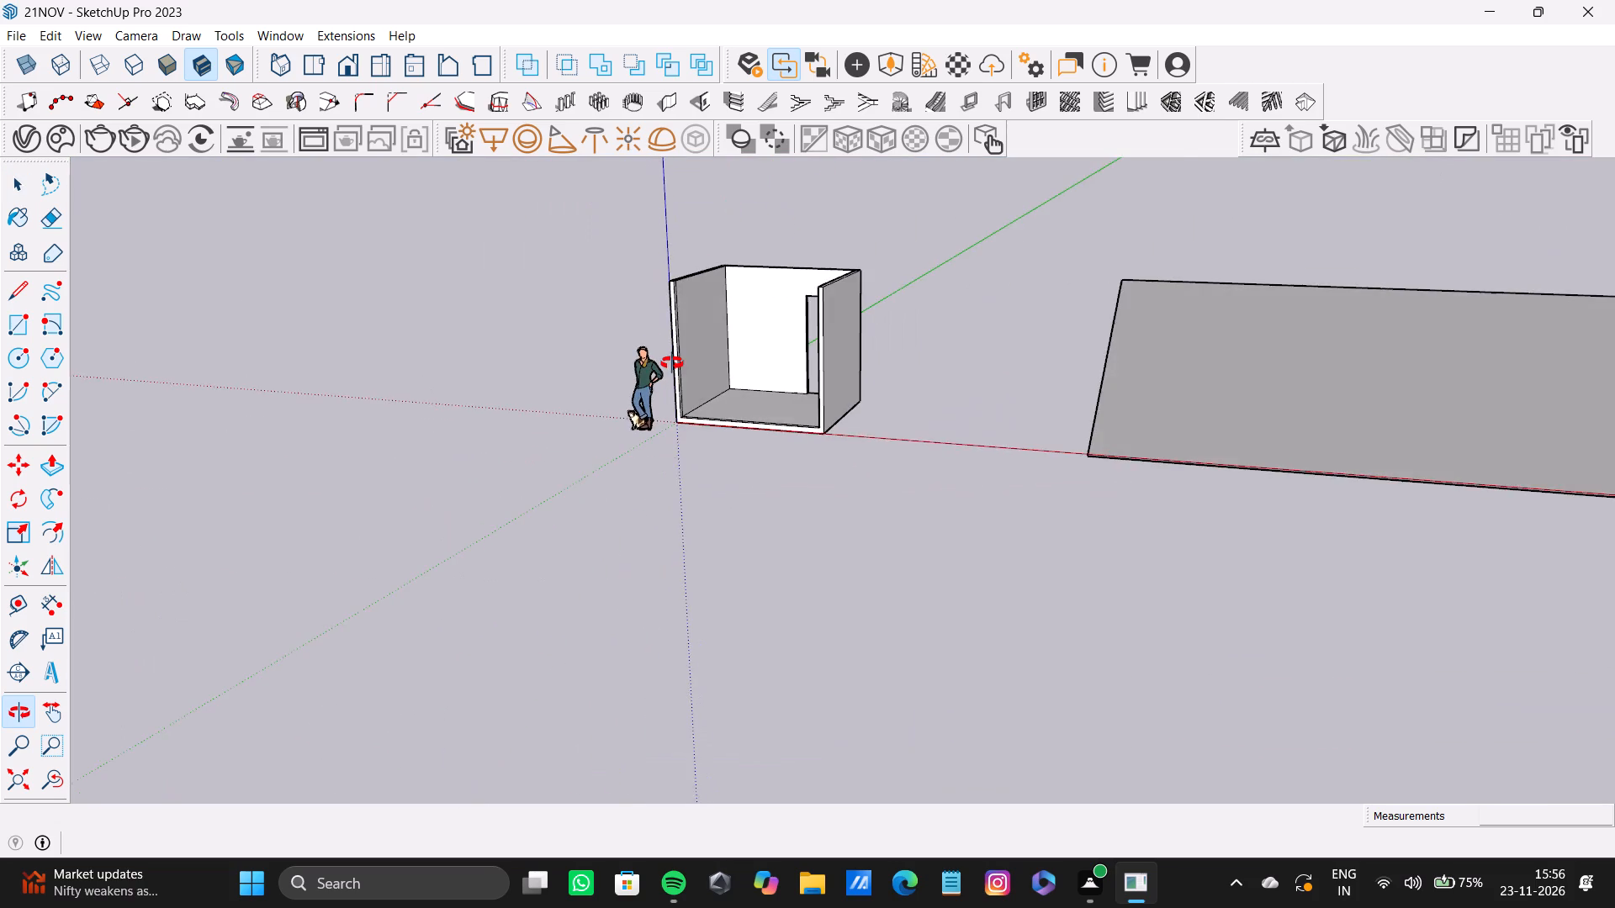
{"action": "middle_click_drag", "start_coordinate": [672, 363], "coordinate": [730, 328]}
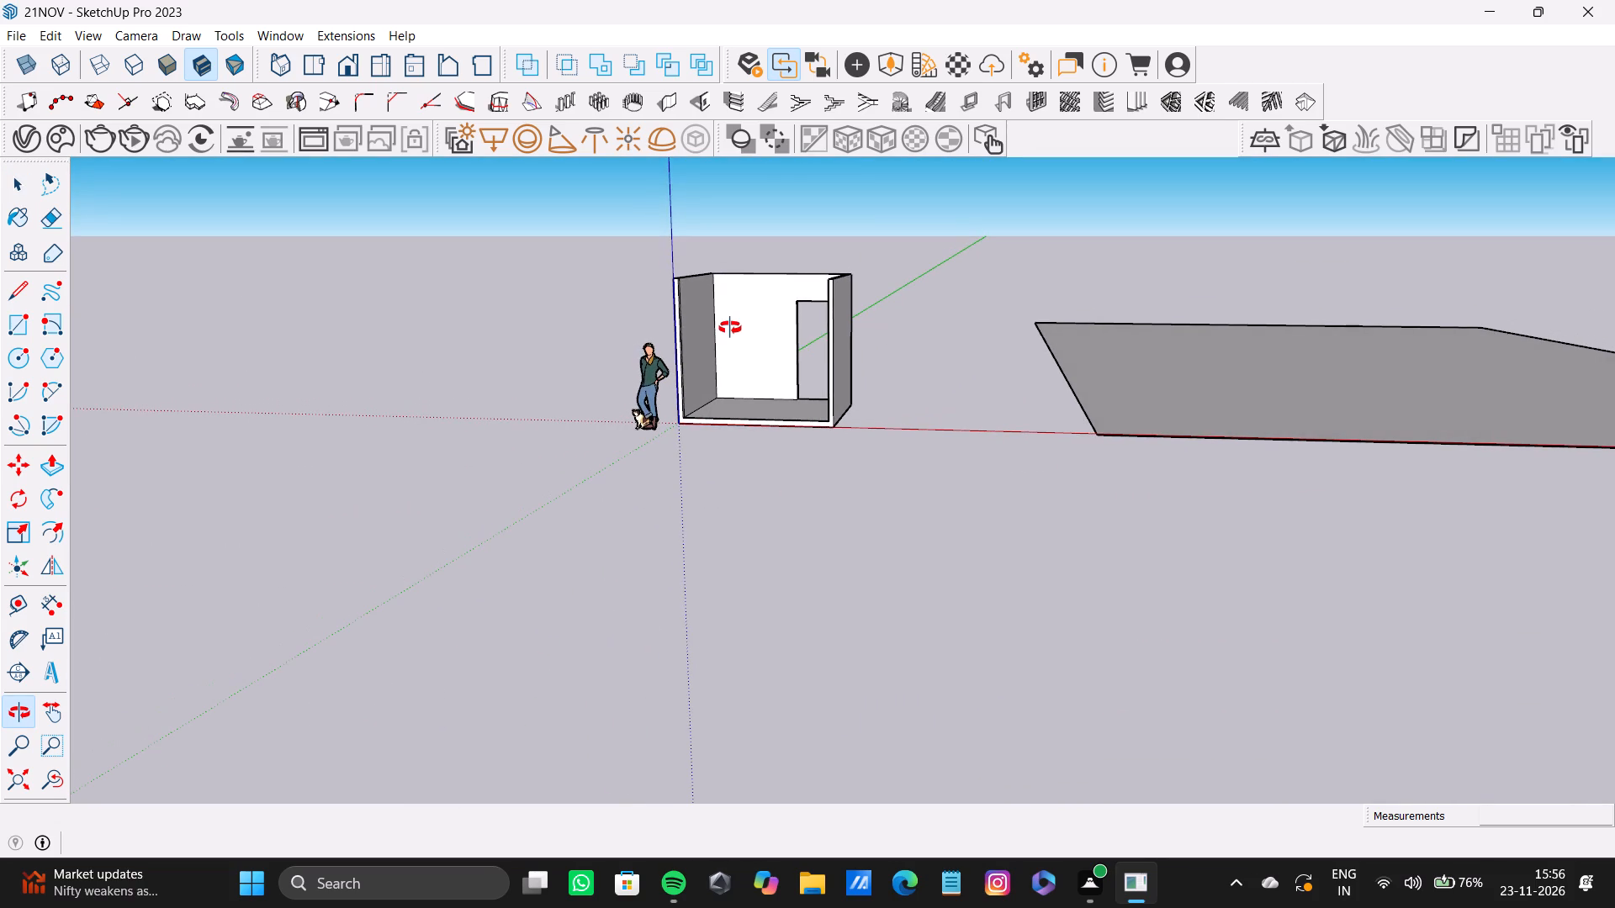
{"action": "middle_click_drag", "start_coordinate": [730, 328], "coordinate": [722, 329]}
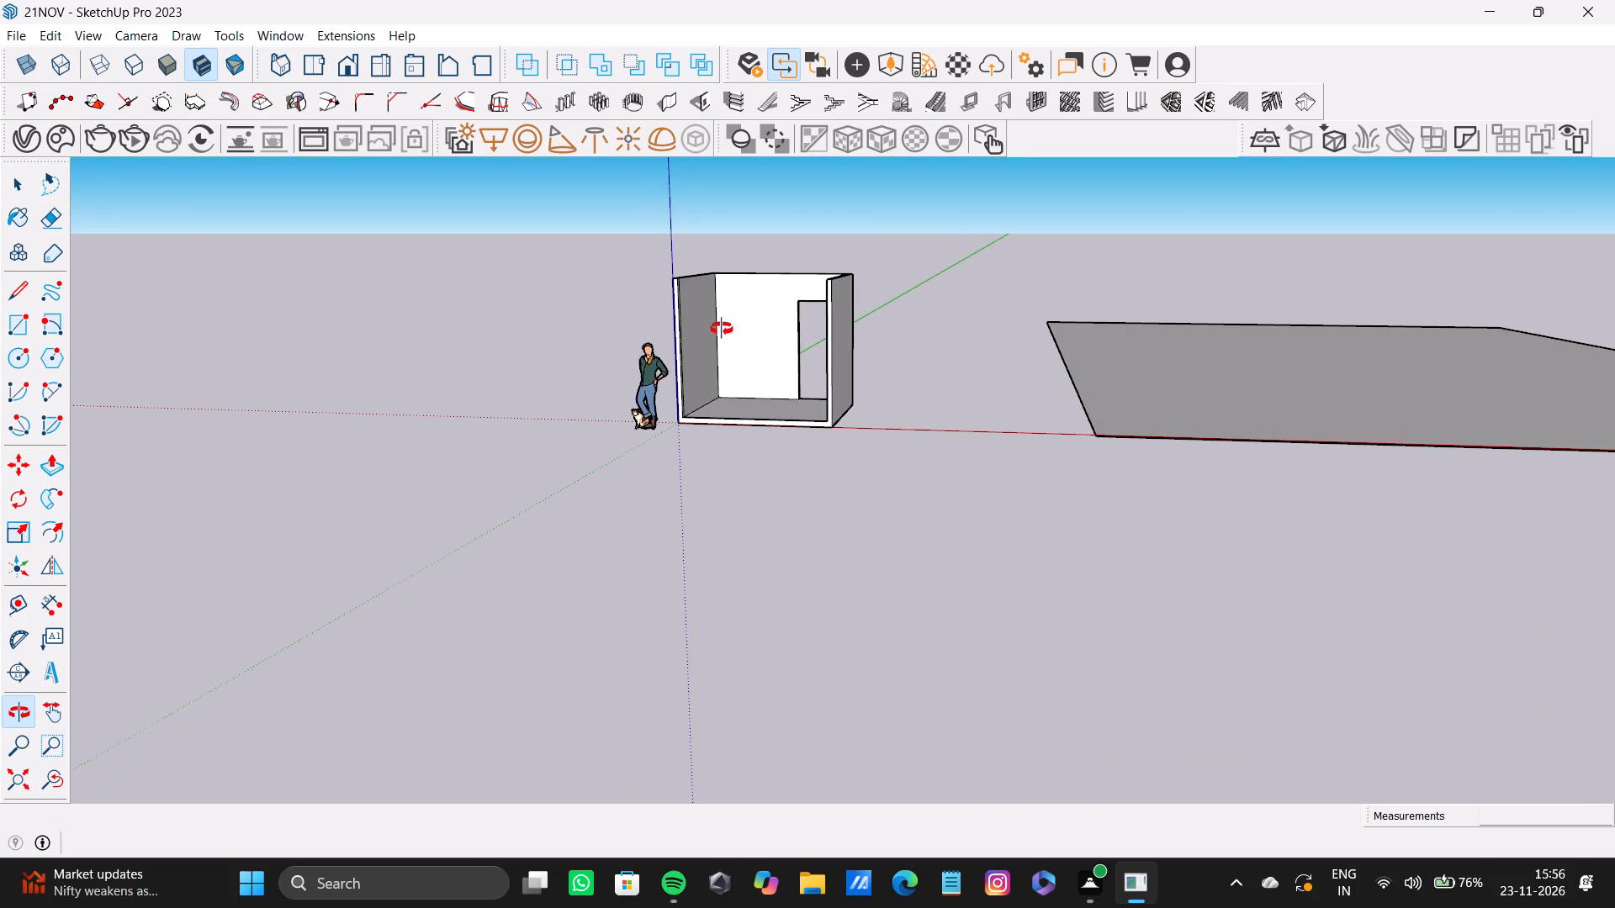
{"action": "middle_click_drag", "start_coordinate": [722, 329], "coordinate": [663, 322]}
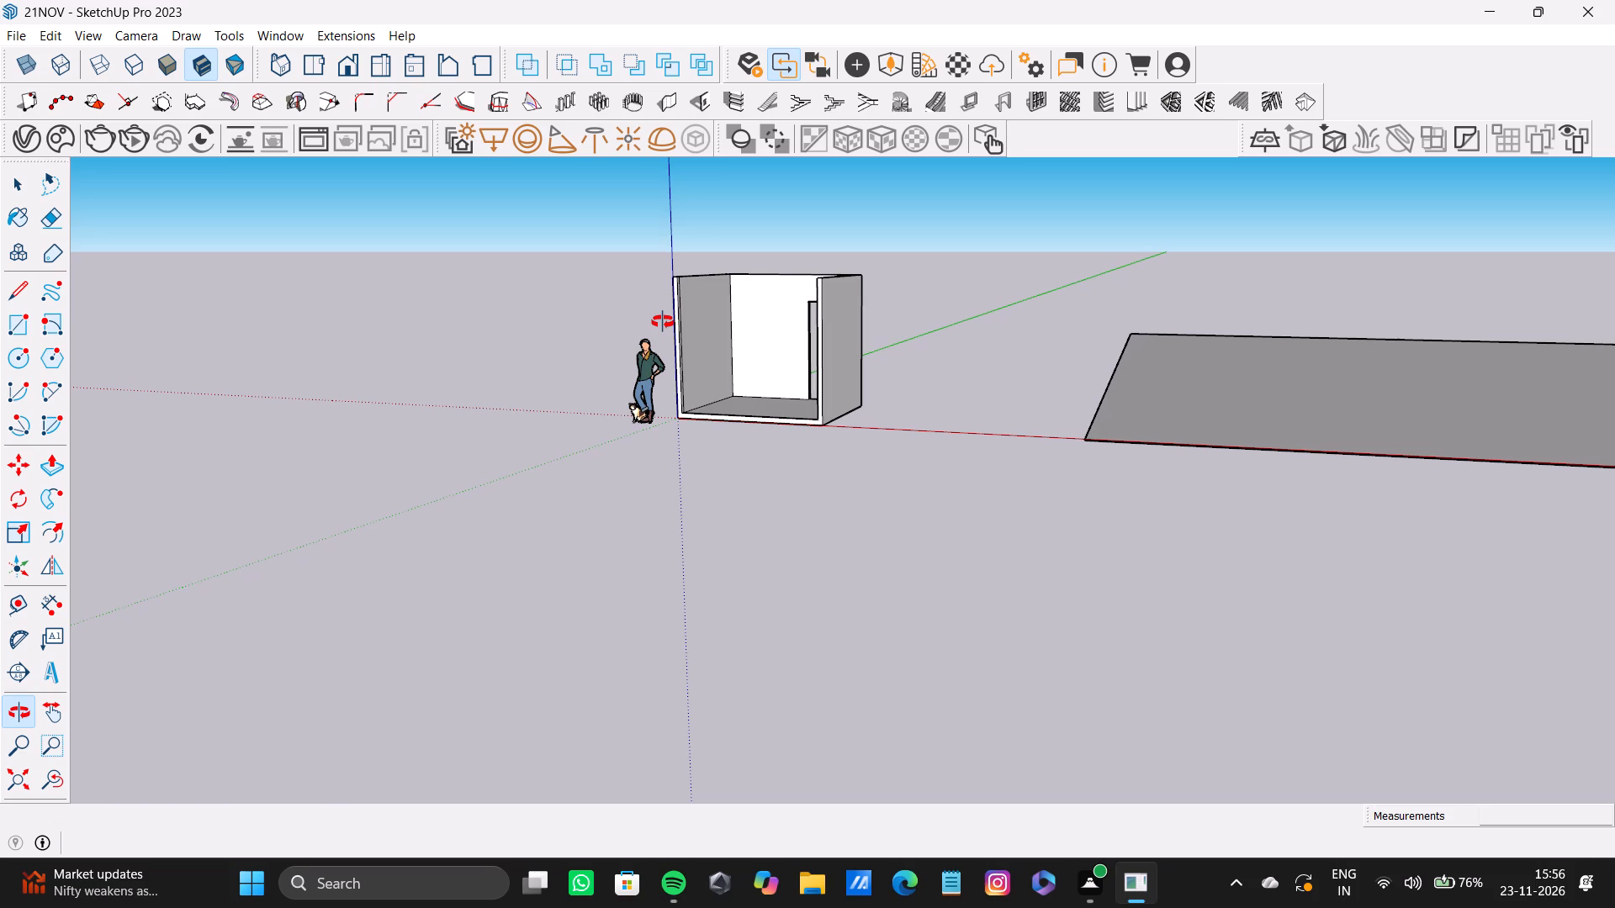
{"action": "middle_click_drag", "start_coordinate": [663, 322], "coordinate": [665, 322]}
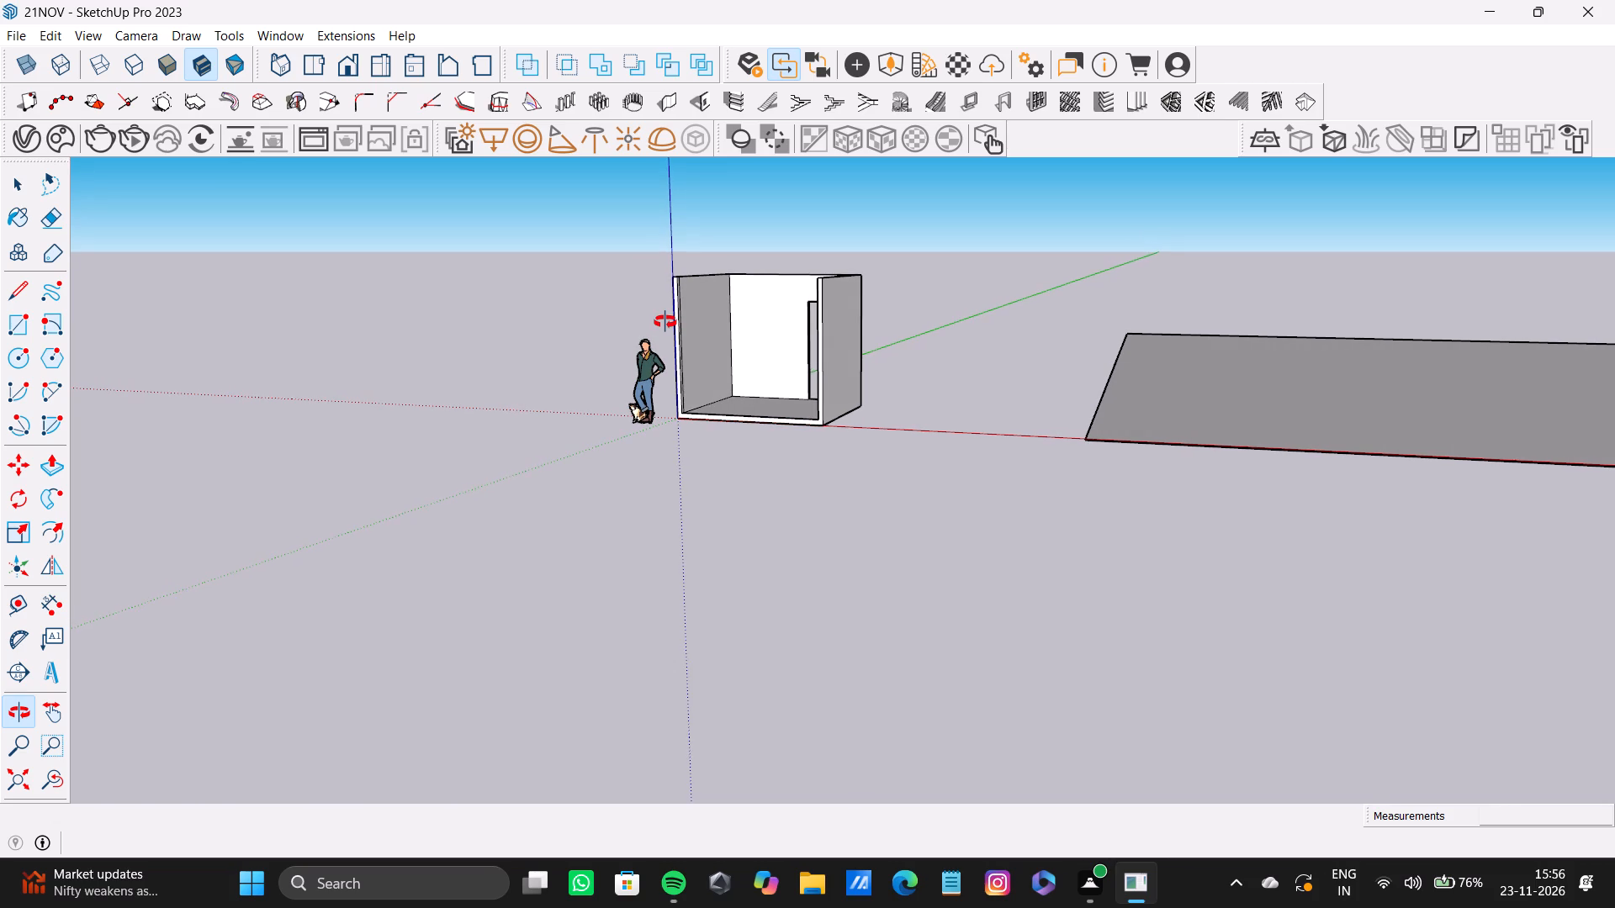
{"action": "middle_click_drag", "start_coordinate": [665, 322], "coordinate": [665, 320]}
{"action": "scroll", "coordinate": [712, 393], "scroll_direction": "up", "scroll_amount": 8}
{"action": "scroll", "coordinate": [829, 352], "scroll_direction": "down", "scroll_amount": 5}
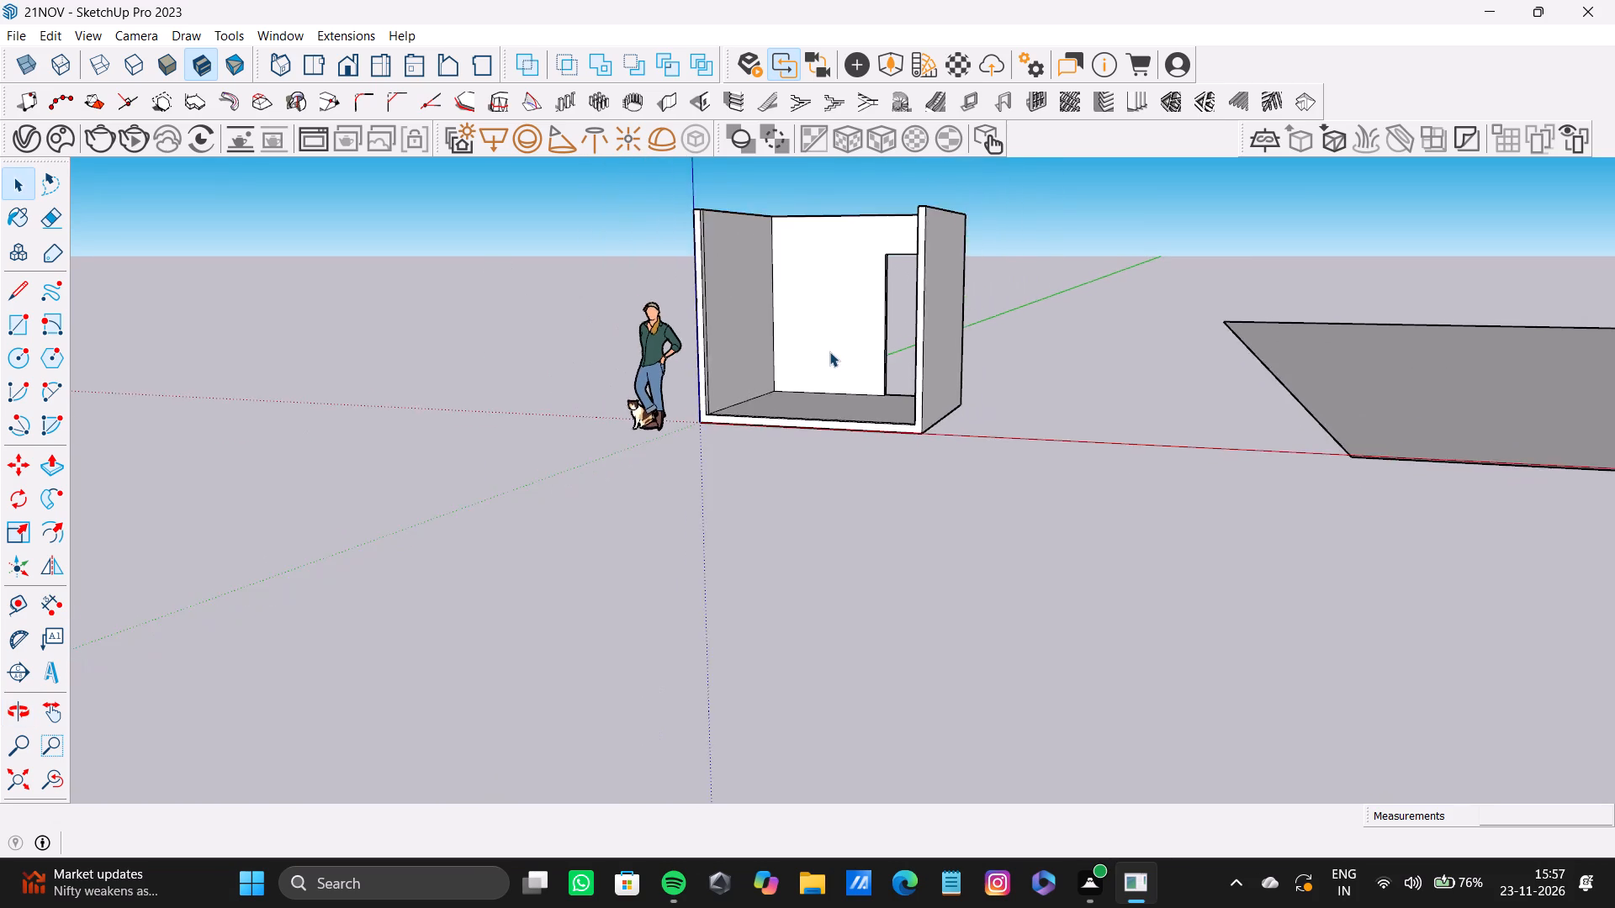
{"action": "middle_click_drag", "start_coordinate": [829, 351], "coordinate": [924, 439]}
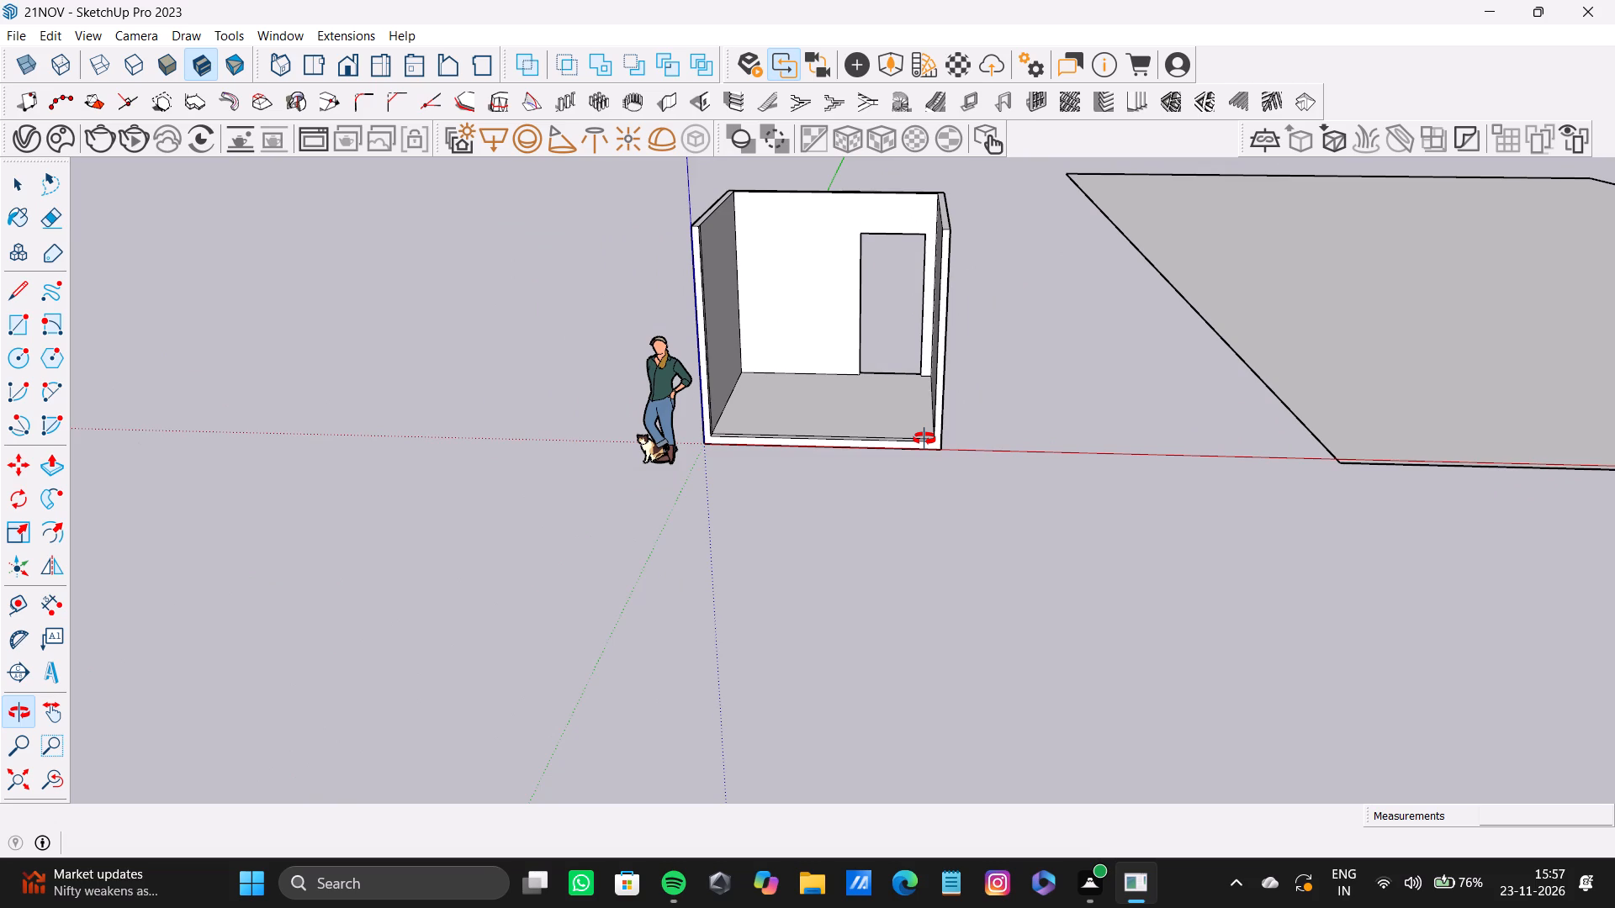
{"action": "middle_click_drag", "start_coordinate": [924, 439], "coordinate": [924, 439]}
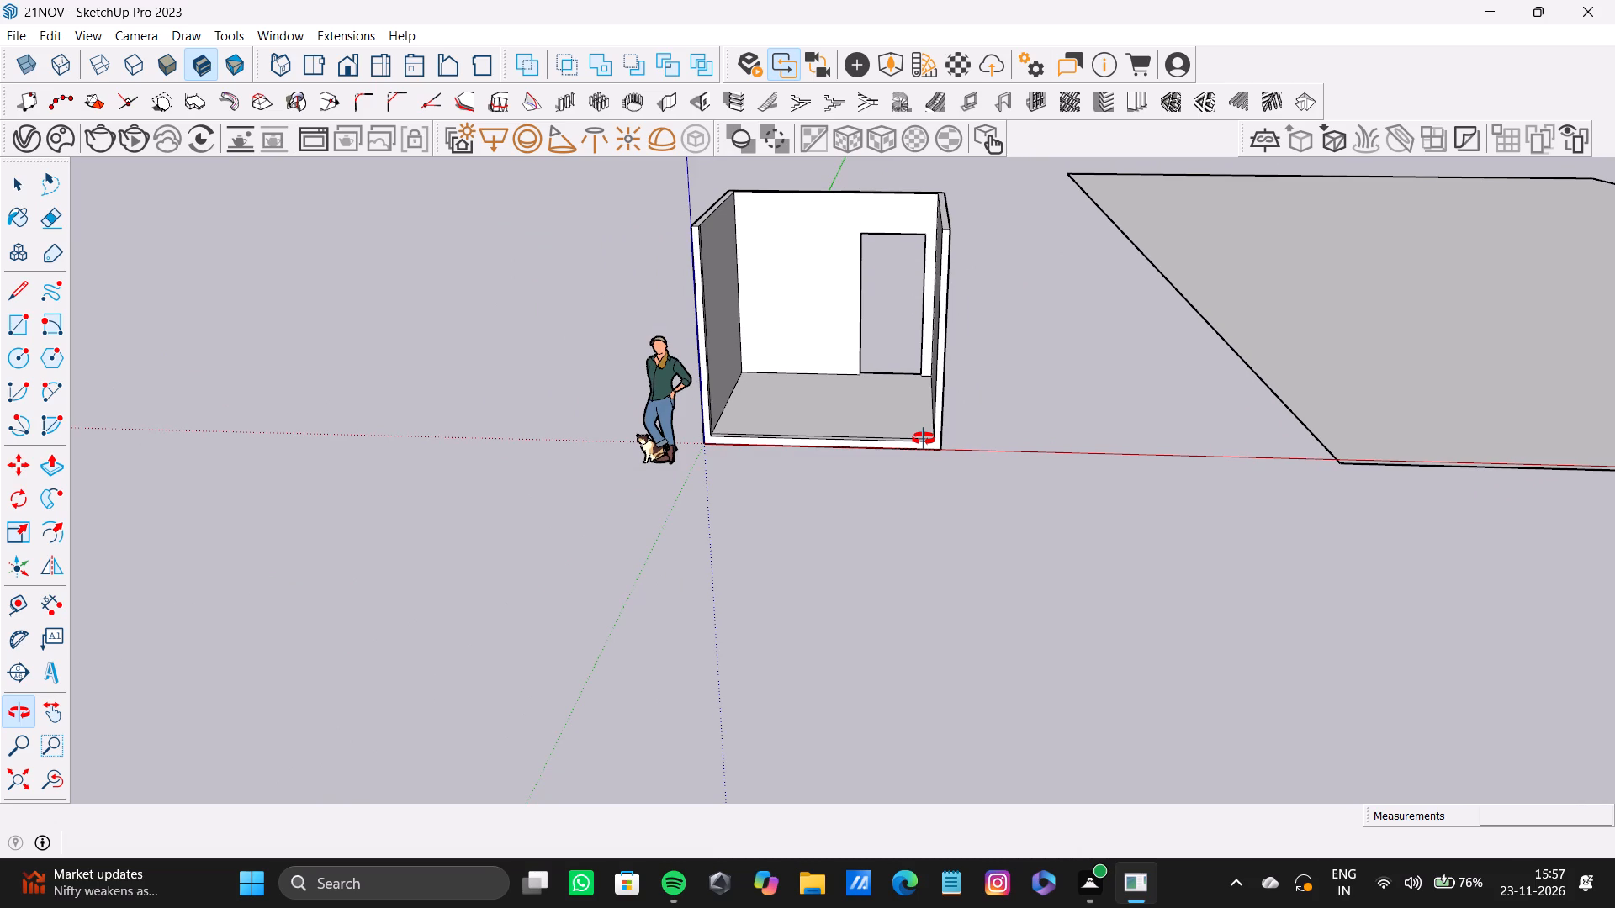
{"action": "middle_click_drag", "start_coordinate": [924, 439], "coordinate": [923, 437]}
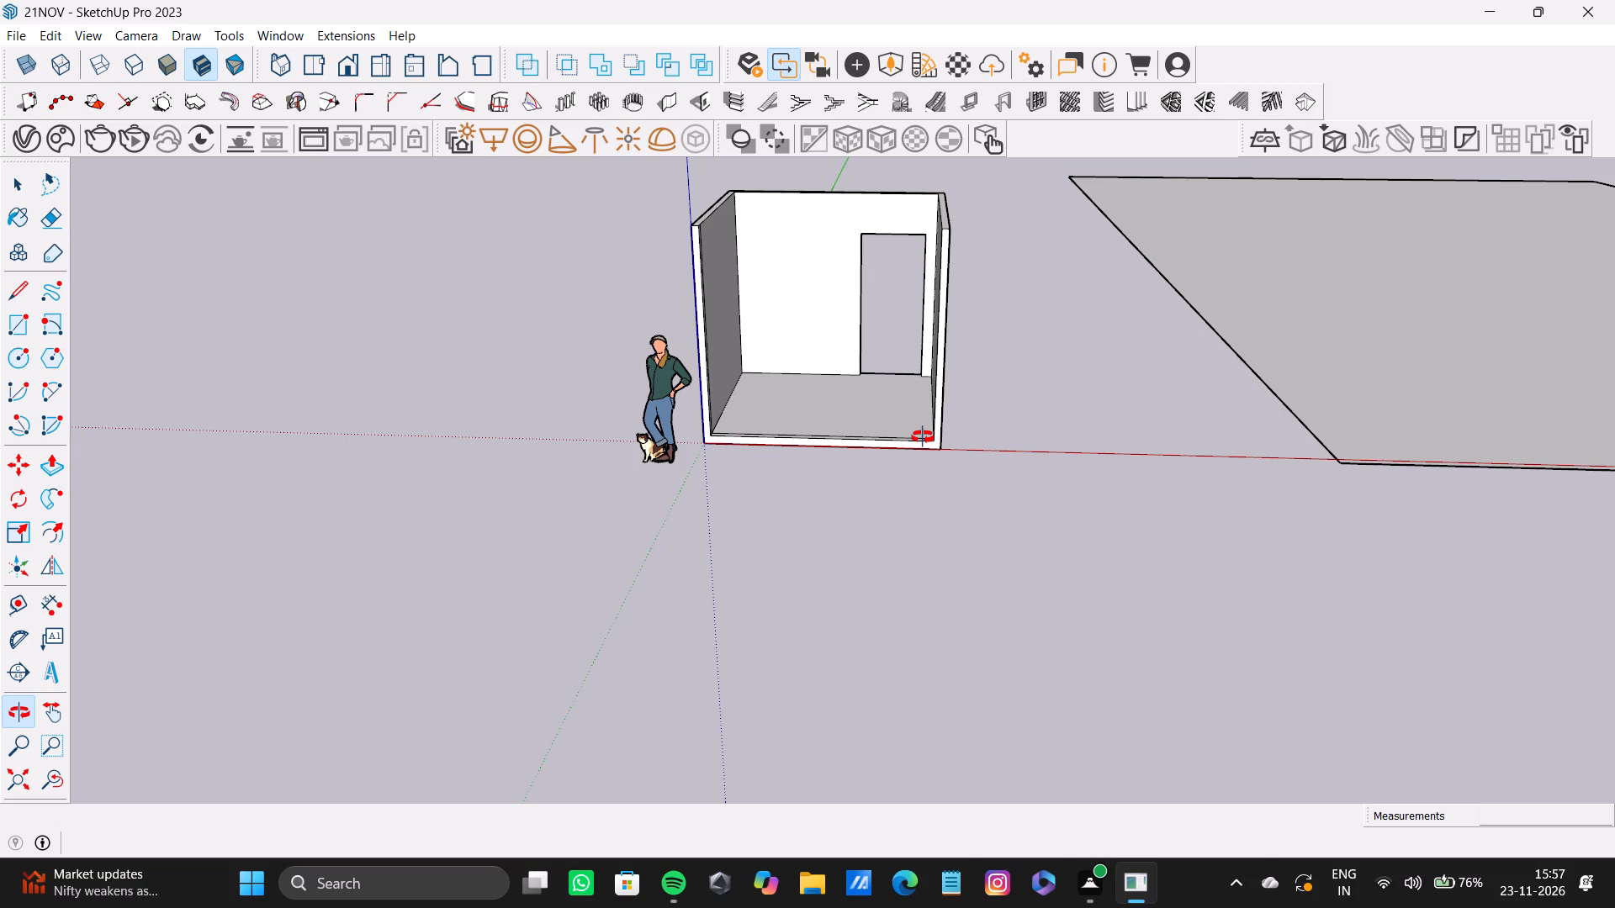
{"action": "middle_click_drag", "start_coordinate": [923, 437], "coordinate": [924, 437]}
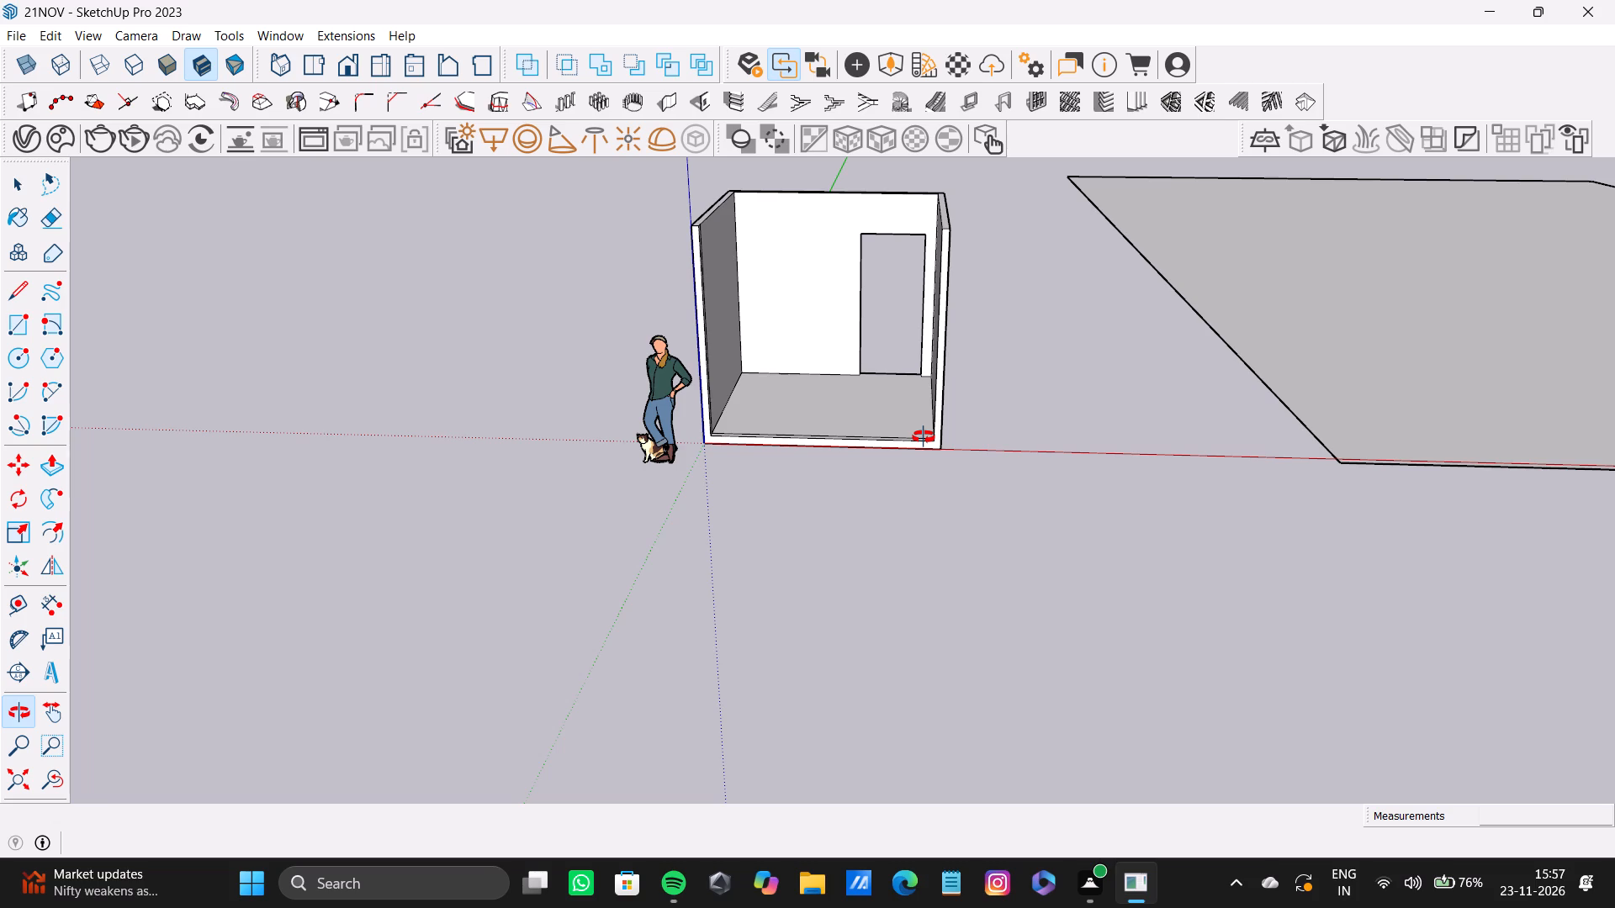
{"action": "middle_click_drag", "start_coordinate": [924, 437], "coordinate": [923, 429]}
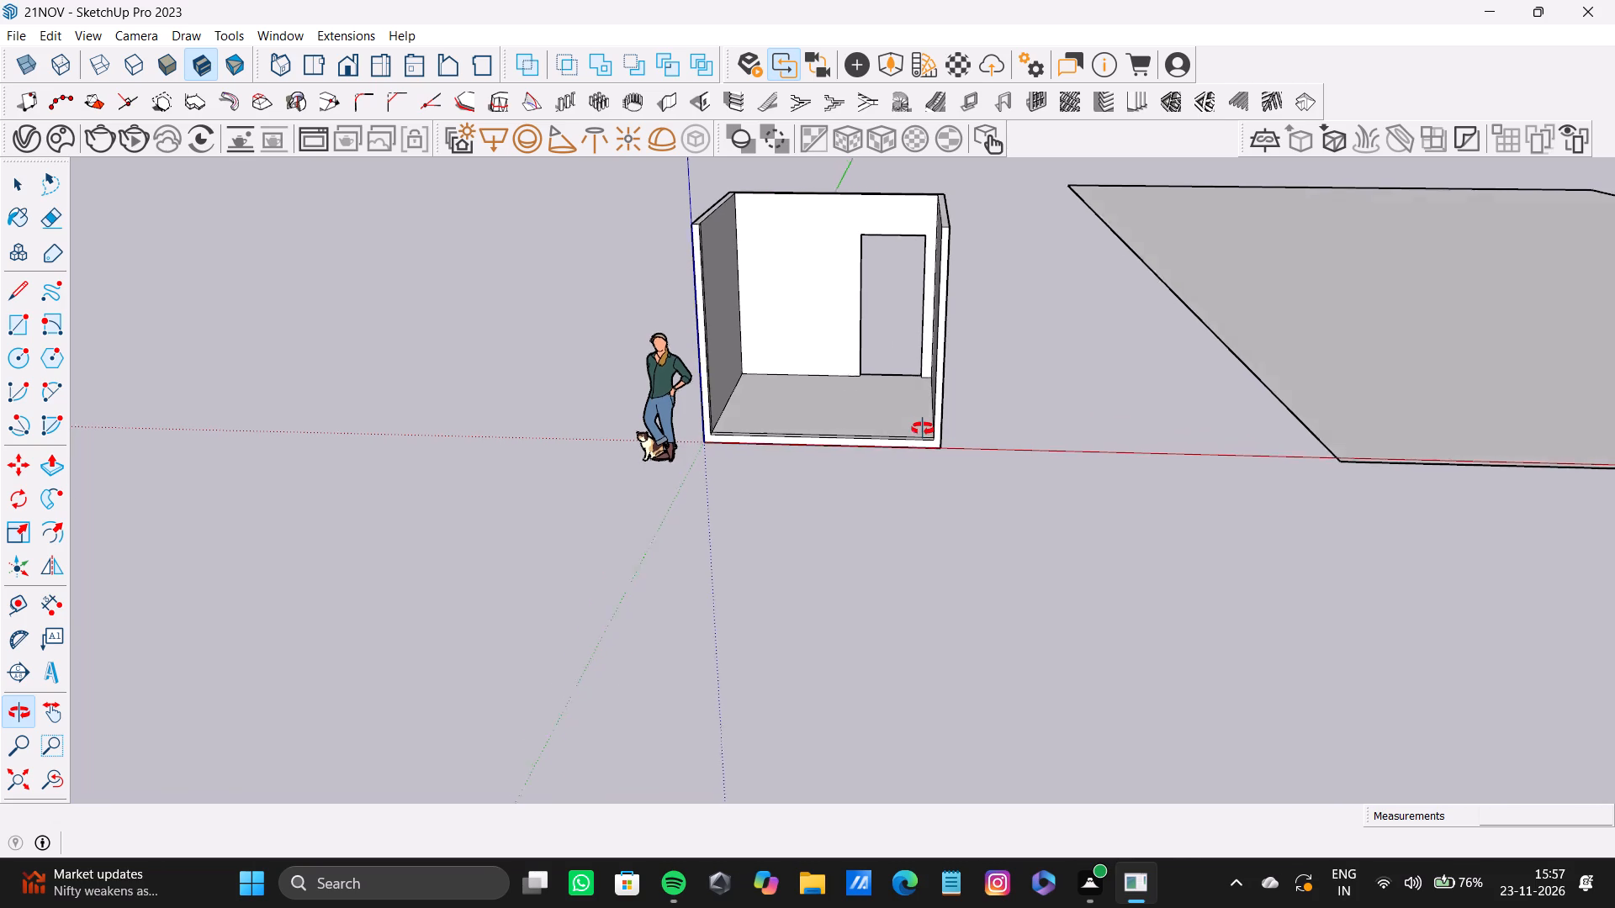
{"action": "middle_click_drag", "start_coordinate": [923, 429], "coordinate": [907, 344]}
{"action": "scroll", "coordinate": [866, 334], "scroll_direction": "up", "scroll_amount": 6}
{"action": "middle_click_drag", "start_coordinate": [843, 317], "coordinate": [941, 307]}
{"action": "scroll", "coordinate": [925, 307], "scroll_direction": "down", "scroll_amount": 3}
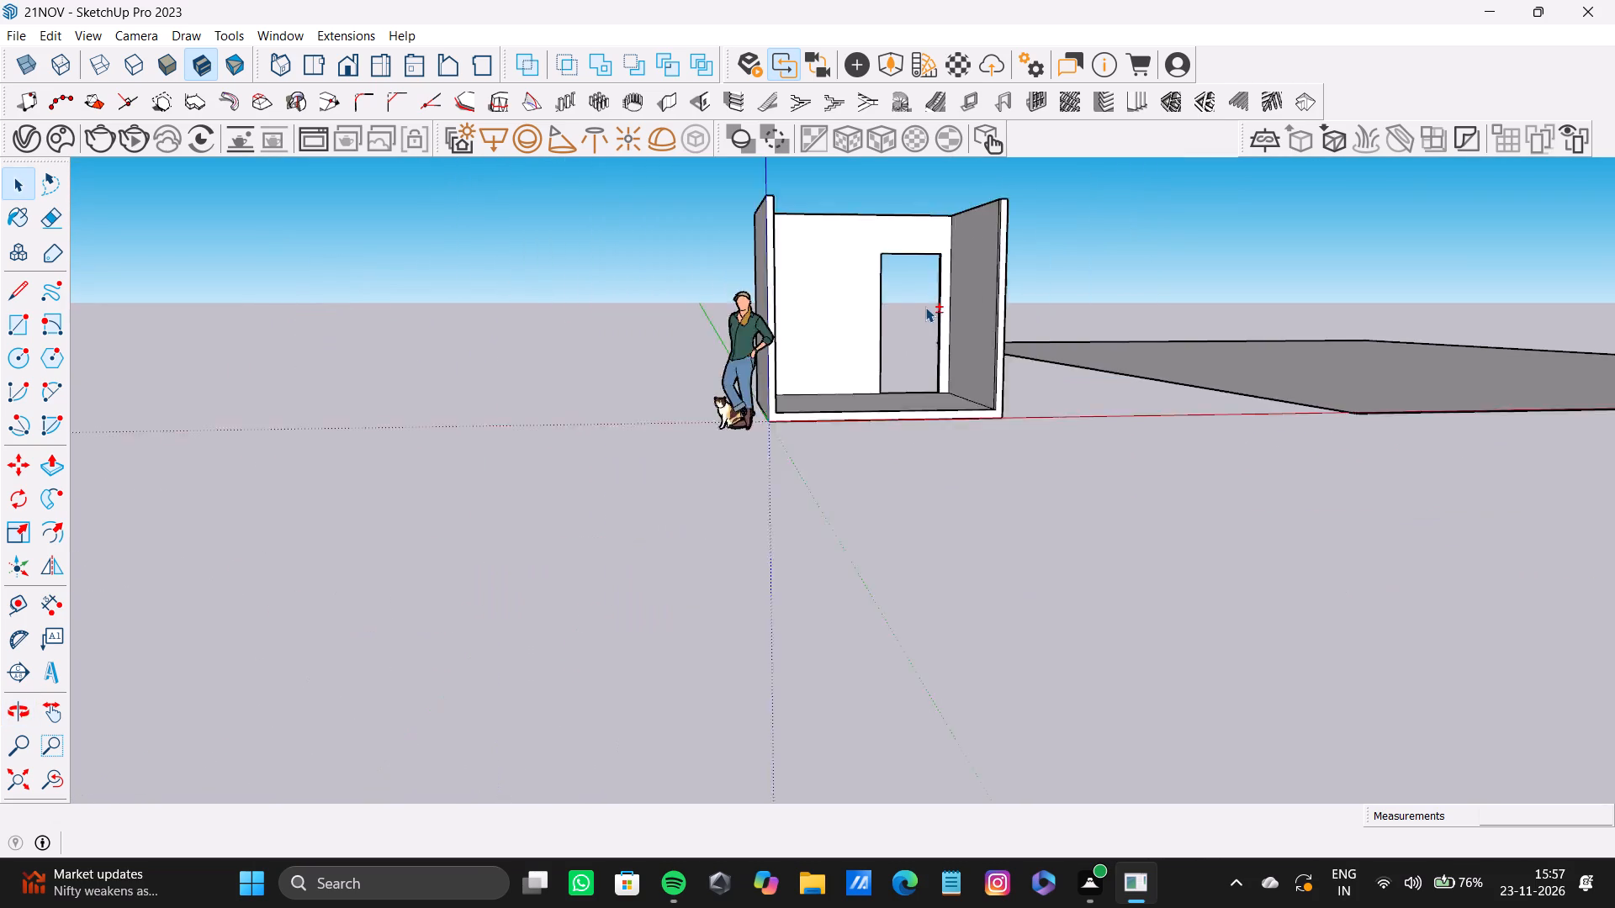
{"action": "scroll", "coordinate": [925, 307], "scroll_direction": "down", "scroll_amount": 1}
{"action": "scroll", "coordinate": [925, 307], "scroll_direction": "up", "scroll_amount": 1, "text": "shift"}
Add a vertical guide on the rear wall, offset about 4 1/2" from the doorway's edge toward the wide blank wall area.
{"action": "middle_click_drag", "start_coordinate": [925, 307], "coordinate": [886, 403], "text": "shift"}
{"action": "key", "text": "t"}
{"action": "scroll", "coordinate": [867, 425], "scroll_direction": "up", "scroll_amount": 9}
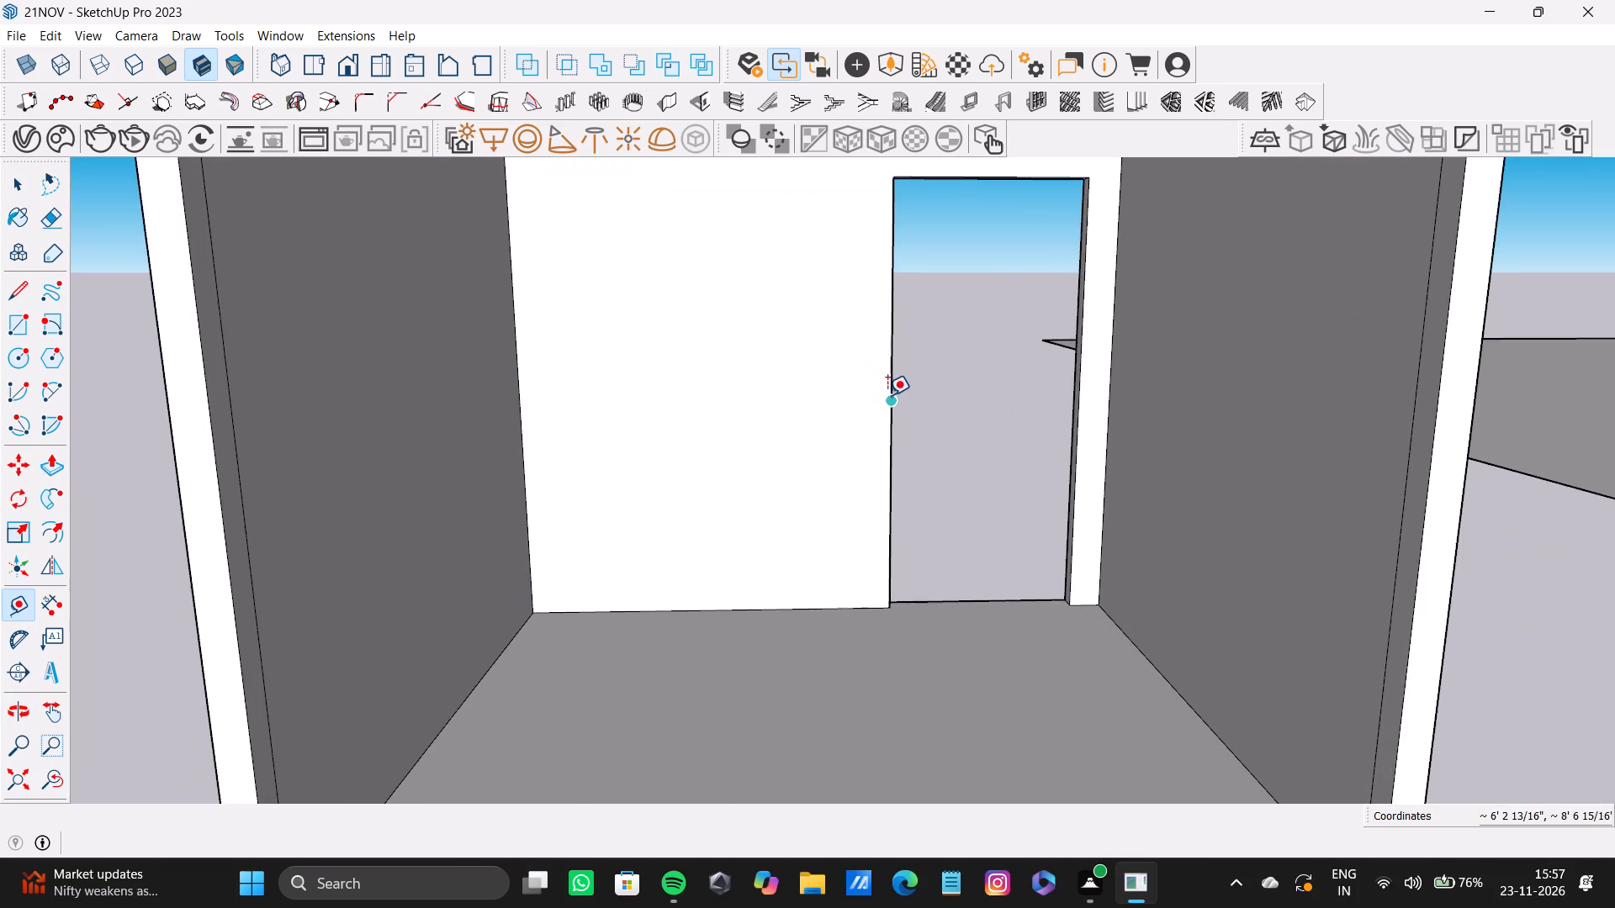
{"action": "left_click_drag", "start_coordinate": [887, 394], "coordinate": [880, 394]}
{"action": "scroll", "coordinate": [806, 381], "scroll_direction": "down", "scroll_amount": 5}
{"action": "middle_click_drag", "start_coordinate": [810, 378], "coordinate": [803, 478], "text": "shift"}
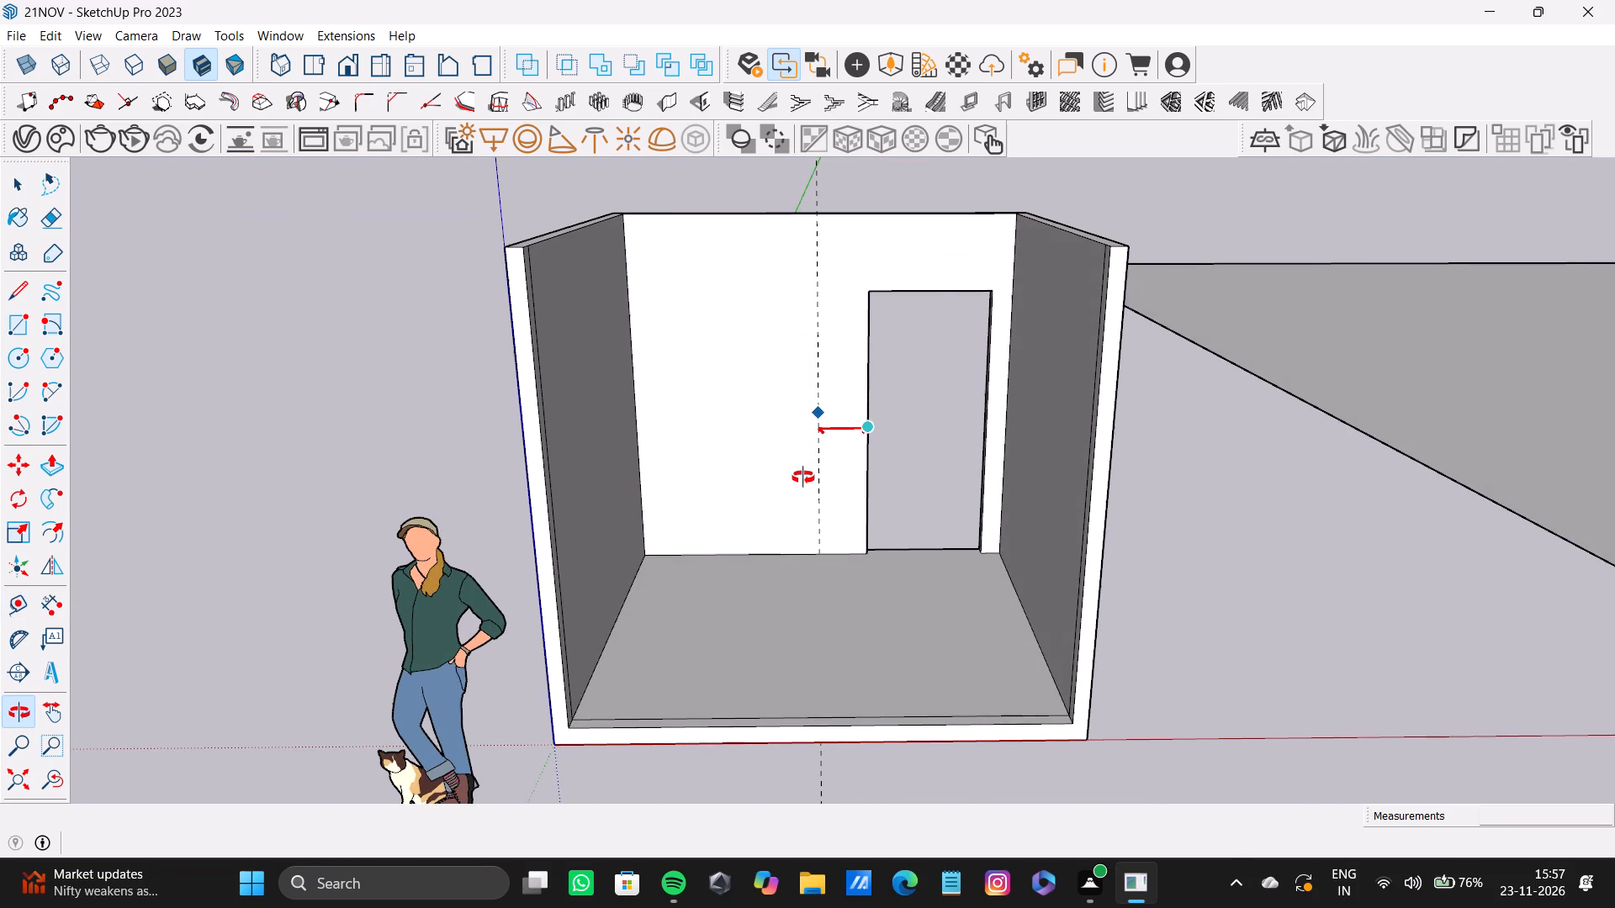
{"action": "middle_click_drag", "start_coordinate": [803, 478], "coordinate": [803, 478], "text": "shift"}
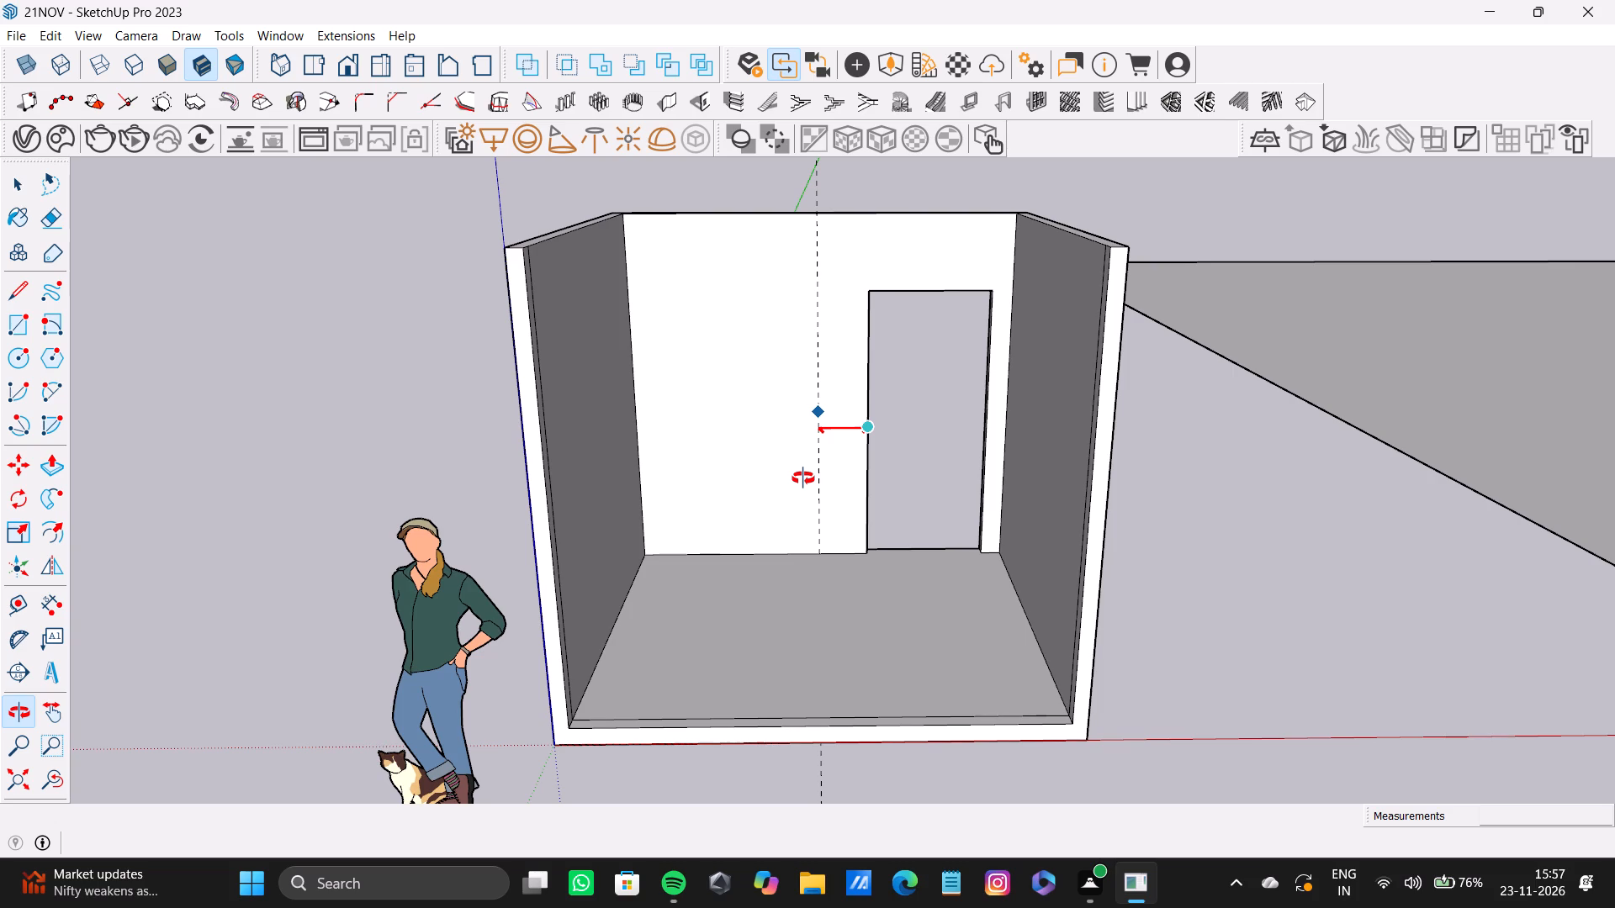
{"action": "middle_click_drag", "start_coordinate": [803, 478], "coordinate": [803, 482], "text": "shift"}
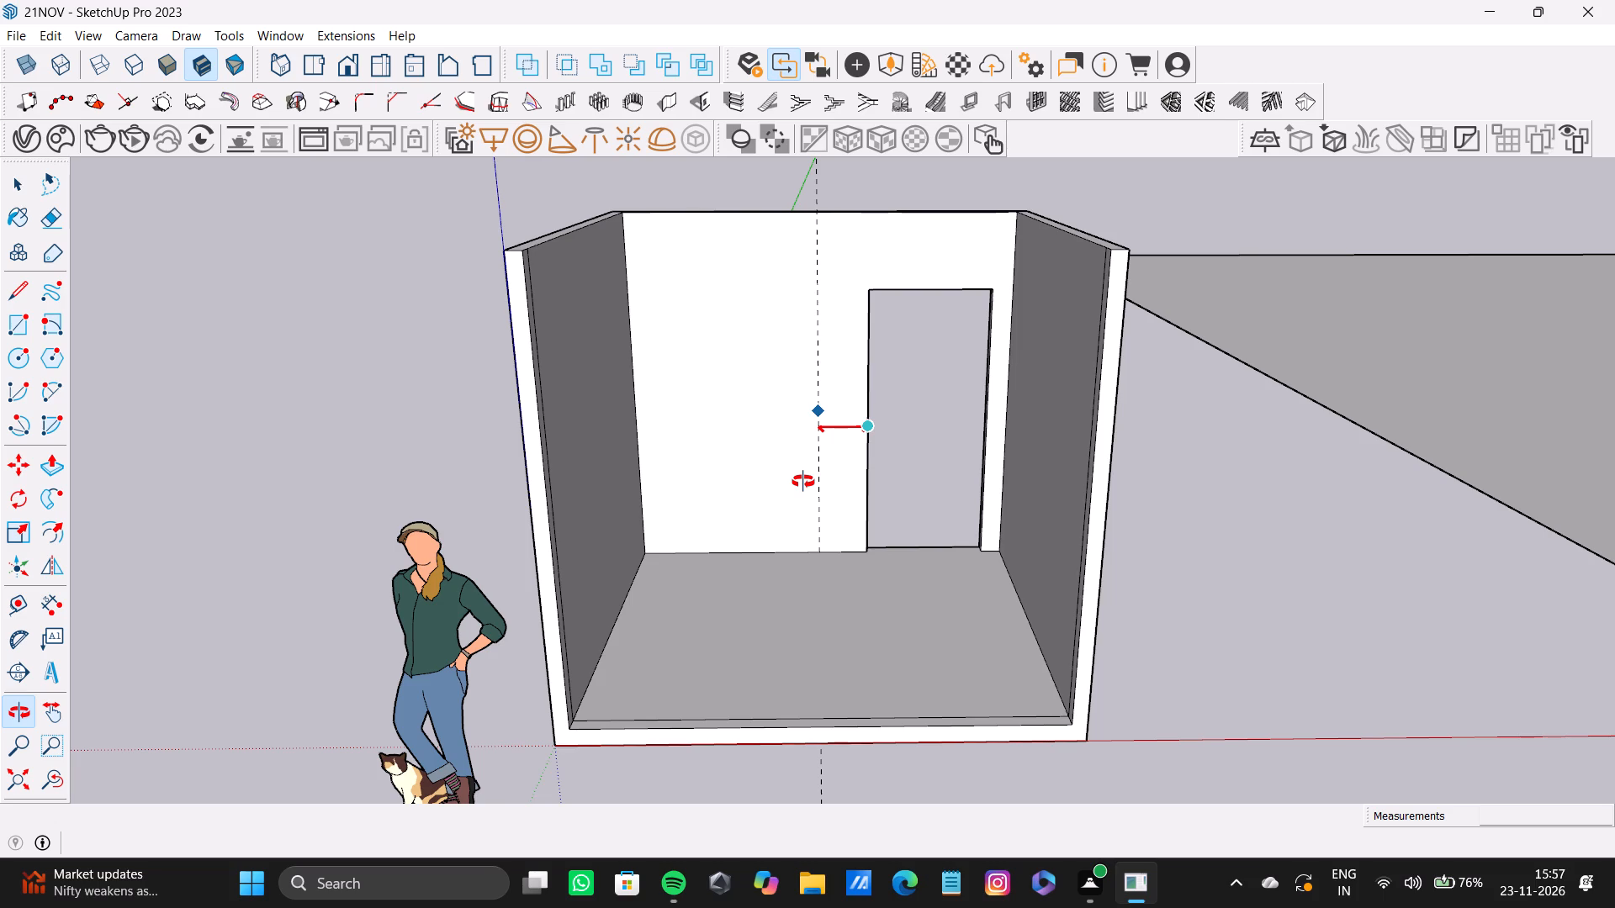
{"action": "middle_click_drag", "start_coordinate": [803, 482], "coordinate": [803, 481], "text": "shift"}
{"action": "middle_click_drag", "start_coordinate": [803, 481], "coordinate": [765, 527], "text": "shift"}
{"action": "scroll", "coordinate": [831, 504], "scroll_direction": "up", "scroll_amount": 7}
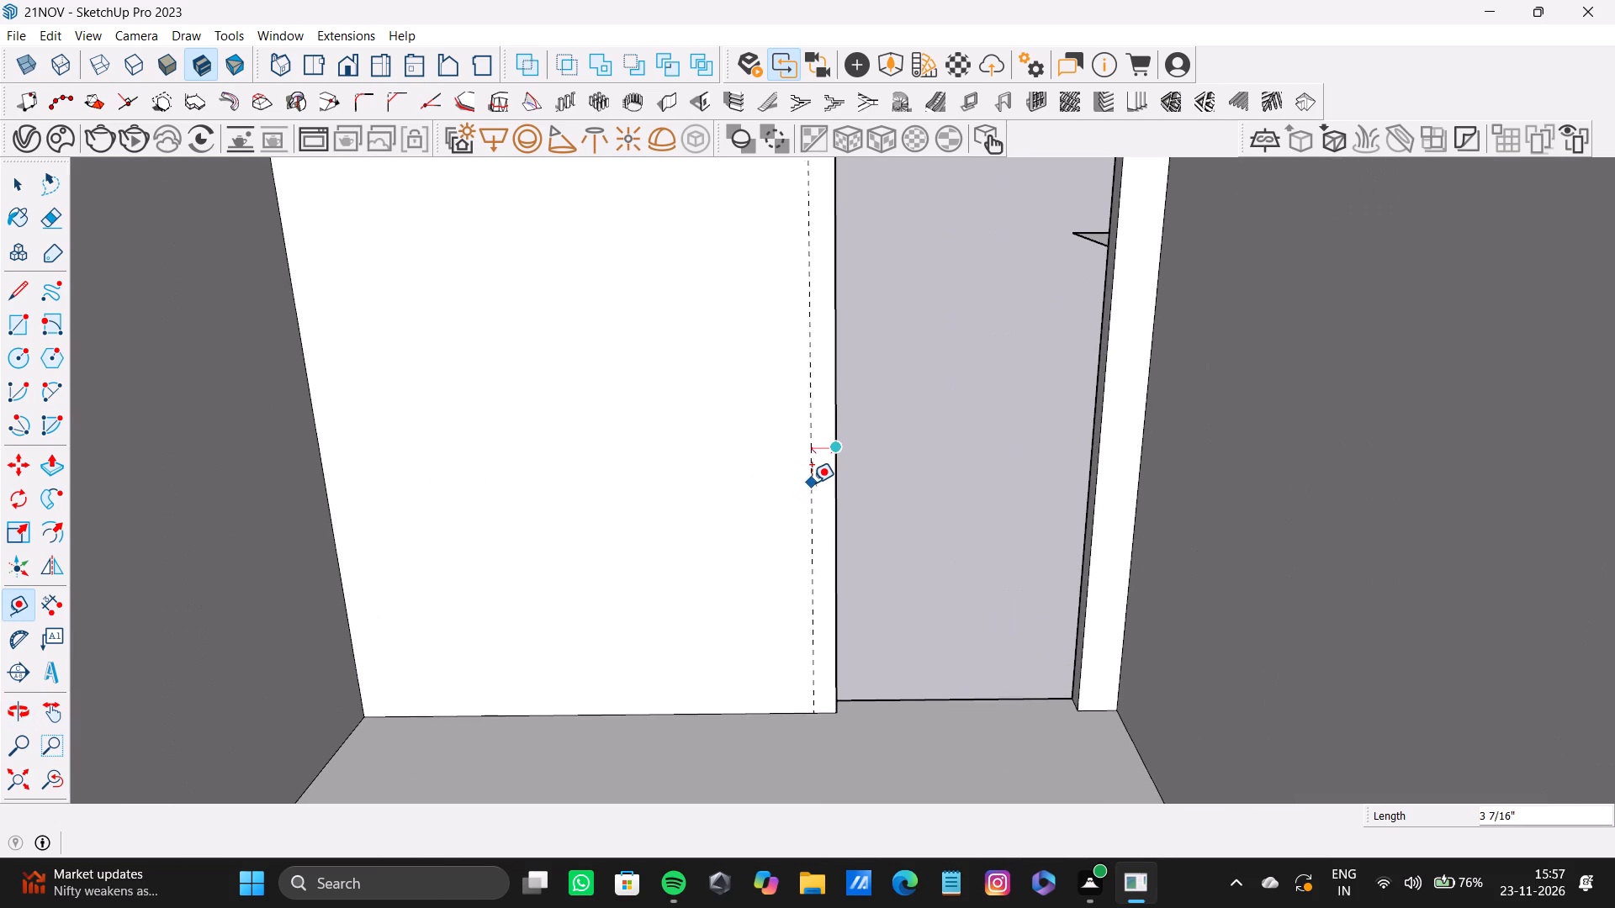
{"action": "left_click", "coordinate": [804, 487]}
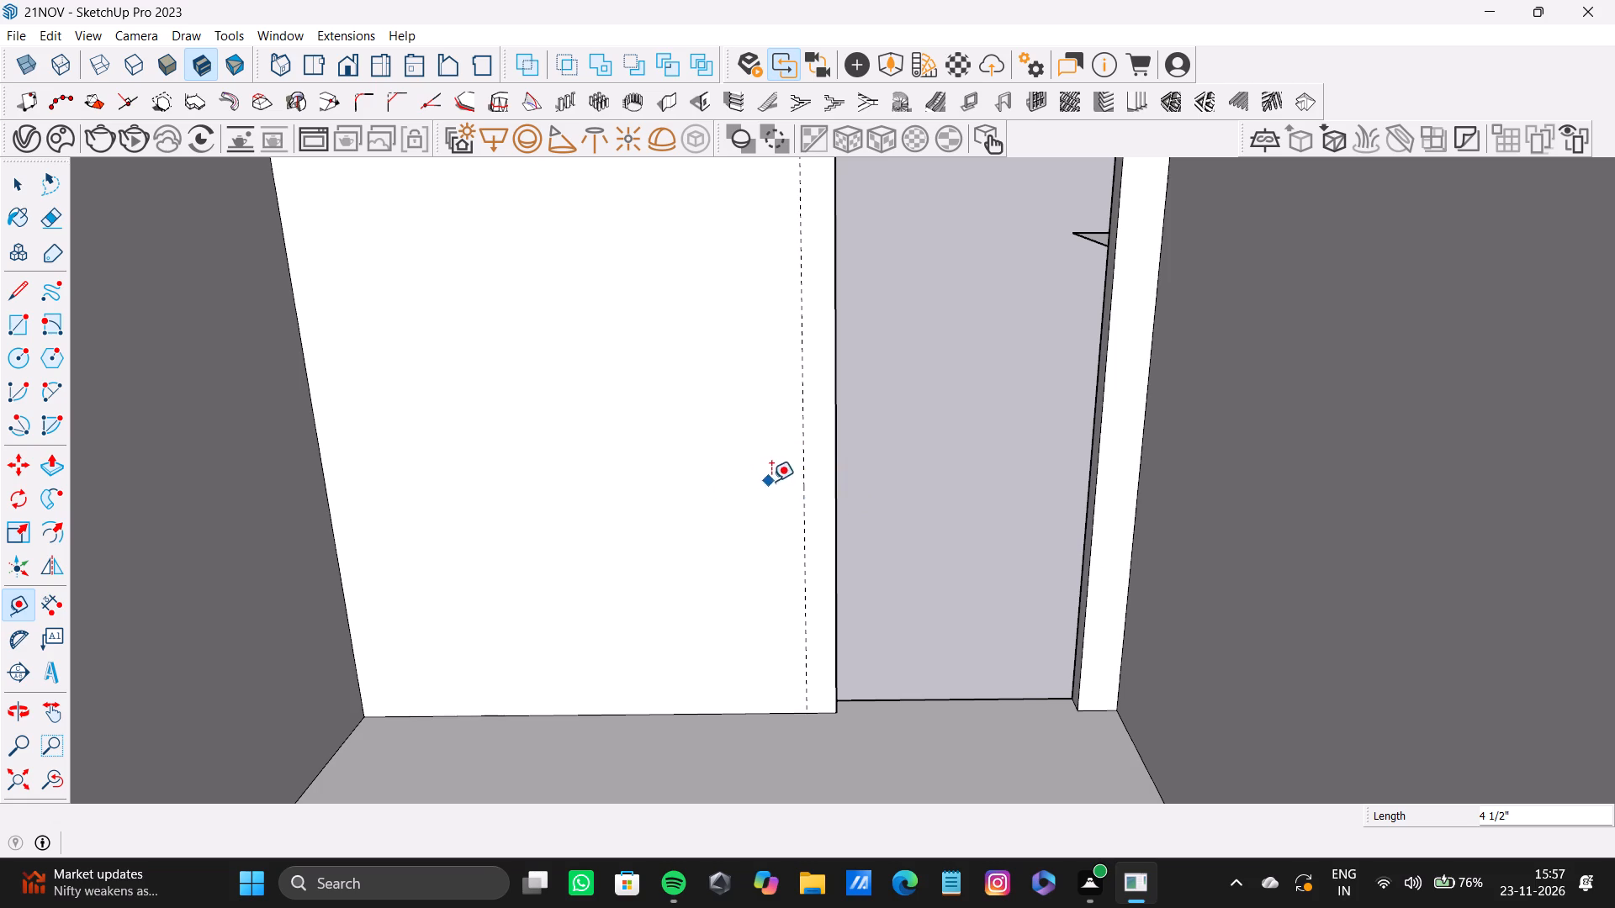
Add a second vertical guide on the rear wall, offset about 5' 3" from the doorway-side guide, close to the far side wall.
{"action": "left_click", "coordinate": [801, 485]}
{"action": "scroll", "coordinate": [421, 434], "scroll_direction": "down", "scroll_amount": 5}
{"action": "middle_click_drag", "start_coordinate": [421, 428], "coordinate": [469, 524], "text": "shift"}
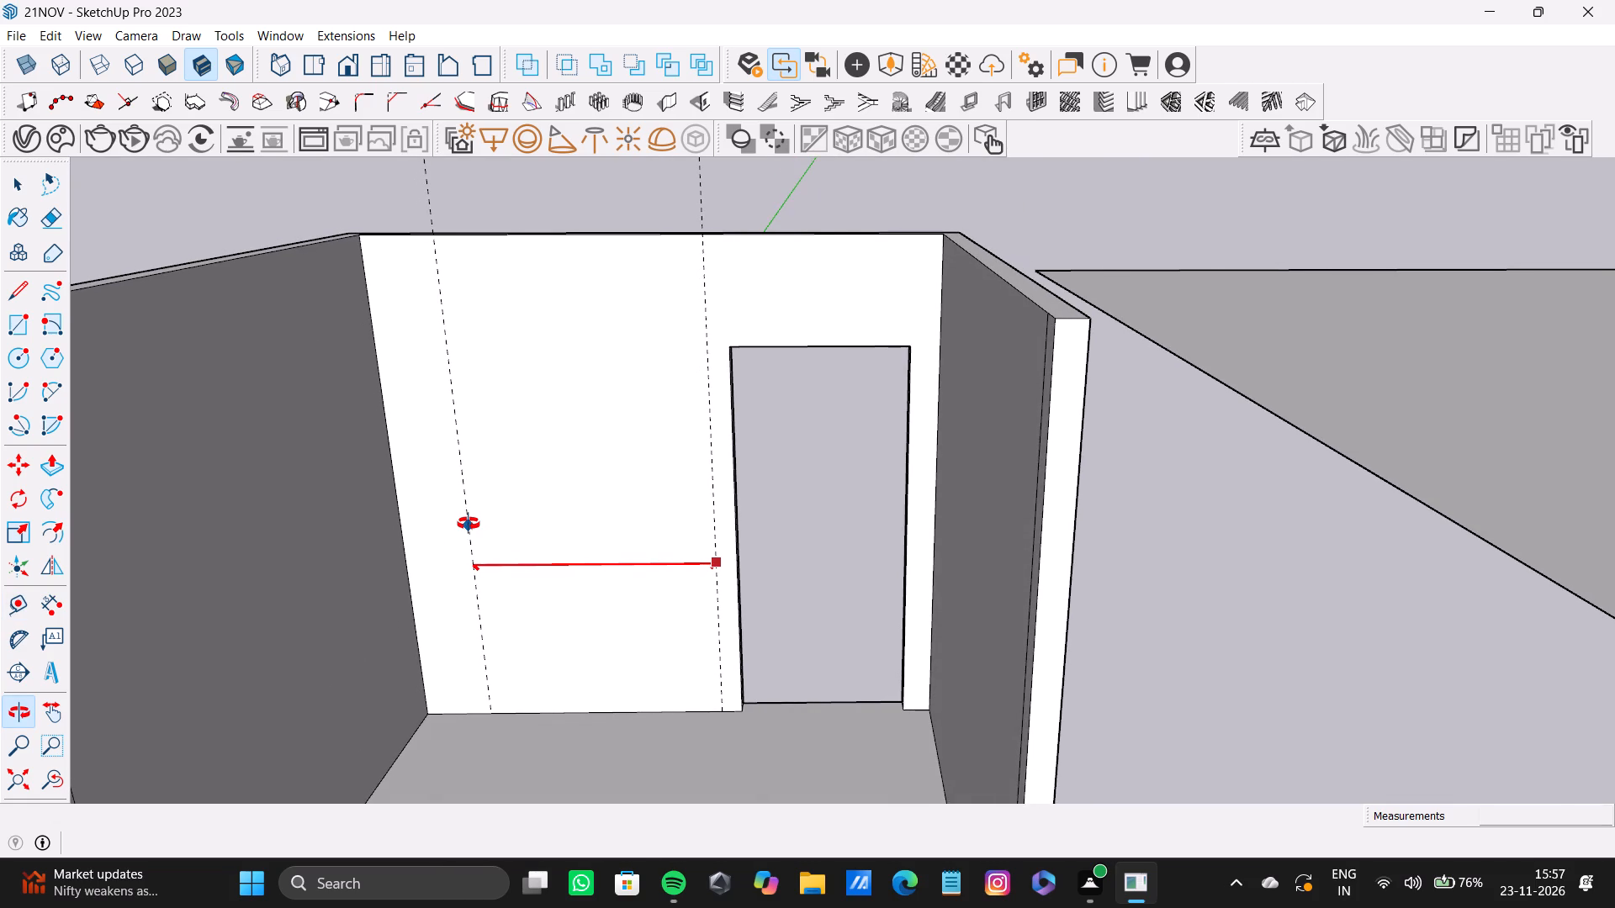
{"action": "middle_click_drag", "start_coordinate": [469, 524], "coordinate": [468, 524], "text": "shift"}
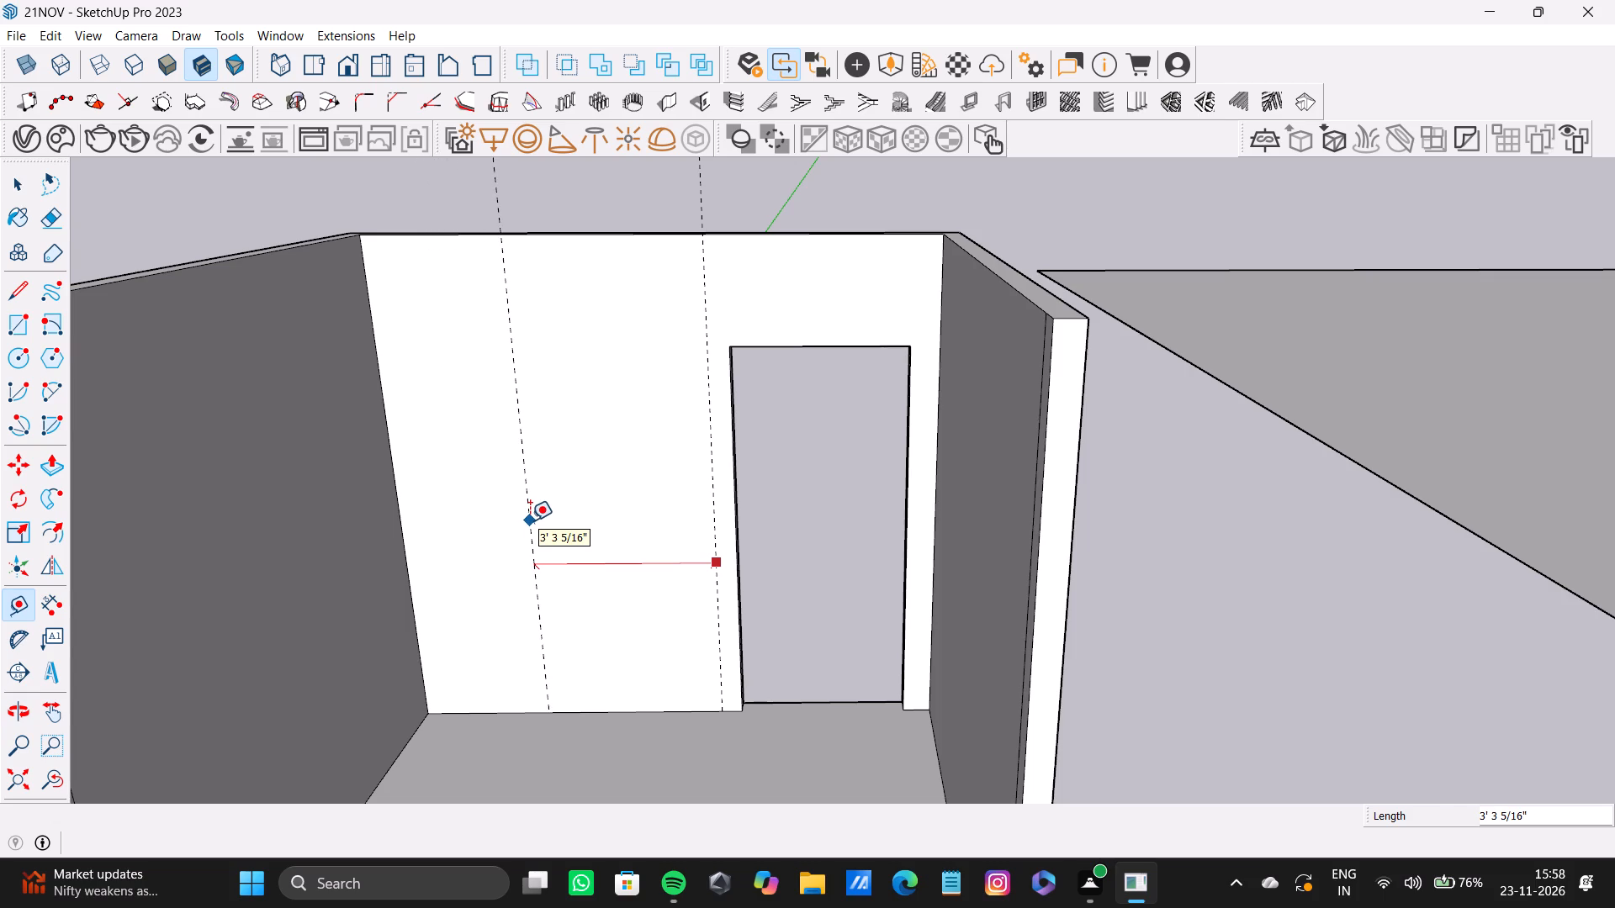
{"action": "scroll", "coordinate": [511, 507], "scroll_direction": "down", "scroll_amount": 4}
{"action": "middle_click_drag", "start_coordinate": [494, 489], "coordinate": [483, 581], "text": "shift"}
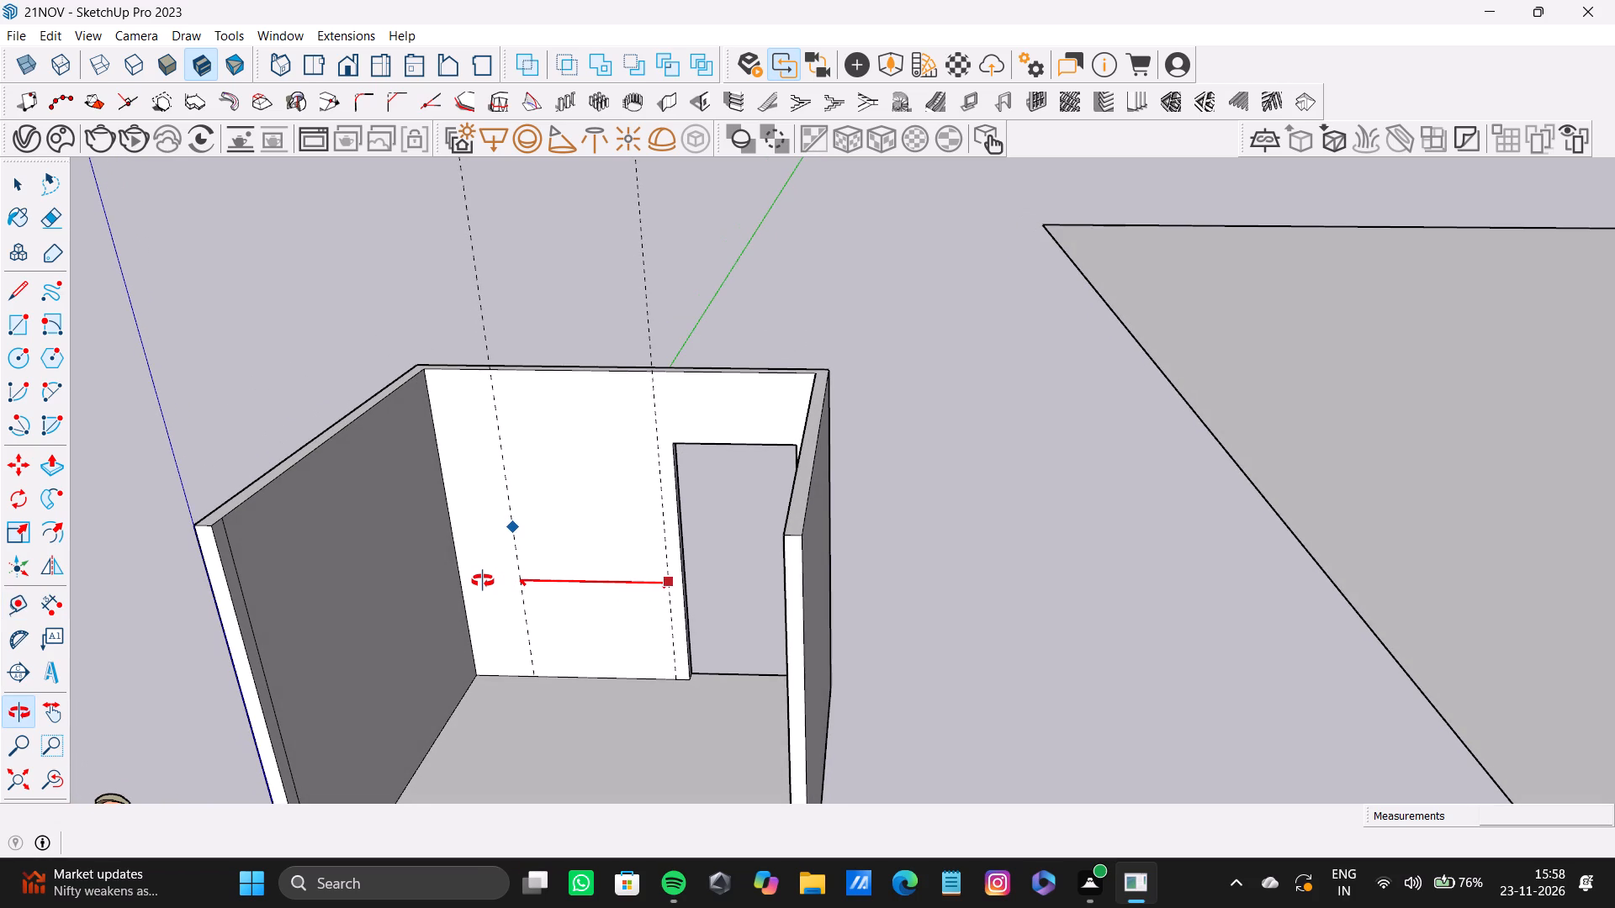
{"action": "middle_click_drag", "start_coordinate": [483, 581], "coordinate": [483, 578], "text": "shift"}
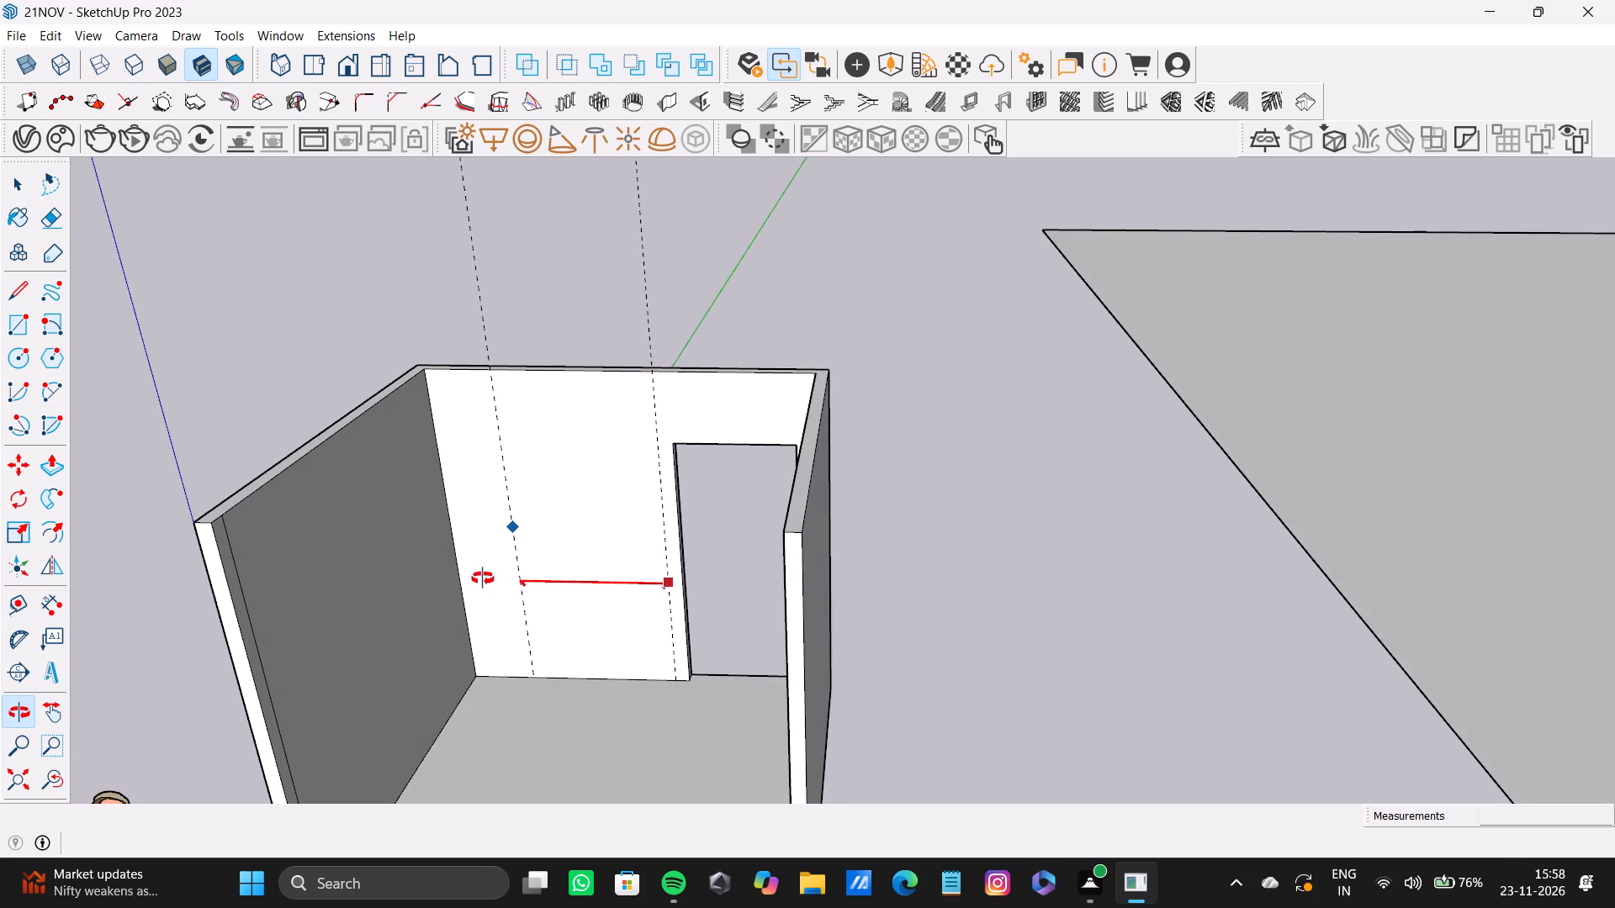
{"action": "middle_click_drag", "start_coordinate": [483, 578], "coordinate": [483, 579], "text": "shift"}
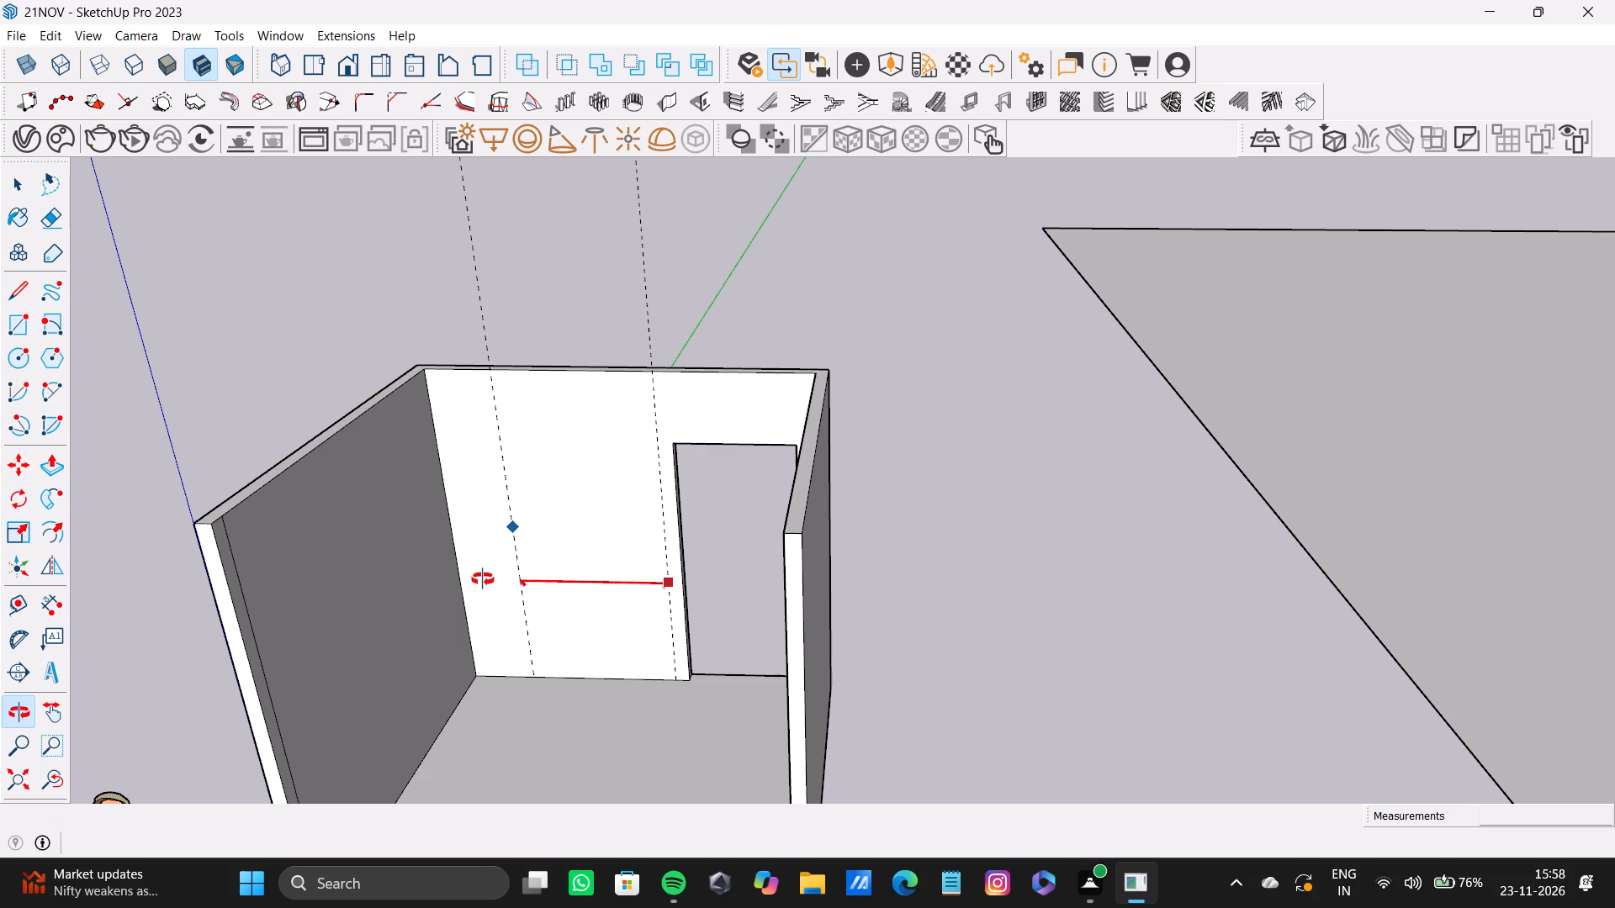
{"action": "middle_click_drag", "start_coordinate": [483, 579], "coordinate": [484, 579], "text": "shift"}
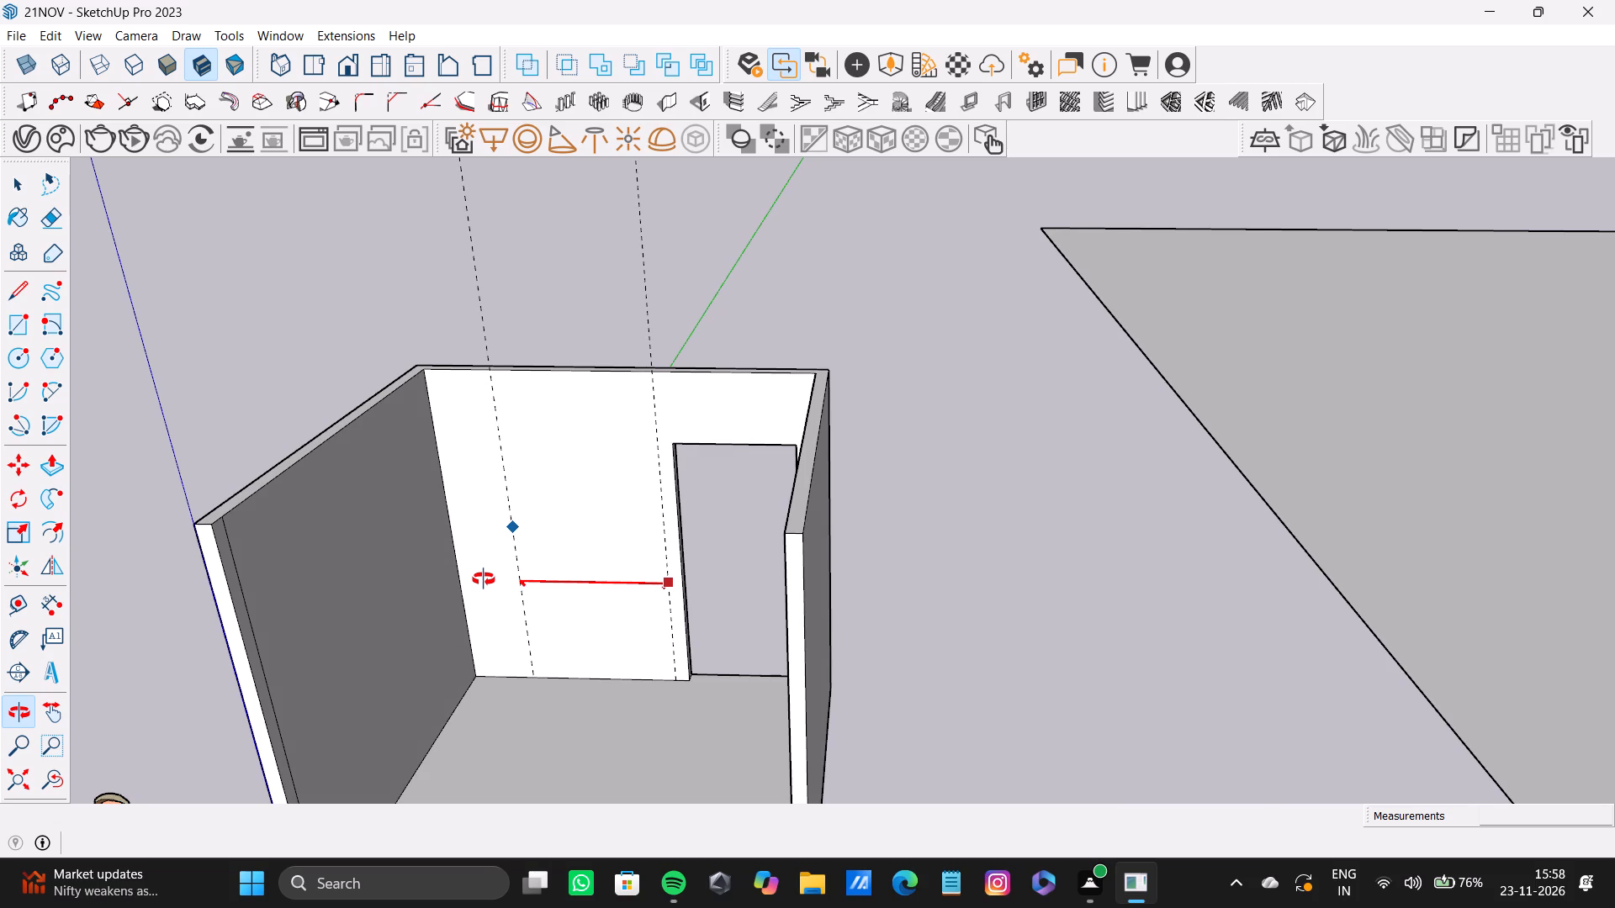
{"action": "middle_click_drag", "start_coordinate": [484, 579], "coordinate": [497, 541], "text": "shift"}
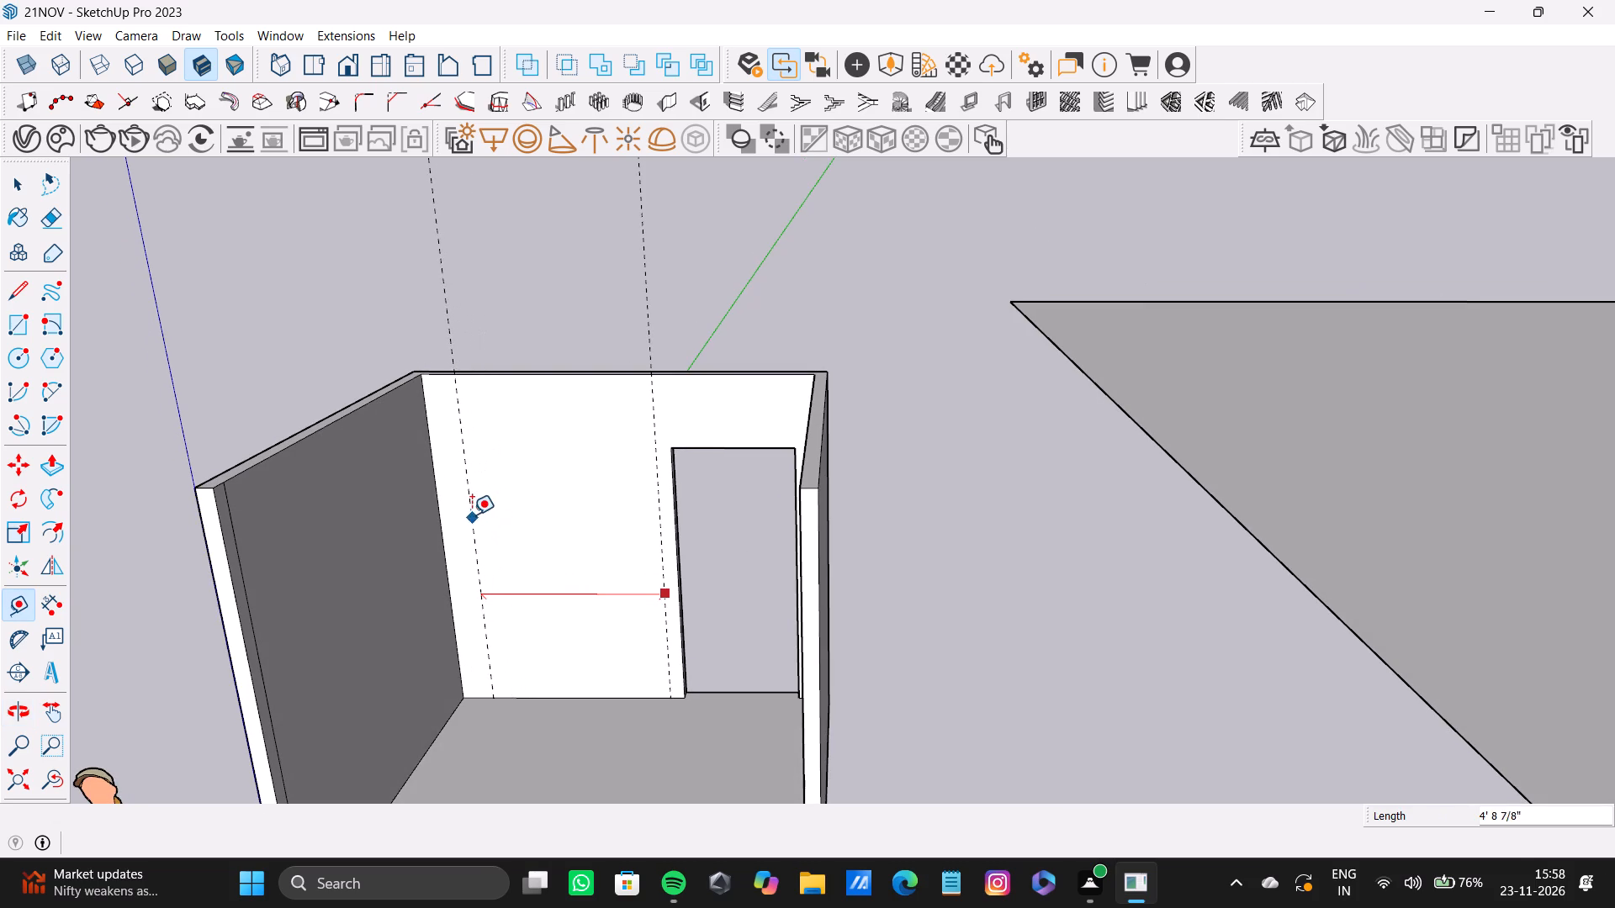
{"action": "scroll", "coordinate": [449, 444], "scroll_direction": "down", "scroll_amount": 4}
{"action": "middle_click_drag", "start_coordinate": [449, 444], "coordinate": [457, 515], "text": "shift"}
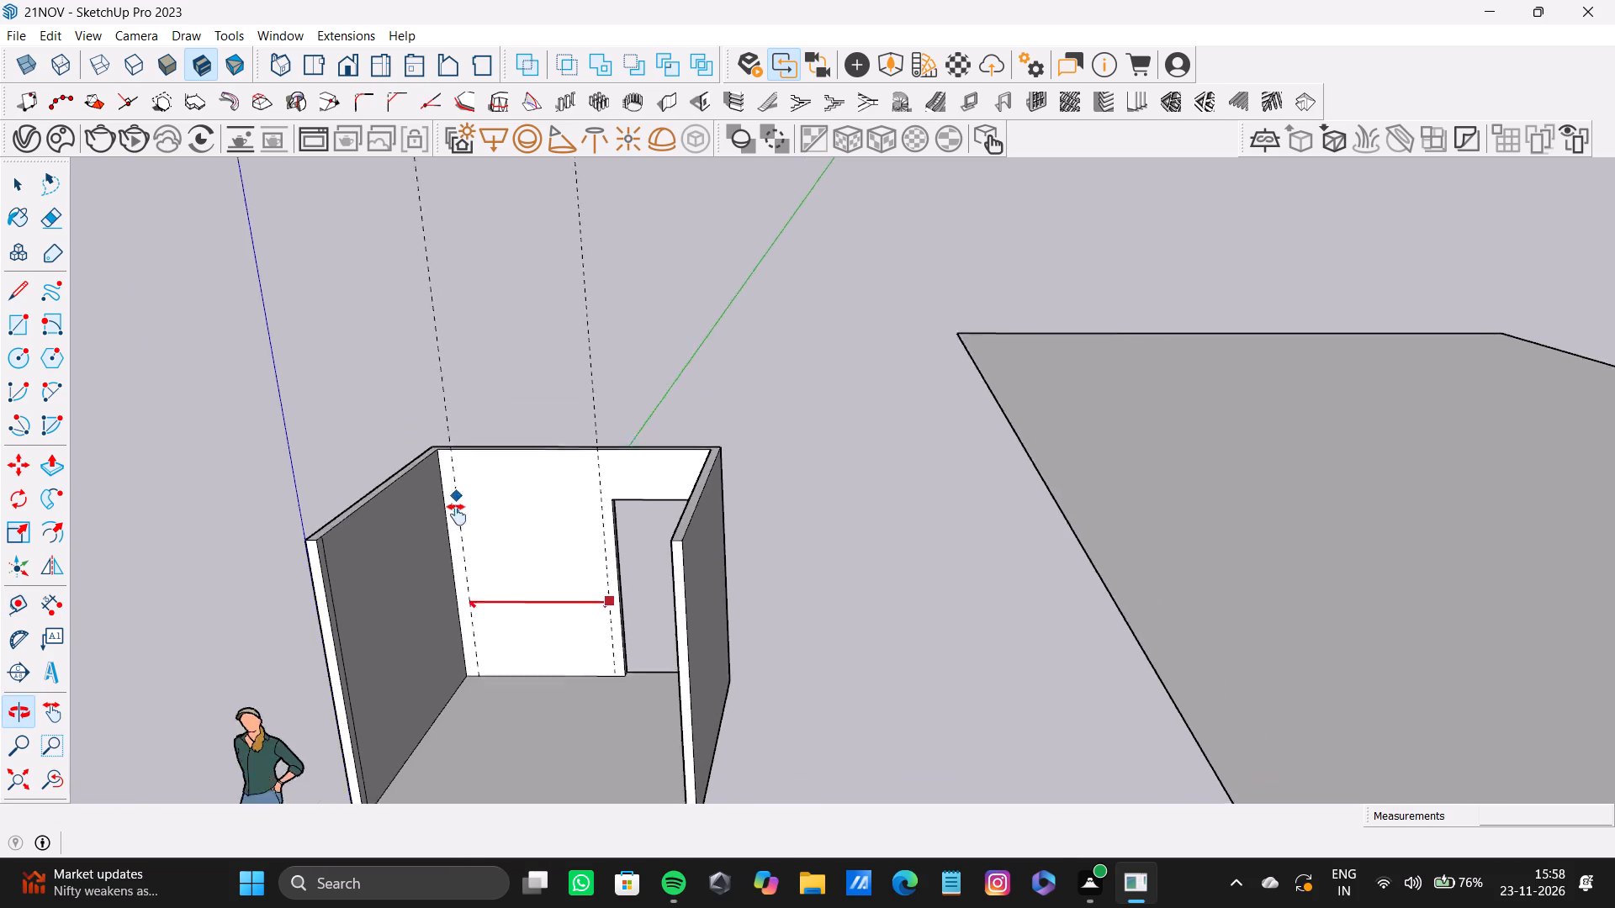
{"action": "middle_click_drag", "start_coordinate": [457, 515], "coordinate": [458, 546], "text": "shift"}
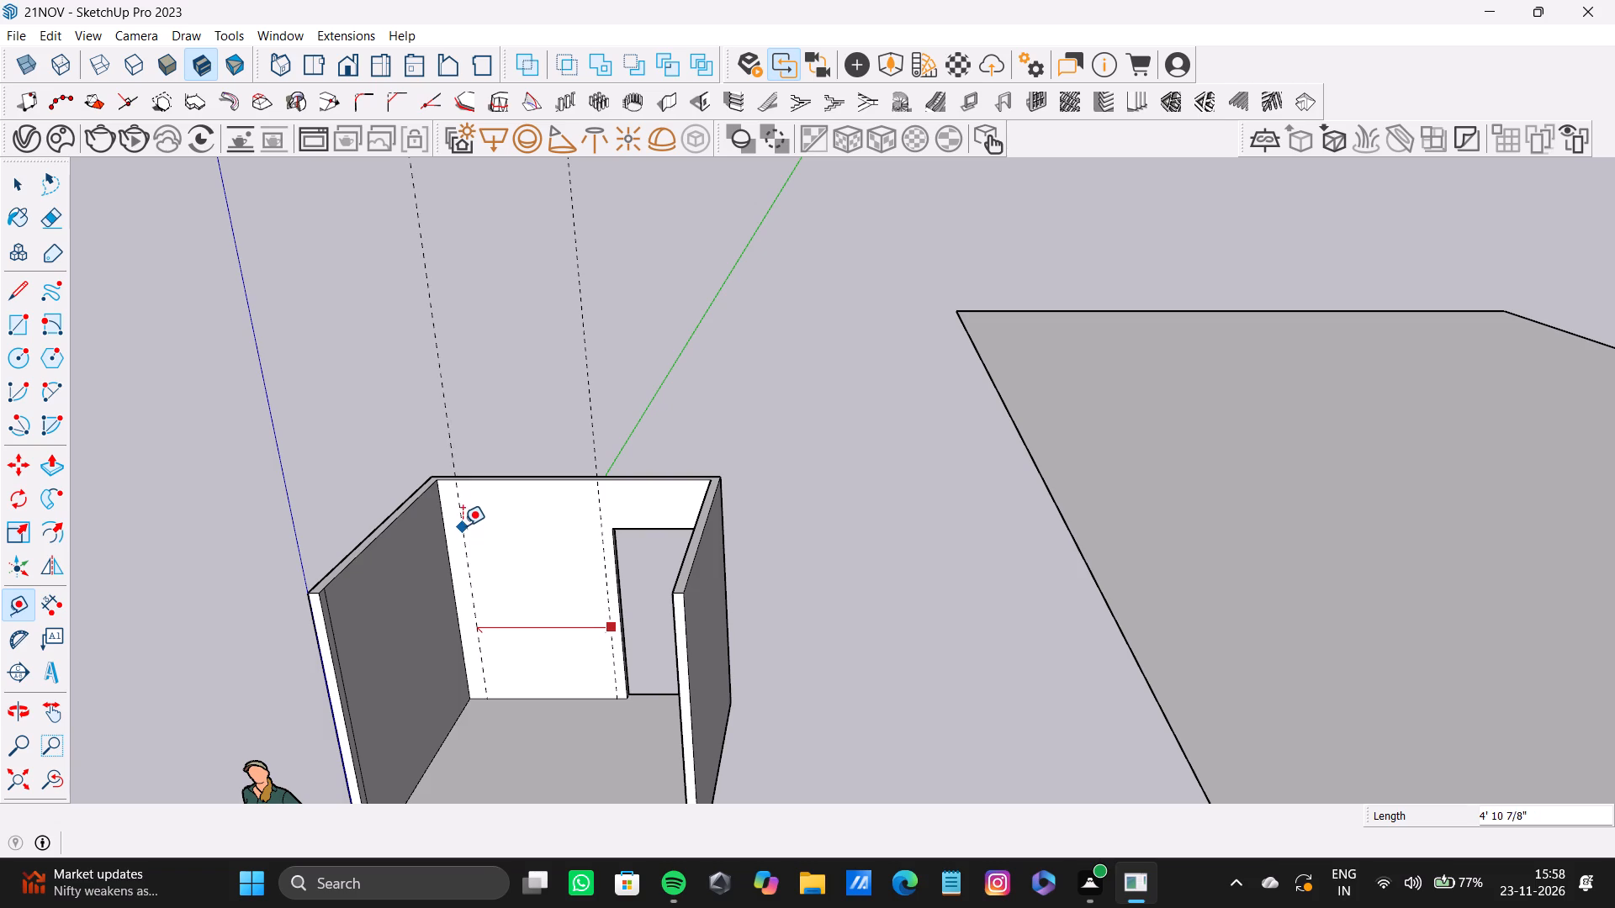
{"action": "scroll", "coordinate": [463, 525], "scroll_direction": "down", "scroll_amount": 3}
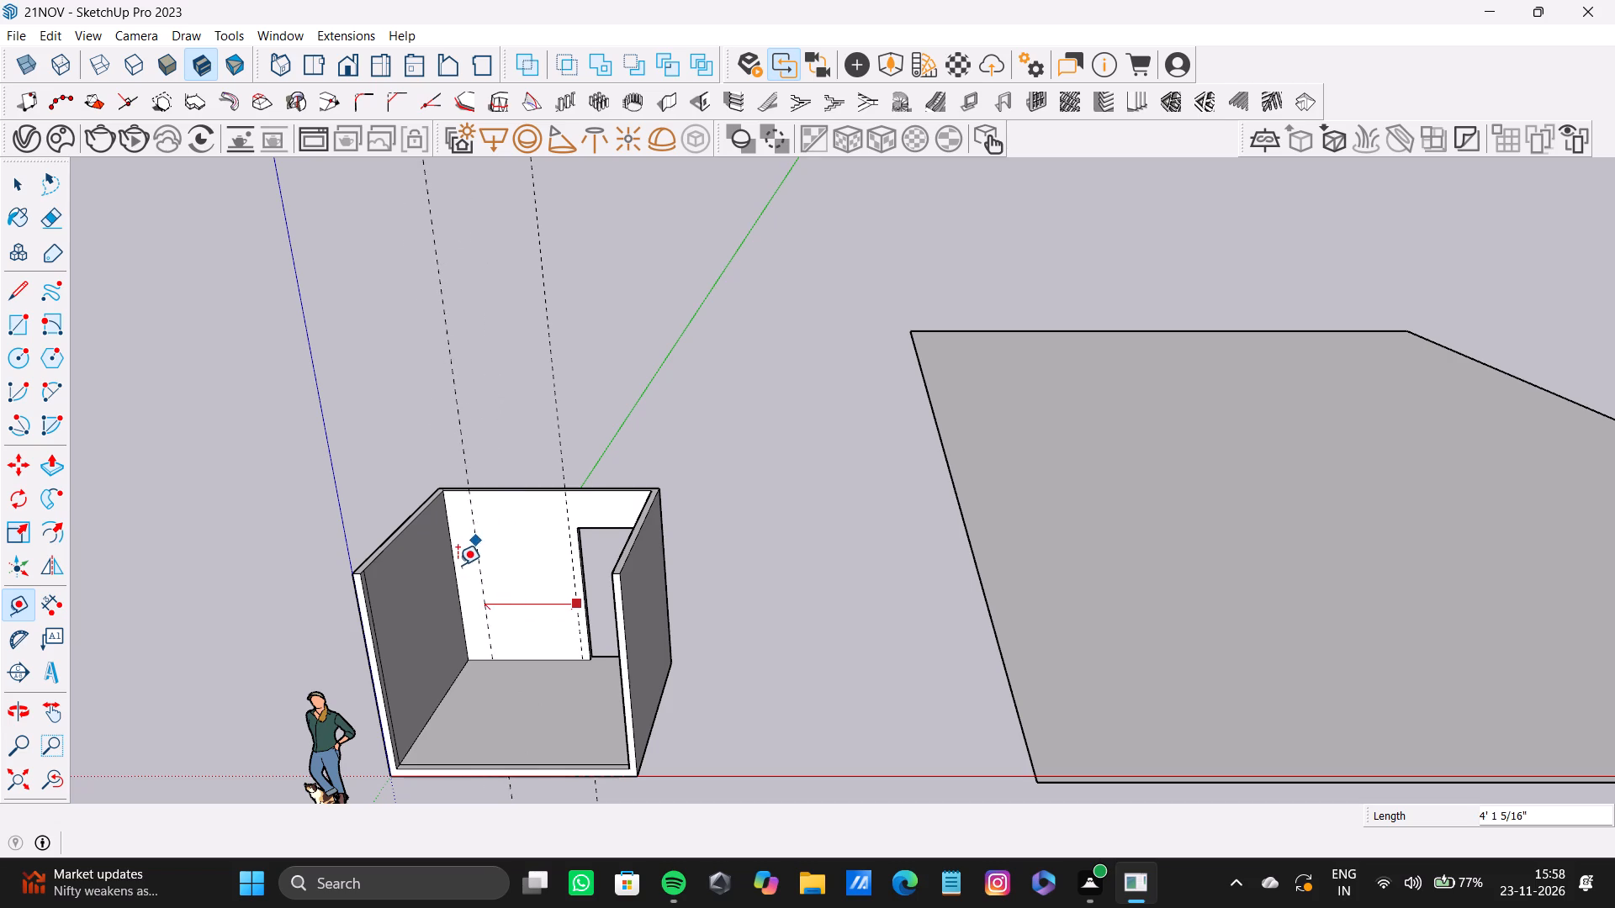
{"action": "scroll", "coordinate": [487, 538], "scroll_direction": "up", "scroll_amount": 7}
{"action": "middle_click_drag", "start_coordinate": [480, 512], "coordinate": [495, 527], "text": "shift"}
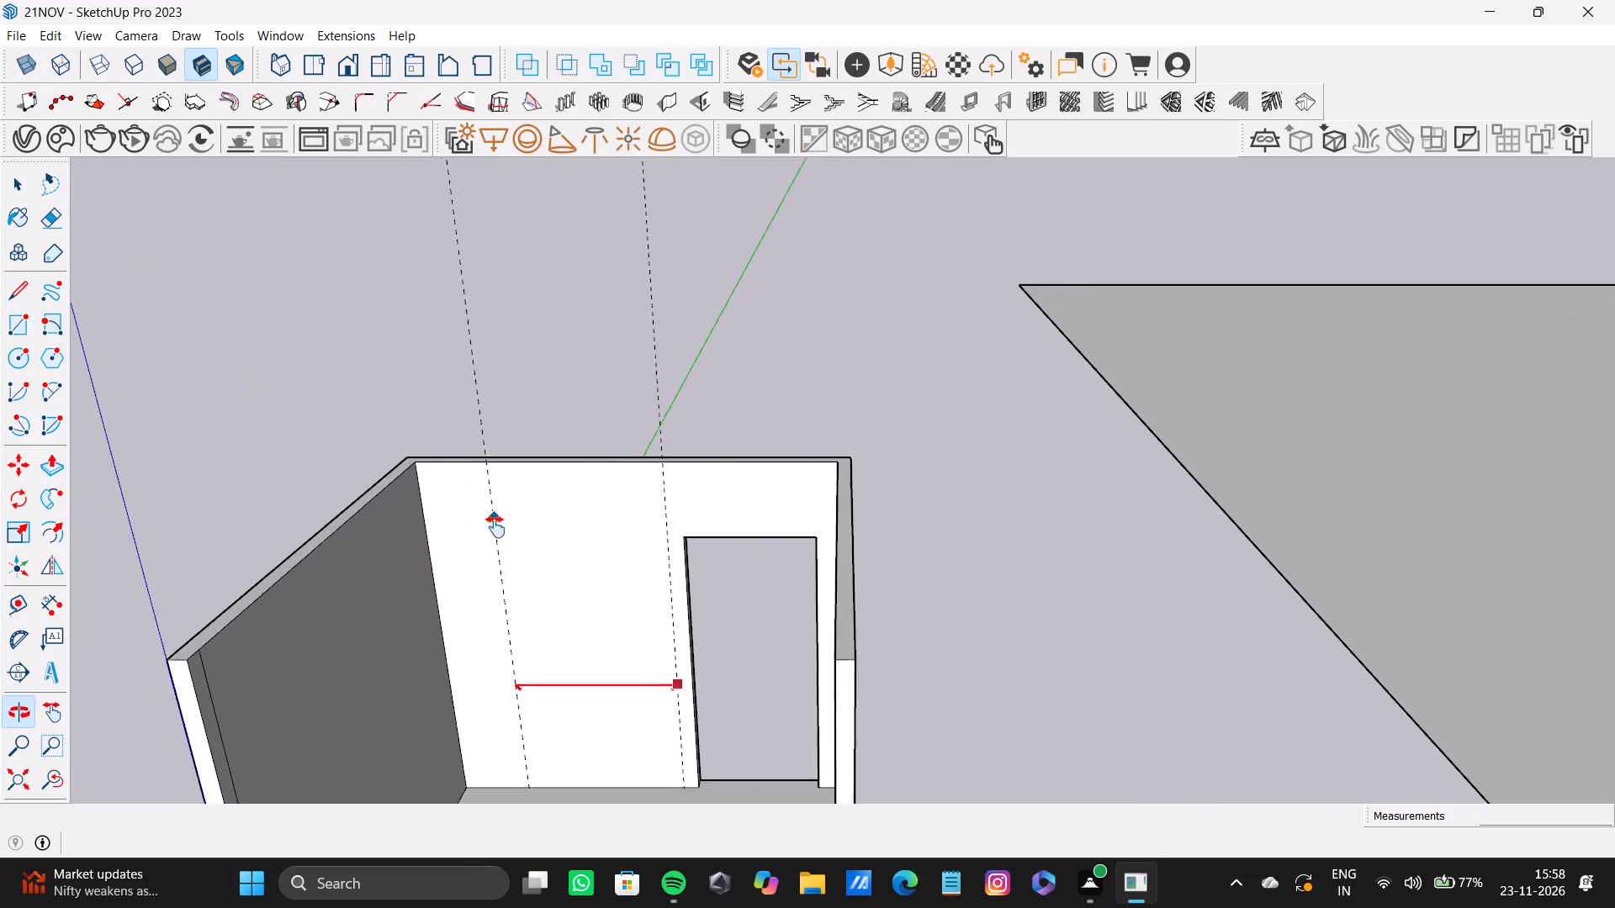
{"action": "middle_click_drag", "start_coordinate": [495, 527], "coordinate": [538, 594], "text": "shift"}
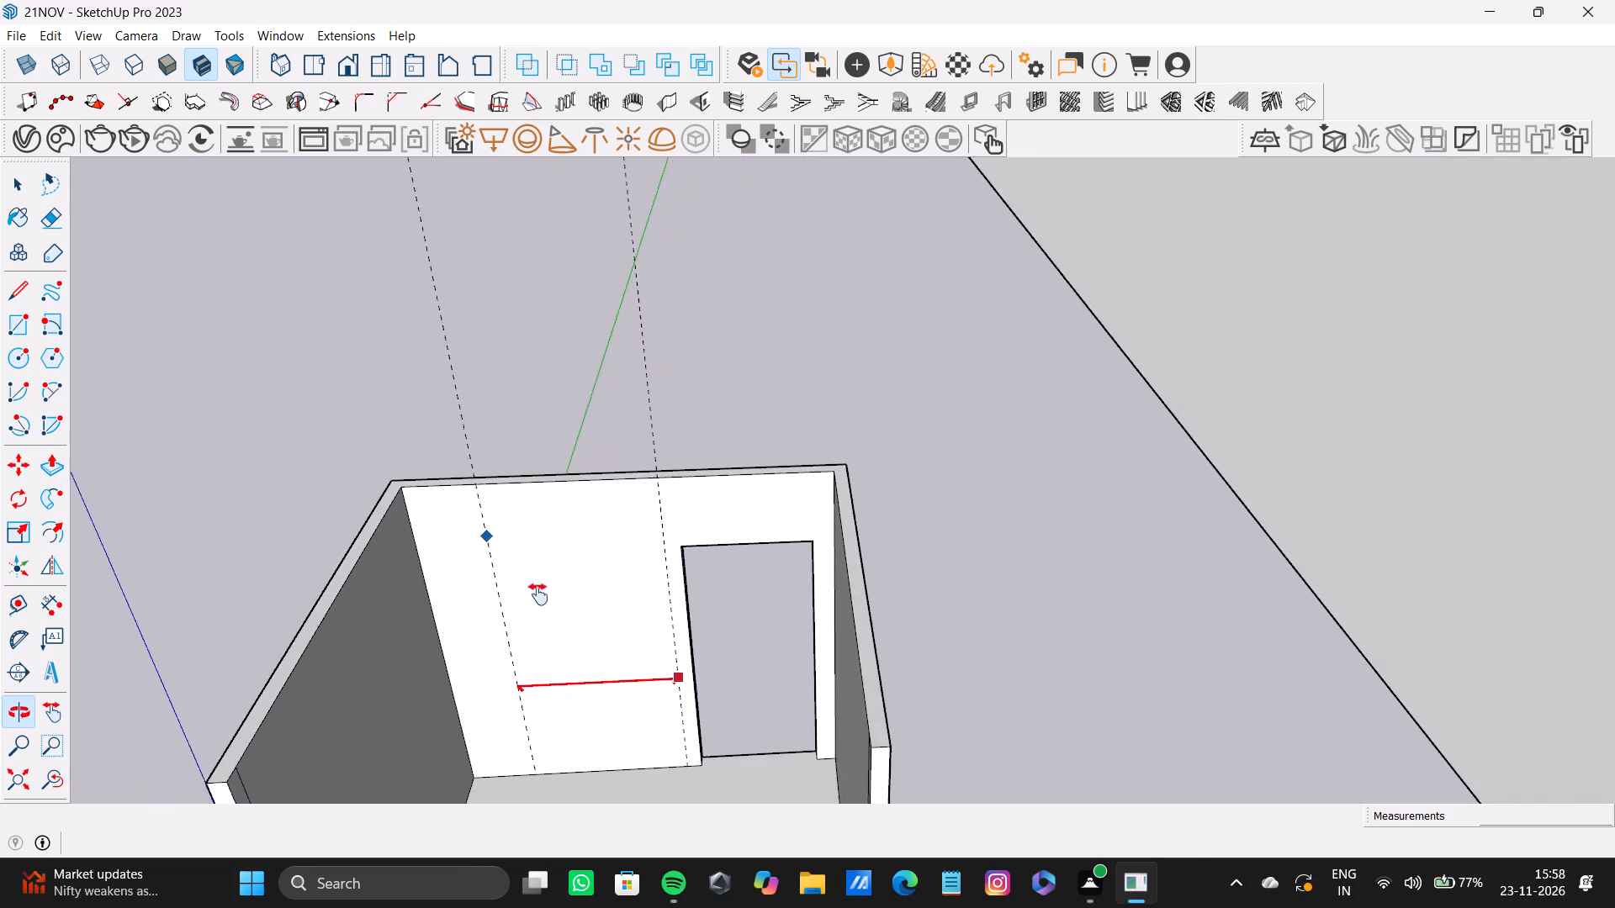
{"action": "middle_click_drag", "start_coordinate": [538, 594], "coordinate": [547, 615], "text": "shift"}
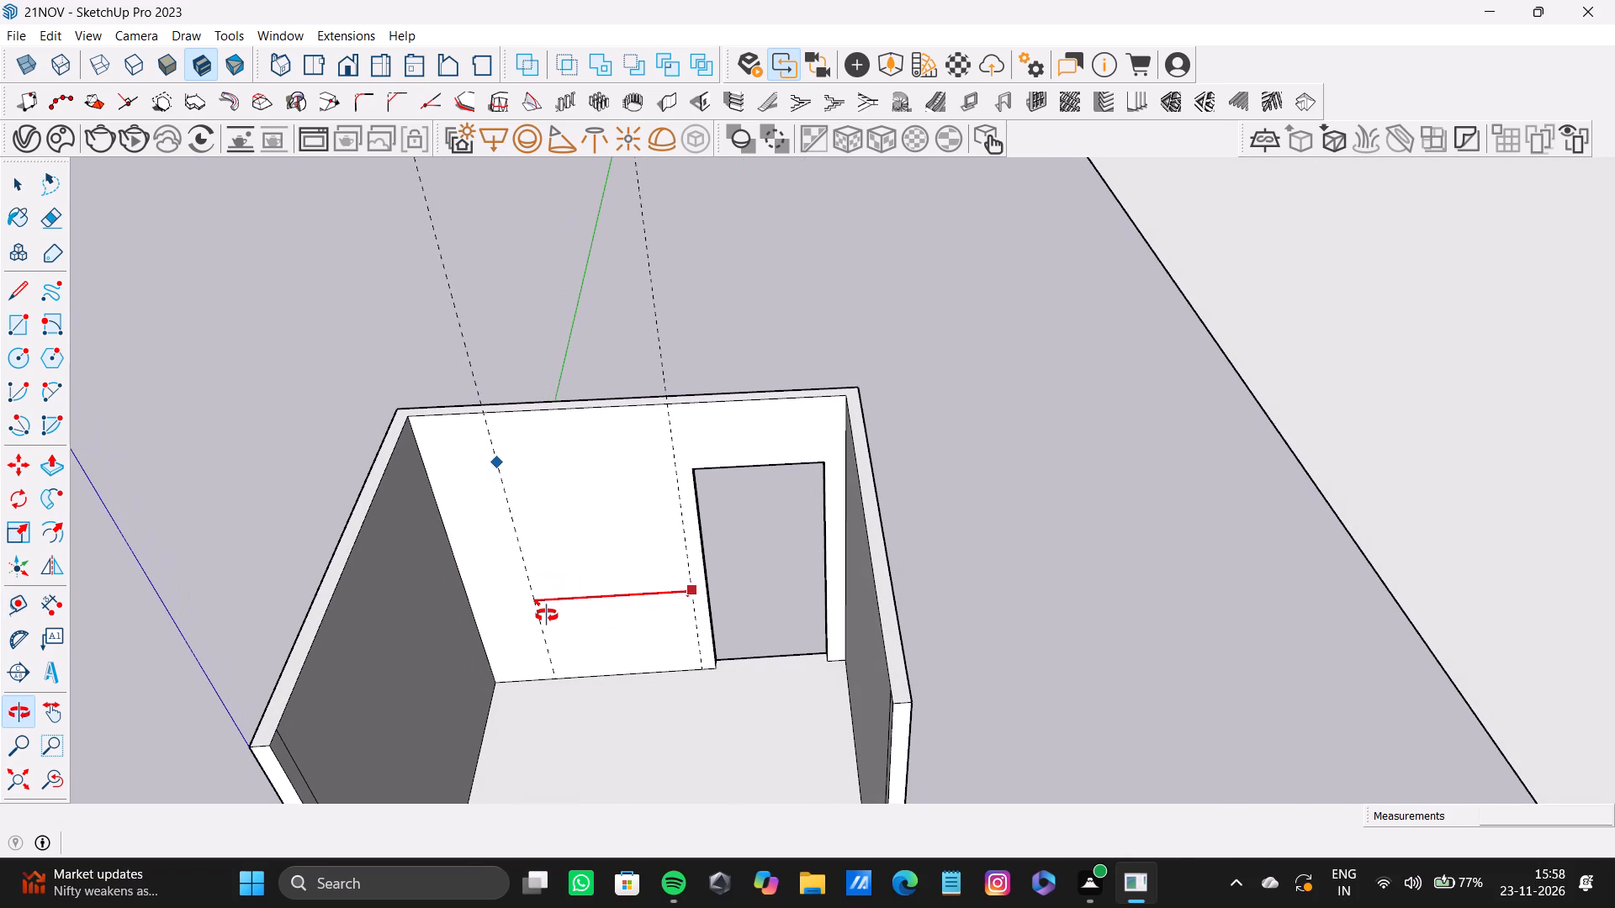
{"action": "middle_click_drag", "start_coordinate": [547, 615], "coordinate": [554, 630], "text": "shift"}
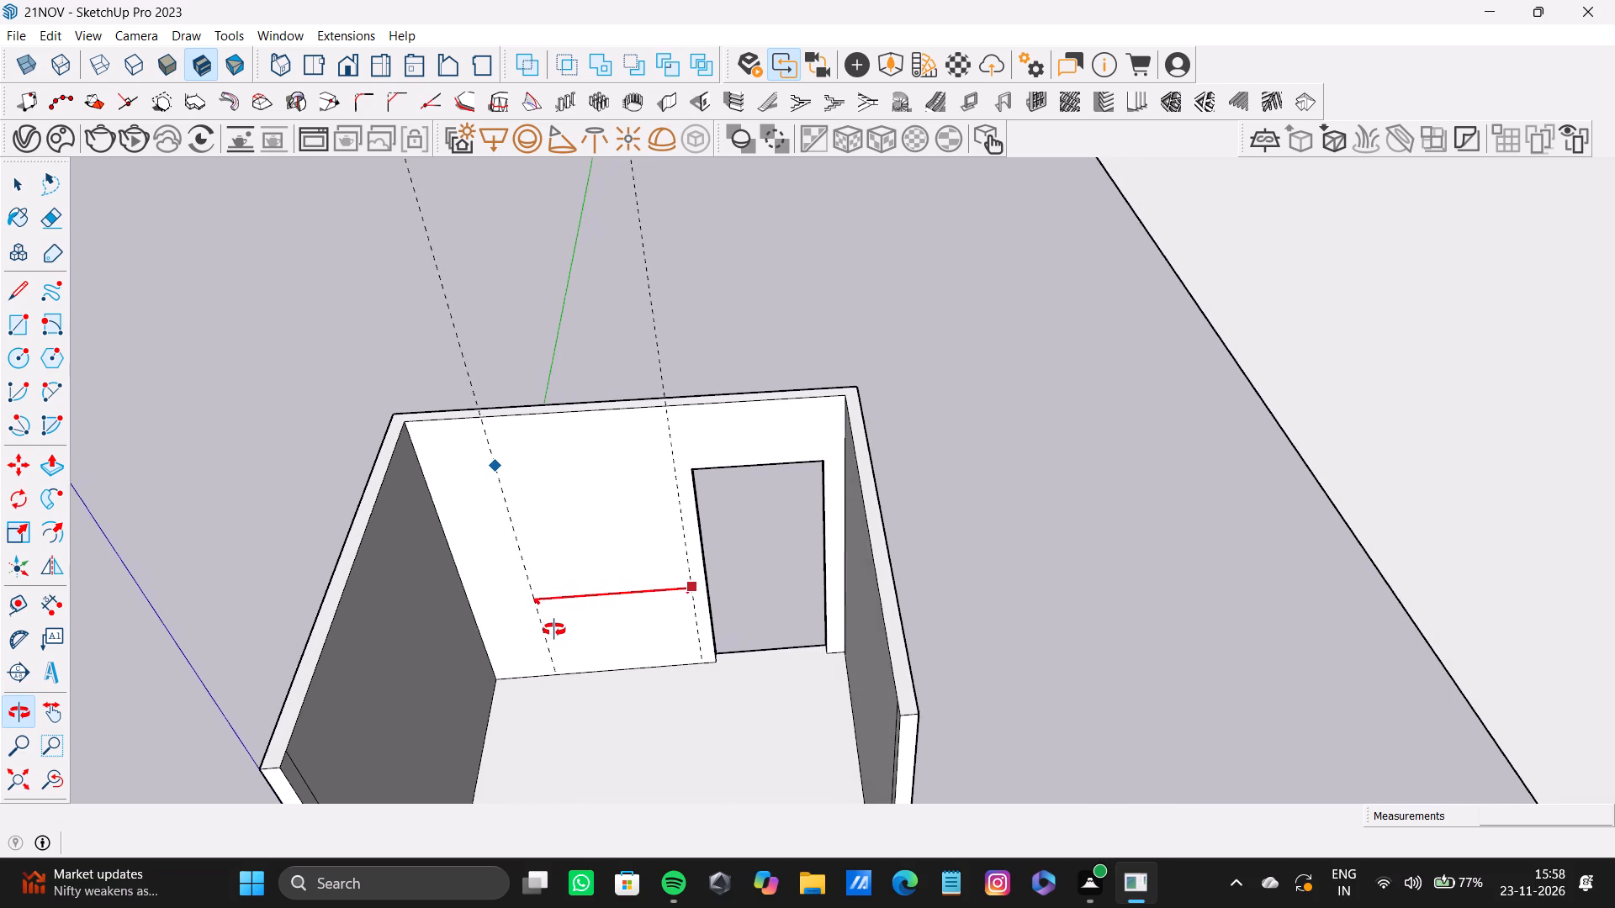
{"action": "middle_click_drag", "start_coordinate": [554, 630], "coordinate": [553, 635], "text": "shift"}
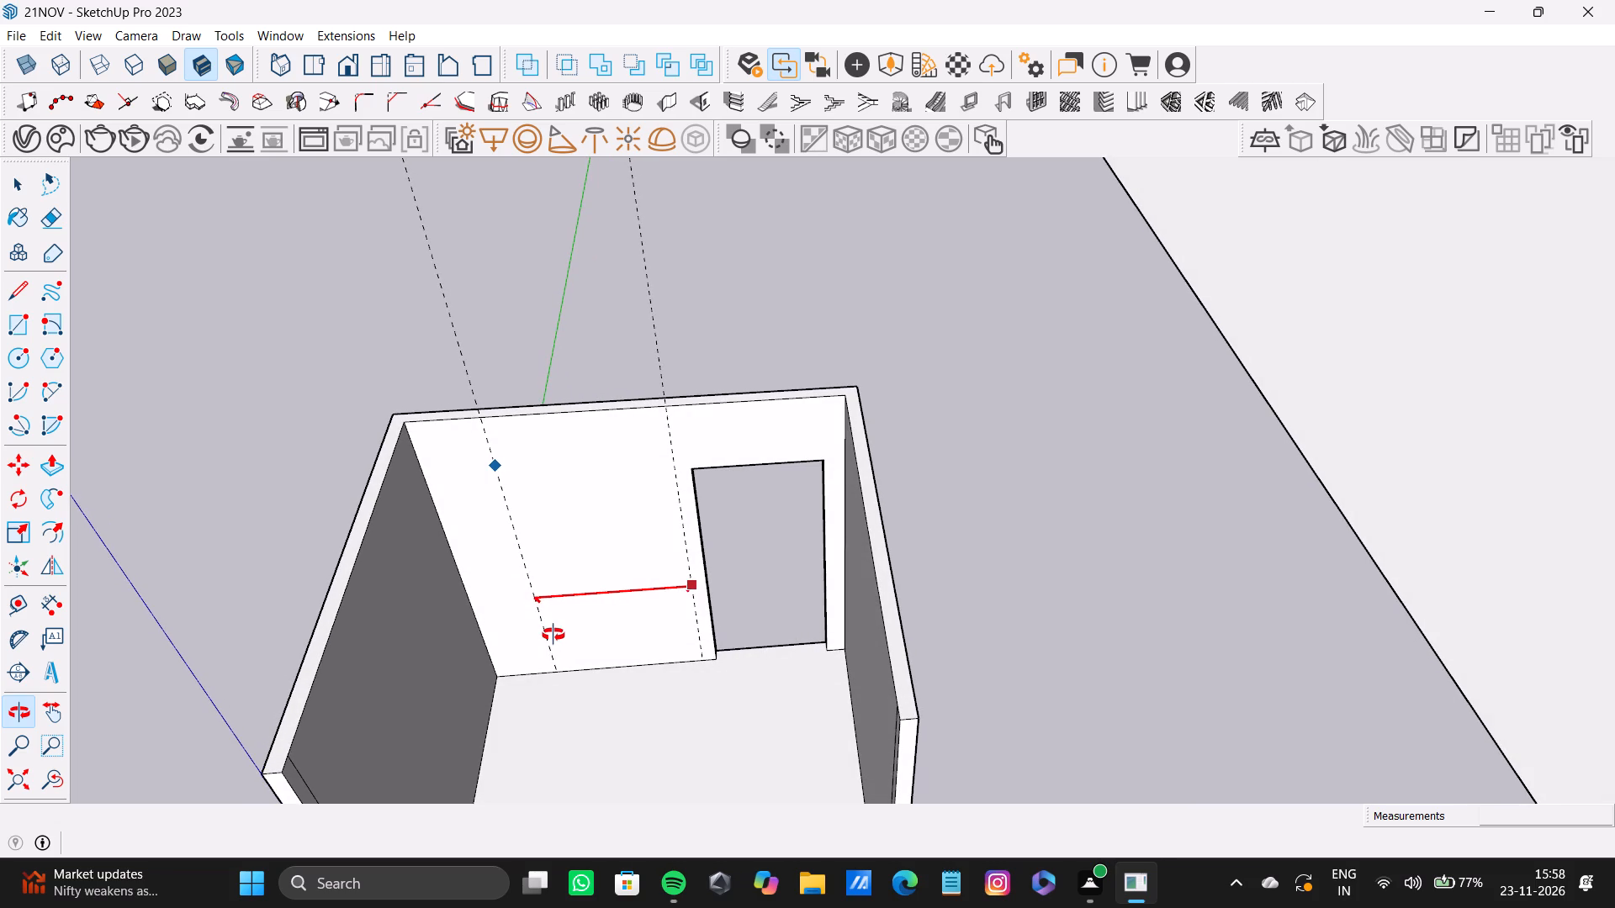
{"action": "middle_click_drag", "start_coordinate": [553, 635], "coordinate": [553, 636], "text": "shift"}
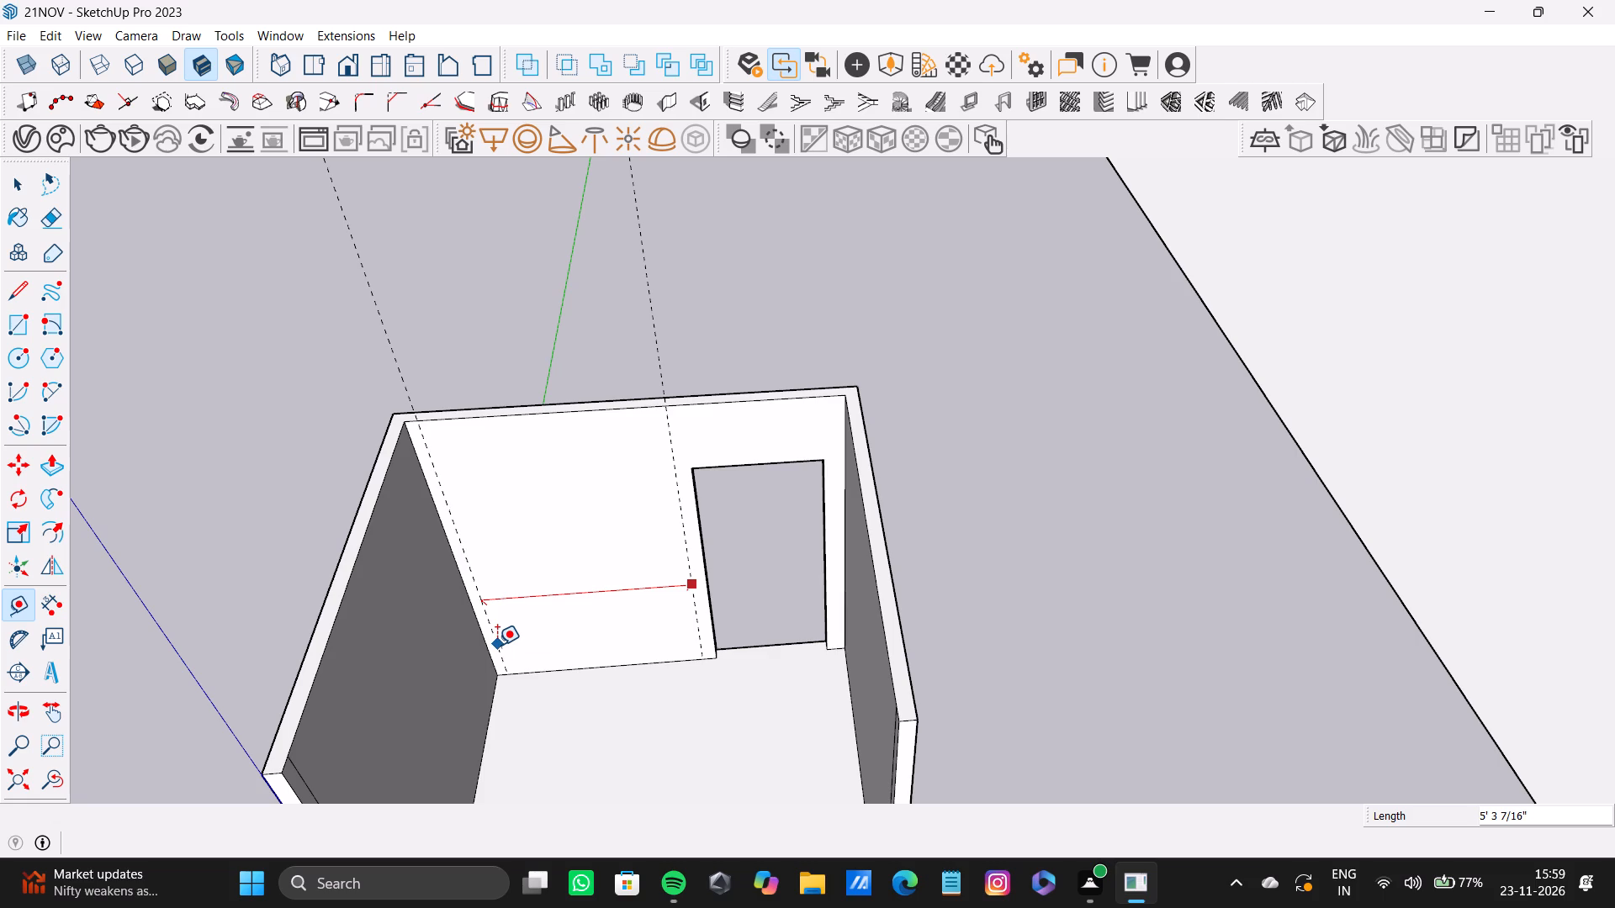
{"action": "left_click", "coordinate": [497, 645]}
Add a vertical guide on the side wall beside the doorway, offset about 9" from its corner with the rear wall.
{"action": "scroll", "coordinate": [497, 647], "scroll_direction": "down", "scroll_amount": 5}
{"action": "middle_click_drag", "start_coordinate": [511, 651], "coordinate": [581, 499]}
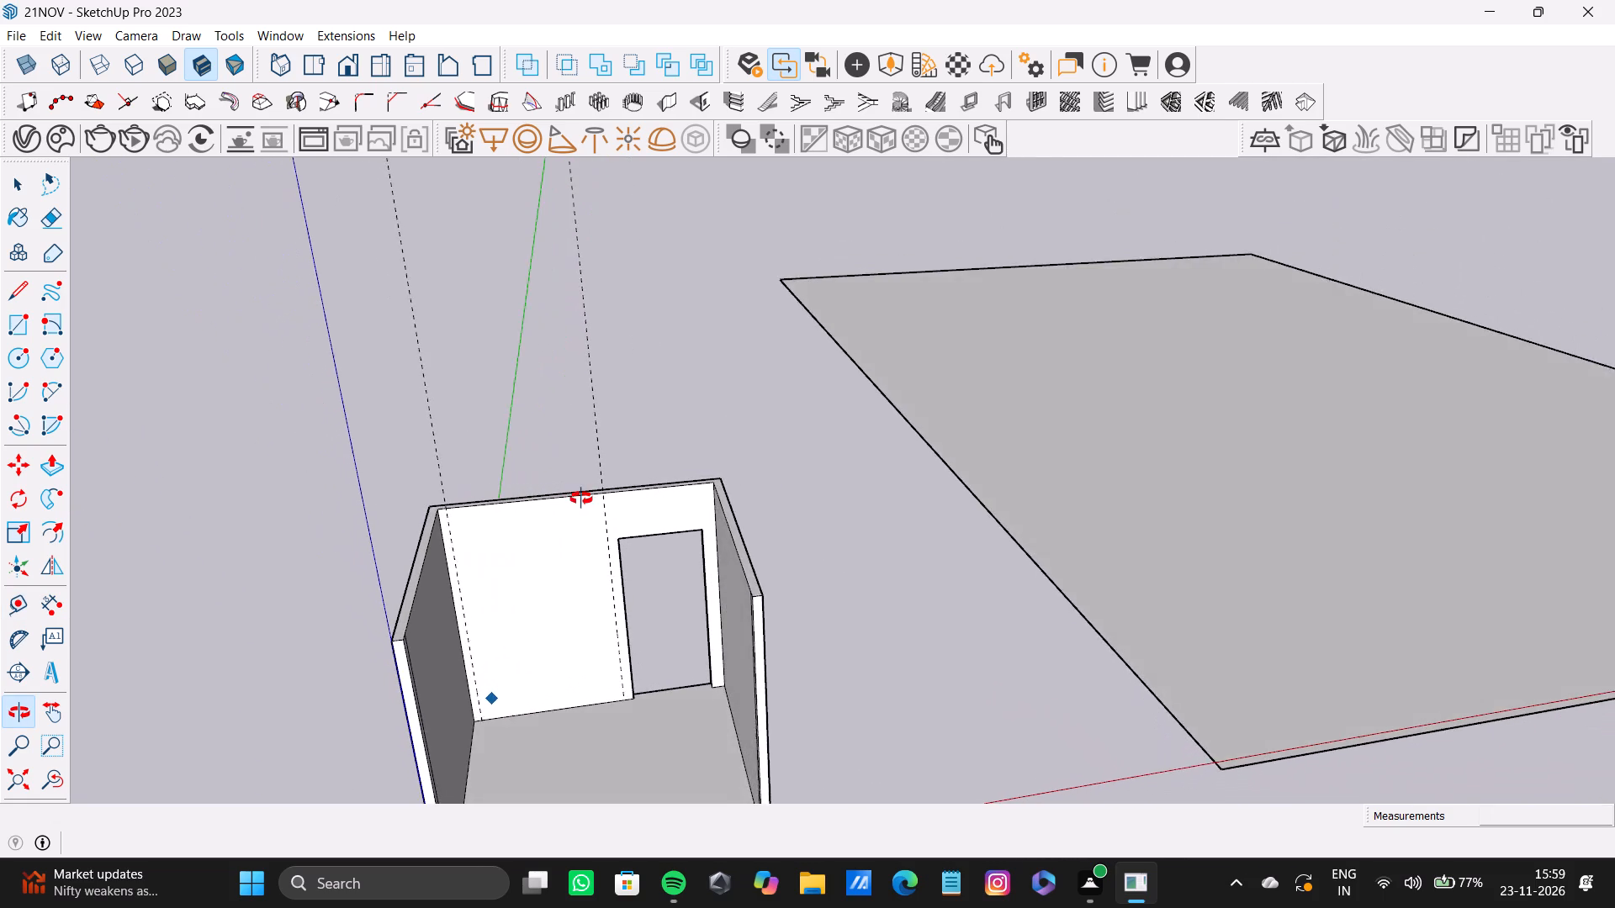
{"action": "middle_click_drag", "start_coordinate": [581, 499], "coordinate": [627, 607]}
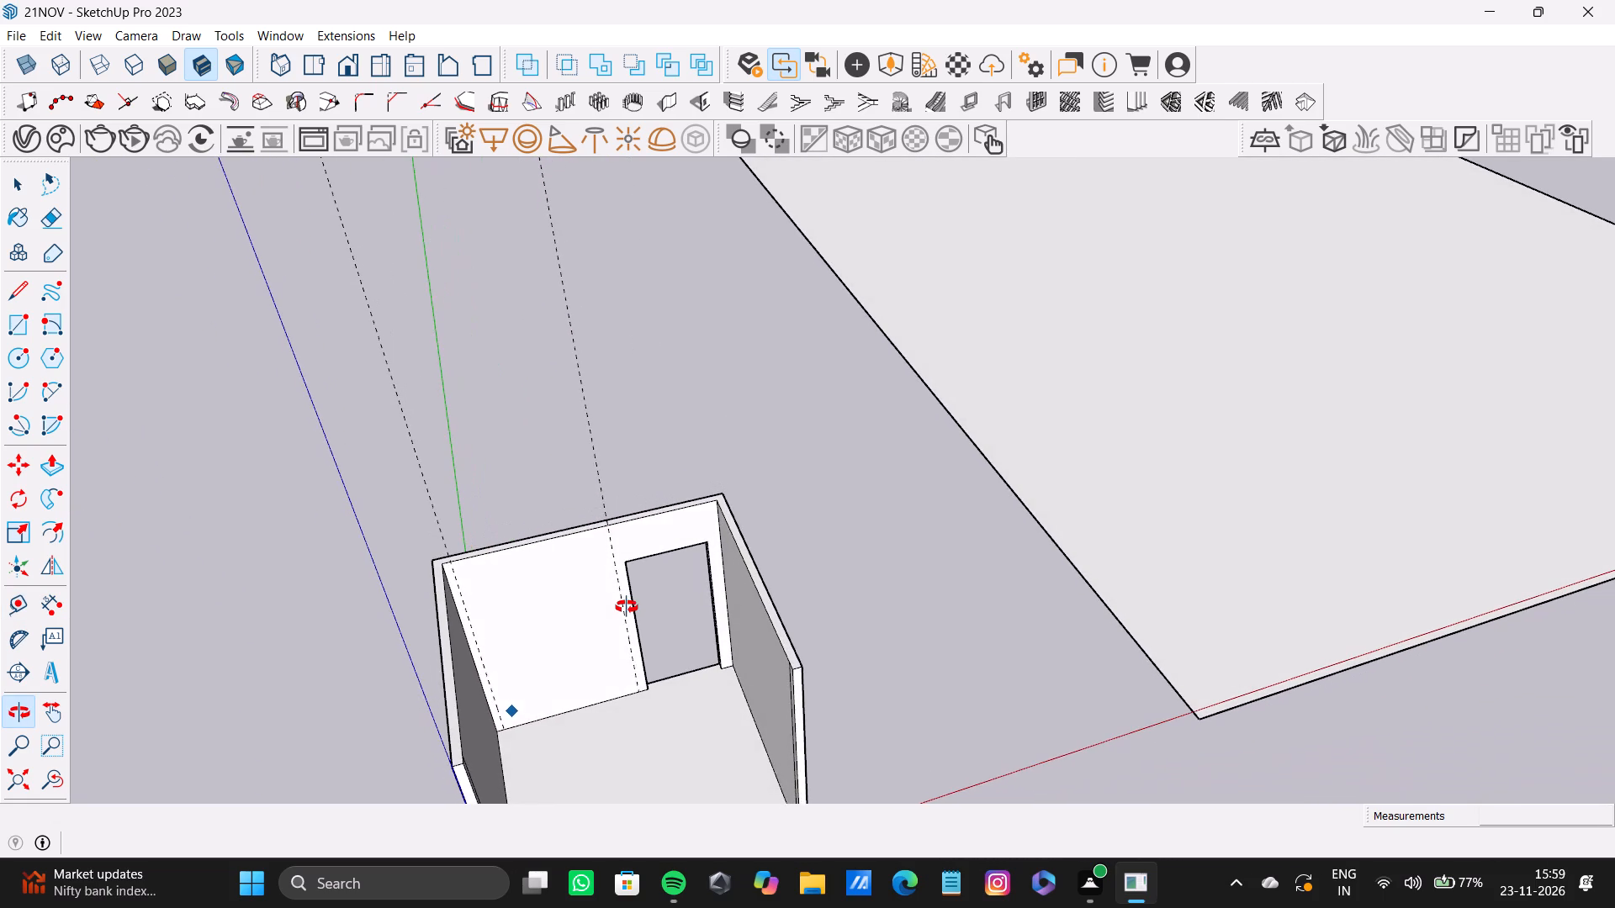
{"action": "middle_click_drag", "start_coordinate": [627, 607], "coordinate": [720, 520]}
{"action": "scroll", "coordinate": [736, 599], "scroll_direction": "up", "scroll_amount": 4}
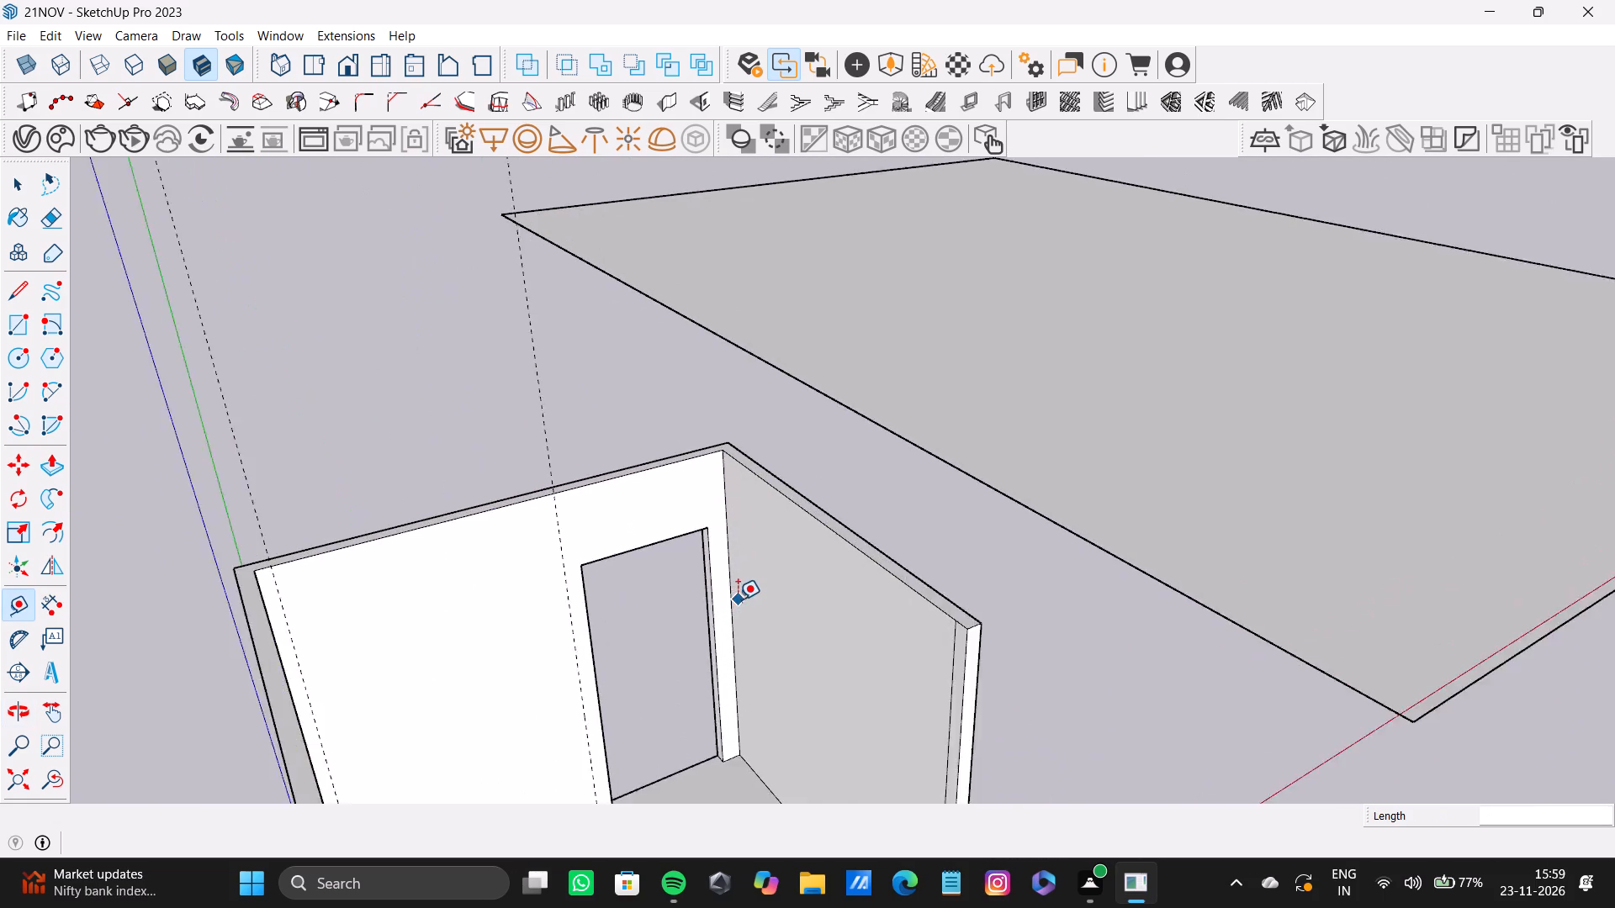
{"action": "scroll", "coordinate": [738, 599], "scroll_direction": "up", "scroll_amount": 3}
{"action": "left_click", "coordinate": [729, 601]}
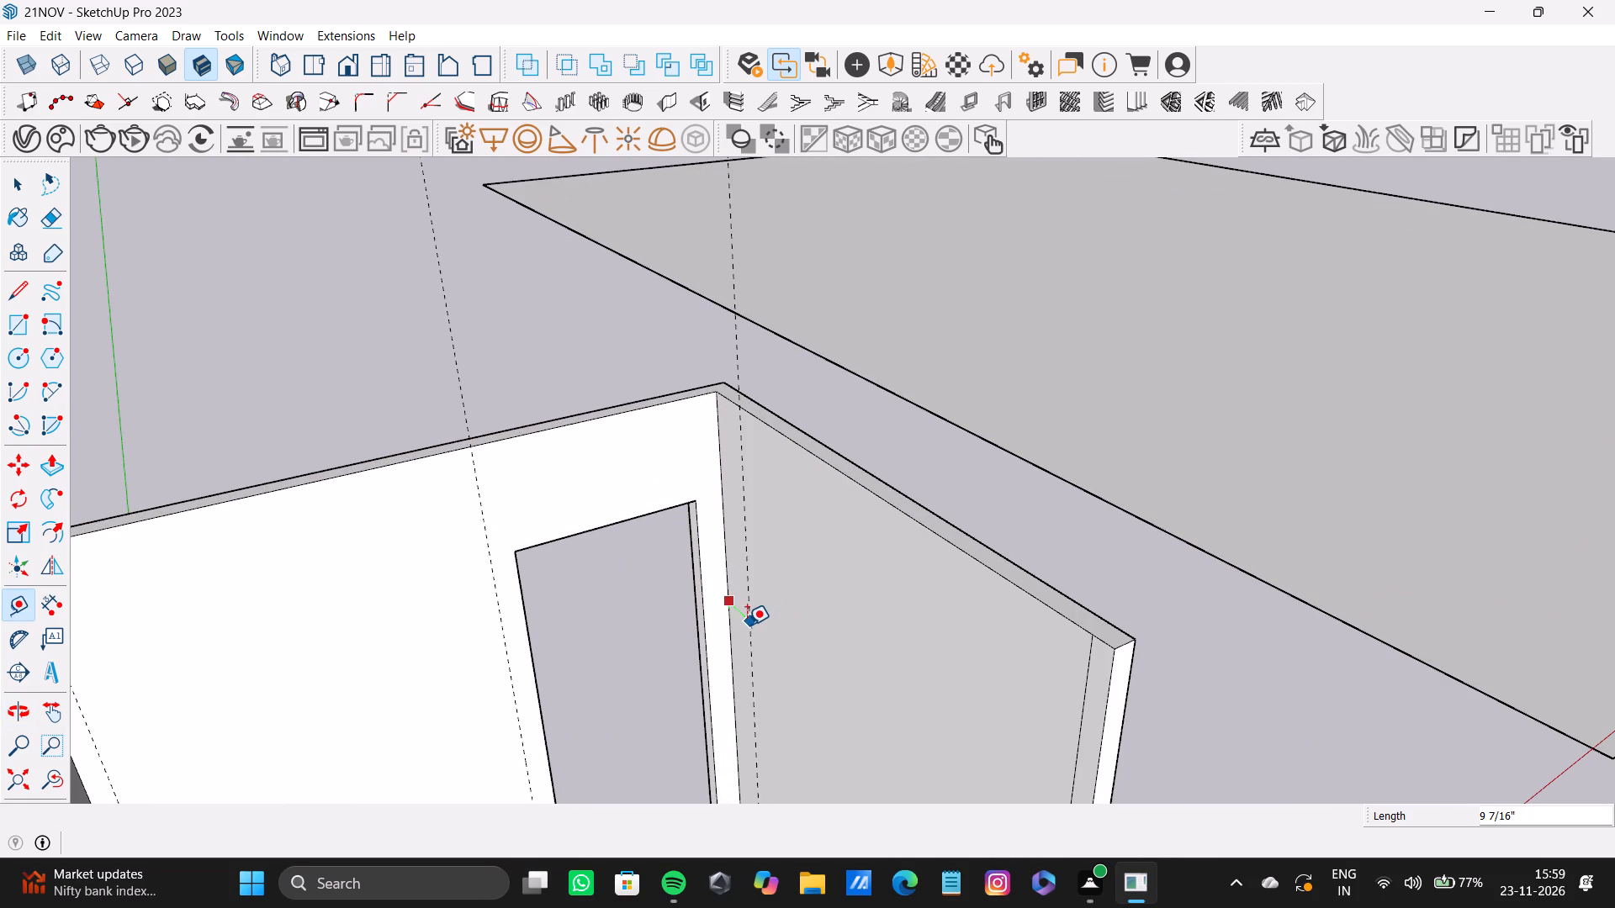
{"action": "double_click", "coordinate": [745, 625]}
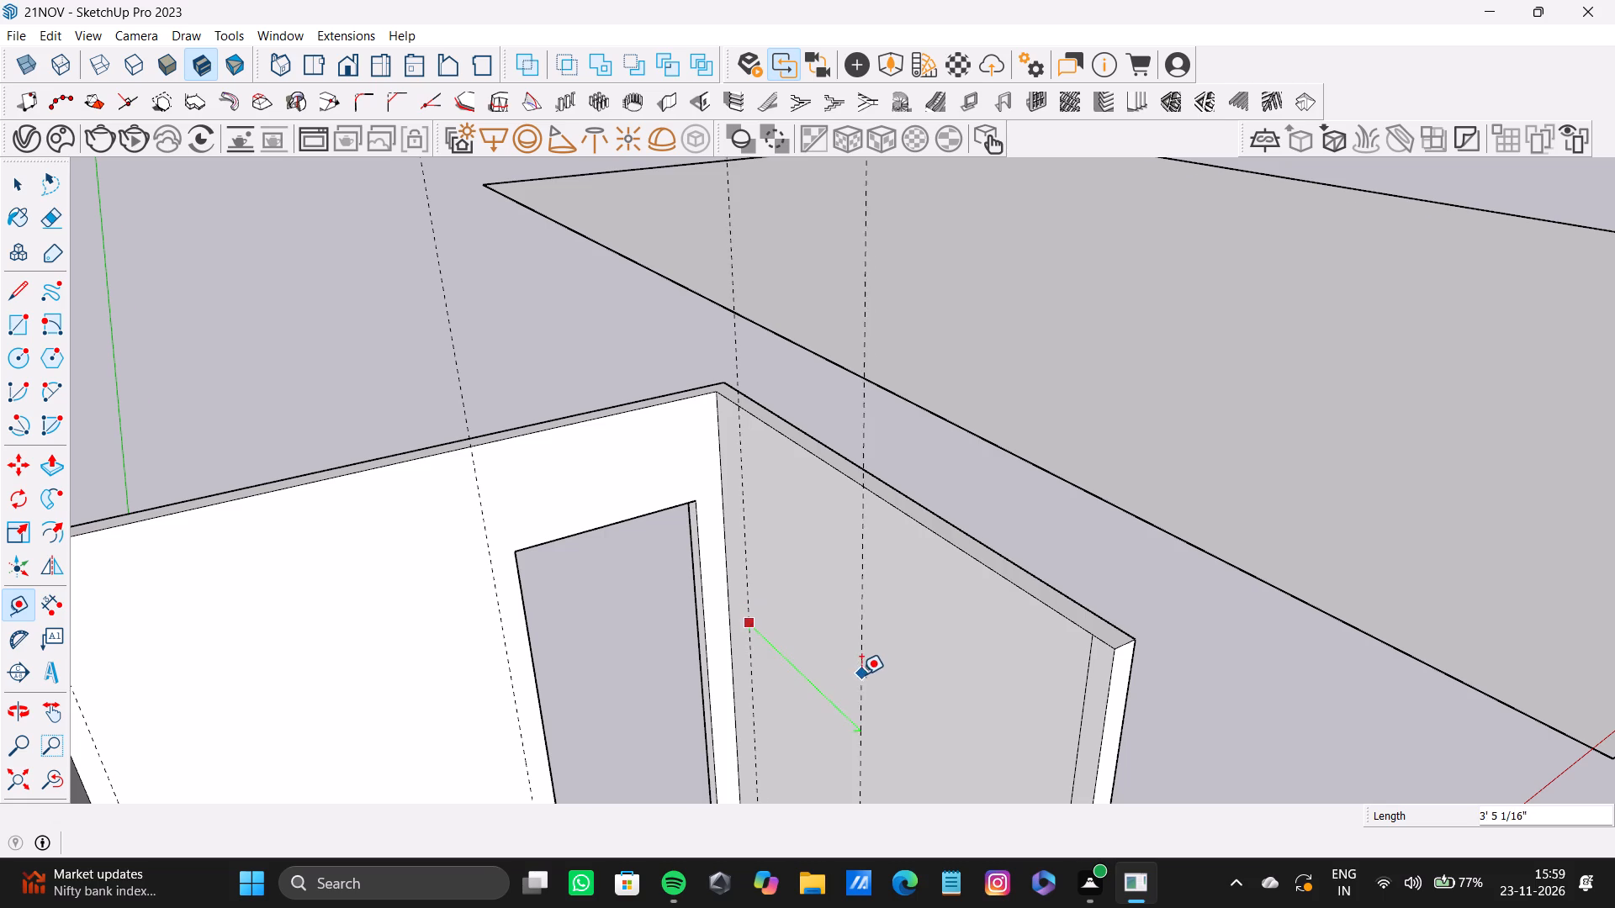
Add a second vertical guide on the same side wall, offset about 6' from the corner-side guide toward the open front.
{"action": "scroll", "coordinate": [867, 681], "scroll_direction": "down", "scroll_amount": 3}
{"action": "middle_click_drag", "start_coordinate": [867, 683], "coordinate": [829, 372], "text": "shift"}
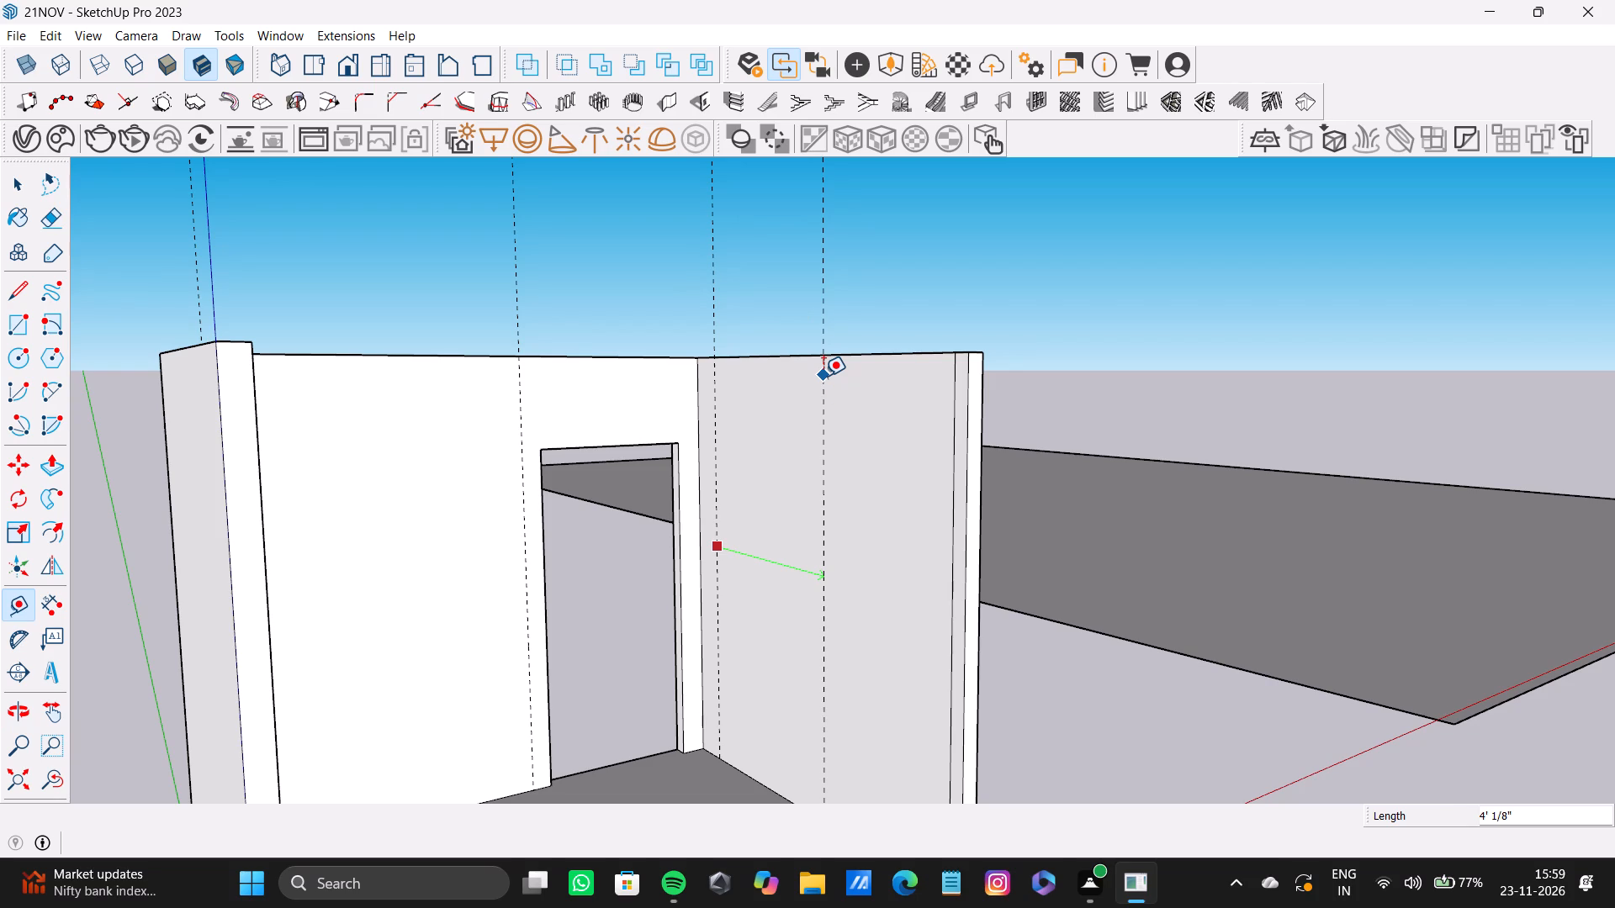
{"action": "scroll", "coordinate": [790, 553], "scroll_direction": "down", "scroll_amount": 3}
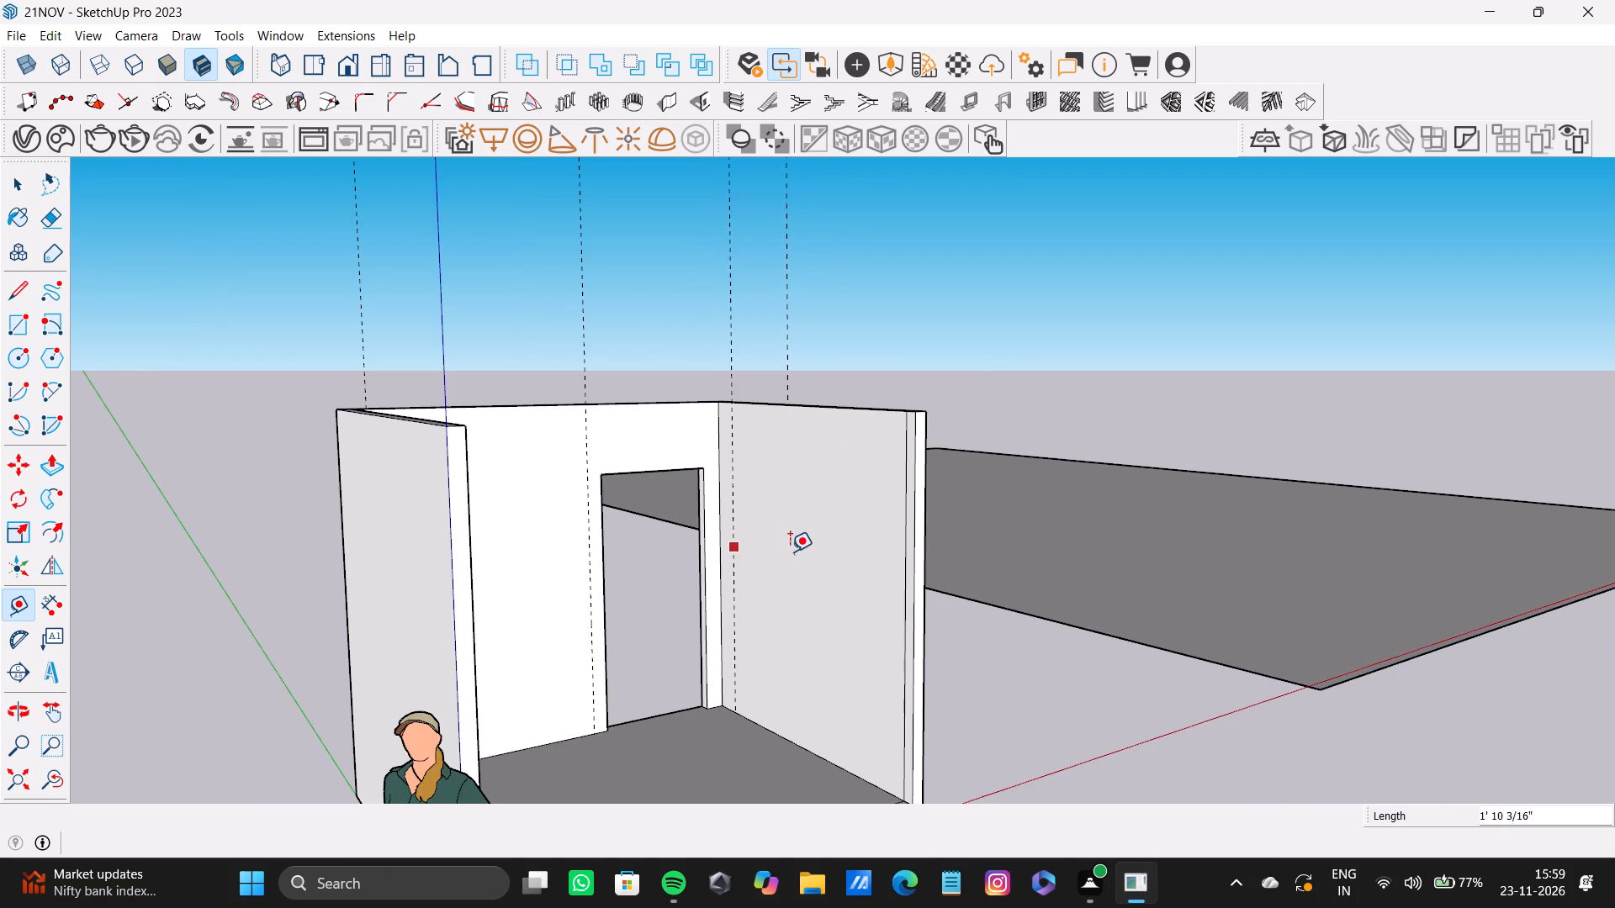
{"action": "middle_click_drag", "start_coordinate": [790, 550], "coordinate": [915, 622]}
{"action": "scroll", "coordinate": [776, 511], "scroll_direction": "up", "scroll_amount": 2}
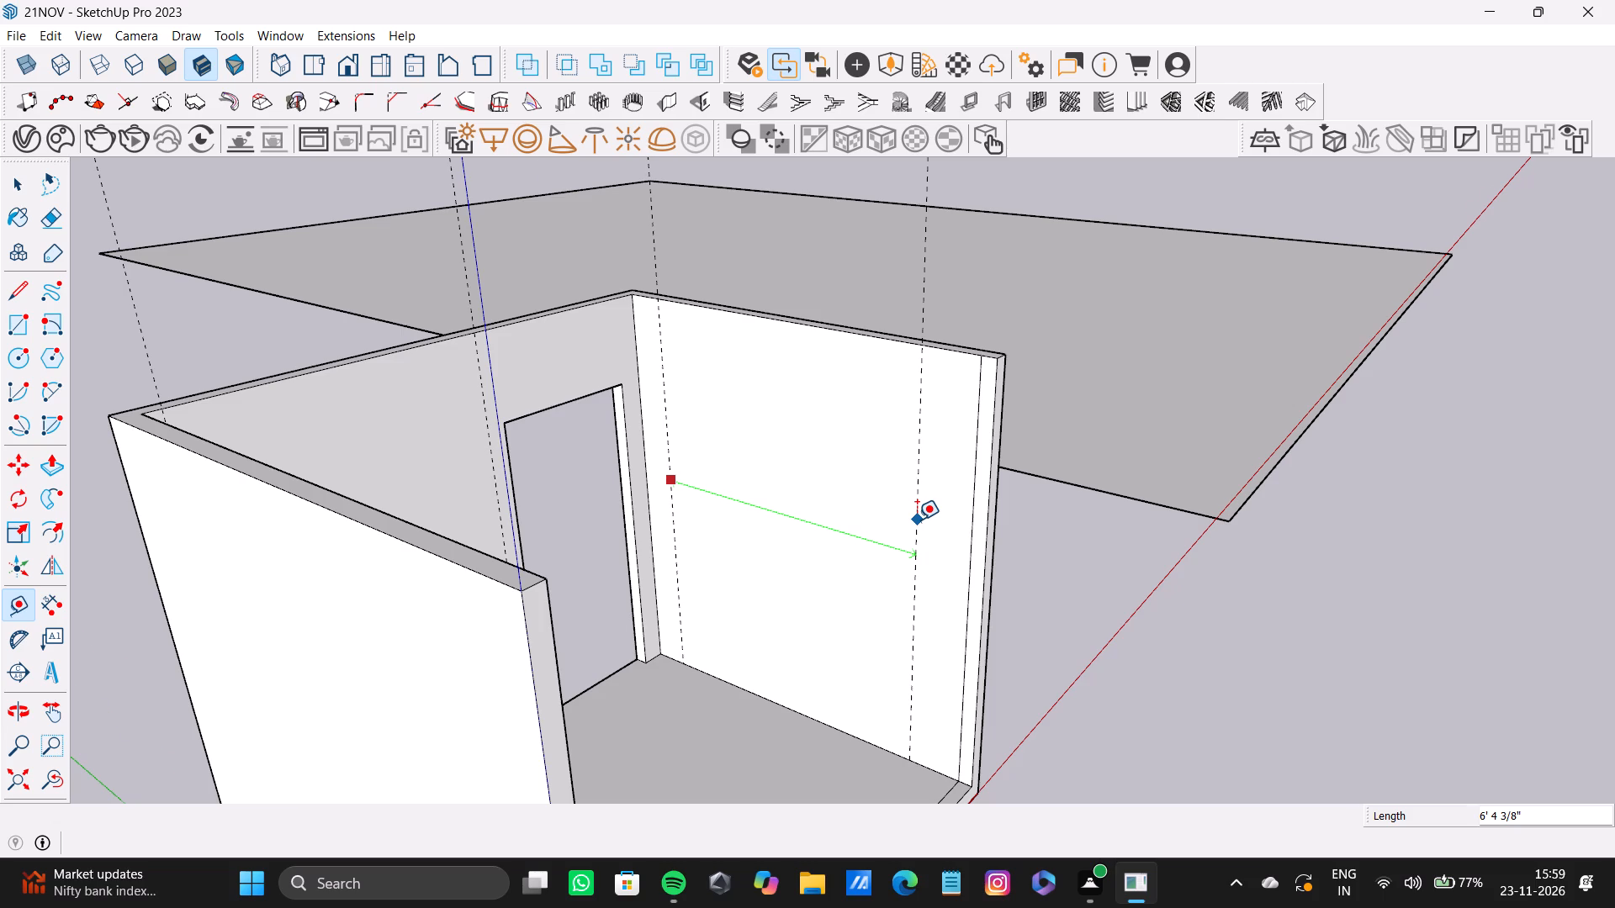
{"action": "scroll", "coordinate": [917, 520], "scroll_direction": "down", "scroll_amount": 3}
{"action": "middle_click_drag", "start_coordinate": [915, 520], "coordinate": [908, 495], "text": "shift"}
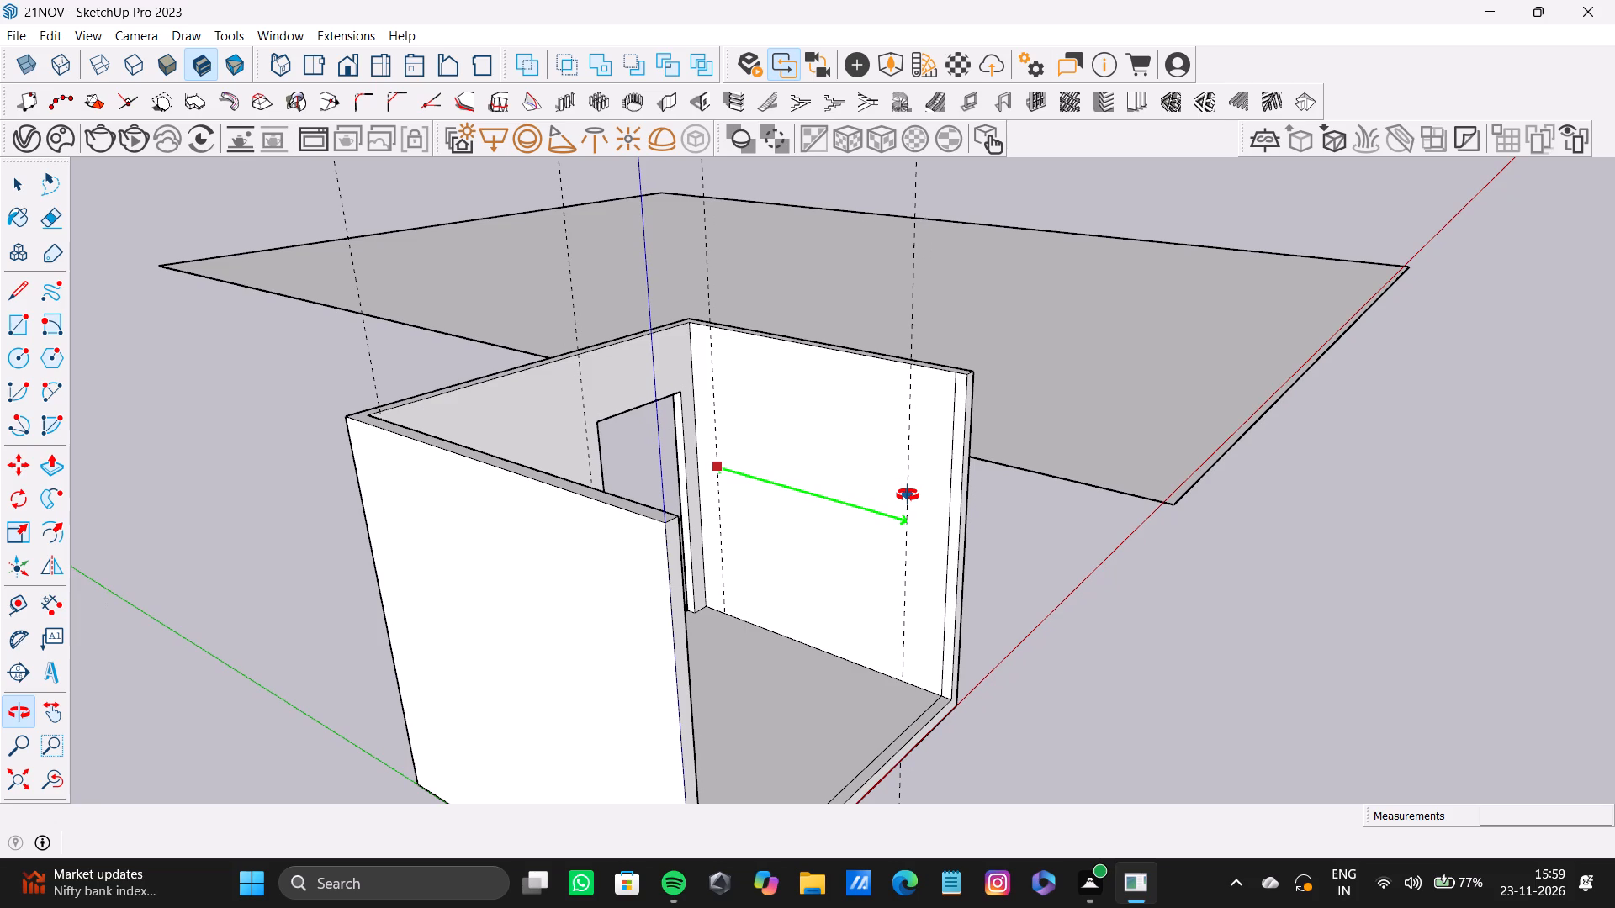
{"action": "middle_click_drag", "start_coordinate": [908, 495], "coordinate": [923, 569], "text": "shift"}
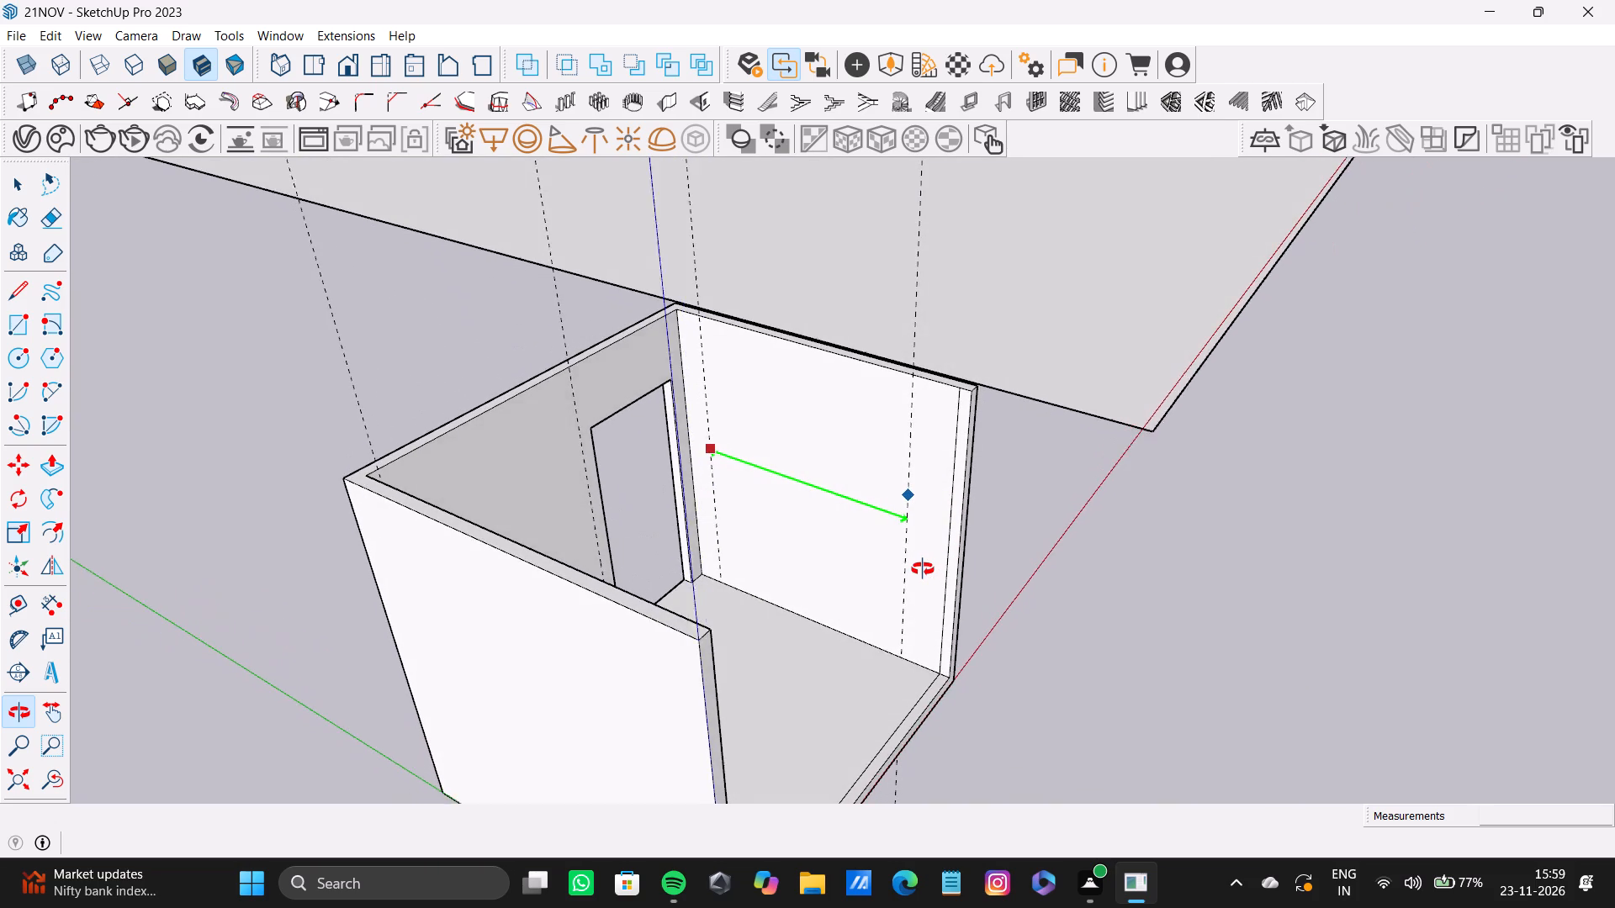
{"action": "middle_click_drag", "start_coordinate": [923, 569], "coordinate": [908, 567], "text": "shift"}
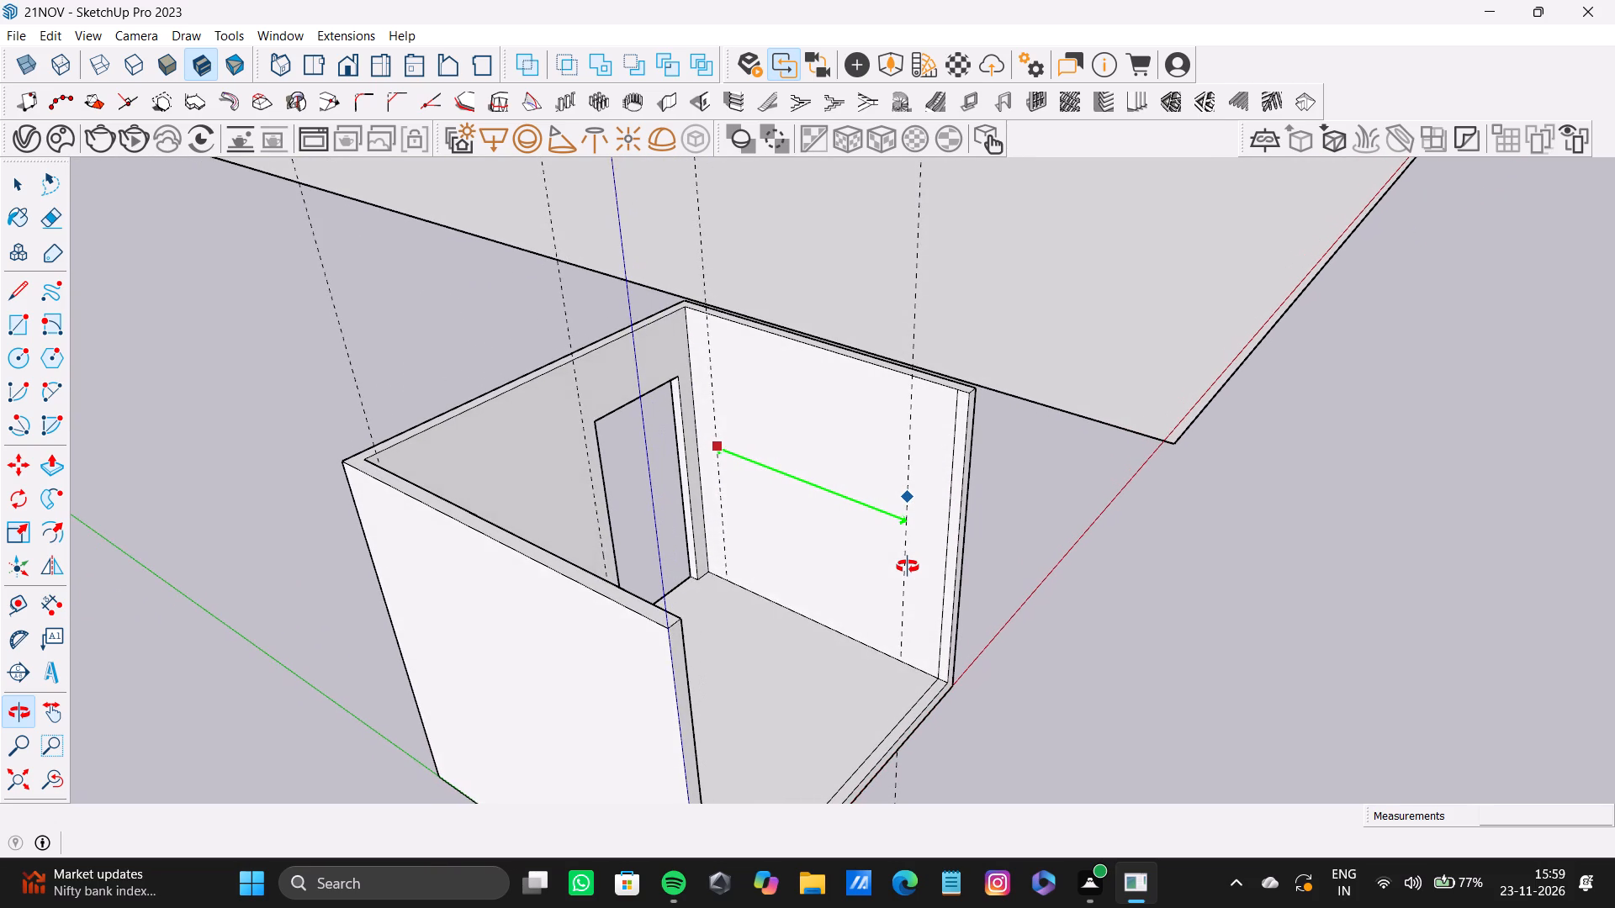
{"action": "middle_click_drag", "start_coordinate": [908, 567], "coordinate": [862, 571], "text": "shift"}
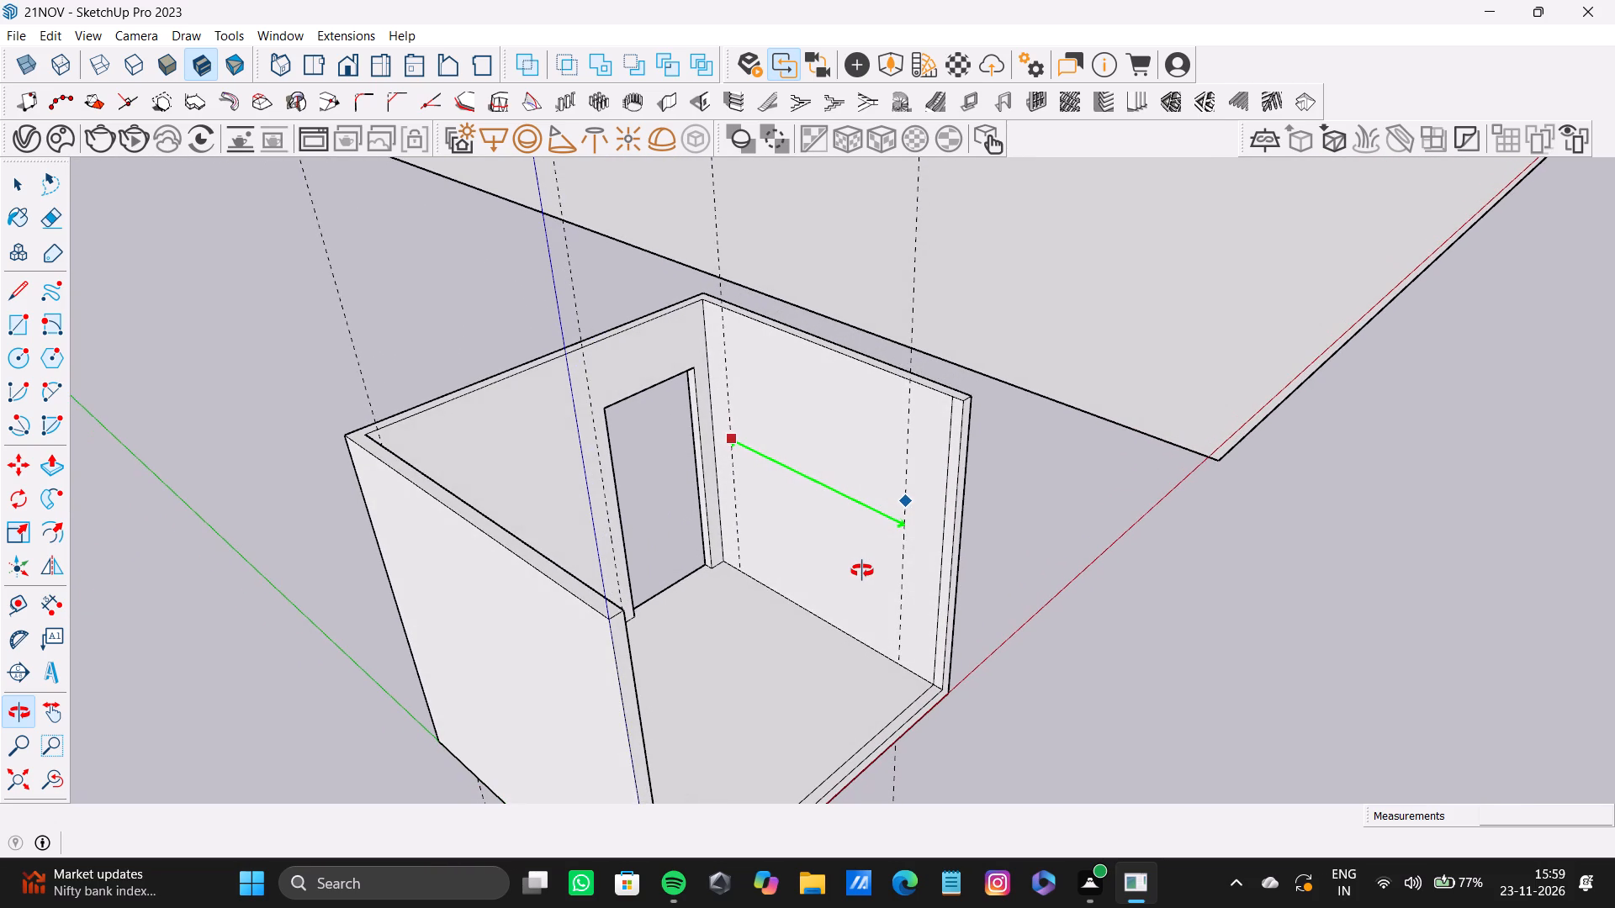
{"action": "middle_click_drag", "start_coordinate": [862, 571], "coordinate": [942, 562], "text": "shift"}
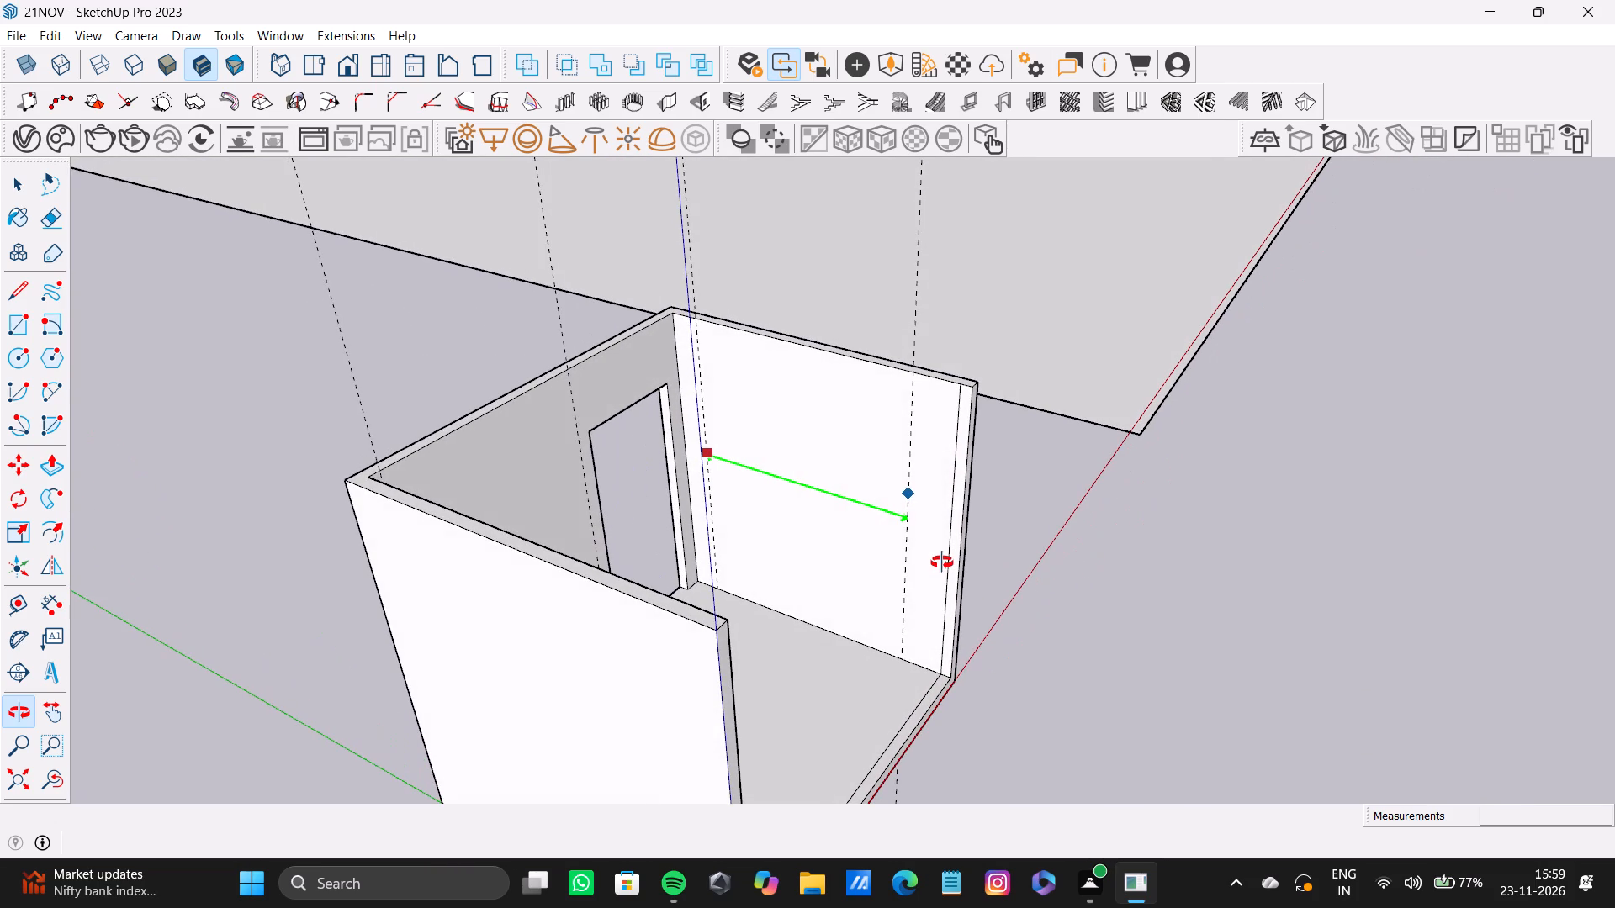
{"action": "middle_click_drag", "start_coordinate": [942, 562], "coordinate": [943, 562], "text": "shift"}
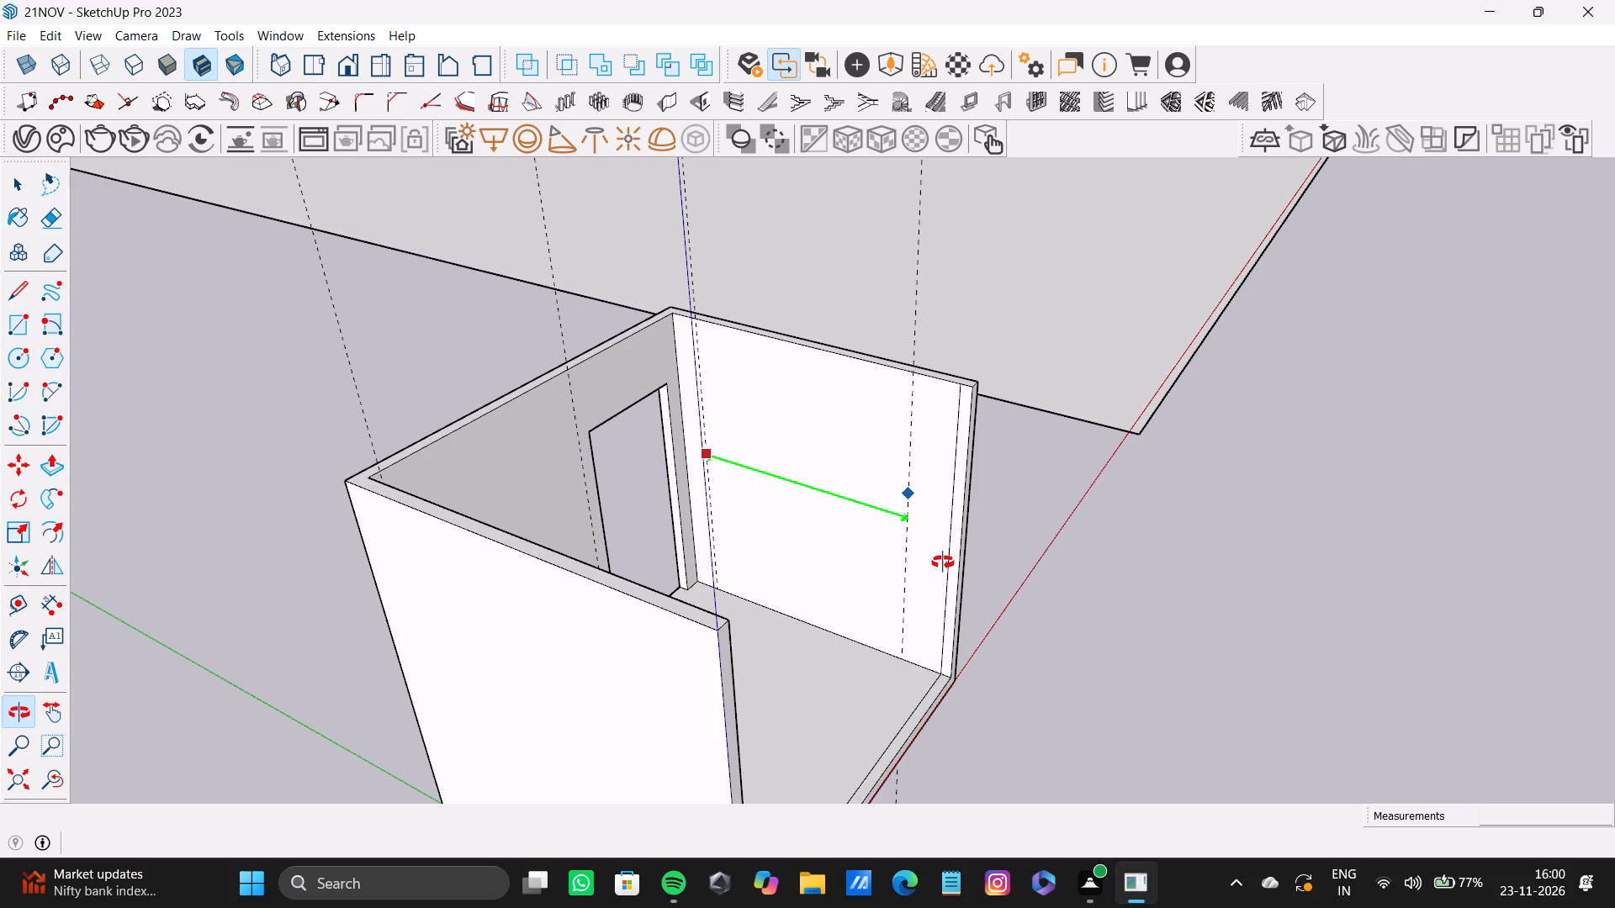
{"action": "middle_click_drag", "start_coordinate": [943, 562], "coordinate": [897, 482], "text": "shift"}
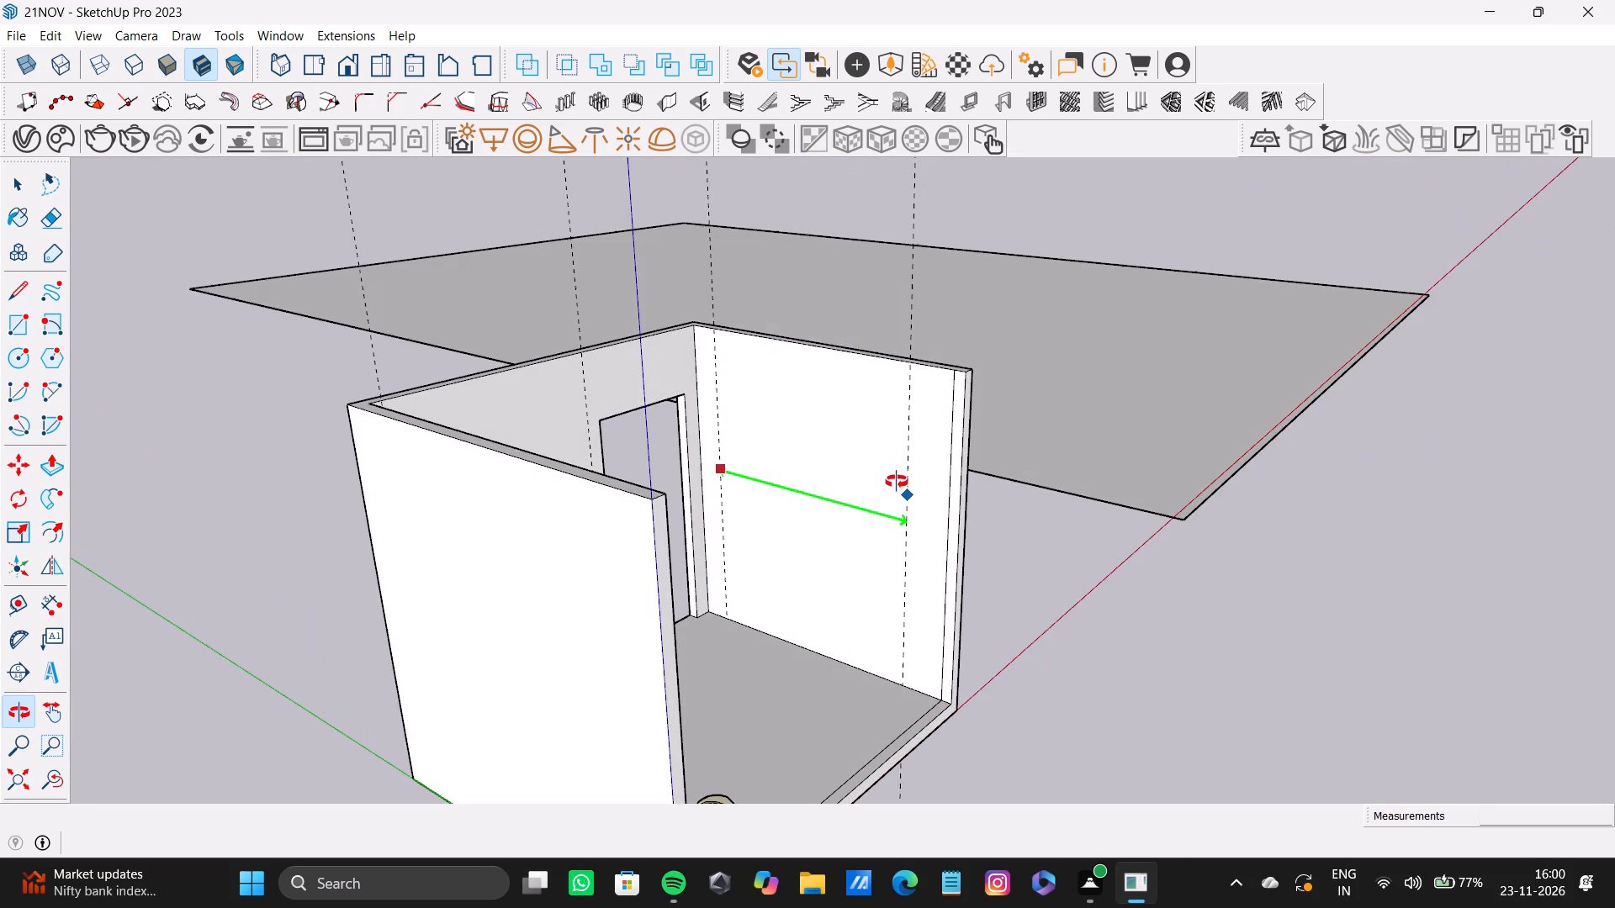
{"action": "middle_click_drag", "start_coordinate": [897, 482], "coordinate": [897, 481], "text": "shift"}
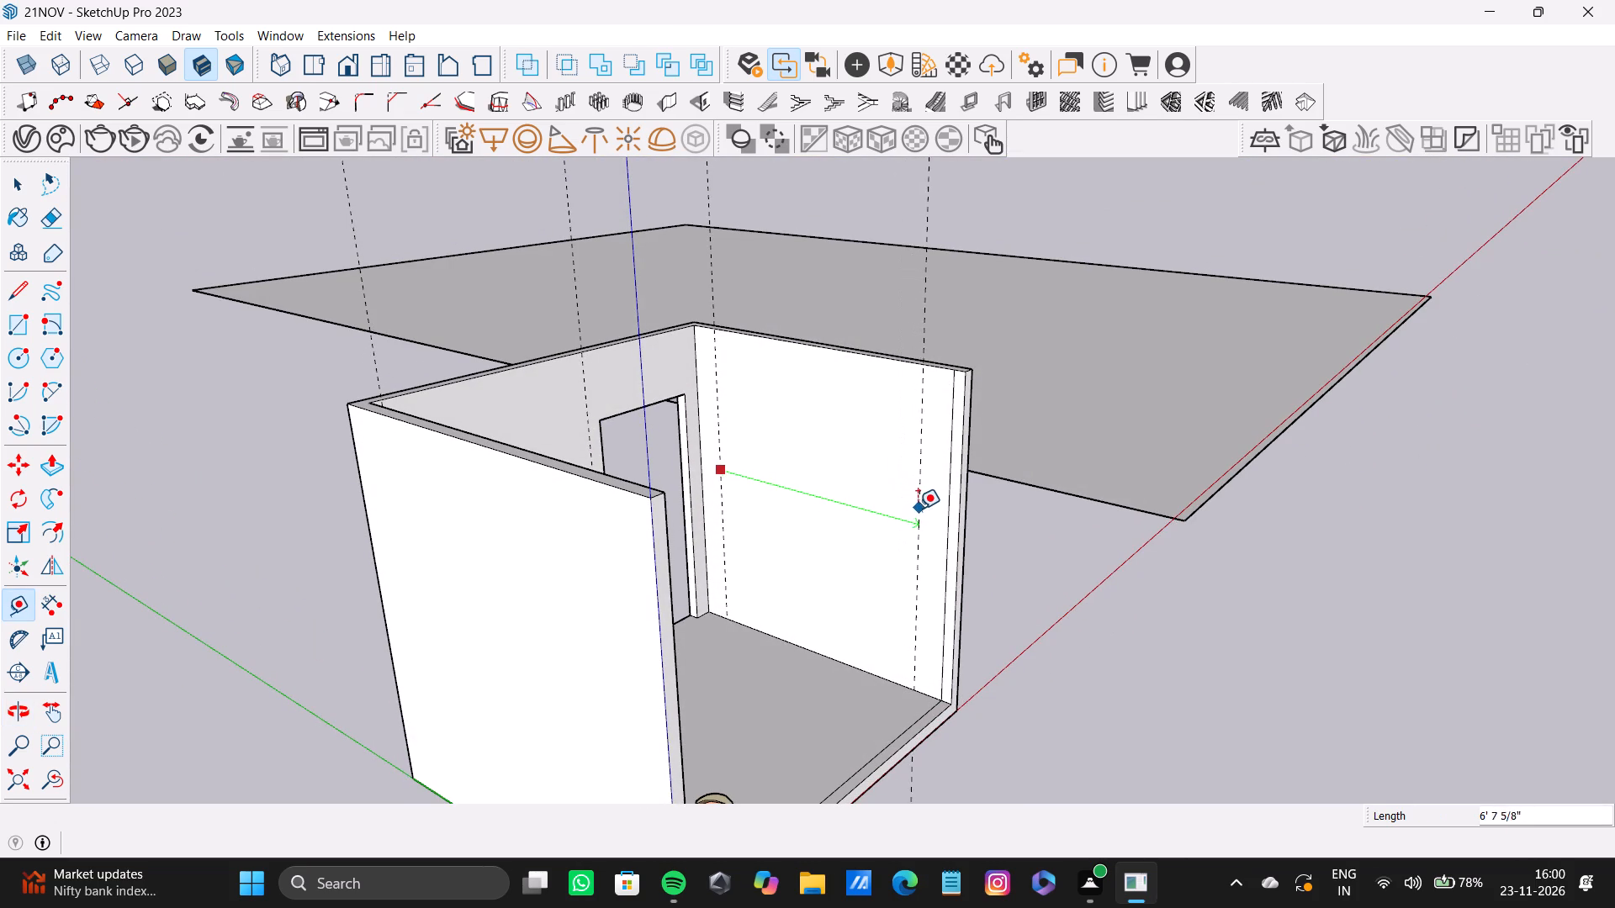
{"action": "left_click", "coordinate": [899, 512]}
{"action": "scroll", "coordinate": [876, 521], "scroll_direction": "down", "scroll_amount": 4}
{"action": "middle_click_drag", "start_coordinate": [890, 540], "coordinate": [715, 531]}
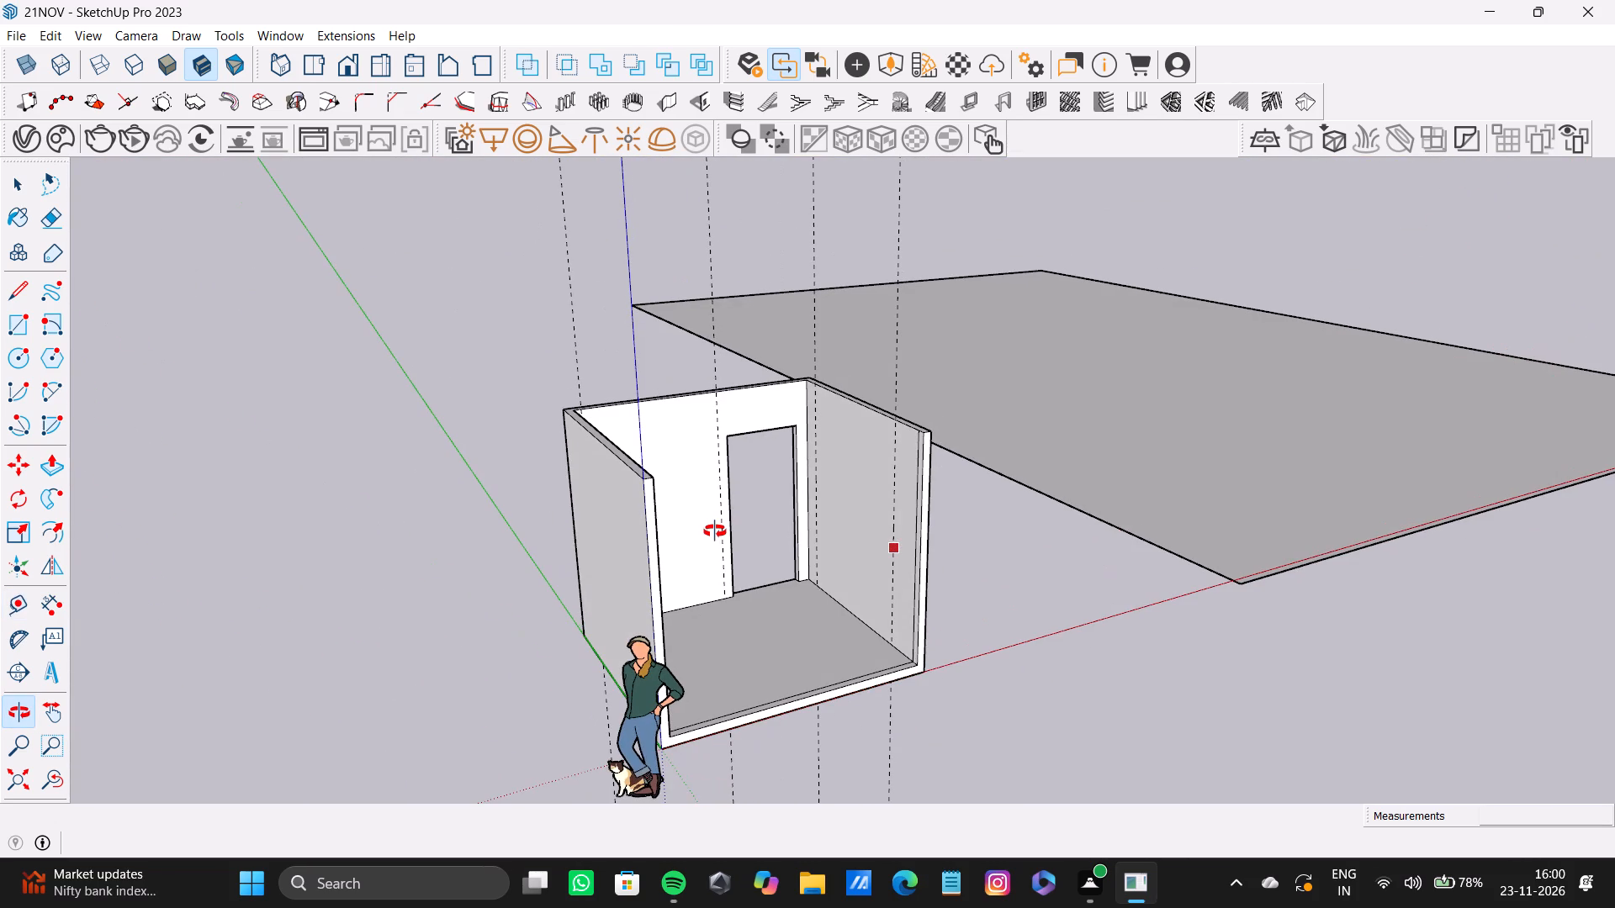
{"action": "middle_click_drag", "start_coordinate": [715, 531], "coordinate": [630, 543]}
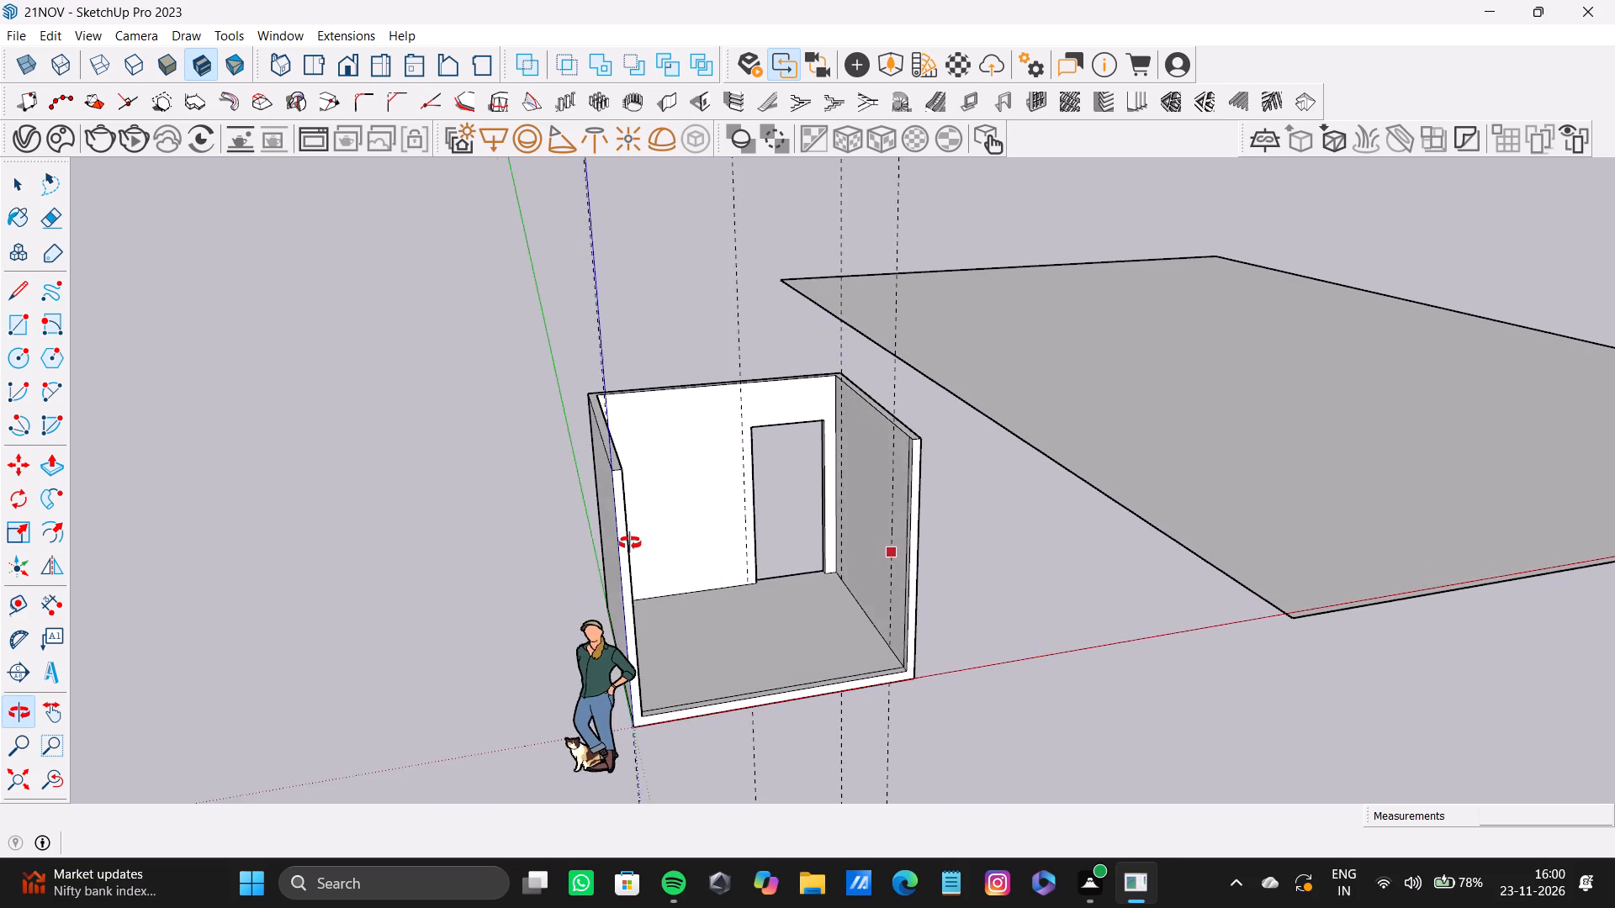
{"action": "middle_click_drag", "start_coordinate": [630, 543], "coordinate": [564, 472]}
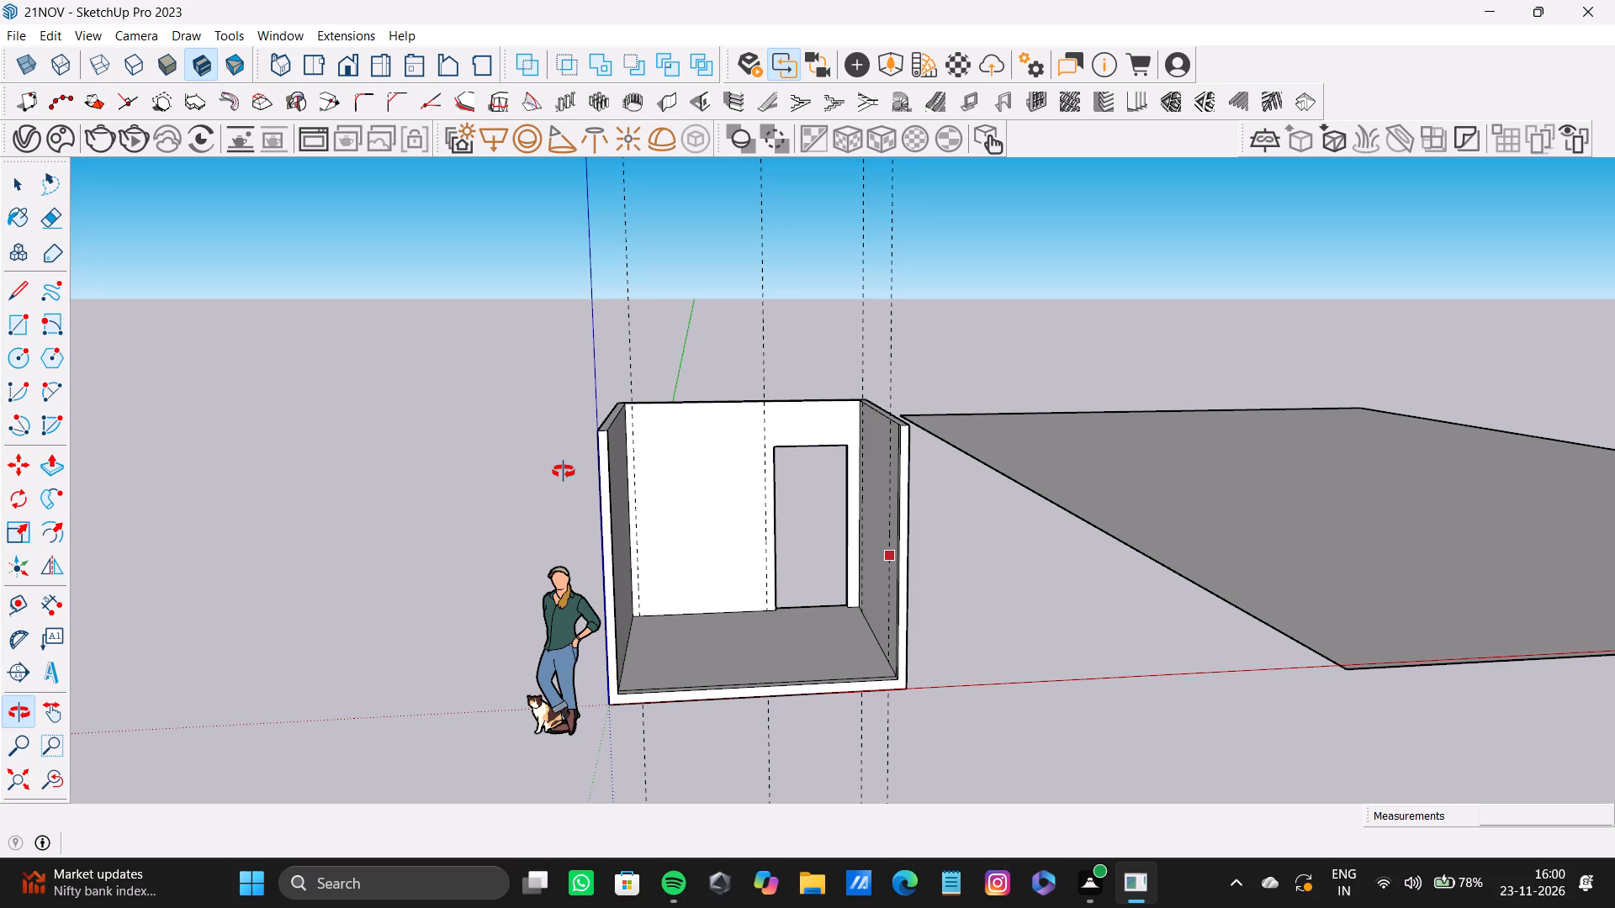
Add a vertical guide on the rear wall, offset about 2' 10" from the doorway-side guide toward the far side wall.
{"action": "middle_click_drag", "start_coordinate": [564, 472], "coordinate": [563, 468]}
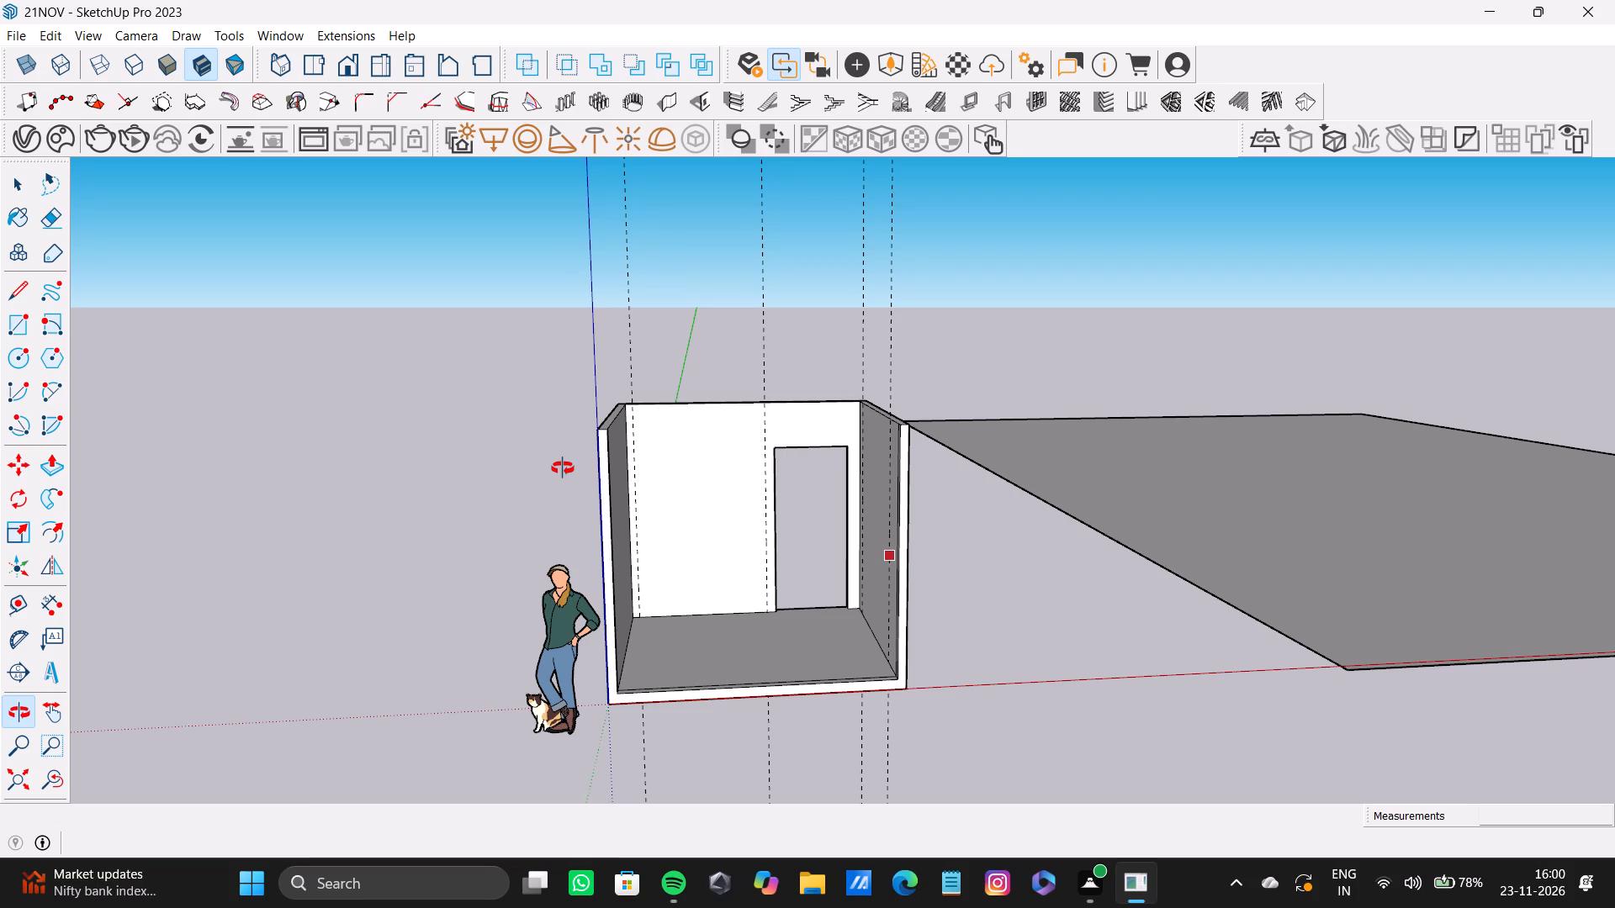
{"action": "middle_click_drag", "start_coordinate": [563, 468], "coordinate": [572, 468]}
{"action": "scroll", "coordinate": [754, 451], "scroll_direction": "up", "scroll_amount": 7}
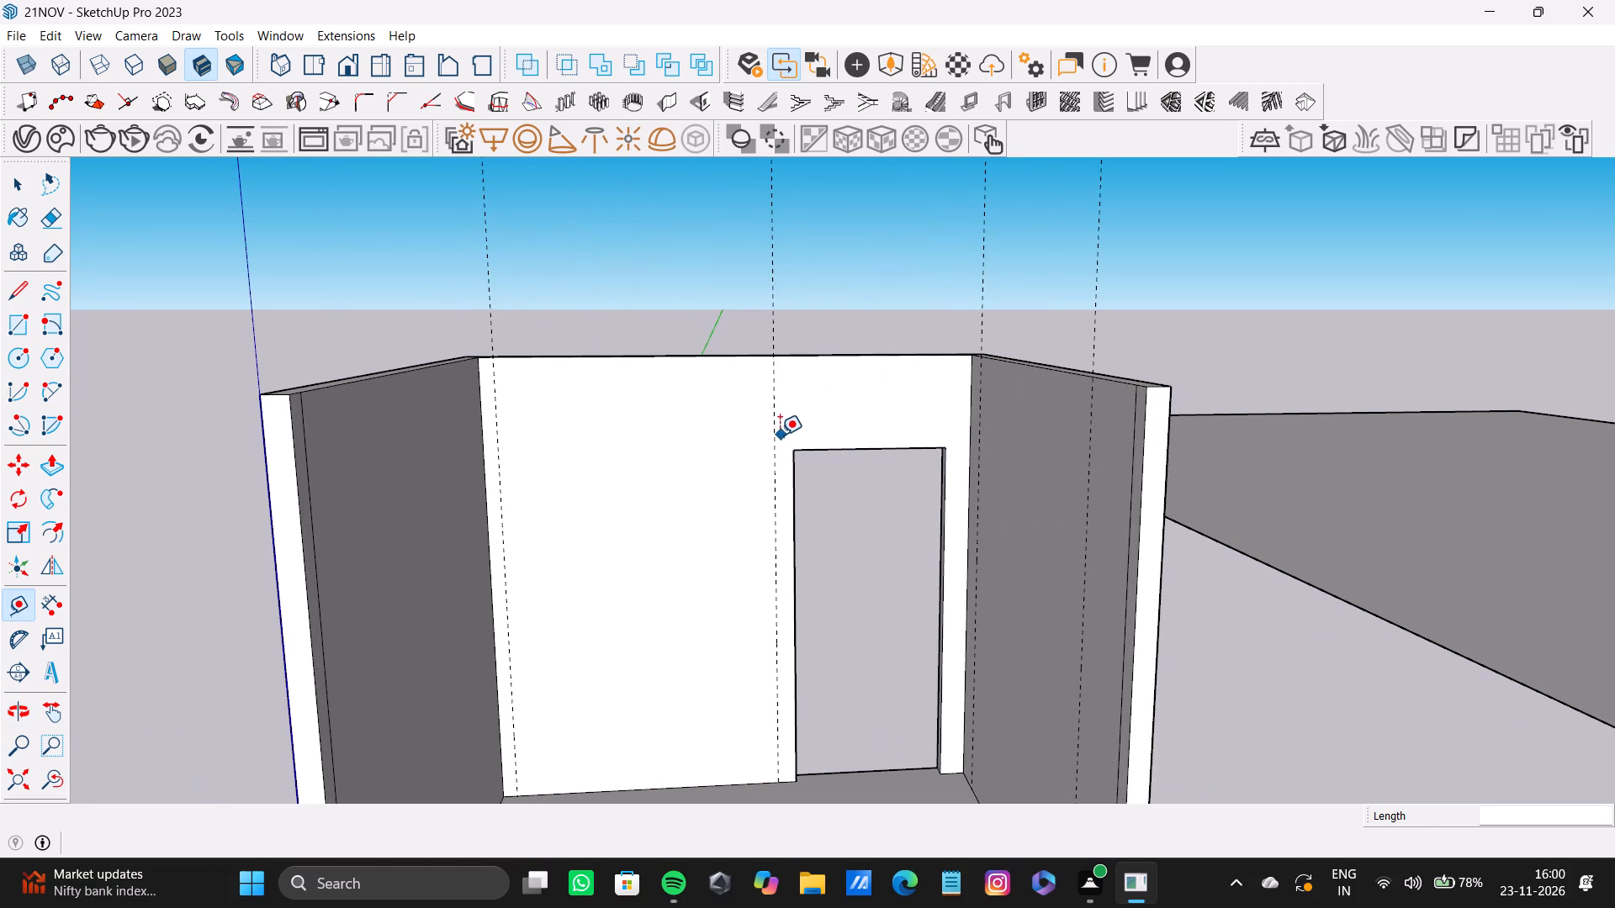
{"action": "left_click", "coordinate": [771, 436]}
{"action": "scroll", "coordinate": [650, 444], "scroll_direction": "down", "scroll_amount": 4}
{"action": "middle_click_drag", "start_coordinate": [650, 444], "coordinate": [609, 500], "text": "shift"}
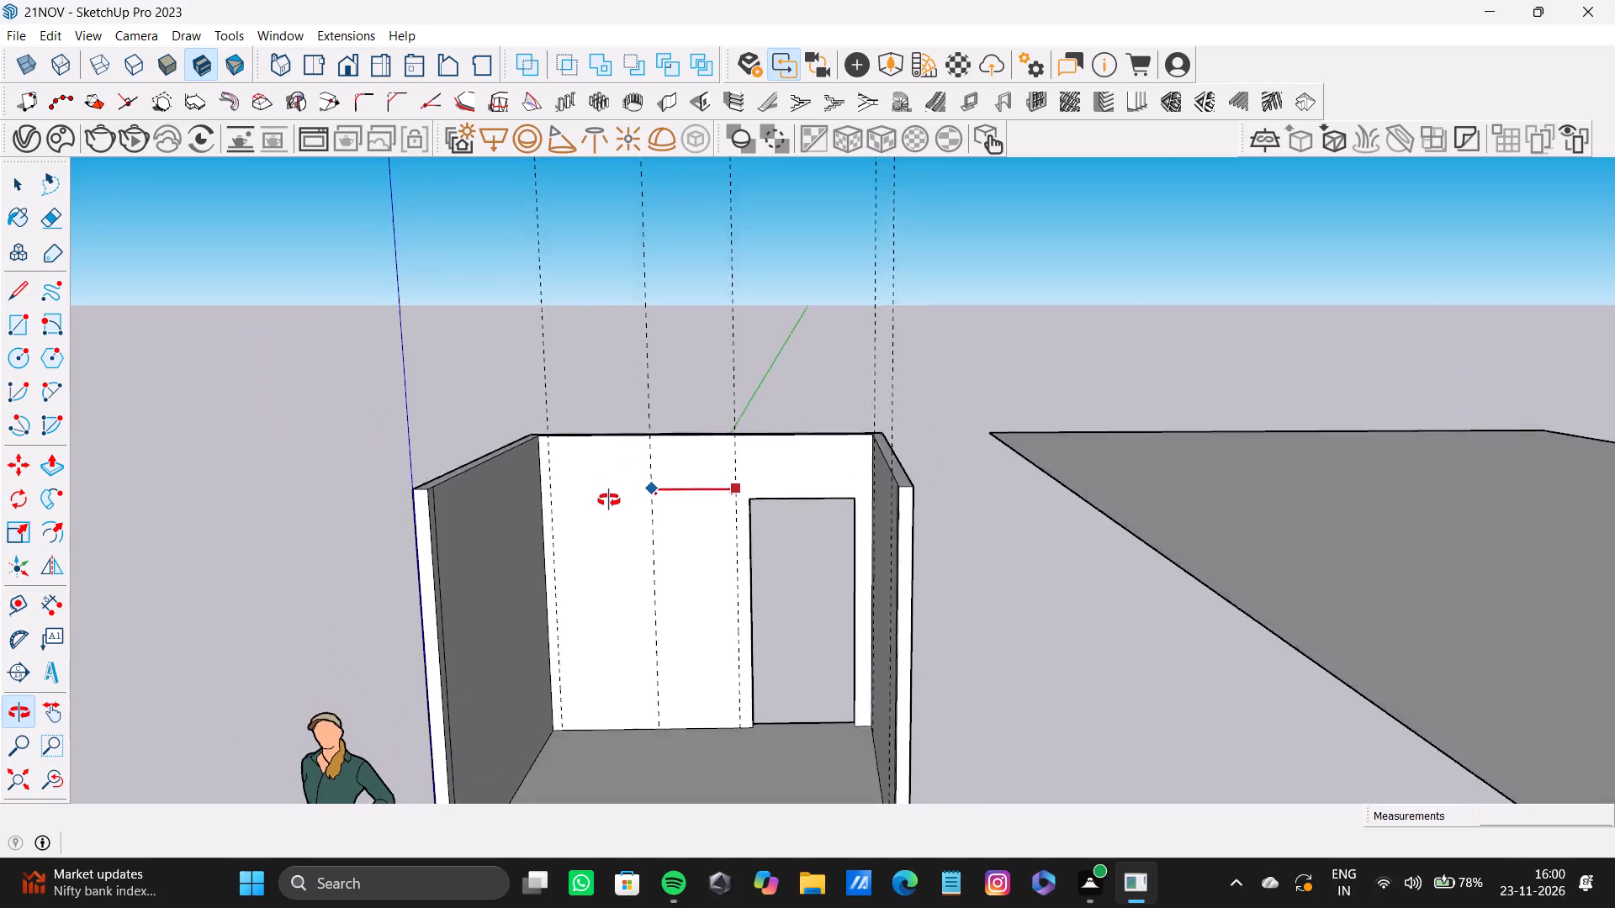
{"action": "middle_click_drag", "start_coordinate": [609, 500], "coordinate": [565, 520], "text": "shift"}
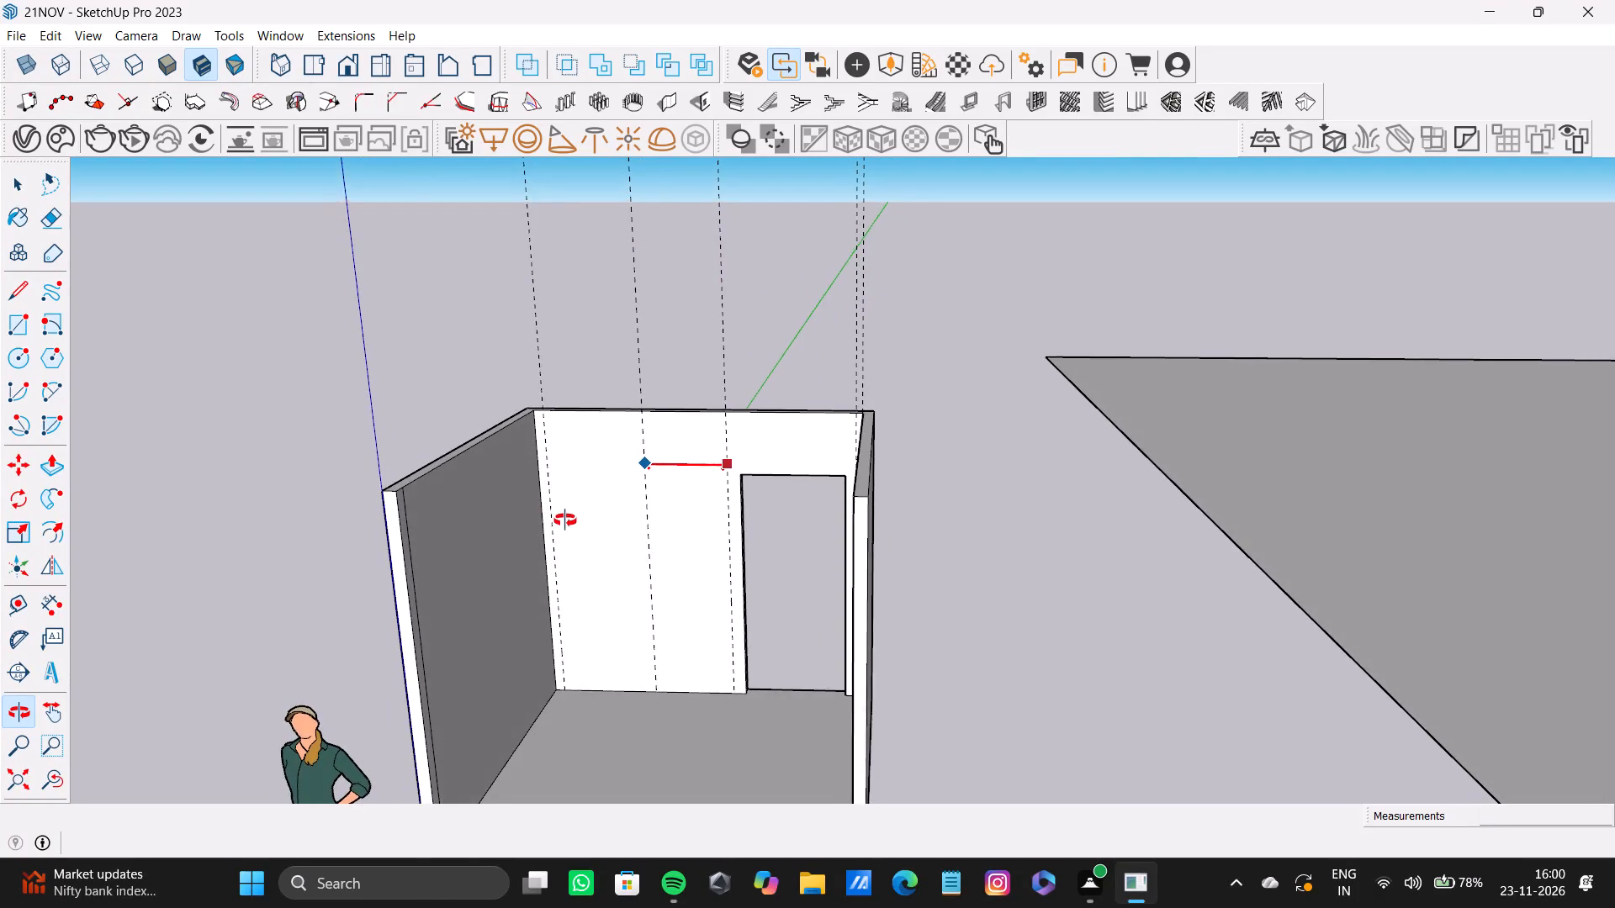
{"action": "middle_click_drag", "start_coordinate": [565, 520], "coordinate": [531, 536], "text": "shift"}
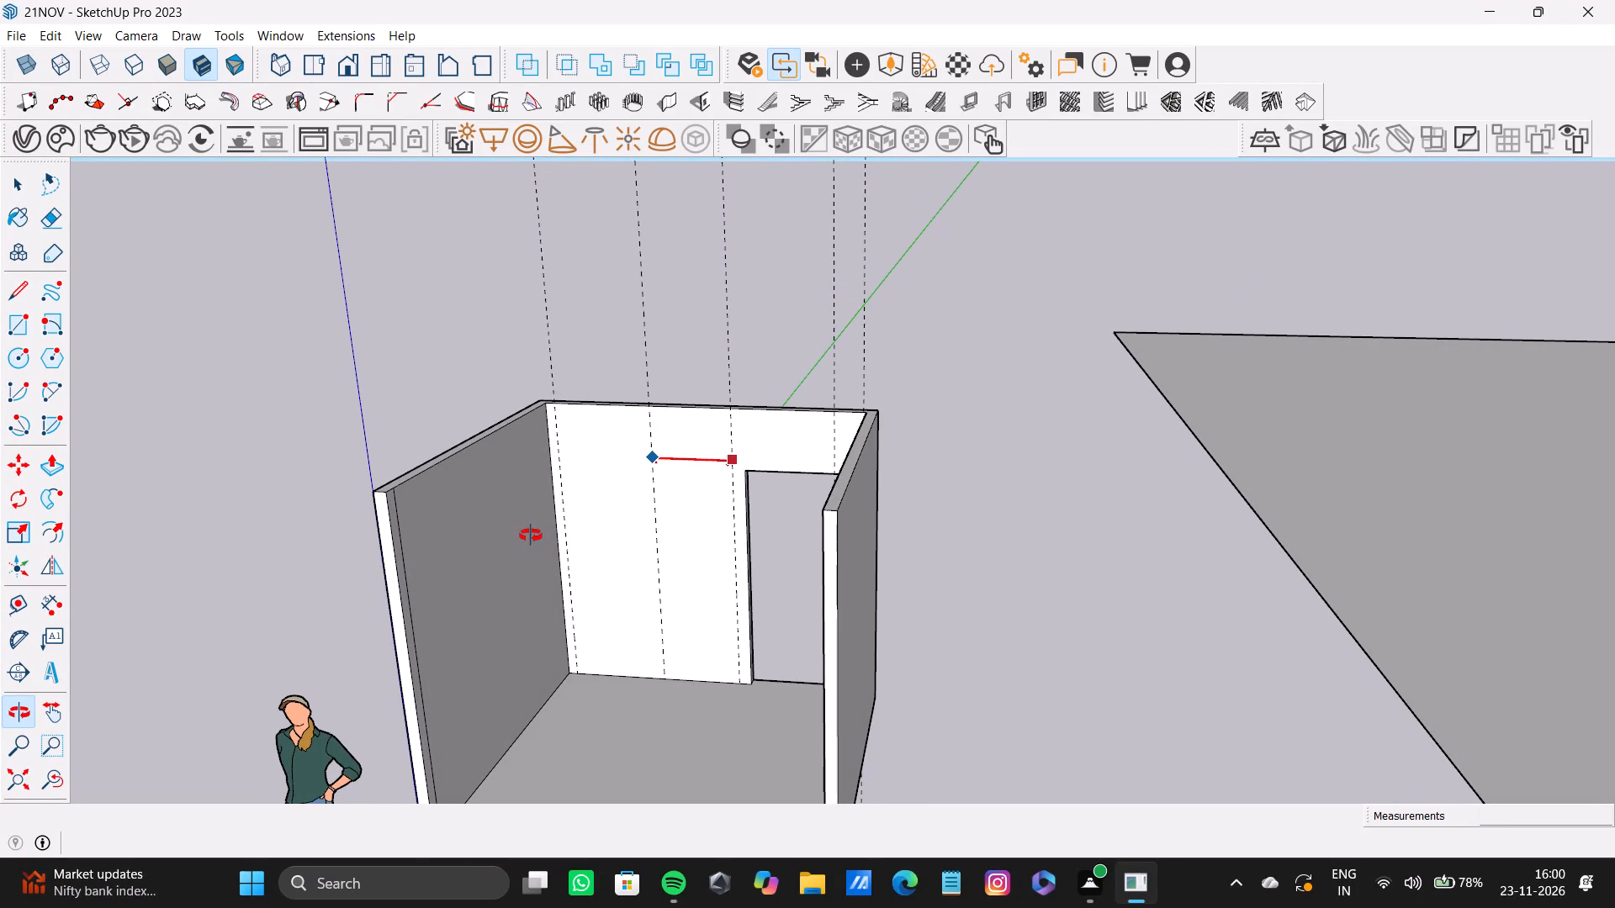
{"action": "middle_click_drag", "start_coordinate": [531, 536], "coordinate": [531, 534], "text": "shift"}
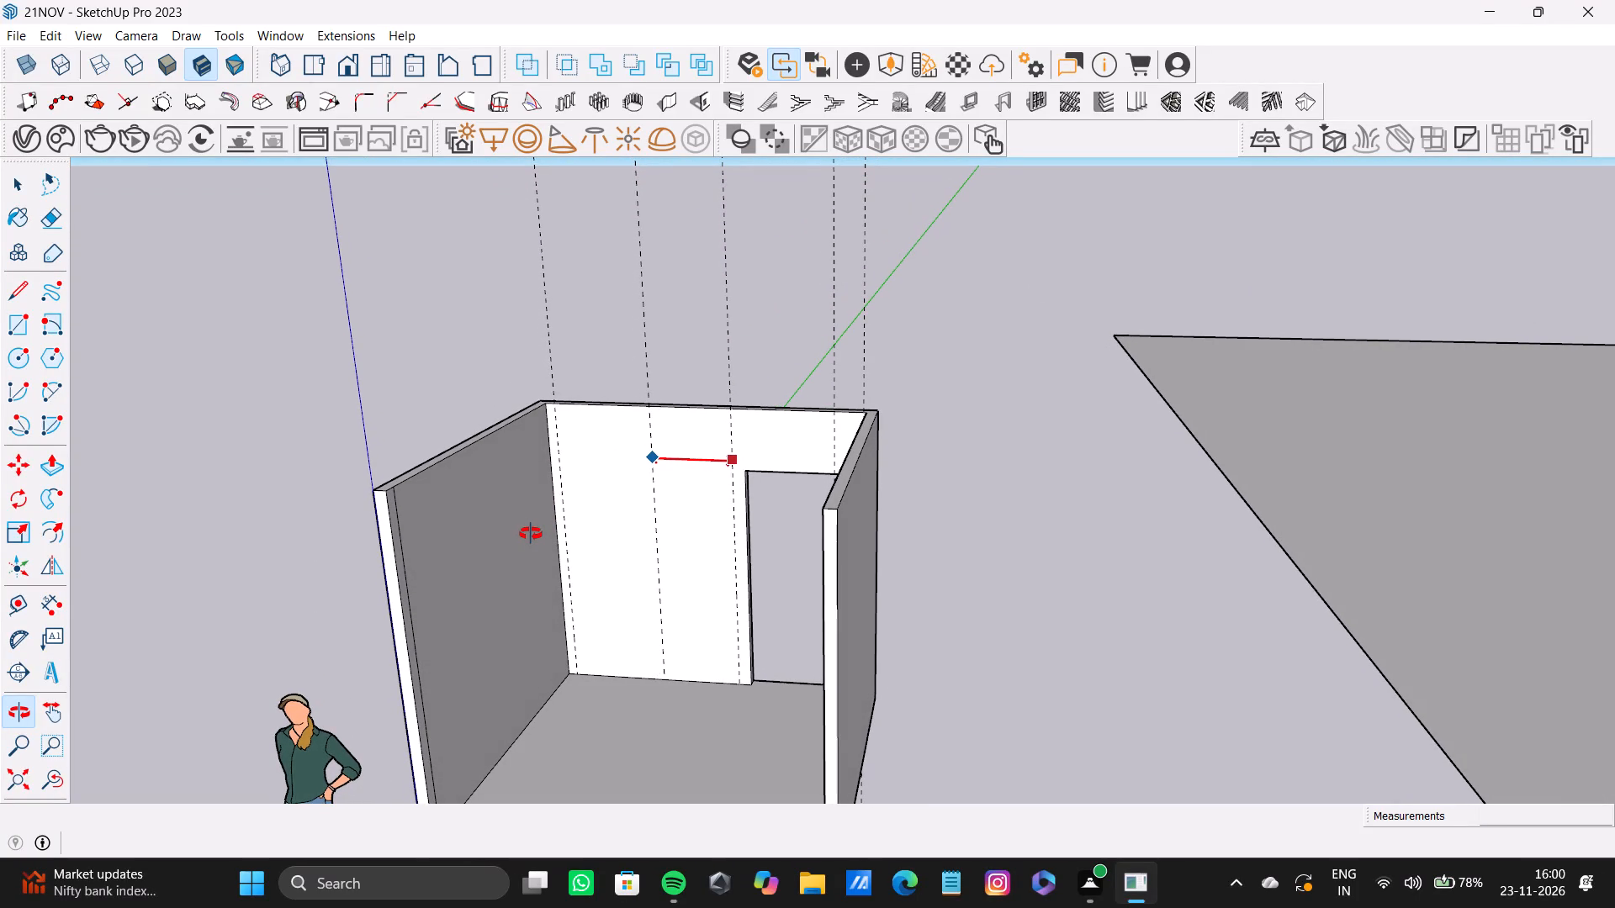
{"action": "middle_click_drag", "start_coordinate": [531, 534], "coordinate": [535, 529], "text": "shift"}
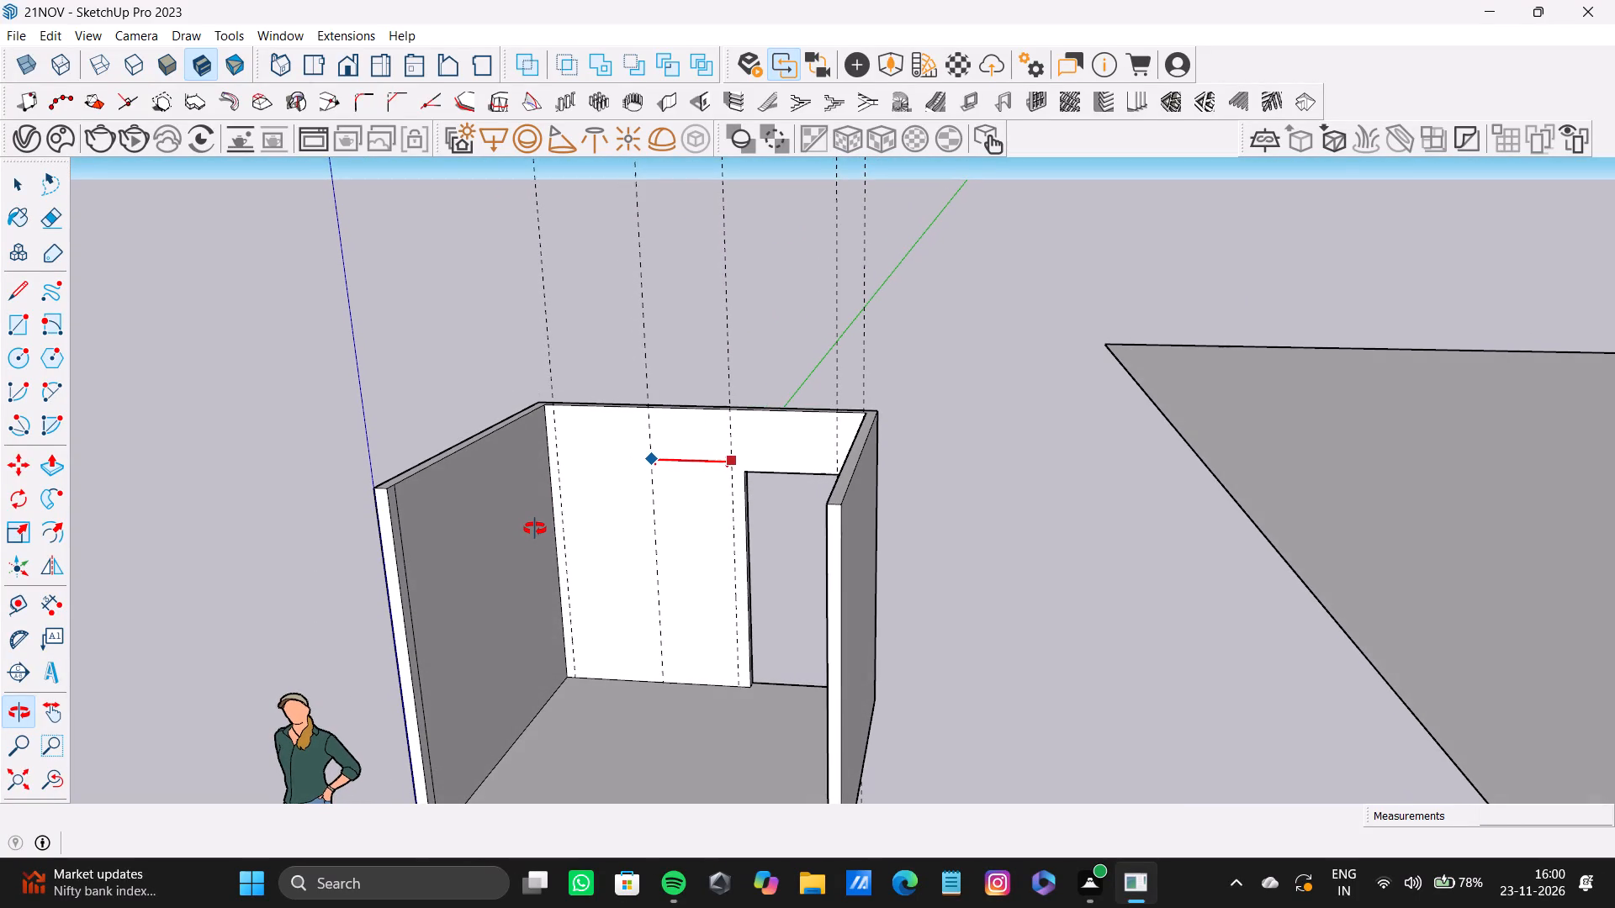
{"action": "middle_click_drag", "start_coordinate": [535, 529], "coordinate": [532, 526], "text": "shift"}
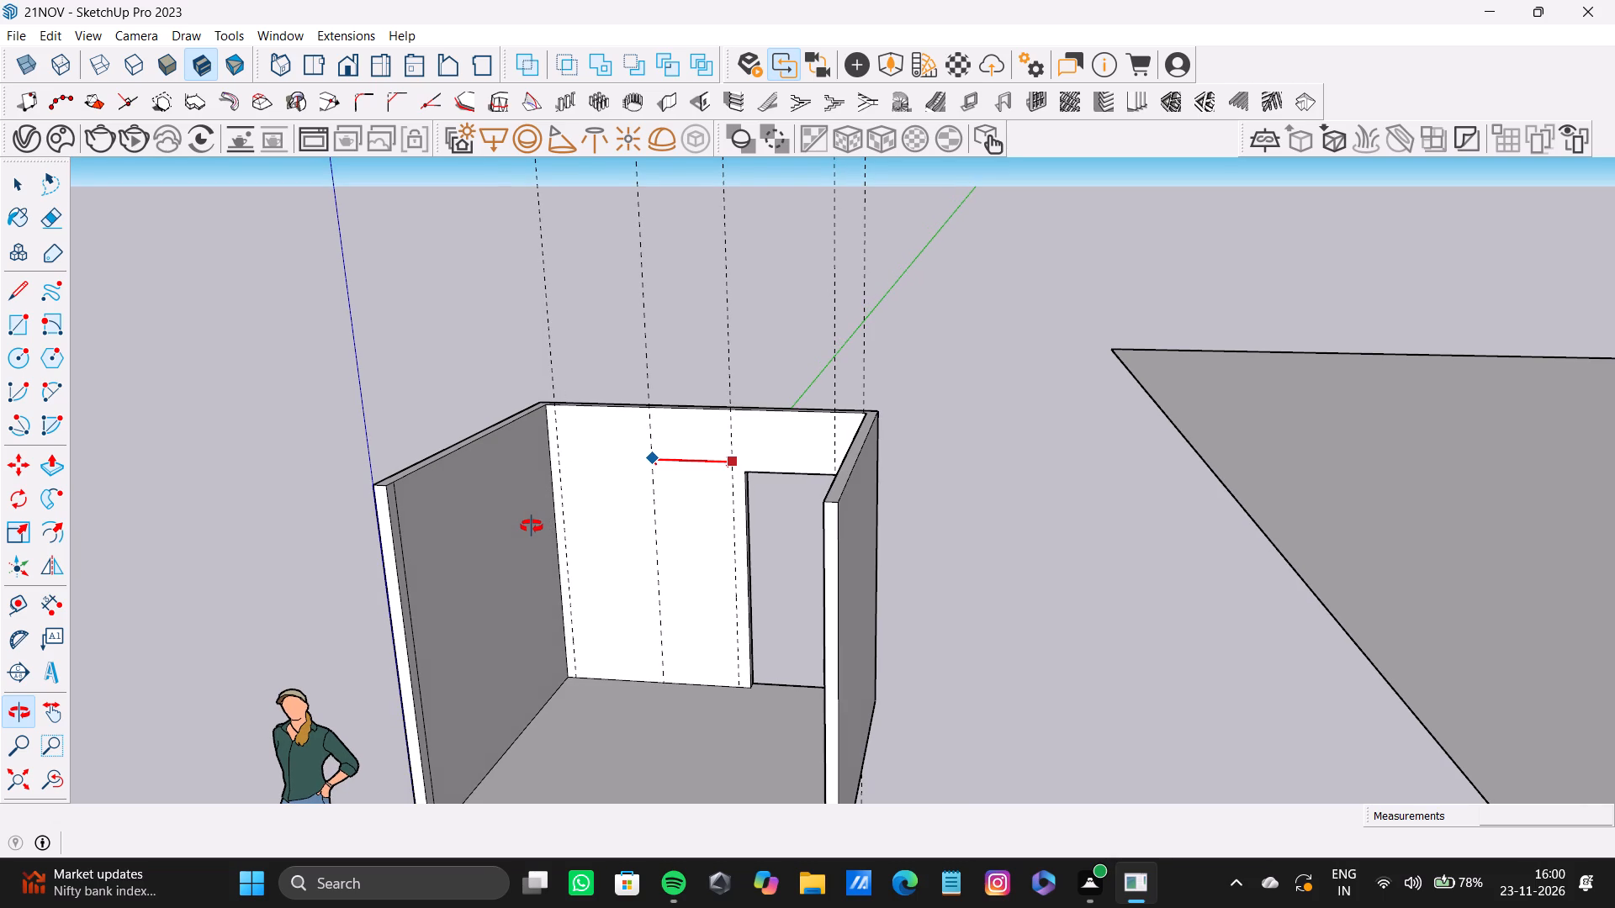
{"action": "middle_click_drag", "start_coordinate": [532, 526], "coordinate": [532, 525], "text": "shift"}
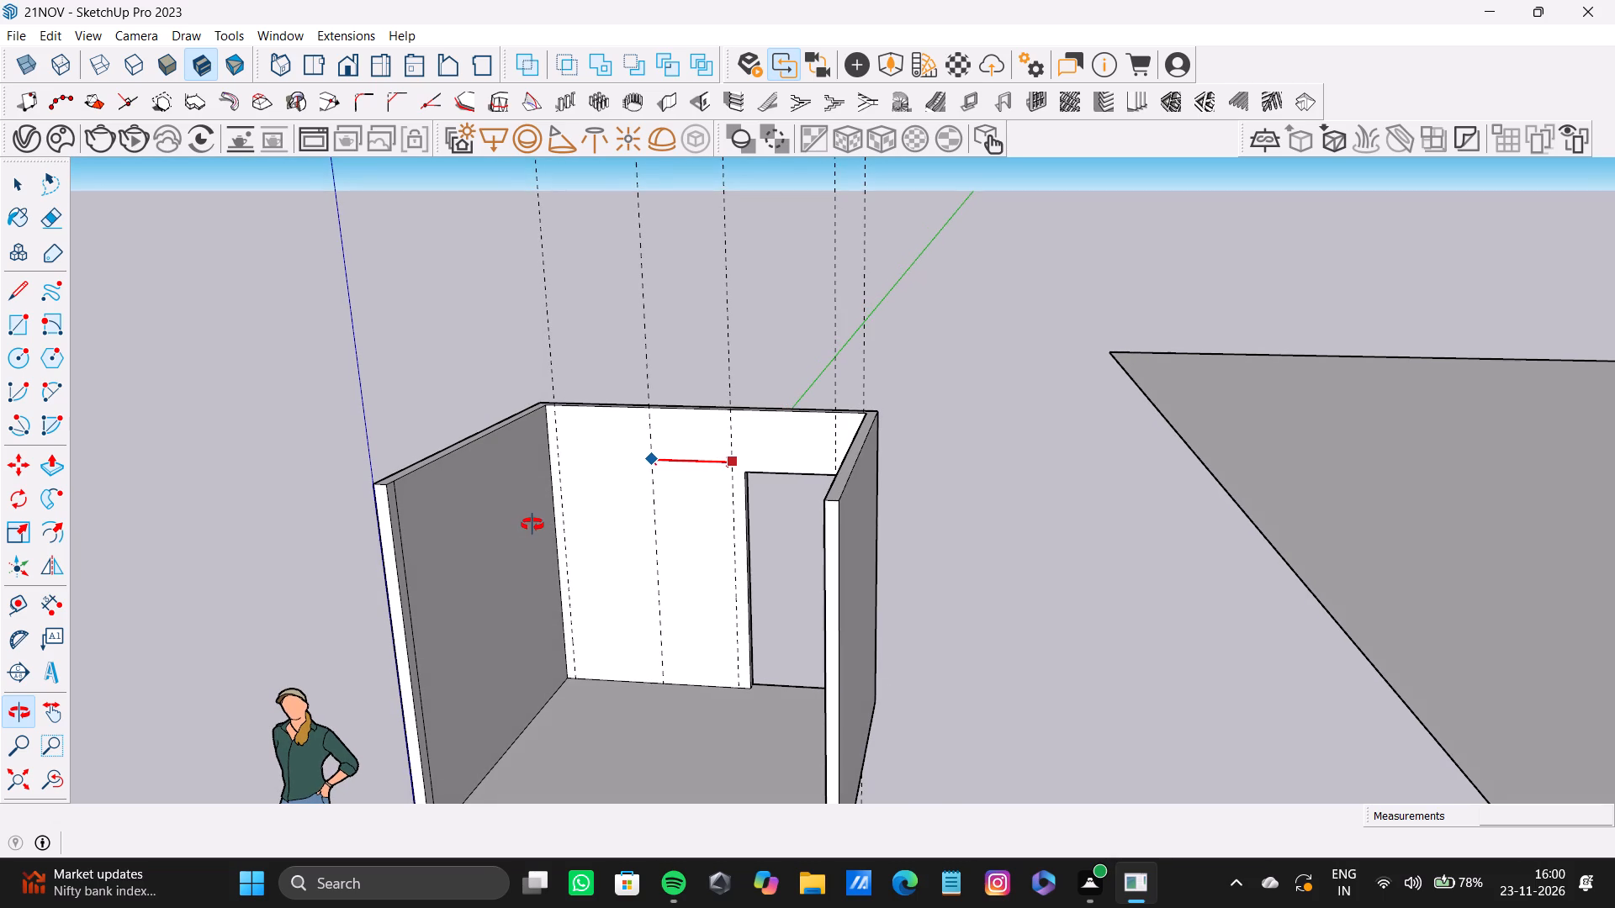
{"action": "middle_click_drag", "start_coordinate": [532, 525], "coordinate": [534, 520], "text": "shift"}
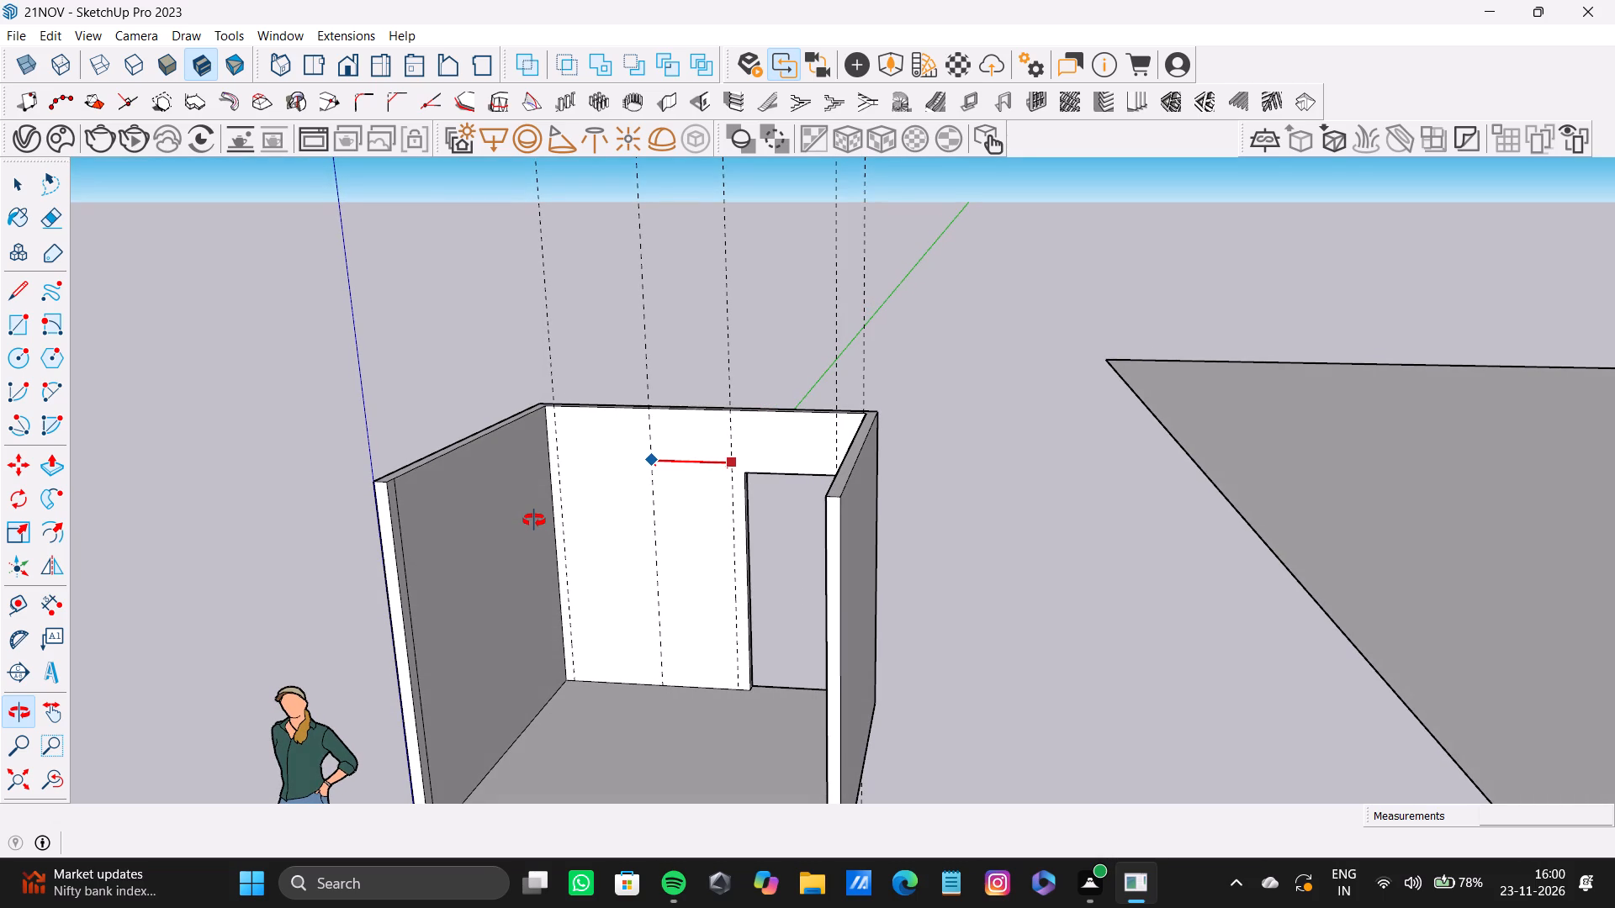
{"action": "middle_click_drag", "start_coordinate": [534, 520], "coordinate": [534, 520], "text": "shift"}
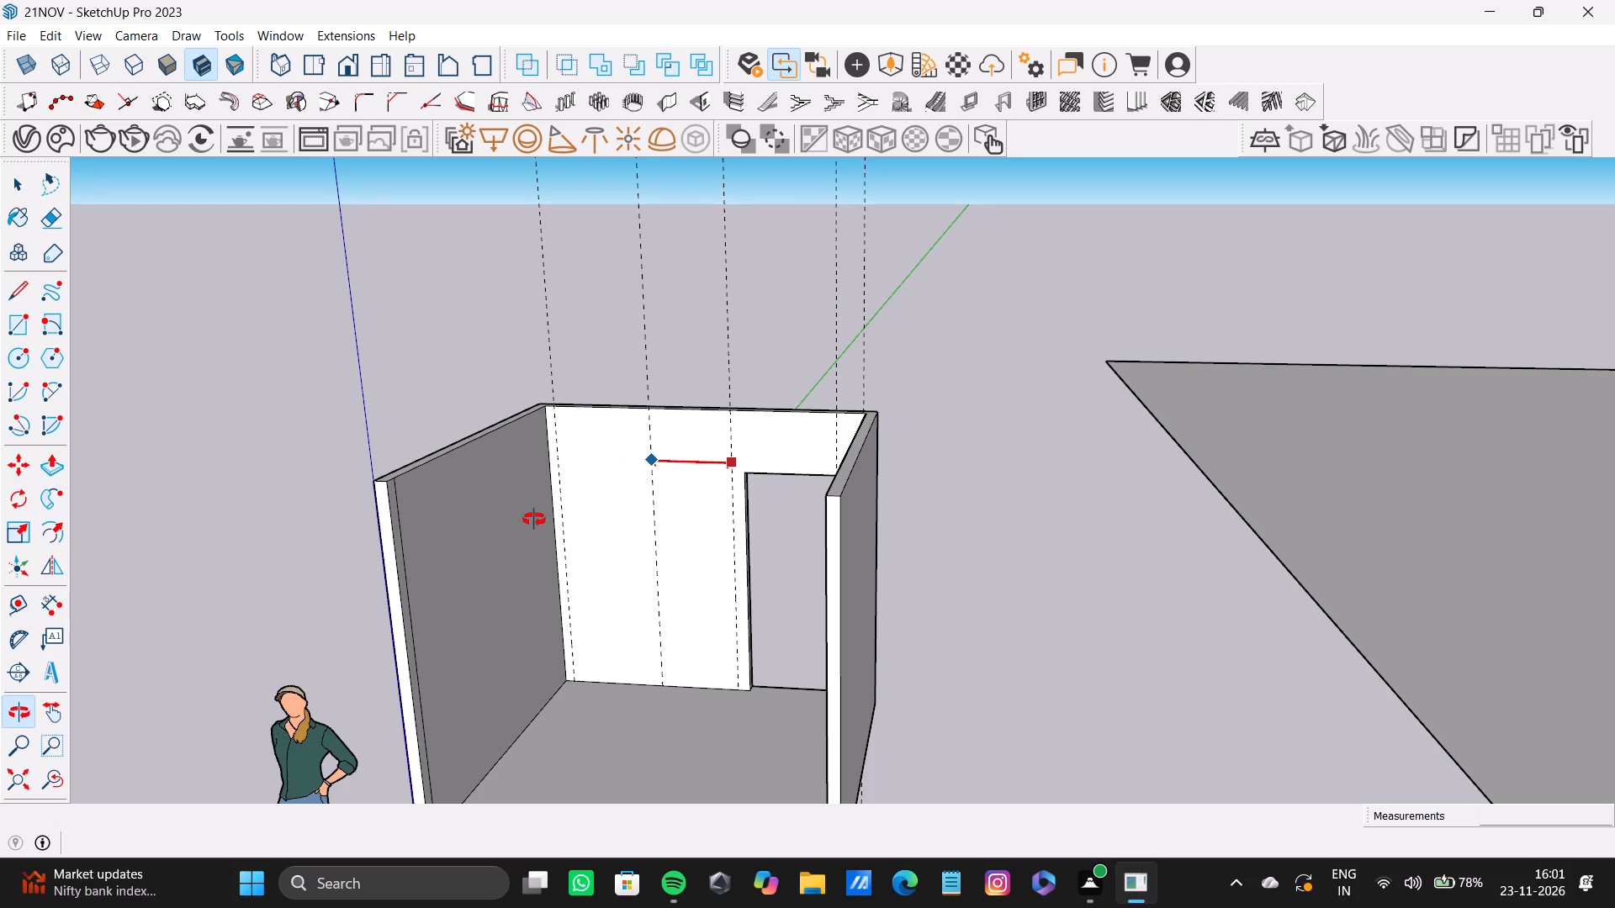
{"action": "middle_click_drag", "start_coordinate": [534, 520], "coordinate": [534, 516], "text": "shift"}
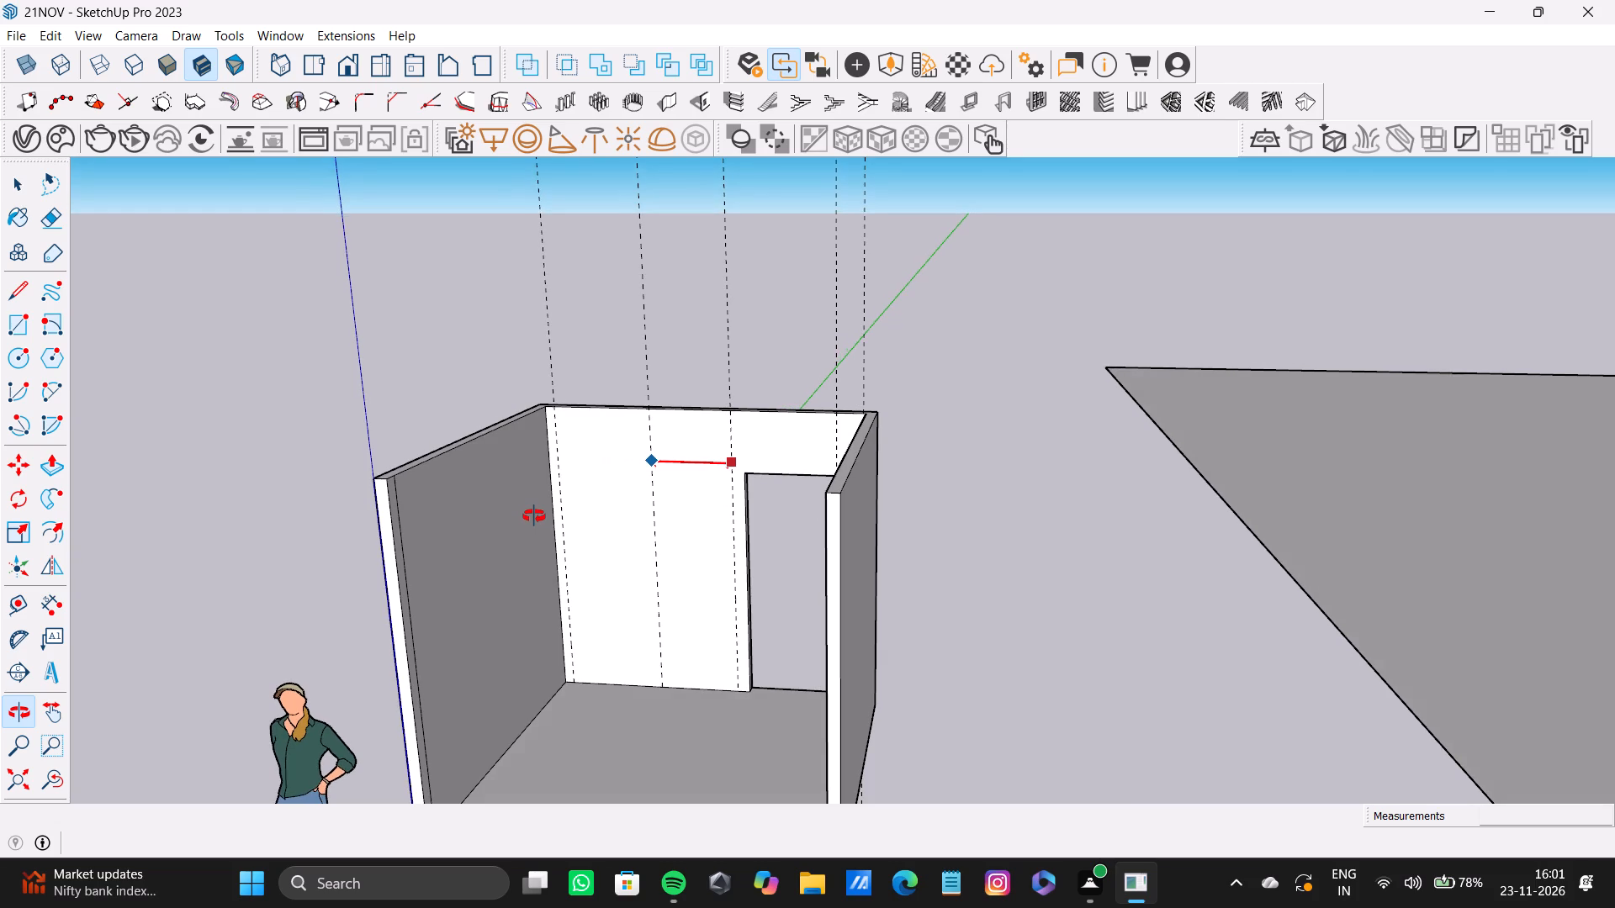
{"action": "middle_click_drag", "start_coordinate": [534, 516], "coordinate": [552, 529], "text": "shift"}
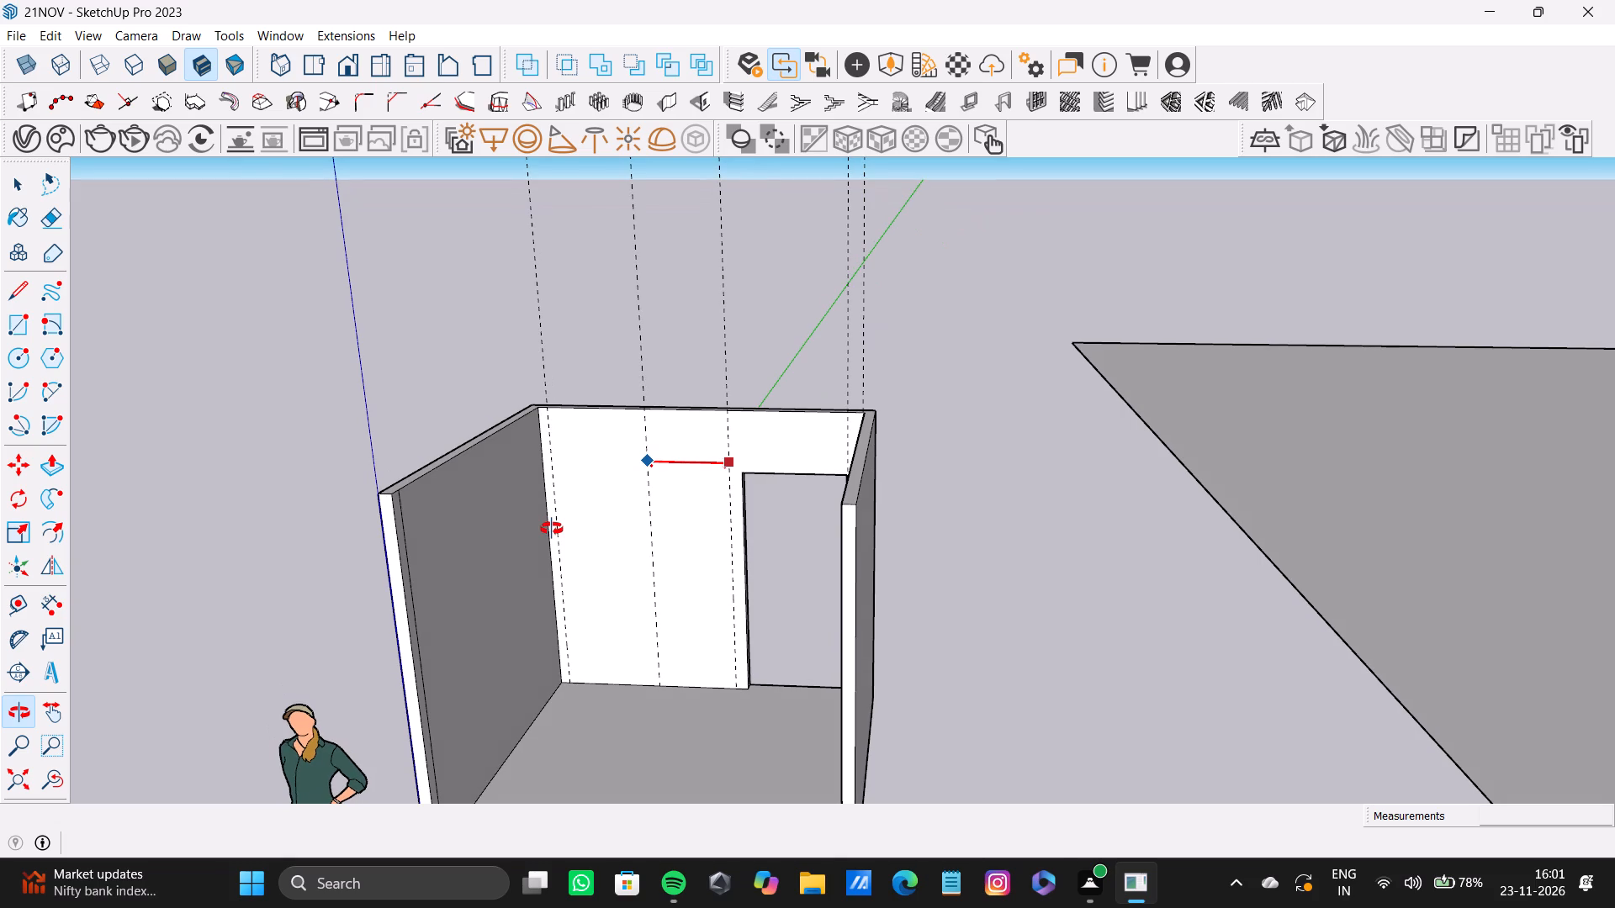
{"action": "middle_click_drag", "start_coordinate": [552, 529], "coordinate": [551, 529], "text": "shift"}
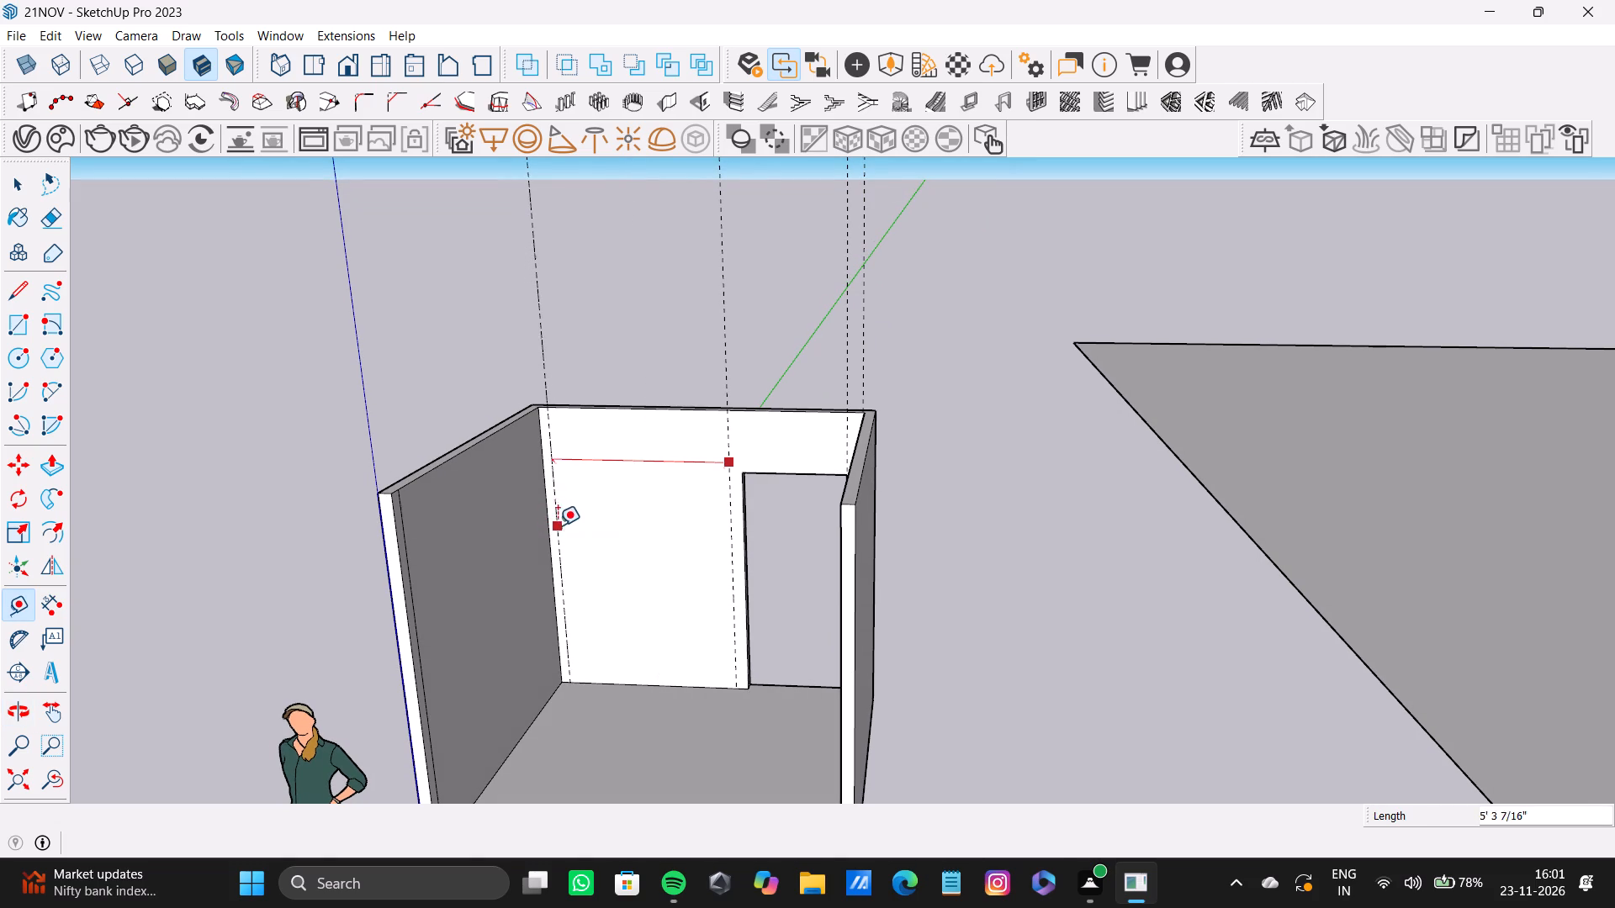
{"action": "scroll", "coordinate": [680, 505], "scroll_direction": "up", "scroll_amount": 2}
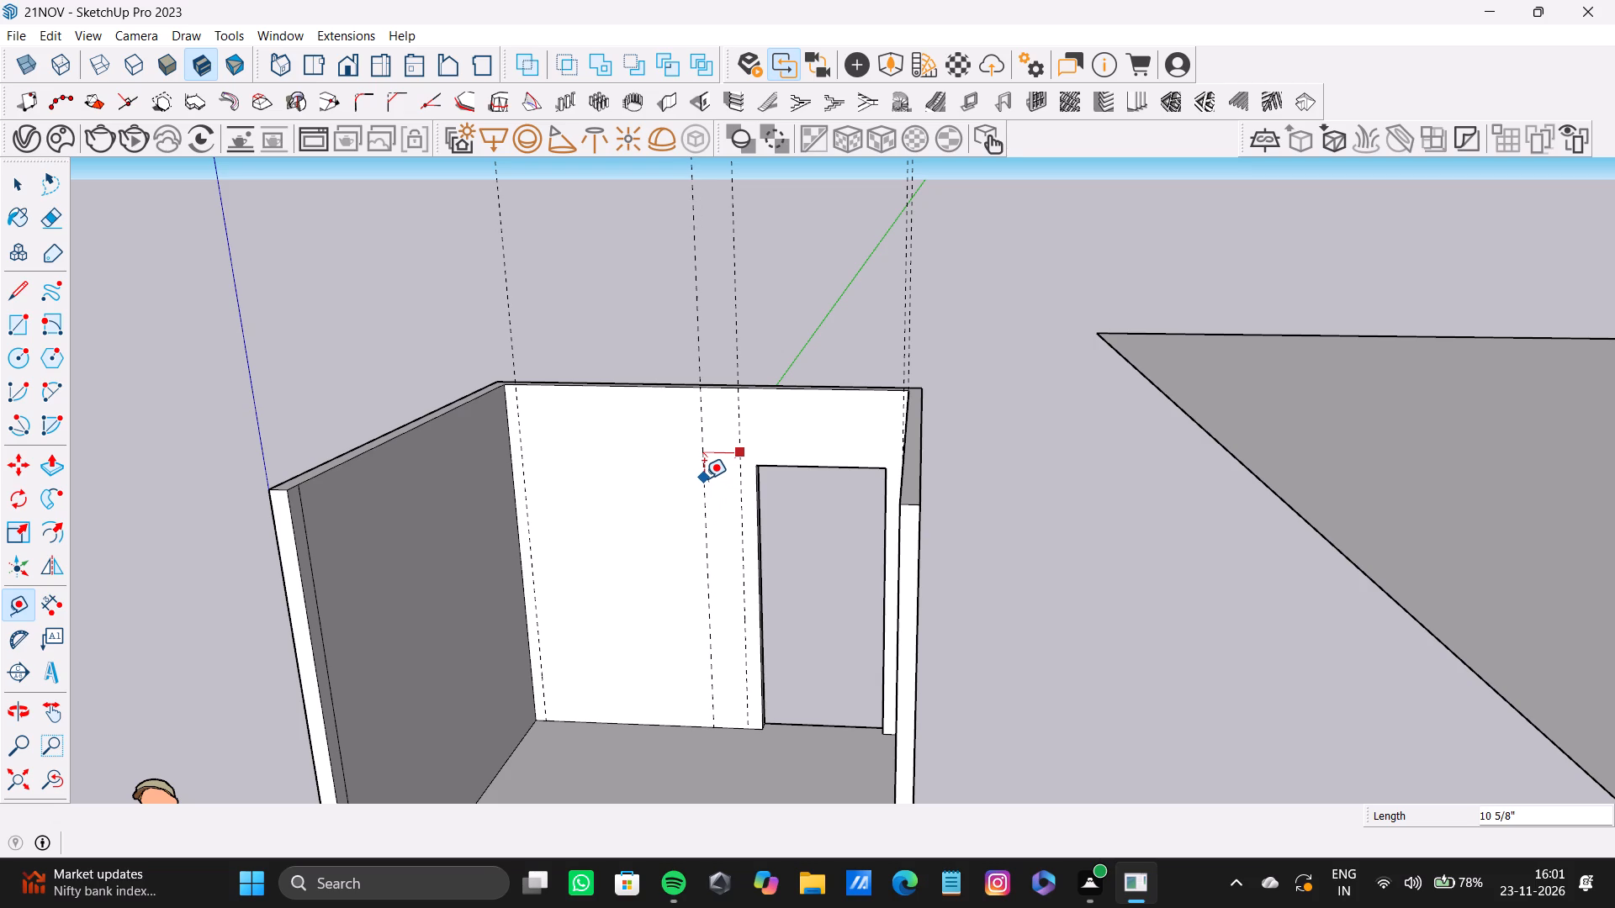
{"action": "scroll", "coordinate": [679, 457], "scroll_direction": "down", "scroll_amount": 2}
{"action": "middle_click_drag", "start_coordinate": [670, 453], "coordinate": [724, 574], "text": "shift"}
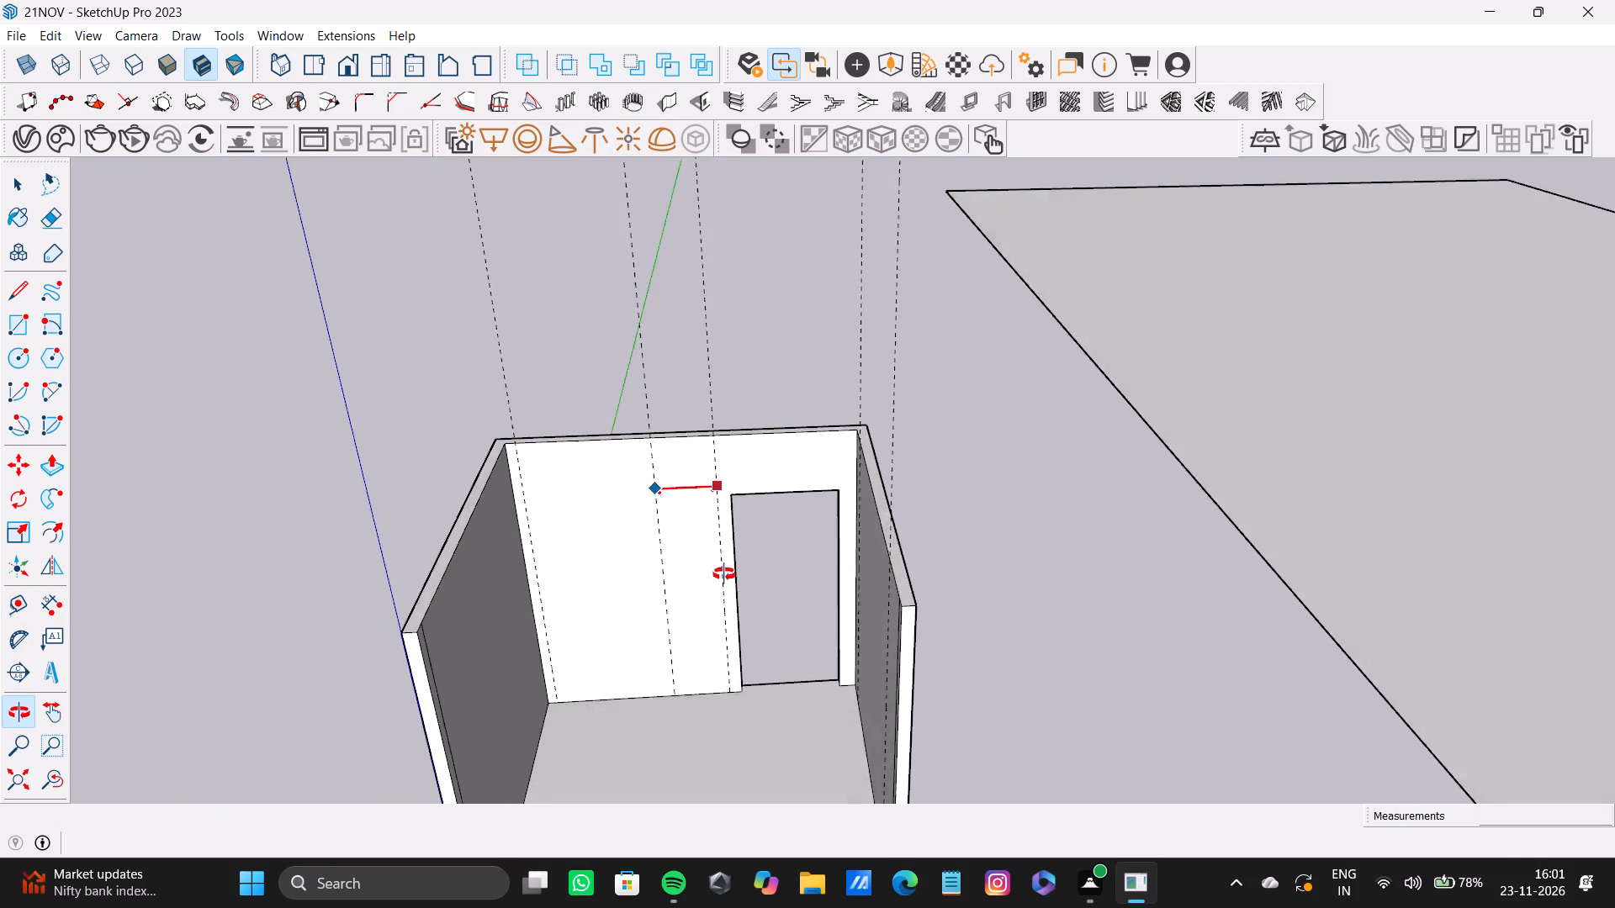
{"action": "middle_click_drag", "start_coordinate": [724, 574], "coordinate": [717, 543], "text": "shift"}
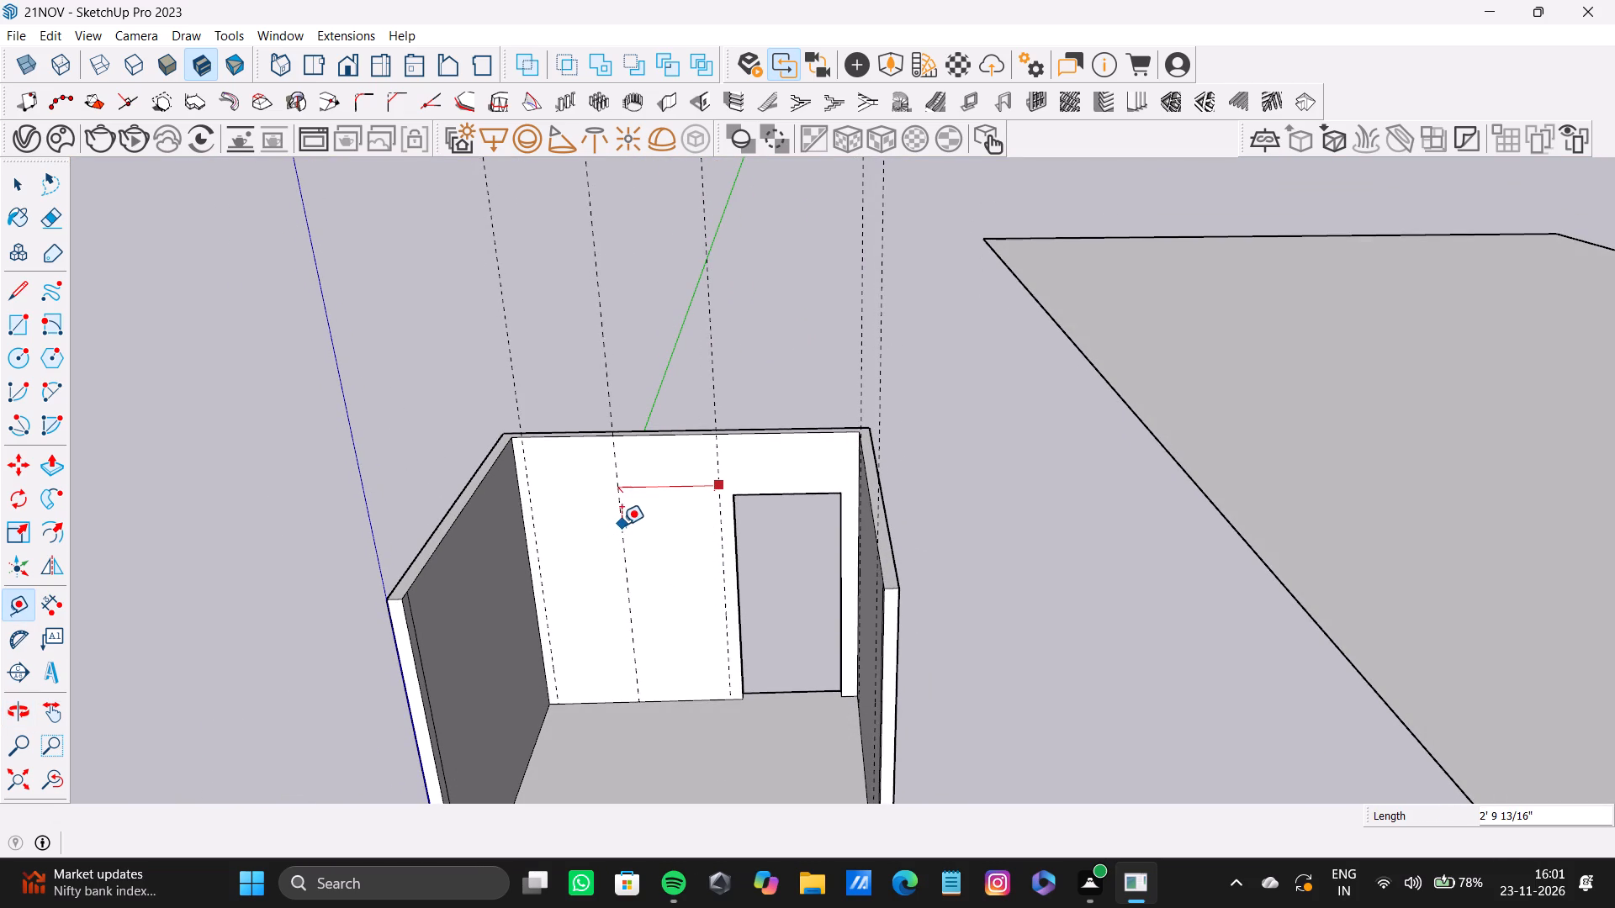
{"action": "left_click", "coordinate": [622, 525]}
Add a horizontal guide across the rear wall, about 1' 7" below its top edge, just above the doorway.
{"action": "scroll", "coordinate": [700, 440], "scroll_direction": "up", "scroll_amount": 8}
{"action": "left_click", "coordinate": [710, 426]}
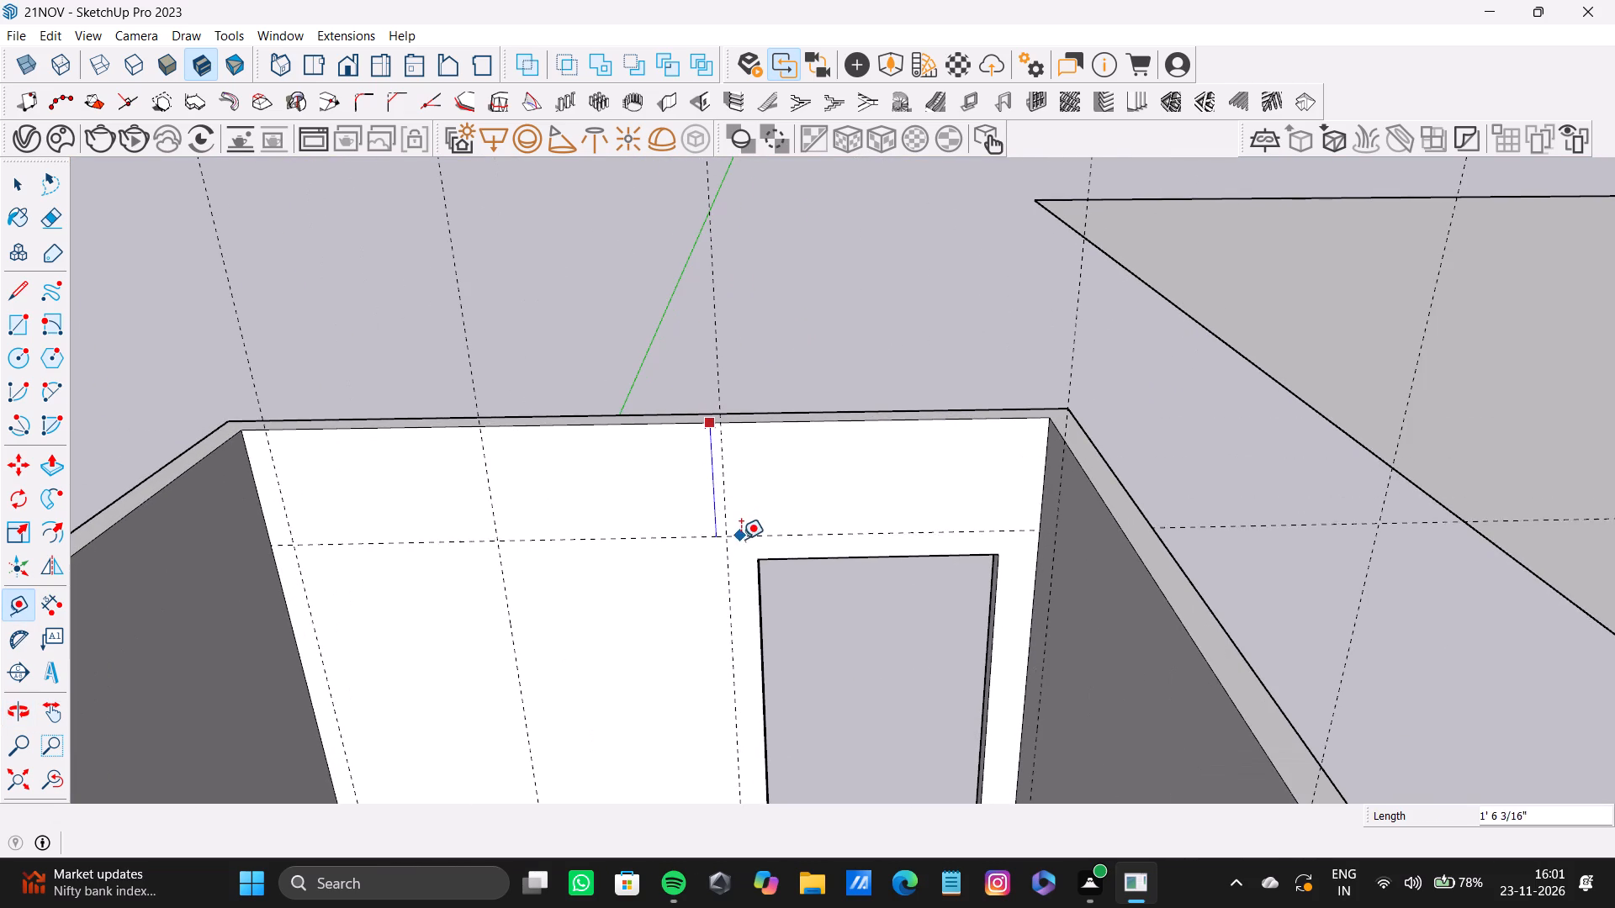
{"action": "middle_click_drag", "start_coordinate": [742, 550], "coordinate": [722, 376]}
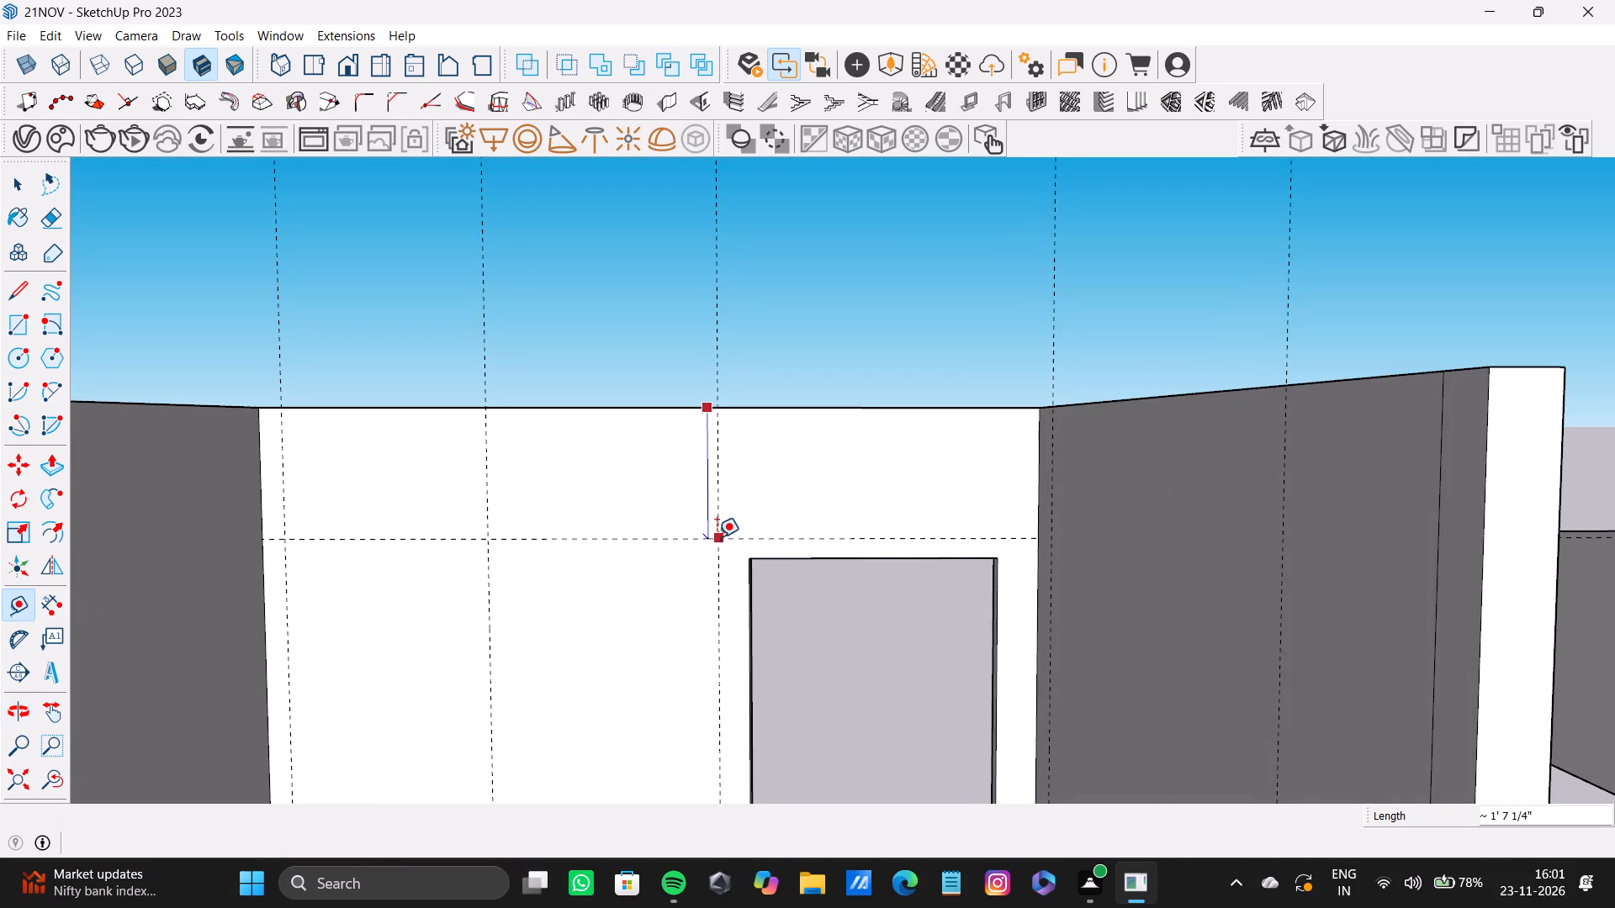
{"action": "left_click", "coordinate": [718, 525]}
Delete the vertical guide on the rear wall that lies just short of the far side wall.
{"action": "scroll", "coordinate": [559, 542], "scroll_direction": "down", "scroll_amount": 4}
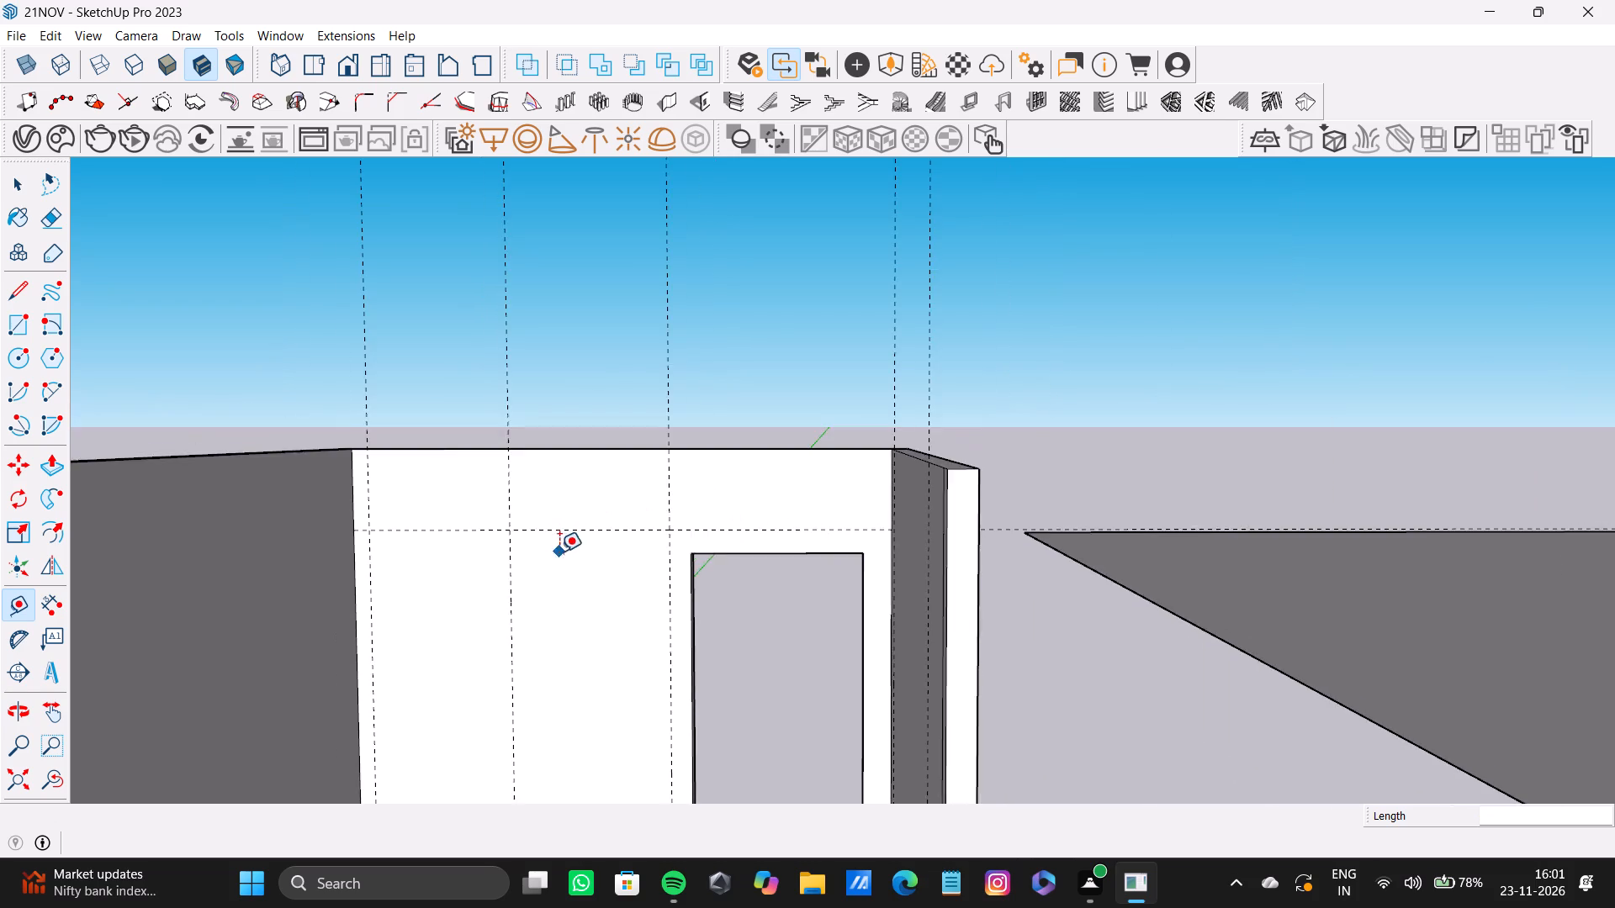
{"action": "middle_click_drag", "start_coordinate": [559, 552], "coordinate": [550, 602], "text": "shift"}
{"action": "key", "text": "space"}
{"action": "left_click", "coordinate": [381, 529]}
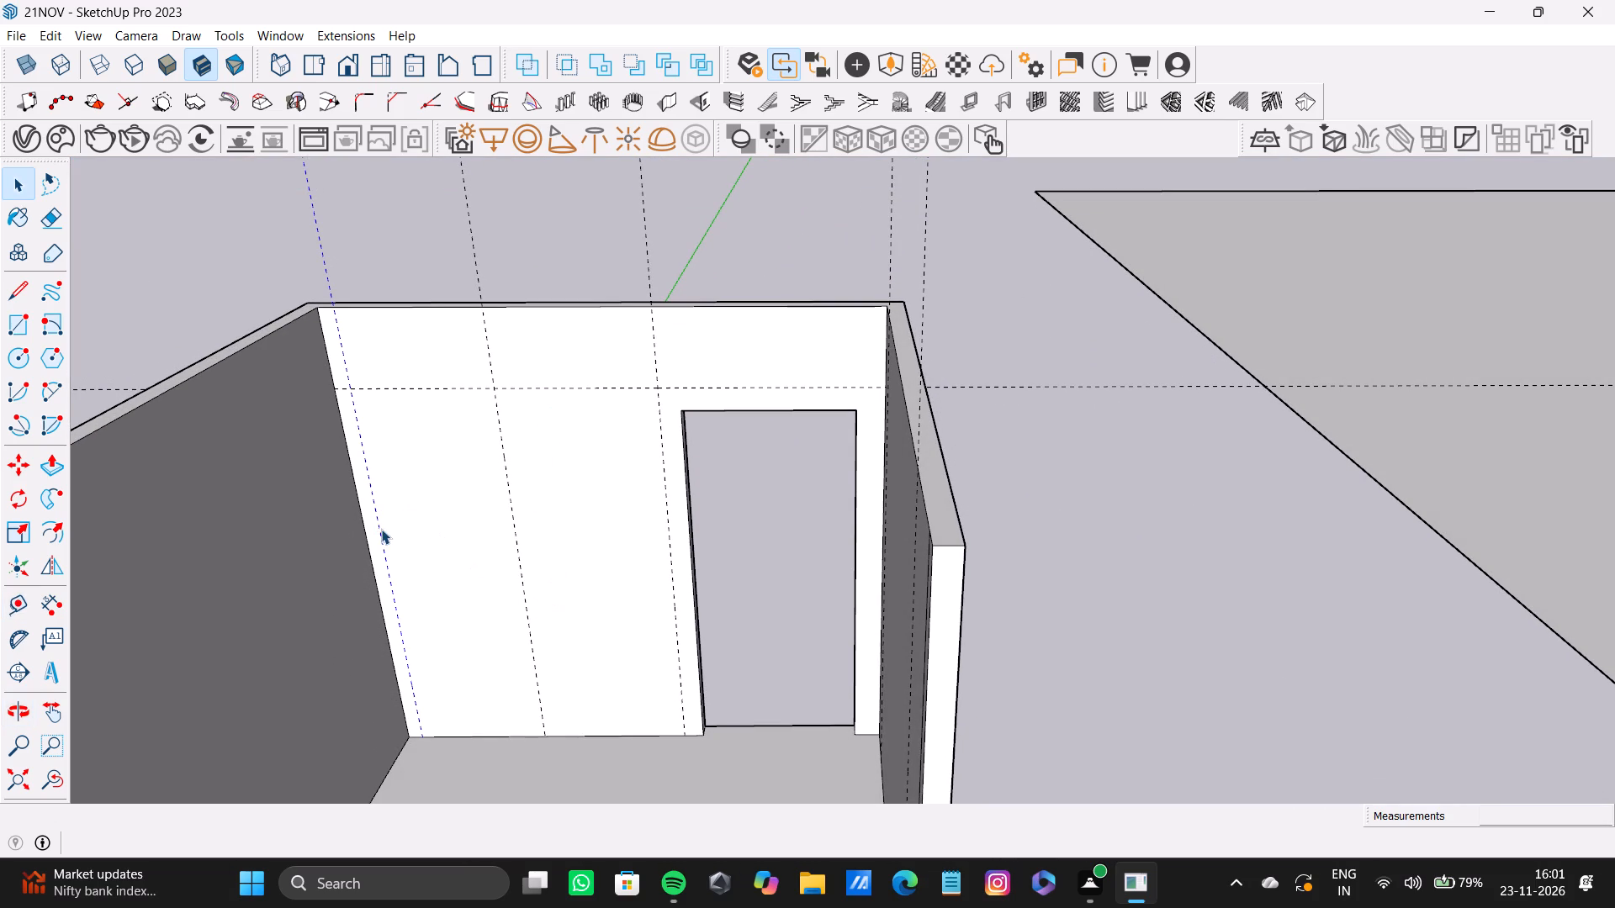
{"action": "key", "text": "Delete"}
Add a vertical guide at the rear wall's corner with the far side wall, offset about 2' 9" from the middle guide.
{"action": "key", "text": "t"}
{"action": "left_click", "coordinate": [509, 480]}
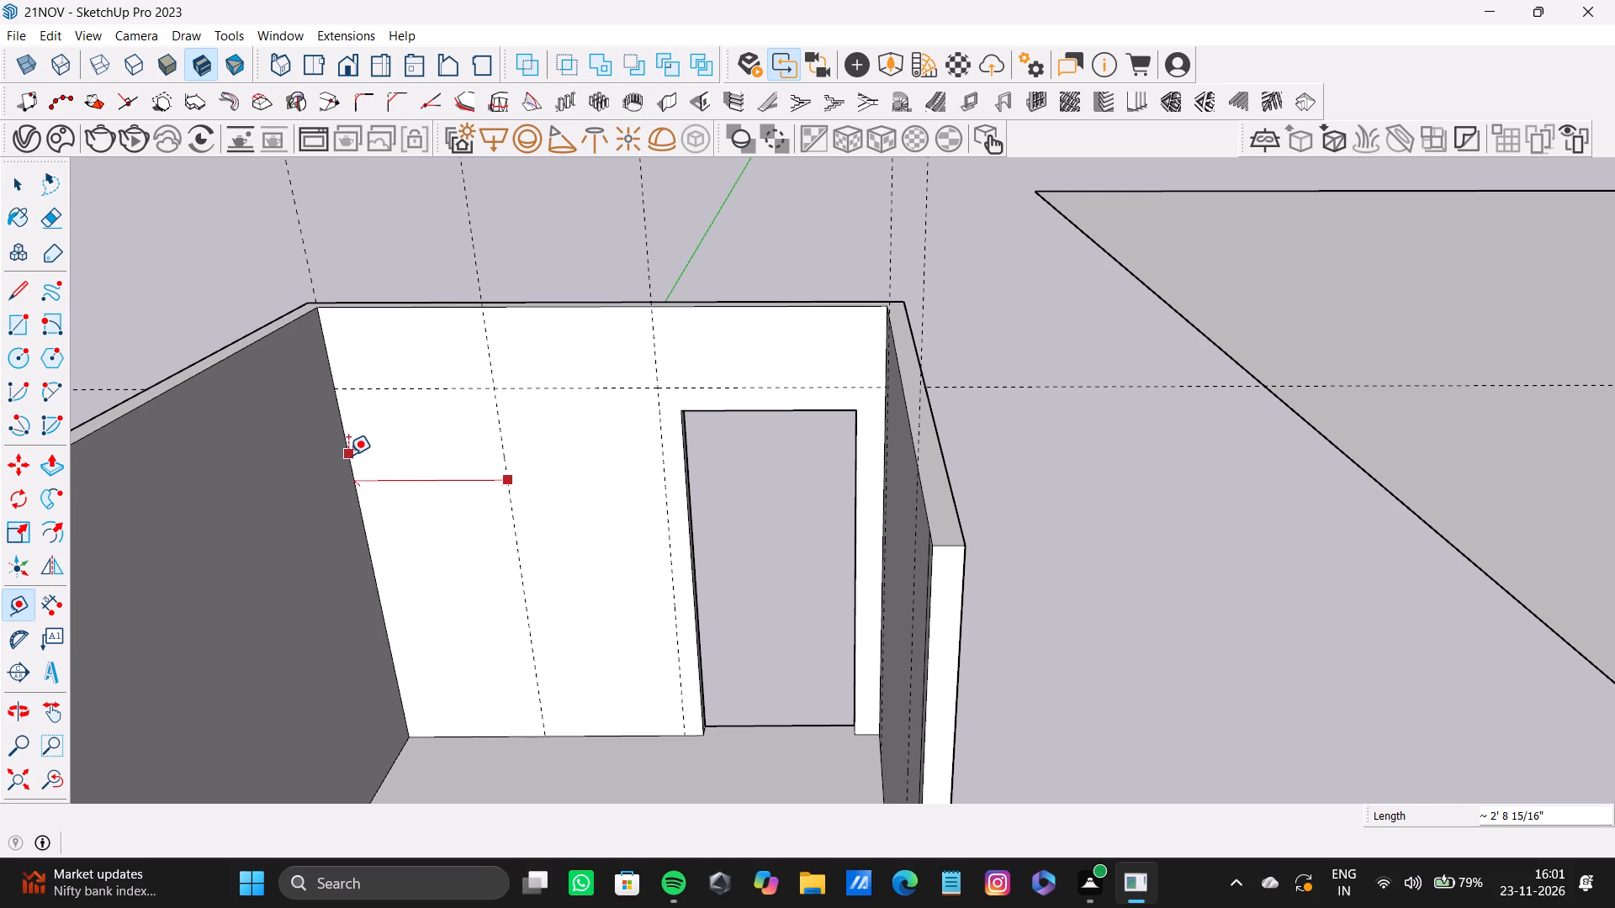
{"action": "left_click", "coordinate": [348, 455]}
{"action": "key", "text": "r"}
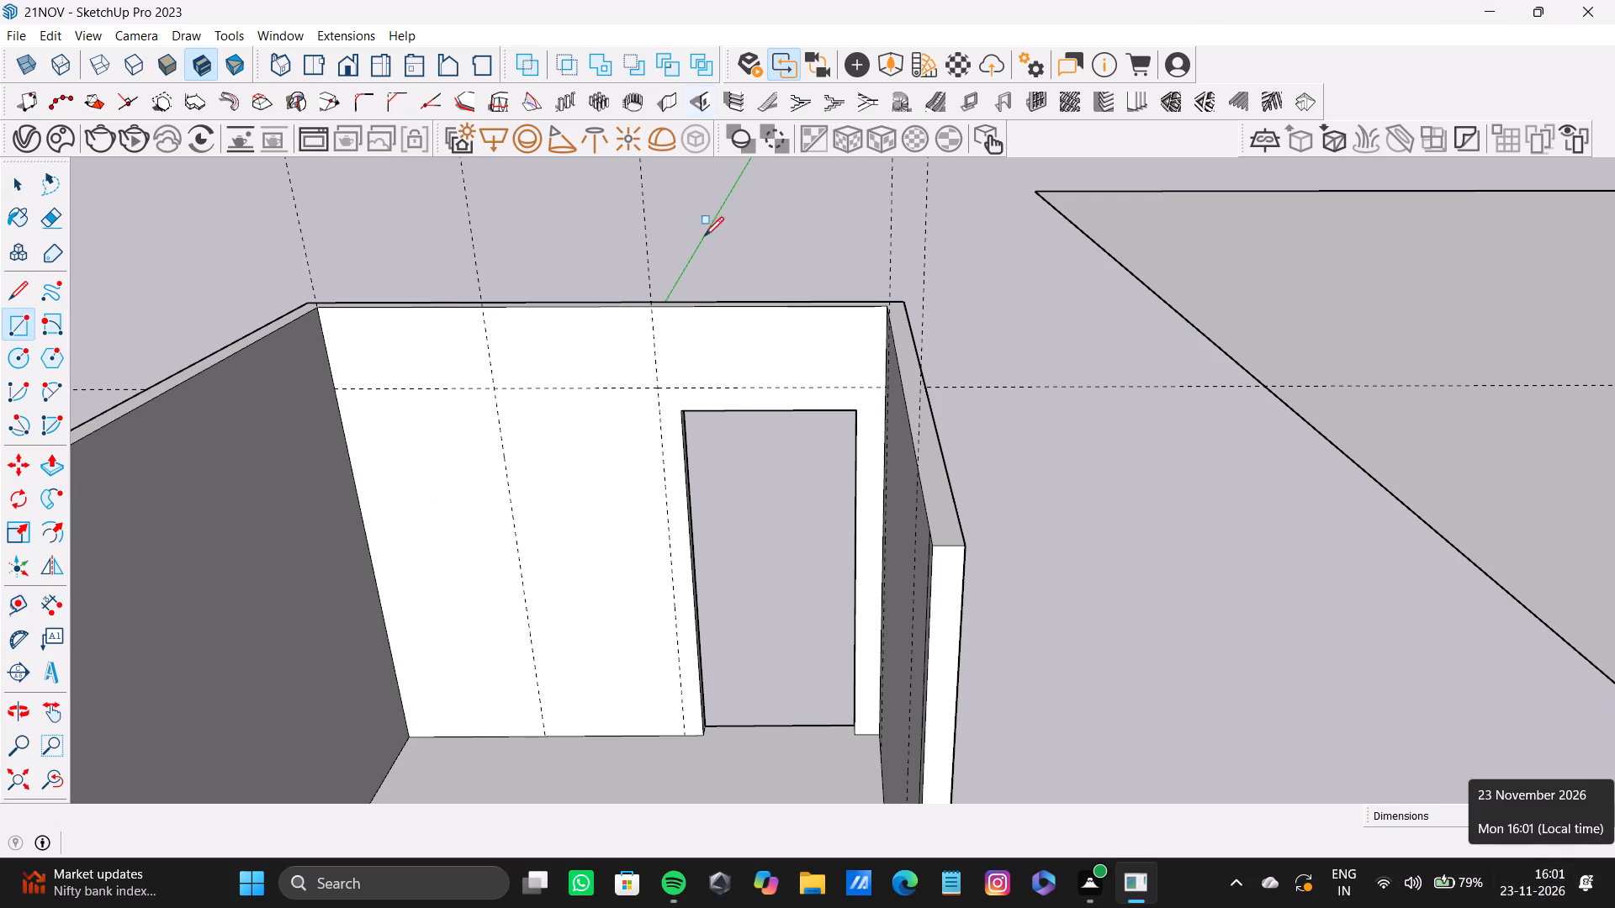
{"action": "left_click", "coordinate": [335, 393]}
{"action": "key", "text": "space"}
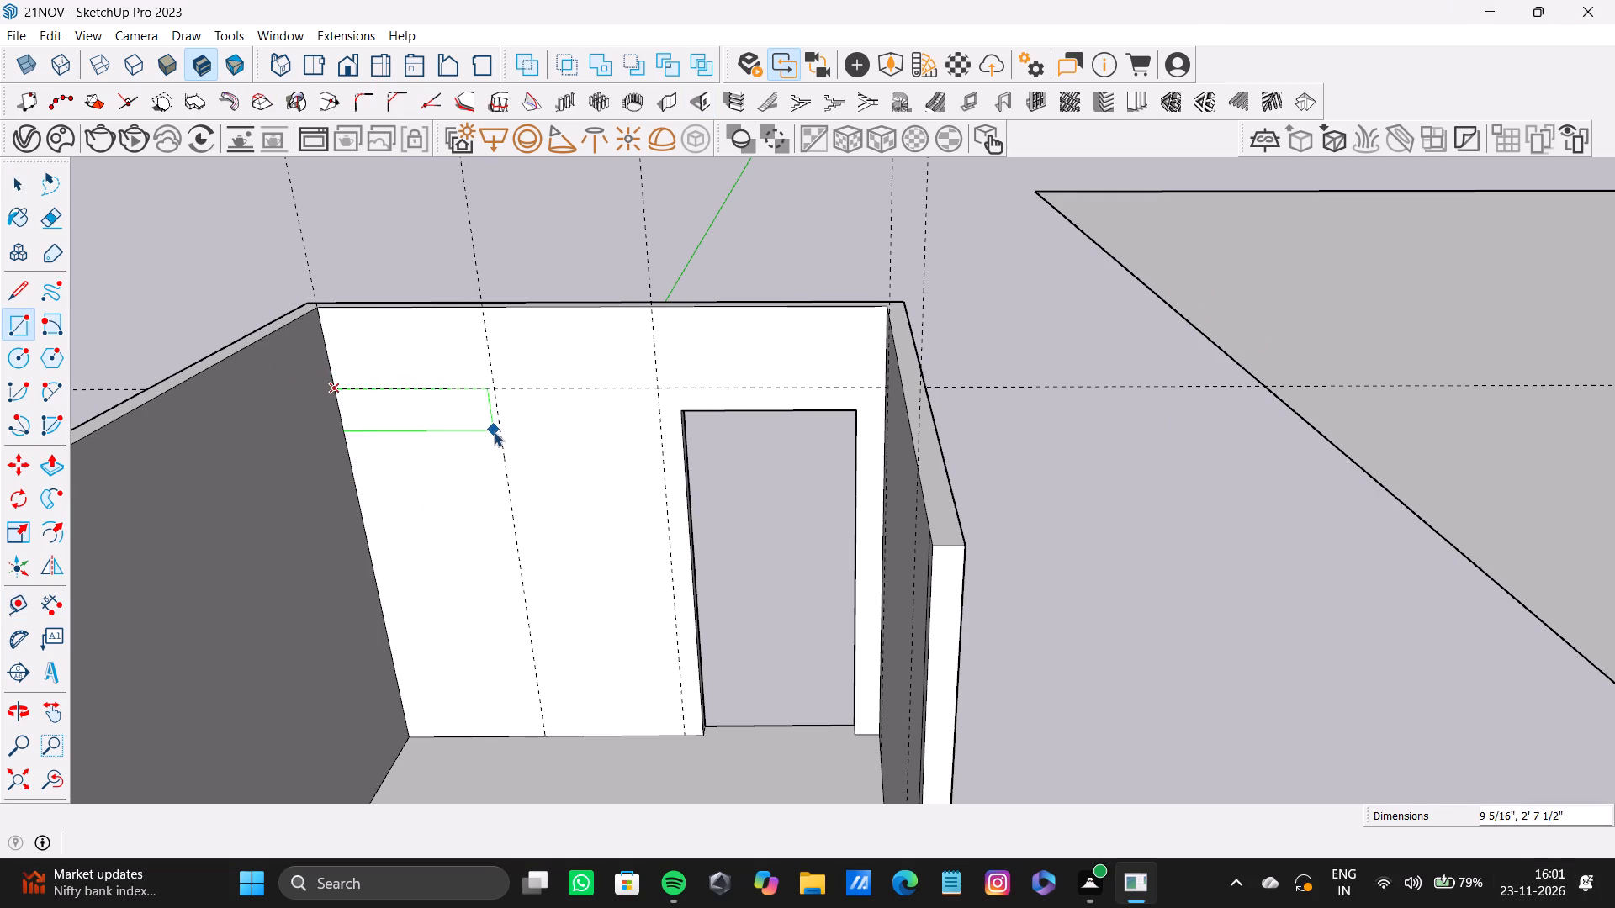
Draw a rectangle about 7' 4" by 5' 7" on the rear wall, from the corner and horizontal guide's intersection to the doorway-side guide's foot.
{"action": "key", "text": "r"}
{"action": "scroll", "coordinate": [363, 419], "scroll_direction": "up", "scroll_amount": 5}
{"action": "left_click", "coordinate": [322, 372]}
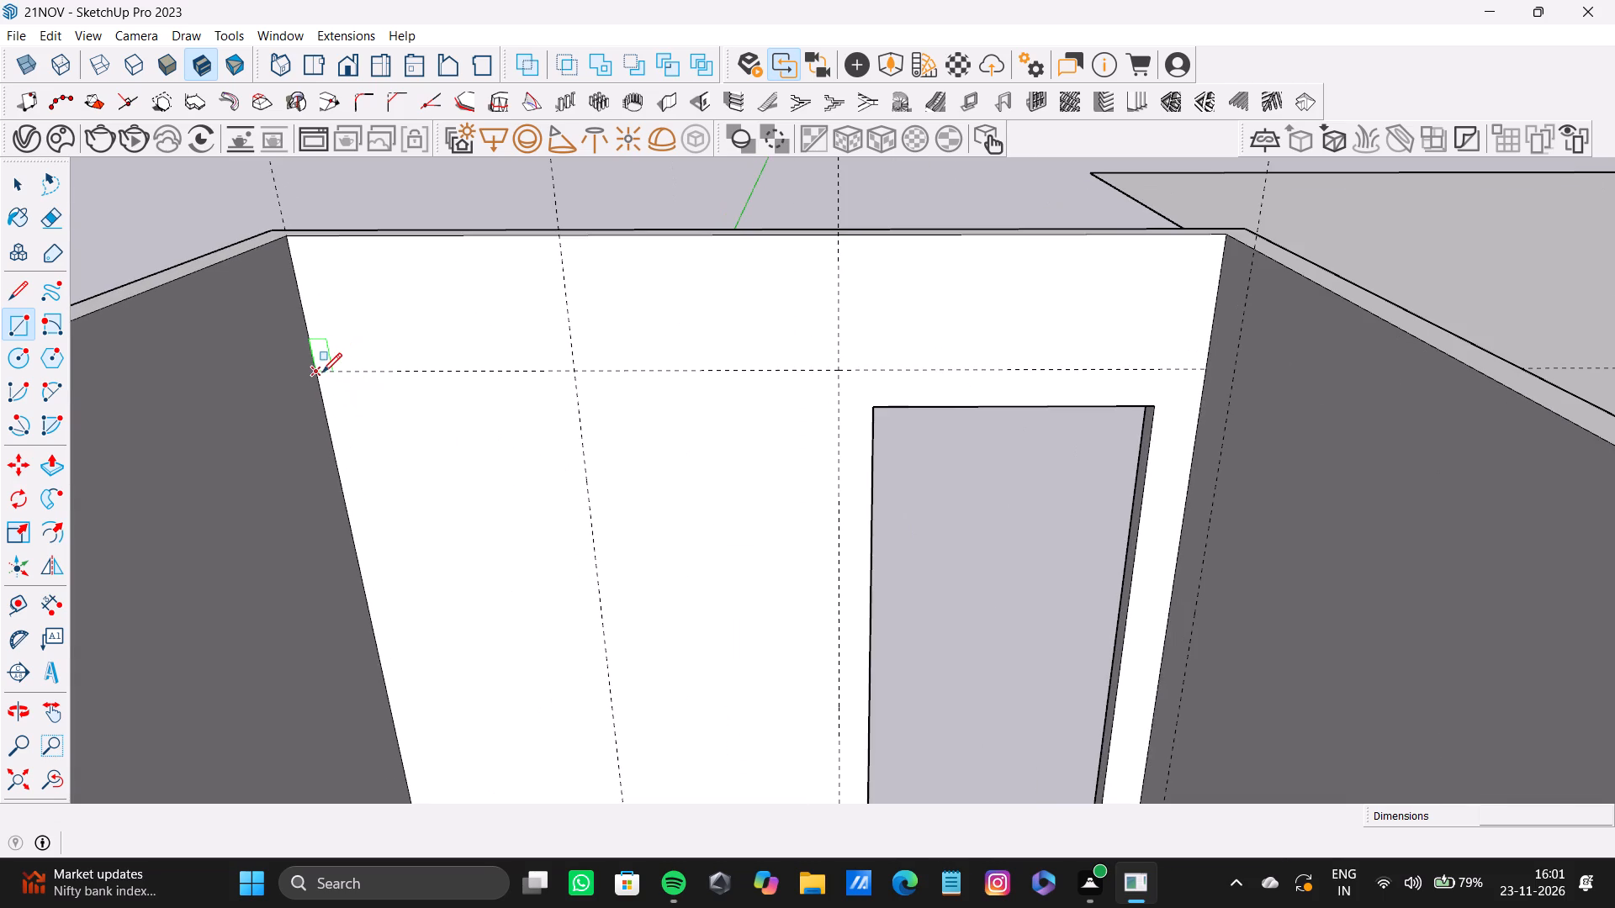
{"action": "scroll", "coordinate": [542, 531], "scroll_direction": "down", "scroll_amount": 7}
{"action": "middle_click_drag", "start_coordinate": [542, 530], "coordinate": [495, 403], "text": "shift"}
{"action": "scroll", "coordinate": [516, 462], "scroll_direction": "up", "scroll_amount": 4}
{"action": "middle_click_drag", "start_coordinate": [517, 462], "coordinate": [492, 391], "text": "shift"}
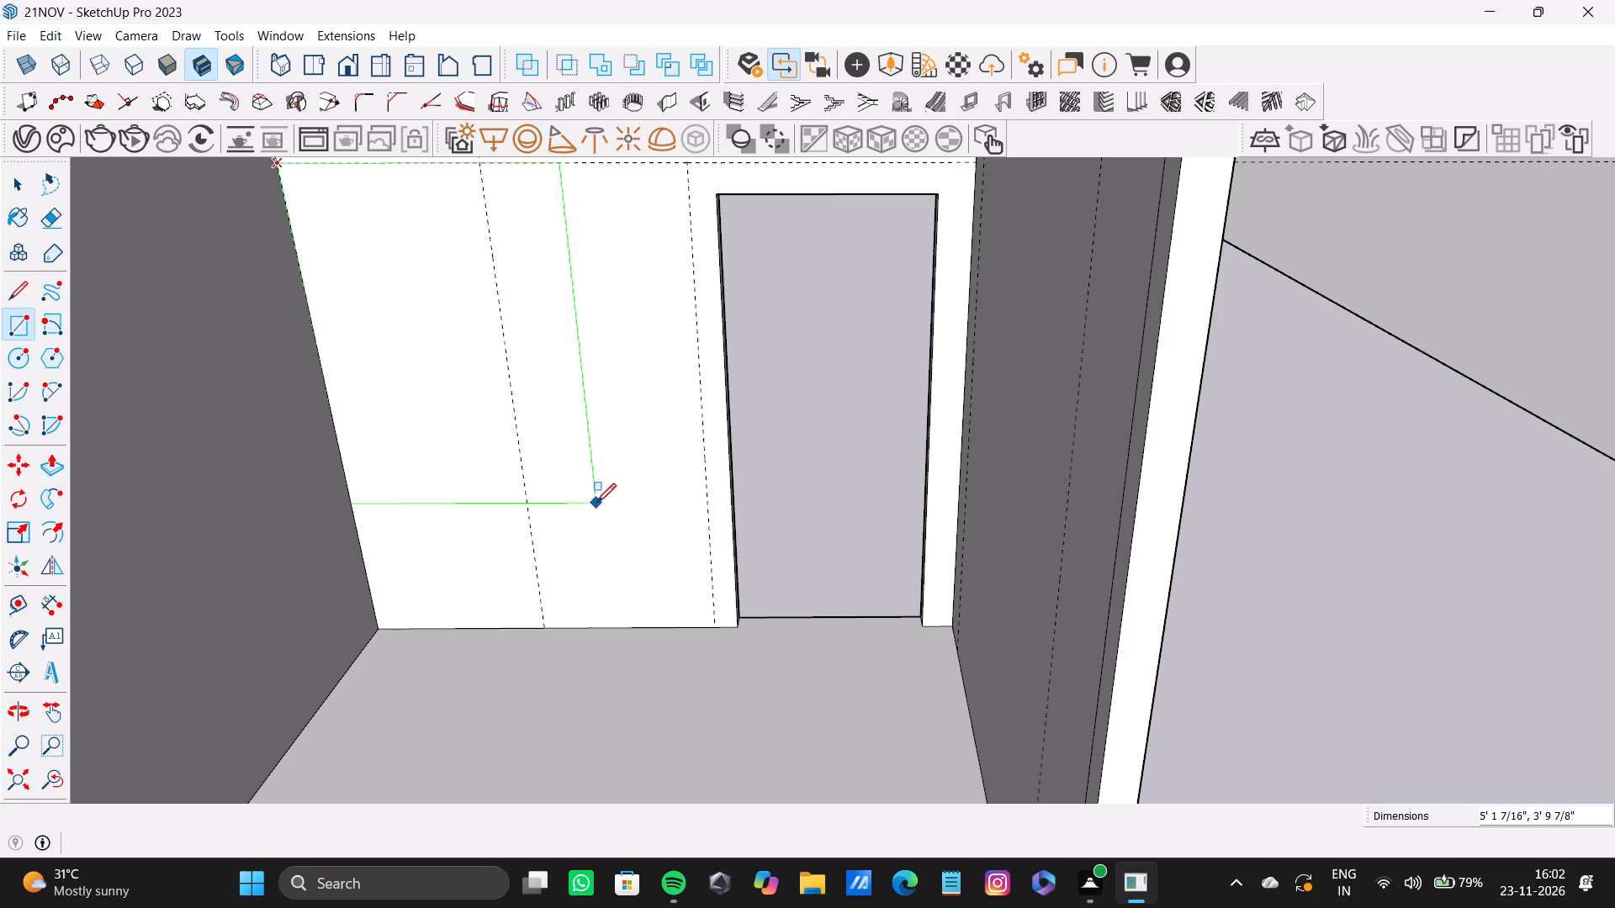
{"action": "scroll", "coordinate": [707, 600], "scroll_direction": "up", "scroll_amount": 2}
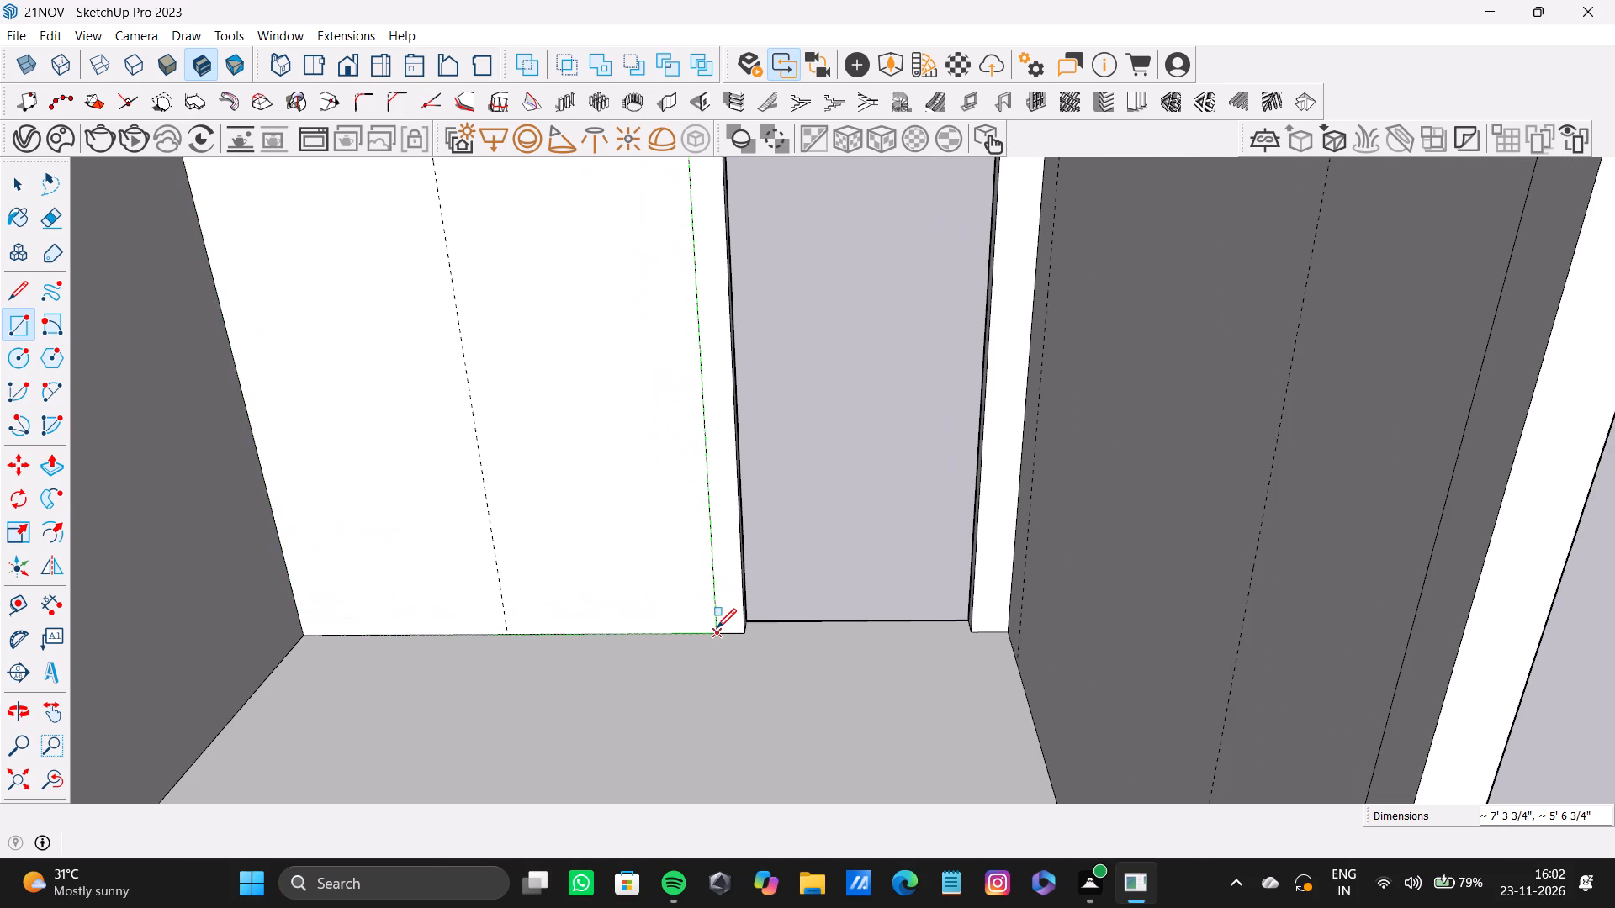
{"action": "left_click", "coordinate": [721, 628]}
Push/Pull the rear wall rectangle about 1' 3" into the room as a cabinet-like block.
{"action": "scroll", "coordinate": [566, 525], "scroll_direction": "down", "scroll_amount": 6}
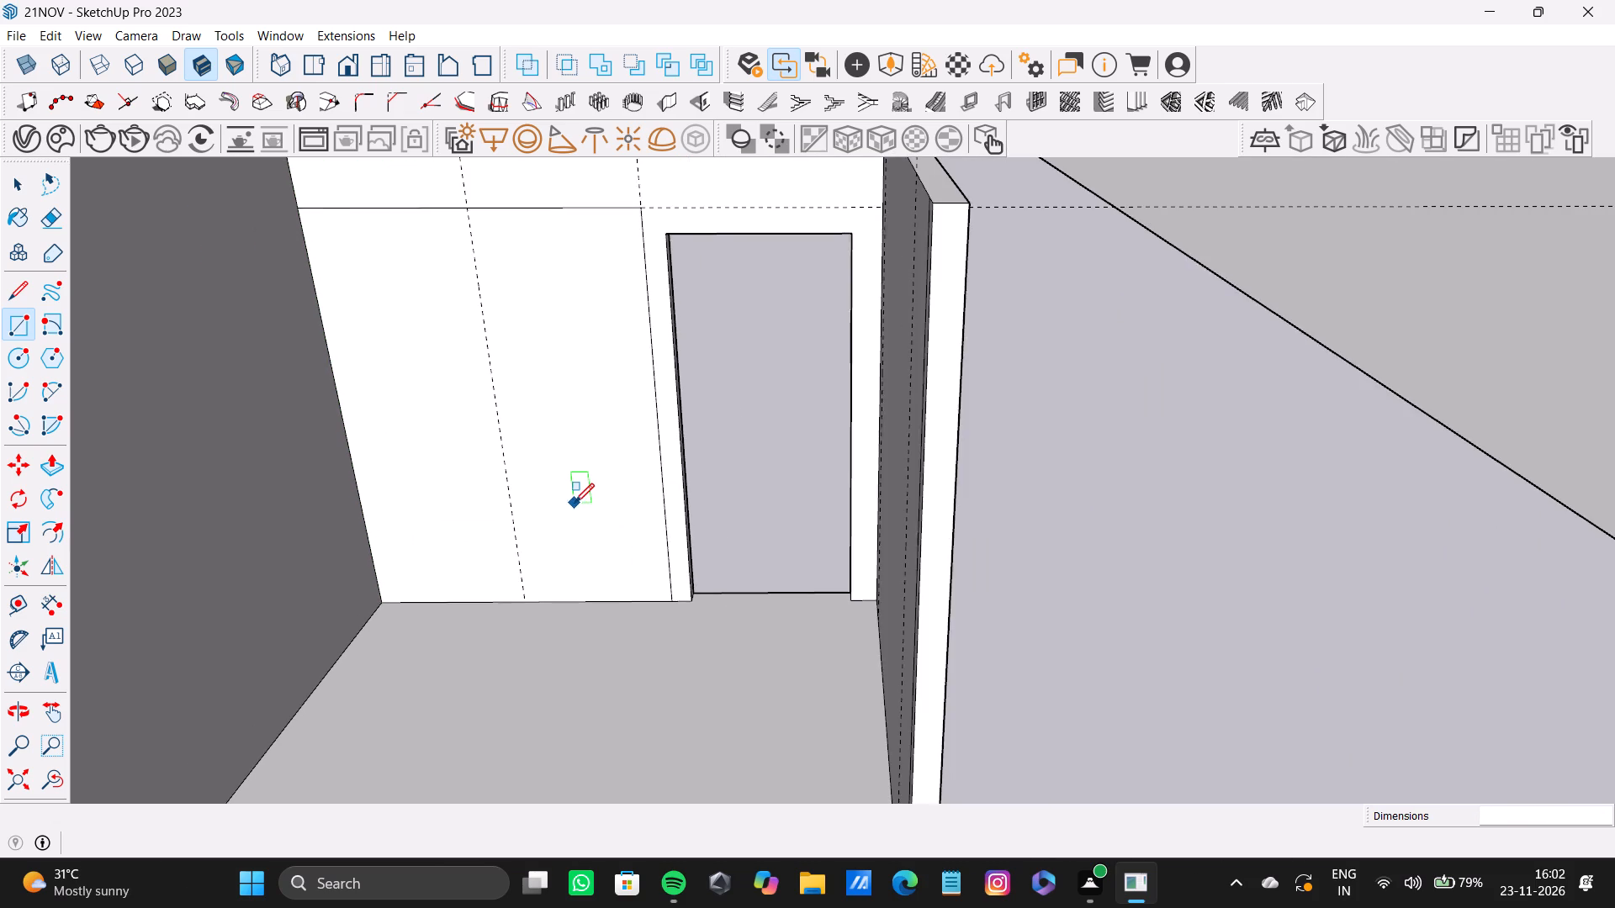
{"action": "middle_click_drag", "start_coordinate": [575, 503], "coordinate": [572, 541]}
{"action": "key", "text": "space"}
{"action": "left_click", "coordinate": [603, 389]}
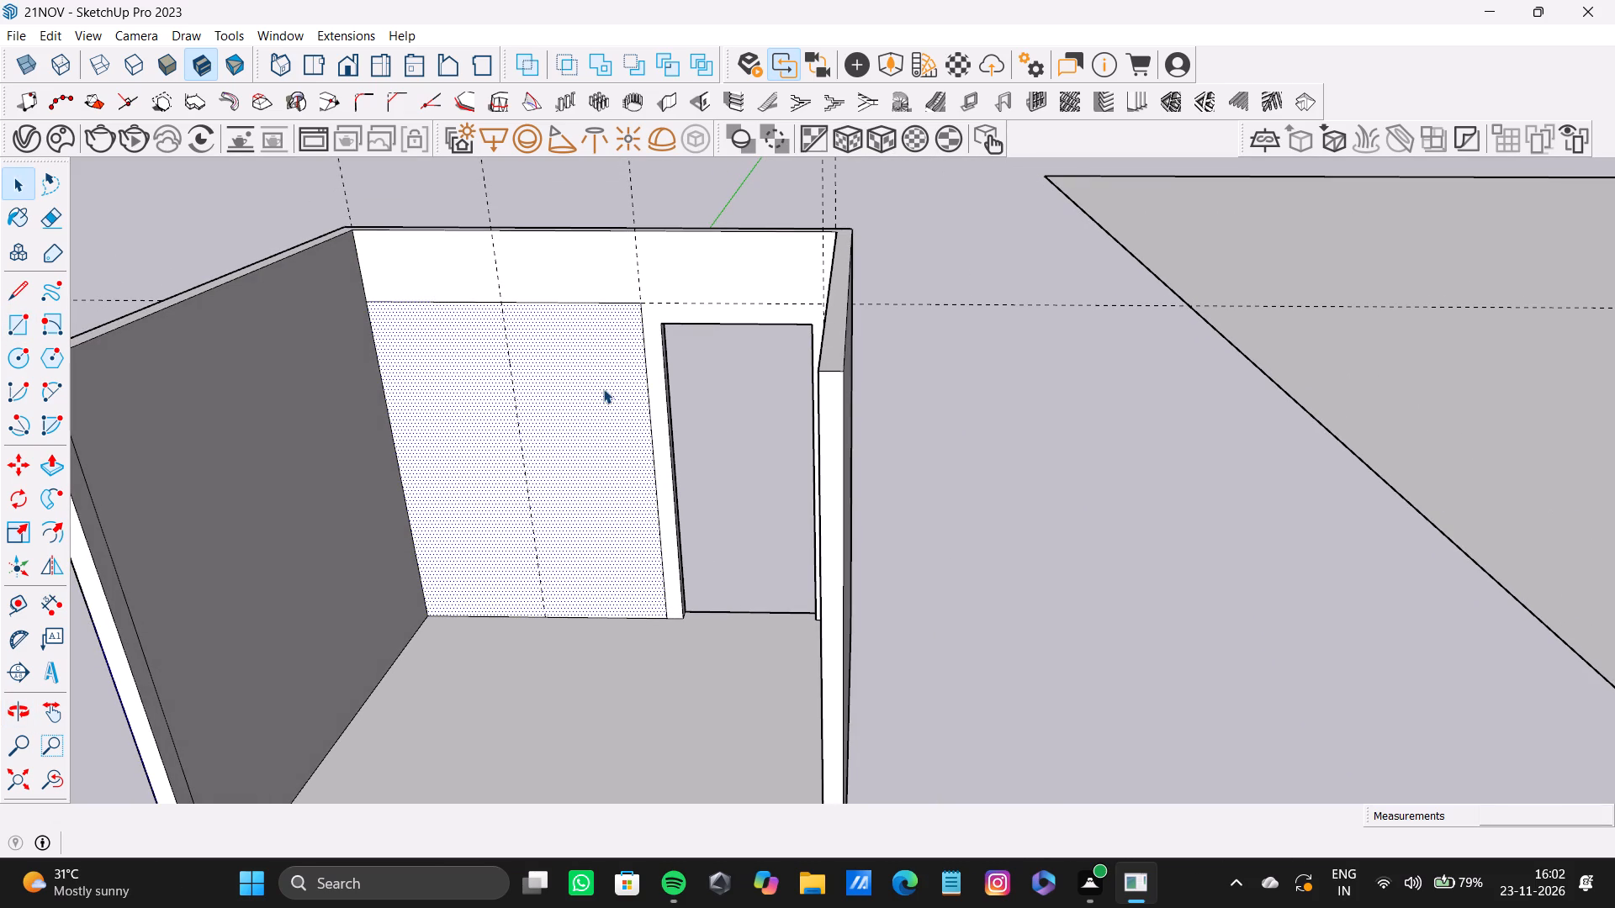
{"action": "key", "text": "p"}
{"action": "left_click_drag", "start_coordinate": [603, 387], "coordinate": [594, 411]}
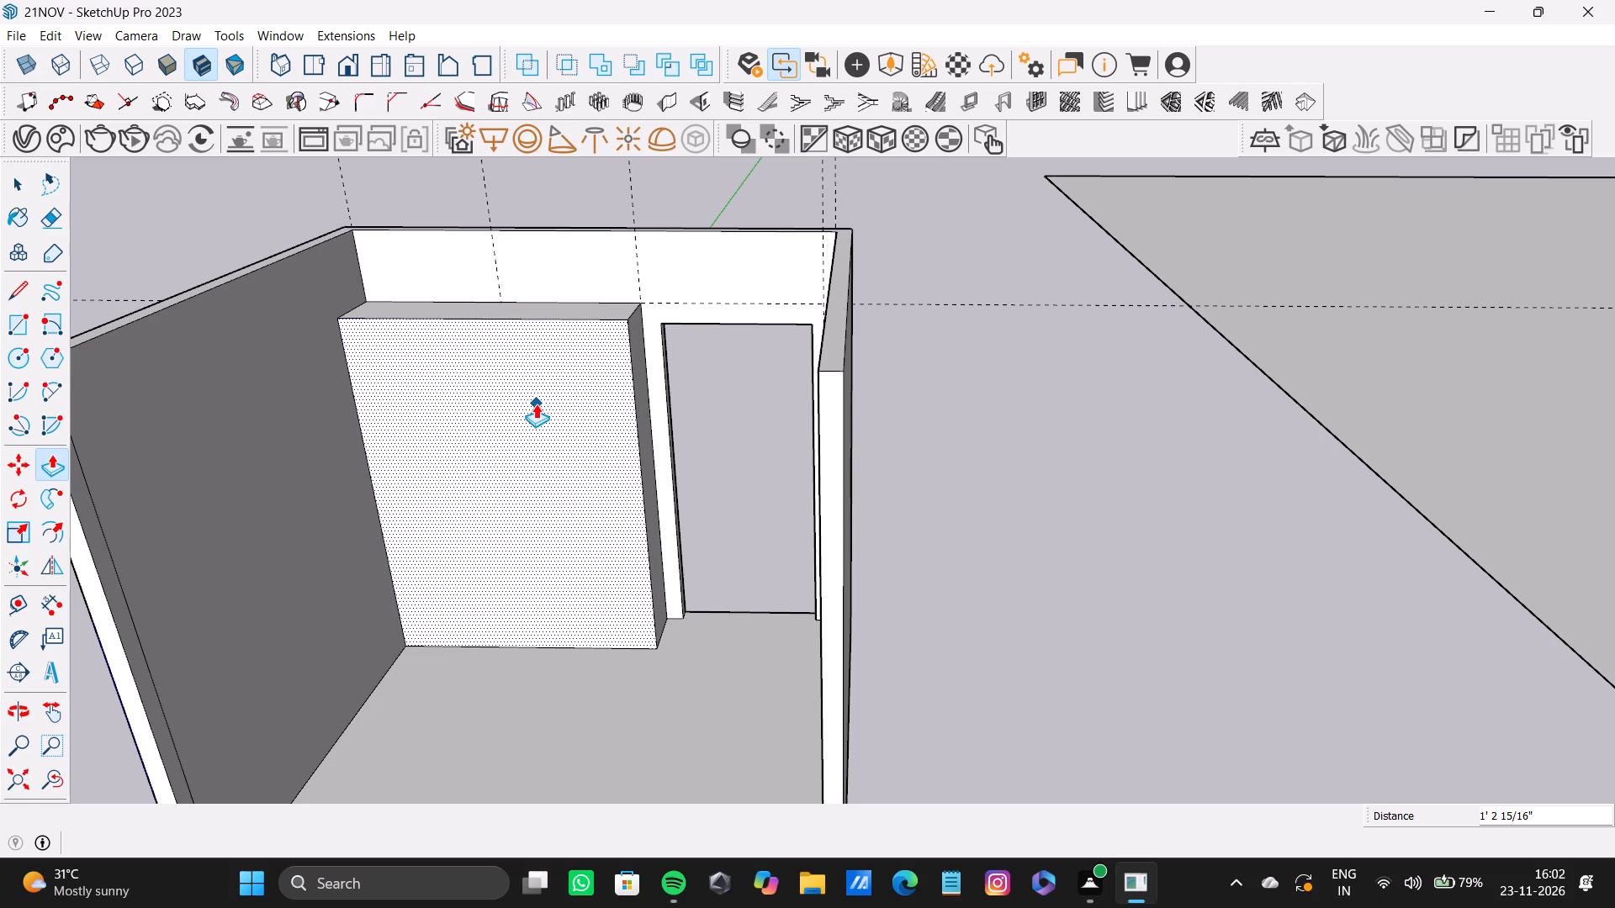
{"action": "scroll", "coordinate": [532, 436], "scroll_direction": "down", "scroll_amount": 7}
{"action": "middle_click_drag", "start_coordinate": [532, 439], "coordinate": [603, 362], "text": "shift"}
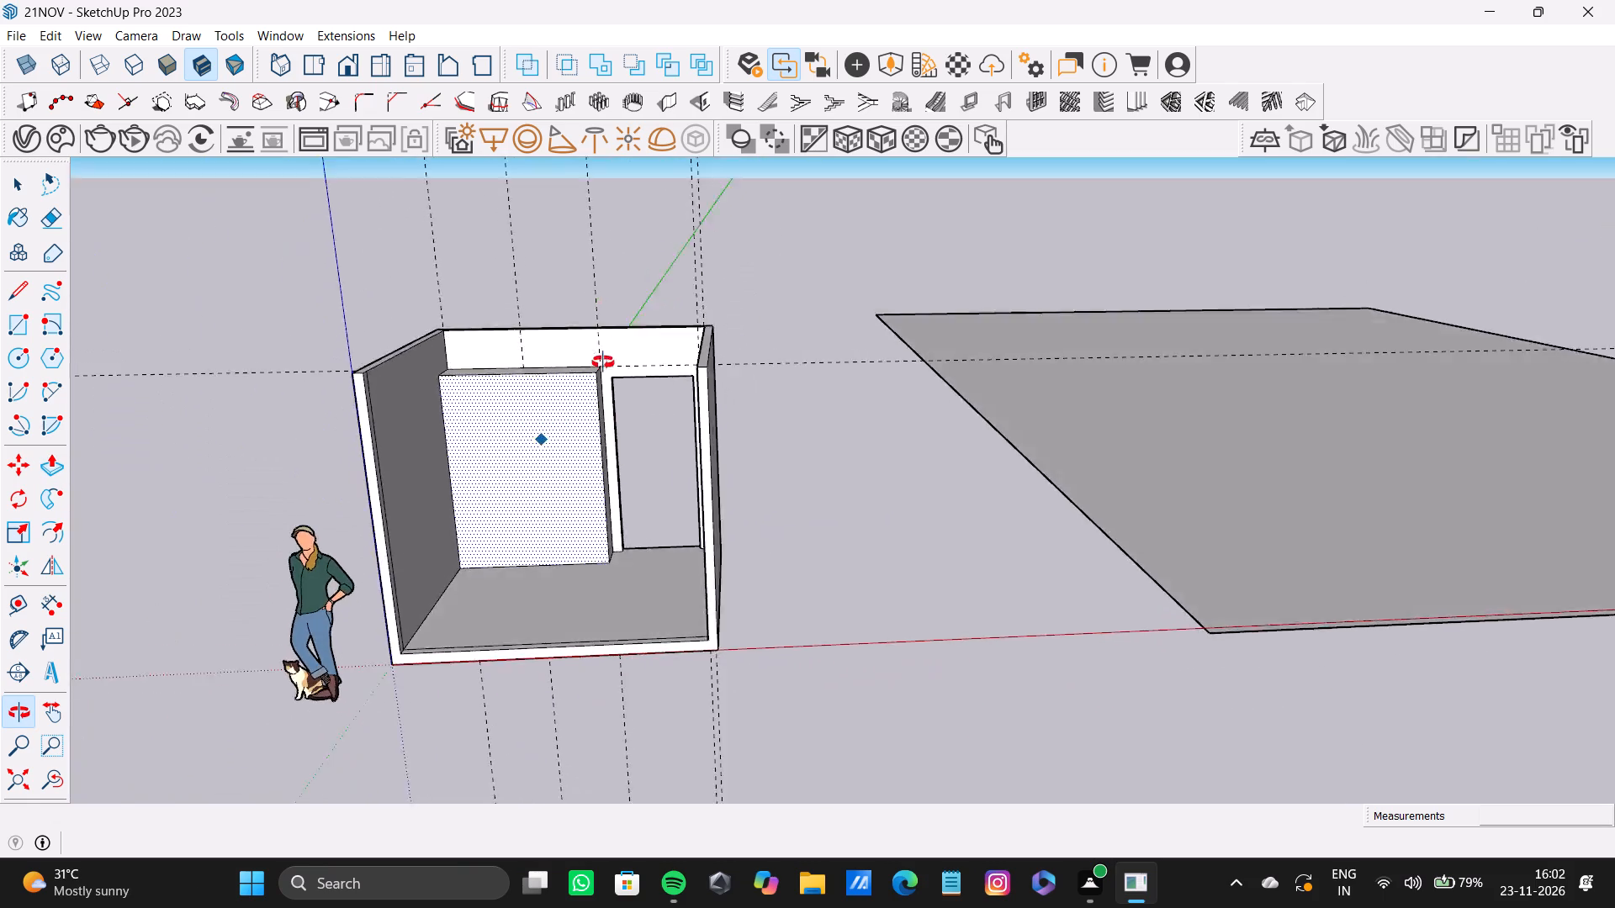
{"action": "middle_click_drag", "start_coordinate": [603, 362], "coordinate": [532, 328], "text": "shift"}
{"action": "scroll", "coordinate": [542, 383], "scroll_direction": "up", "scroll_amount": 4}
{"action": "left_click", "coordinate": [574, 387]}
{"action": "scroll", "coordinate": [570, 396], "scroll_direction": "down", "scroll_amount": 3}
{"action": "middle_click_drag", "start_coordinate": [570, 396], "coordinate": [593, 545]}
{"action": "key", "text": "space"}
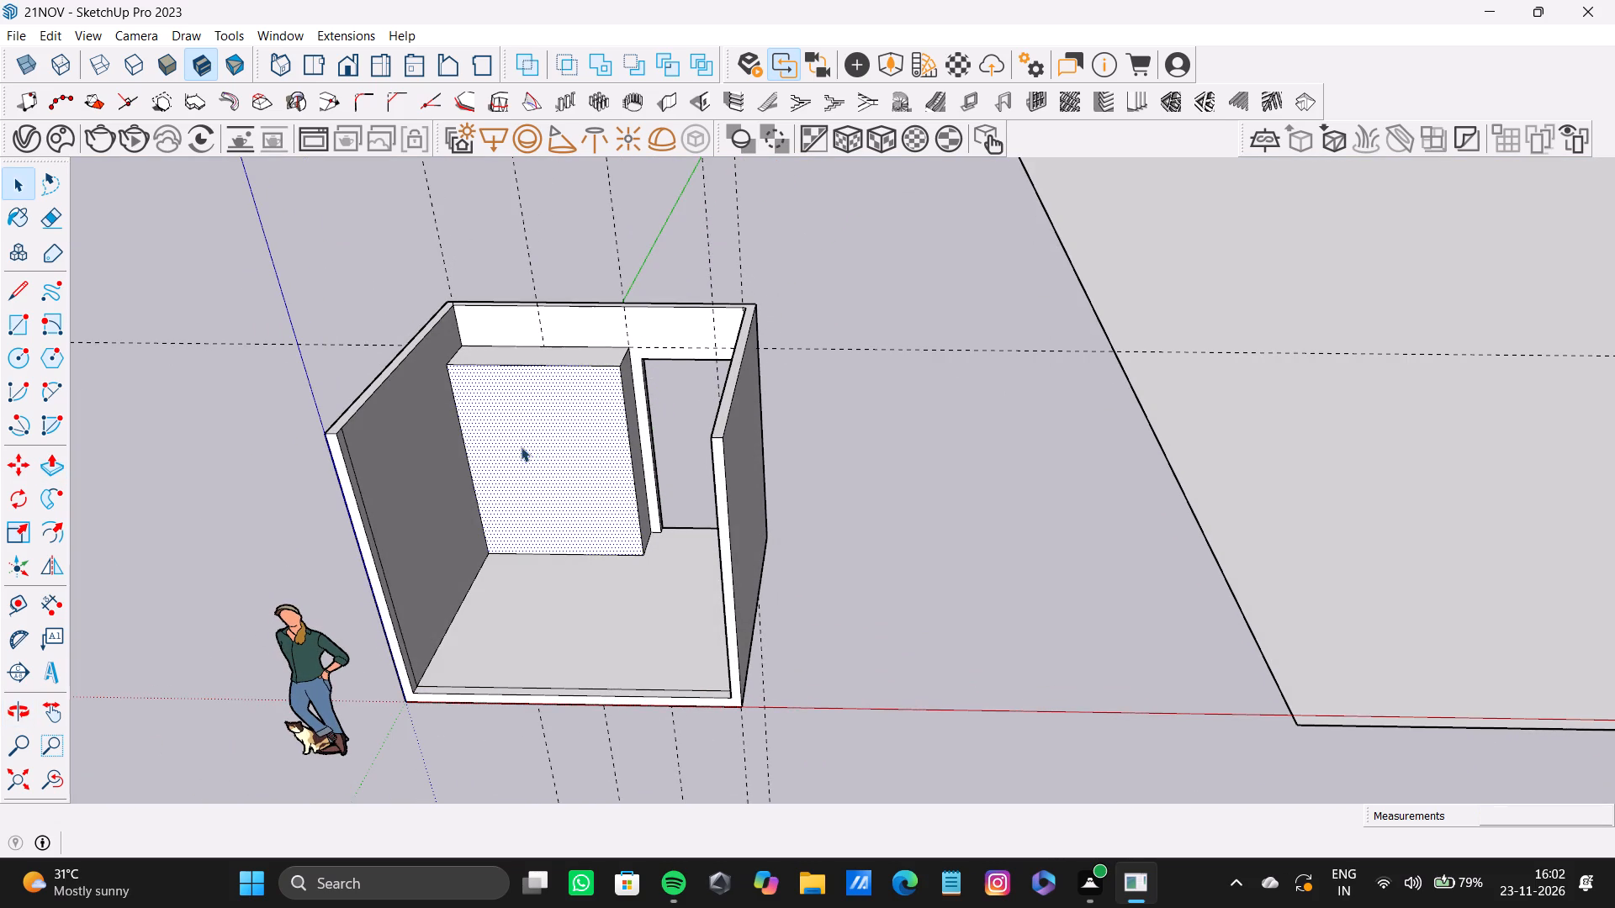
Offset a vertical guide across the block's front face from its edge against the far side wall.
{"action": "key", "text": "t"}
{"action": "scroll", "coordinate": [441, 426], "scroll_direction": "up", "scroll_amount": 8}
{"action": "left_click", "coordinate": [459, 419]}
{"action": "scroll", "coordinate": [533, 425], "scroll_direction": "down", "scroll_amount": 4}
{"action": "middle_click_drag", "start_coordinate": [555, 426], "coordinate": [560, 393], "text": "shift"}
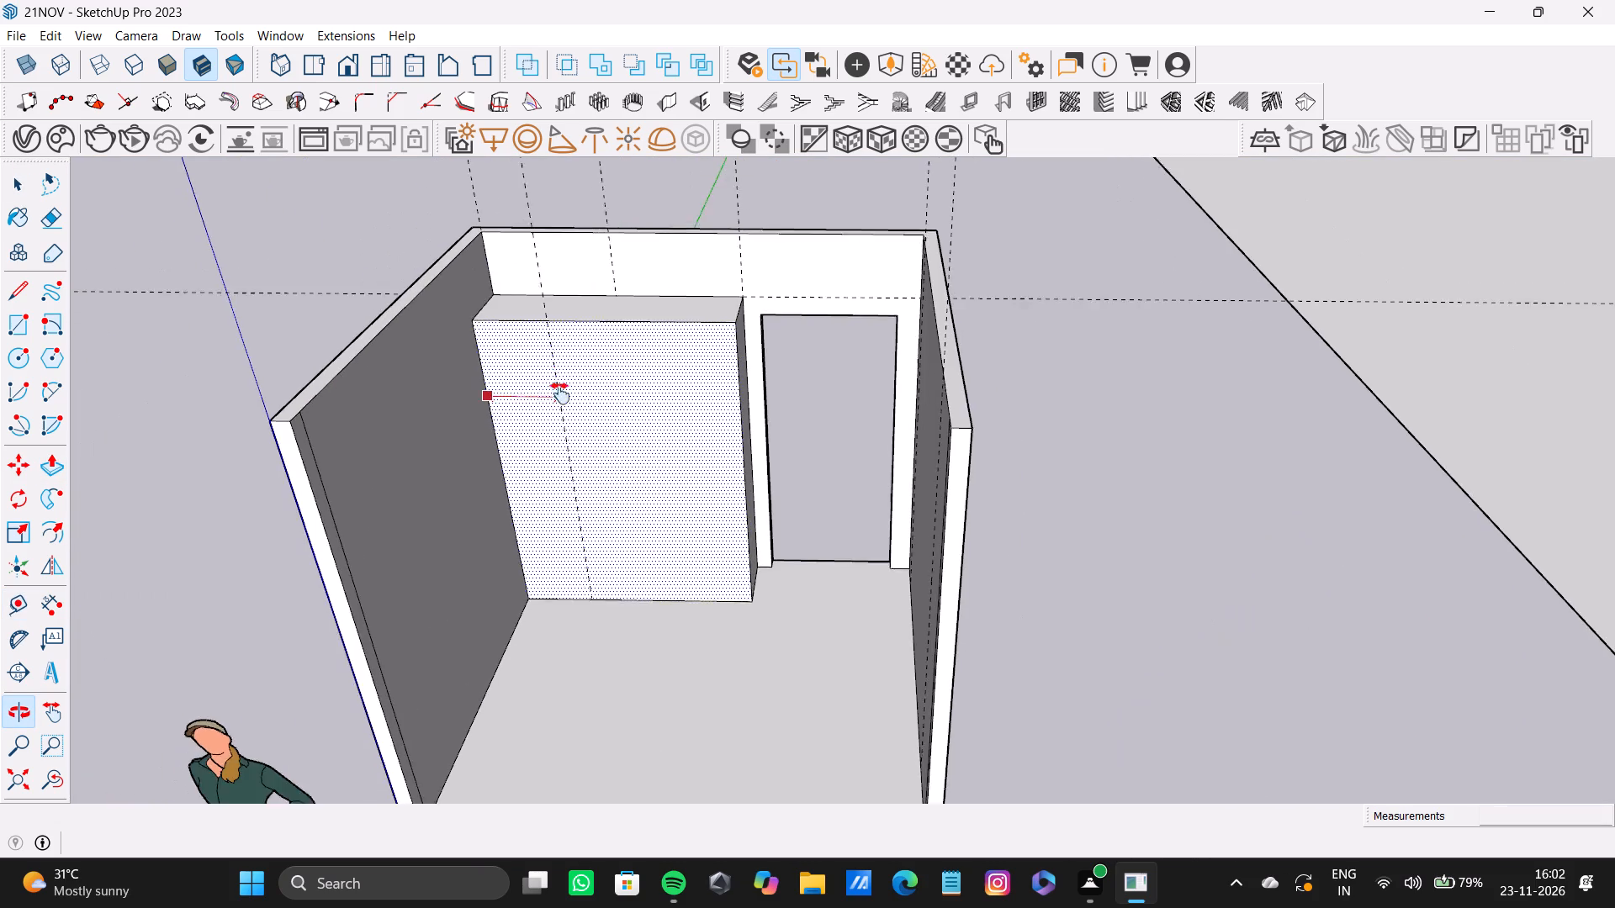
{"action": "middle_click_drag", "start_coordinate": [560, 393], "coordinate": [548, 248], "text": "shift"}
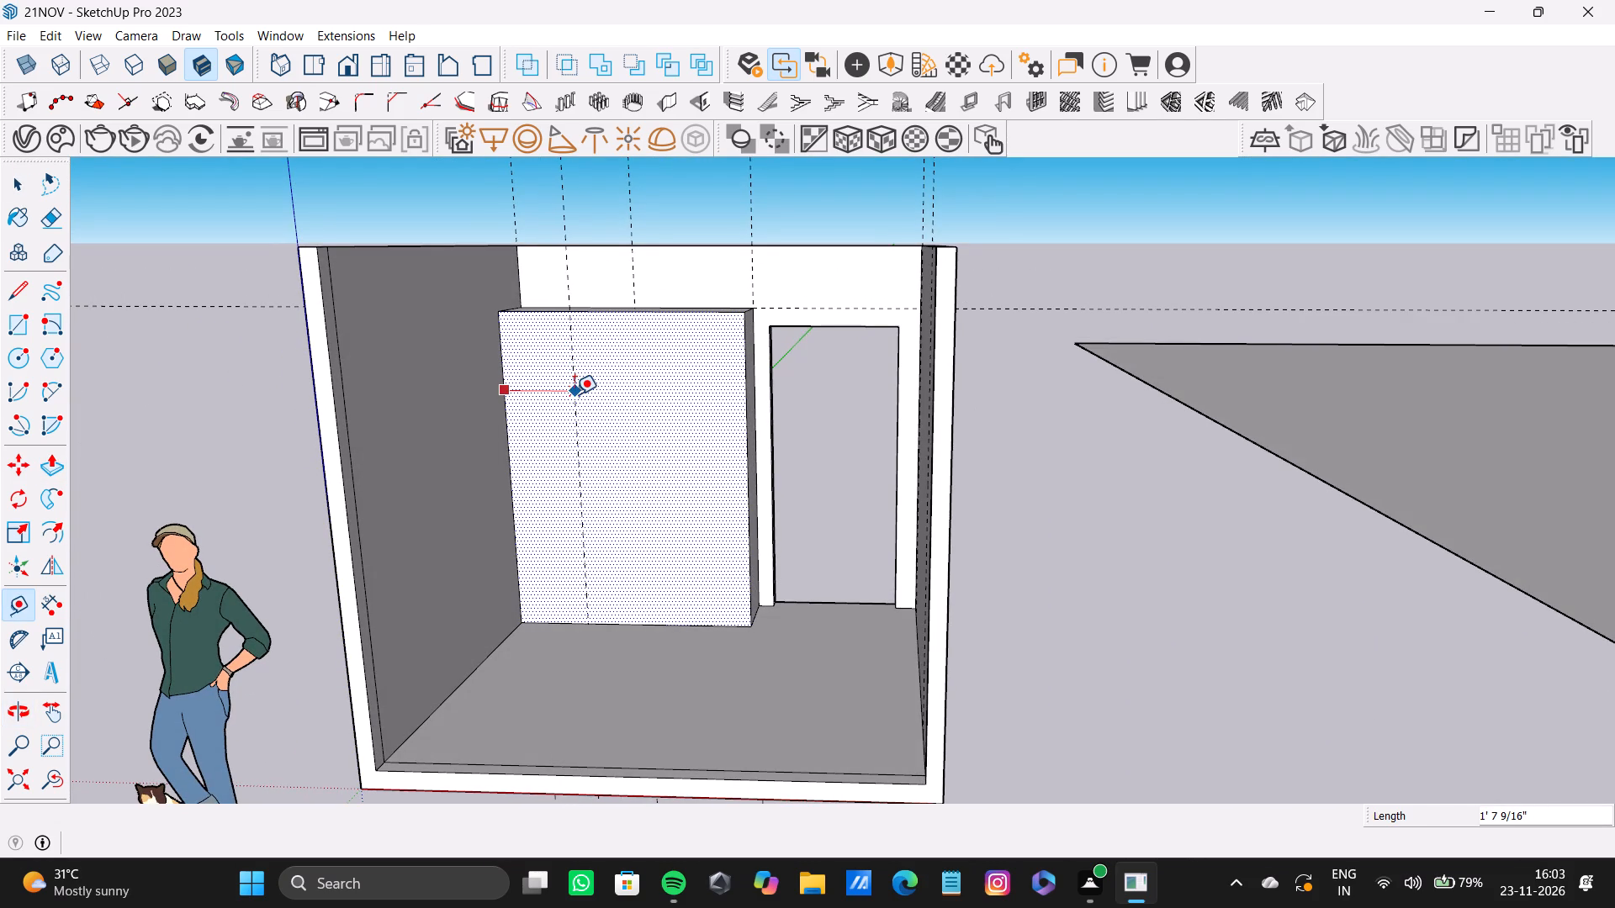
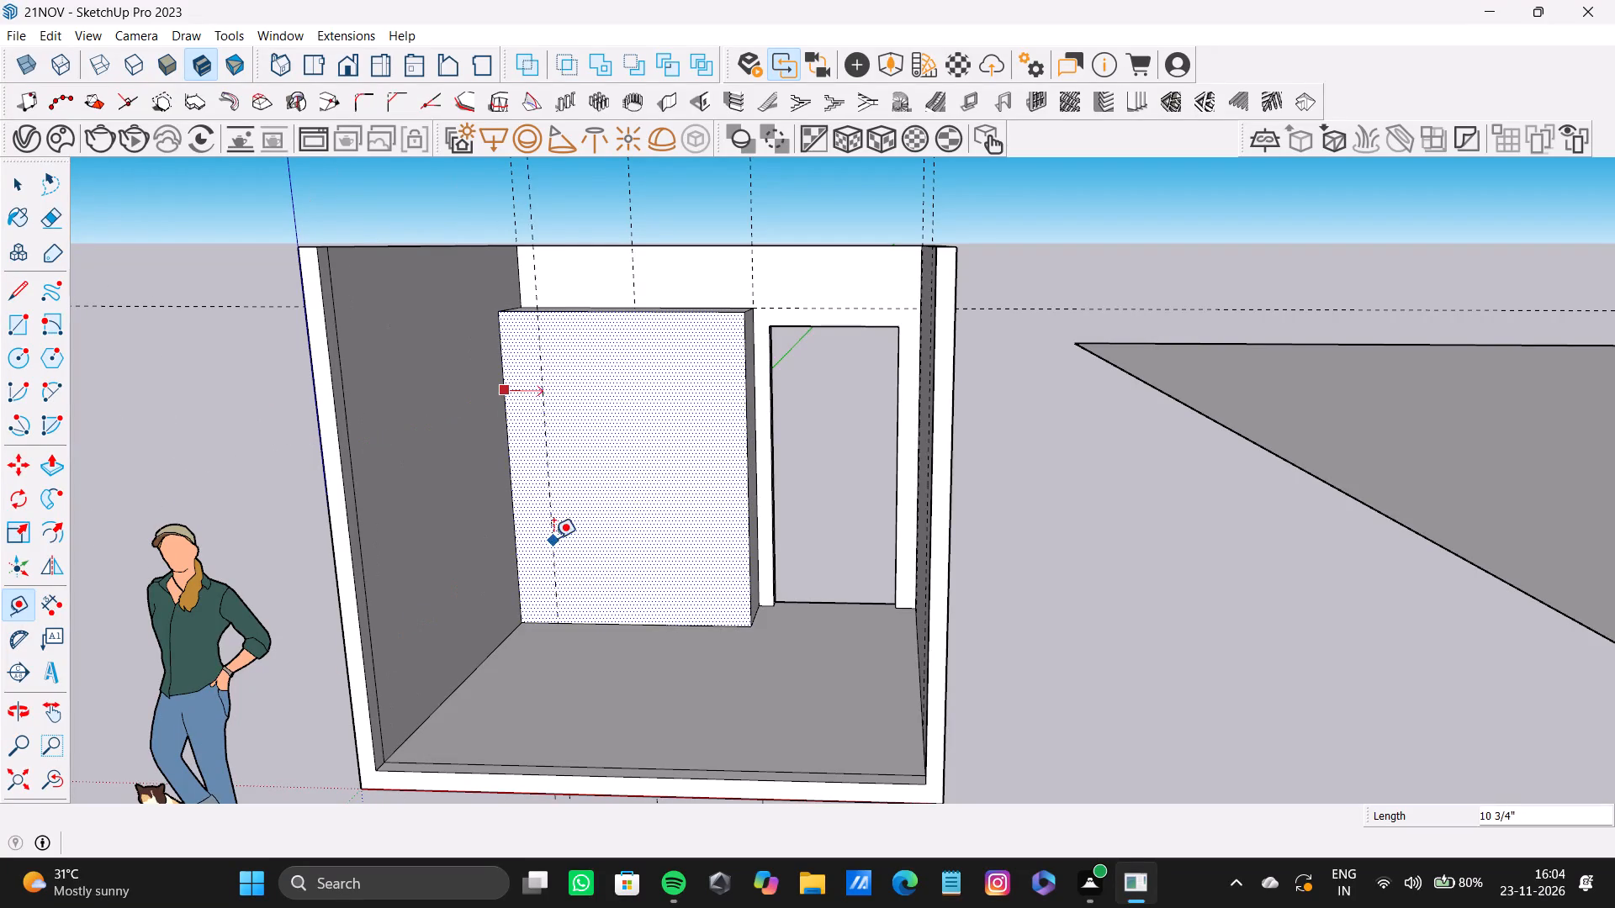
Place a vertical guide on the block's front face, about 2' 9" from its edge against the far side wall.
{"action": "scroll", "coordinate": [525, 443], "scroll_direction": "down", "scroll_amount": 4}
{"action": "middle_click_drag", "start_coordinate": [532, 439], "coordinate": [524, 567], "text": "shift"}
{"action": "scroll", "coordinate": [569, 501], "scroll_direction": "up", "scroll_amount": 4}
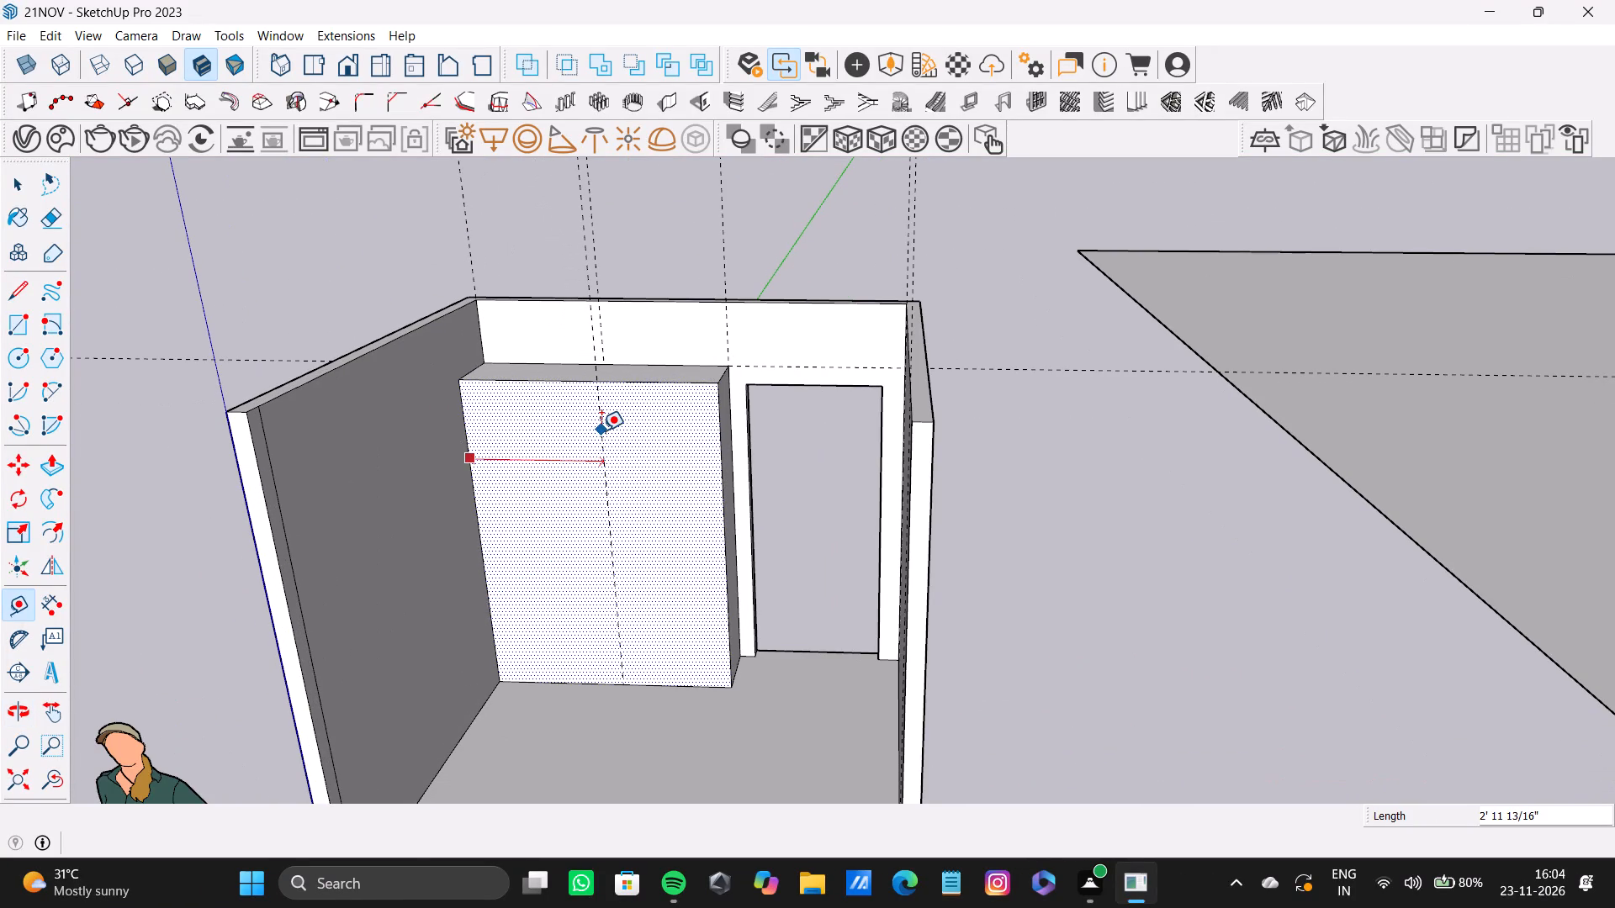
{"action": "left_click", "coordinate": [590, 434]}
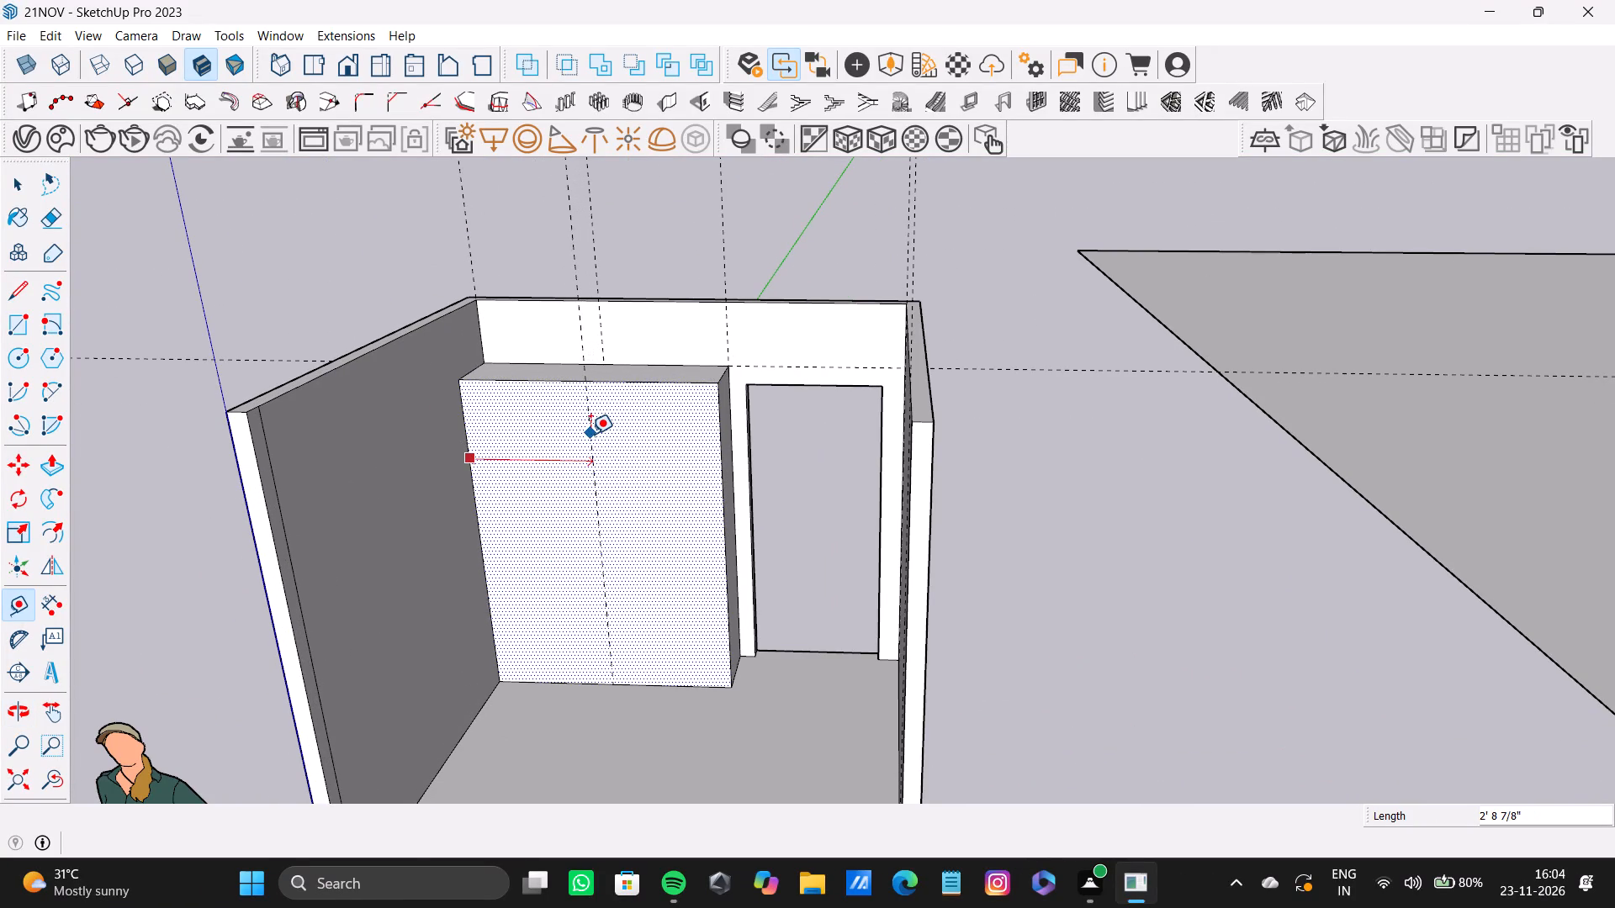
Add two parallel guides on the block's front face, offset 0.5" to either side of its central guide.
{"action": "left_click", "coordinate": [590, 441]}
{"action": "type", "text": "0.5"}
{"action": "key", "text": "shift+quotedbl"}
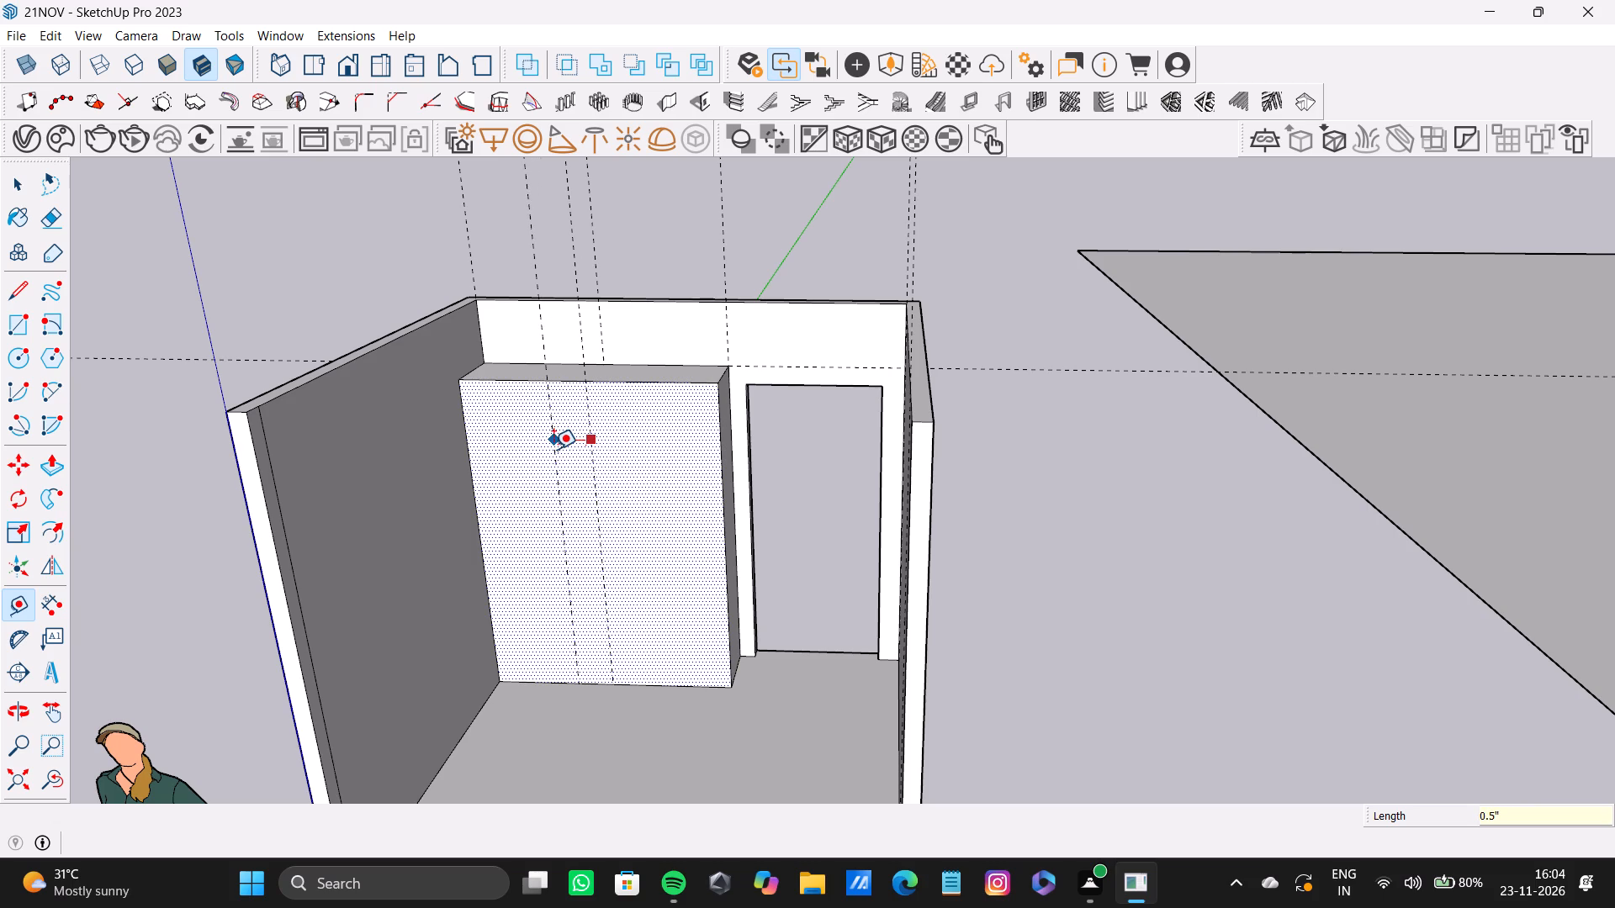
{"action": "key", "text": "Return"}
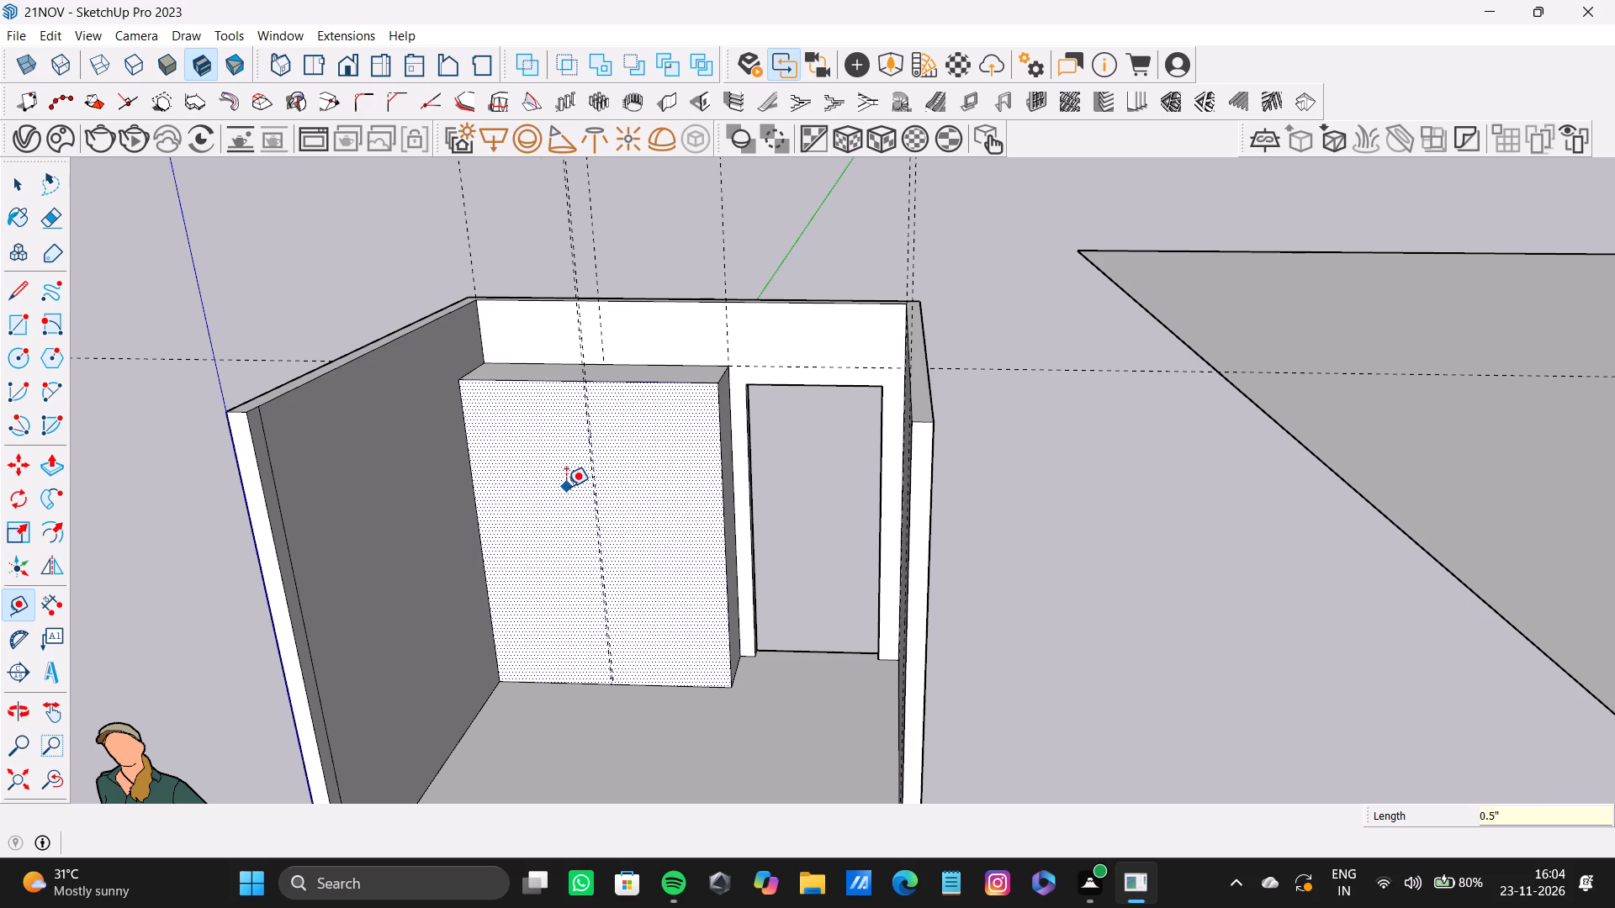
{"action": "scroll", "coordinate": [569, 414], "scroll_direction": "up", "scroll_amount": 12}
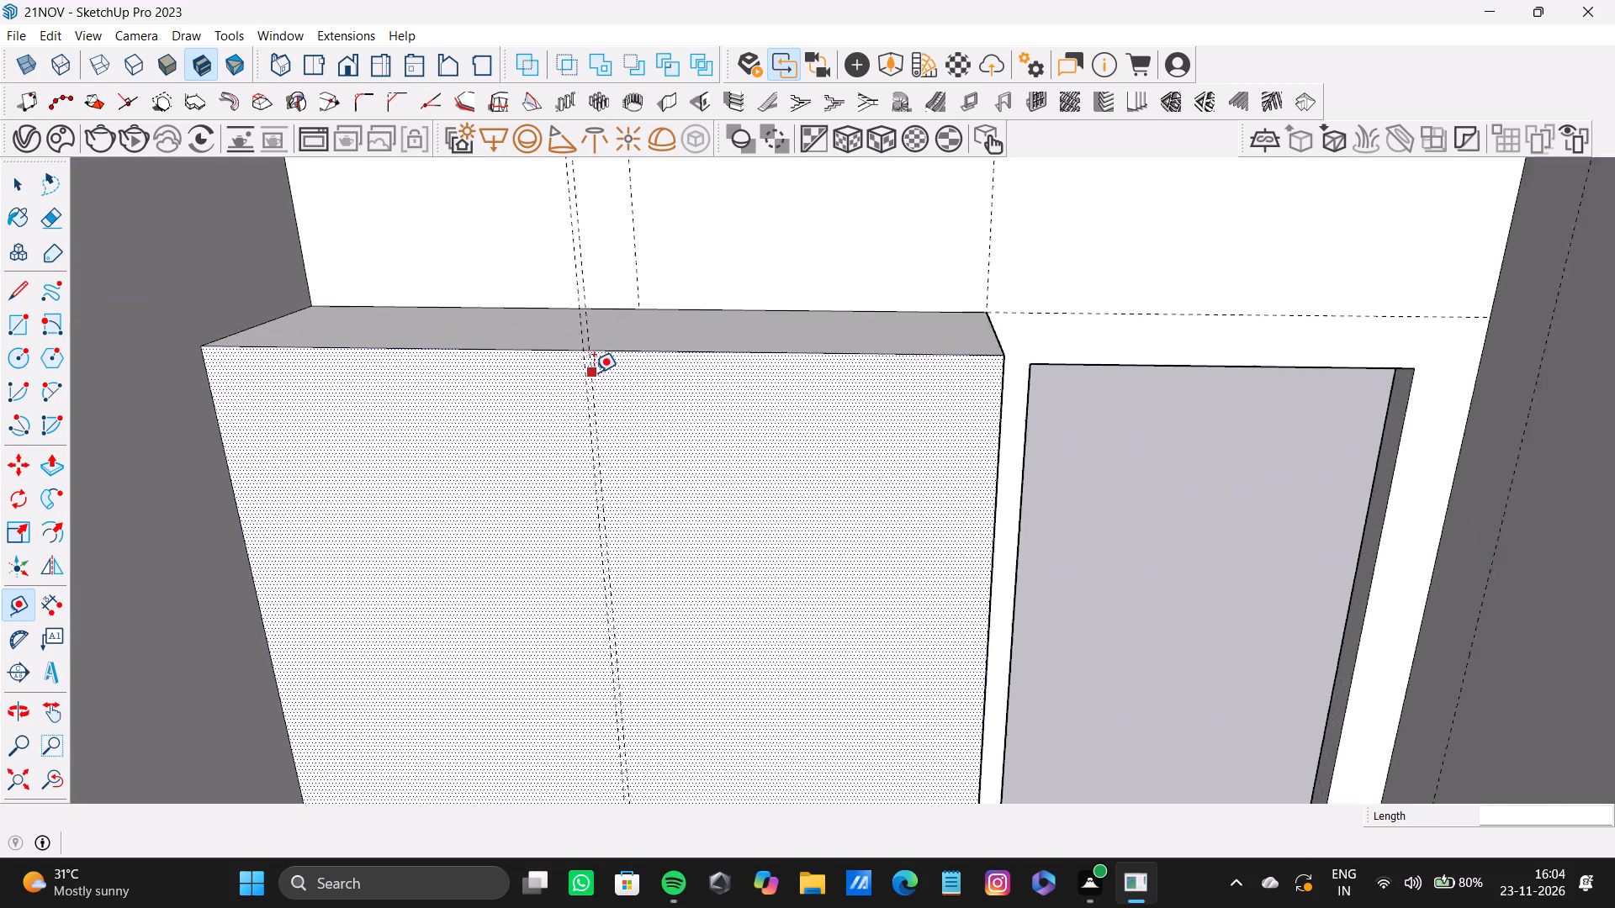
{"action": "scroll", "coordinate": [594, 372], "scroll_direction": "up", "scroll_amount": 2}
{"action": "left_click_drag", "start_coordinate": [589, 381], "coordinate": [601, 385]}
{"action": "key", "text": "0"}
{"action": "type", "text": ".5"}
{"action": "key", "text": "shift+quotedbl"}
{"action": "key", "text": "Return"}
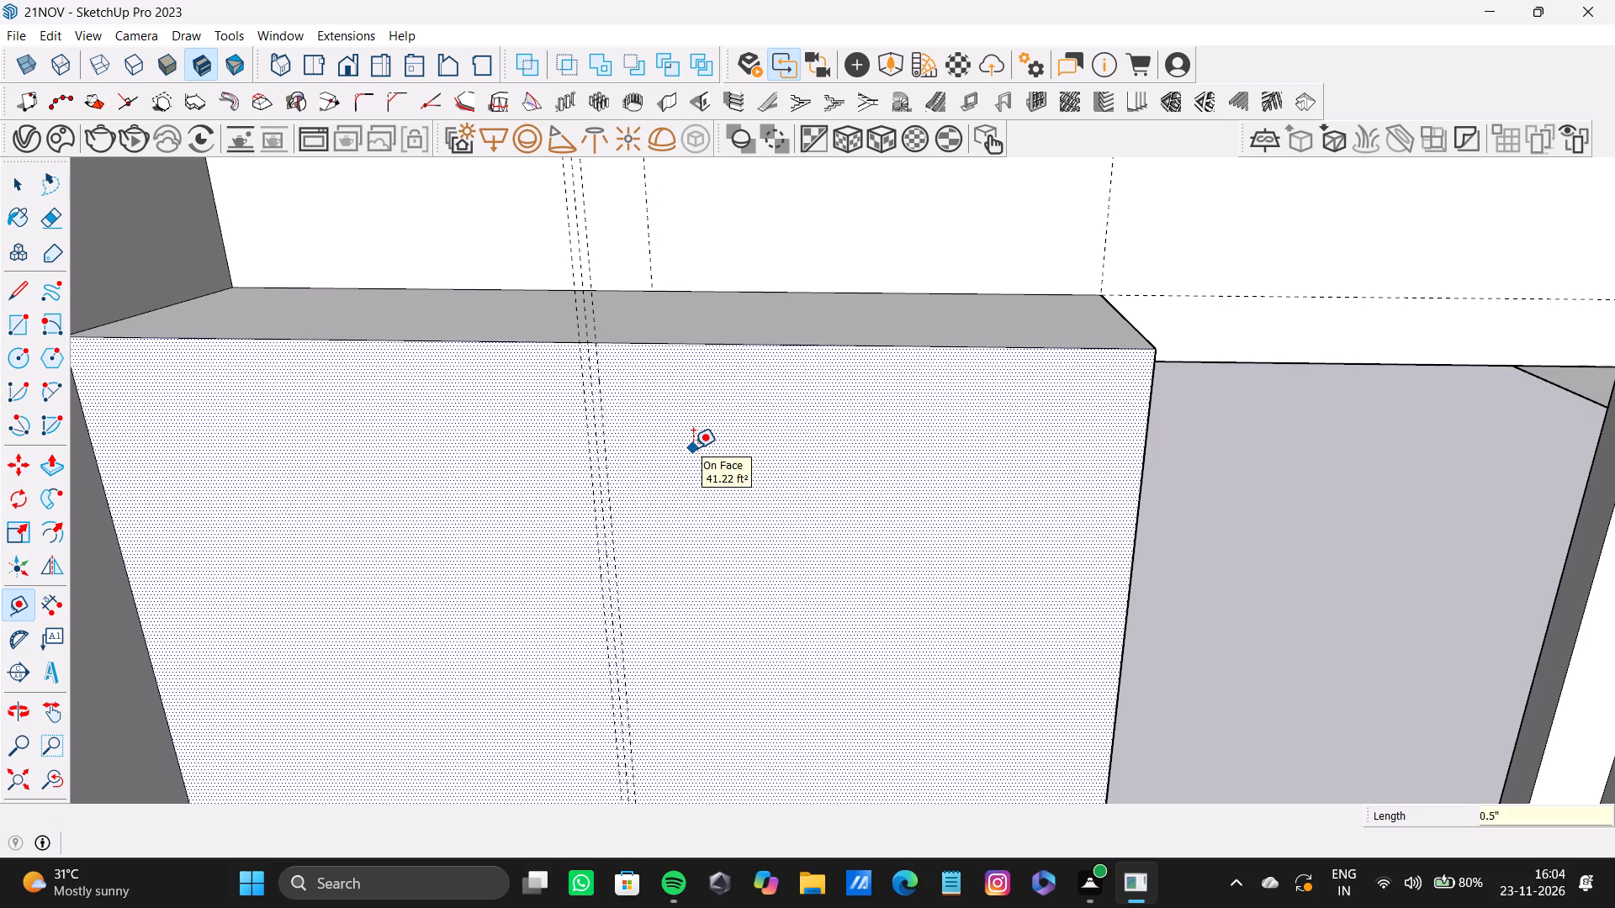
Draw a rectangle about 7' 5" by 2' 8 3/8" on the block's front, from the side wall's top corner to the nearest guide's foot.
{"action": "key", "text": "r"}
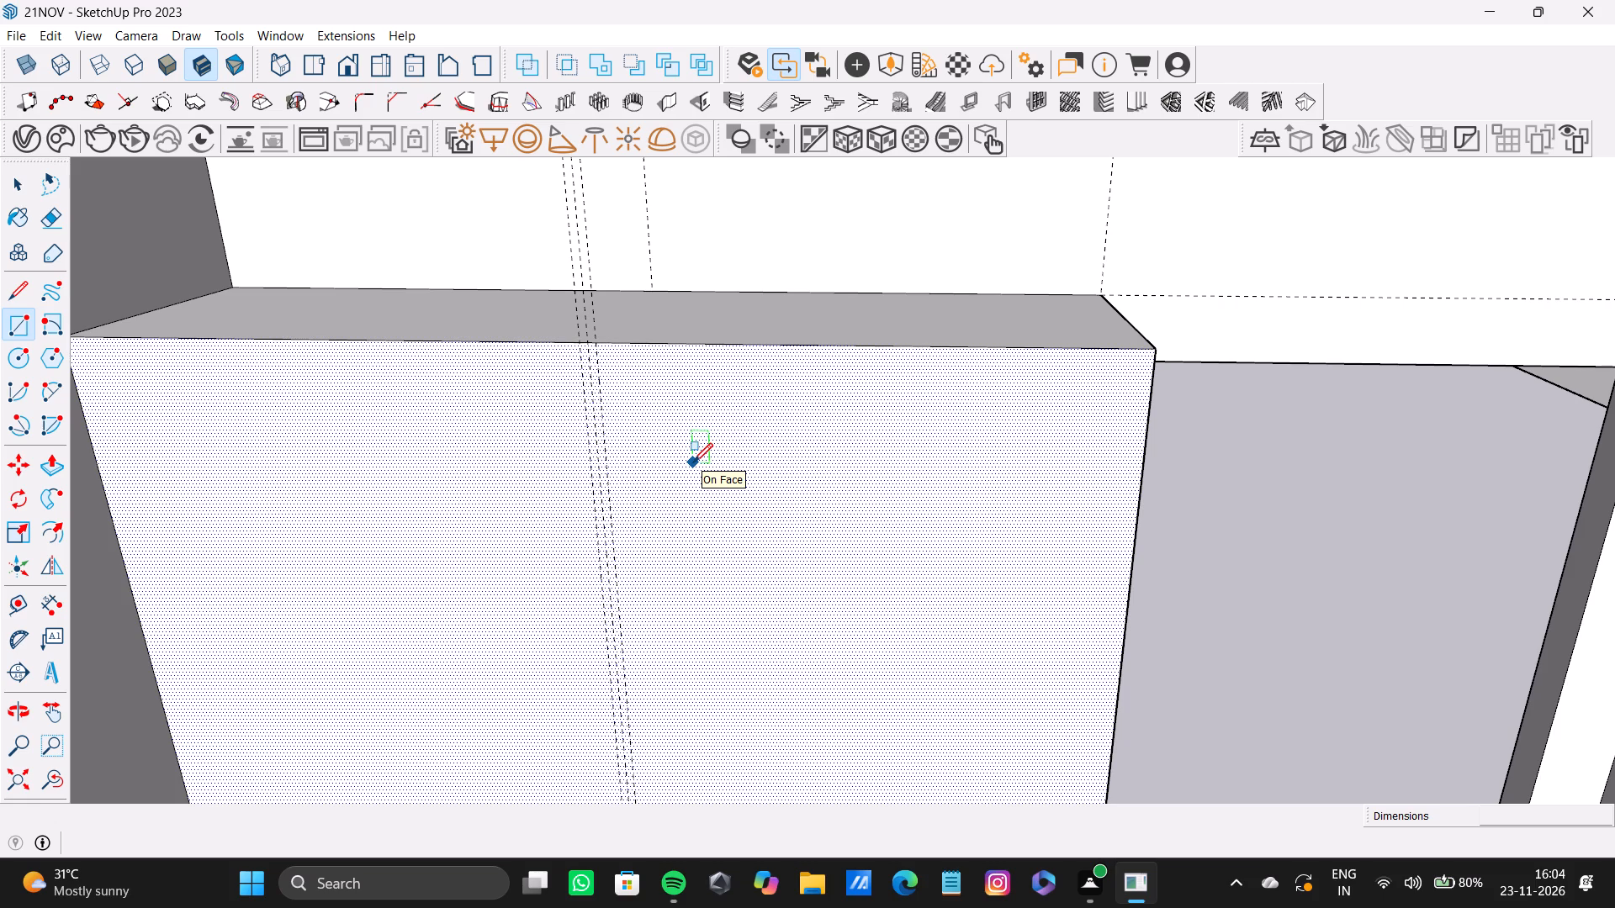
{"action": "scroll", "coordinate": [422, 496], "scroll_direction": "down", "scroll_amount": 8}
{"action": "middle_click_drag", "start_coordinate": [433, 501], "coordinate": [442, 429]}
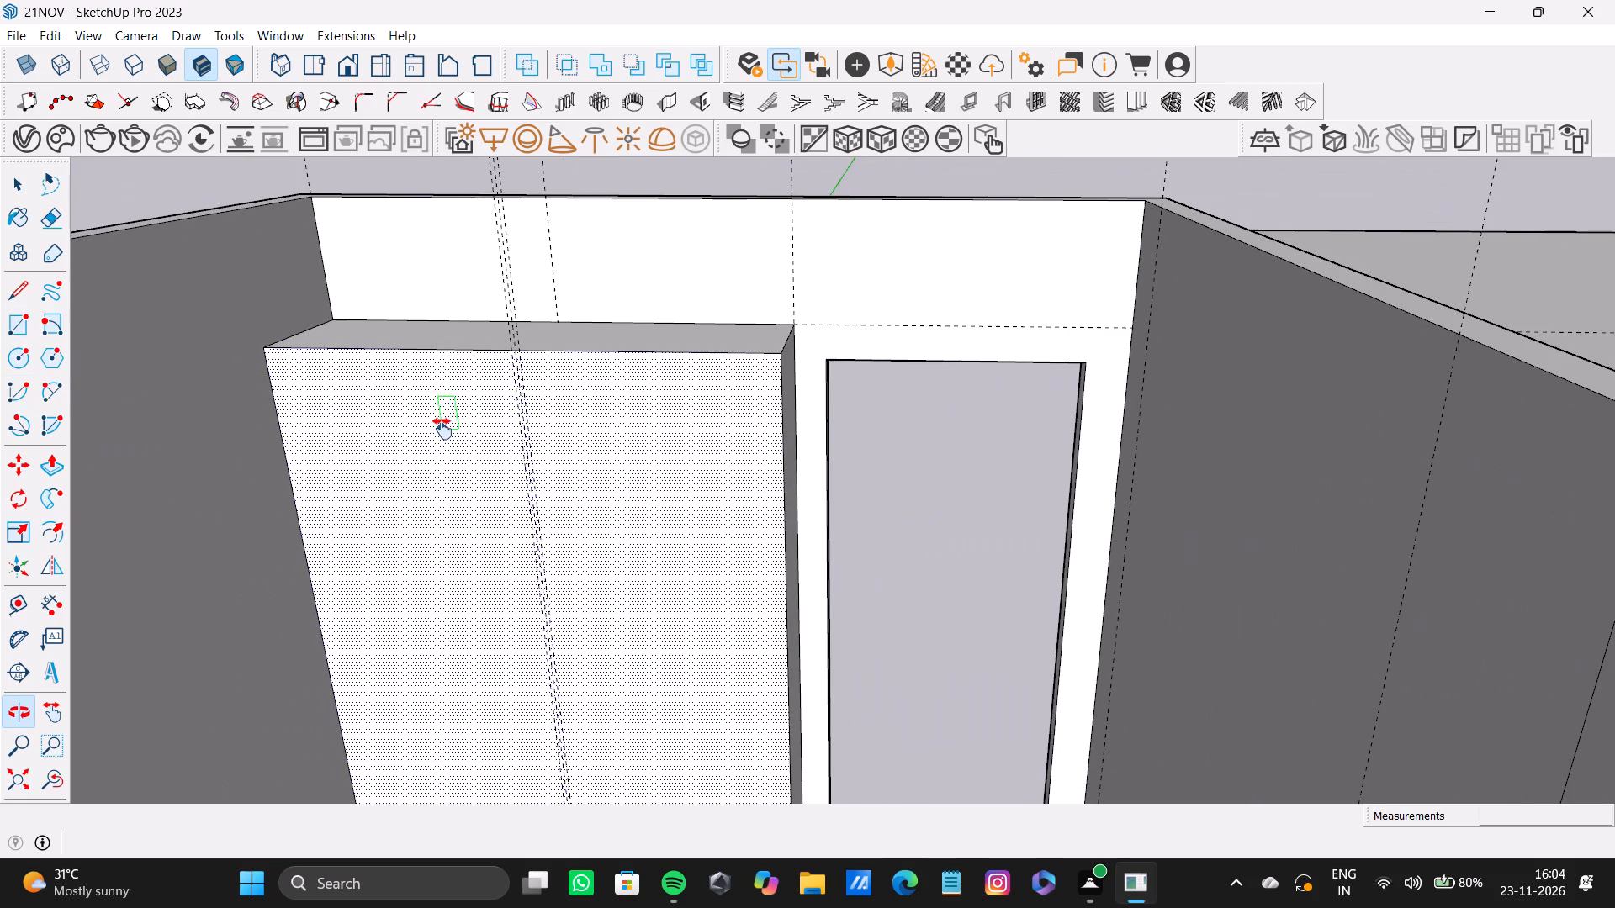
{"action": "middle_click_drag", "start_coordinate": [442, 429], "coordinate": [490, 381]}
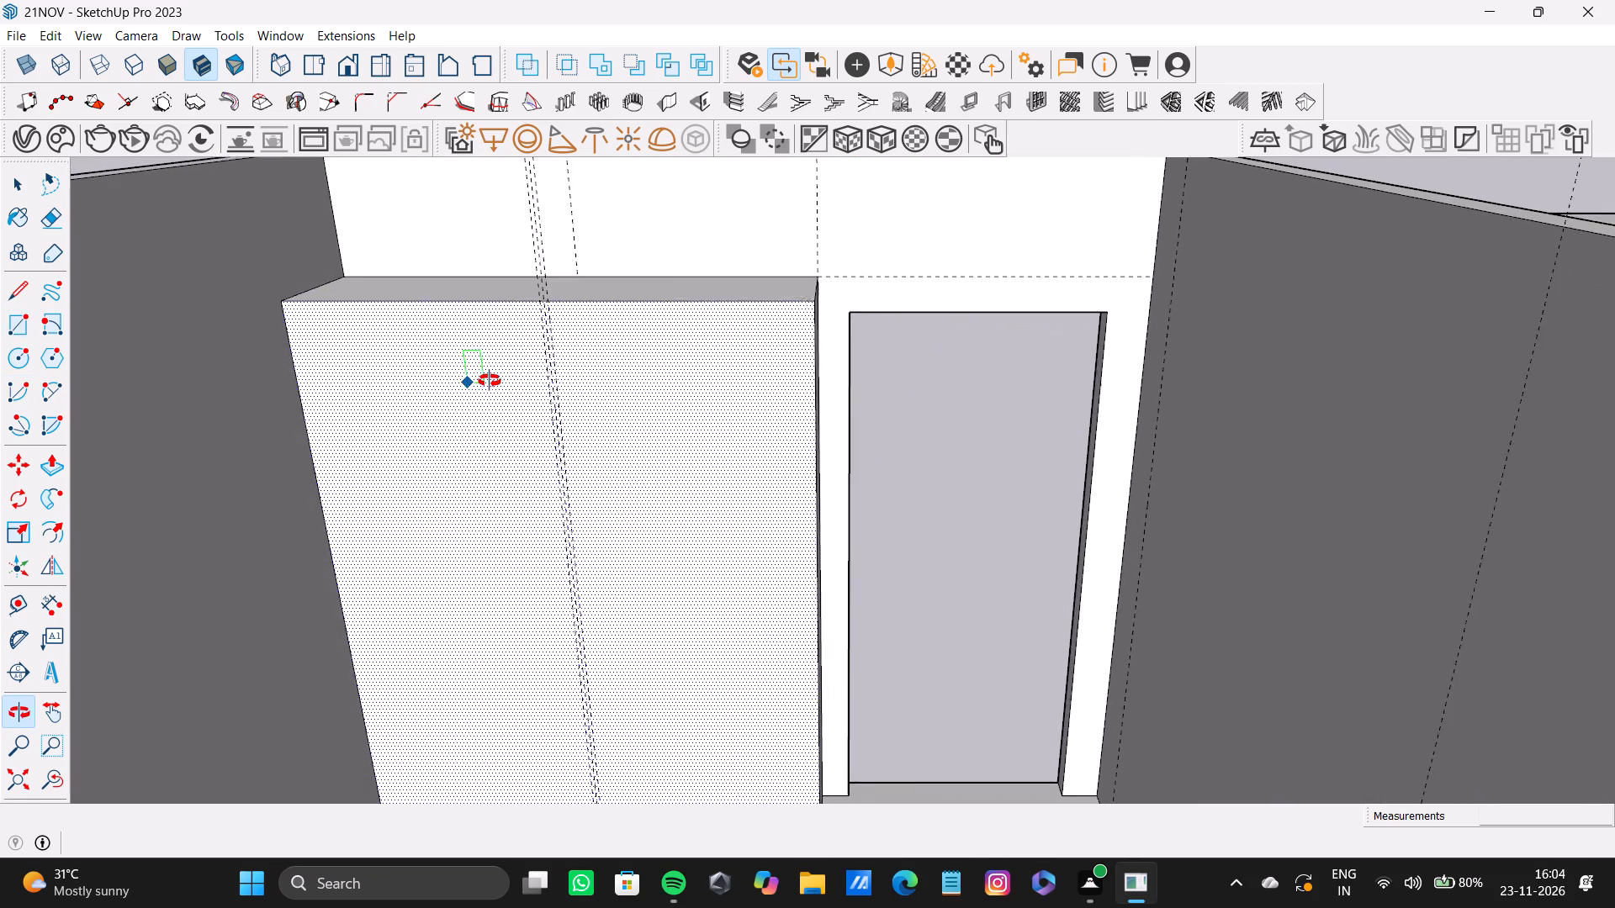
{"action": "middle_click_drag", "start_coordinate": [490, 381], "coordinate": [503, 404]}
{"action": "scroll", "coordinate": [270, 312], "scroll_direction": "up", "scroll_amount": 4}
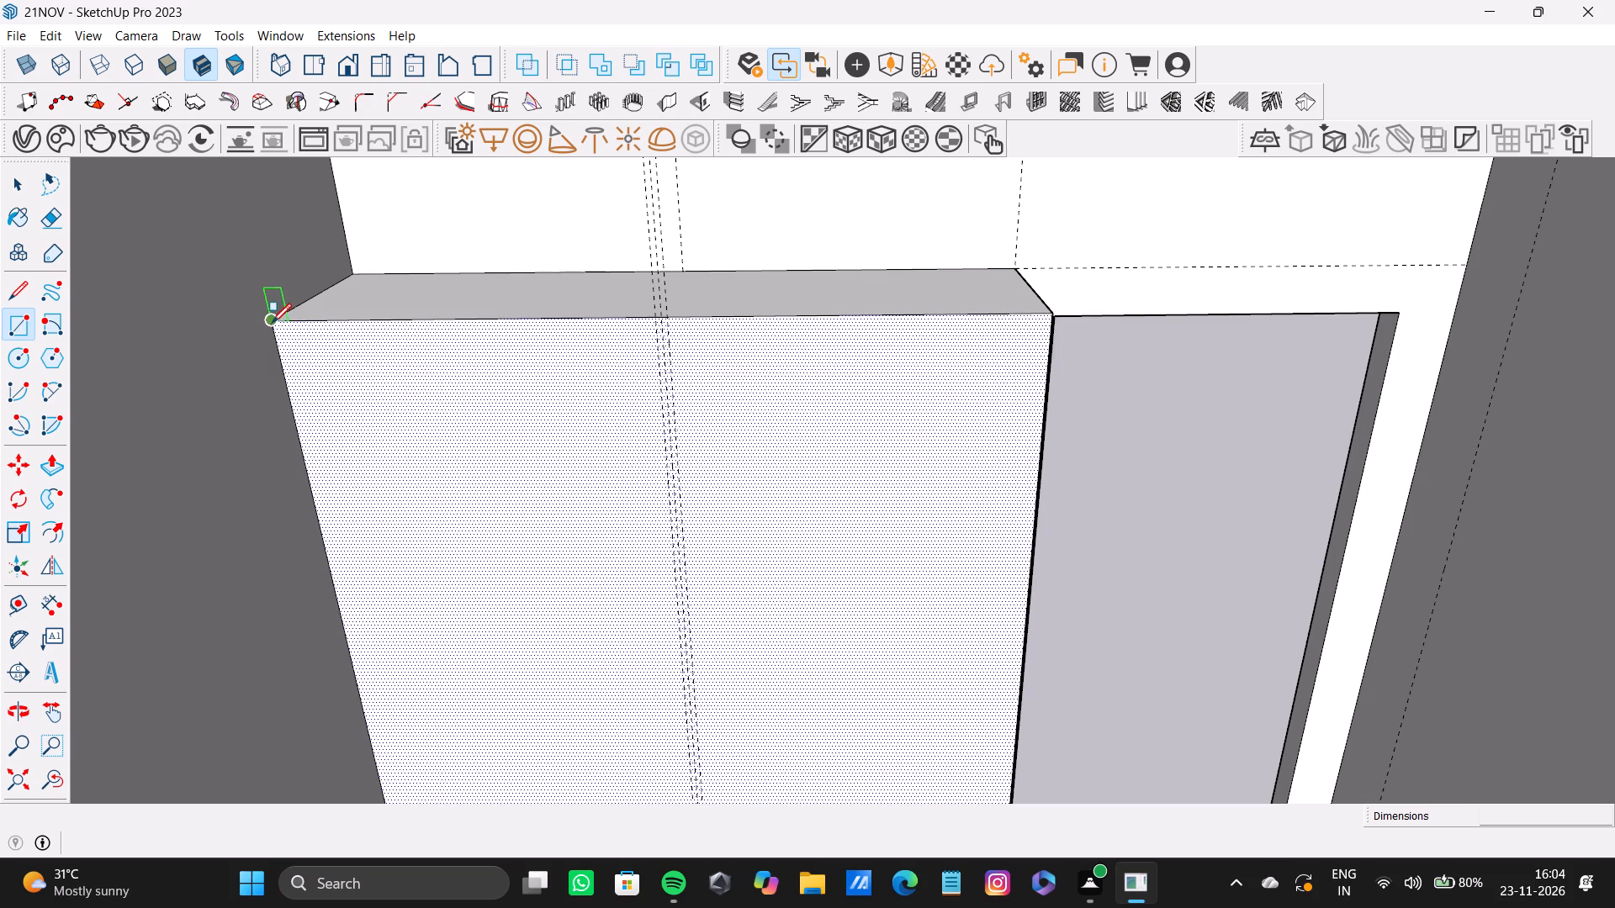
{"action": "left_click", "coordinate": [271, 322]}
{"action": "scroll", "coordinate": [412, 561], "scroll_direction": "down", "scroll_amount": 4}
{"action": "middle_click_drag", "start_coordinate": [412, 565], "coordinate": [366, 323]}
{"action": "scroll", "coordinate": [400, 394], "scroll_direction": "down", "scroll_amount": 4}
{"action": "middle_click_drag", "start_coordinate": [405, 413], "coordinate": [381, 325]}
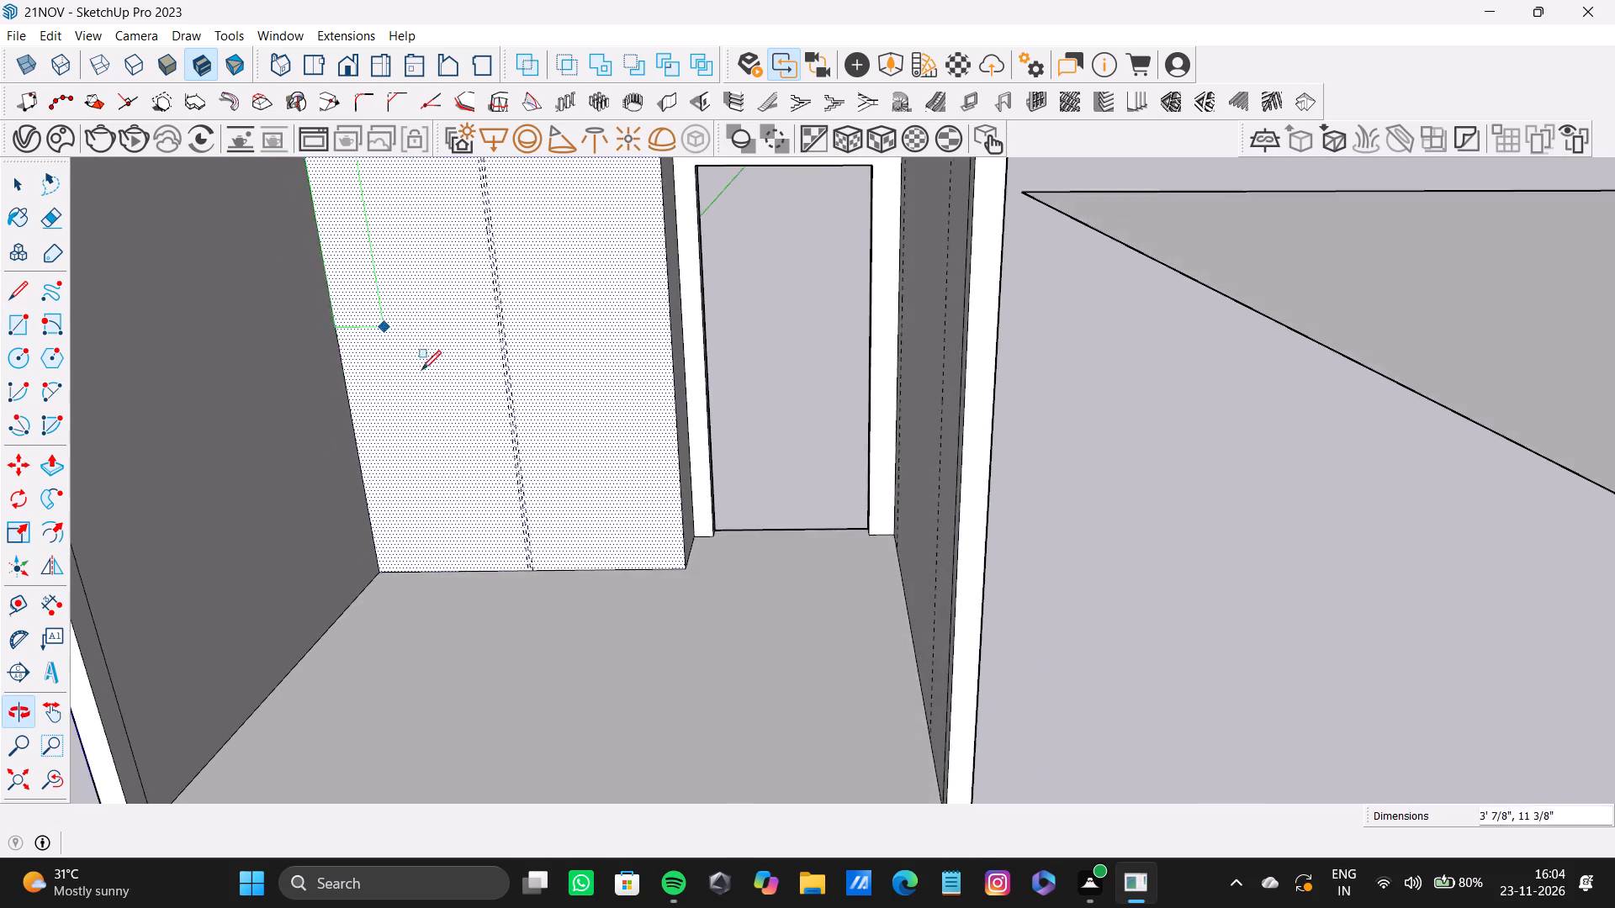
{"action": "scroll", "coordinate": [446, 459], "scroll_direction": "up", "scroll_amount": 4}
{"action": "middle_click_drag", "start_coordinate": [490, 568], "coordinate": [469, 537]}
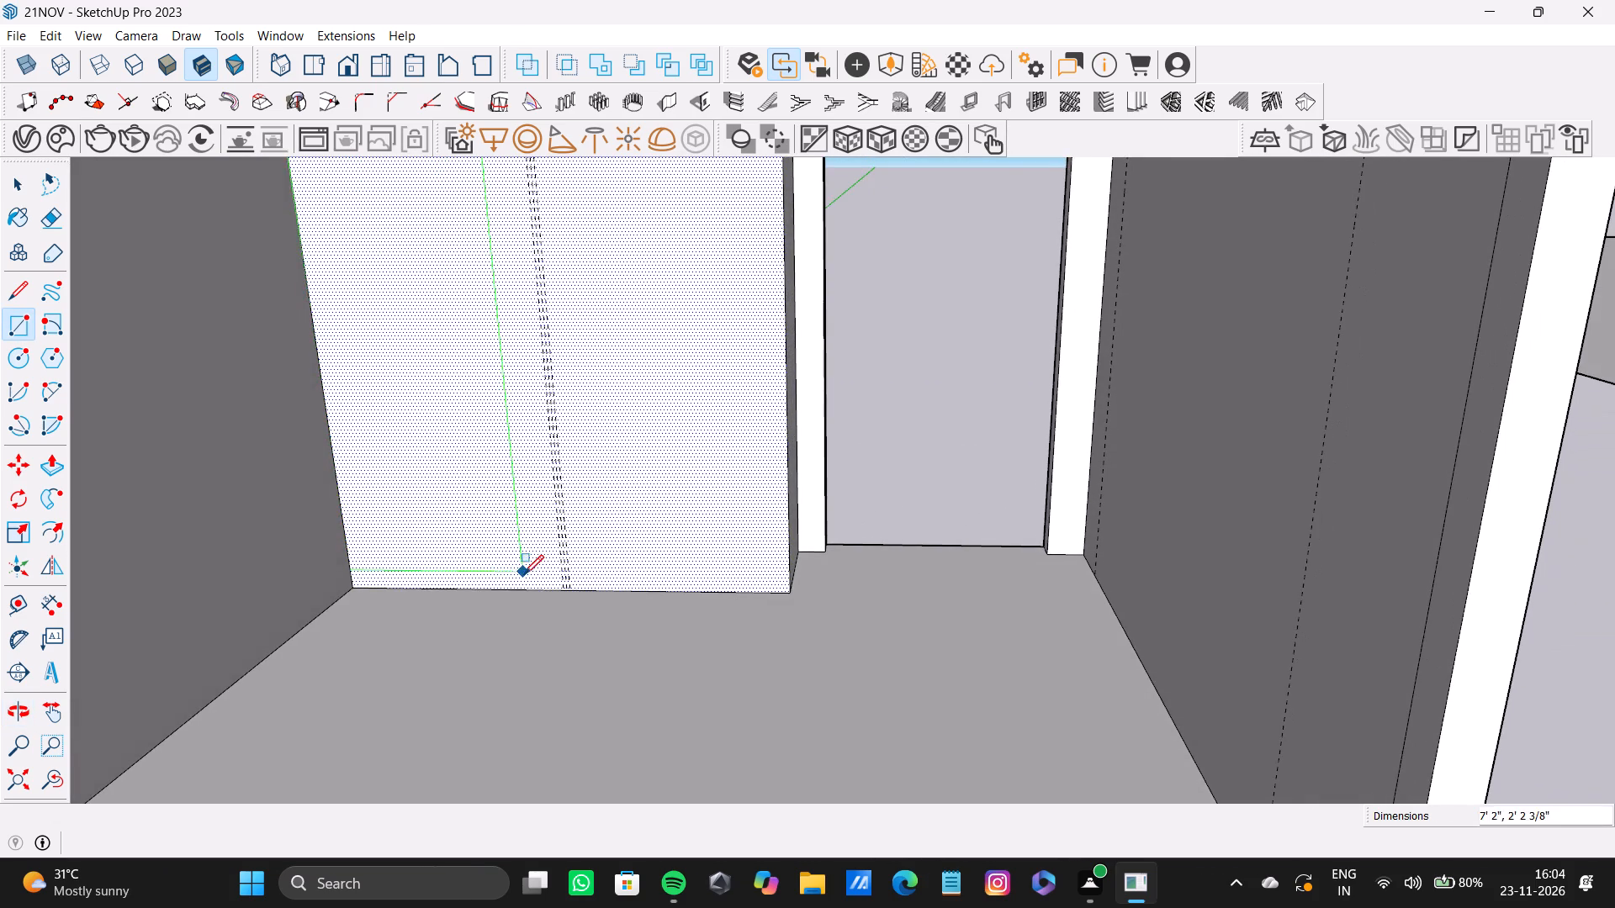
{"action": "scroll", "coordinate": [526, 575], "scroll_direction": "up", "scroll_amount": 7}
{"action": "left_click", "coordinate": [572, 595]}
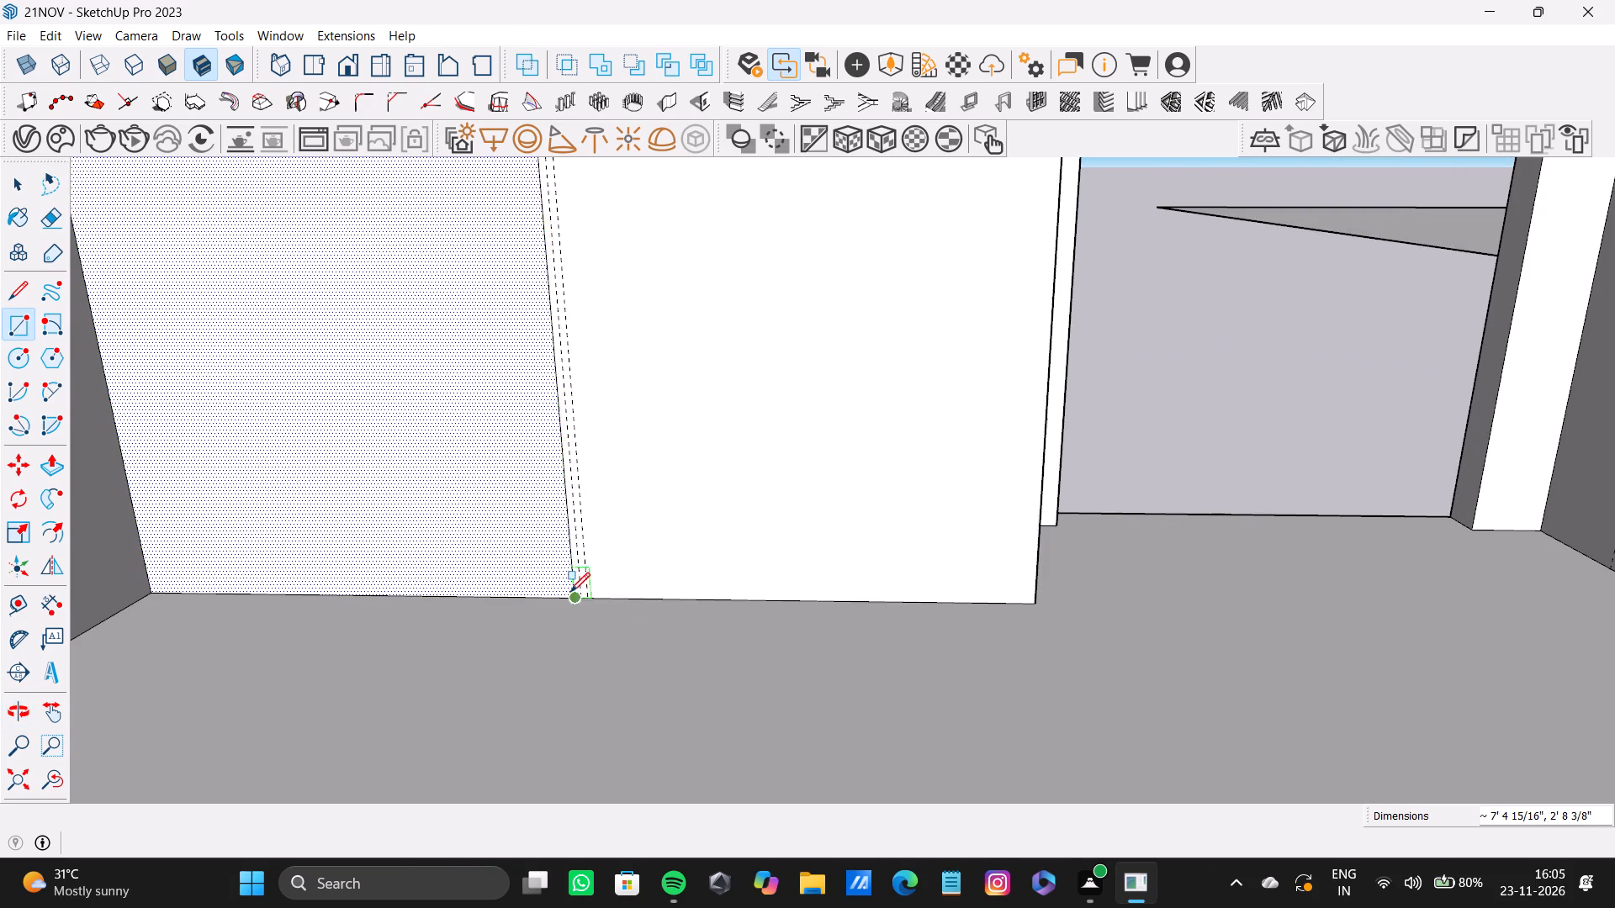
Draw a rectangle about 2' 9 3/8" by 7' 5" on the block's front, from the doorway-side guide's top to the block's bottom corner.
{"action": "scroll", "coordinate": [548, 567], "scroll_direction": "down", "scroll_amount": 14}
{"action": "middle_click_drag", "start_coordinate": [500, 366], "coordinate": [551, 622], "text": "shift"}
{"action": "scroll", "coordinate": [596, 411], "scroll_direction": "up", "scroll_amount": 4}
{"action": "scroll", "coordinate": [502, 476], "scroll_direction": "up", "scroll_amount": 13}
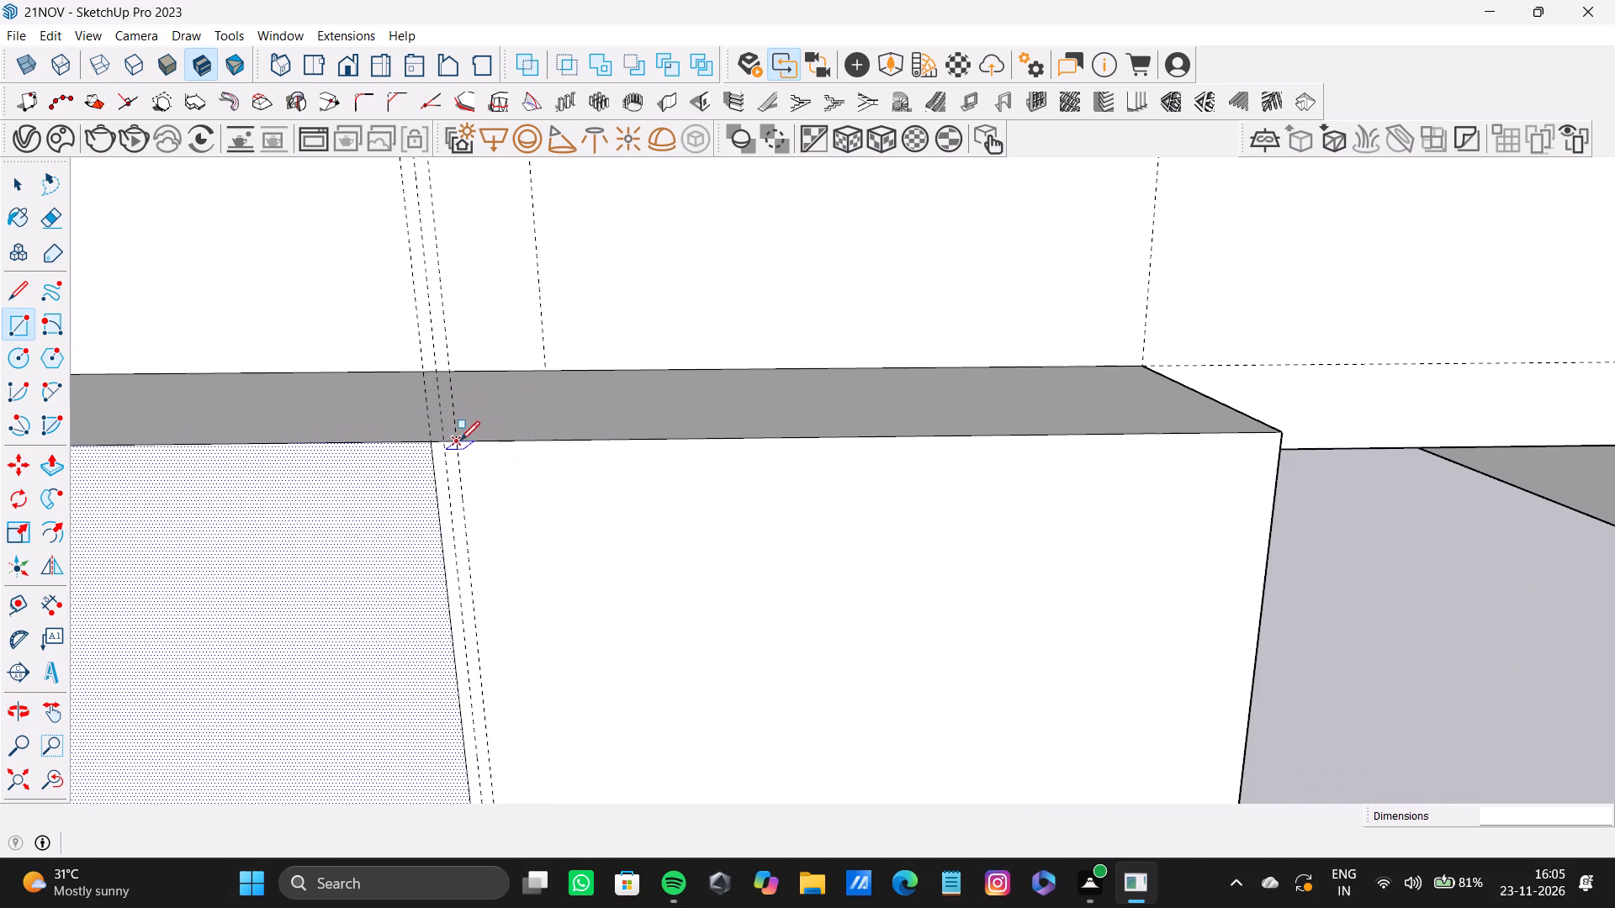
{"action": "left_click", "coordinate": [453, 439]}
{"action": "scroll", "coordinate": [780, 620], "scroll_direction": "down", "scroll_amount": 9}
{"action": "middle_click_drag", "start_coordinate": [839, 668], "coordinate": [665, 459], "text": "shift"}
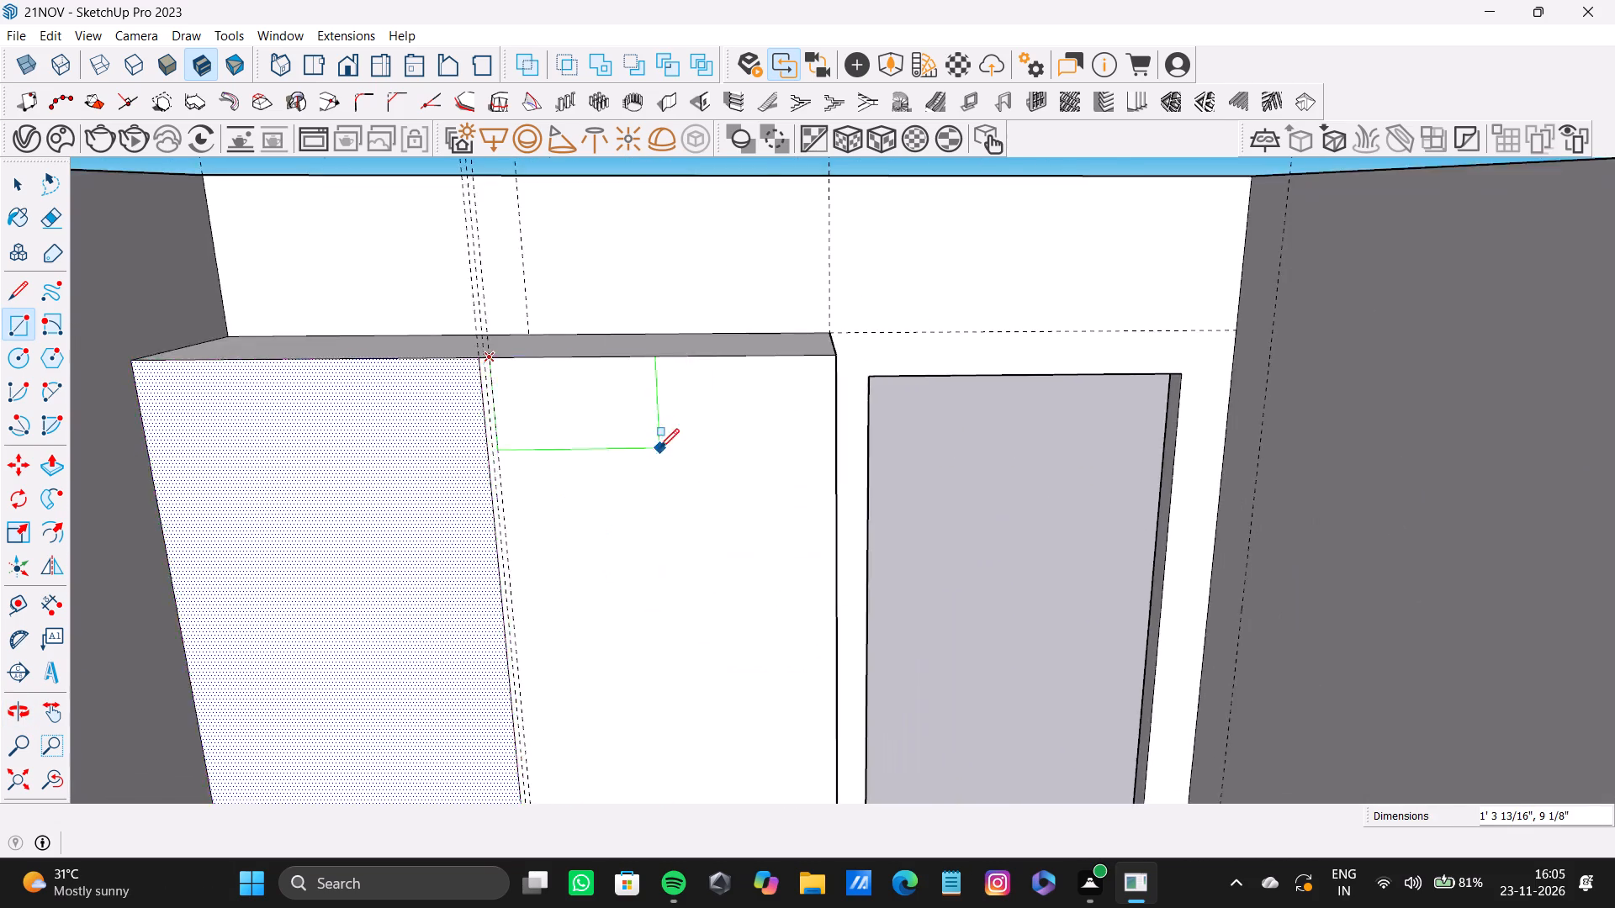
{"action": "scroll", "coordinate": [659, 460], "scroll_direction": "down", "scroll_amount": 5}
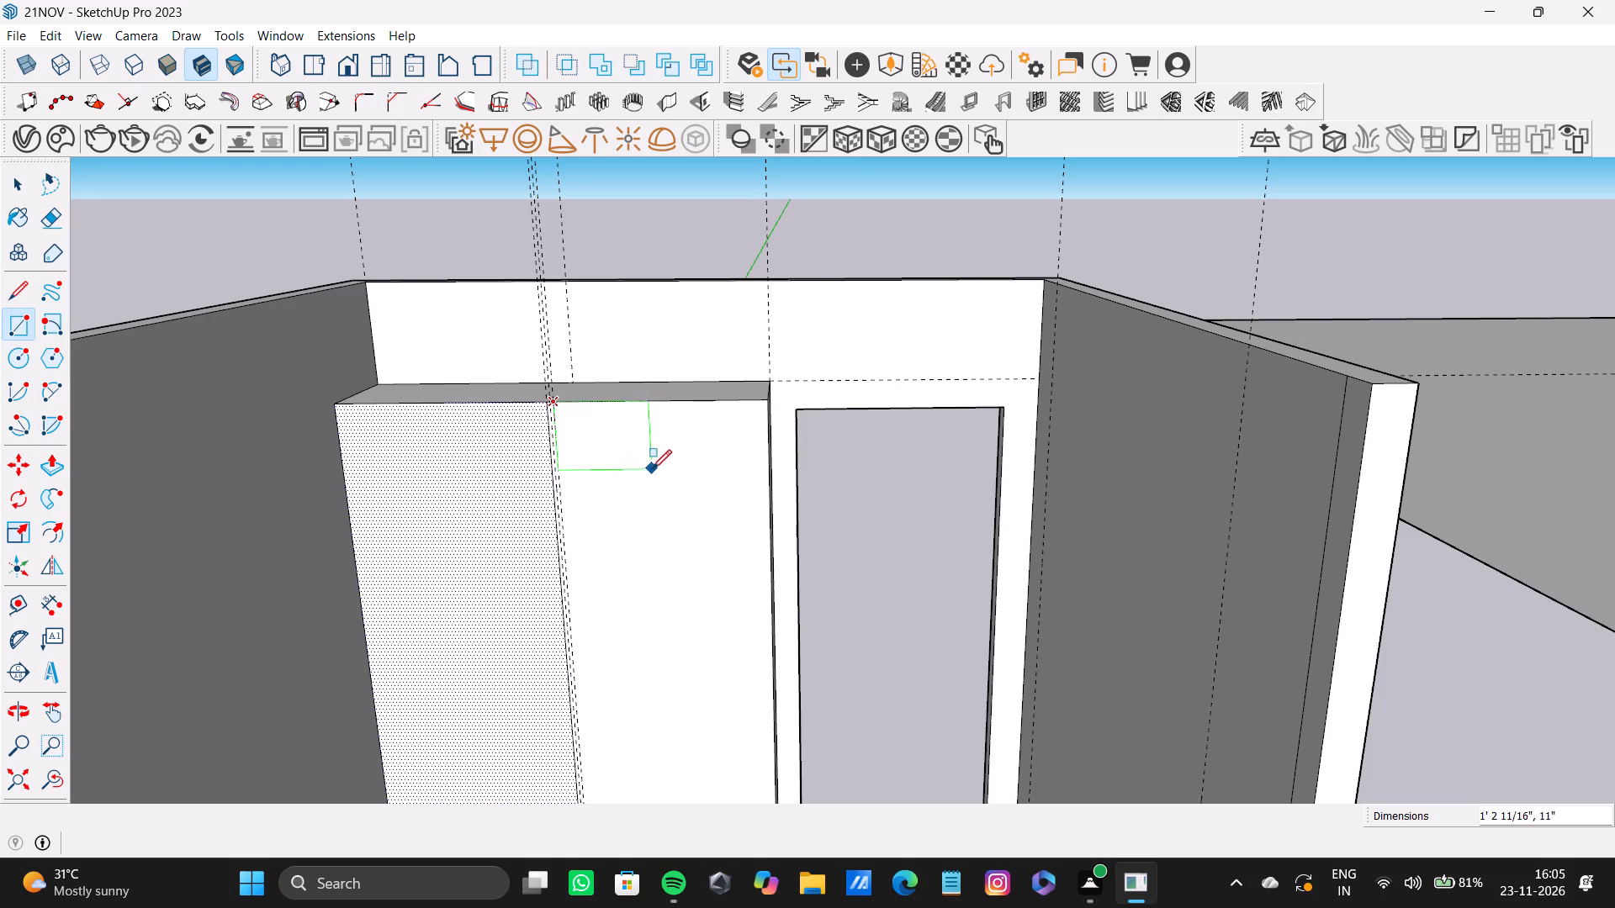
{"action": "scroll", "coordinate": [724, 597], "scroll_direction": "down", "scroll_amount": 2}
{"action": "middle_click_drag", "start_coordinate": [730, 607], "coordinate": [687, 362], "text": "shift"}
{"action": "scroll", "coordinate": [696, 530], "scroll_direction": "up", "scroll_amount": 4}
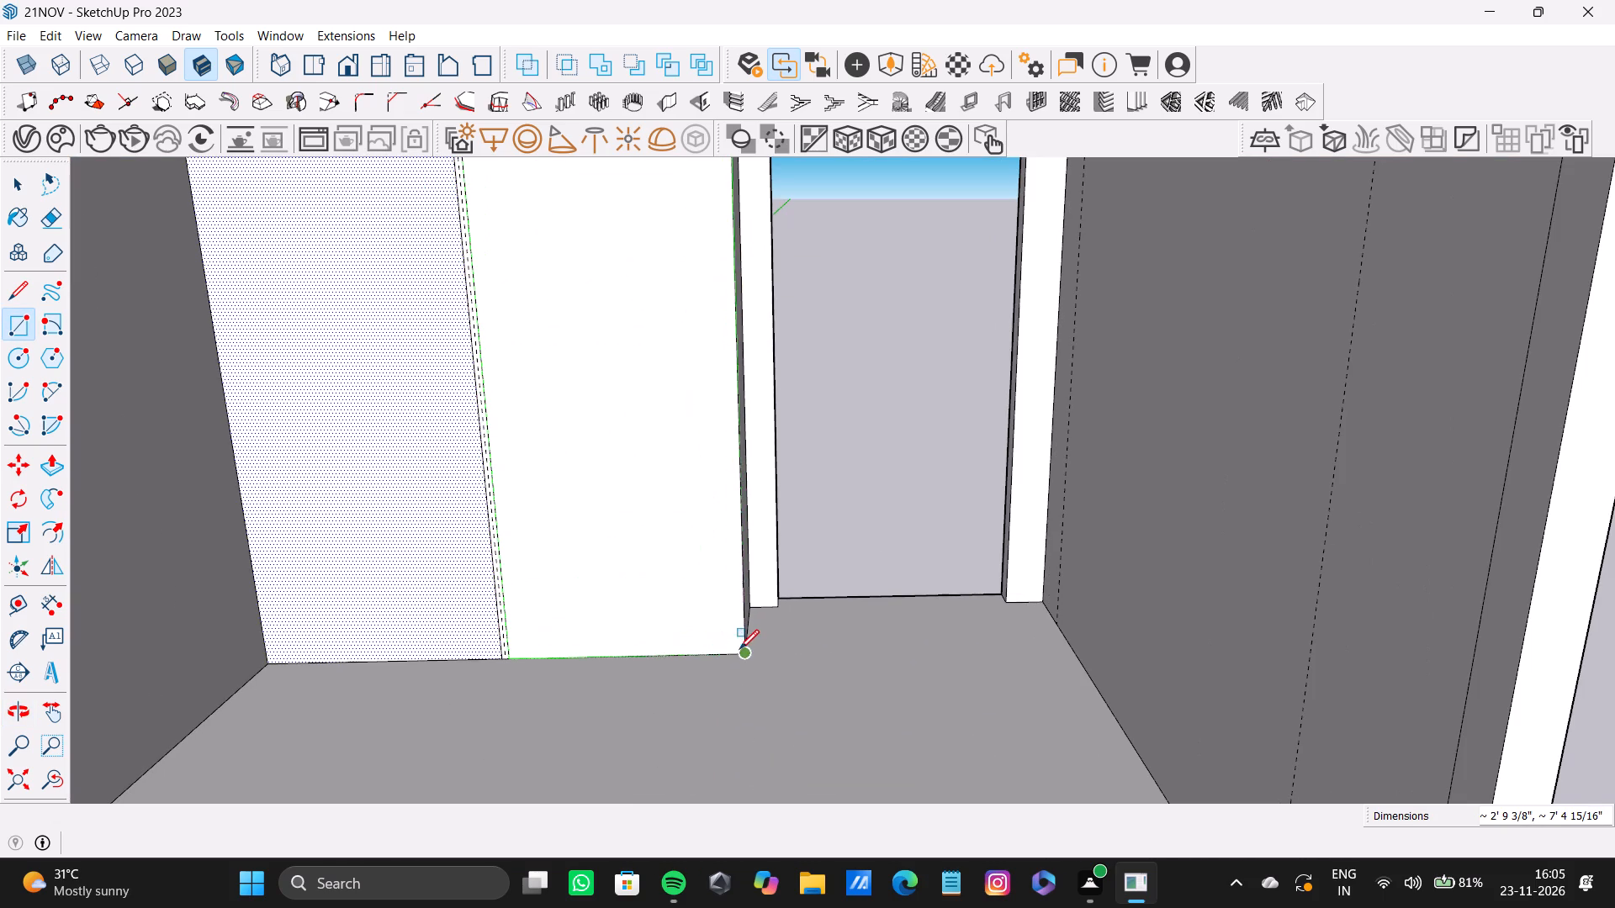
{"action": "left_click", "coordinate": [743, 652]}
Push/Pull the front panel beside the far side wall about 2 9/16" out into the room.
{"action": "scroll", "coordinate": [432, 494], "scroll_direction": "down", "scroll_amount": 9}
{"action": "middle_click_drag", "start_coordinate": [444, 464], "coordinate": [556, 701], "text": "shift"}
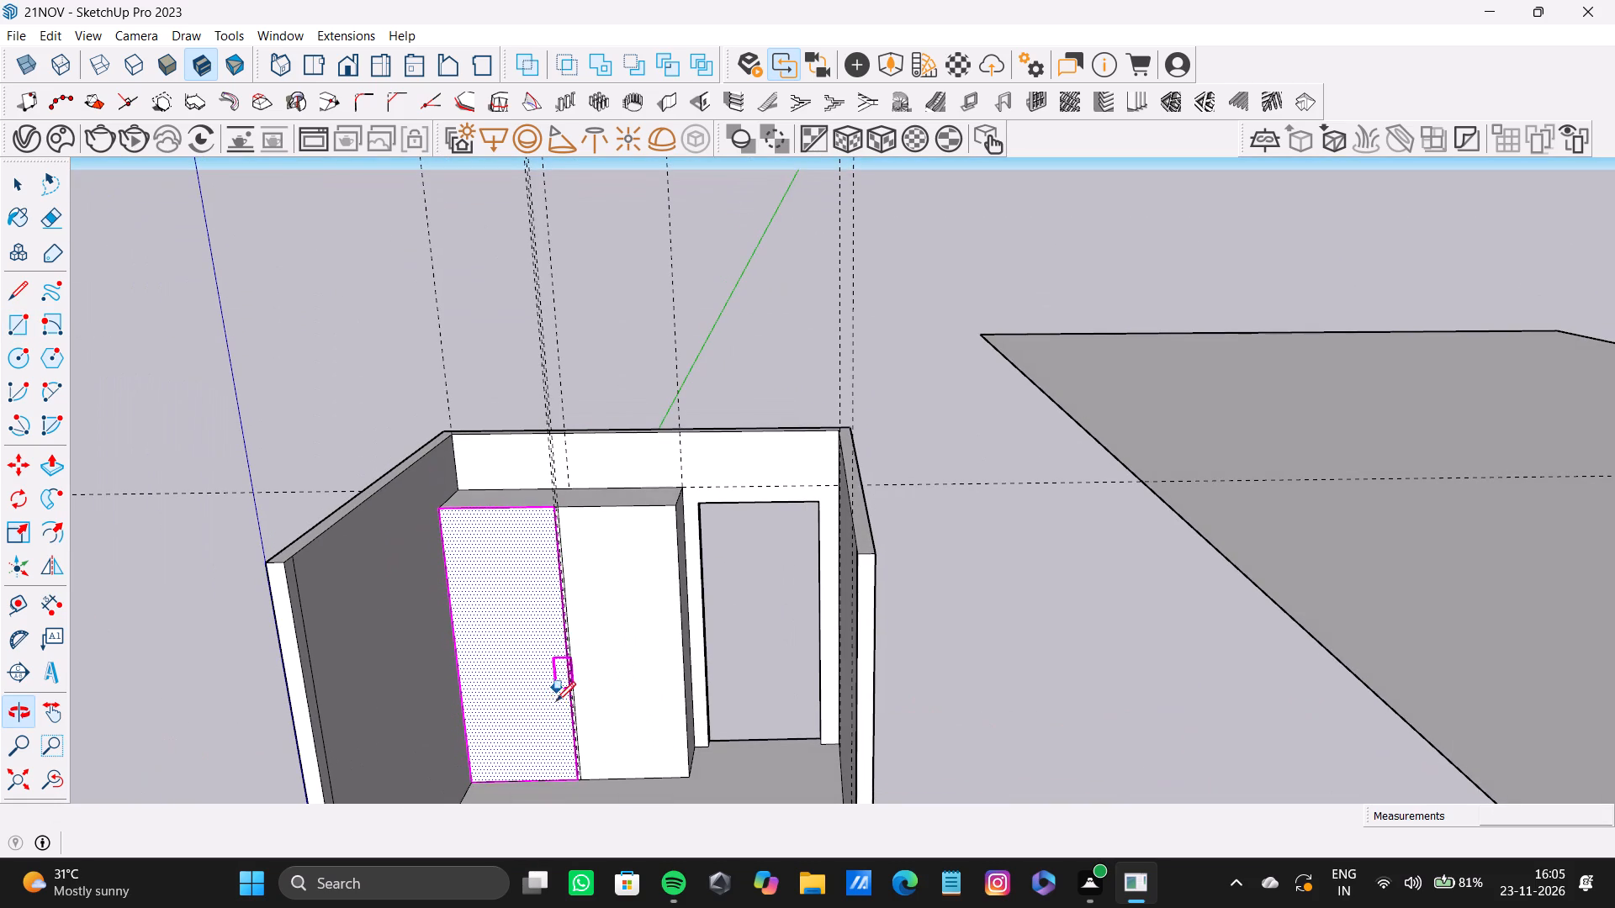
{"action": "key", "text": "space"}
{"action": "left_click", "coordinate": [517, 564]}
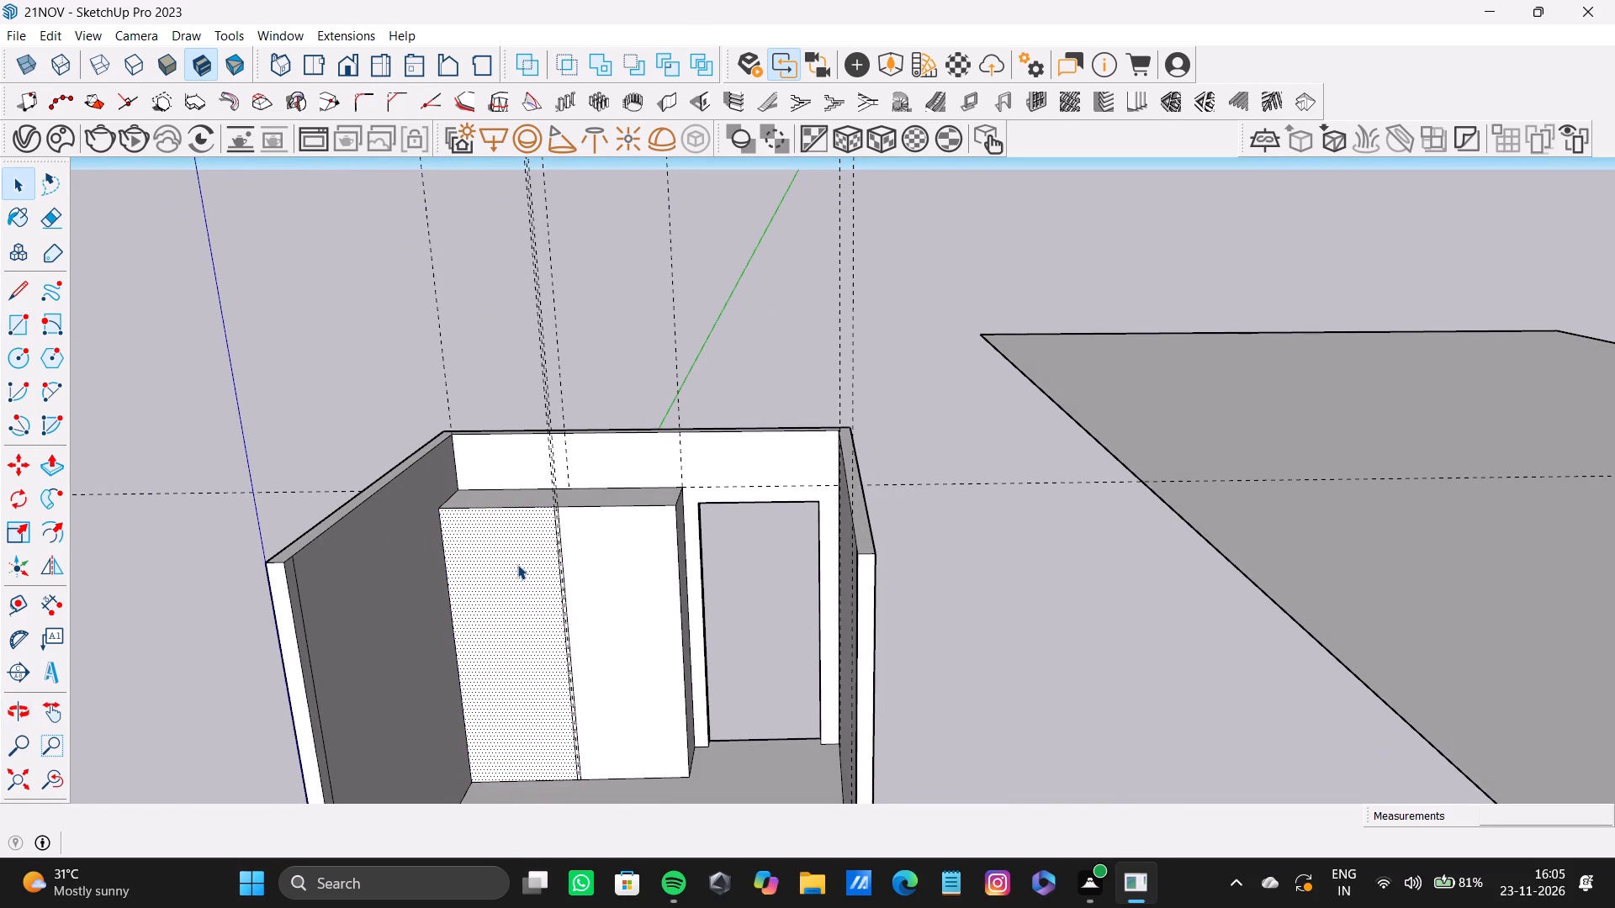
{"action": "key", "text": "p"}
{"action": "left_click_drag", "start_coordinate": [517, 562], "coordinate": [527, 555]}
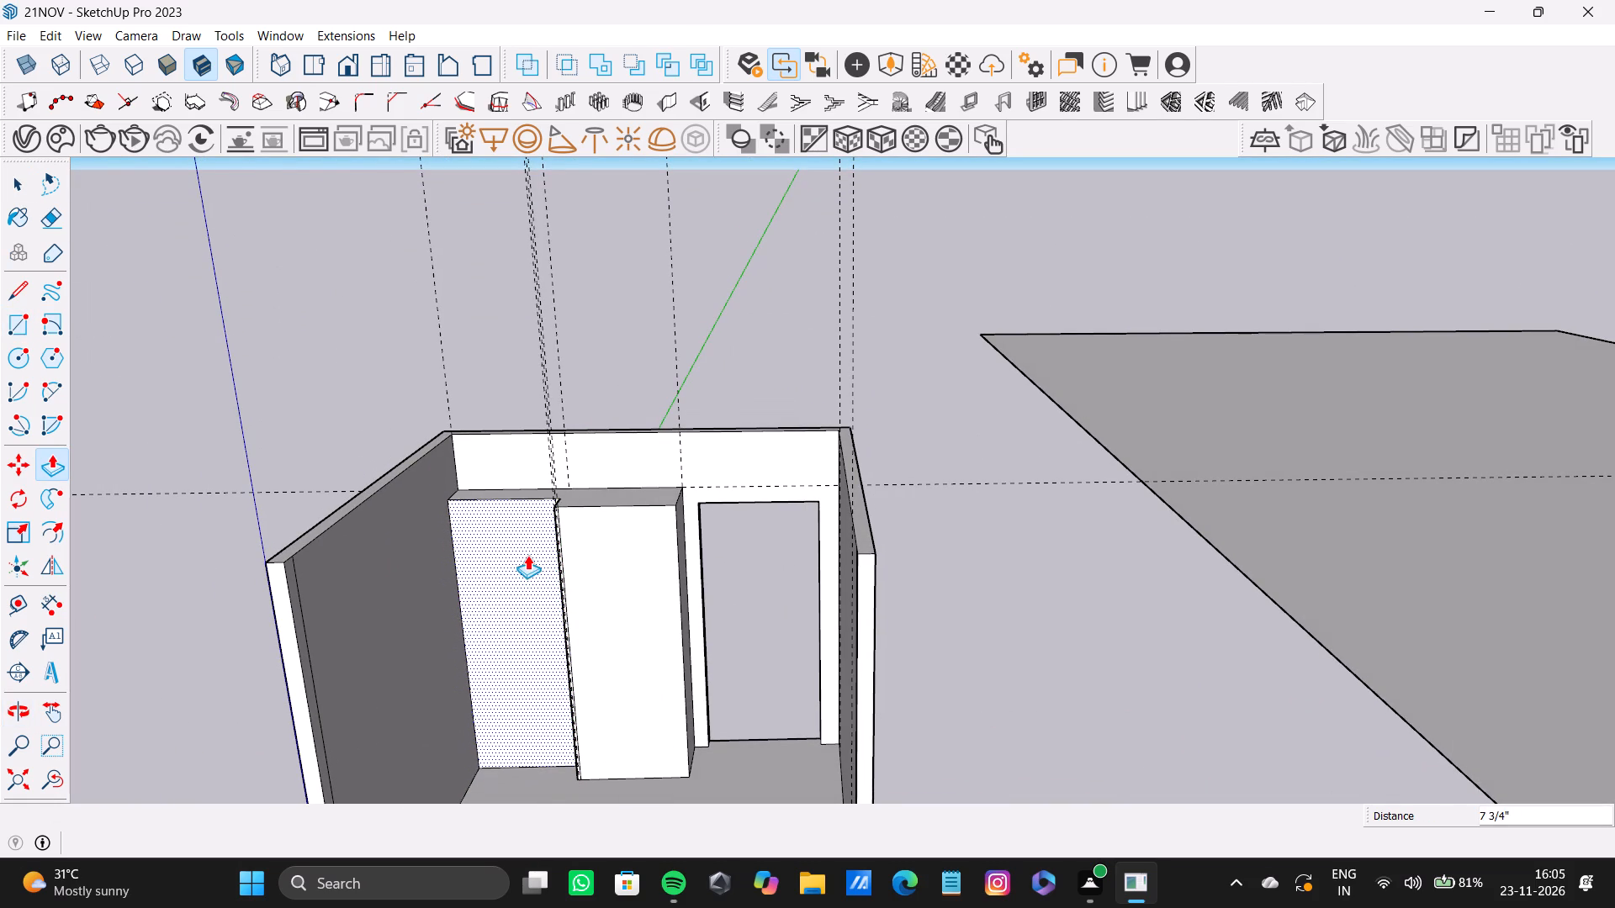
{"action": "left_click_drag", "start_coordinate": [527, 555], "coordinate": [529, 573]}
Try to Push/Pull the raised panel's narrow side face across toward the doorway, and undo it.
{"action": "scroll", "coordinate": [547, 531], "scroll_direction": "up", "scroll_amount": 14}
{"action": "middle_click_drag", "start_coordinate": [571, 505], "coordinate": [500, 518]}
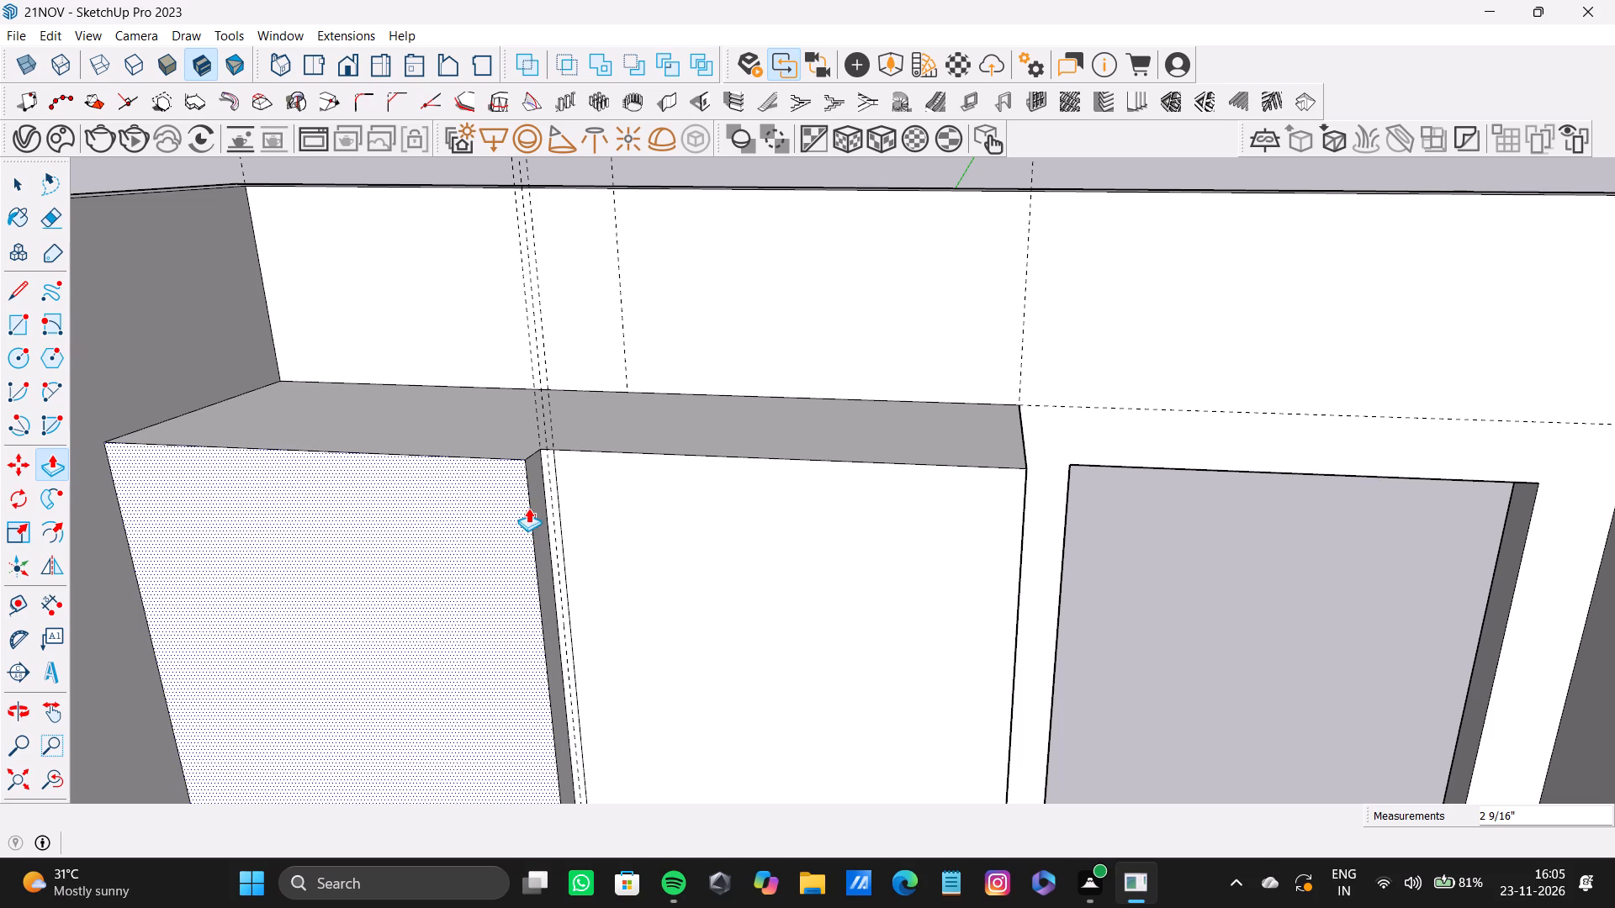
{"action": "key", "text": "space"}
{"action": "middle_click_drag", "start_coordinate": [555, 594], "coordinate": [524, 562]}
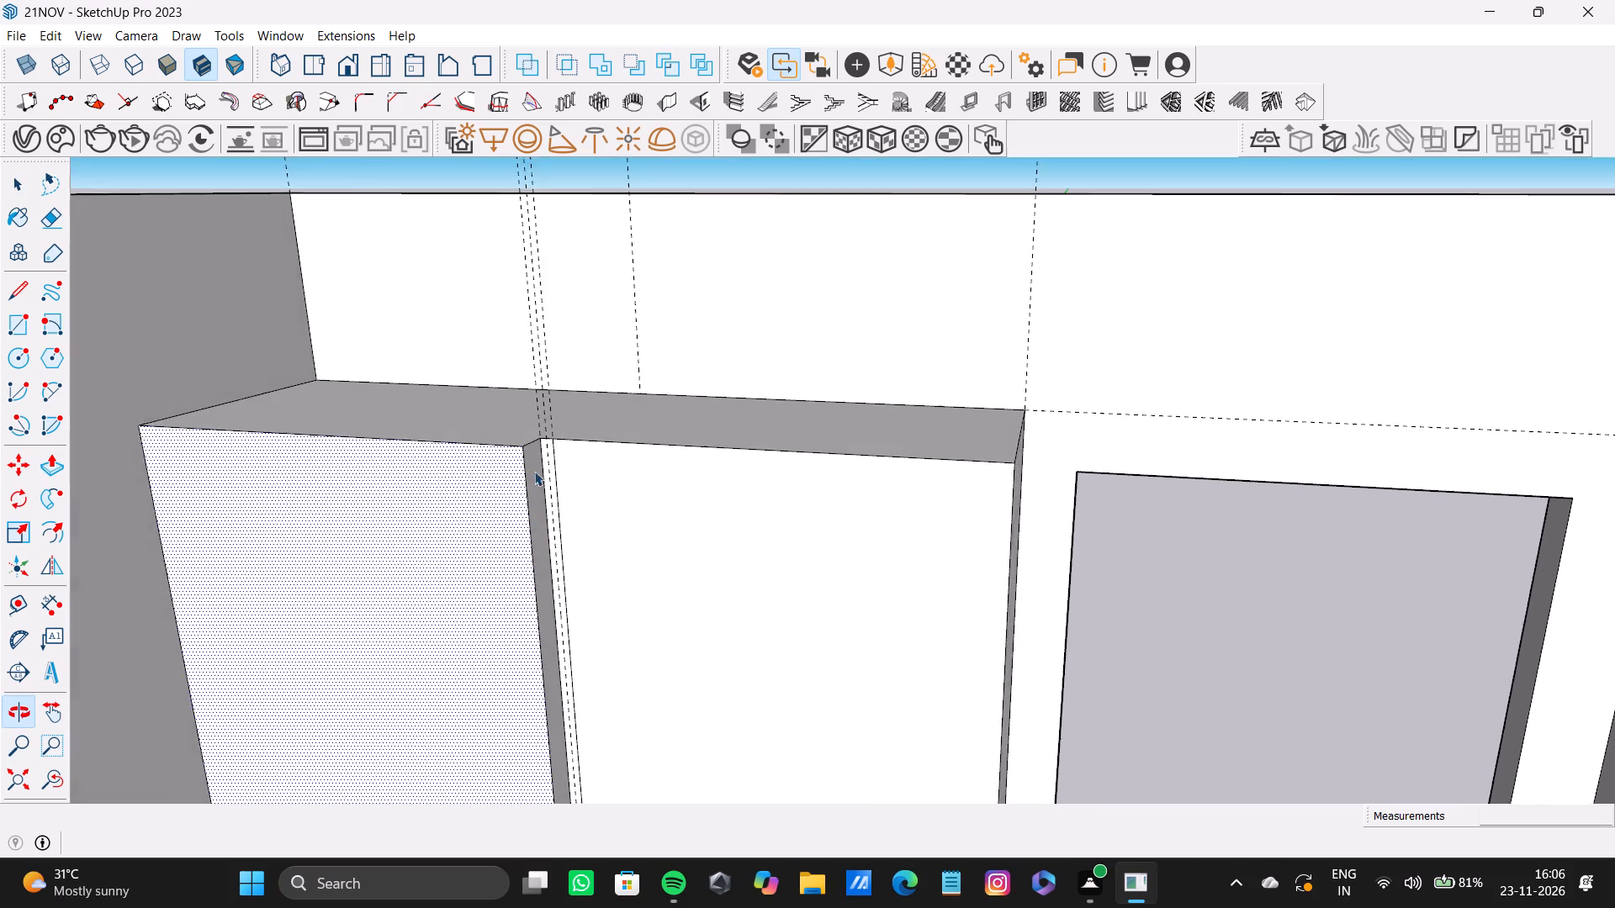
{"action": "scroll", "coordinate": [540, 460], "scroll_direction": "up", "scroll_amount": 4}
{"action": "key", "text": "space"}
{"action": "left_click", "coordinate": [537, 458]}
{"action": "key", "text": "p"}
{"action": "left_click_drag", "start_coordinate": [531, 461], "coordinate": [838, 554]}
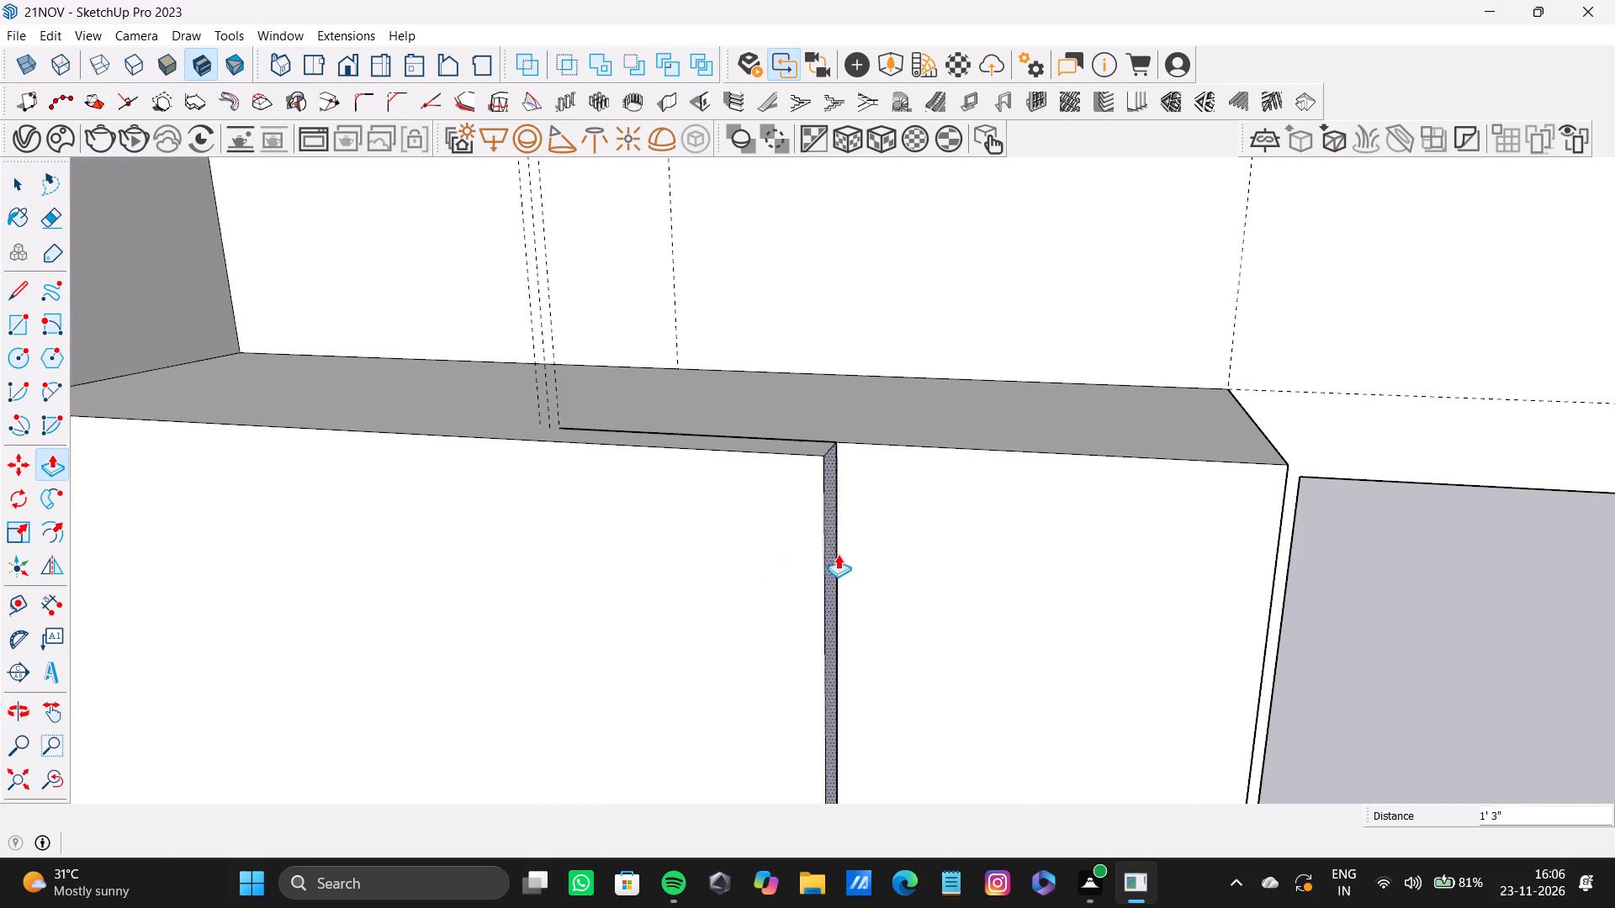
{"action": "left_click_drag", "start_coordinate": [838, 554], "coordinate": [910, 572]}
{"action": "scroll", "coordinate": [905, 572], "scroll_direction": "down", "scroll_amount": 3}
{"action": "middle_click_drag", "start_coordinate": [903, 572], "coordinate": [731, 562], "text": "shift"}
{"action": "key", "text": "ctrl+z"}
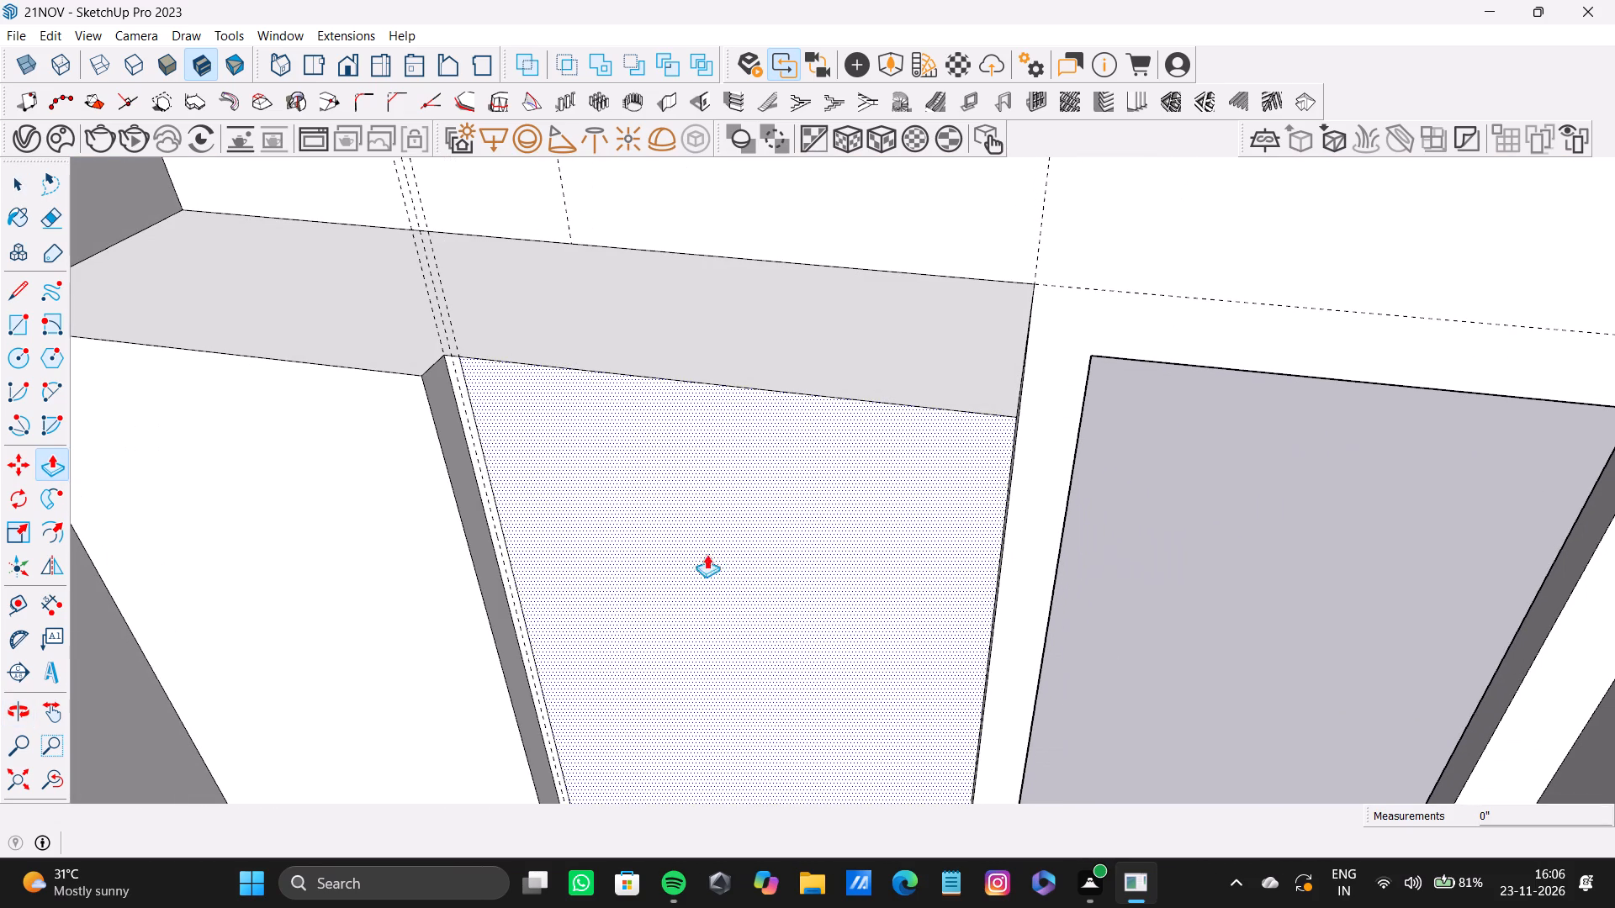
Push/Pull the doorway-side front panel out flush with the raised panel beside the far side wall.
{"action": "left_click_drag", "start_coordinate": [680, 446], "coordinate": [422, 377]}
Push/Pull the doorway-side panel's inner side face into the groove up to the middle guide.
{"action": "scroll", "coordinate": [441, 397], "scroll_direction": "down", "scroll_amount": 3}
{"action": "middle_click_drag", "start_coordinate": [441, 397], "coordinate": [564, 436]}
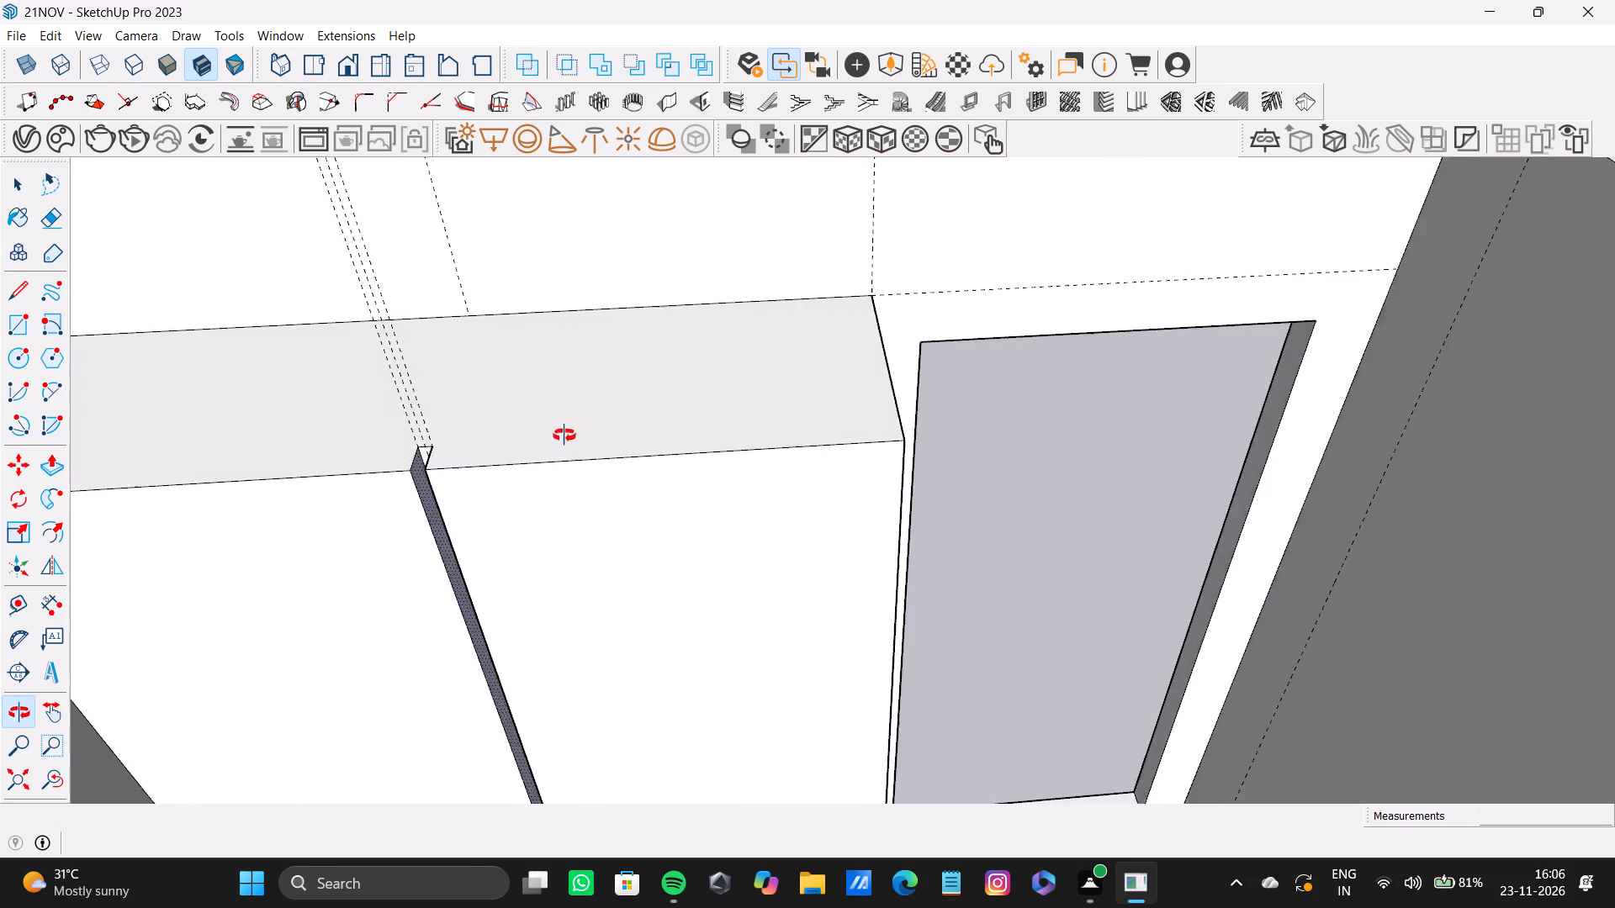
{"action": "middle_click_drag", "start_coordinate": [564, 436], "coordinate": [751, 340]}
{"action": "middle_click_drag", "start_coordinate": [755, 340], "coordinate": [771, 340], "text": "shift"}
{"action": "scroll", "coordinate": [599, 287], "scroll_direction": "up", "scroll_amount": 8}
{"action": "middle_click_drag", "start_coordinate": [654, 397], "coordinate": [784, 474], "text": "shift"}
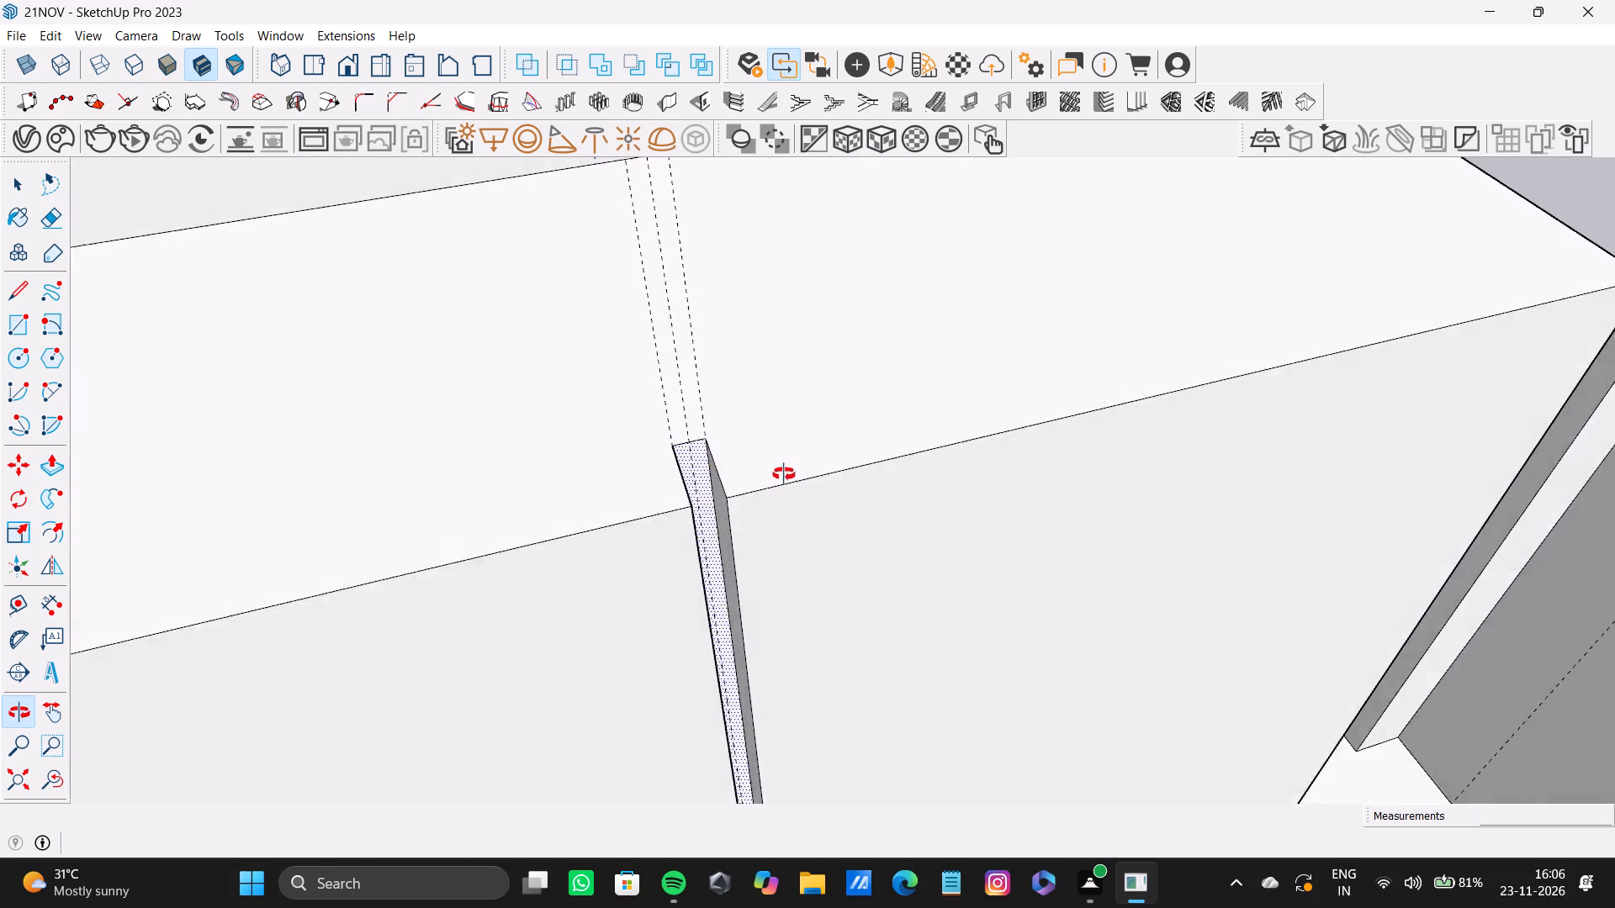
{"action": "middle_click_drag", "start_coordinate": [784, 474], "coordinate": [808, 481], "text": "shift"}
{"action": "scroll", "coordinate": [724, 519], "scroll_direction": "up", "scroll_amount": 4}
{"action": "left_click_drag", "start_coordinate": [733, 507], "coordinate": [702, 511]}
Push/Pull the other panel's inner side face about 1/4" into the groove toward the doorway-side panel.
{"action": "middle_click_drag", "start_coordinate": [754, 501], "coordinate": [493, 483]}
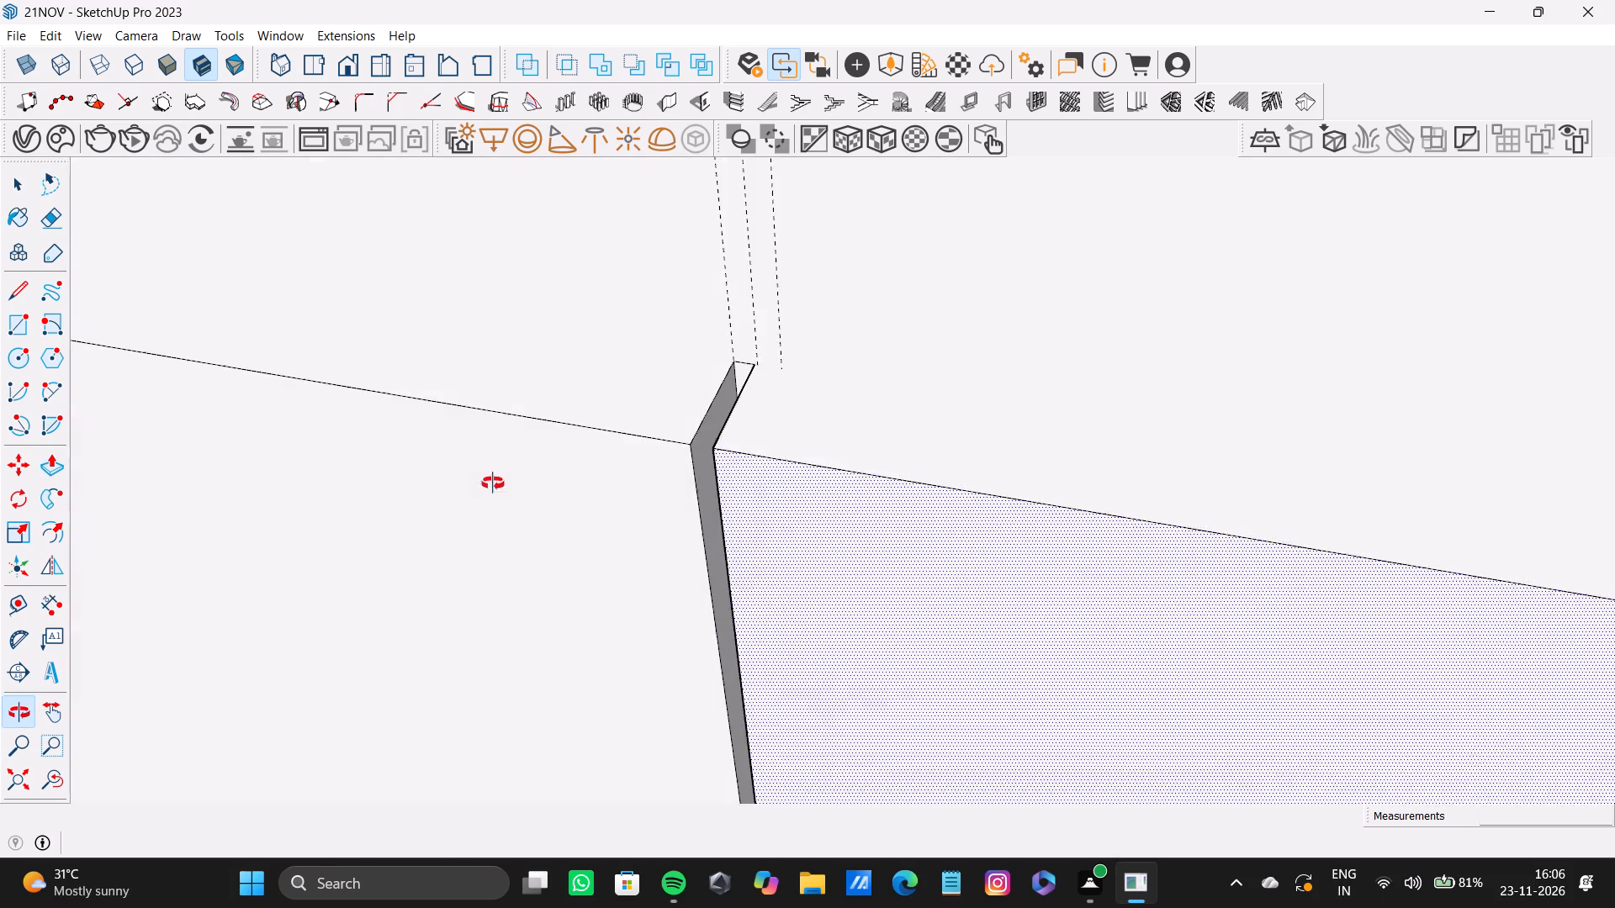
{"action": "middle_click_drag", "start_coordinate": [493, 483], "coordinate": [492, 483]}
{"action": "scroll", "coordinate": [719, 445], "scroll_direction": "up", "scroll_amount": 5}
{"action": "left_click_drag", "start_coordinate": [682, 450], "coordinate": [703, 456]}
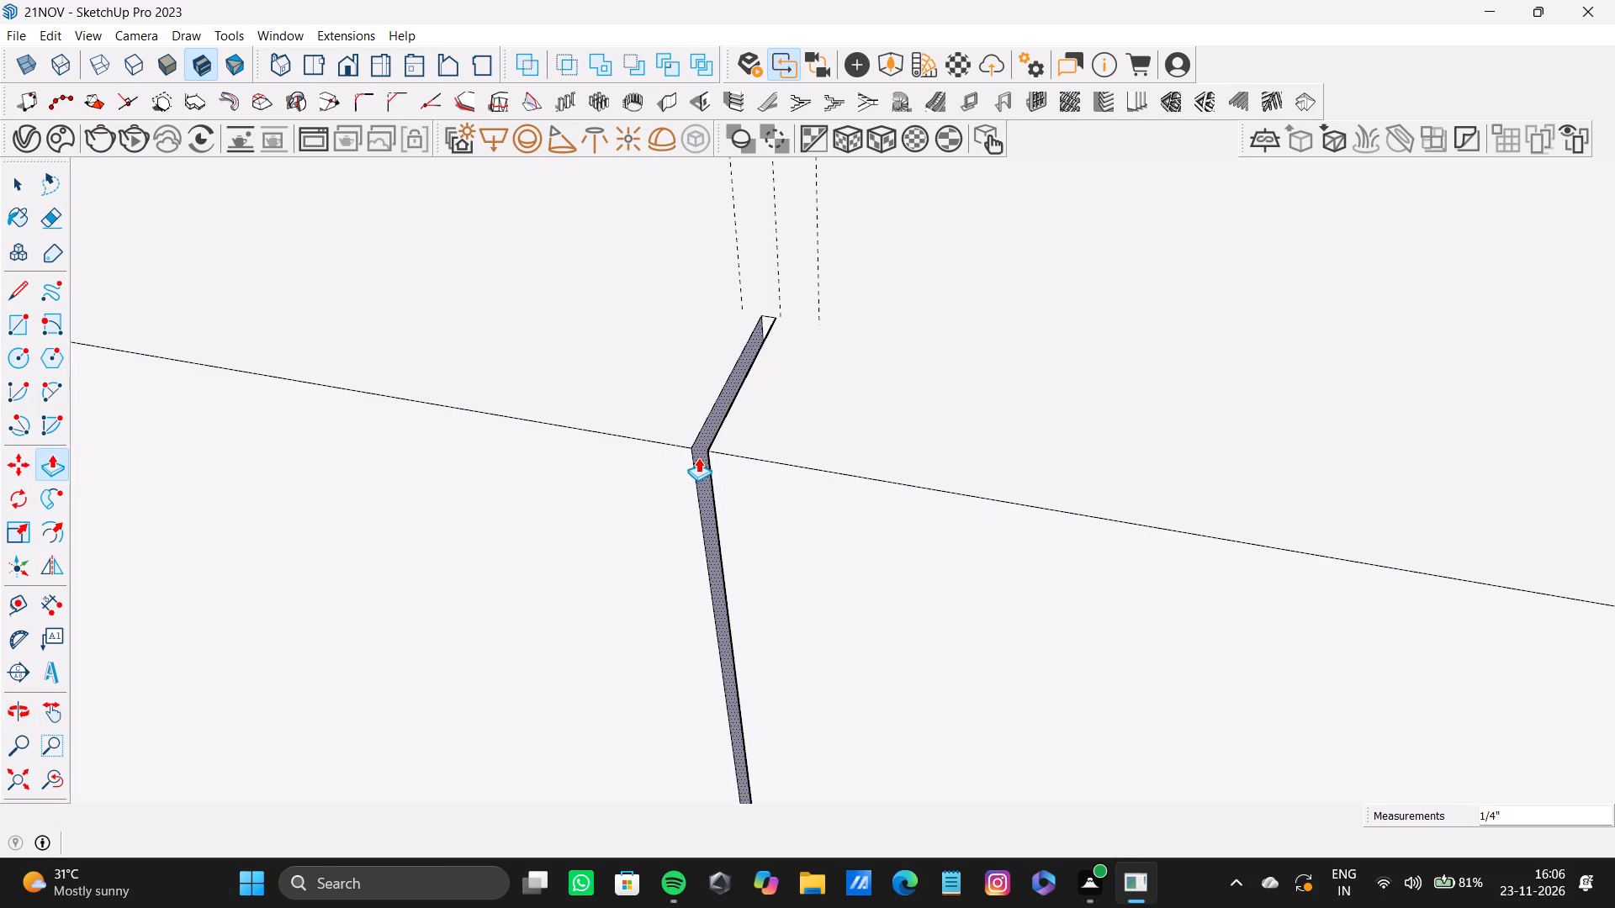
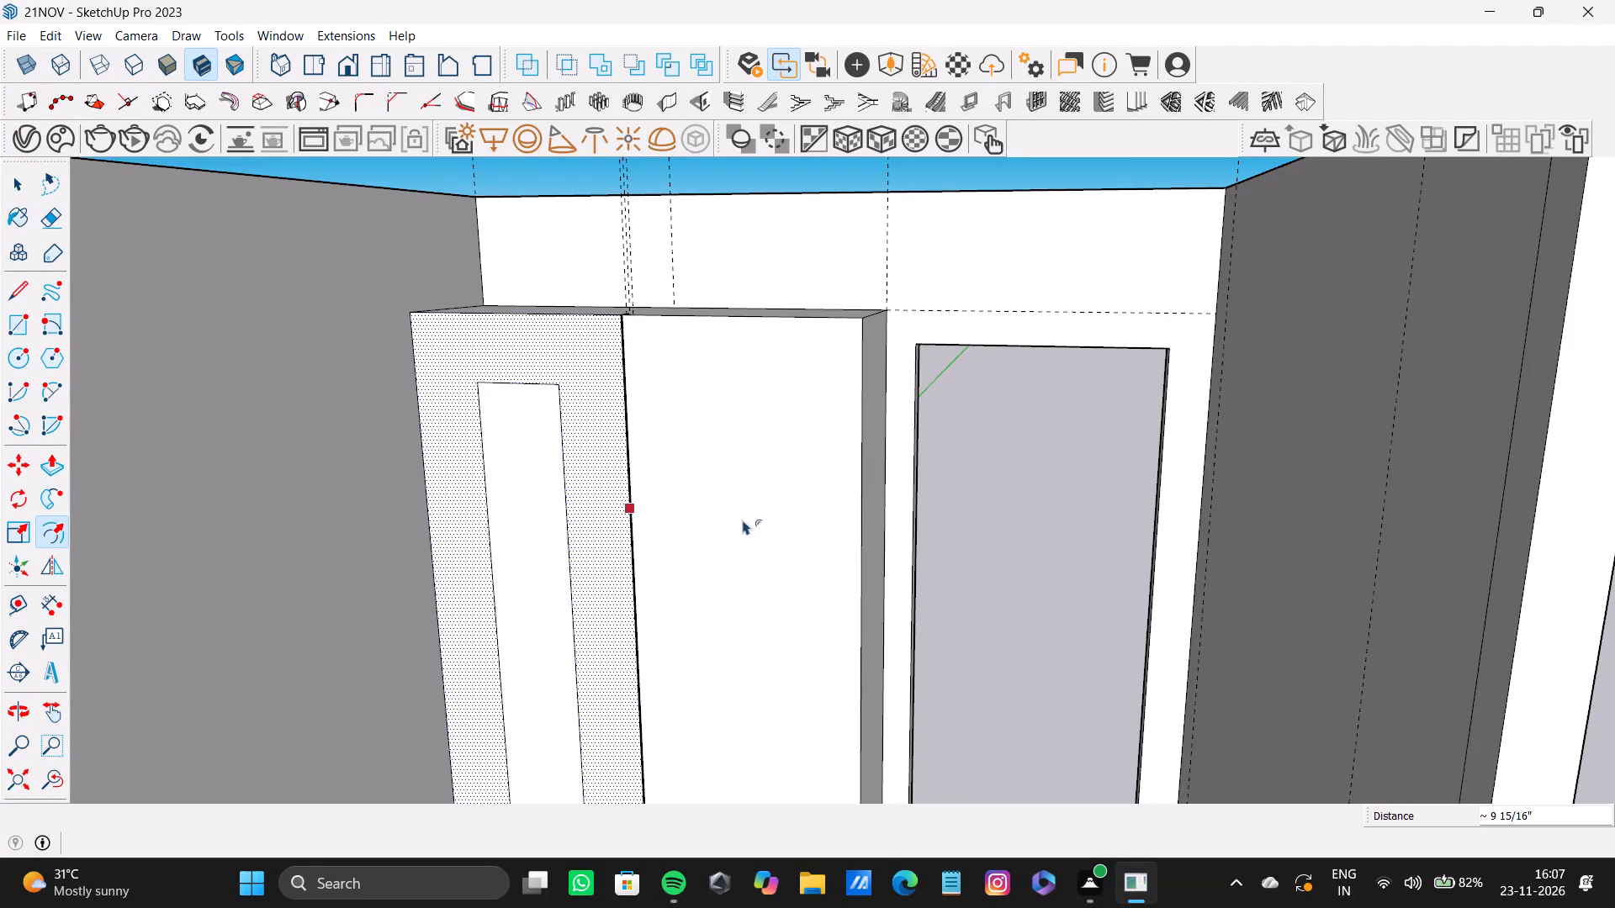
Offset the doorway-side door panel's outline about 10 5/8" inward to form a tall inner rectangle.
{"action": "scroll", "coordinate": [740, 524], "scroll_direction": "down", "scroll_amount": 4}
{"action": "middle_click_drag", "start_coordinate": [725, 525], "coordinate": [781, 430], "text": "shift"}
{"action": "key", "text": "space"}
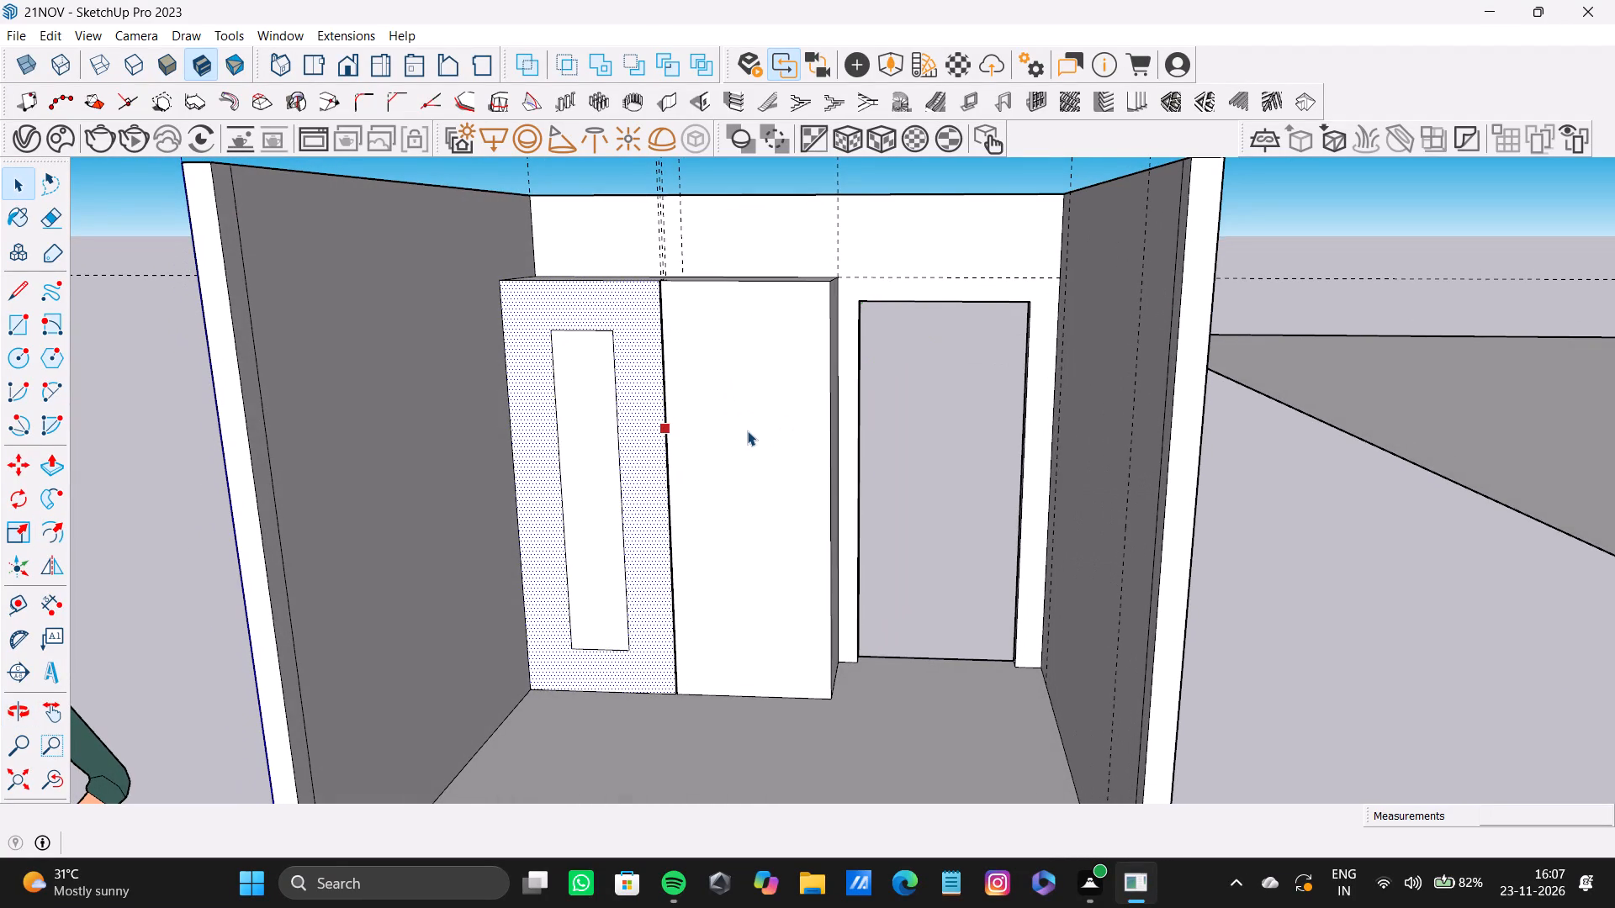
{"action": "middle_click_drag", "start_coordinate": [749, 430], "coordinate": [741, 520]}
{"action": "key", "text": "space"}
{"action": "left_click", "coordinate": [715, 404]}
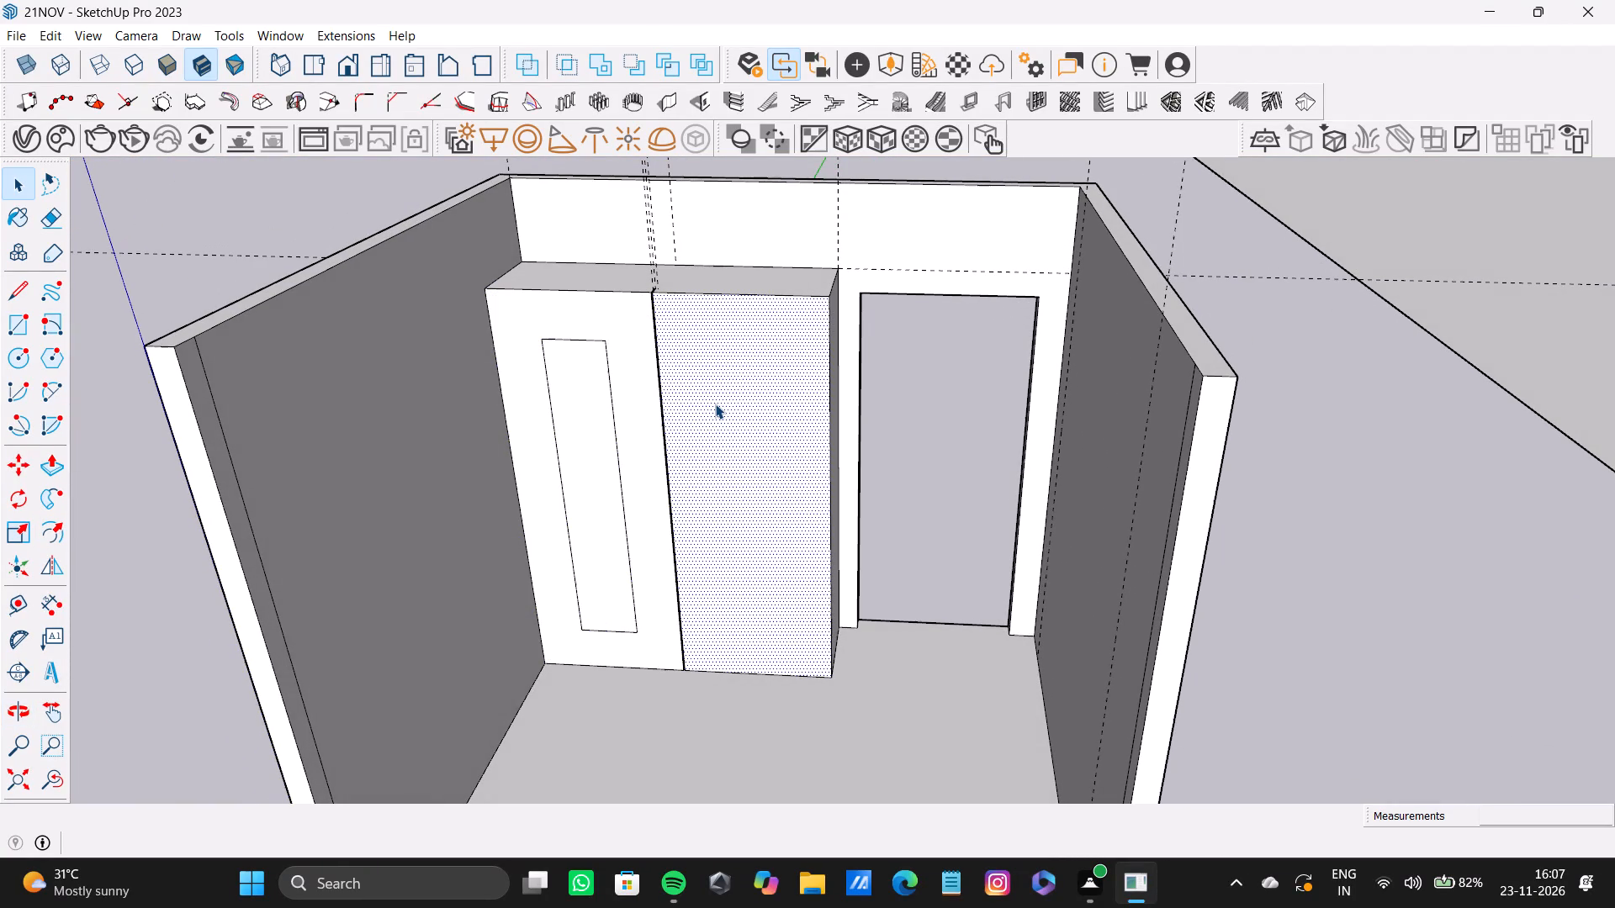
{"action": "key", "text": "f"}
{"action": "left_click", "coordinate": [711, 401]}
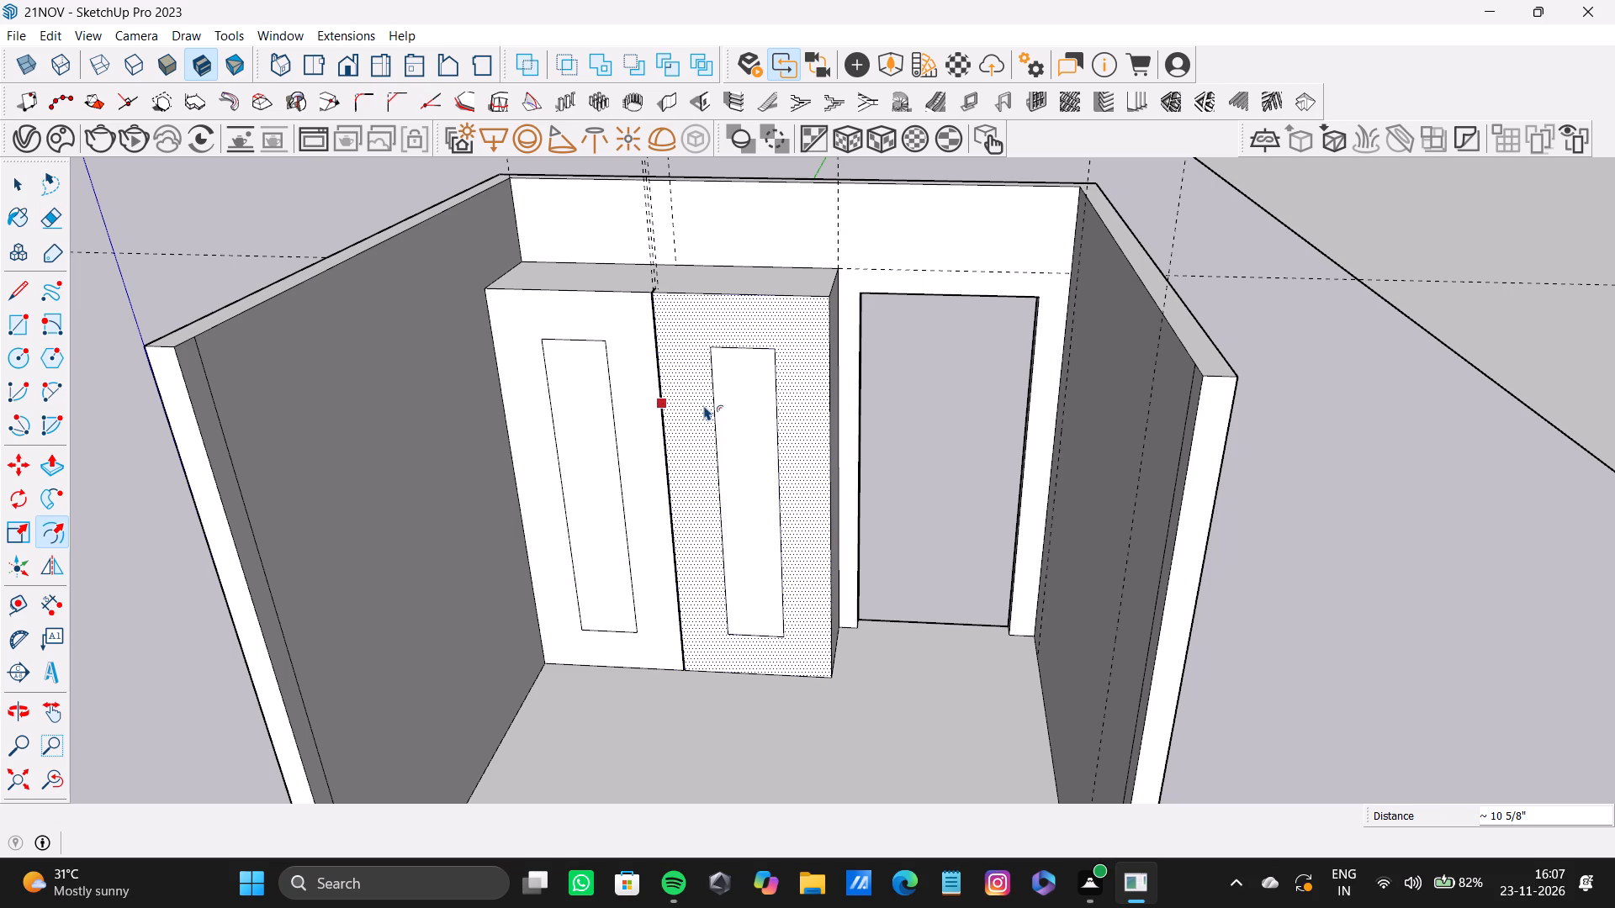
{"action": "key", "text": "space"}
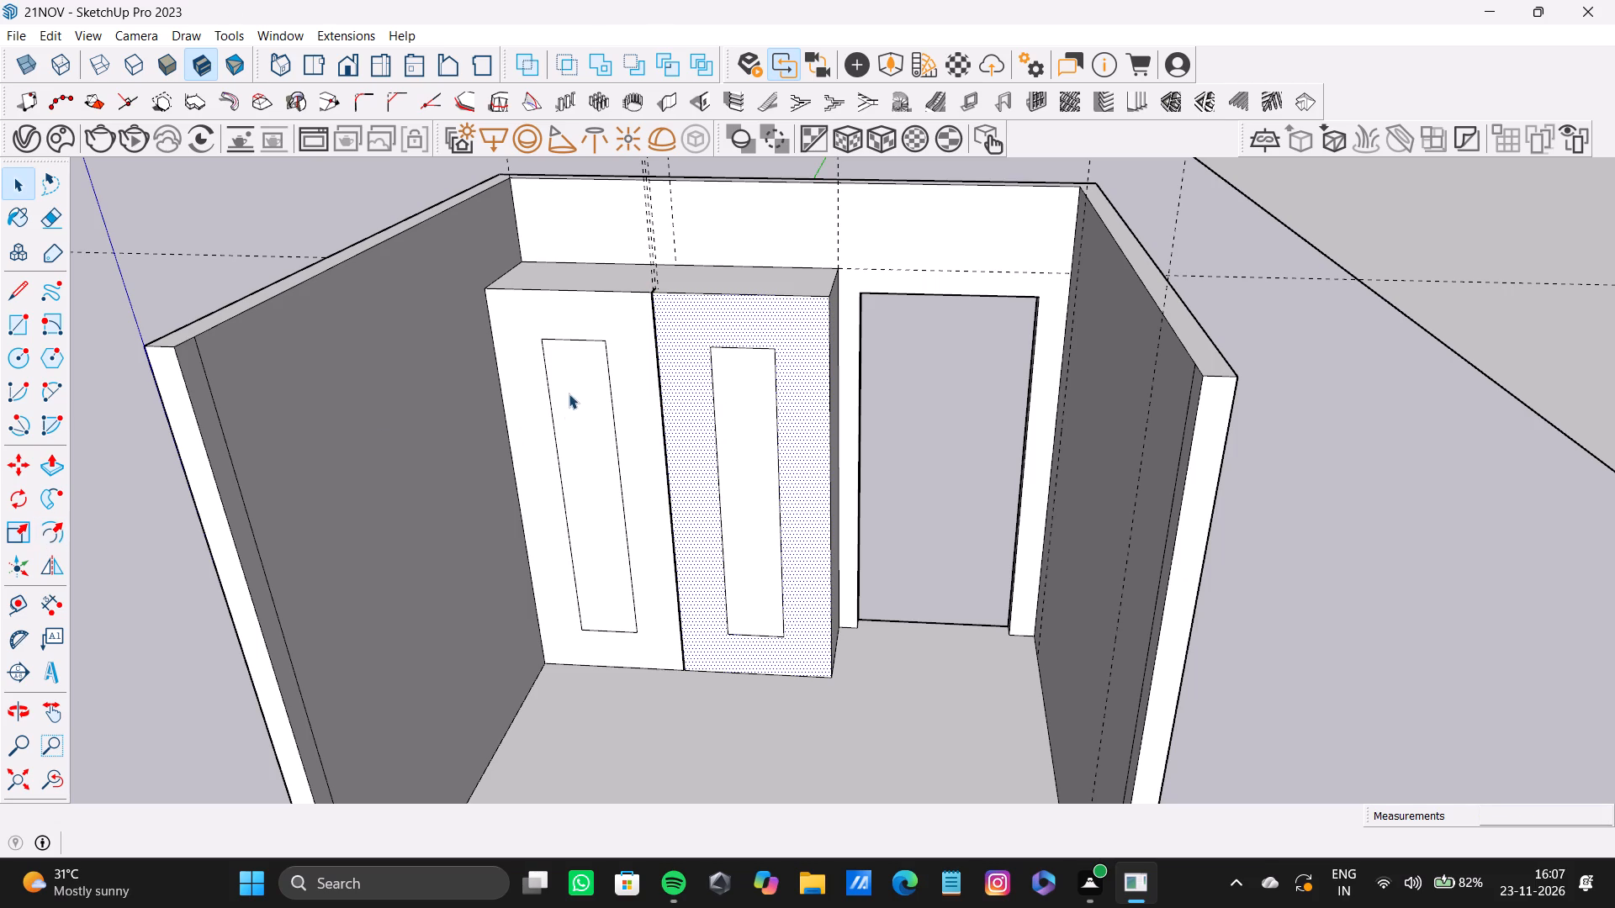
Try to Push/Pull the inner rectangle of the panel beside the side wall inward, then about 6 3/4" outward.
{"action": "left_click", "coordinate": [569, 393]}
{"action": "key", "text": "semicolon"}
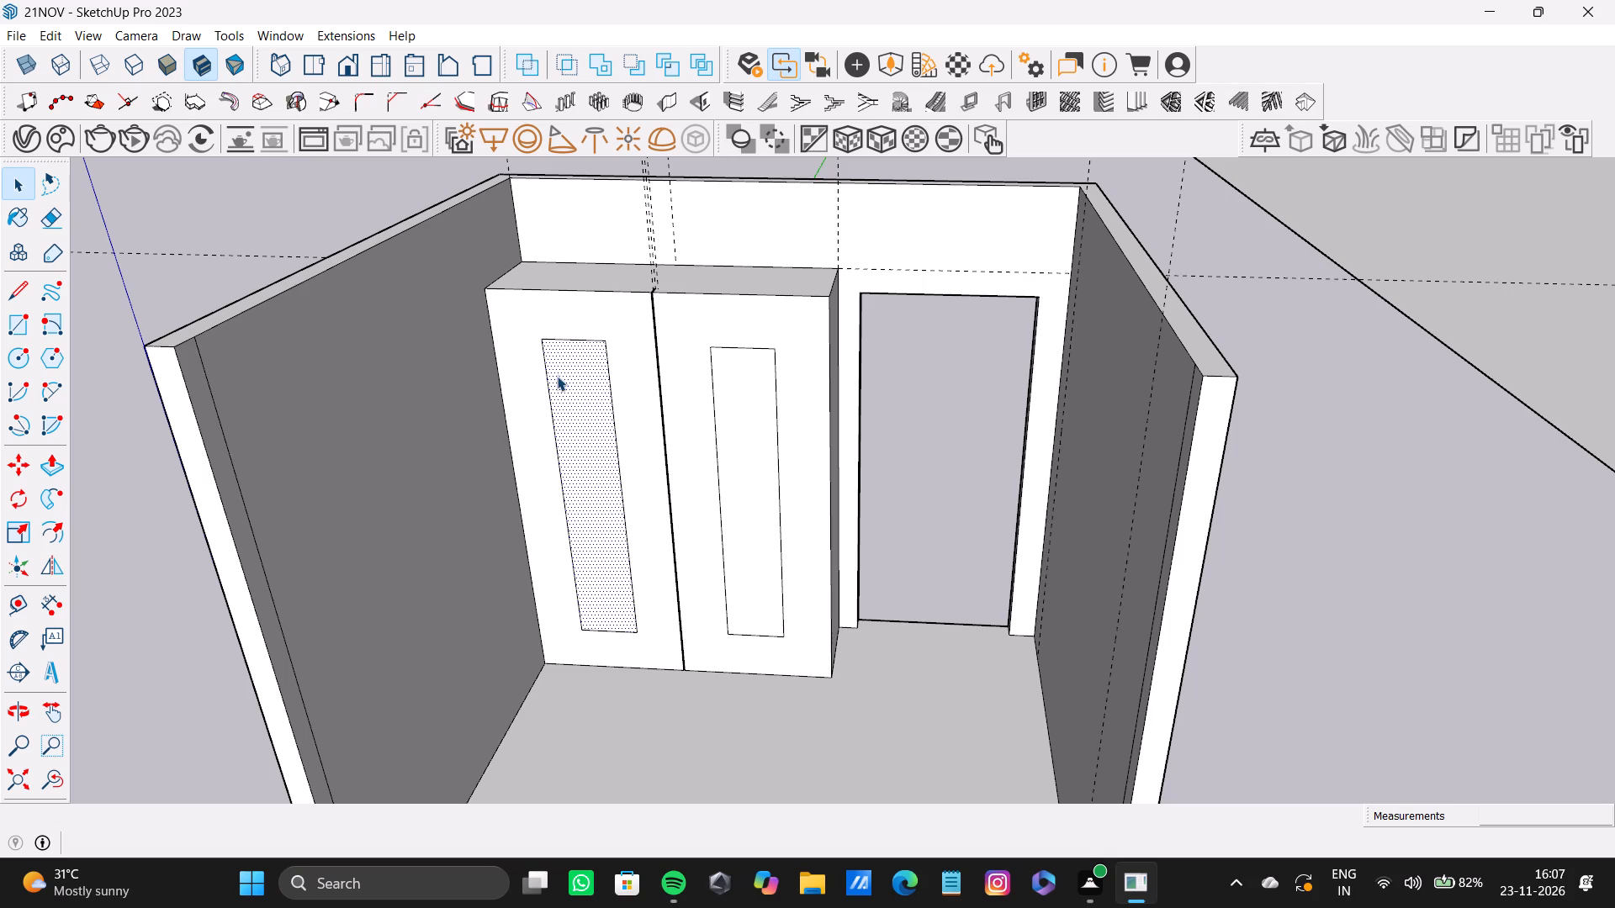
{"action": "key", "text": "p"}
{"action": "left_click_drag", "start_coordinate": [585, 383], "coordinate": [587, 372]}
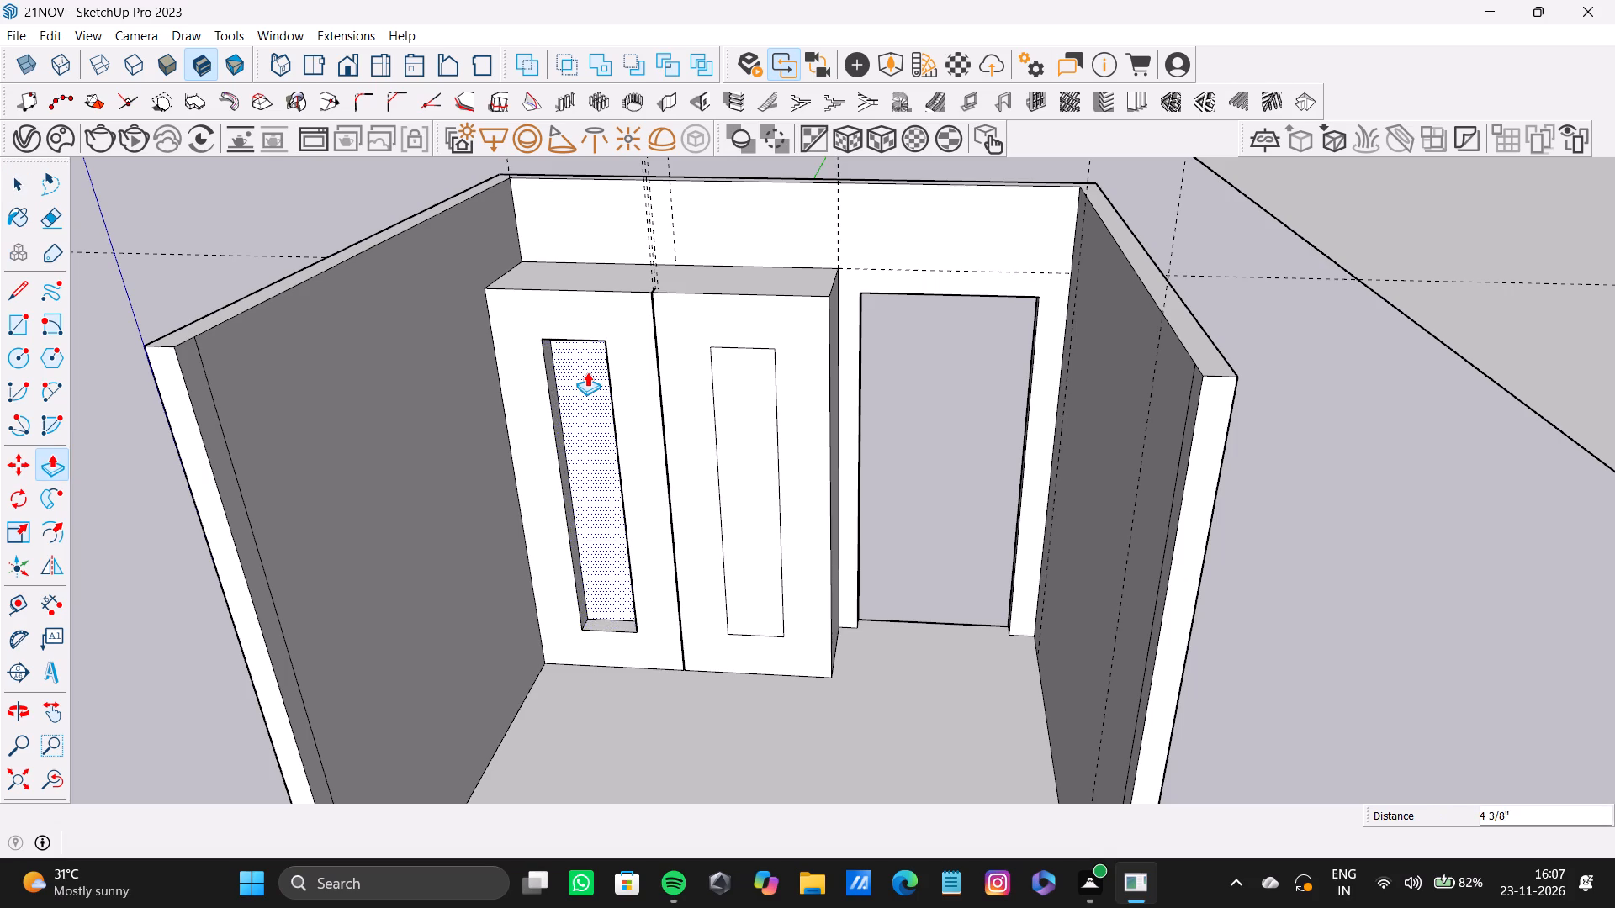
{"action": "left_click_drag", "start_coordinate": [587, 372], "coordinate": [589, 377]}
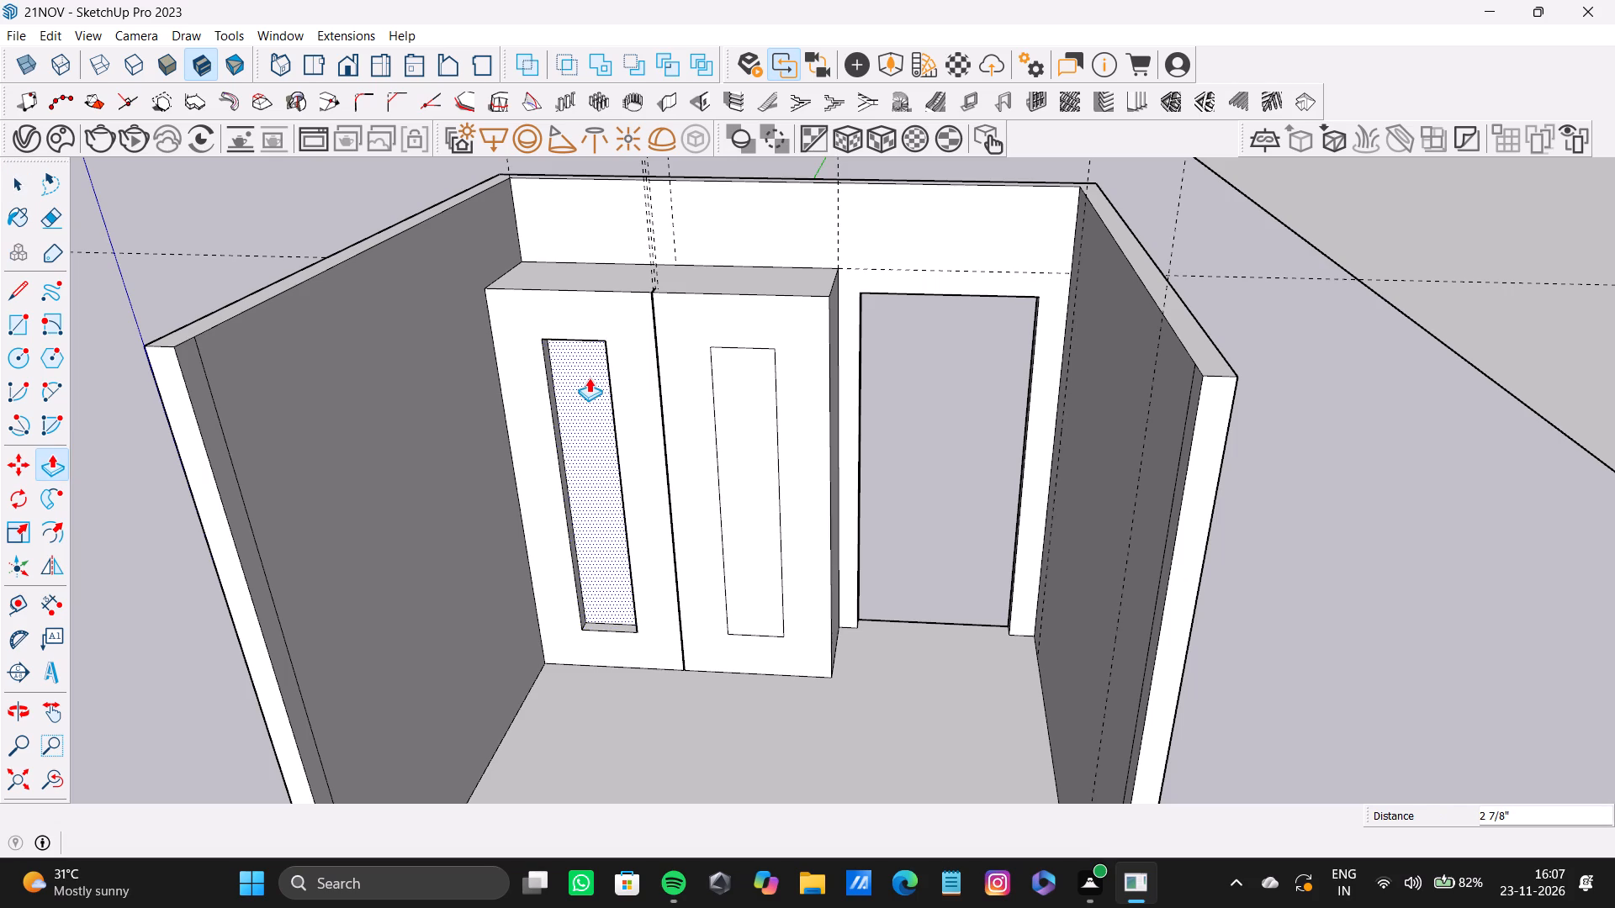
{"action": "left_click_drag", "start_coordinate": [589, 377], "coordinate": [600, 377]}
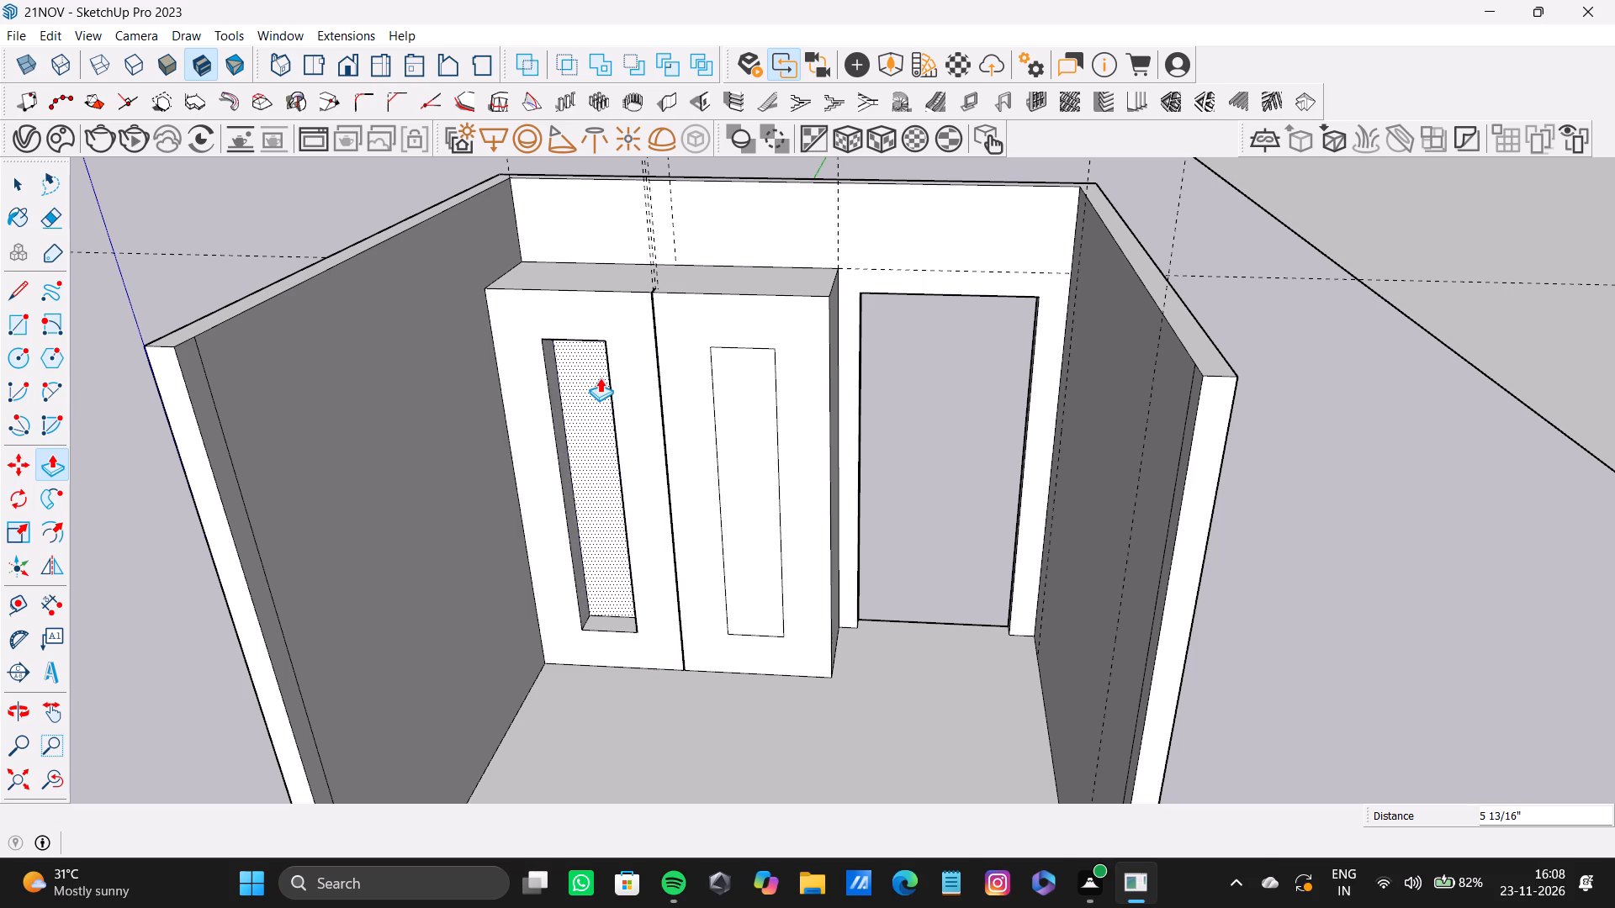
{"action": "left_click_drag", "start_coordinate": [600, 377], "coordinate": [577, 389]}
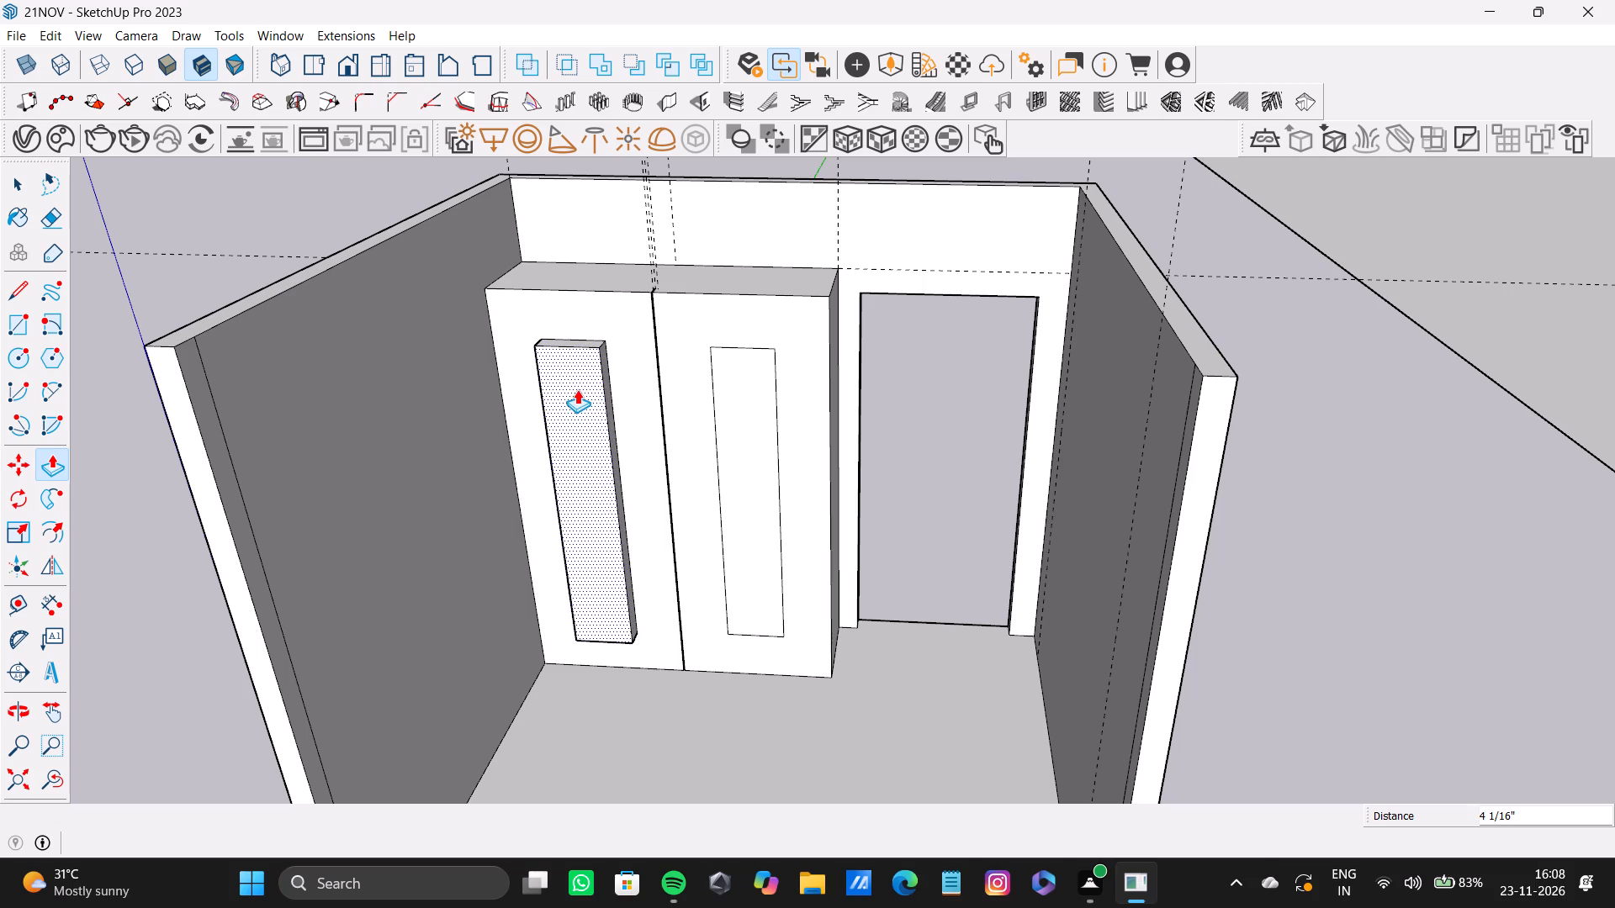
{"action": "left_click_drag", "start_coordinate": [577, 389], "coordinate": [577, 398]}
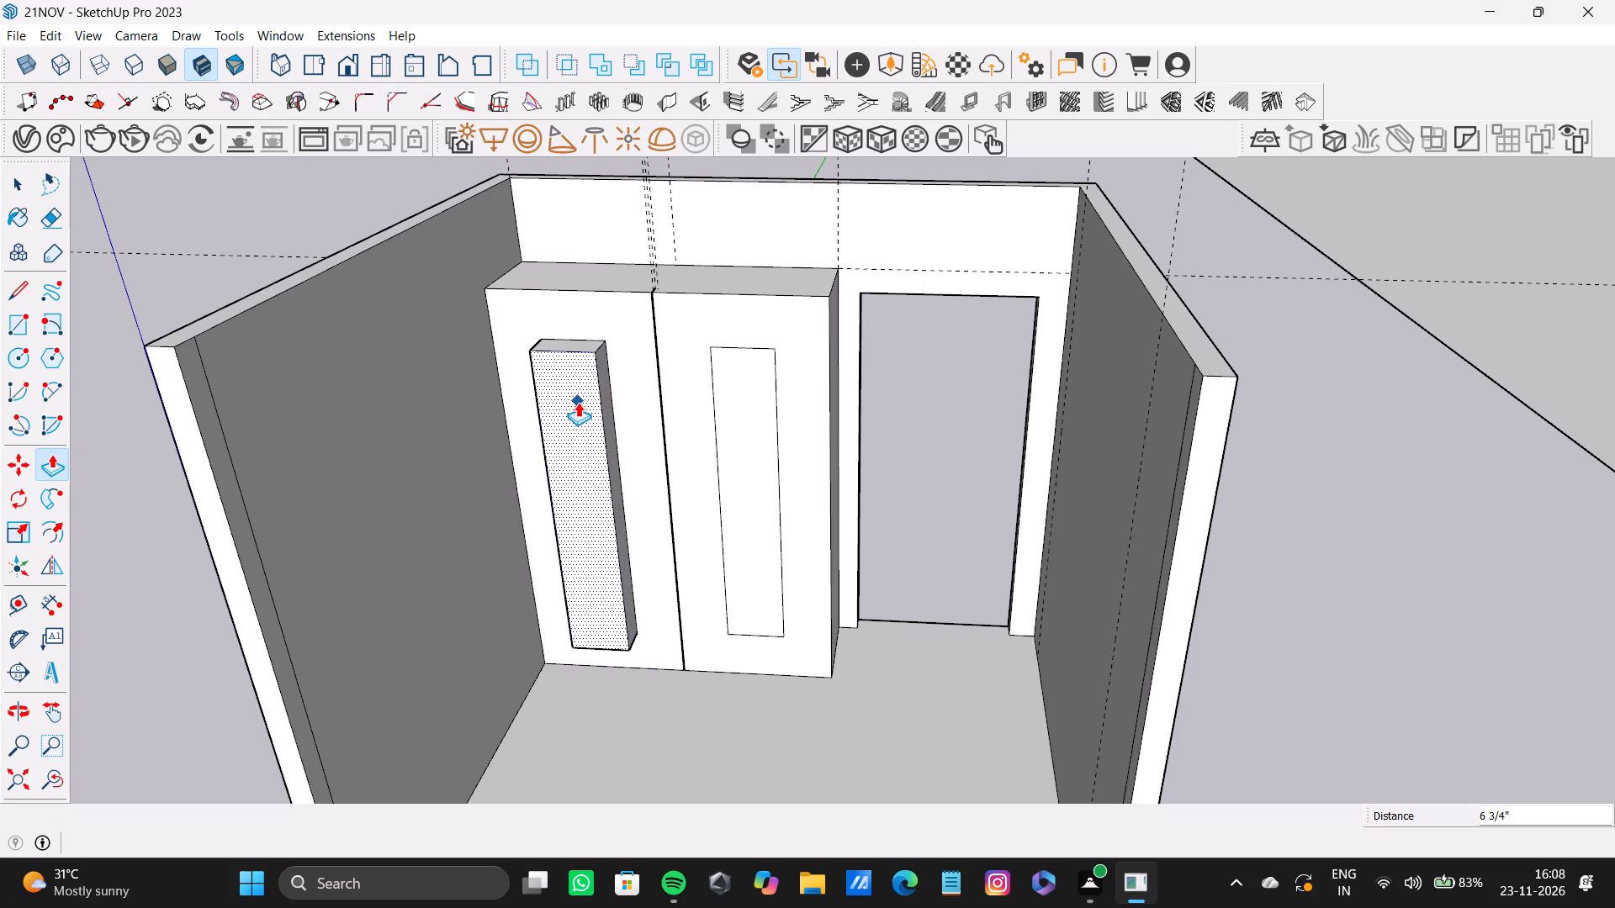
Undo back to the plain wardrobe block, removing the inner rectangles, raised panels, groove and extra guides beside the middle guide.
{"action": "key", "text": "ctrl+z"}
{"action": "key", "text": "ctrl+z"}
{"action": "key", "text": "ctrl+z"}
{"action": "key", "text": "ctrl+z"}
{"action": "key", "text": "ctrl+z"}
{"action": "key", "text": "ctrl+z"}
{"action": "key", "text": "ctrl+z"}
{"action": "key", "text": "ctrl+z"}
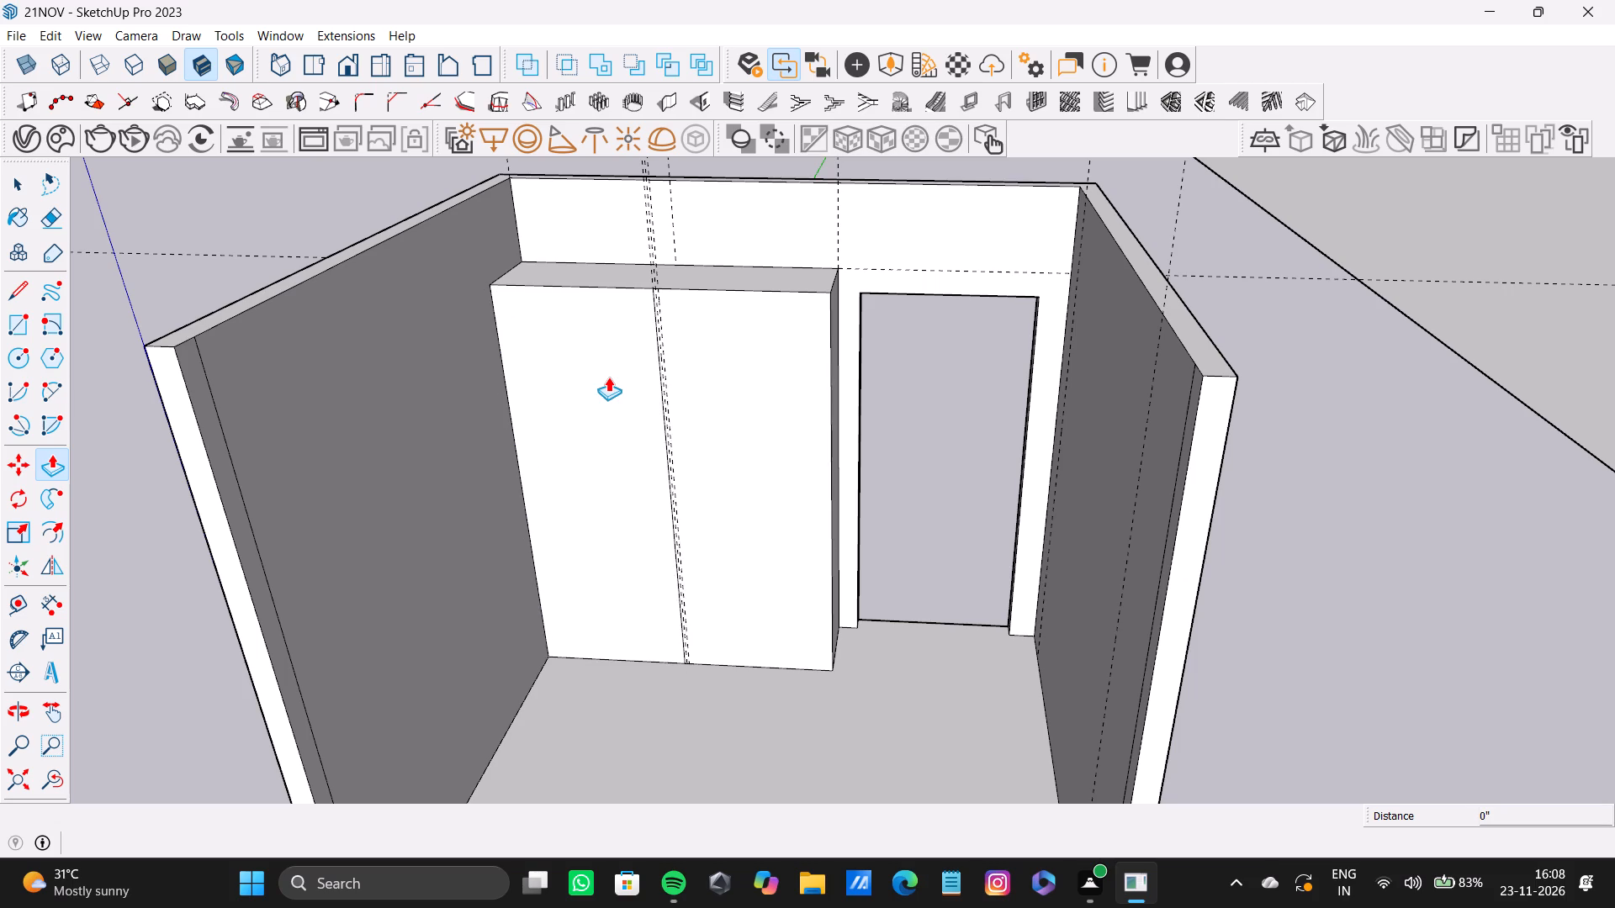
{"action": "key", "text": "ctrl+z"}
{"action": "key", "text": "ctrl+z"}
{"action": "key", "text": "ctrl+z"}
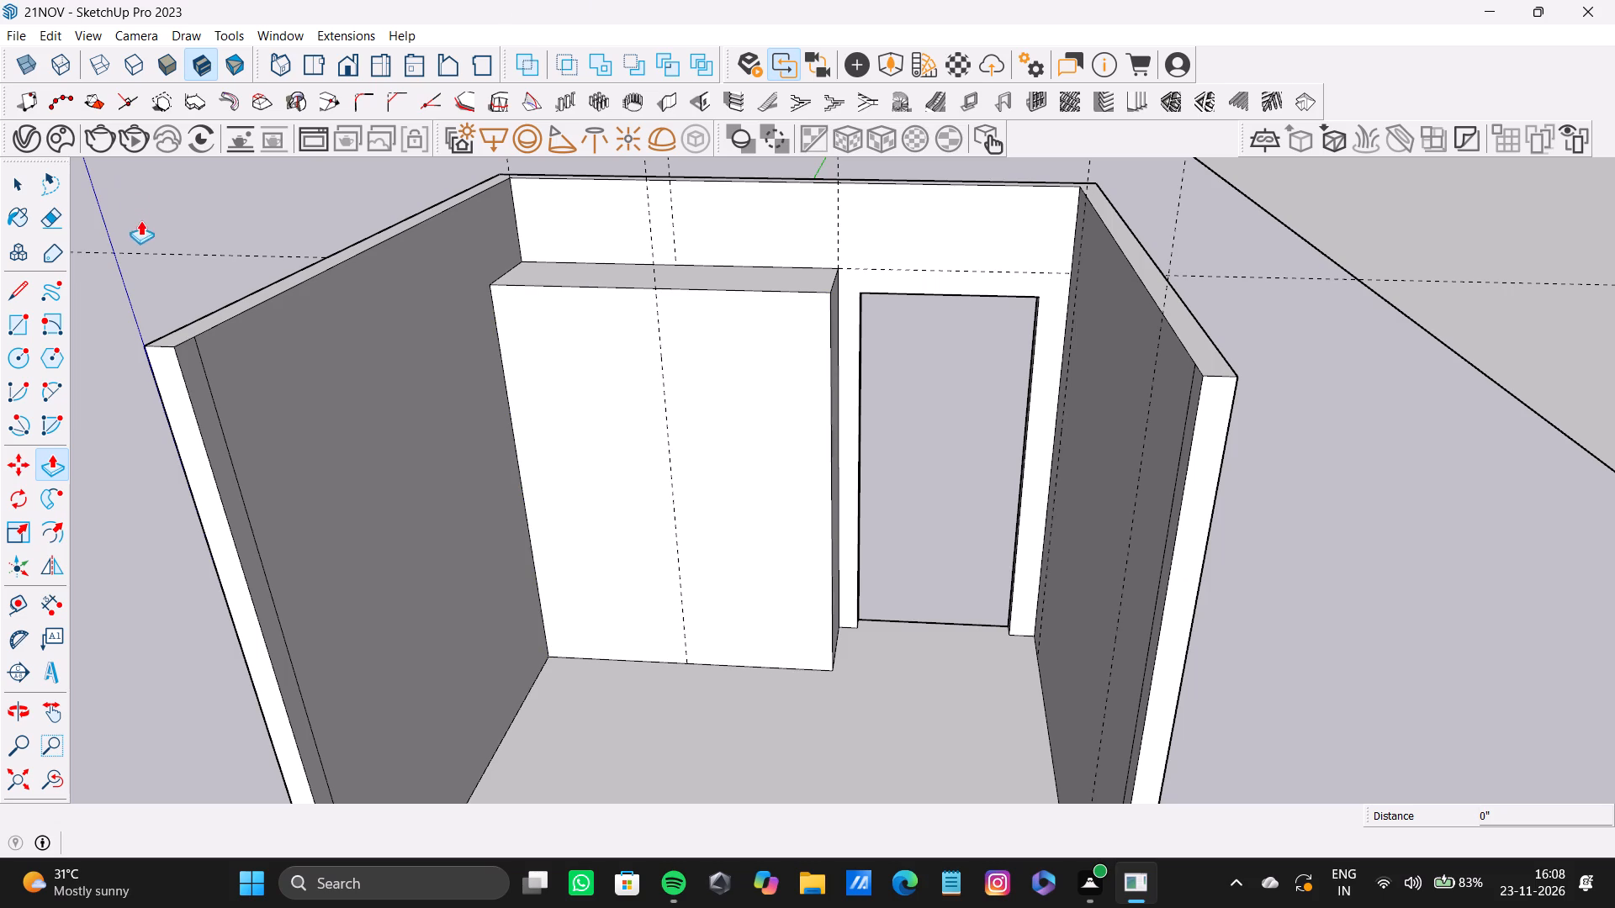
Push/Pull the wardrobe's front face back about 4 3/16" toward the rear wall.
{"action": "left_click_drag", "start_coordinate": [578, 341], "coordinate": [569, 314]}
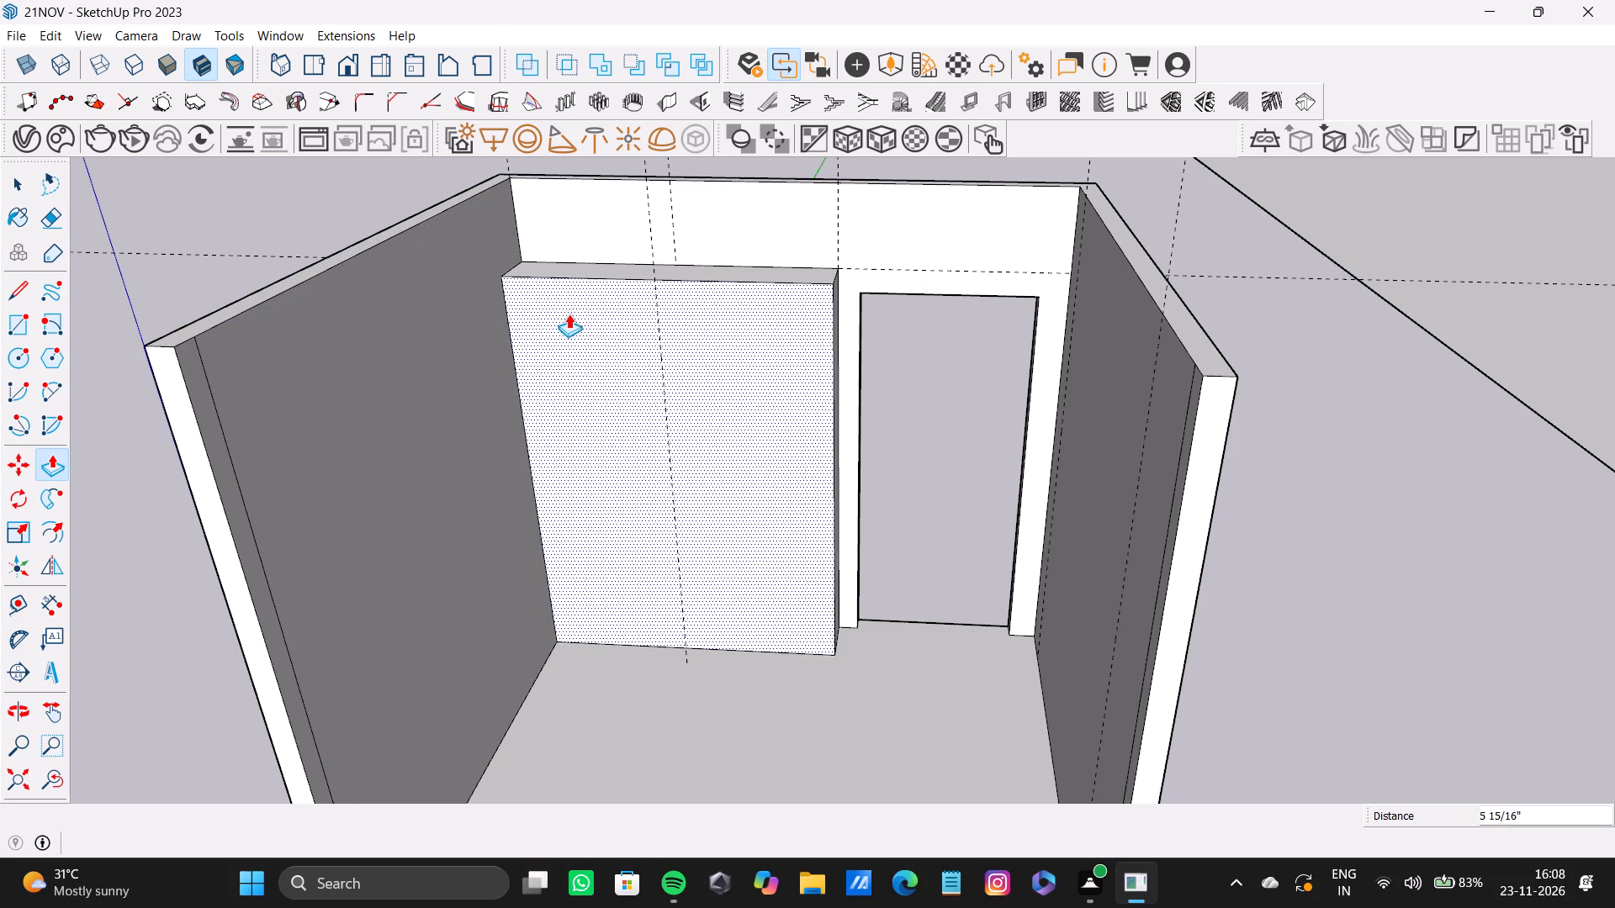
{"action": "left_click_drag", "start_coordinate": [569, 314], "coordinate": [563, 313]}
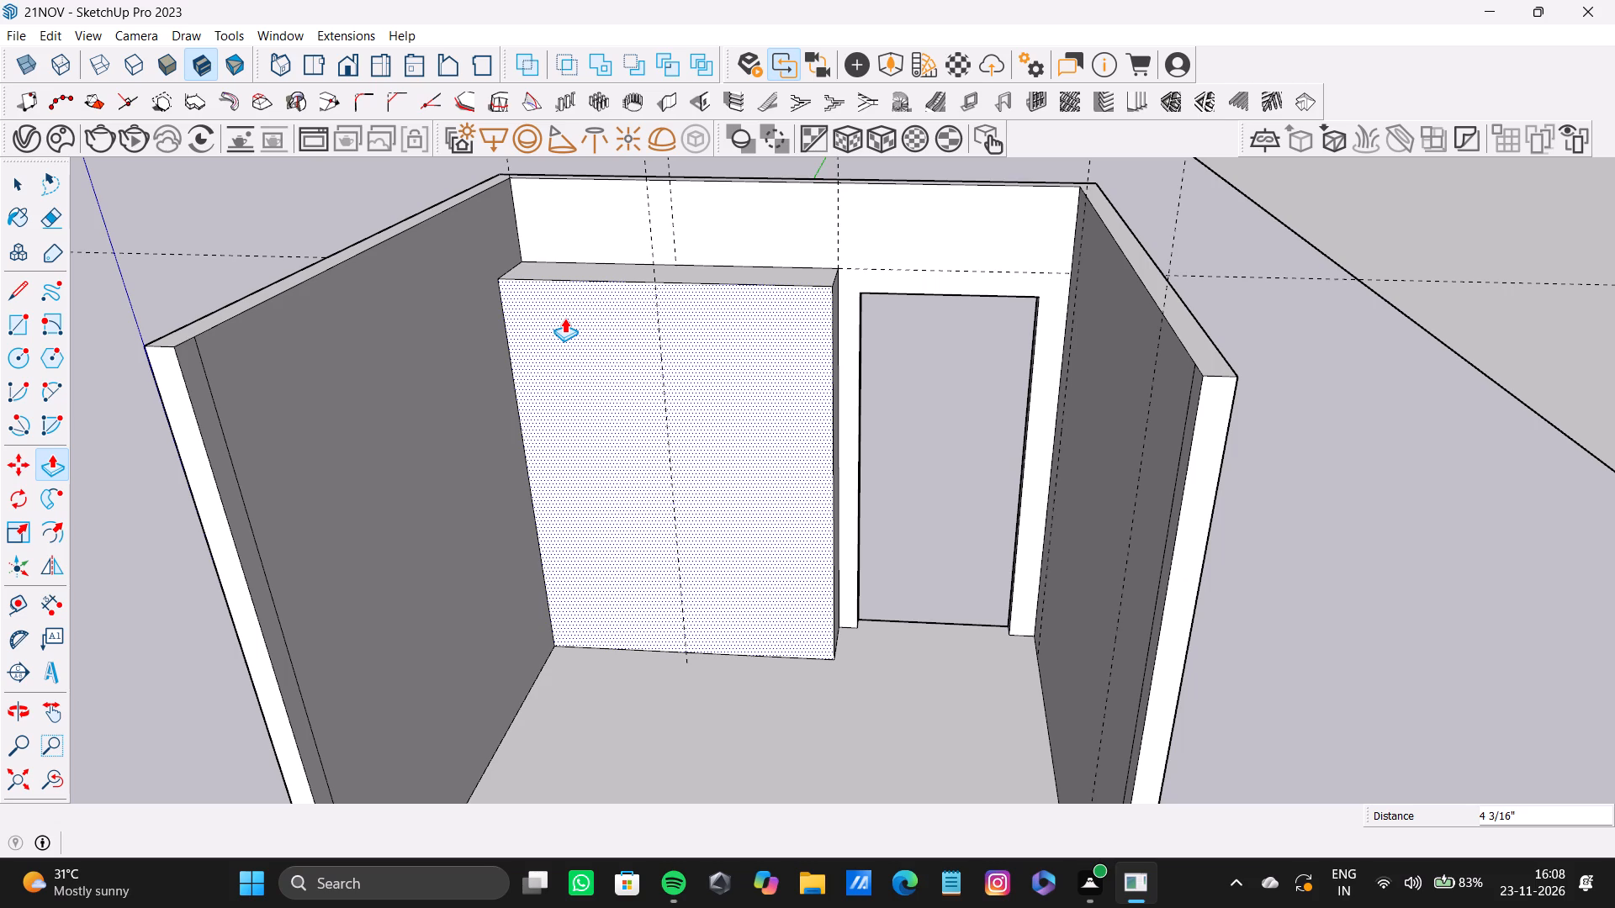
{"action": "left_click", "coordinate": [576, 303]}
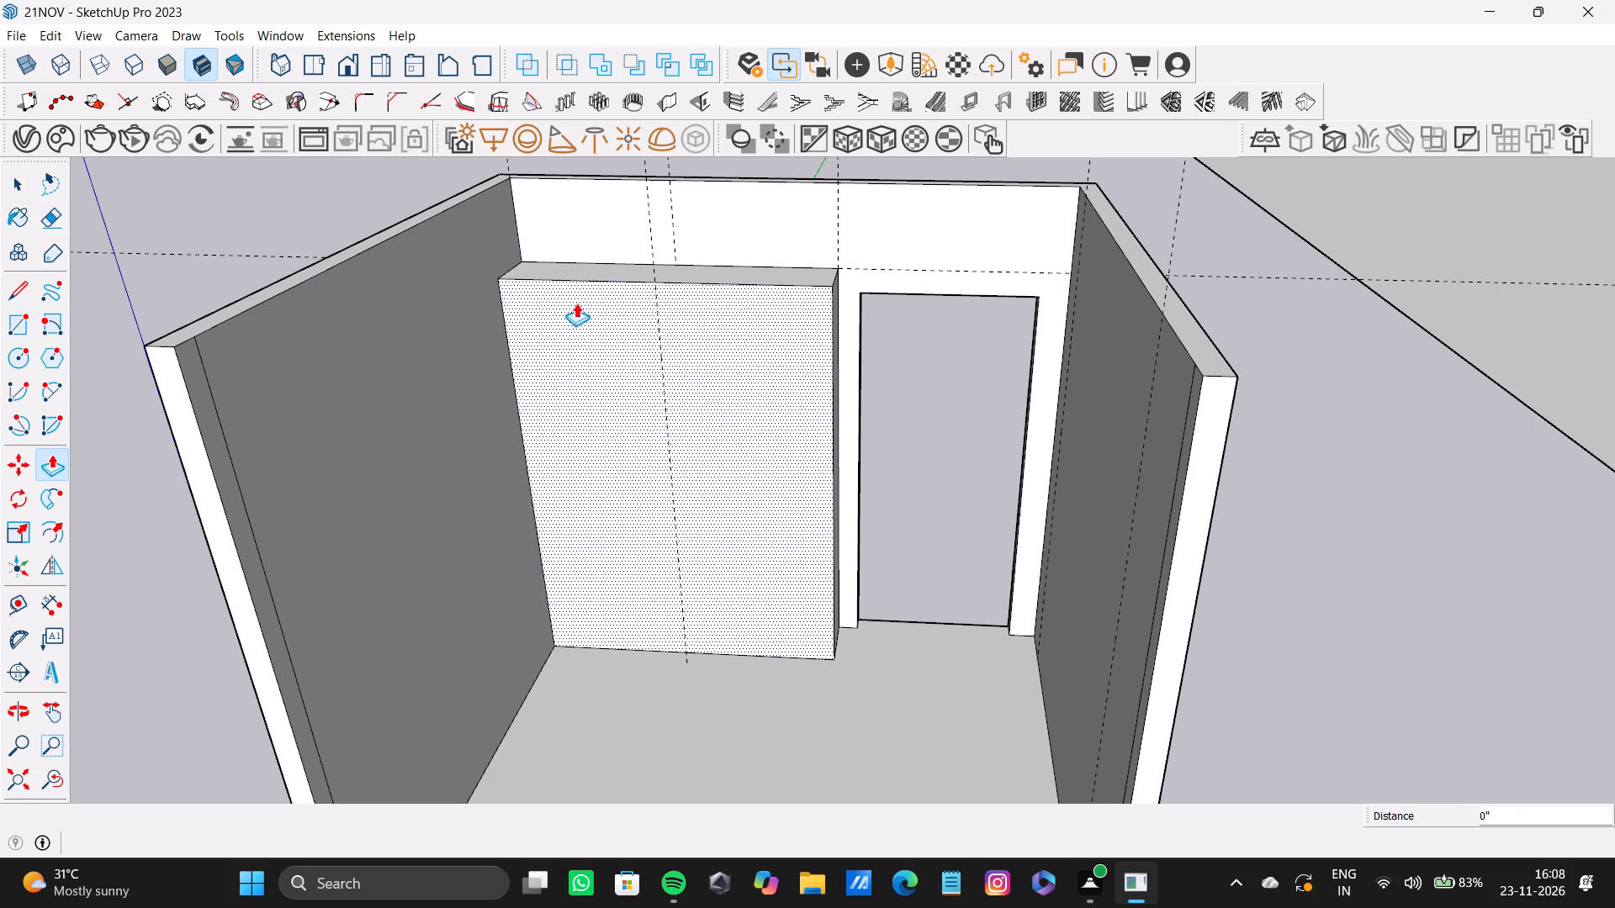
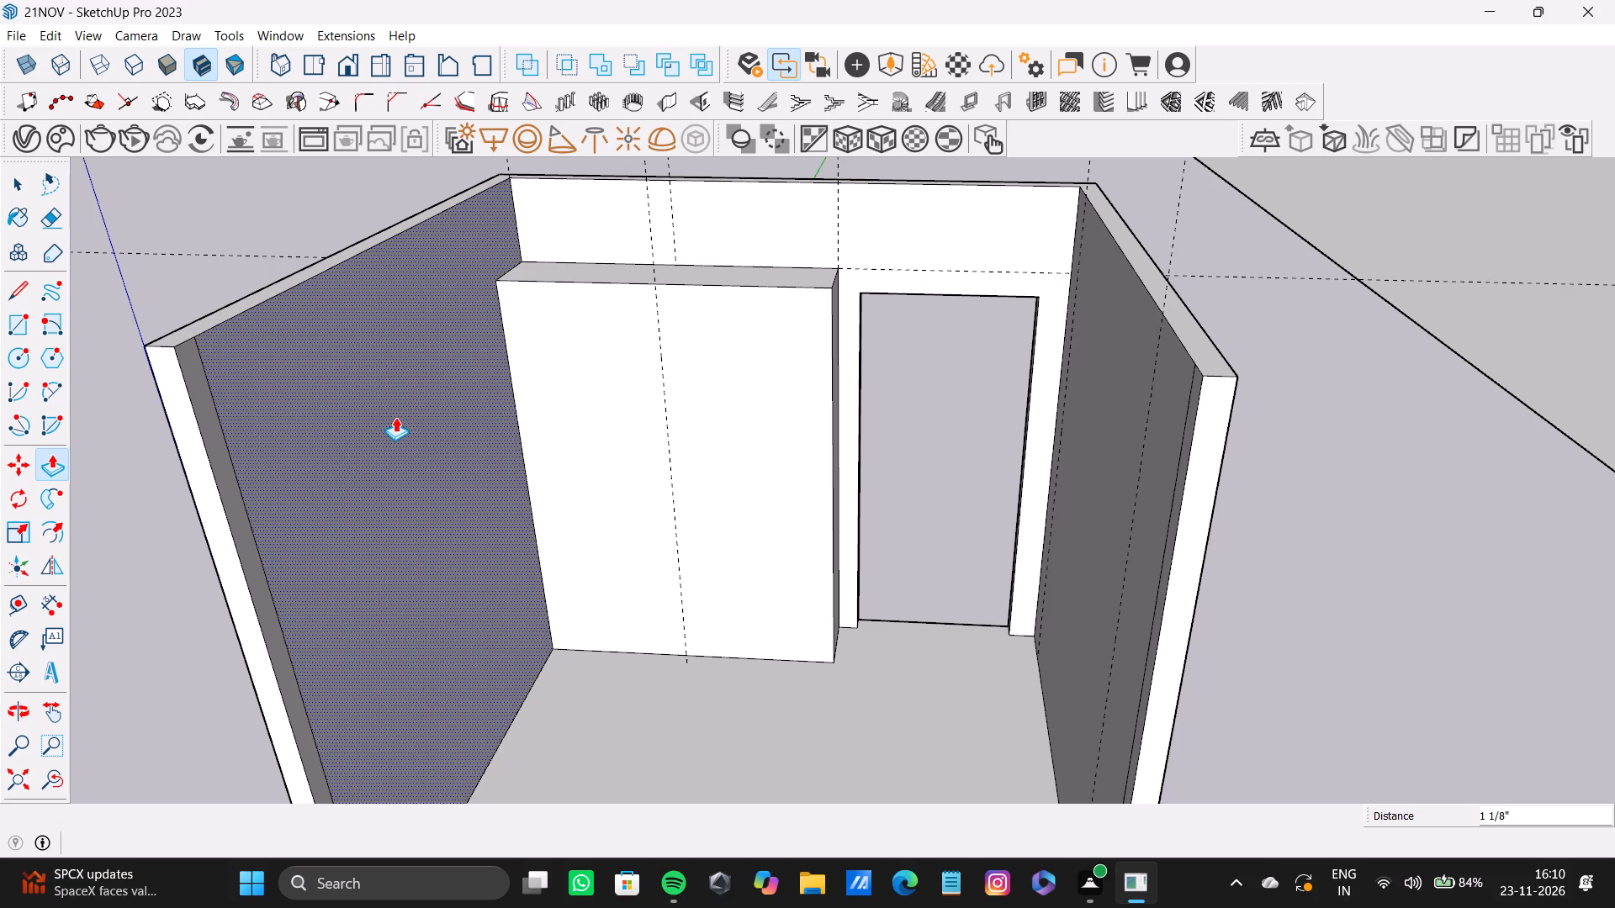
Offset the outline of the wardrobe's front face slightly inward to form a narrow border frame.
{"action": "scroll", "coordinate": [436, 443], "scroll_direction": "down", "scroll_amount": 8}
{"action": "middle_click_drag", "start_coordinate": [508, 431], "coordinate": [535, 591], "text": "shift"}
{"action": "scroll", "coordinate": [566, 520], "scroll_direction": "up", "scroll_amount": 4}
{"action": "left_click", "coordinate": [547, 424]}
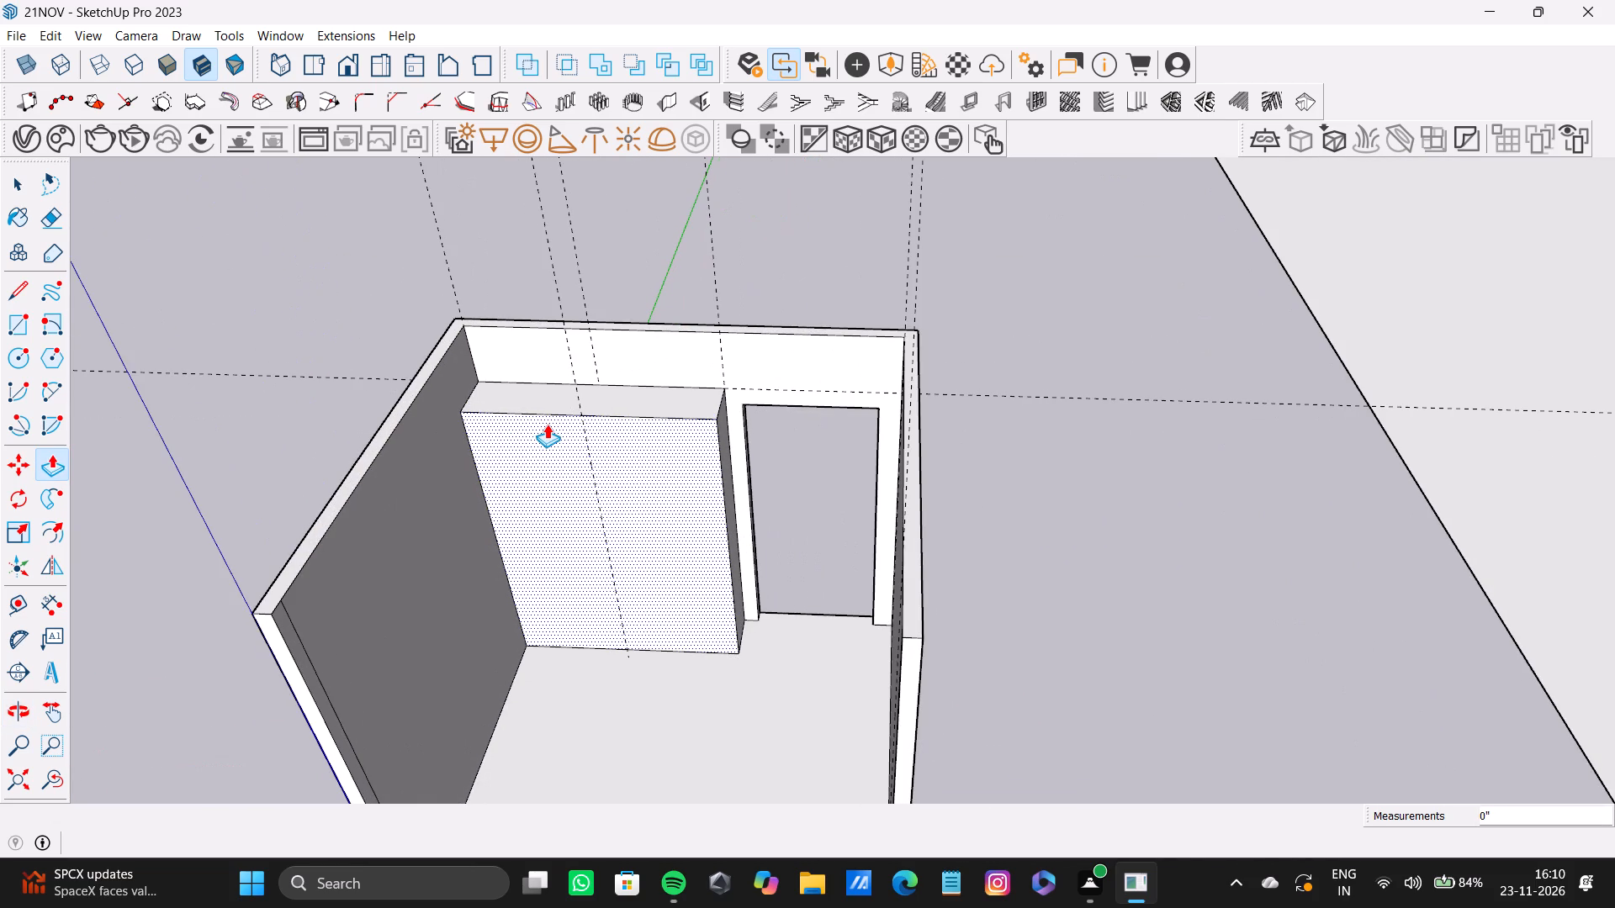
{"action": "key", "text": "space"}
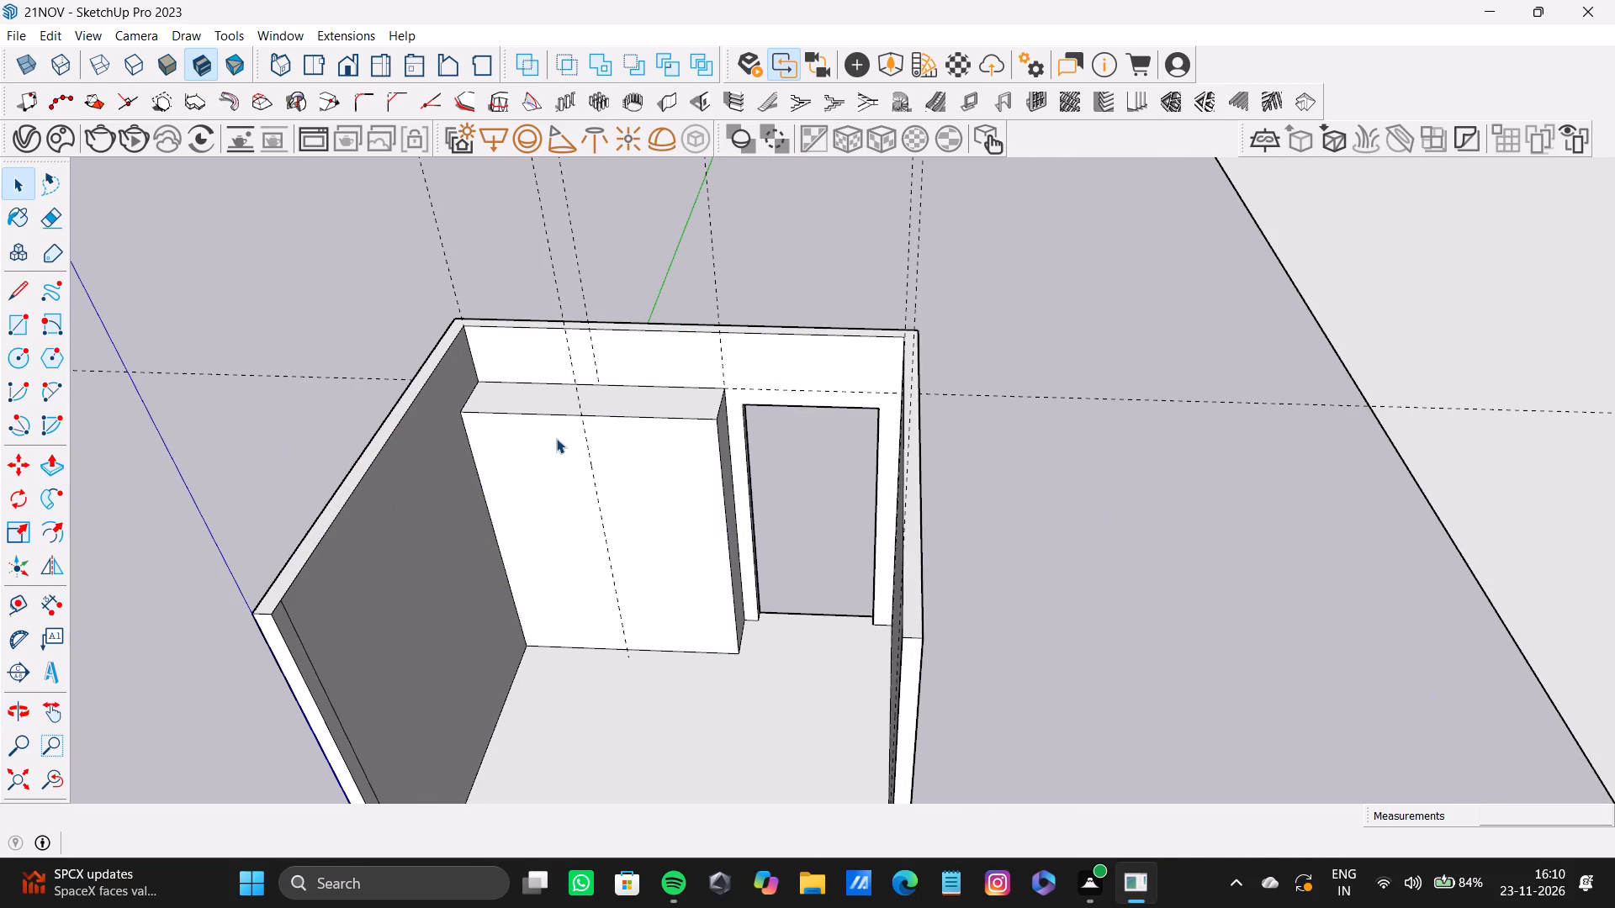
{"action": "left_click", "coordinate": [556, 438]}
{"action": "key", "text": "f"}
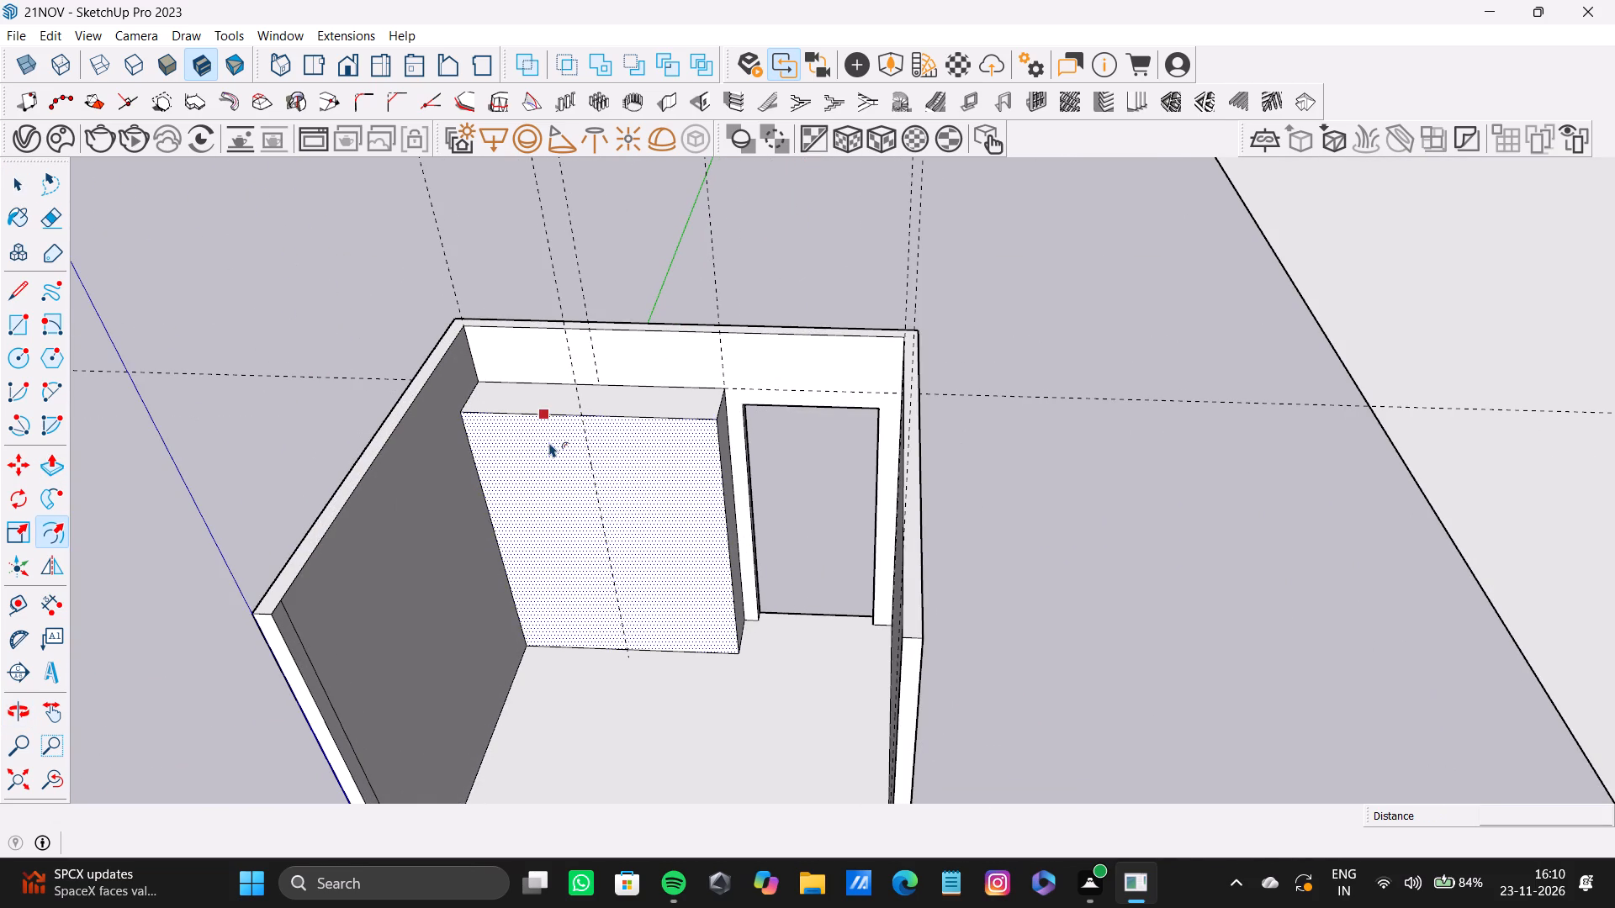
{"action": "left_click_drag", "start_coordinate": [549, 442], "coordinate": [478, 421]}
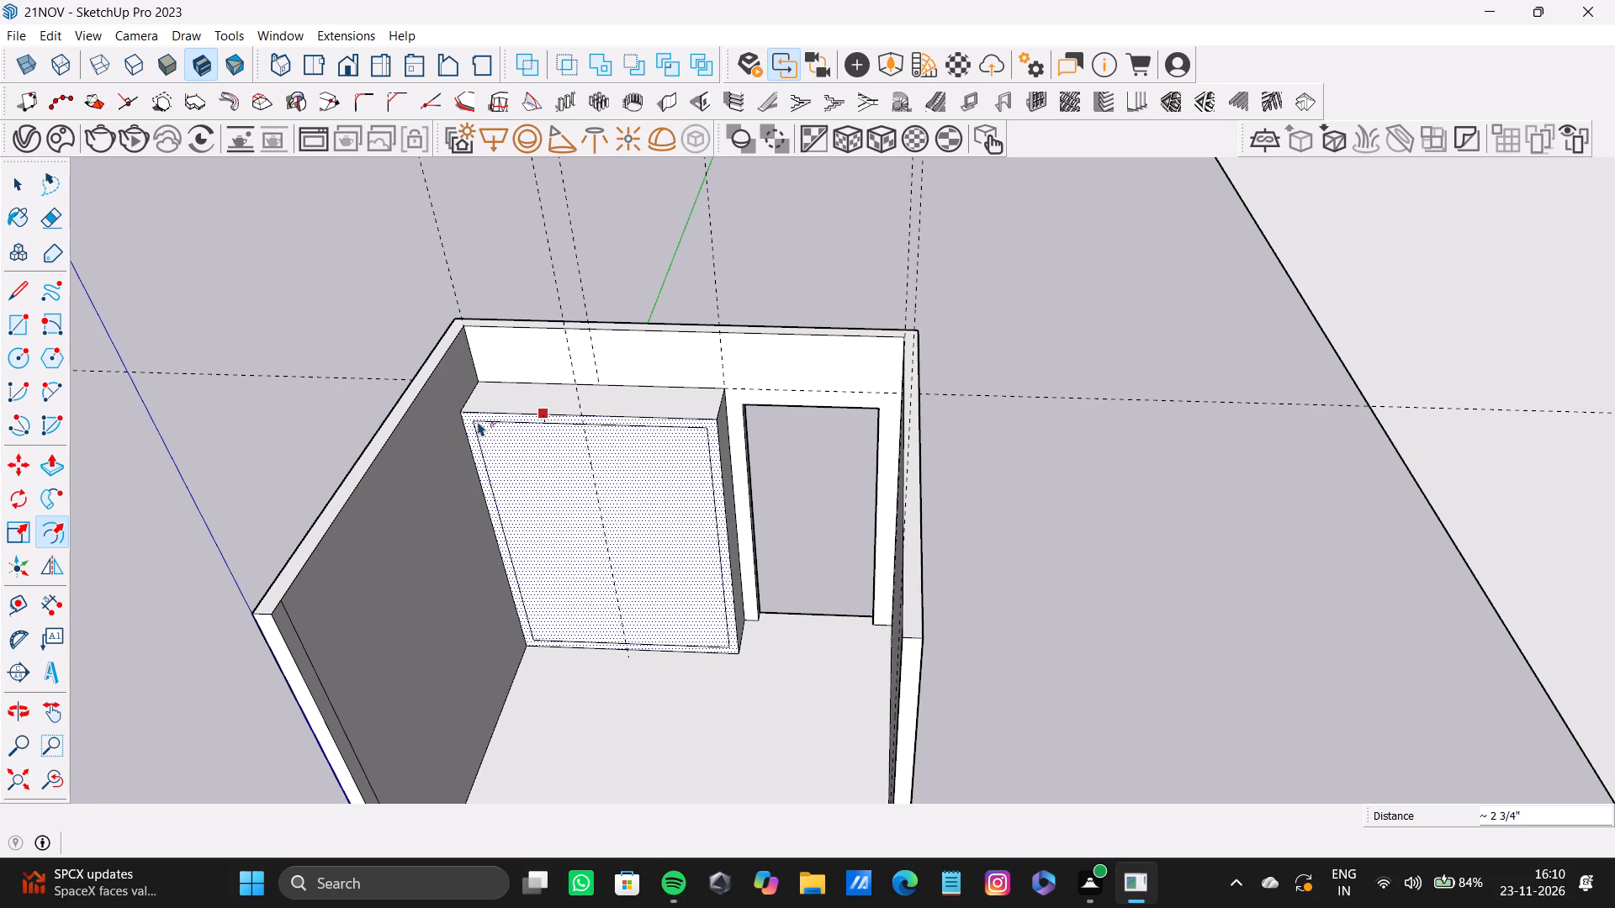
{"action": "left_click_drag", "start_coordinate": [478, 421], "coordinate": [469, 420]}
{"action": "key", "text": "space"}
Delete the vertical guide running down the middle of the wardrobe's front face.
{"action": "scroll", "coordinate": [606, 488], "scroll_direction": "down", "scroll_amount": 4}
{"action": "middle_click_drag", "start_coordinate": [600, 489], "coordinate": [469, 288]}
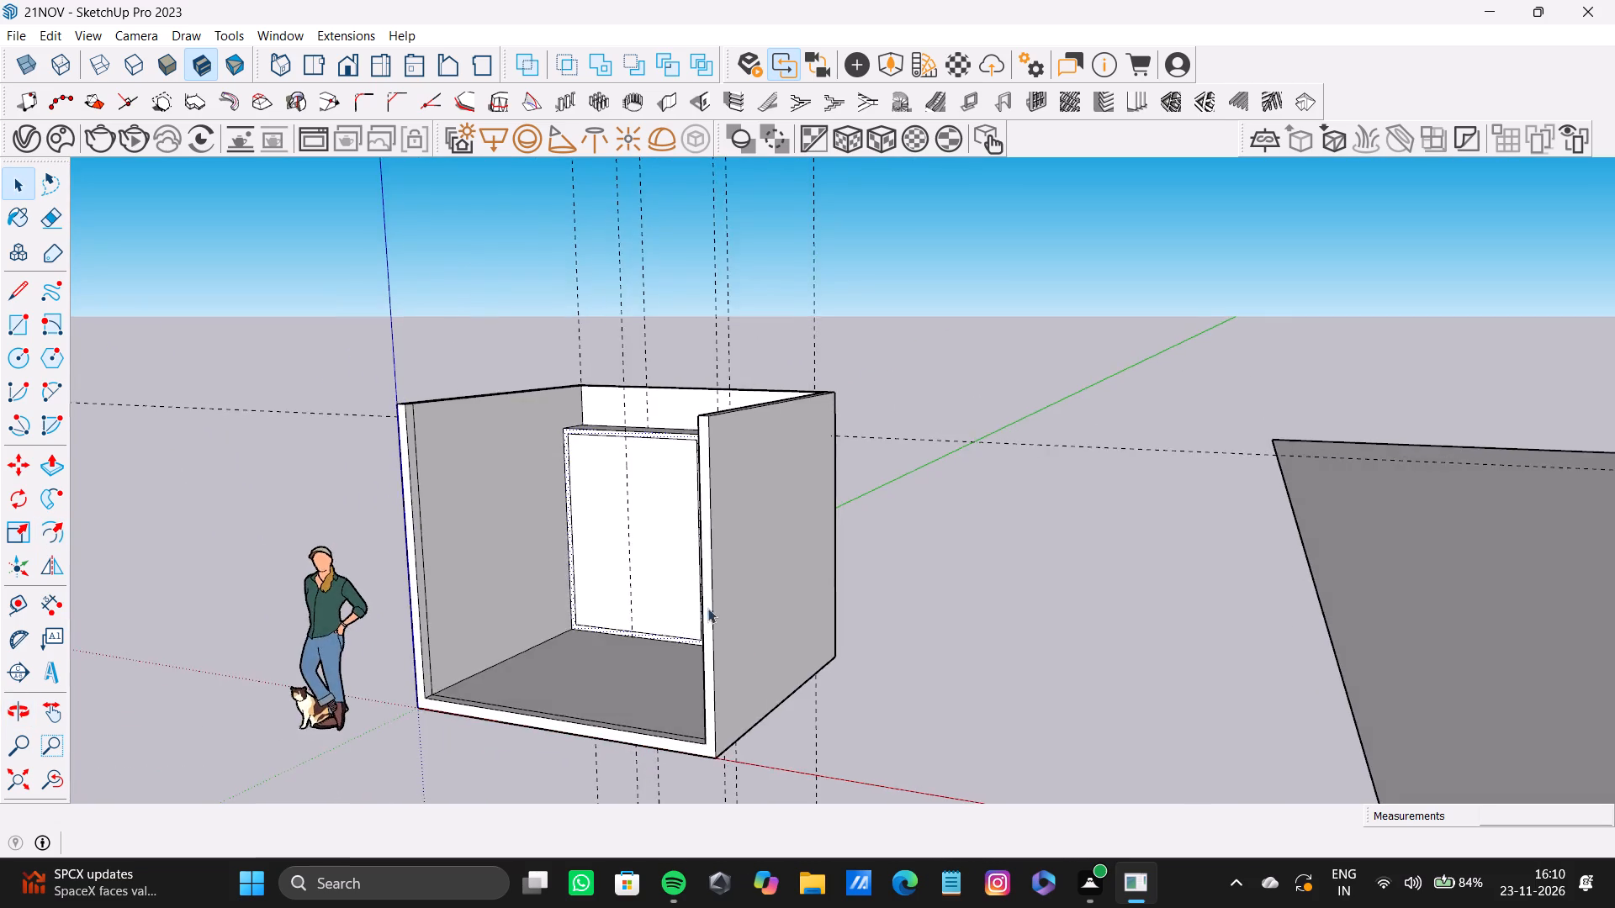
{"action": "scroll", "coordinate": [746, 652], "scroll_direction": "down", "scroll_amount": 5}
{"action": "middle_click_drag", "start_coordinate": [692, 582], "coordinate": [843, 653]}
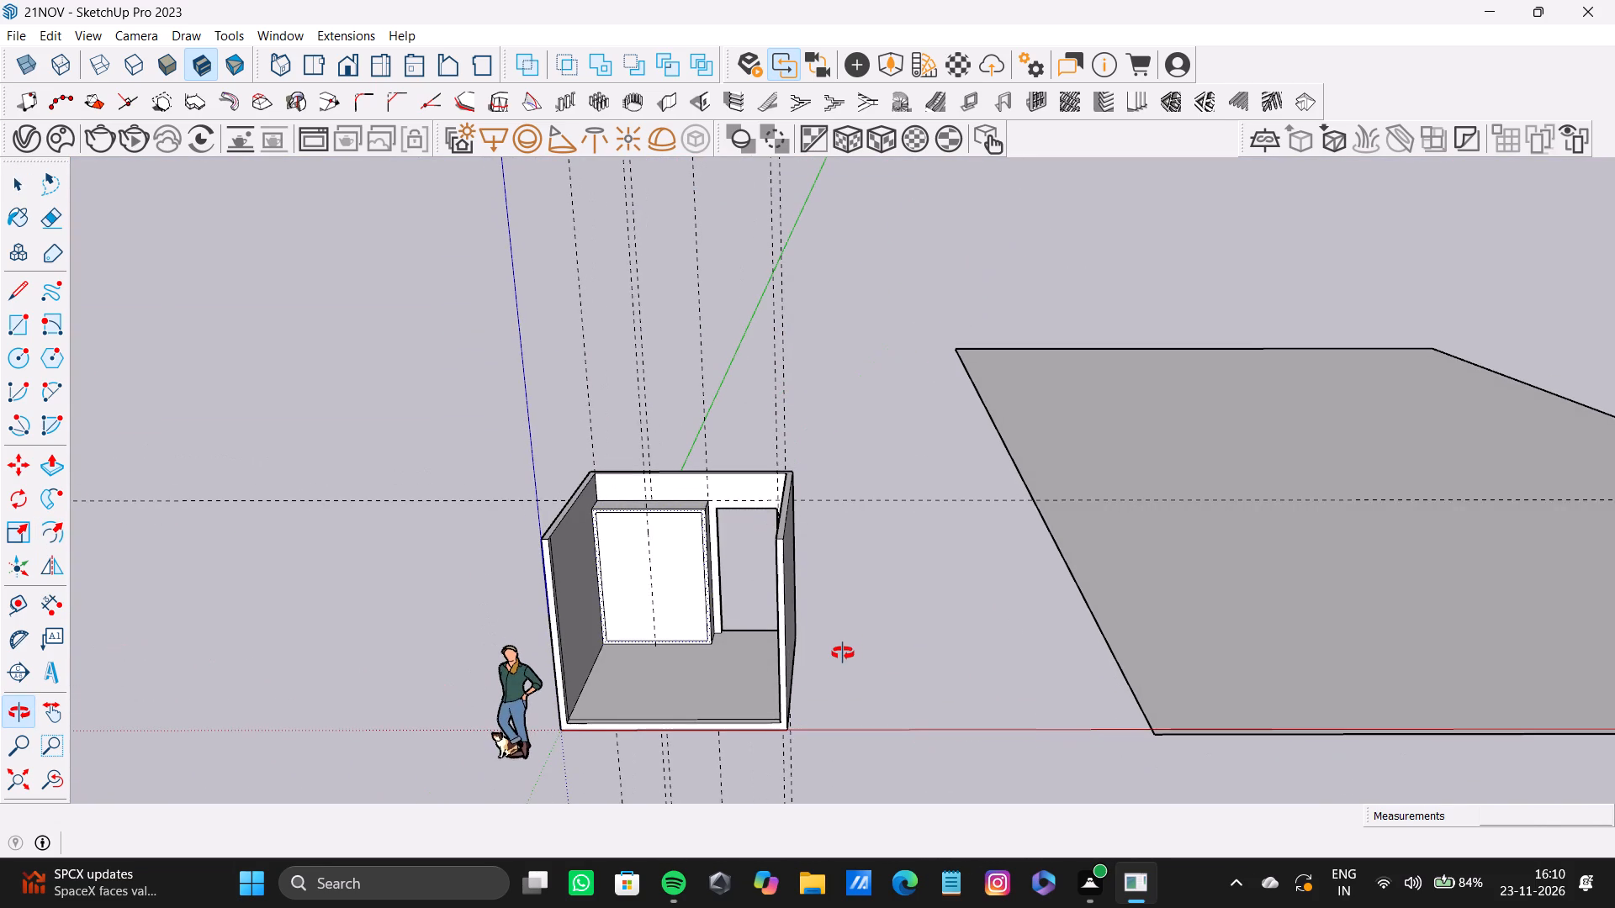
{"action": "middle_click_drag", "start_coordinate": [843, 653], "coordinate": [840, 656]}
{"action": "scroll", "coordinate": [576, 573], "scroll_direction": "up", "scroll_amount": 10}
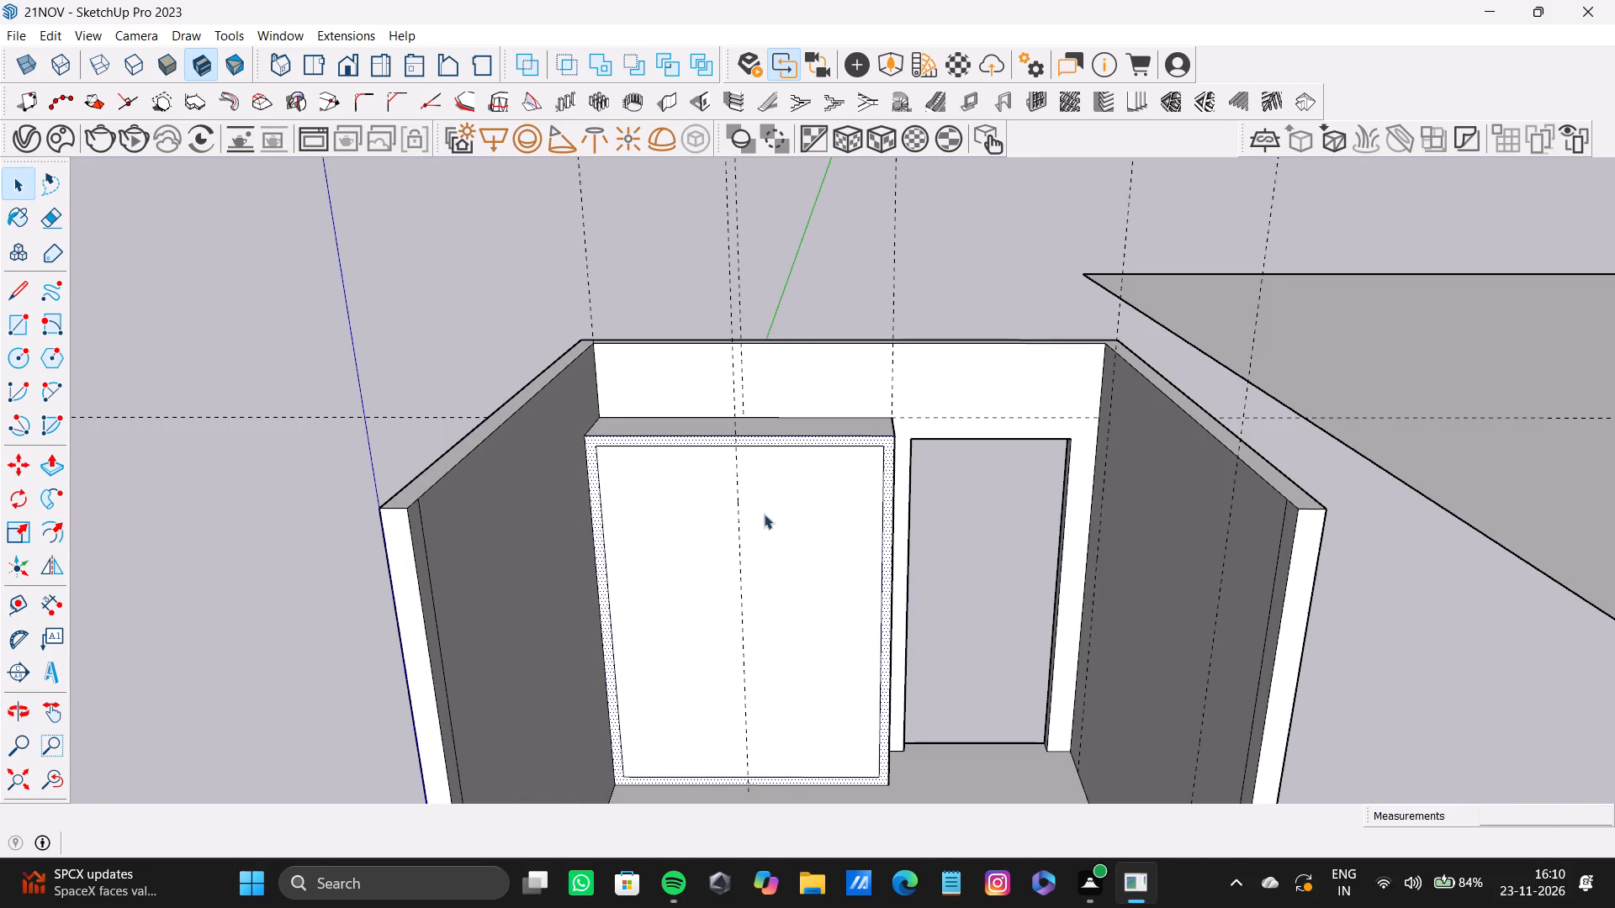
{"action": "scroll", "coordinate": [778, 555], "scroll_direction": "down", "scroll_amount": 4}
{"action": "middle_click_drag", "start_coordinate": [773, 559], "coordinate": [696, 601]}
{"action": "scroll", "coordinate": [718, 545], "scroll_direction": "up", "scroll_amount": 2}
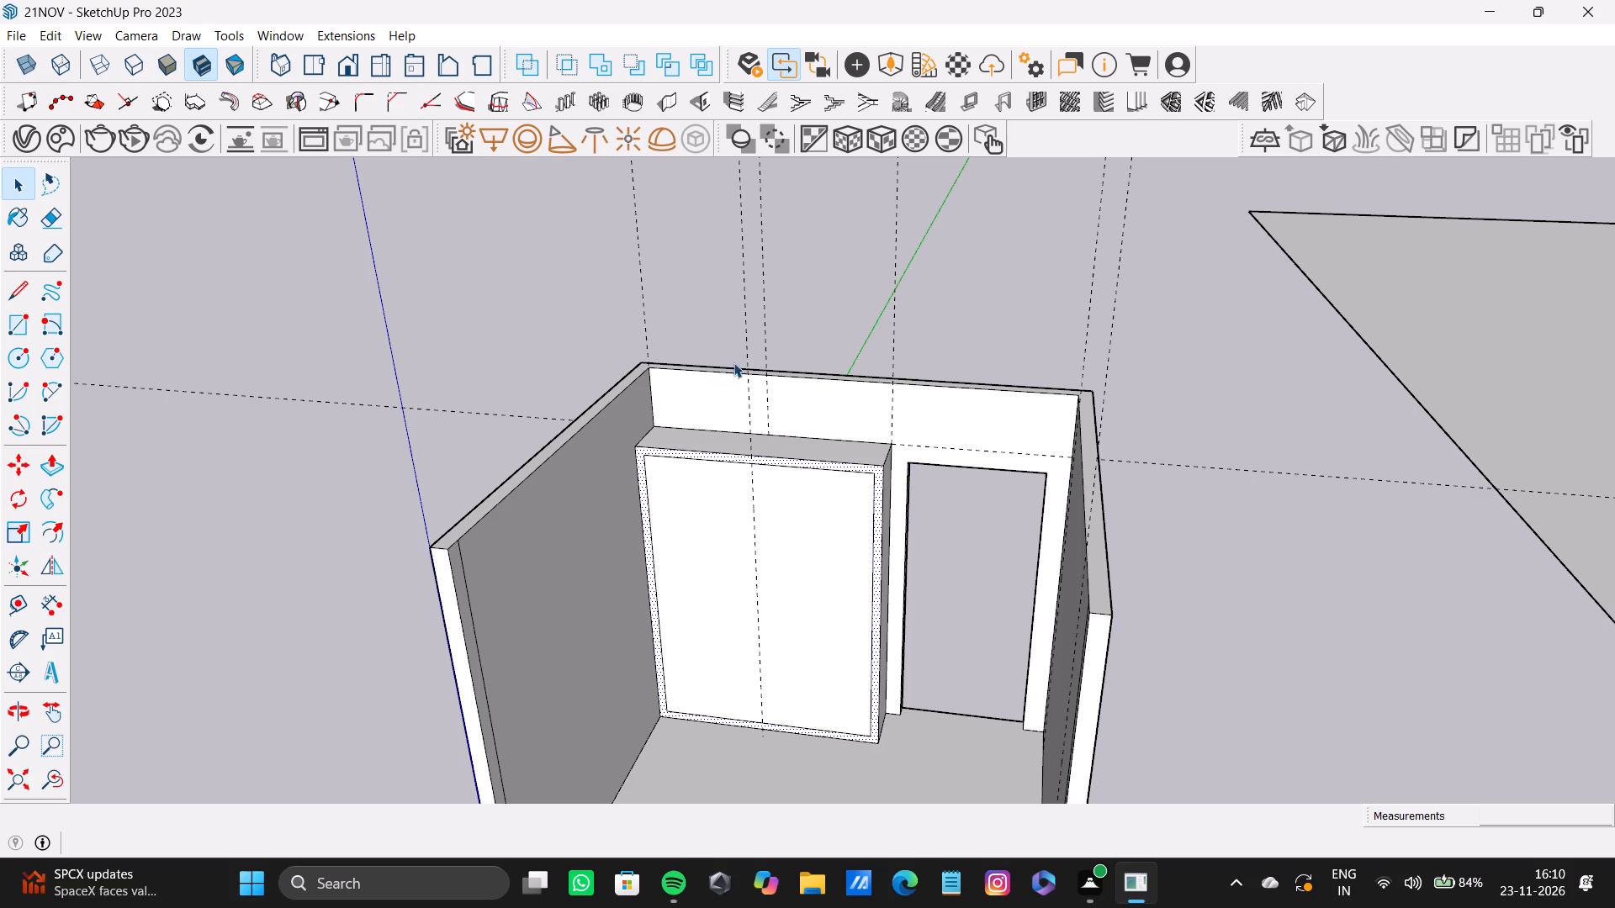
{"action": "left_click", "coordinate": [749, 354]}
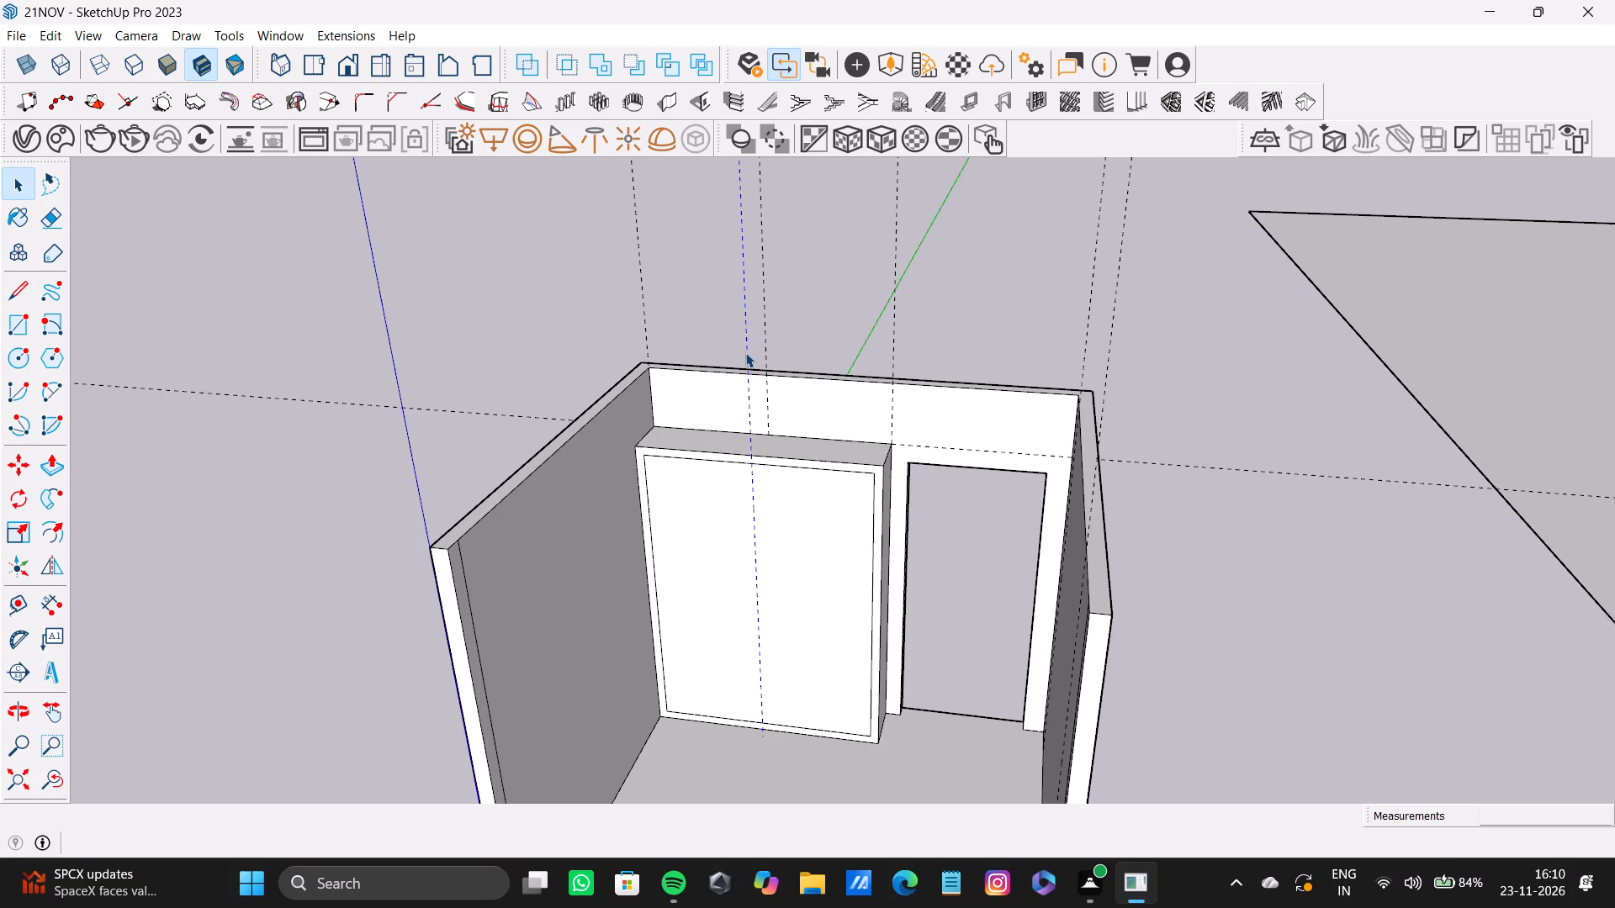
{"action": "key", "text": "Delete"}
Place a vertical guide on the wardrobe front, measured from the frame's inner side-wall edge to just past the middle.
{"action": "key", "text": "t"}
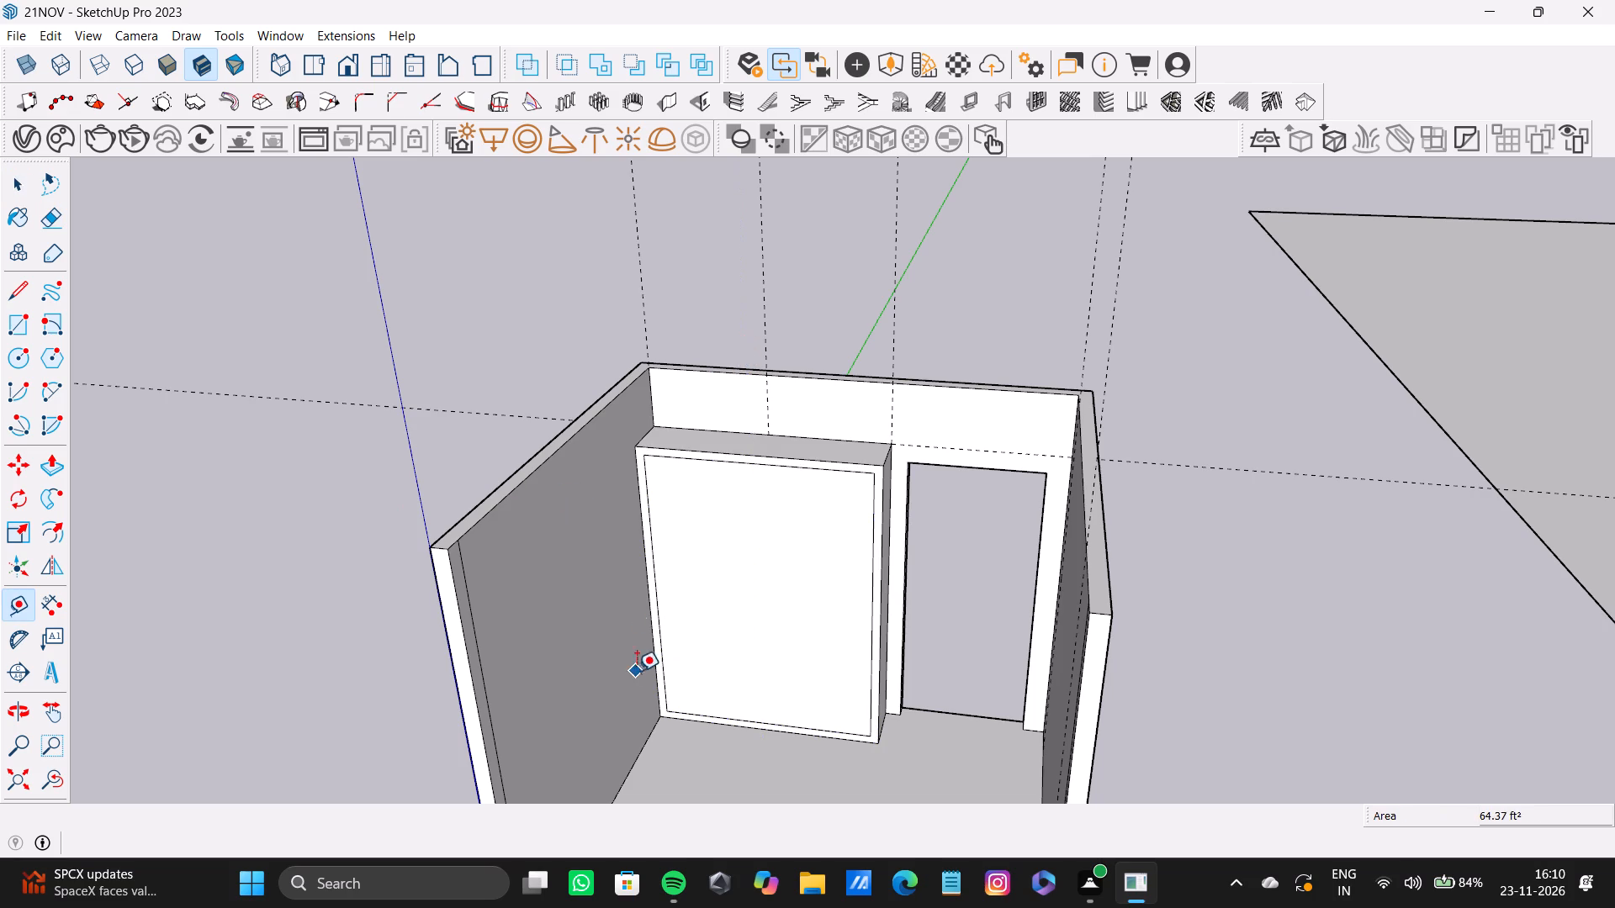
{"action": "left_click", "coordinate": [653, 552]}
{"action": "scroll", "coordinate": [749, 544], "scroll_direction": "up", "scroll_amount": 3}
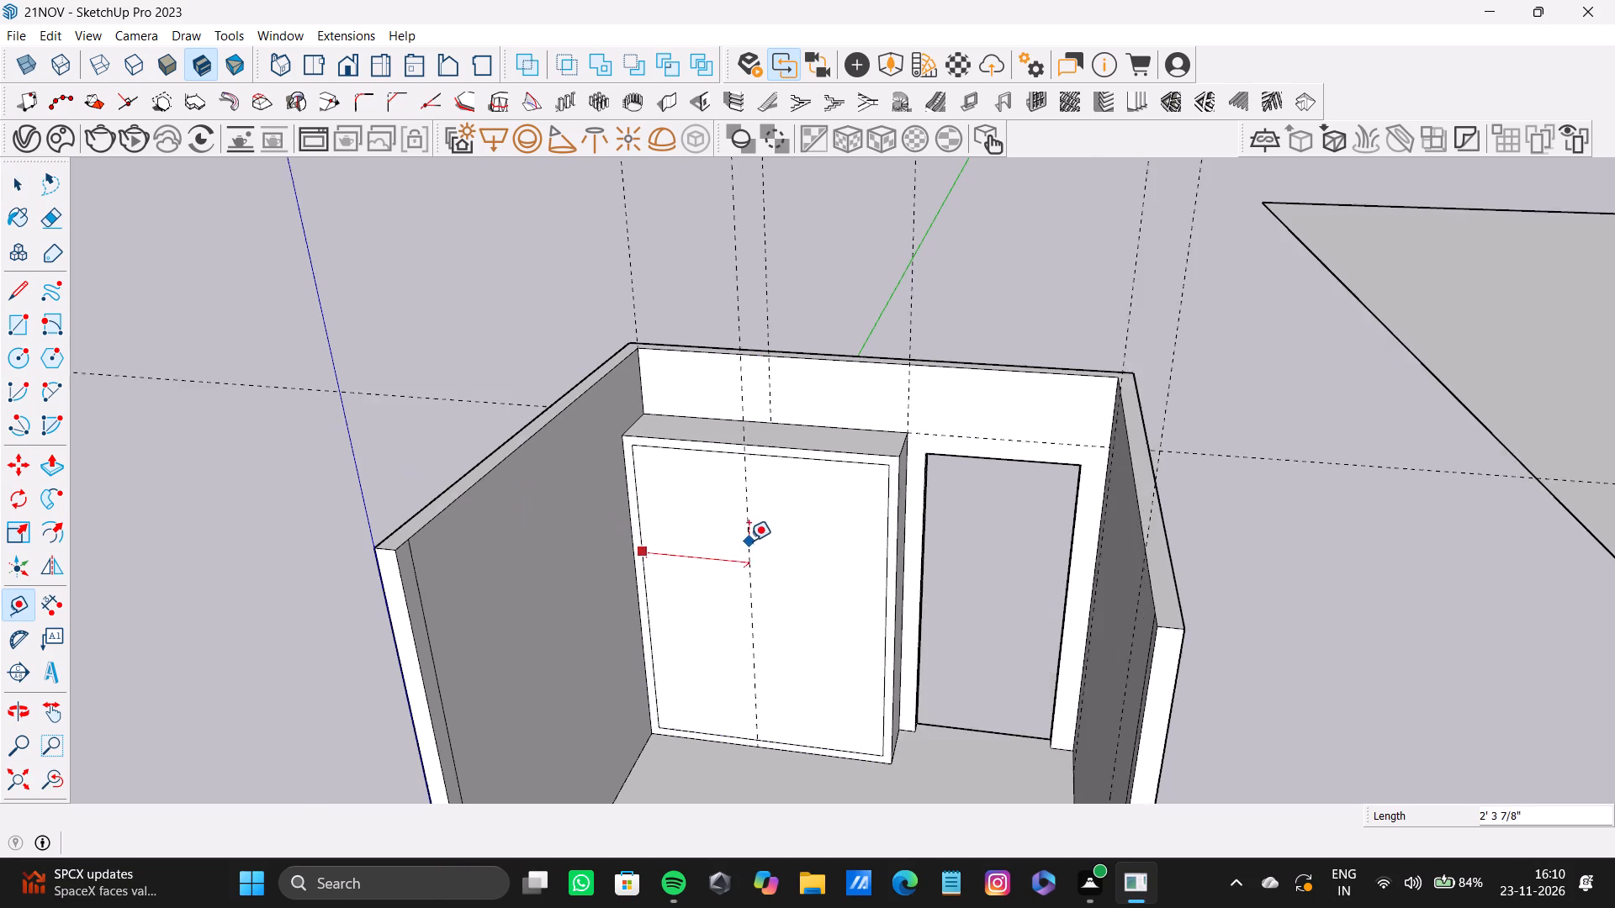
{"action": "scroll", "coordinate": [749, 541], "scroll_direction": "up", "scroll_amount": 2}
{"action": "middle_click_drag", "start_coordinate": [806, 549], "coordinate": [869, 548]}
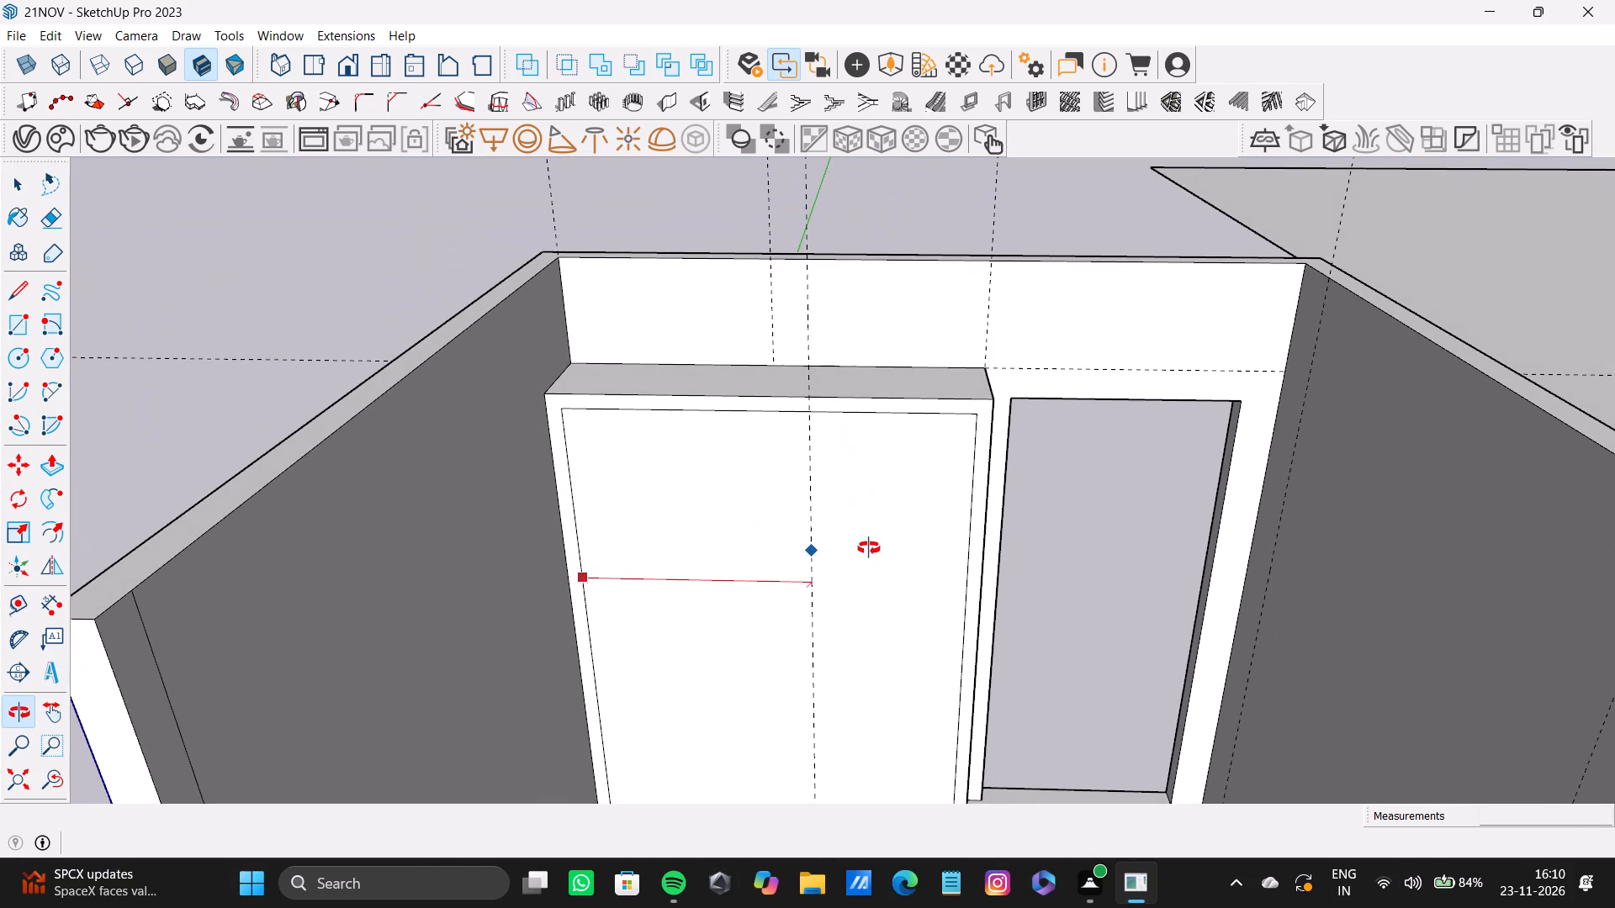
{"action": "middle_click_drag", "start_coordinate": [869, 548], "coordinate": [705, 363]}
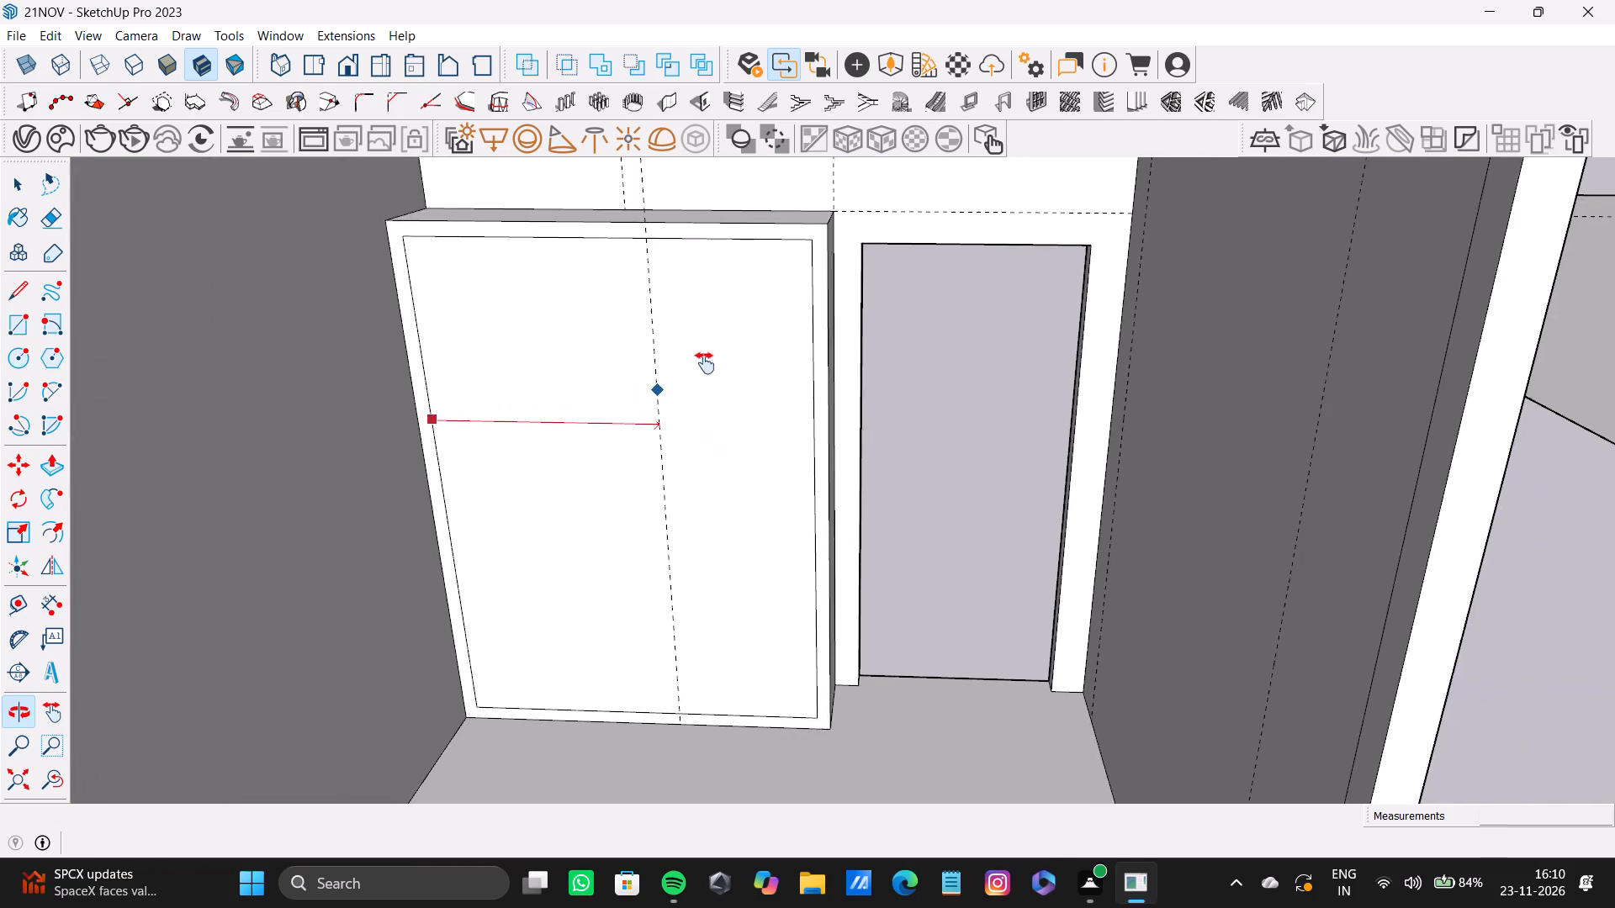
{"action": "middle_click_drag", "start_coordinate": [705, 363], "coordinate": [738, 426]}
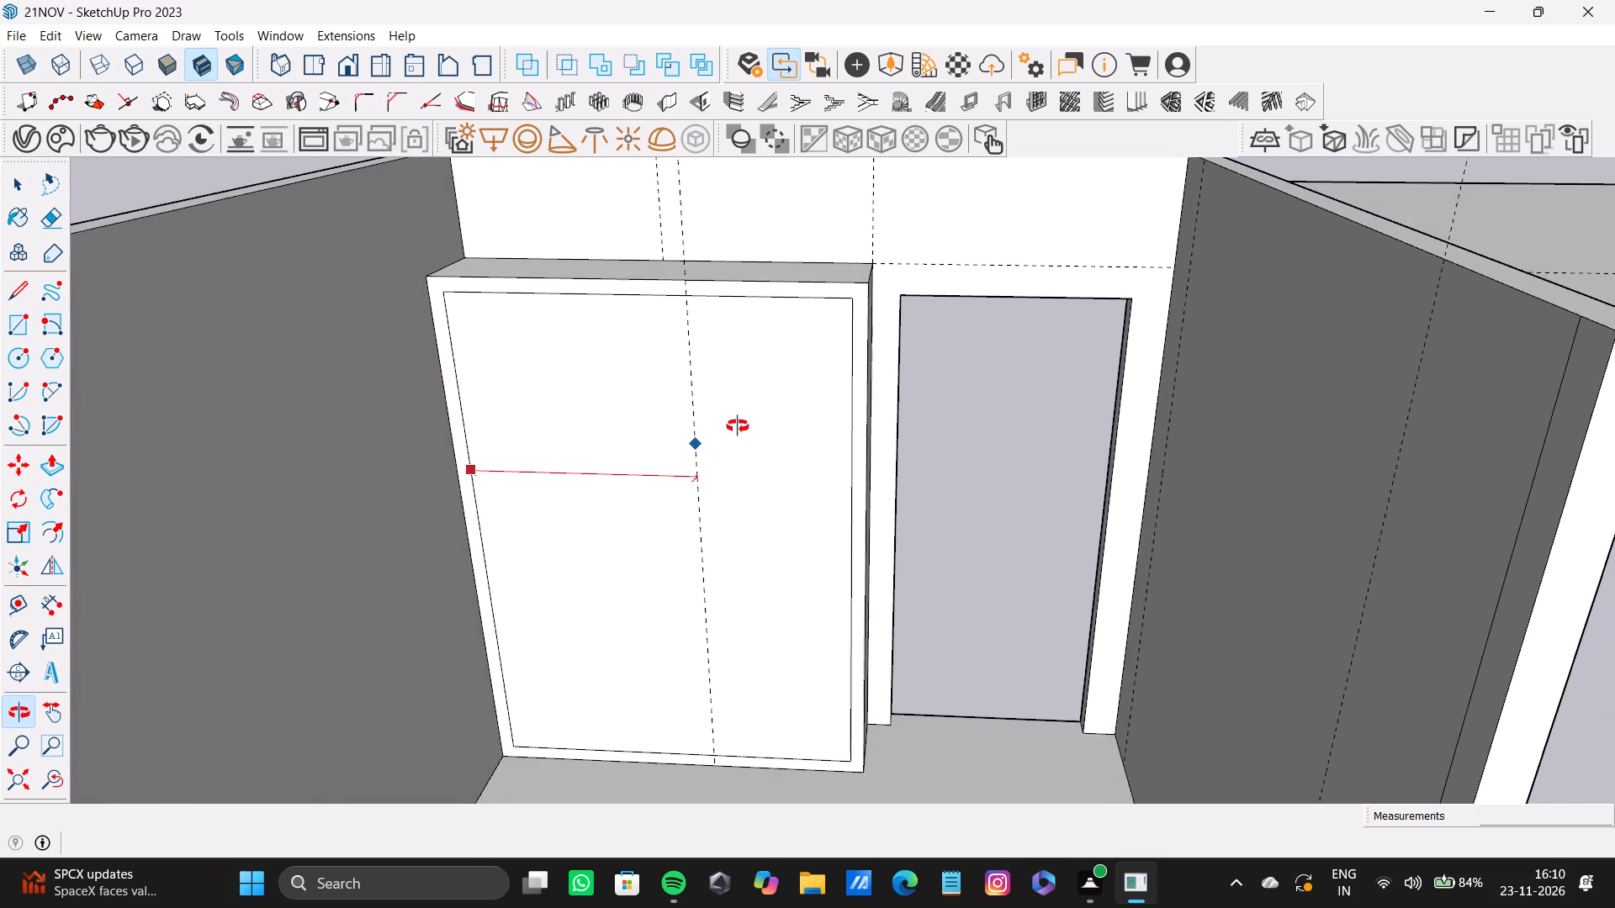
{"action": "middle_click_drag", "start_coordinate": [738, 426], "coordinate": [726, 430]}
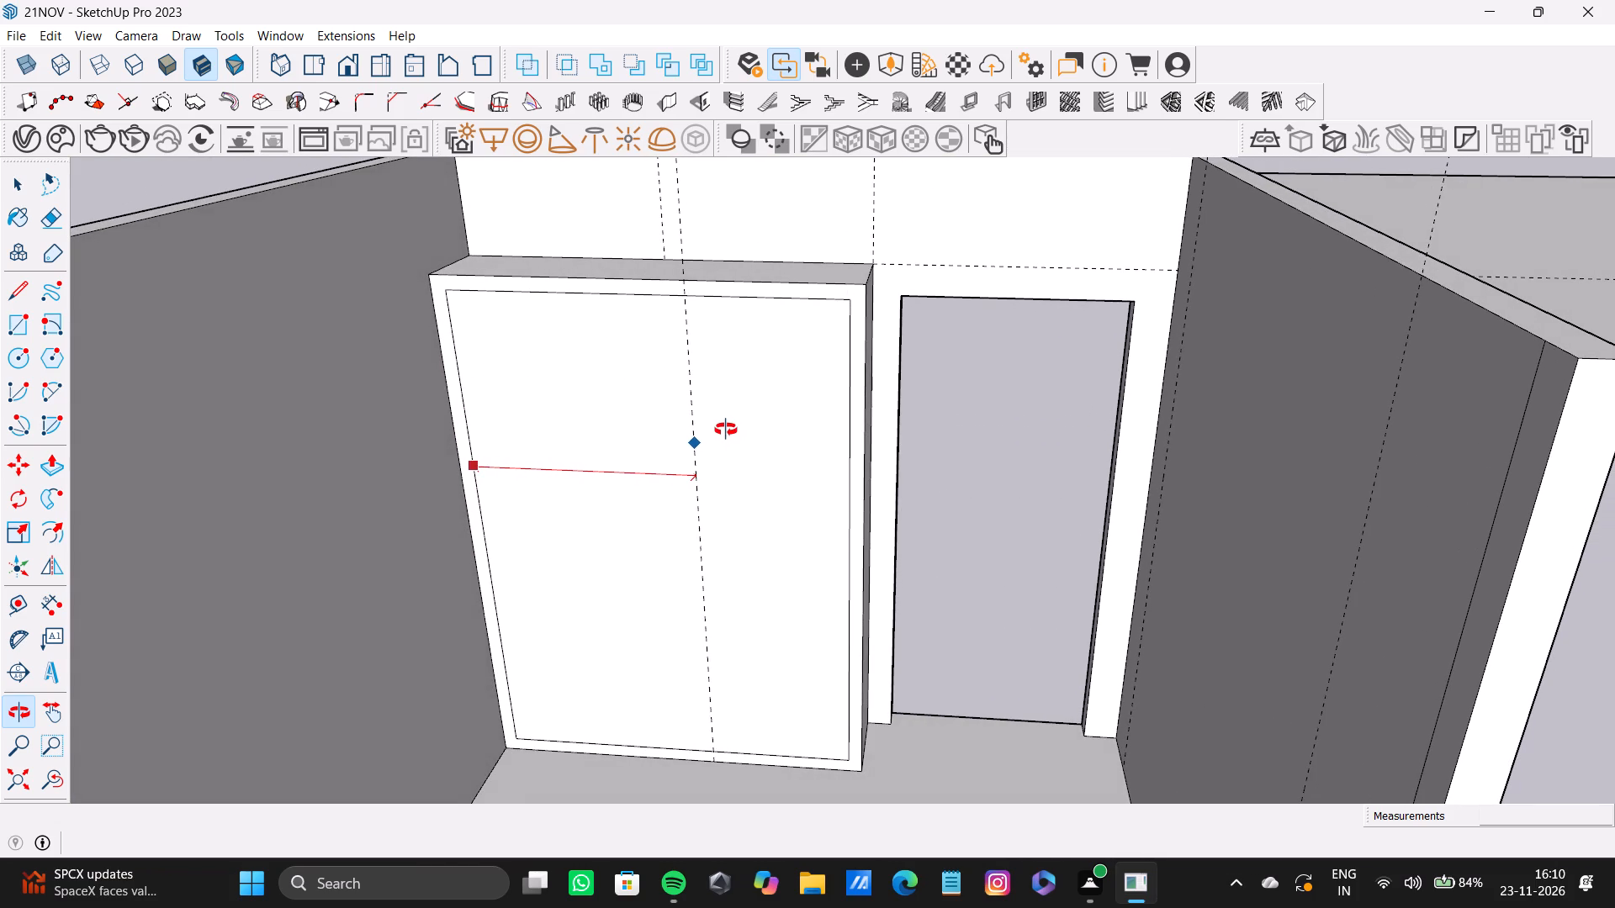
{"action": "middle_click_drag", "start_coordinate": [726, 430], "coordinate": [725, 430]}
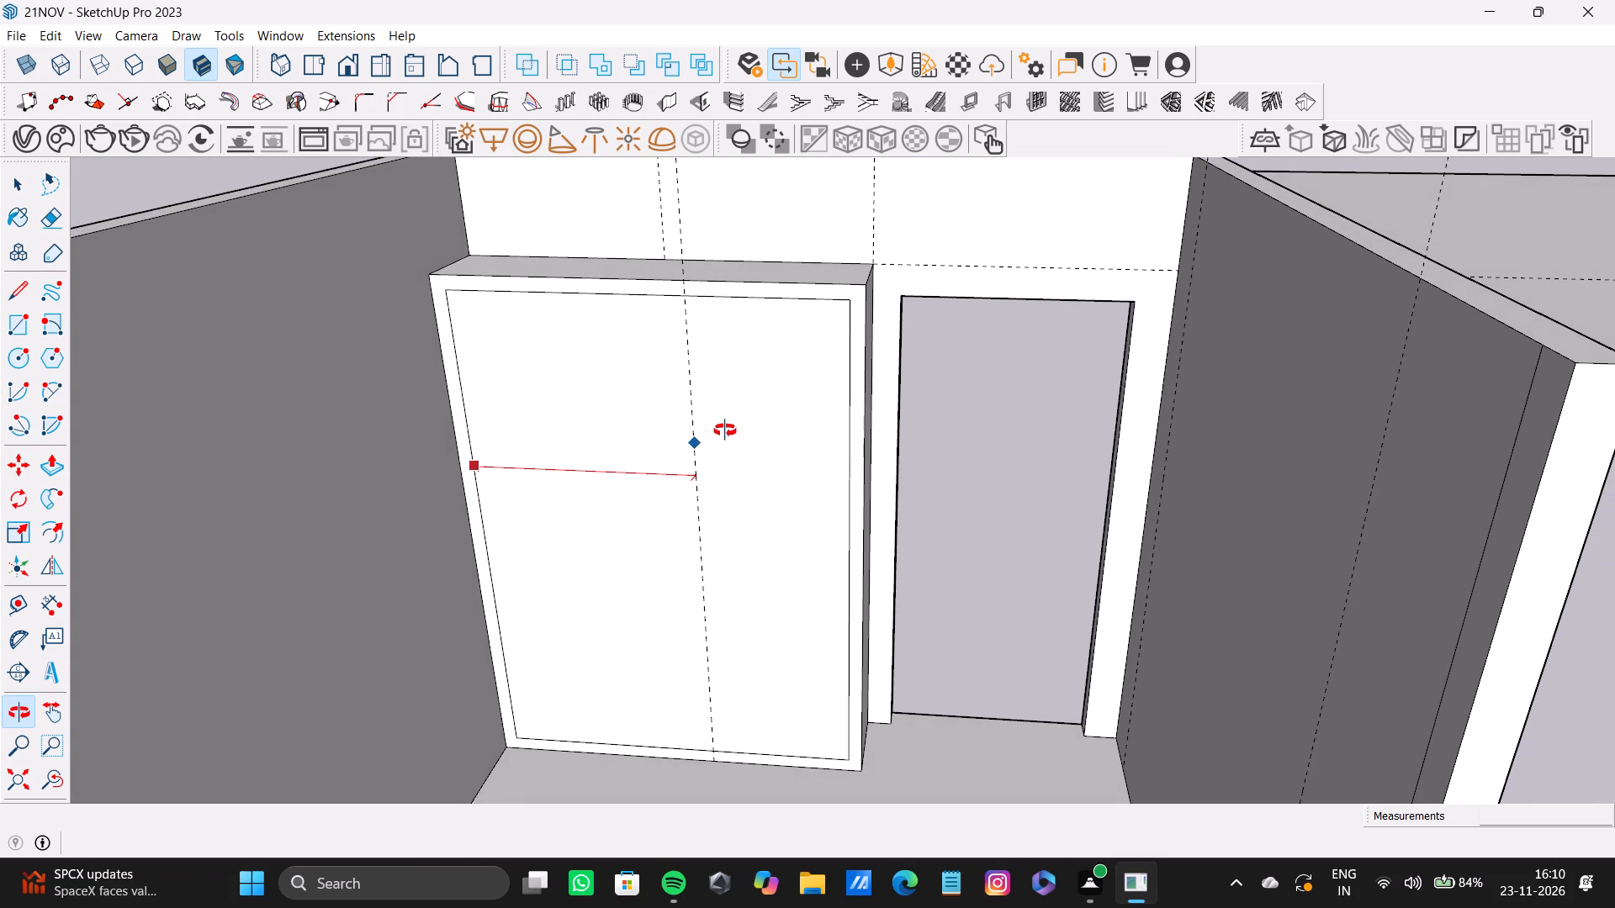
{"action": "middle_click_drag", "start_coordinate": [725, 430], "coordinate": [754, 425]}
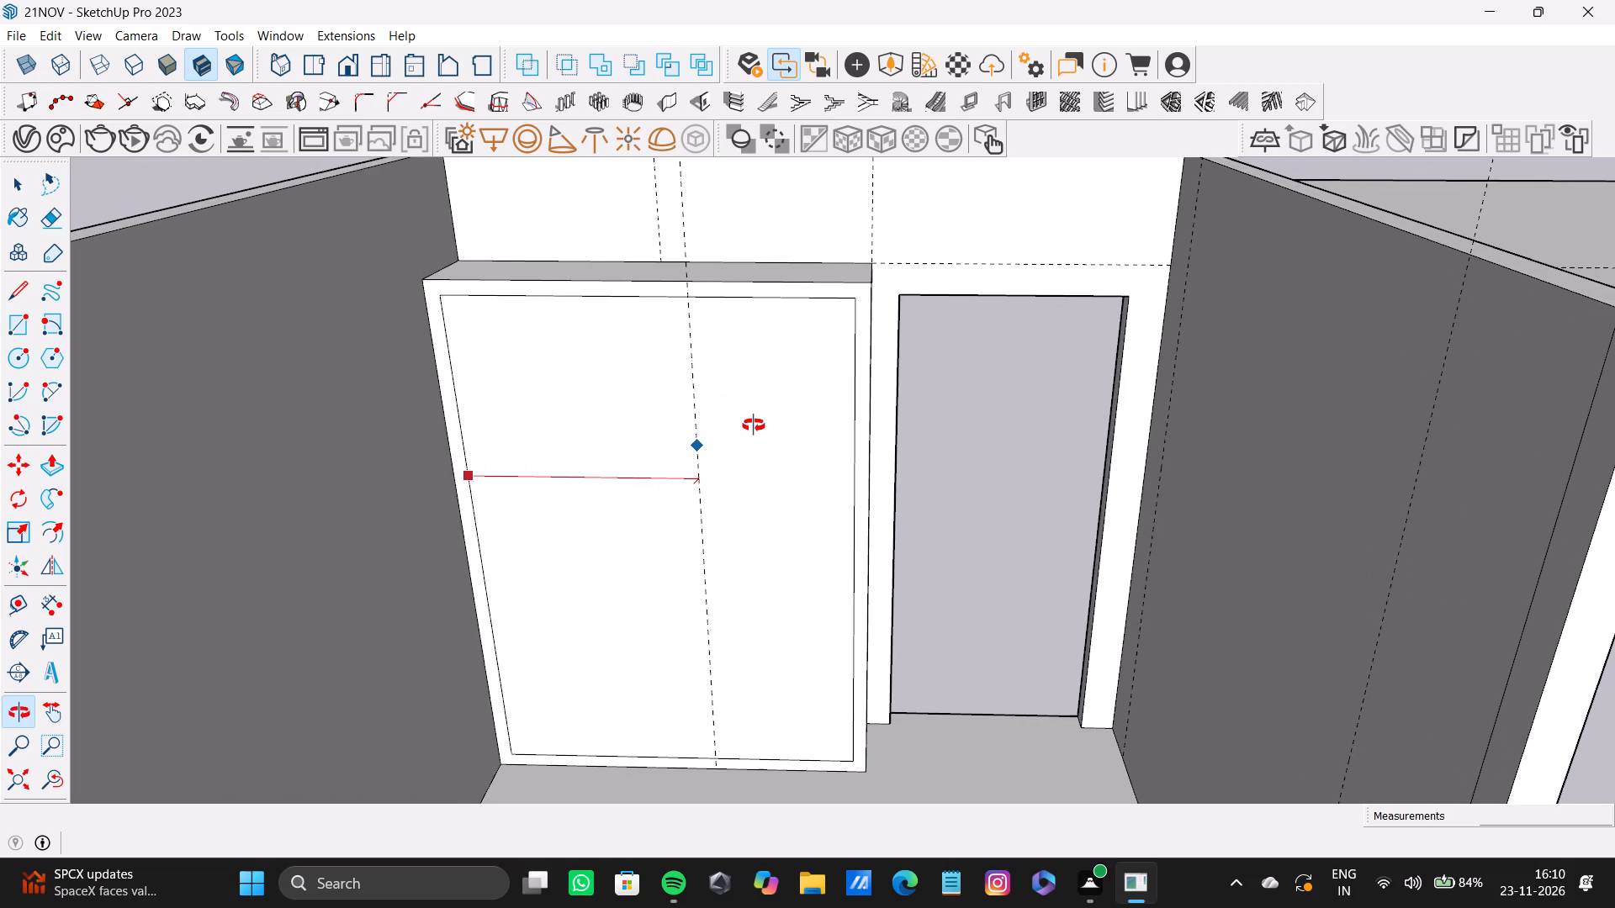
{"action": "middle_click_drag", "start_coordinate": [754, 425], "coordinate": [753, 425]}
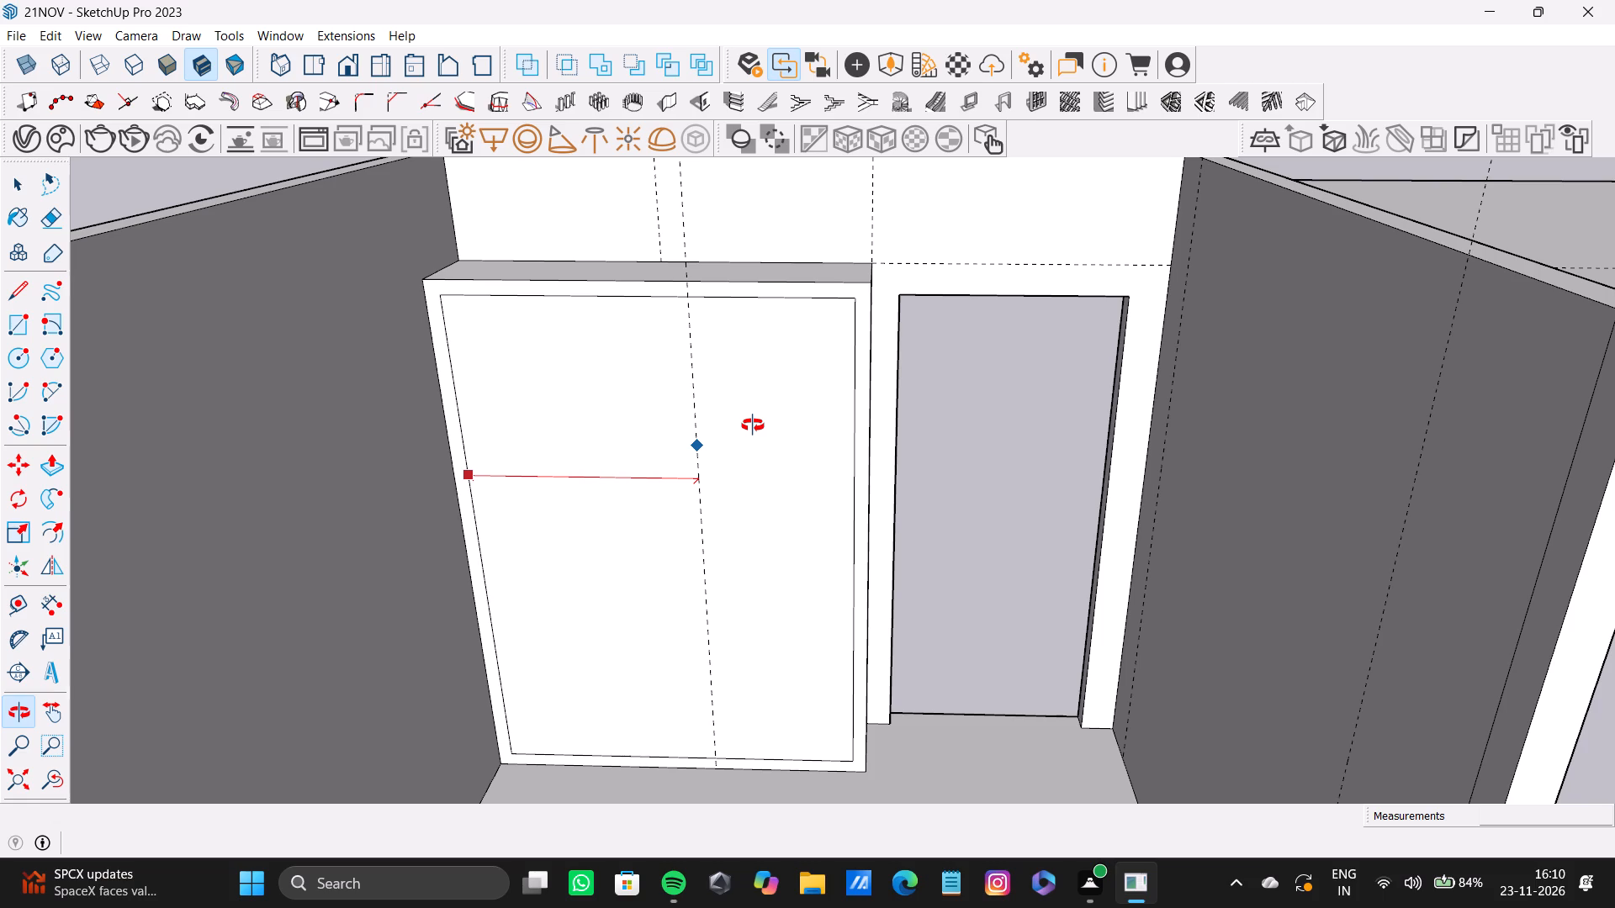
{"action": "middle_click_drag", "start_coordinate": [753, 425], "coordinate": [737, 429]}
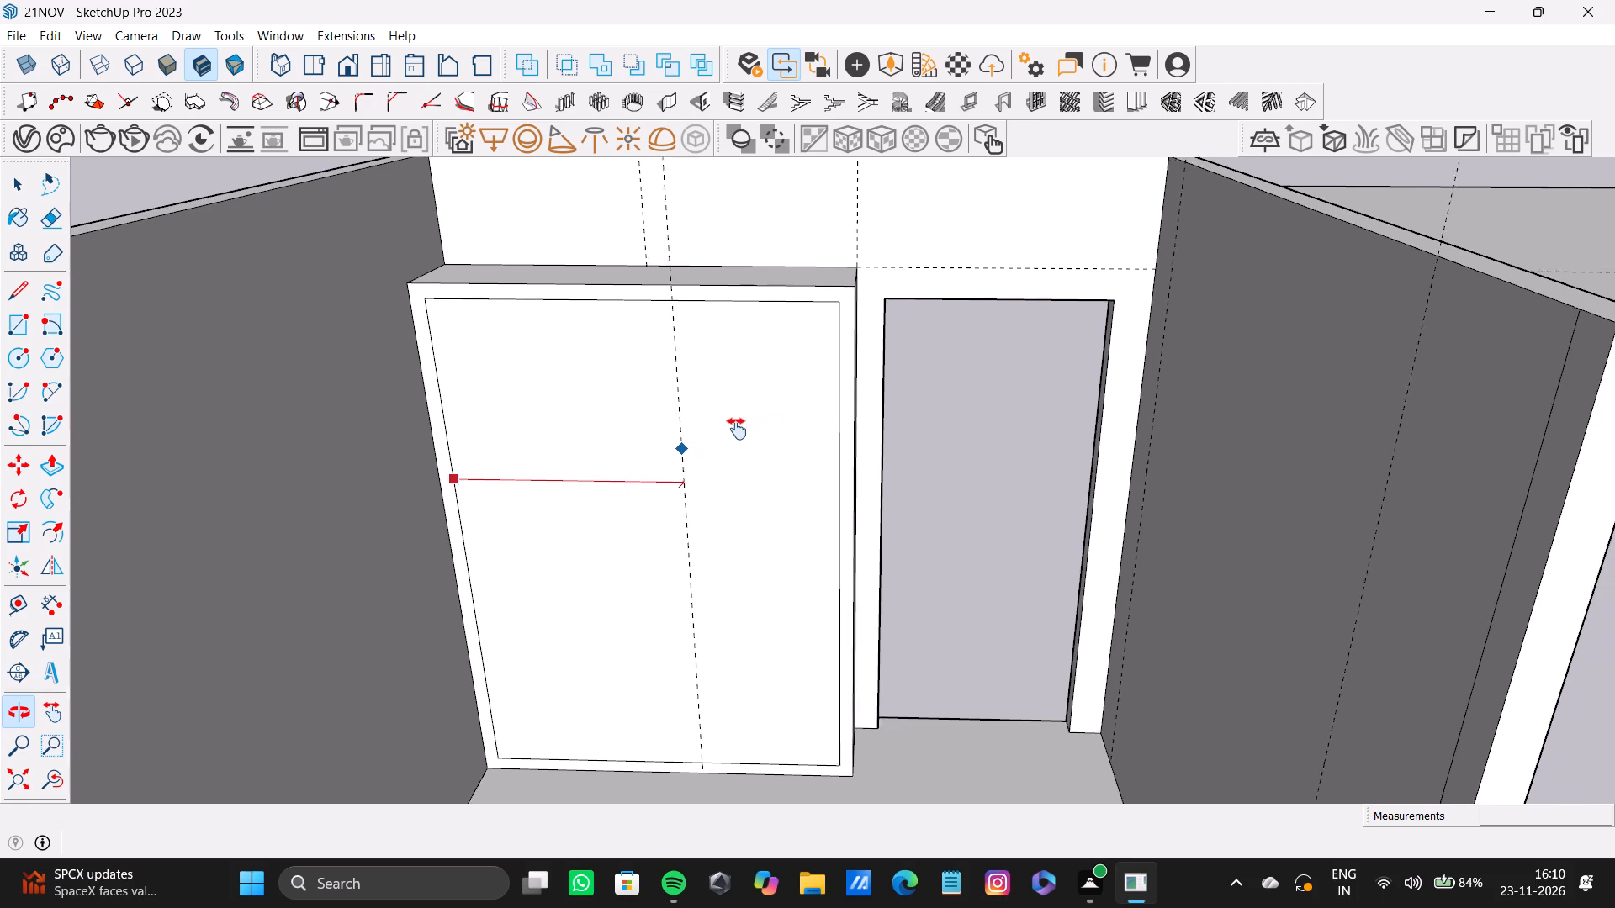
{"action": "middle_click_drag", "start_coordinate": [737, 429], "coordinate": [734, 430]}
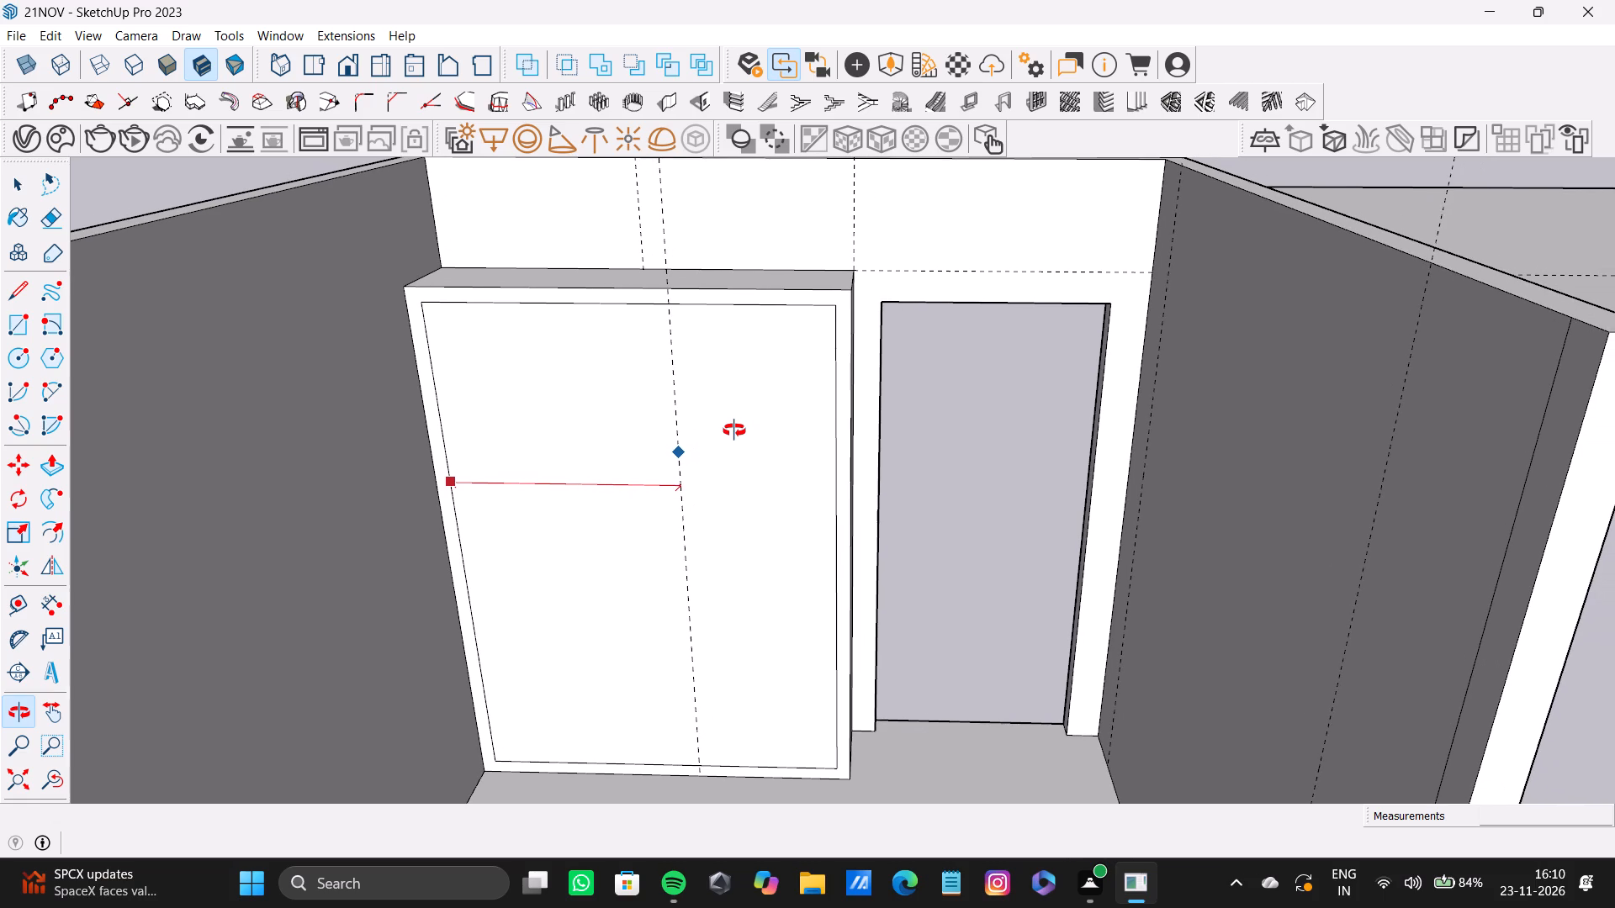
{"action": "middle_click_drag", "start_coordinate": [734, 430], "coordinate": [734, 431]}
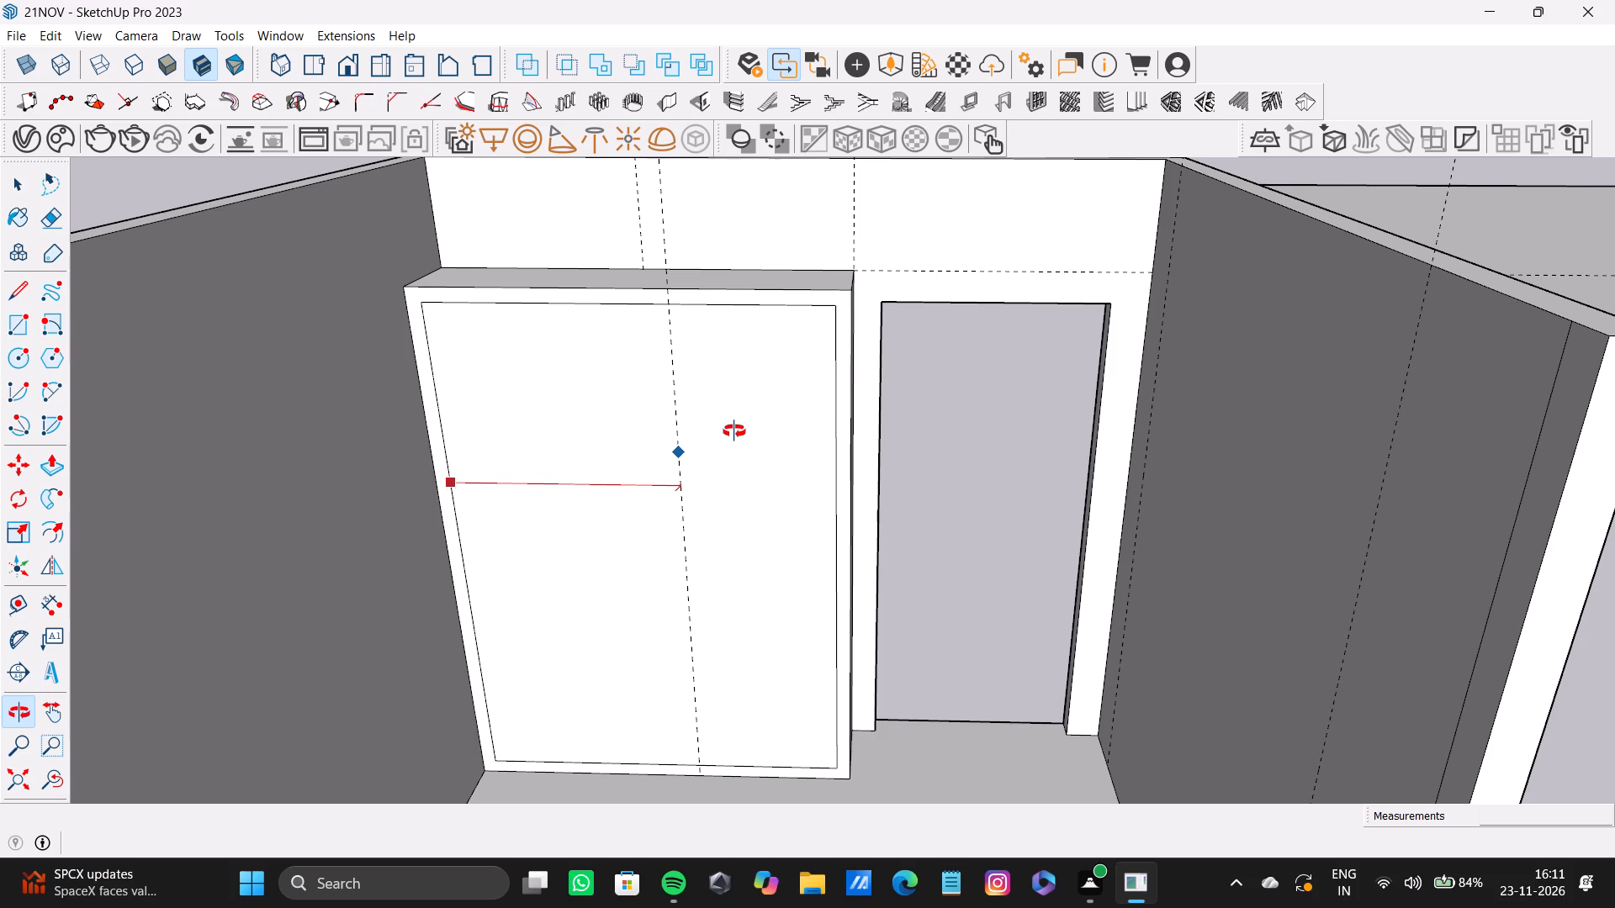
{"action": "middle_click_drag", "start_coordinate": [734, 431], "coordinate": [734, 430]}
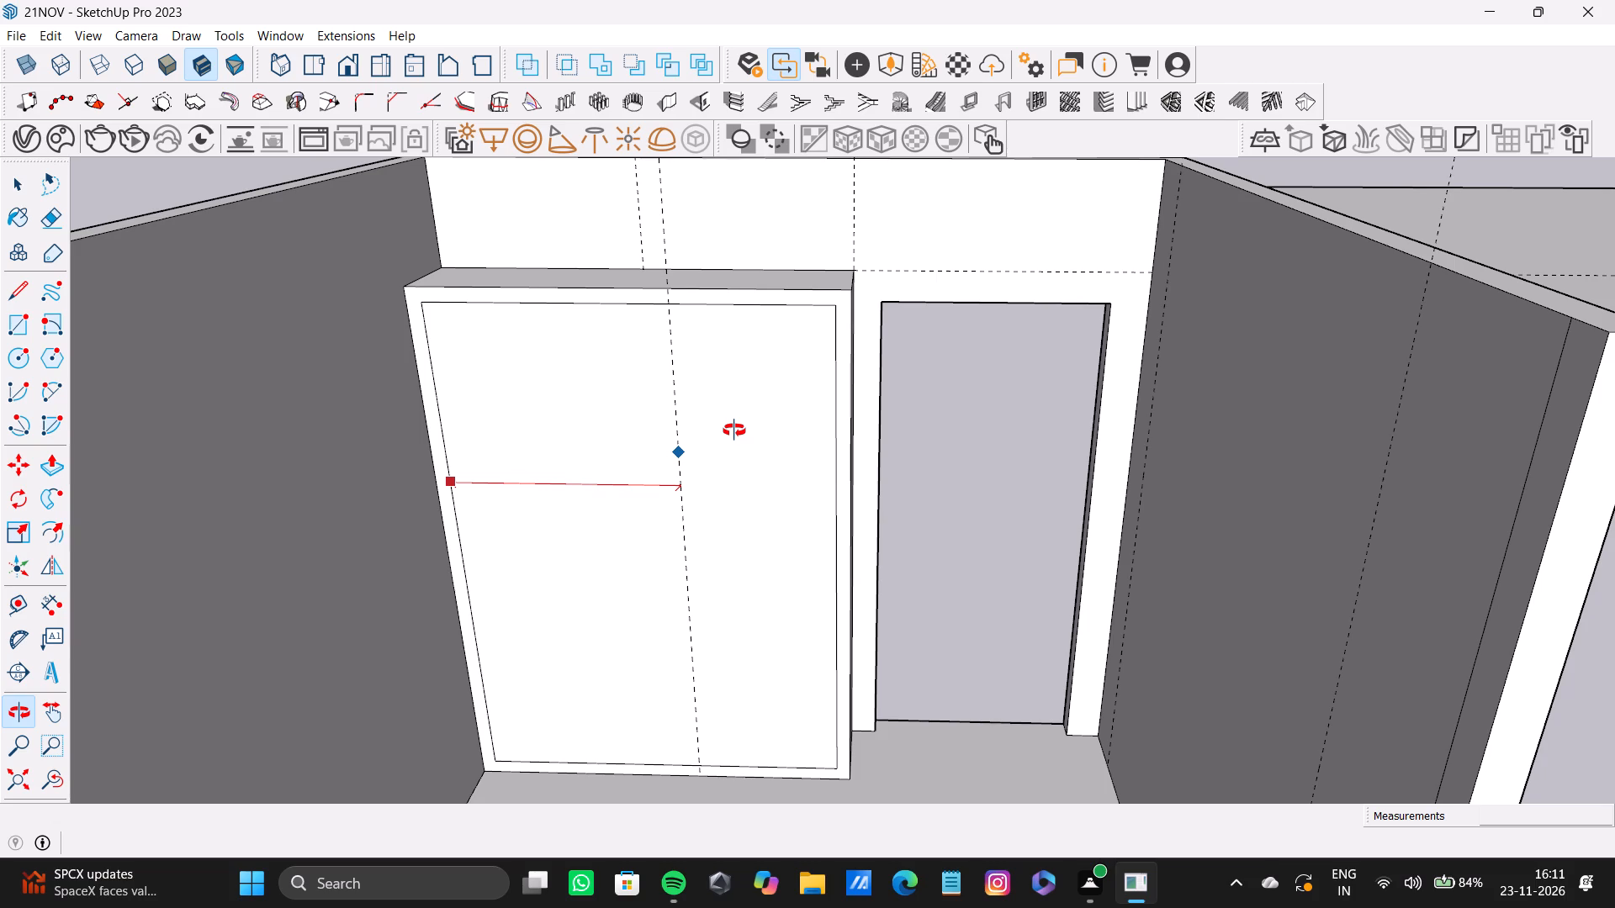
{"action": "middle_click_drag", "start_coordinate": [734, 430], "coordinate": [734, 430]}
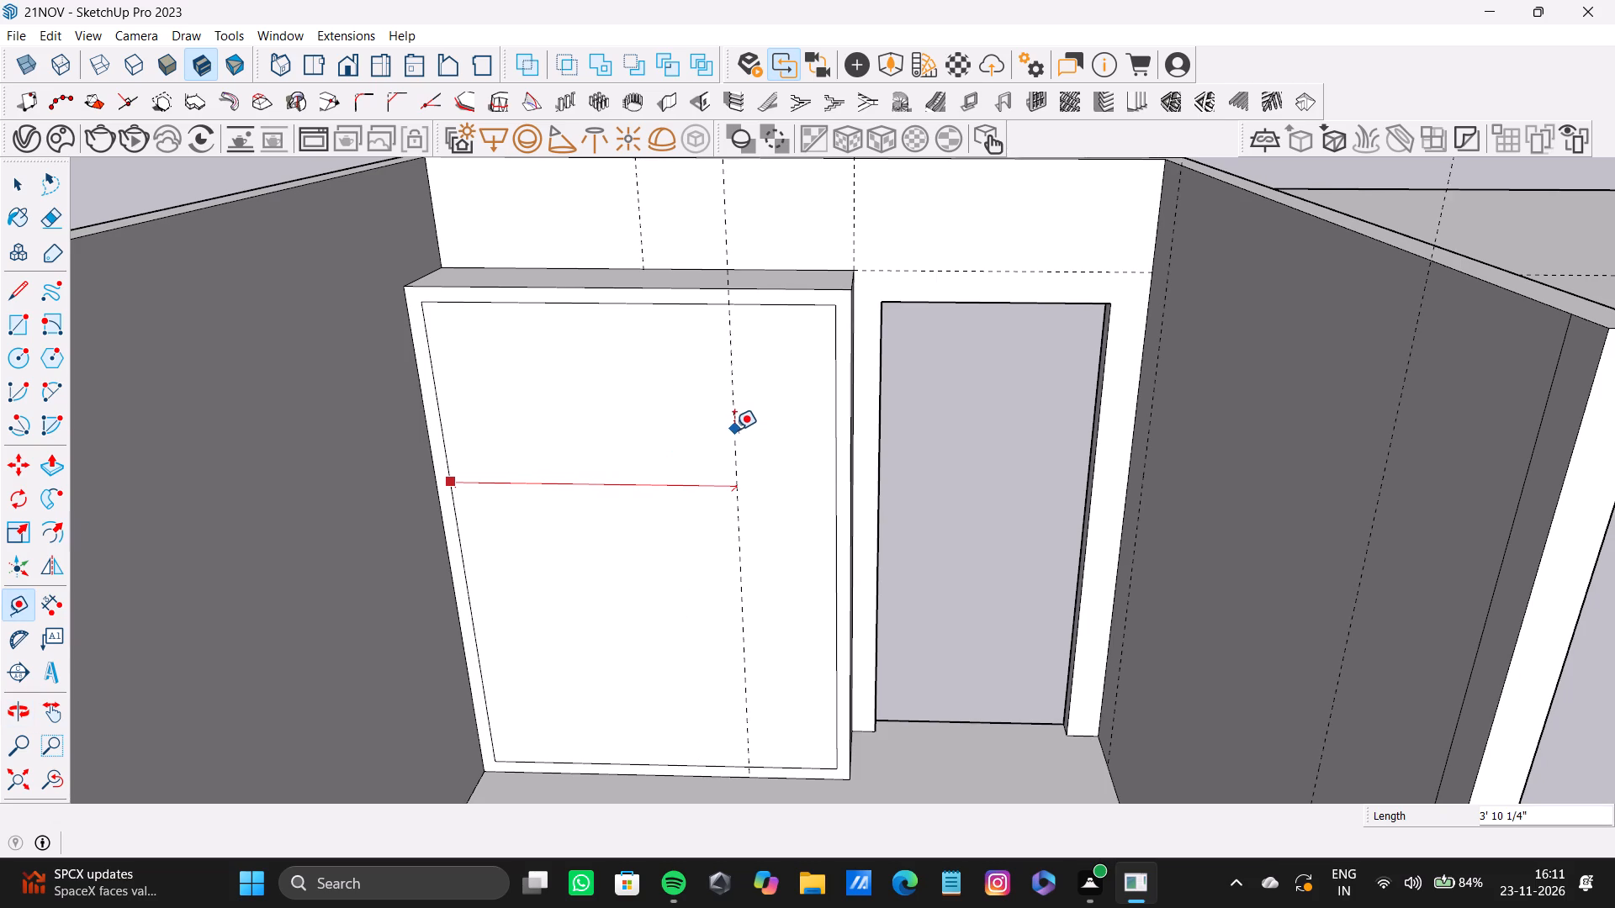
{"action": "double_click", "coordinate": [702, 430]}
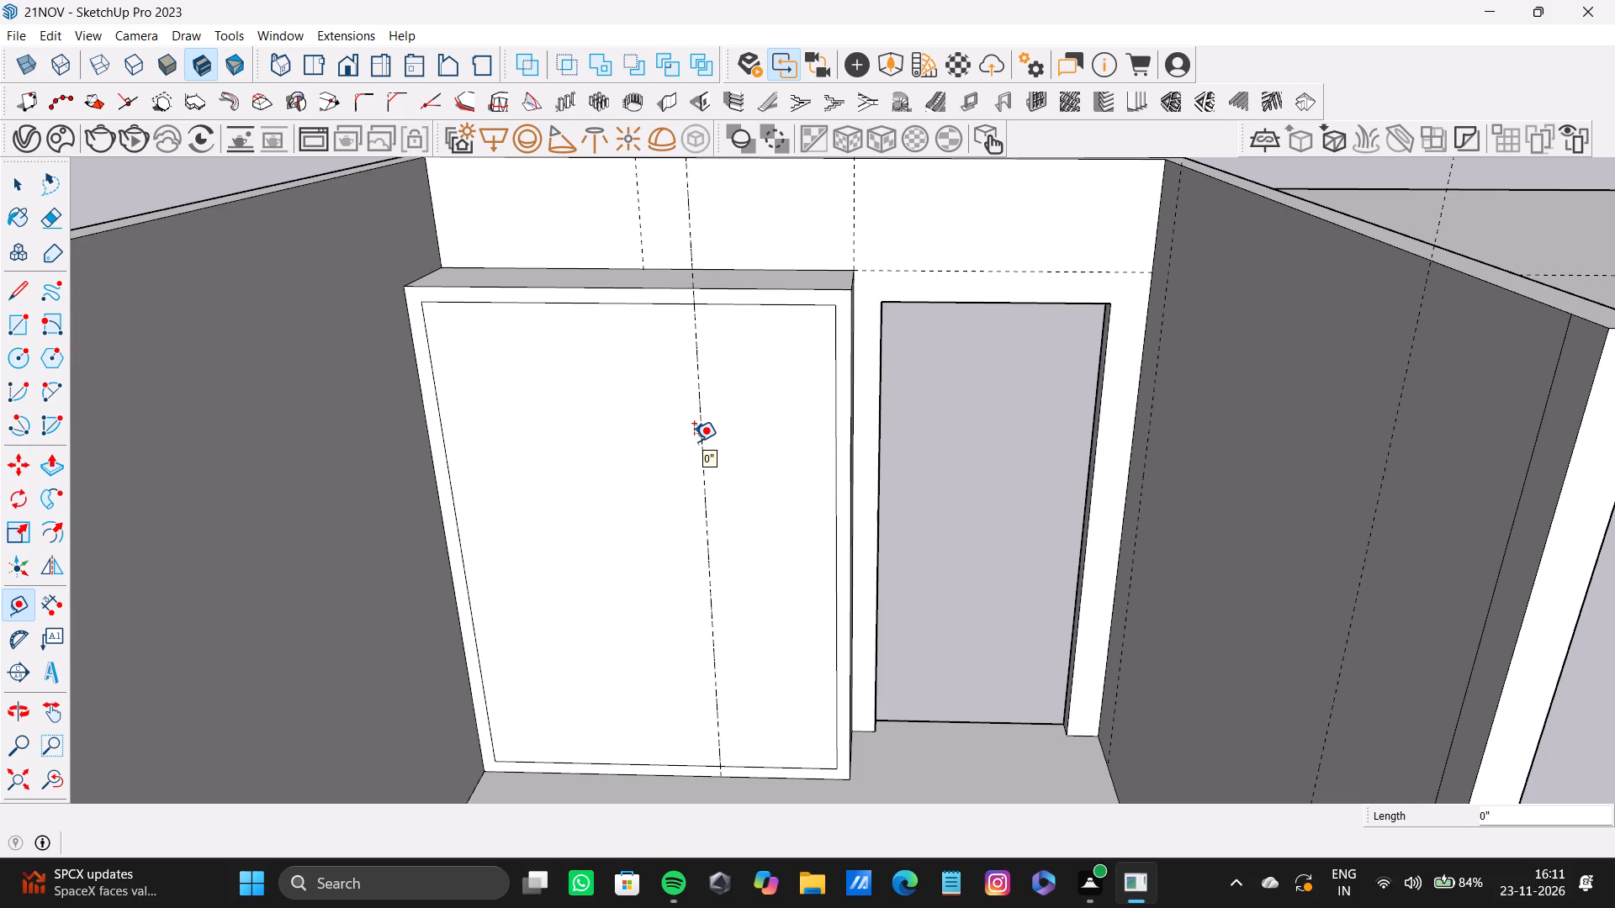
Add a second vertical guide 2" from the new guide, on its side-wall side.
{"action": "type", "text": "2\""}
{"action": "key", "text": "Return"}
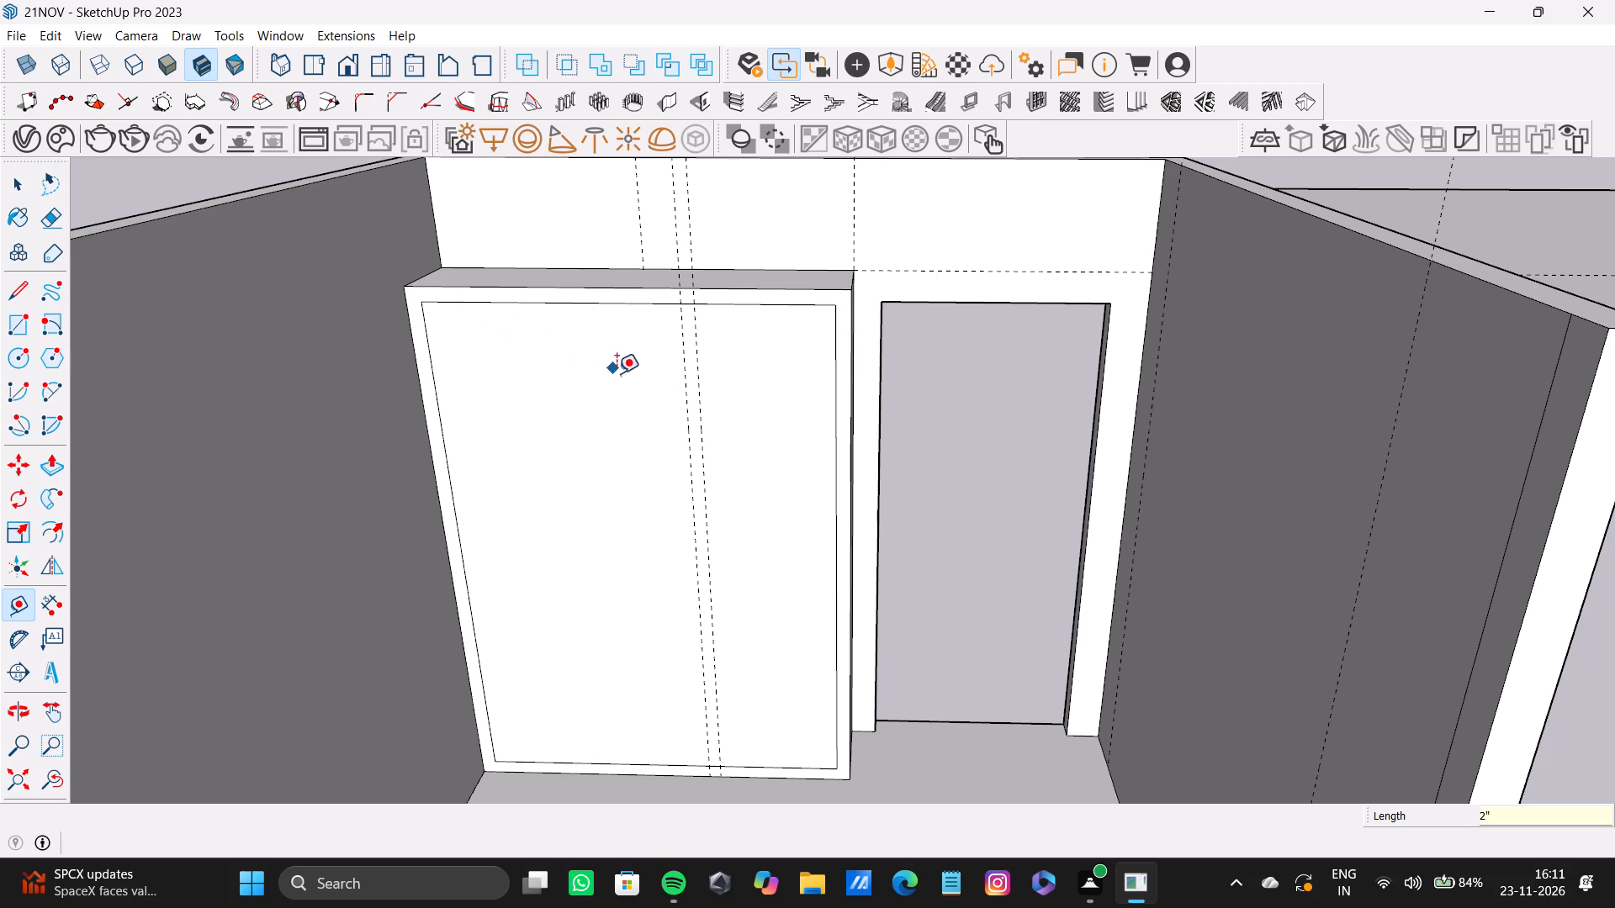
{"action": "key", "text": "space"}
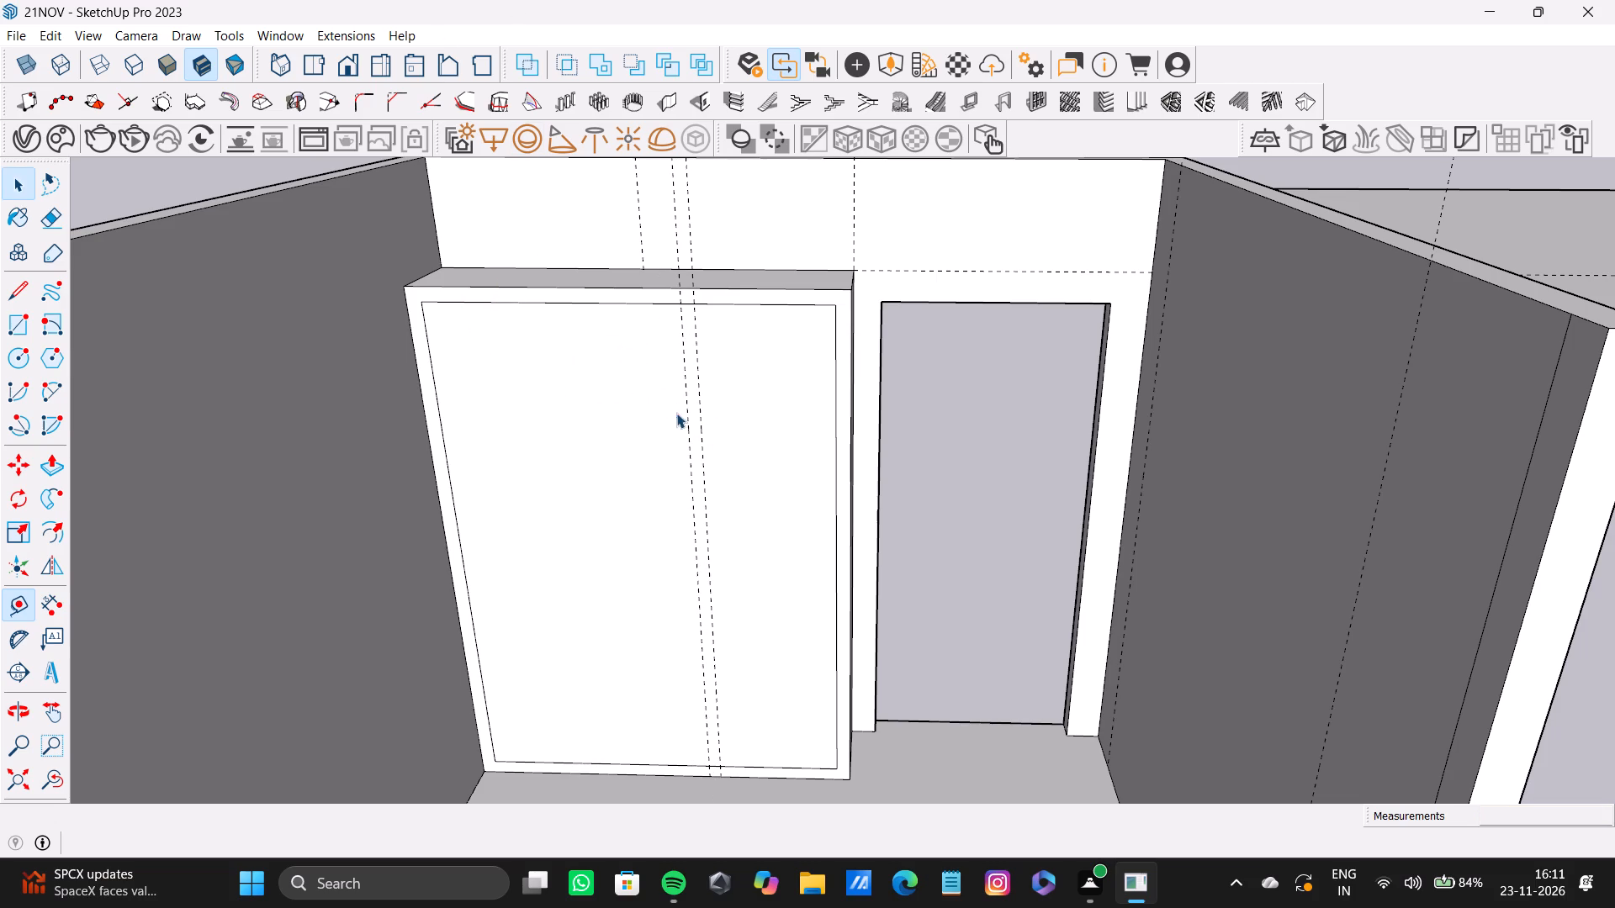
Draw a vertical line about 7' 5/16" long down the side-wall guide, between the frame's inner top and bottom edges.
{"action": "key", "text": "l"}
{"action": "scroll", "coordinate": [687, 286], "scroll_direction": "up", "scroll_amount": 9}
{"action": "left_click", "coordinate": [679, 318]}
{"action": "scroll", "coordinate": [789, 488], "scroll_direction": "down", "scroll_amount": 3}
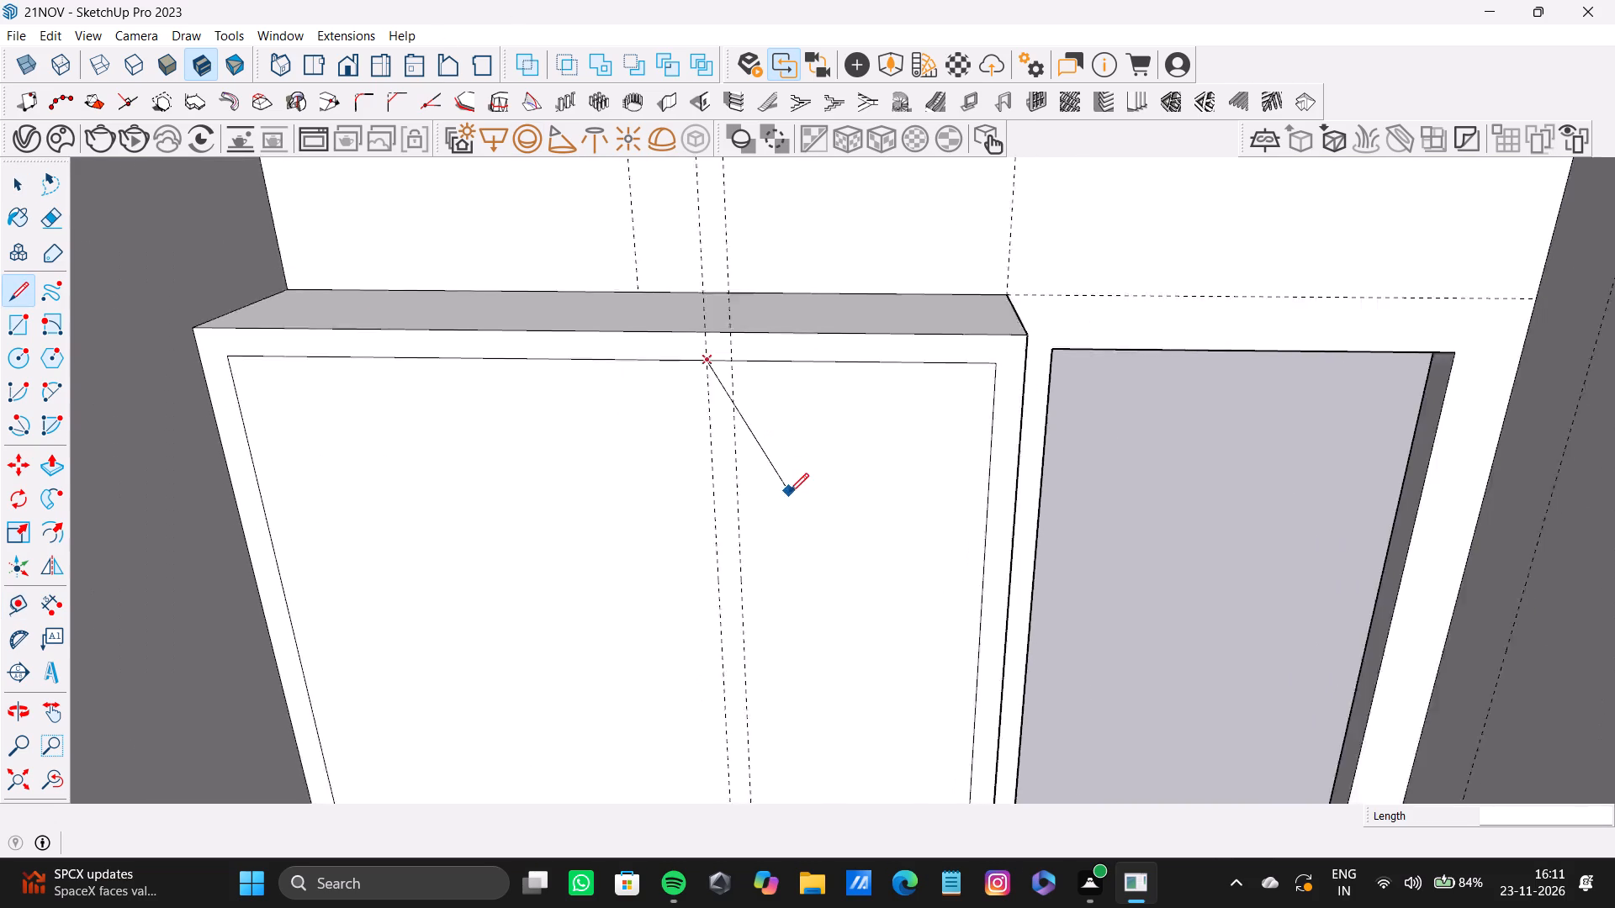
{"action": "scroll", "coordinate": [789, 493], "scroll_direction": "down", "scroll_amount": 6}
{"action": "middle_click_drag", "start_coordinate": [775, 527], "coordinate": [731, 407]}
{"action": "scroll", "coordinate": [727, 552], "scroll_direction": "up", "scroll_amount": 5}
{"action": "middle_click_drag", "start_coordinate": [727, 552], "coordinate": [679, 372], "text": "shift"}
{"action": "scroll", "coordinate": [712, 550], "scroll_direction": "up", "scroll_amount": 3}
{"action": "scroll", "coordinate": [647, 309], "scroll_direction": "down", "scroll_amount": 1, "text": "shift"}
{"action": "middle_click_drag", "start_coordinate": [658, 382], "coordinate": [595, 195]}
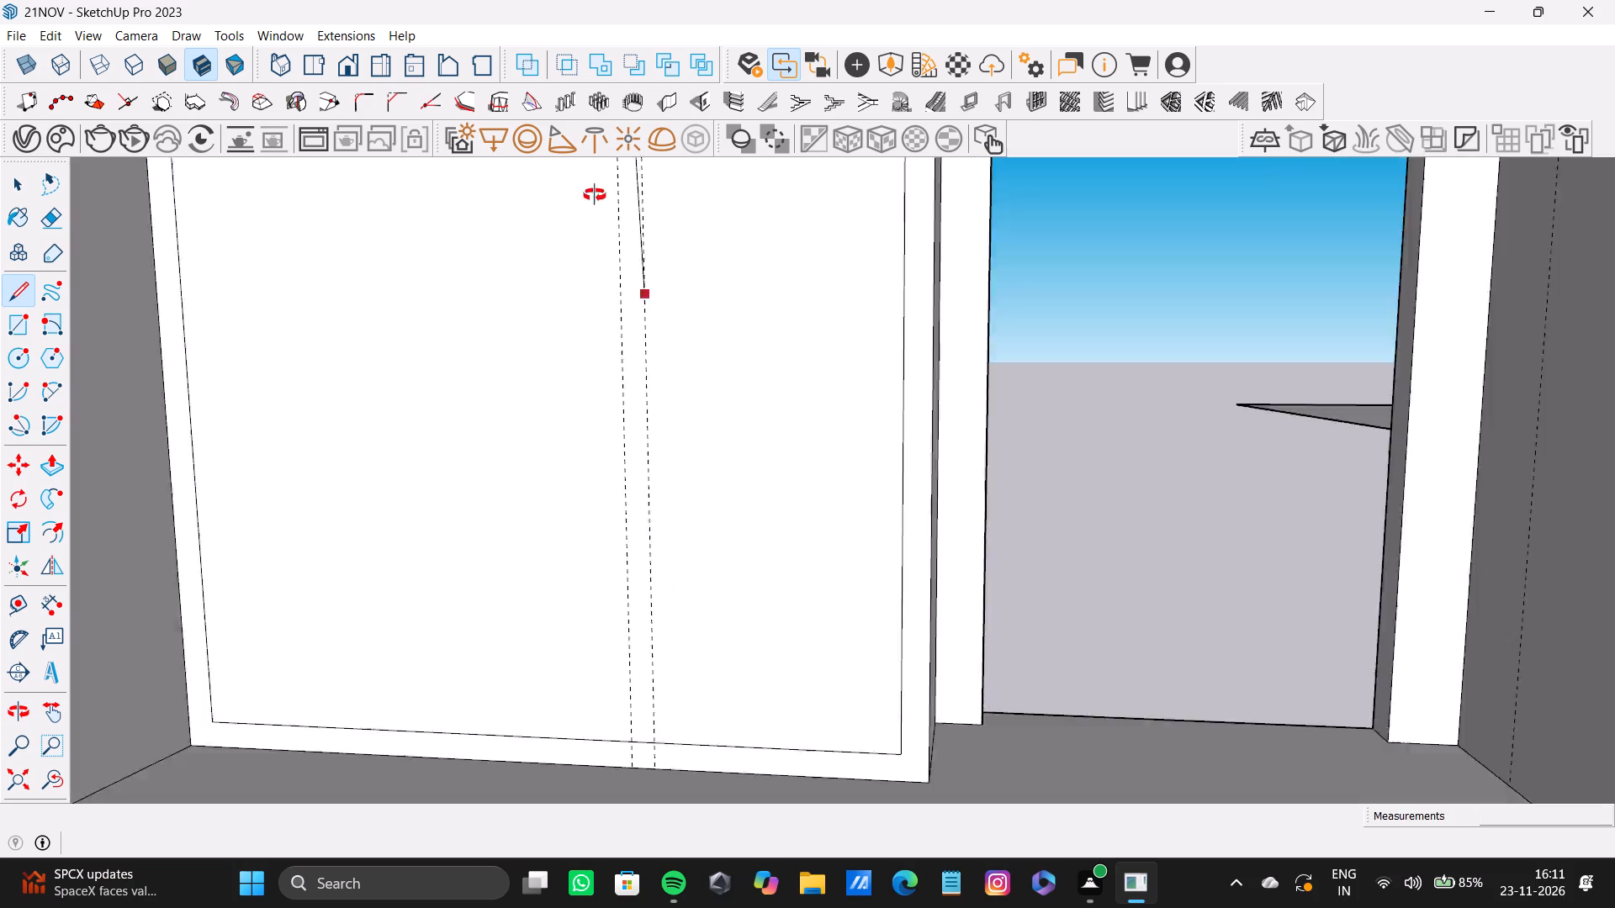
{"action": "middle_click_drag", "start_coordinate": [595, 195], "coordinate": [574, 146]}
{"action": "scroll", "coordinate": [624, 466], "scroll_direction": "up", "scroll_amount": 4}
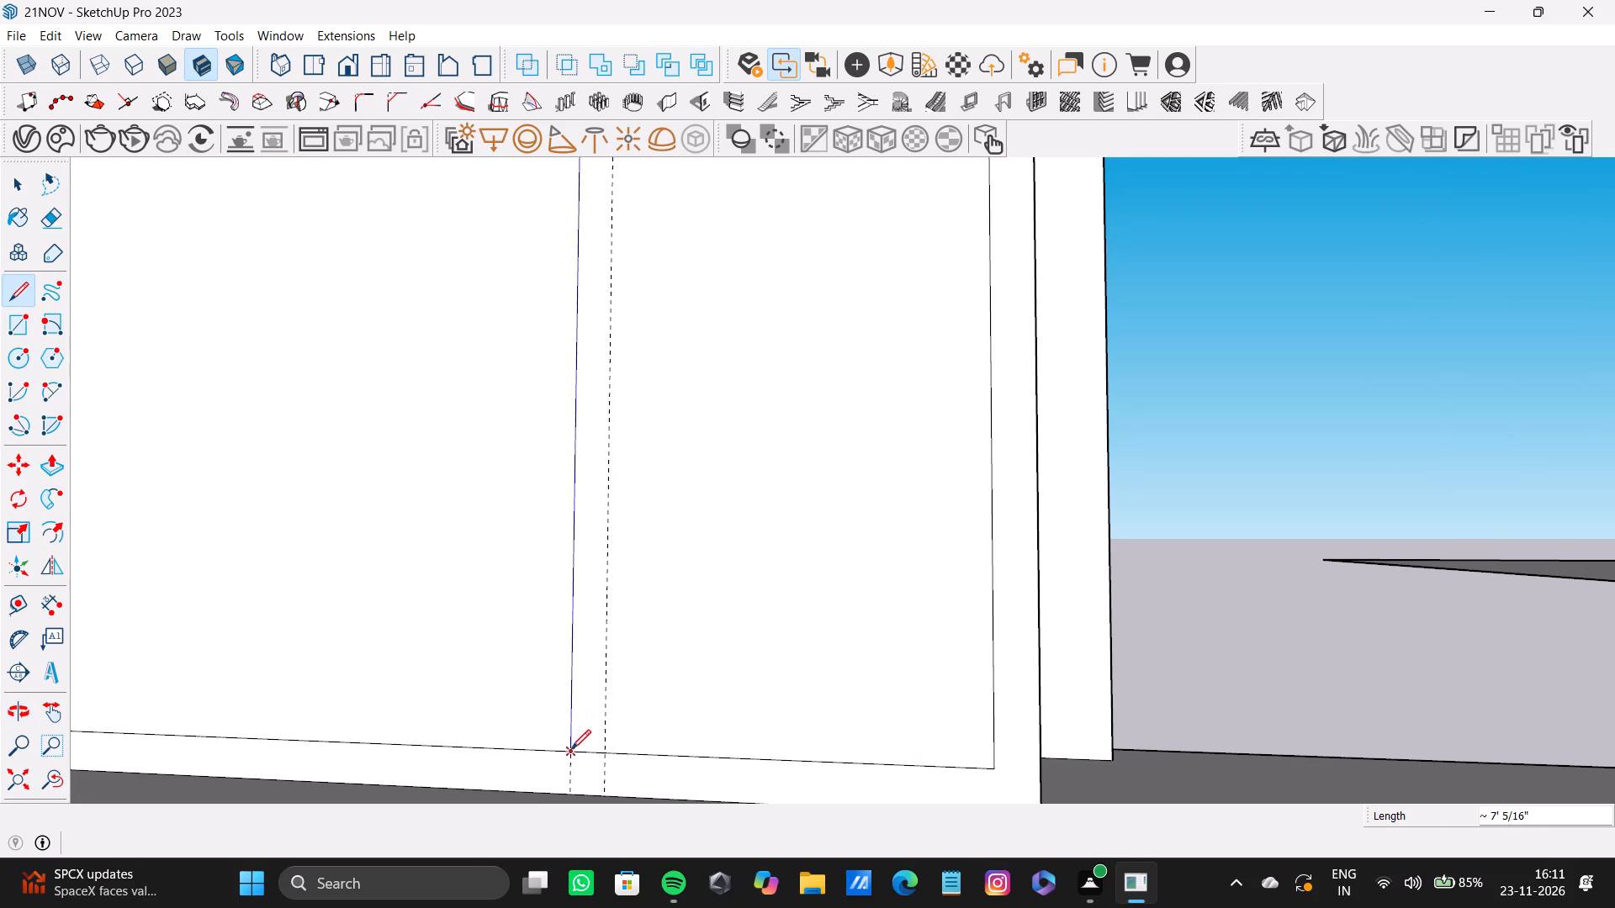
{"action": "left_click", "coordinate": [571, 749]}
Draw a matching vertical line down the doorway-side guide between the frame's inner top and bottom edges.
{"action": "scroll", "coordinate": [559, 626], "scroll_direction": "down", "scroll_amount": 12}
{"action": "scroll", "coordinate": [651, 277], "scroll_direction": "up", "scroll_amount": 1, "text": "shift"}
{"action": "middle_click_drag", "start_coordinate": [651, 277], "coordinate": [691, 599], "text": "shift"}
{"action": "scroll", "coordinate": [606, 376], "scroll_direction": "up", "scroll_amount": 10}
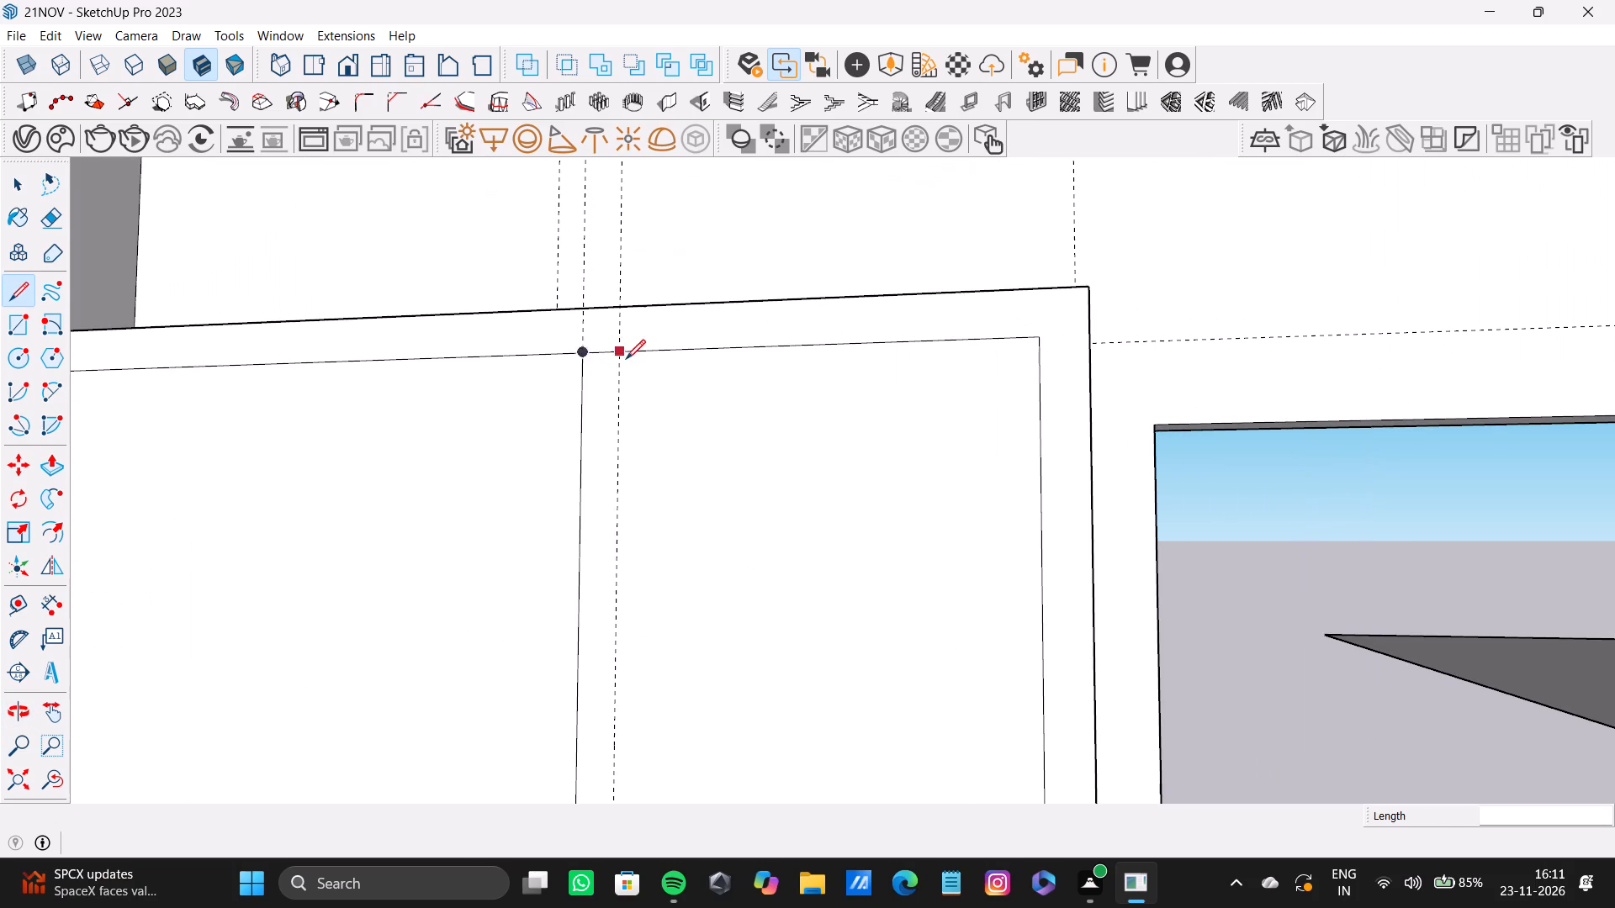
{"action": "left_click", "coordinate": [623, 356]}
{"action": "scroll", "coordinate": [638, 636], "scroll_direction": "down", "scroll_amount": 12}
{"action": "middle_click_drag", "start_coordinate": [650, 673], "coordinate": [524, 80], "text": "shift"}
{"action": "middle_click_drag", "start_coordinate": [508, 254], "coordinate": [516, 431]}
{"action": "scroll", "coordinate": [506, 378], "scroll_direction": "down", "scroll_amount": 1}
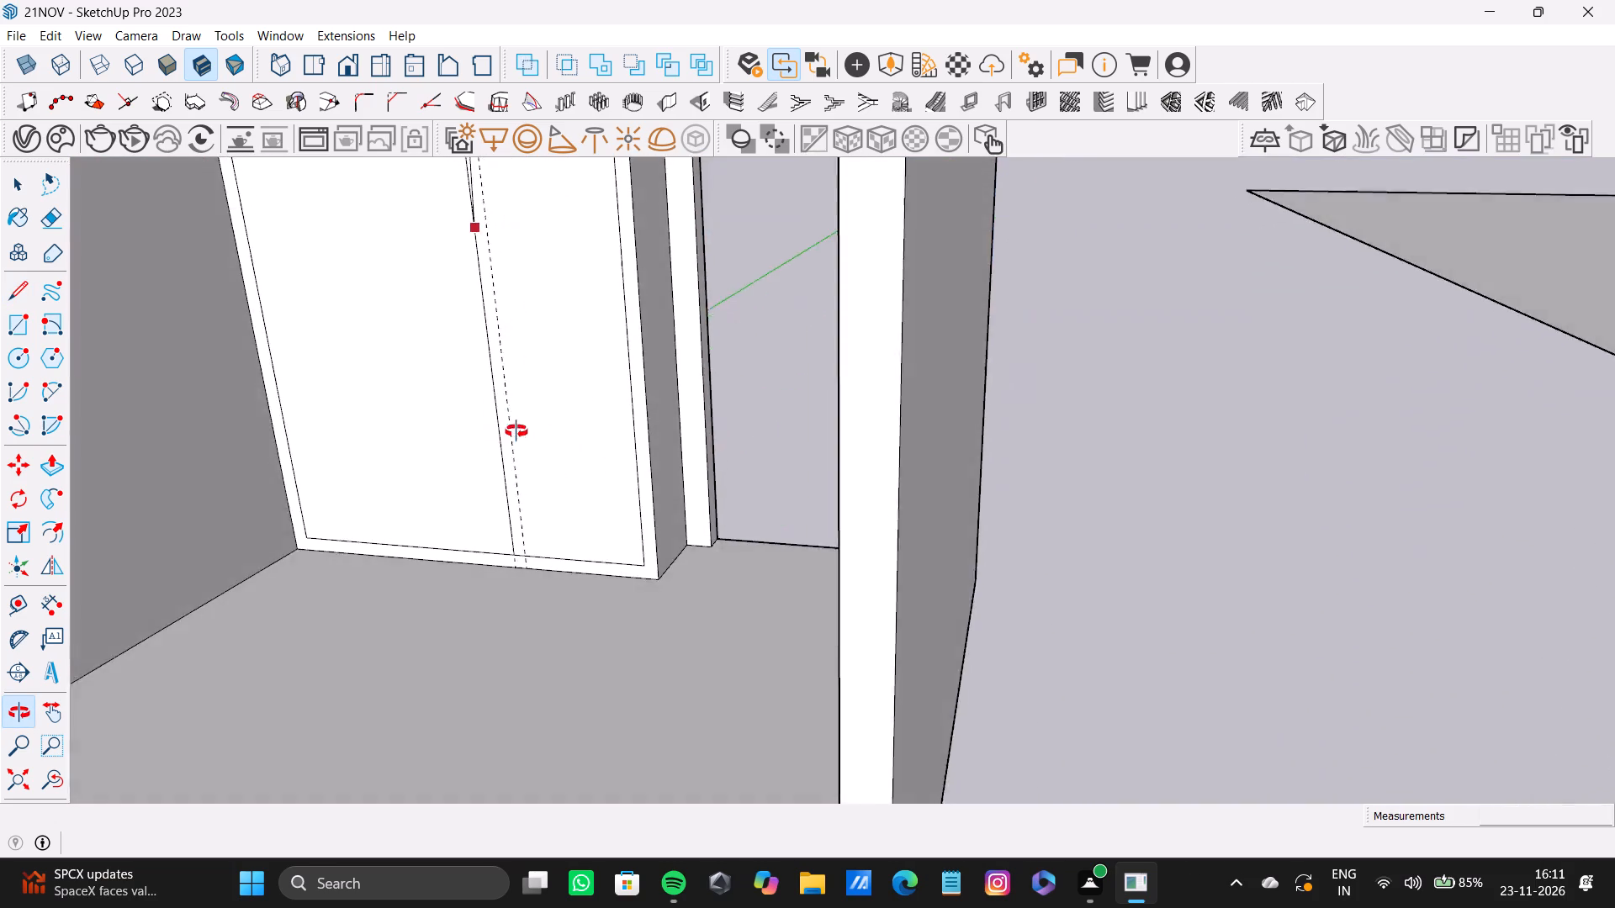
{"action": "middle_click_drag", "start_coordinate": [516, 431], "coordinate": [529, 441]}
{"action": "scroll", "coordinate": [527, 511], "scroll_direction": "up", "scroll_amount": 9}
{"action": "left_click", "coordinate": [515, 600]}
{"action": "key", "text": "space"}
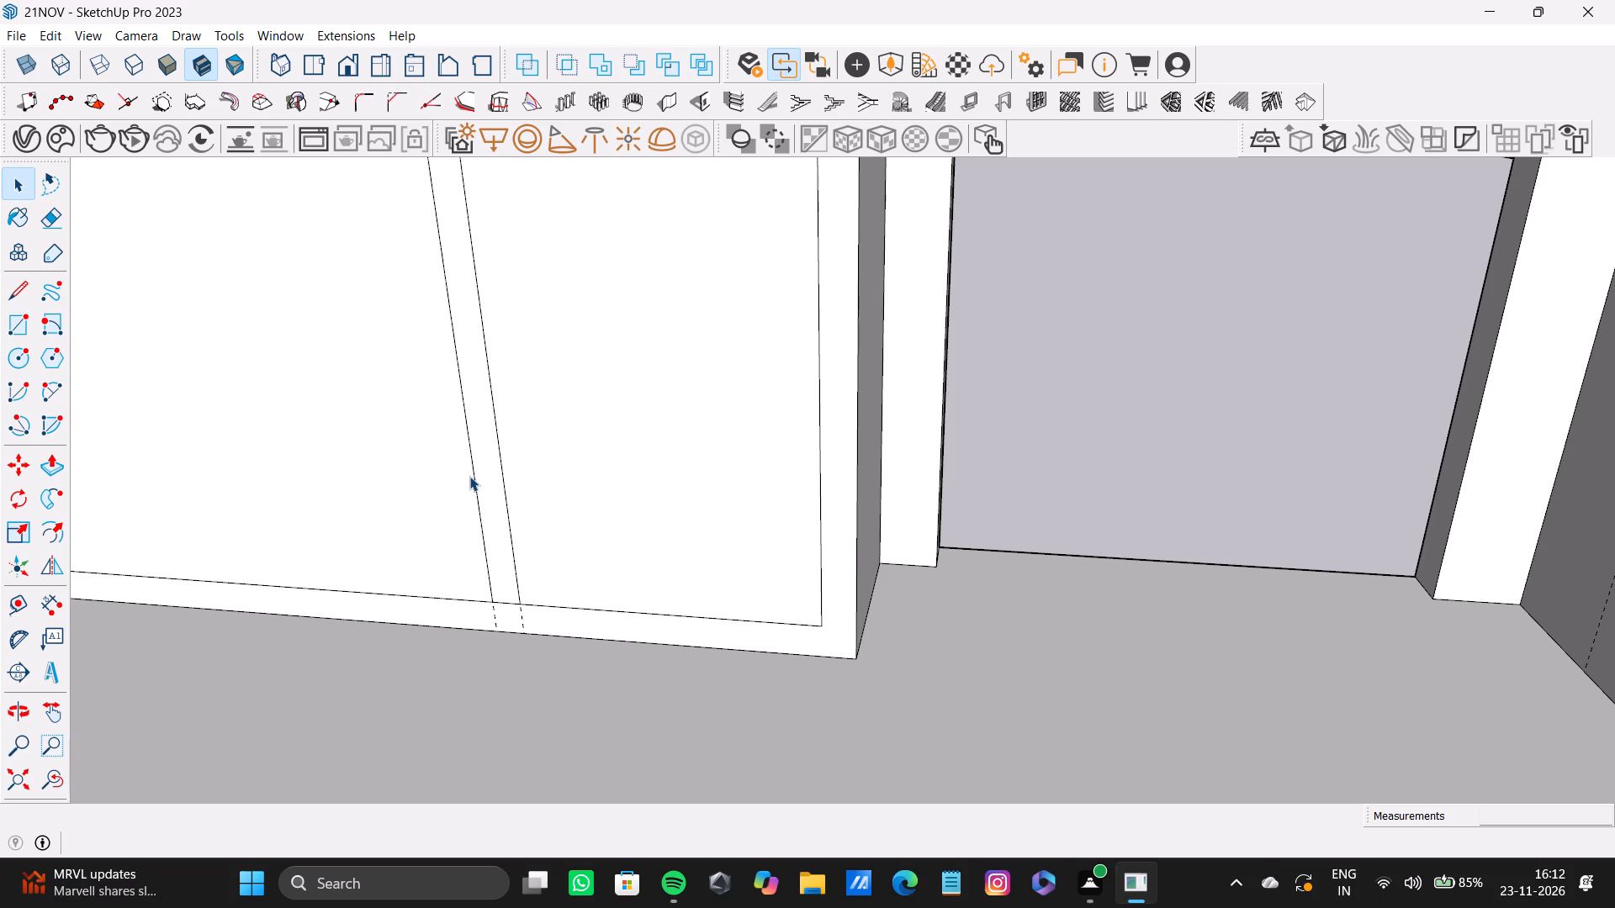
{"action": "key", "text": "space"}
Extrude the wider, side-wall-side door panel of the wardrobe front outward by about 1 11/16".
{"action": "scroll", "coordinate": [348, 393], "scroll_direction": "down", "scroll_amount": 15}
{"action": "middle_click_drag", "start_coordinate": [403, 342], "coordinate": [425, 515], "text": "shift"}
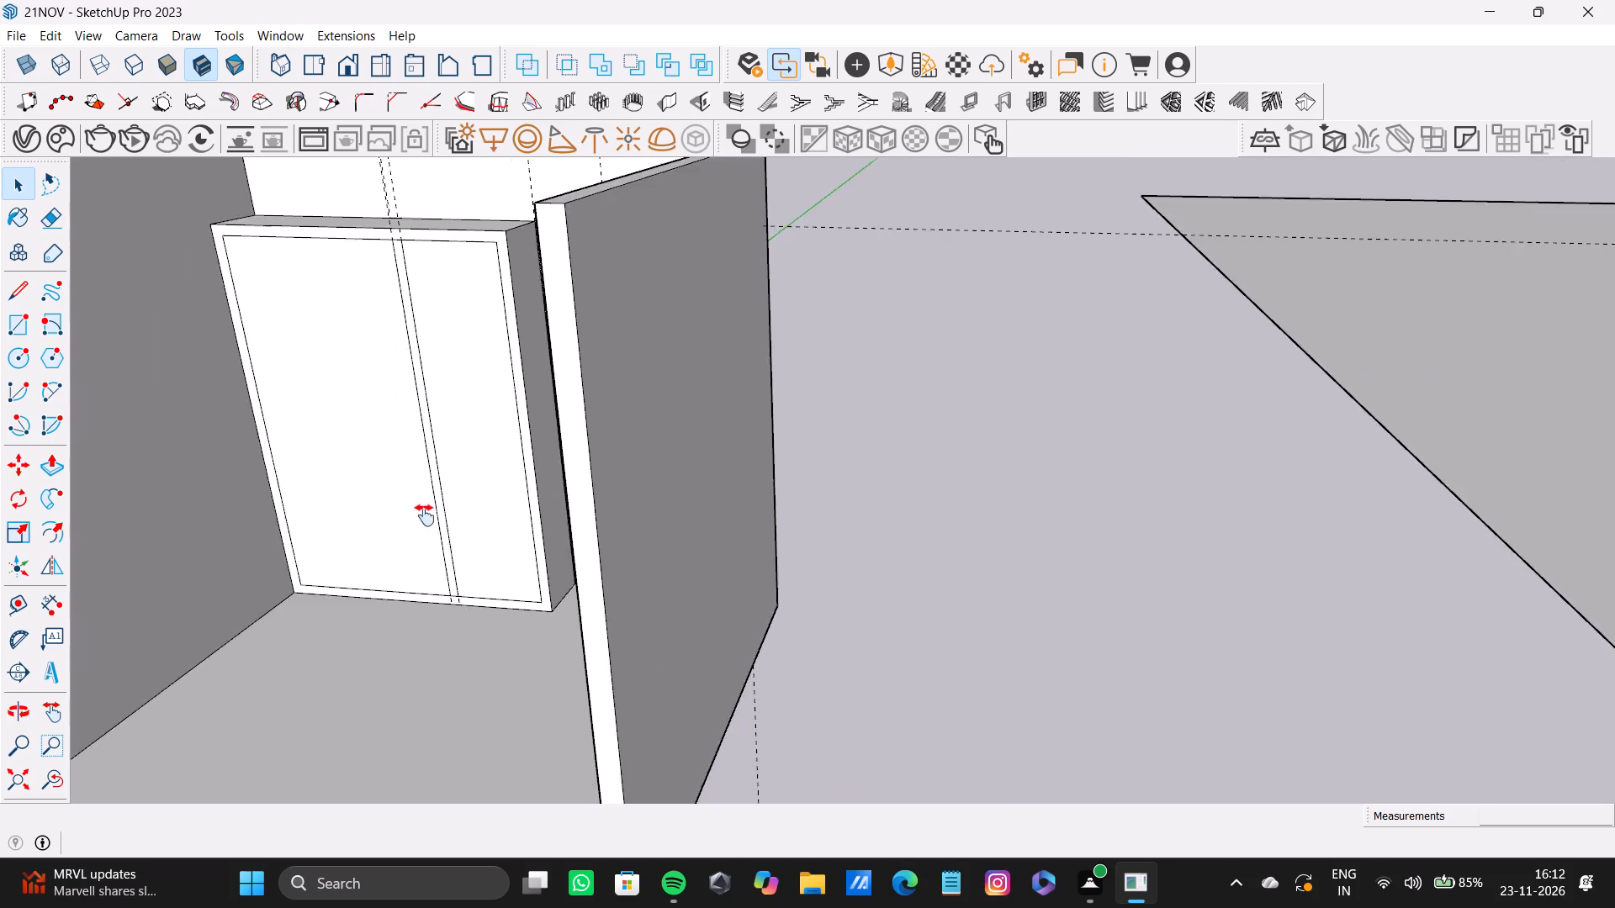
{"action": "middle_click_drag", "start_coordinate": [425, 515], "coordinate": [516, 497], "text": "shift"}
{"action": "scroll", "coordinate": [352, 340], "scroll_direction": "down", "scroll_amount": 4}
{"action": "middle_click_drag", "start_coordinate": [352, 340], "coordinate": [477, 636], "text": "shift"}
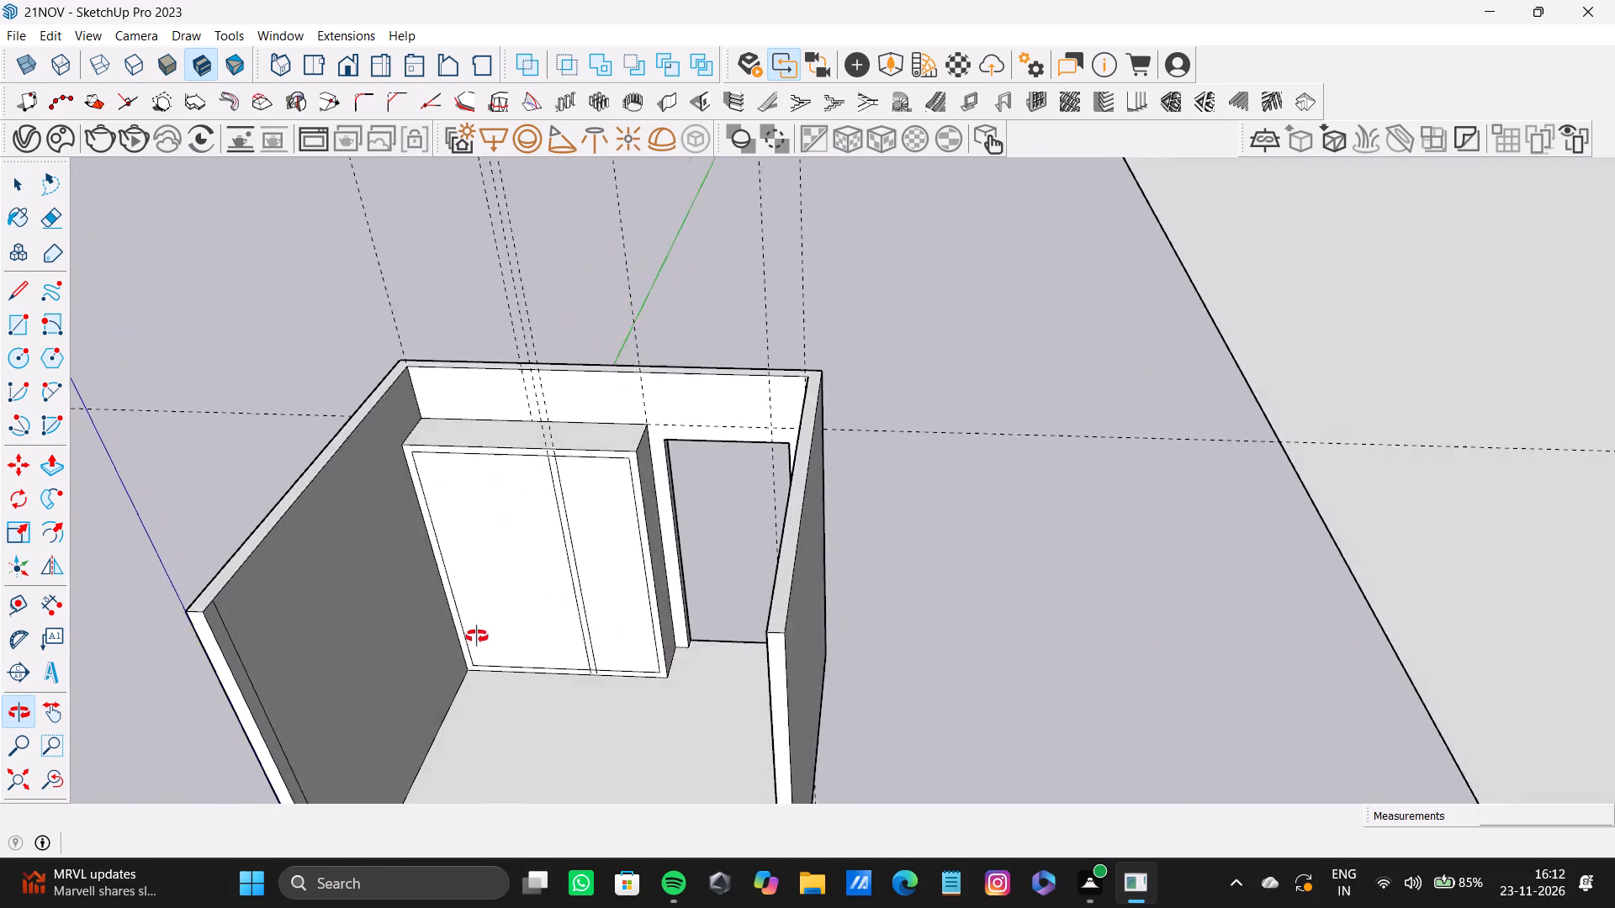
{"action": "middle_click_drag", "start_coordinate": [477, 636], "coordinate": [480, 614], "text": "shift"}
{"action": "scroll", "coordinate": [495, 536], "scroll_direction": "up", "scroll_amount": 8}
{"action": "left_click", "coordinate": [550, 431]}
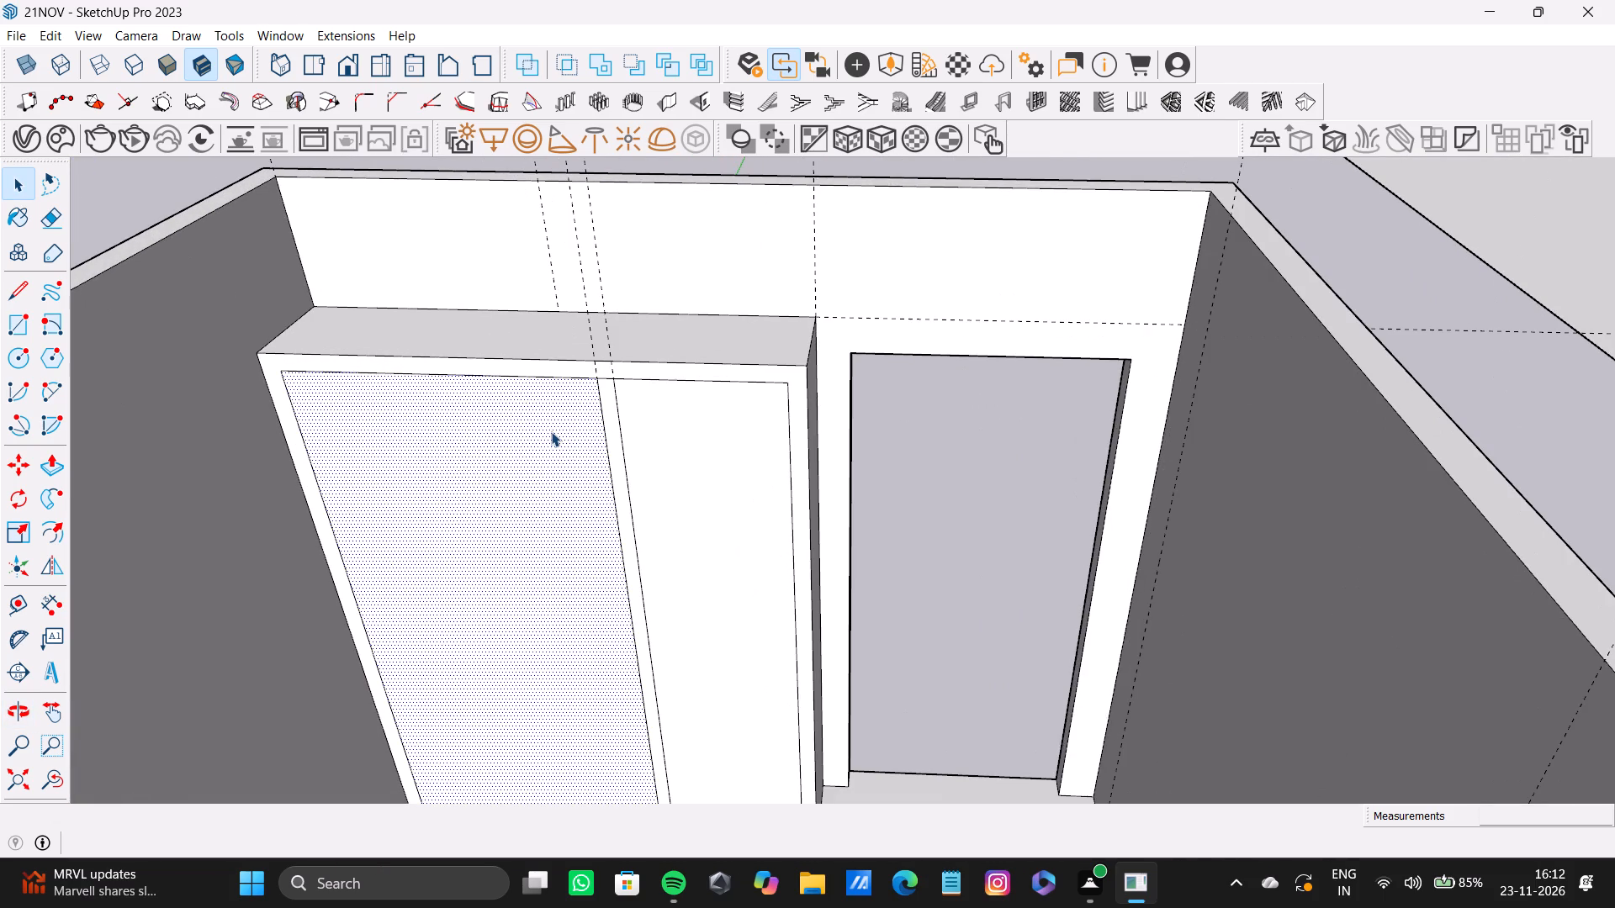
{"action": "key", "text": "p"}
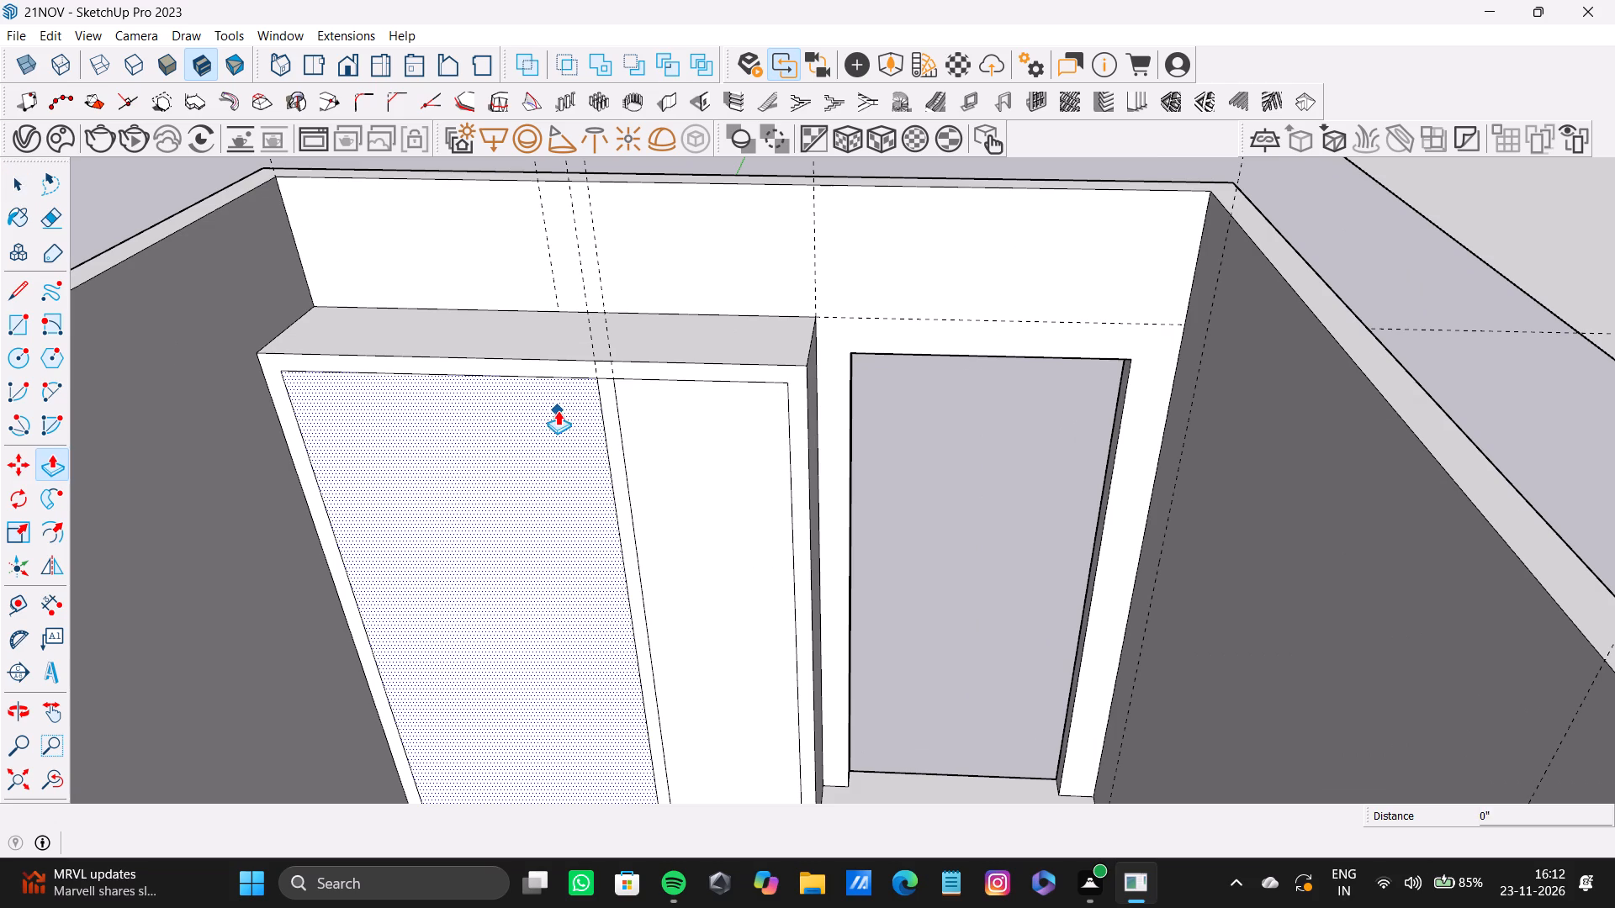
{"action": "left_click_drag", "start_coordinate": [558, 410], "coordinate": [559, 420]}
Extend the raised door's thin side face about 1 7/16" across the middle strip, towards the doorway-side panel.
{"action": "scroll", "coordinate": [645, 420], "scroll_direction": "up", "scroll_amount": 3}
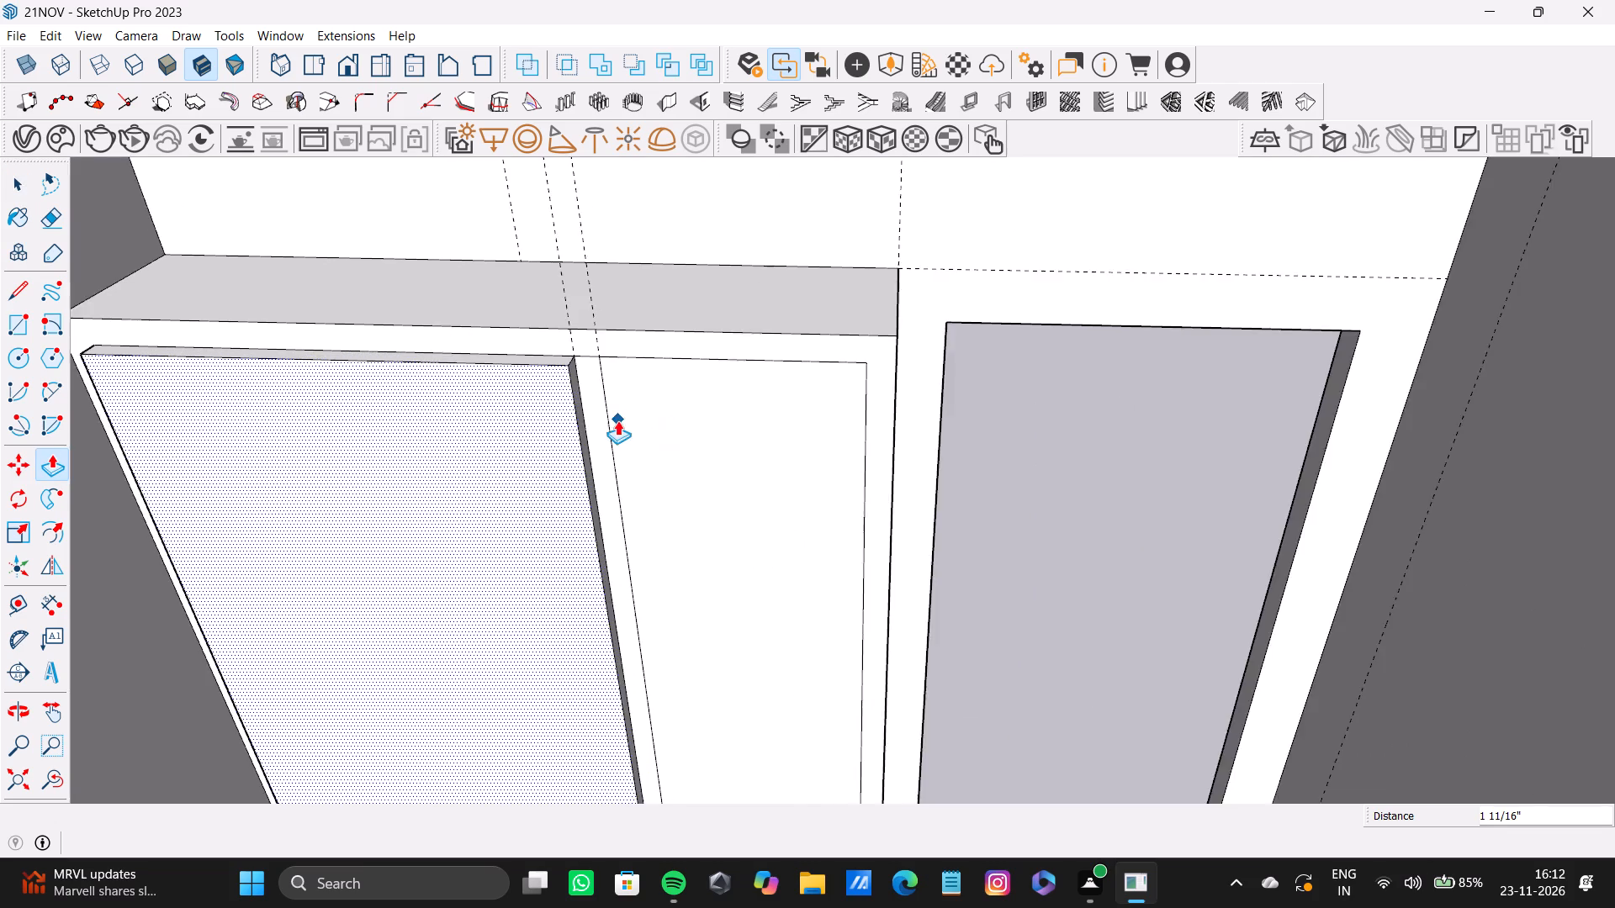
{"action": "scroll", "coordinate": [617, 420], "scroll_direction": "up", "scroll_amount": 3}
{"action": "middle_click_drag", "start_coordinate": [617, 420], "coordinate": [537, 426]}
{"action": "scroll", "coordinate": [569, 350], "scroll_direction": "up", "scroll_amount": 4}
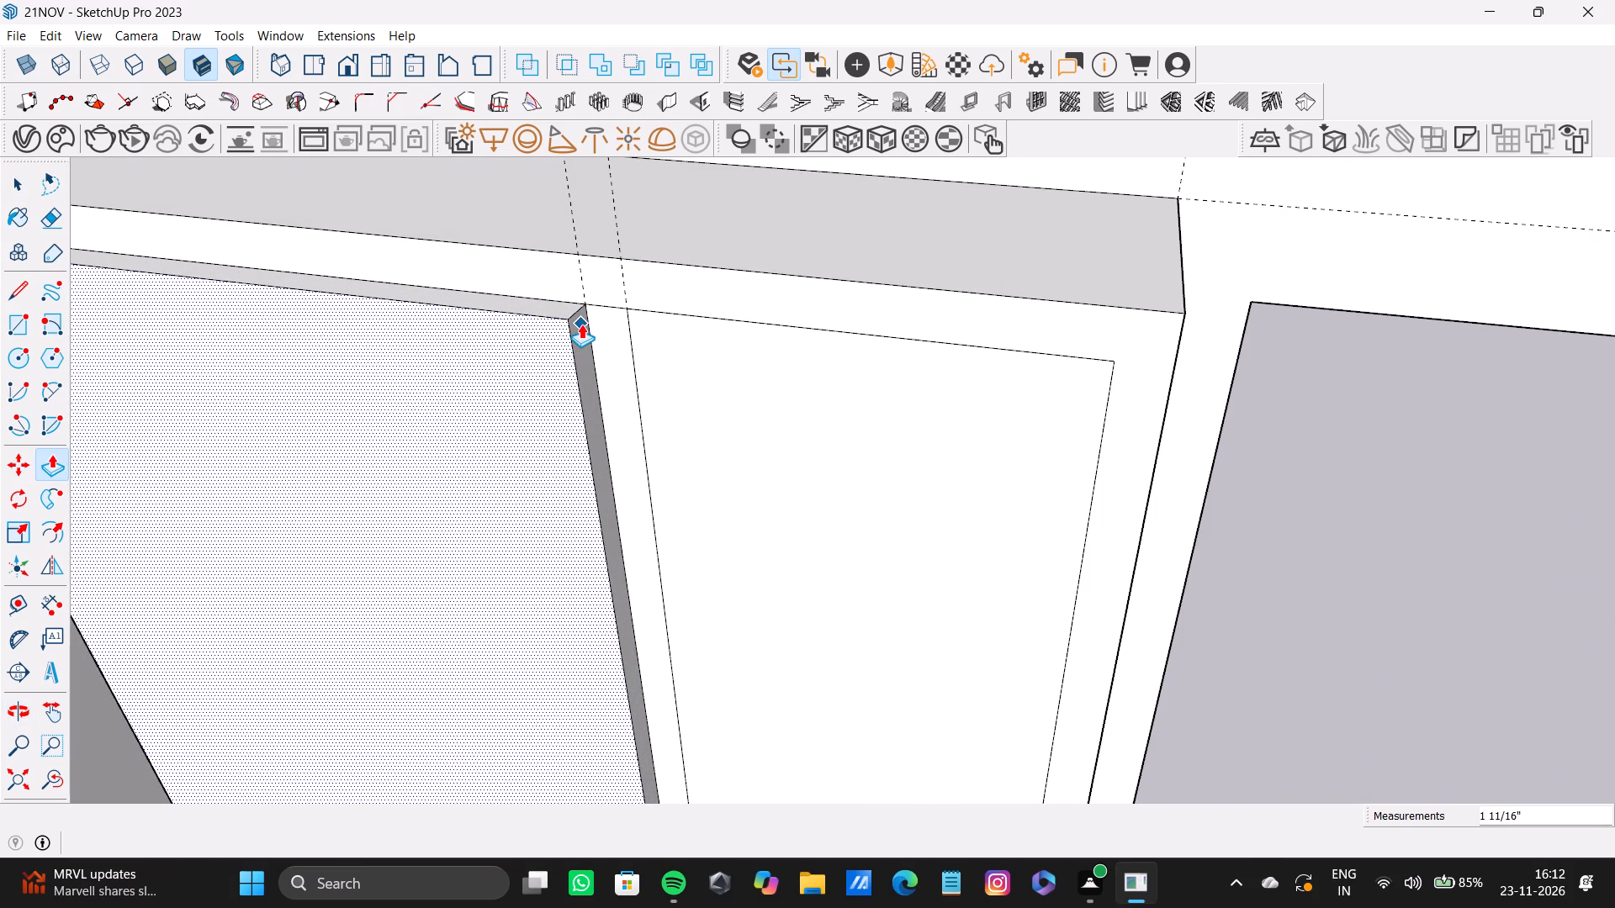
{"action": "right_click", "coordinate": [593, 341]}
{"action": "key", "text": "space"}
{"action": "left_click", "coordinate": [577, 333]}
{"action": "left_click", "coordinate": [576, 347]}
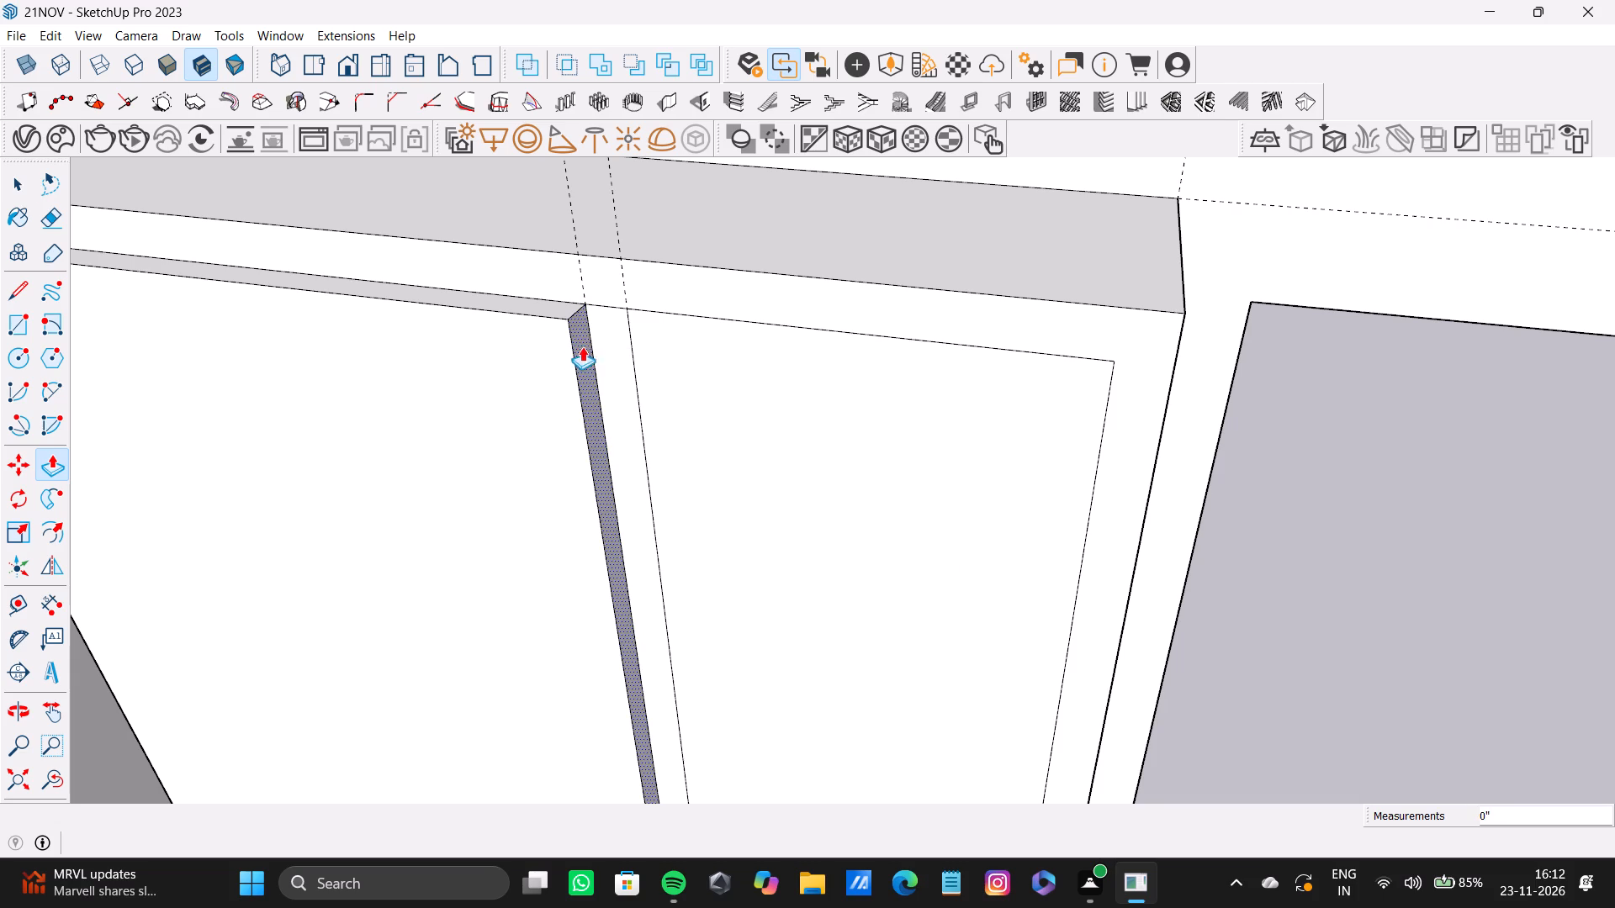
{"action": "key", "text": "space"}
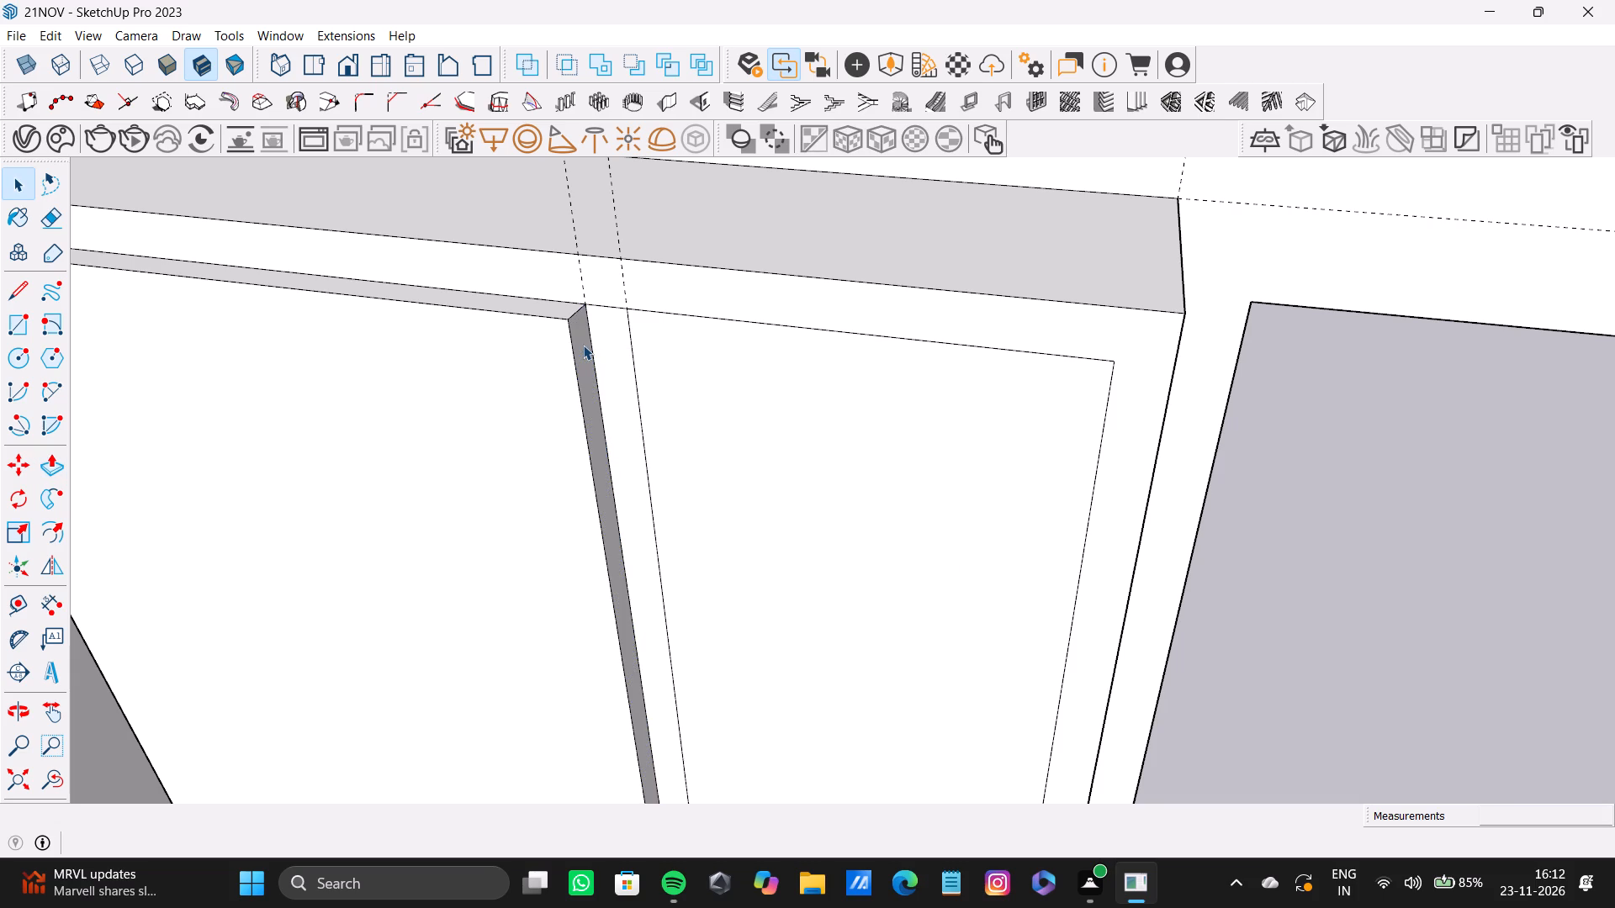
{"action": "key", "text": "space"}
{"action": "left_click", "coordinate": [580, 348]}
{"action": "key", "text": "p"}
{"action": "left_click_drag", "start_coordinate": [580, 348], "coordinate": [611, 352]}
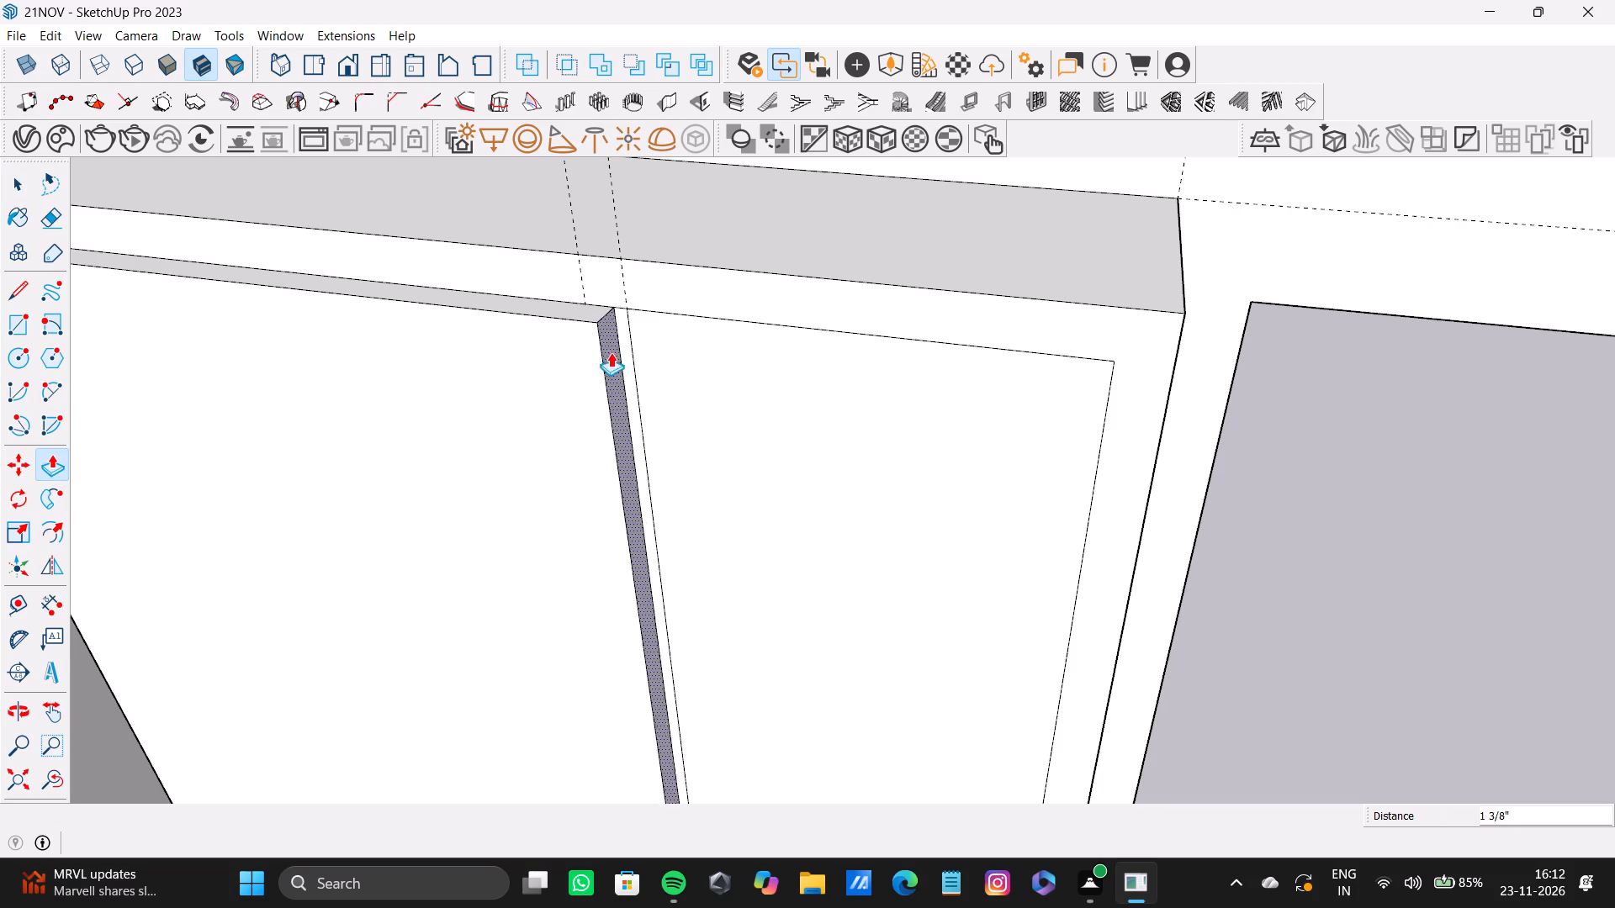
{"action": "left_click_drag", "start_coordinate": [611, 352], "coordinate": [610, 356]}
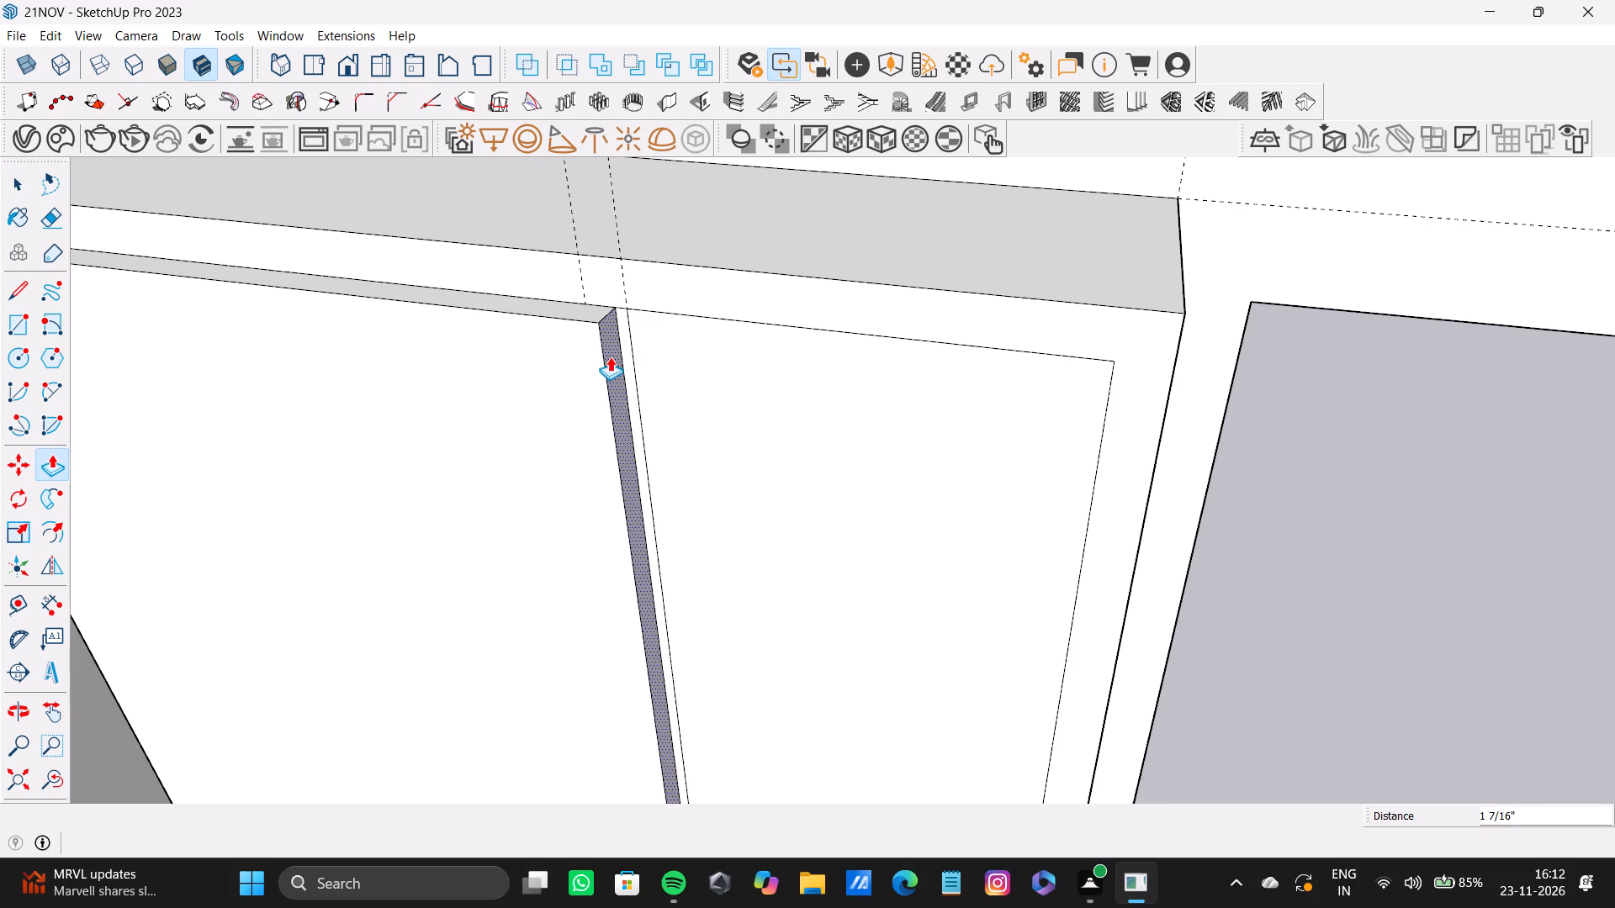
Extrude the narrower, doorway-side door panel outward about 1 11/16", level with the wider door's front.
{"action": "key", "text": "space"}
{"action": "left_click", "coordinate": [668, 362]}
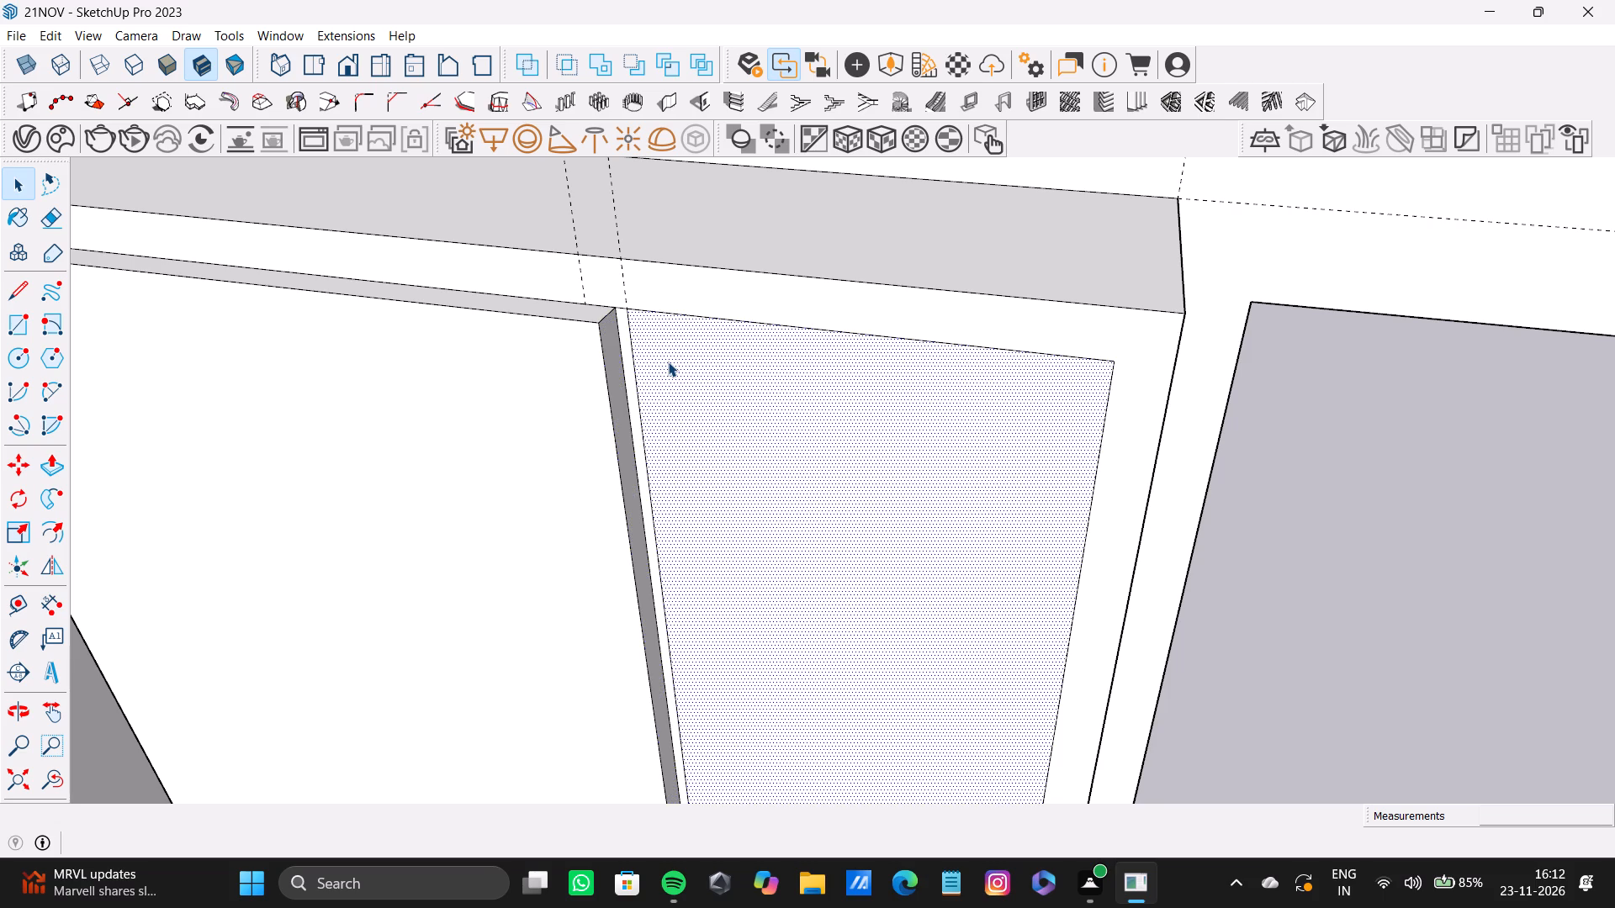
{"action": "key", "text": "p"}
{"action": "left_click_drag", "start_coordinate": [667, 362], "coordinate": [597, 337]}
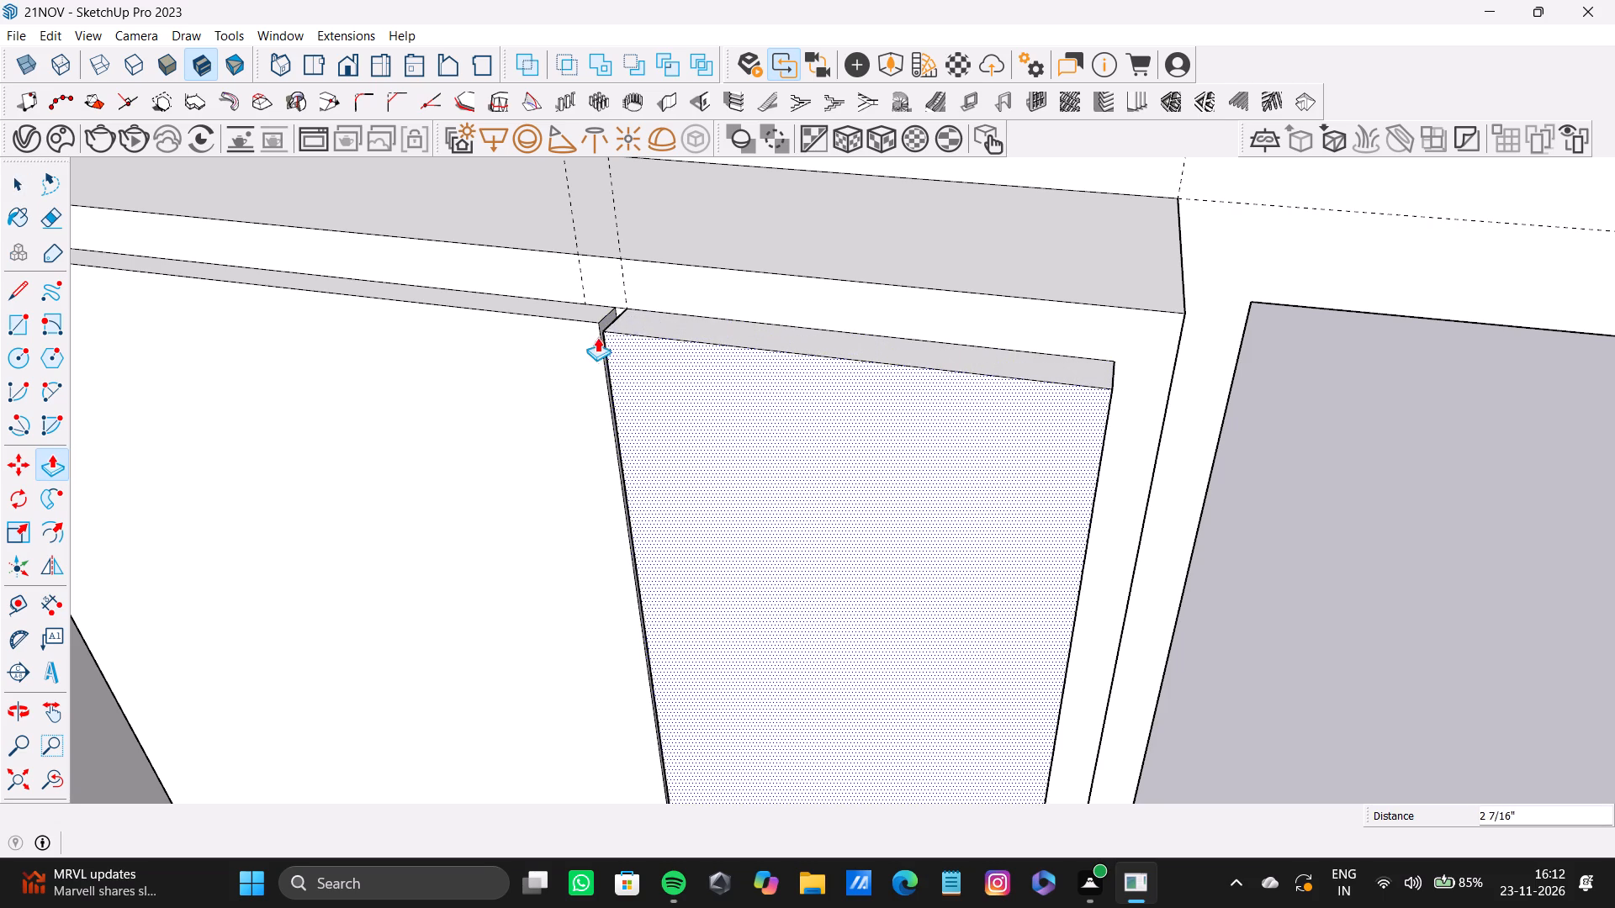
{"action": "left_click_drag", "start_coordinate": [597, 337], "coordinate": [597, 325]}
Extend the wider door's inner side face another 3/8" towards the doorway-side door, leaving a narrow gap between them.
{"action": "scroll", "coordinate": [547, 331], "scroll_direction": "up", "scroll_amount": 9}
{"action": "middle_click_drag", "start_coordinate": [562, 324], "coordinate": [713, 536]}
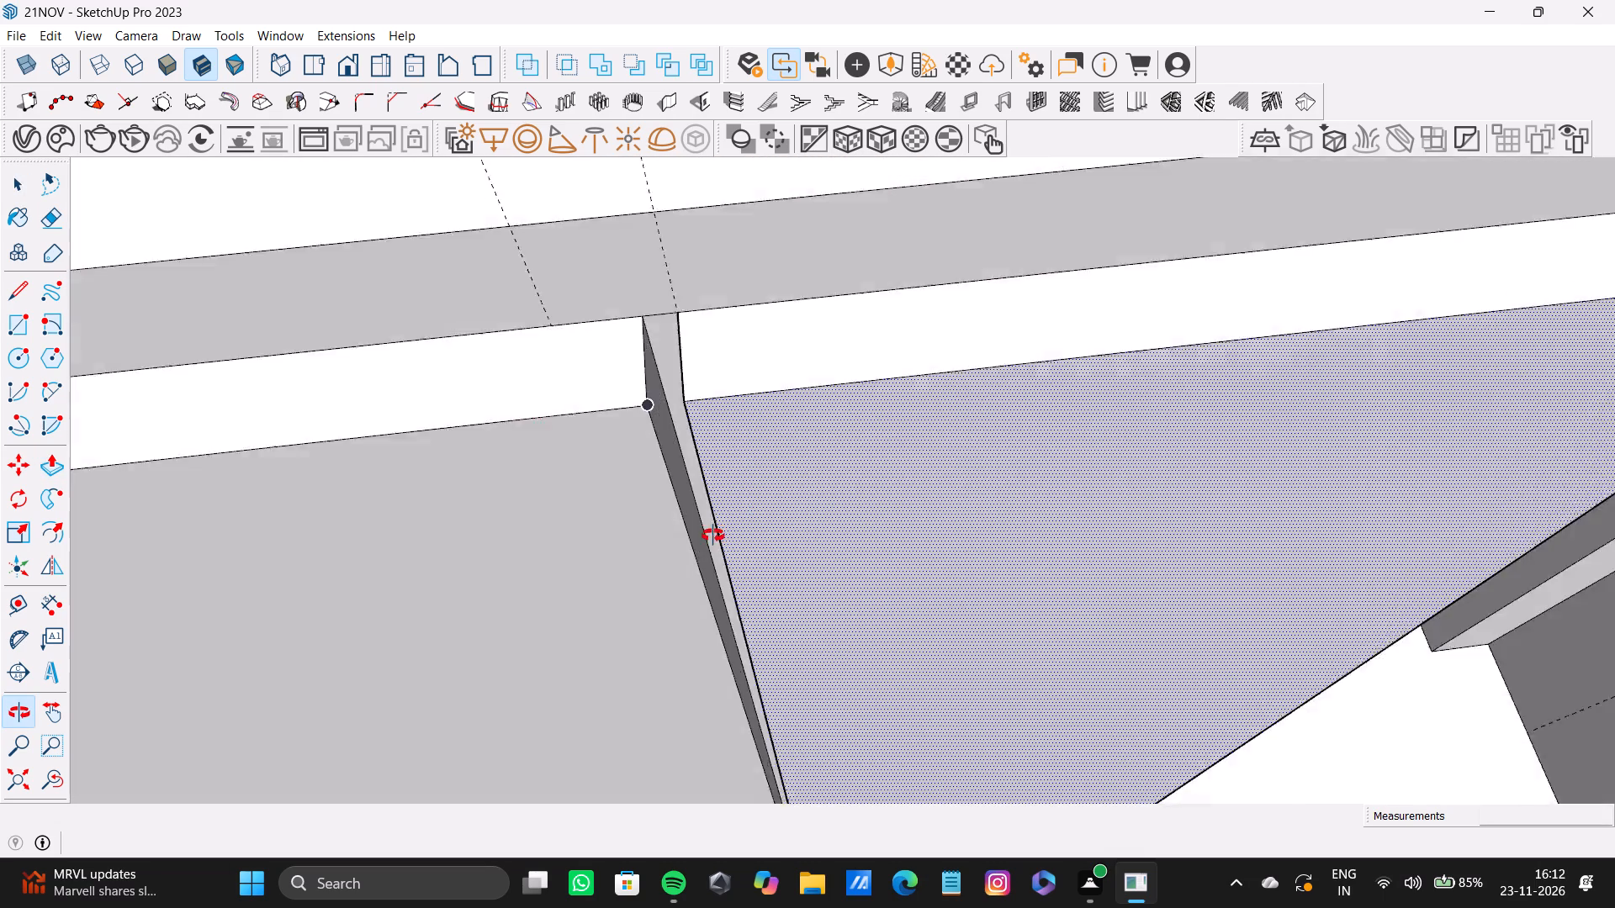
{"action": "middle_click_drag", "start_coordinate": [713, 536], "coordinate": [665, 502]}
{"action": "scroll", "coordinate": [665, 380], "scroll_direction": "up", "scroll_amount": 4}
{"action": "key", "text": "space"}
{"action": "left_click", "coordinate": [656, 381]}
{"action": "key", "text": "p"}
{"action": "left_click_drag", "start_coordinate": [659, 381], "coordinate": [662, 381]}
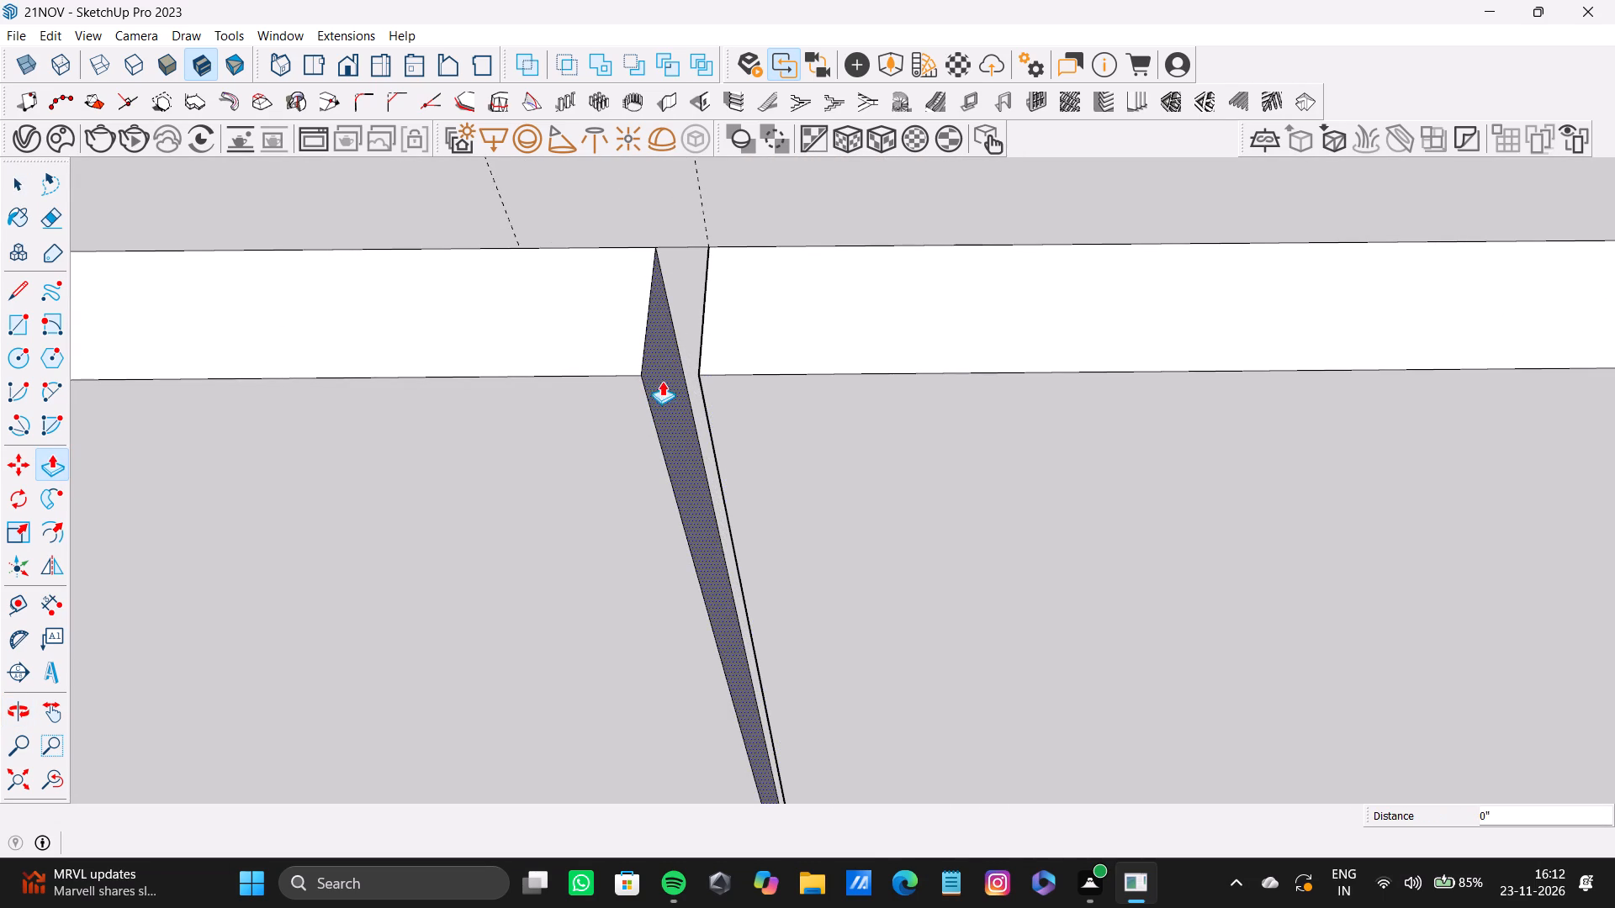
{"action": "left_click_drag", "start_coordinate": [662, 381], "coordinate": [695, 372]}
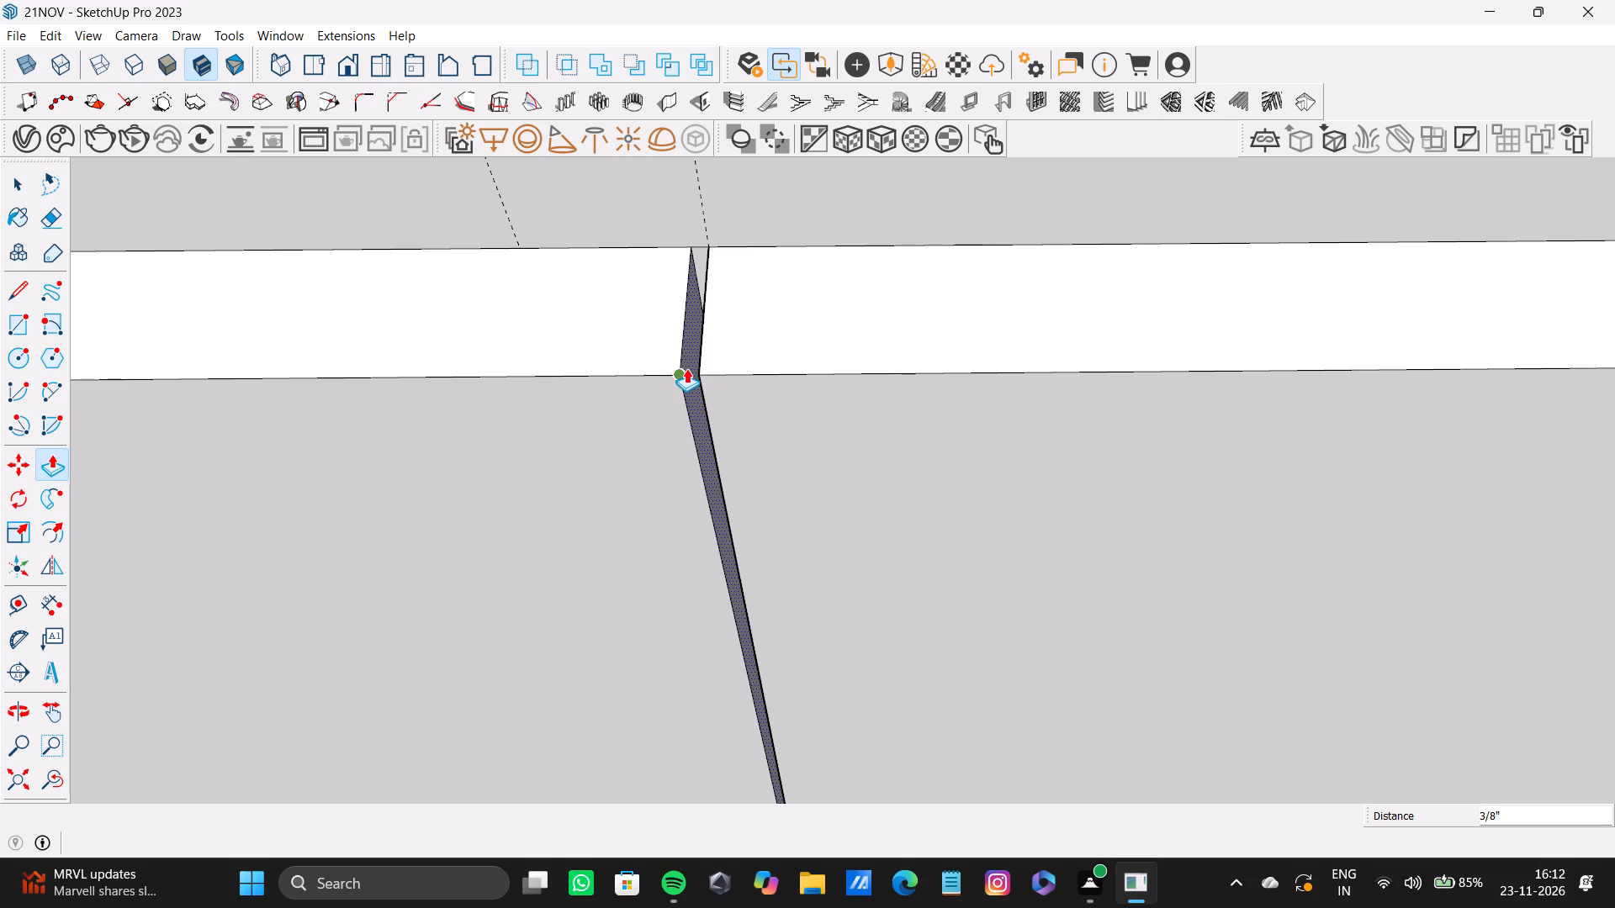
Examine the two raised wardrobe doors and the gap between them from the open front of the room.
{"action": "scroll", "coordinate": [689, 404], "scroll_direction": "down", "scroll_amount": 3}
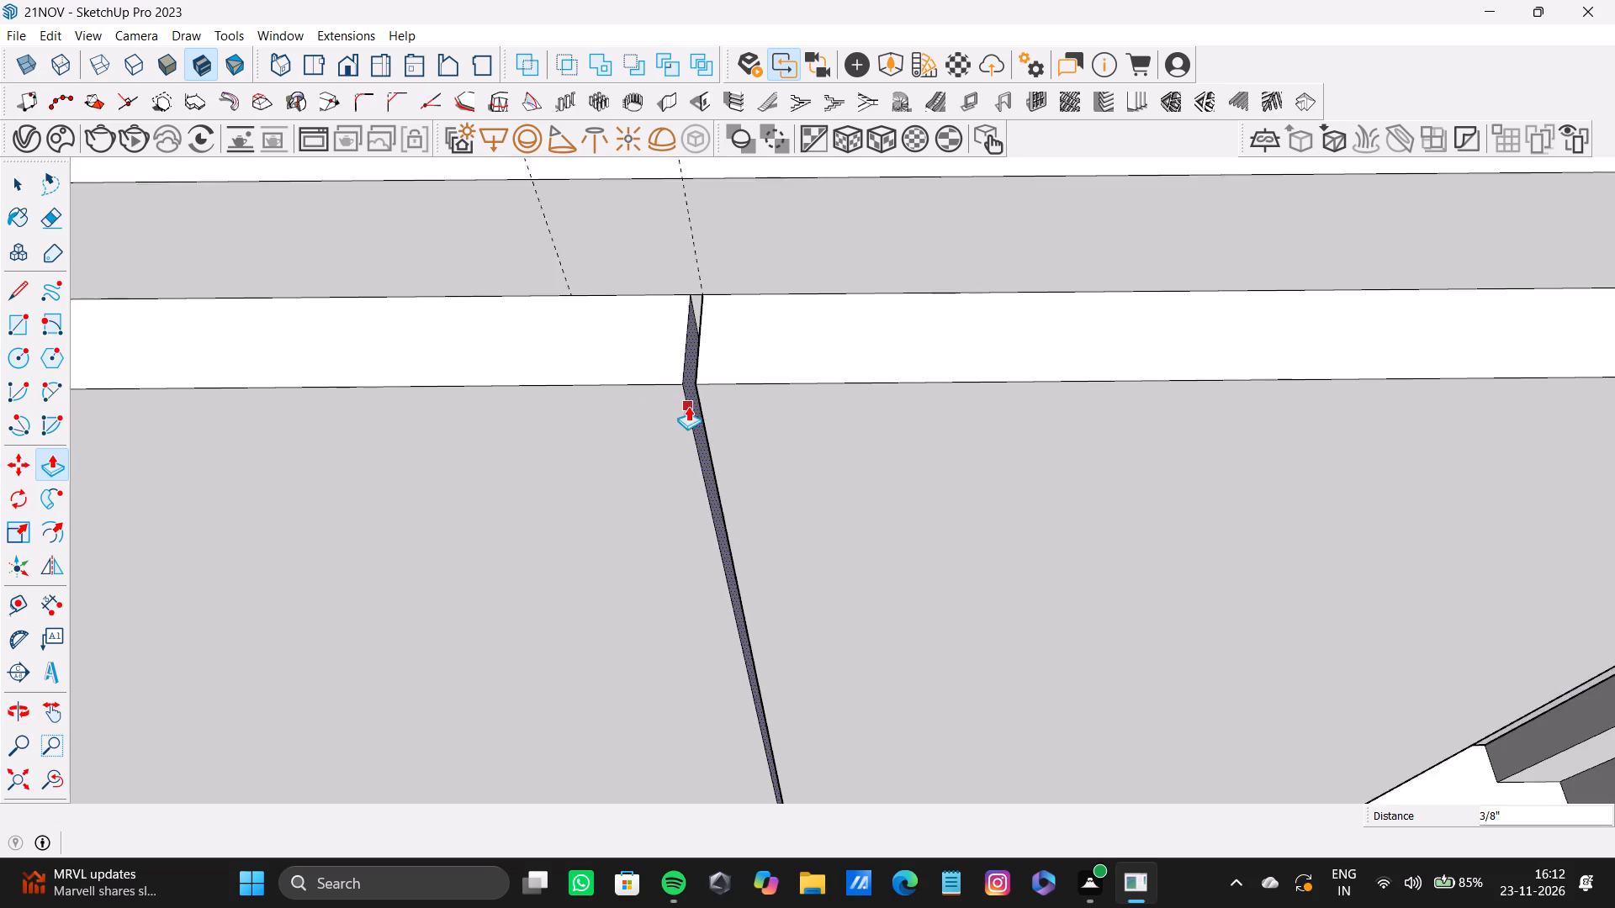
{"action": "scroll", "coordinate": [688, 406], "scroll_direction": "down", "scroll_amount": 20}
{"action": "scroll", "coordinate": [688, 406], "scroll_direction": "down", "scroll_amount": 7}
{"action": "middle_click_drag", "start_coordinate": [726, 495], "coordinate": [689, 279]}
{"action": "scroll", "coordinate": [718, 369], "scroll_direction": "down", "scroll_amount": 5}
{"action": "middle_click_drag", "start_coordinate": [751, 446], "coordinate": [690, 272], "text": "shift"}
{"action": "scroll", "coordinate": [709, 360], "scroll_direction": "up", "scroll_amount": 9}
{"action": "scroll", "coordinate": [708, 304], "scroll_direction": "down", "scroll_amount": 10}
{"action": "middle_click_drag", "start_coordinate": [707, 314], "coordinate": [707, 345]}
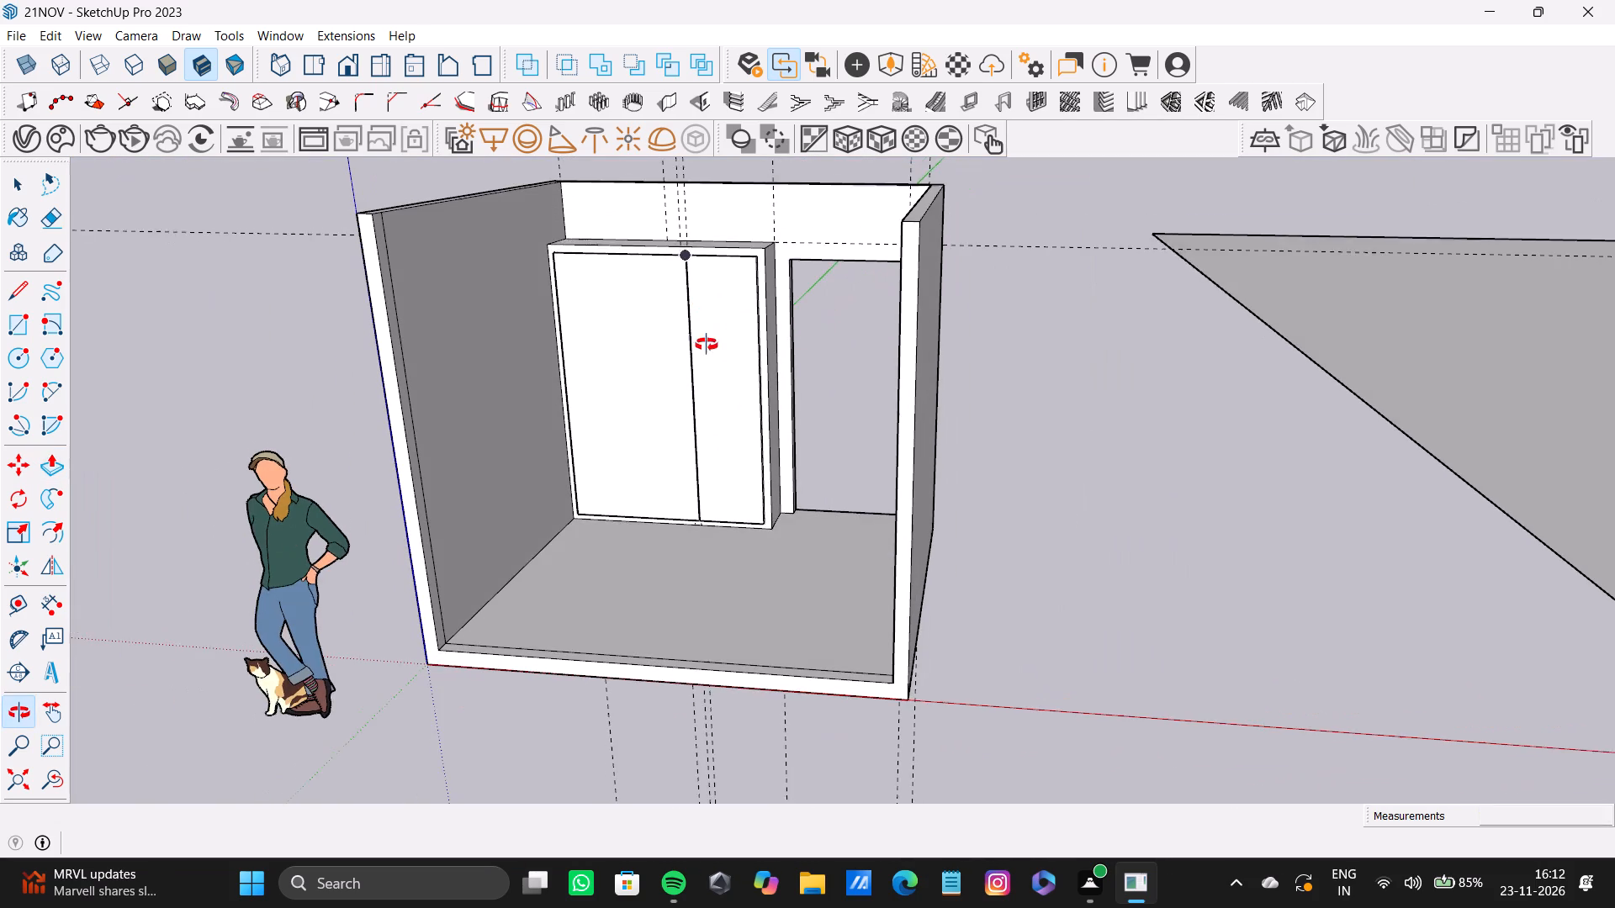
{"action": "middle_click_drag", "start_coordinate": [707, 345], "coordinate": [707, 342]}
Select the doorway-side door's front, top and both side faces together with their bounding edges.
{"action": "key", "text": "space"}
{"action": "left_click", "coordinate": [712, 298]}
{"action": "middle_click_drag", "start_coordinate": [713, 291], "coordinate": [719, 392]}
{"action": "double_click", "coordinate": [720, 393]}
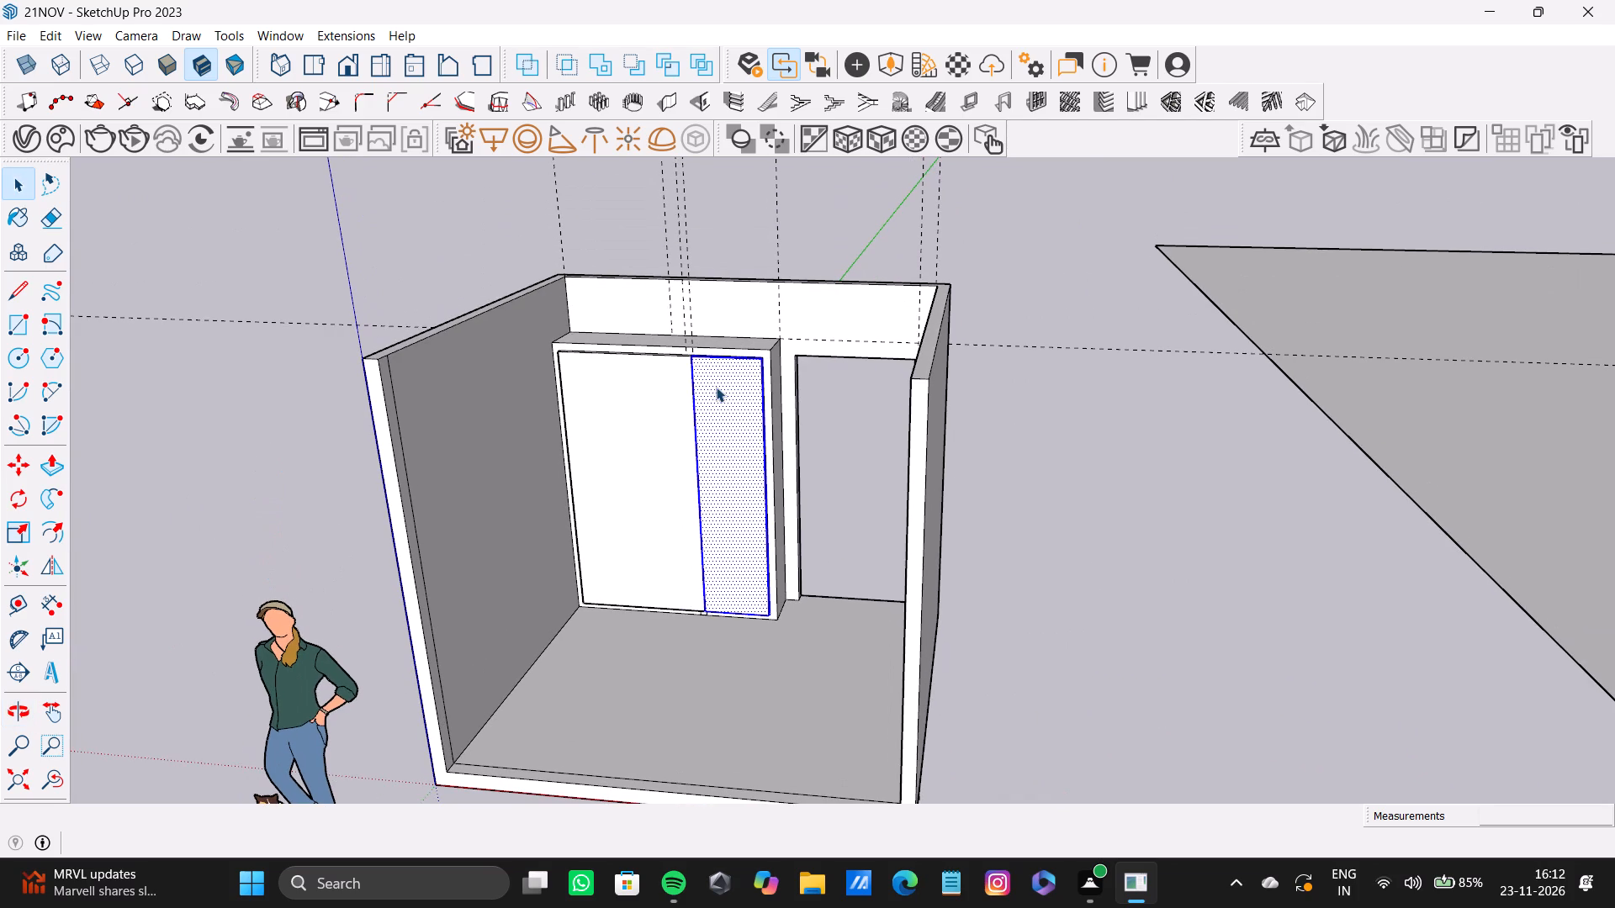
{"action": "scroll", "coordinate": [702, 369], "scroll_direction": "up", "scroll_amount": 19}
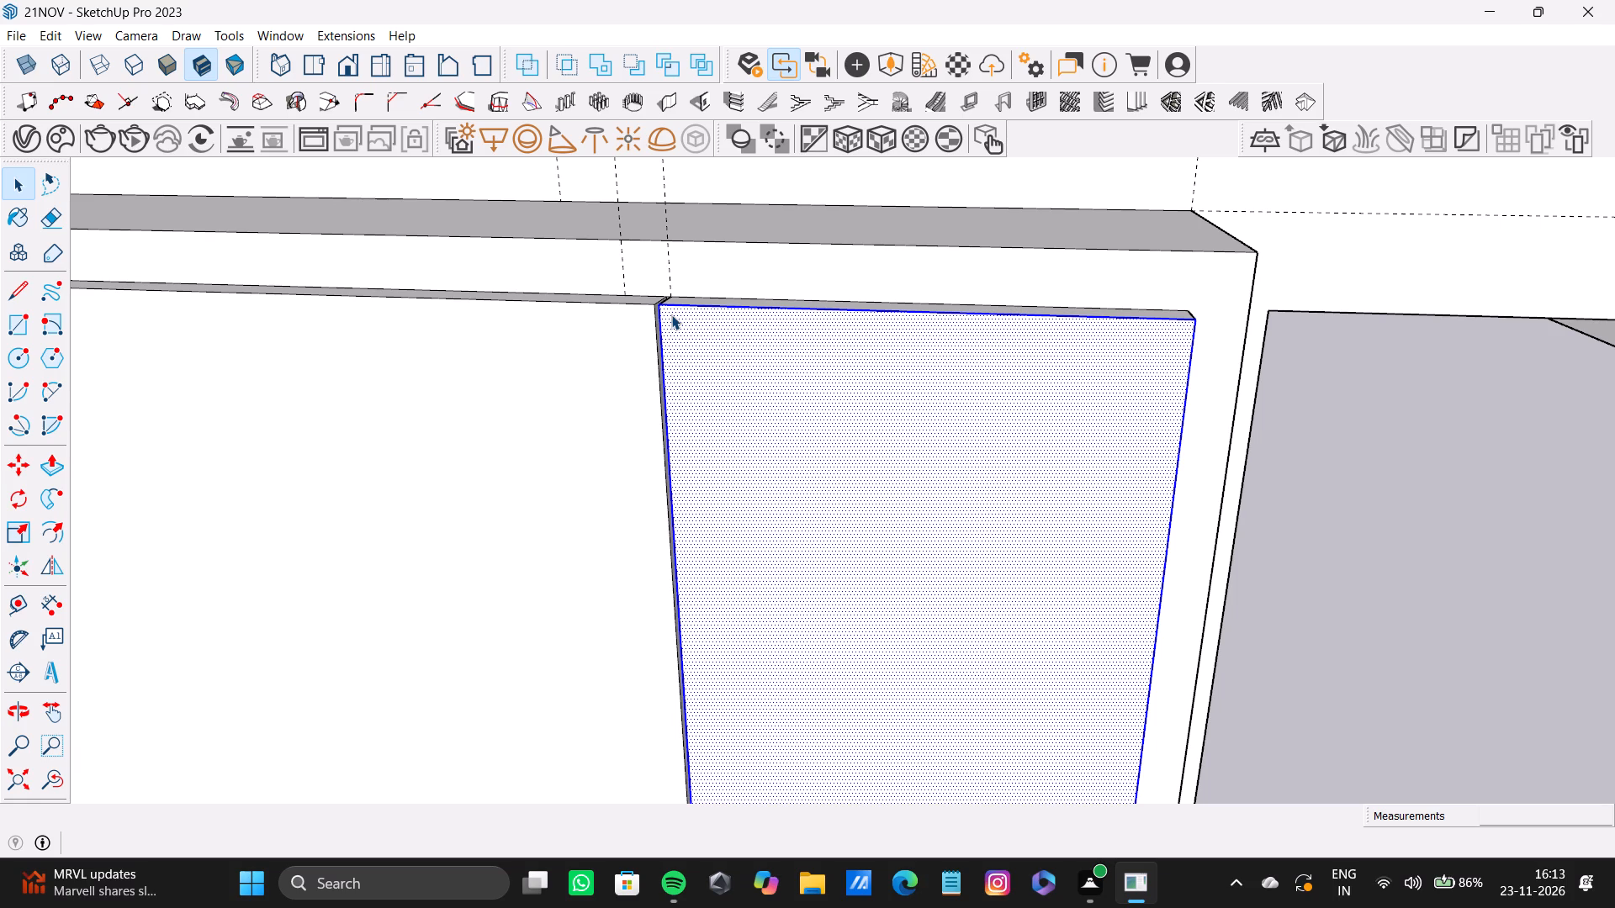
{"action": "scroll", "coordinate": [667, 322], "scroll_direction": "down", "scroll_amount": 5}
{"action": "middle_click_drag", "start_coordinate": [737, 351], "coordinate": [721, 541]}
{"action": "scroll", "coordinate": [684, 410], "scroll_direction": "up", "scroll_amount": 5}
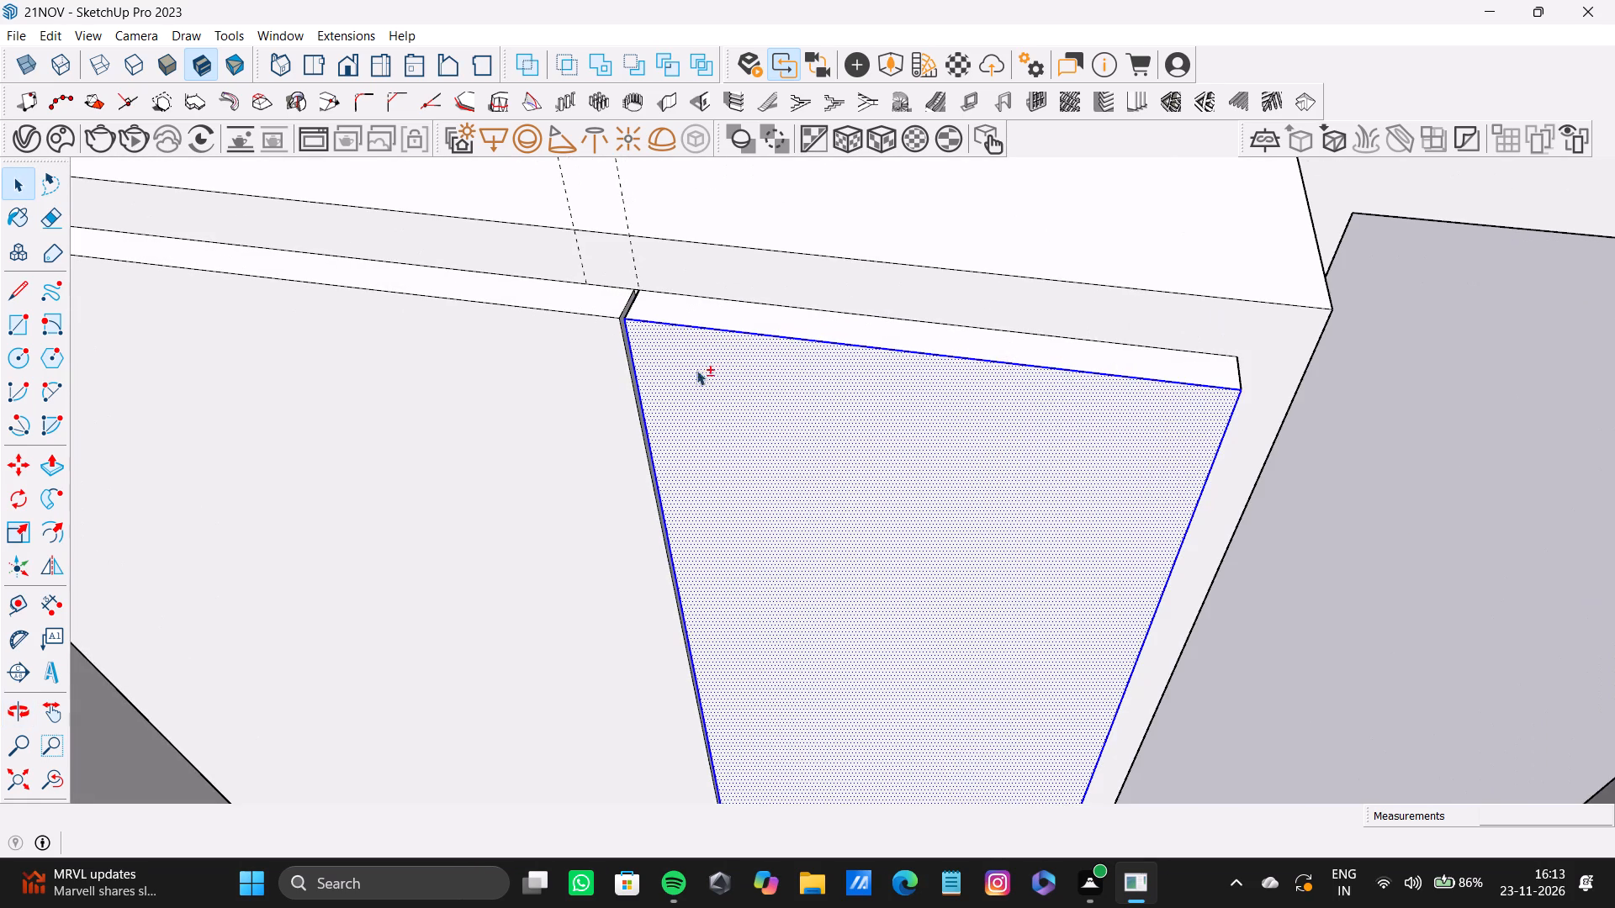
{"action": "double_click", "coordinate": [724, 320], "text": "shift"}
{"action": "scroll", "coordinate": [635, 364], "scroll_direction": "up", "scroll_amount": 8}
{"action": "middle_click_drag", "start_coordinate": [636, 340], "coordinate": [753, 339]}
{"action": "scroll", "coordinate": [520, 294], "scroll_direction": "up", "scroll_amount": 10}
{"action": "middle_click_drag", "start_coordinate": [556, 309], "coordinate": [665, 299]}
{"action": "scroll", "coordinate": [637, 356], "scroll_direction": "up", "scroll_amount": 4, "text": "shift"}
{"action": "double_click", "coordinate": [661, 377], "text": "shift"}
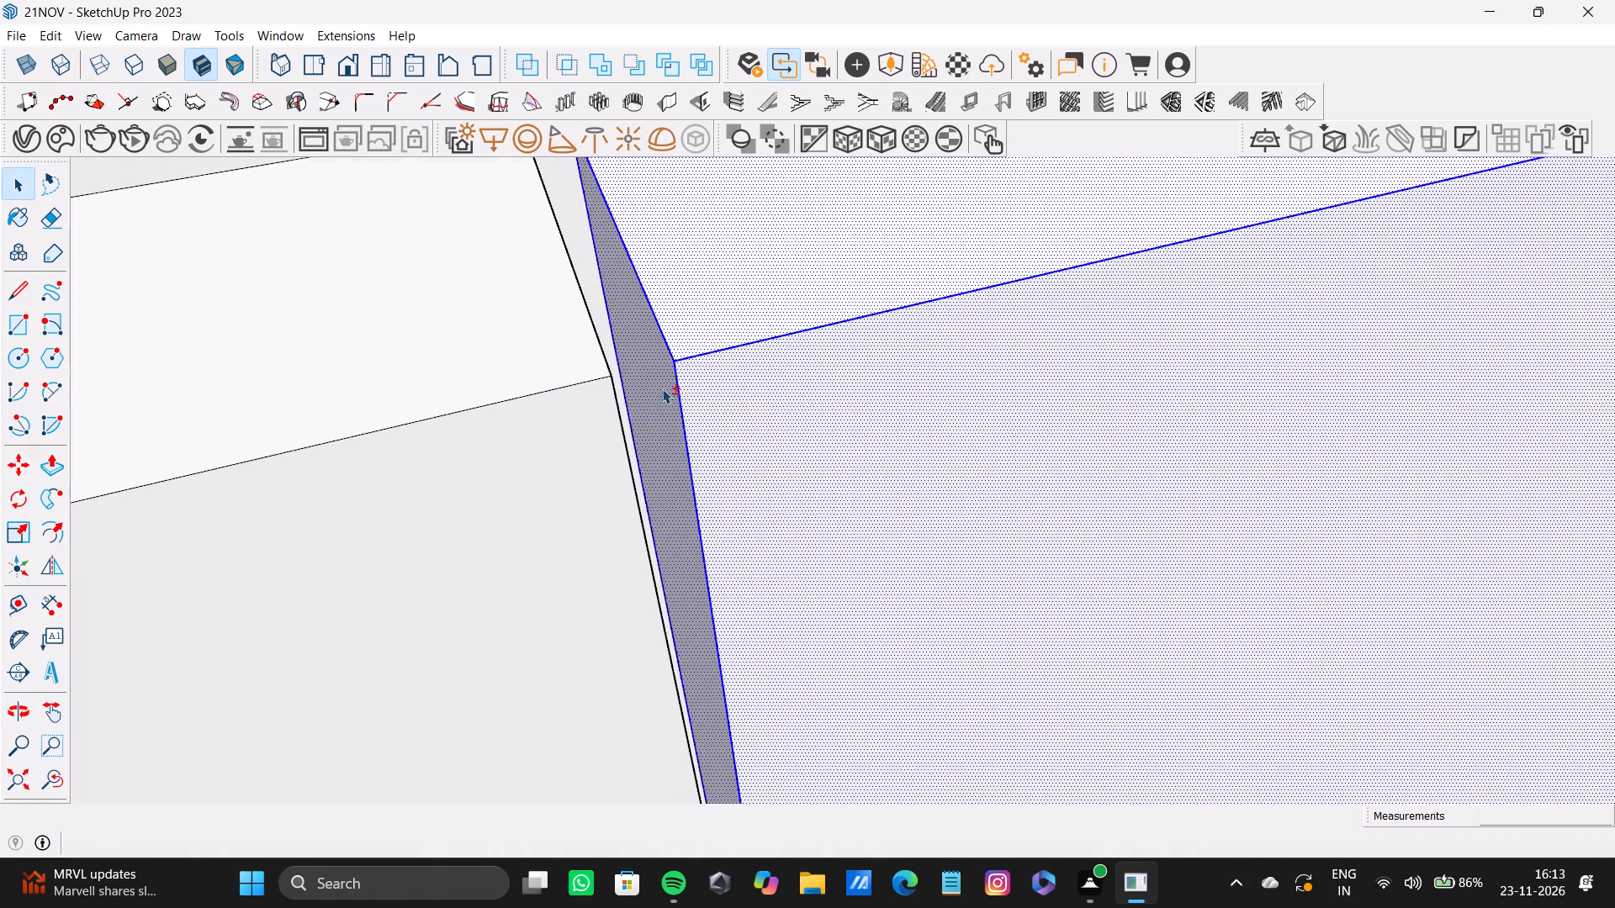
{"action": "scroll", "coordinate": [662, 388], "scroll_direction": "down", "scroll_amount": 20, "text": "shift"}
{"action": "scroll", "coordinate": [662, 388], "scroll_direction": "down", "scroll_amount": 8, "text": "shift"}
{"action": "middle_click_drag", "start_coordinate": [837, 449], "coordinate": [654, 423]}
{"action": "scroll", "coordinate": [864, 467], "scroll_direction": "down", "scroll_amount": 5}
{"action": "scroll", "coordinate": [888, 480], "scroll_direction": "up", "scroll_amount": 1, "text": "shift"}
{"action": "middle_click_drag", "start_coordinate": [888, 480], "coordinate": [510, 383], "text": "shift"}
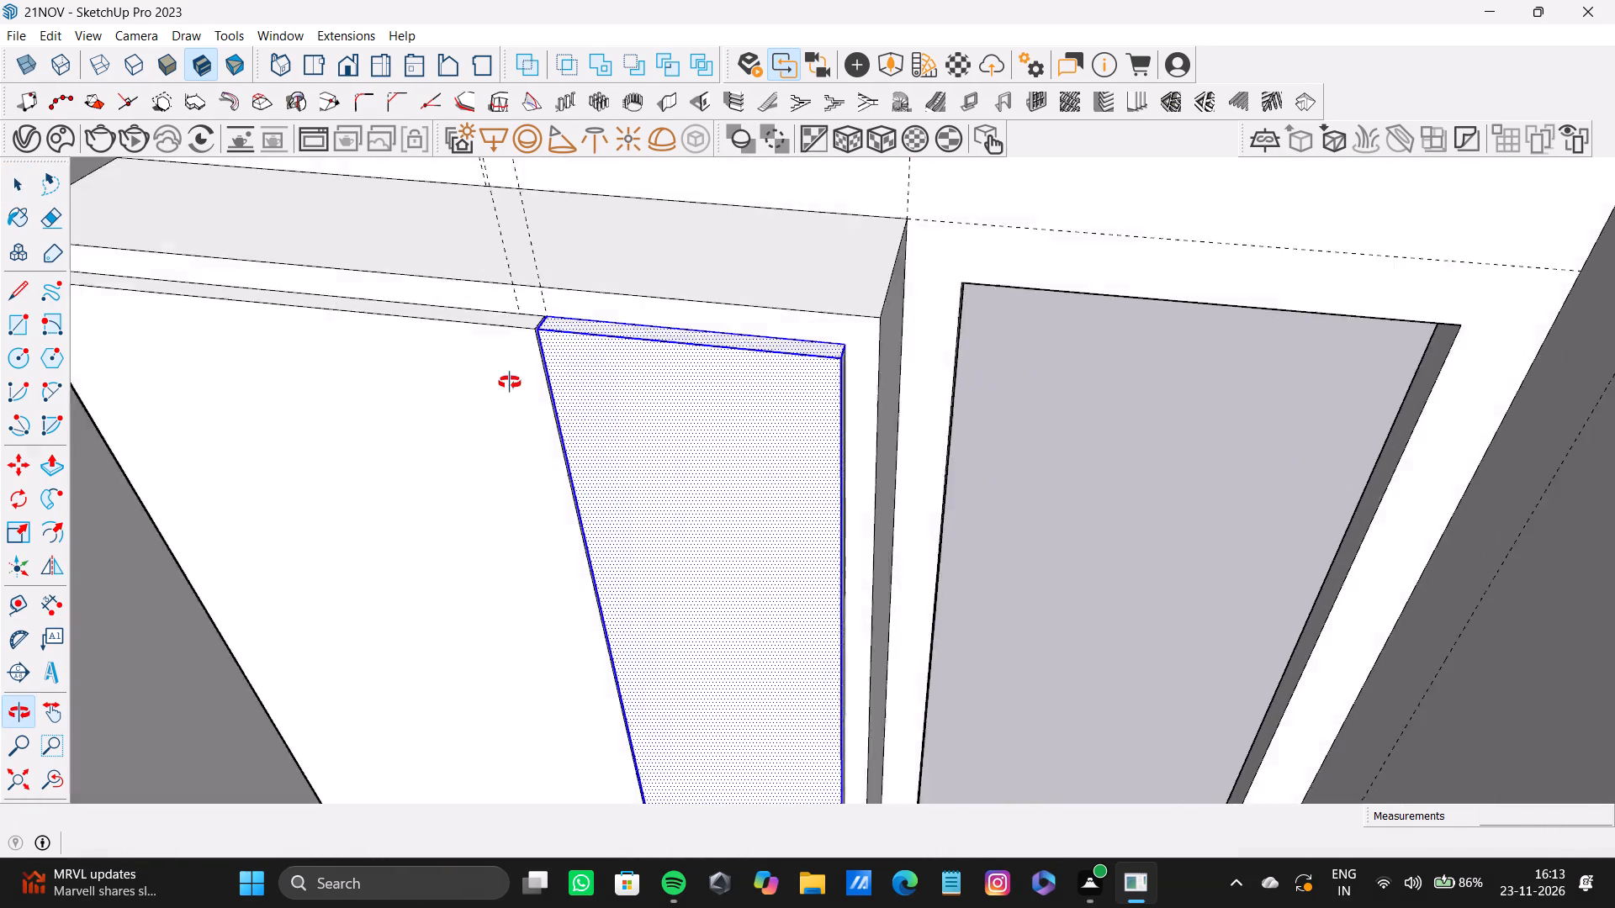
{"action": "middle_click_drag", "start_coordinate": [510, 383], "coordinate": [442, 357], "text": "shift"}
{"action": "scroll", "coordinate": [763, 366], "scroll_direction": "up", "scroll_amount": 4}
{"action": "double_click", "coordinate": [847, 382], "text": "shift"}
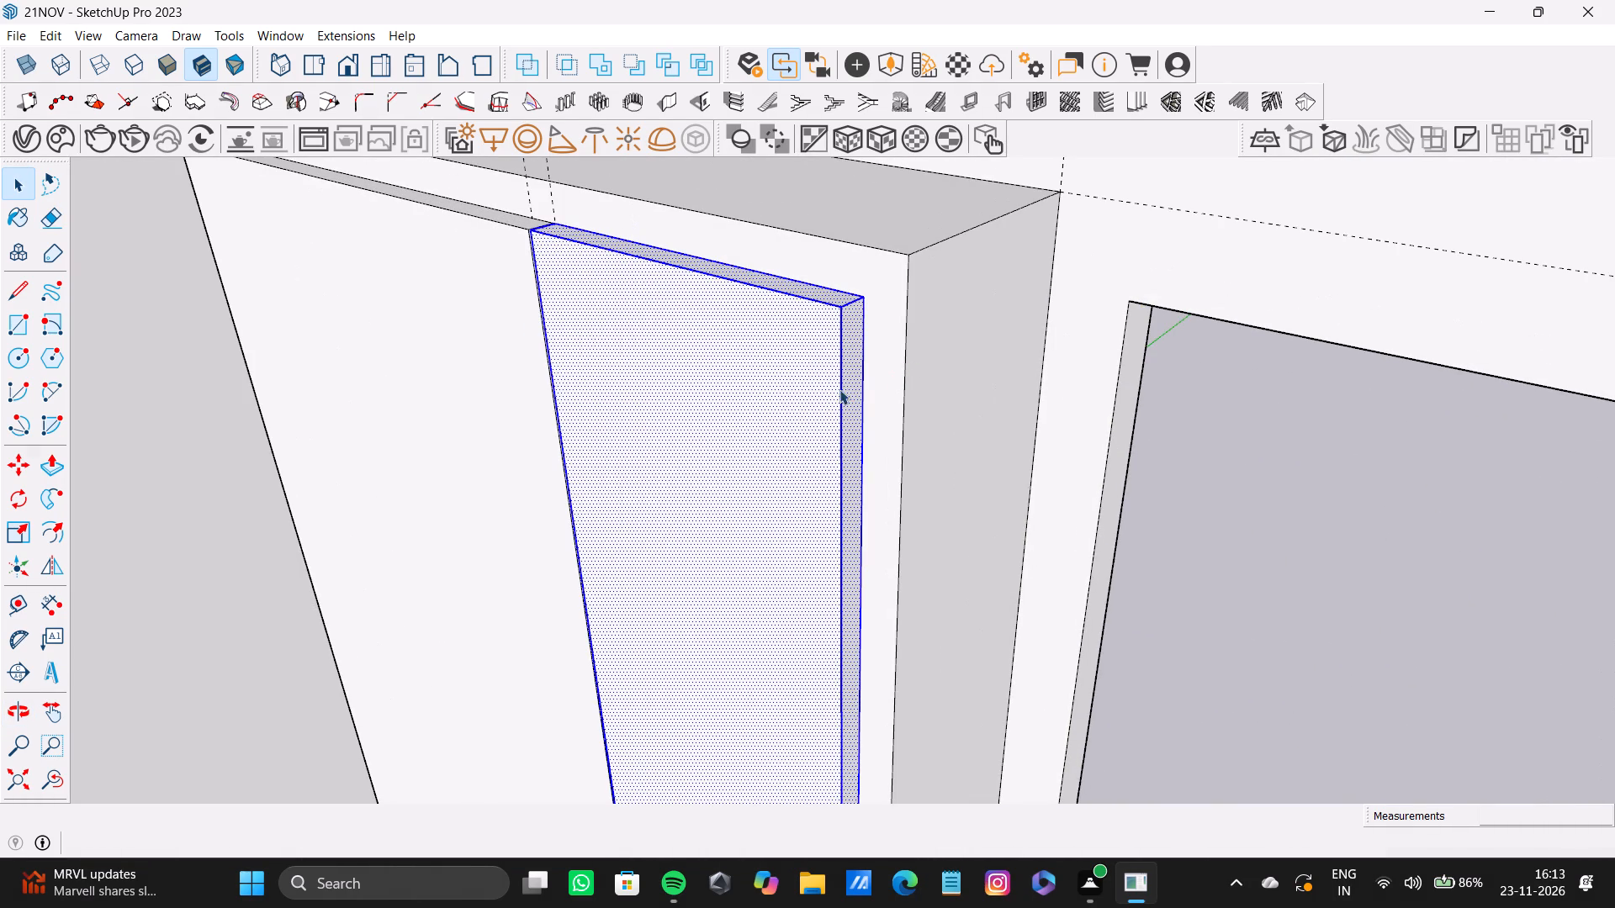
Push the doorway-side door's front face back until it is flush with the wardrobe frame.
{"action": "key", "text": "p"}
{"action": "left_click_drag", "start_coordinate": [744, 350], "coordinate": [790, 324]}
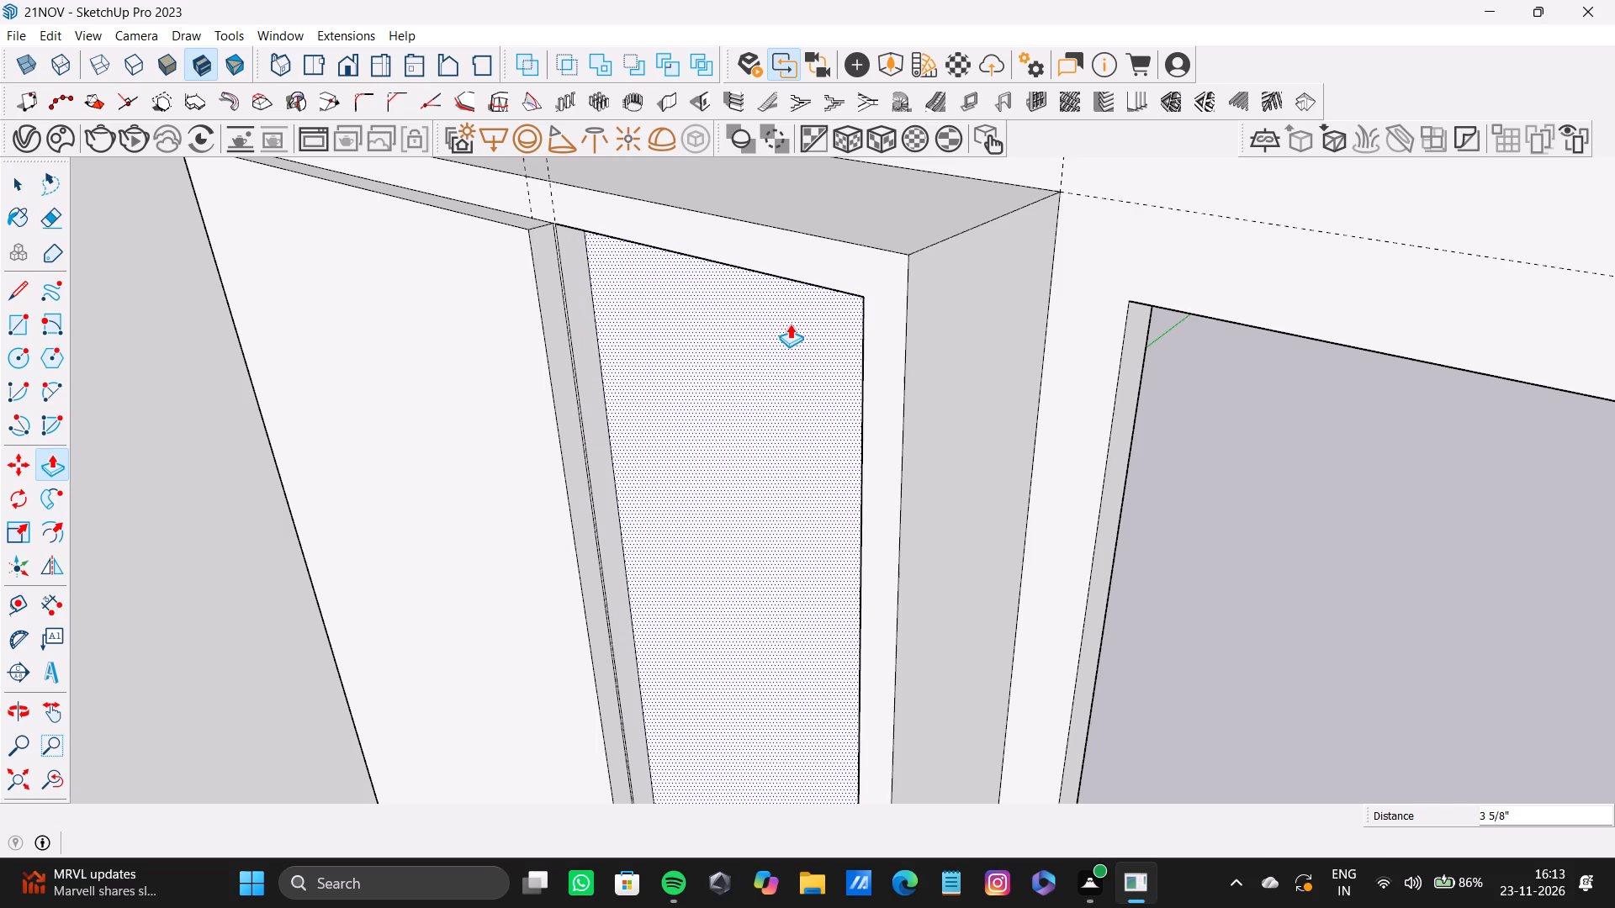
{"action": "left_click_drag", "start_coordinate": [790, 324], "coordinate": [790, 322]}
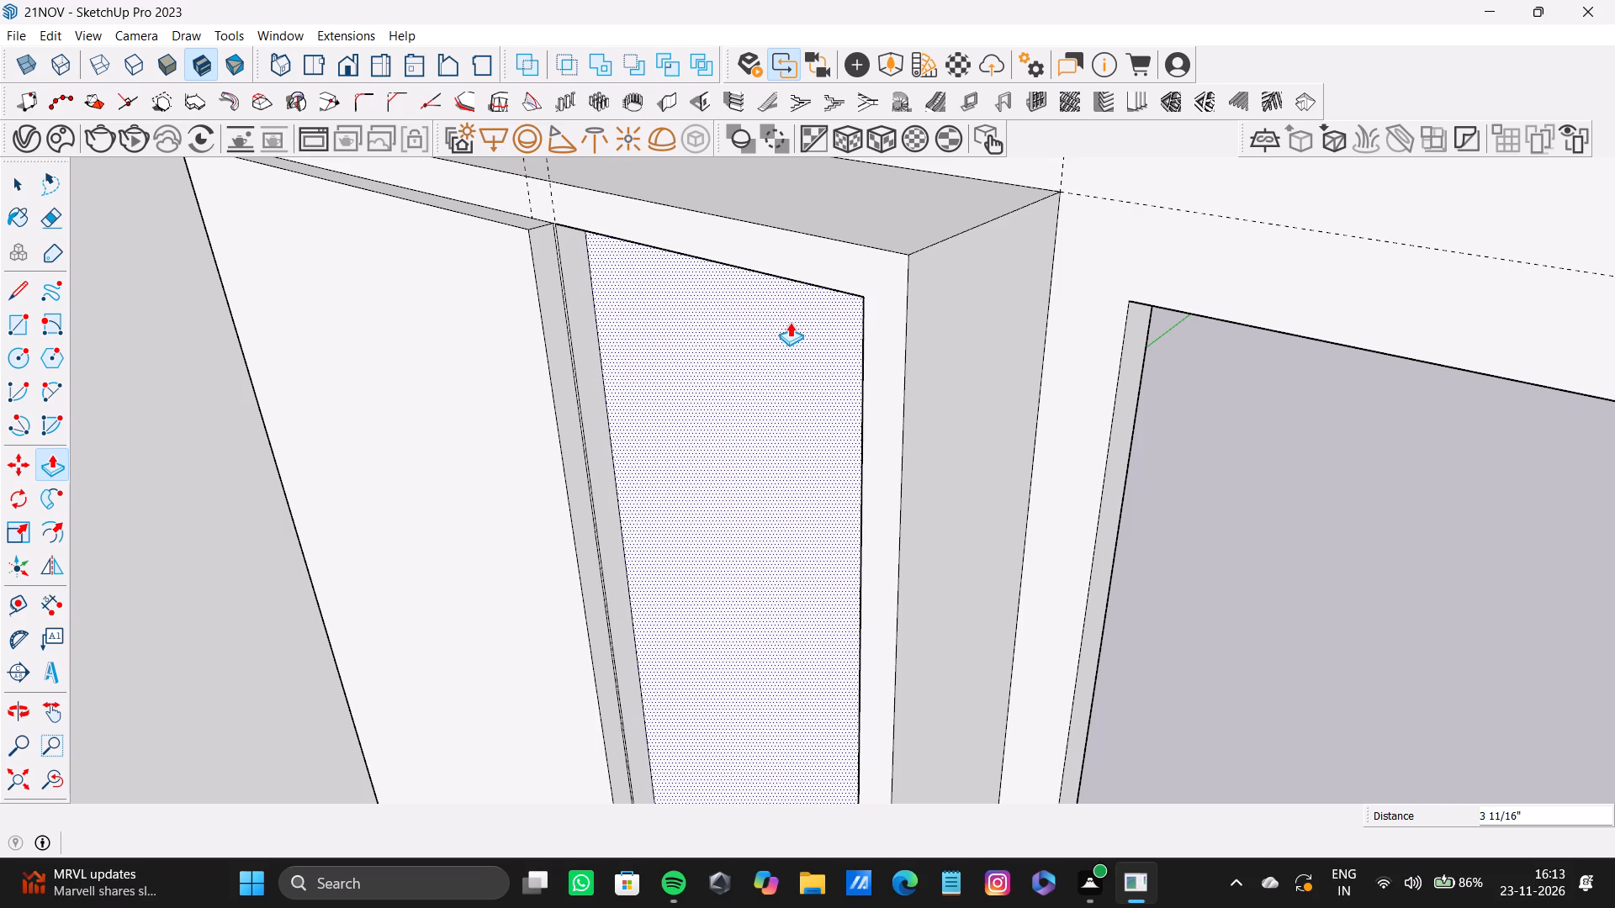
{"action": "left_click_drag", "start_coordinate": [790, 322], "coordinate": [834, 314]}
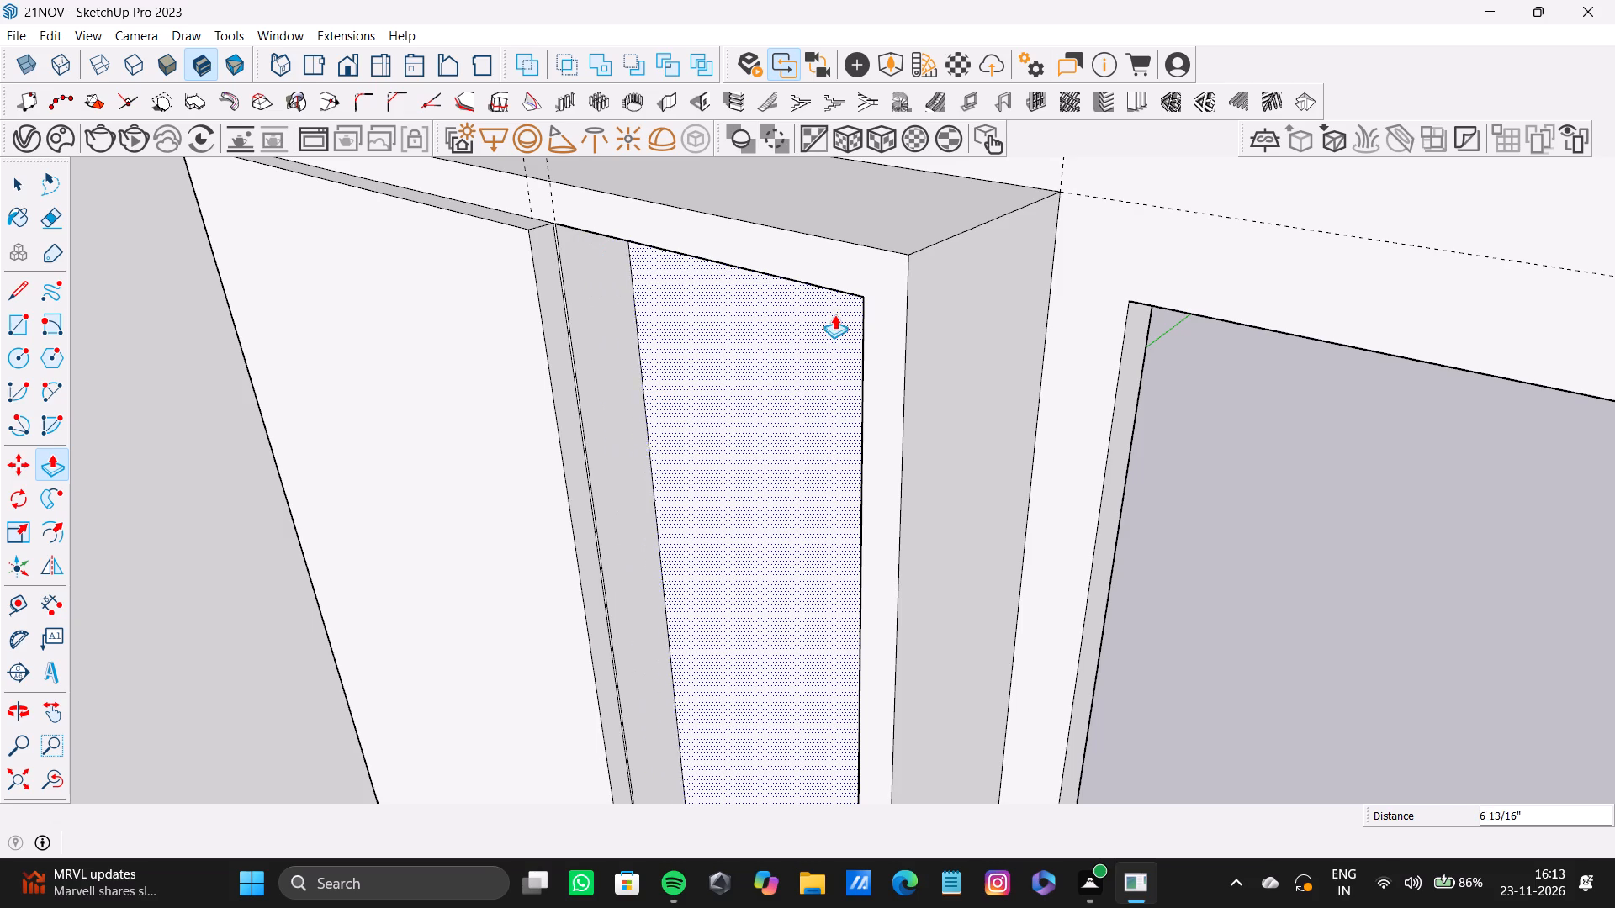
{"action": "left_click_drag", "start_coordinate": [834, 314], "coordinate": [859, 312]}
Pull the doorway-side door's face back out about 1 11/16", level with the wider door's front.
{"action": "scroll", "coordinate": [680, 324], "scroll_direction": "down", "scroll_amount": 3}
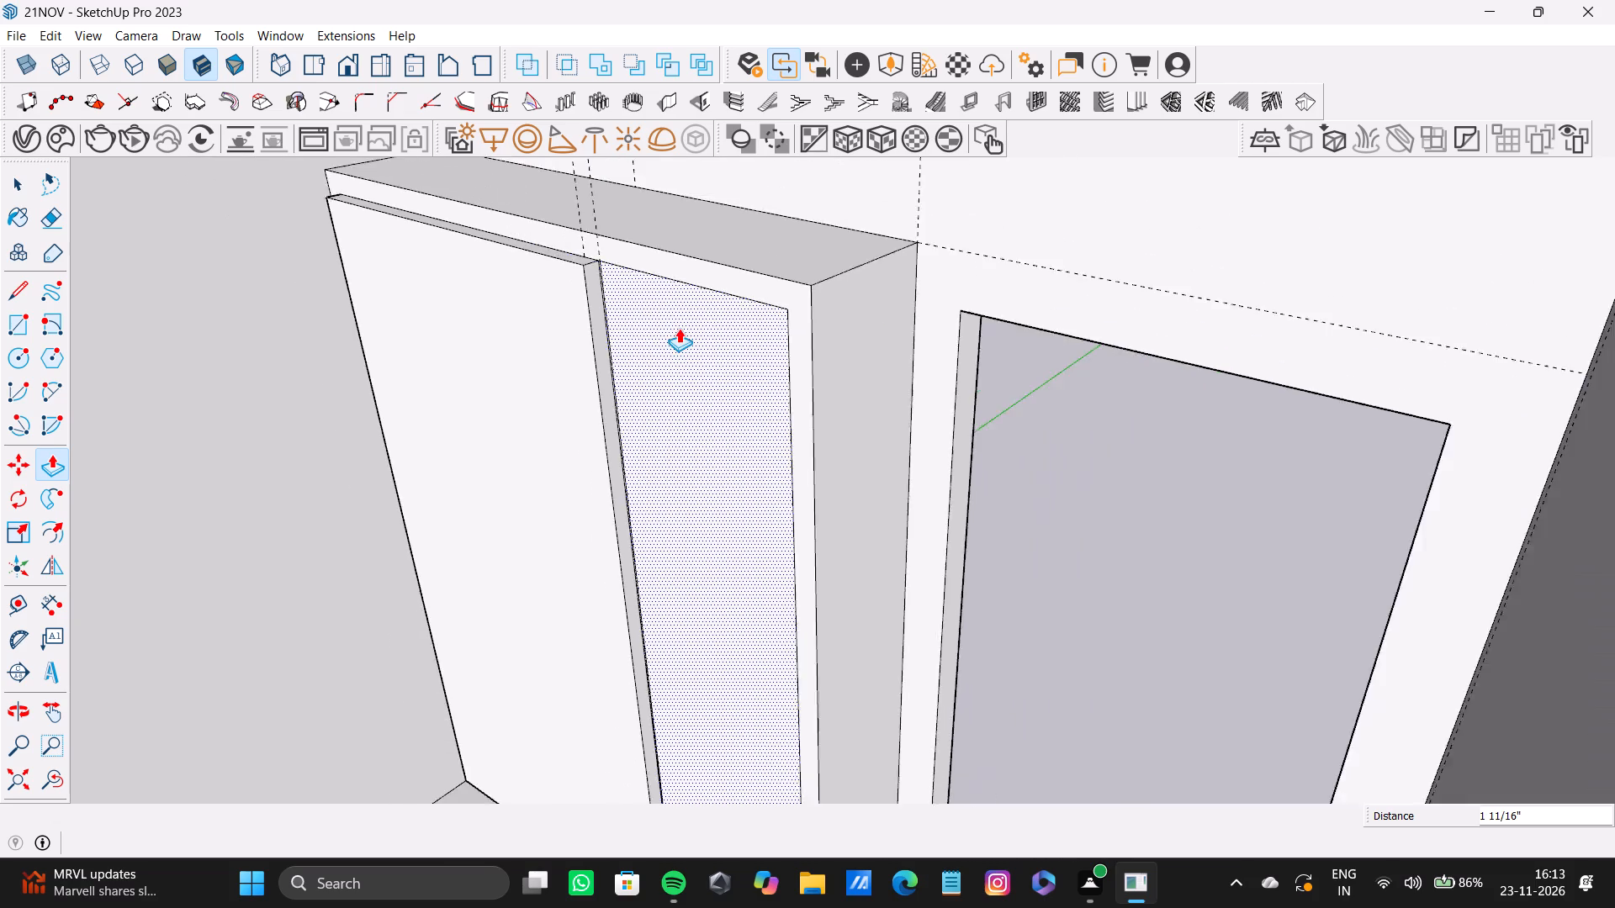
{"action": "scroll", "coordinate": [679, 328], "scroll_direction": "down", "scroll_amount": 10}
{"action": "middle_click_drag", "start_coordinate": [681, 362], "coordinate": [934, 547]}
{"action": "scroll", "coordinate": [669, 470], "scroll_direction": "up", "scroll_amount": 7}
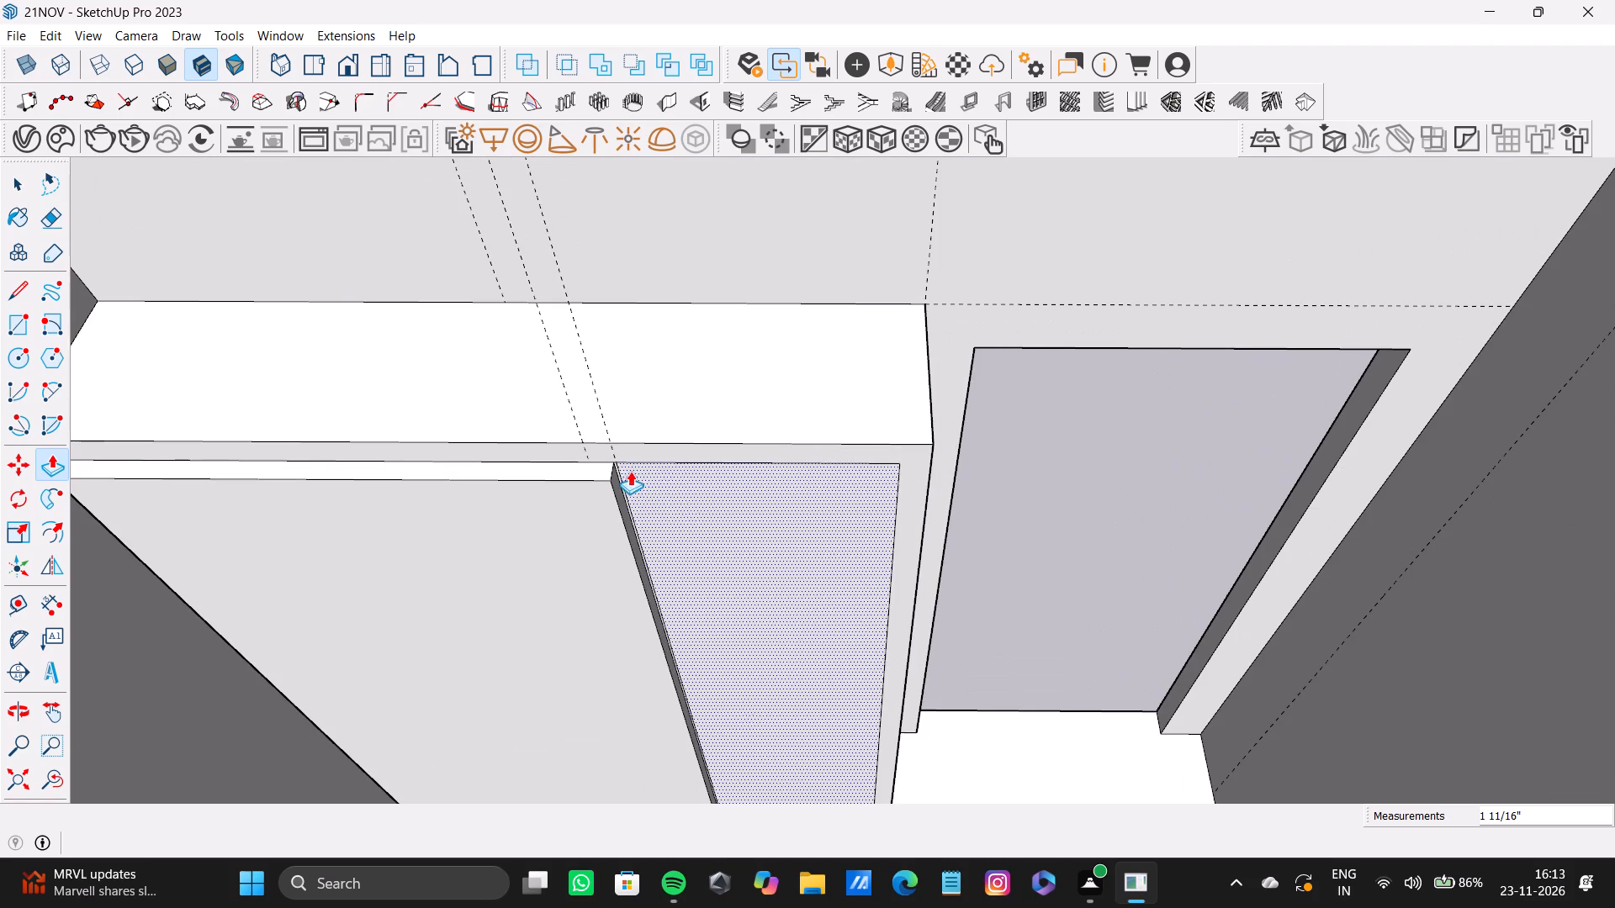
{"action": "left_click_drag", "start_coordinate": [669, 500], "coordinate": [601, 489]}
Pull the wider, side-wall-side door's front face out about 5/16" beyond the doorway-side door.
{"action": "scroll", "coordinate": [675, 573], "scroll_direction": "down", "scroll_amount": 3}
{"action": "middle_click_drag", "start_coordinate": [670, 574], "coordinate": [551, 323]}
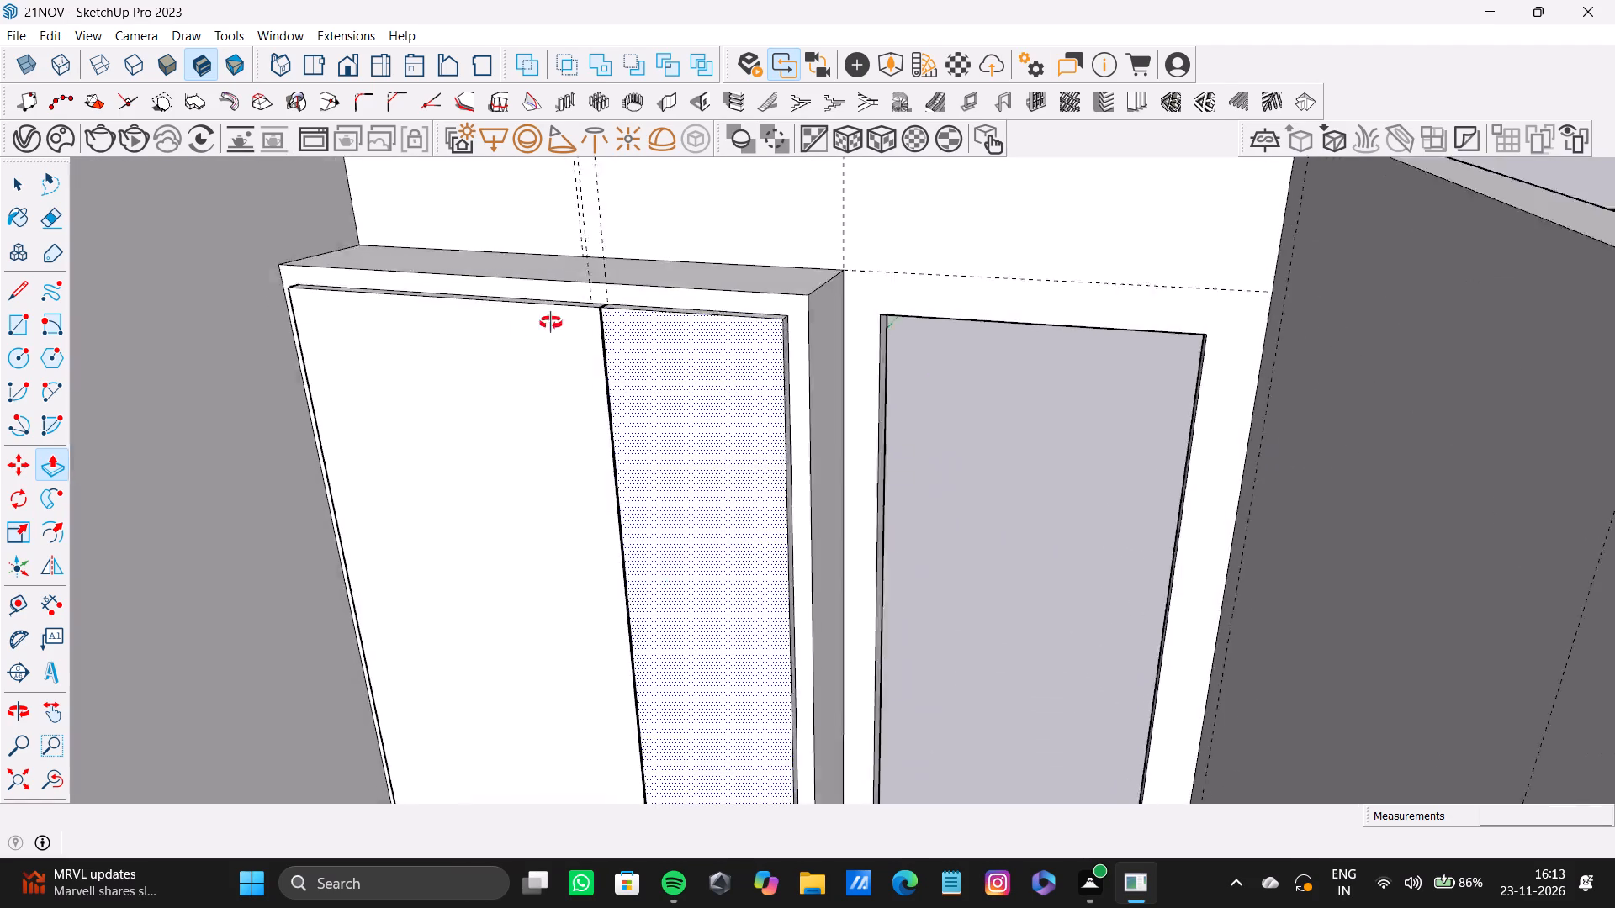
{"action": "middle_click_drag", "start_coordinate": [551, 323], "coordinate": [550, 315]}
{"action": "scroll", "coordinate": [563, 436], "scroll_direction": "down", "scroll_amount": 11}
{"action": "middle_click_drag", "start_coordinate": [579, 449], "coordinate": [760, 507]}
{"action": "scroll", "coordinate": [728, 492], "scroll_direction": "up", "scroll_amount": 9}
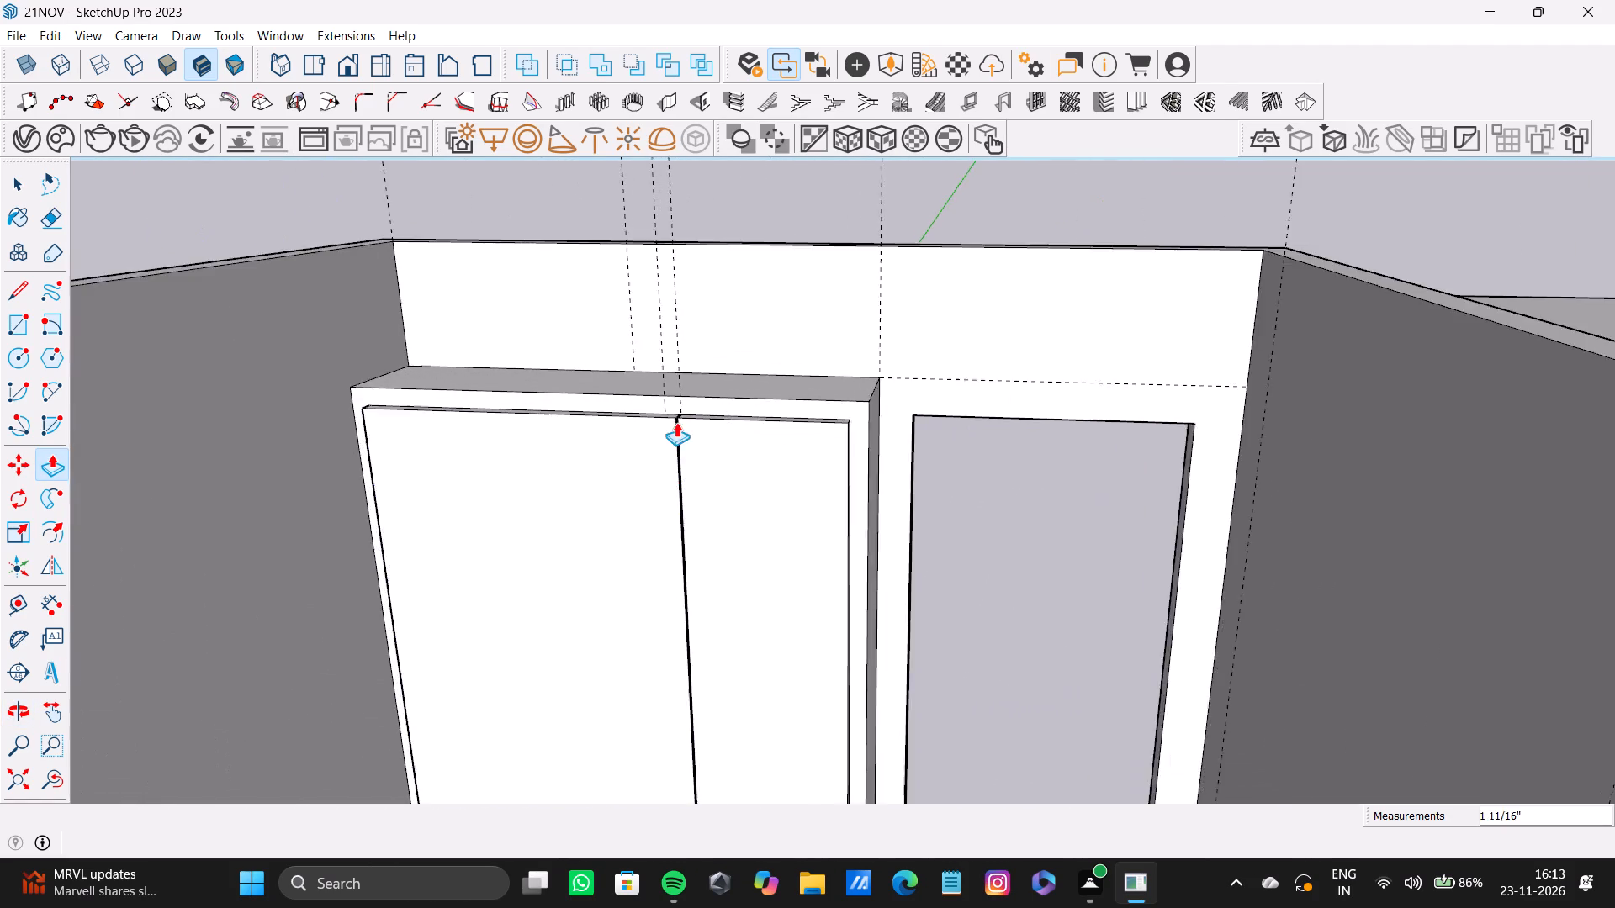
{"action": "scroll", "coordinate": [676, 422], "scroll_direction": "up", "scroll_amount": 16}
{"action": "middle_click_drag", "start_coordinate": [686, 420], "coordinate": [742, 645]}
{"action": "scroll", "coordinate": [748, 643], "scroll_direction": "up", "scroll_amount": 4}
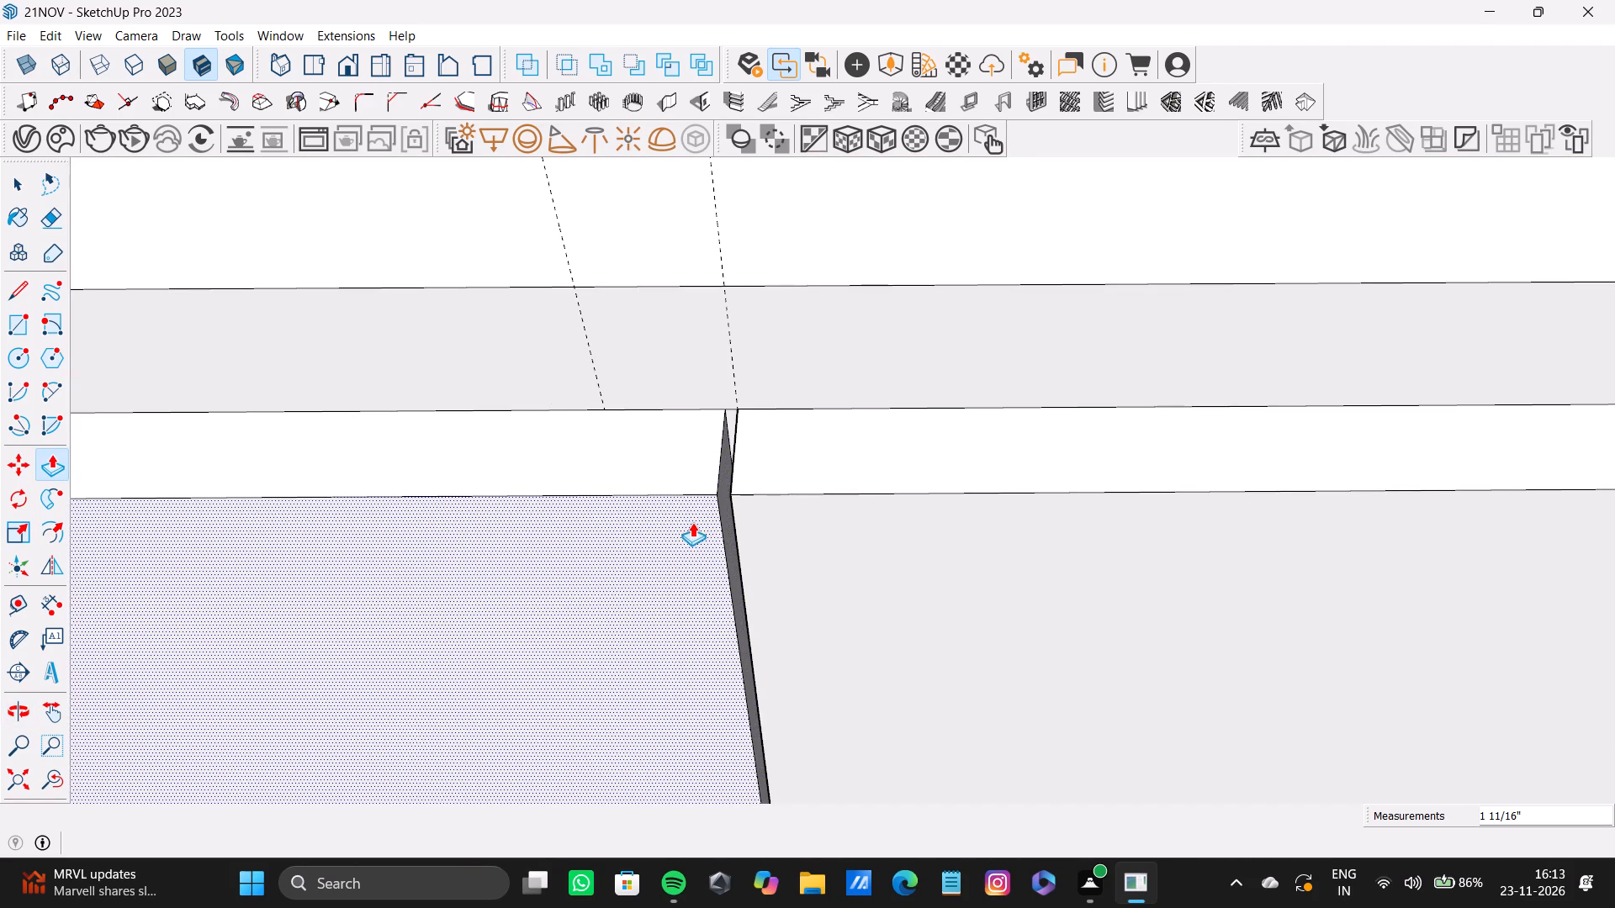
{"action": "left_click_drag", "start_coordinate": [691, 522], "coordinate": [696, 526]}
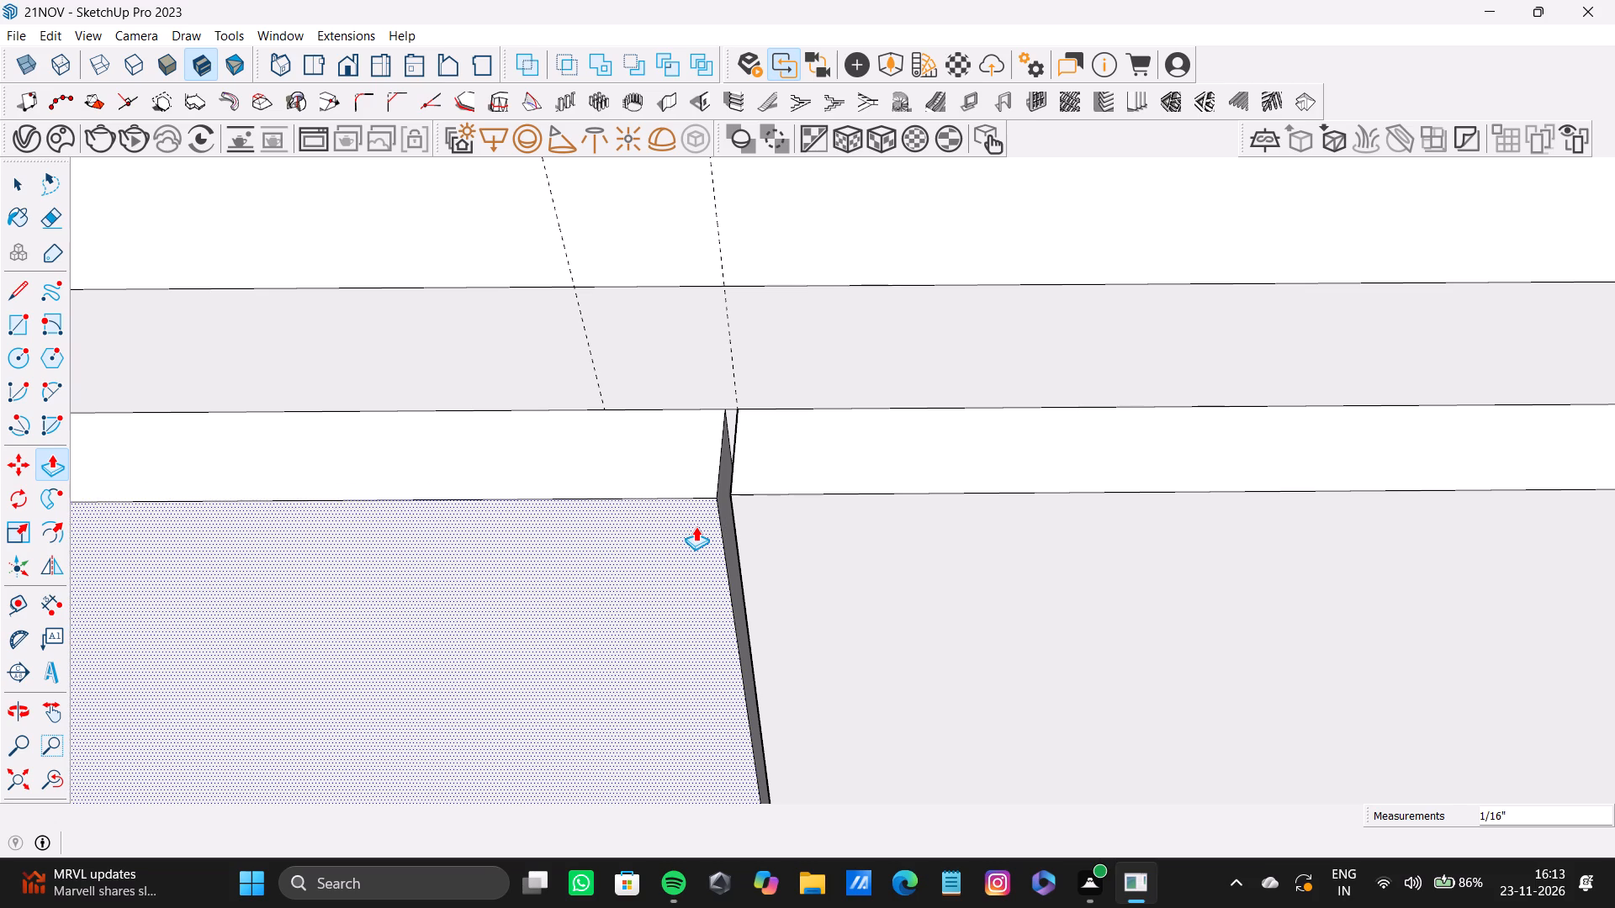
{"action": "left_click_drag", "start_coordinate": [696, 526], "coordinate": [696, 541]}
Examine the depth offset and gap between the two wardrobe doors, up close and from outside the room.
{"action": "scroll", "coordinate": [696, 545], "scroll_direction": "down", "scroll_amount": 4}
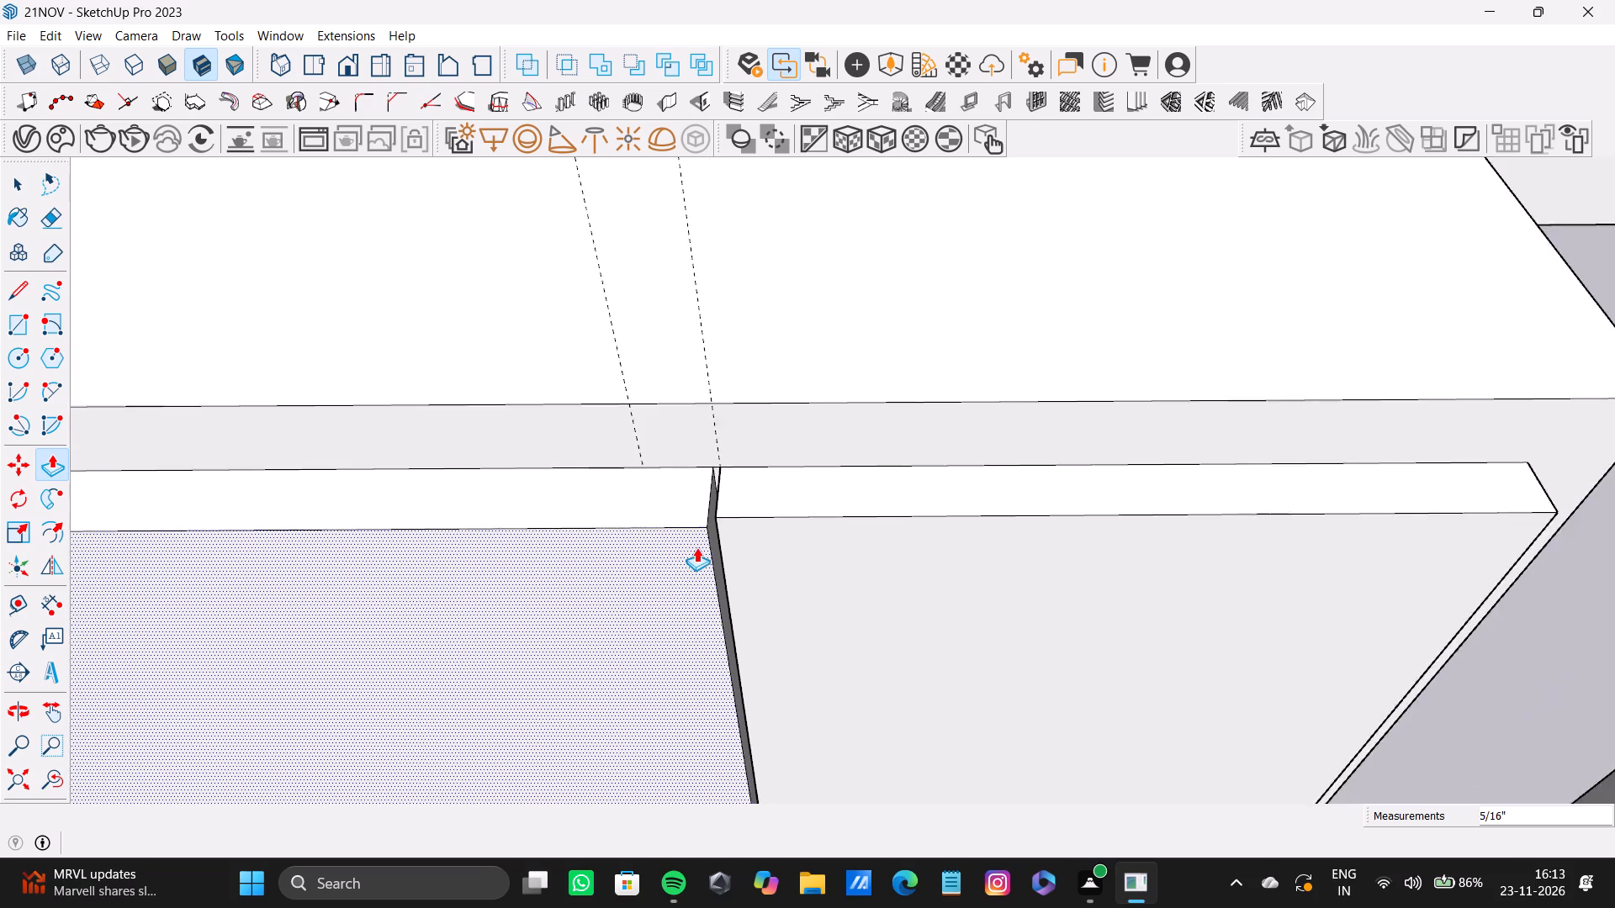
{"action": "scroll", "coordinate": [696, 547], "scroll_direction": "down", "scroll_amount": 20}
{"action": "scroll", "coordinate": [696, 547], "scroll_direction": "down", "scroll_amount": 8}
{"action": "middle_click_drag", "start_coordinate": [699, 601], "coordinate": [635, 369]}
{"action": "scroll", "coordinate": [729, 646], "scroll_direction": "down", "scroll_amount": 5}
{"action": "middle_click_drag", "start_coordinate": [727, 651], "coordinate": [675, 515]}
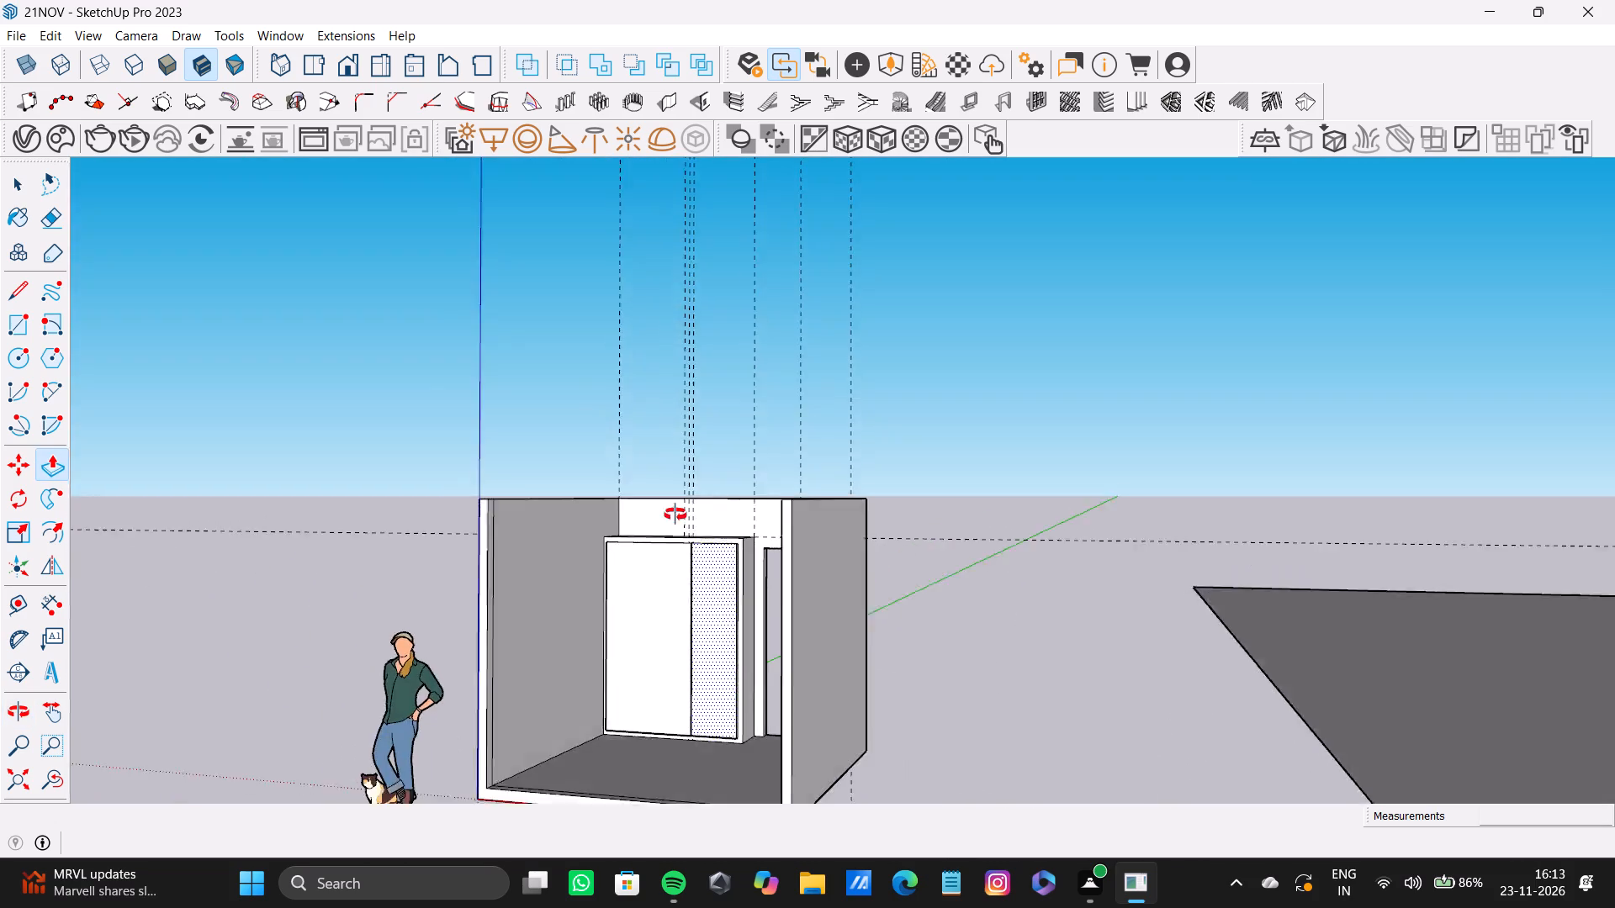
{"action": "middle_click_drag", "start_coordinate": [675, 515], "coordinate": [793, 761]}
{"action": "scroll", "coordinate": [740, 589], "scroll_direction": "up", "scroll_amount": 5}
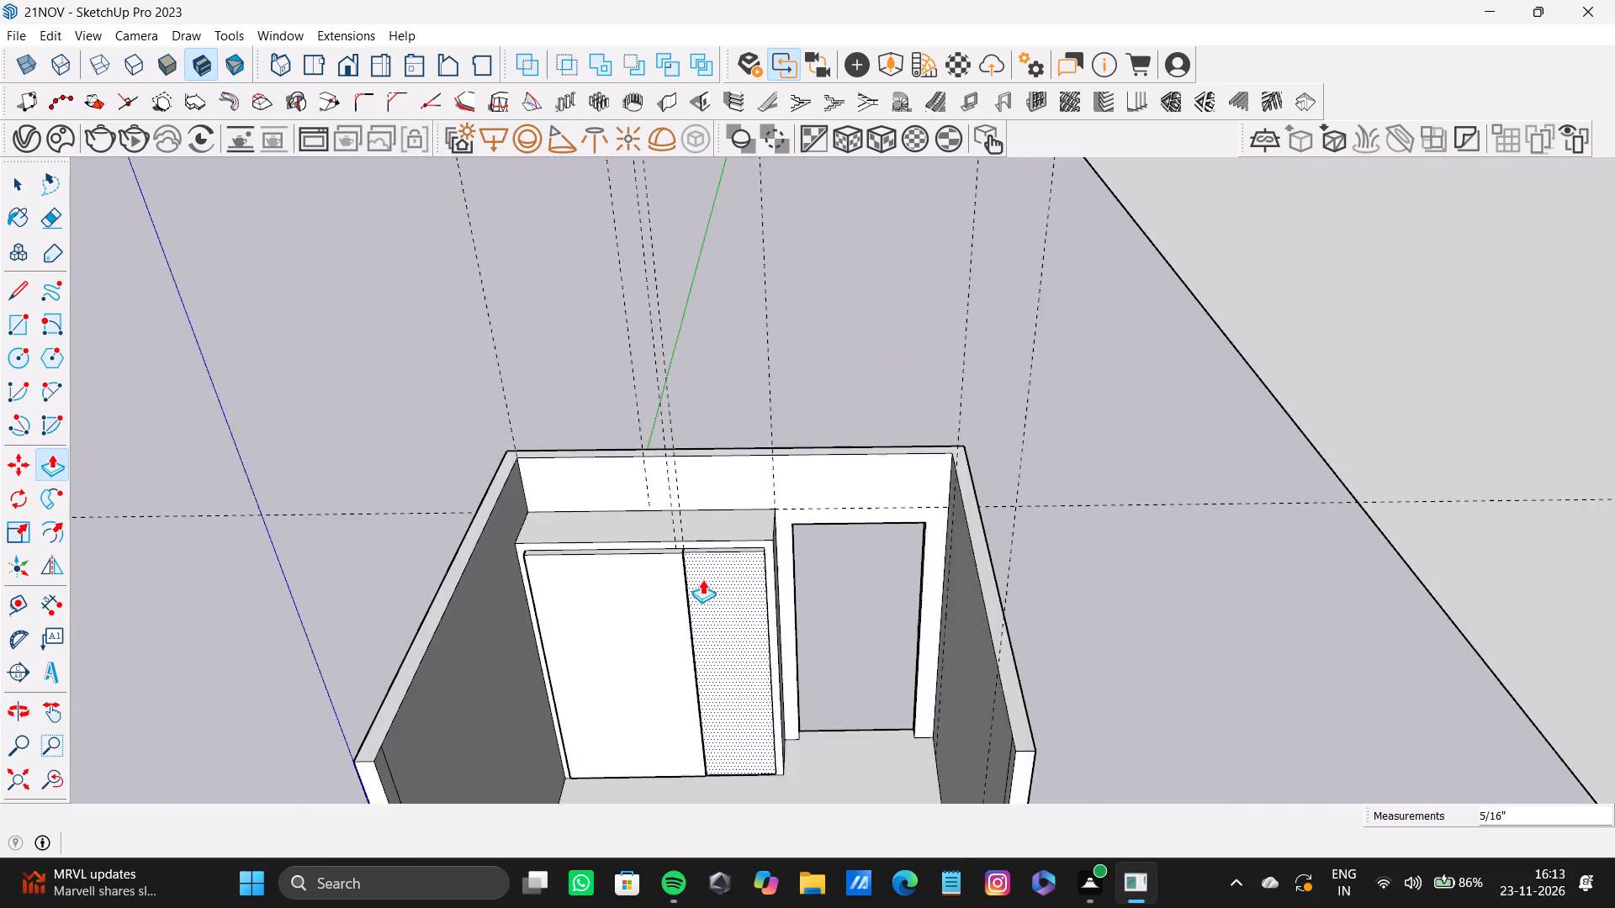
{"action": "scroll", "coordinate": [702, 579], "scroll_direction": "up", "scroll_amount": 20}
{"action": "scroll", "coordinate": [702, 579], "scroll_direction": "up", "scroll_amount": 5}
{"action": "middle_click_drag", "start_coordinate": [658, 521], "coordinate": [527, 671]}
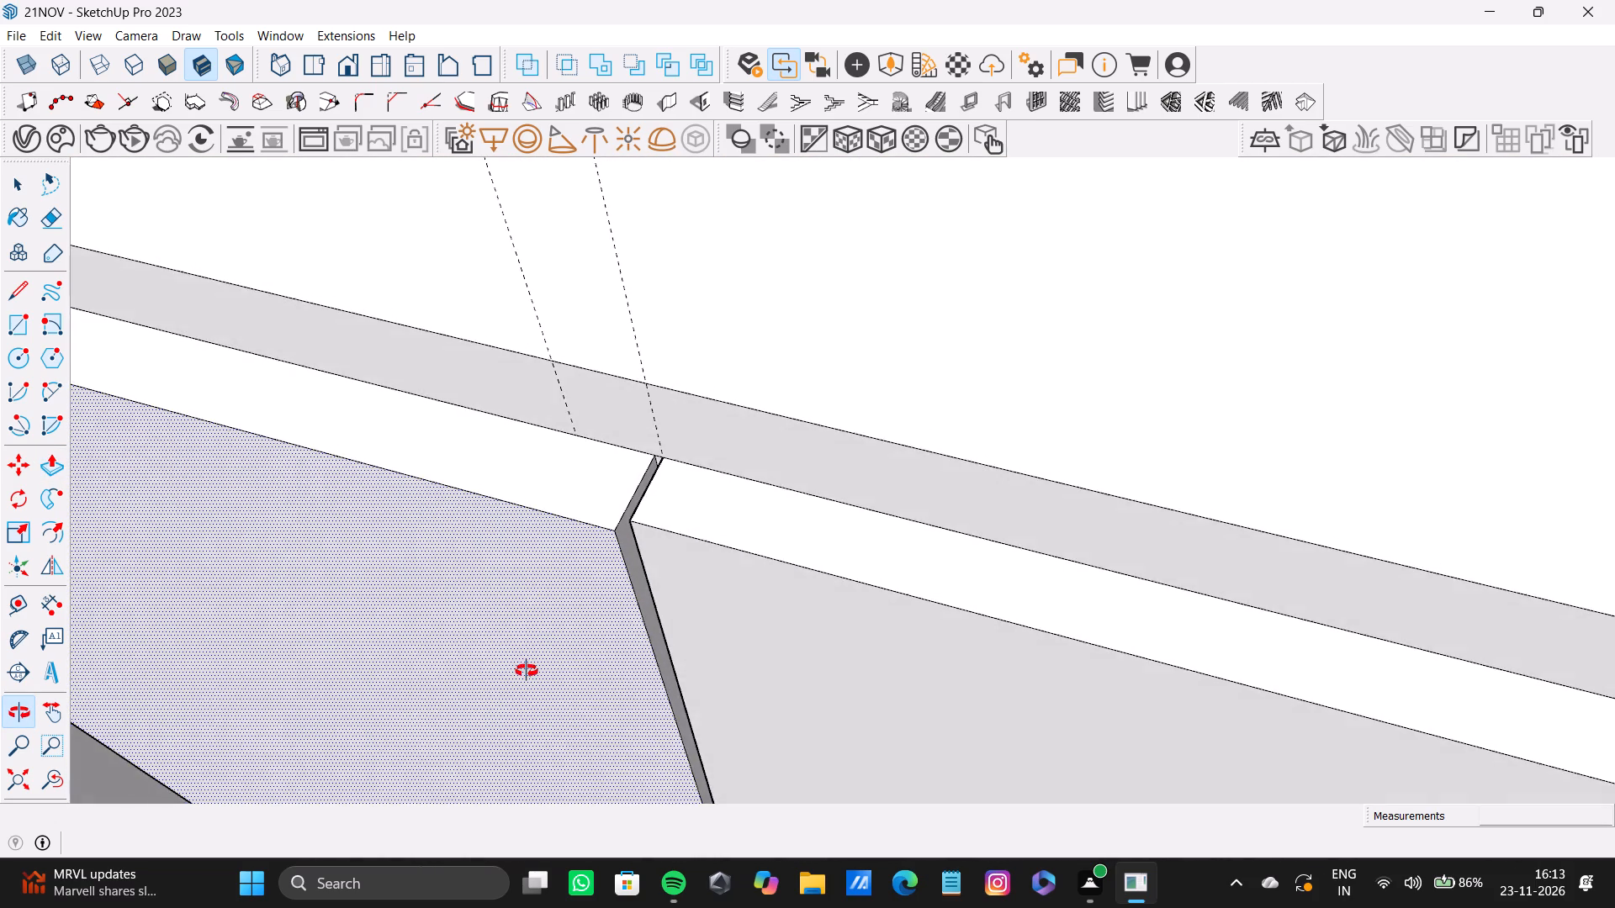
{"action": "middle_click_drag", "start_coordinate": [527, 671], "coordinate": [598, 526]}
{"action": "scroll", "coordinate": [601, 526], "scroll_direction": "down", "scroll_amount": 20}
{"action": "scroll", "coordinate": [601, 526], "scroll_direction": "down", "scroll_amount": 13}
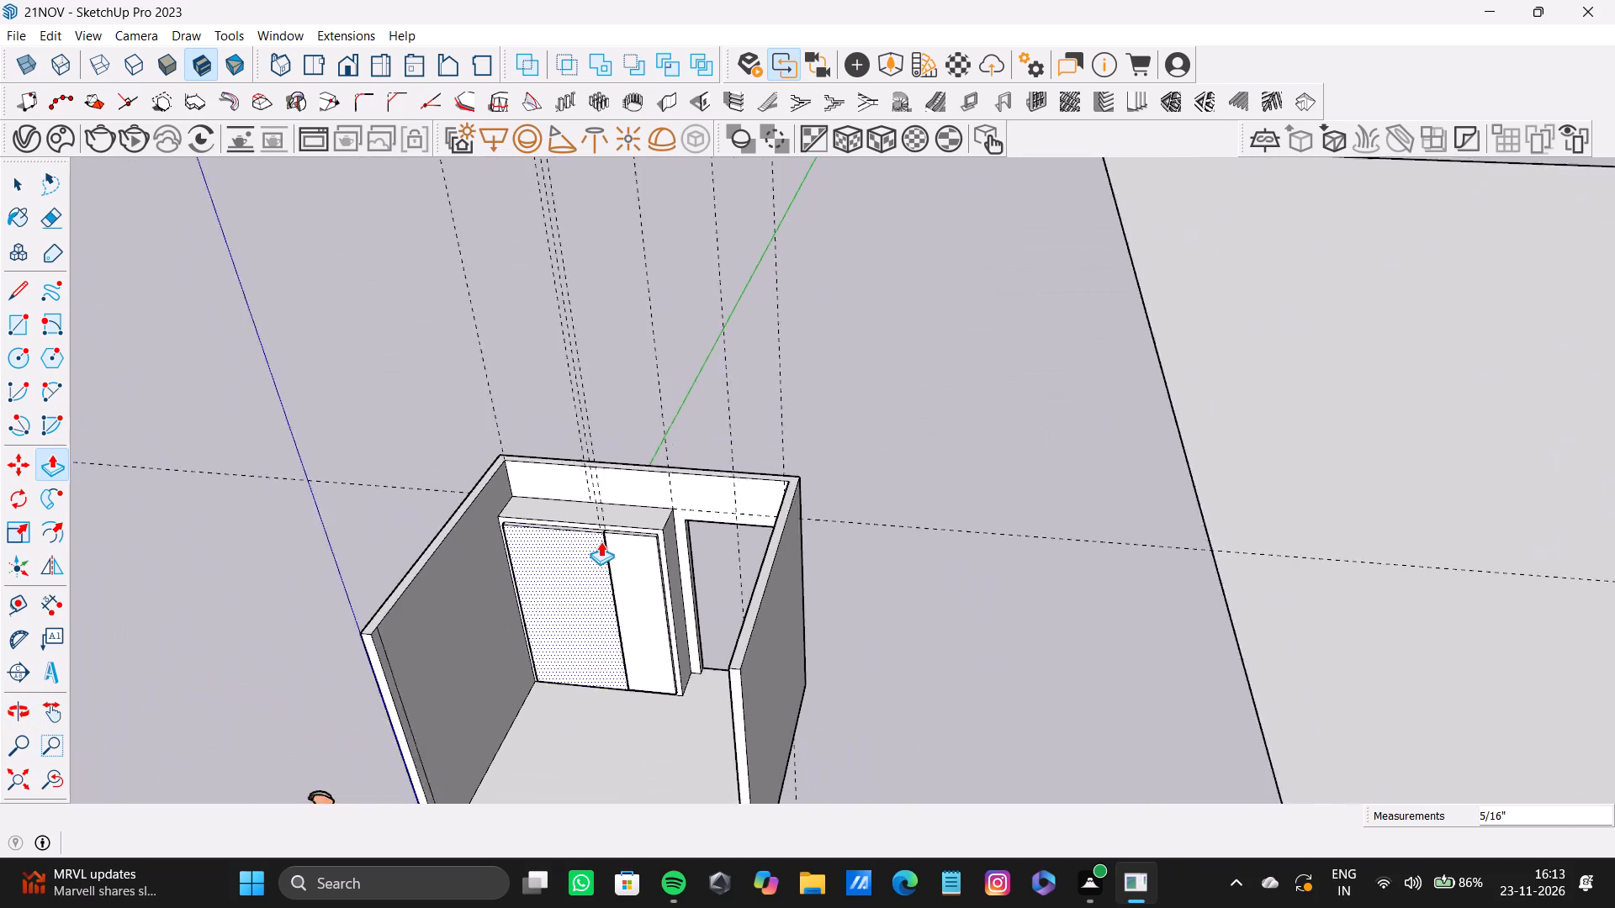
{"action": "scroll", "coordinate": [601, 541], "scroll_direction": "down", "scroll_amount": 5}
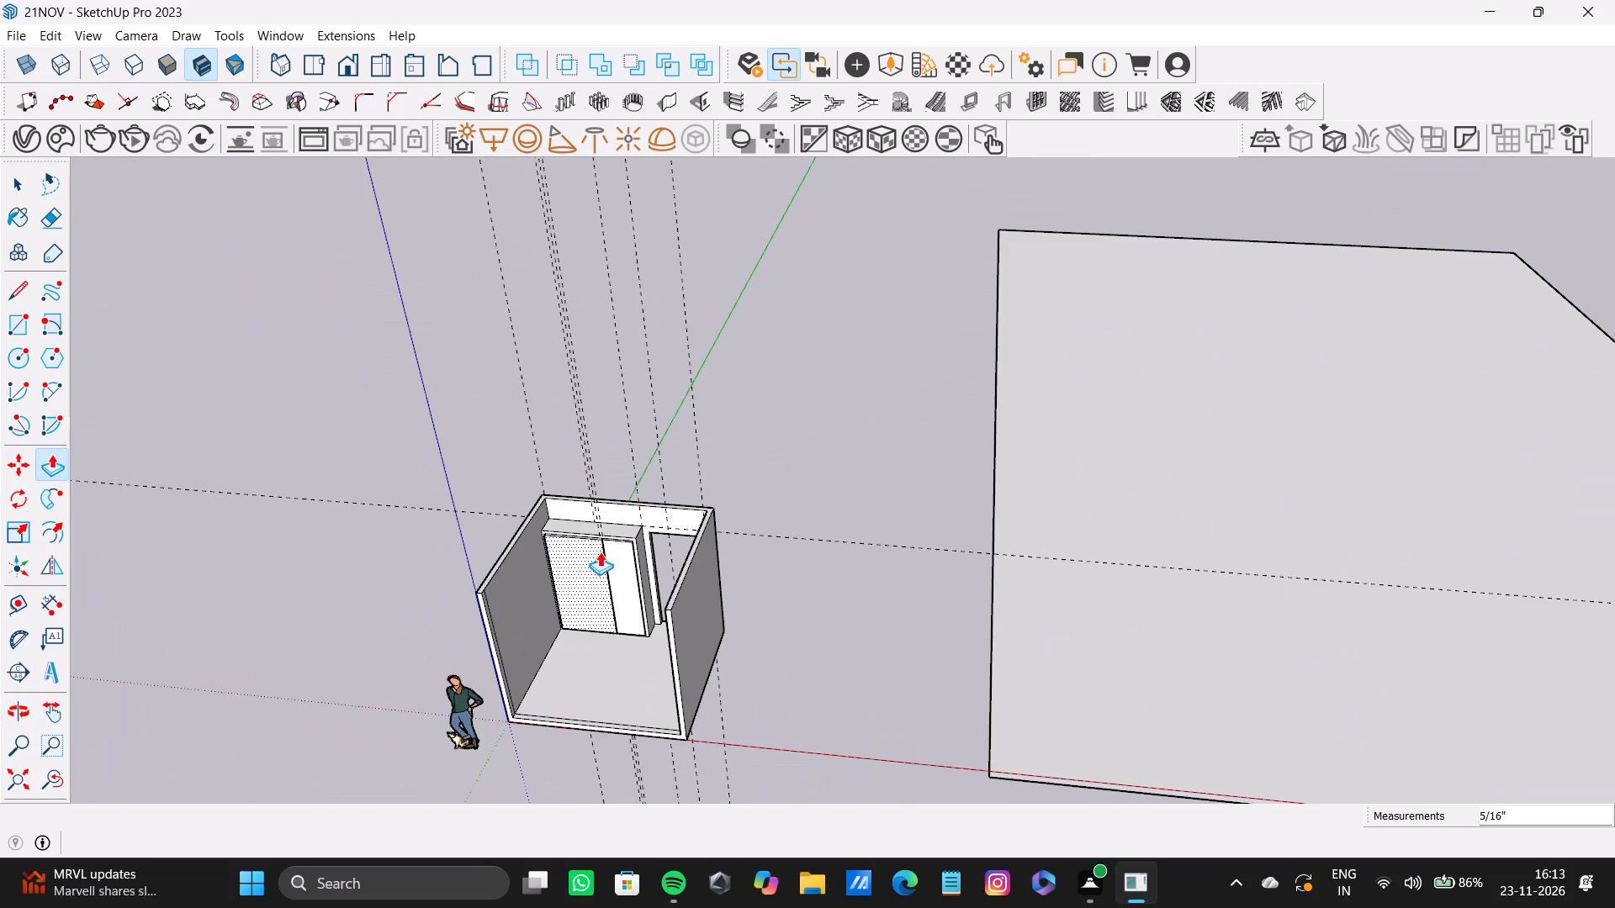
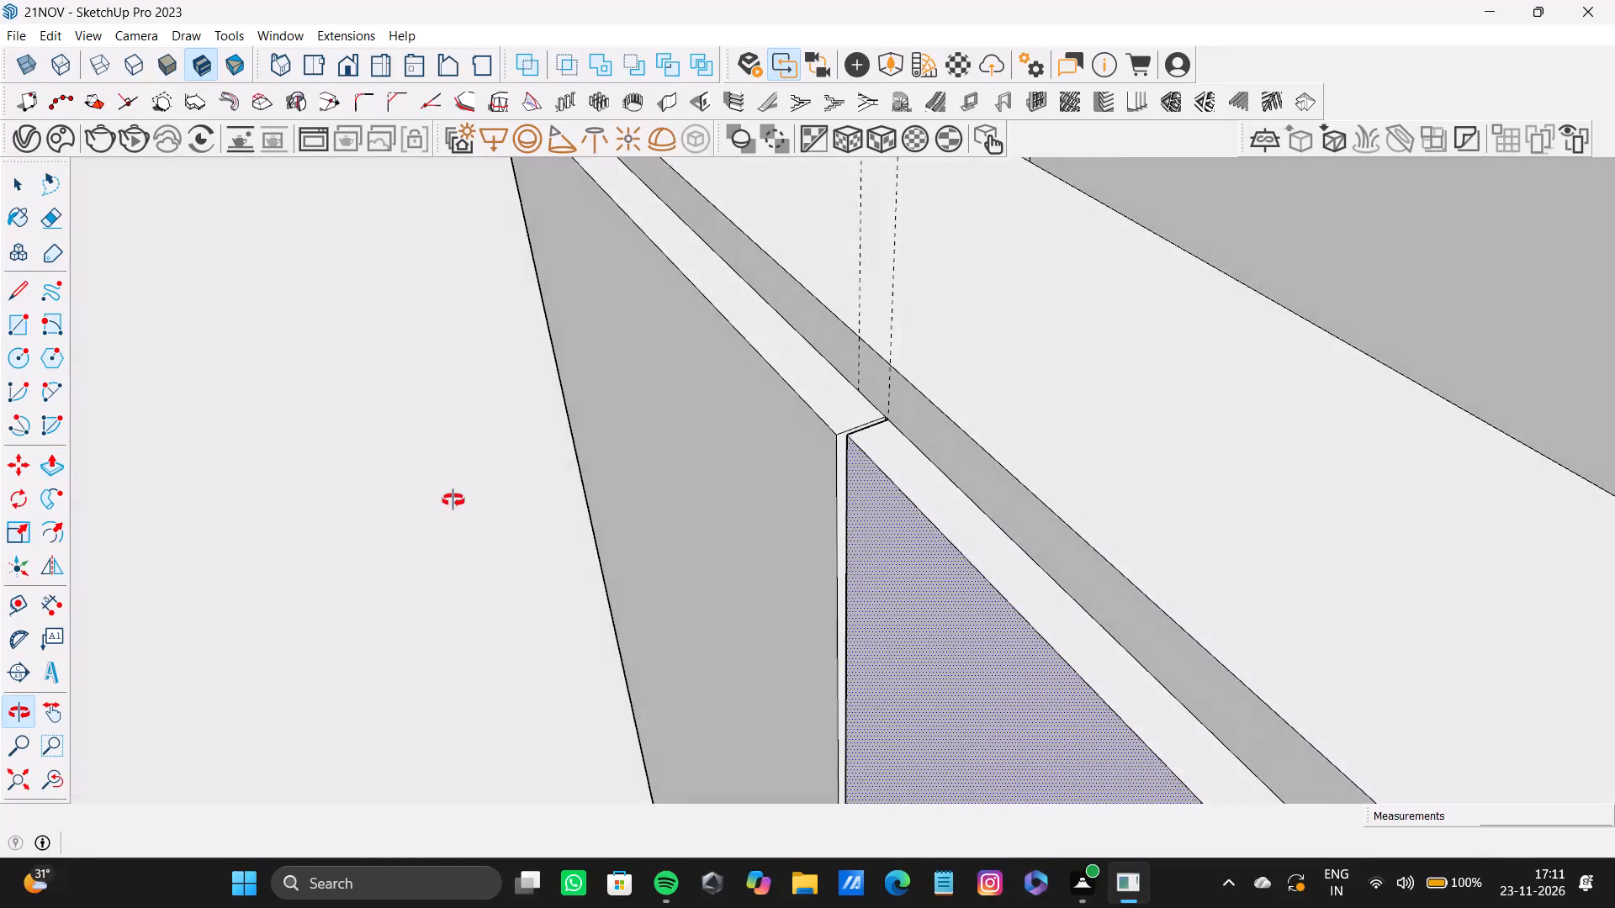
Push/Pull the top face of the wardrobe's wider door up about 1 5/16" toward the wardrobe's top edge.
{"action": "scroll", "coordinate": [868, 389], "scroll_direction": "down", "scroll_amount": 14}
{"action": "middle_click_drag", "start_coordinate": [857, 408], "coordinate": [831, 568]}
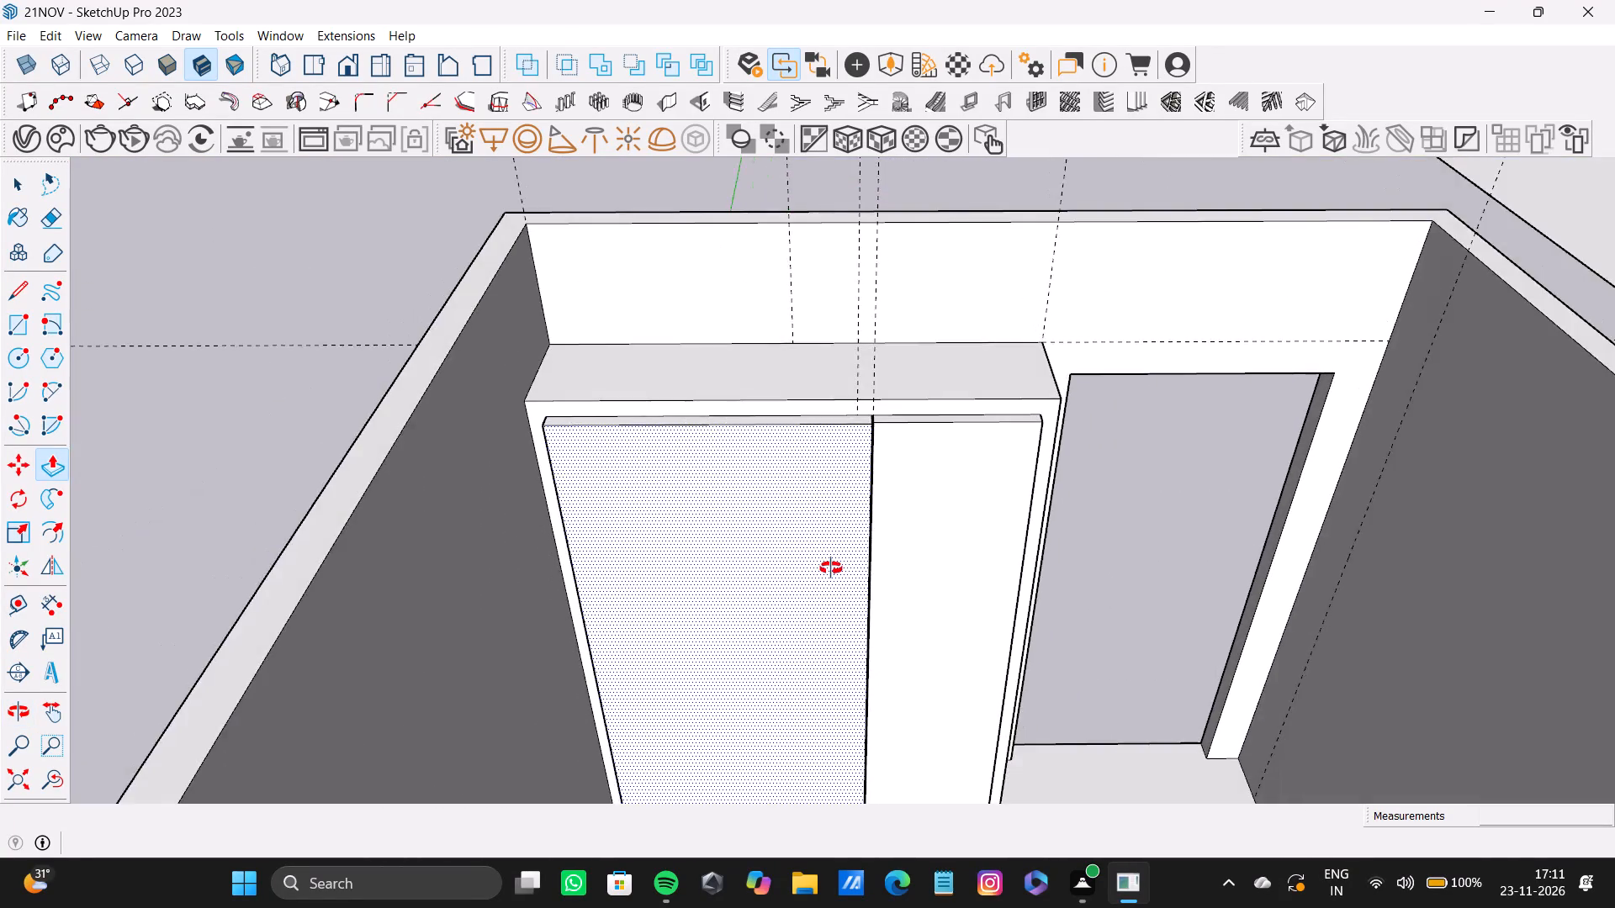
{"action": "middle_click_drag", "start_coordinate": [831, 568], "coordinate": [830, 568]}
{"action": "scroll", "coordinate": [790, 555], "scroll_direction": "down", "scroll_amount": 5, "text": "shift"}
{"action": "scroll", "coordinate": [736, 494], "scroll_direction": "up", "scroll_amount": 11}
{"action": "left_click_drag", "start_coordinate": [737, 483], "coordinate": [741, 467]}
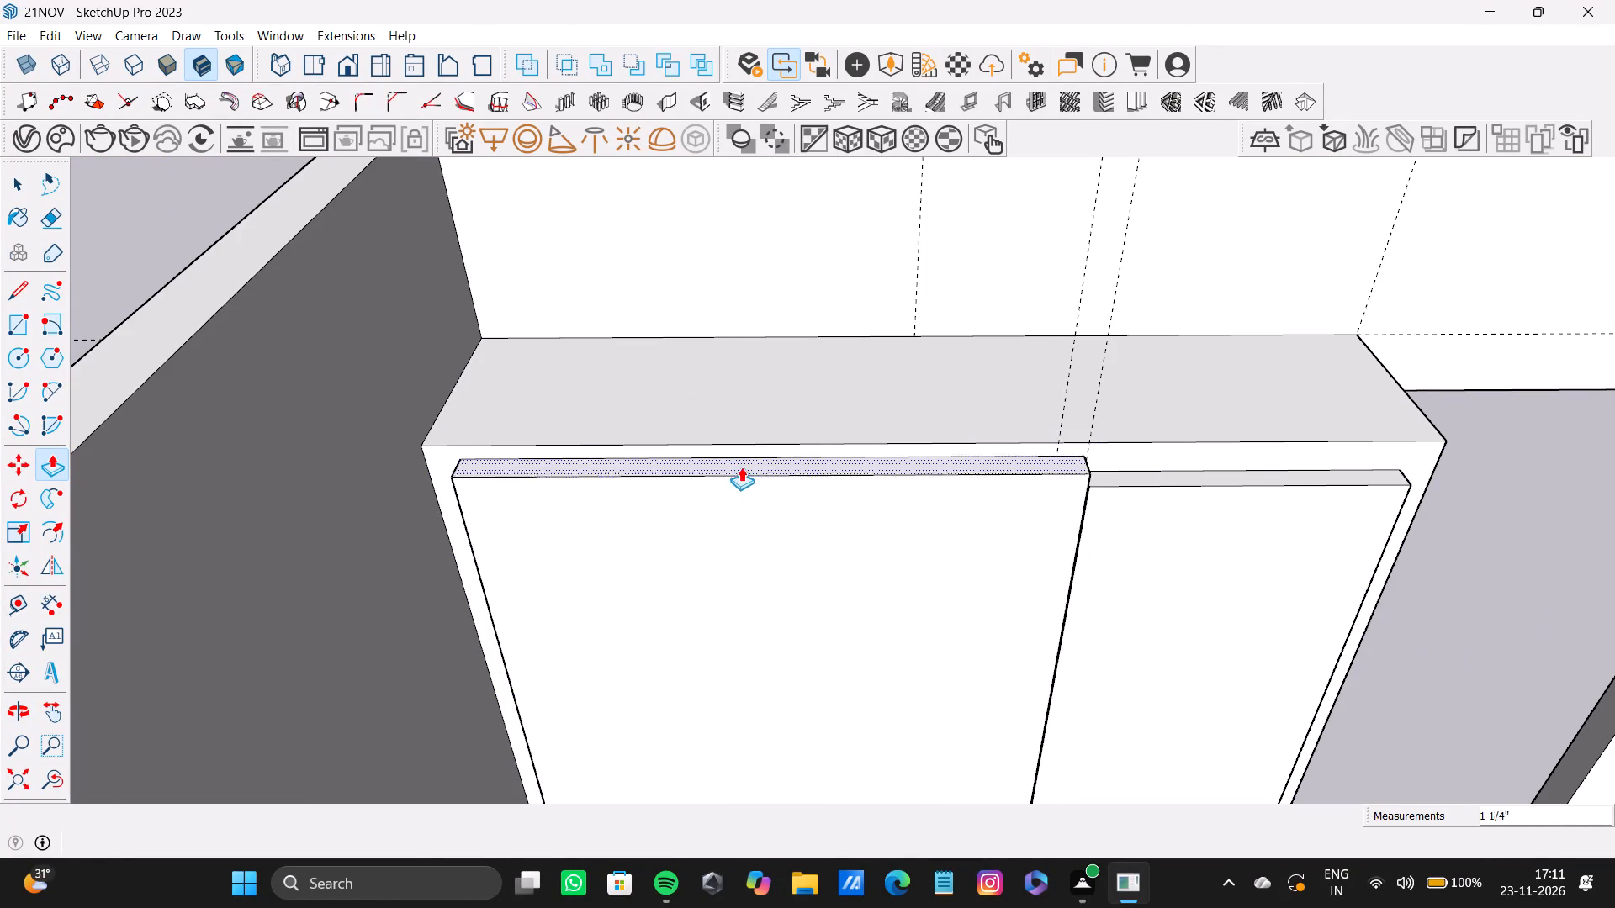
{"action": "left_click_drag", "start_coordinate": [741, 467], "coordinate": [743, 466]}
Pull the wider door's outer side face out toward the side wall, over the frame's vertical strip.
{"action": "scroll", "coordinate": [426, 483], "scroll_direction": "up", "scroll_amount": 10}
{"action": "middle_click_drag", "start_coordinate": [467, 469], "coordinate": [554, 487]}
{"action": "scroll", "coordinate": [526, 516], "scroll_direction": "up", "scroll_amount": 5}
{"action": "scroll", "coordinate": [525, 516], "scroll_direction": "down", "scroll_amount": 3}
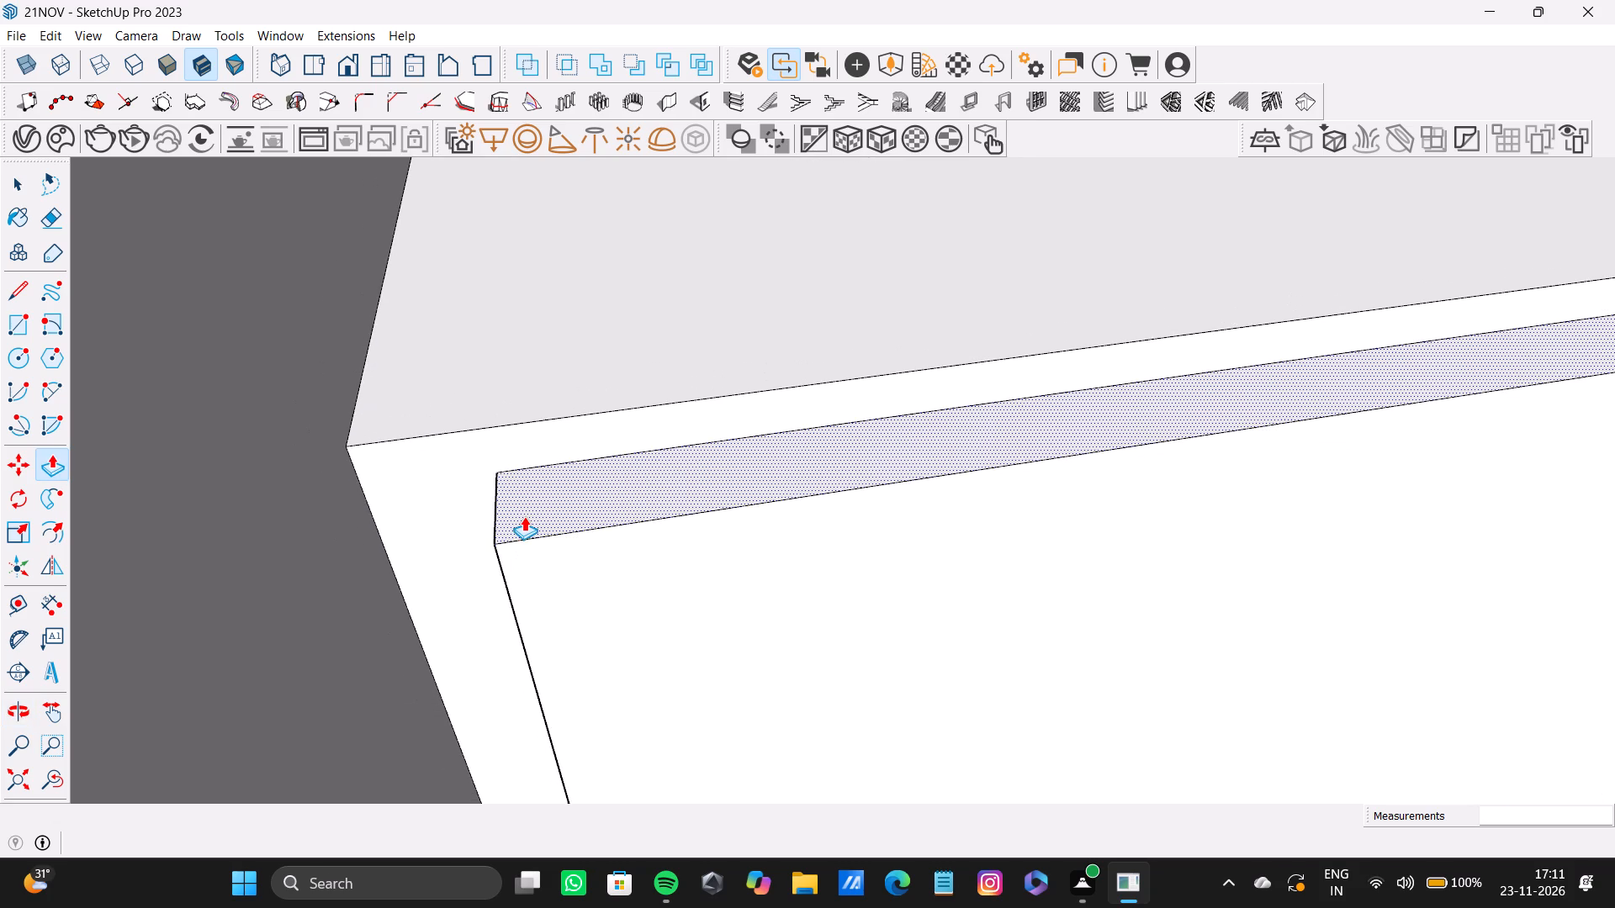
{"action": "middle_click_drag", "start_coordinate": [524, 516], "coordinate": [807, 449], "text": "shift"}
{"action": "scroll", "coordinate": [700, 433], "scroll_direction": "down", "scroll_amount": 4}
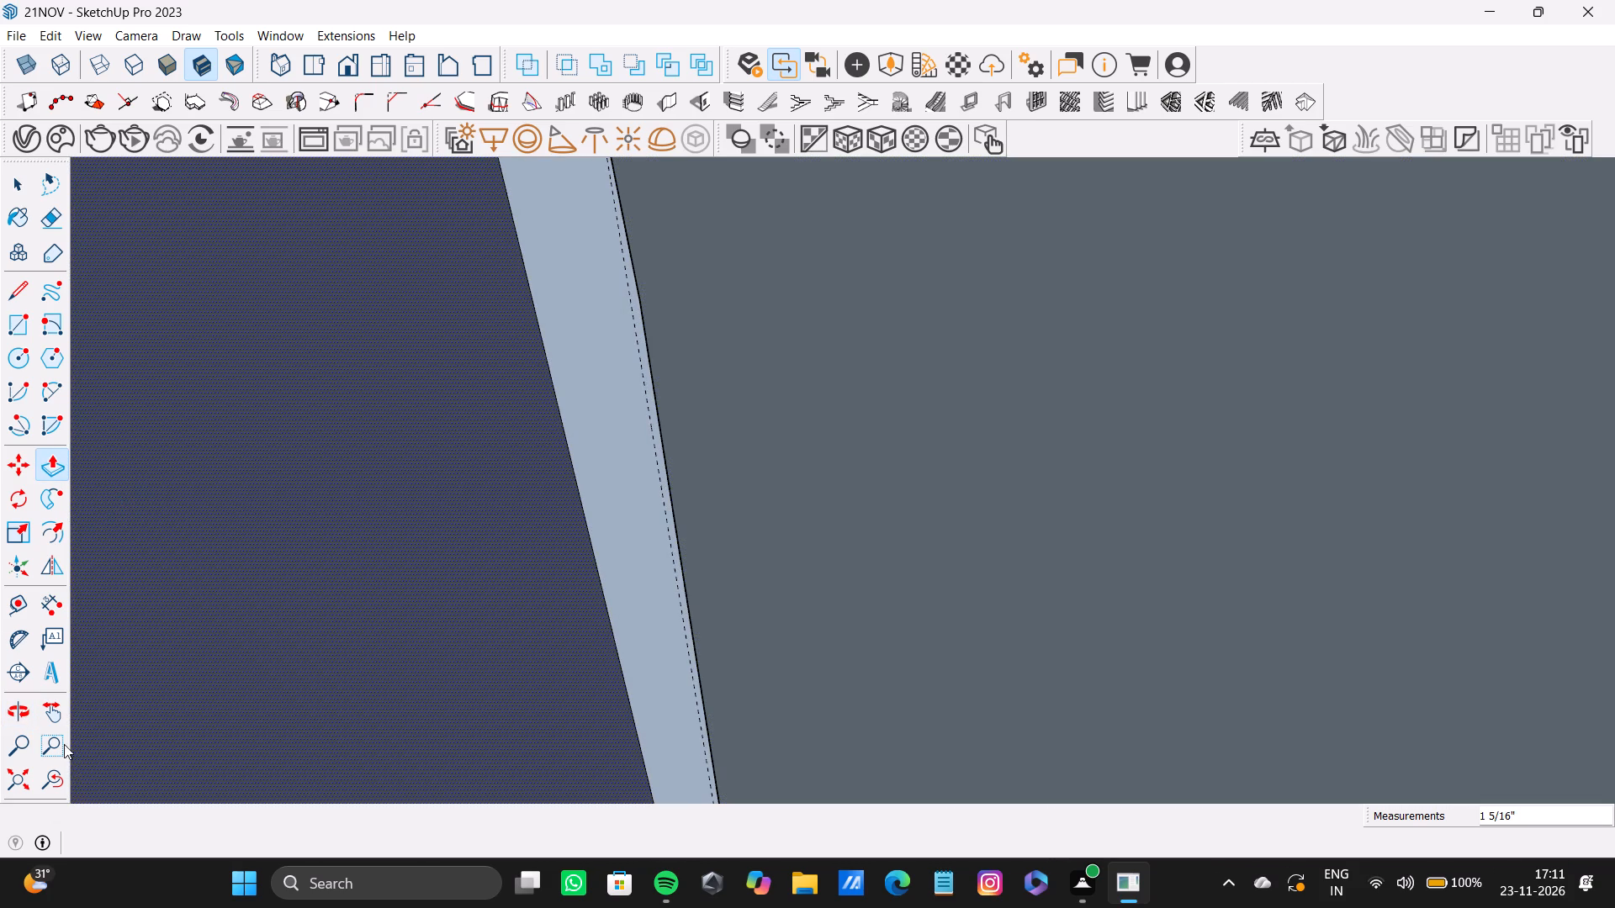
{"action": "left_click", "coordinate": [25, 773]}
{"action": "scroll", "coordinate": [686, 494], "scroll_direction": "down", "scroll_amount": 5}
{"action": "scroll", "coordinate": [535, 647], "scroll_direction": "up", "scroll_amount": 12, "text": "shift"}
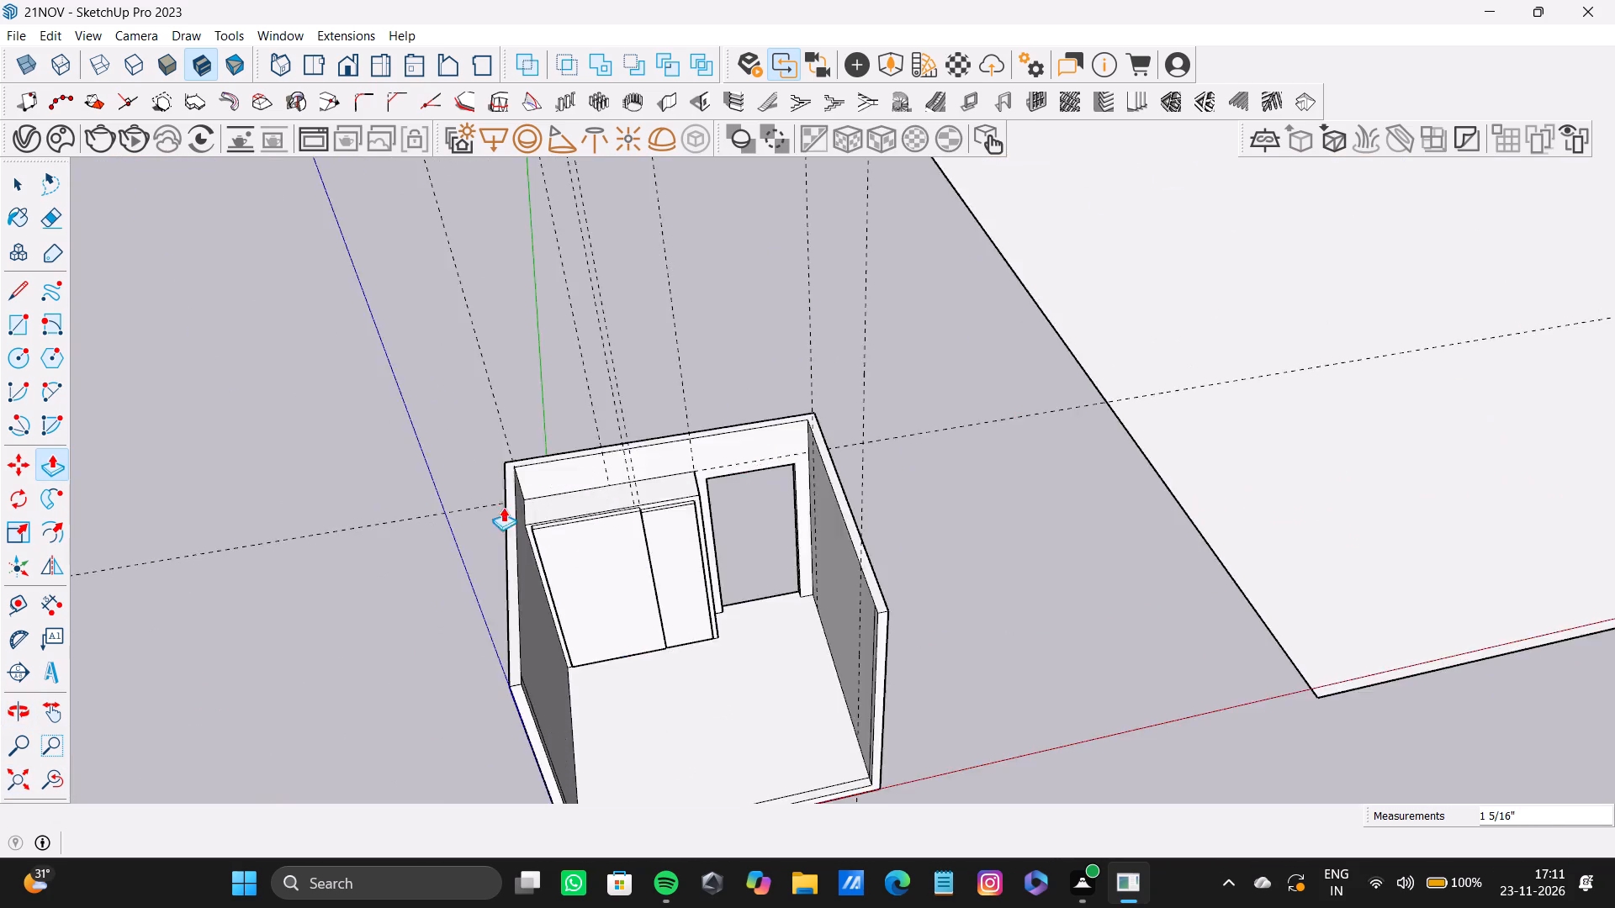
{"action": "scroll", "coordinate": [503, 507], "scroll_direction": "up", "scroll_amount": 20, "text": "shift"}
{"action": "scroll", "coordinate": [503, 507], "scroll_direction": "up", "scroll_amount": 3, "text": "shift"}
{"action": "middle_click_drag", "start_coordinate": [532, 504], "coordinate": [701, 489], "text": "shift"}
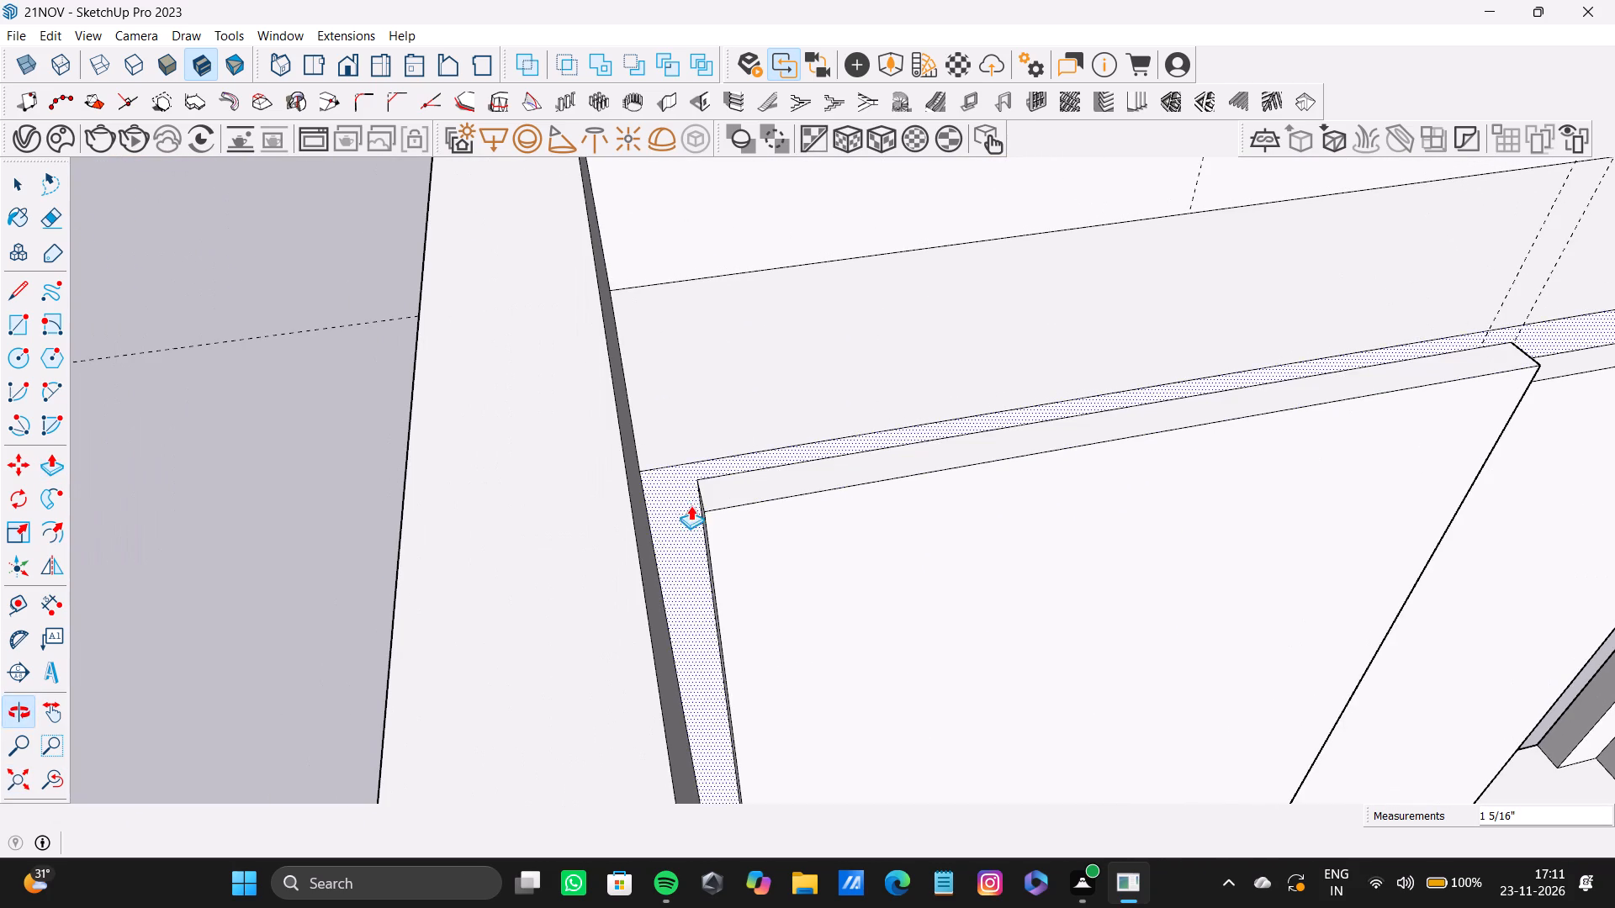
{"action": "scroll", "coordinate": [707, 546], "scroll_direction": "up", "scroll_amount": 6}
{"action": "left_click_drag", "start_coordinate": [704, 536], "coordinate": [683, 536]}
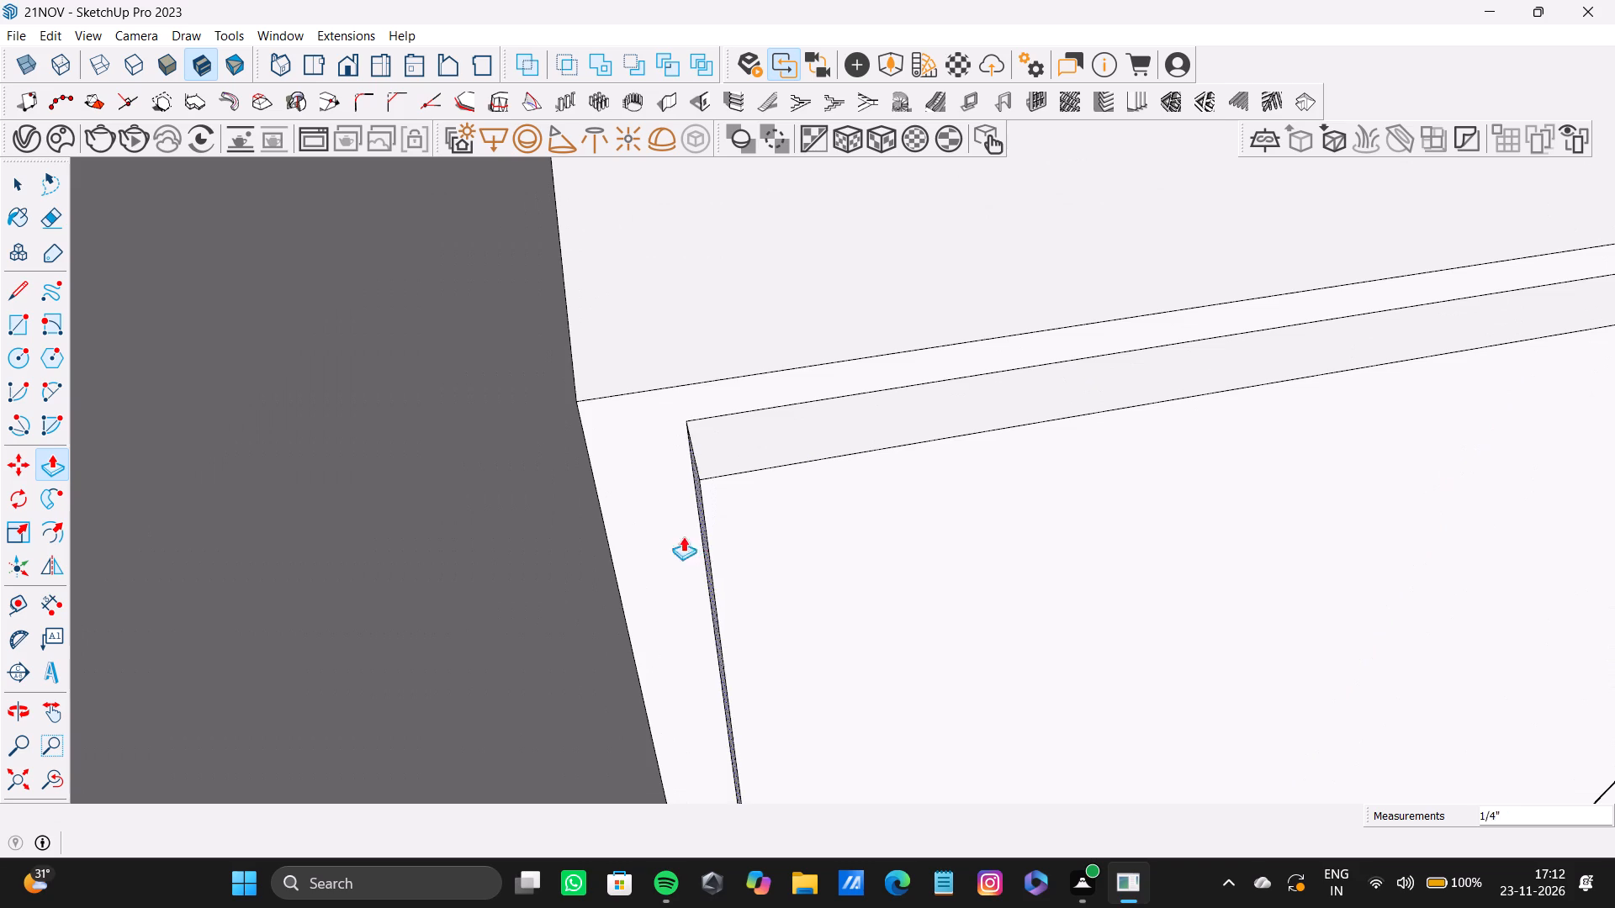
{"action": "left_click_drag", "start_coordinate": [683, 536], "coordinate": [637, 541]}
Pull the doorway-side door's top face up until it is level with the wider door's top.
{"action": "scroll", "coordinate": [638, 549], "scroll_direction": "down", "scroll_amount": 20}
{"action": "middle_click_drag", "start_coordinate": [1101, 621], "coordinate": [918, 562], "text": "shift"}
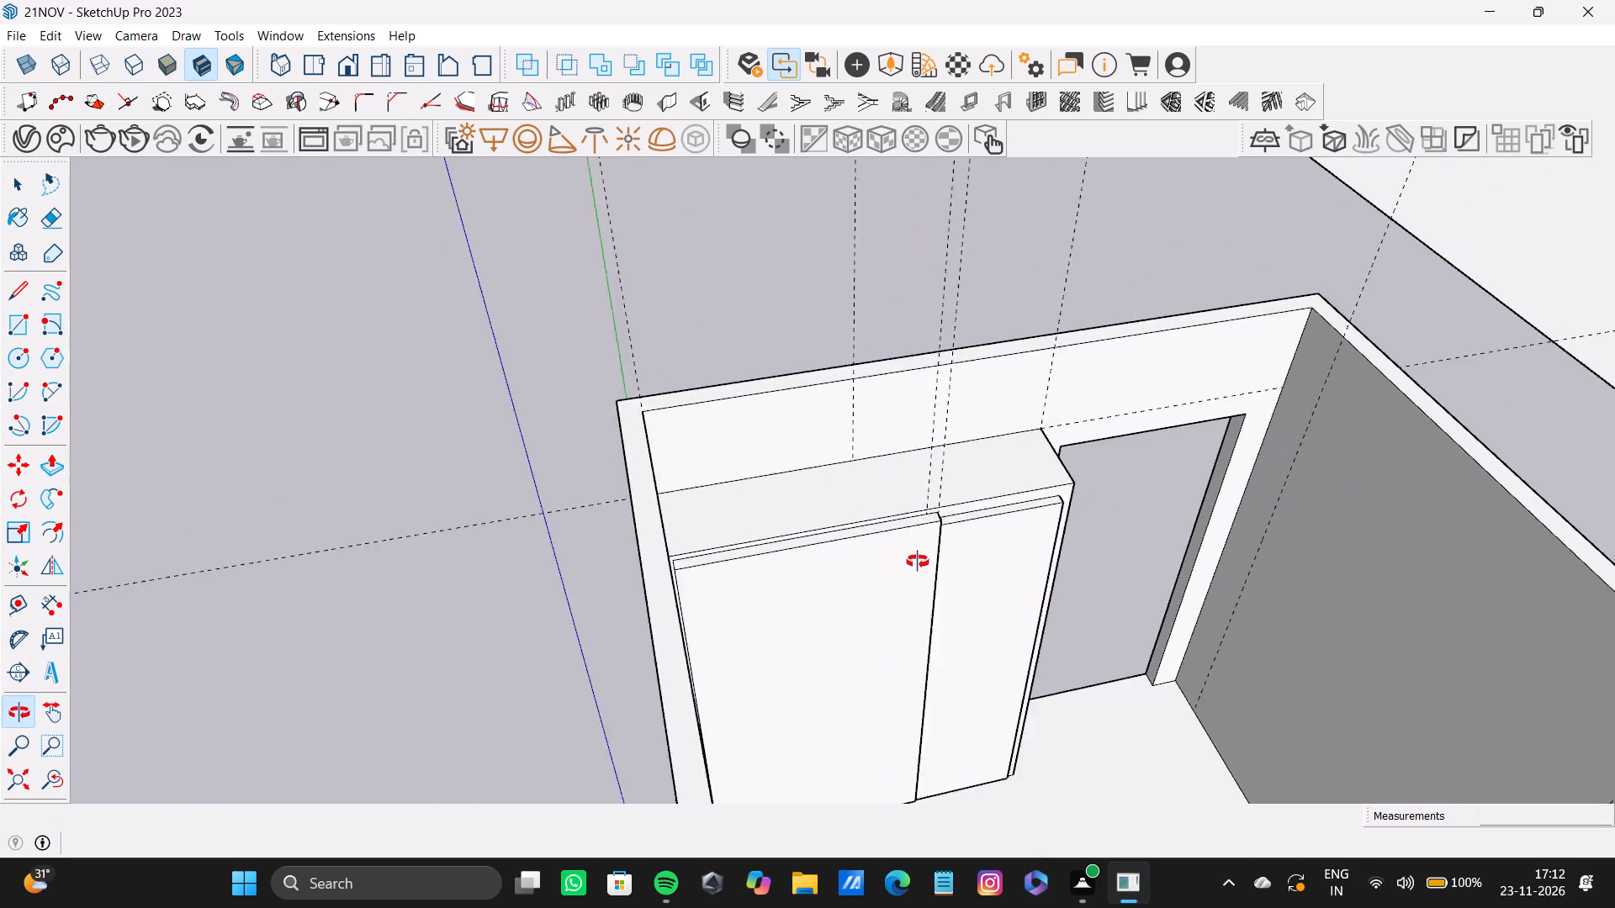
{"action": "middle_click_drag", "start_coordinate": [918, 562], "coordinate": [769, 518], "text": "shift"}
{"action": "scroll", "coordinate": [788, 488], "scroll_direction": "up", "scroll_amount": 15}
{"action": "left_click_drag", "start_coordinate": [781, 414], "coordinate": [752, 389]}
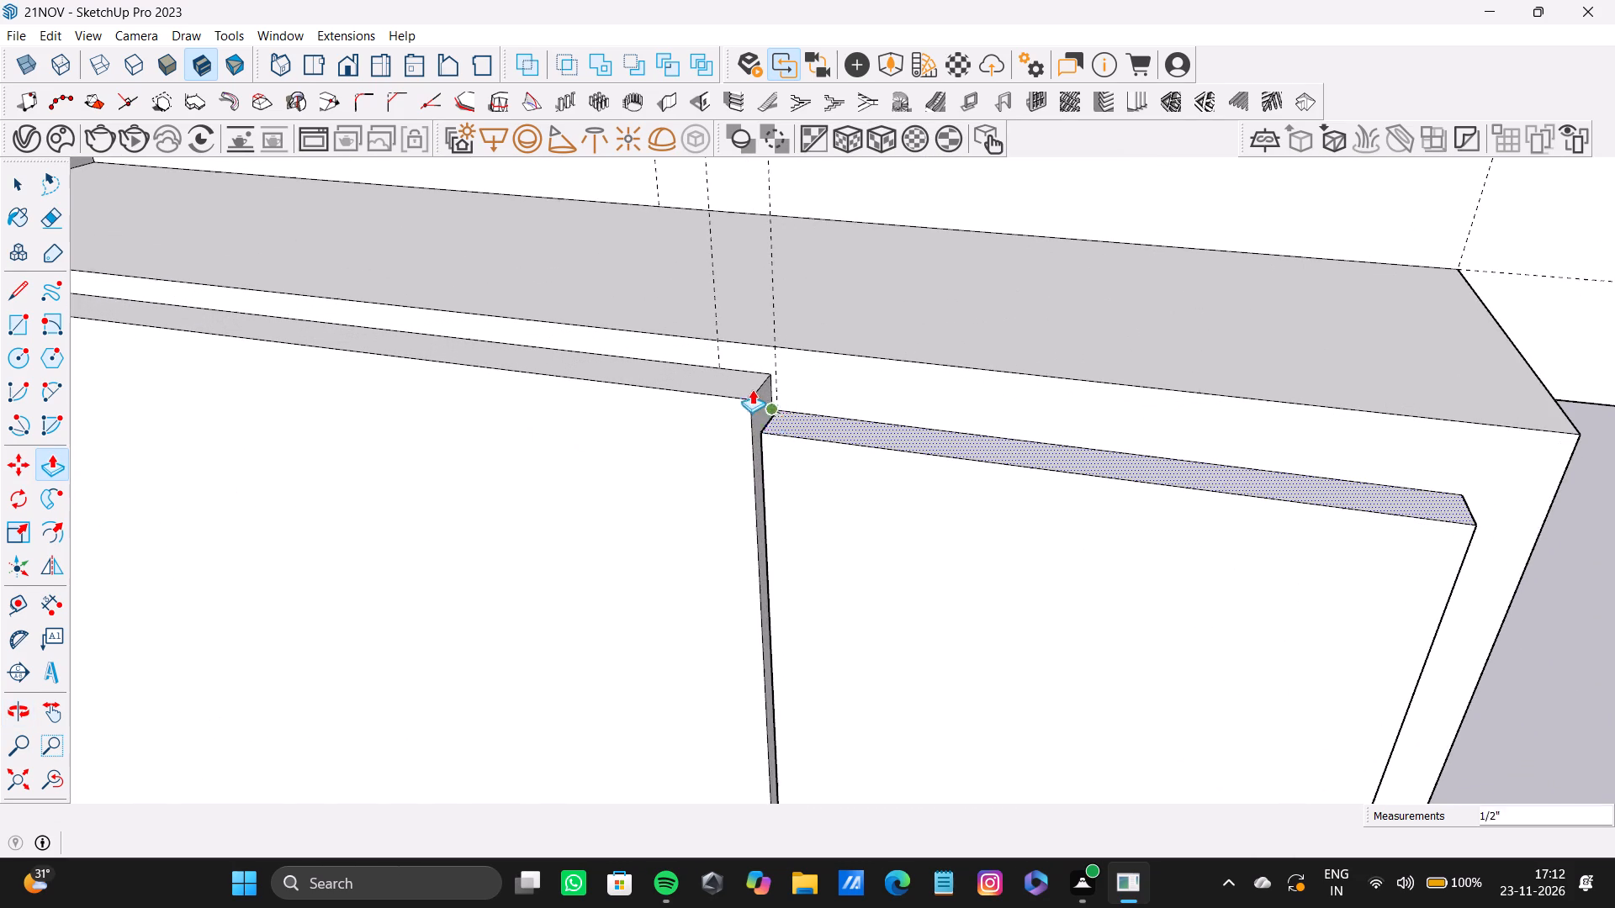
{"action": "left_click_drag", "start_coordinate": [752, 389], "coordinate": [741, 382]}
Pull the doorway-side door's outer side face out about 1 1/2" toward the wardrobe's doorway-side edge.
{"action": "scroll", "coordinate": [853, 455], "scroll_direction": "down", "scroll_amount": 15}
{"action": "middle_click_drag", "start_coordinate": [922, 555], "coordinate": [890, 555], "text": "shift"}
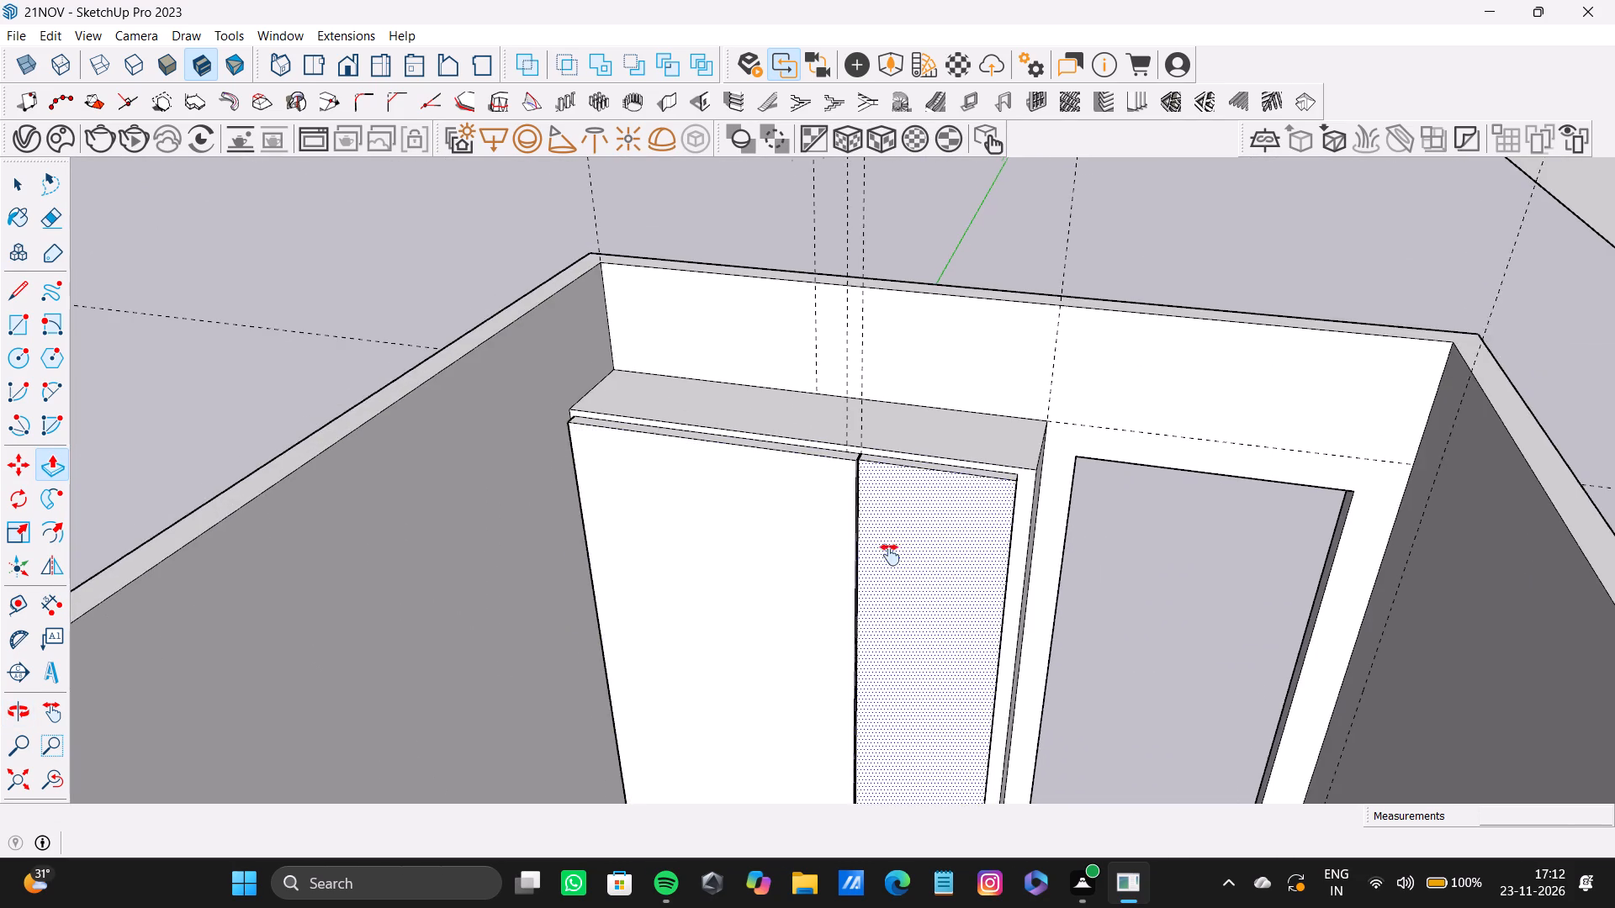
{"action": "middle_click_drag", "start_coordinate": [890, 555], "coordinate": [655, 529], "text": "shift"}
{"action": "scroll", "coordinate": [696, 506], "scroll_direction": "up", "scroll_amount": 8}
{"action": "left_click_drag", "start_coordinate": [750, 430], "coordinate": [782, 439]}
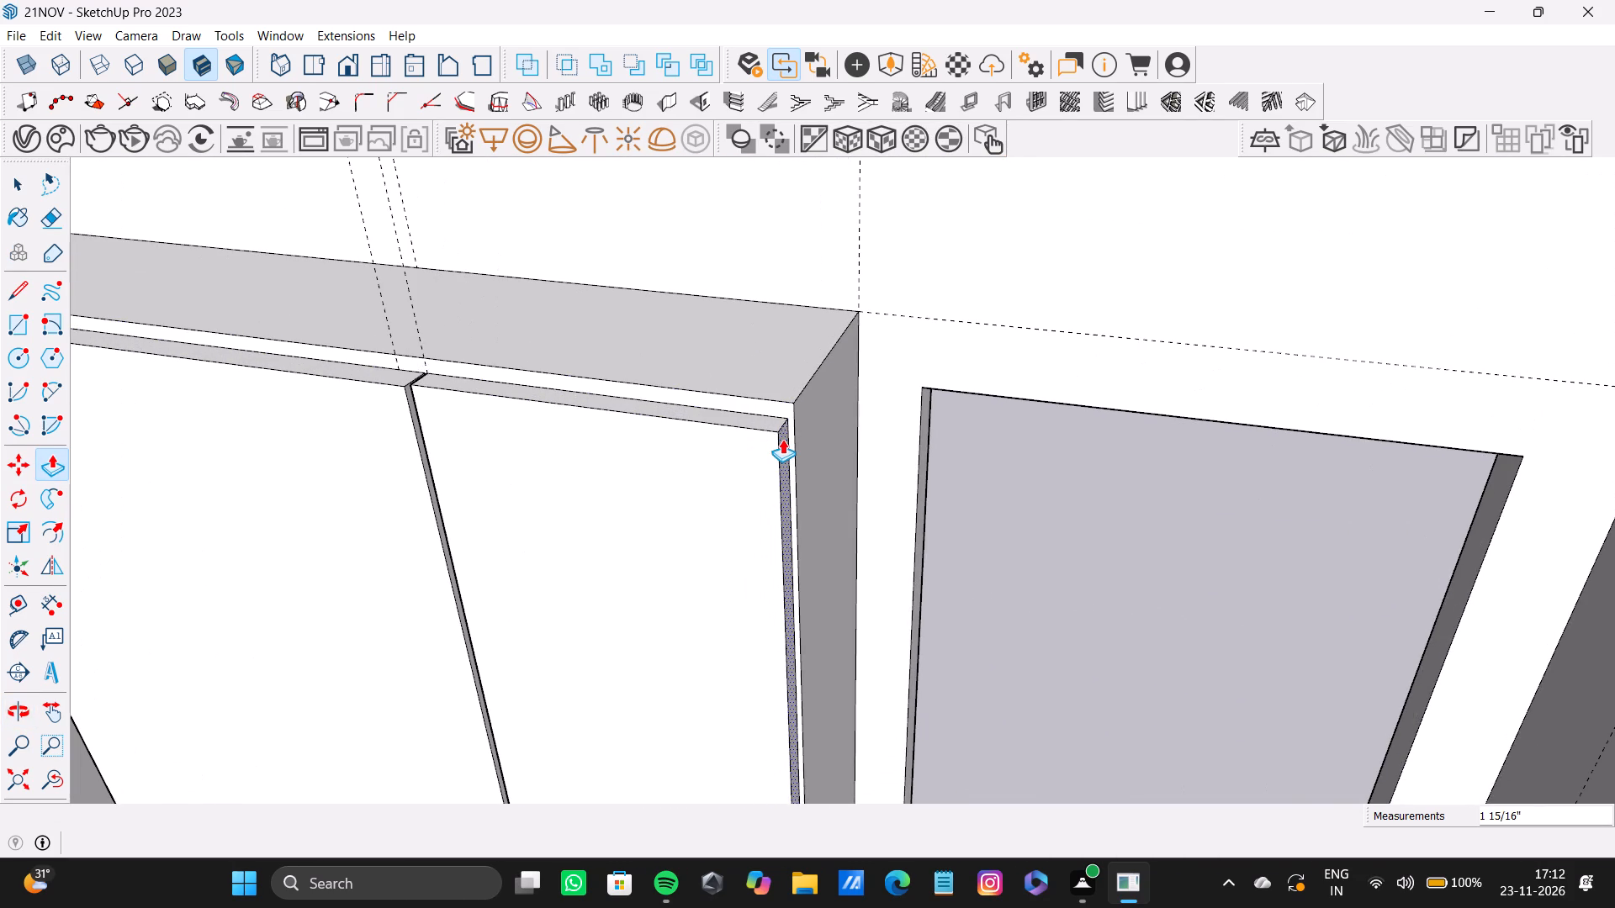
{"action": "left_click_drag", "start_coordinate": [782, 439], "coordinate": [775, 440]}
Examine the enlarged doors against the wardrobe frame and the gap between them, from afar and up close.
{"action": "scroll", "coordinate": [741, 521], "scroll_direction": "down", "scroll_amount": 20}
{"action": "middle_click_drag", "start_coordinate": [722, 571], "coordinate": [745, 473], "text": "shift"}
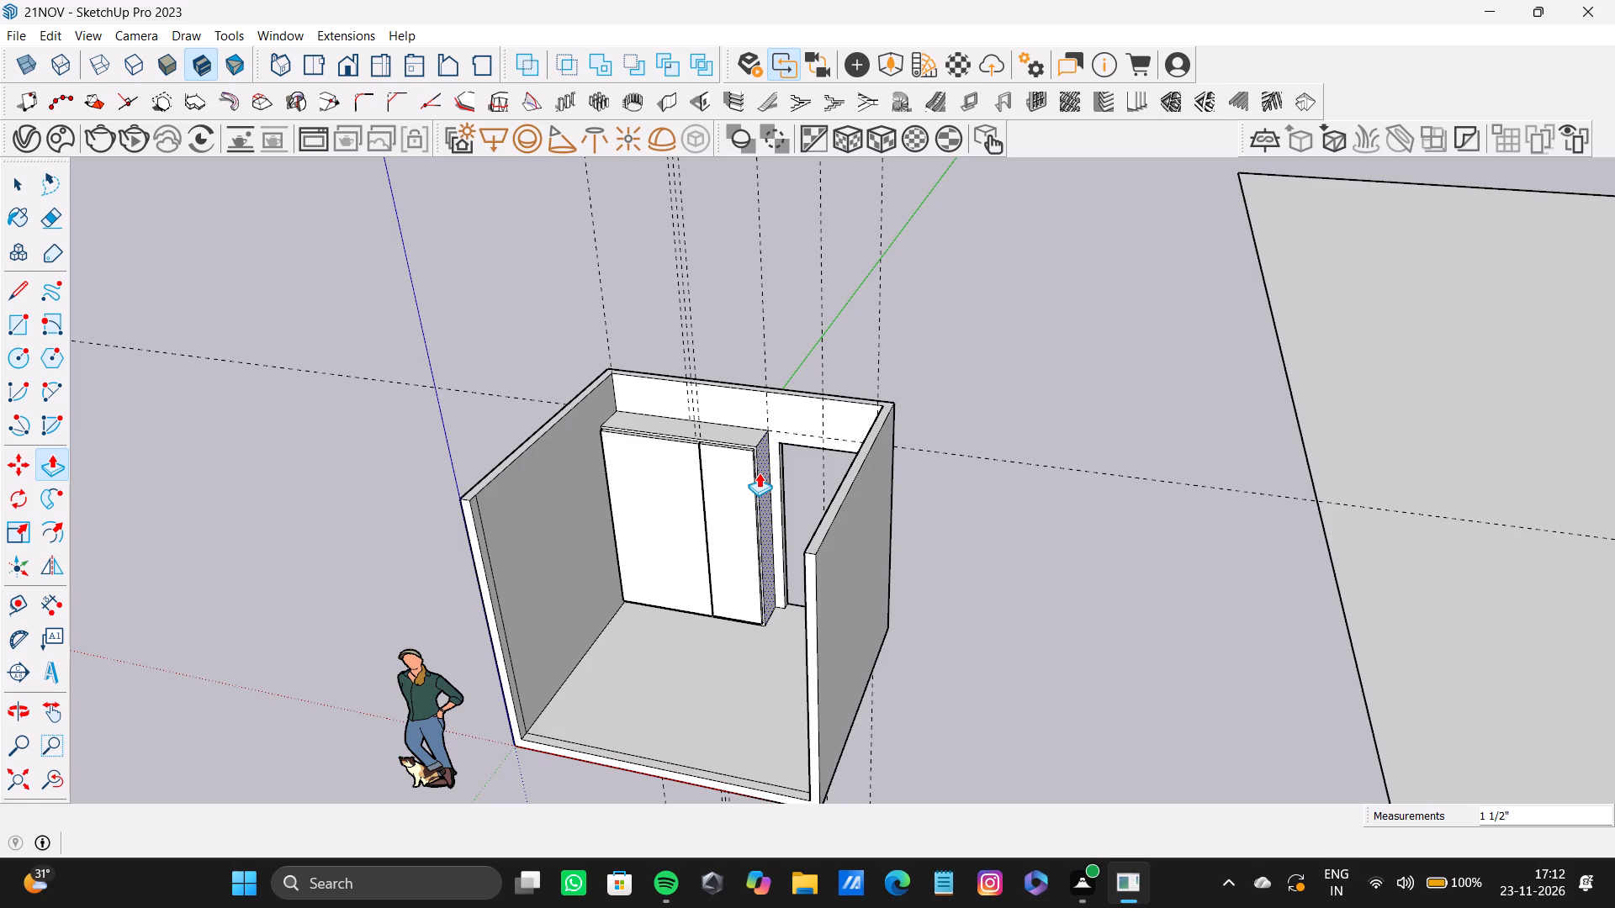
{"action": "scroll", "coordinate": [744, 563], "scroll_direction": "down", "scroll_amount": 12}
{"action": "scroll", "coordinate": [740, 542], "scroll_direction": "up", "scroll_amount": 3, "text": "shift"}
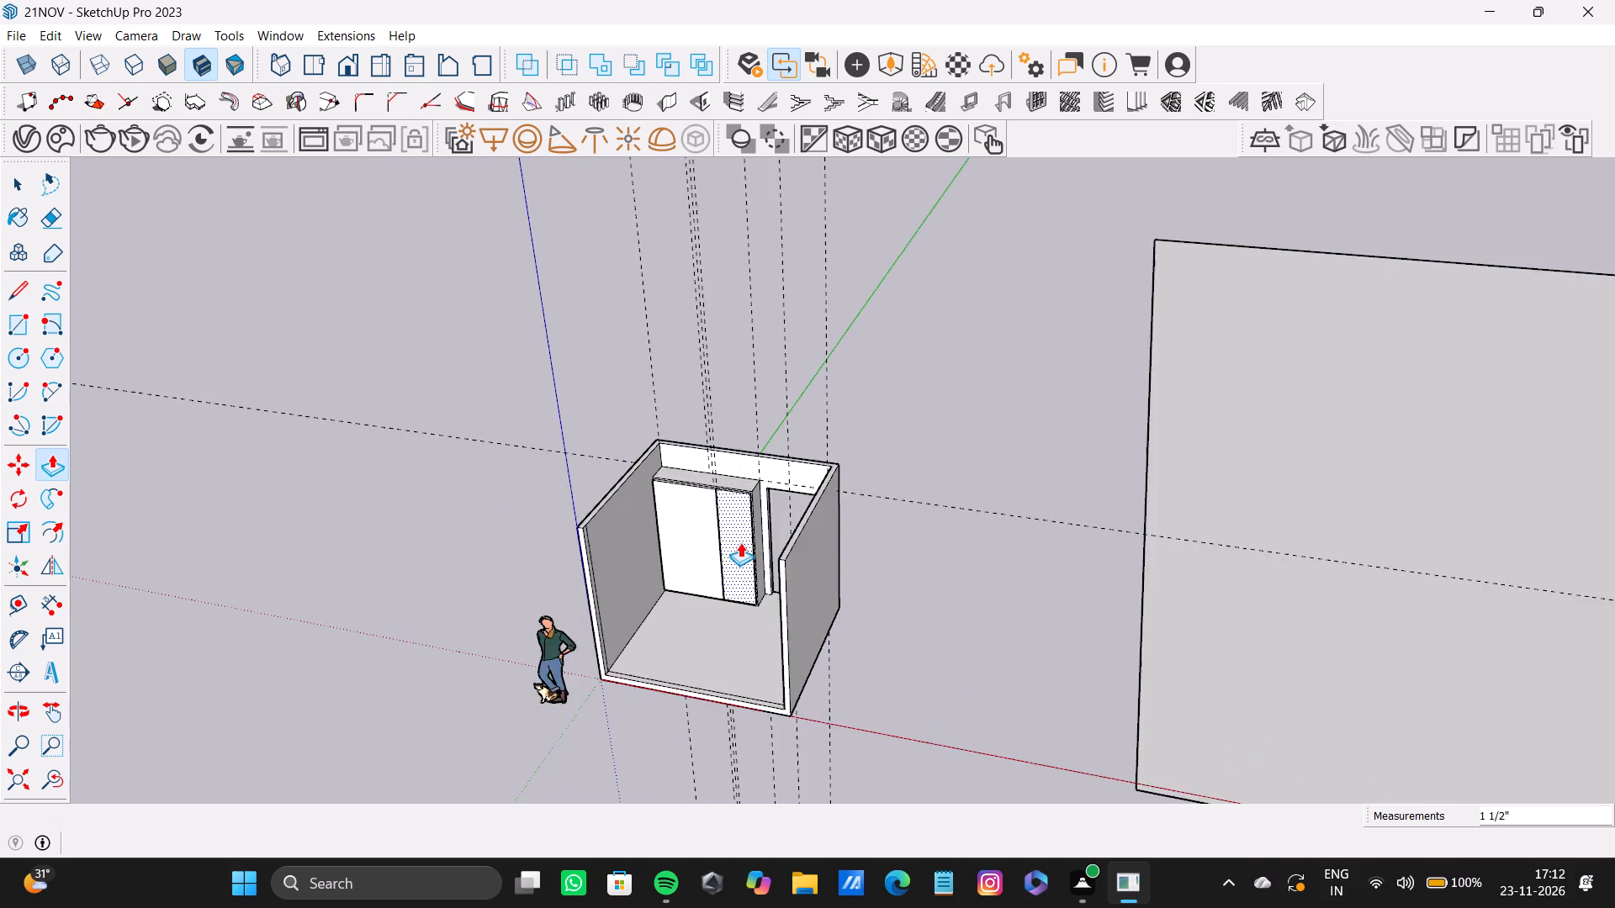
{"action": "scroll", "coordinate": [740, 542], "scroll_direction": "up", "scroll_amount": 11, "text": "shift"}
{"action": "scroll", "coordinate": [713, 490], "scroll_direction": "down", "scroll_amount": 3}
{"action": "middle_click_drag", "start_coordinate": [721, 506], "coordinate": [748, 582], "text": "shift"}
{"action": "scroll", "coordinate": [744, 566], "scroll_direction": "up", "scroll_amount": 4}
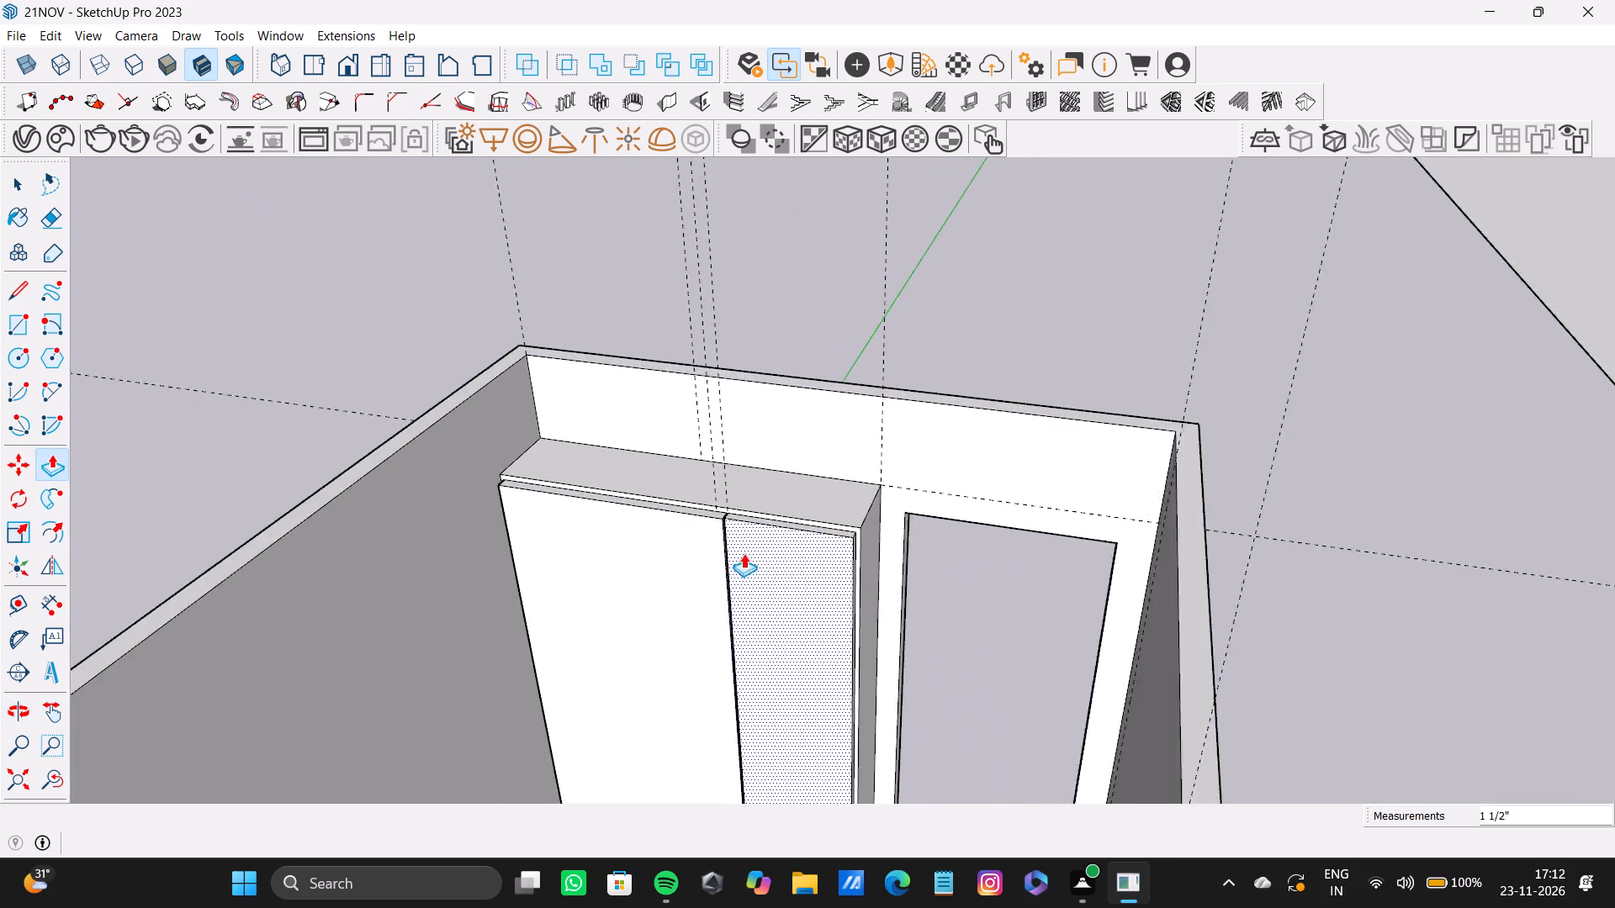
{"action": "scroll", "coordinate": [744, 553], "scroll_direction": "up", "scroll_amount": 16}
{"action": "scroll", "coordinate": [703, 488], "scroll_direction": "up", "scroll_amount": 10}
{"action": "middle_click_drag", "start_coordinate": [698, 481], "coordinate": [691, 664]}
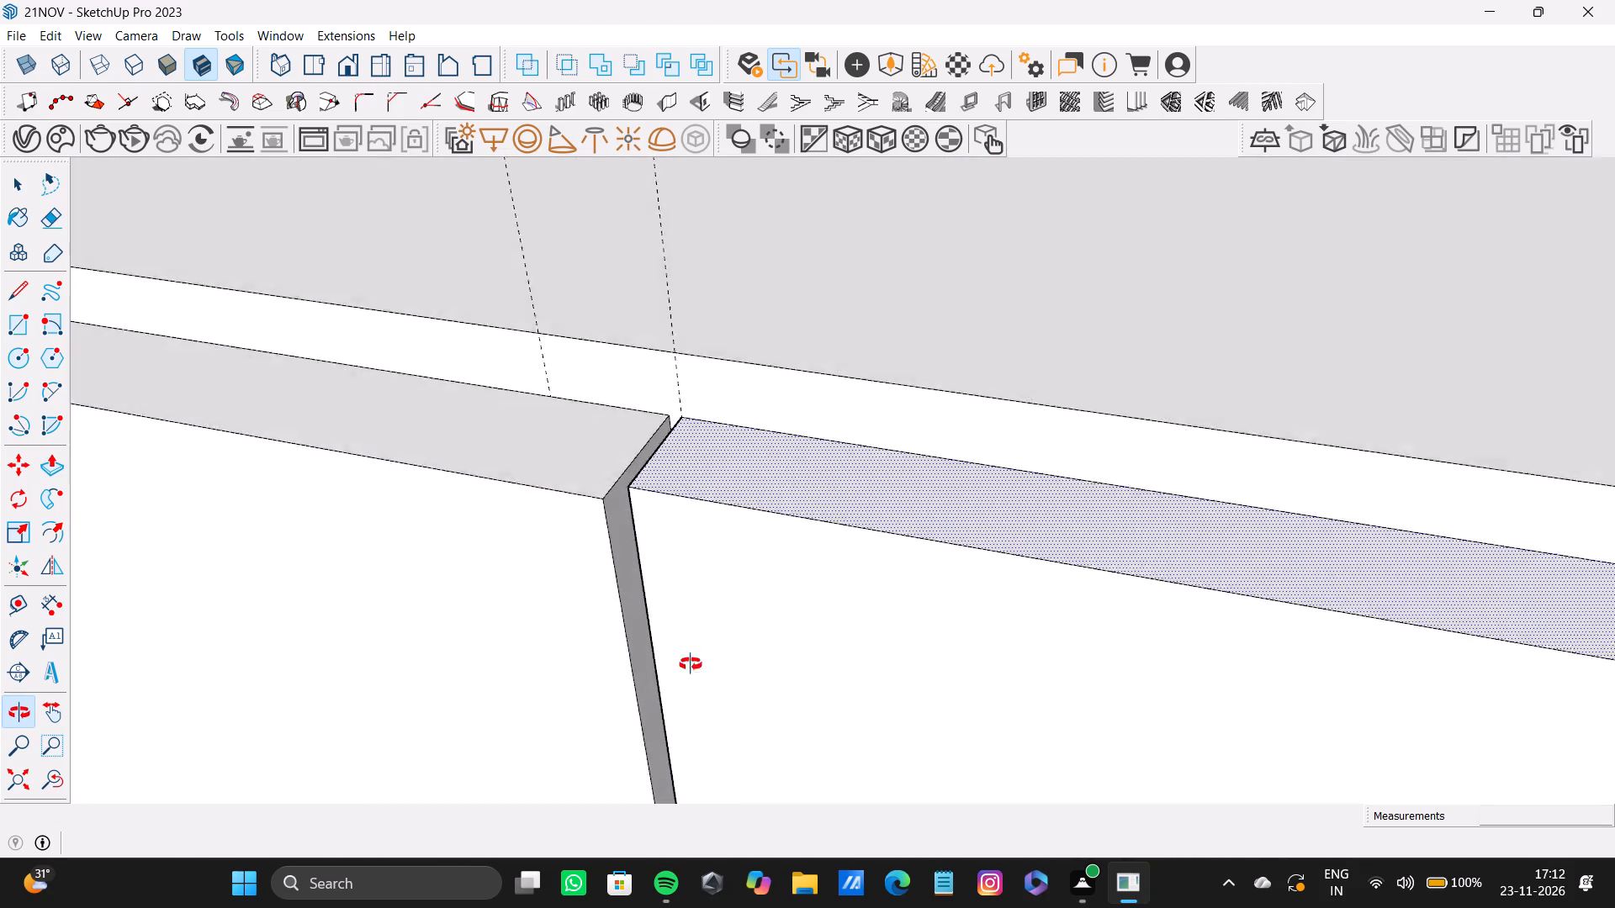
{"action": "middle_click_drag", "start_coordinate": [691, 664], "coordinate": [686, 733]}
{"action": "scroll", "coordinate": [686, 731], "scroll_direction": "down", "scroll_amount": 20}
{"action": "scroll", "coordinate": [686, 731], "scroll_direction": "down", "scroll_amount": 8}
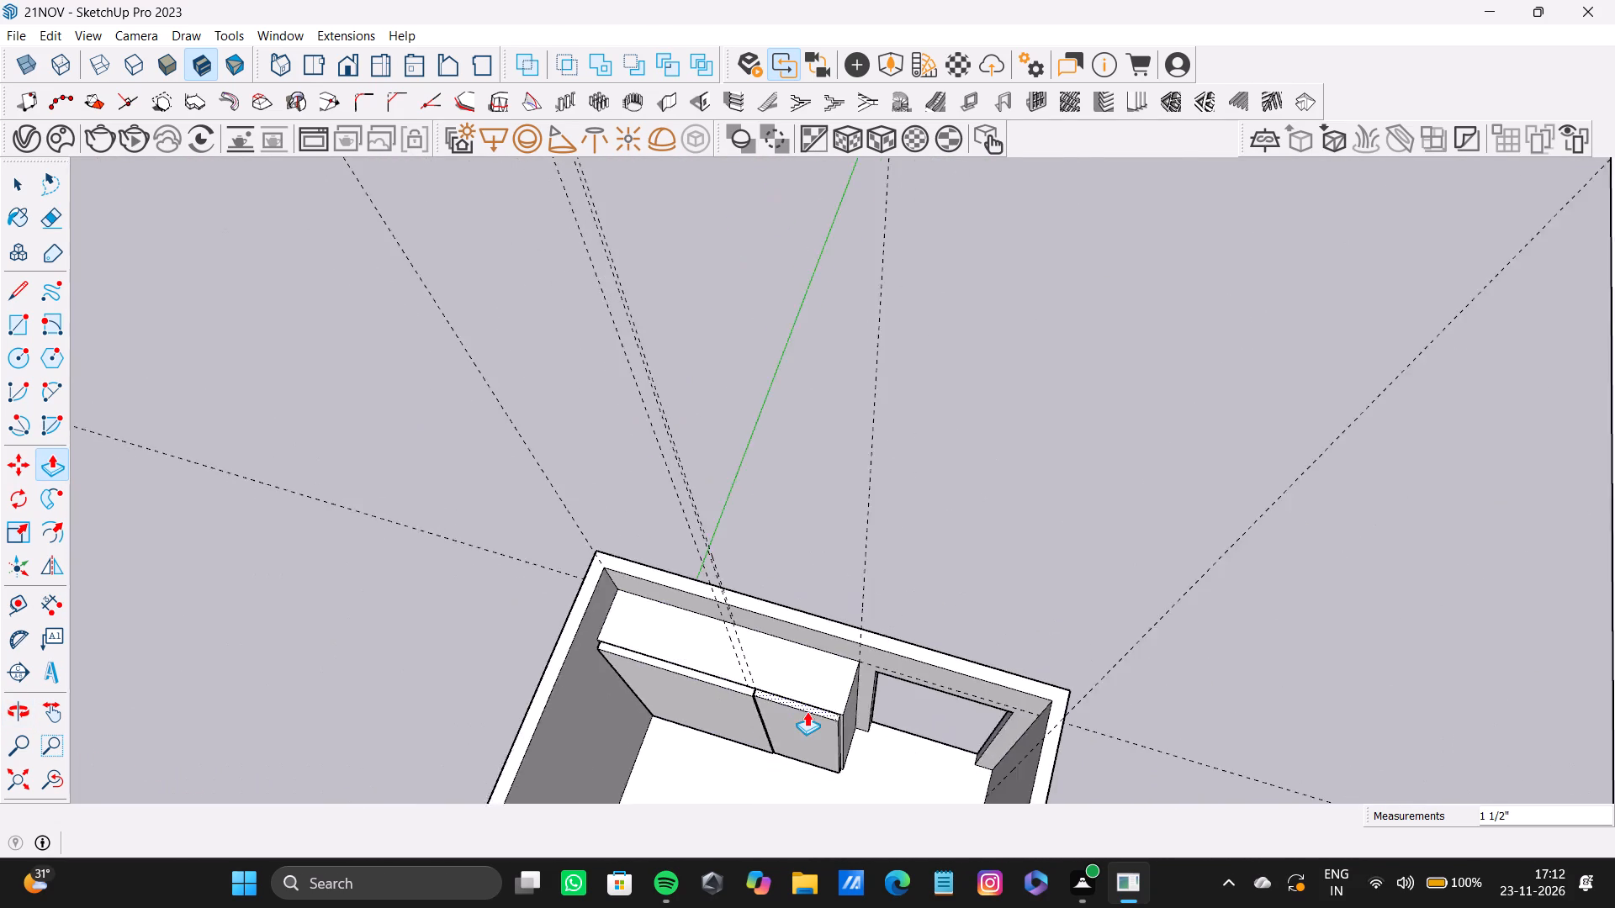
{"action": "scroll", "coordinate": [807, 711], "scroll_direction": "down", "scroll_amount": 3}
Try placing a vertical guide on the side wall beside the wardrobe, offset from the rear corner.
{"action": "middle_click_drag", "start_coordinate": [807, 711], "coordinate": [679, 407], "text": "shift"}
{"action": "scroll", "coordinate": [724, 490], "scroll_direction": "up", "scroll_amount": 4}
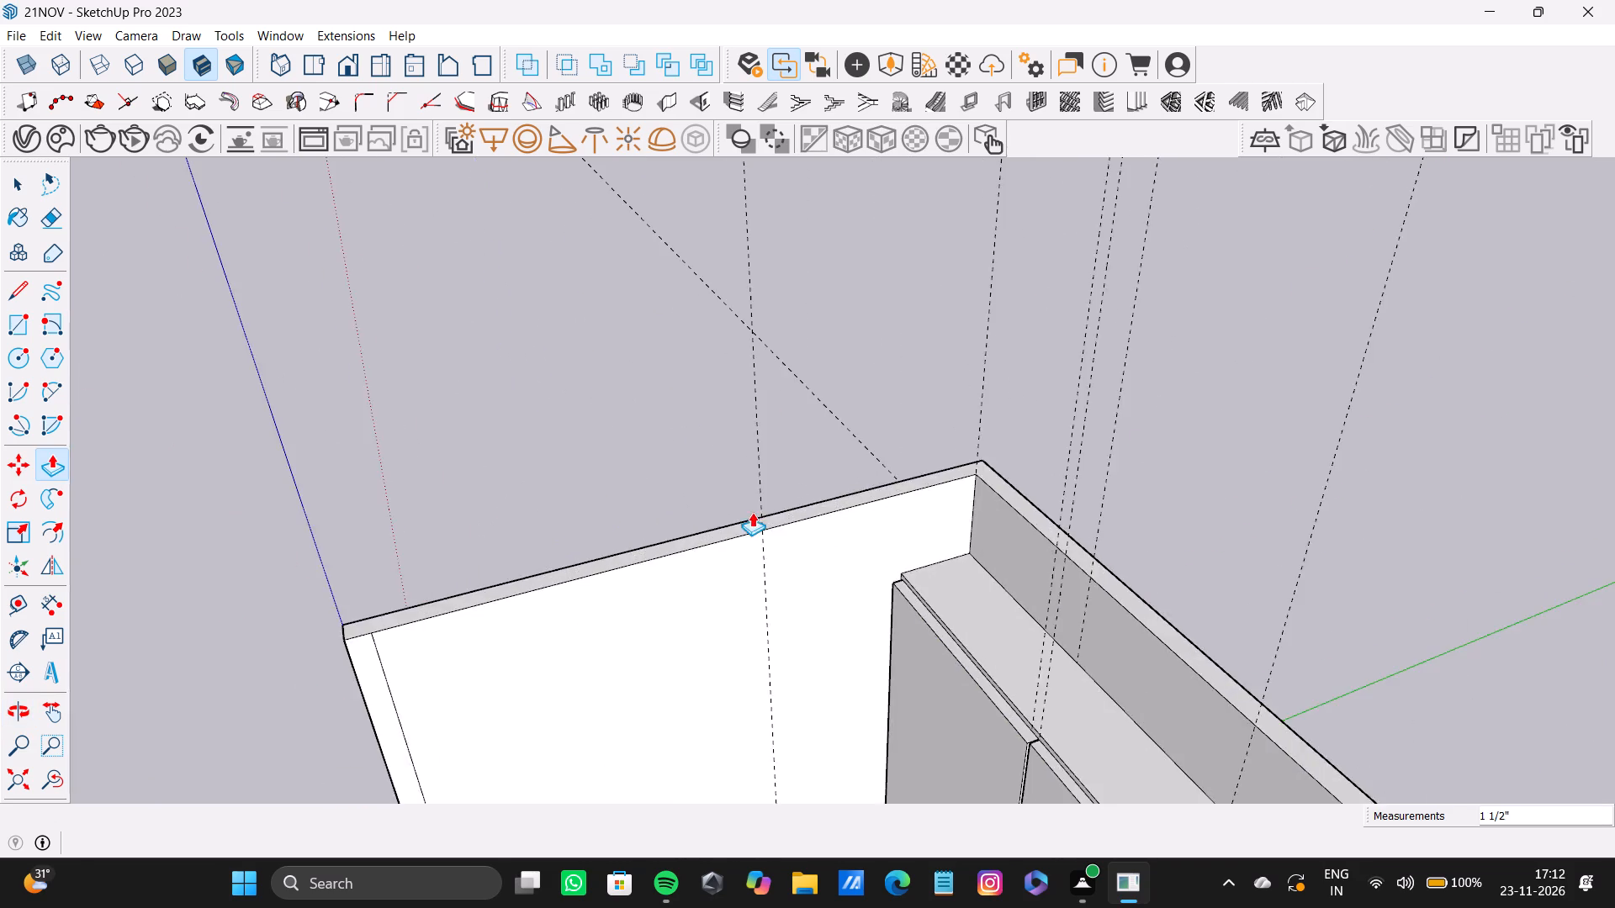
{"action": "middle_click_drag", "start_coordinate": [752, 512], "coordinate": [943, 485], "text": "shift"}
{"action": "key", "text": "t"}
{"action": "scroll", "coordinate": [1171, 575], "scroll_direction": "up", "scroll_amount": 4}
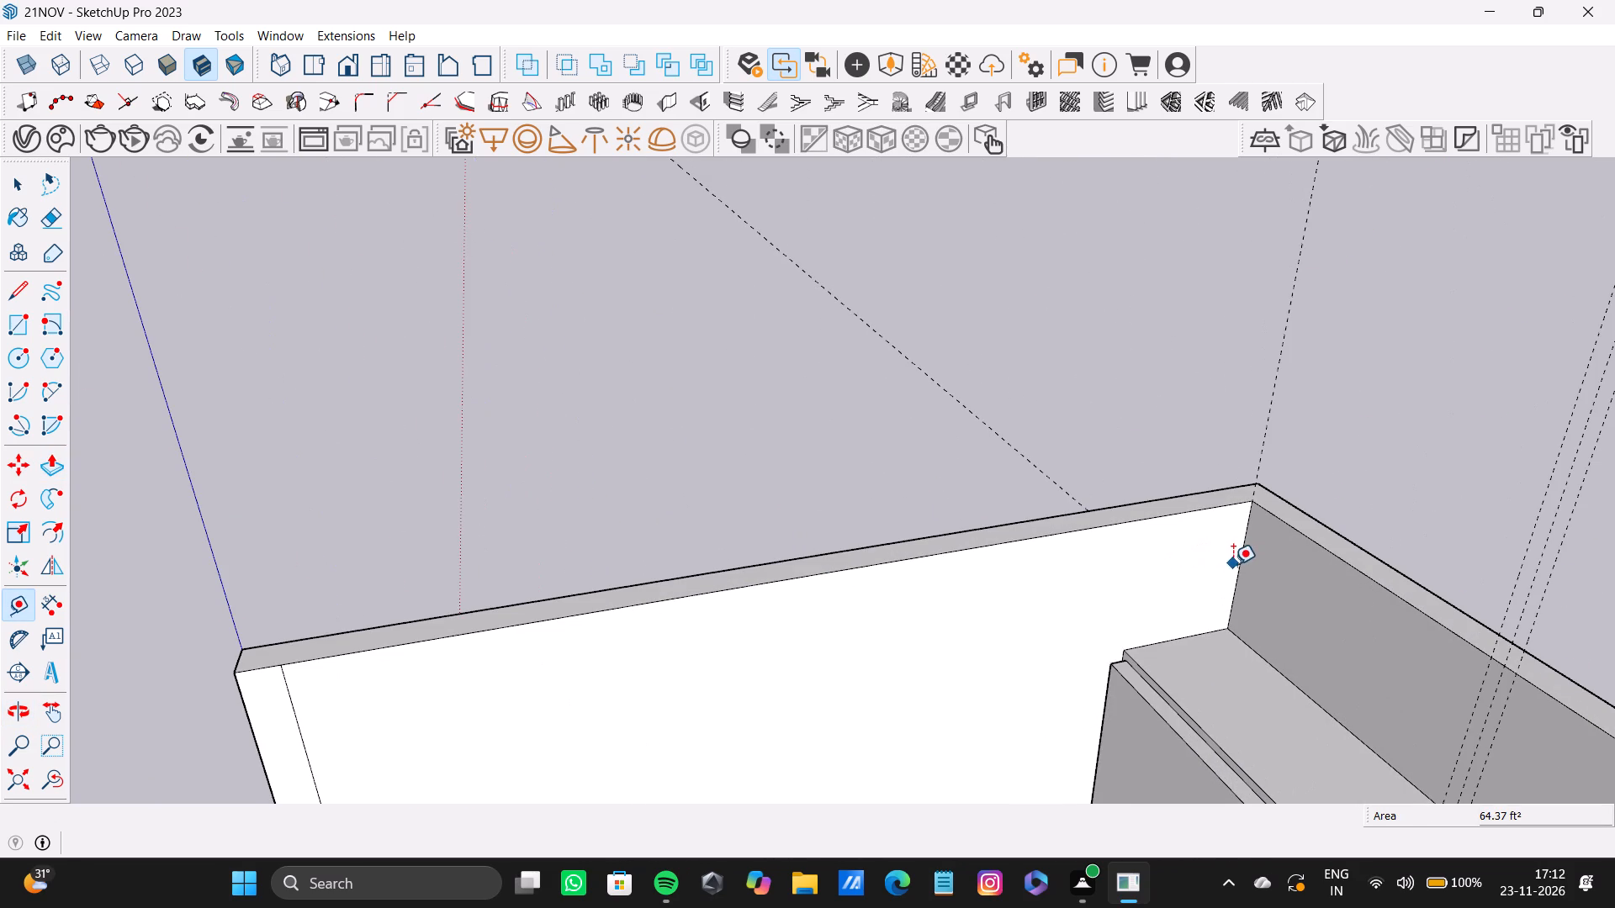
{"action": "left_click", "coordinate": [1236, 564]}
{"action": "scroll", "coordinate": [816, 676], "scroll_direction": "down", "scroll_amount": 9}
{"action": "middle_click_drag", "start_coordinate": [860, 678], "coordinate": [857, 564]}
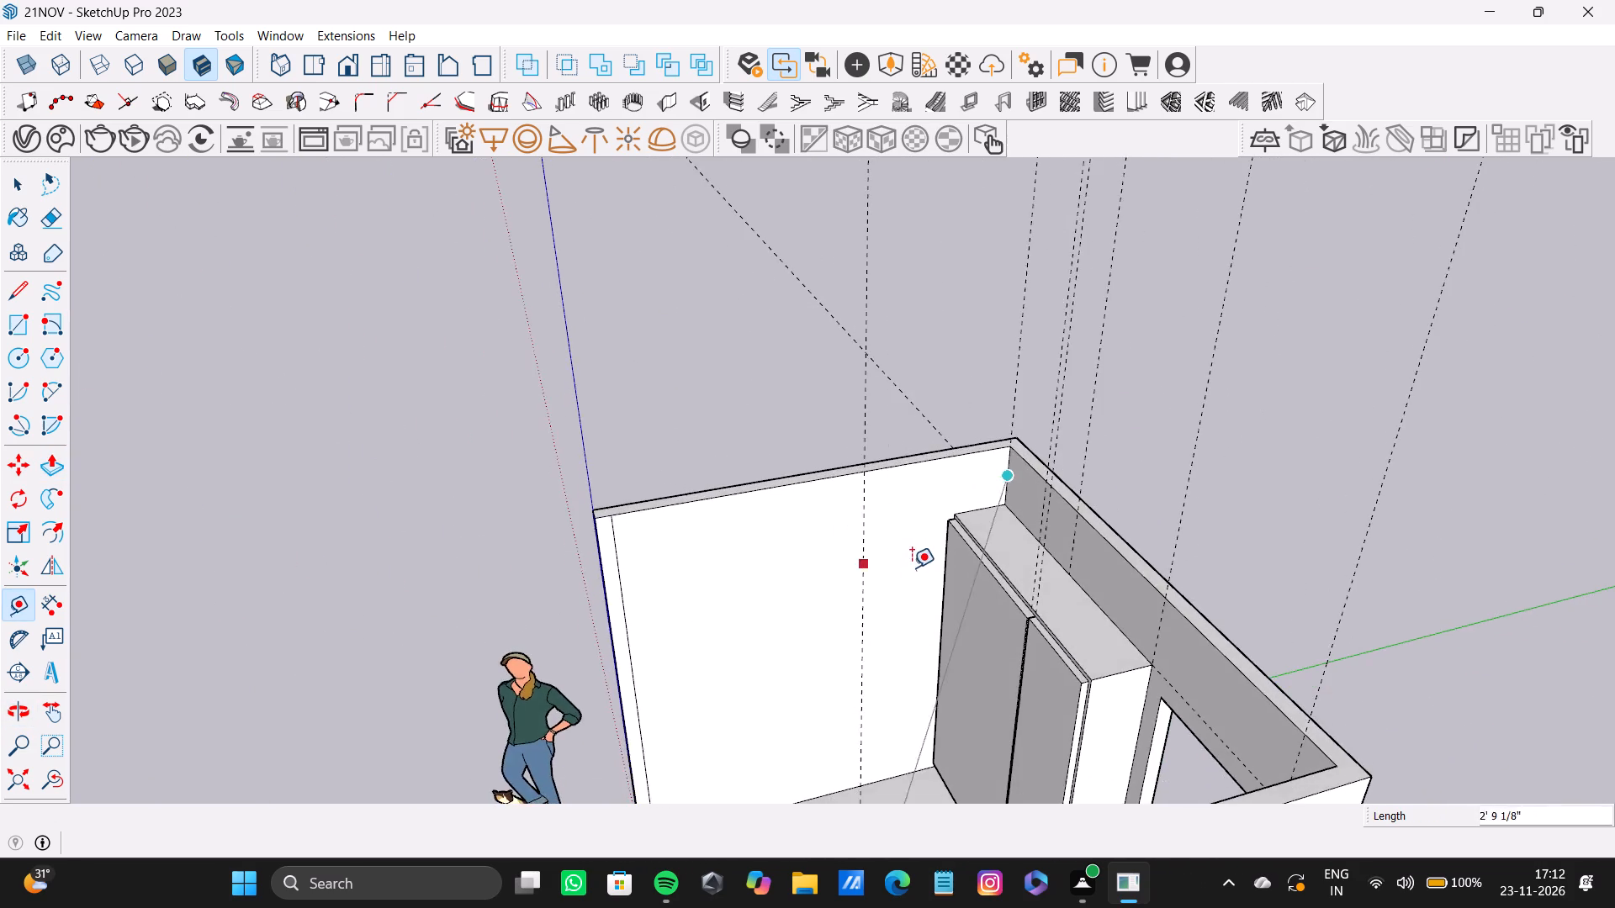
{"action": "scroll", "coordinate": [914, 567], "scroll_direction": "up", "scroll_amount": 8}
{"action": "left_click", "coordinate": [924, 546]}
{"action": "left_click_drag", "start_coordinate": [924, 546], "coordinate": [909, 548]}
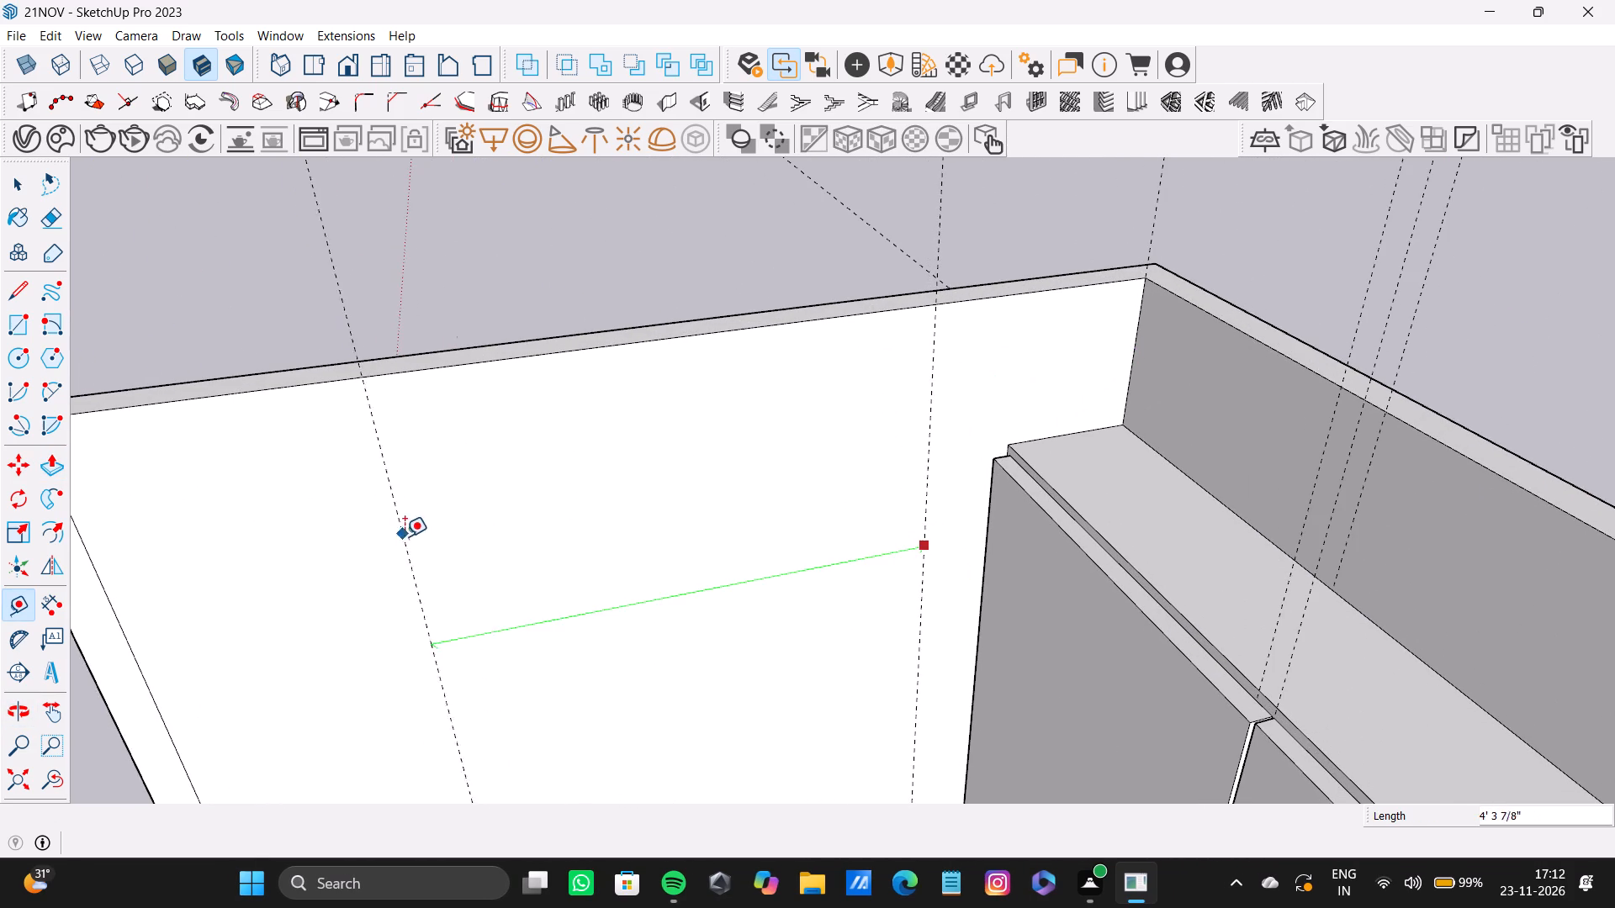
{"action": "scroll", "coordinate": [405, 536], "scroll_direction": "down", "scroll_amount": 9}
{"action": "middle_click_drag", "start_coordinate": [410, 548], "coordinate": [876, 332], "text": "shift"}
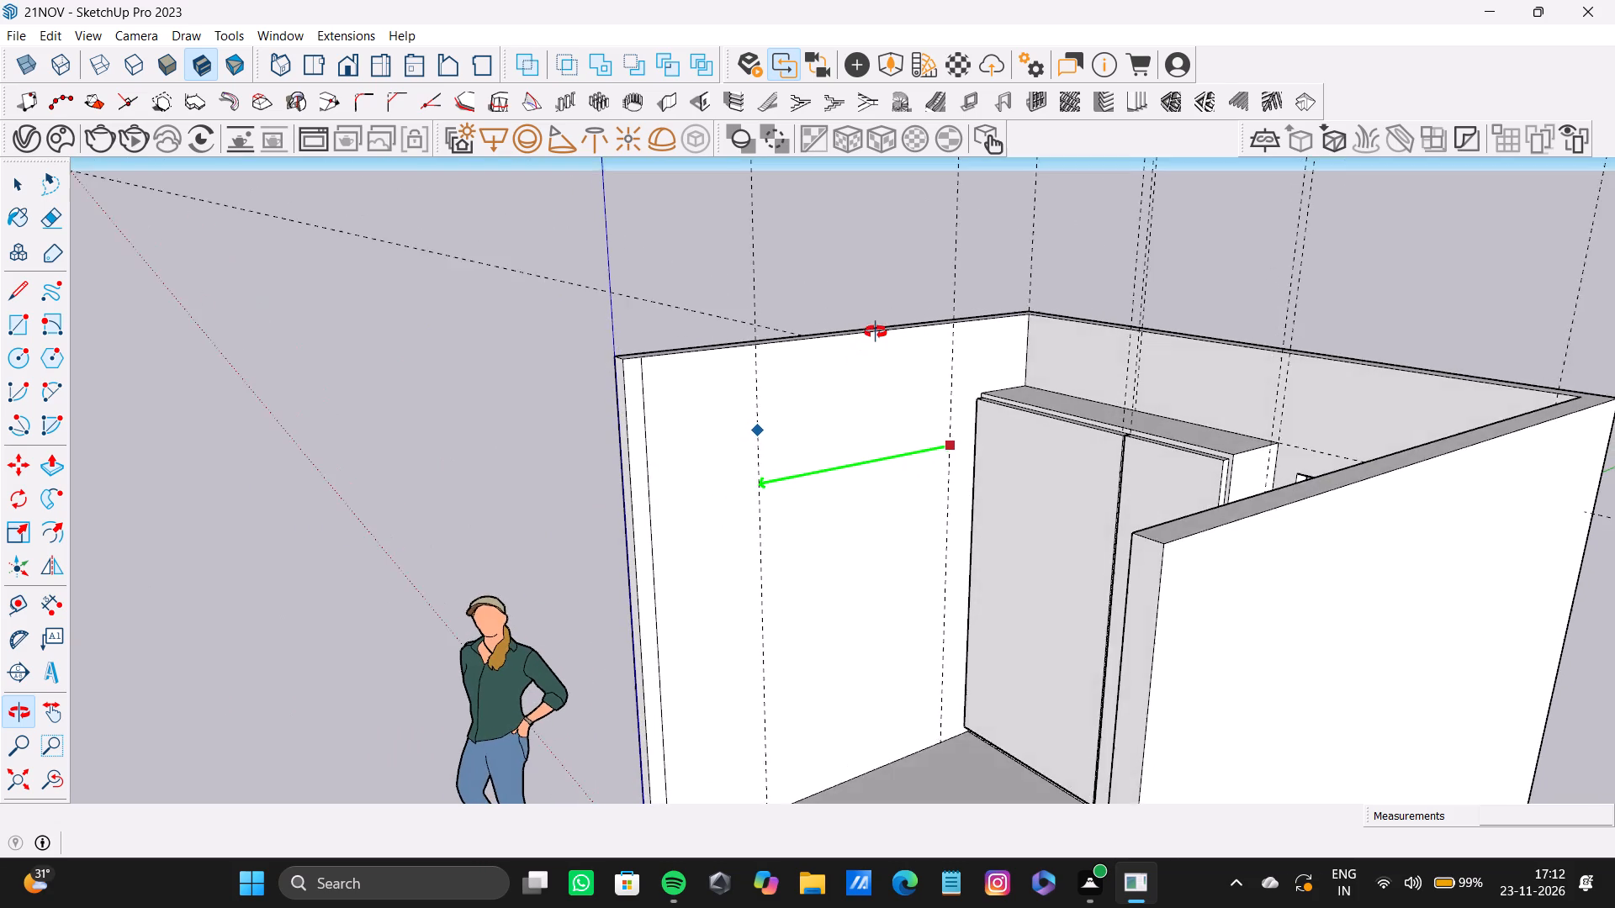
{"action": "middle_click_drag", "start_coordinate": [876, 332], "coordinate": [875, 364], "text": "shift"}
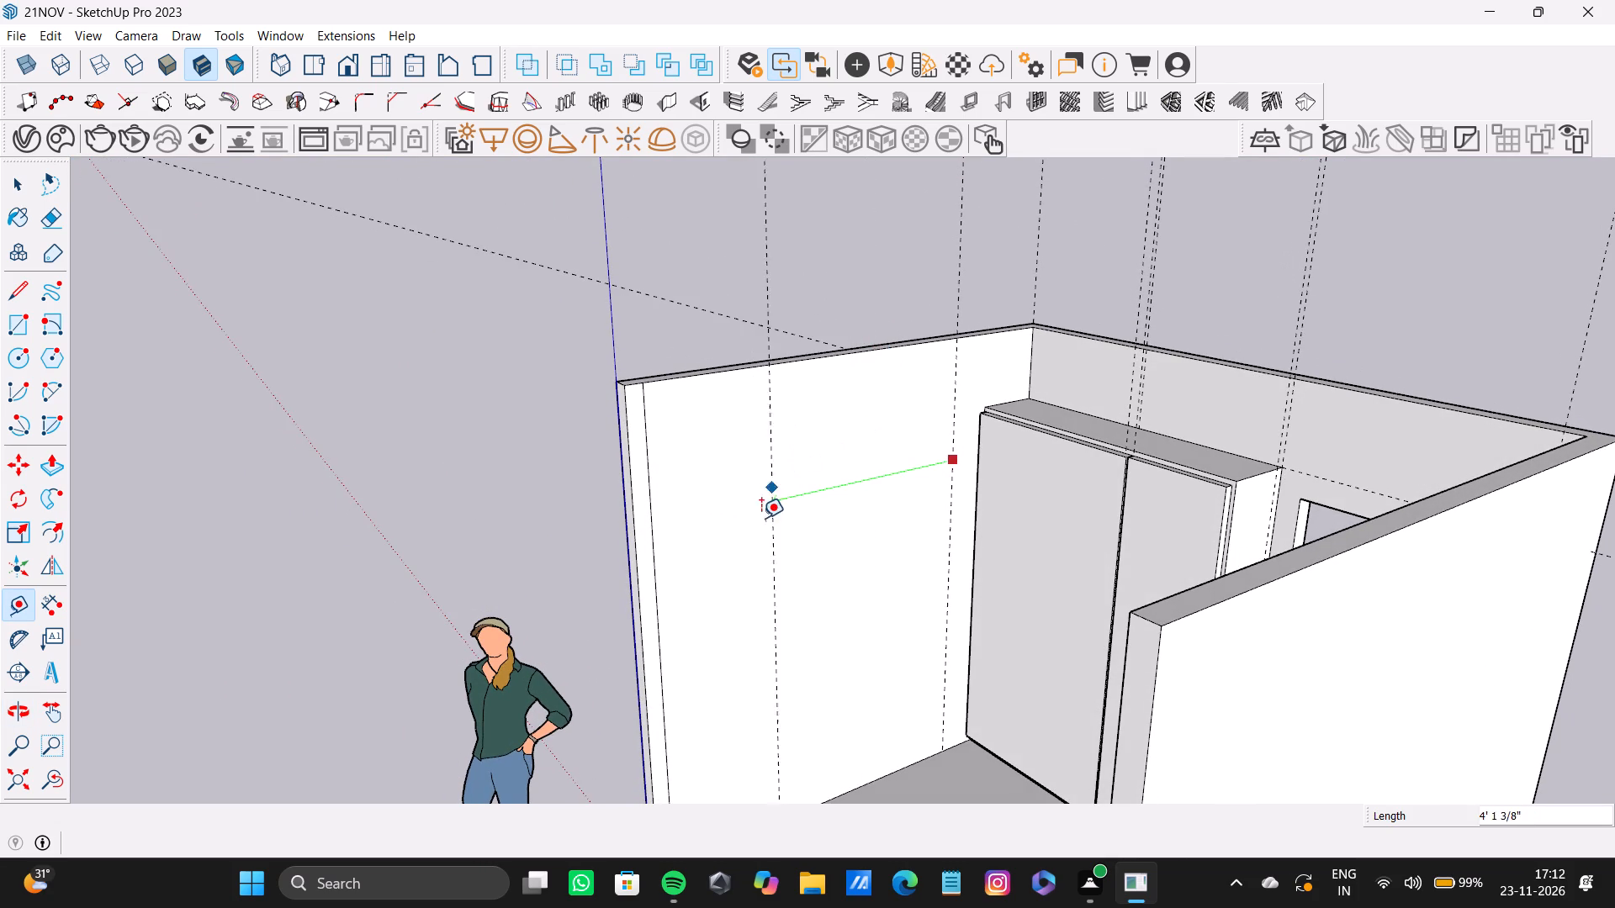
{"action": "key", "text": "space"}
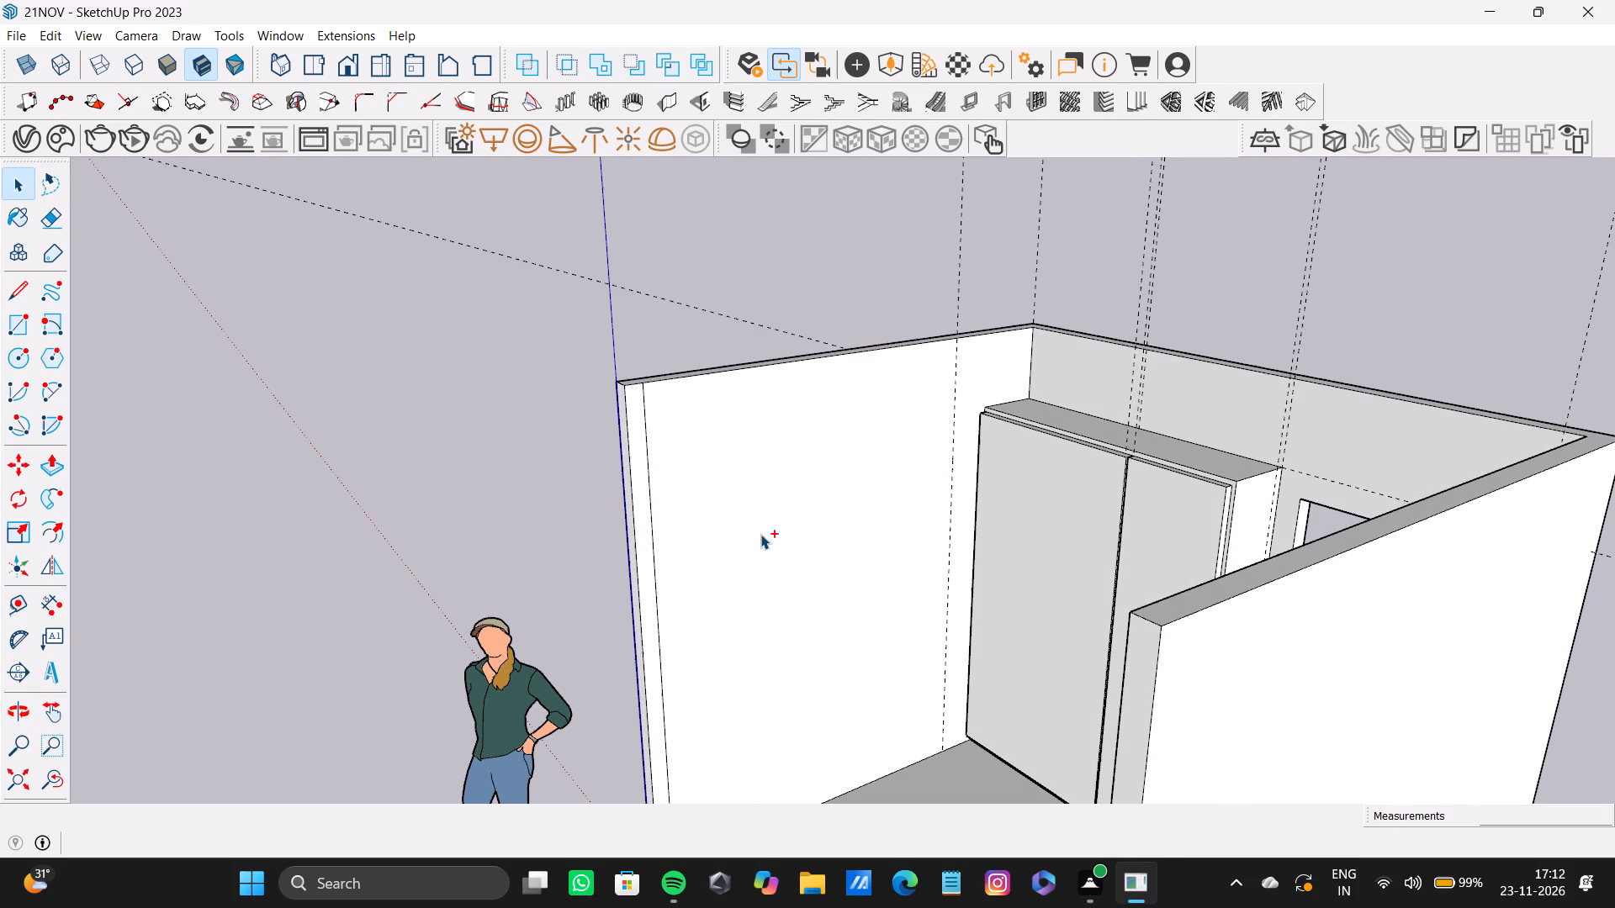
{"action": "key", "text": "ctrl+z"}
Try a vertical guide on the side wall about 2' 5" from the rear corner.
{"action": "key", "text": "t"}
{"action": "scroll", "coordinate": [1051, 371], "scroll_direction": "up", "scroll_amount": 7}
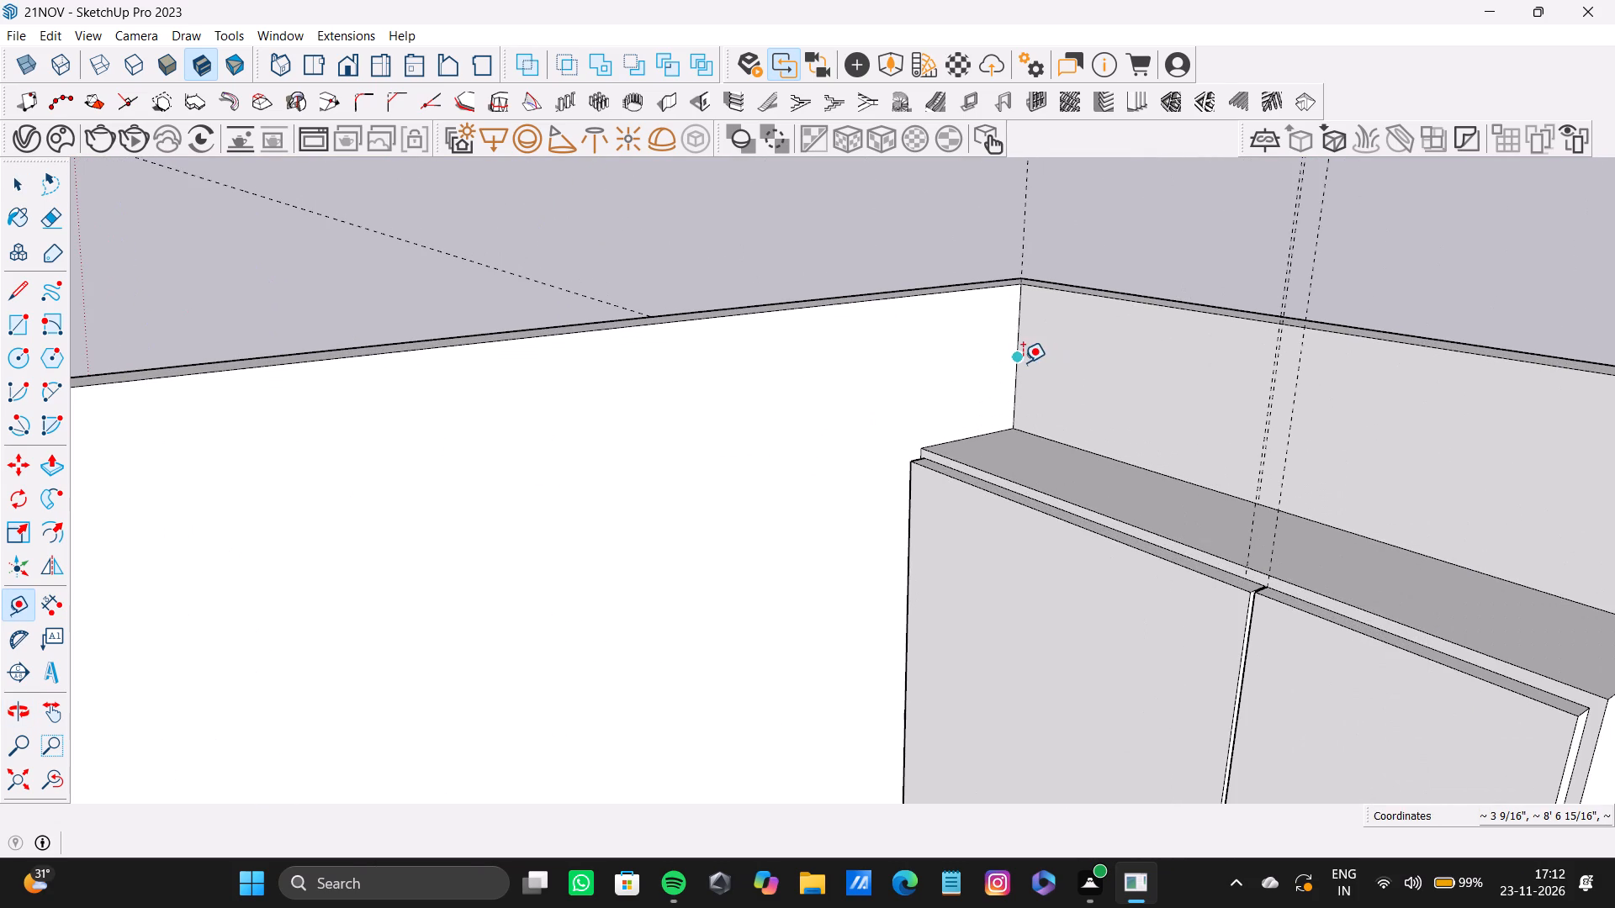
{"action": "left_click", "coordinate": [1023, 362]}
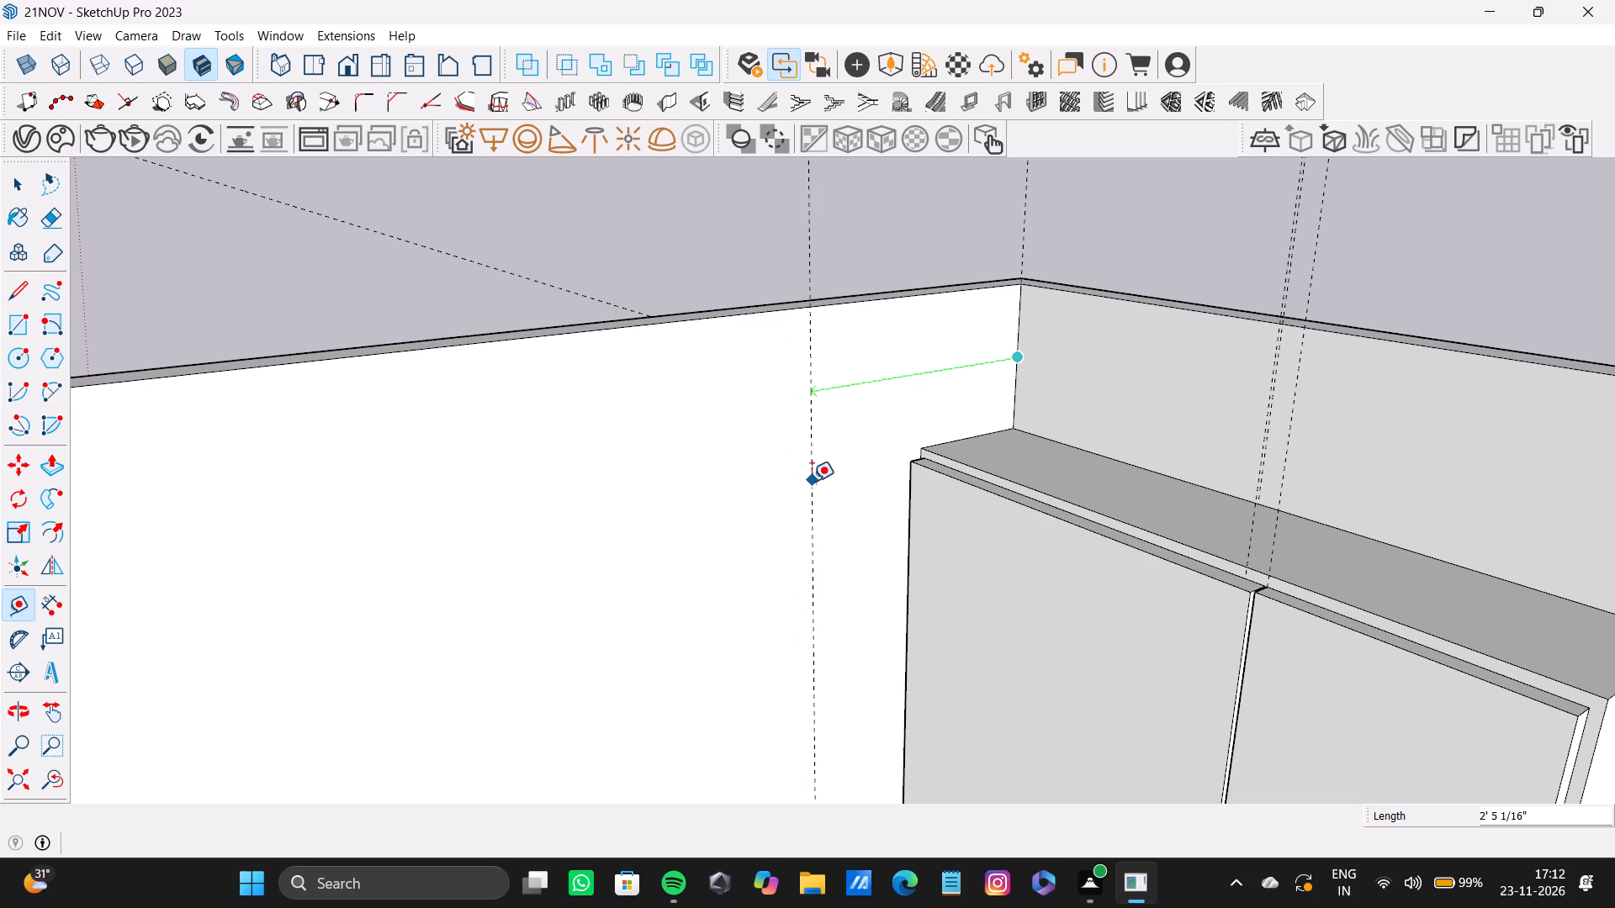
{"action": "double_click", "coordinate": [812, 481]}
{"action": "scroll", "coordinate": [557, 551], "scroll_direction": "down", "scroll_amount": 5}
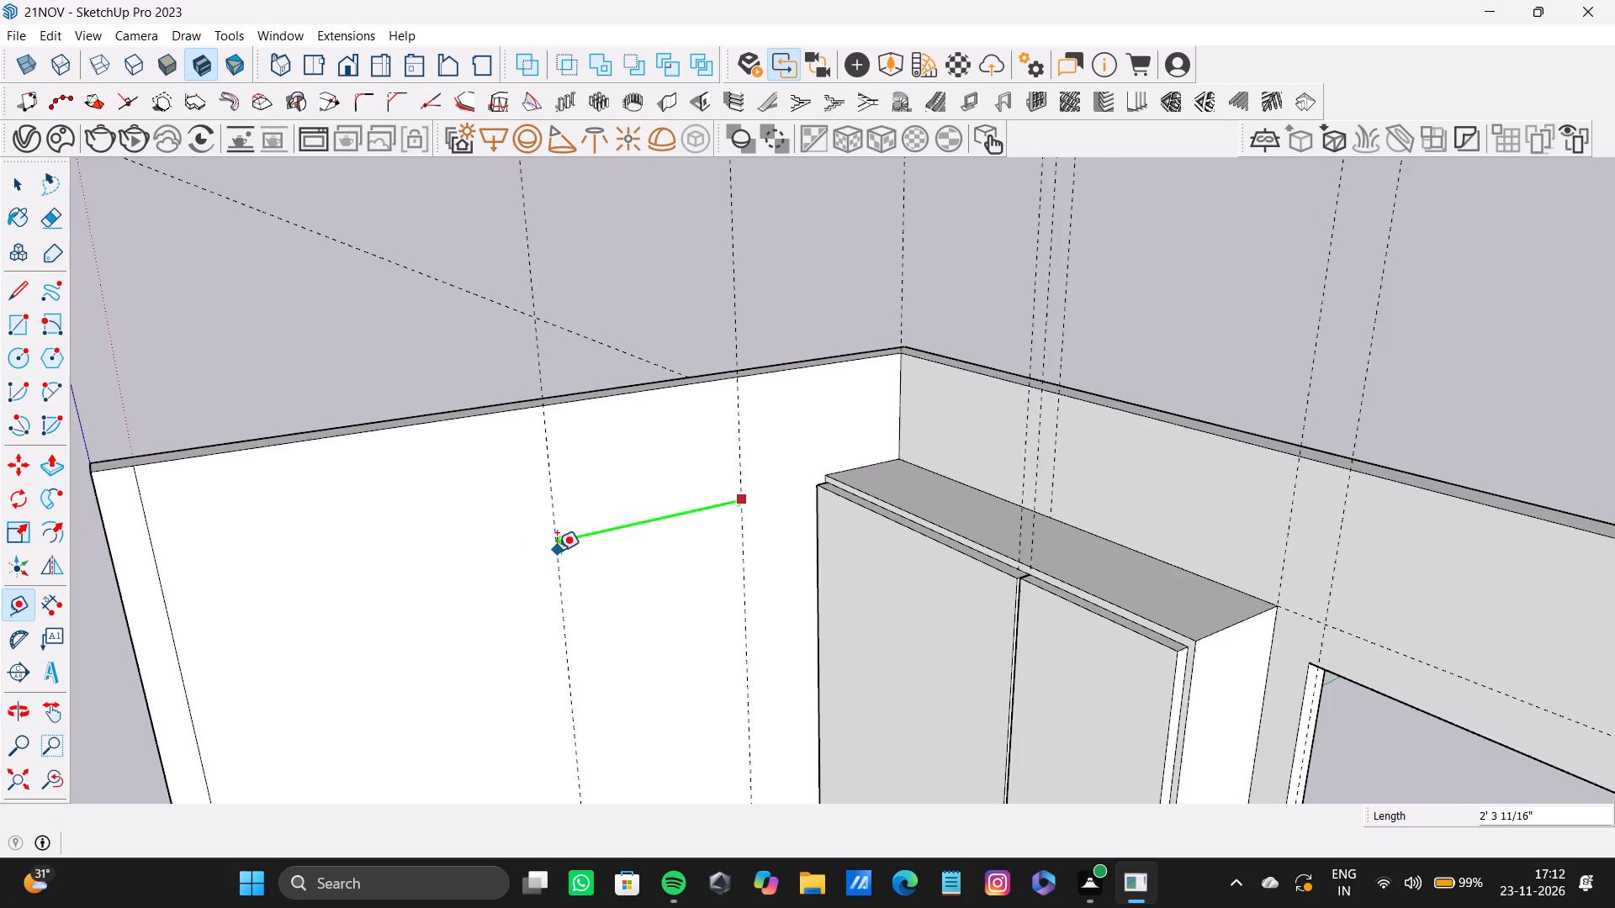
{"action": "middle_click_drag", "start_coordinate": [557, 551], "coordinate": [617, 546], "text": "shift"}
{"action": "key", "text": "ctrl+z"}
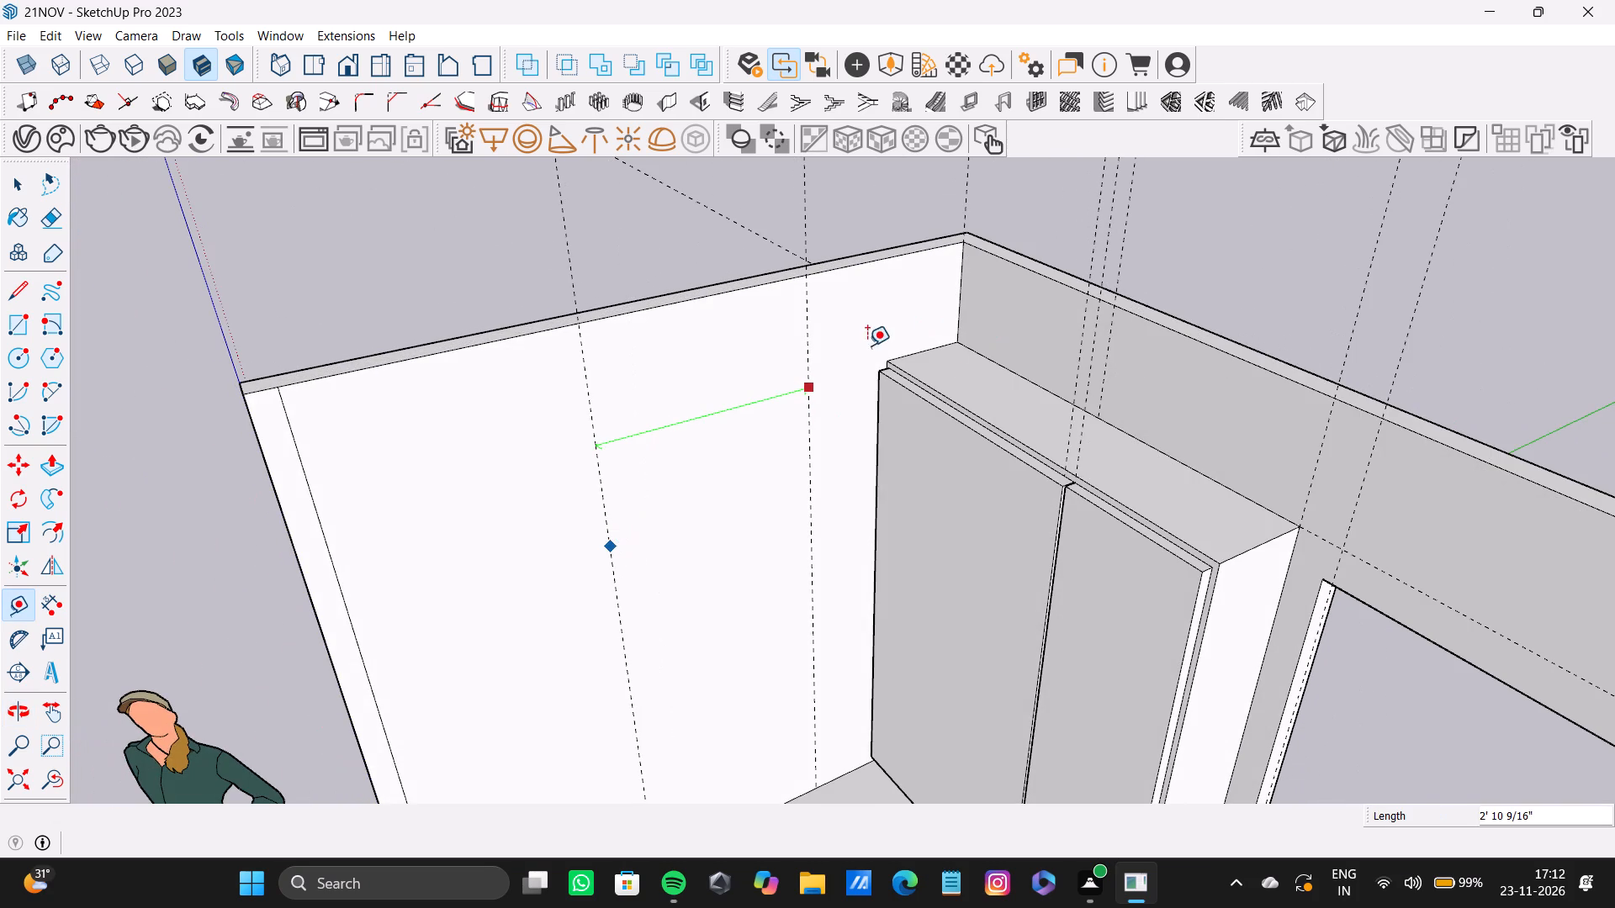
Place two vertical guides on the side wall, the first about 1' 7" from the rear corner and the second nearer the open front.
{"action": "scroll", "coordinate": [706, 380], "scroll_direction": "down", "scroll_amount": 12}
{"action": "scroll", "coordinate": [796, 345], "scroll_direction": "up", "scroll_amount": 5}
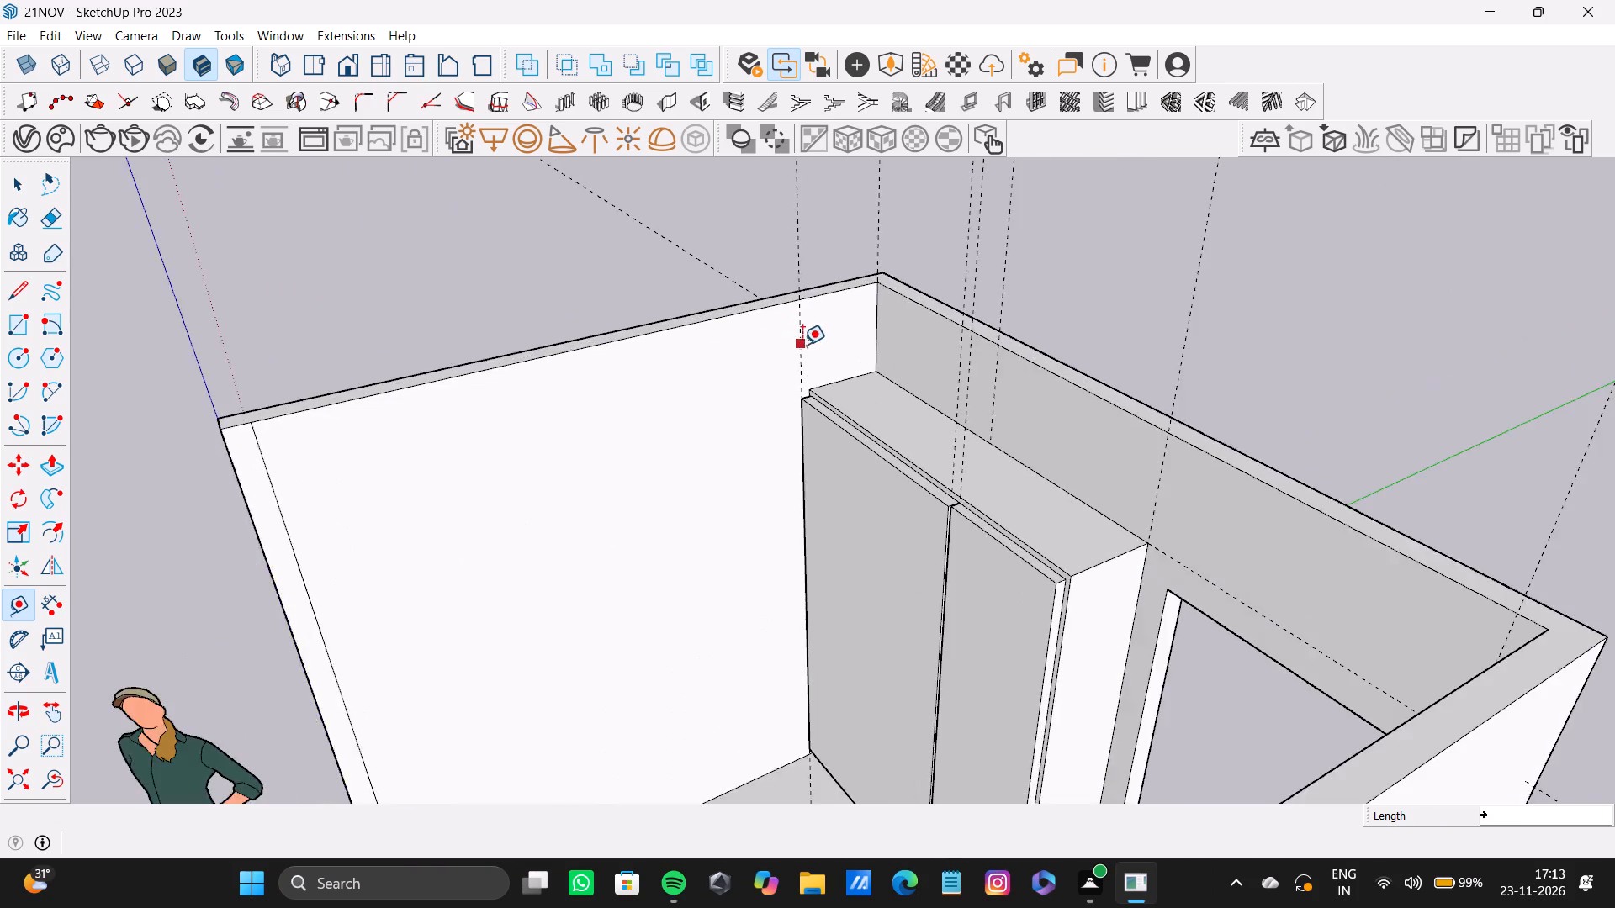
{"action": "scroll", "coordinate": [802, 345], "scroll_direction": "up", "scroll_amount": 4}
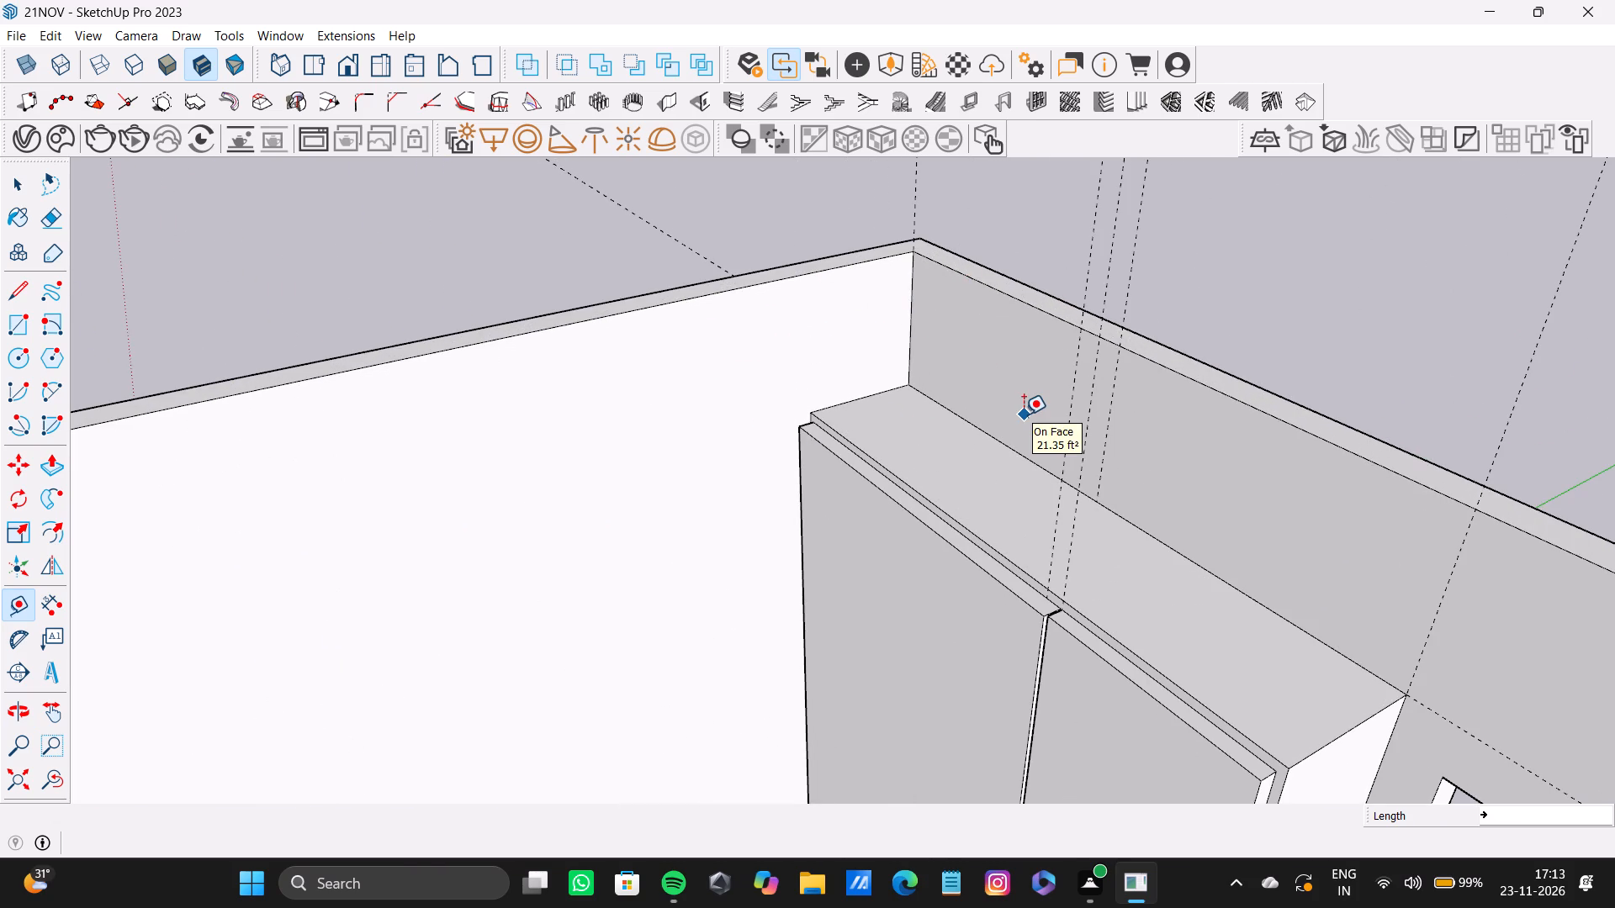
{"action": "left_click", "coordinate": [914, 342]}
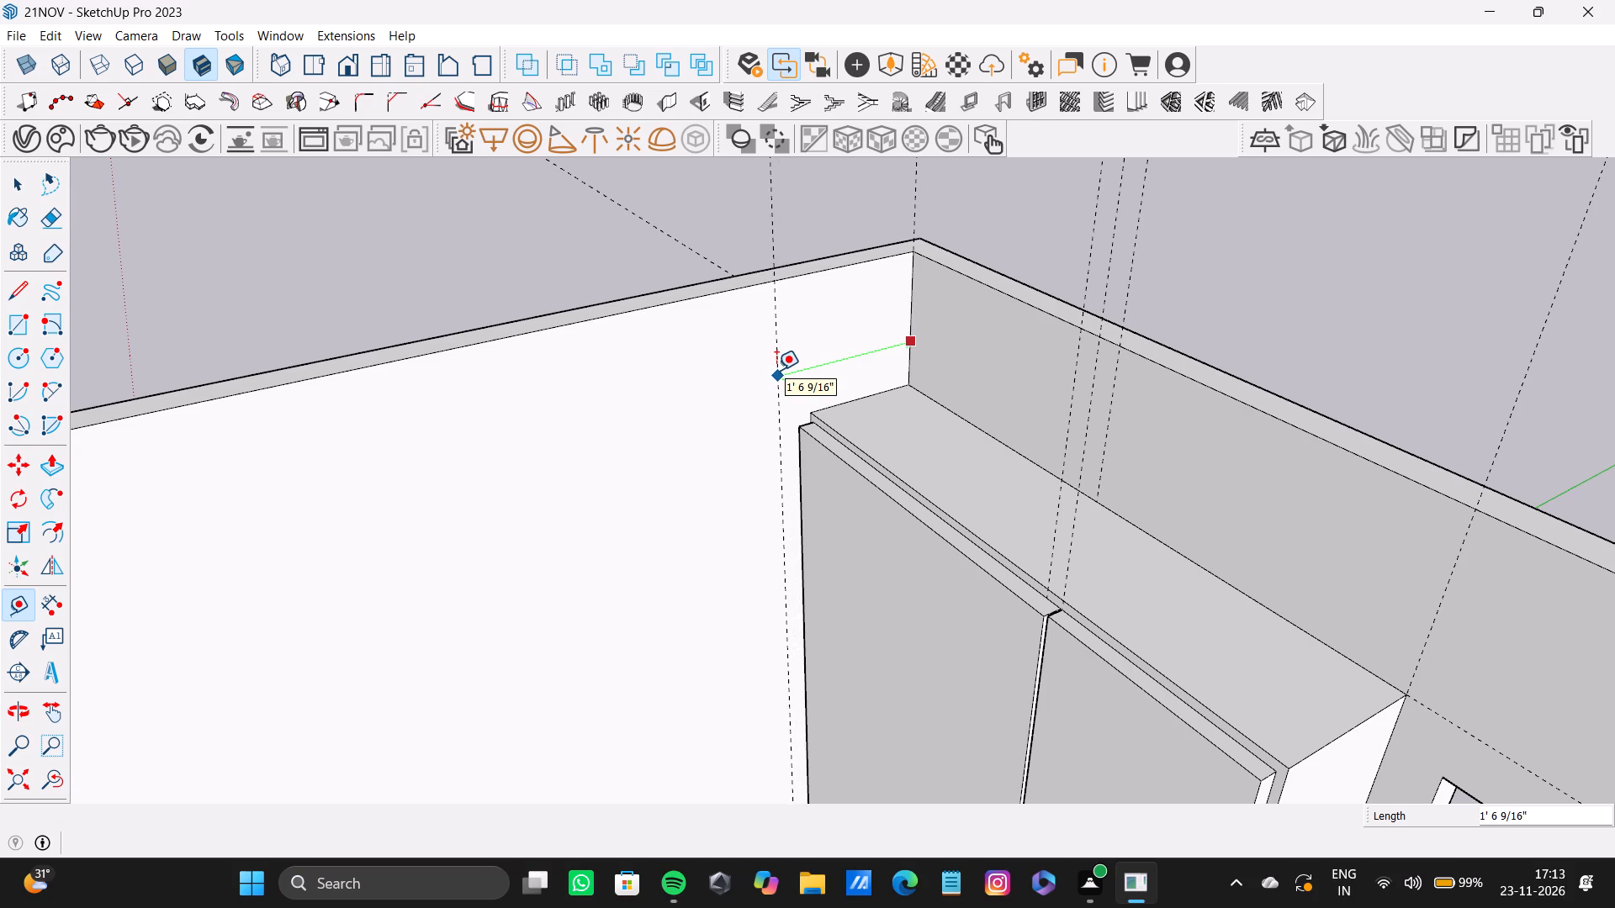
{"action": "double_click", "coordinate": [770, 372]}
{"action": "scroll", "coordinate": [623, 413], "scroll_direction": "down", "scroll_amount": 3}
{"action": "middle_click_drag", "start_coordinate": [624, 418], "coordinate": [628, 393], "text": "shift"}
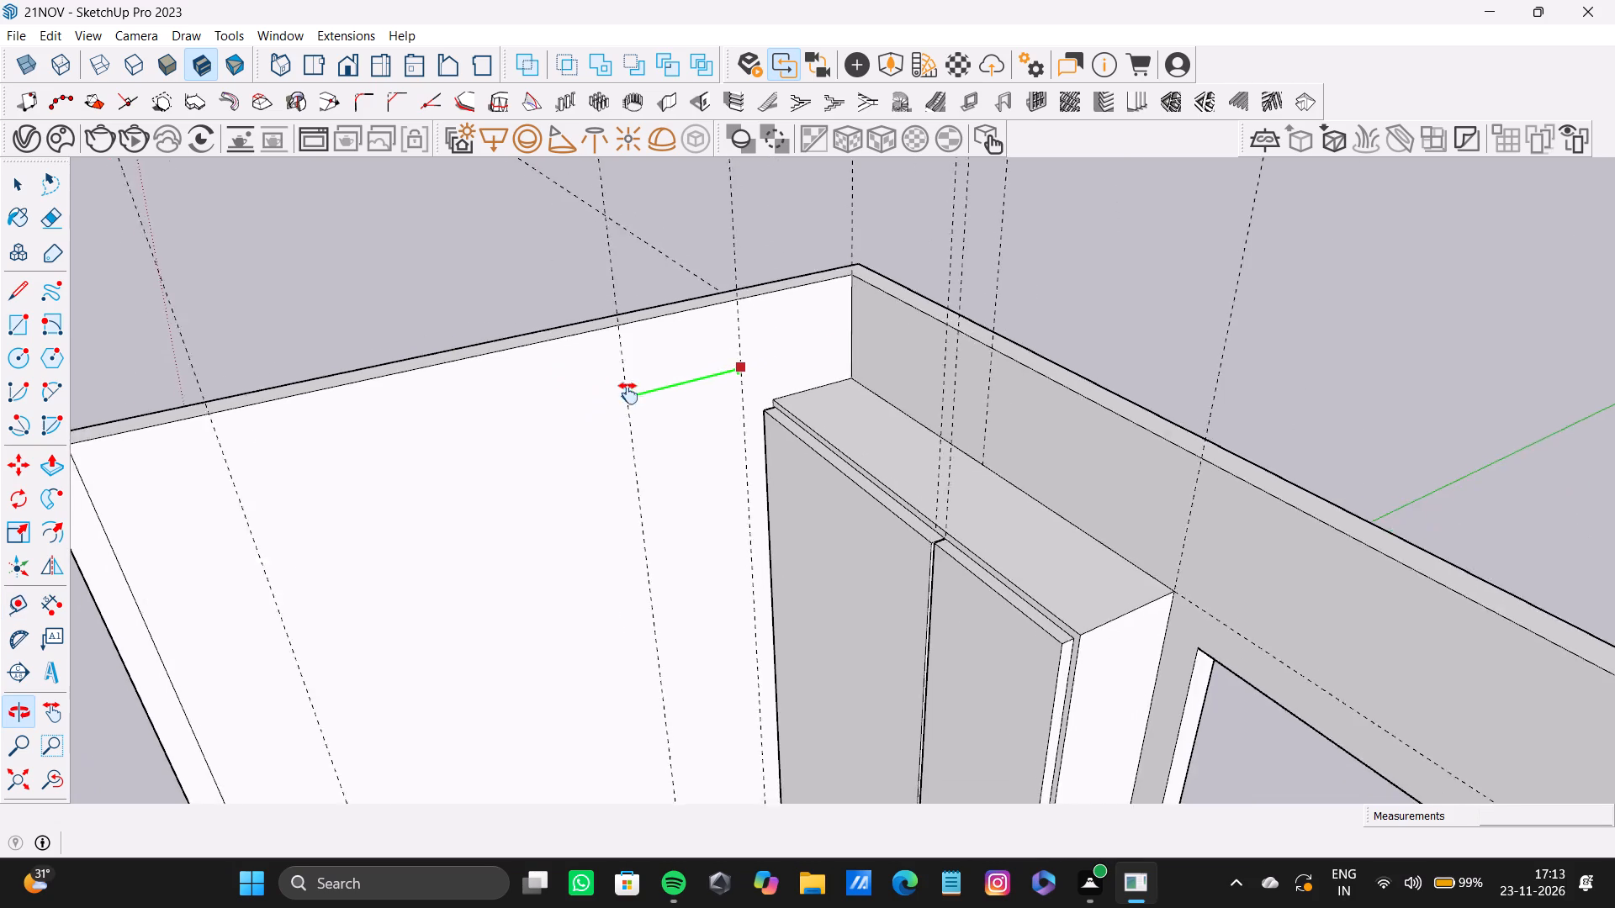
{"action": "middle_click_drag", "start_coordinate": [628, 393], "coordinate": [729, 548], "text": "shift"}
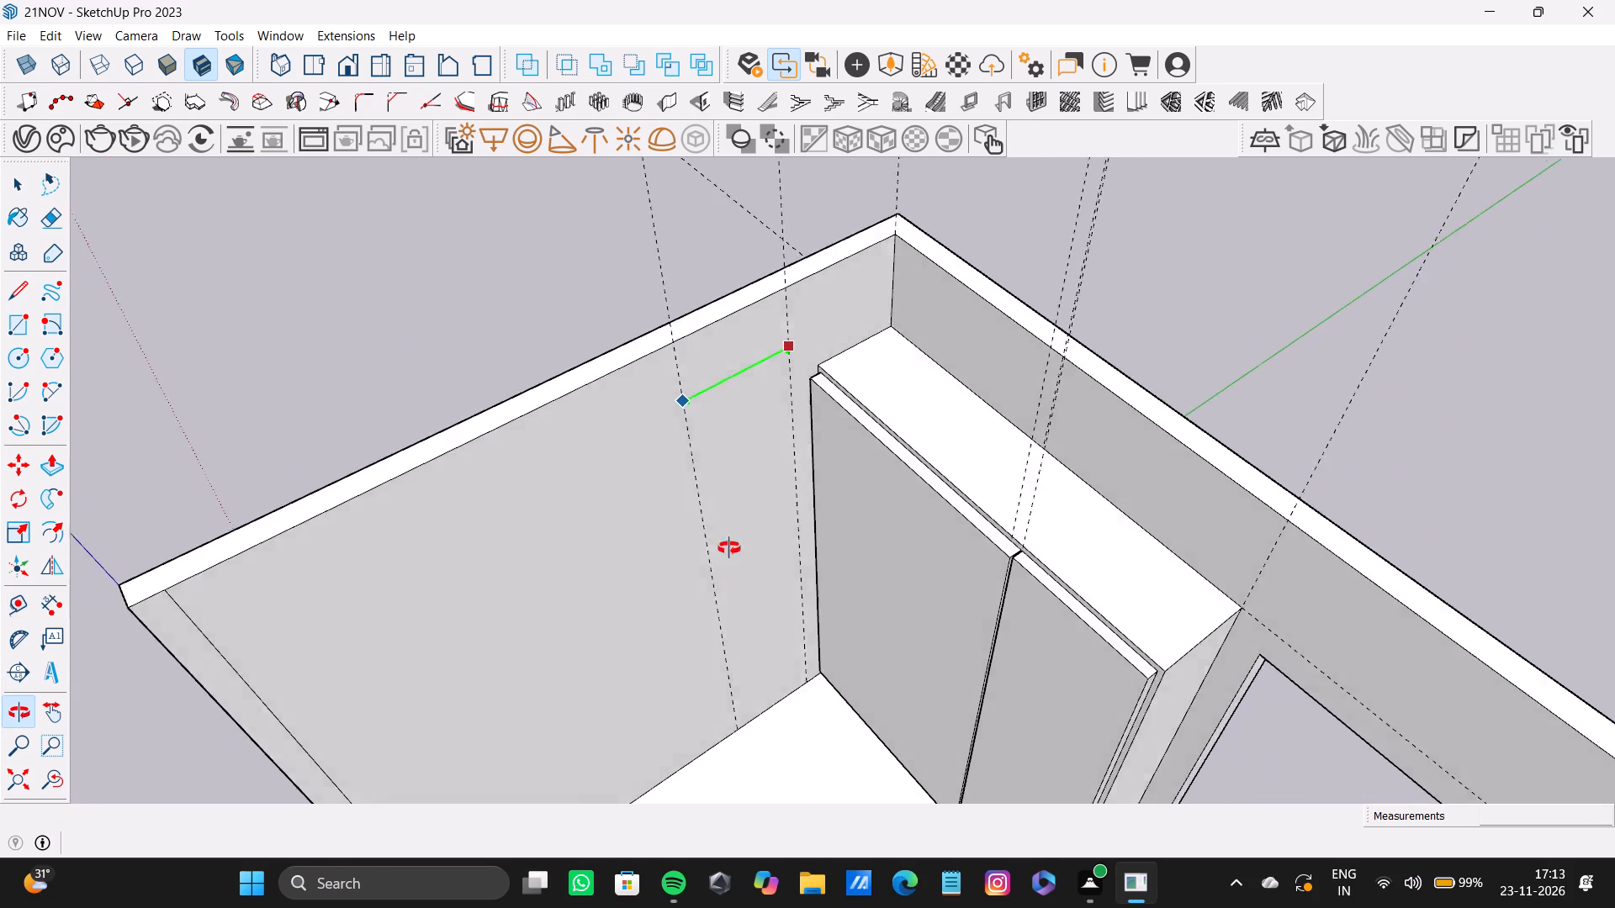
{"action": "middle_click_drag", "start_coordinate": [729, 548], "coordinate": [723, 535], "text": "shift"}
{"action": "double_click", "coordinate": [727, 531]}
Add two more vertical side-wall guides toward the open front, offset about 3' 10" from the second guide and a further 1' 5".
{"action": "scroll", "coordinate": [600, 540], "scroll_direction": "down", "scroll_amount": 4}
{"action": "middle_click_drag", "start_coordinate": [600, 541], "coordinate": [691, 509], "text": "shift"}
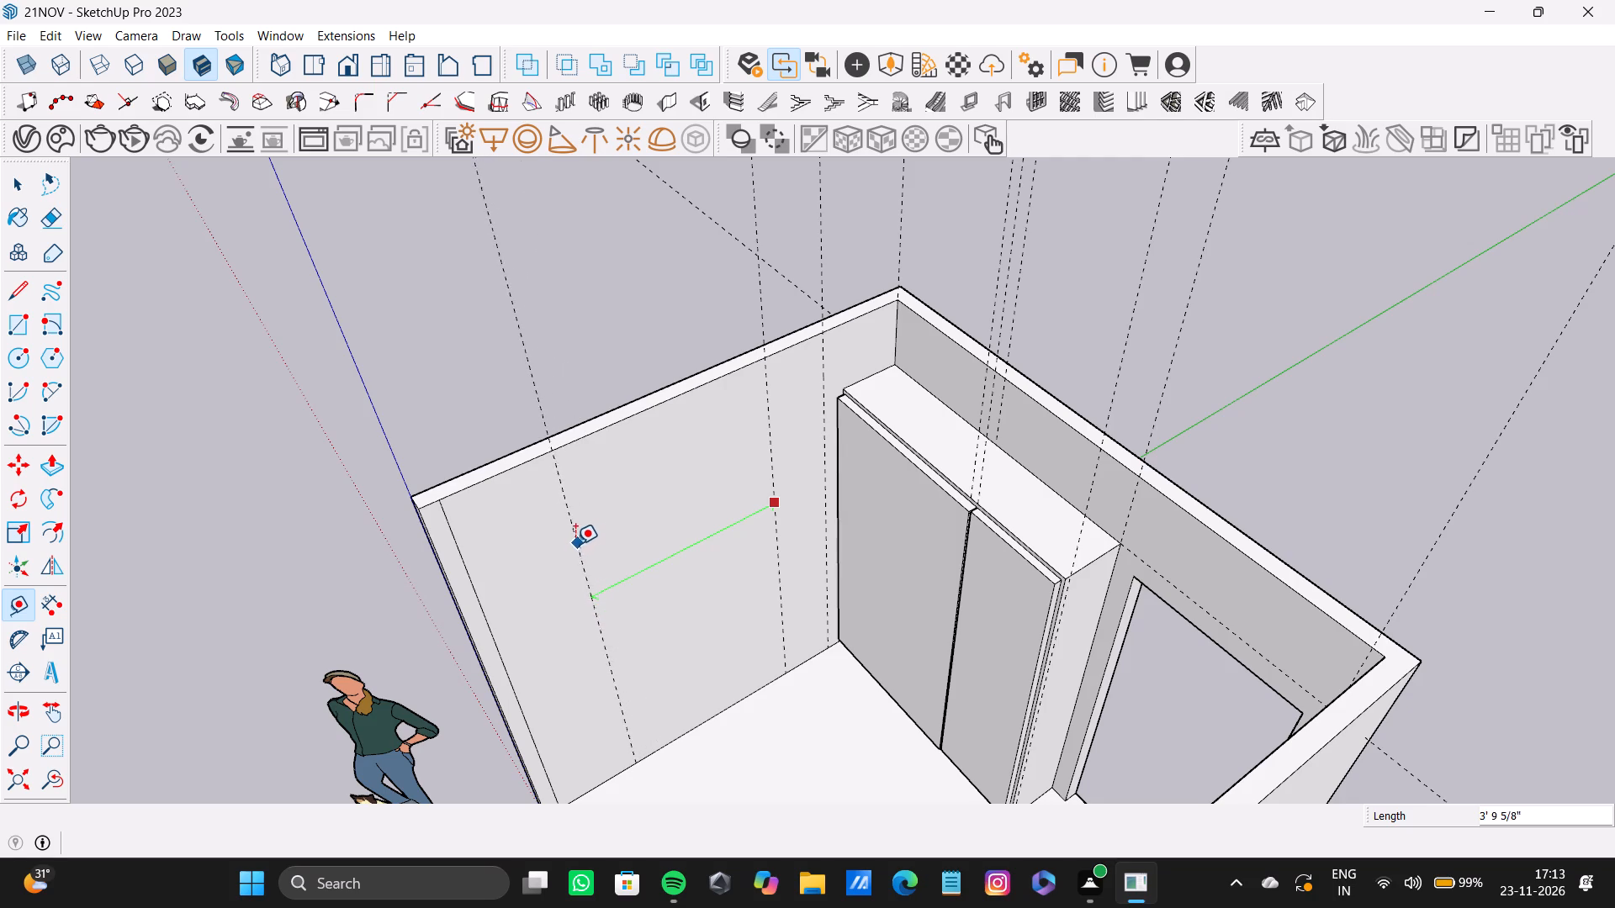
{"action": "double_click", "coordinate": [571, 546]}
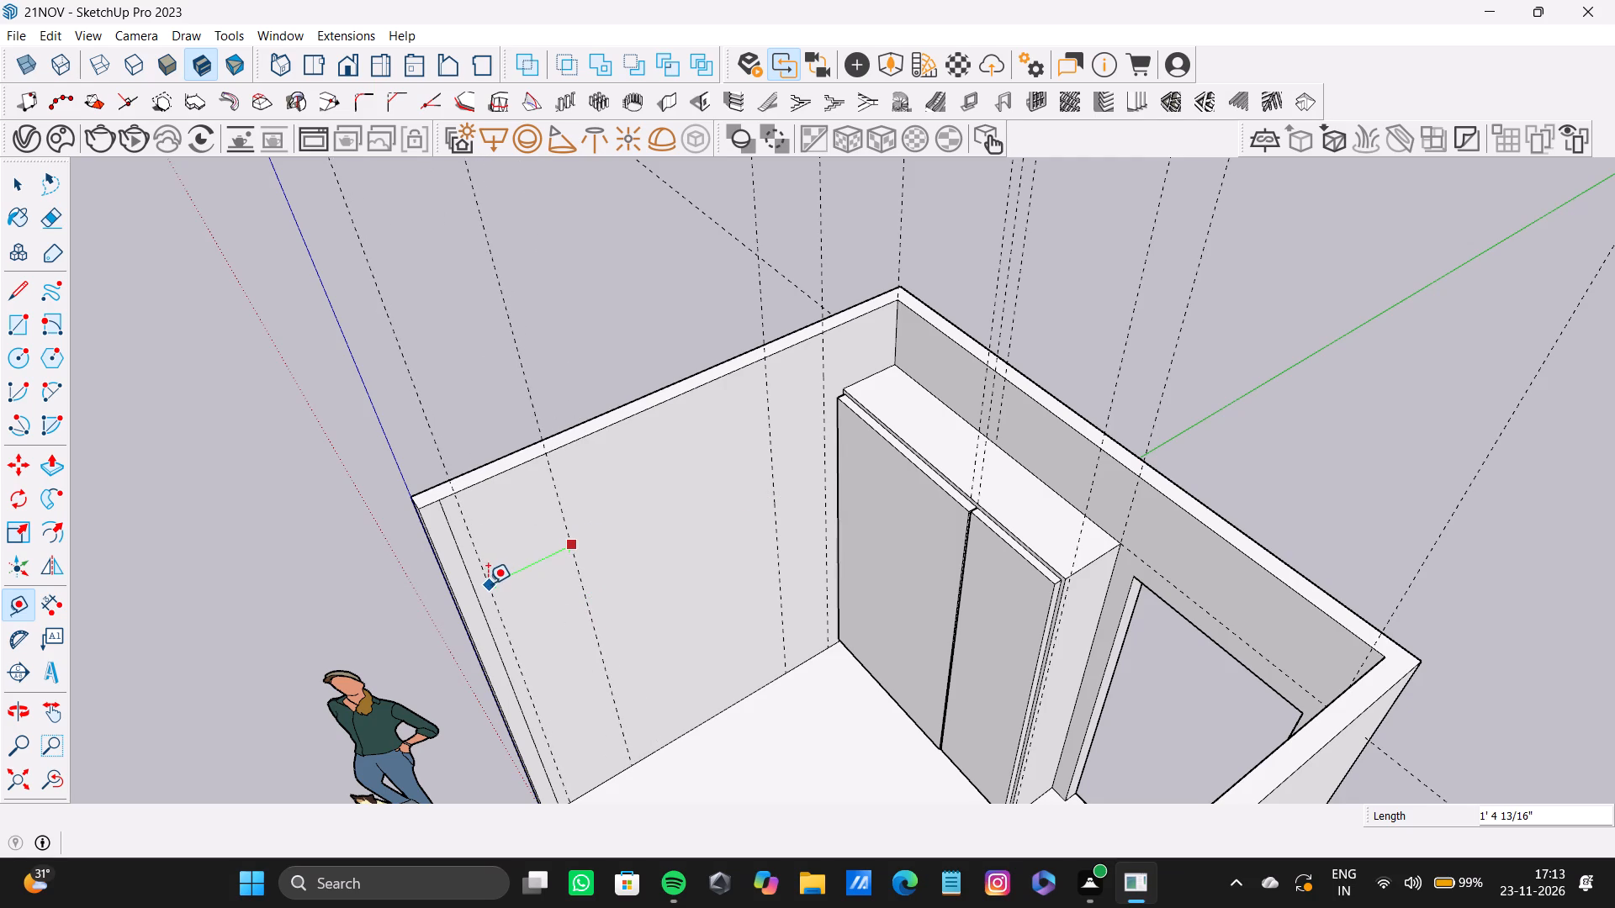
{"action": "left_click", "coordinate": [488, 583]}
{"action": "scroll", "coordinate": [493, 586], "scroll_direction": "down", "scroll_amount": 4}
{"action": "middle_click_drag", "start_coordinate": [494, 589], "coordinate": [712, 307]}
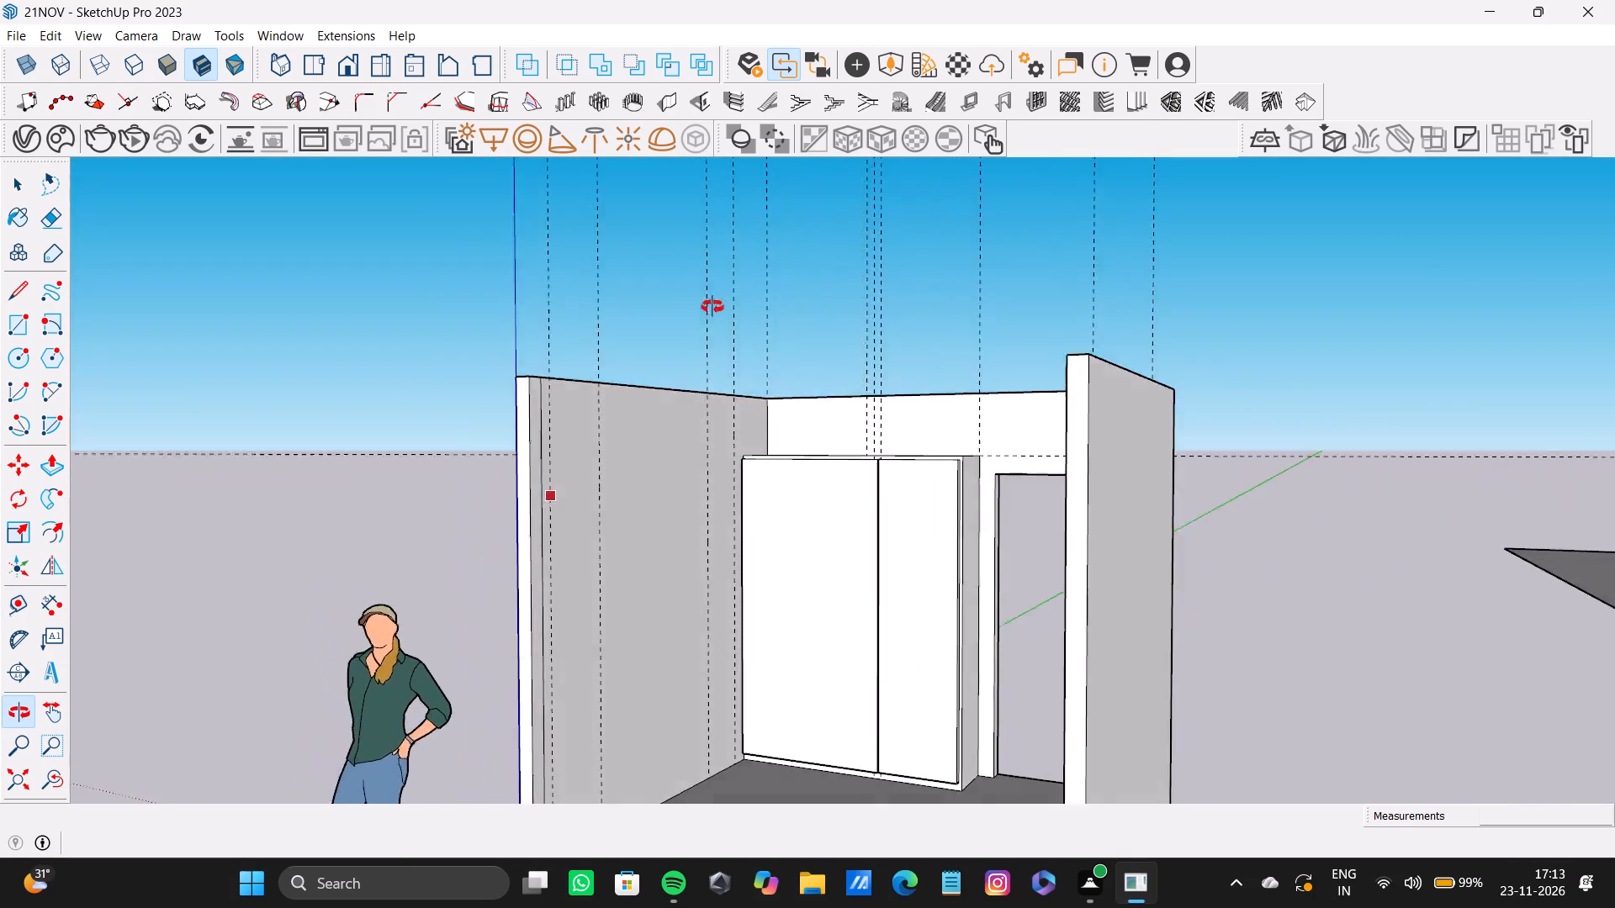
Delete the second vertical guide from the rear corner on the side wall.
{"action": "middle_click_drag", "start_coordinate": [712, 307], "coordinate": [295, 534]}
{"action": "scroll", "coordinate": [630, 472], "scroll_direction": "up", "scroll_amount": 4}
{"action": "key", "text": "space"}
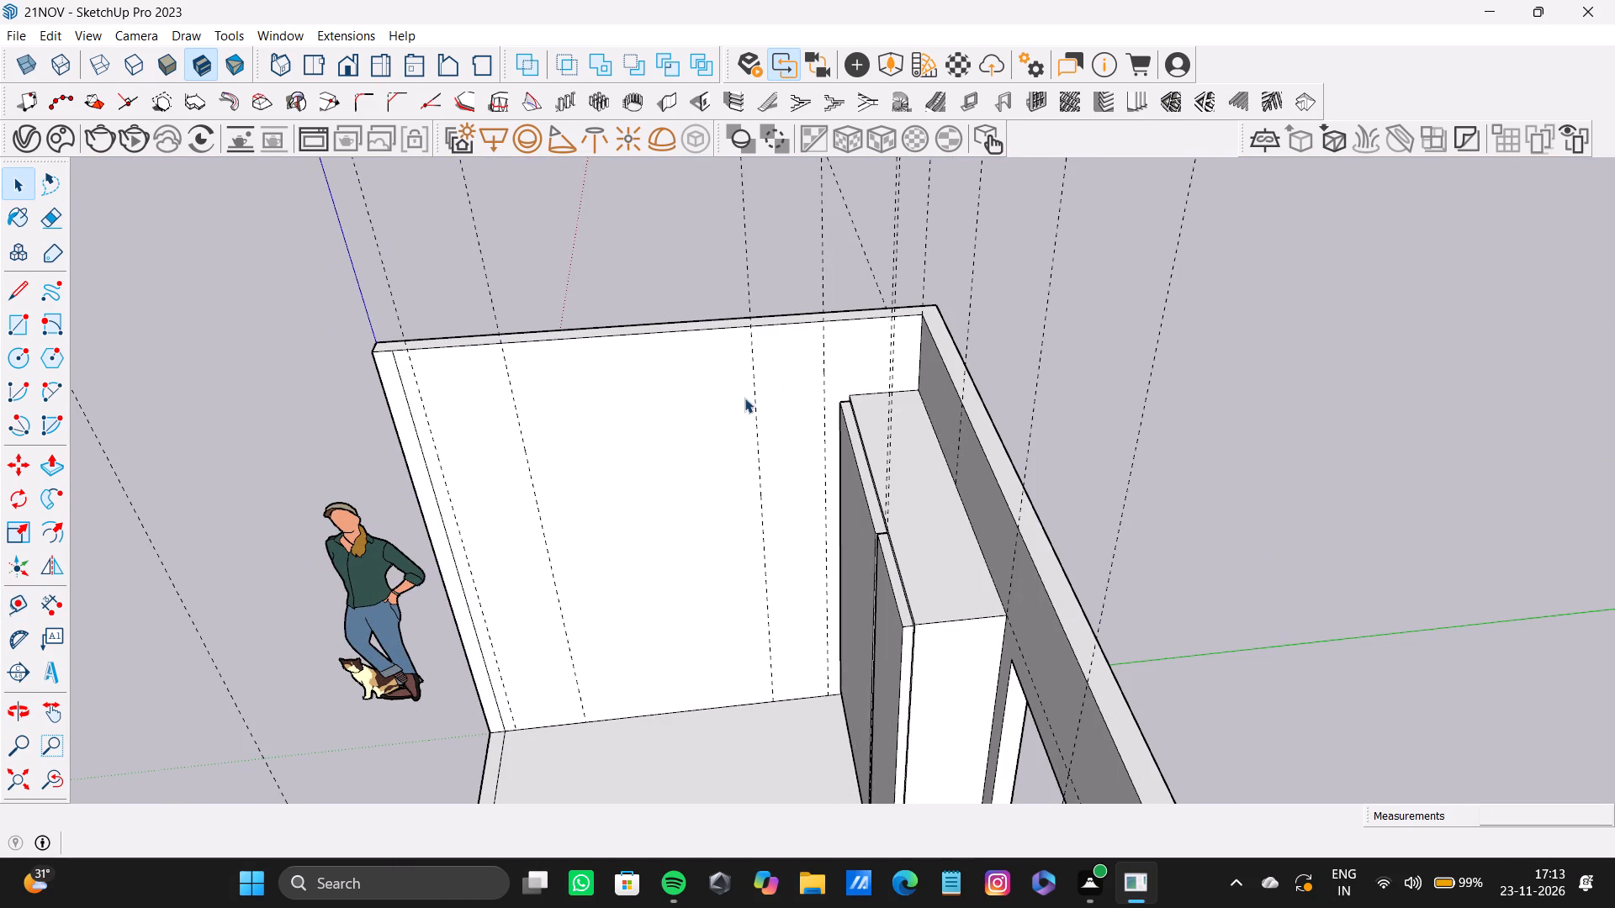
{"action": "left_click", "coordinate": [756, 399]}
{"action": "key", "text": "Delete"}
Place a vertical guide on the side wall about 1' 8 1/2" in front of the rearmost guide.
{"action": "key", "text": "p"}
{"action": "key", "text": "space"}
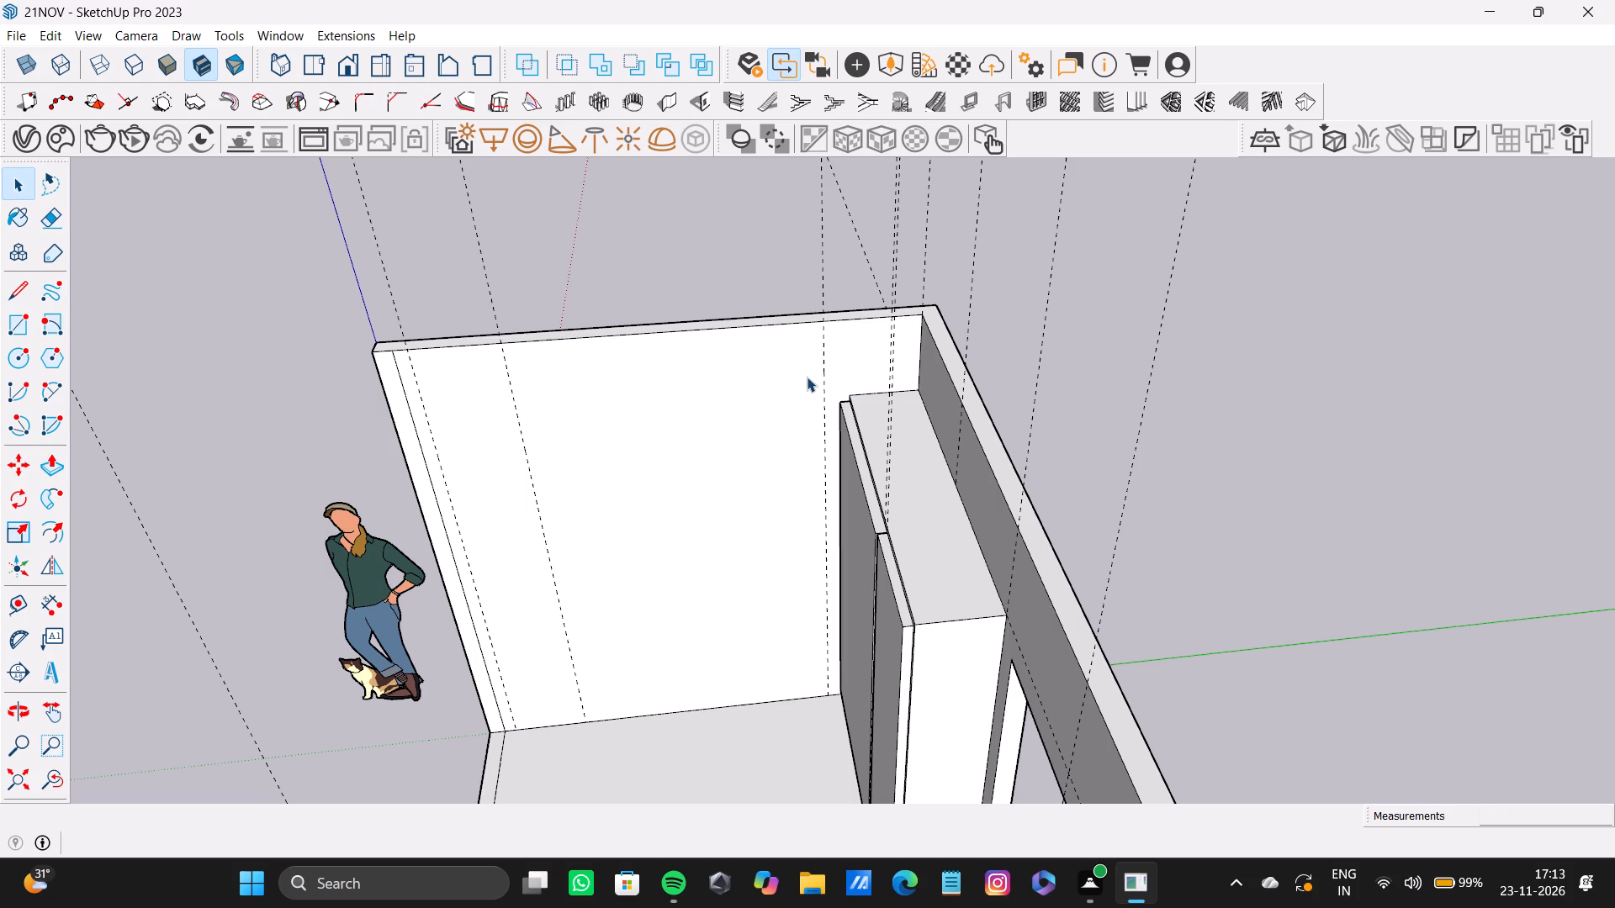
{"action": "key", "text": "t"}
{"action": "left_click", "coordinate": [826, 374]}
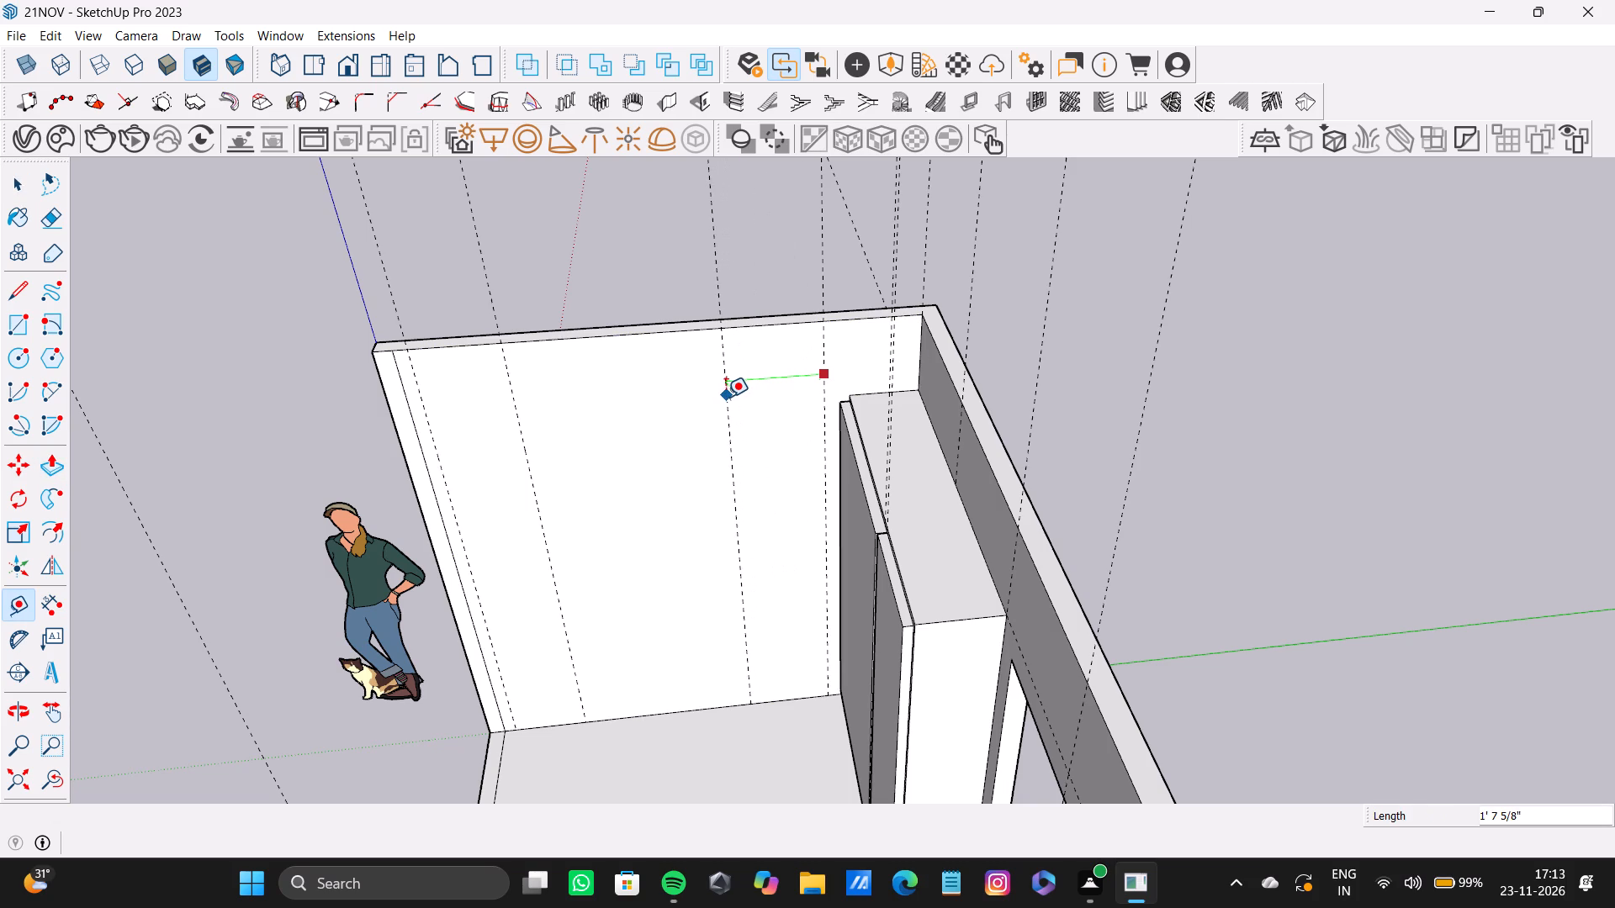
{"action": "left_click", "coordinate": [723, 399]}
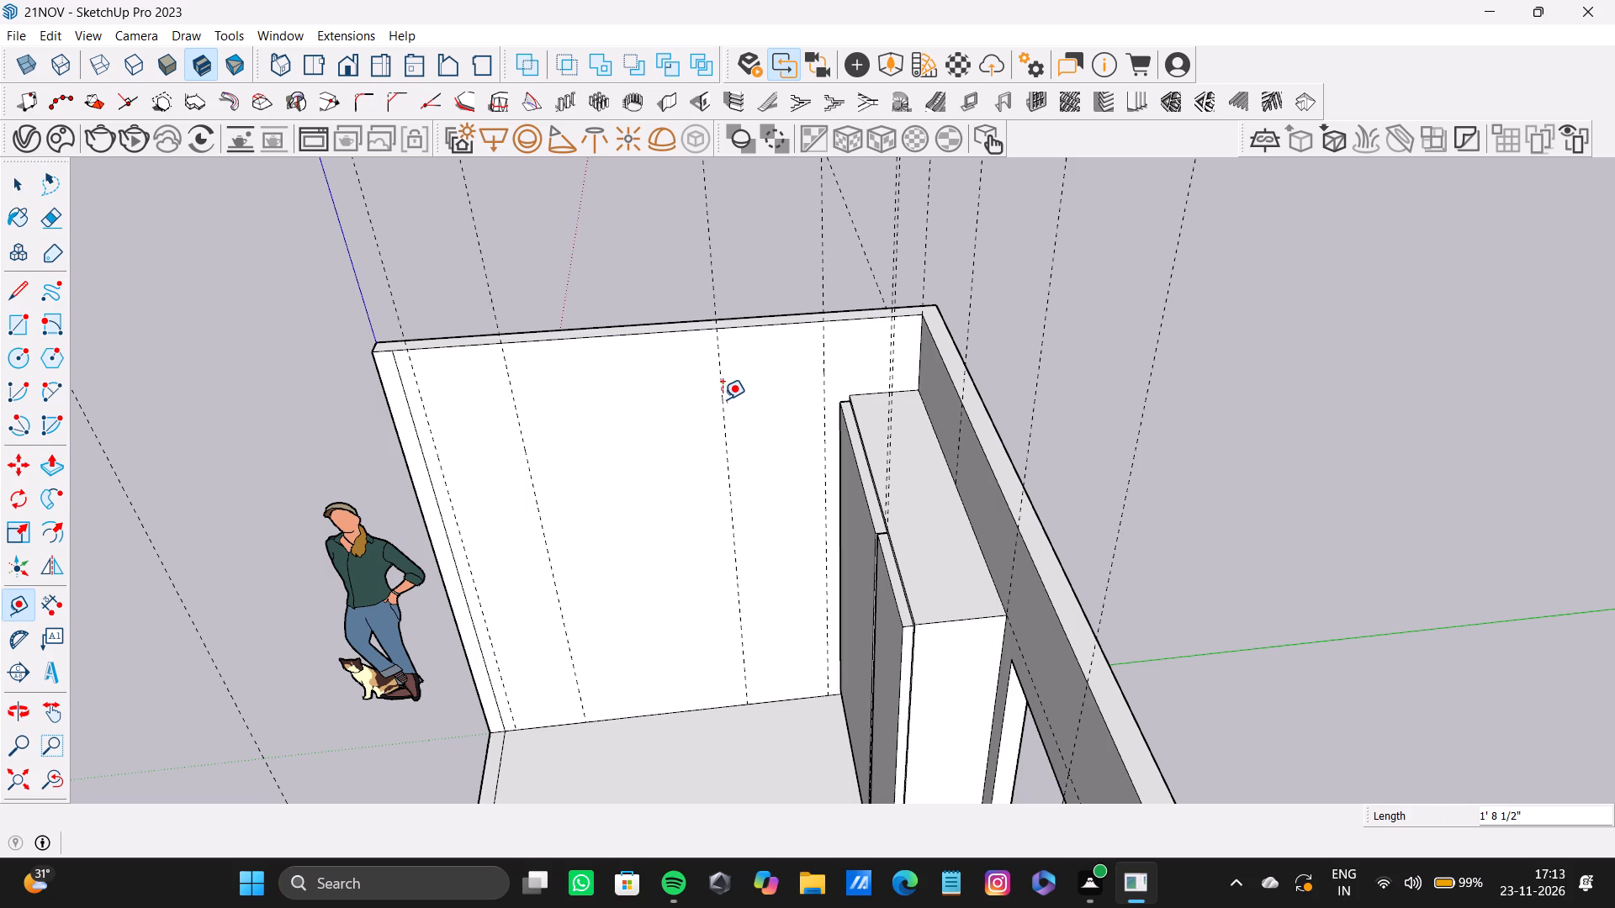
Place a horizontal guide on the side wall, offset down from its top edge and level with the wardrobe top.
{"action": "left_click", "coordinate": [777, 325]}
{"action": "scroll", "coordinate": [718, 515], "scroll_direction": "down", "scroll_amount": 3}
{"action": "middle_click_drag", "start_coordinate": [718, 515], "coordinate": [922, 284]}
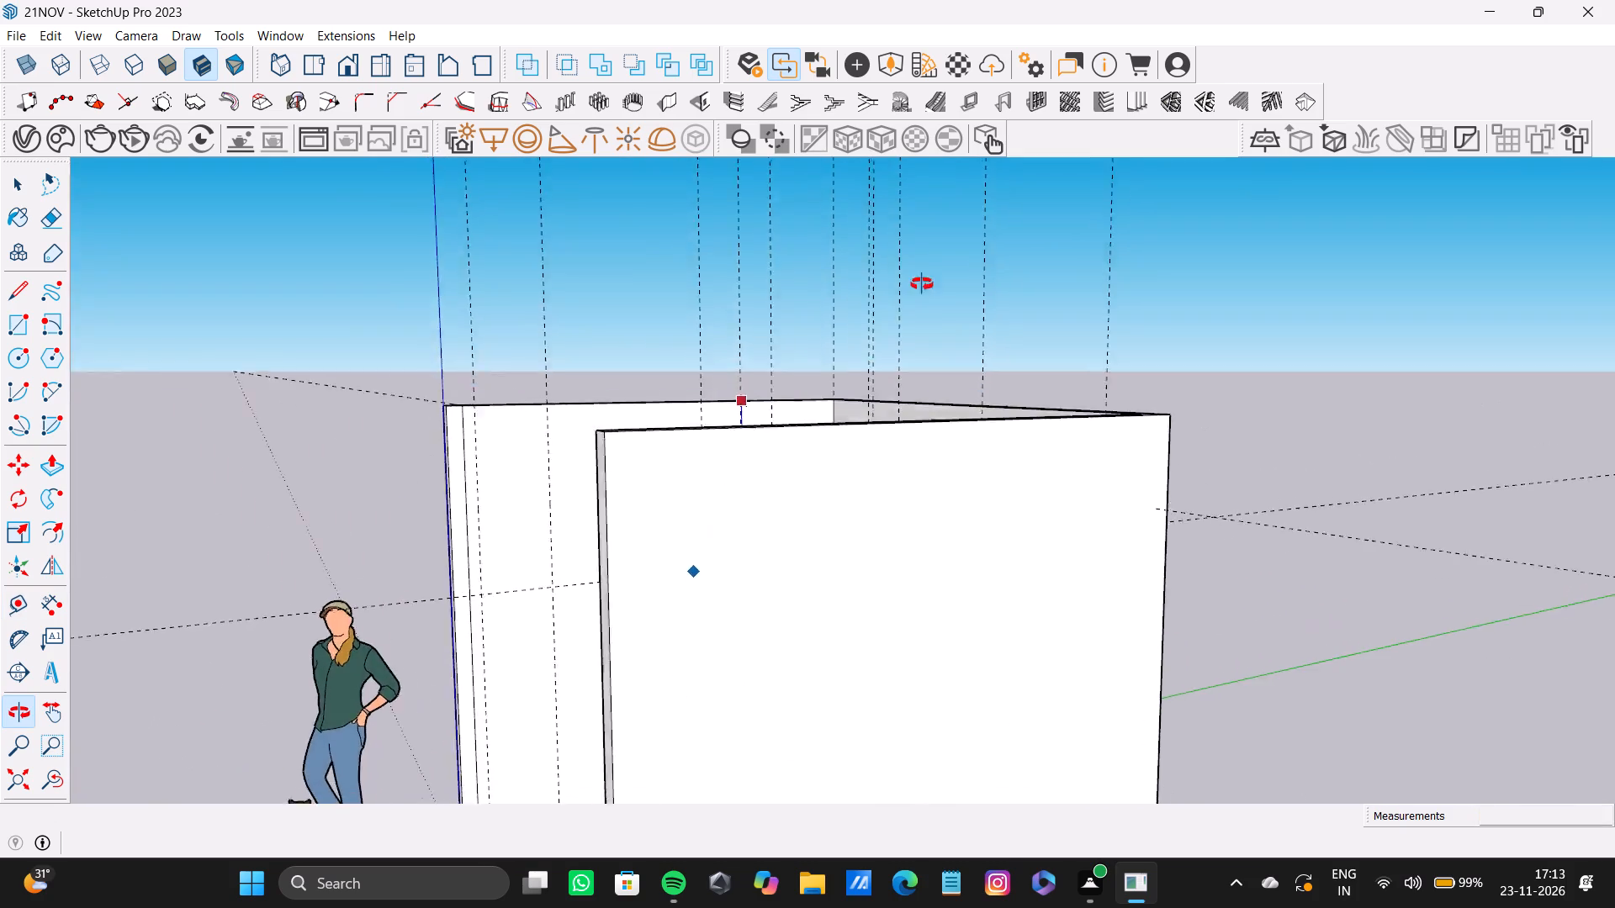
{"action": "middle_click_drag", "start_coordinate": [922, 284], "coordinate": [1127, 277]}
{"action": "scroll", "coordinate": [725, 524], "scroll_direction": "up", "scroll_amount": 5}
{"action": "middle_click_drag", "start_coordinate": [719, 523], "coordinate": [722, 483], "text": "shift"}
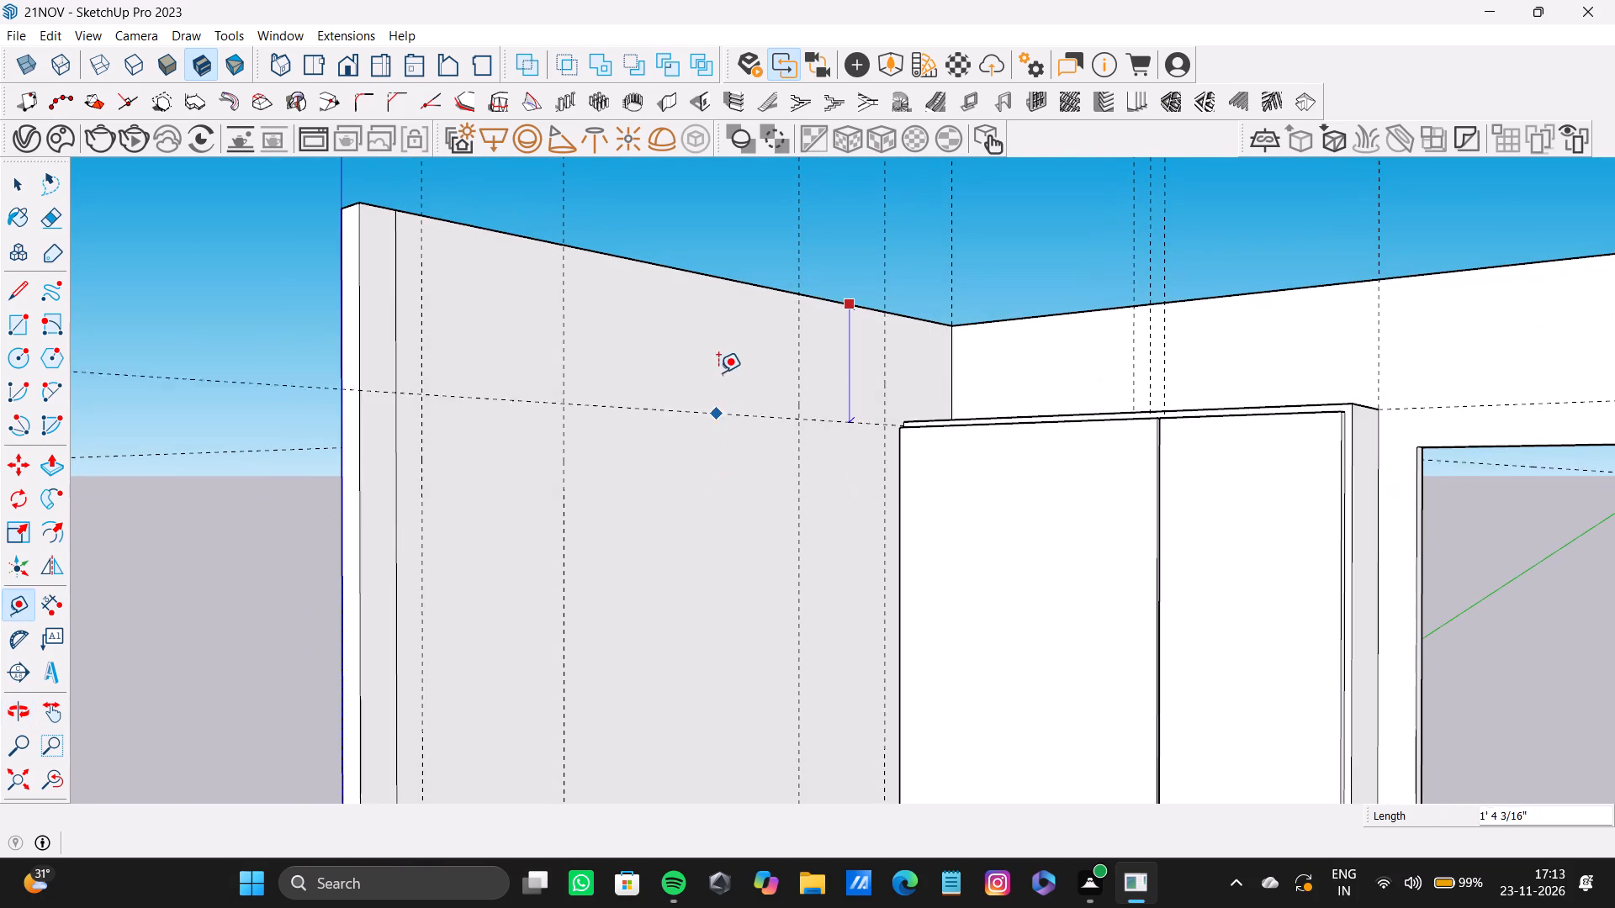
{"action": "left_click", "coordinate": [707, 419]}
Place a second horizontal guide on the side wall about 4' 10" below the upper one.
{"action": "middle_click_drag", "start_coordinate": [709, 484], "coordinate": [710, 339], "text": "shift"}
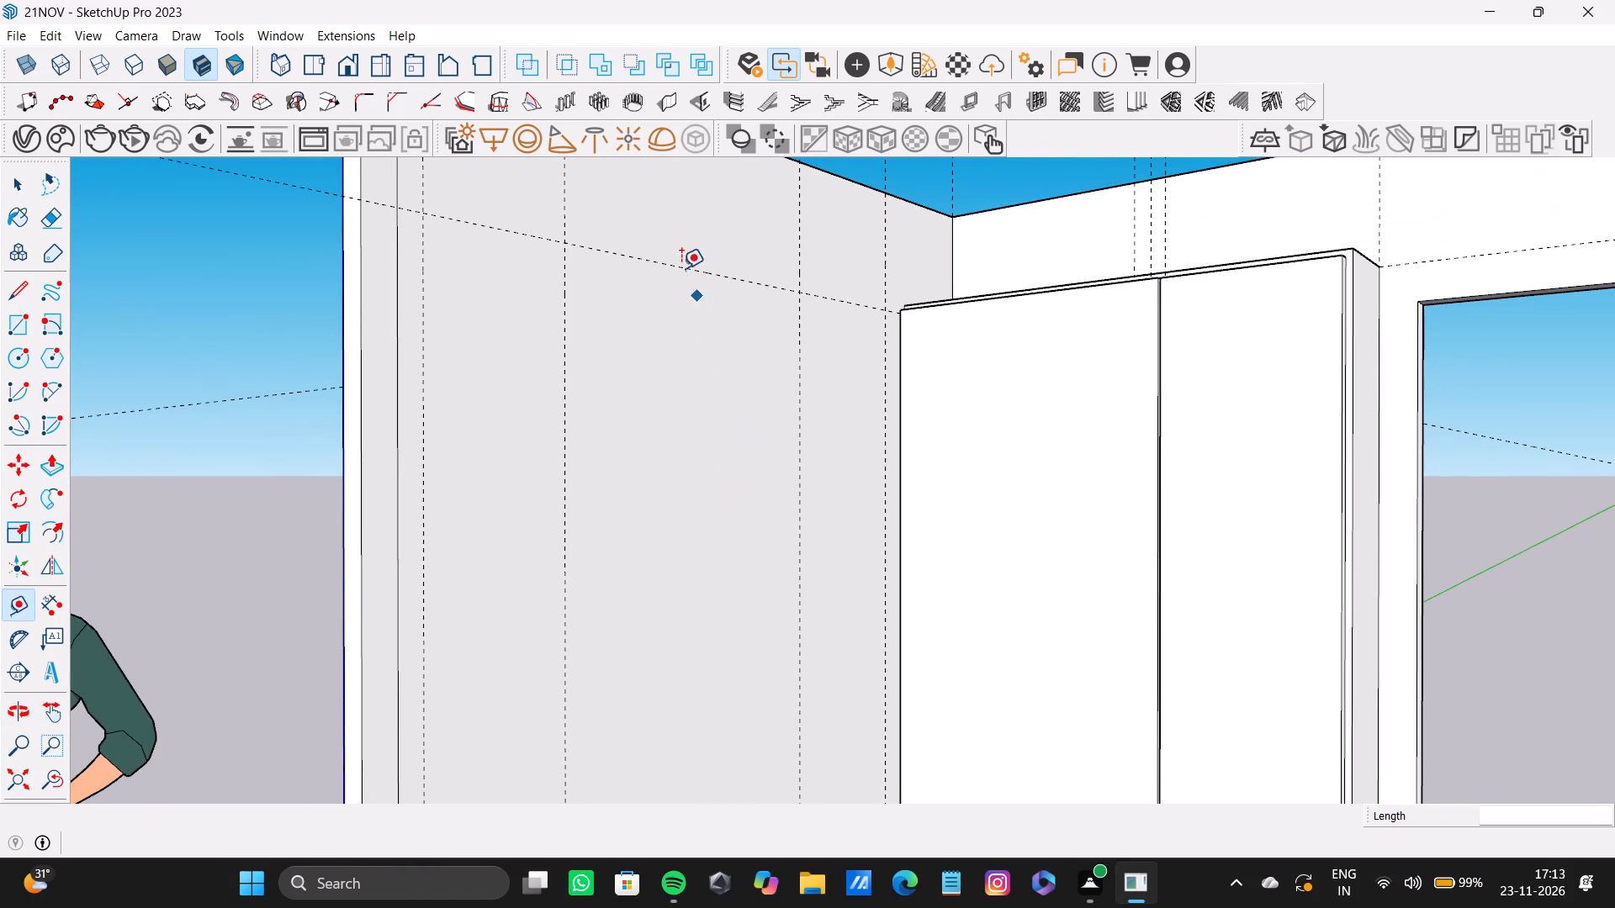
{"action": "left_click", "coordinate": [681, 272]}
{"action": "scroll", "coordinate": [673, 501], "scroll_direction": "down", "scroll_amount": 4}
{"action": "middle_click_drag", "start_coordinate": [672, 504], "coordinate": [699, 389], "text": "shift"}
{"action": "middle_click_drag", "start_coordinate": [699, 383], "coordinate": [699, 354], "text": "shift"}
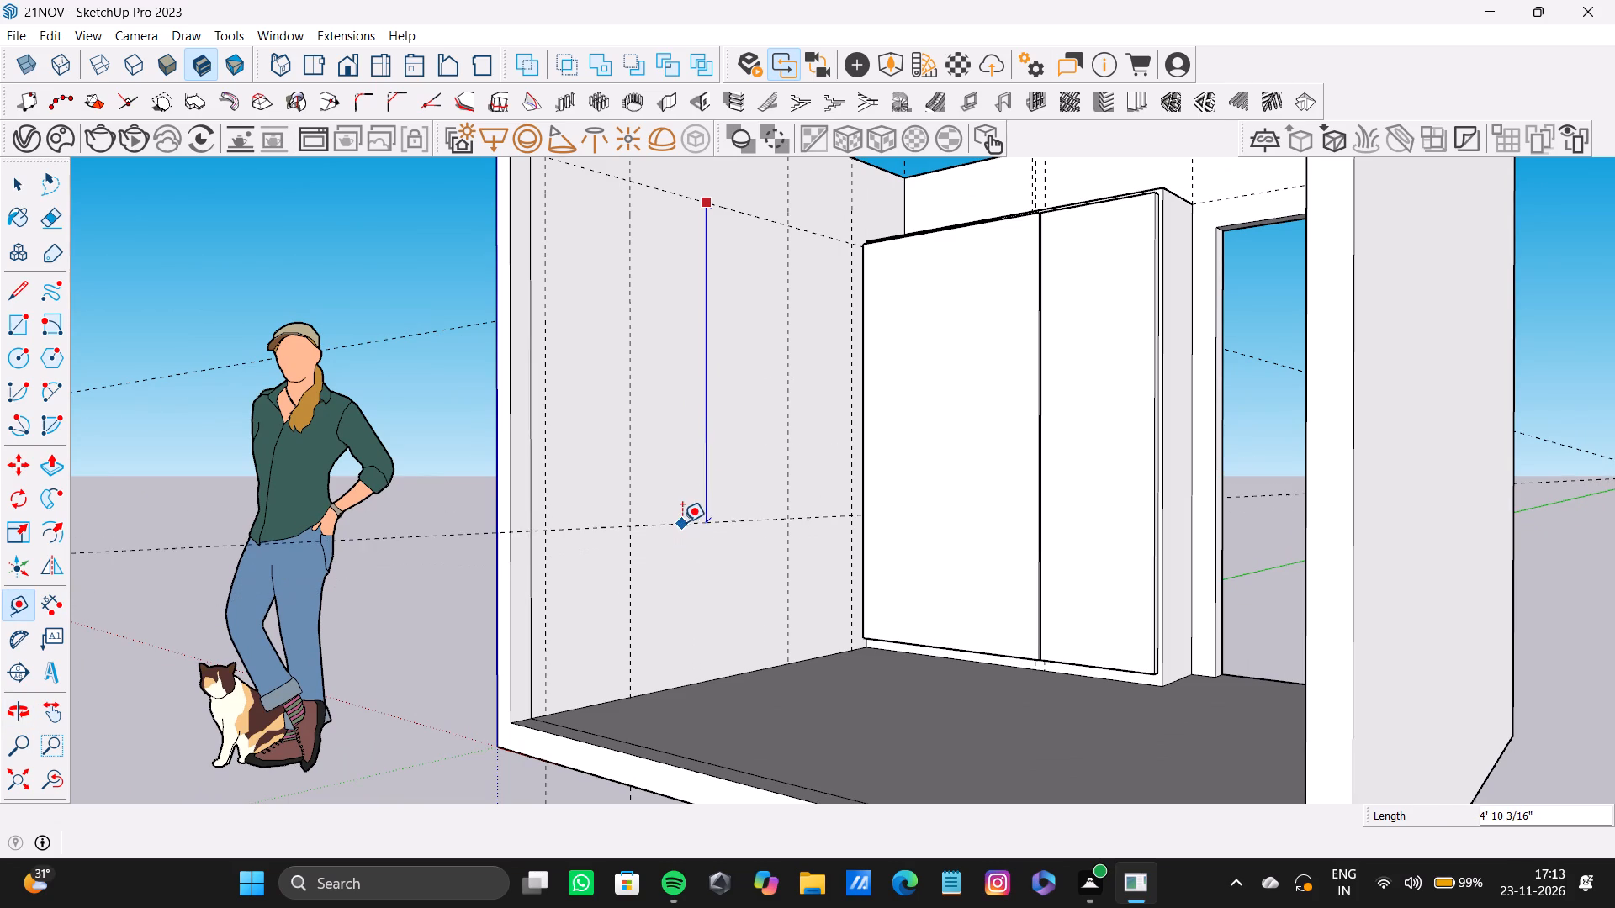
{"action": "left_click", "coordinate": [682, 522]}
Measure the spacing of the rear pair and of the front pair of vertical guides on the side wall.
{"action": "scroll", "coordinate": [681, 472], "scroll_direction": "down", "scroll_amount": 5}
{"action": "middle_click_drag", "start_coordinate": [691, 462], "coordinate": [377, 725], "text": "shift"}
{"action": "scroll", "coordinate": [886, 356], "scroll_direction": "up", "scroll_amount": 4}
{"action": "middle_click_drag", "start_coordinate": [887, 355], "coordinate": [891, 451], "text": "shift"}
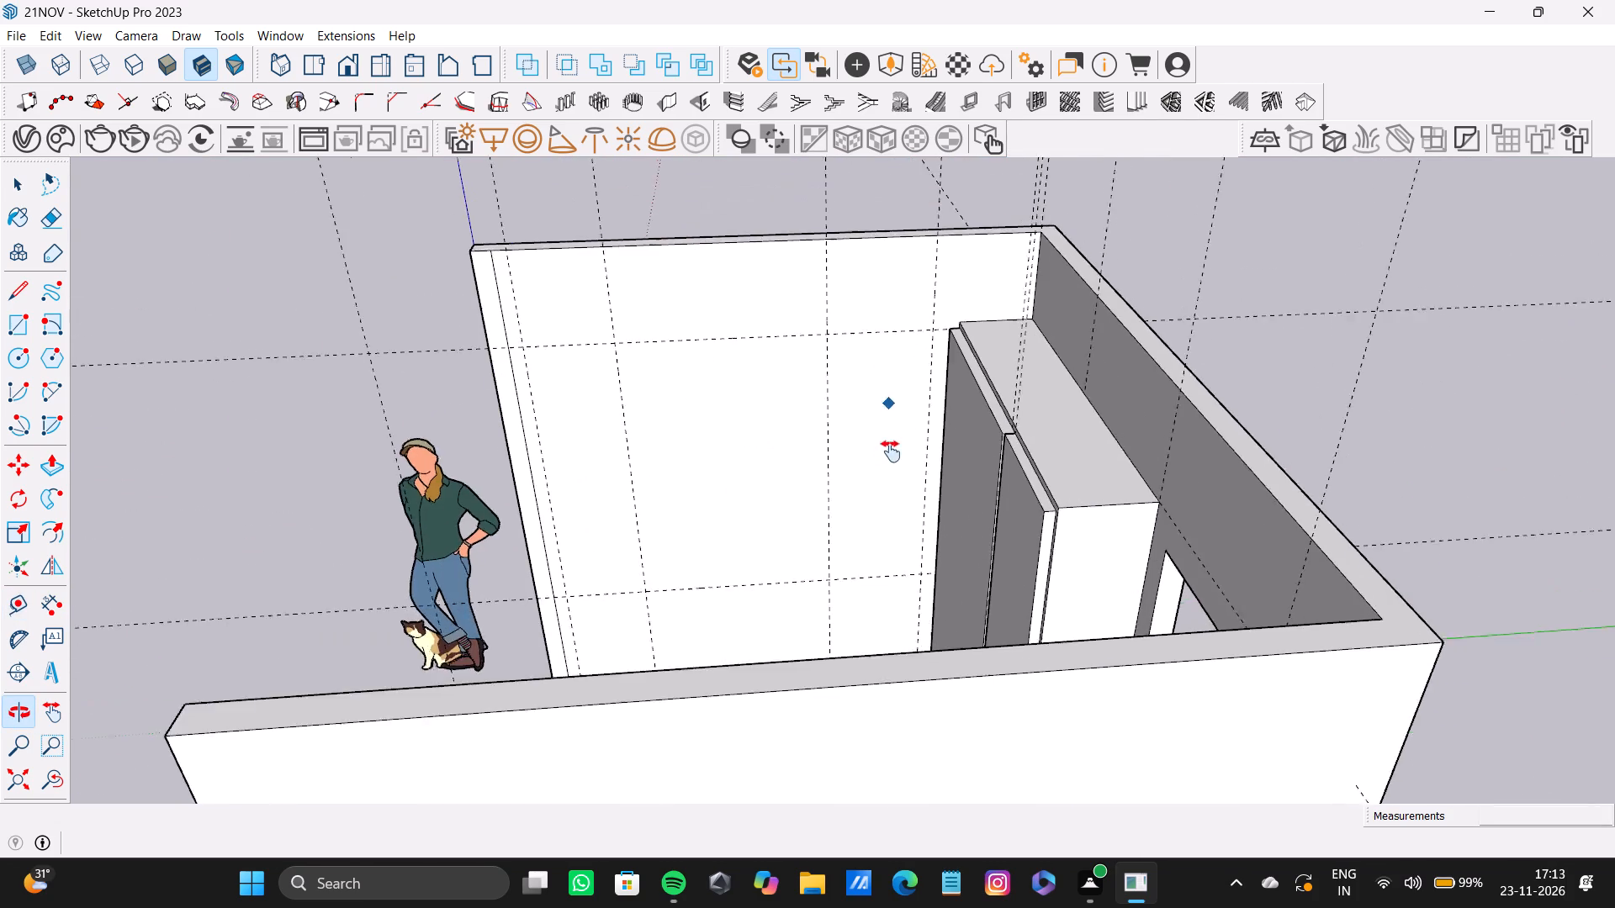
{"action": "middle_click_drag", "start_coordinate": [891, 451], "coordinate": [861, 471], "text": "shift"}
{"action": "key", "text": "space"}
{"action": "key", "text": "t"}
{"action": "scroll", "coordinate": [871, 420], "scroll_direction": "up", "scroll_amount": 5}
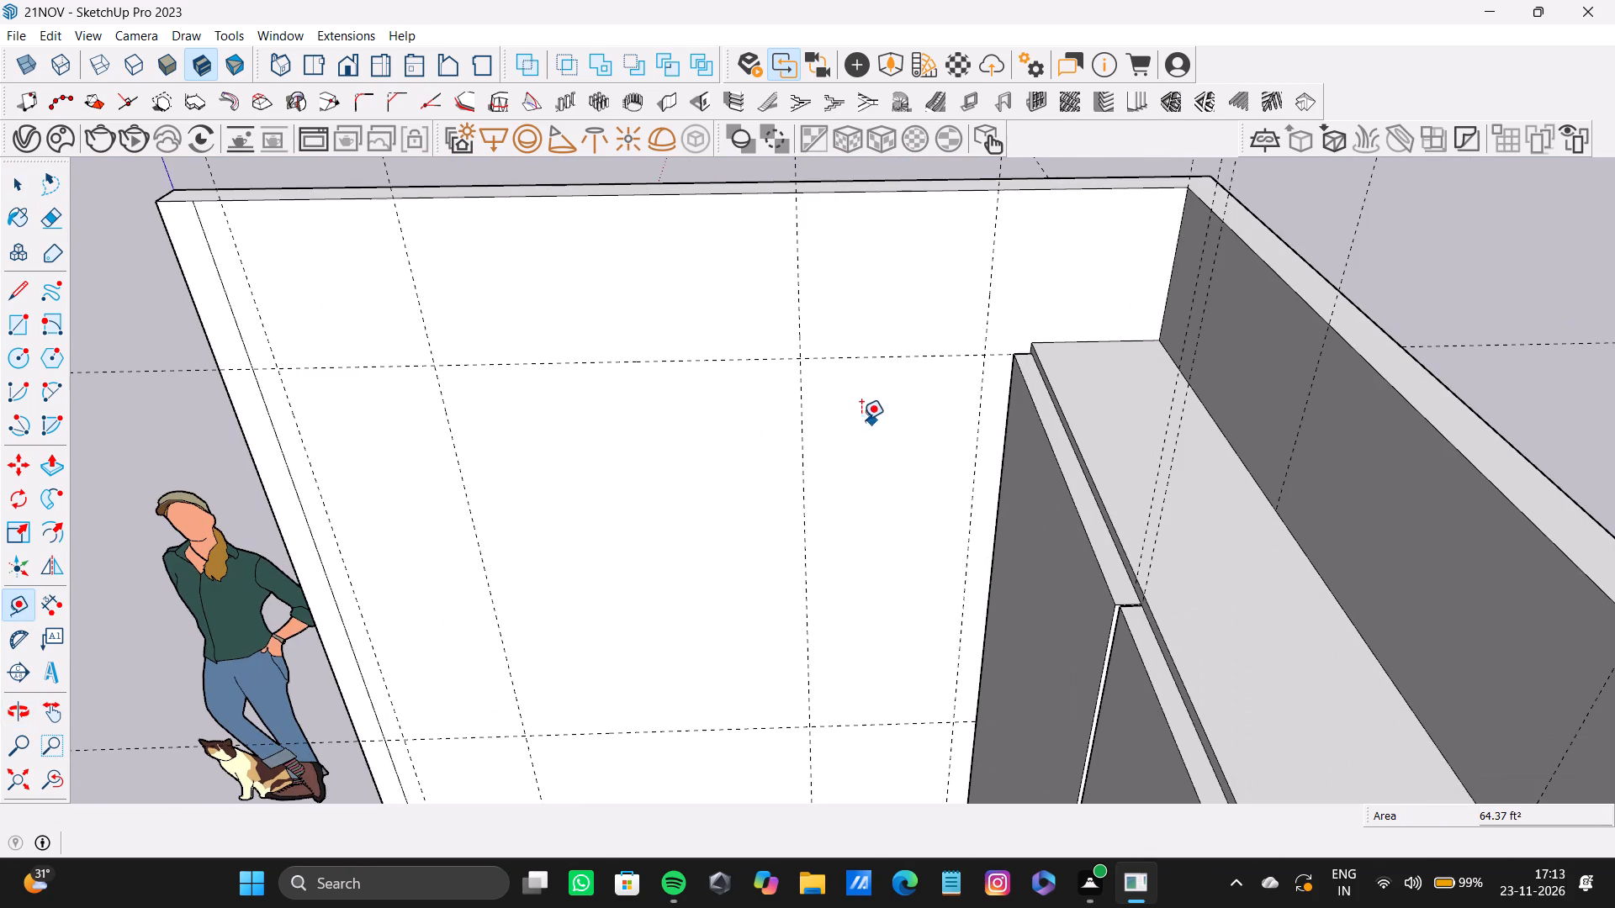
{"action": "left_click_drag", "start_coordinate": [797, 425], "coordinate": [807, 427]}
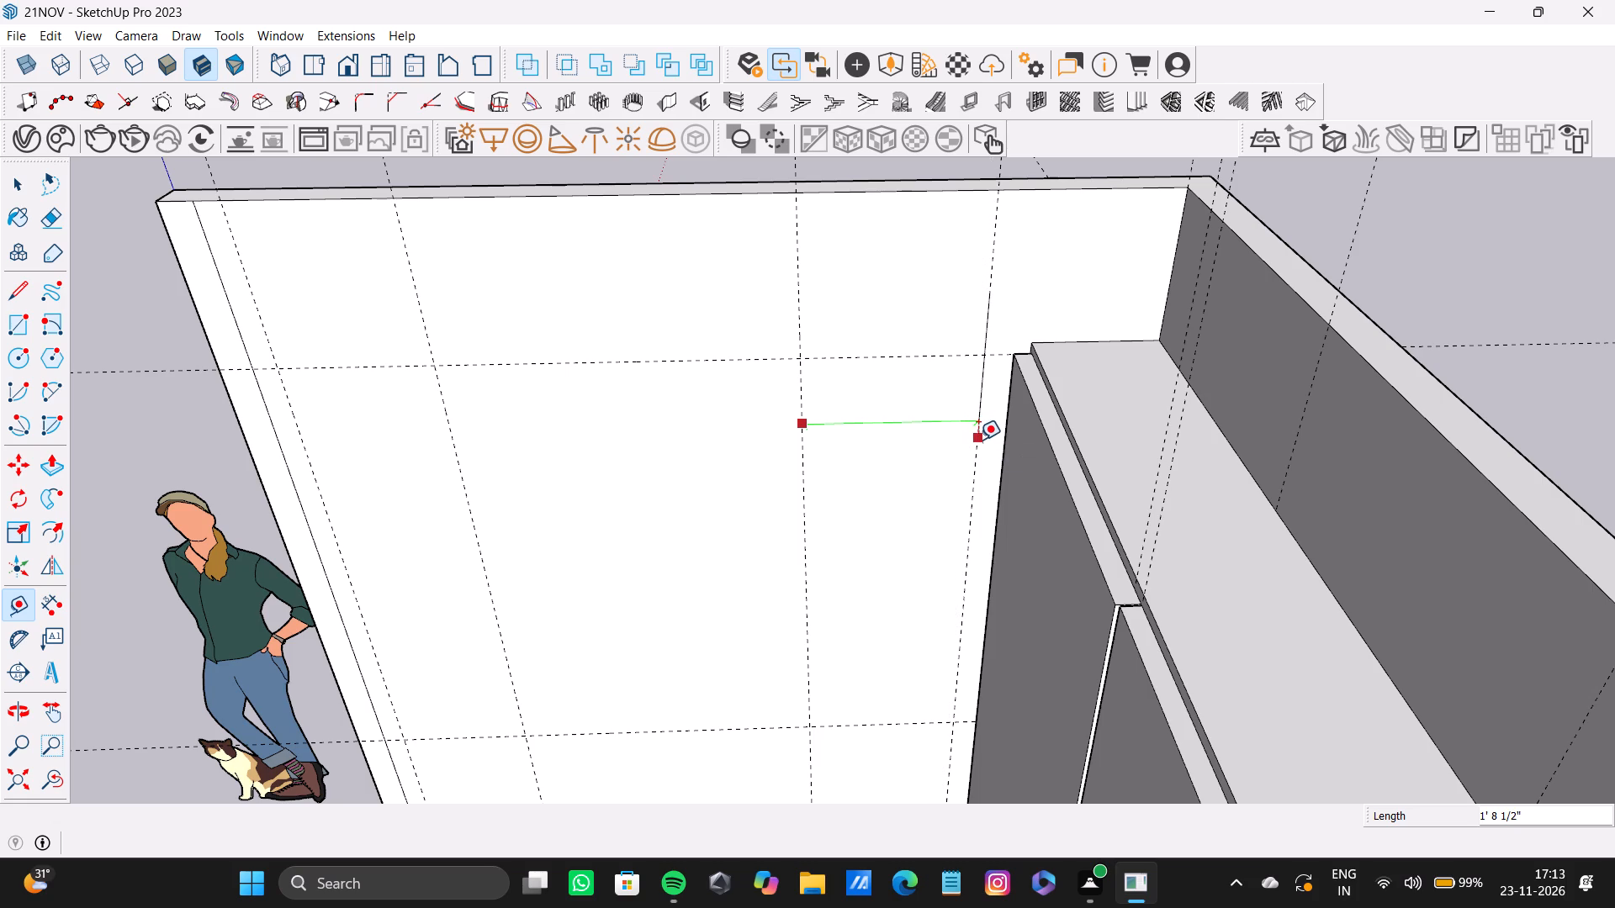
{"action": "key", "text": "space"}
{"action": "key", "text": "t"}
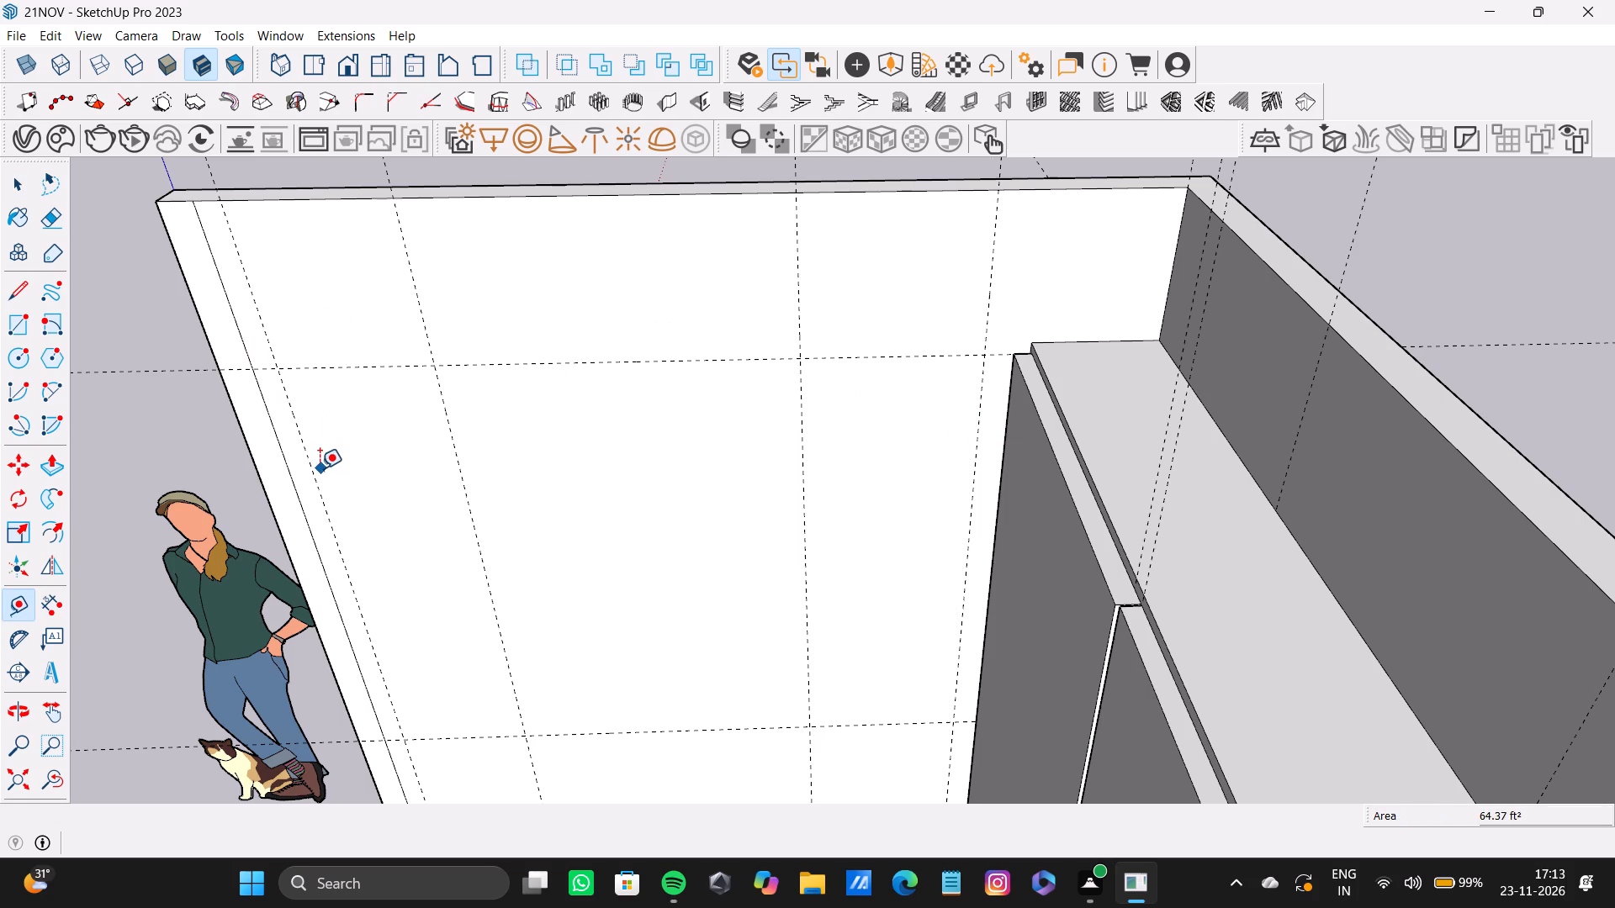
{"action": "left_click", "coordinate": [320, 468]}
{"action": "key", "text": "space"}
{"action": "key", "text": "t"}
{"action": "left_click", "coordinate": [318, 473]}
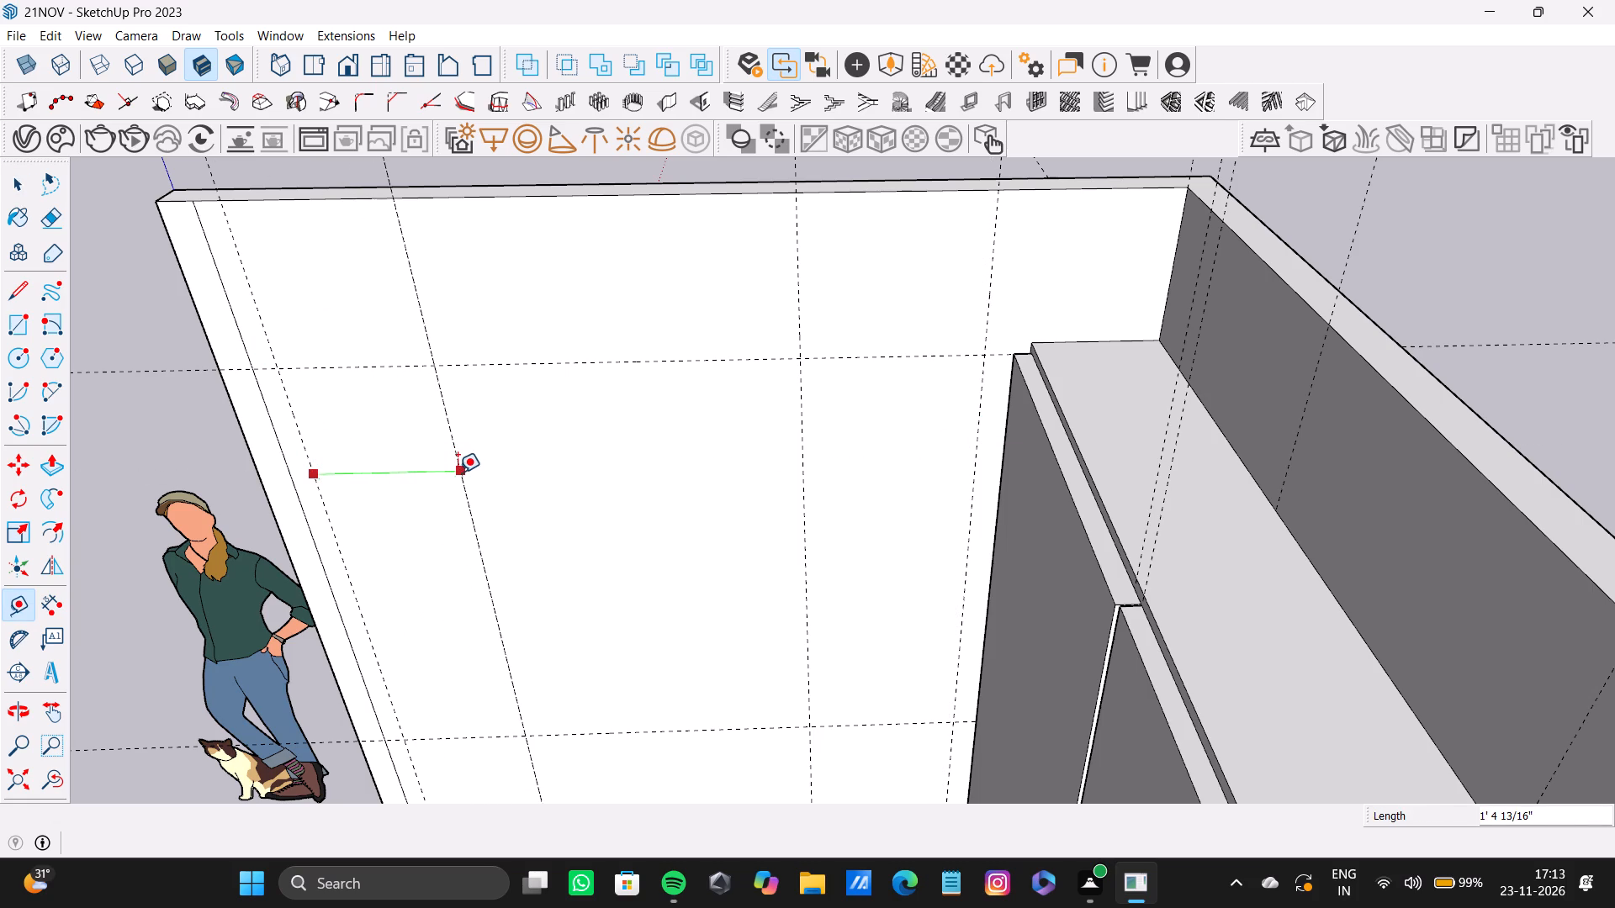
{"action": "key", "text": "space"}
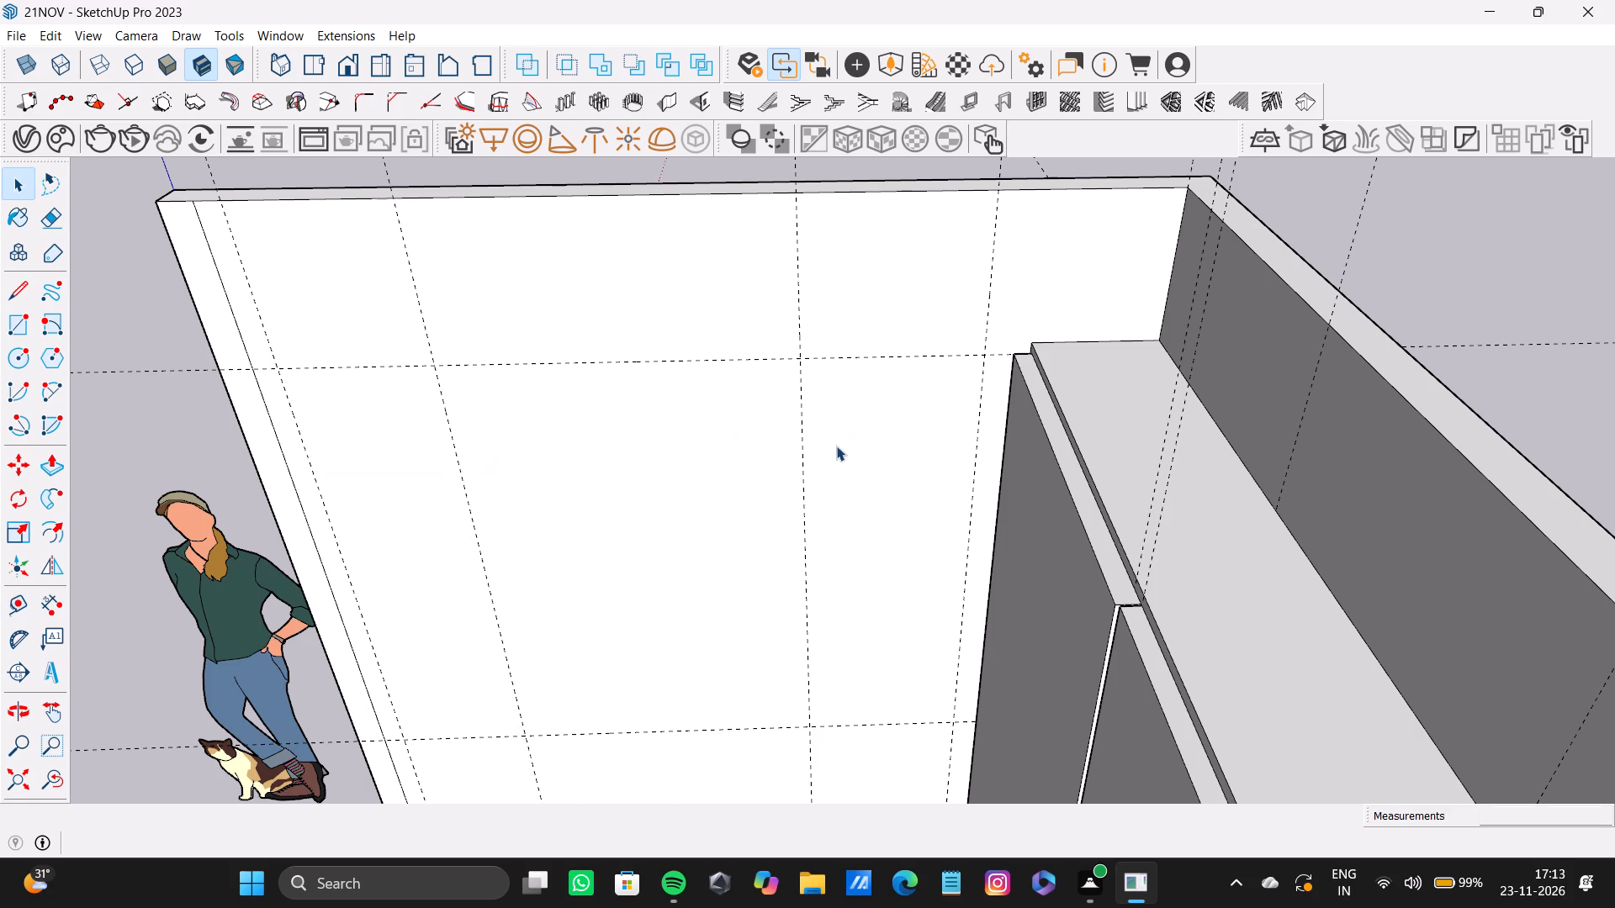
Replace the second vertical guide from the rear with one offset 1'4" from the rearmost side-wall guide.
{"action": "left_click", "coordinate": [804, 470]}
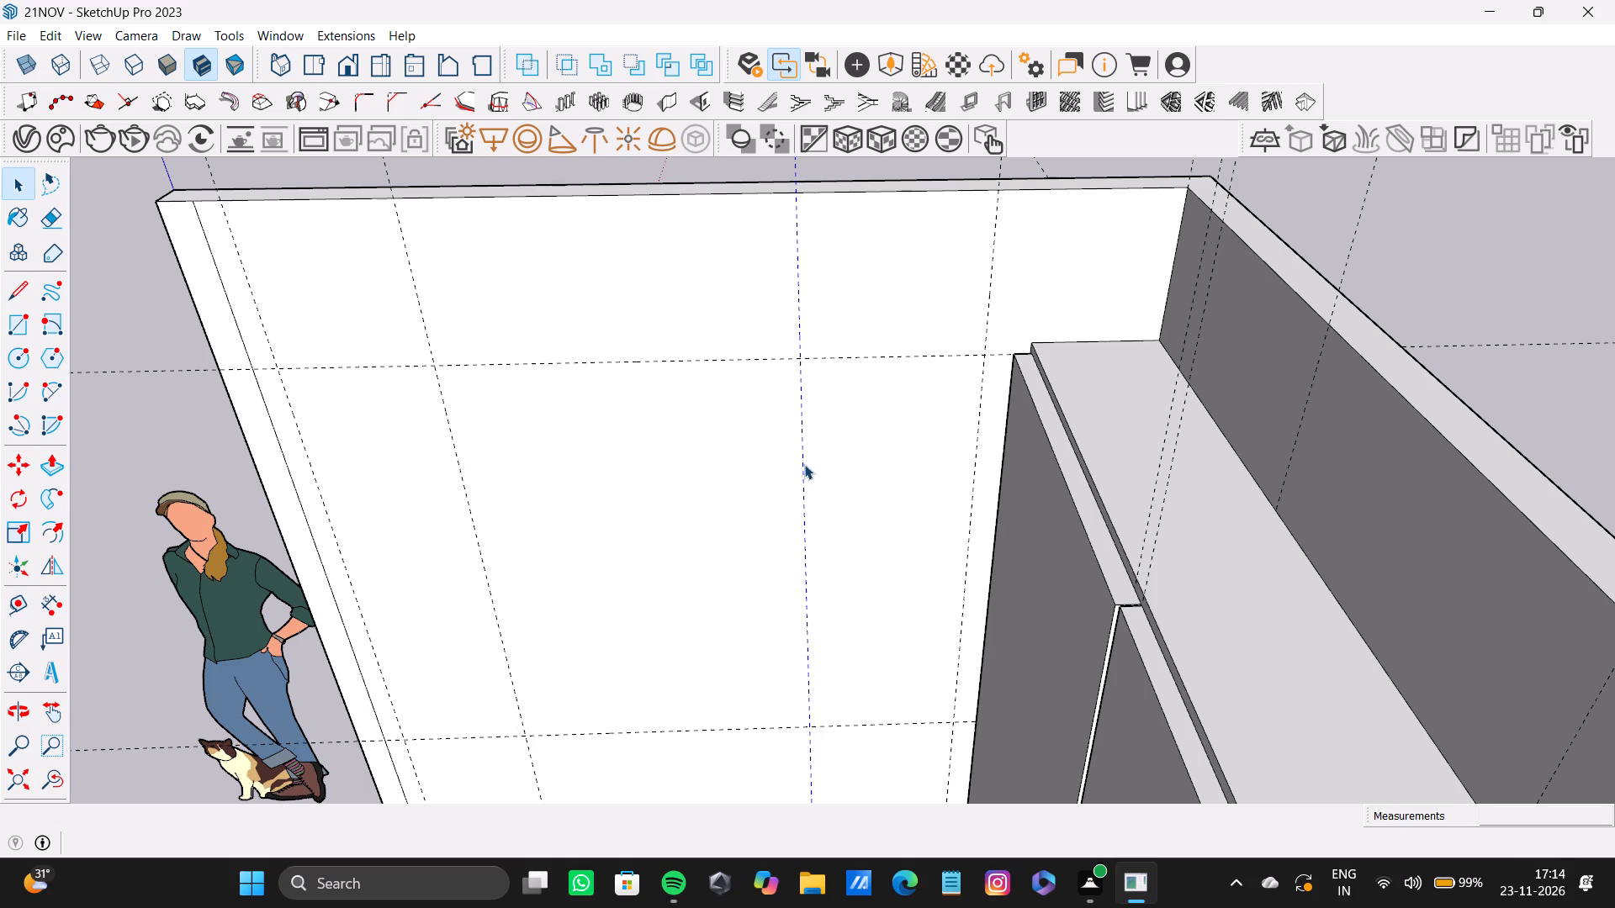
{"action": "key", "text": "Delete"}
{"action": "key", "text": "t"}
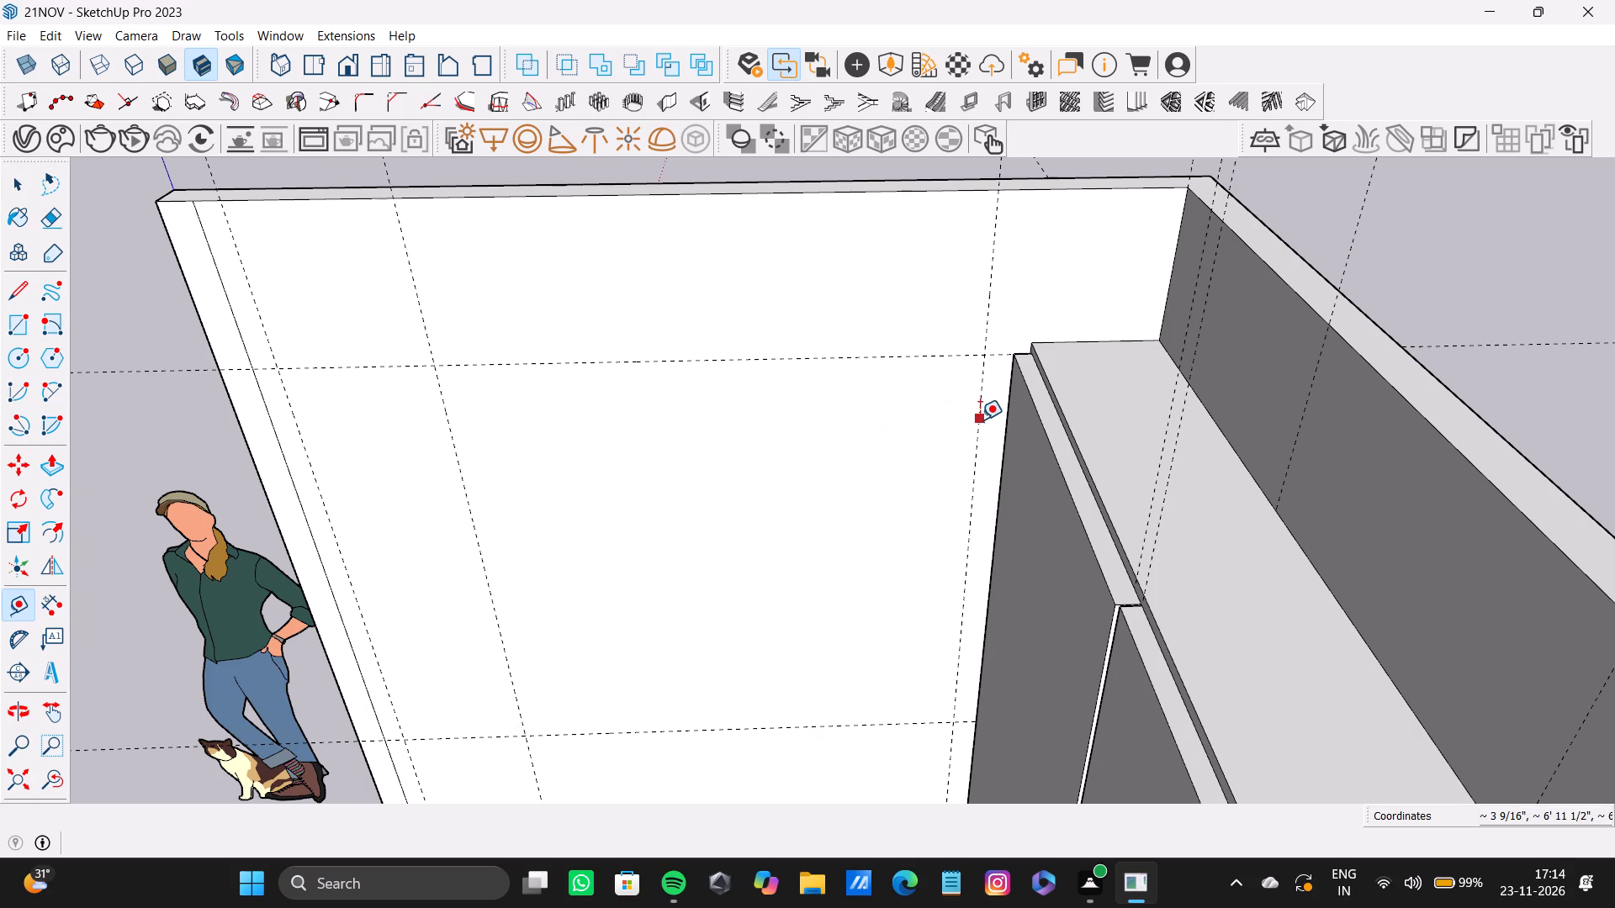
{"action": "left_click", "coordinate": [980, 420]}
{"action": "type", "text": "1'"}
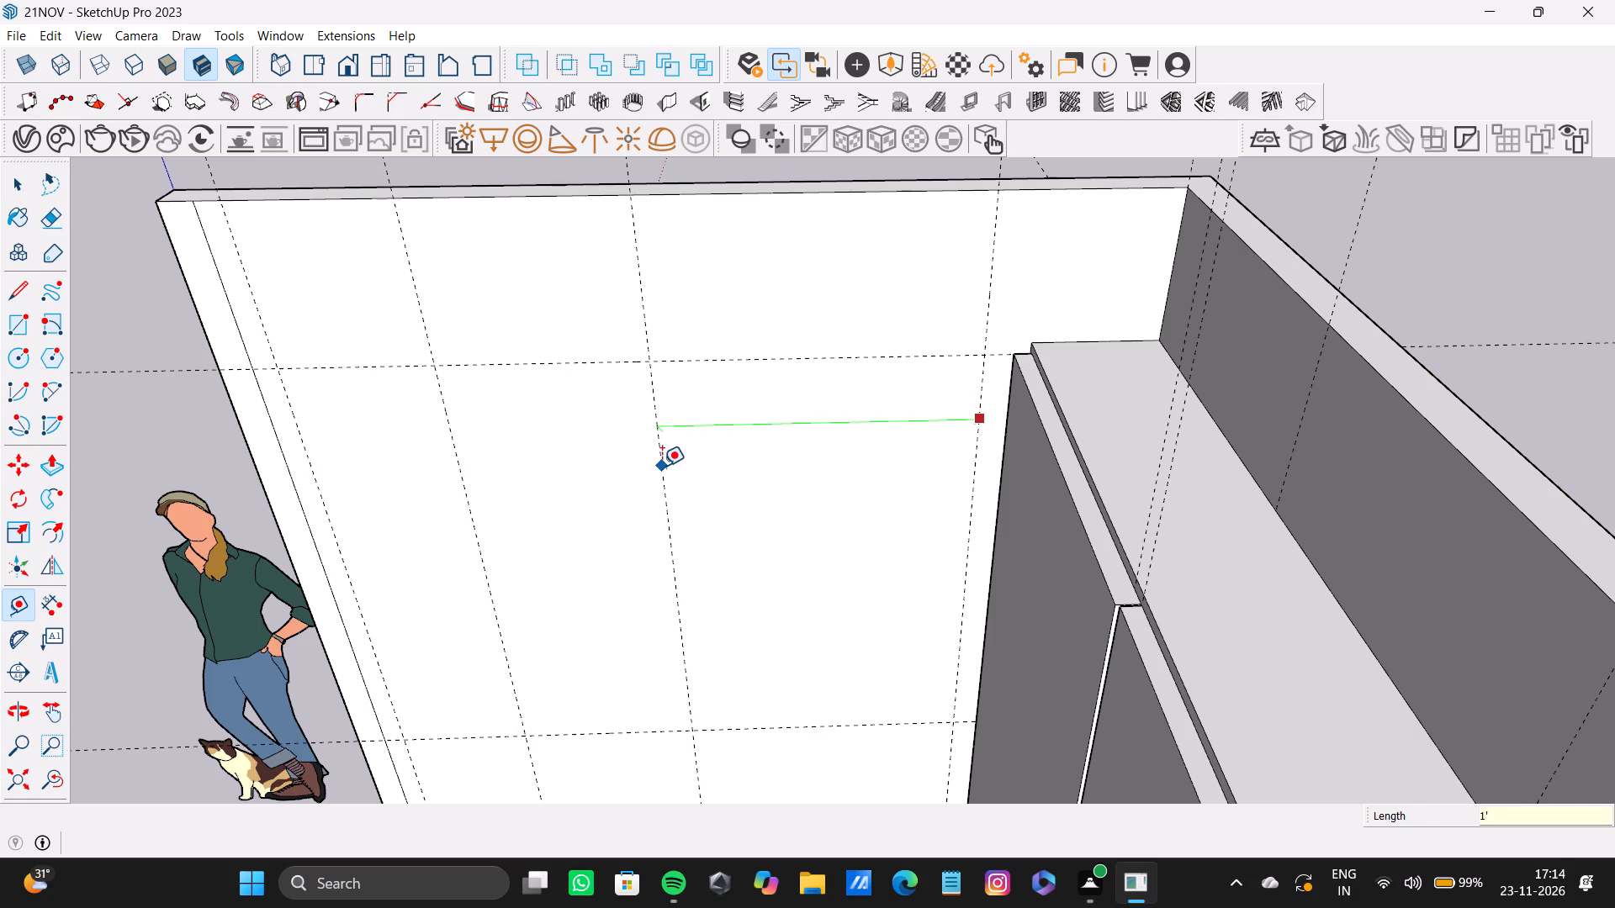
{"action": "key", "text": "4"}
{"action": "key", "text": "shift+quotedbl"}
{"action": "key", "text": "Return"}
{"action": "key", "text": "space"}
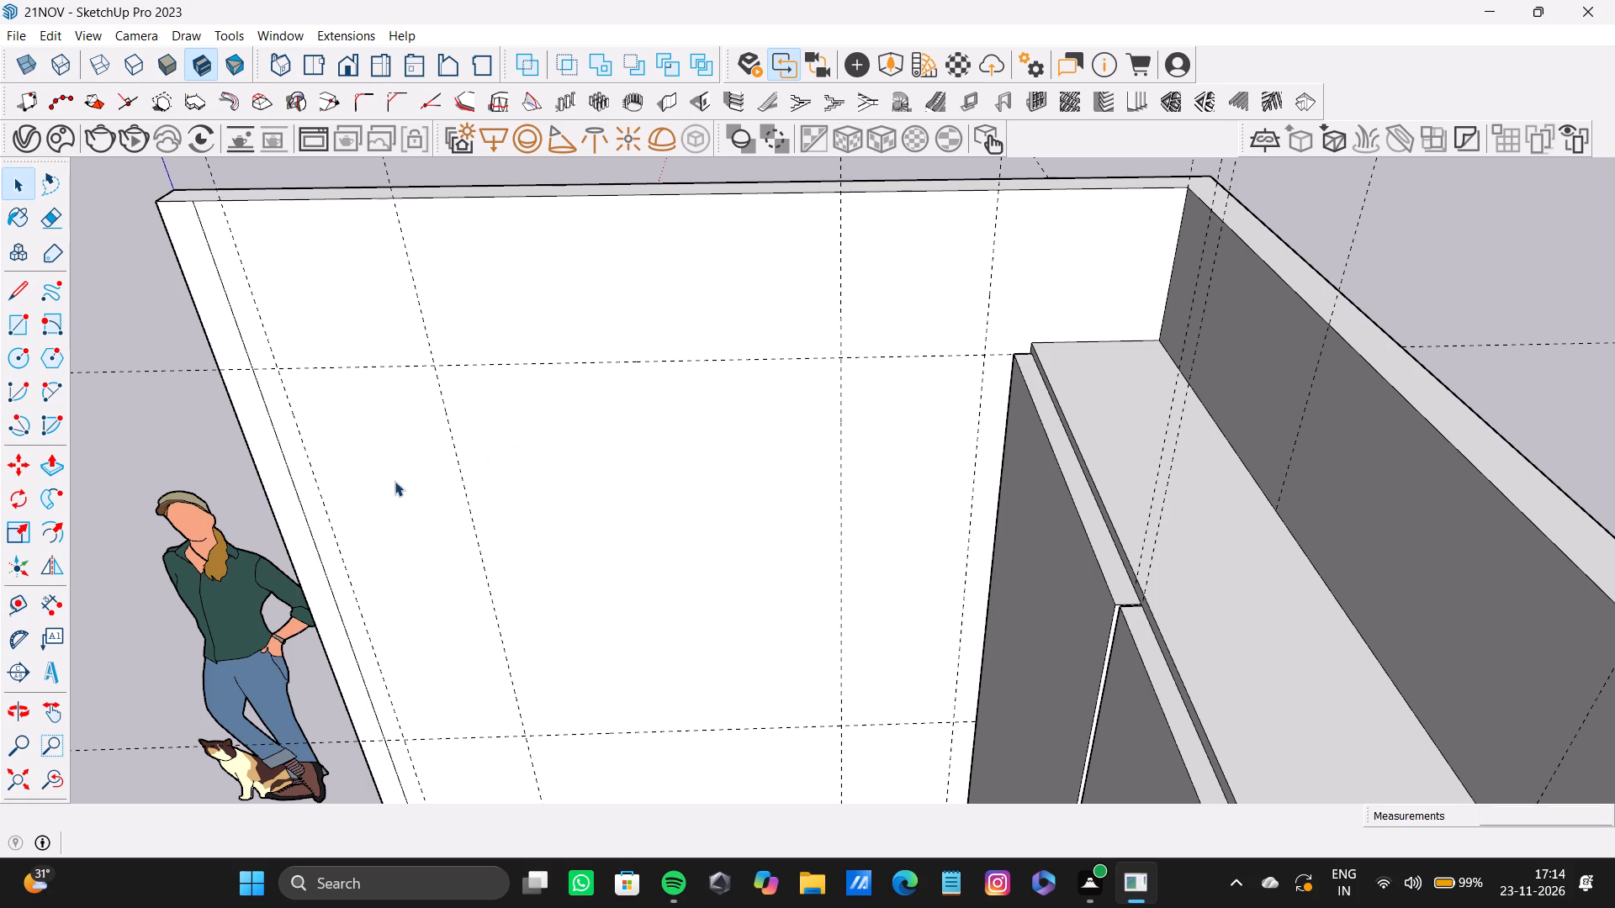
Replace the inner guide of the front pair with one offset 1'4" from the vertical guide nearest the open front.
{"action": "scroll", "coordinate": [389, 480], "scroll_direction": "down", "scroll_amount": 3}
{"action": "middle_click_drag", "start_coordinate": [397, 483], "coordinate": [707, 385]}
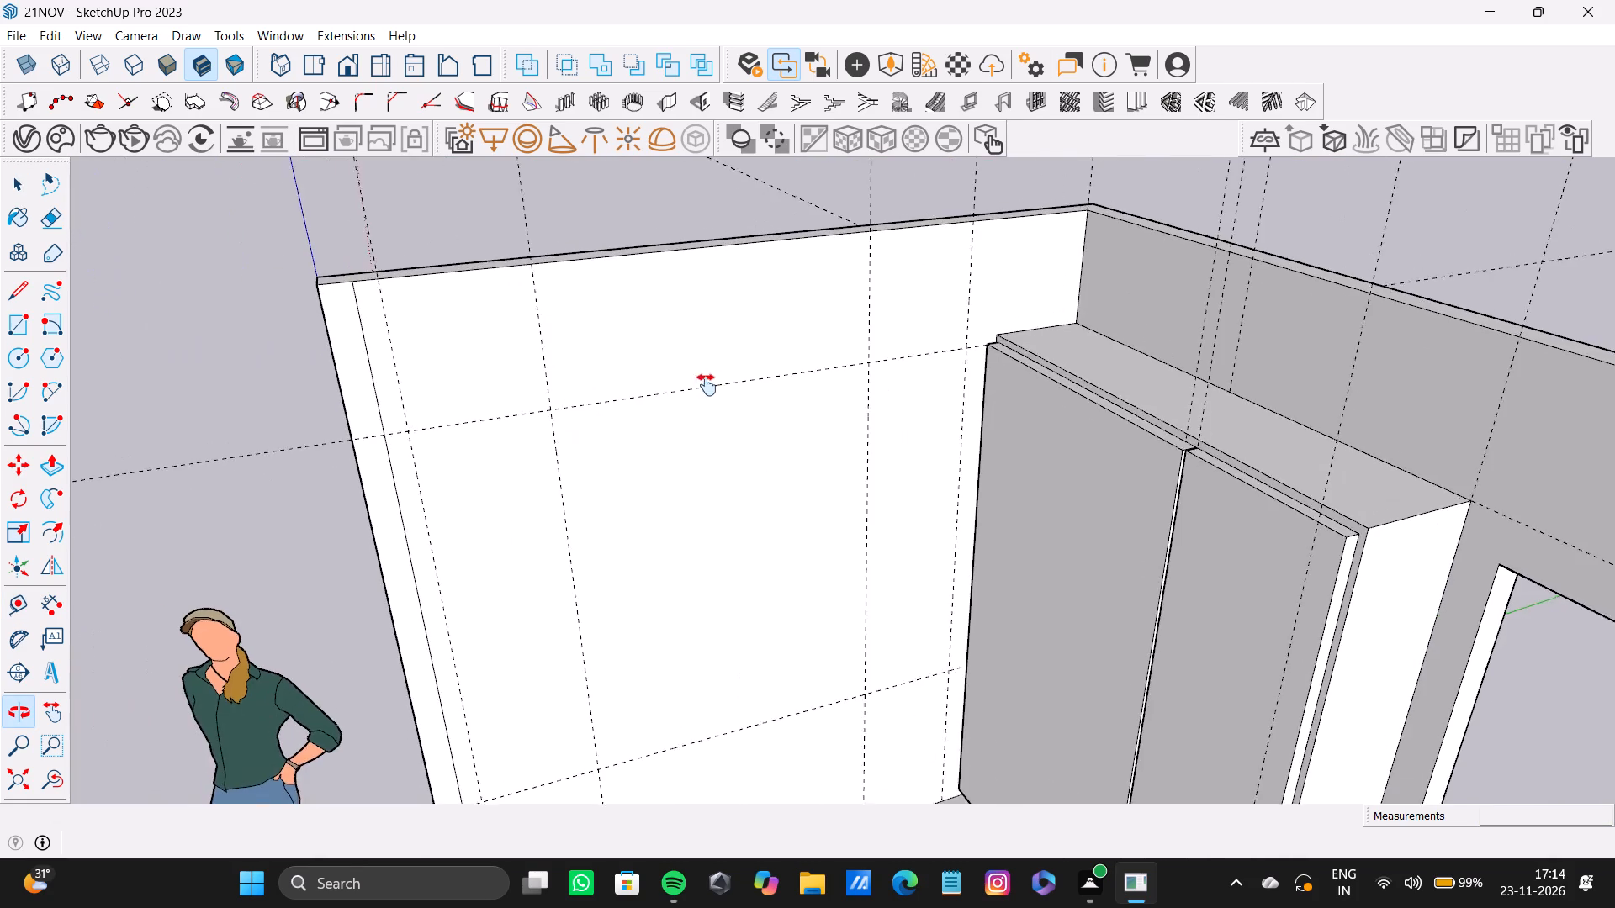
{"action": "middle_click_drag", "start_coordinate": [707, 385], "coordinate": [664, 369]}
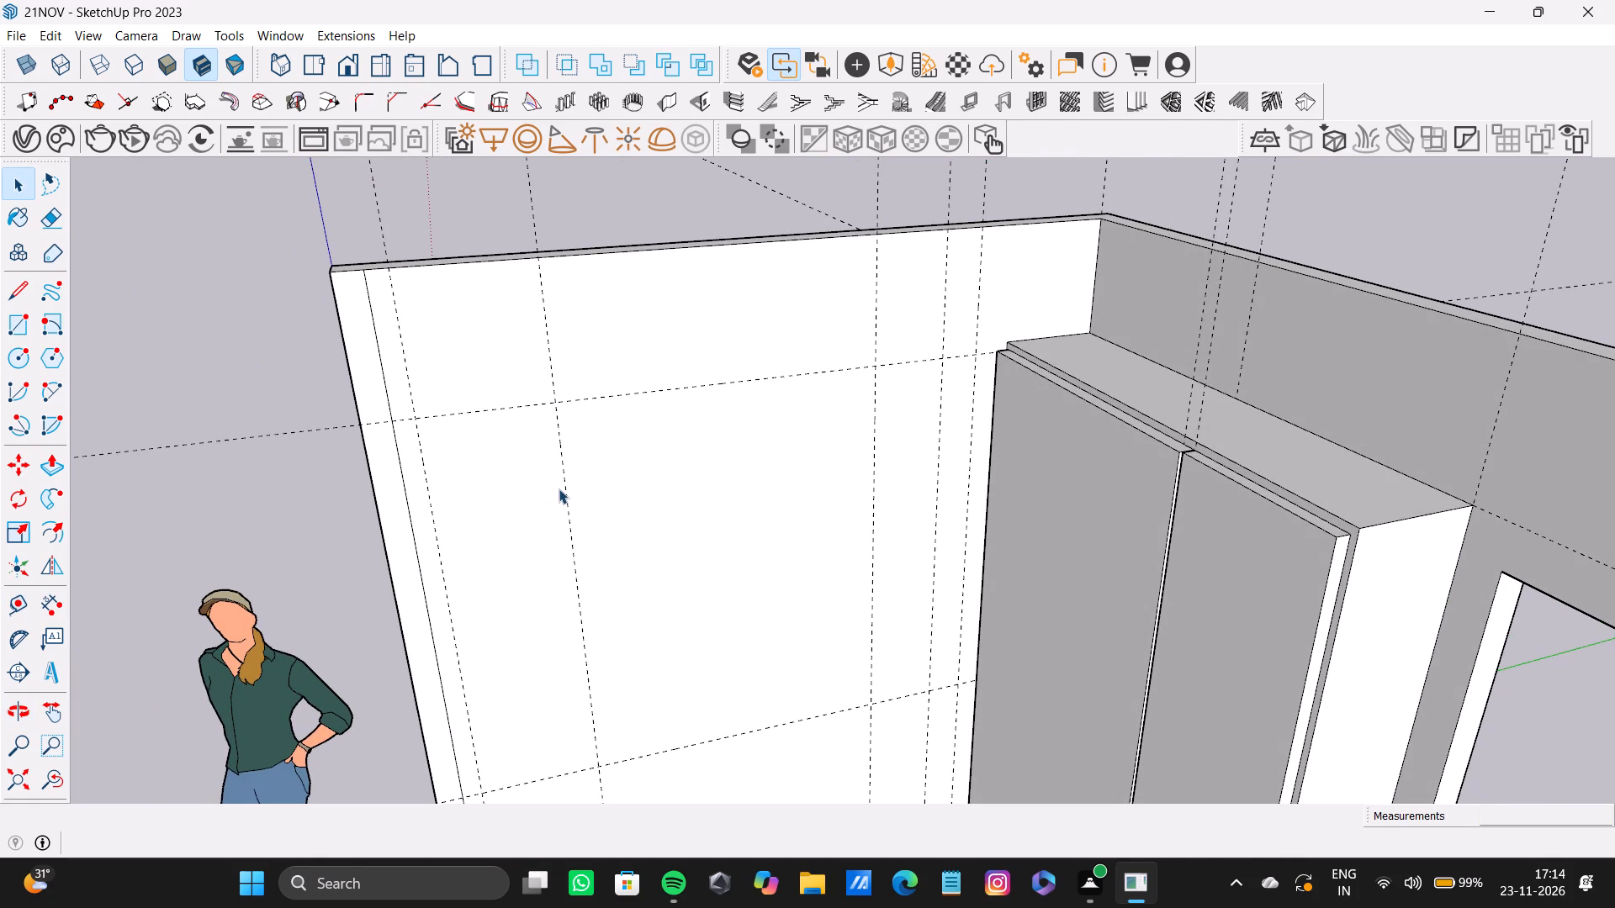
{"action": "left_click", "coordinate": [563, 490]}
{"action": "left_click", "coordinate": [563, 490]}
{"action": "left_click", "coordinate": [563, 507]}
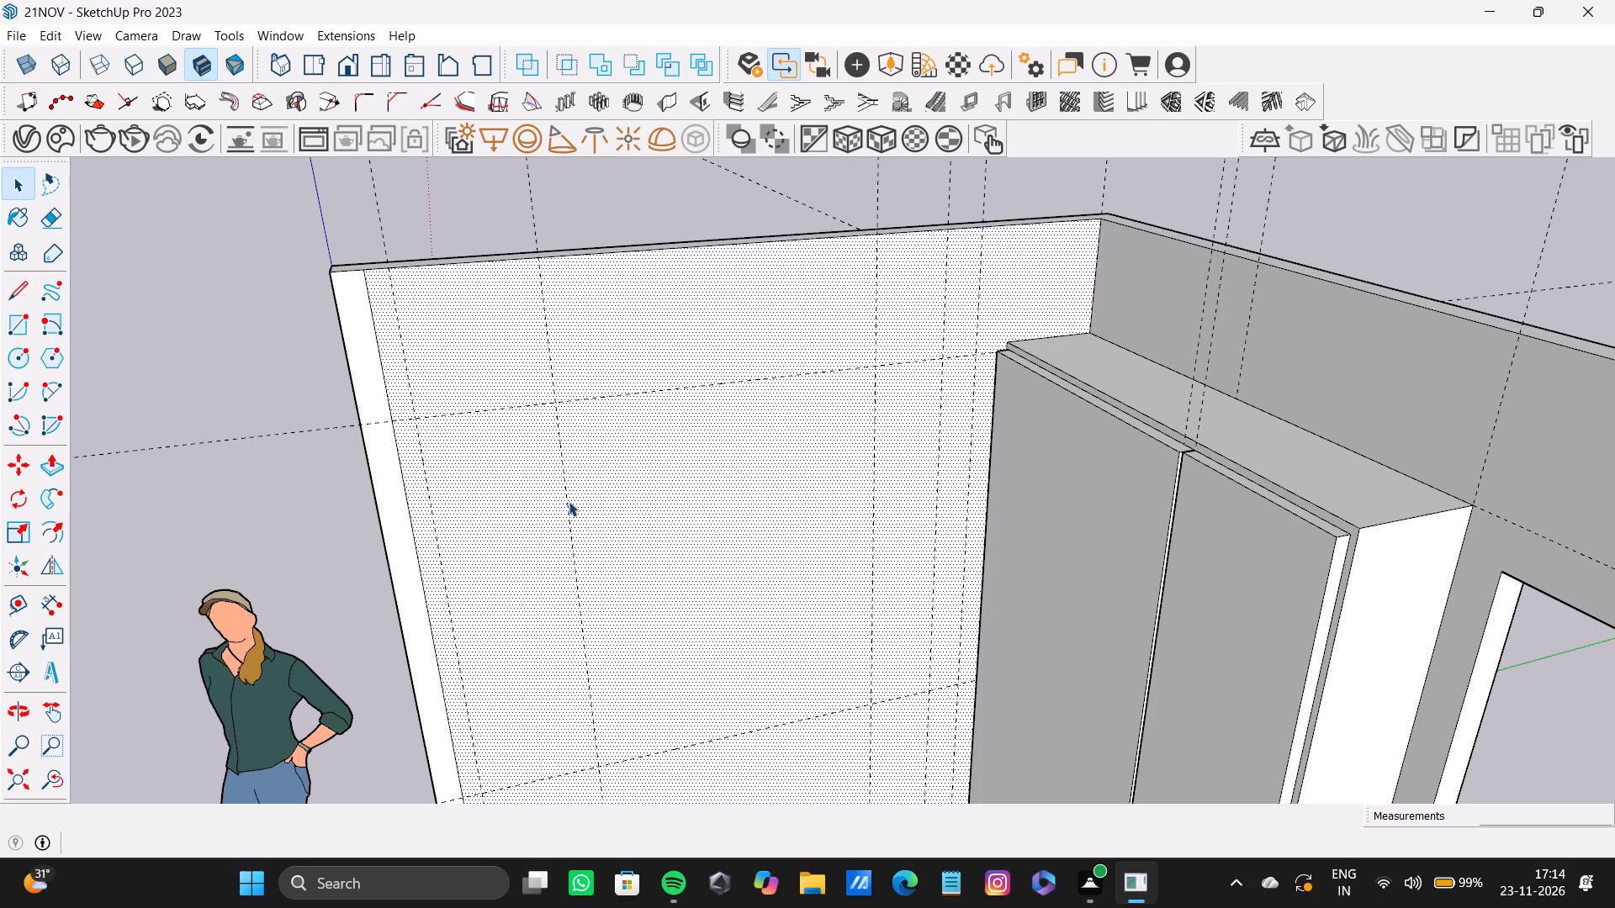
{"action": "left_click", "coordinate": [569, 501]}
{"action": "key", "text": "Delete"}
{"action": "key", "text": "t"}
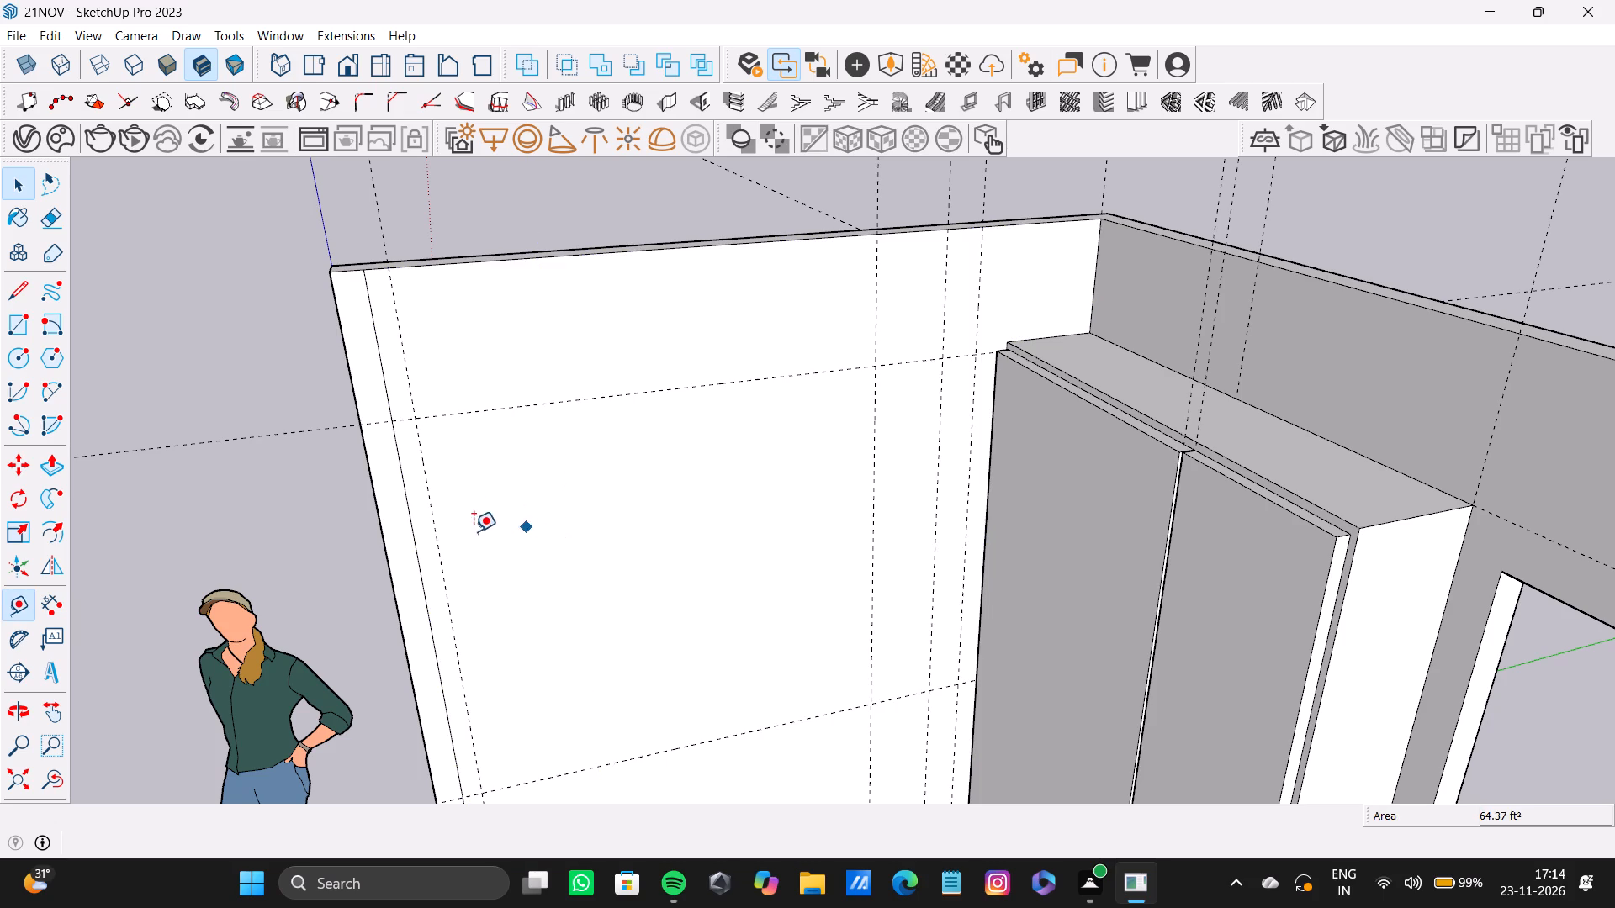
{"action": "left_click_drag", "start_coordinate": [442, 566], "coordinate": [451, 563]}
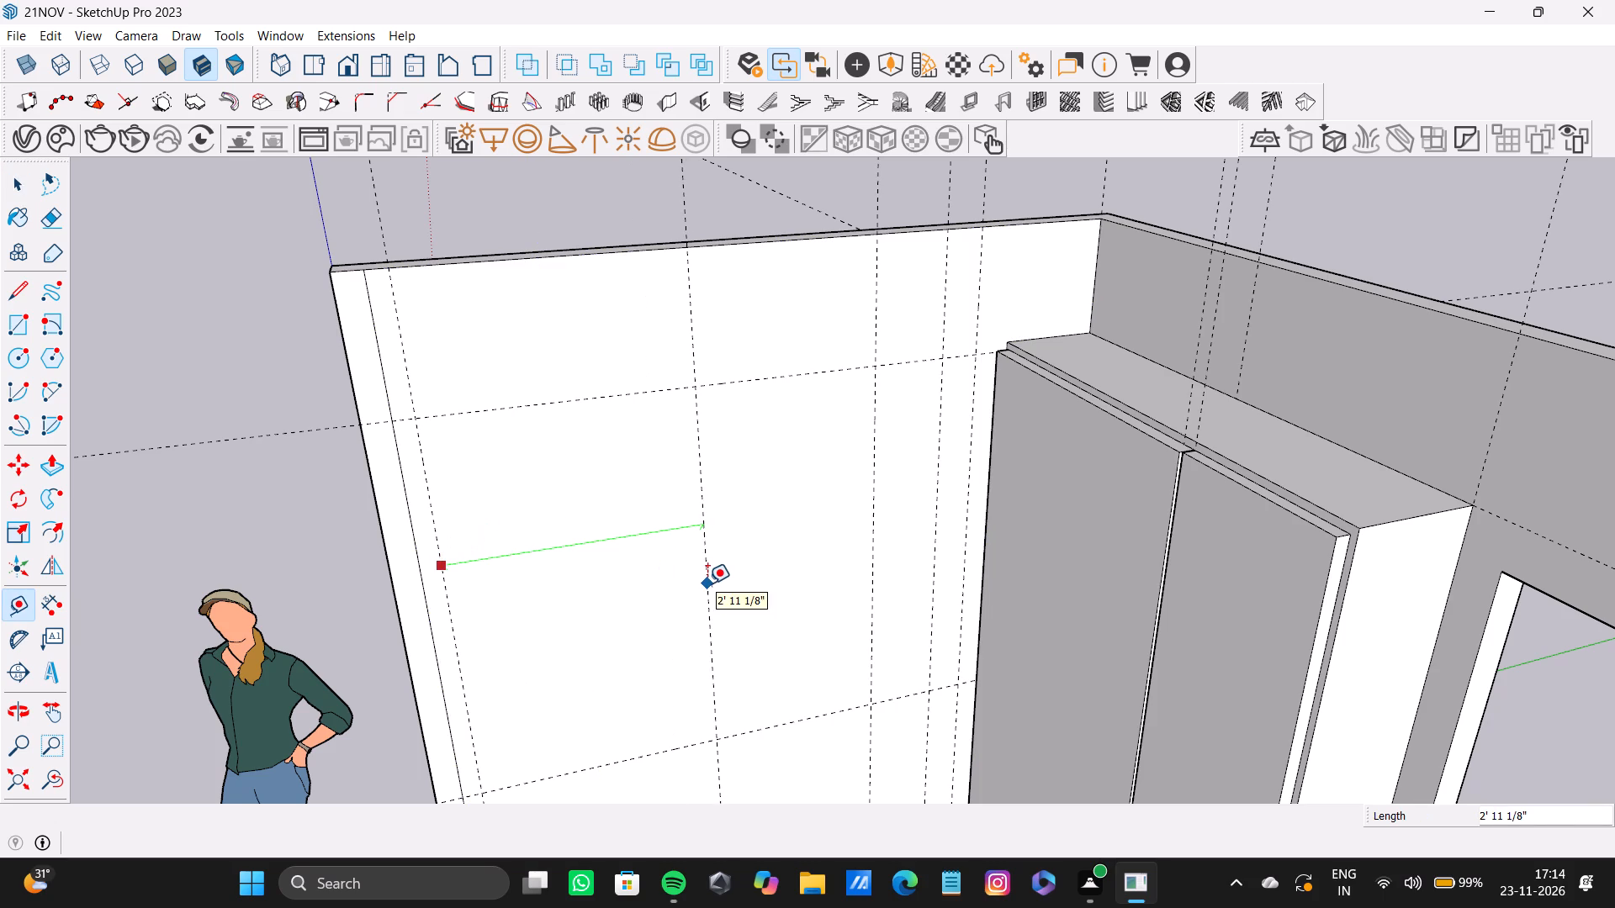
{"action": "type", "text": "1'"}
{"action": "type", "text": "4\""}
{"action": "key", "text": "Return"}
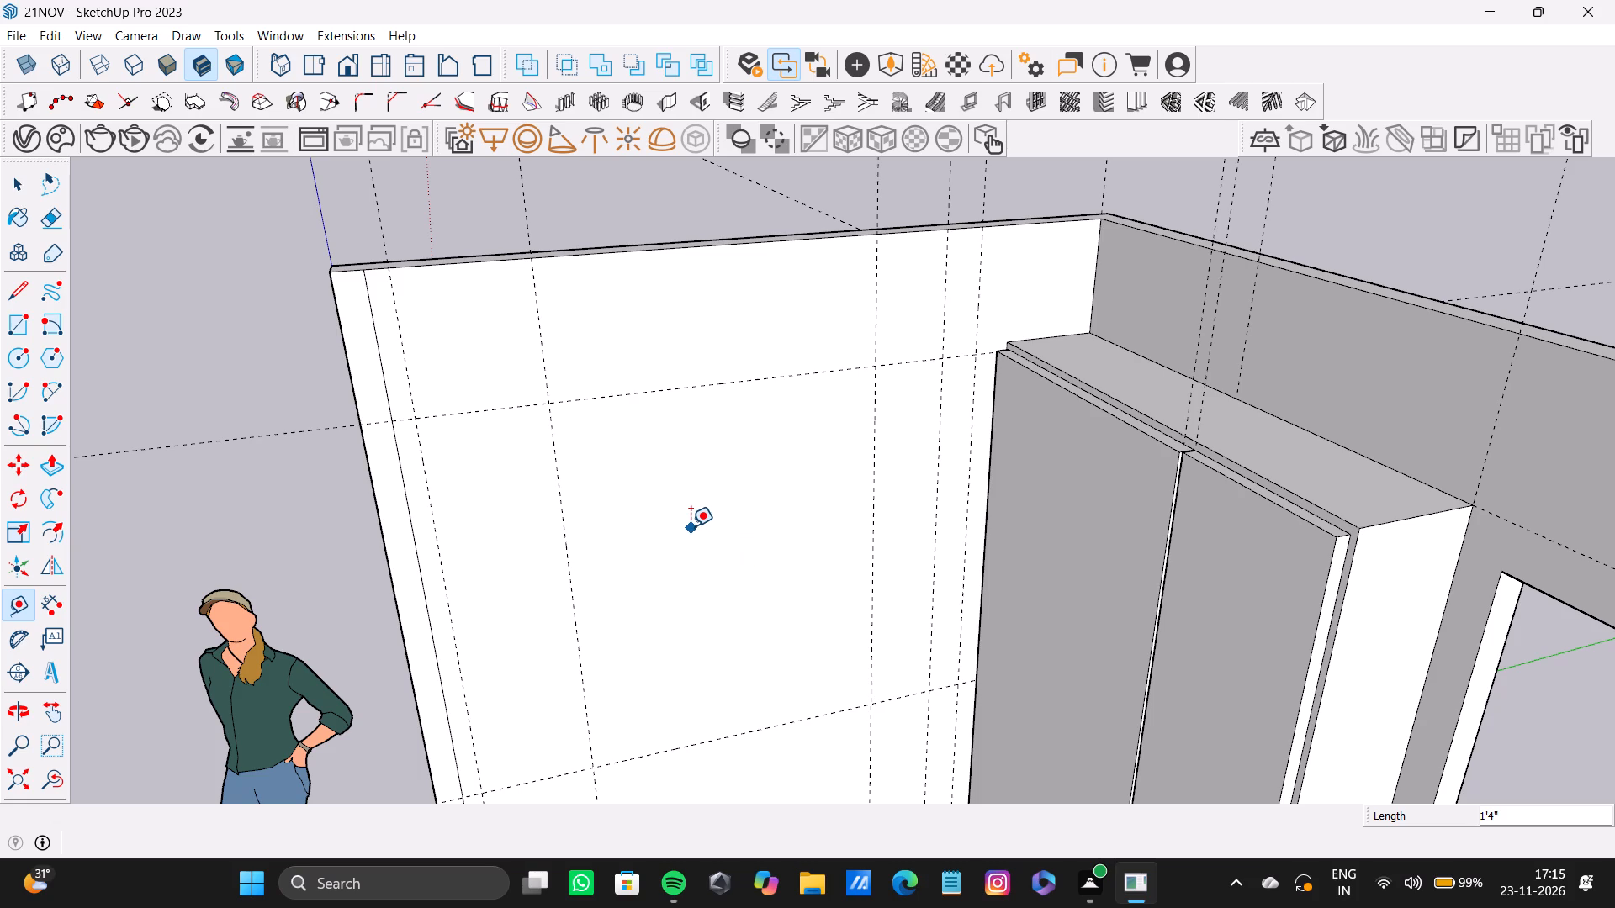
{"action": "key", "text": "space"}
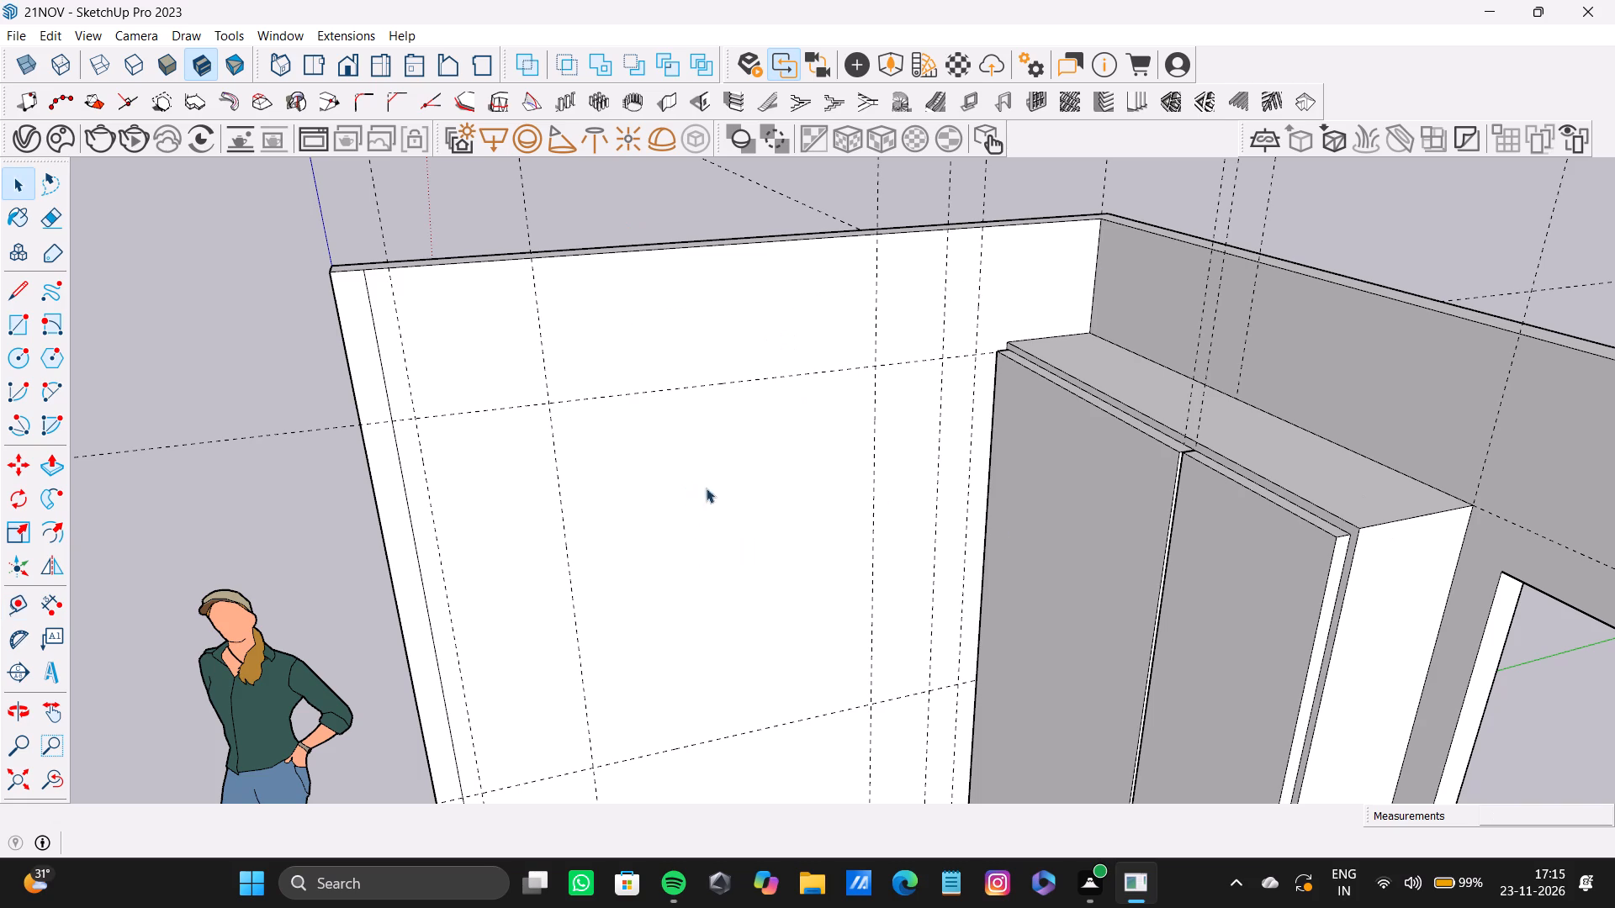
Delete the extra vertical guide between the two rear guides on the side wall.
{"action": "left_click", "coordinate": [942, 383]}
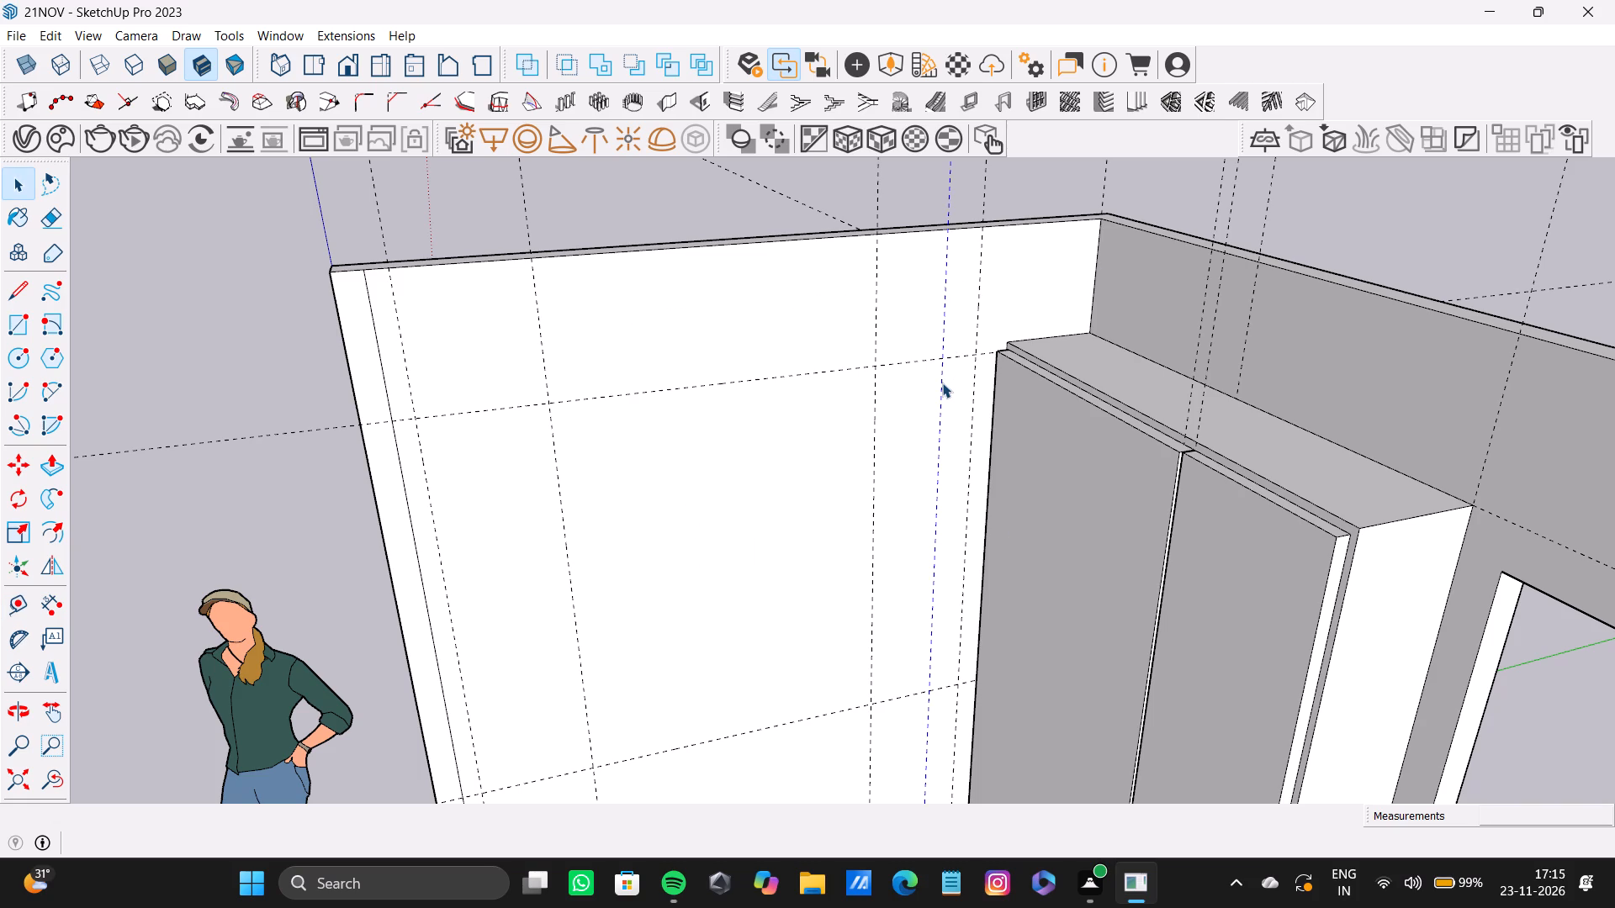
{"action": "key", "text": "Delete"}
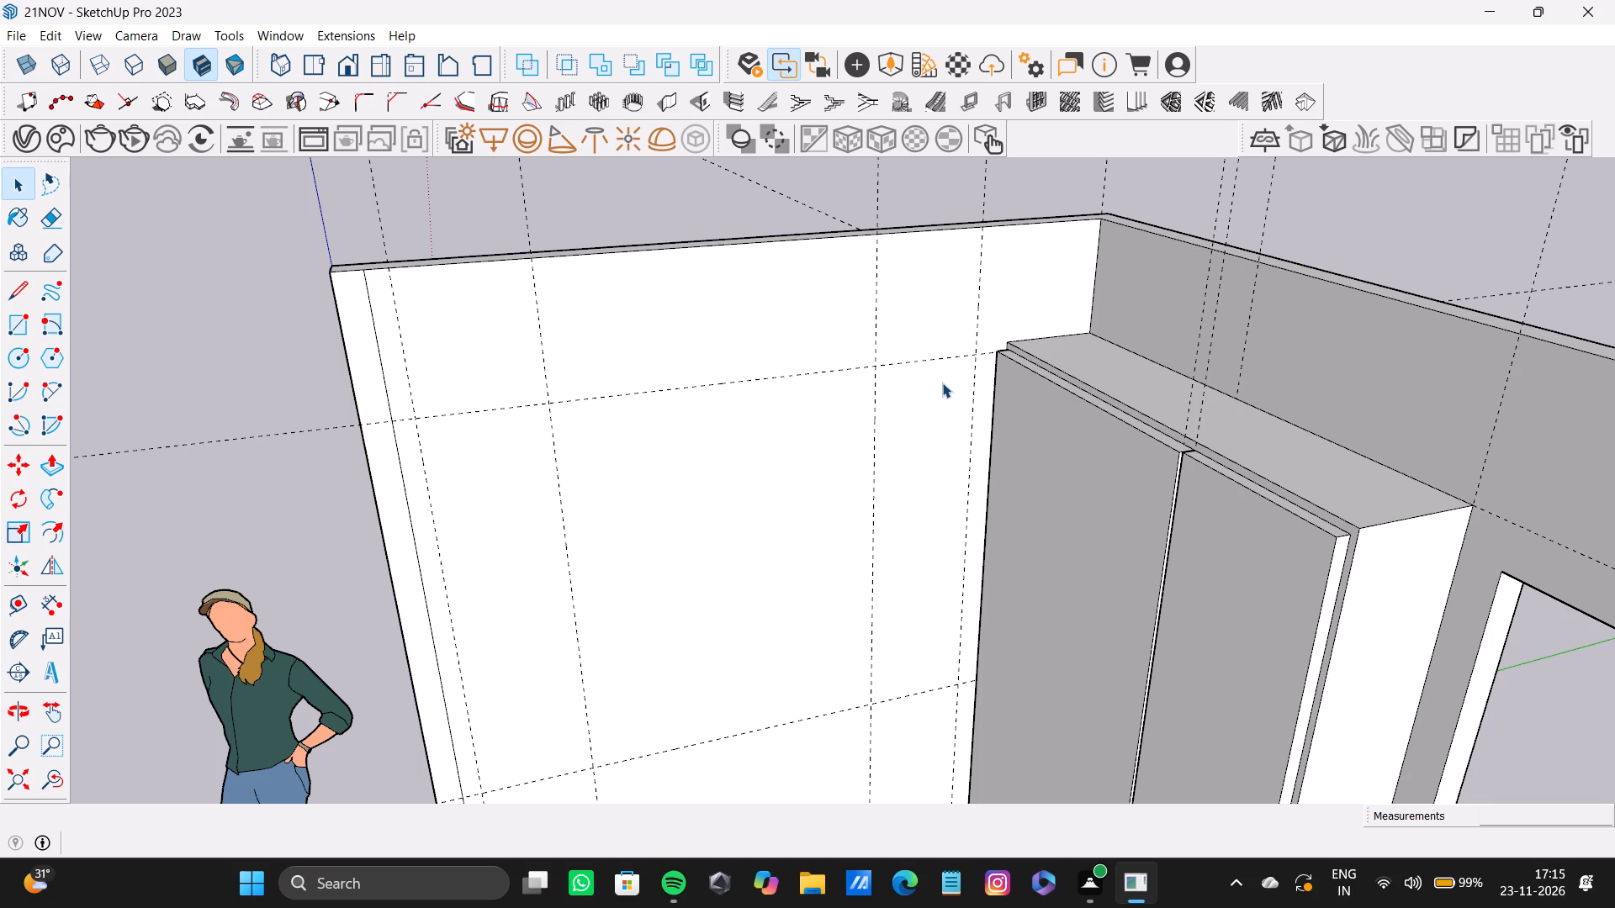
Examine the guide layout on the side wall beside the wardrobe from several angles.
{"action": "scroll", "coordinate": [897, 236], "scroll_direction": "down", "scroll_amount": 9}
{"action": "middle_click_drag", "start_coordinate": [901, 448], "coordinate": [587, 508]}
{"action": "scroll", "coordinate": [881, 340], "scroll_direction": "up", "scroll_amount": 5}
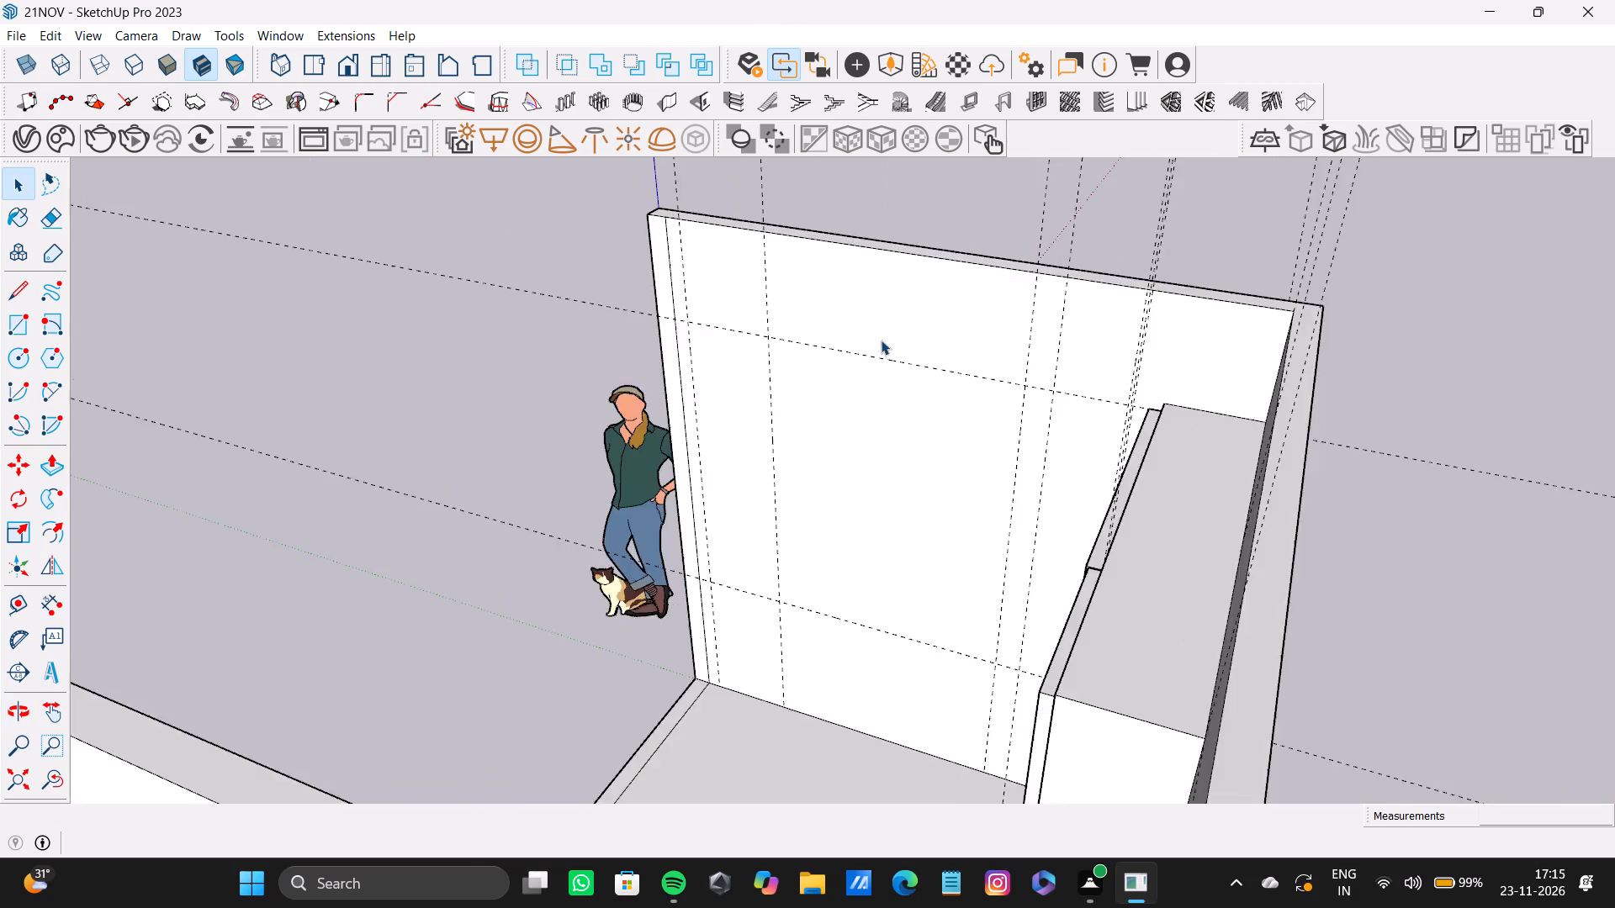
{"action": "scroll", "coordinate": [881, 340], "scroll_direction": "up", "scroll_amount": 6}
{"action": "middle_click_drag", "start_coordinate": [964, 429], "coordinate": [1194, 349]}
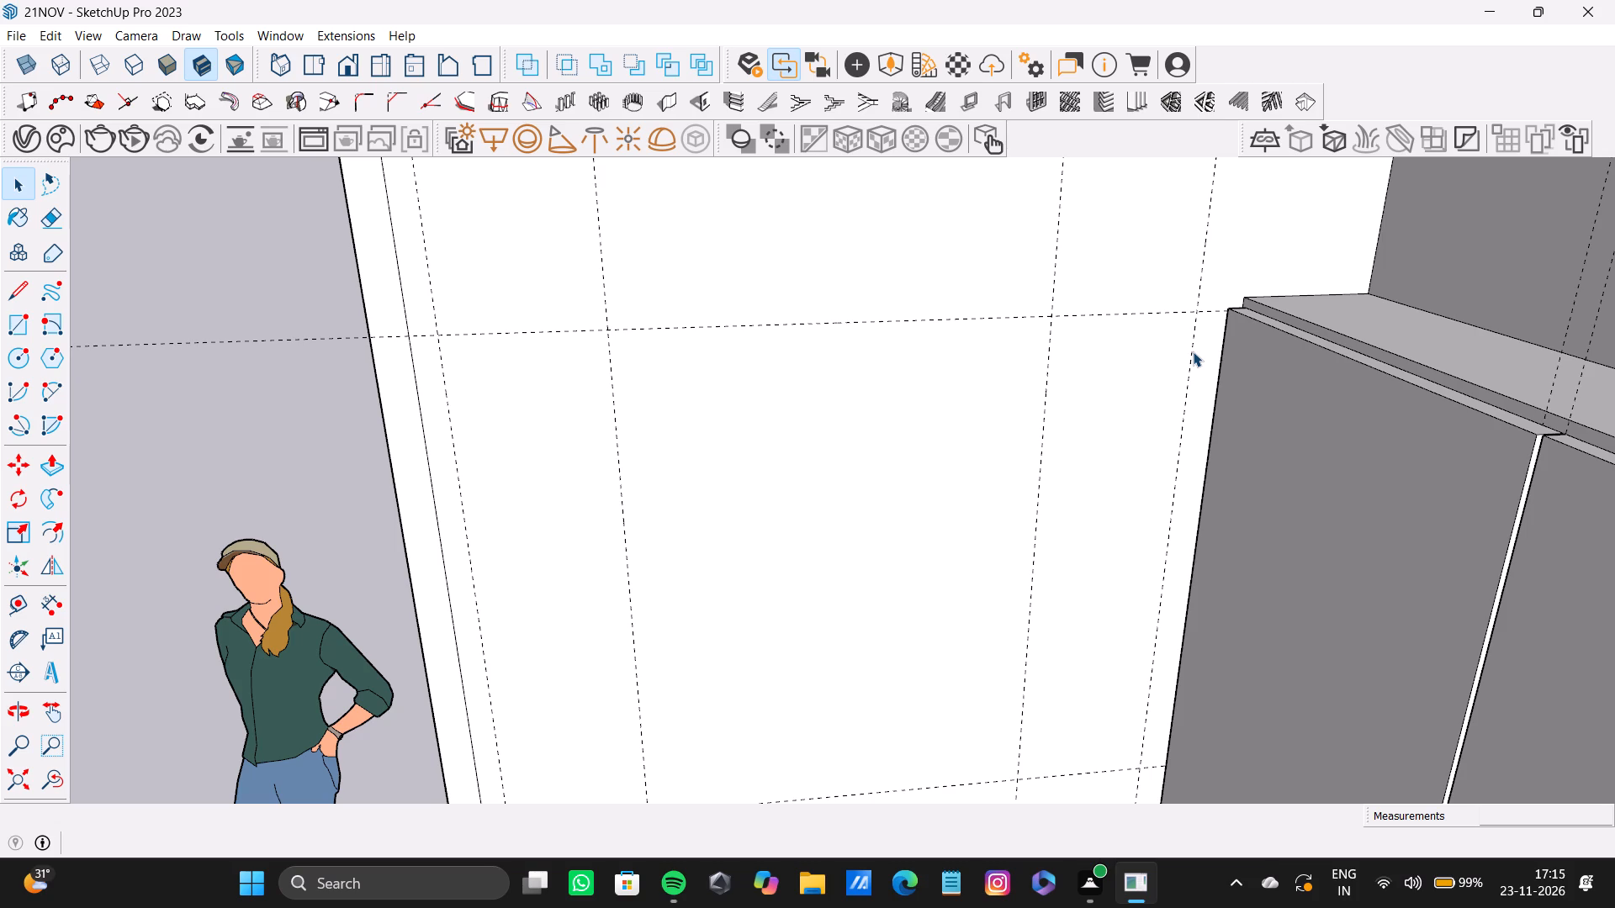
{"action": "scroll", "coordinate": [813, 546], "scroll_direction": "down", "scroll_amount": 20}
{"action": "scroll", "coordinate": [813, 546], "scroll_direction": "down", "scroll_amount": 8}
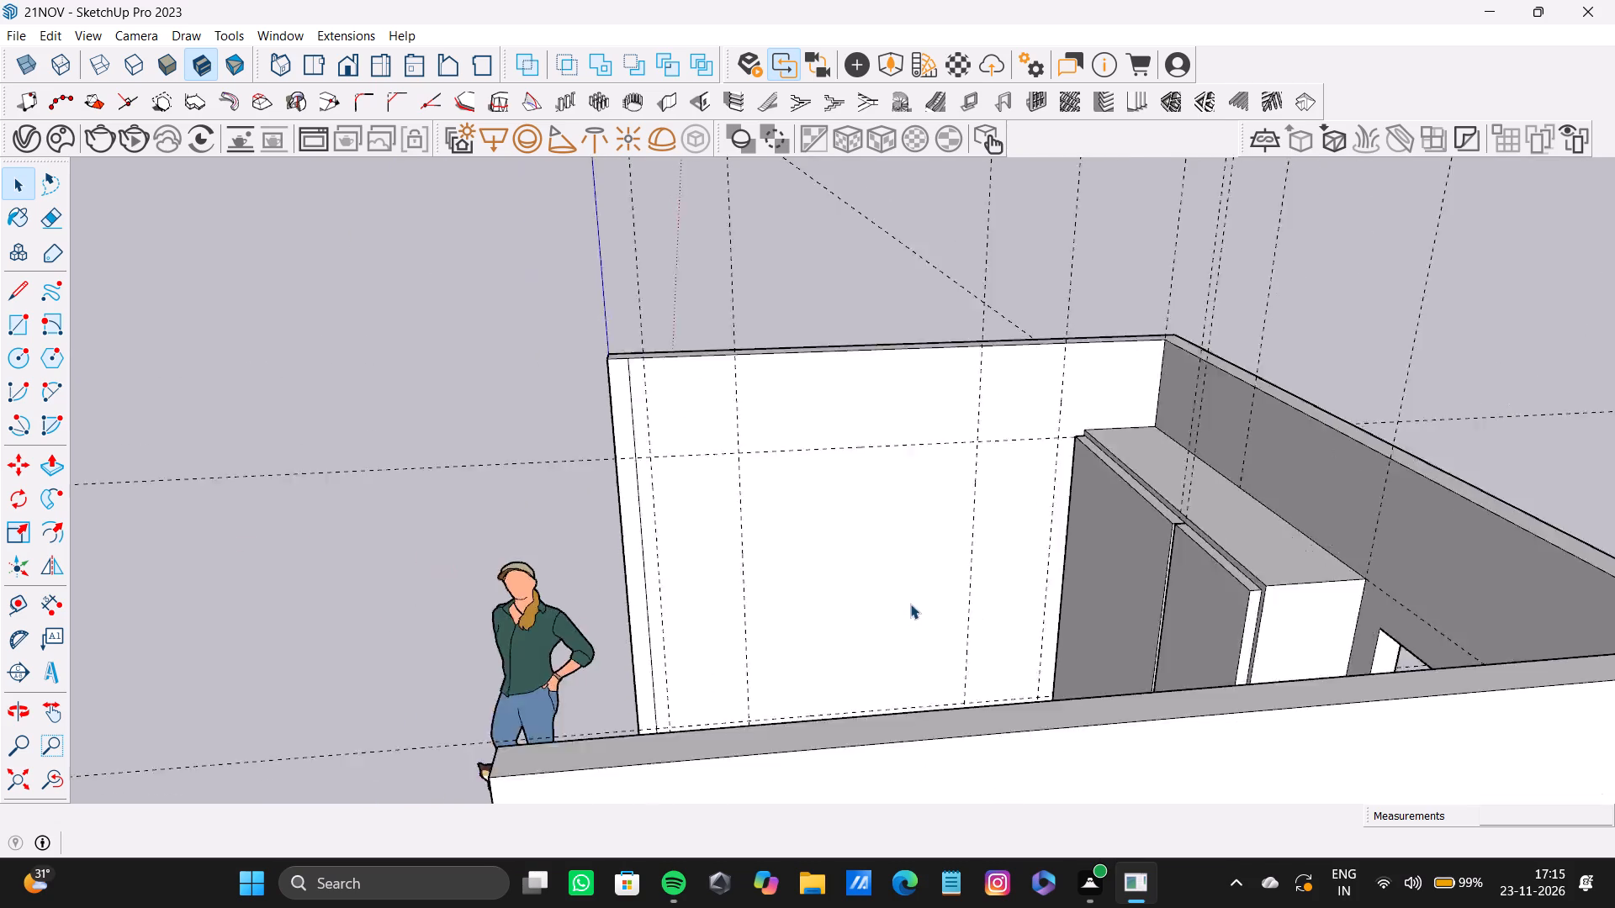
{"action": "scroll", "coordinate": [910, 604], "scroll_direction": "down", "scroll_amount": 2}
{"action": "middle_click_drag", "start_coordinate": [892, 609], "coordinate": [1290, 545]}
{"action": "scroll", "coordinate": [873, 636], "scroll_direction": "up", "scroll_amount": 7}
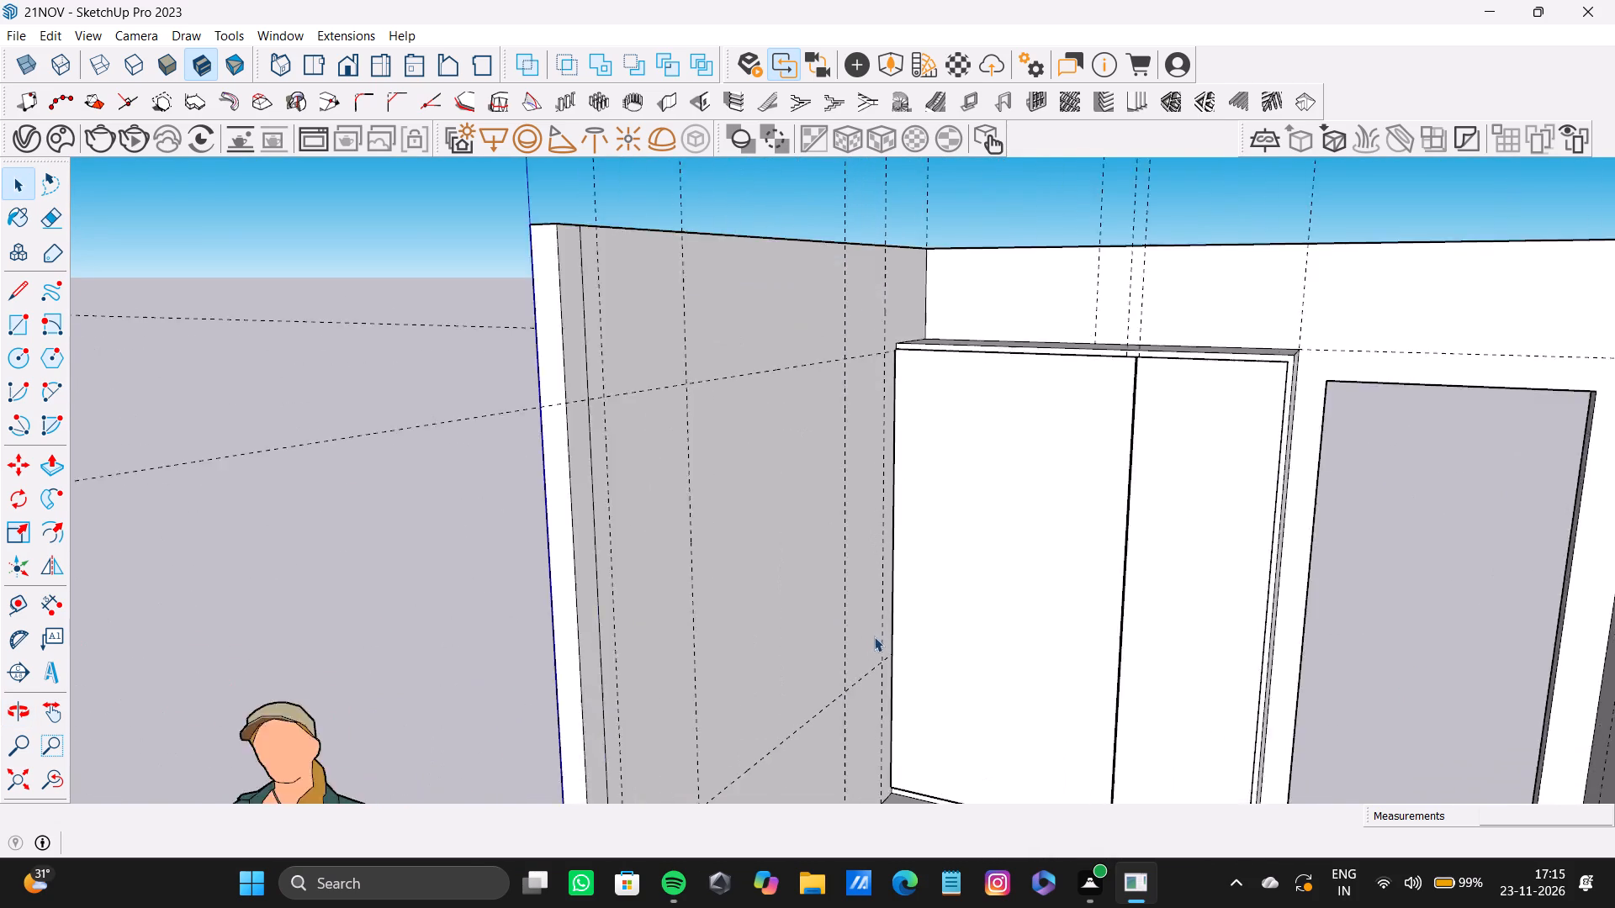
{"action": "scroll", "coordinate": [874, 636], "scroll_direction": "up", "scroll_amount": 1}
{"action": "middle_click_drag", "start_coordinate": [865, 630], "coordinate": [714, 618]}
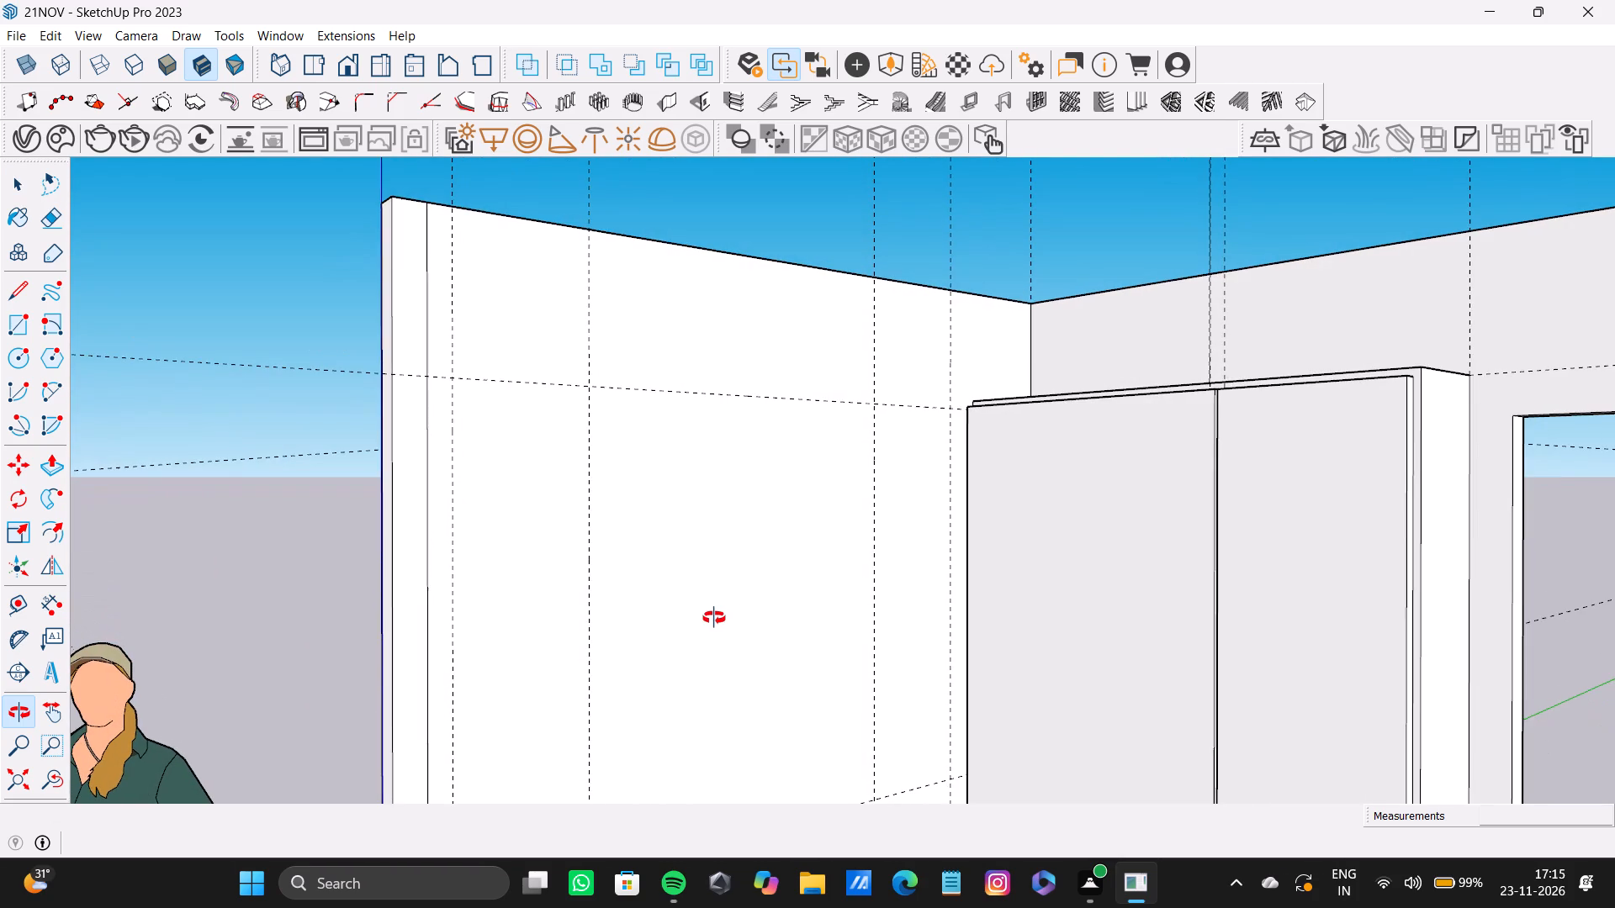
{"action": "middle_click_drag", "start_coordinate": [714, 618], "coordinate": [724, 583]}
{"action": "scroll", "coordinate": [714, 594], "scroll_direction": "down", "scroll_amount": 3}
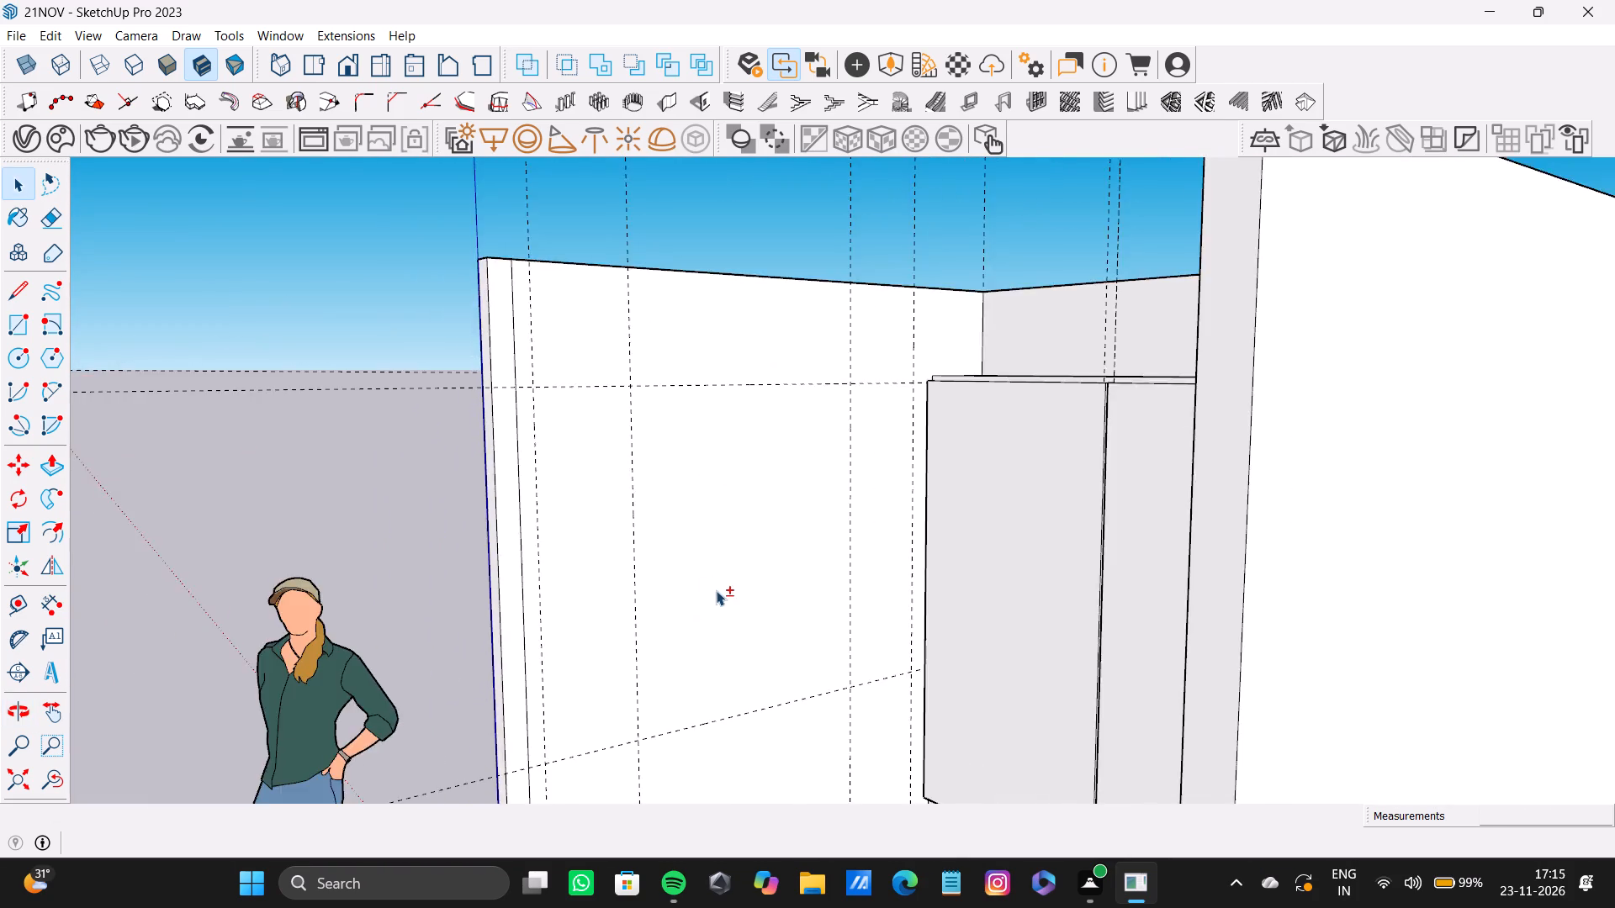
Draw a rectangle about 4'10" by 1'4" on the side wall between the front pair of vertical guides and the two horizontal guides.
{"action": "middle_click_drag", "start_coordinate": [716, 590], "coordinate": [606, 802], "text": "shift"}
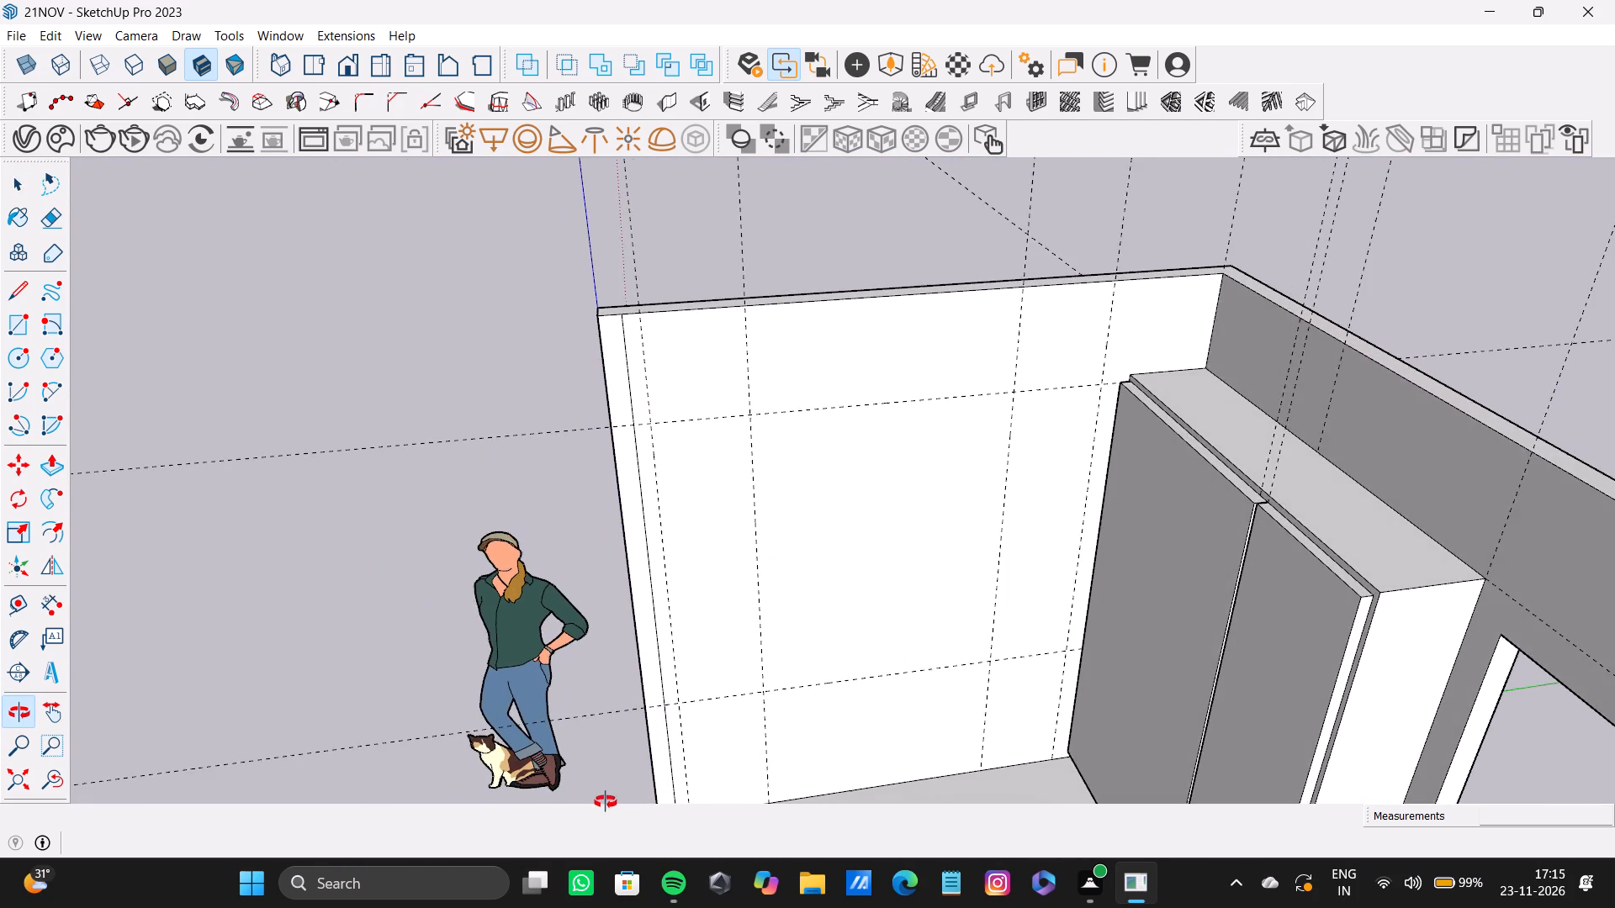
{"action": "middle_click_drag", "start_coordinate": [606, 802], "coordinate": [603, 804], "text": "shift"}
{"action": "key", "text": "r"}
{"action": "scroll", "coordinate": [677, 438], "scroll_direction": "up", "scroll_amount": 6}
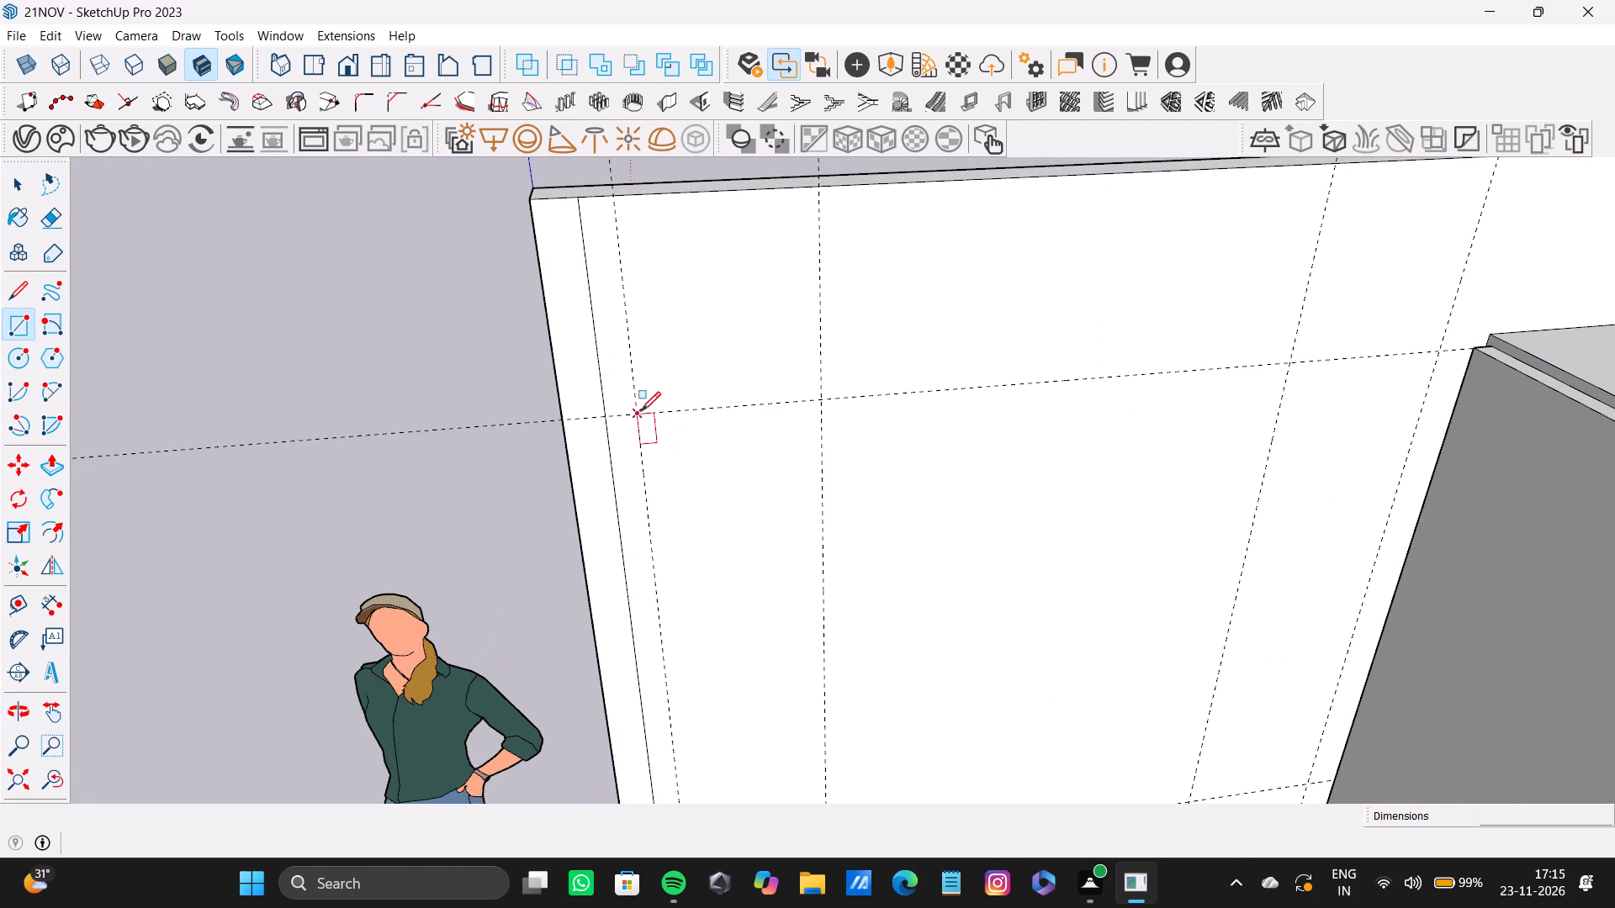
{"action": "left_click", "coordinate": [639, 410]}
{"action": "scroll", "coordinate": [724, 522], "scroll_direction": "down", "scroll_amount": 3}
{"action": "middle_click_drag", "start_coordinate": [729, 539], "coordinate": [730, 377], "text": "shift"}
{"action": "left_click", "coordinate": [808, 660]}
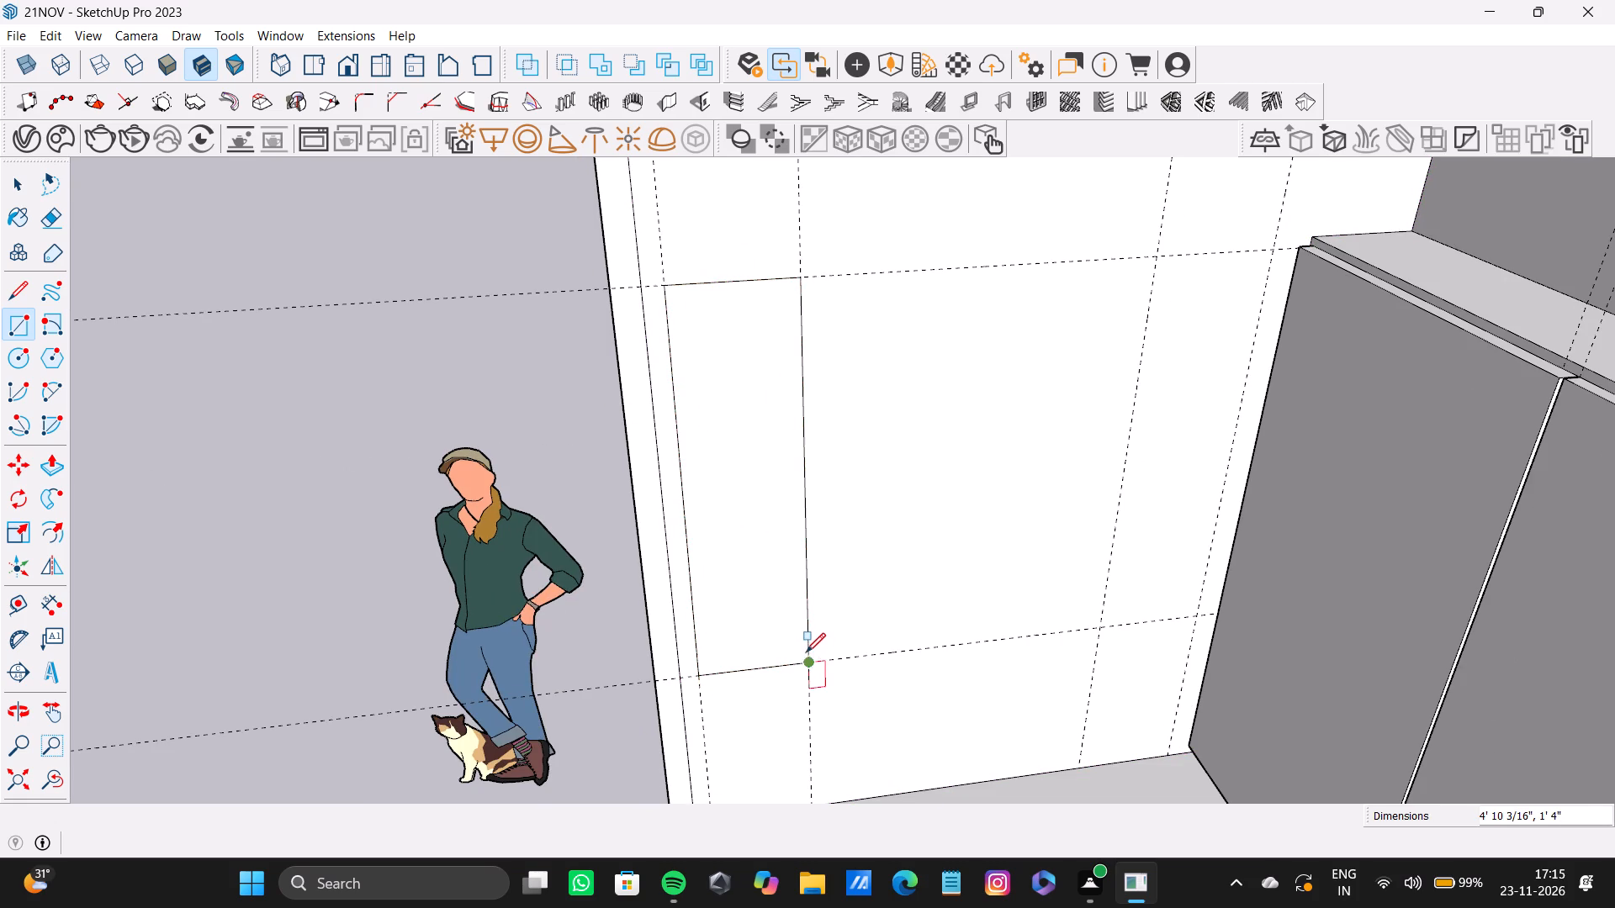
Draw a two-point arc across the front rectangle's bottom edge, bulging downward about 7".
{"action": "scroll", "coordinate": [806, 651], "scroll_direction": "down", "scroll_amount": 3}
{"action": "key", "text": "a"}
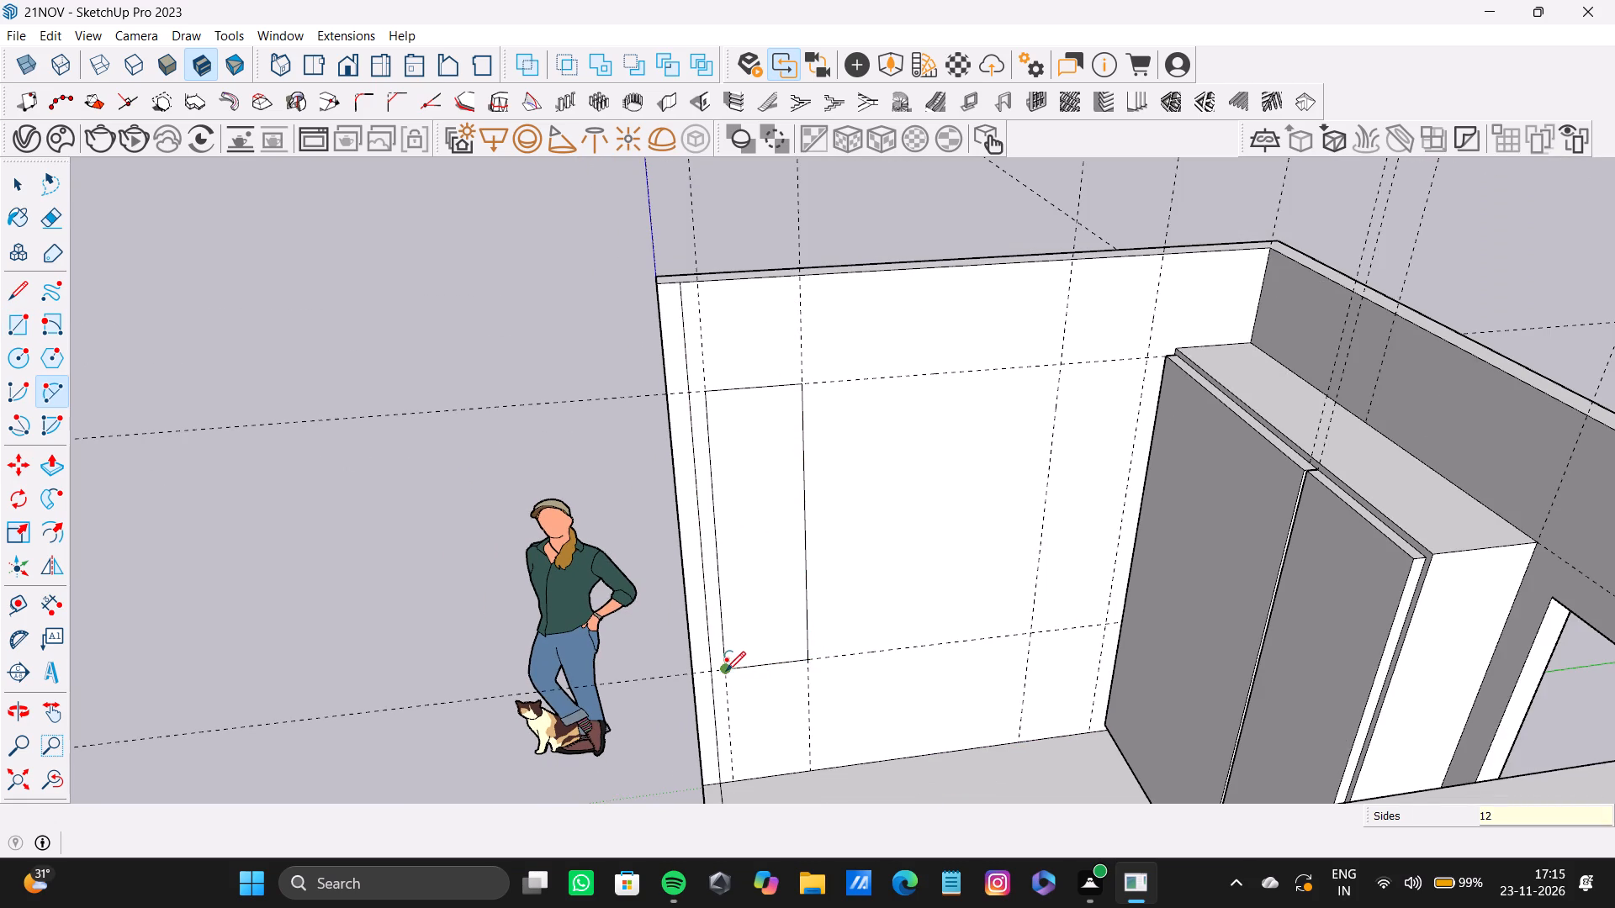
{"action": "left_click", "coordinate": [726, 668]}
{"action": "left_click", "coordinate": [807, 663]}
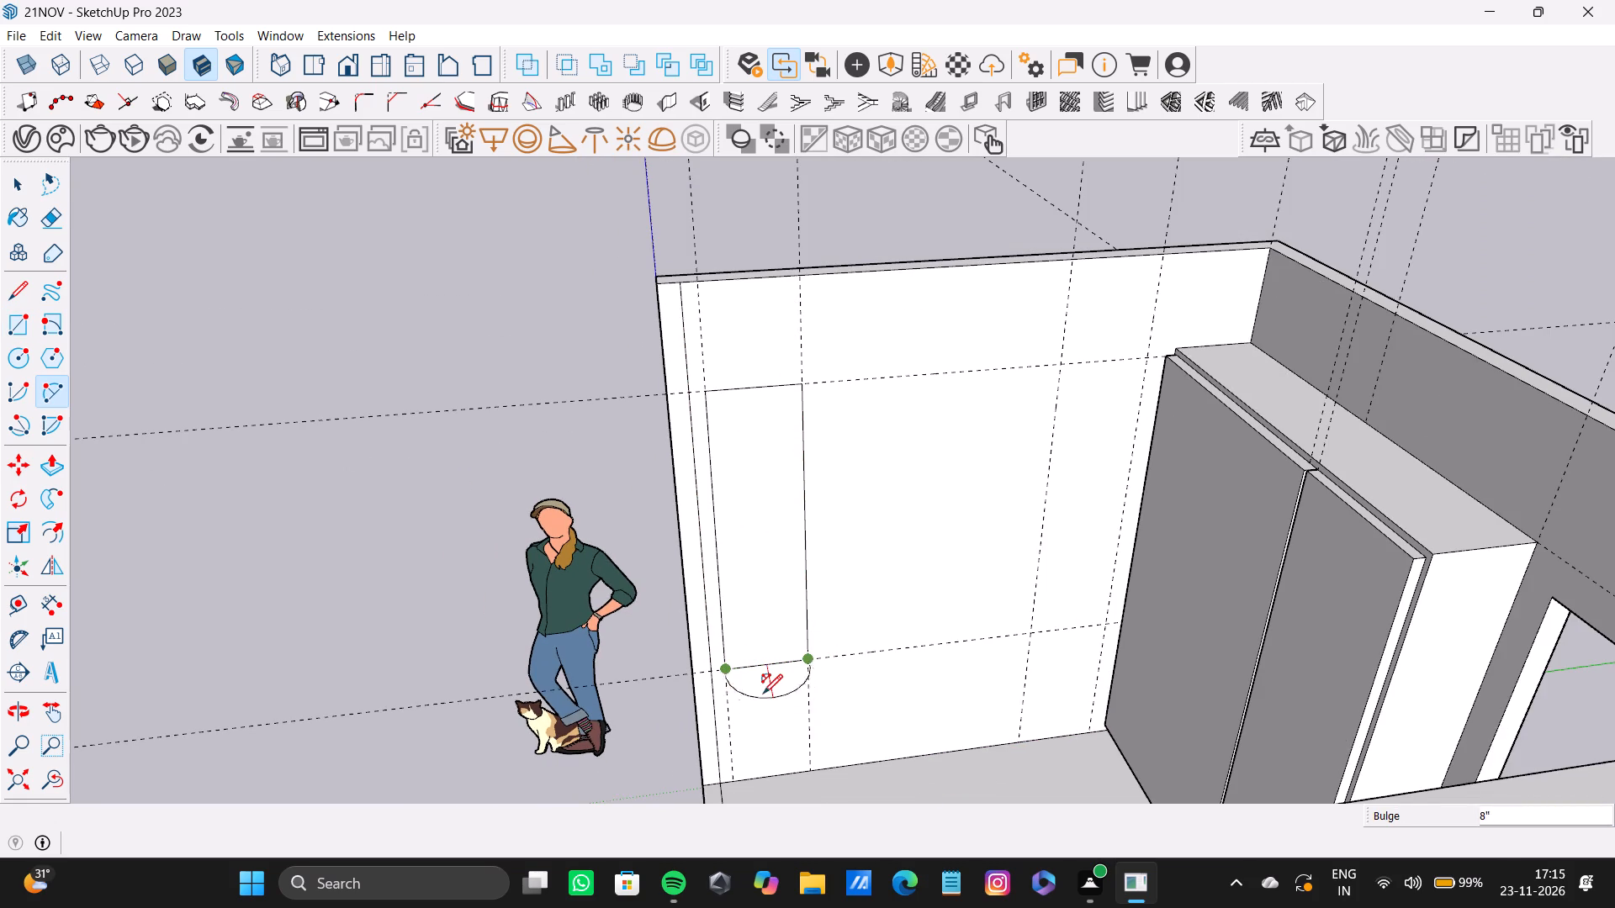
{"action": "scroll", "coordinate": [763, 692], "scroll_direction": "up", "scroll_amount": 8}
{"action": "middle_click_drag", "start_coordinate": [761, 691], "coordinate": [902, 586]}
{"action": "scroll", "coordinate": [858, 626], "scroll_direction": "up", "scroll_amount": 4}
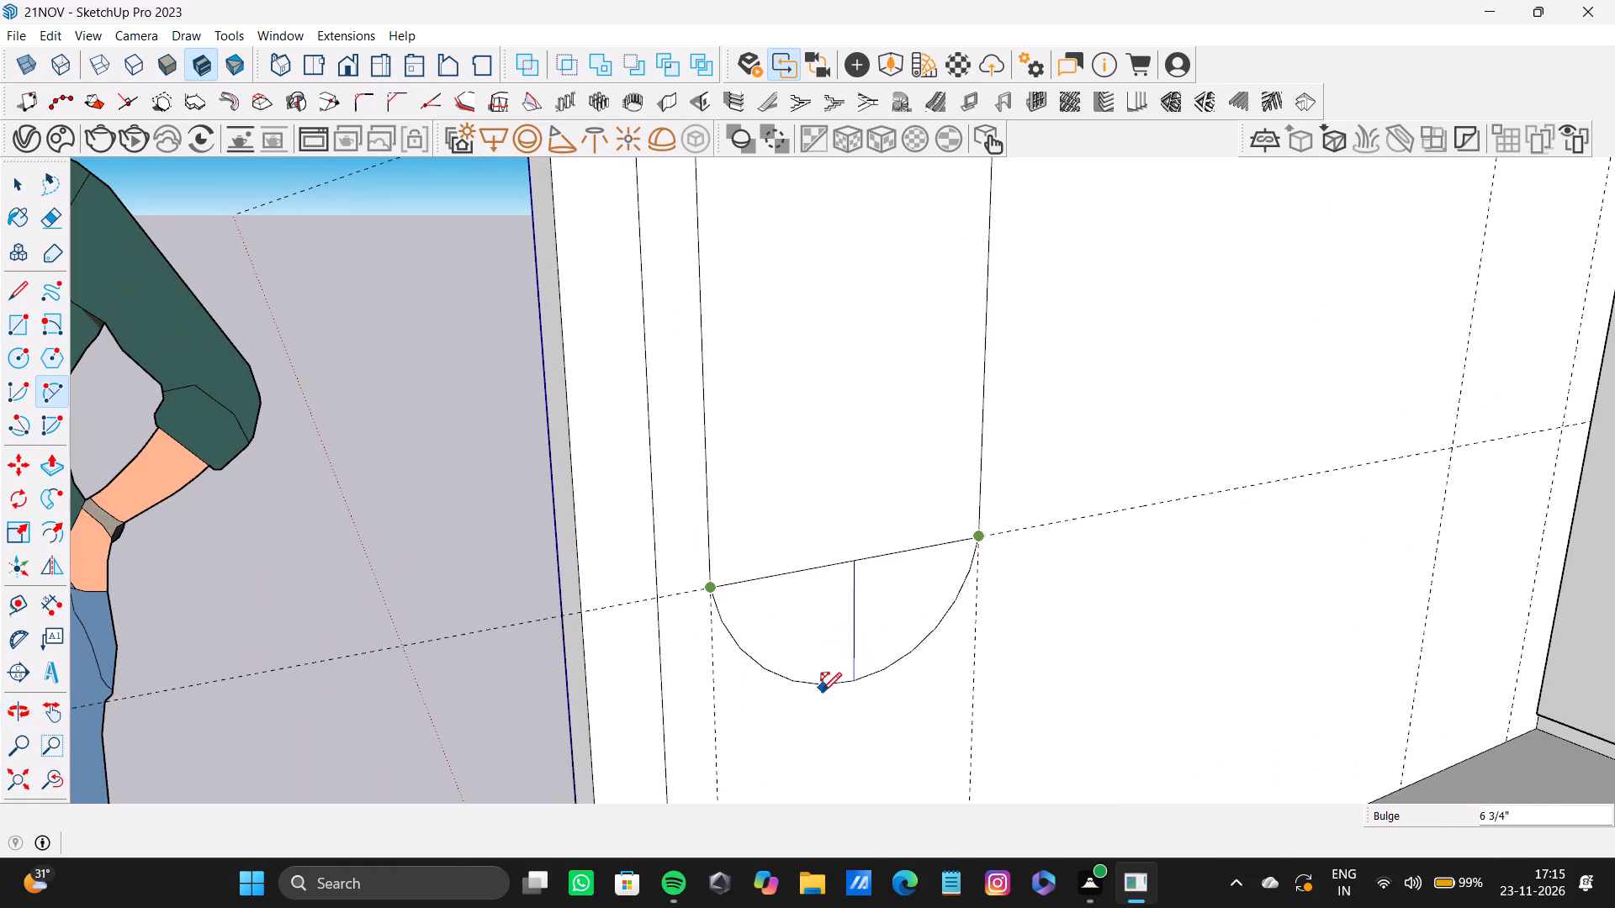
{"action": "left_click", "coordinate": [822, 692]}
Draw a two-point arc across the front rectangle's top edge, bulging upward to round off the top.
{"action": "scroll", "coordinate": [819, 603], "scroll_direction": "down", "scroll_amount": 12}
{"action": "middle_click_drag", "start_coordinate": [859, 289], "coordinate": [839, 704], "text": "shift"}
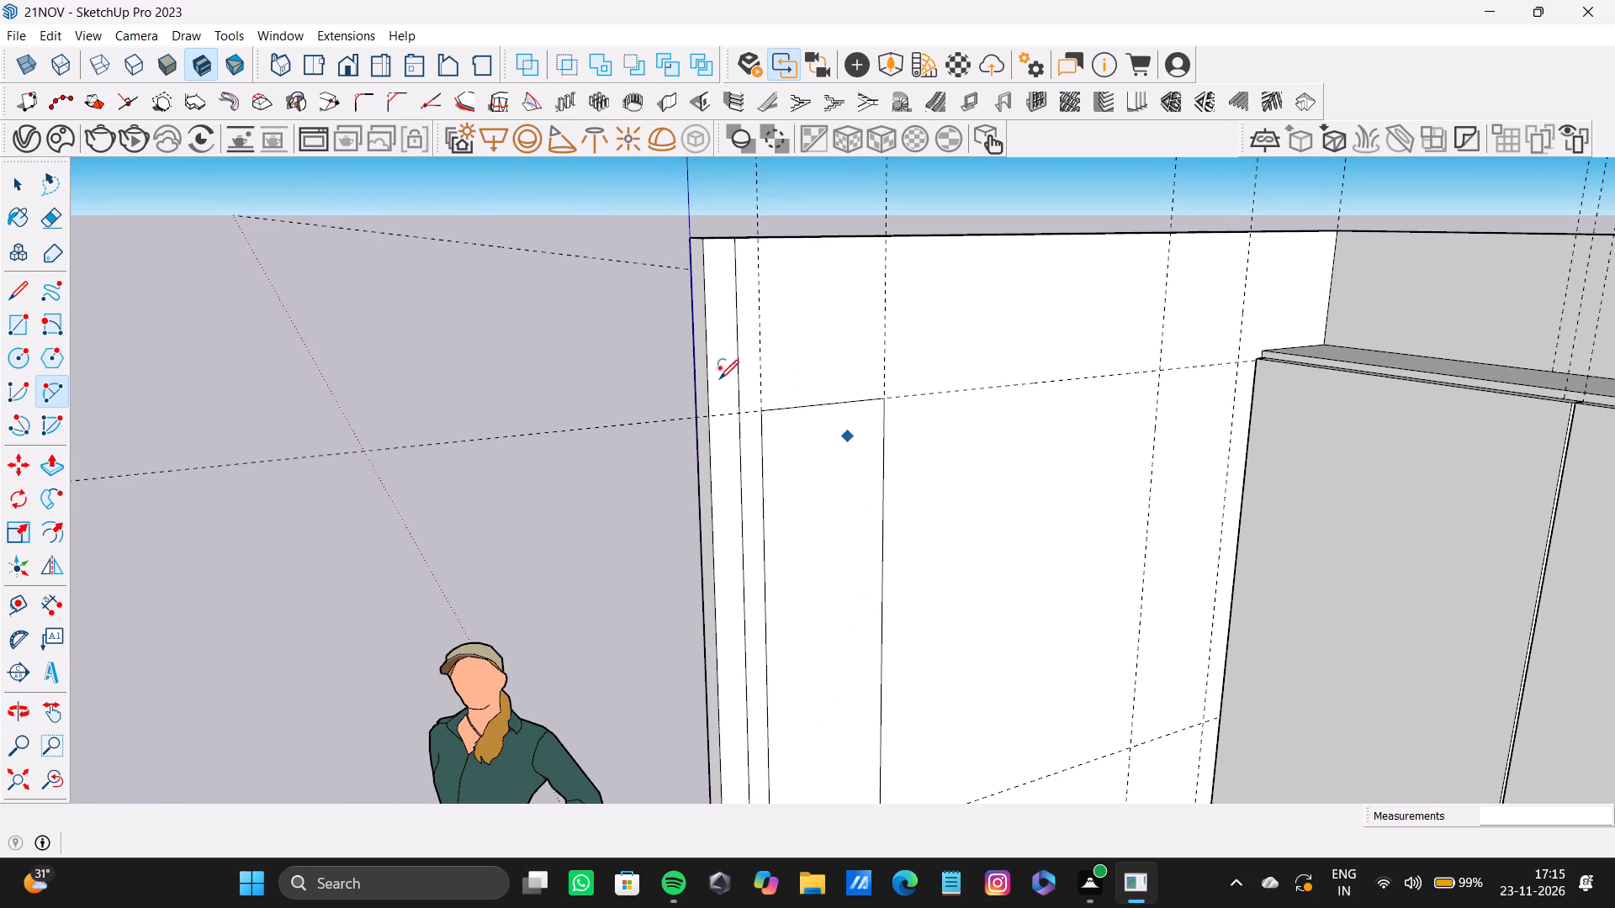
{"action": "left_click_drag", "start_coordinate": [764, 413], "coordinate": [772, 401]}
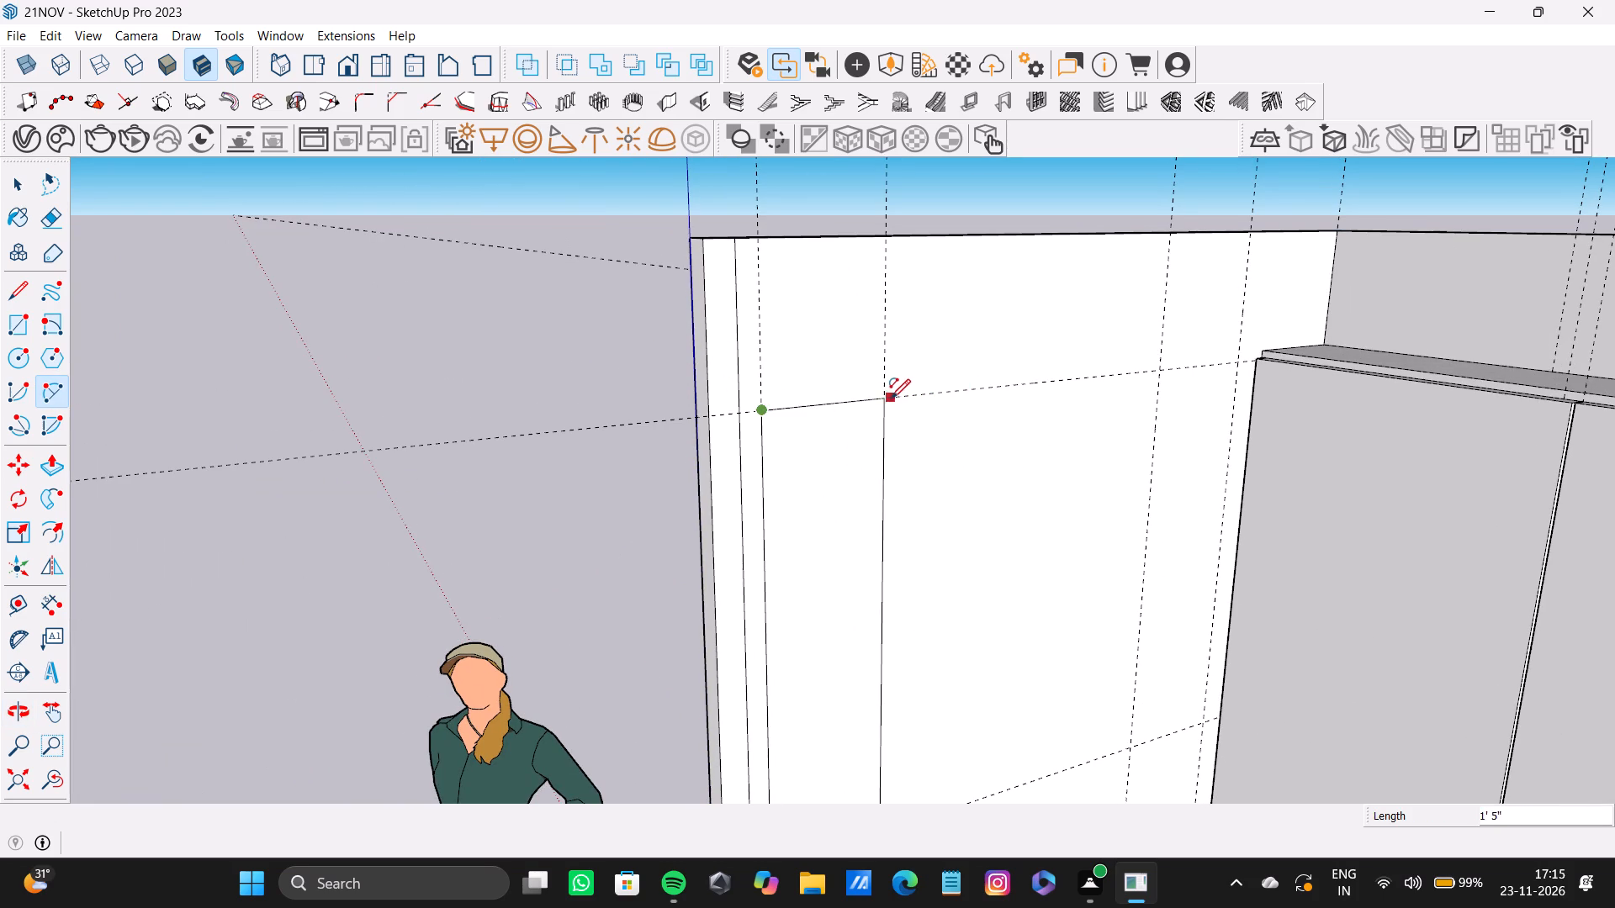
{"action": "left_click", "coordinate": [886, 399]}
{"action": "left_click", "coordinate": [831, 330]}
Delete the straight top and bottom edges inside the front shape, leaving one rounded-end outline.
{"action": "key", "text": "space"}
{"action": "left_click", "coordinate": [833, 398]}
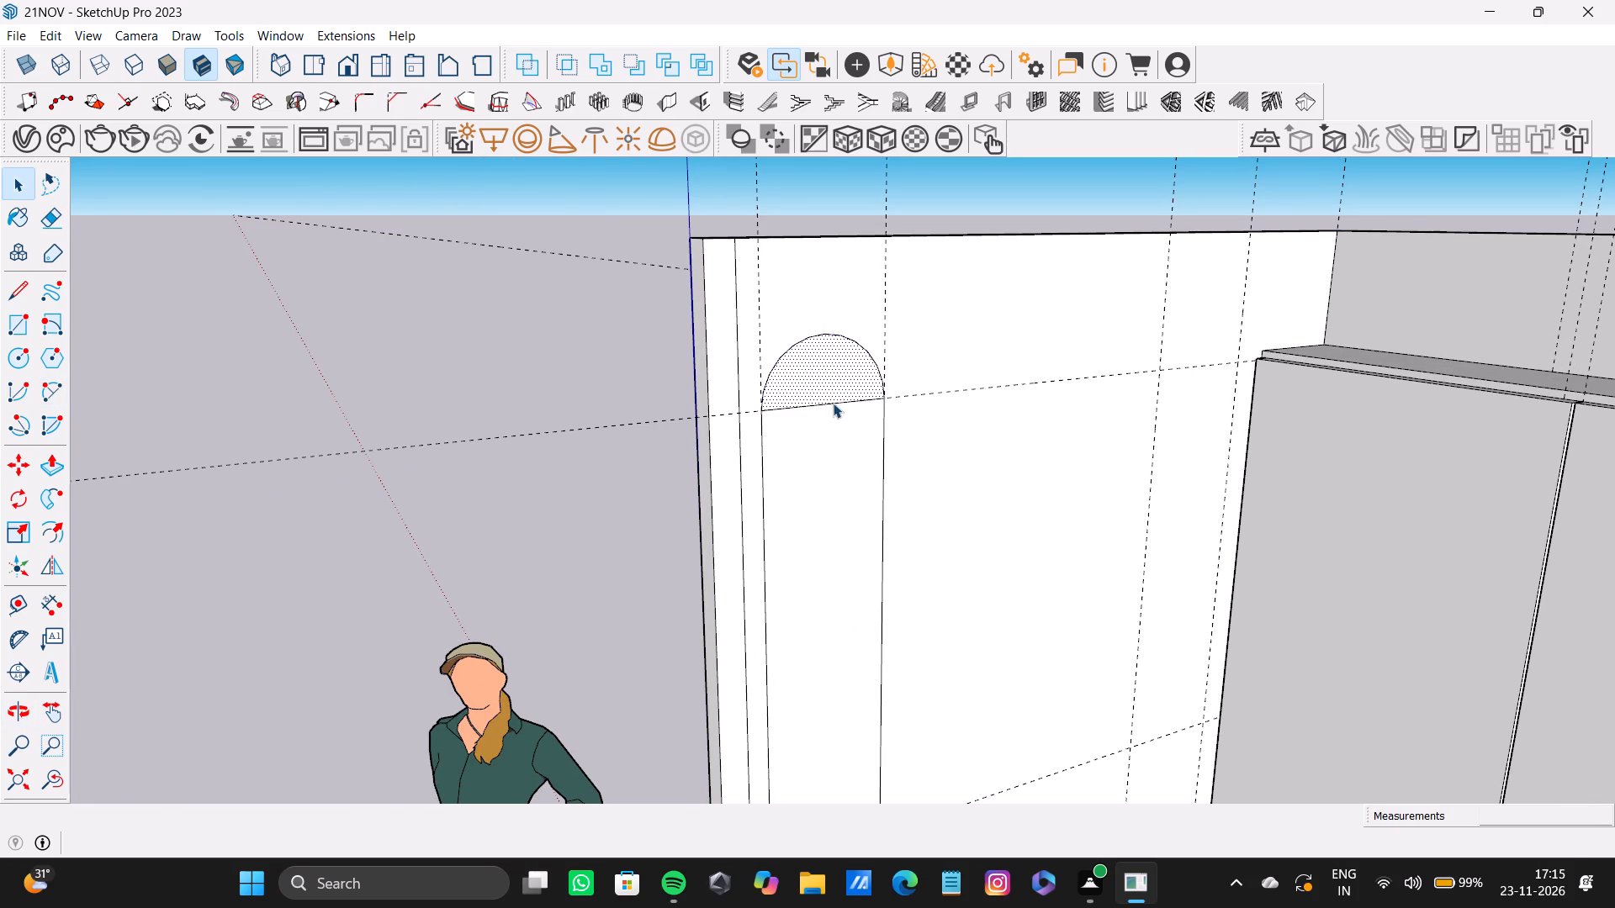
{"action": "left_click", "coordinate": [833, 396]}
{"action": "left_click", "coordinate": [835, 401]}
{"action": "scroll", "coordinate": [834, 411], "scroll_direction": "down", "scroll_amount": 9}
{"action": "middle_click_drag", "start_coordinate": [845, 511], "coordinate": [847, 470], "text": "shift"}
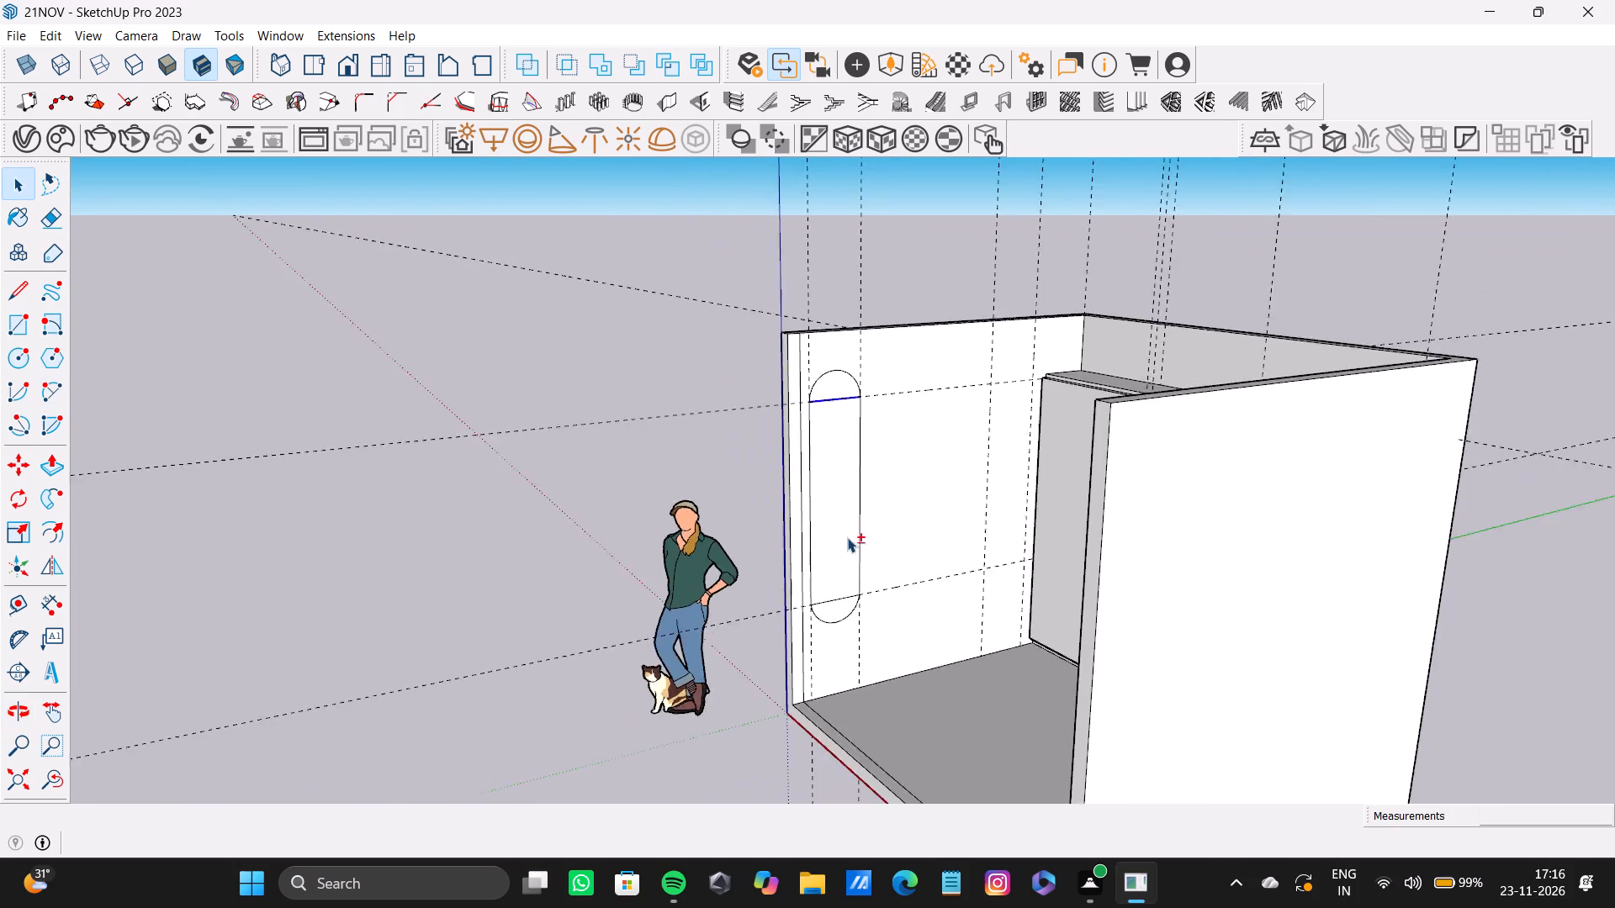
{"action": "scroll", "coordinate": [846, 548], "scroll_direction": "up", "scroll_amount": 7, "text": "shift"}
{"action": "left_click", "coordinate": [842, 613], "text": "shift"}
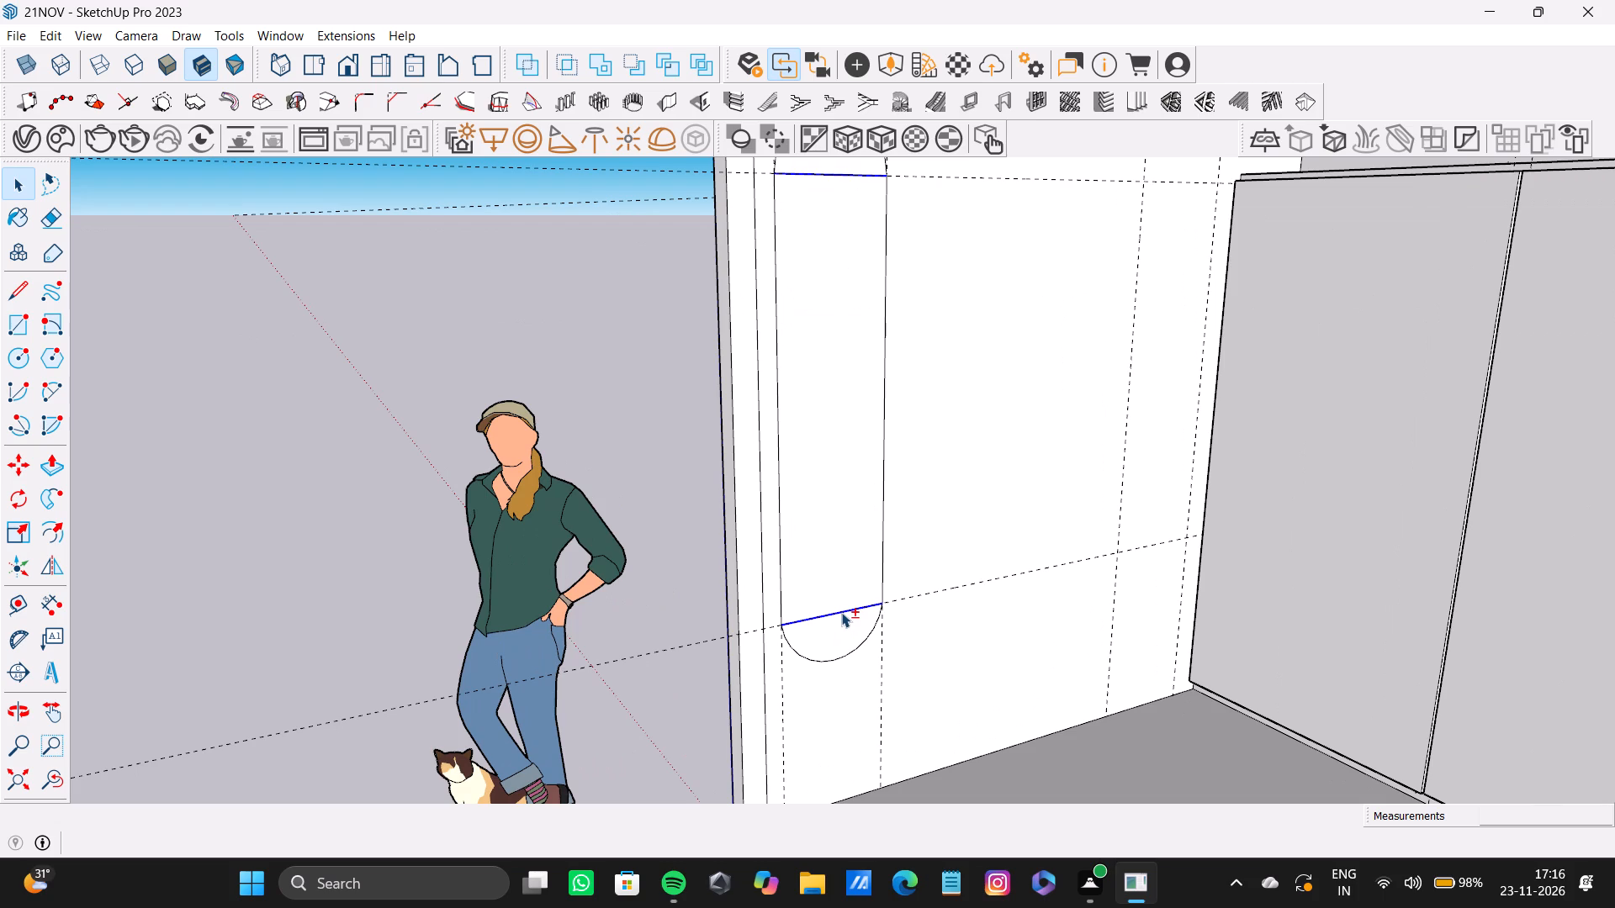
{"action": "key", "text": "shift+Delete"}
Add a horizontal guide about 10 9/16" below the side wall's top edge, through the peak of the front shape's upper arc.
{"action": "scroll", "coordinate": [657, 402], "scroll_direction": "down", "scroll_amount": 9}
{"action": "scroll", "coordinate": [893, 284], "scroll_direction": "up", "scroll_amount": 1, "text": "shift"}
{"action": "middle_click_drag", "start_coordinate": [893, 284], "coordinate": [747, 557], "text": "shift"}
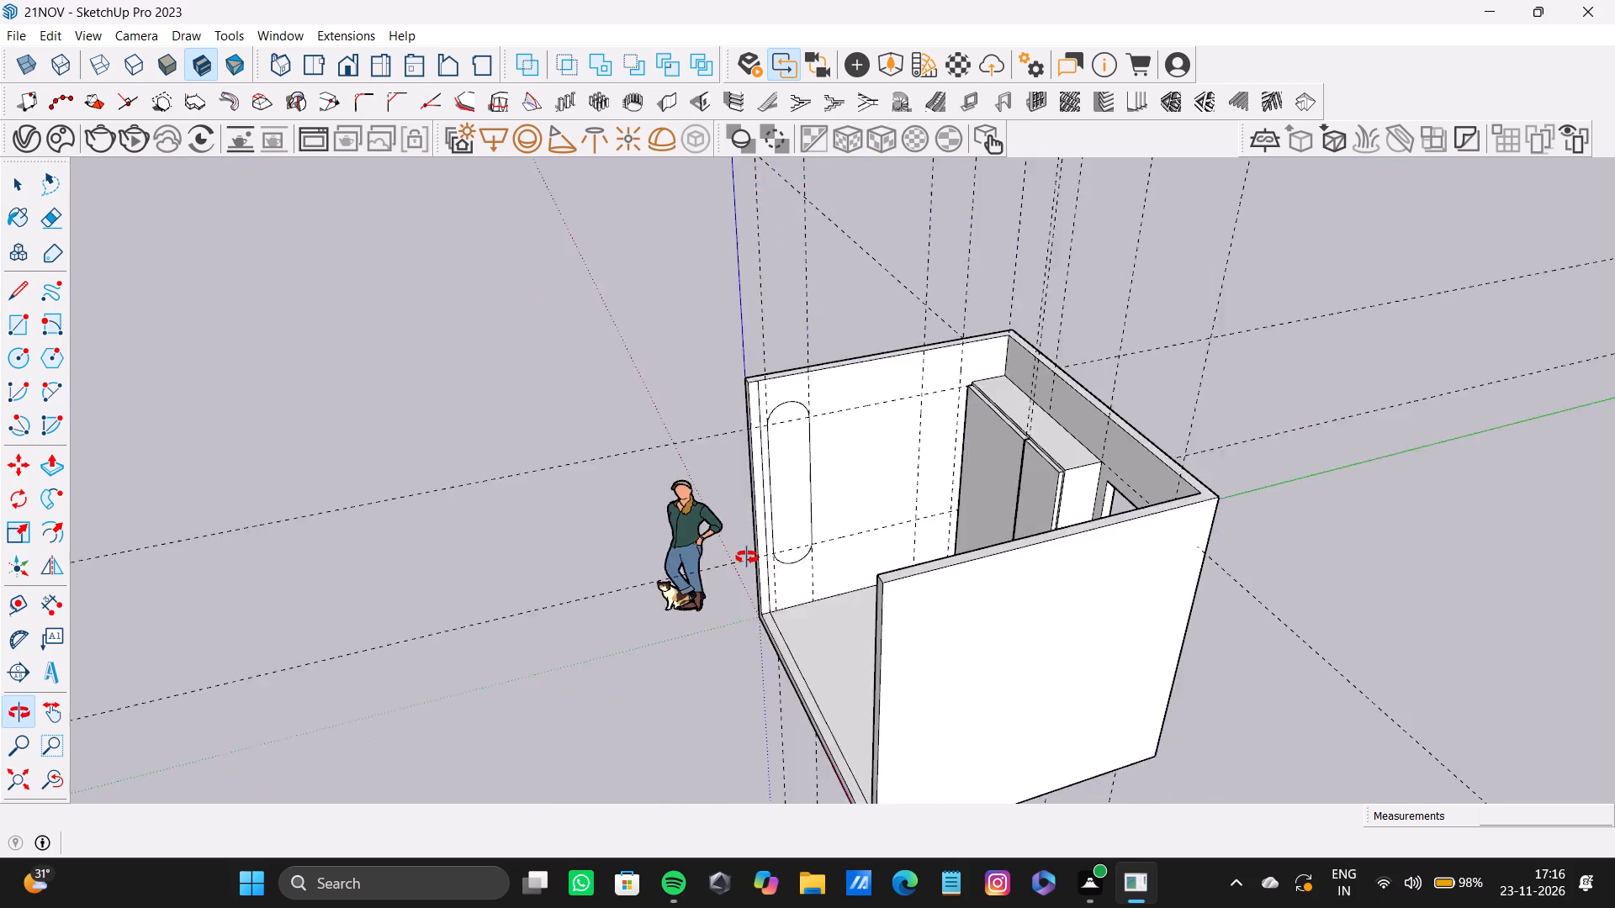
{"action": "middle_click_drag", "start_coordinate": [747, 557], "coordinate": [744, 555], "text": "shift"}
{"action": "scroll", "coordinate": [892, 414], "scroll_direction": "up", "scroll_amount": 8}
{"action": "middle_click_drag", "start_coordinate": [940, 449], "coordinate": [871, 472]}
{"action": "key", "text": "t"}
{"action": "scroll", "coordinate": [762, 341], "scroll_direction": "up", "scroll_amount": 4}
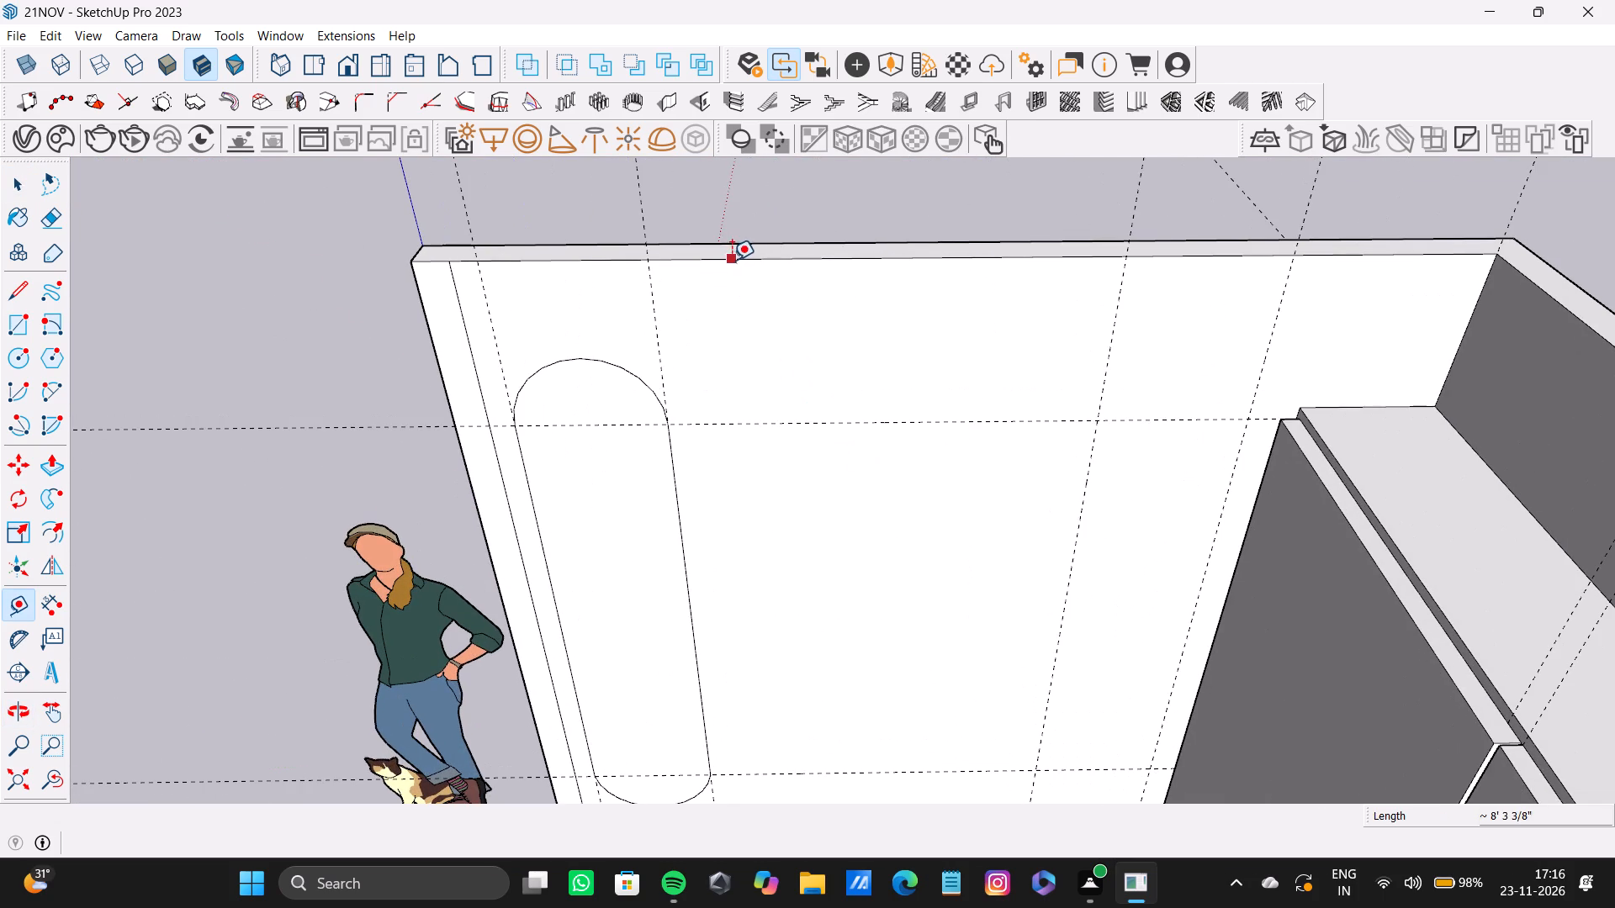
{"action": "left_click", "coordinate": [732, 260]}
{"action": "scroll", "coordinate": [581, 361], "scroll_direction": "up", "scroll_amount": 5}
{"action": "middle_click_drag", "start_coordinate": [543, 371], "coordinate": [904, 187]}
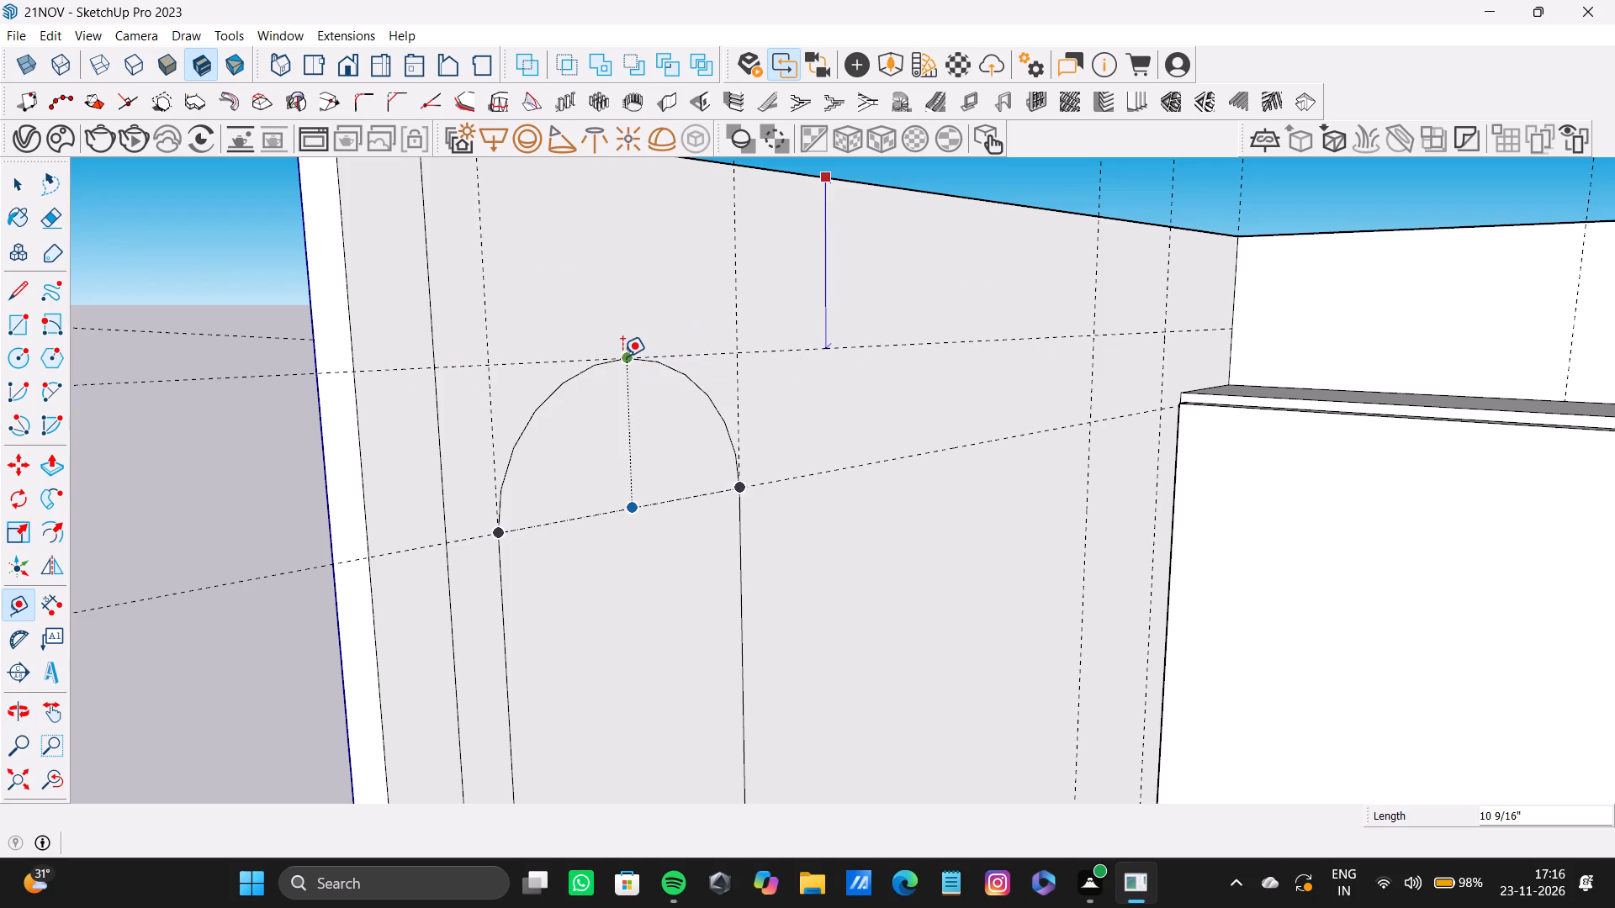
{"action": "left_click", "coordinate": [622, 356]}
Add a horizontal guide about 7 1/16" below the lower horizontal guide, touching the bottom of the front shape's lower arc.
{"action": "scroll", "coordinate": [808, 567], "scroll_direction": "down", "scroll_amount": 10}
{"action": "middle_click_drag", "start_coordinate": [829, 616], "coordinate": [774, 318], "text": "shift"}
{"action": "middle_click_drag", "start_coordinate": [738, 552], "coordinate": [738, 483]}
{"action": "scroll", "coordinate": [735, 565], "scroll_direction": "up", "scroll_amount": 3}
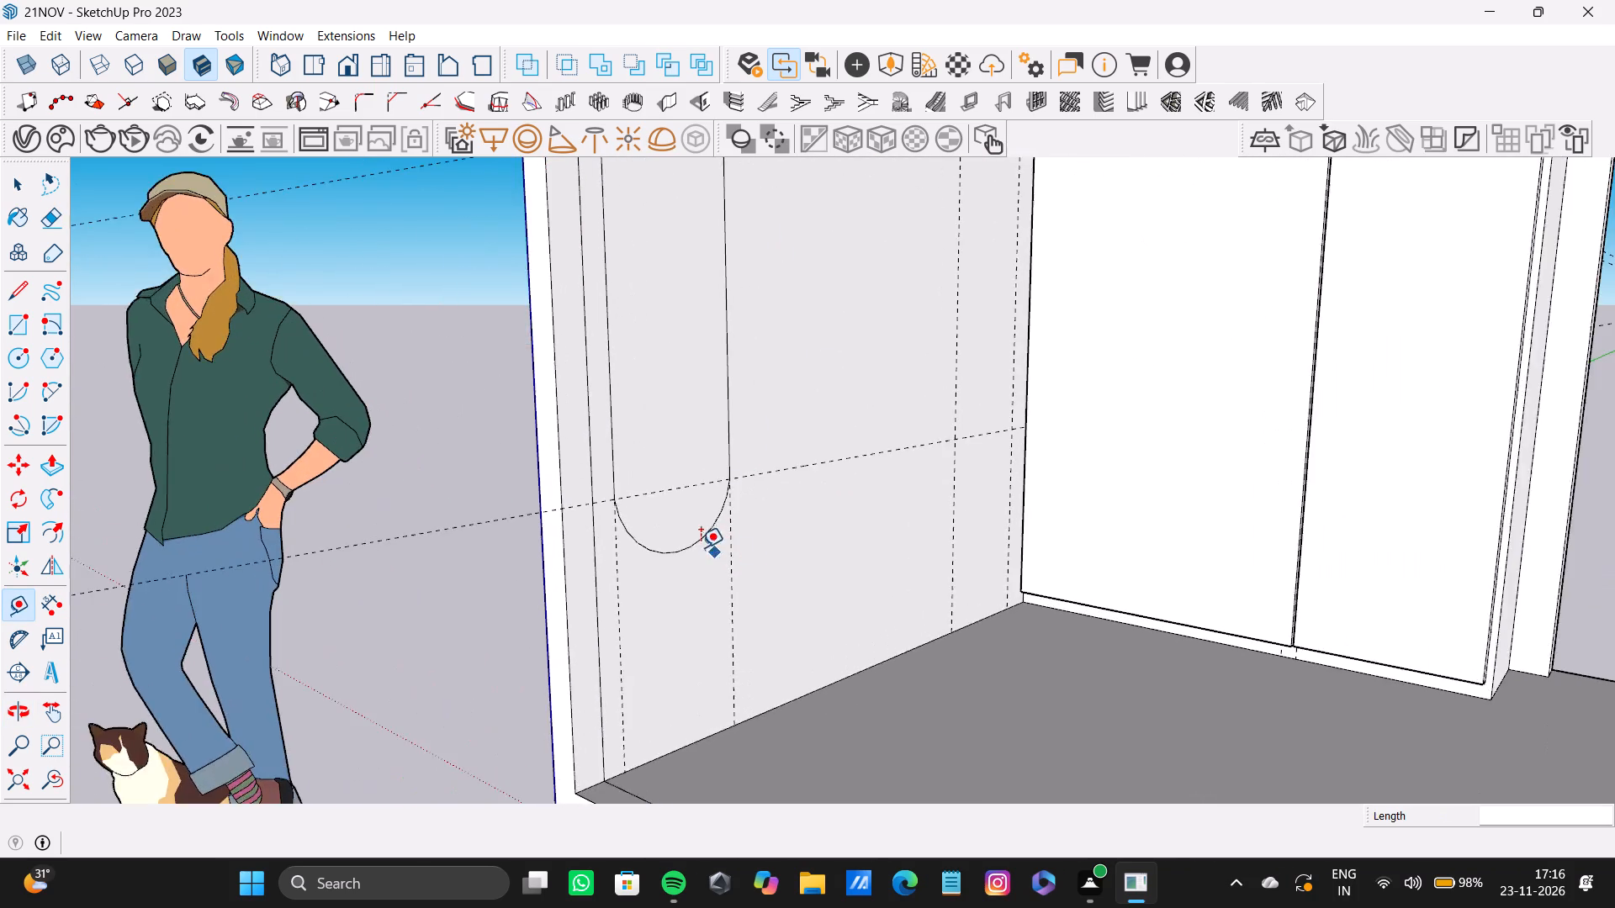
{"action": "scroll", "coordinate": [701, 547], "scroll_direction": "up", "scroll_amount": 3}
{"action": "left_click", "coordinate": [672, 471]}
{"action": "key", "text": "space"}
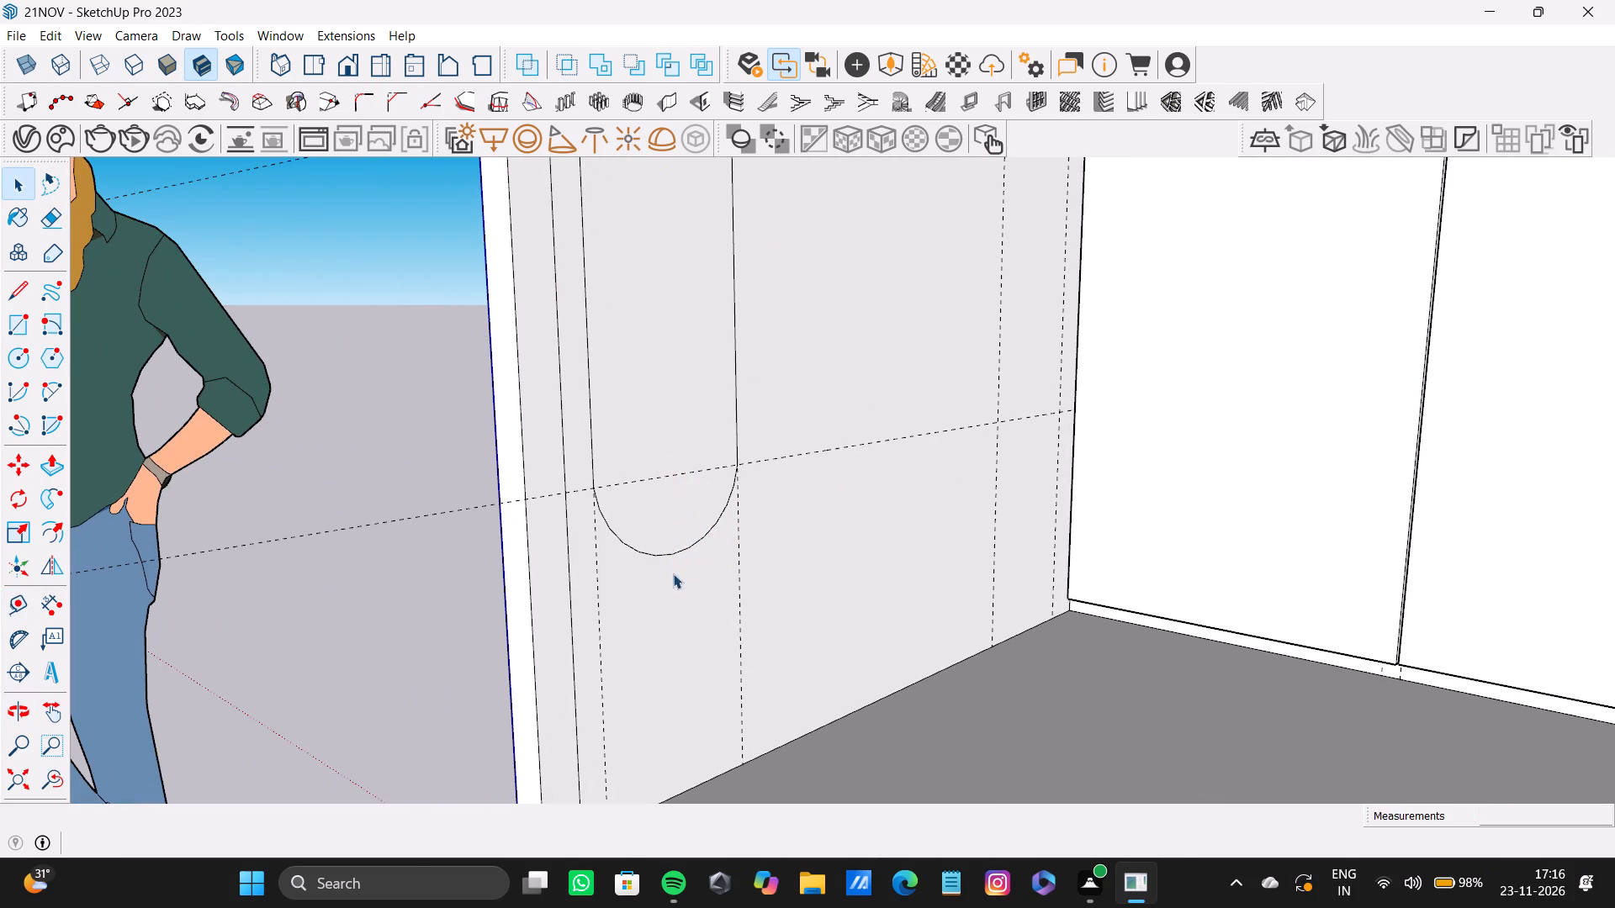
{"action": "key", "text": "t"}
{"action": "left_click", "coordinate": [773, 459]}
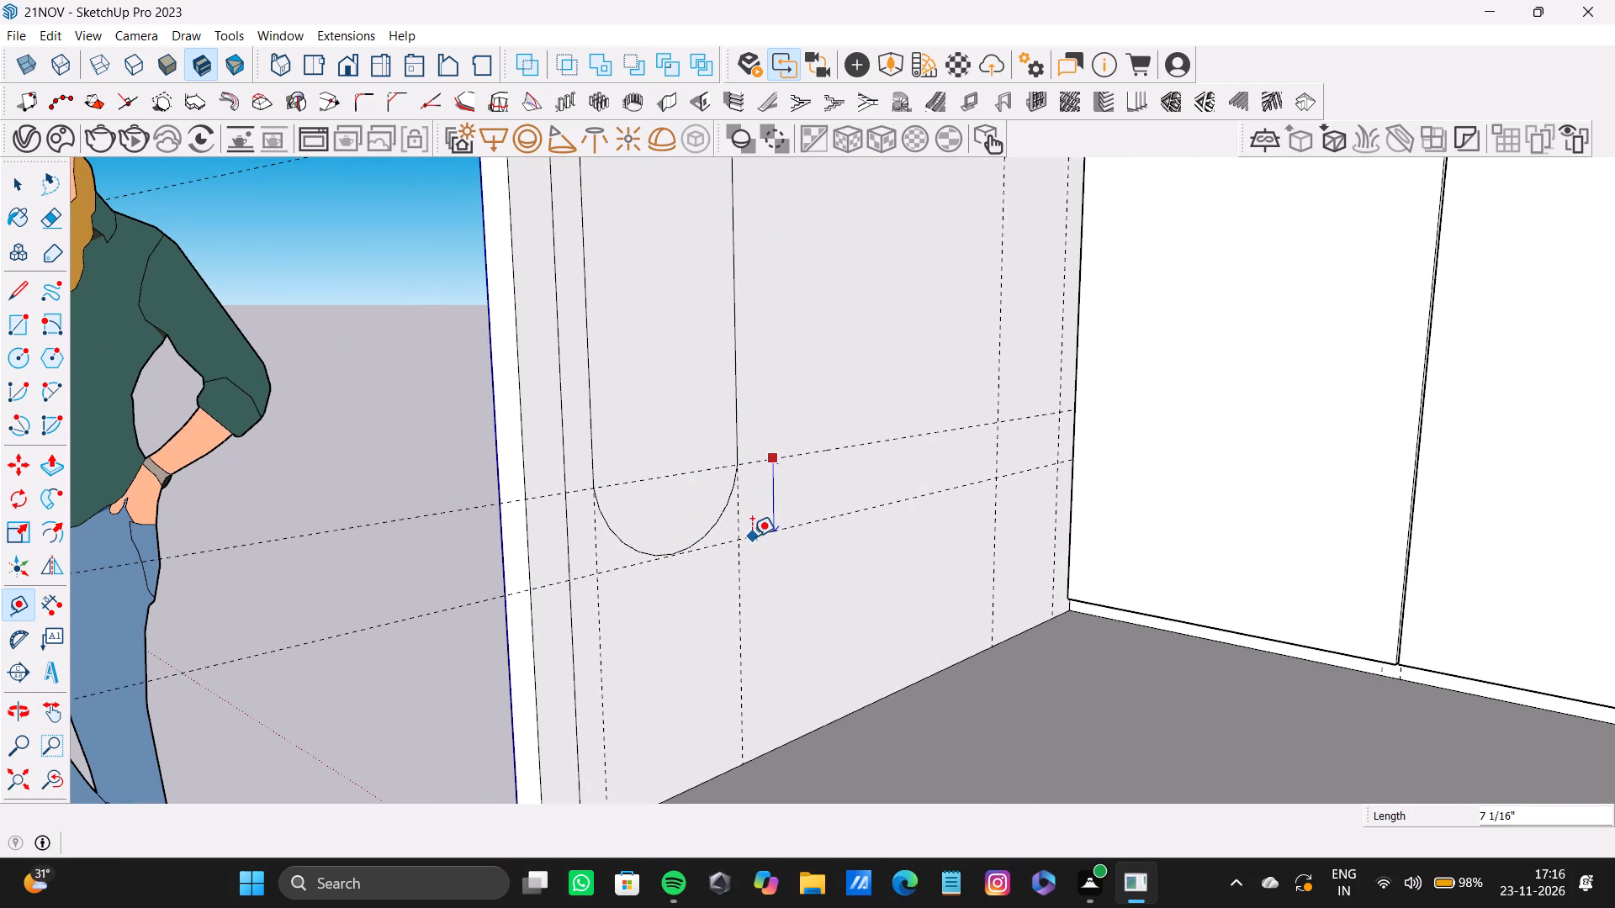
{"action": "left_click", "coordinate": [751, 536]}
Draw a matching rectangle on the side wall between the rear pair of vertical guides and the two original horizontal guides.
{"action": "scroll", "coordinate": [775, 393], "scroll_direction": "down", "scroll_amount": 8}
{"action": "middle_click_drag", "start_coordinate": [908, 332], "coordinate": [639, 713], "text": "shift"}
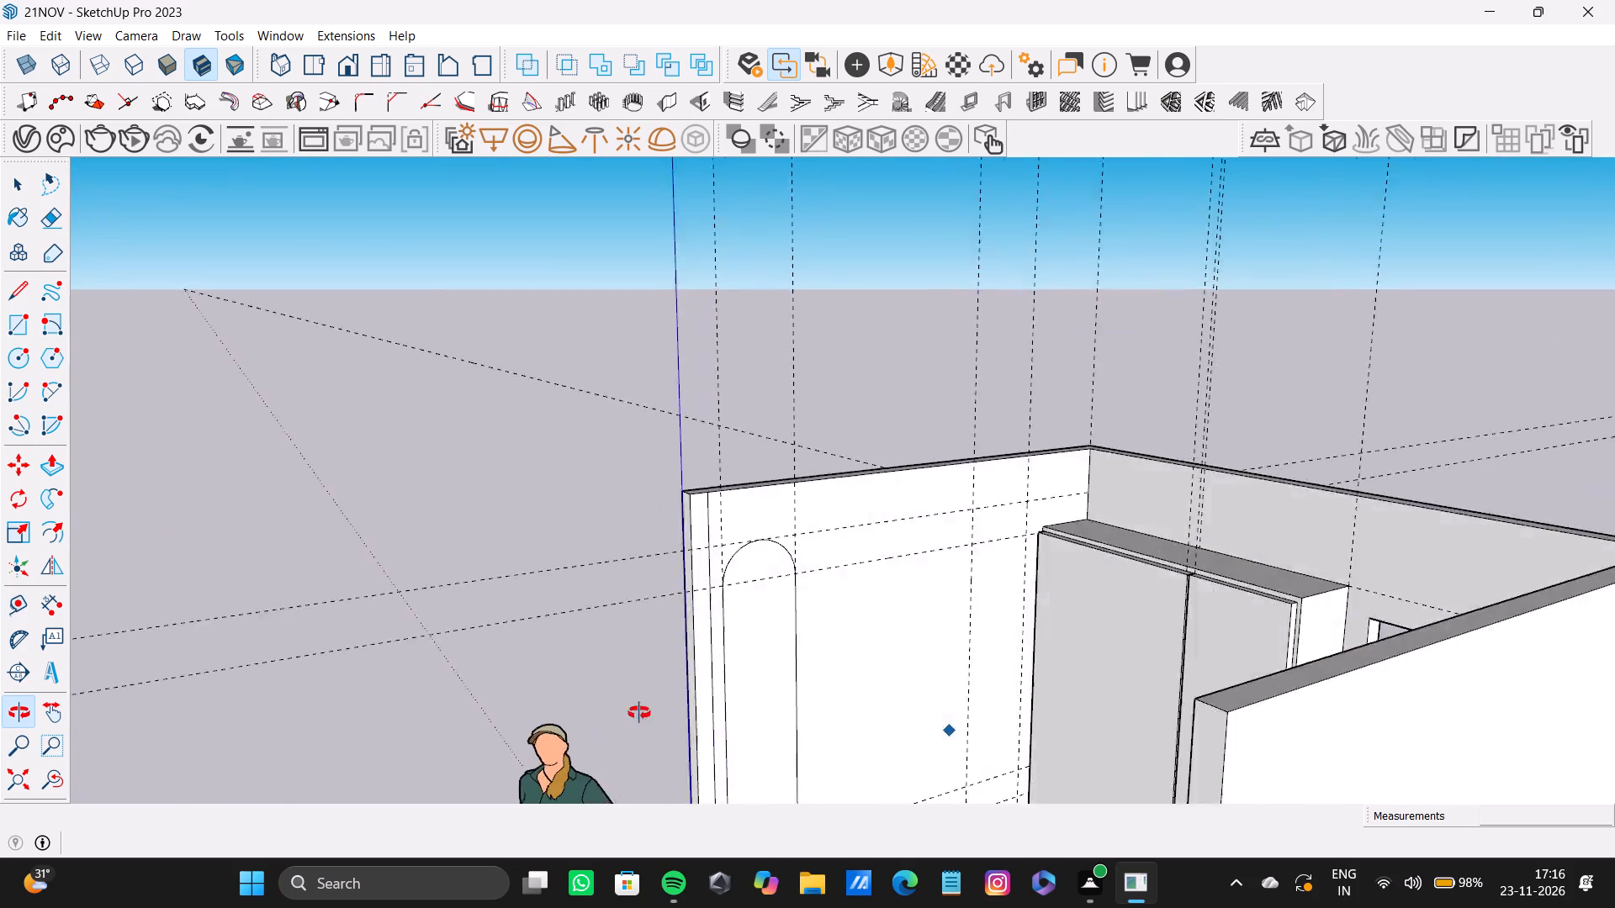
{"action": "middle_click_drag", "start_coordinate": [639, 713], "coordinate": [608, 702], "text": "shift"}
{"action": "scroll", "coordinate": [1038, 615], "scroll_direction": "up", "scroll_amount": 5}
{"action": "middle_click_drag", "start_coordinate": [1039, 601], "coordinate": [908, 700]}
{"action": "middle_click", "coordinate": [905, 702], "text": "shift"}
{"action": "key", "text": "r"}
{"action": "scroll", "coordinate": [969, 534], "scroll_direction": "up", "scroll_amount": 4}
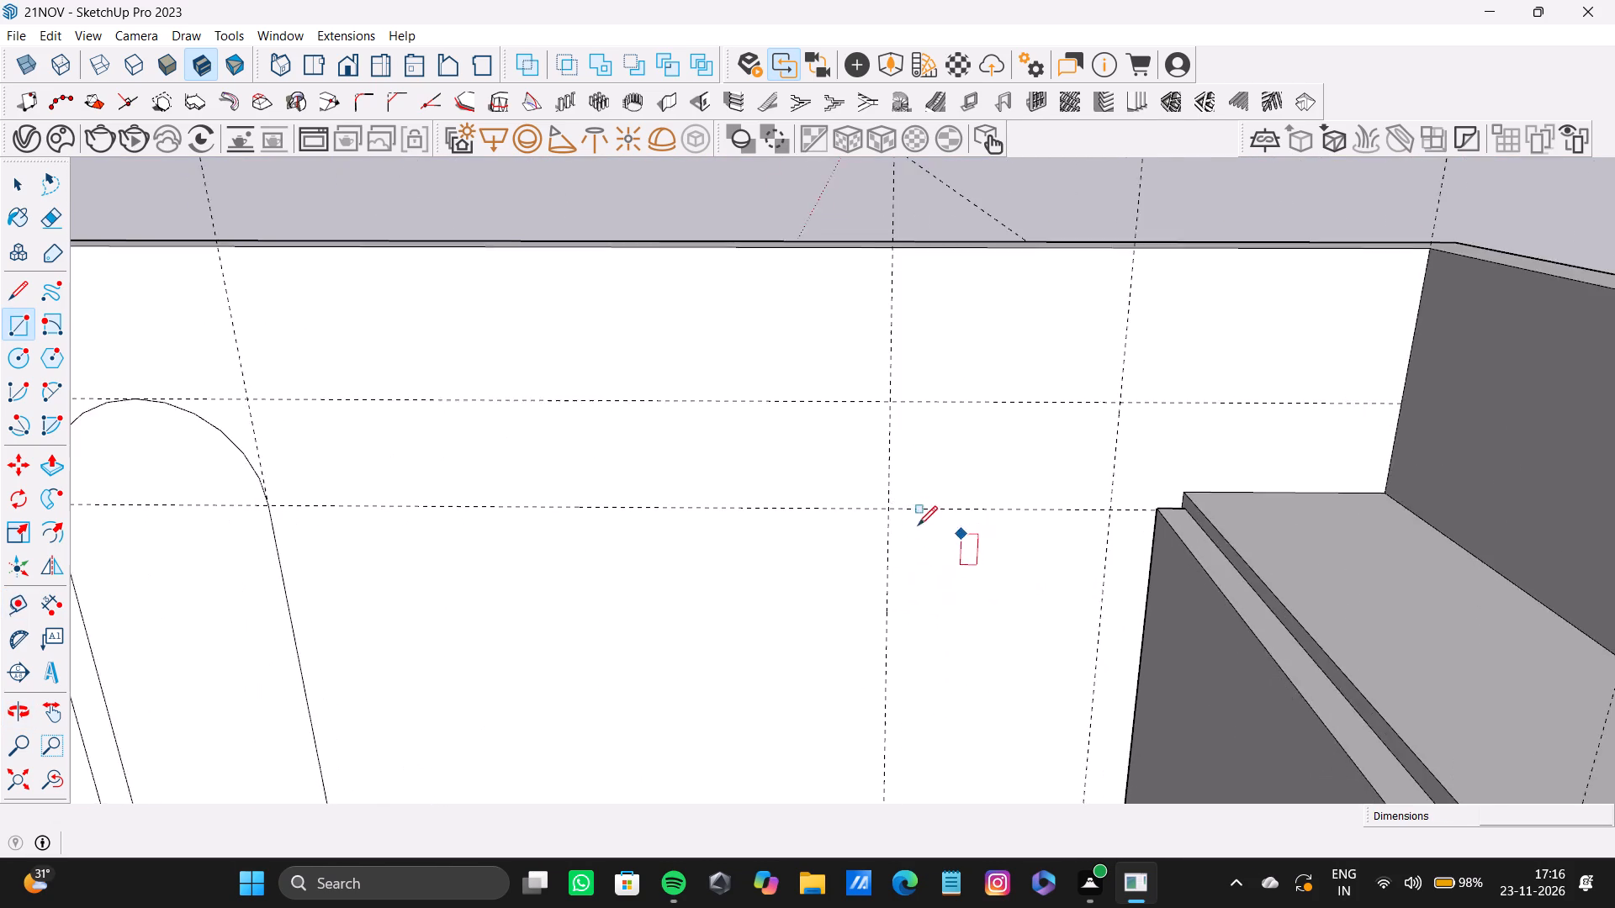
{"action": "scroll", "coordinate": [918, 525], "scroll_direction": "up", "scroll_amount": 3}
{"action": "left_click", "coordinate": [884, 504]}
{"action": "scroll", "coordinate": [966, 582], "scroll_direction": "down", "scroll_amount": 5}
{"action": "middle_click_drag", "start_coordinate": [980, 604], "coordinate": [956, 318], "text": "shift"}
{"action": "scroll", "coordinate": [1018, 529], "scroll_direction": "down", "scroll_amount": 3}
{"action": "middle_click_drag", "start_coordinate": [1015, 565], "coordinate": [987, 346], "text": "shift"}
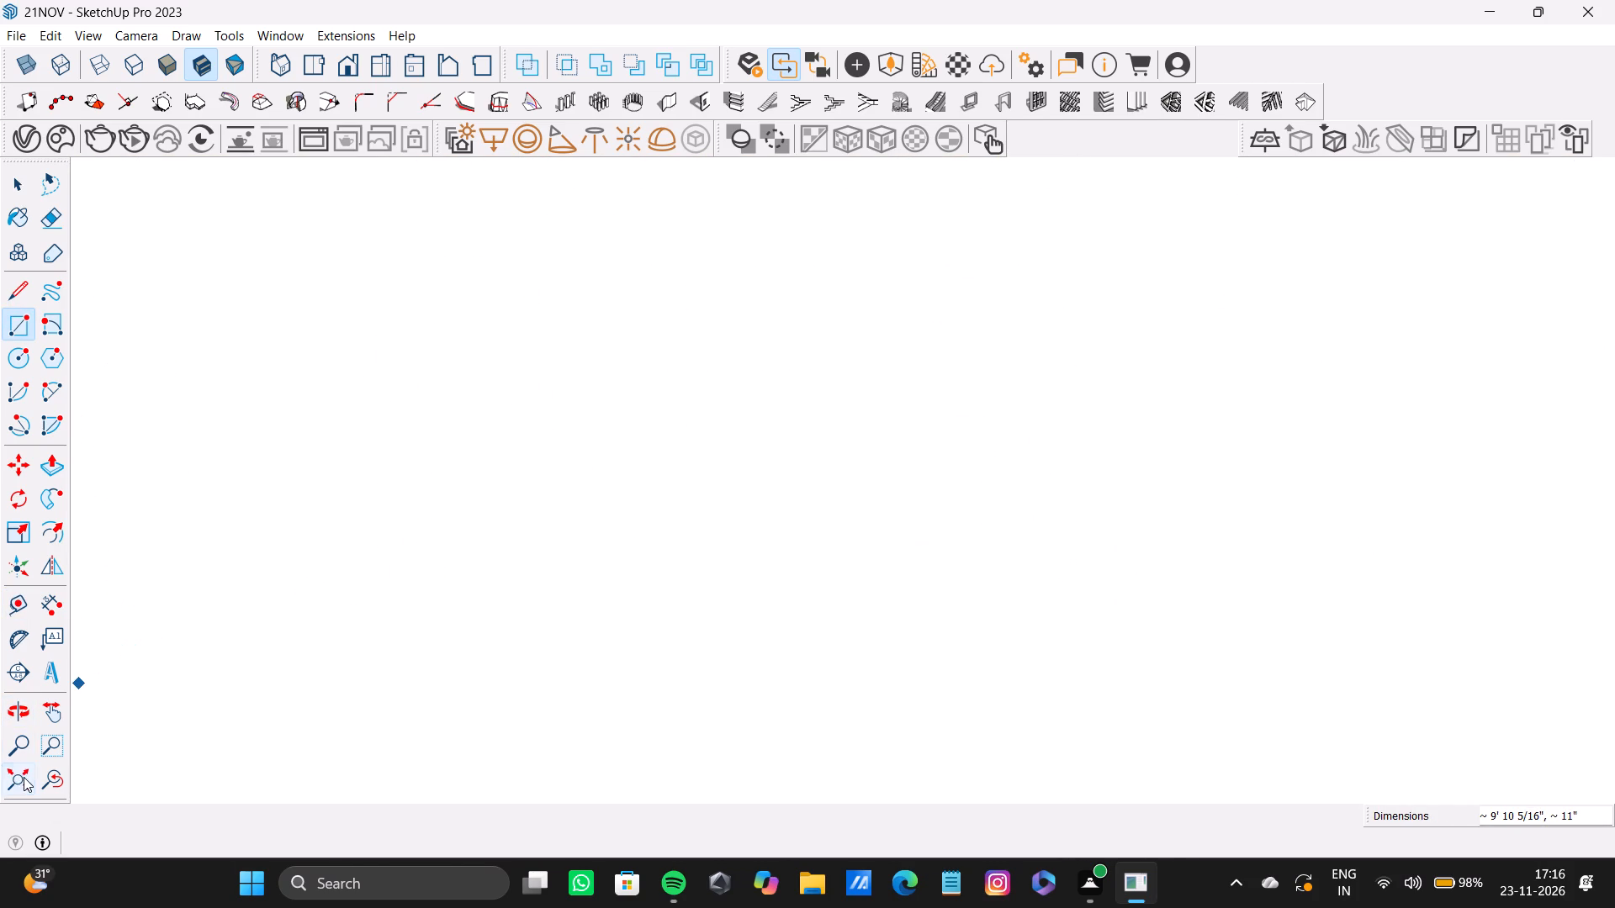
{"action": "left_click", "coordinate": [24, 777]}
{"action": "middle_click_drag", "start_coordinate": [573, 580], "coordinate": [952, 663]}
{"action": "scroll", "coordinate": [199, 442], "scroll_direction": "up", "scroll_amount": 9}
{"action": "middle_click_drag", "start_coordinate": [13, 409], "coordinate": [809, 593], "text": "shift"}
{"action": "scroll", "coordinate": [281, 433], "scroll_direction": "up", "scroll_amount": 3}
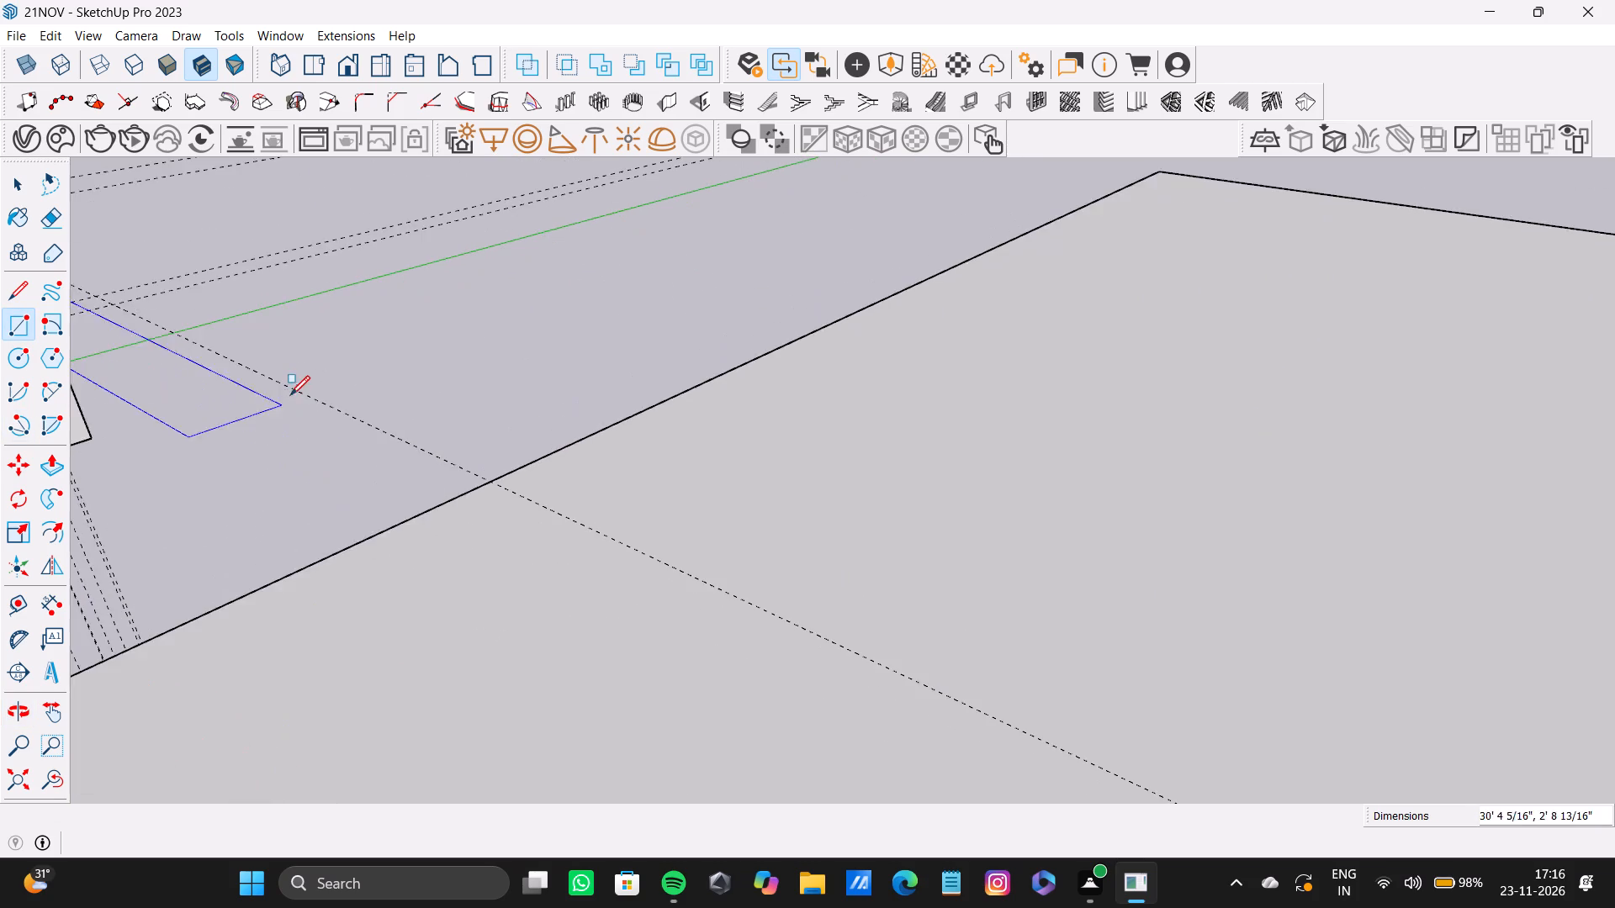
{"action": "scroll", "coordinate": [290, 395], "scroll_direction": "up", "scroll_amount": 2}
{"action": "middle_click_drag", "start_coordinate": [230, 388], "coordinate": [1009, 476], "text": "shift"}
{"action": "scroll", "coordinate": [323, 365], "scroll_direction": "up", "scroll_amount": 8}
{"action": "middle_click_drag", "start_coordinate": [320, 314], "coordinate": [659, 531], "text": "shift"}
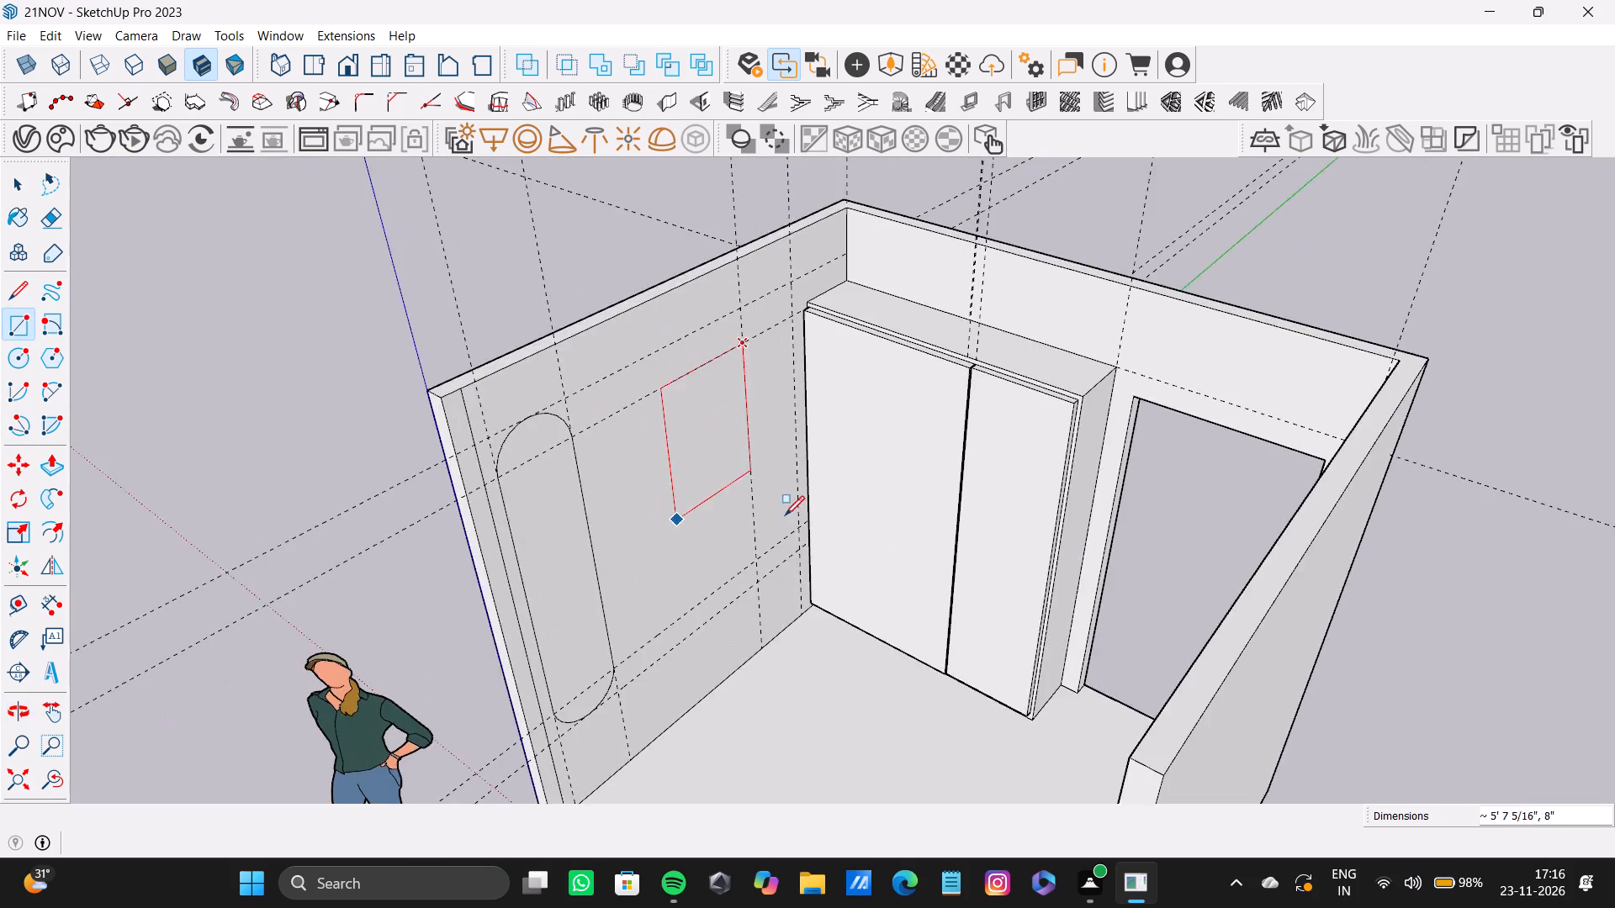
{"action": "scroll", "coordinate": [788, 515], "scroll_direction": "up", "scroll_amount": 7}
{"action": "left_click", "coordinate": [802, 533]}
Draw a two-point arc across the rear rectangle's top edge, bulging up to the uppermost horizontal guide.
{"action": "scroll", "coordinate": [765, 542], "scroll_direction": "down", "scroll_amount": 3}
{"action": "middle_click_drag", "start_coordinate": [784, 597], "coordinate": [810, 734], "text": "shift"}
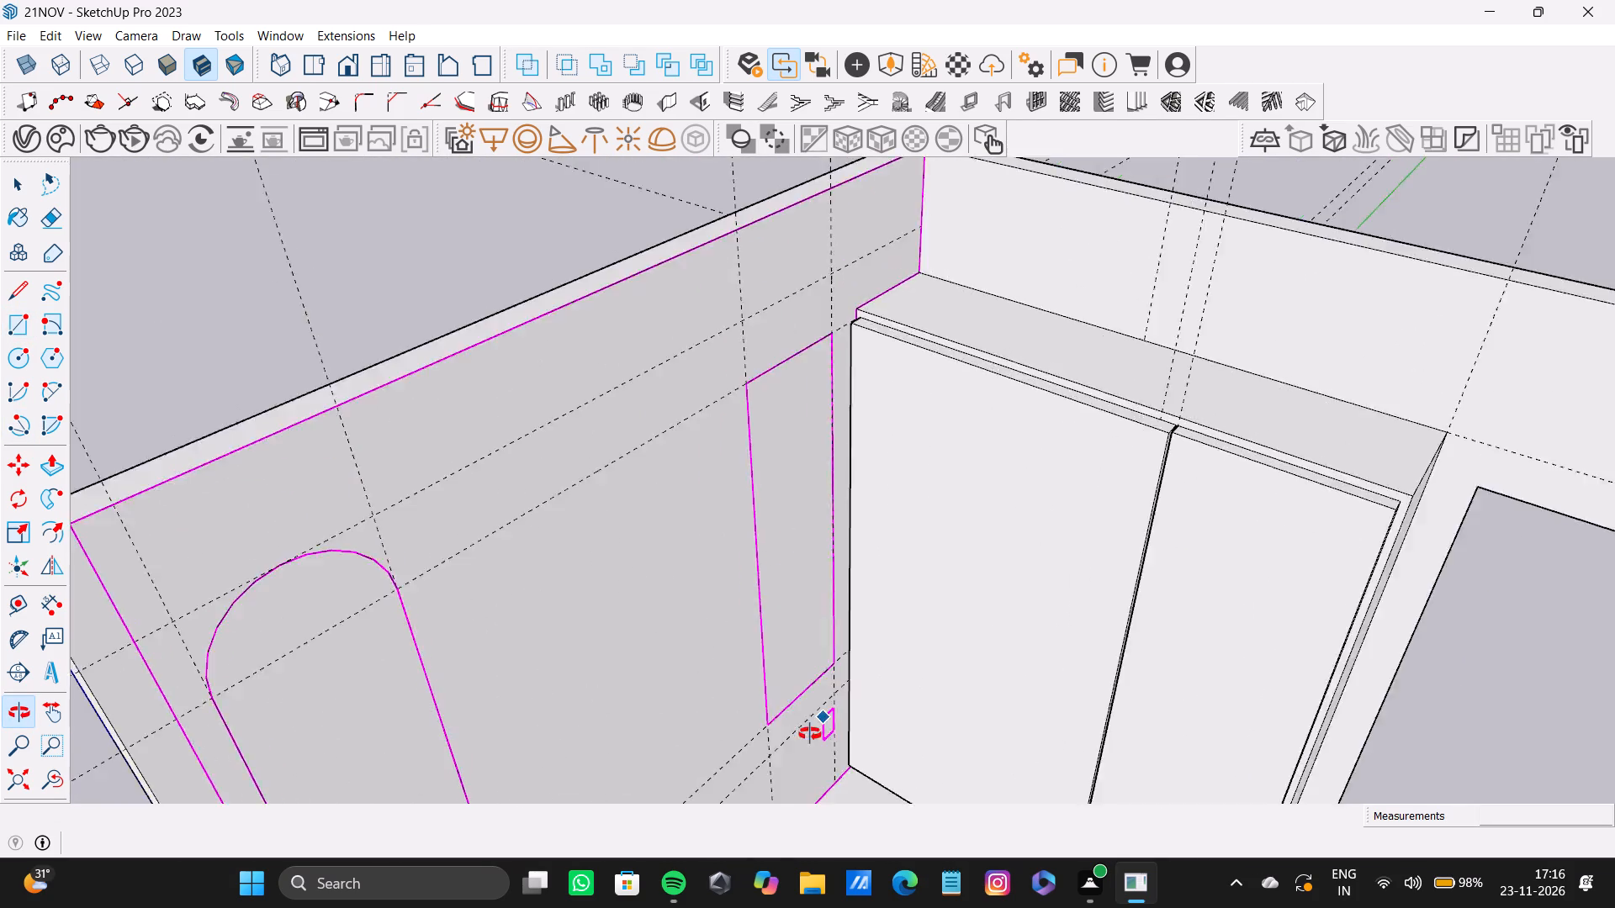
{"action": "middle_click_drag", "start_coordinate": [810, 734], "coordinate": [592, 718], "text": "shift"}
{"action": "key", "text": "a"}
{"action": "scroll", "coordinate": [722, 462], "scroll_direction": "up", "scroll_amount": 5}
{"action": "middle_click_drag", "start_coordinate": [882, 322], "coordinate": [590, 641], "text": "shift"}
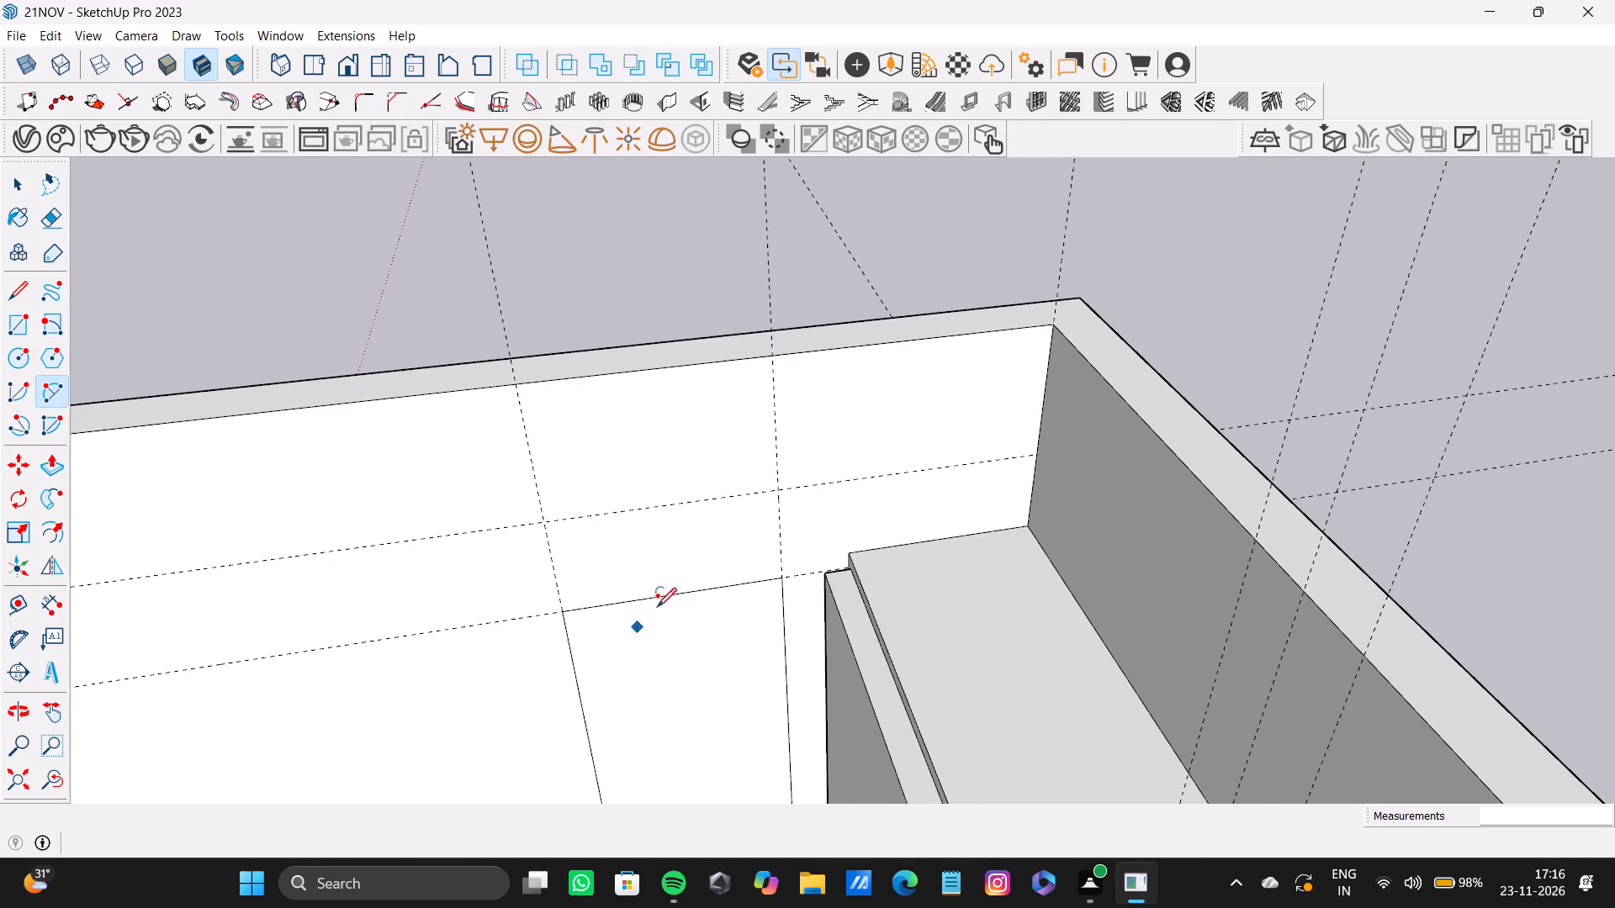
{"action": "scroll", "coordinate": [633, 589], "scroll_direction": "up", "scroll_amount": 1}
{"action": "key", "text": "a"}
{"action": "left_click", "coordinate": [555, 611]}
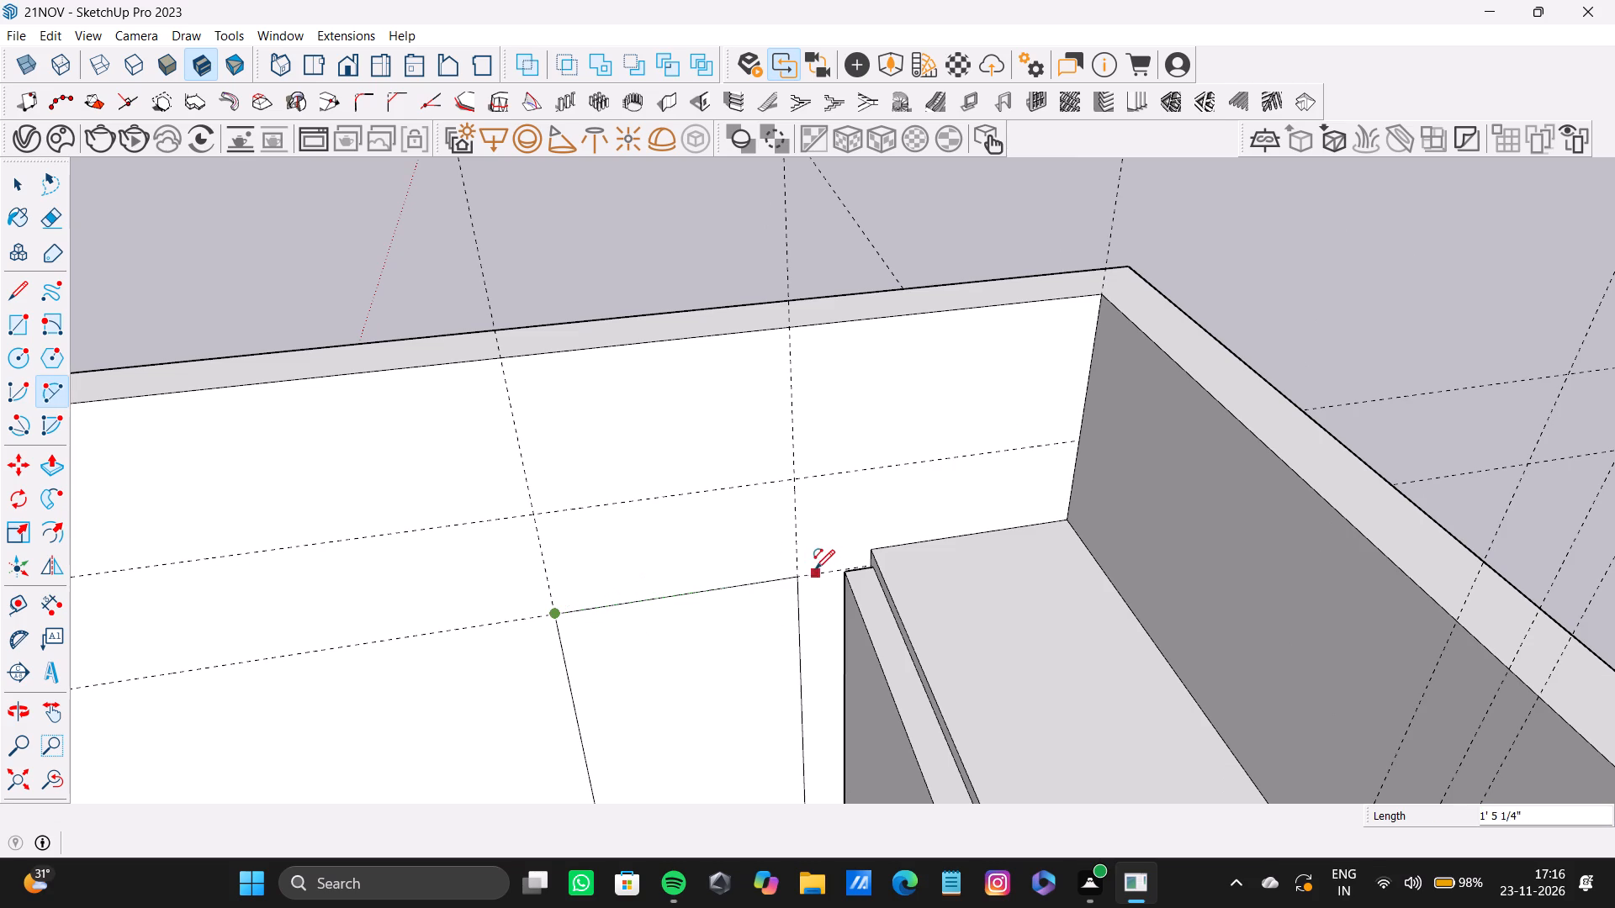
{"action": "left_click", "coordinate": [796, 576]}
{"action": "left_click", "coordinate": [659, 497]}
Draw a two-point arc across the rear rectangle's bottom edge, bulging about 6 5/8" down toward the lowest horizontal guide.
{"action": "scroll", "coordinate": [765, 641], "scroll_direction": "down", "scroll_amount": 4}
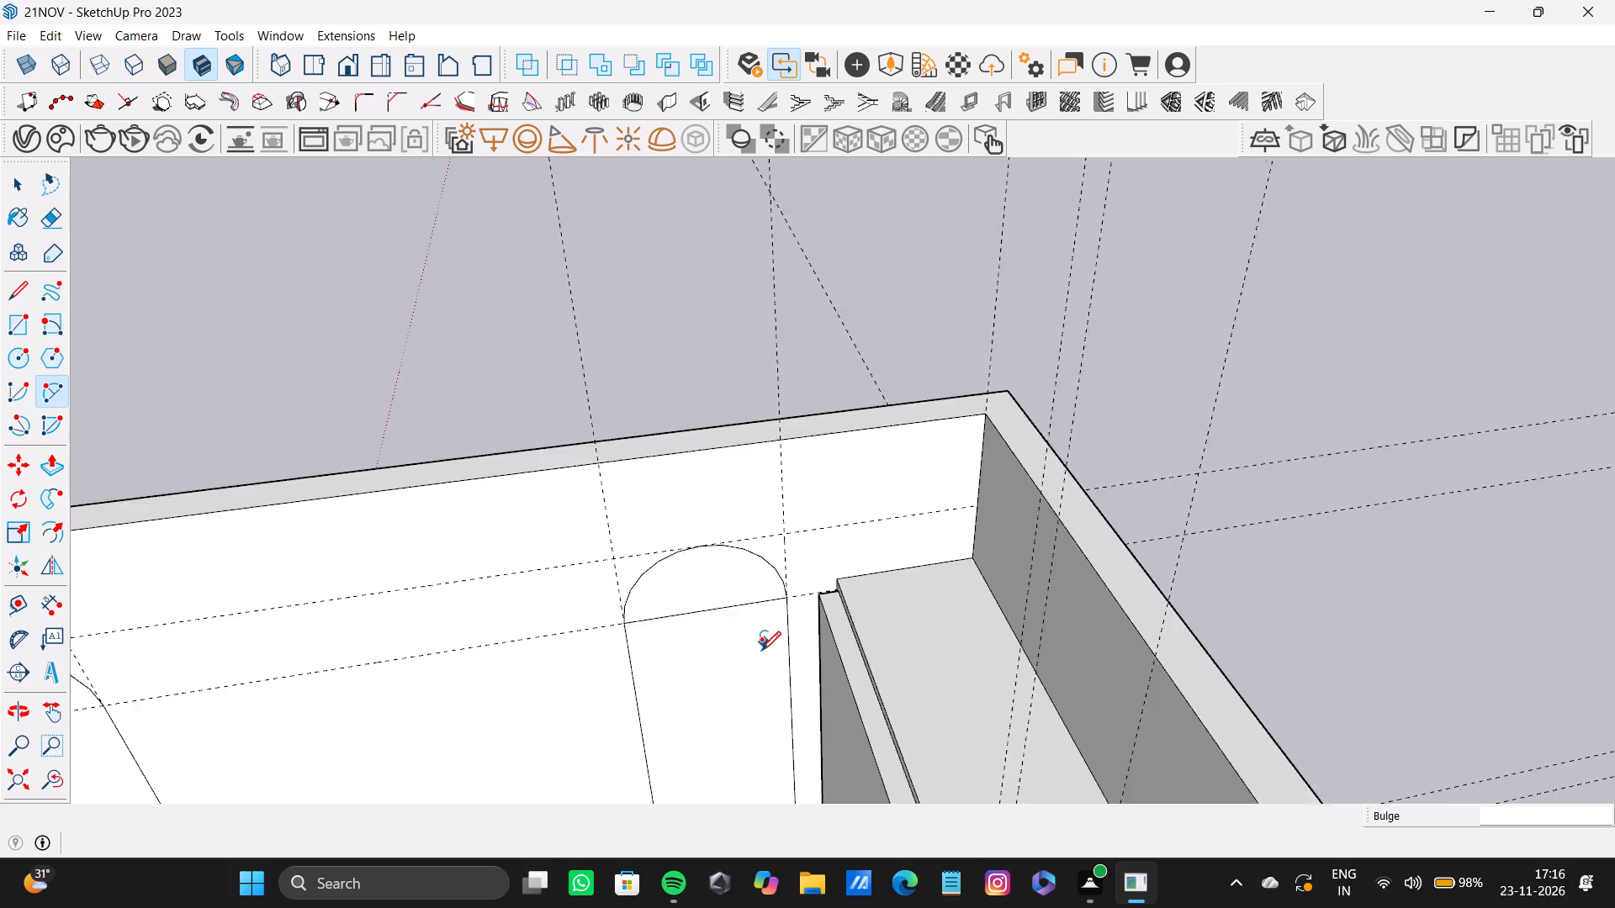
{"action": "scroll", "coordinate": [761, 651], "scroll_direction": "down", "scroll_amount": 5}
{"action": "middle_click_drag", "start_coordinate": [759, 652], "coordinate": [786, 456], "text": "shift"}
{"action": "middle_click_drag", "start_coordinate": [694, 655], "coordinate": [855, 578]}
{"action": "scroll", "coordinate": [760, 687], "scroll_direction": "up", "scroll_amount": 3}
{"action": "middle_click_drag", "start_coordinate": [760, 681], "coordinate": [768, 470], "text": "shift"}
{"action": "scroll", "coordinate": [776, 584], "scroll_direction": "down", "scroll_amount": 3}
{"action": "middle_click_drag", "start_coordinate": [772, 681], "coordinate": [830, 492]}
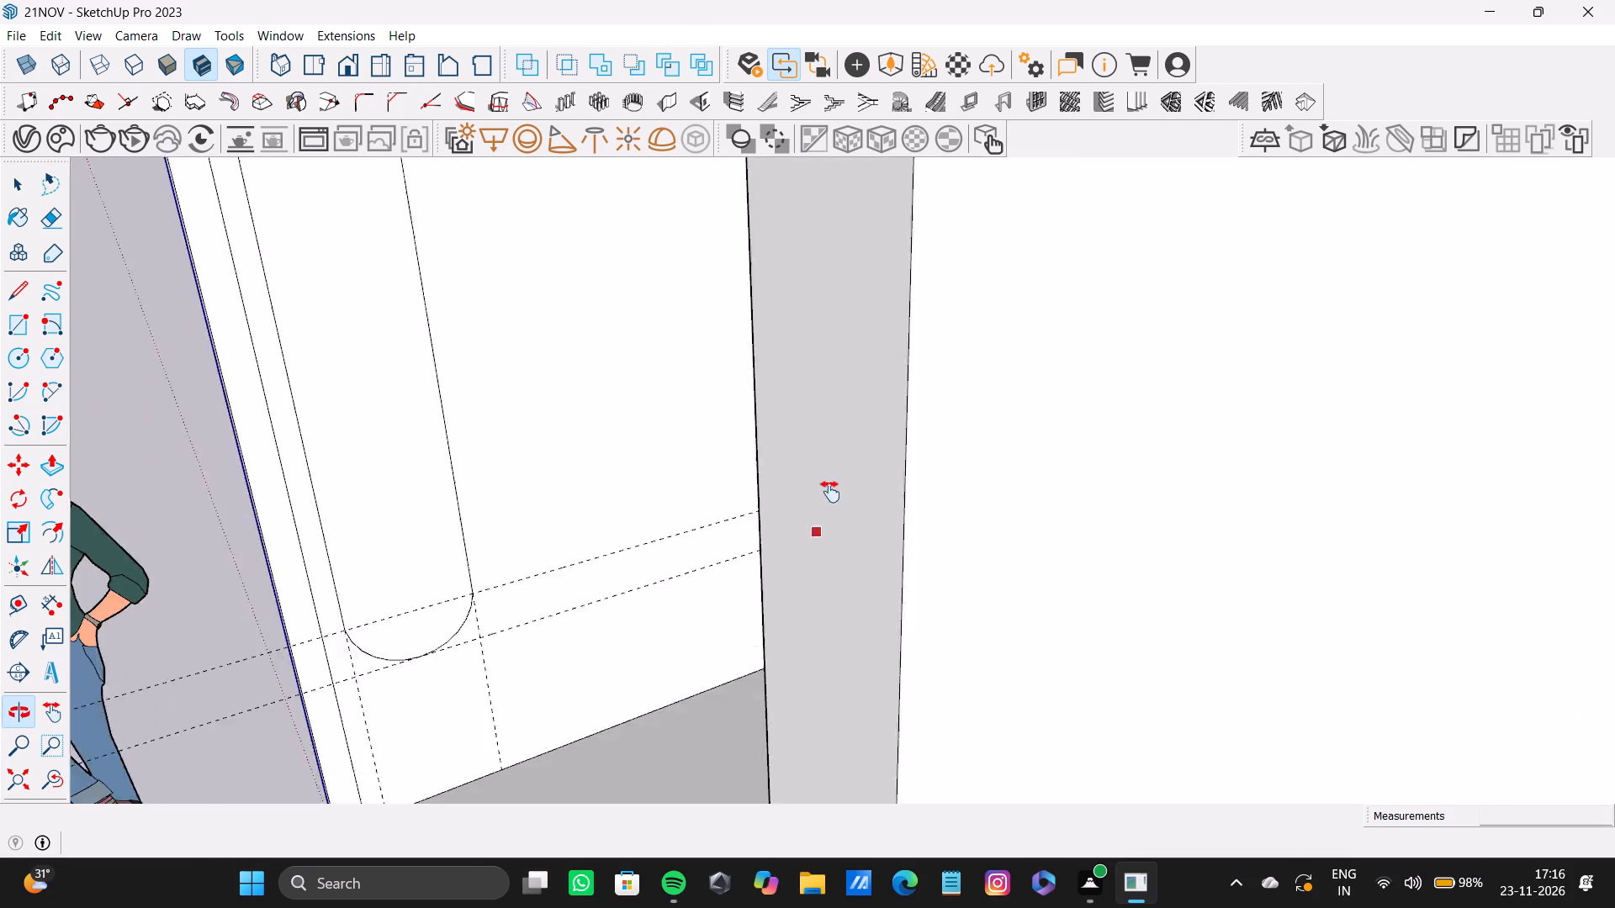
{"action": "middle_click_drag", "start_coordinate": [830, 492], "coordinate": [861, 467]}
{"action": "scroll", "coordinate": [786, 483], "scroll_direction": "up", "scroll_amount": 8}
{"action": "left_click", "coordinate": [751, 455]}
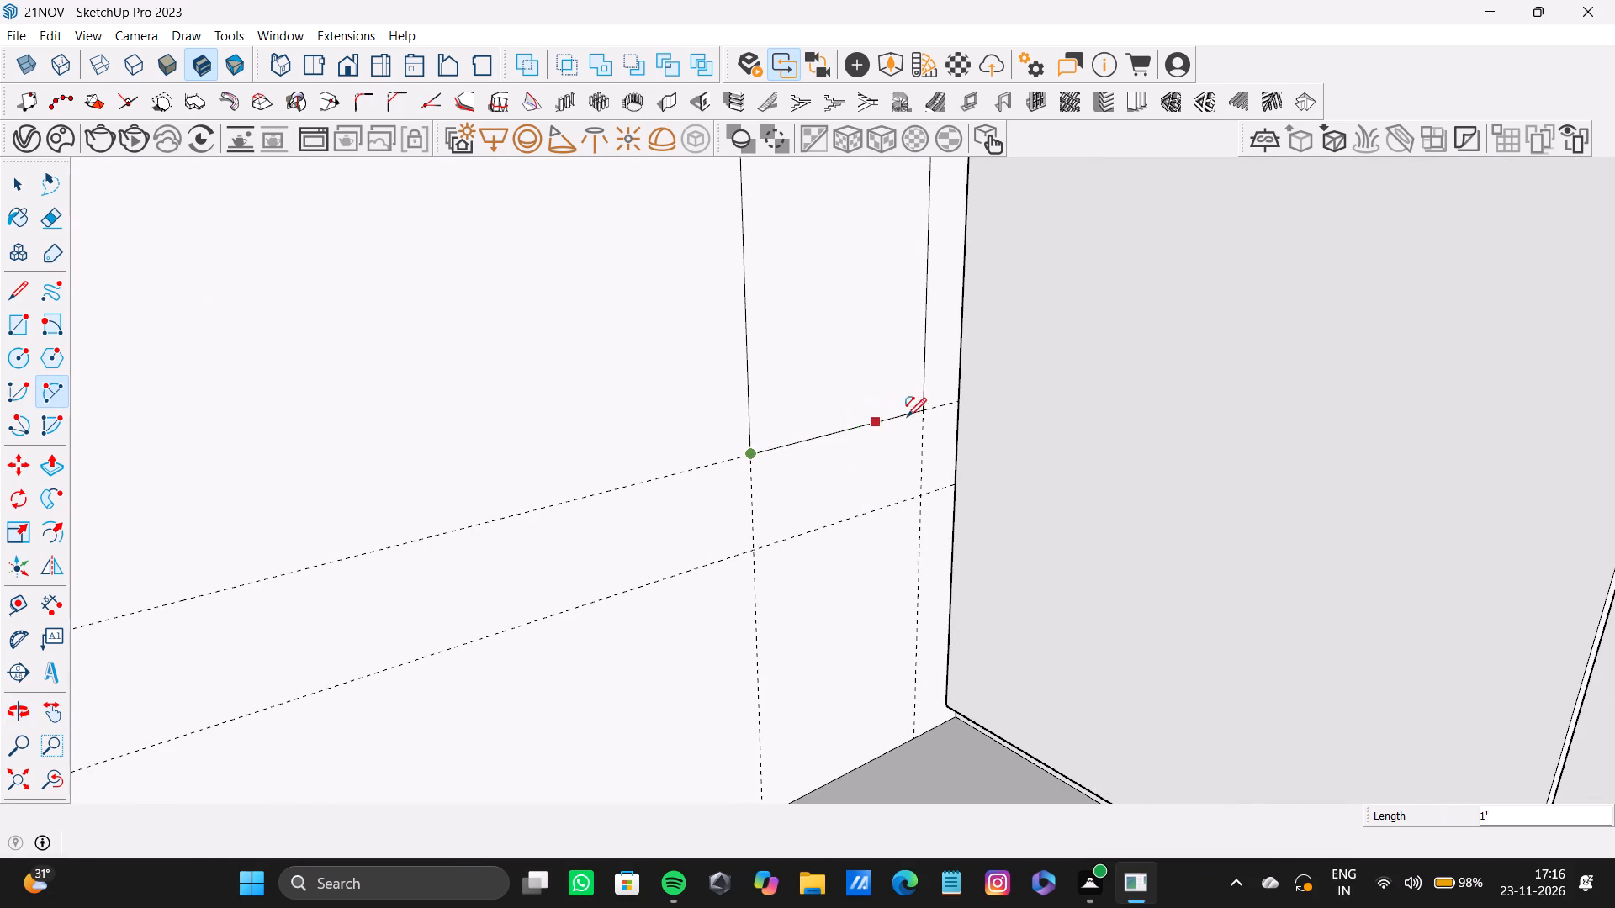
{"action": "left_click", "coordinate": [924, 410]}
{"action": "left_click", "coordinate": [833, 516]}
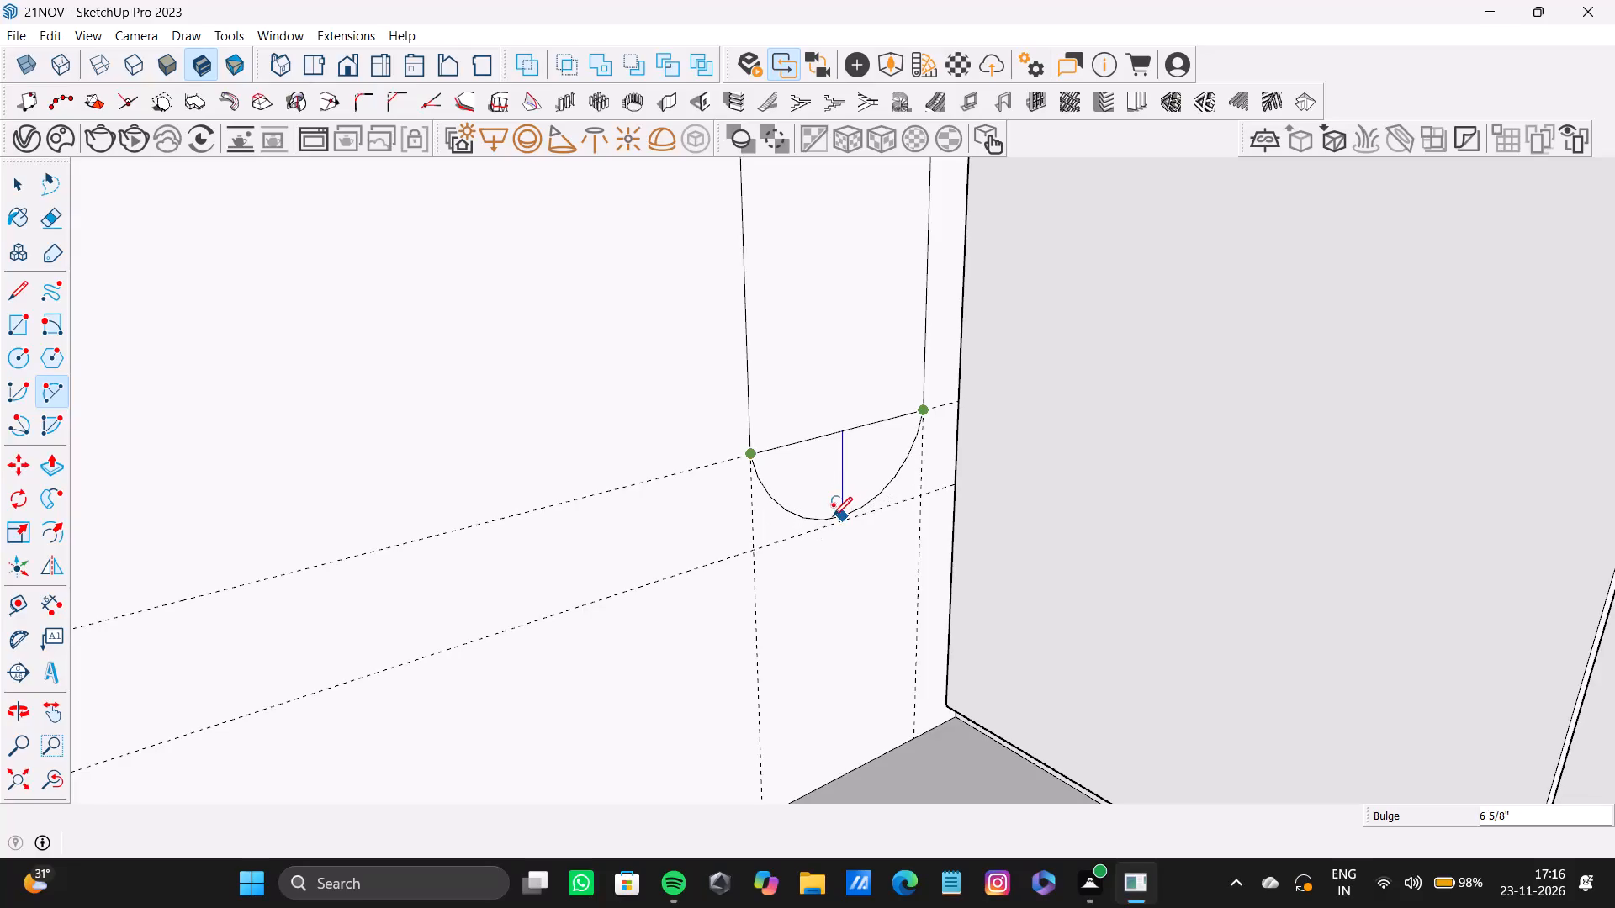
Delete the straight bottom and top edges inside the rear shape, leaving one rounded-end outline.
{"action": "key", "text": "space"}
{"action": "left_click", "coordinate": [827, 437]}
{"action": "scroll", "coordinate": [824, 430], "scroll_direction": "down", "scroll_amount": 11}
{"action": "scroll", "coordinate": [802, 269], "scroll_direction": "up", "scroll_amount": 1, "text": "shift"}
{"action": "middle_click_drag", "start_coordinate": [802, 267], "coordinate": [903, 712], "text": "shift"}
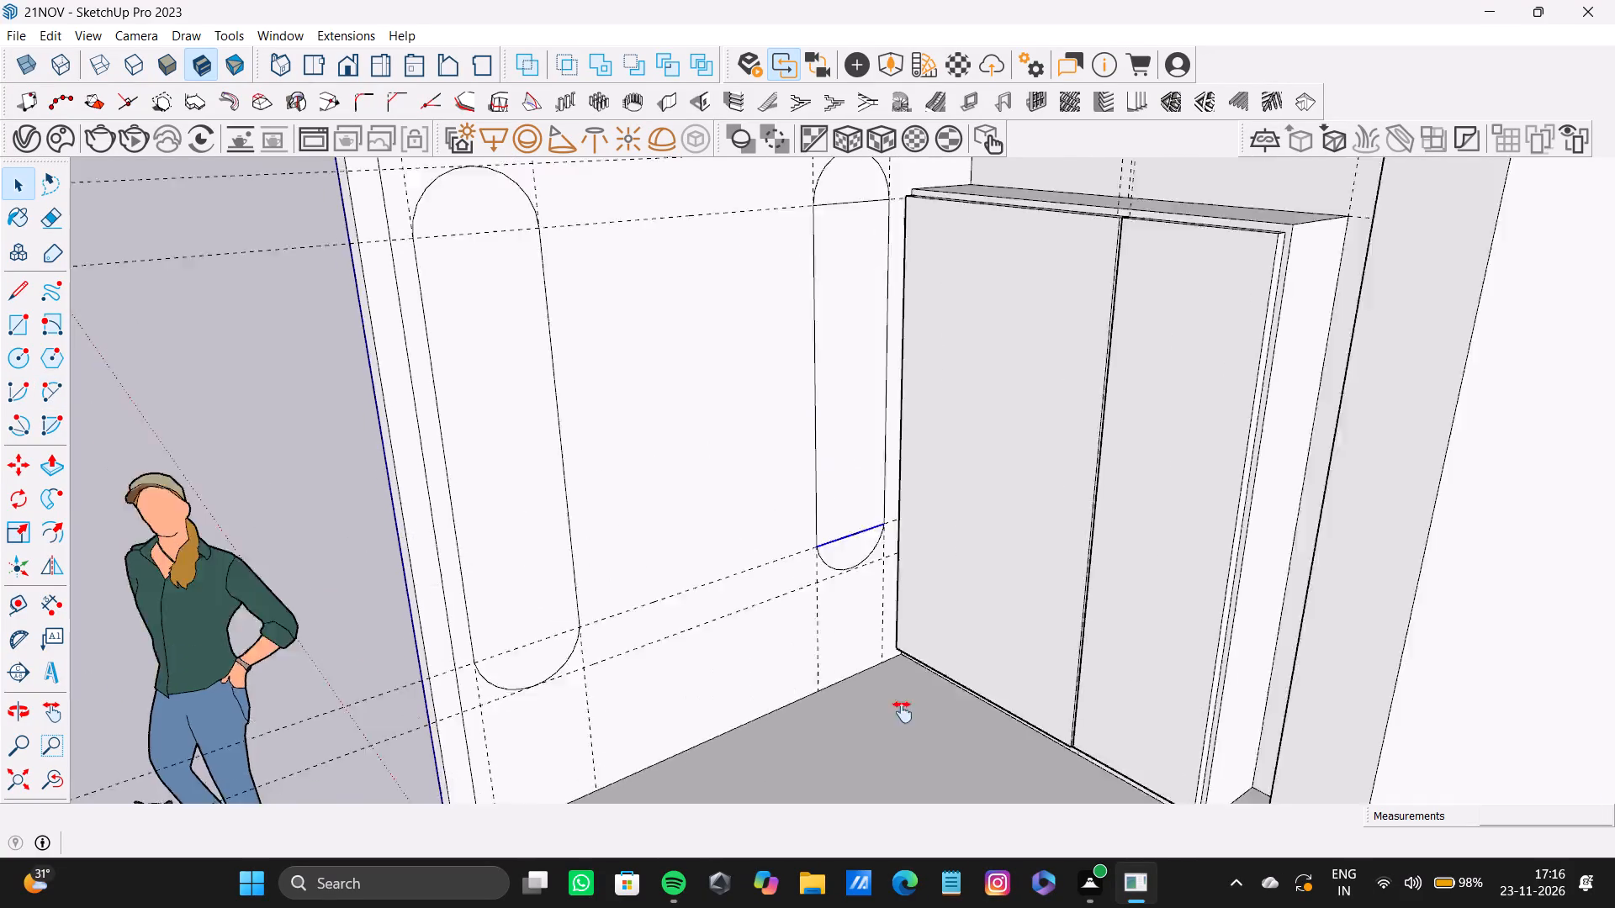
{"action": "middle_click_drag", "start_coordinate": [903, 712], "coordinate": [911, 721], "text": "shift"}
{"action": "scroll", "coordinate": [922, 550], "scroll_direction": "up", "scroll_amount": 7, "text": "shift"}
{"action": "left_click", "coordinate": [949, 584], "text": "shift"}
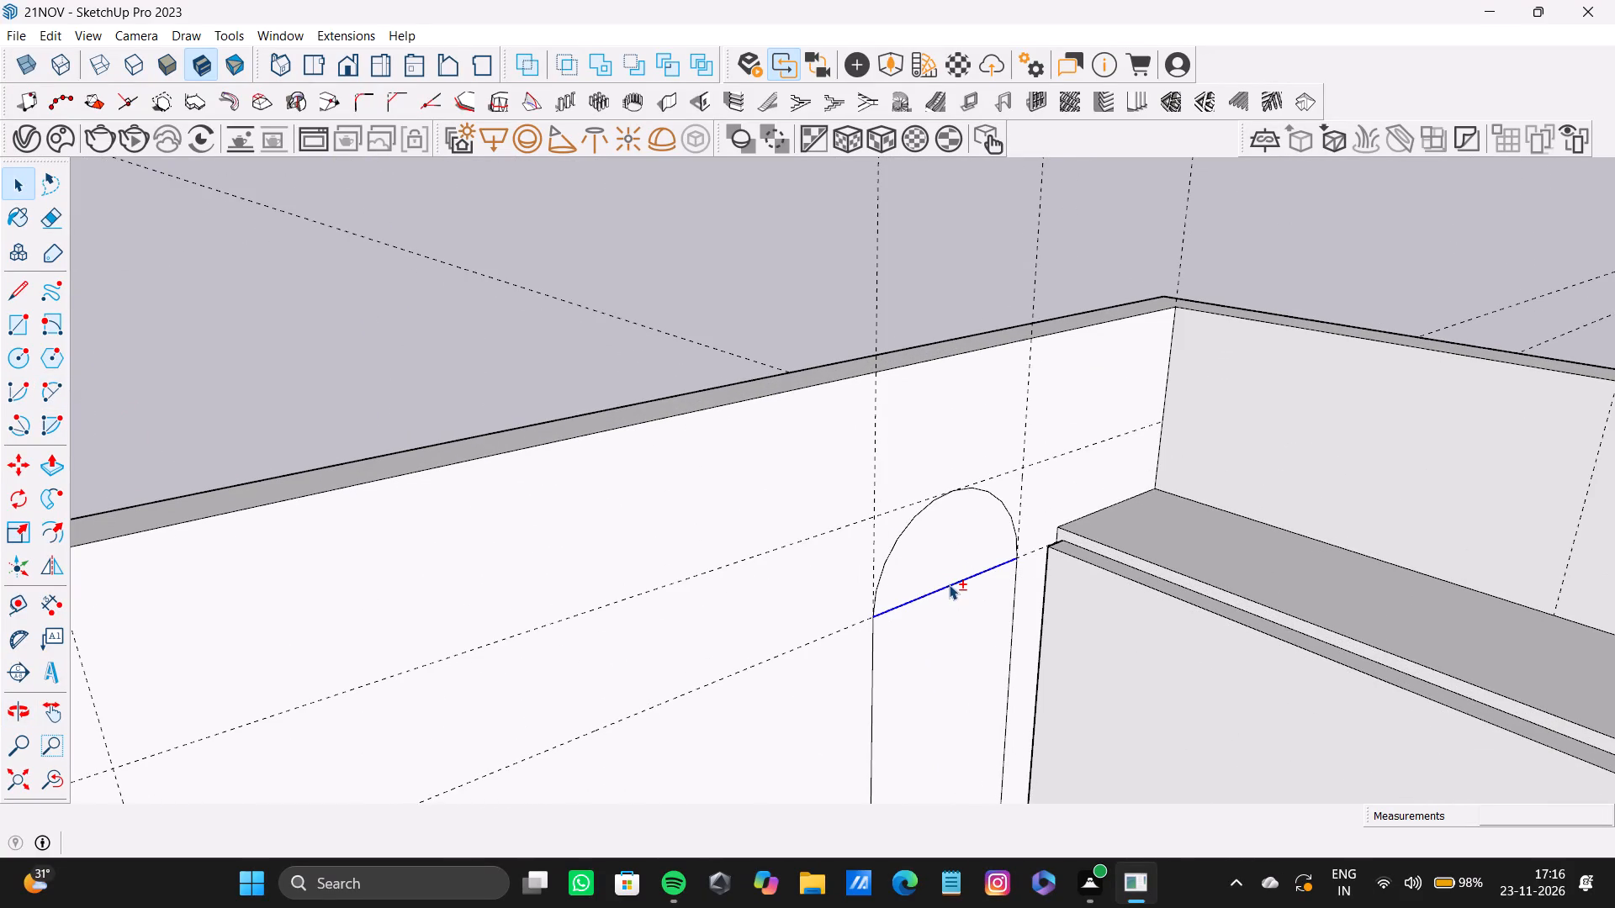
{"action": "key", "text": "shift+Delete"}
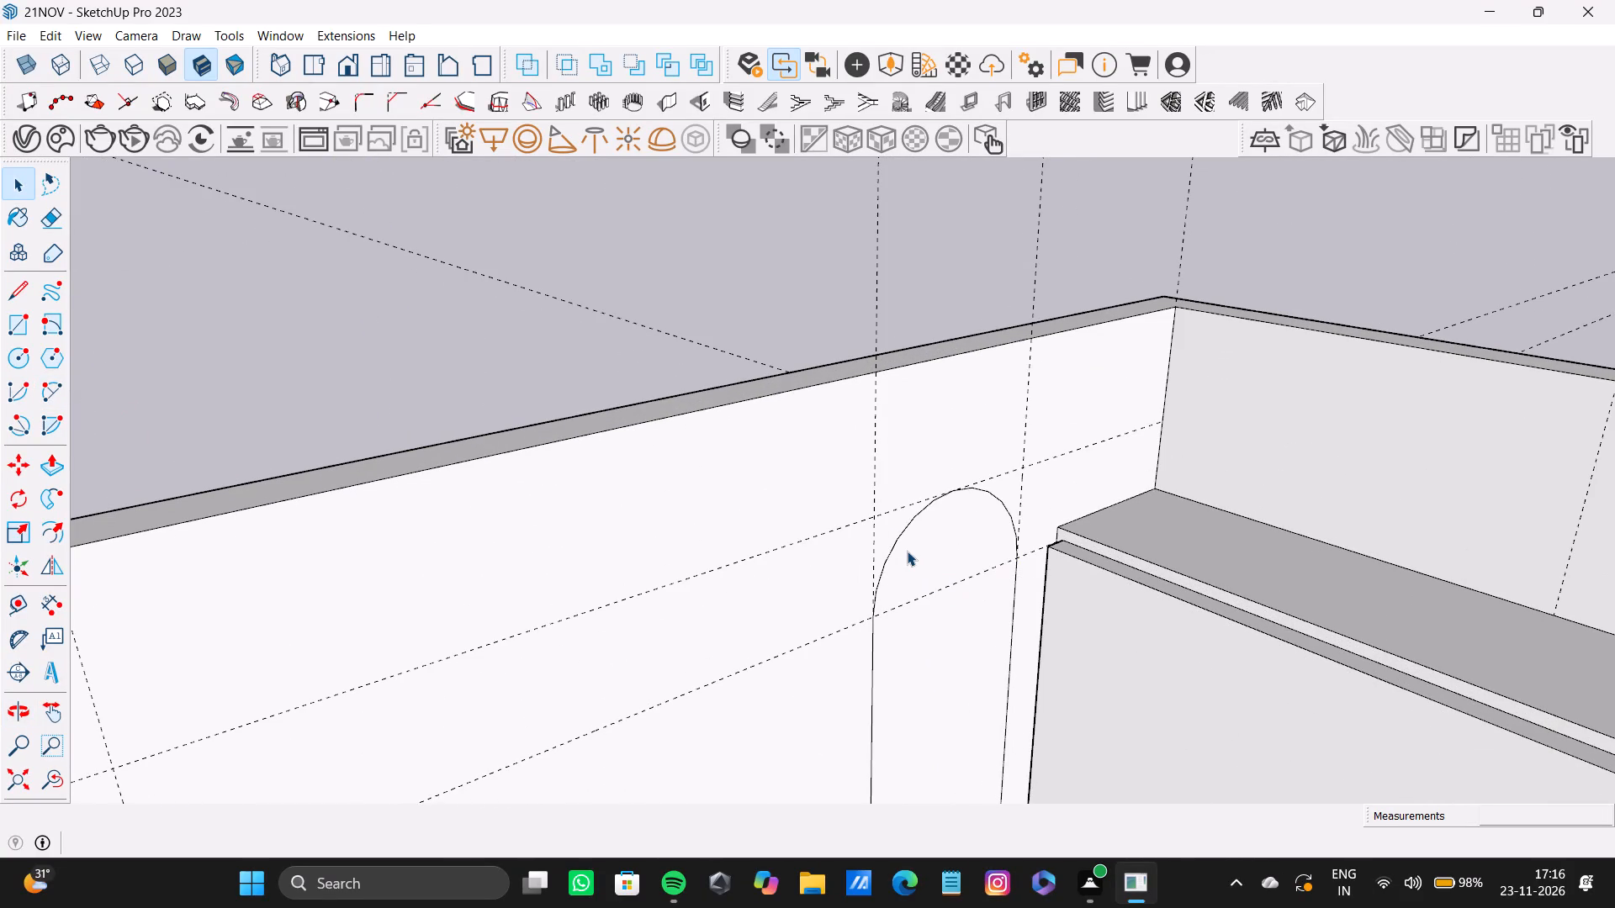
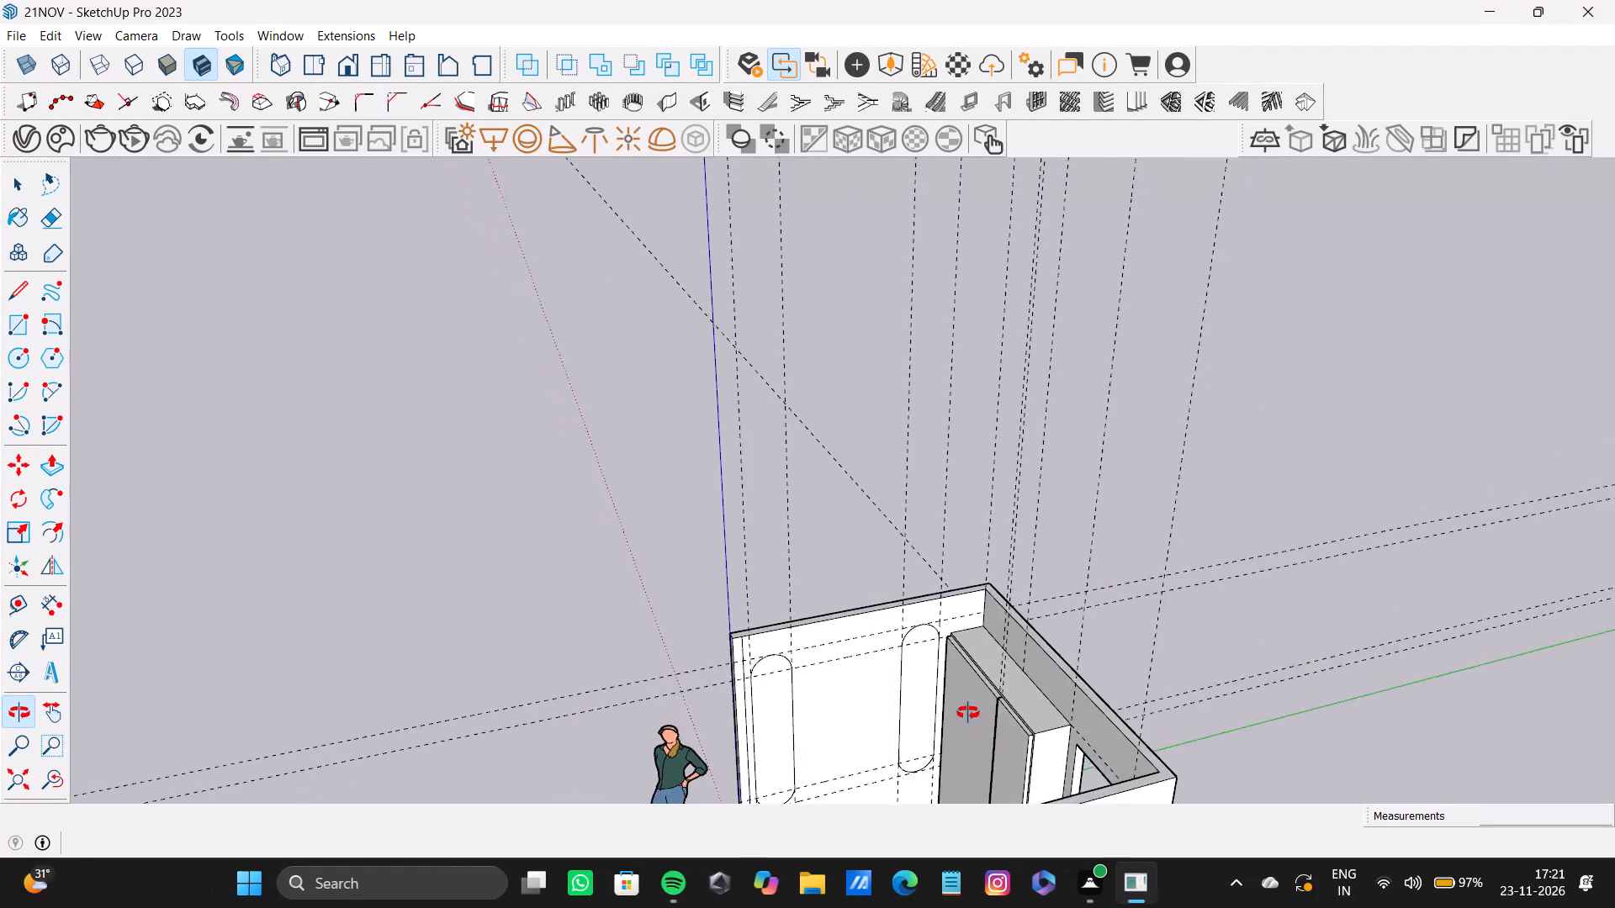
Examine the two rounded-end shapes on the side wall and the space between them from several angles.
{"action": "scroll", "coordinate": [878, 692], "scroll_direction": "up", "scroll_amount": 5}
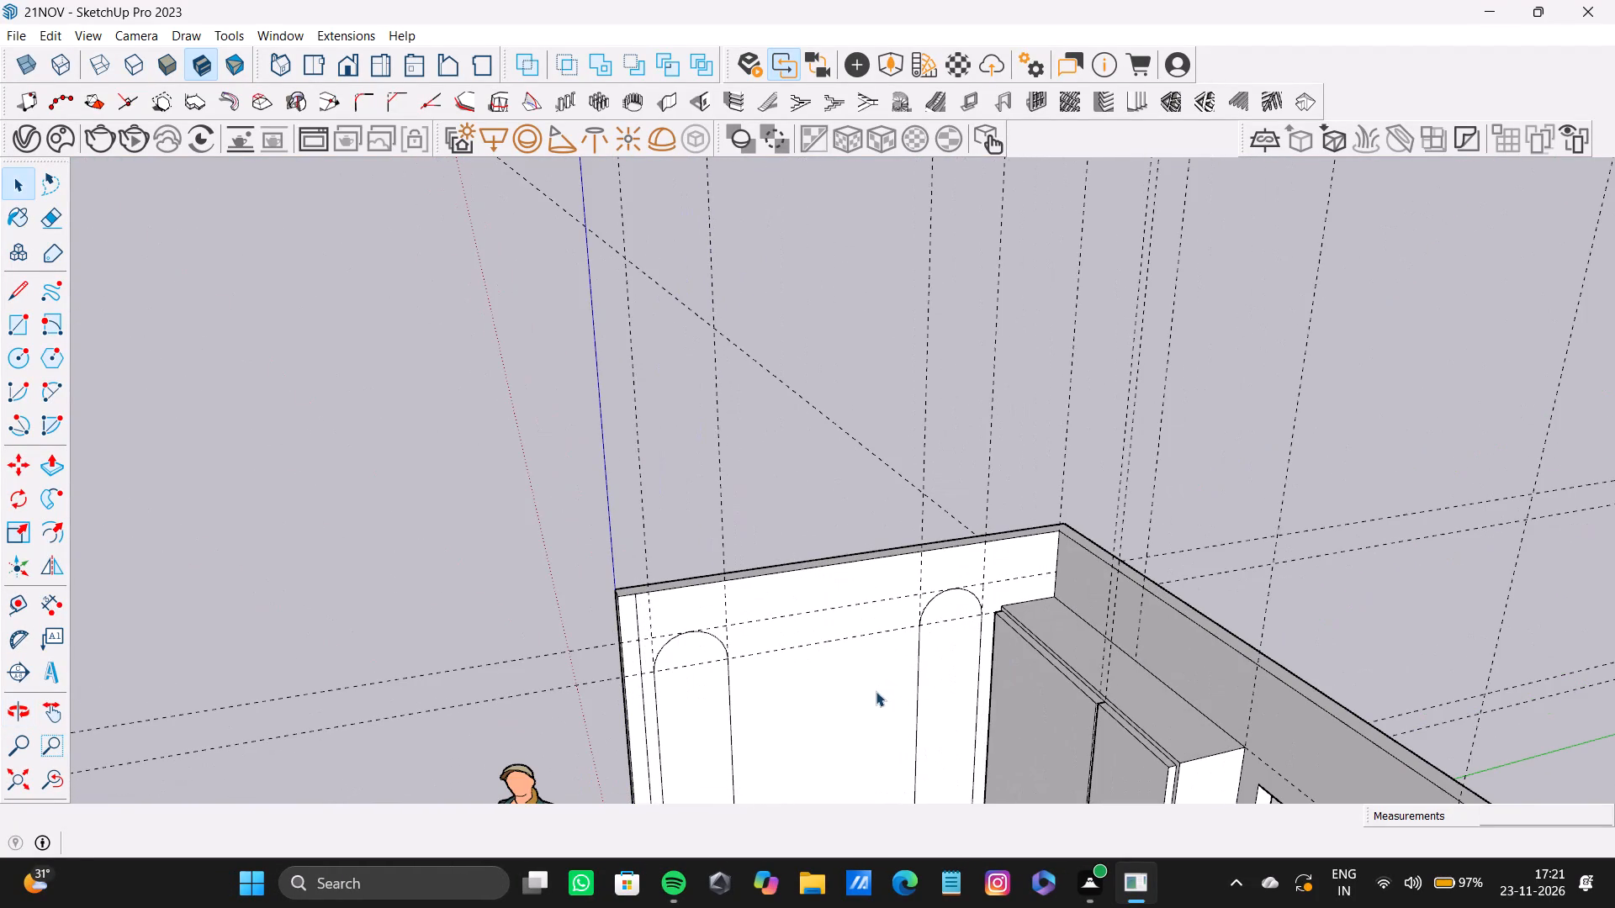
{"action": "scroll", "coordinate": [883, 674], "scroll_direction": "down", "scroll_amount": 3}
{"action": "middle_click_drag", "start_coordinate": [883, 674], "coordinate": [999, 709]}
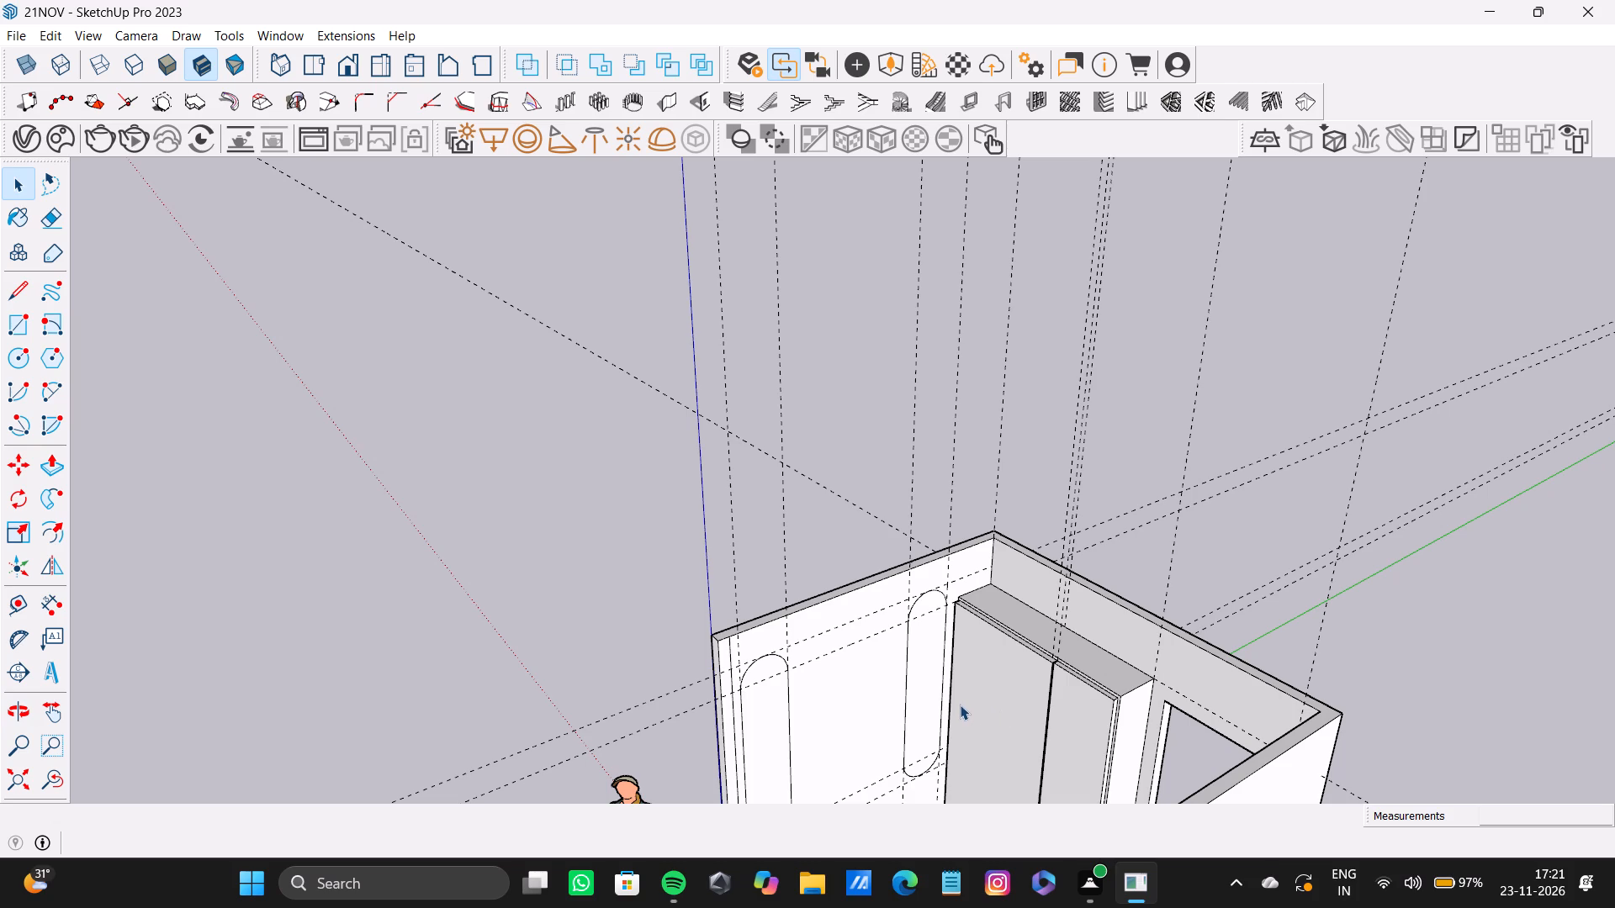
{"action": "scroll", "coordinate": [857, 715], "scroll_direction": "up", "scroll_amount": 18}
{"action": "scroll", "coordinate": [845, 671], "scroll_direction": "down", "scroll_amount": 6}
{"action": "middle_click_drag", "start_coordinate": [845, 673], "coordinate": [794, 694]}
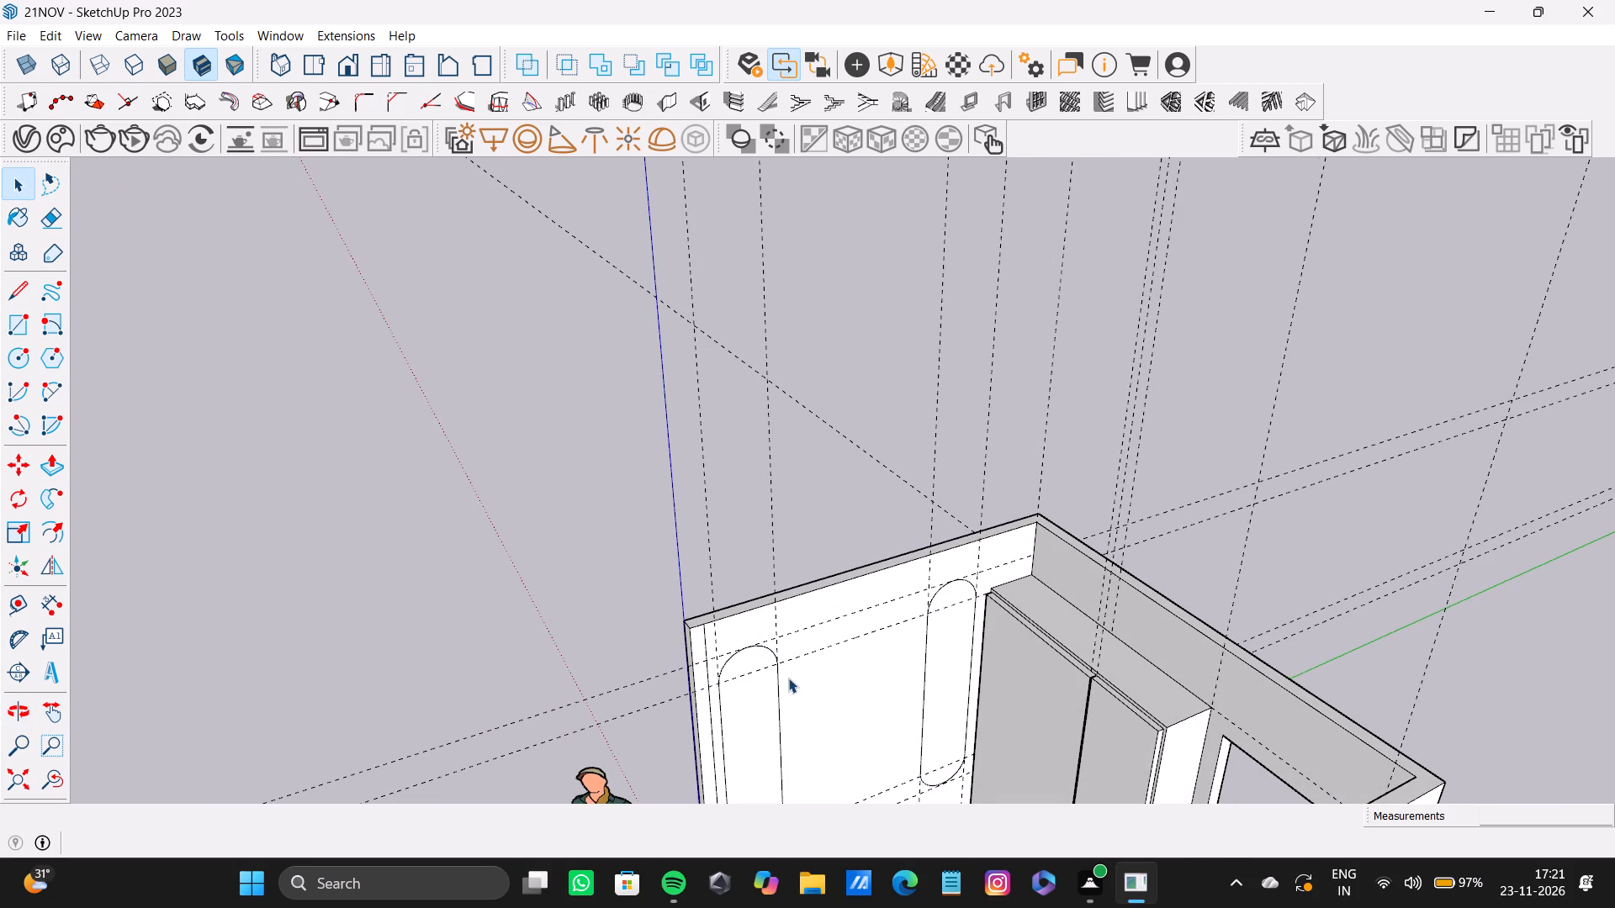
{"action": "scroll", "coordinate": [815, 679], "scroll_direction": "up", "scroll_amount": 4}
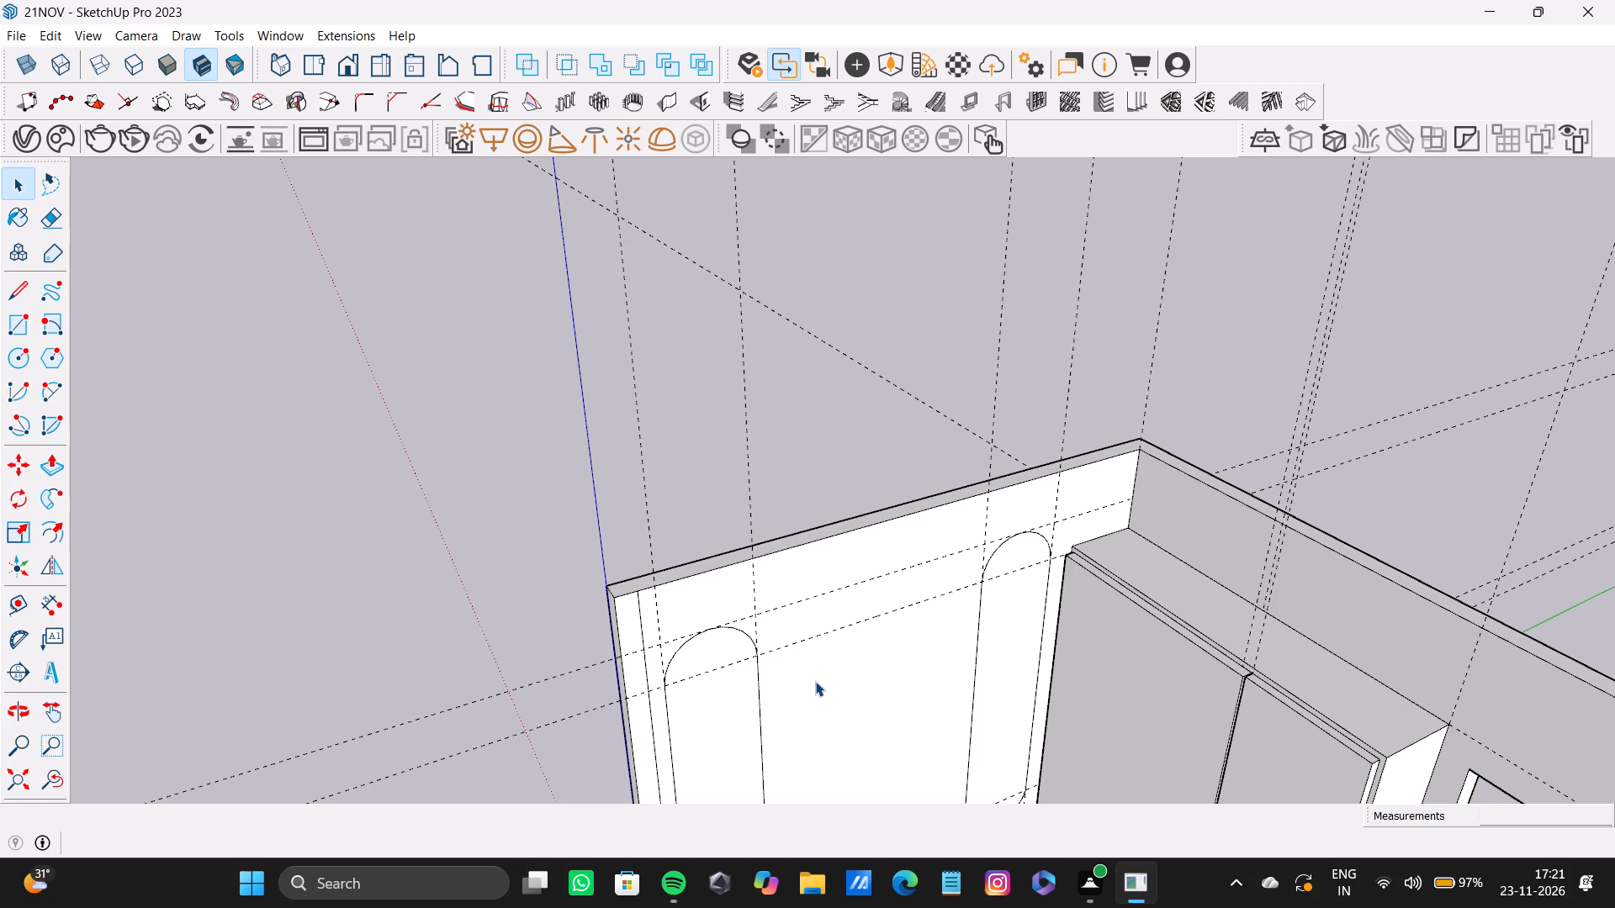
{"action": "scroll", "coordinate": [815, 681], "scroll_direction": "up", "scroll_amount": 4}
{"action": "scroll", "coordinate": [814, 683], "scroll_direction": "down", "scroll_amount": 5}
{"action": "middle_click_drag", "start_coordinate": [814, 683], "coordinate": [854, 741]}
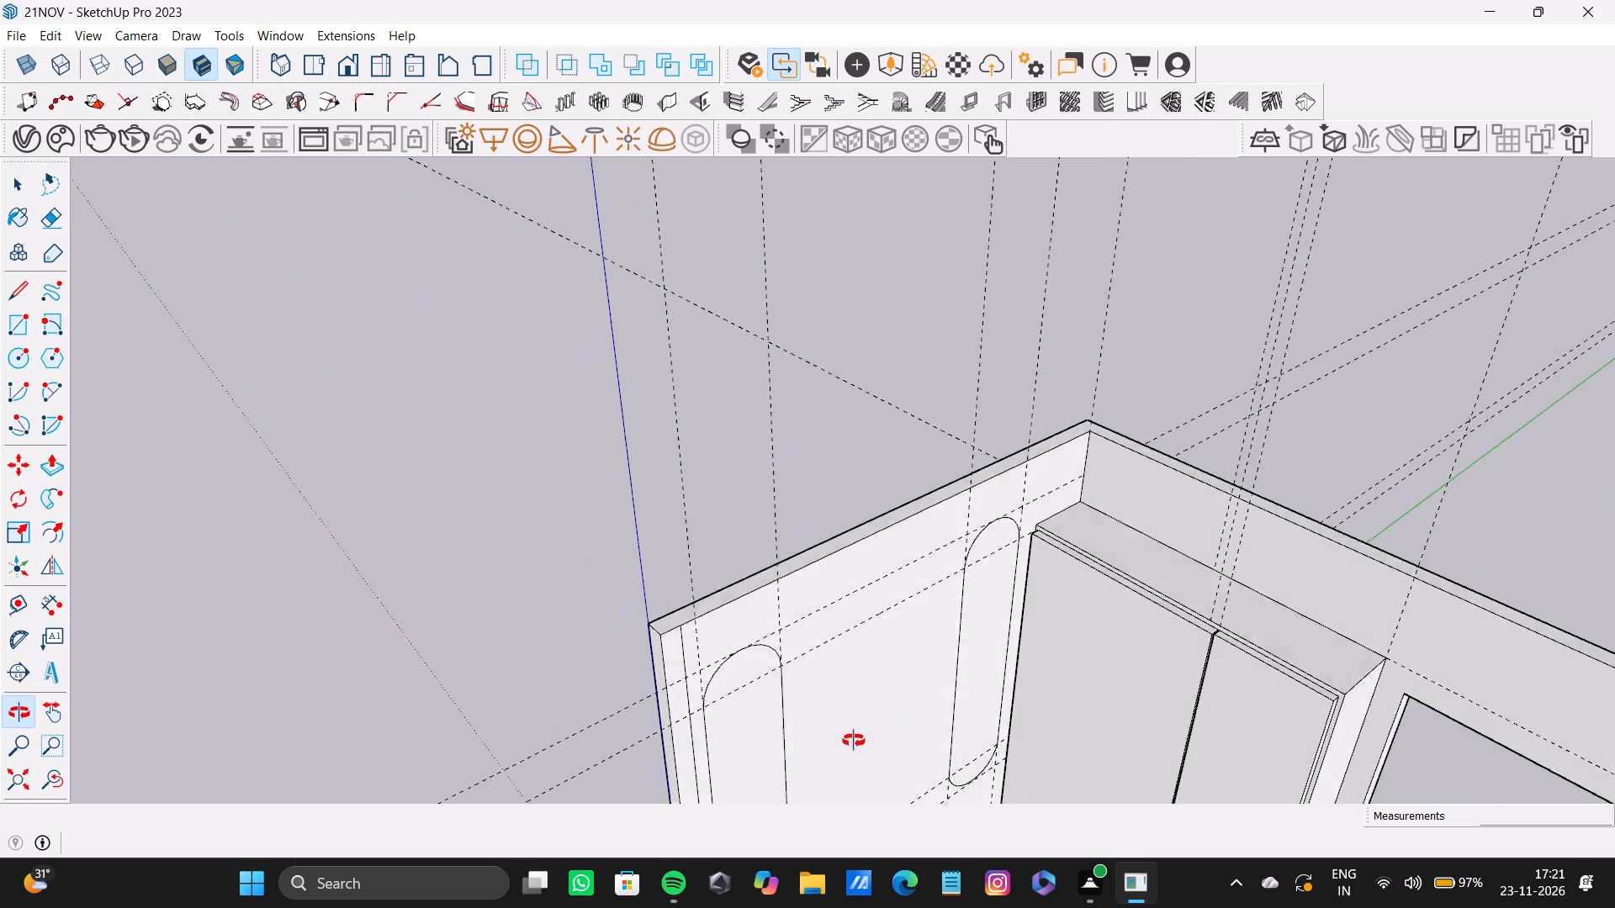
{"action": "middle_click_drag", "start_coordinate": [854, 741], "coordinate": [839, 743]}
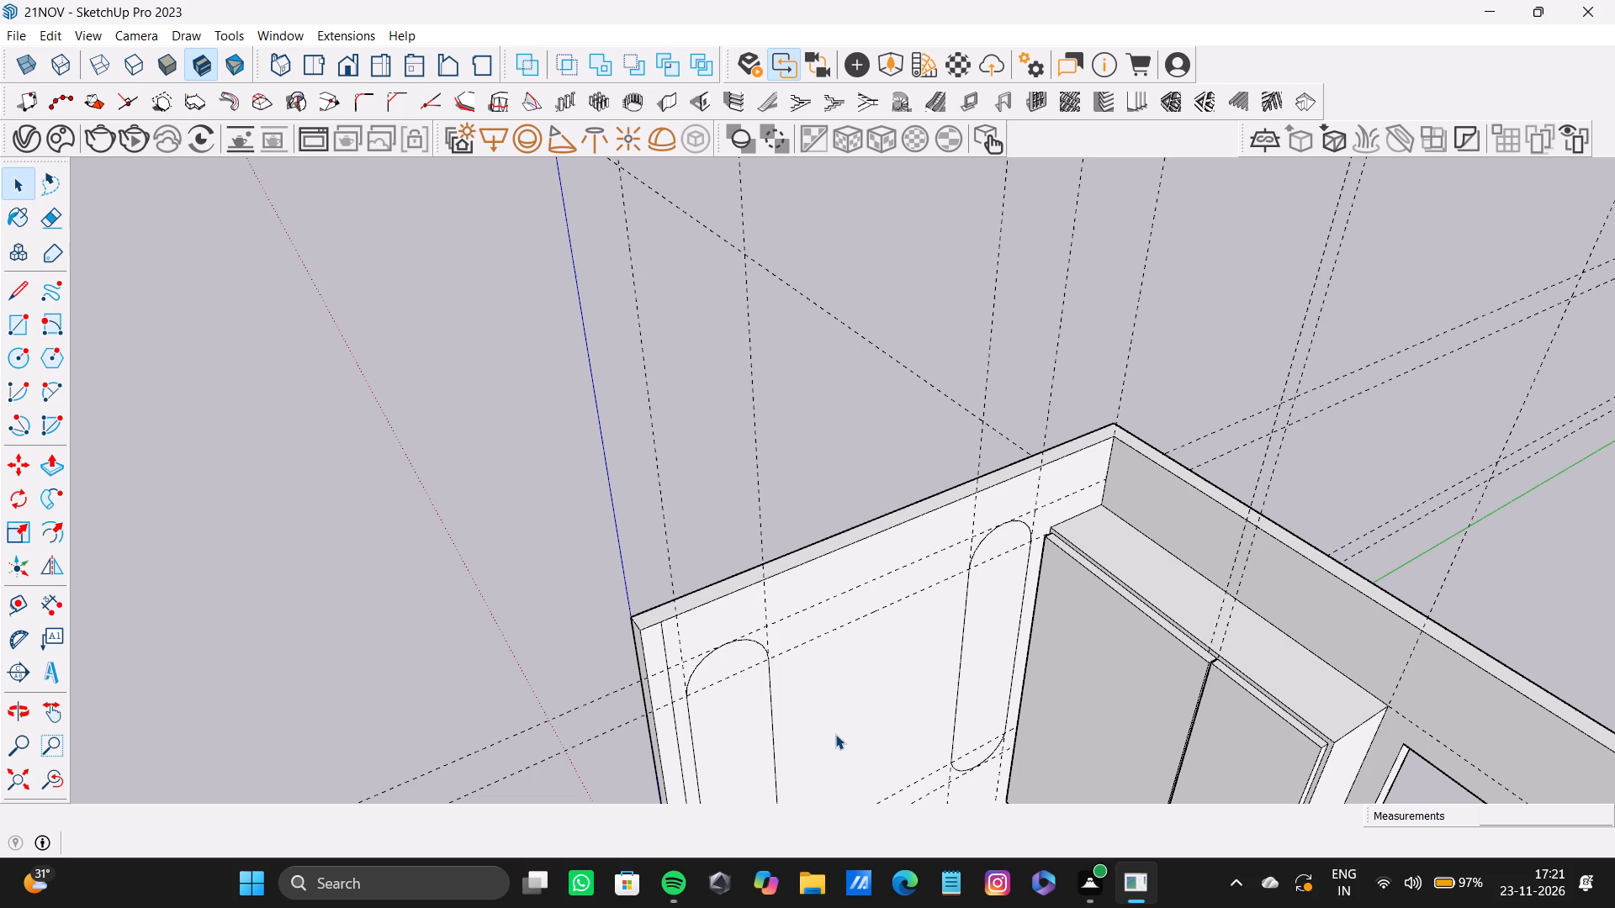
{"action": "scroll", "coordinate": [832, 739], "scroll_direction": "up", "scroll_amount": 4}
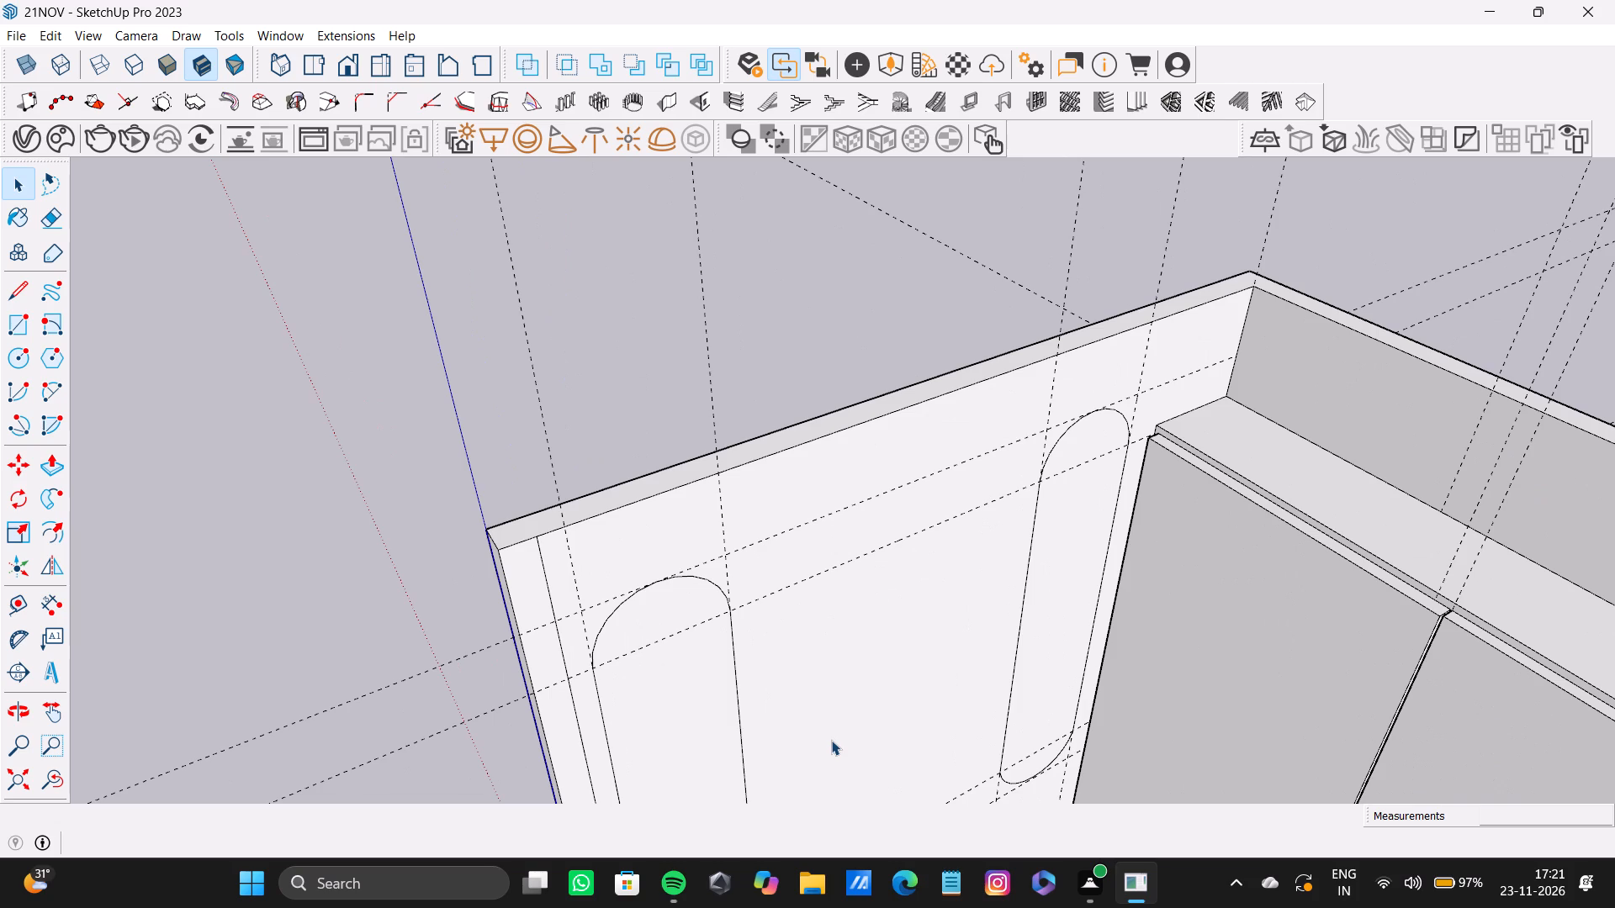
{"action": "scroll", "coordinate": [831, 740], "scroll_direction": "up", "scroll_amount": 3}
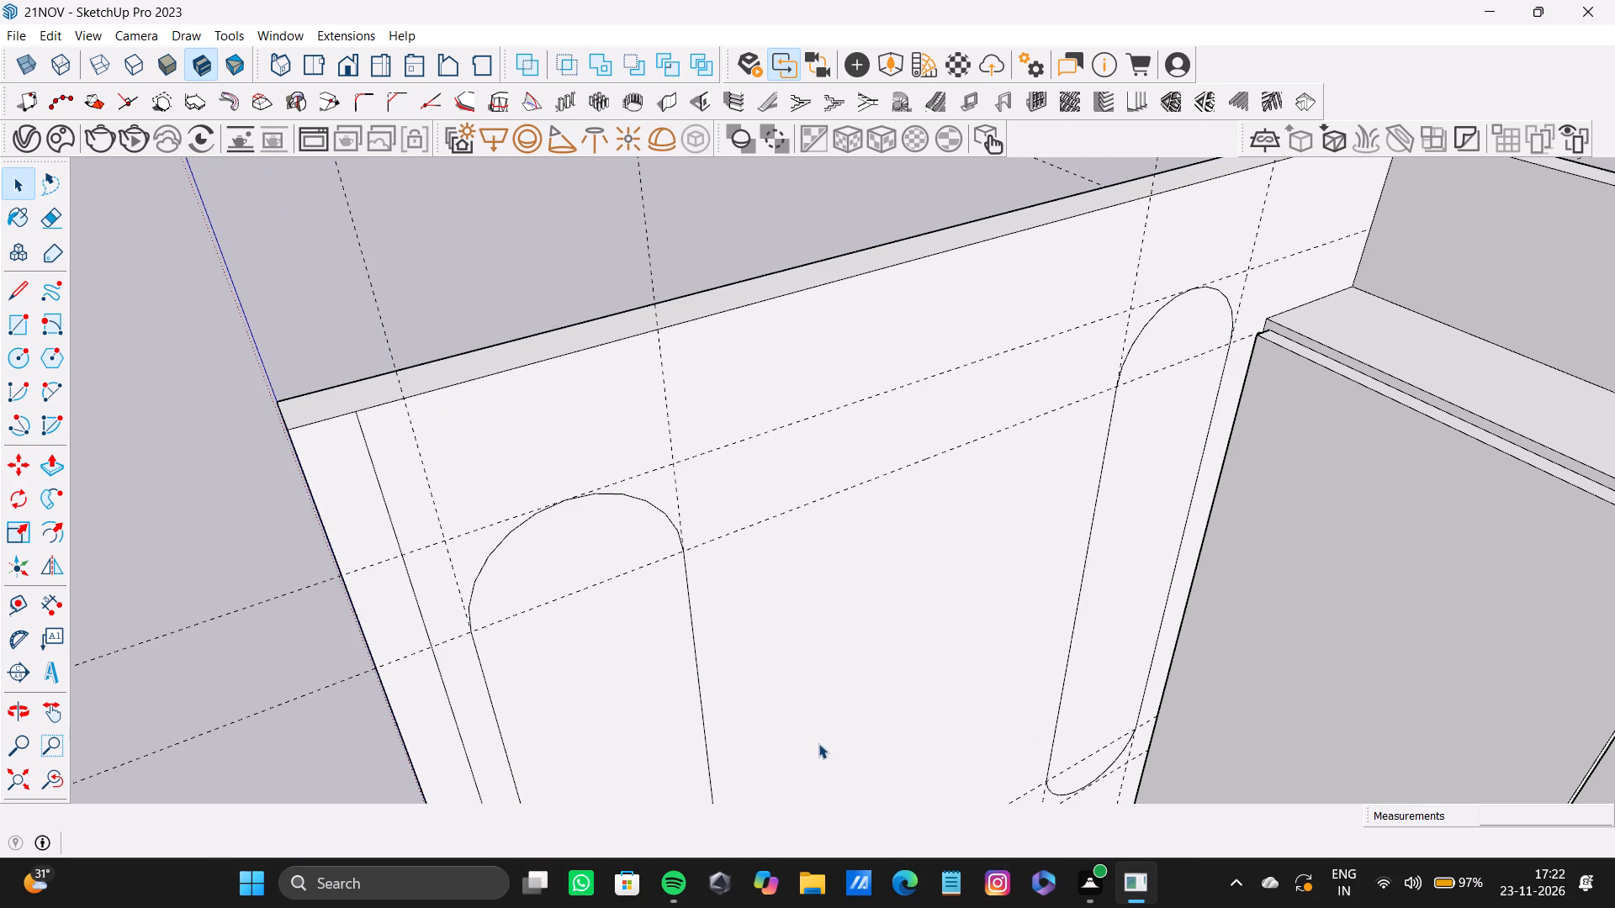
{"action": "scroll", "coordinate": [818, 743], "scroll_direction": "up", "scroll_amount": 3}
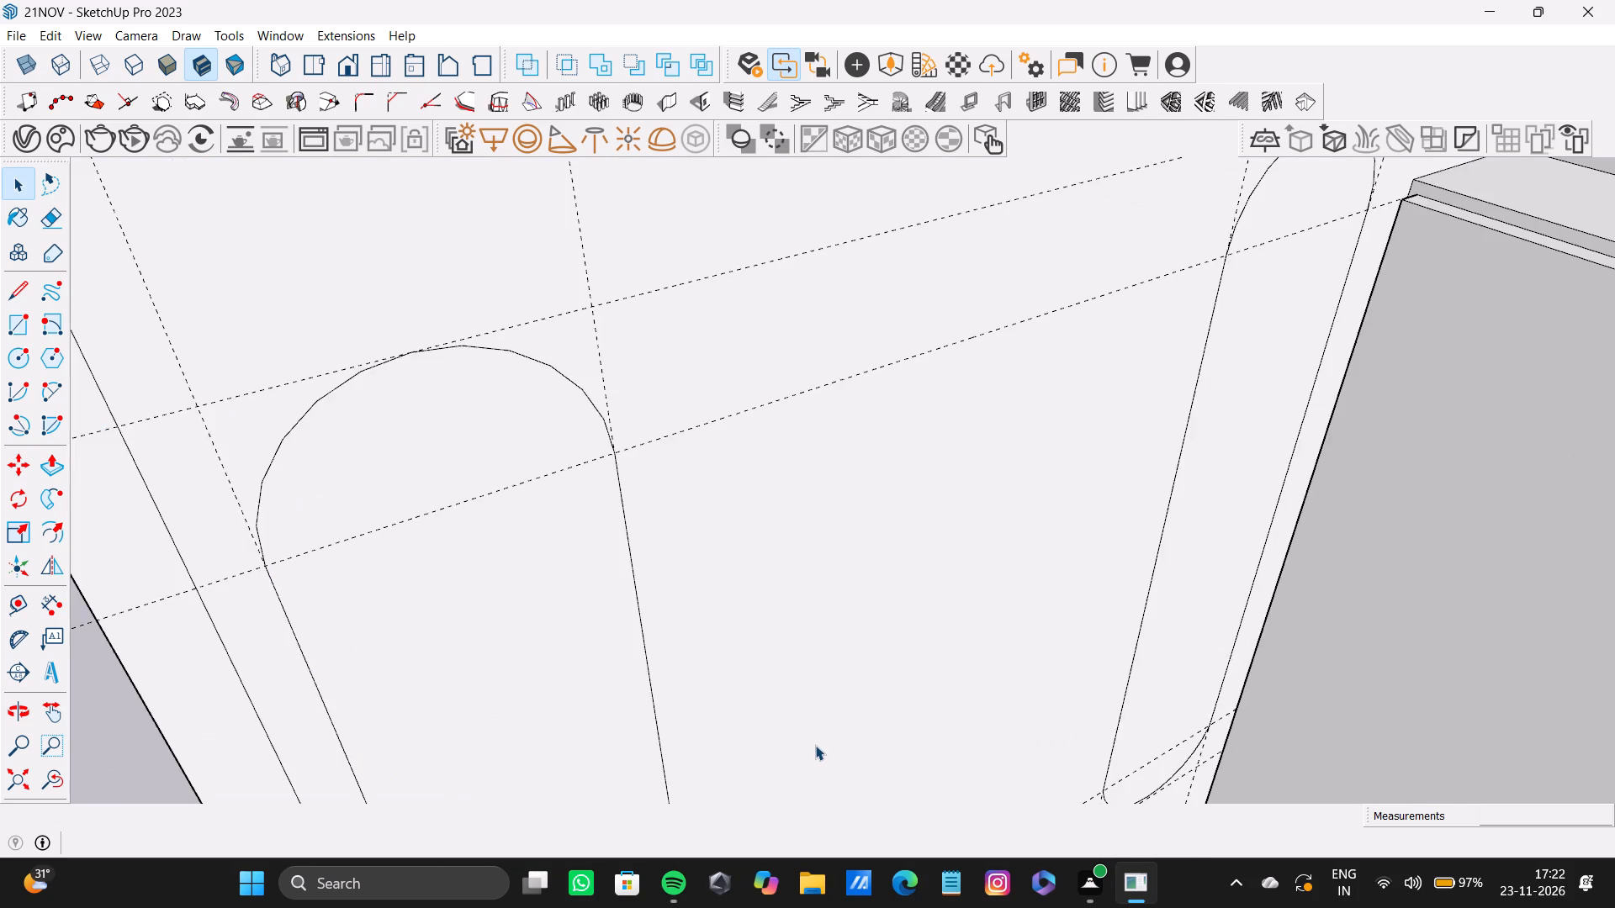
{"action": "scroll", "coordinate": [815, 746], "scroll_direction": "down", "scroll_amount": 7}
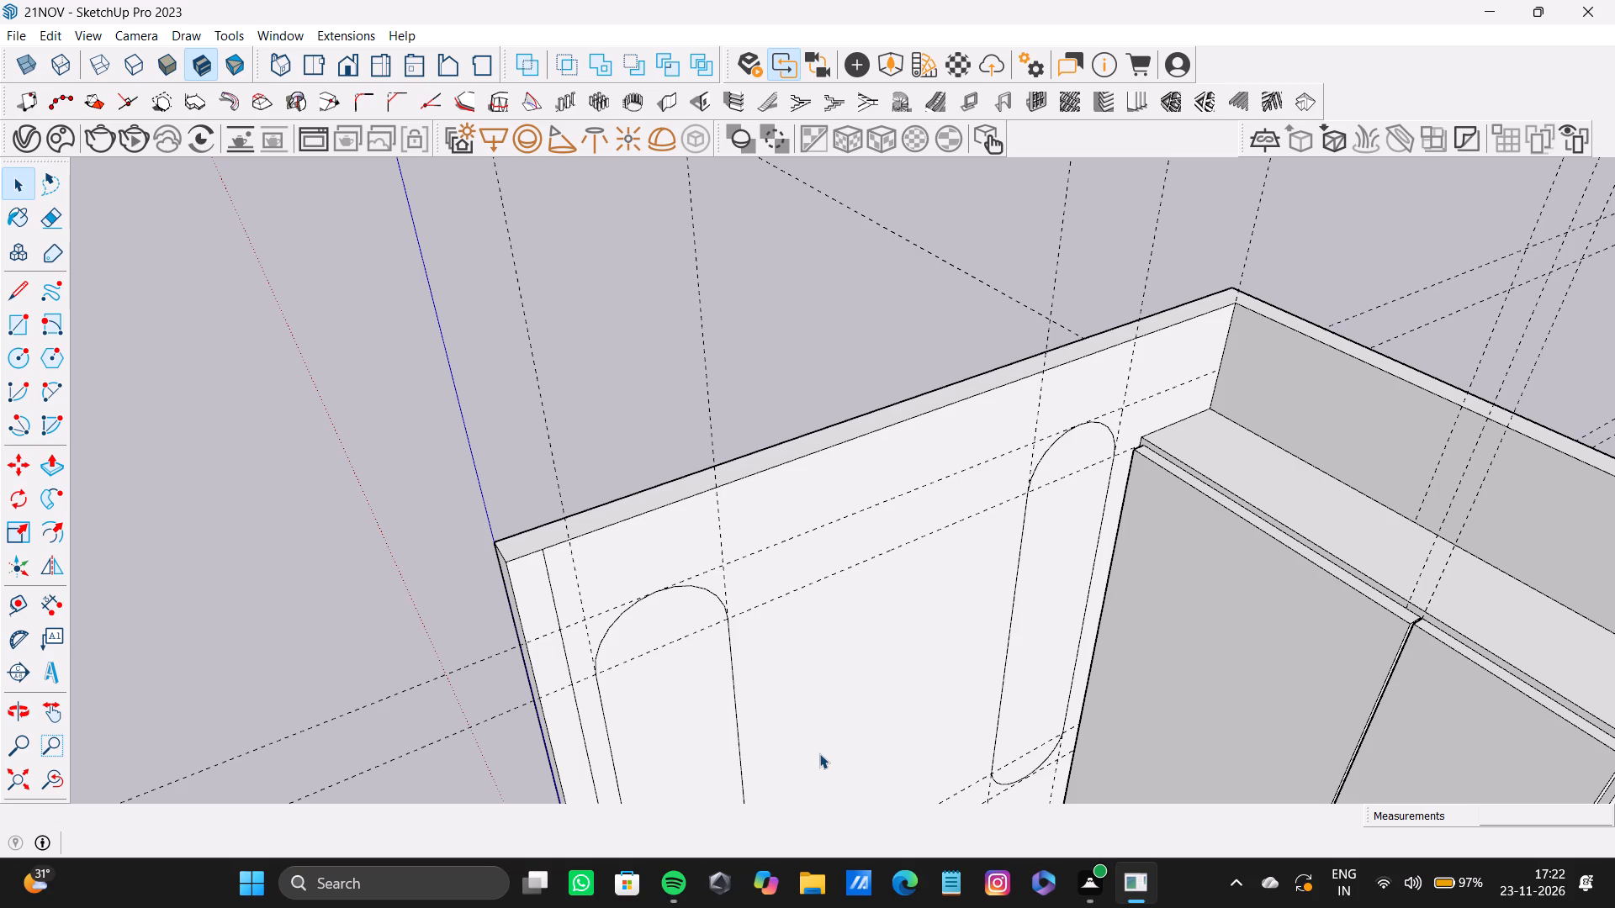
{"action": "scroll", "coordinate": [801, 758], "scroll_direction": "up", "scroll_amount": 4}
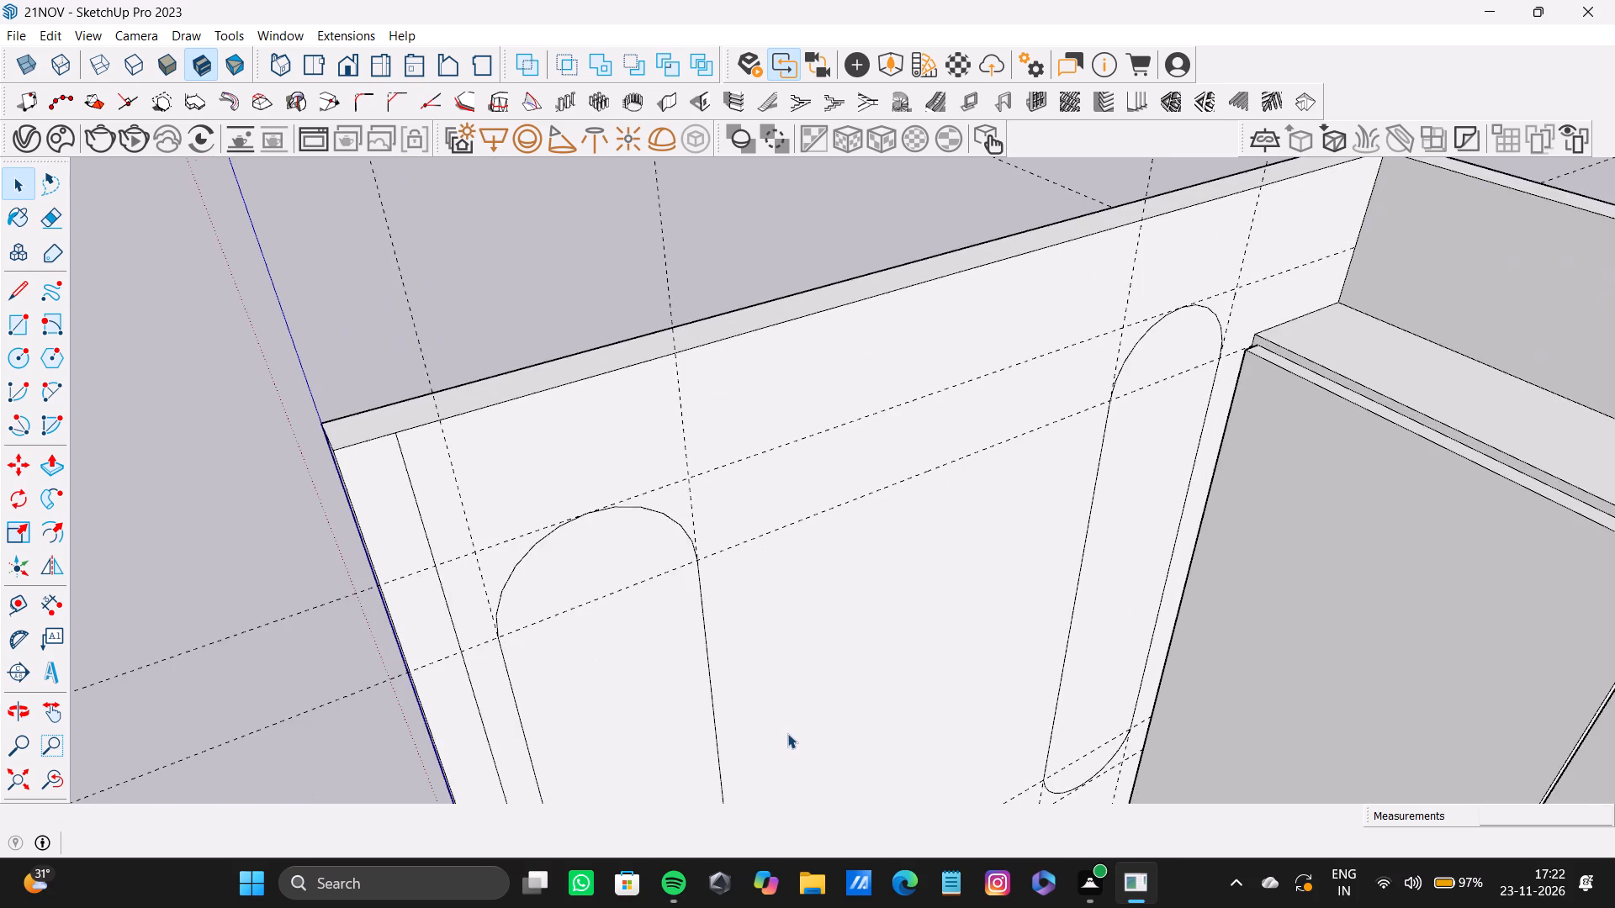
{"action": "scroll", "coordinate": [787, 733], "scroll_direction": "down", "scroll_amount": 7}
{"action": "middle_click_drag", "start_coordinate": [786, 733], "coordinate": [715, 557]}
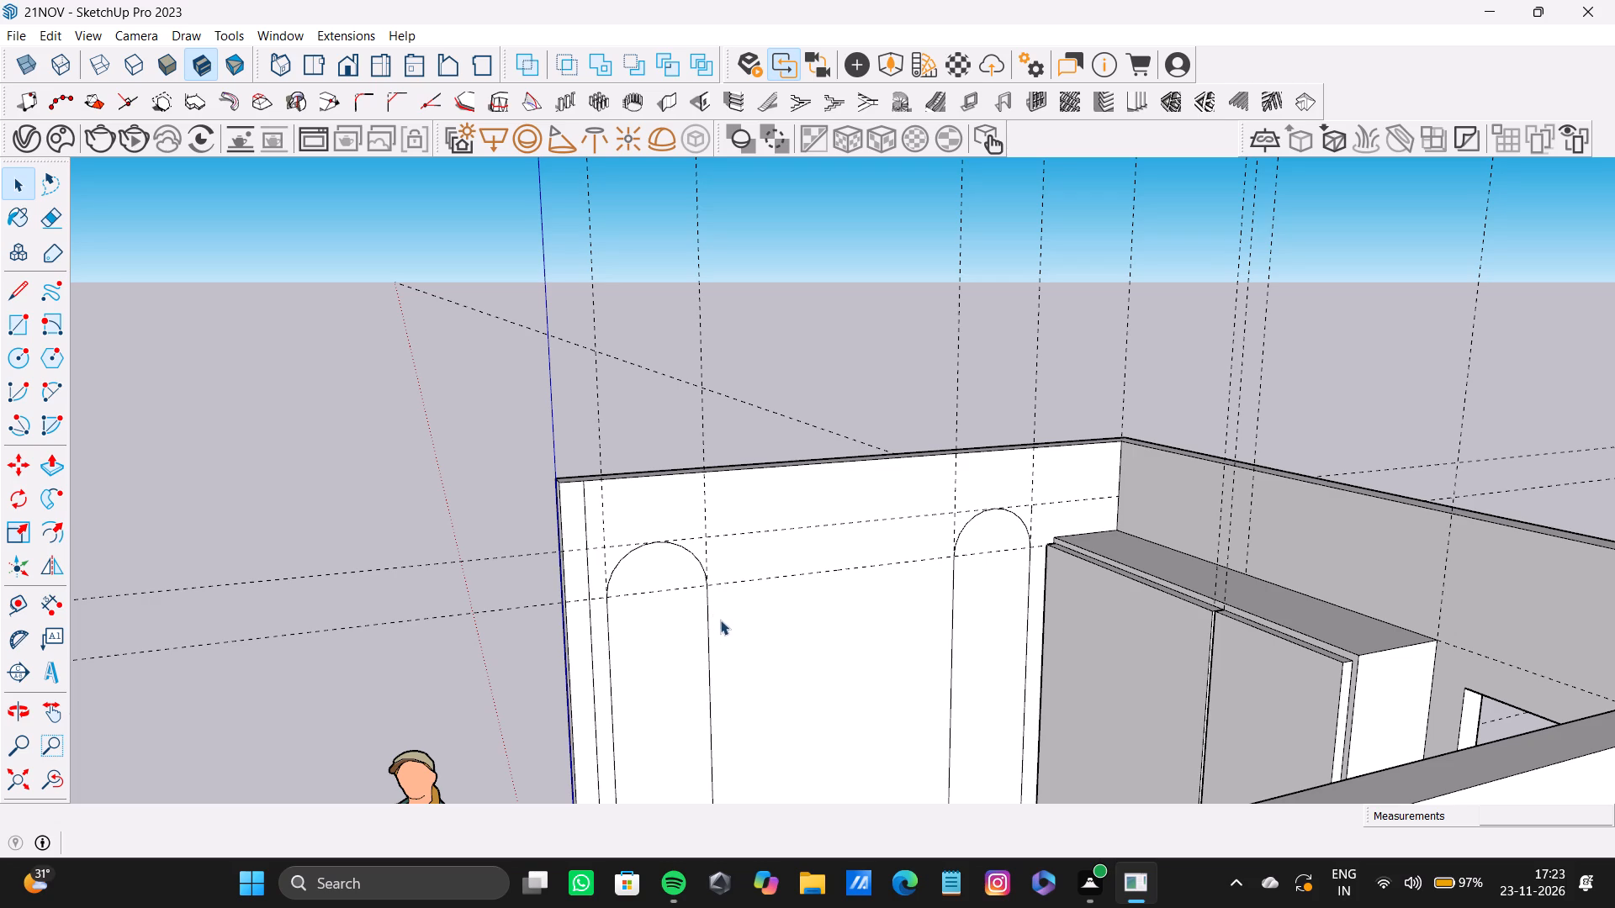
{"action": "scroll", "coordinate": [751, 621], "scroll_direction": "up", "scroll_amount": 9}
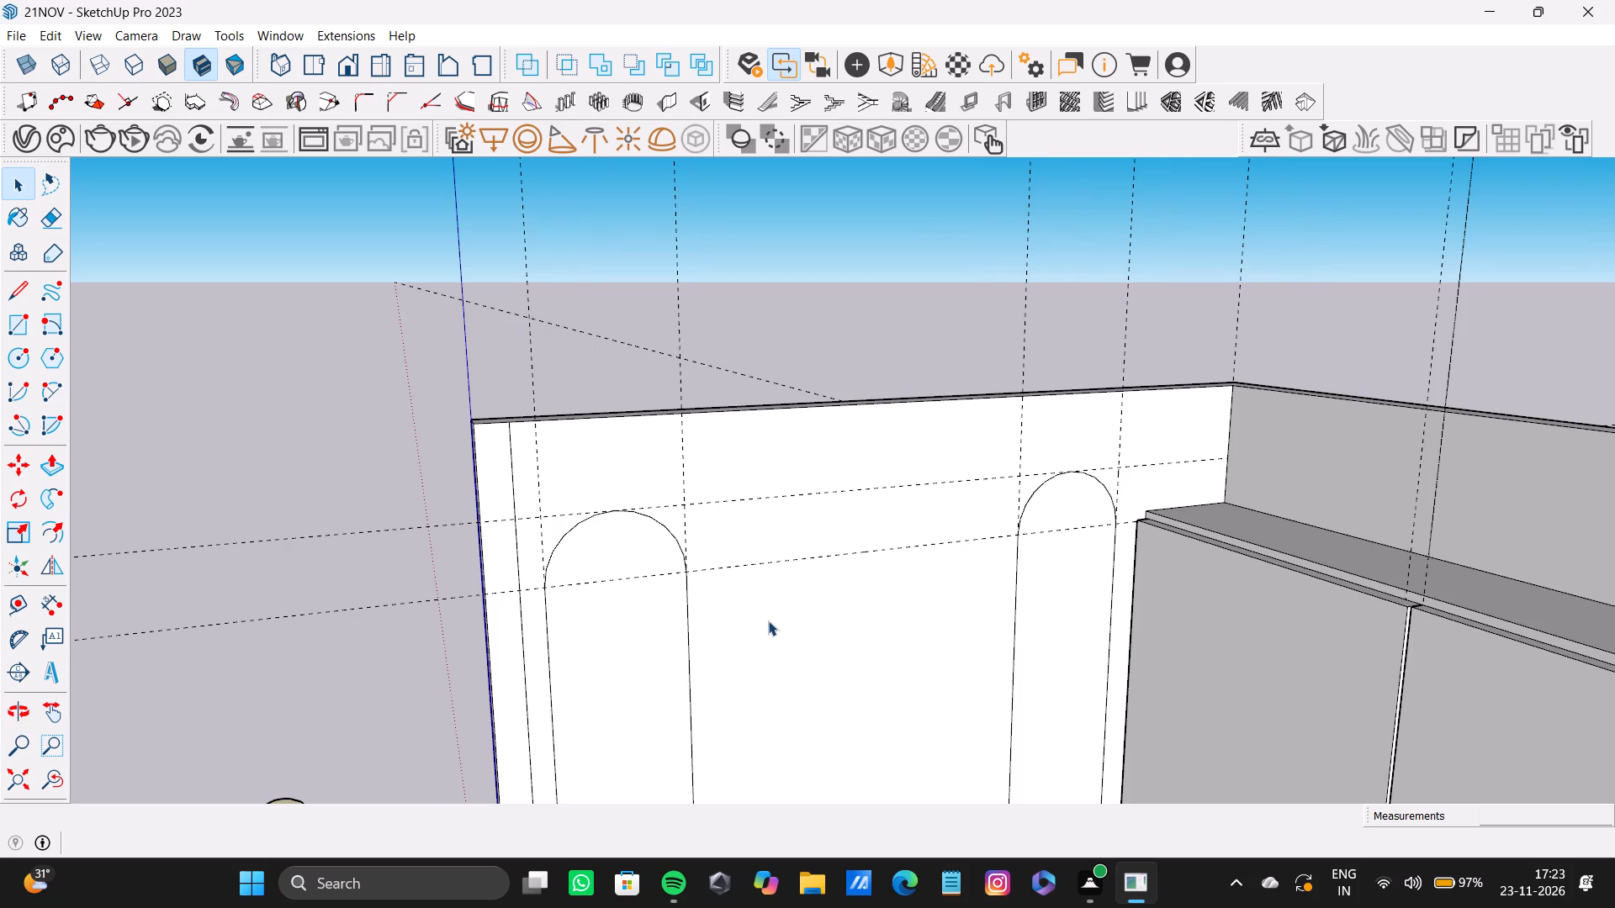
{"action": "scroll", "coordinate": [768, 620], "scroll_direction": "up", "scroll_amount": 3}
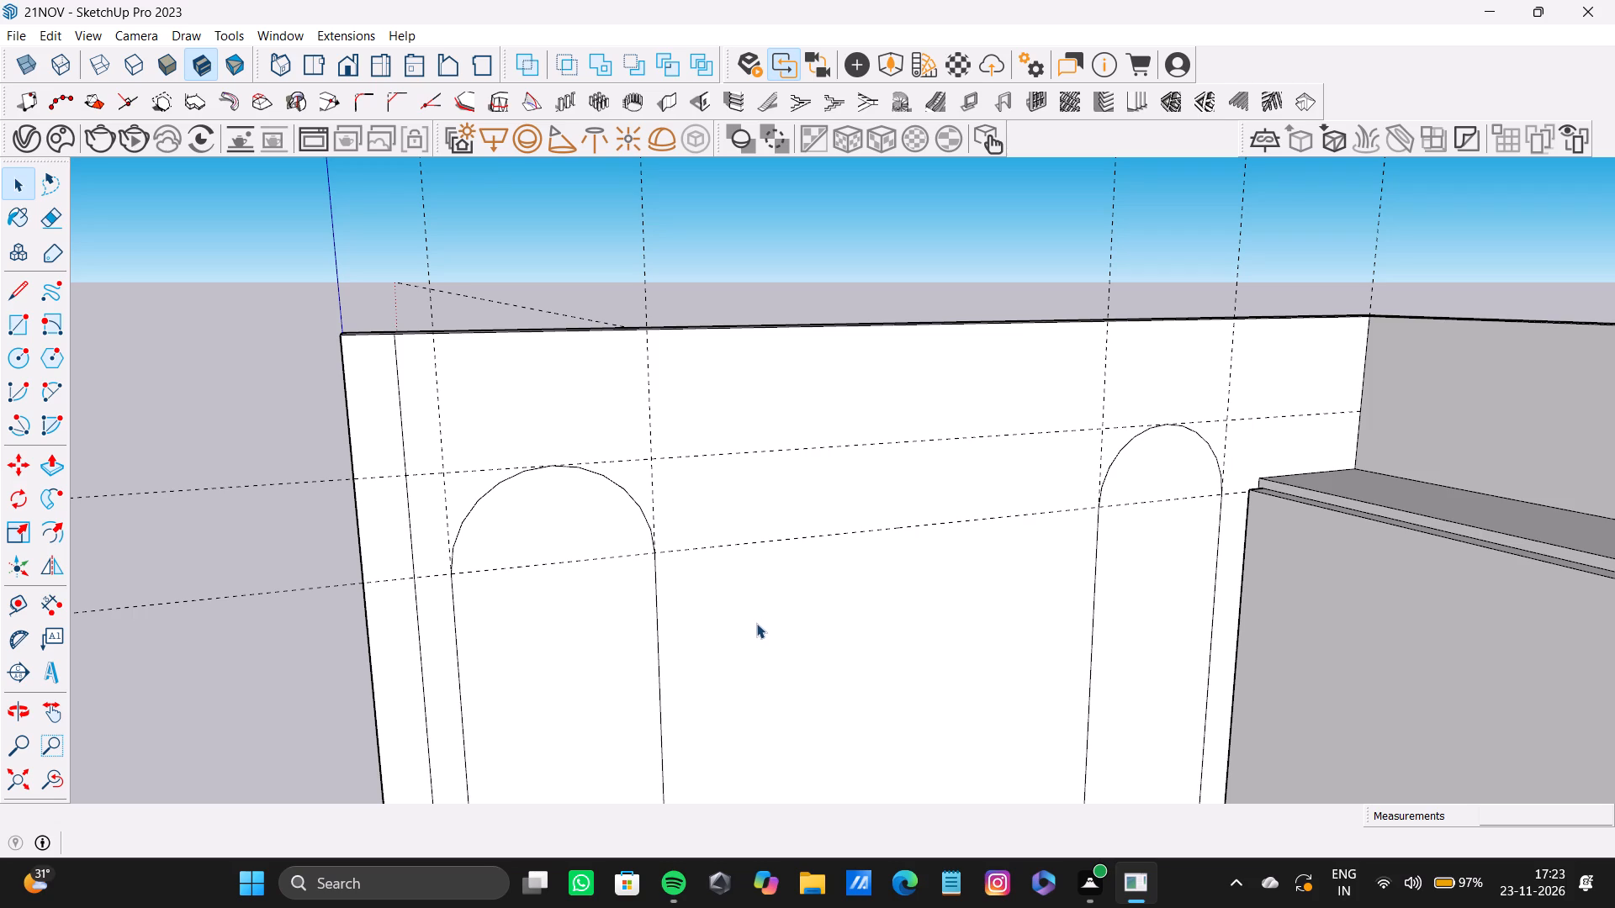
{"action": "scroll", "coordinate": [756, 624], "scroll_direction": "up", "scroll_amount": 4}
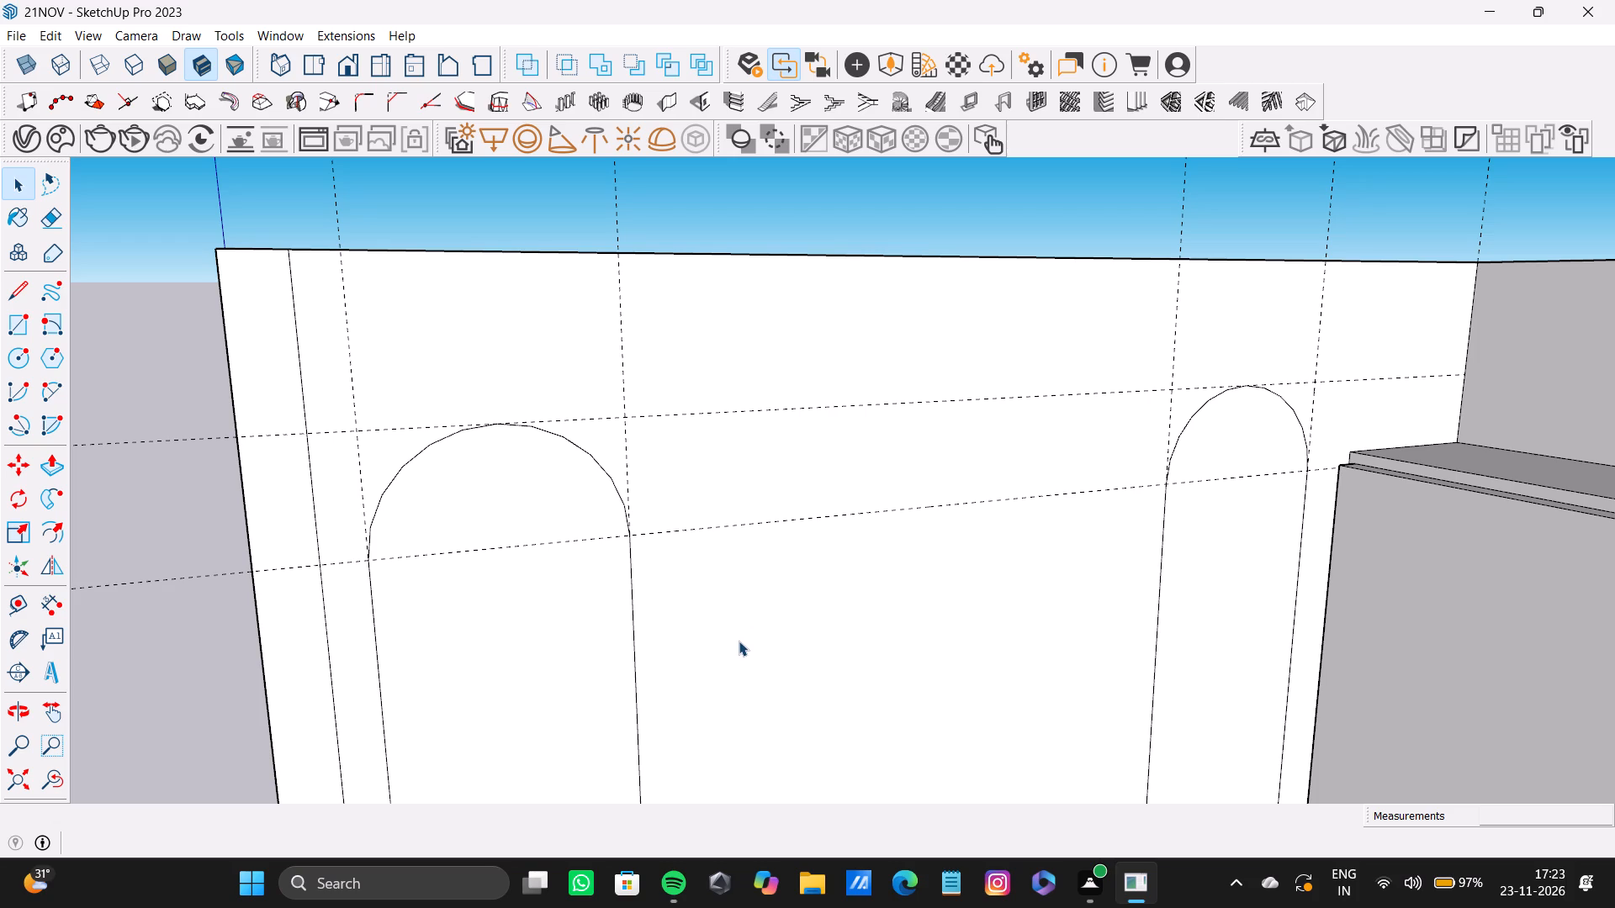
Add vertical guides in the space between the two shapes, one about 2" from the front shape and one beside the rear shape.
{"action": "scroll", "coordinate": [696, 499], "scroll_direction": "down", "scroll_amount": 11}
{"action": "scroll", "coordinate": [855, 544], "scroll_direction": "down", "scroll_amount": 15}
{"action": "middle_click_drag", "start_coordinate": [808, 538], "coordinate": [906, 489]}
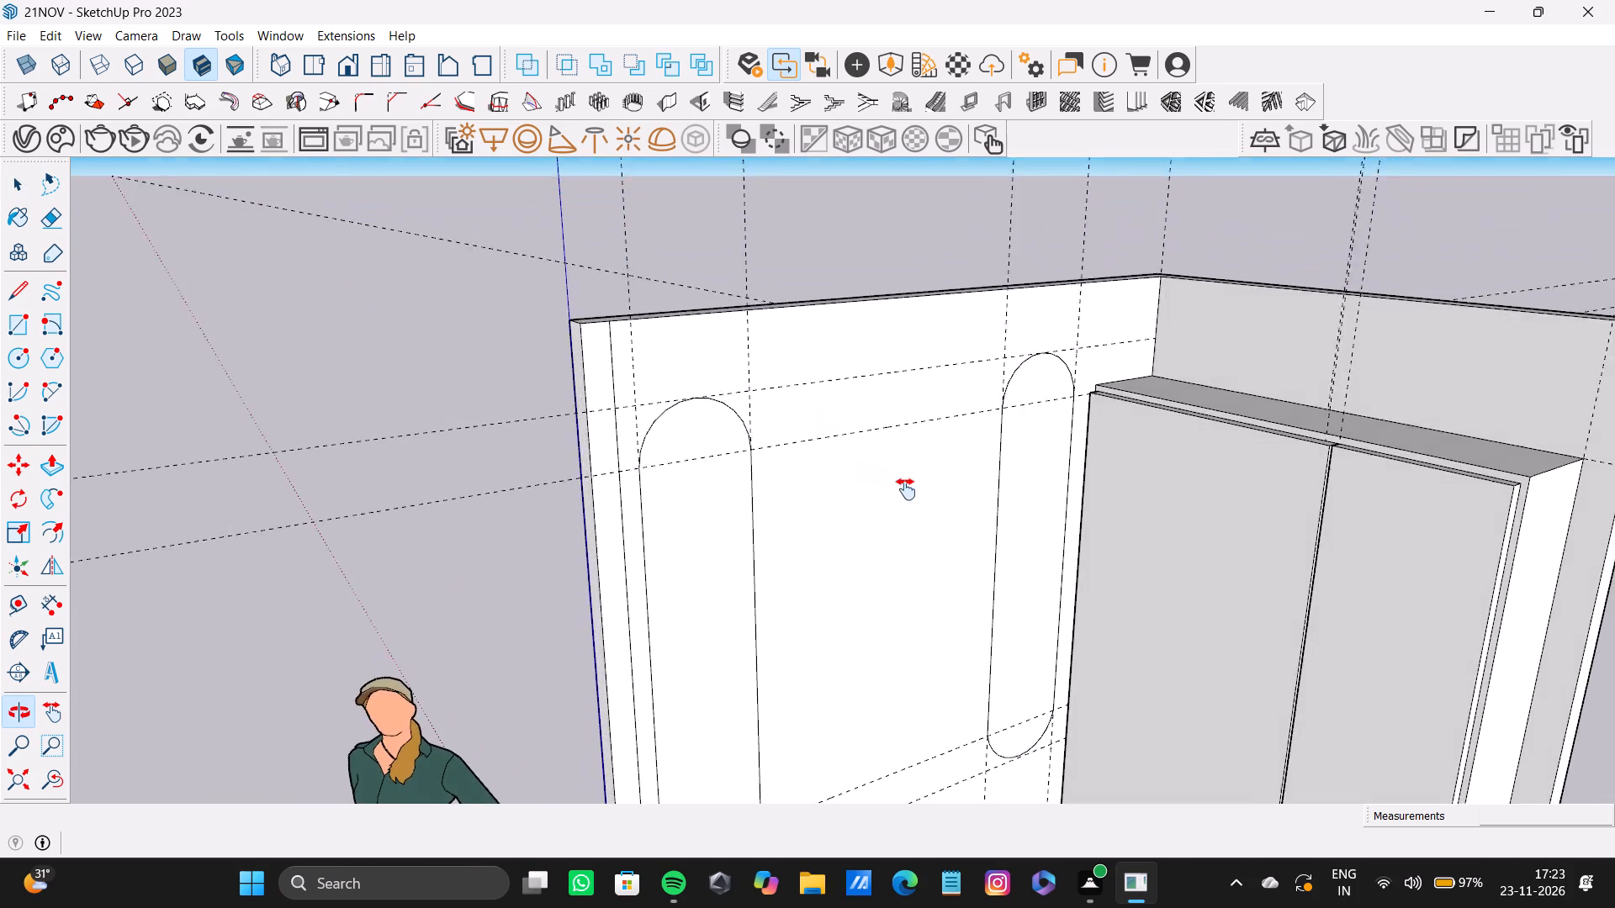
{"action": "middle_click_drag", "start_coordinate": [906, 489], "coordinate": [694, 509]}
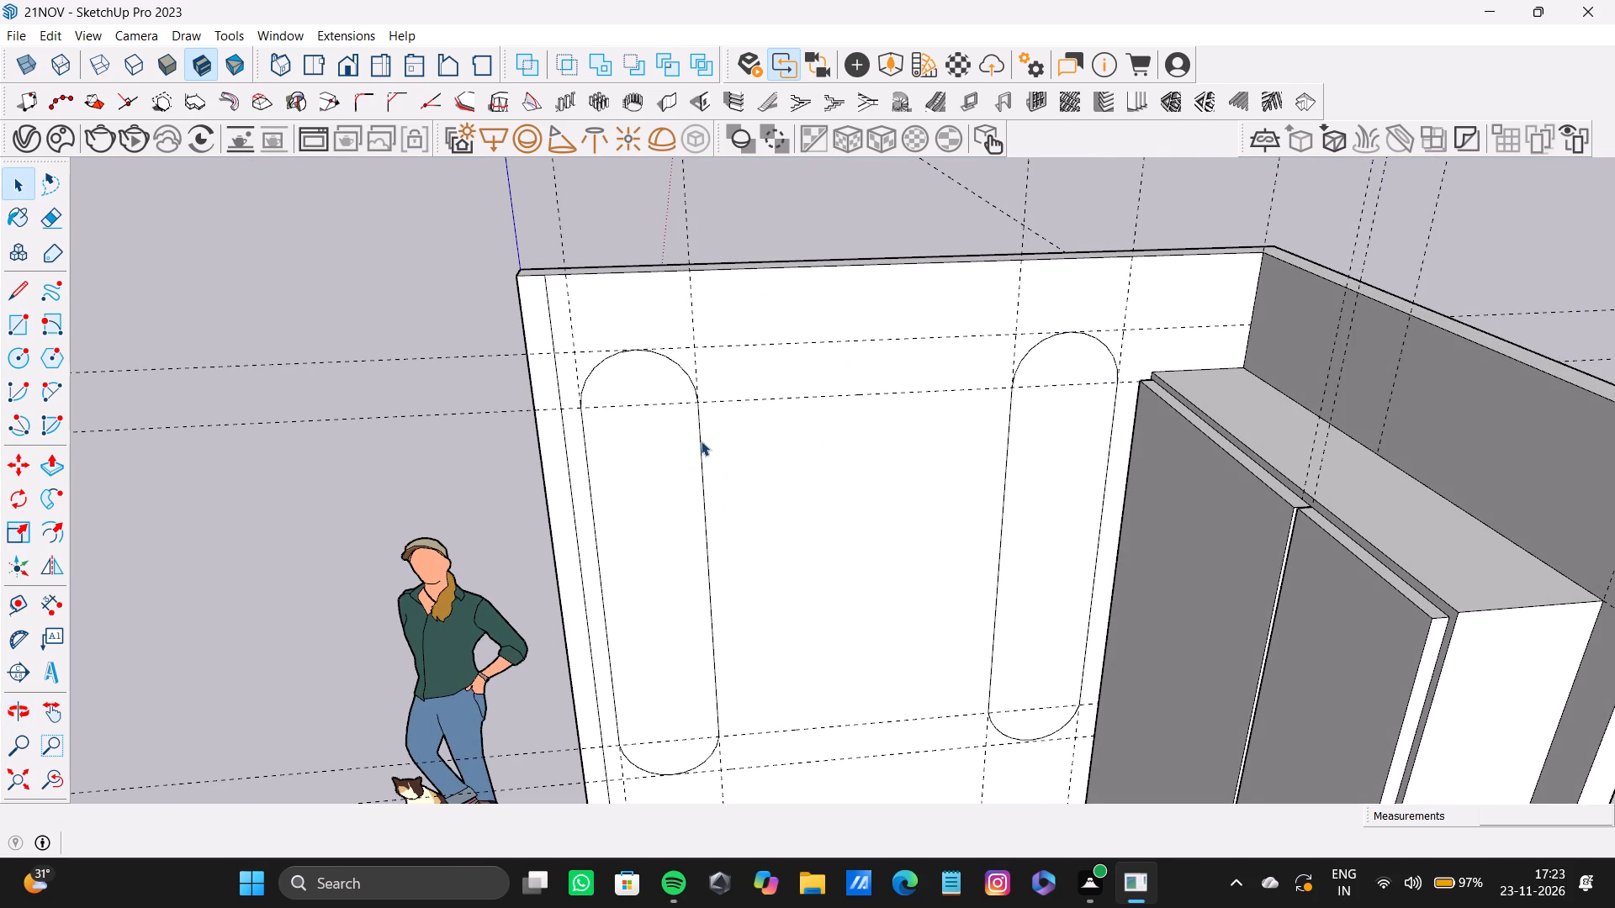
{"action": "key", "text": "t"}
{"action": "left_click", "coordinate": [696, 420]}
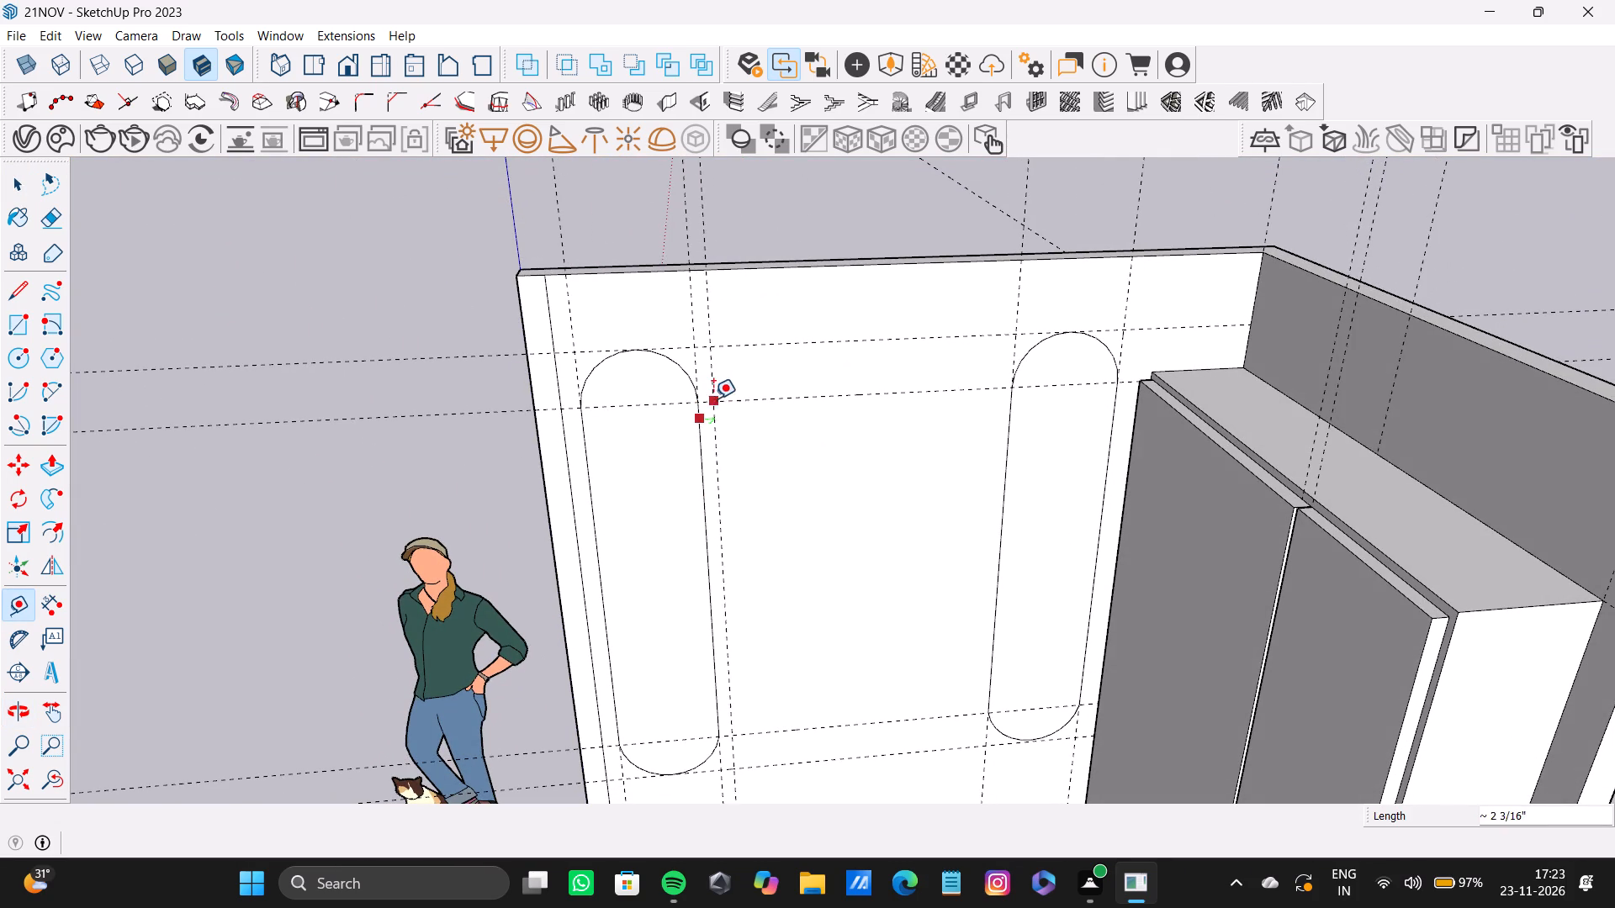
{"action": "double_click", "coordinate": [714, 453]}
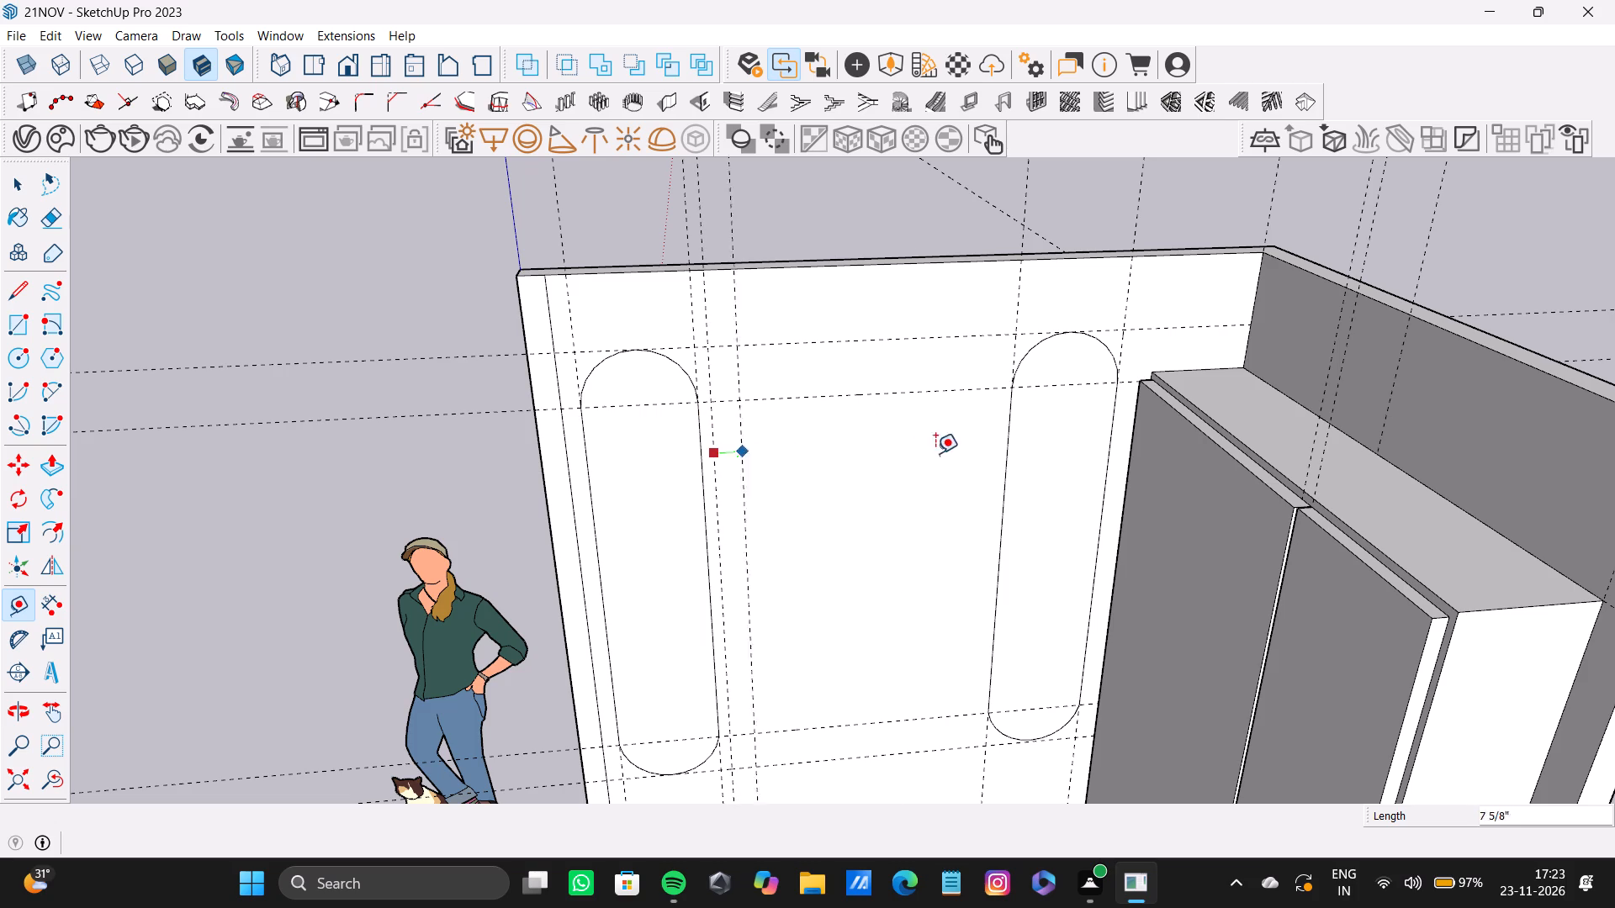
{"action": "left_click", "coordinate": [999, 449]}
Draw a rectangle between the shapes, starting where the new guide beside the front shape crosses the uppermost horizontal guide.
{"action": "scroll", "coordinate": [866, 447], "scroll_direction": "down", "scroll_amount": 4}
{"action": "middle_click_drag", "start_coordinate": [866, 461], "coordinate": [850, 478]}
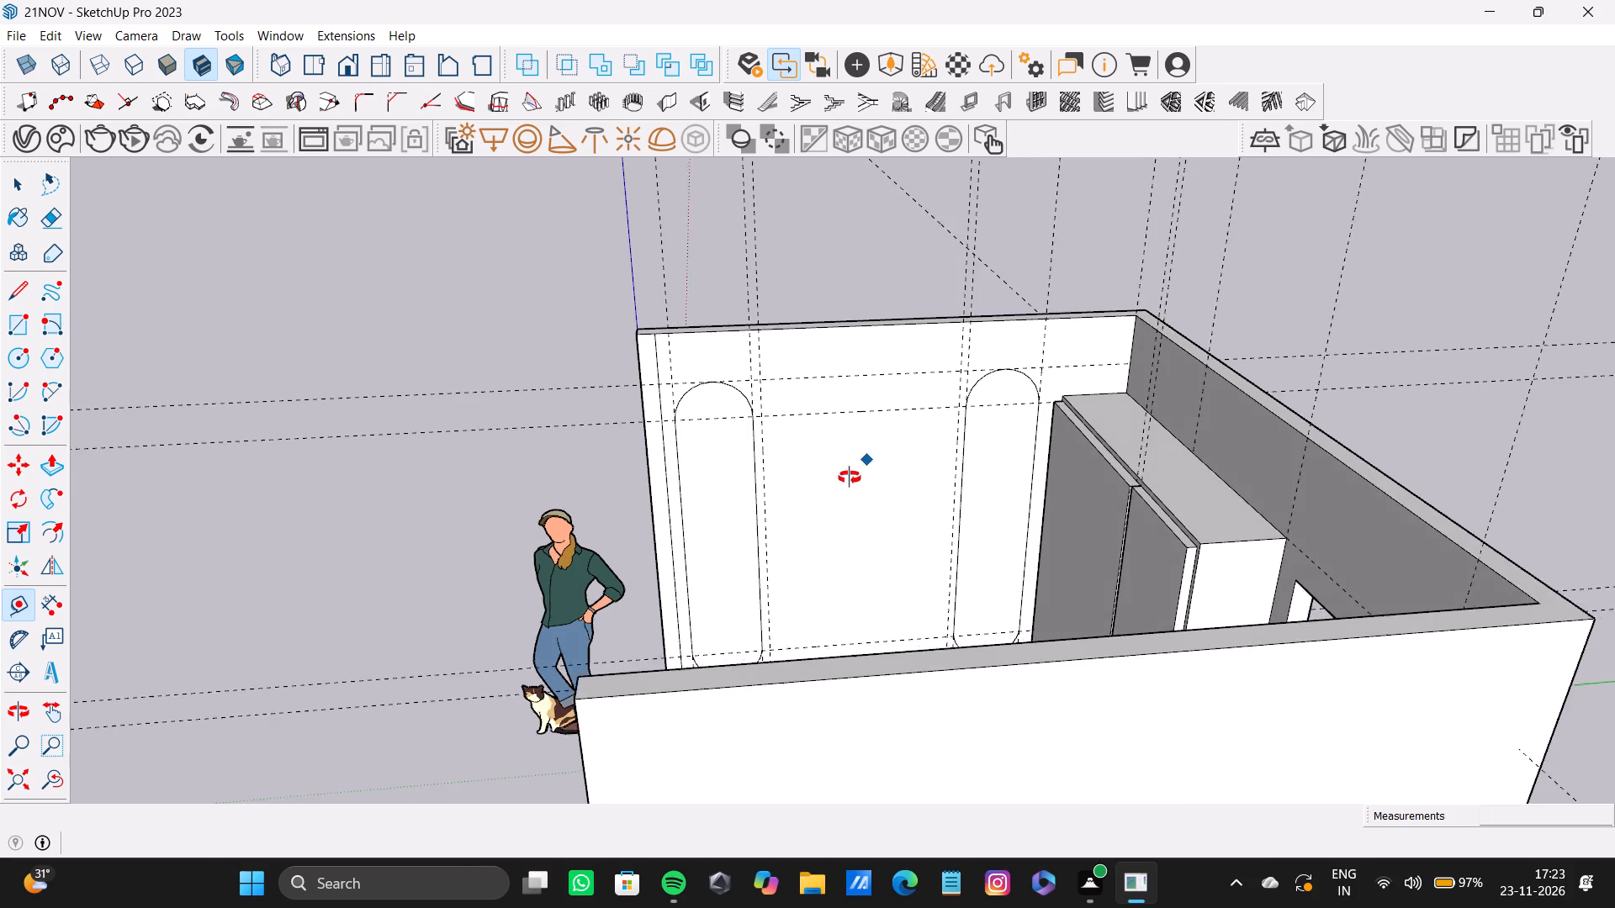
{"action": "middle_click_drag", "start_coordinate": [850, 478], "coordinate": [848, 480]}
{"action": "key", "text": "r"}
{"action": "scroll", "coordinate": [730, 408], "scroll_direction": "up", "scroll_amount": 9}
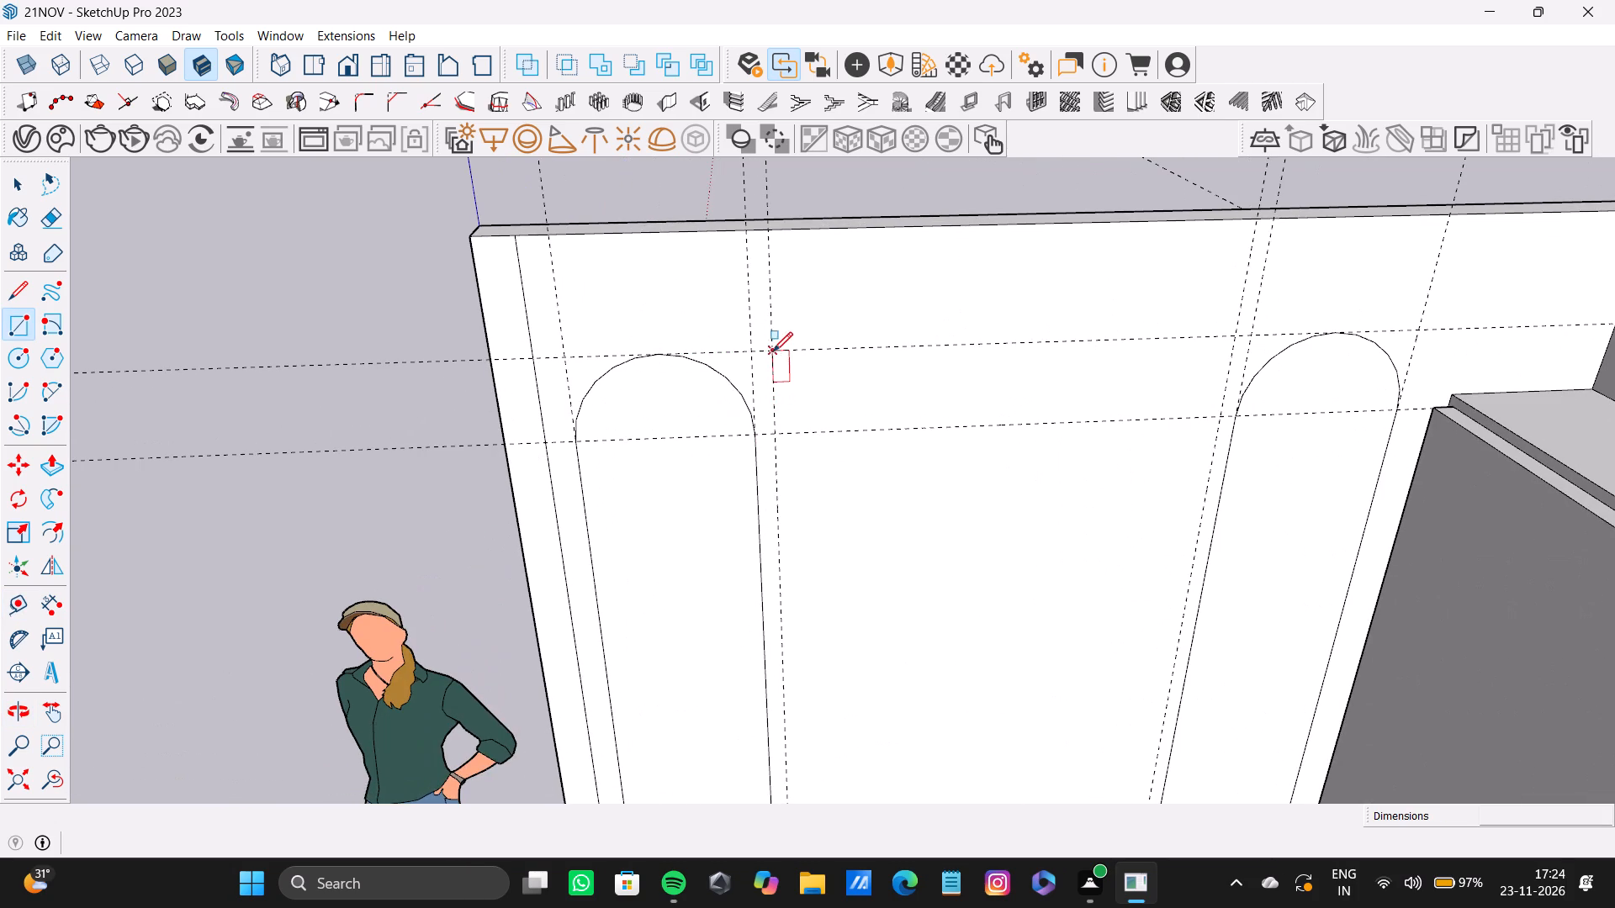
{"action": "left_click", "coordinate": [773, 351]}
{"action": "scroll", "coordinate": [818, 463], "scroll_direction": "down", "scroll_amount": 7}
{"action": "middle_click_drag", "start_coordinate": [813, 499], "coordinate": [781, 353]}
{"action": "scroll", "coordinate": [789, 481], "scroll_direction": "up", "scroll_amount": 4}
{"action": "middle_click_drag", "start_coordinate": [786, 370], "coordinate": [772, 520]}
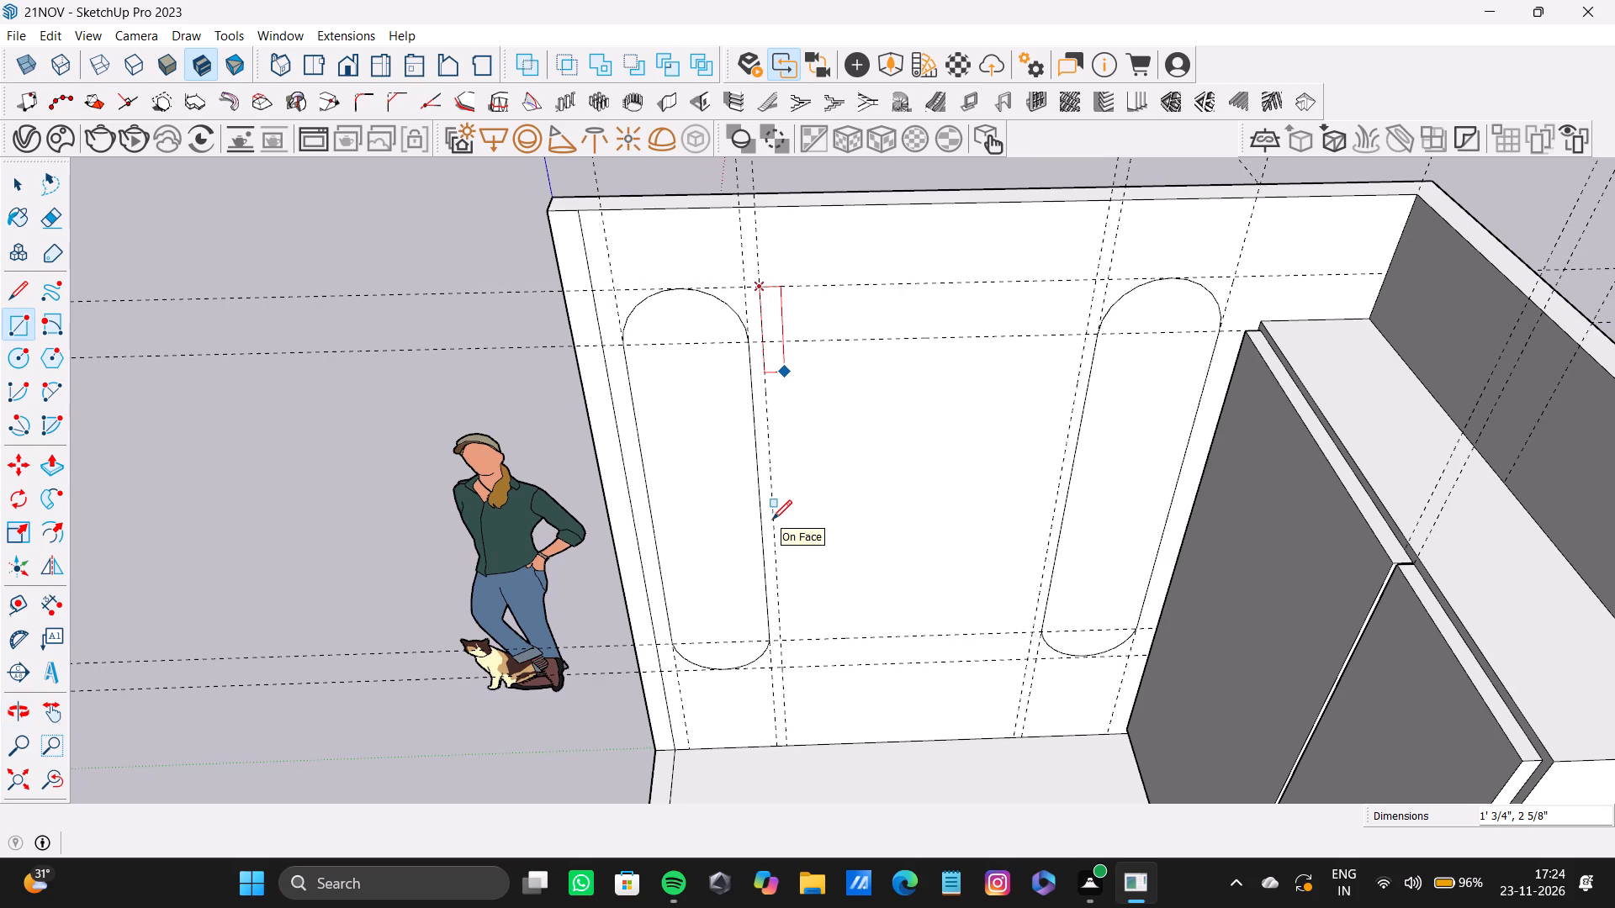
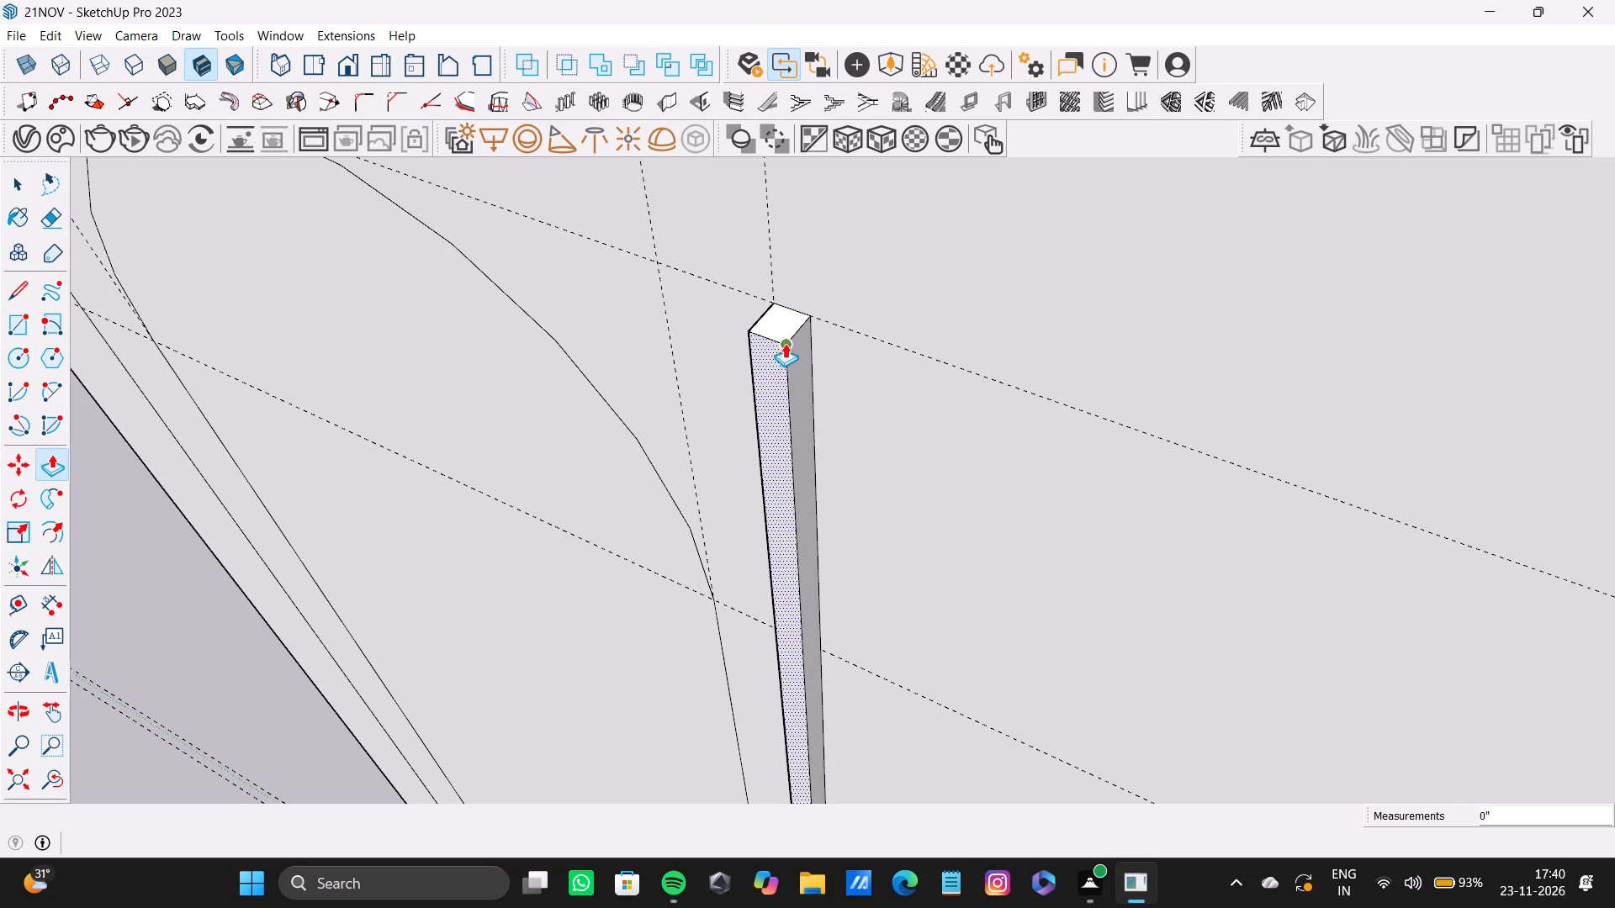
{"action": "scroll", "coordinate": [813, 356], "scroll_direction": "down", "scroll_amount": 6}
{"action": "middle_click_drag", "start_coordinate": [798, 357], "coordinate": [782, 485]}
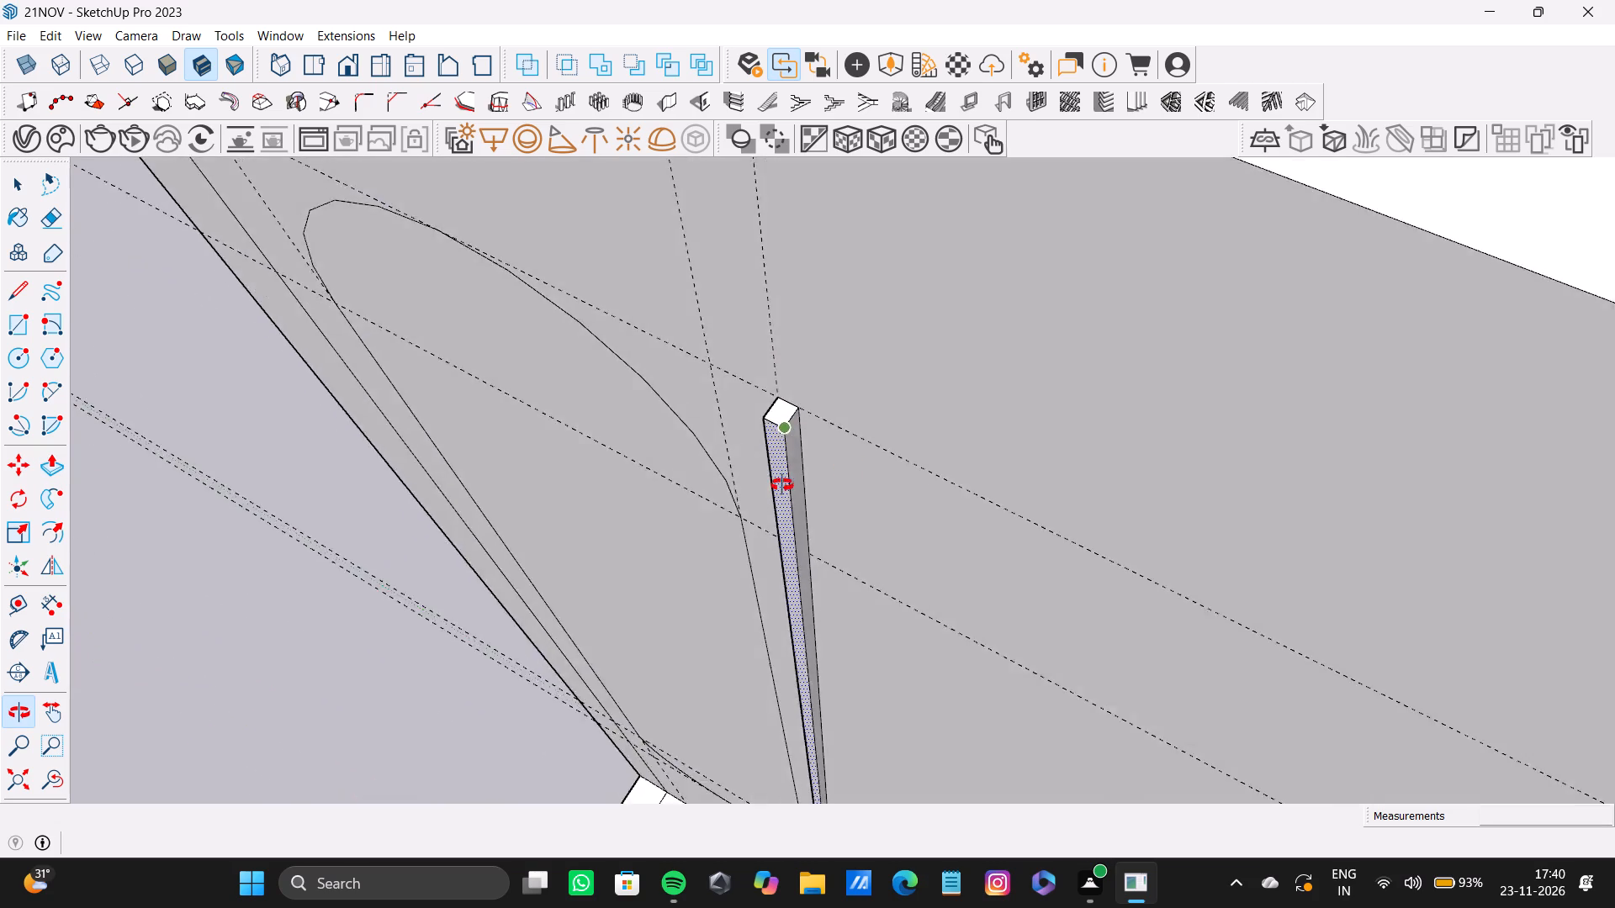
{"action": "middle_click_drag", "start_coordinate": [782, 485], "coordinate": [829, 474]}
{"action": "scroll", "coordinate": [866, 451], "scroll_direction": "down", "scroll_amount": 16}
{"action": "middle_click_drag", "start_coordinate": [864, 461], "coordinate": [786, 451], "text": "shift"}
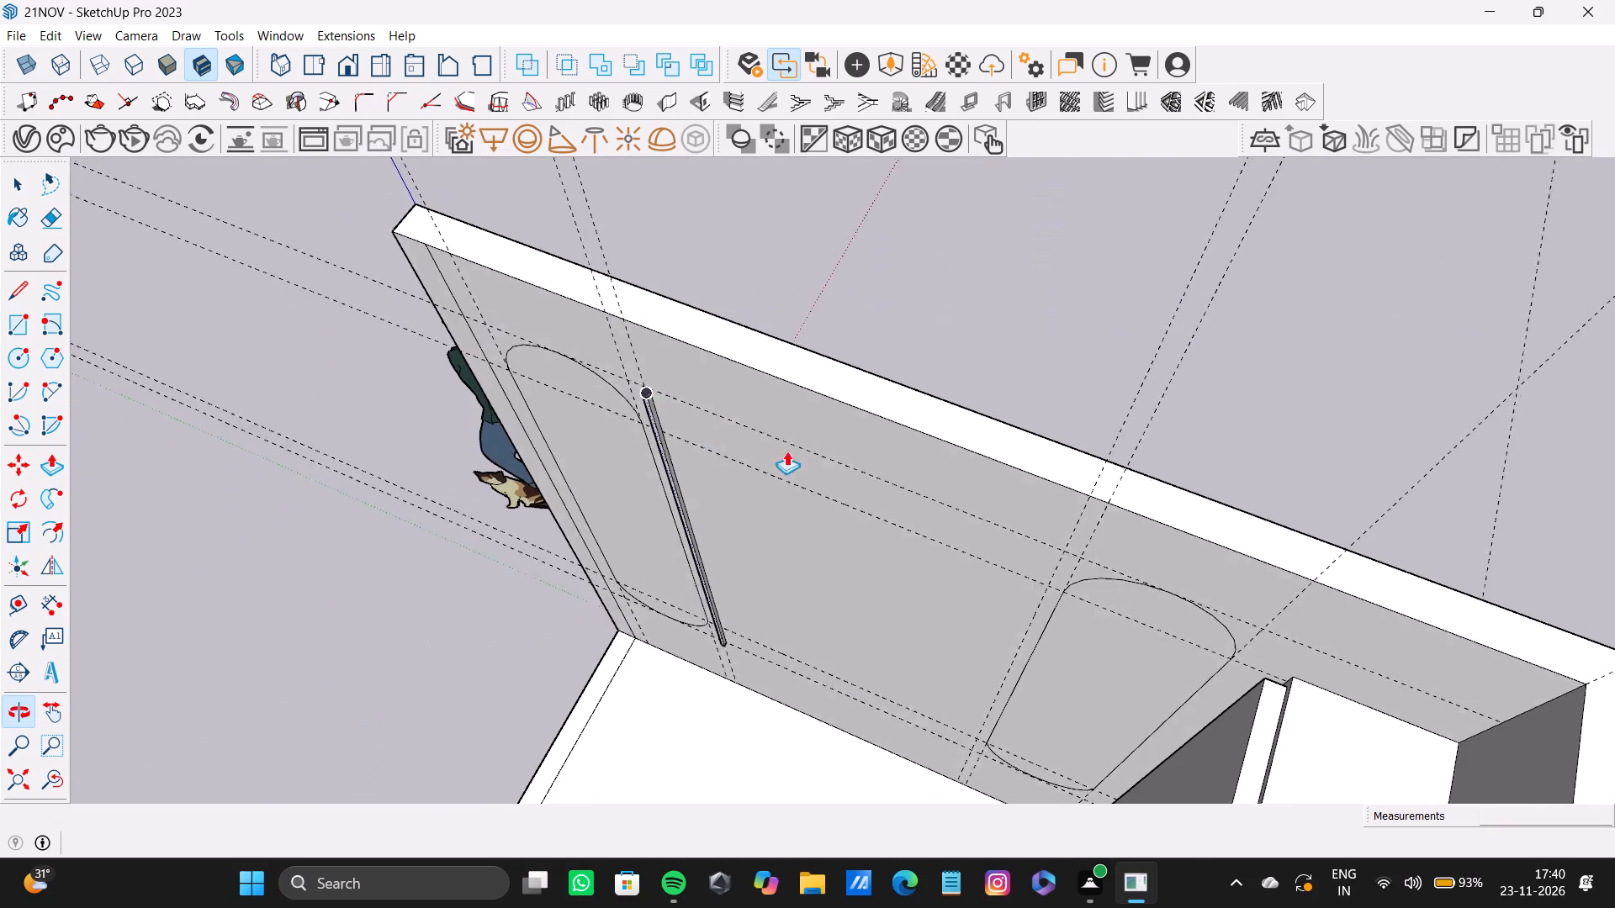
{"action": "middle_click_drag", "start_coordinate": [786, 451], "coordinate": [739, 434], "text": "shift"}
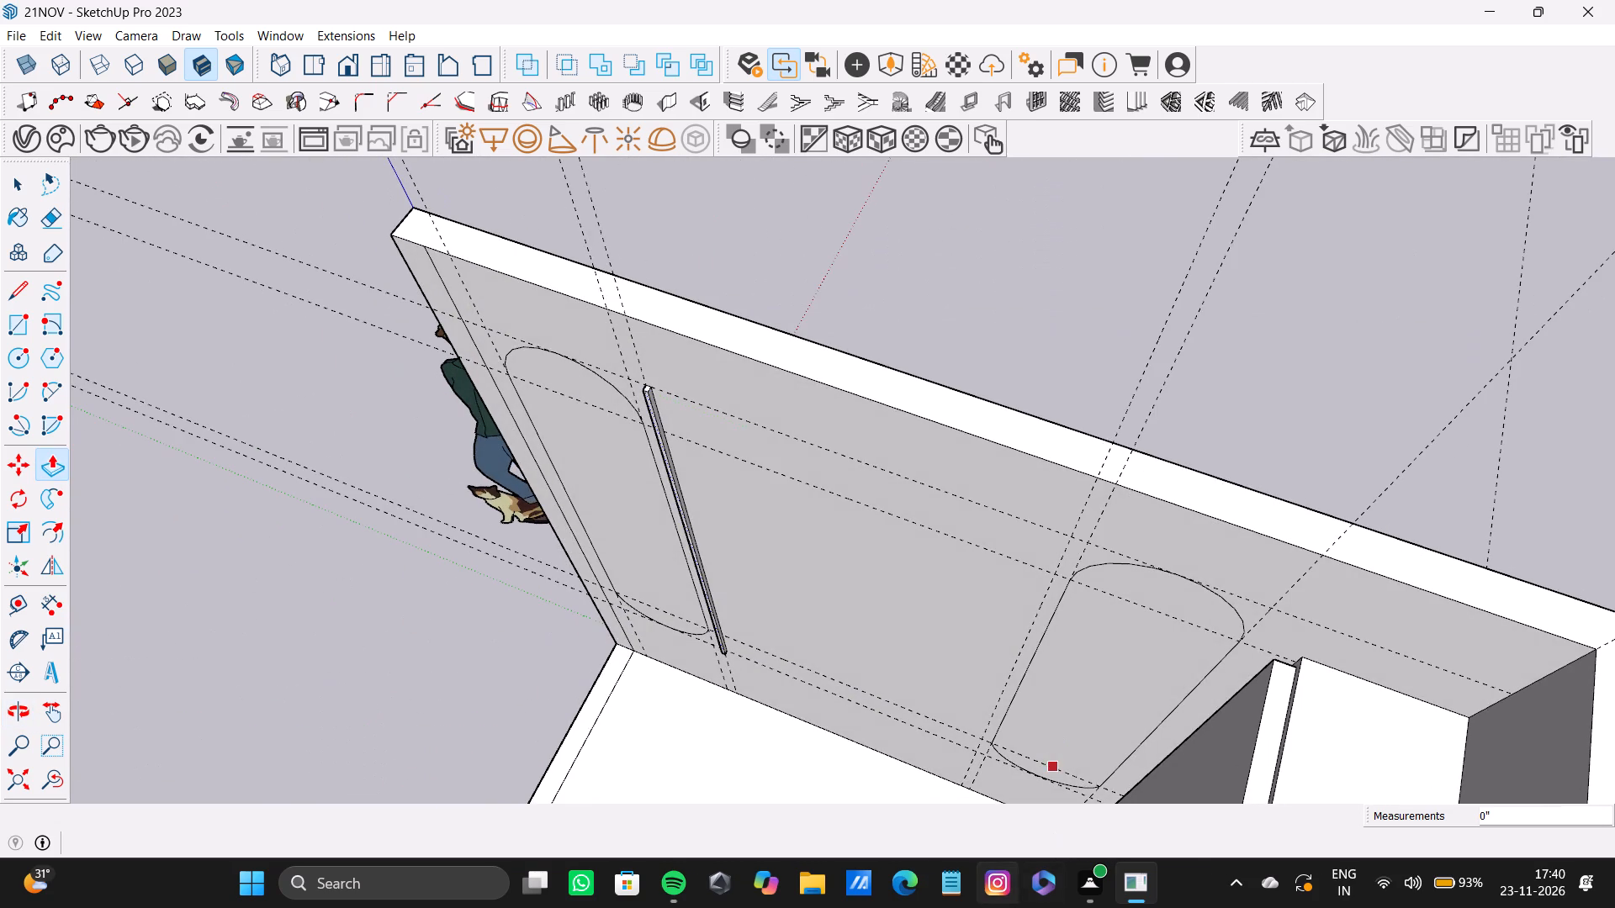
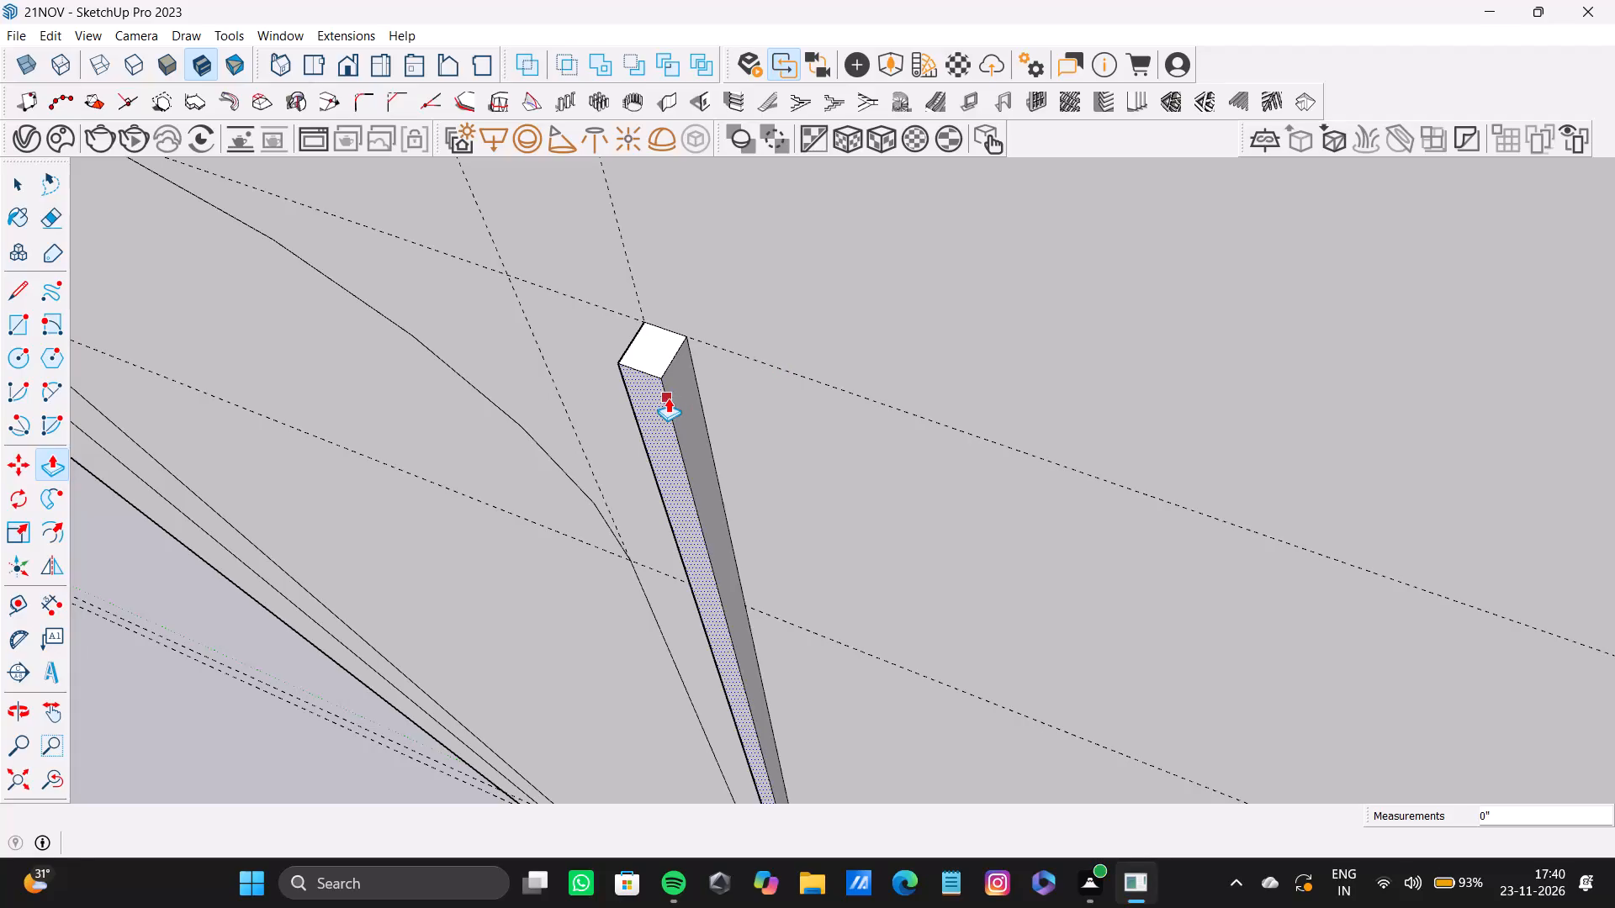
Copy the whole raised vertical strip about 3' 5 3/8" along the lower guide to the guide beside the wardrobe-side rounded shape.
{"action": "key", "text": "space"}
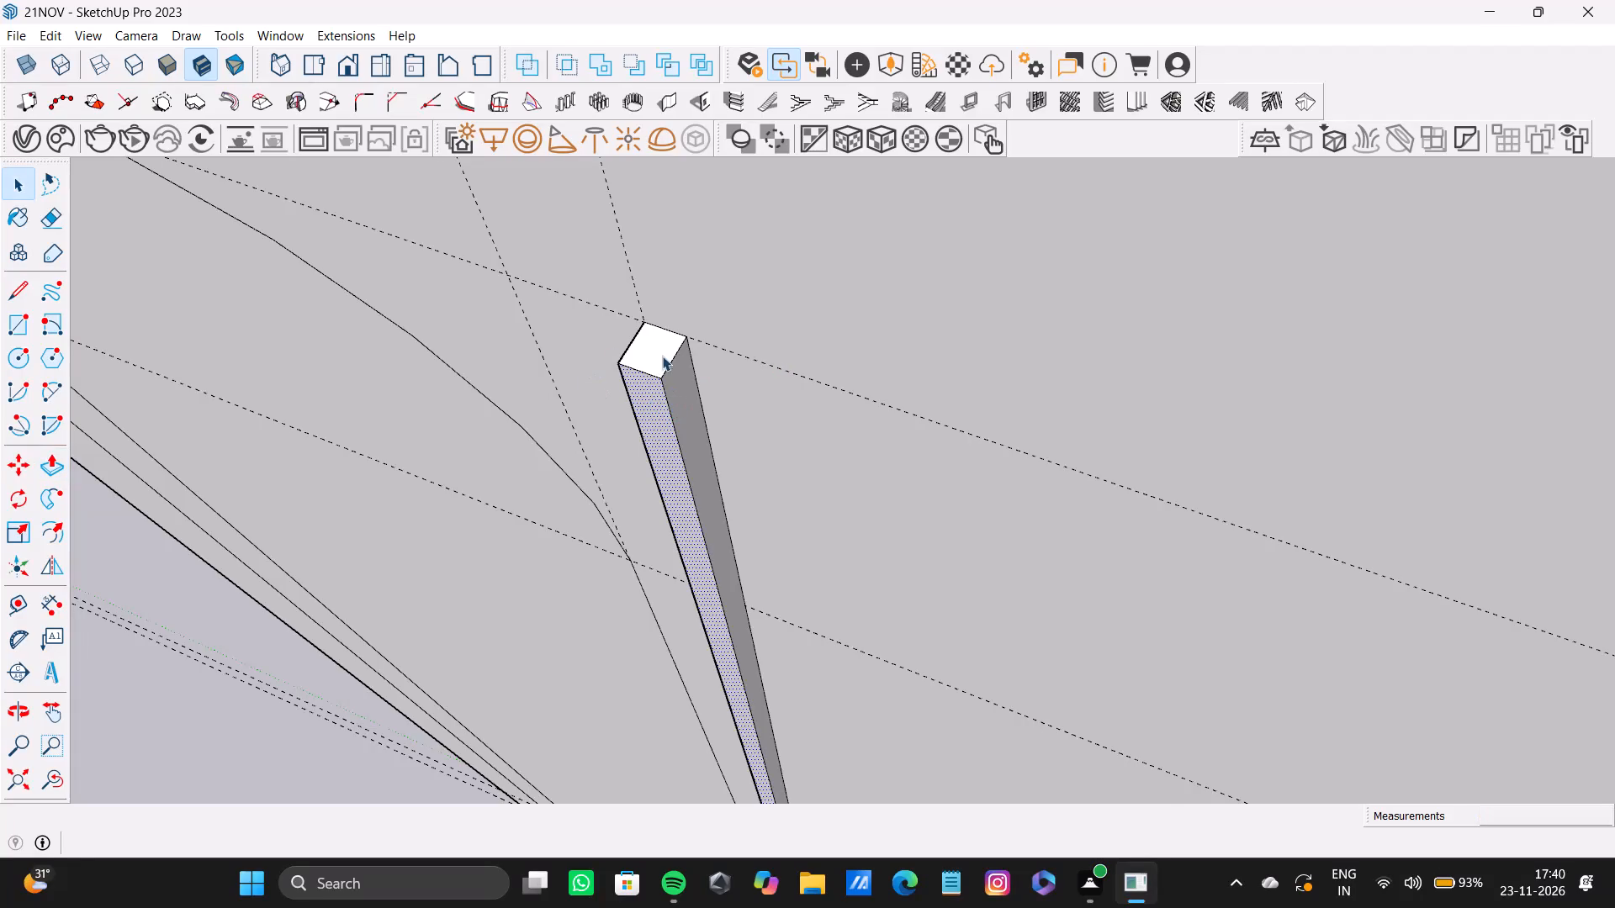
{"action": "scroll", "coordinate": [662, 355], "scroll_direction": "up", "scroll_amount": 3}
{"action": "double_click", "coordinate": [662, 349]}
{"action": "left_click", "coordinate": [650, 366], "text": "shift"}
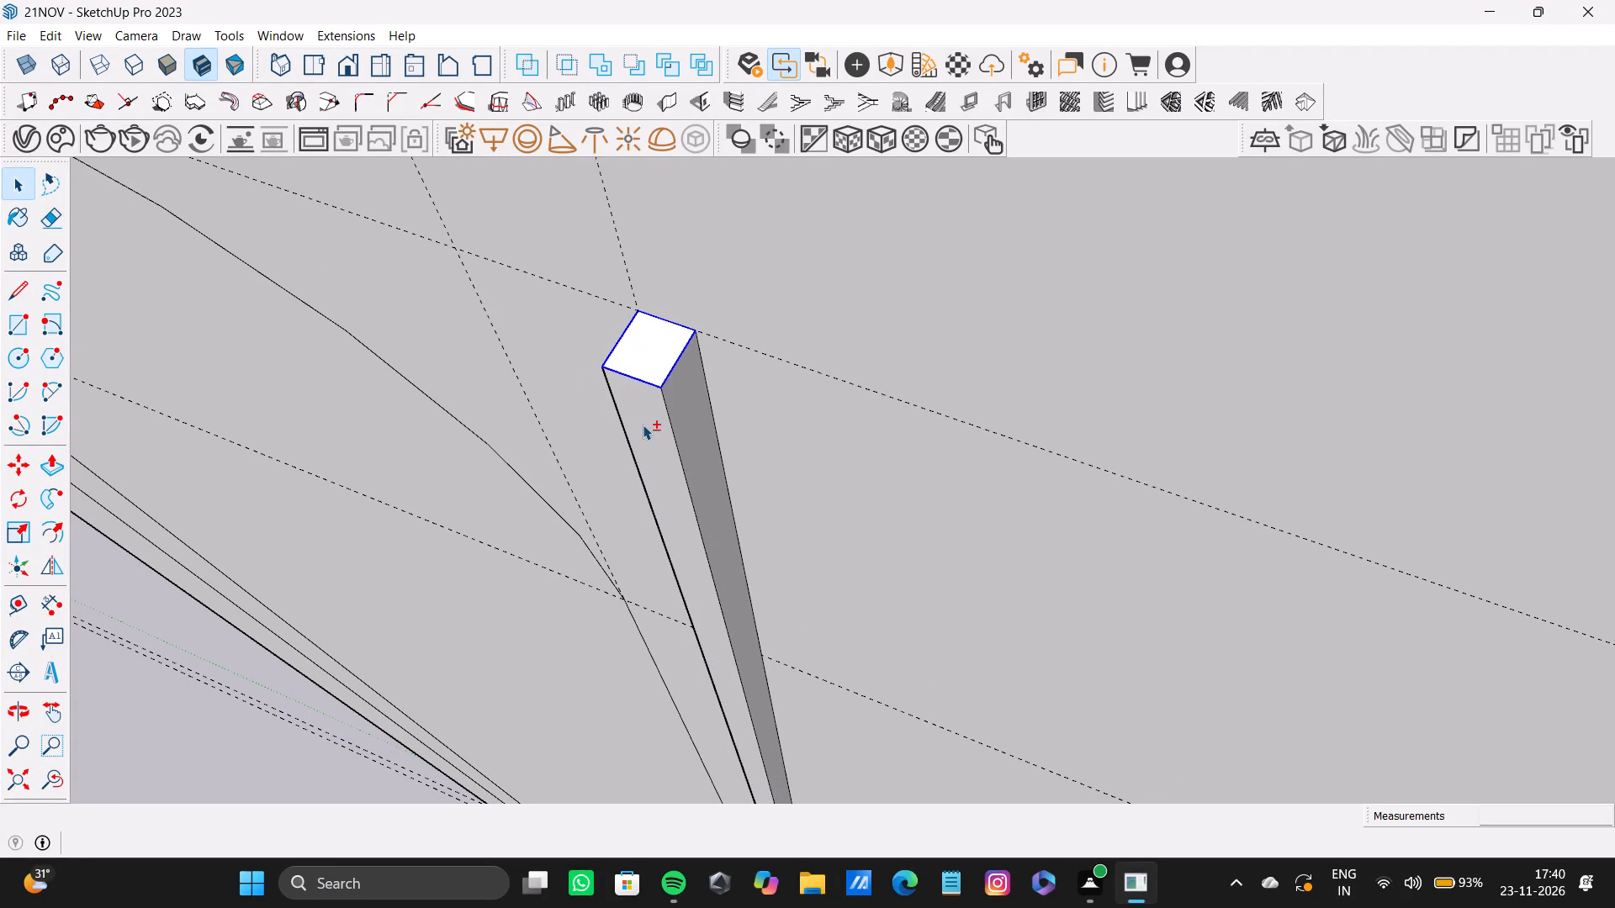
{"action": "left_click", "coordinate": [643, 425], "text": "shift"}
{"action": "left_click_drag", "start_coordinate": [643, 425], "coordinate": [649, 411], "text": "shift"}
{"action": "double_click", "coordinate": [659, 348], "text": "shift"}
{"action": "double_click", "coordinate": [680, 408], "text": "shift"}
{"action": "scroll", "coordinate": [661, 409], "scroll_direction": "down", "scroll_amount": 5, "text": "shift"}
{"action": "middle_click_drag", "start_coordinate": [624, 417], "coordinate": [915, 325]}
{"action": "scroll", "coordinate": [686, 463], "scroll_direction": "up", "scroll_amount": 5}
{"action": "middle_click_drag", "start_coordinate": [690, 455], "coordinate": [796, 318], "text": "shift"}
{"action": "scroll", "coordinate": [692, 328], "scroll_direction": "up", "scroll_amount": 8, "text": "shift"}
{"action": "middle_click_drag", "start_coordinate": [697, 320], "coordinate": [737, 301]}
{"action": "double_click", "coordinate": [672, 324], "text": "shift"}
{"action": "double_click", "coordinate": [662, 332], "text": "shift"}
{"action": "double_click", "coordinate": [696, 336], "text": "shift"}
{"action": "scroll", "coordinate": [753, 408], "scroll_direction": "down", "scroll_amount": 5, "text": "shift"}
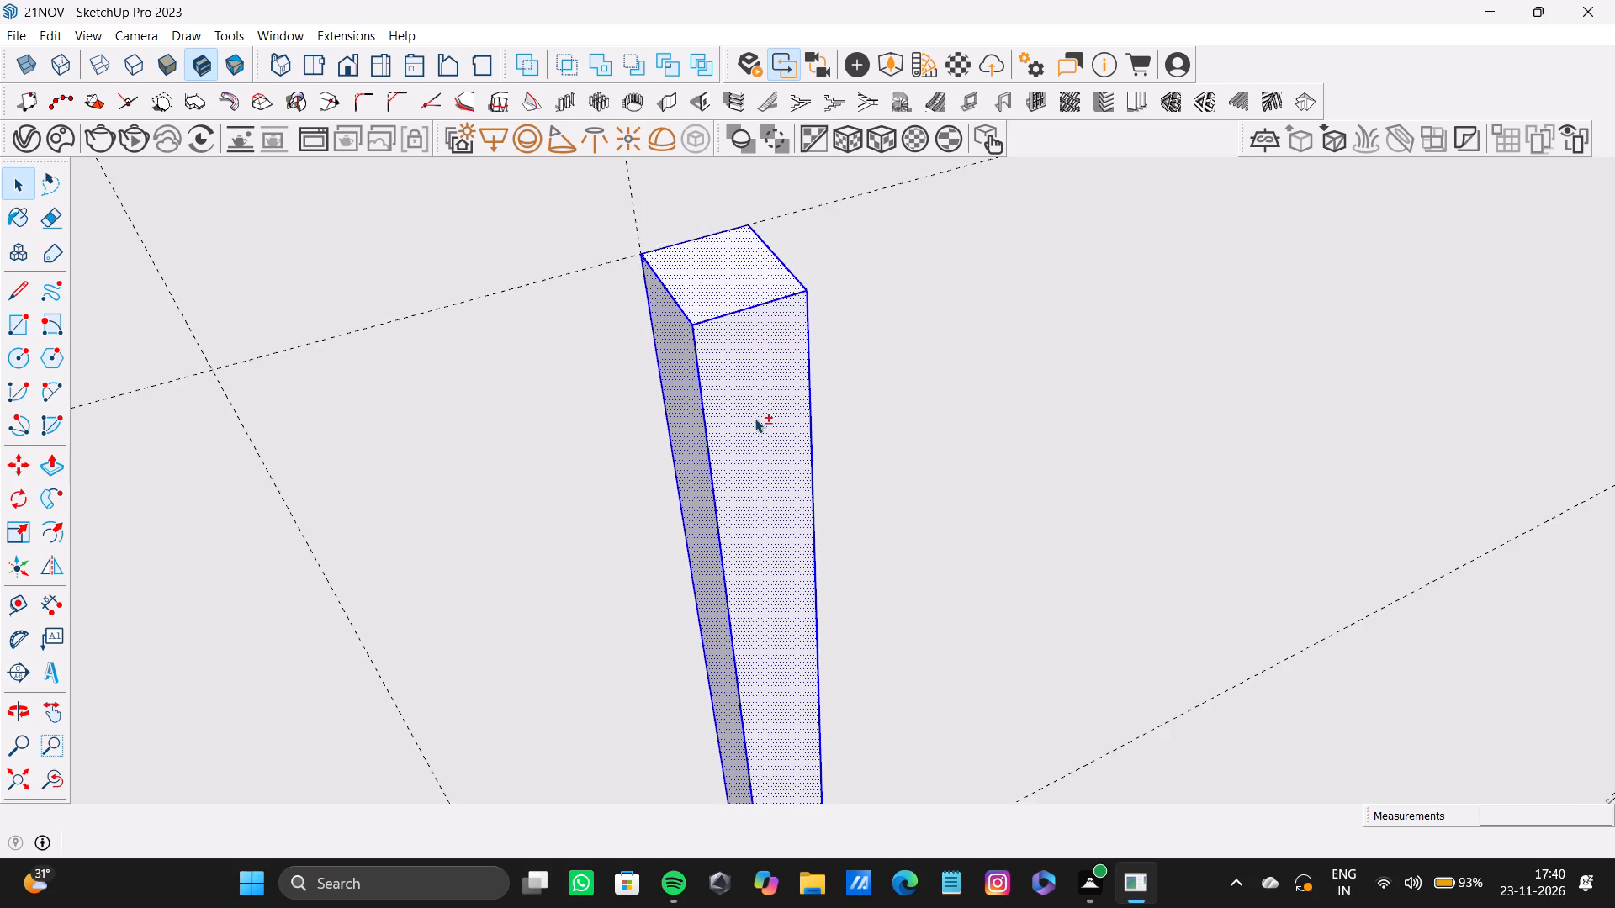
{"action": "scroll", "coordinate": [755, 418], "scroll_direction": "down", "scroll_amount": 9, "text": "shift"}
{"action": "middle_click_drag", "start_coordinate": [793, 443], "coordinate": [453, 154], "text": "shift"}
{"action": "scroll", "coordinate": [831, 382], "scroll_direction": "down", "scroll_amount": 5}
{"action": "middle_click_drag", "start_coordinate": [808, 501], "coordinate": [548, 124]}
{"action": "scroll", "coordinate": [639, 397], "scroll_direction": "down", "scroll_amount": 1}
{"action": "middle_click_drag", "start_coordinate": [630, 464], "coordinate": [522, 205]}
{"action": "middle_click_drag", "start_coordinate": [576, 396], "coordinate": [569, 231], "text": "shift"}
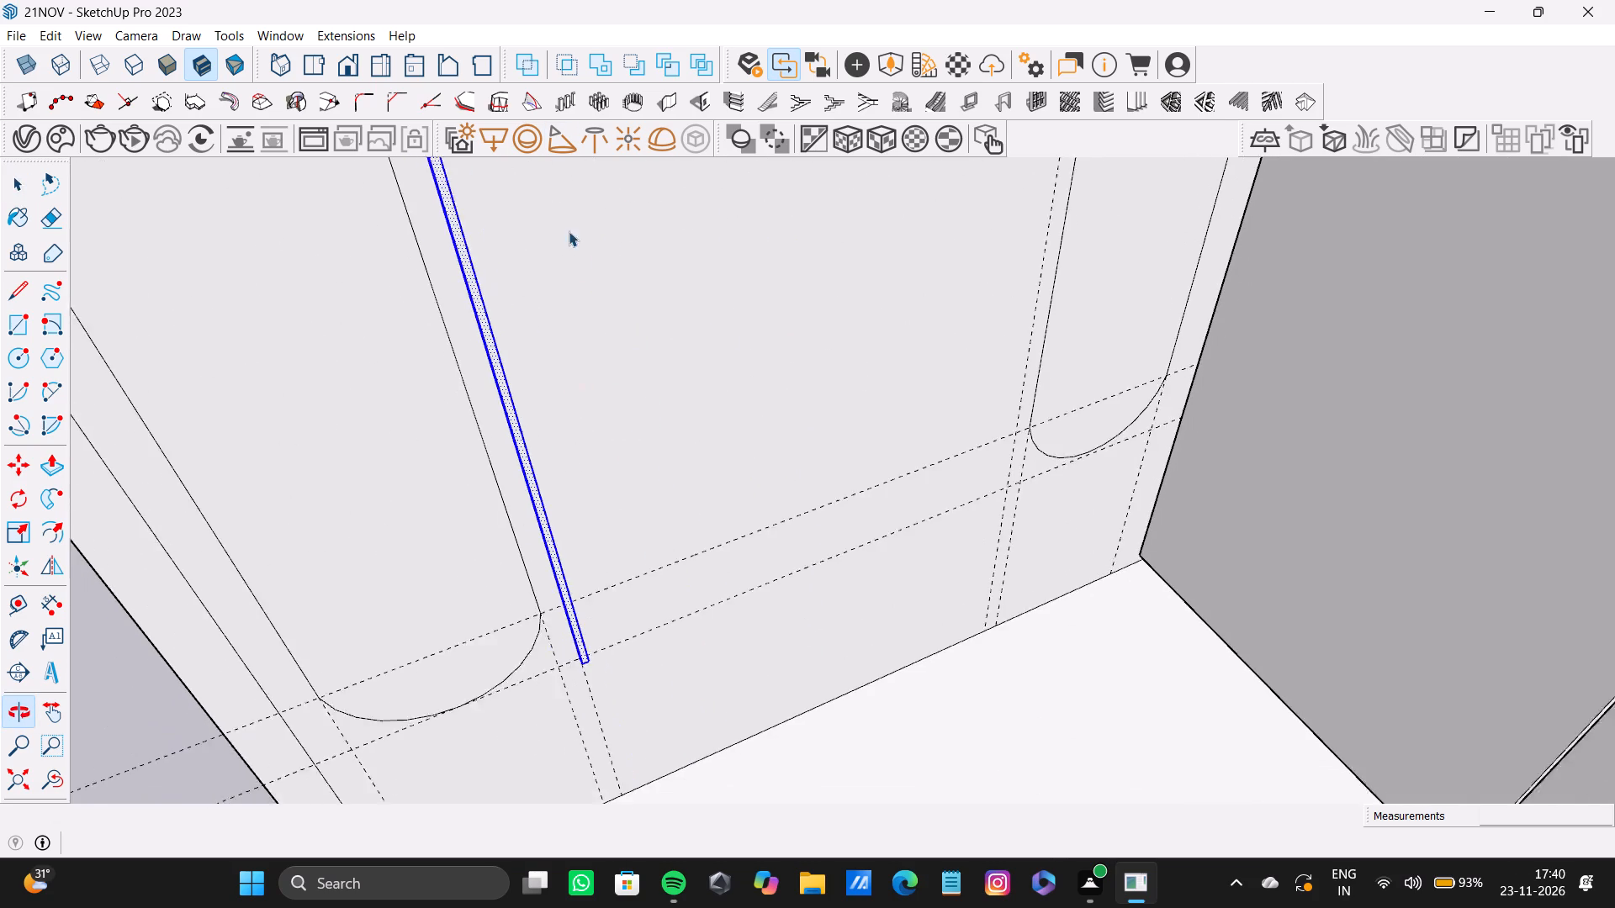
{"action": "middle_click_drag", "start_coordinate": [569, 231], "coordinate": [569, 232], "text": "shift"}
{"action": "middle_click_drag", "start_coordinate": [610, 454], "coordinate": [601, 330], "text": "shift"}
{"action": "scroll", "coordinate": [590, 504], "scroll_direction": "up", "scroll_amount": 14}
{"action": "middle_click_drag", "start_coordinate": [575, 495], "coordinate": [427, 261]}
{"action": "scroll", "coordinate": [519, 406], "scroll_direction": "up", "scroll_amount": 1}
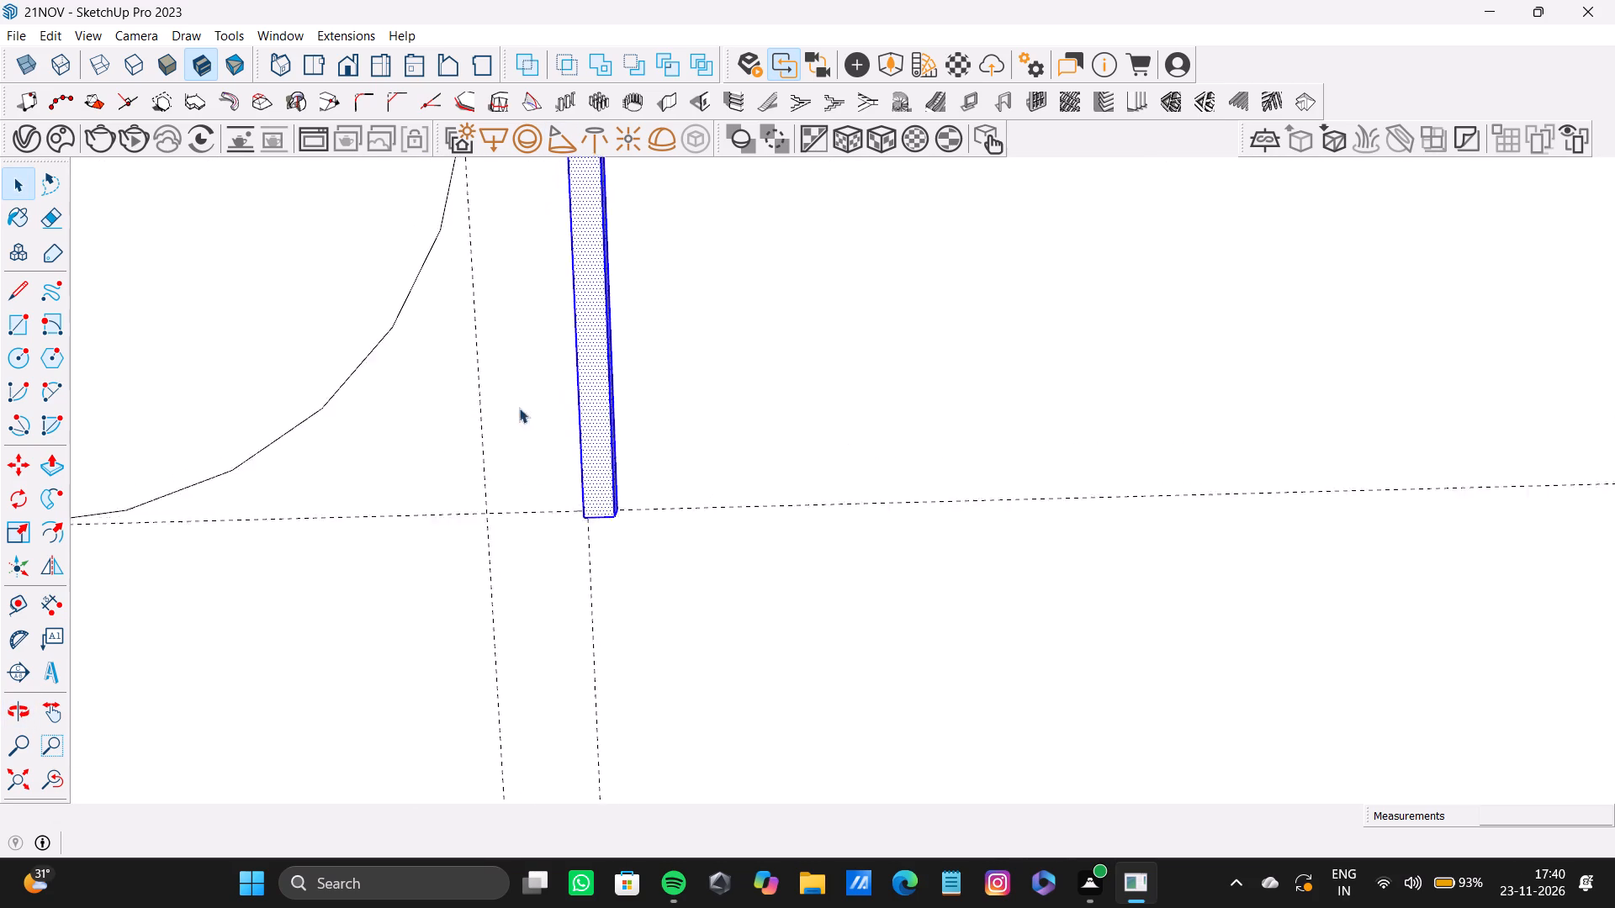
{"action": "scroll", "coordinate": [519, 408], "scroll_direction": "up", "scroll_amount": 6}
{"action": "middle_click_drag", "start_coordinate": [627, 546], "coordinate": [569, 365]}
{"action": "scroll", "coordinate": [729, 657], "scroll_direction": "up", "scroll_amount": 4}
{"action": "middle_click_drag", "start_coordinate": [699, 613], "coordinate": [672, 527]}
{"action": "scroll", "coordinate": [636, 541], "scroll_direction": "up", "scroll_amount": 4, "text": "shift"}
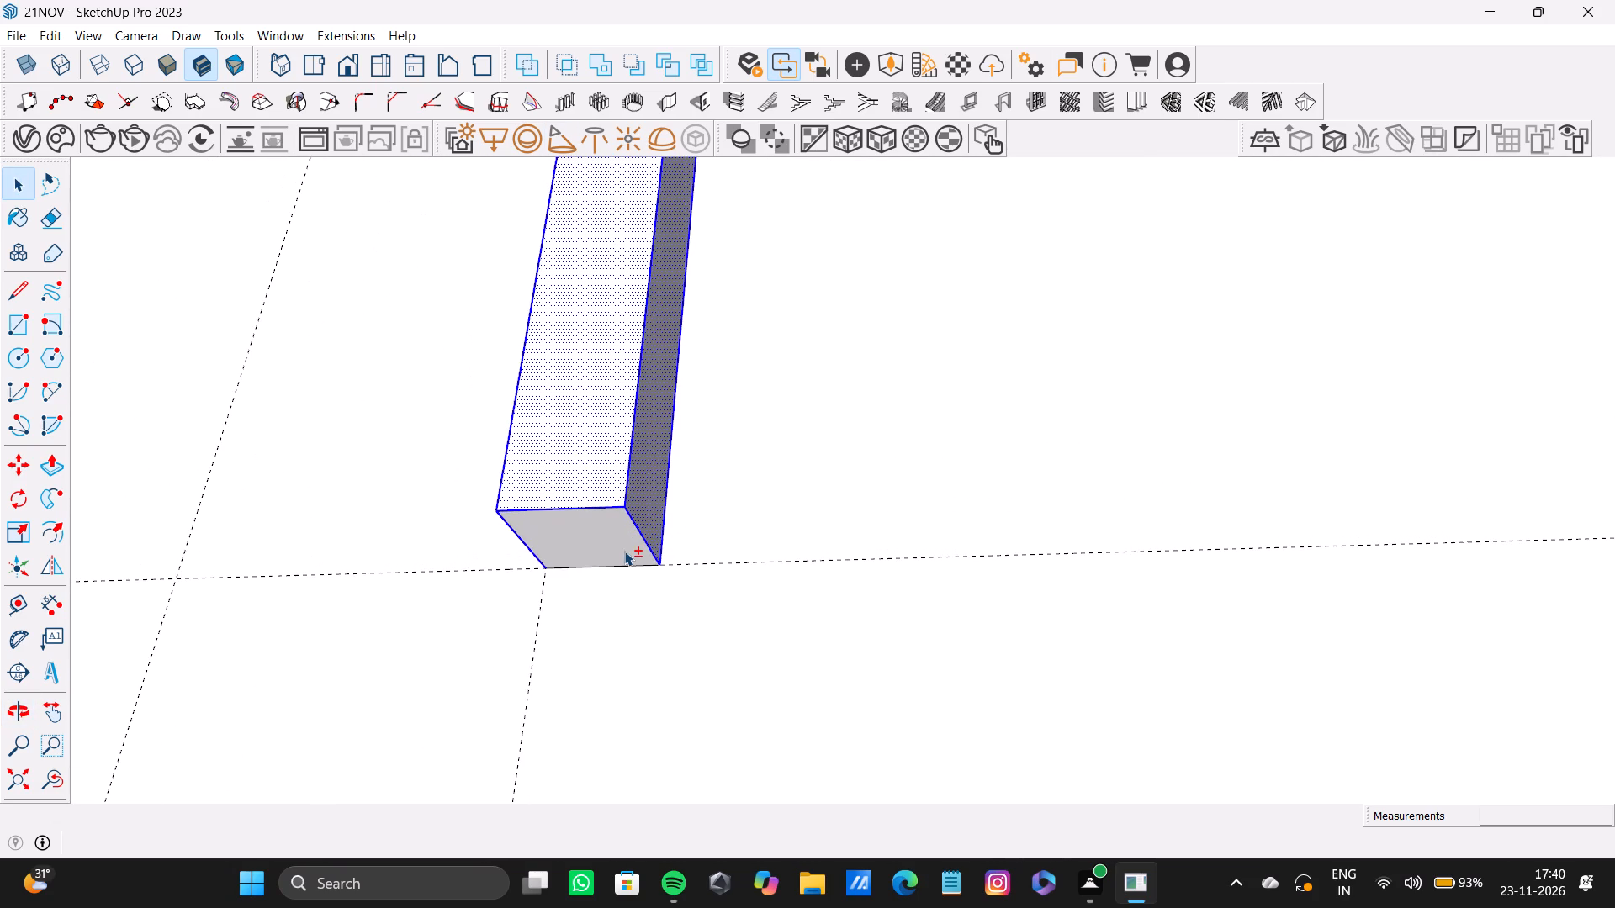
{"action": "double_click", "coordinate": [624, 551], "text": "shift"}
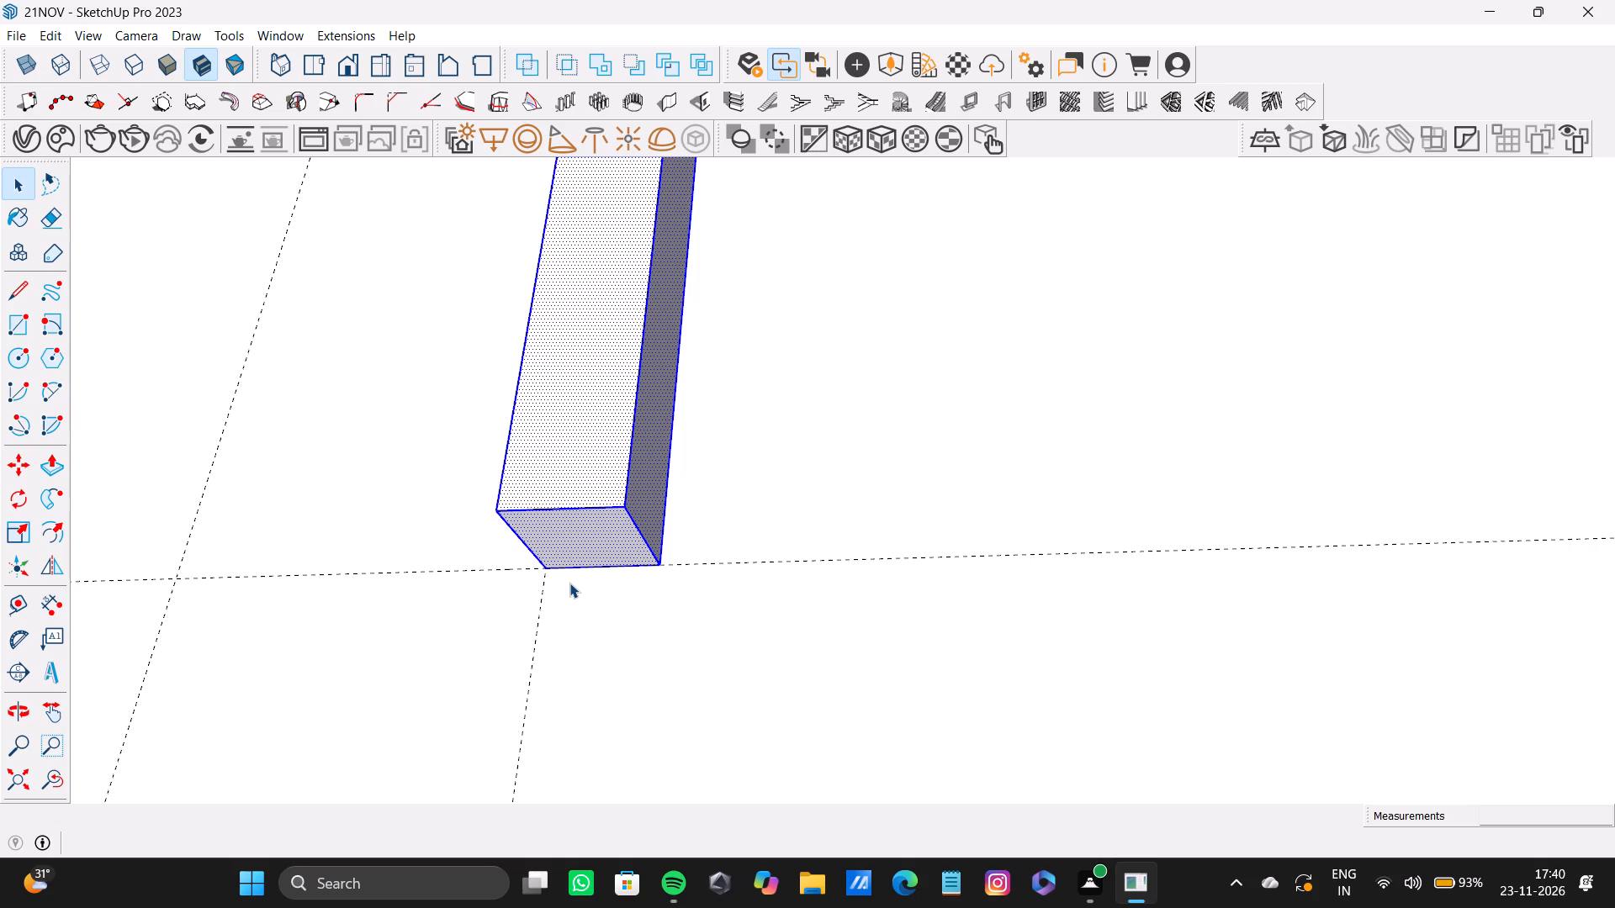
{"action": "key", "text": "m"}
{"action": "left_click", "coordinate": [540, 576]}
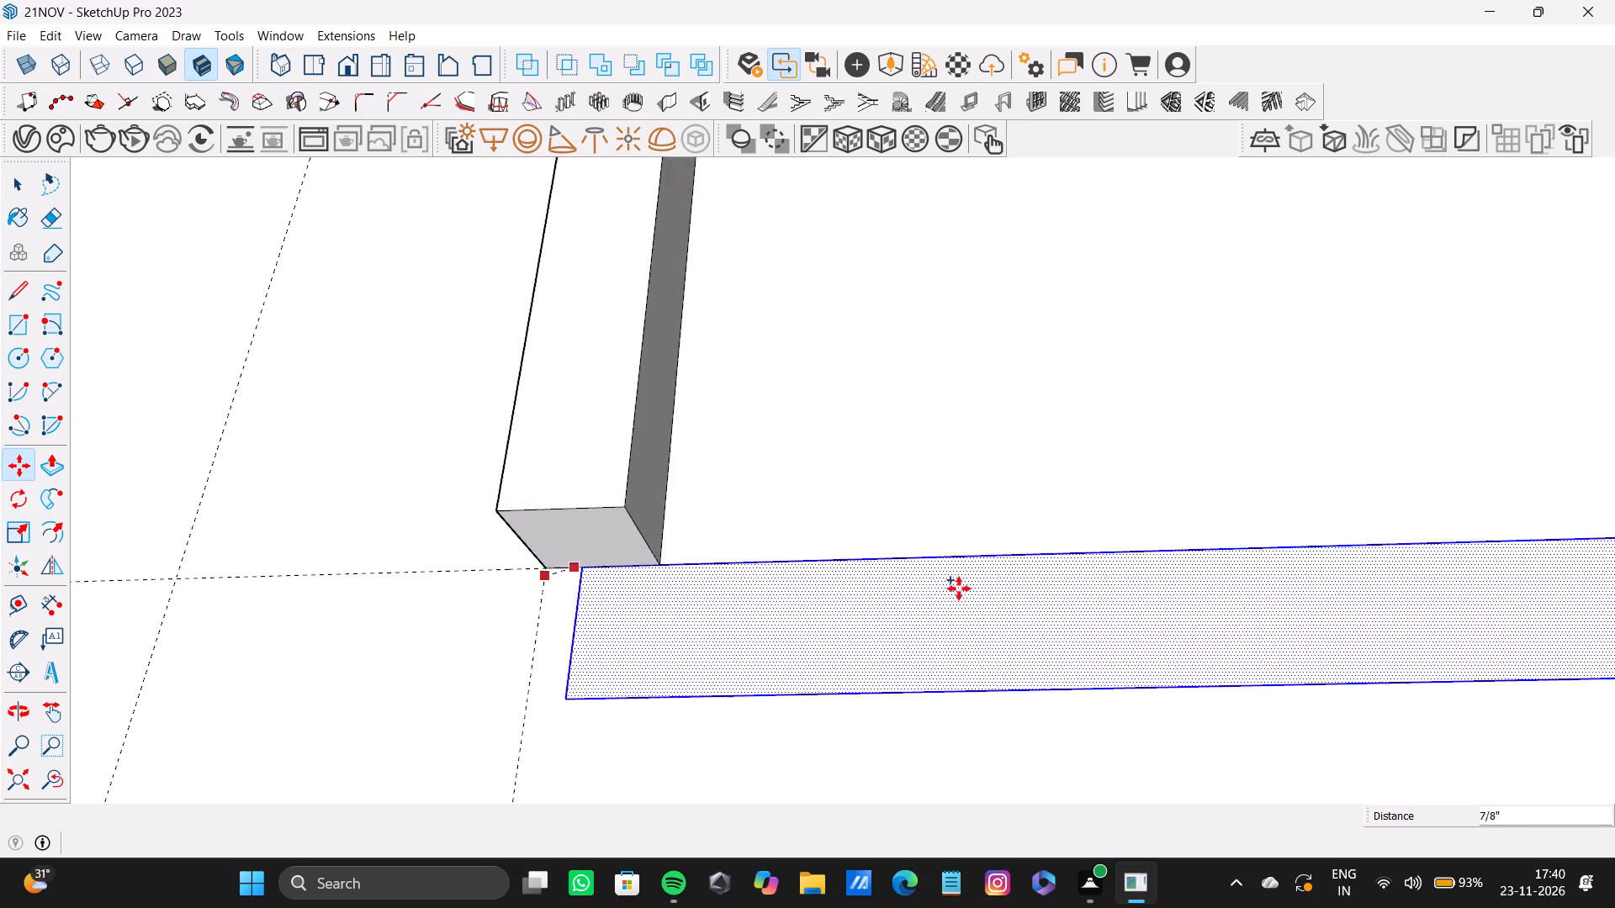
{"action": "scroll", "coordinate": [962, 571], "scroll_direction": "down", "scroll_amount": 13}
{"action": "middle_click_drag", "start_coordinate": [1291, 536], "coordinate": [308, 359], "text": "shift"}
{"action": "scroll", "coordinate": [799, 392], "scroll_direction": "down", "scroll_amount": 8}
{"action": "middle_click_drag", "start_coordinate": [1165, 375], "coordinate": [606, 487], "text": "shift"}
{"action": "scroll", "coordinate": [1168, 416], "scroll_direction": "down", "scroll_amount": 4}
{"action": "scroll", "coordinate": [1257, 441], "scroll_direction": "up", "scroll_amount": 9}
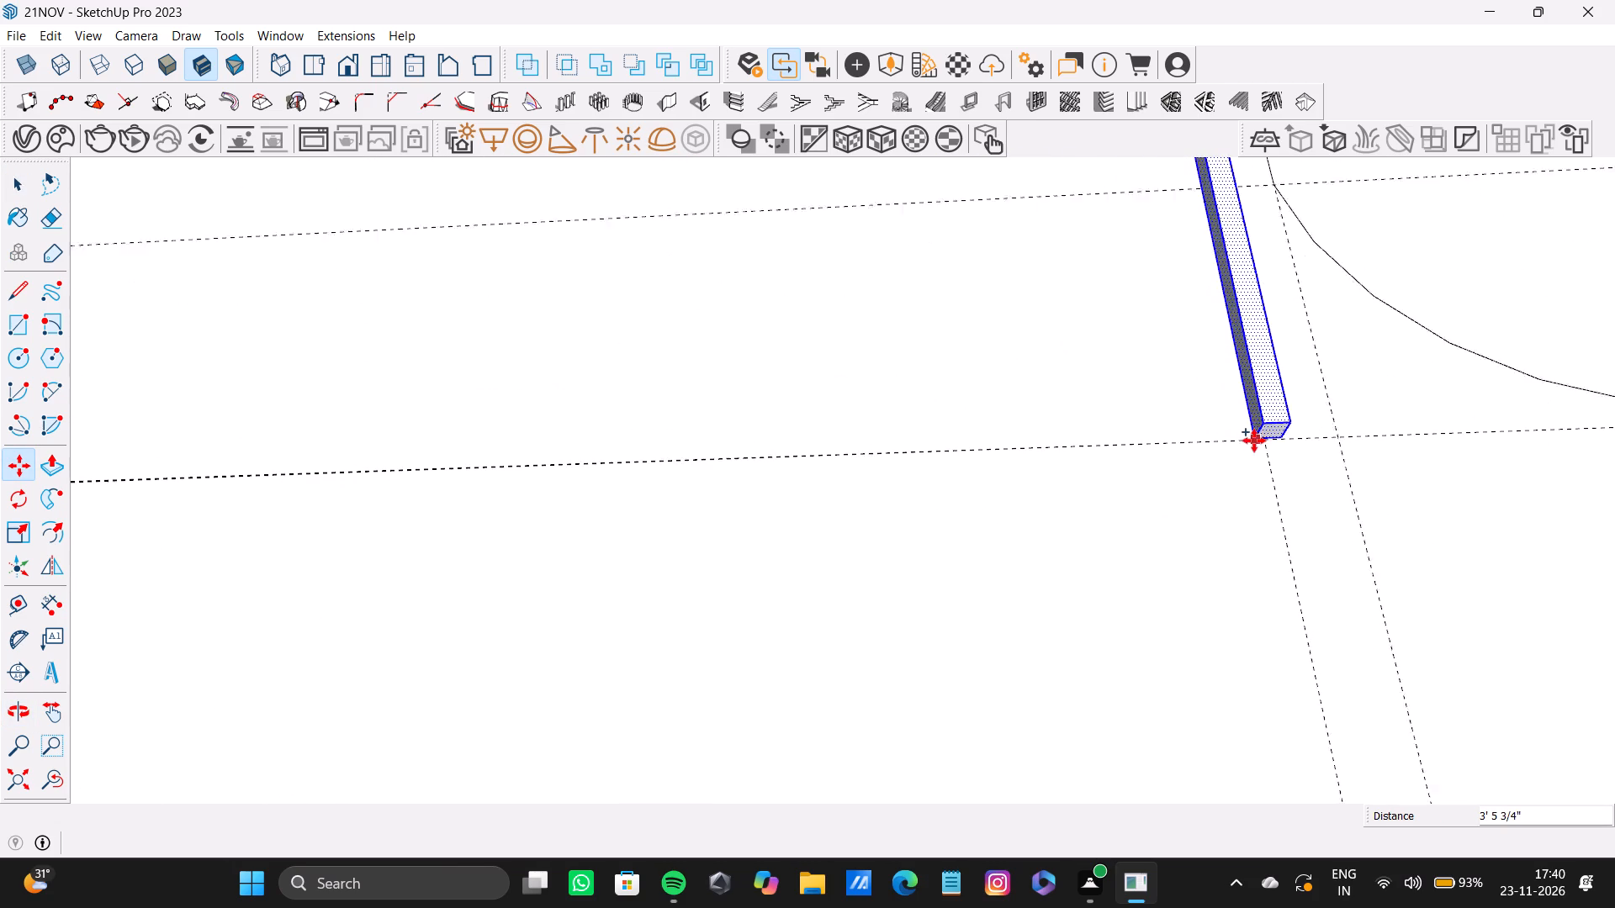
{"action": "scroll", "coordinate": [1254, 441], "scroll_direction": "up", "scroll_amount": 1}
{"action": "middle_click_drag", "start_coordinate": [1251, 441], "coordinate": [1095, 546], "text": "shift"}
{"action": "scroll", "coordinate": [1078, 451], "scroll_direction": "up", "scroll_amount": 8}
{"action": "scroll", "coordinate": [1154, 524], "scroll_direction": "up", "scroll_amount": 1}
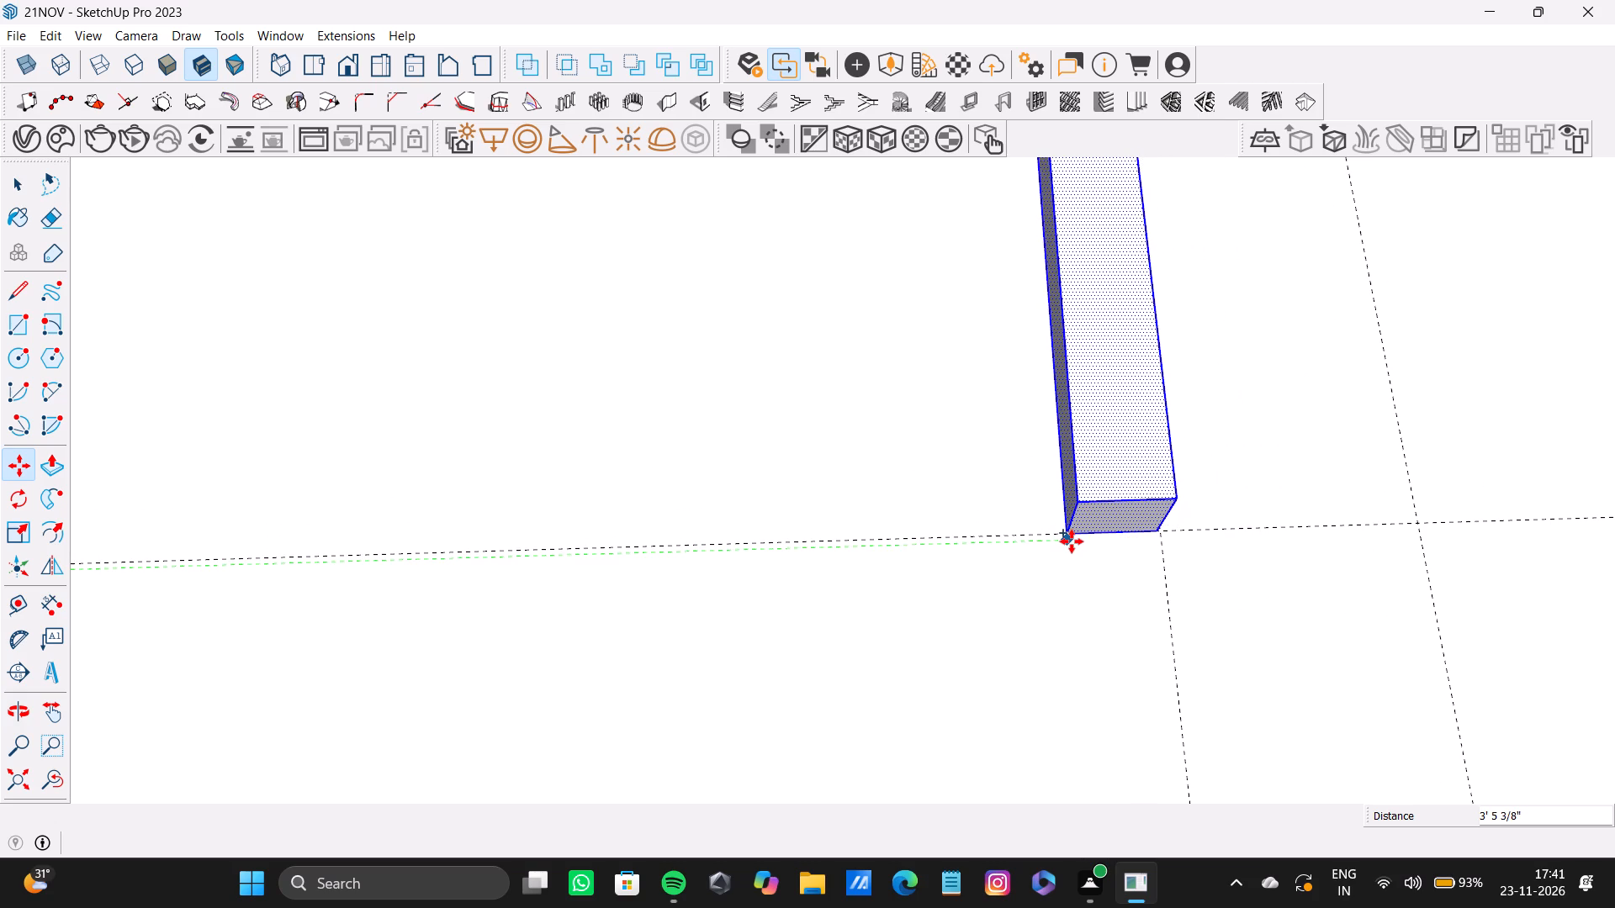
{"action": "left_click", "coordinate": [1072, 542]}
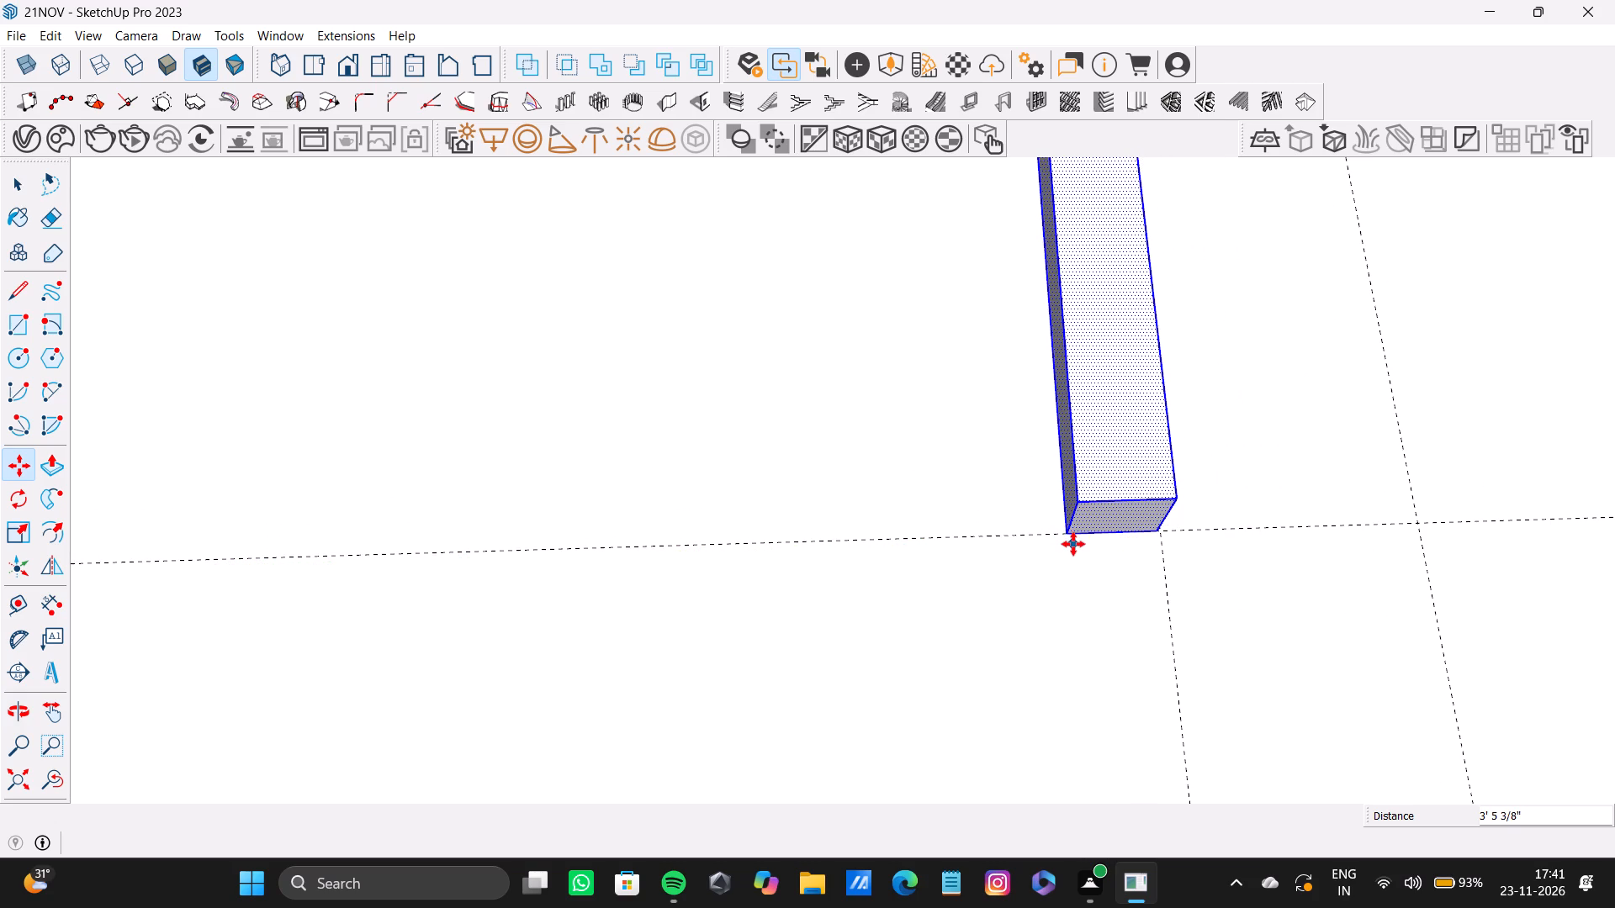
Divide the copy distance by 21 to fill the wall between the two end strips with evenly spaced strips.
{"action": "key", "text": "slash"}
{"action": "key", "text": "3"}
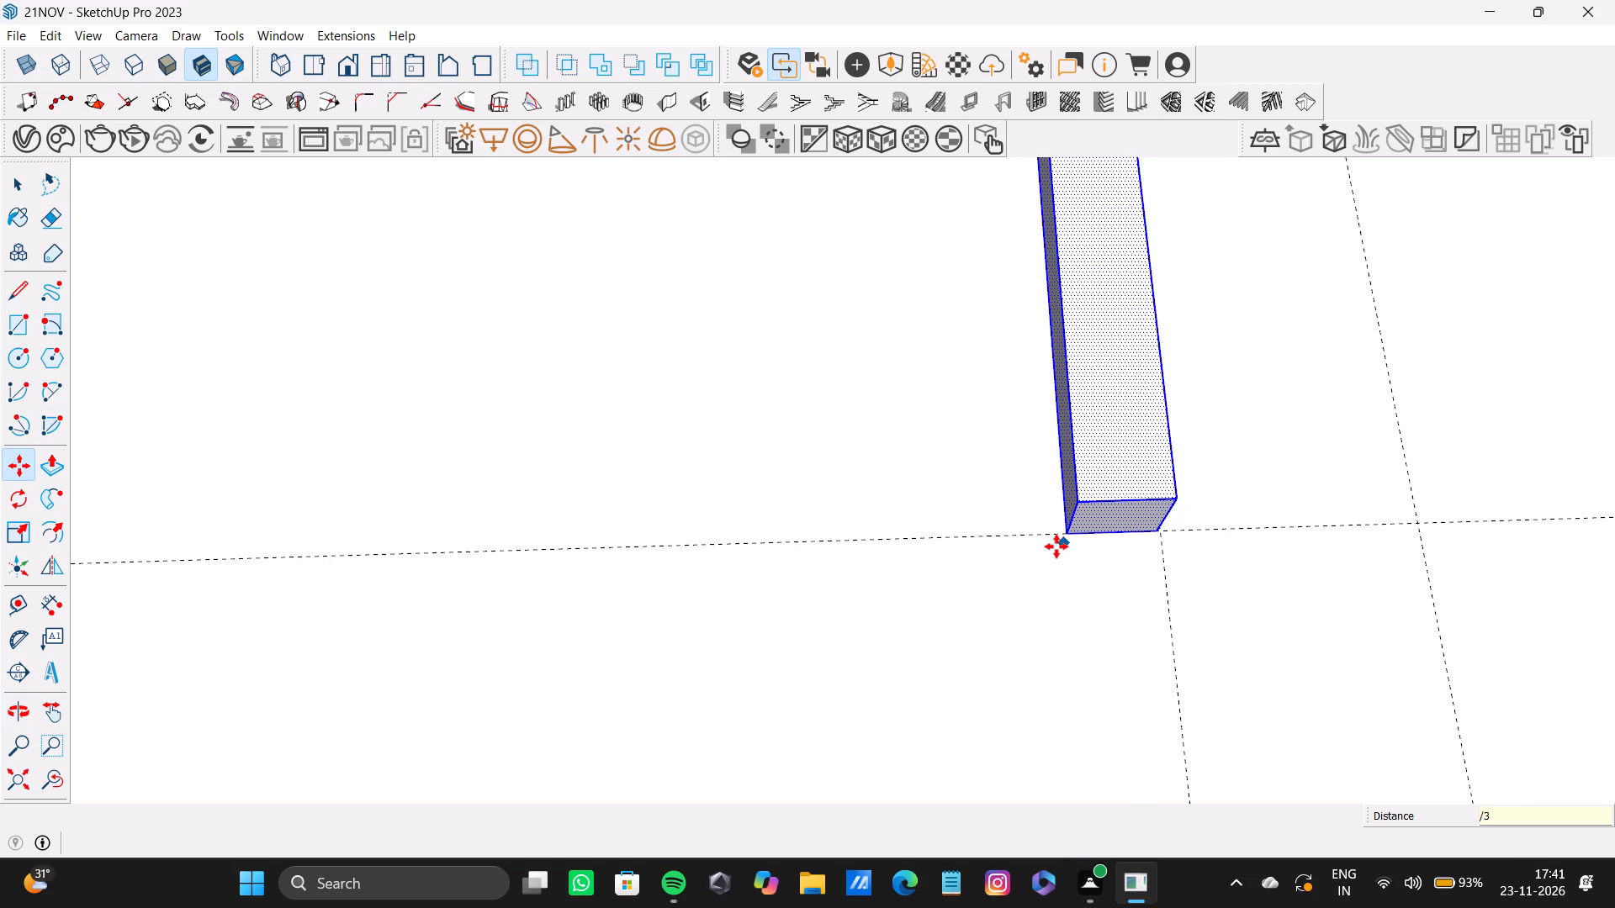
{"action": "key", "text": "BackSpace"}
{"action": "type", "text": "21"}
{"action": "key", "text": "Return"}
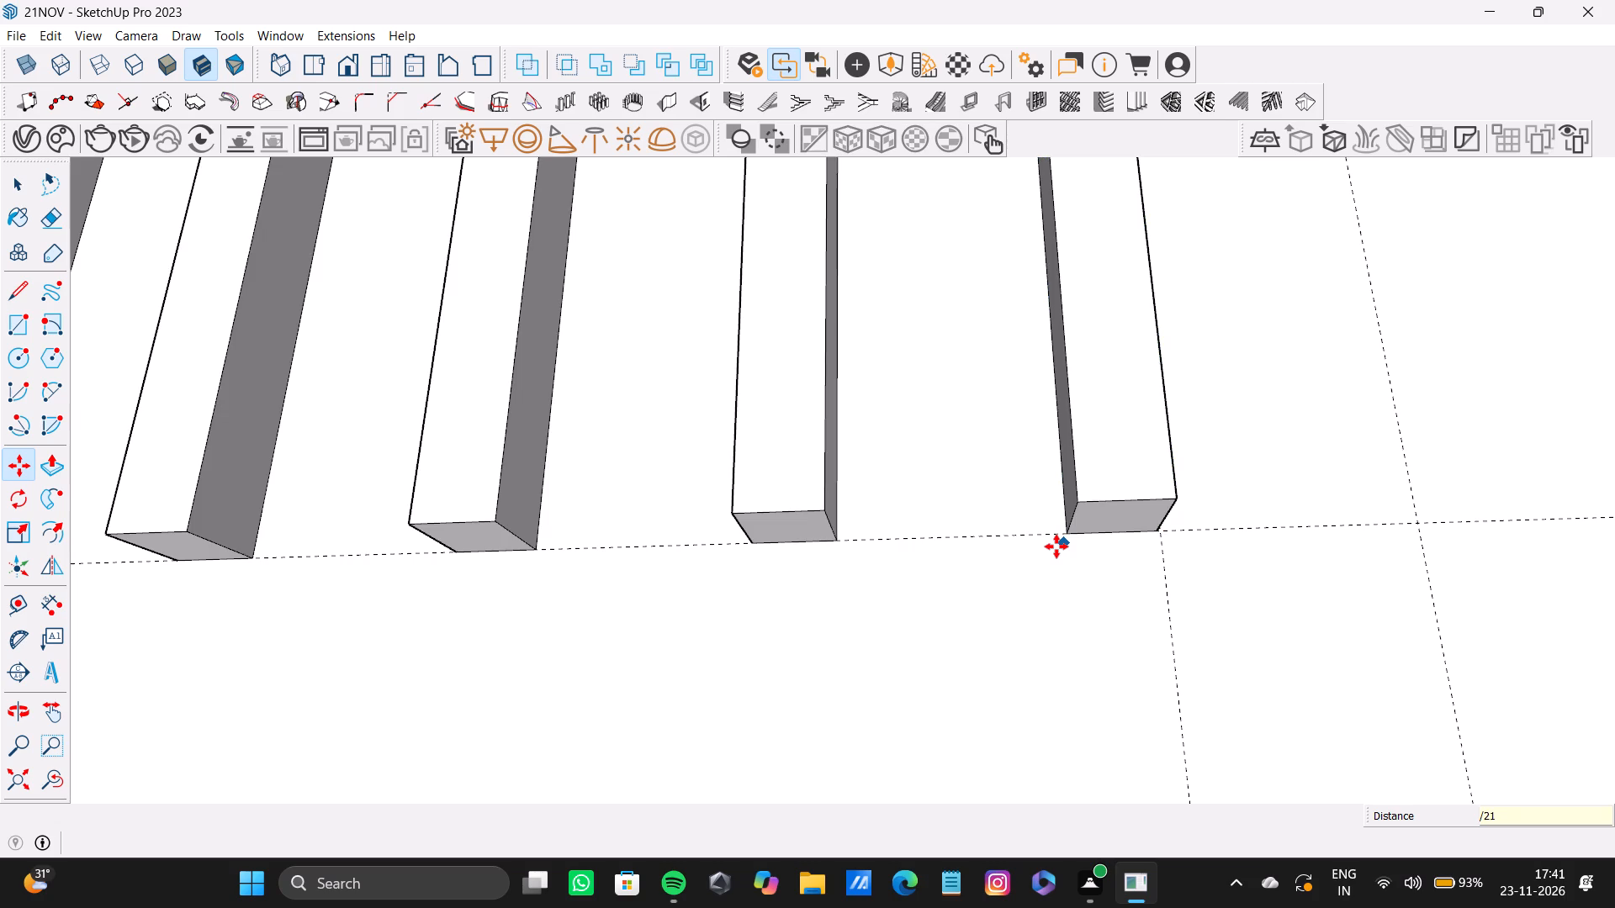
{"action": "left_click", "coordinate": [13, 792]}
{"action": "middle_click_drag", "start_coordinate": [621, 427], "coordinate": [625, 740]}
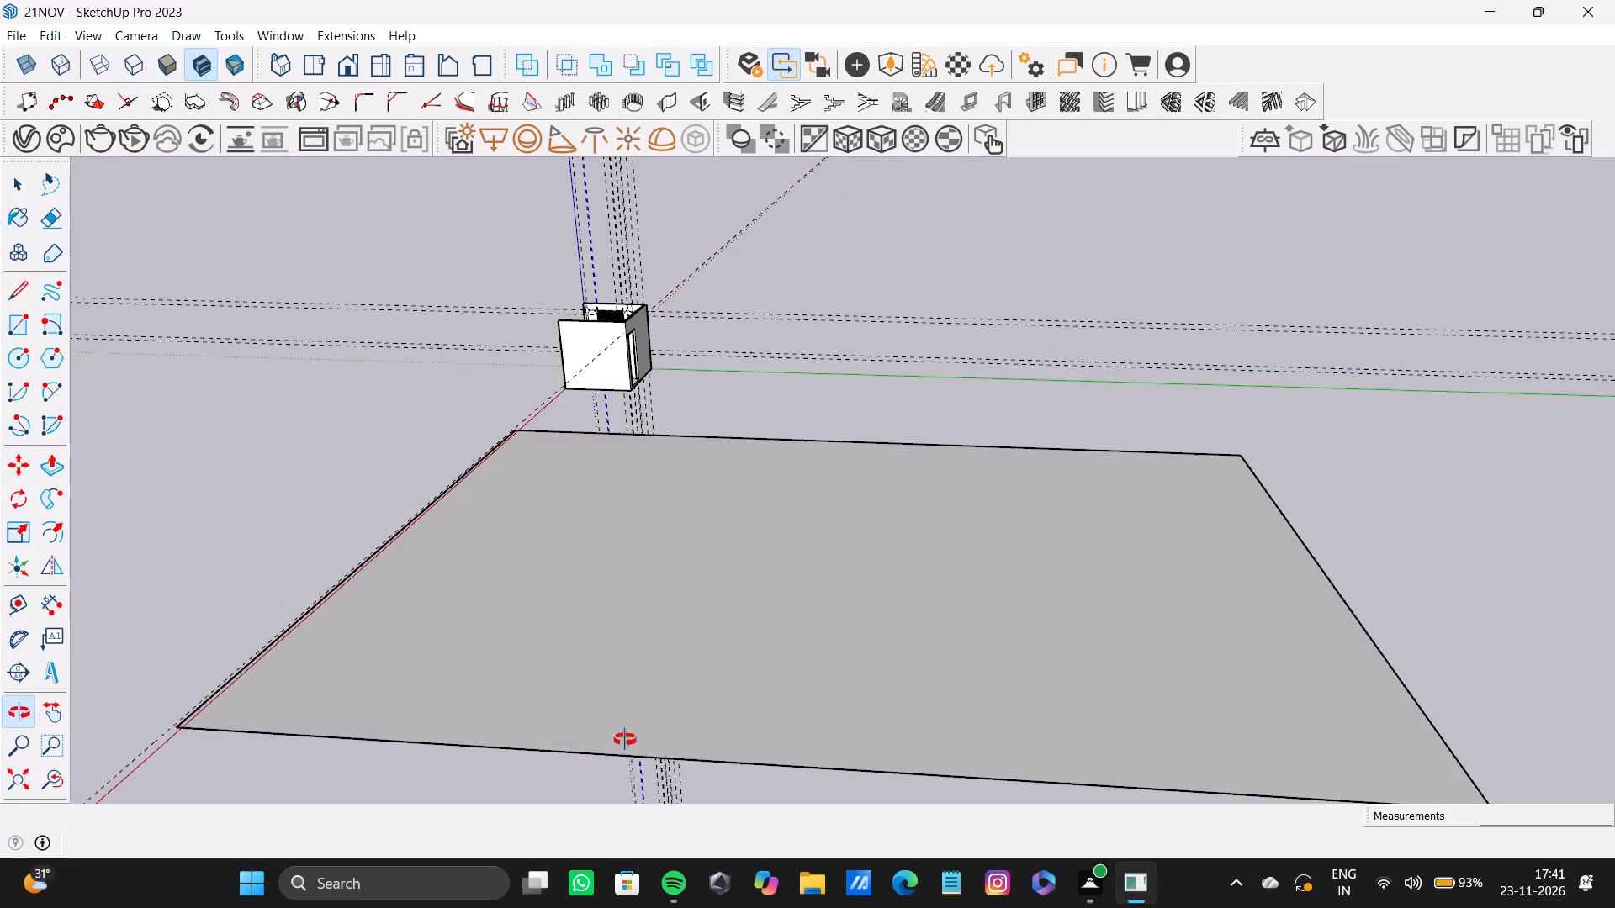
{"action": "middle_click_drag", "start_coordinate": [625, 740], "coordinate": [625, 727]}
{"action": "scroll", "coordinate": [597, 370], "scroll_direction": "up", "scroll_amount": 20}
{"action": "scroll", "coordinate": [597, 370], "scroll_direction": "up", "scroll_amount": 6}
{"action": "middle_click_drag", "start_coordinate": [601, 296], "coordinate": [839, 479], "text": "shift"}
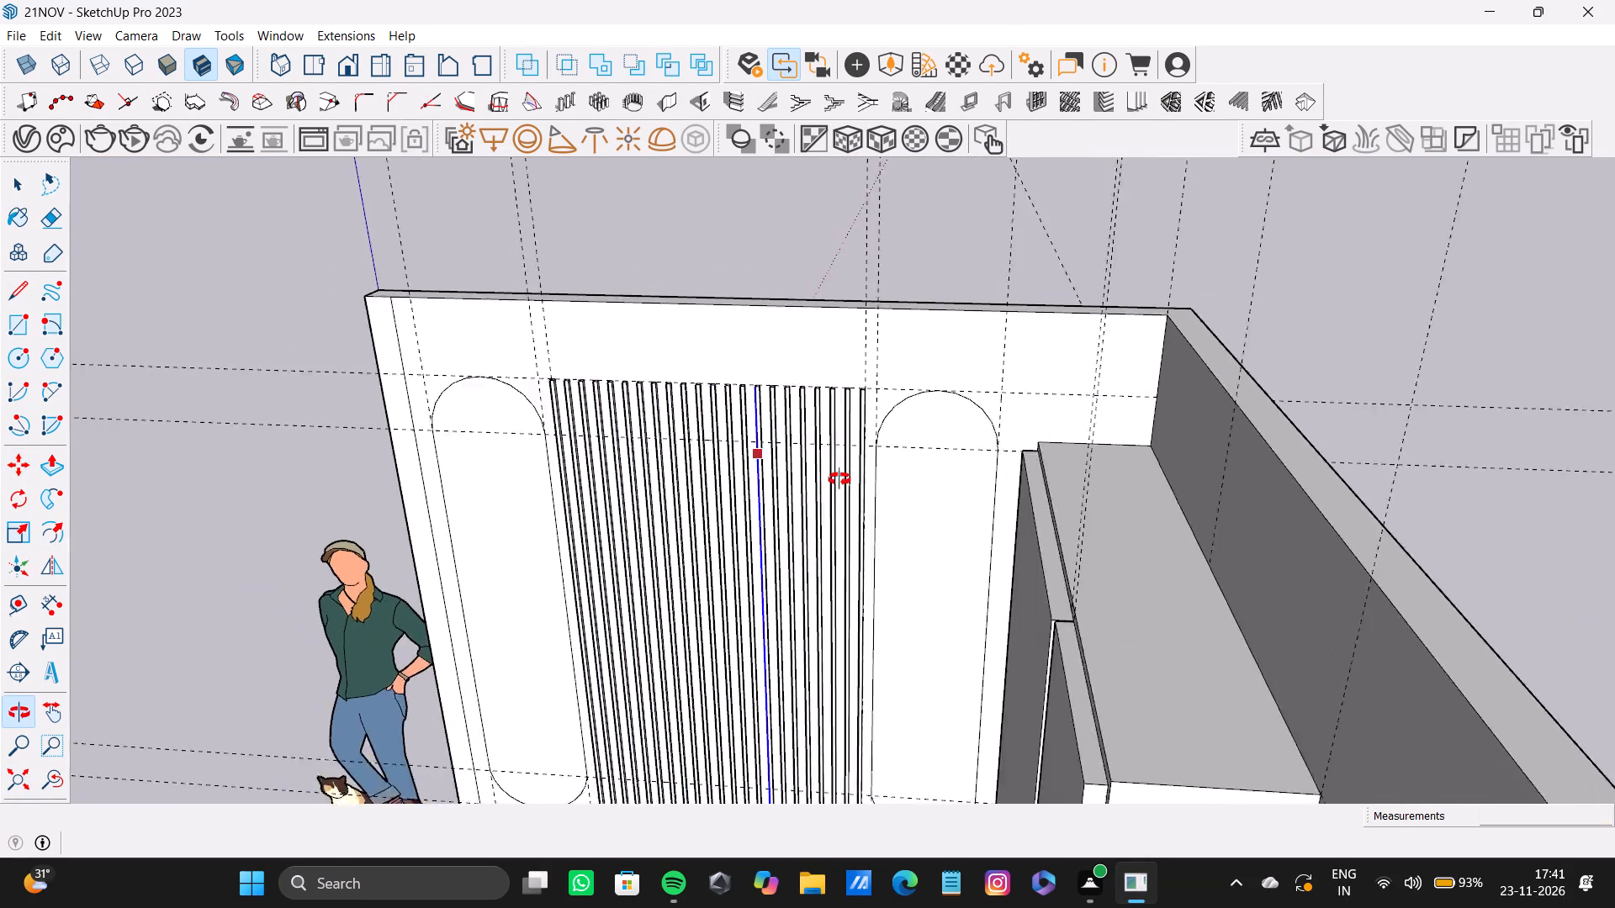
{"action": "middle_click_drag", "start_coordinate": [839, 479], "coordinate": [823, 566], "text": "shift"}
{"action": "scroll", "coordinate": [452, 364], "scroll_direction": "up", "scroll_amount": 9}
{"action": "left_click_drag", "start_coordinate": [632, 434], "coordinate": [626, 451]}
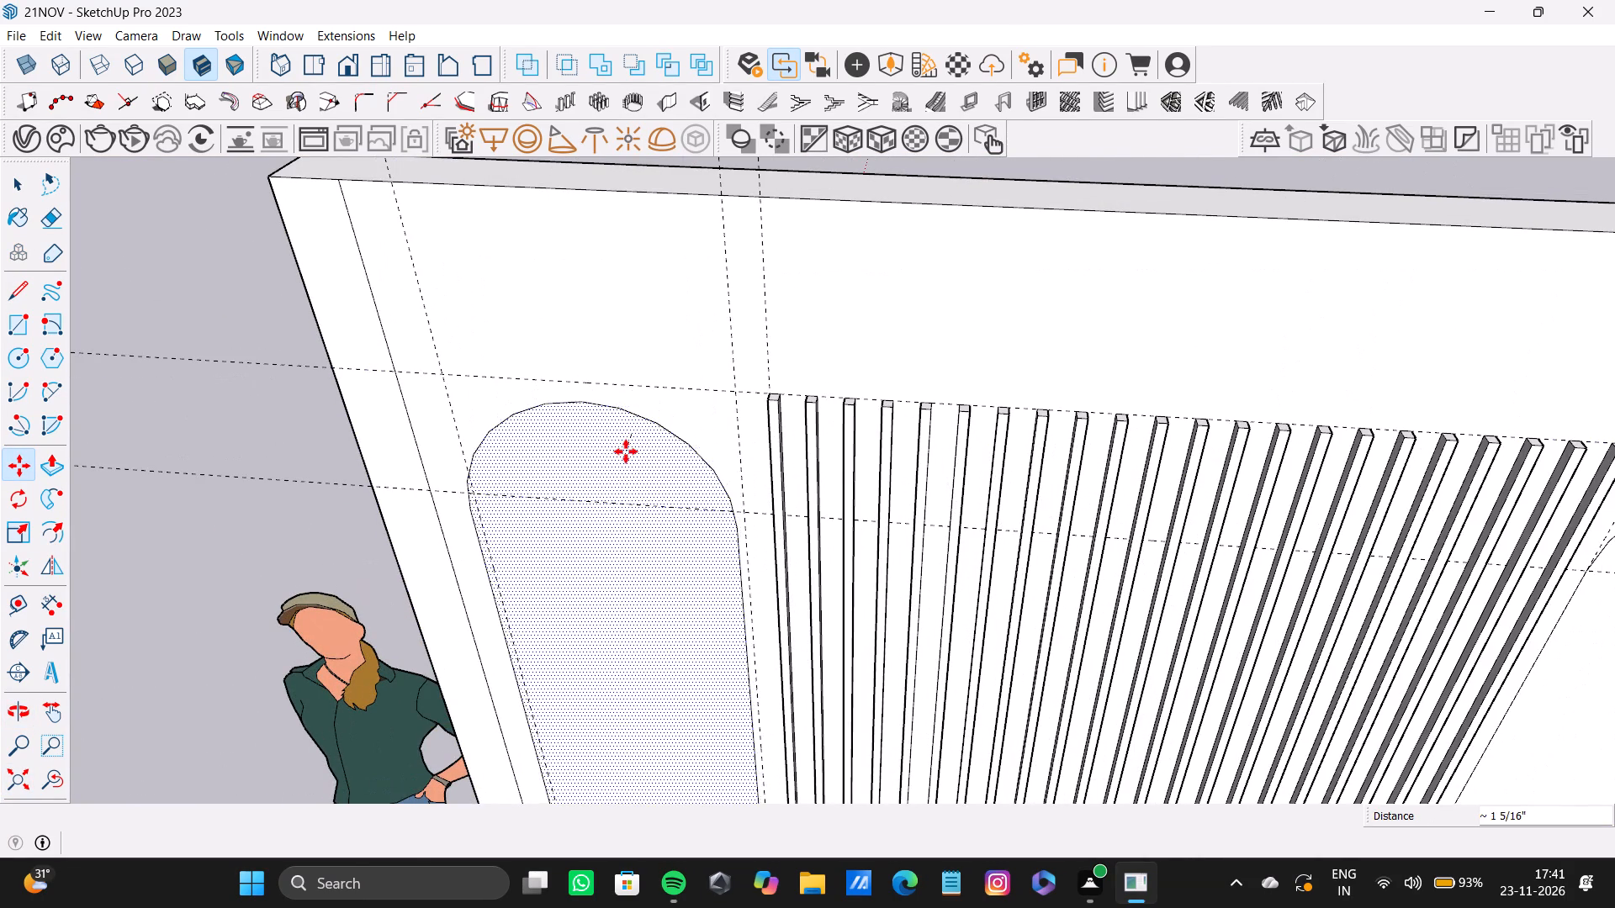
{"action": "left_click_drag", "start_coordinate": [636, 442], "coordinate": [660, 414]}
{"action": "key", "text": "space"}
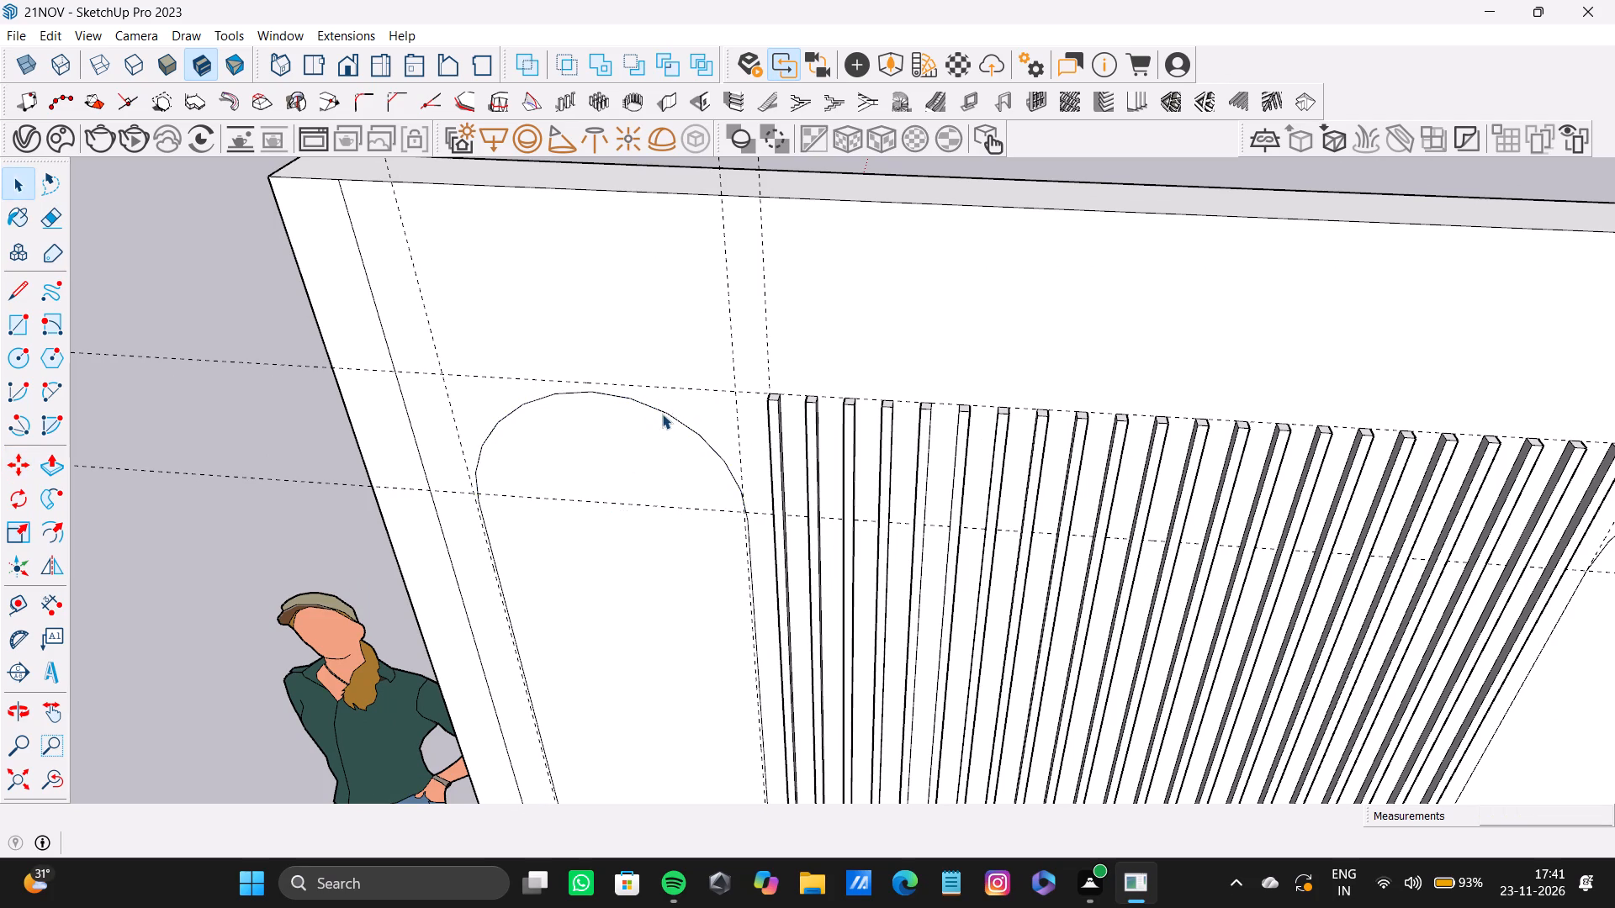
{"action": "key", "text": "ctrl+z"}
Push/pull the rounded-end shape nearest the open front outward from the wall by about 1 1/8".
{"action": "left_click", "coordinate": [584, 404]}
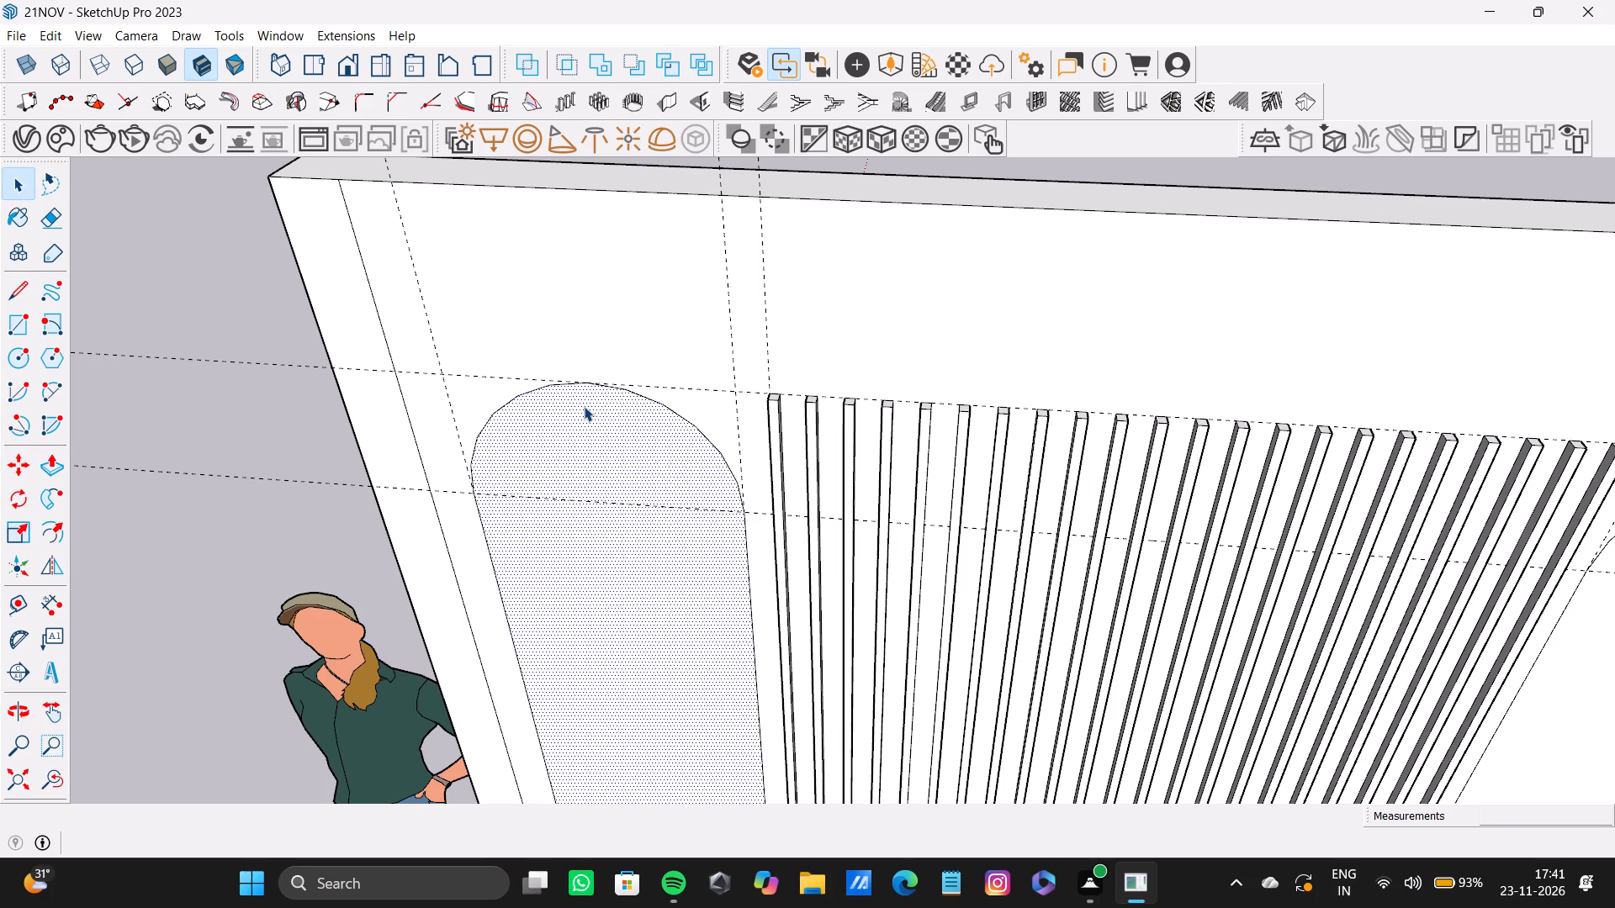
{"action": "left_click", "coordinate": [584, 406]}
{"action": "key", "text": "p"}
{"action": "left_click", "coordinate": [666, 426]}
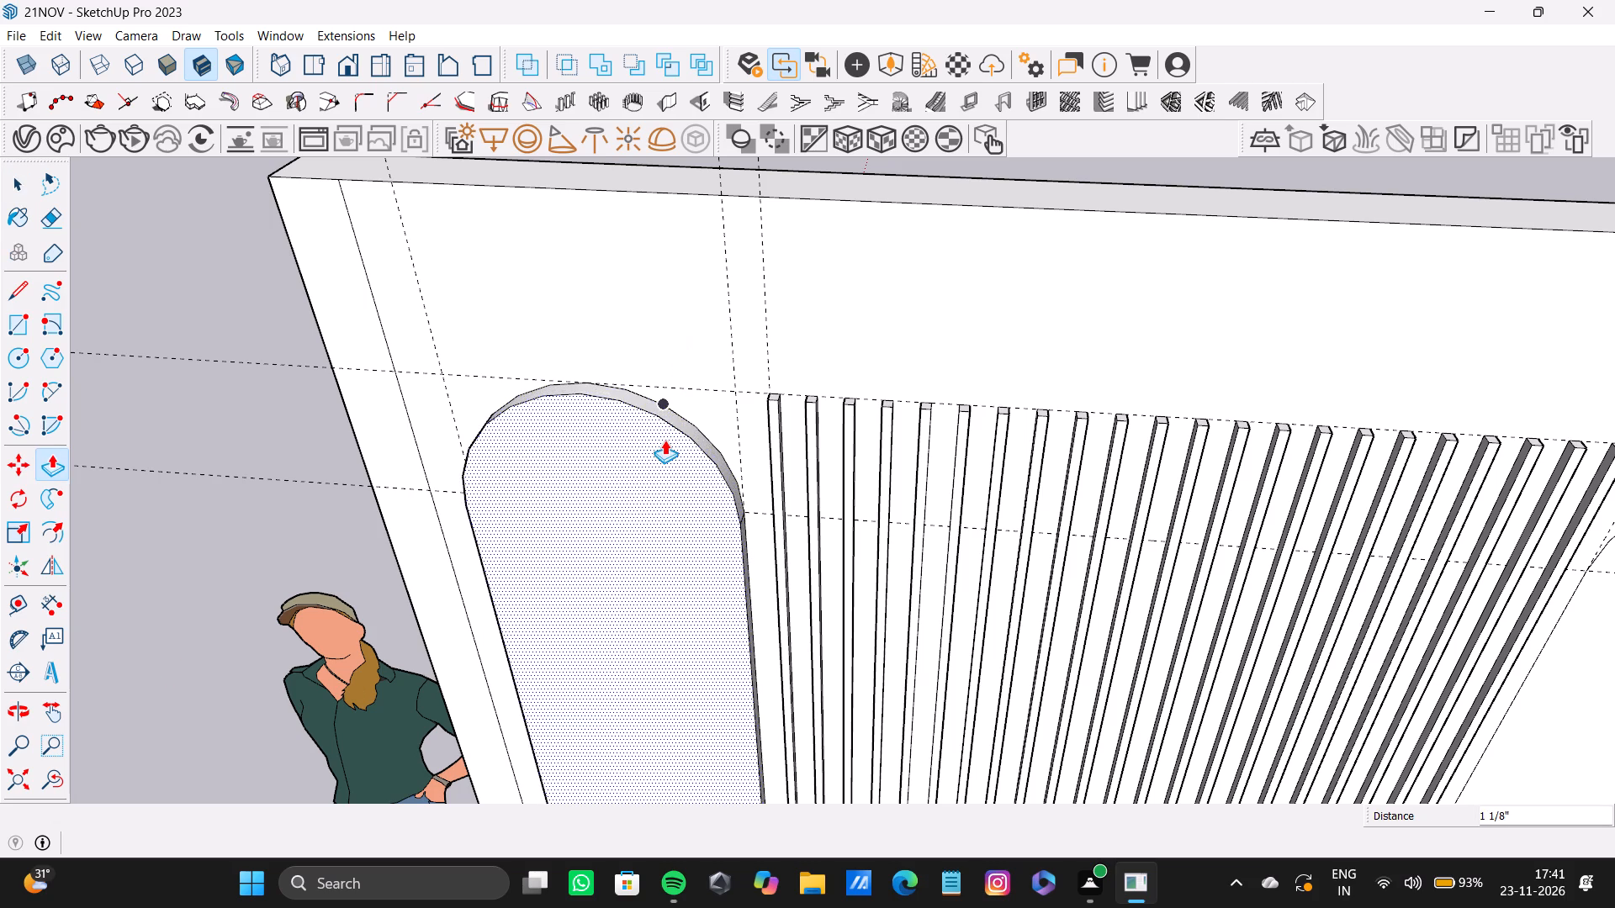
{"action": "scroll", "coordinate": [638, 479], "scroll_direction": "down", "scroll_amount": 9}
{"action": "middle_click_drag", "start_coordinate": [680, 486], "coordinate": [506, 428], "text": "shift"}
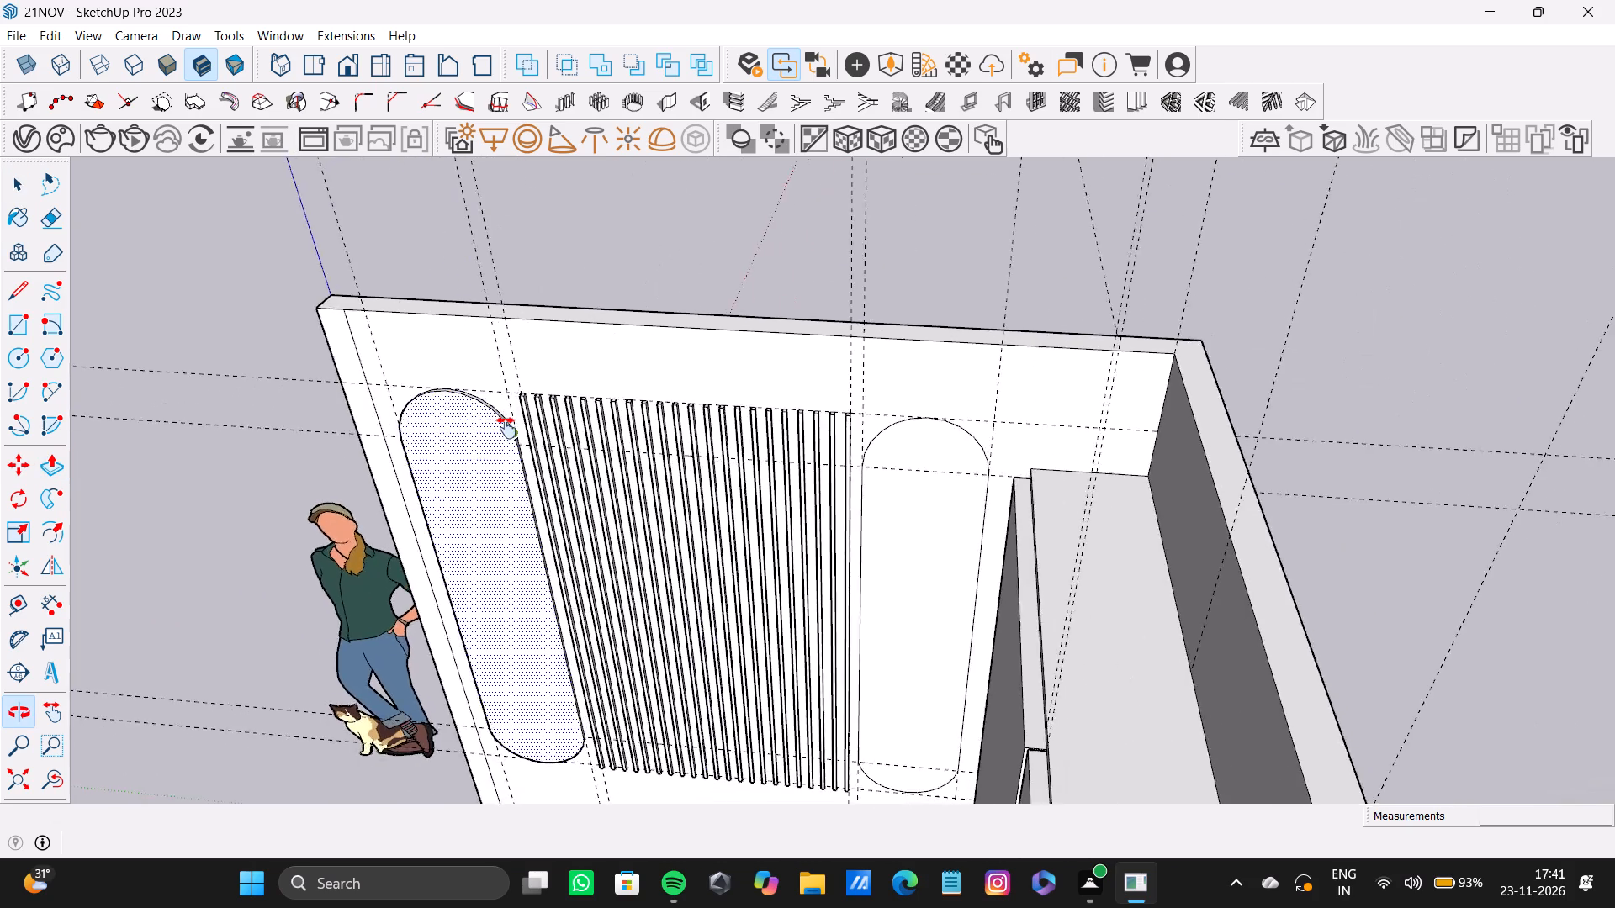
{"action": "middle_click_drag", "start_coordinate": [506, 428], "coordinate": [636, 576], "text": "shift"}
{"action": "scroll", "coordinate": [636, 576], "scroll_direction": "down", "scroll_amount": 1}
{"action": "key", "text": "space"}
Push/pull the rounded-end shape beside the wardrobe outward from the wall by about 9/16".
{"action": "scroll", "coordinate": [982, 502], "scroll_direction": "up", "scroll_amount": 7}
{"action": "left_click", "coordinate": [1014, 529]}
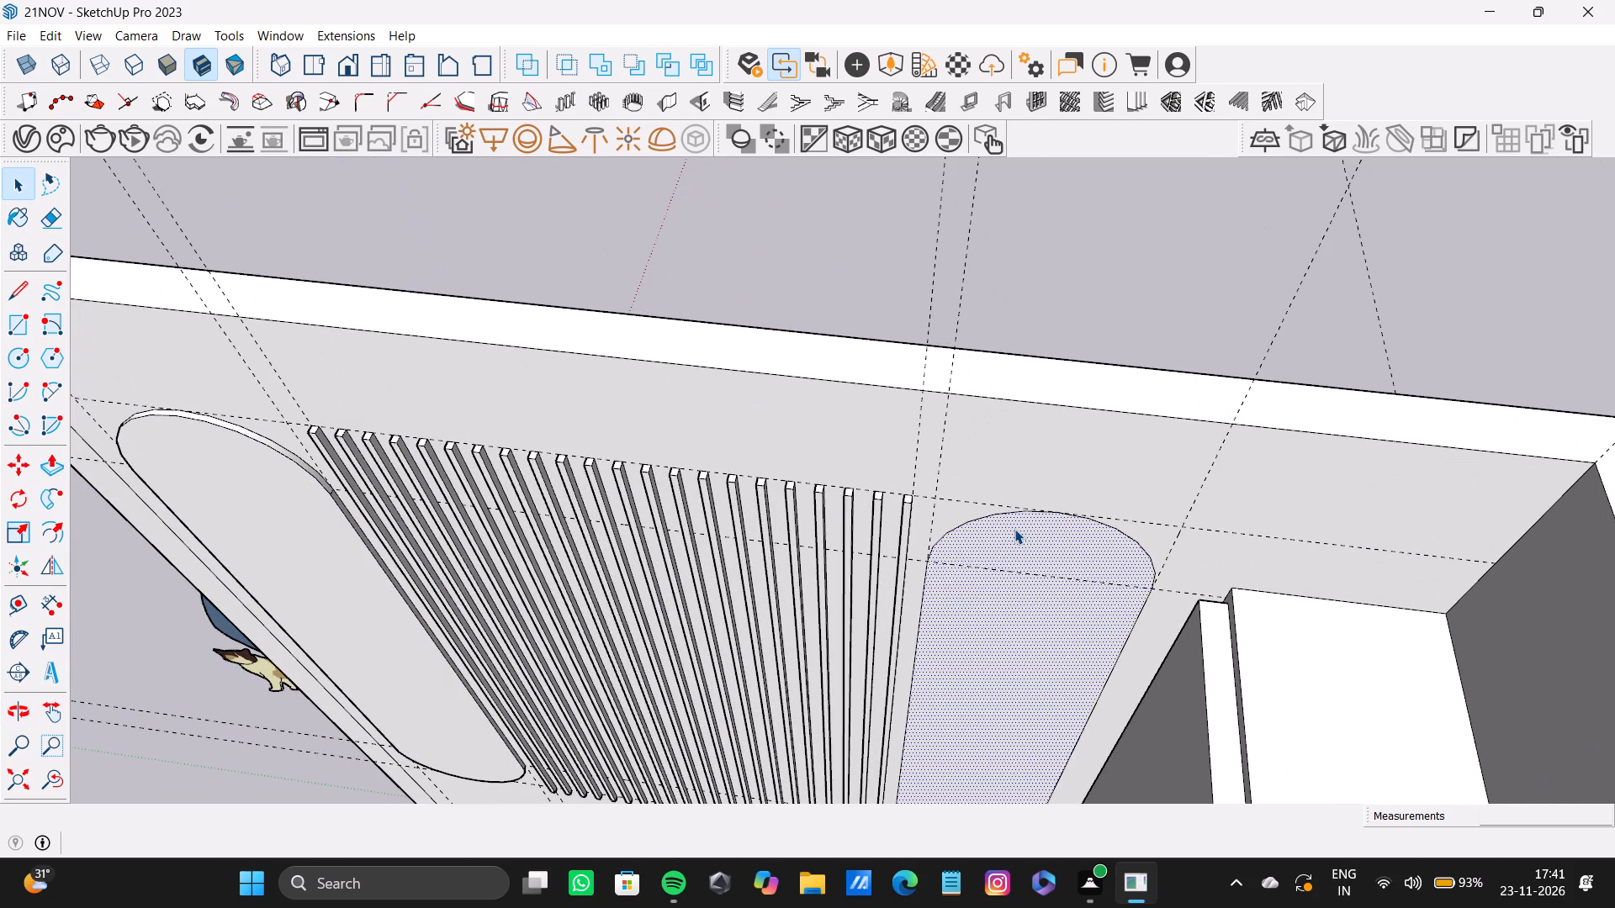
{"action": "key", "text": "p"}
{"action": "left_click", "coordinate": [1013, 535]}
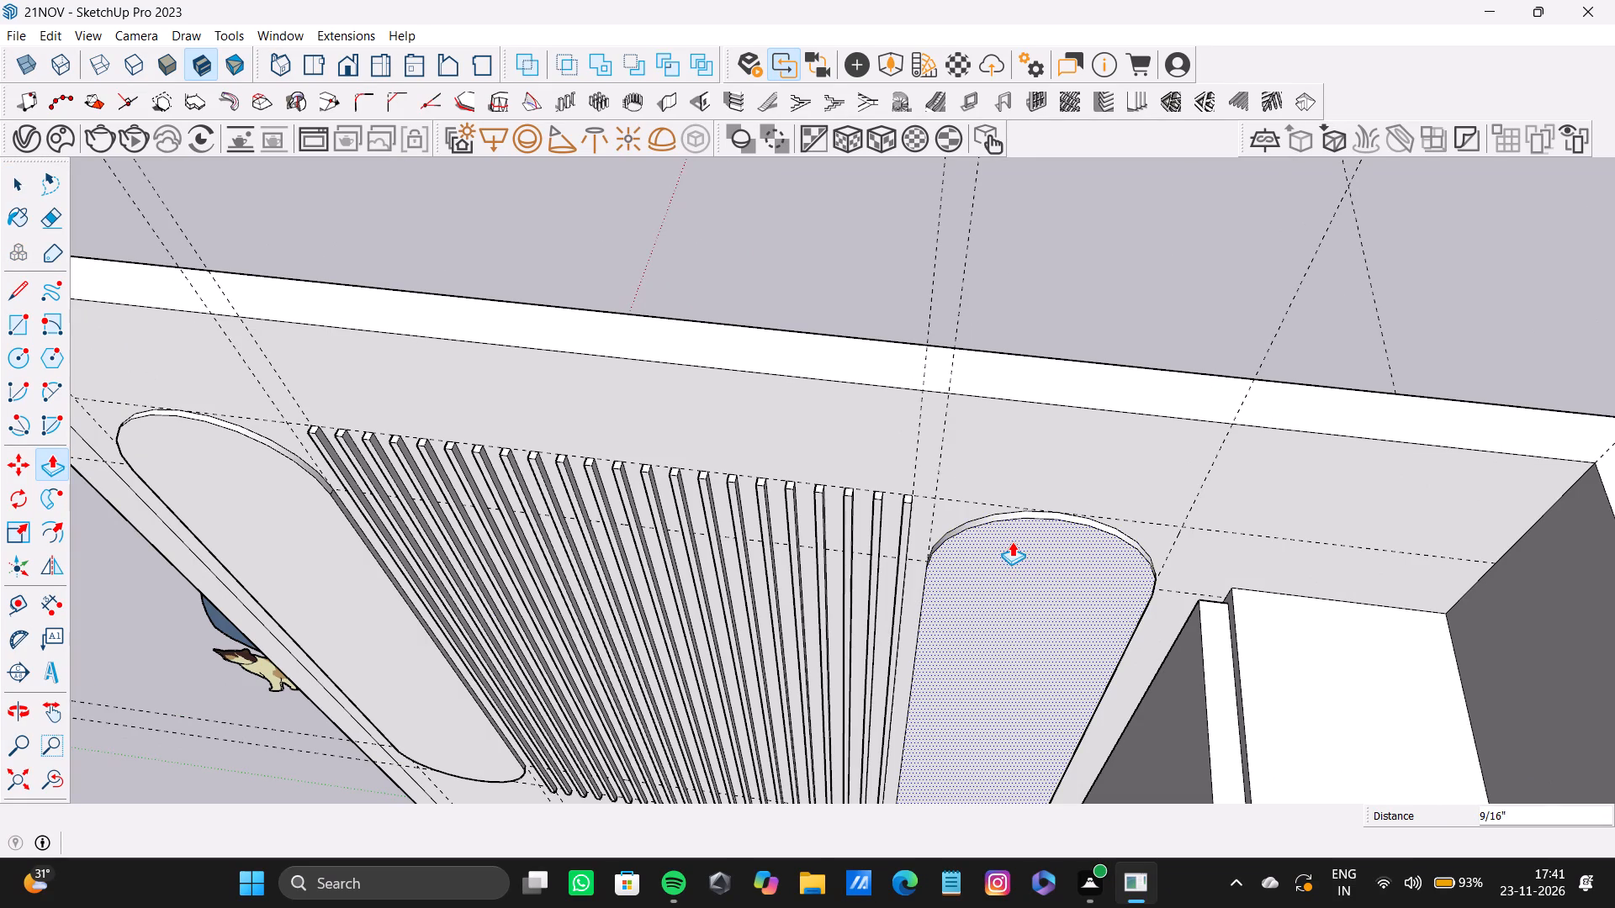
{"action": "key", "text": "space"}
Push/pull the face of the raised rounded panel nearest the open front by about 1/16".
{"action": "left_click", "coordinate": [287, 478]}
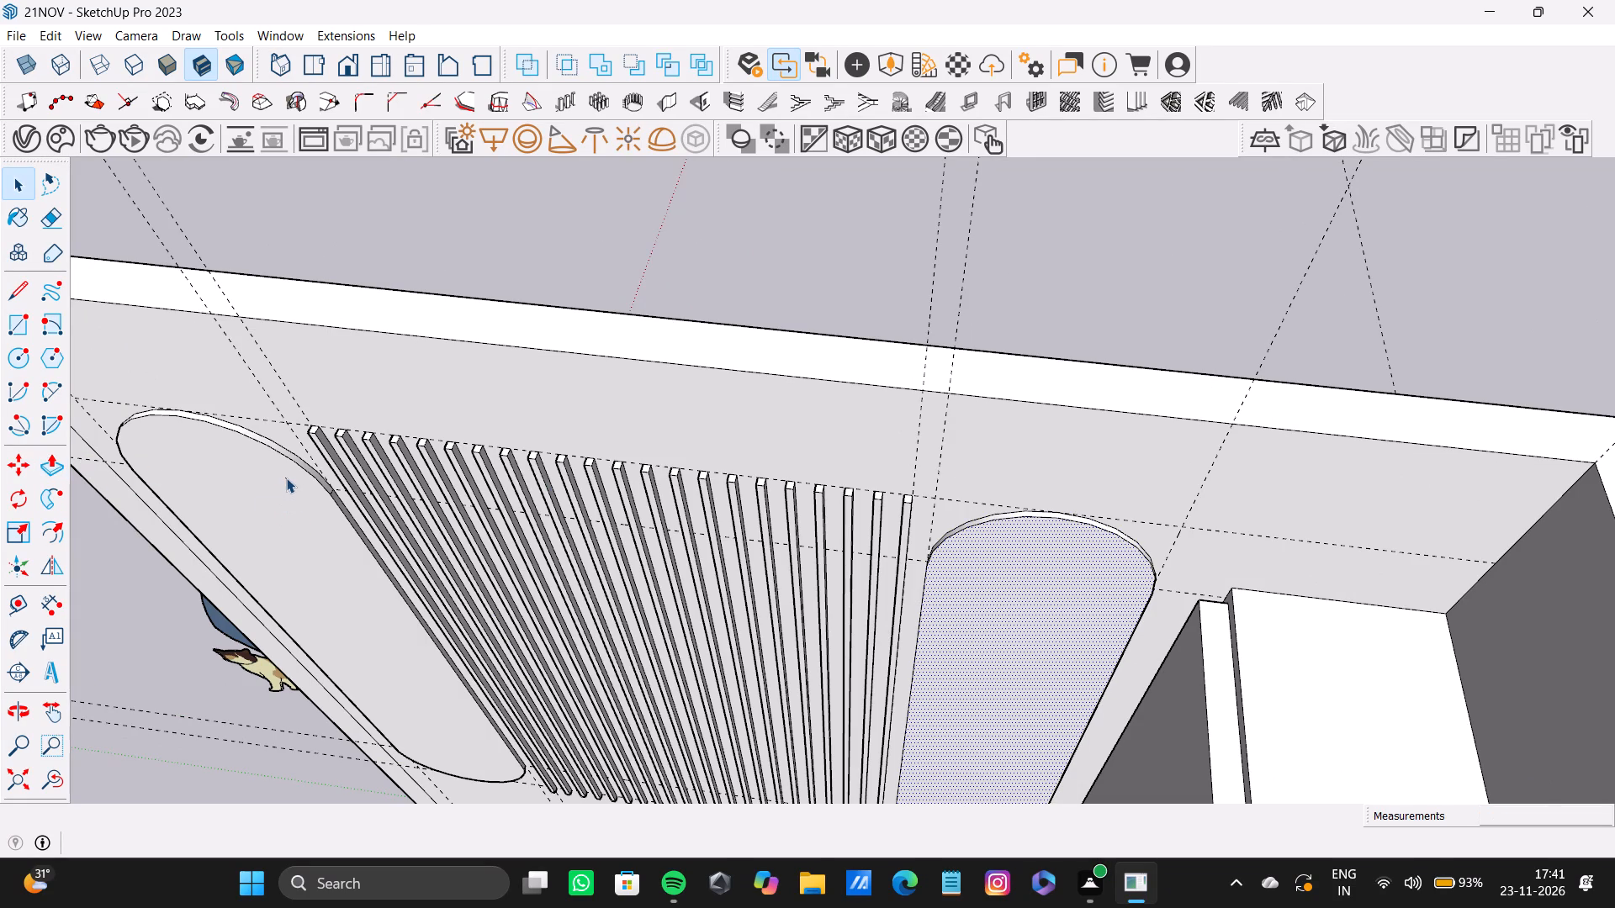
{"action": "key", "text": "p"}
{"action": "left_click", "coordinate": [285, 478]}
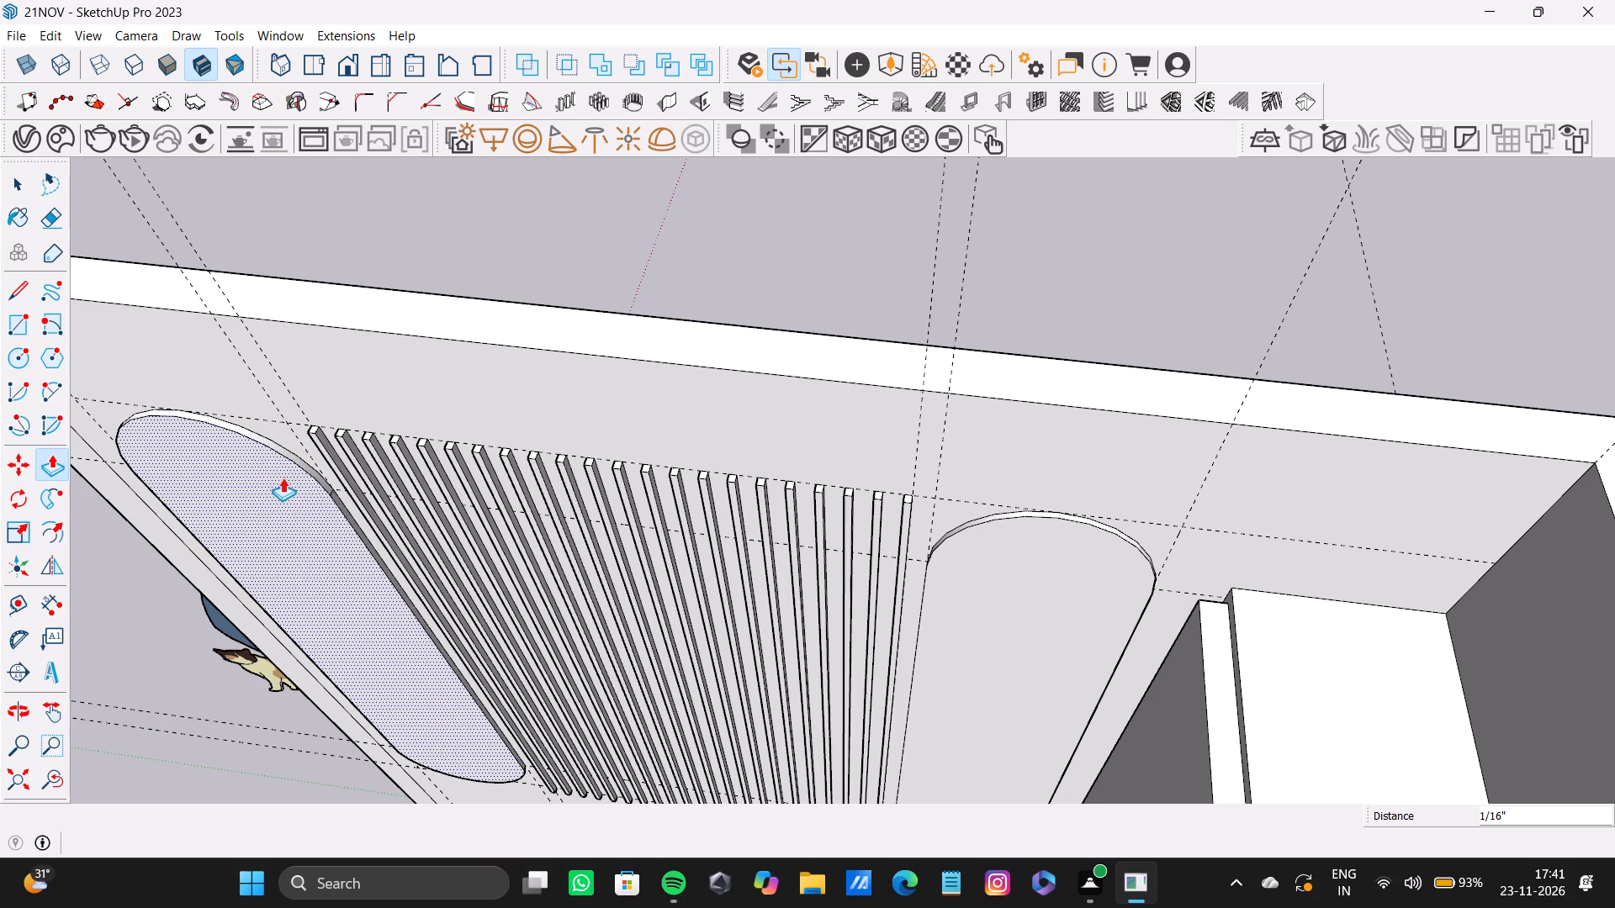
{"action": "key", "text": "space"}
Examine the strip-and-panel wall, the wardrobe, the doorway and the opposite wall from several angles.
{"action": "left_click", "coordinate": [970, 561]}
{"action": "key", "text": "bracketleft"}
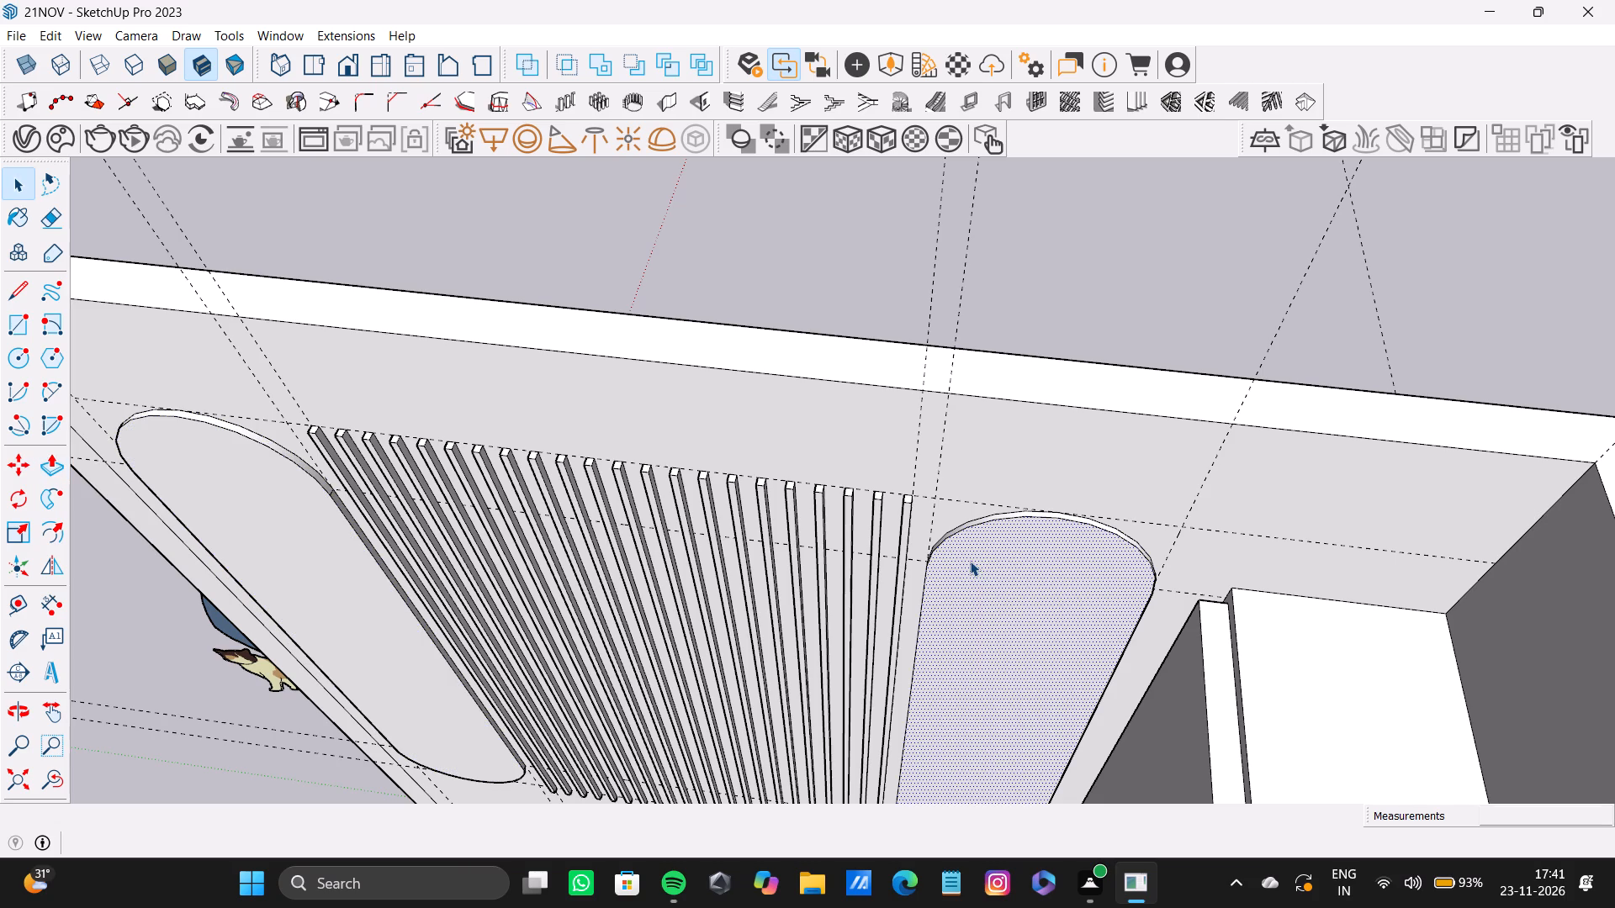
{"action": "left_click_drag", "start_coordinate": [970, 557], "coordinate": [933, 562]}
{"action": "scroll", "coordinate": [547, 604], "scroll_direction": "down", "scroll_amount": 8}
{"action": "middle_click_drag", "start_coordinate": [533, 622], "coordinate": [749, 458]}
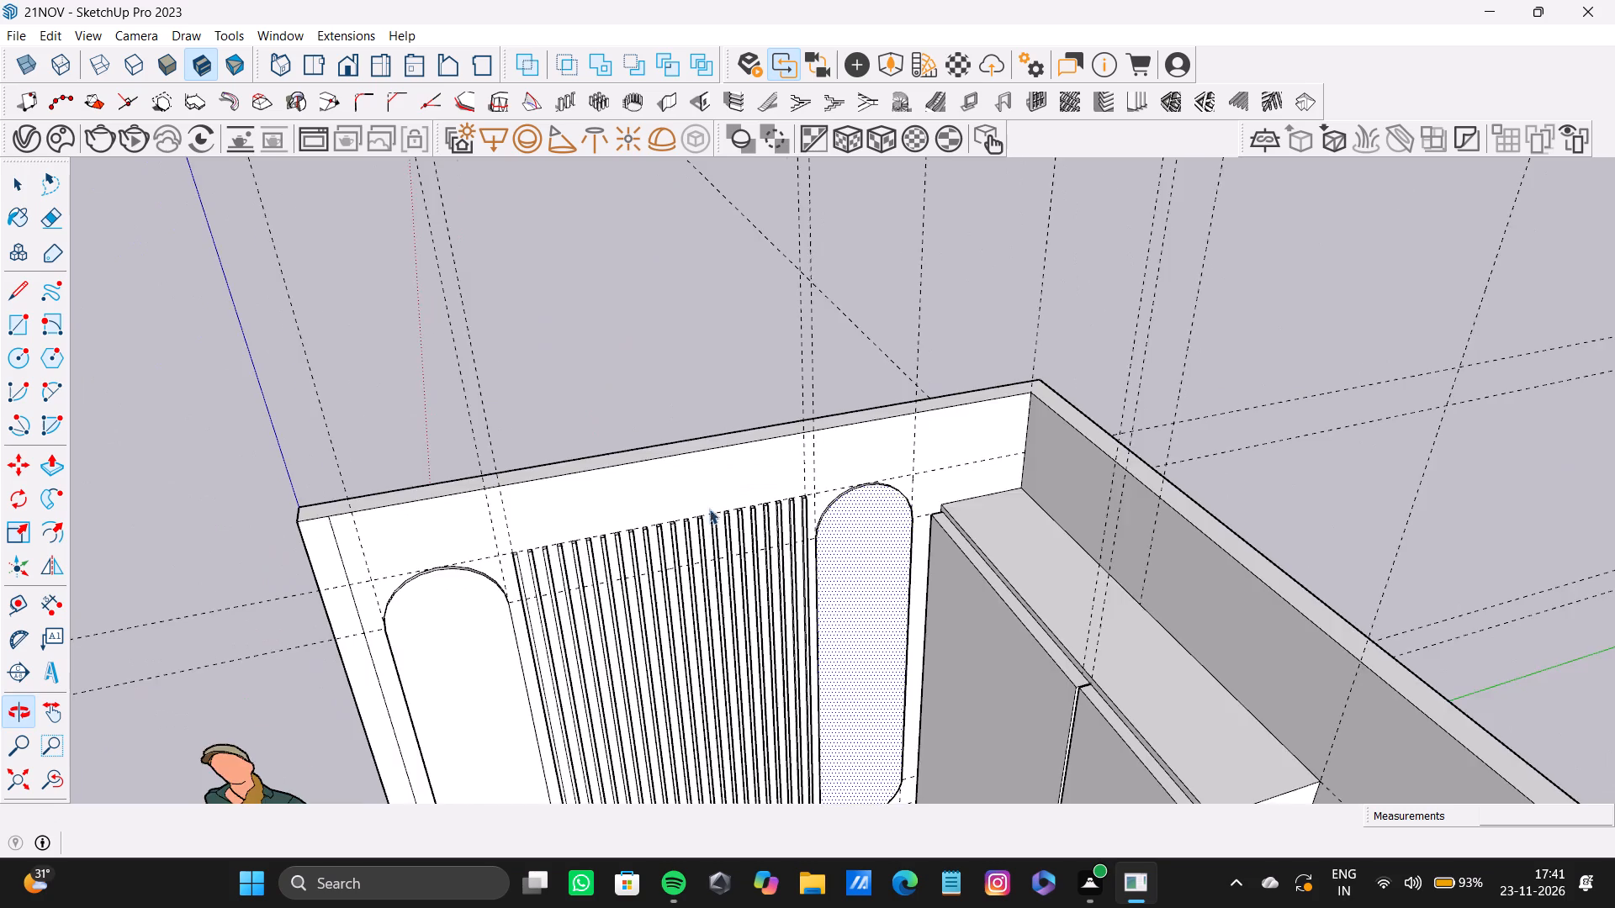
{"action": "scroll", "coordinate": [709, 551], "scroll_direction": "down", "scroll_amount": 6}
{"action": "middle_click_drag", "start_coordinate": [713, 559], "coordinate": [887, 368], "text": "shift"}
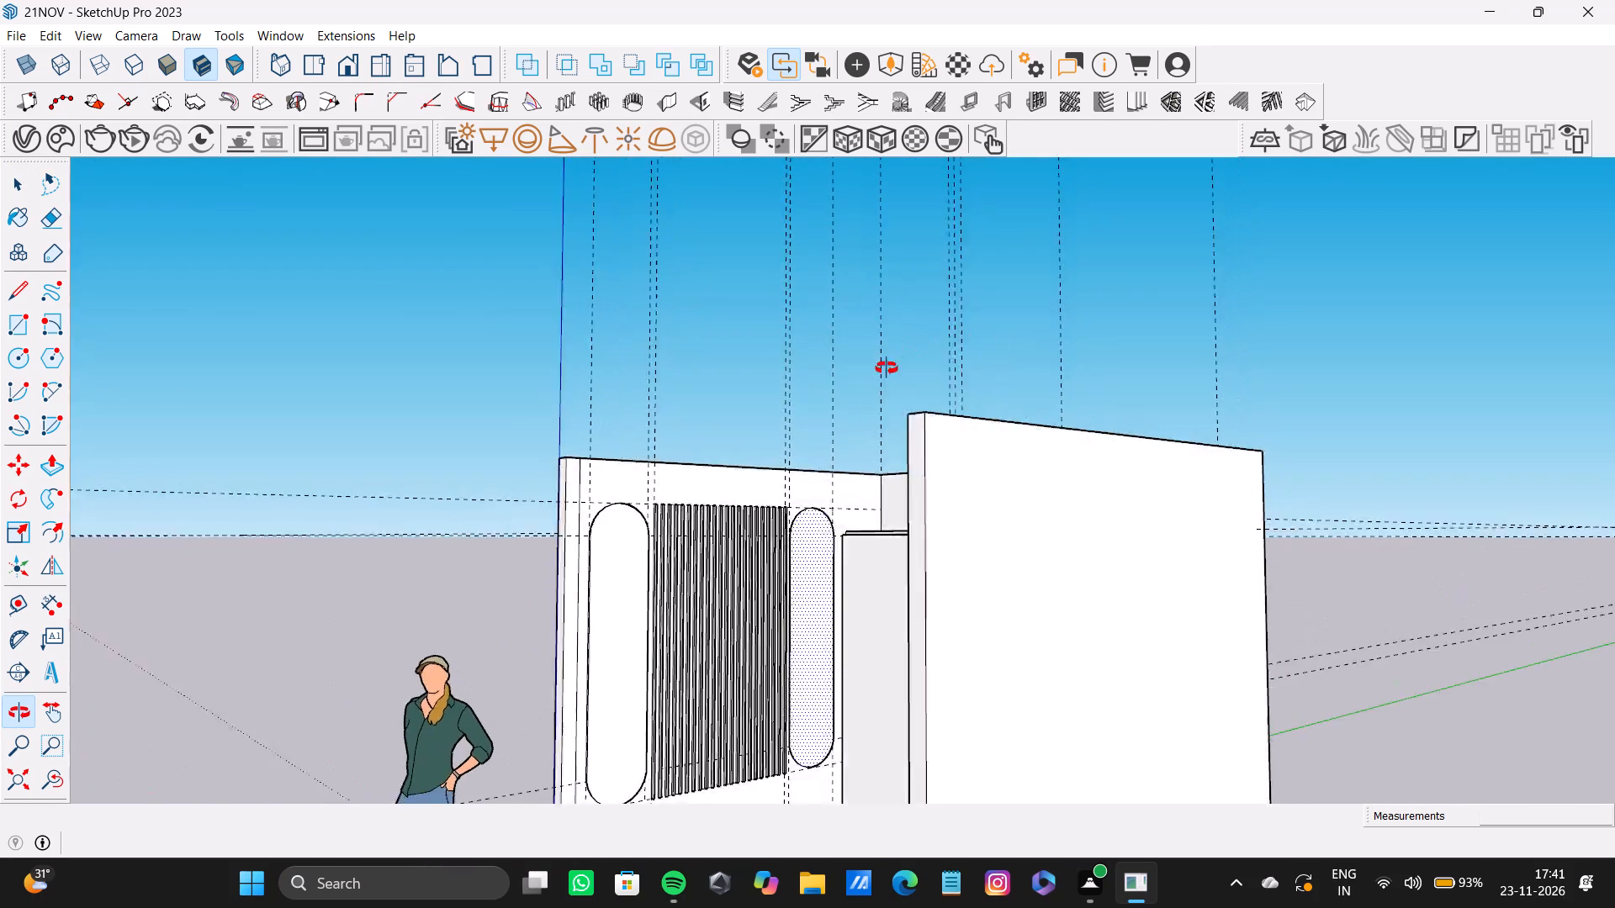
{"action": "middle_click_drag", "start_coordinate": [887, 368], "coordinate": [542, 623], "text": "shift"}
{"action": "scroll", "coordinate": [631, 502], "scroll_direction": "up", "scroll_amount": 9}
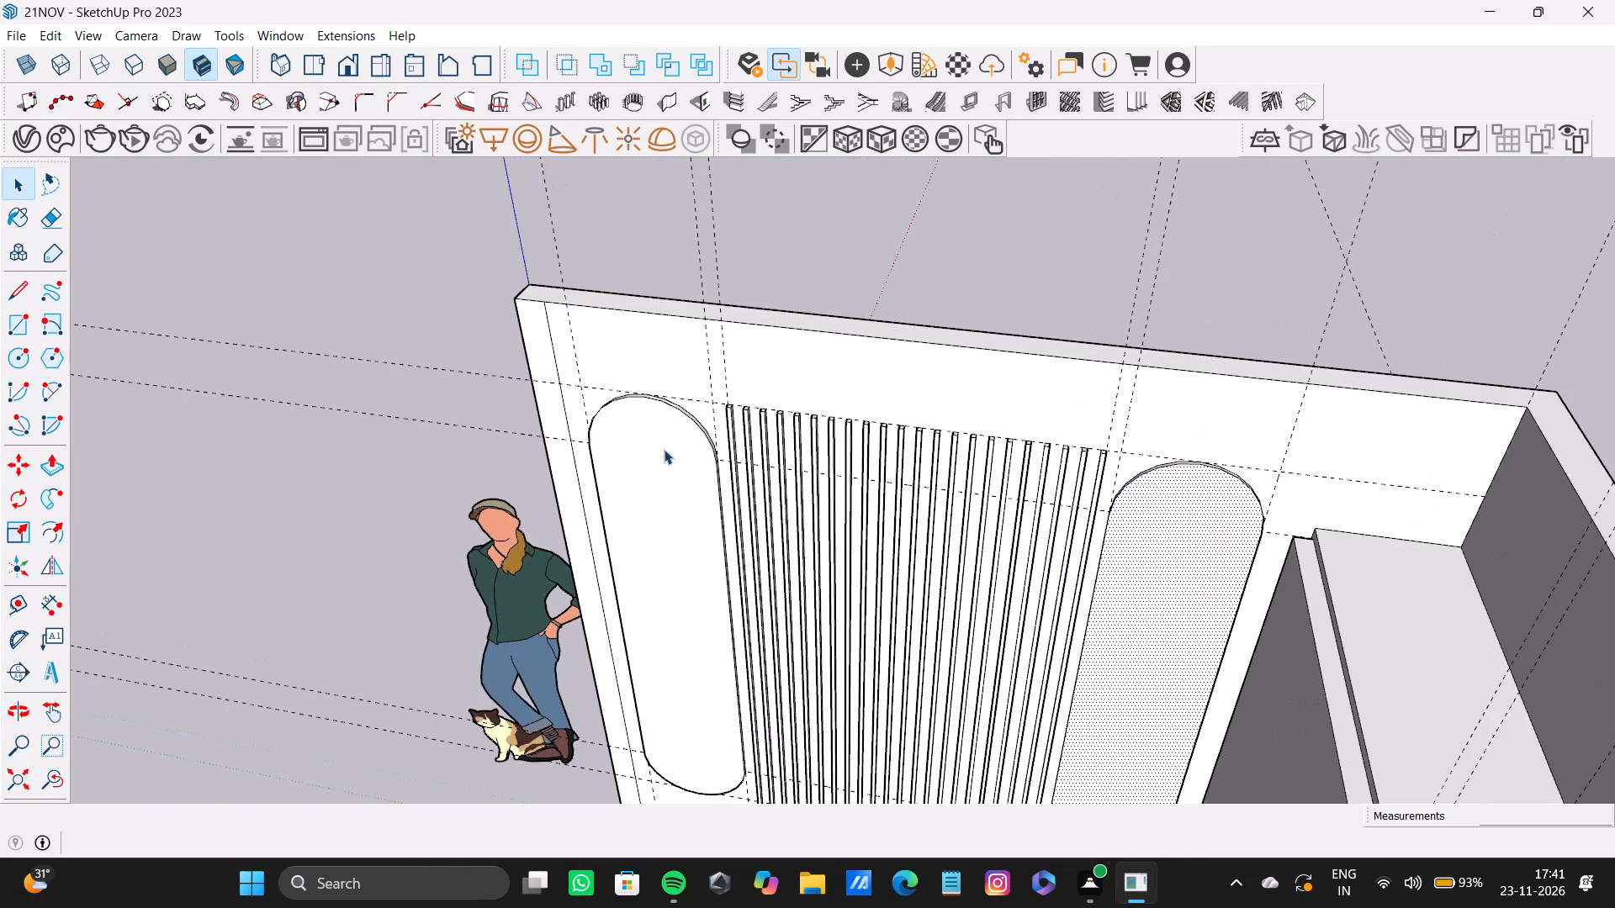
{"action": "scroll", "coordinate": [913, 526], "scroll_direction": "down", "scroll_amount": 8}
{"action": "middle_click_drag", "start_coordinate": [913, 532], "coordinate": [1212, 543], "text": "shift"}
{"action": "scroll", "coordinate": [940, 583], "scroll_direction": "up", "scroll_amount": 5}
{"action": "middle_click_drag", "start_coordinate": [942, 576], "coordinate": [809, 592], "text": "shift"}
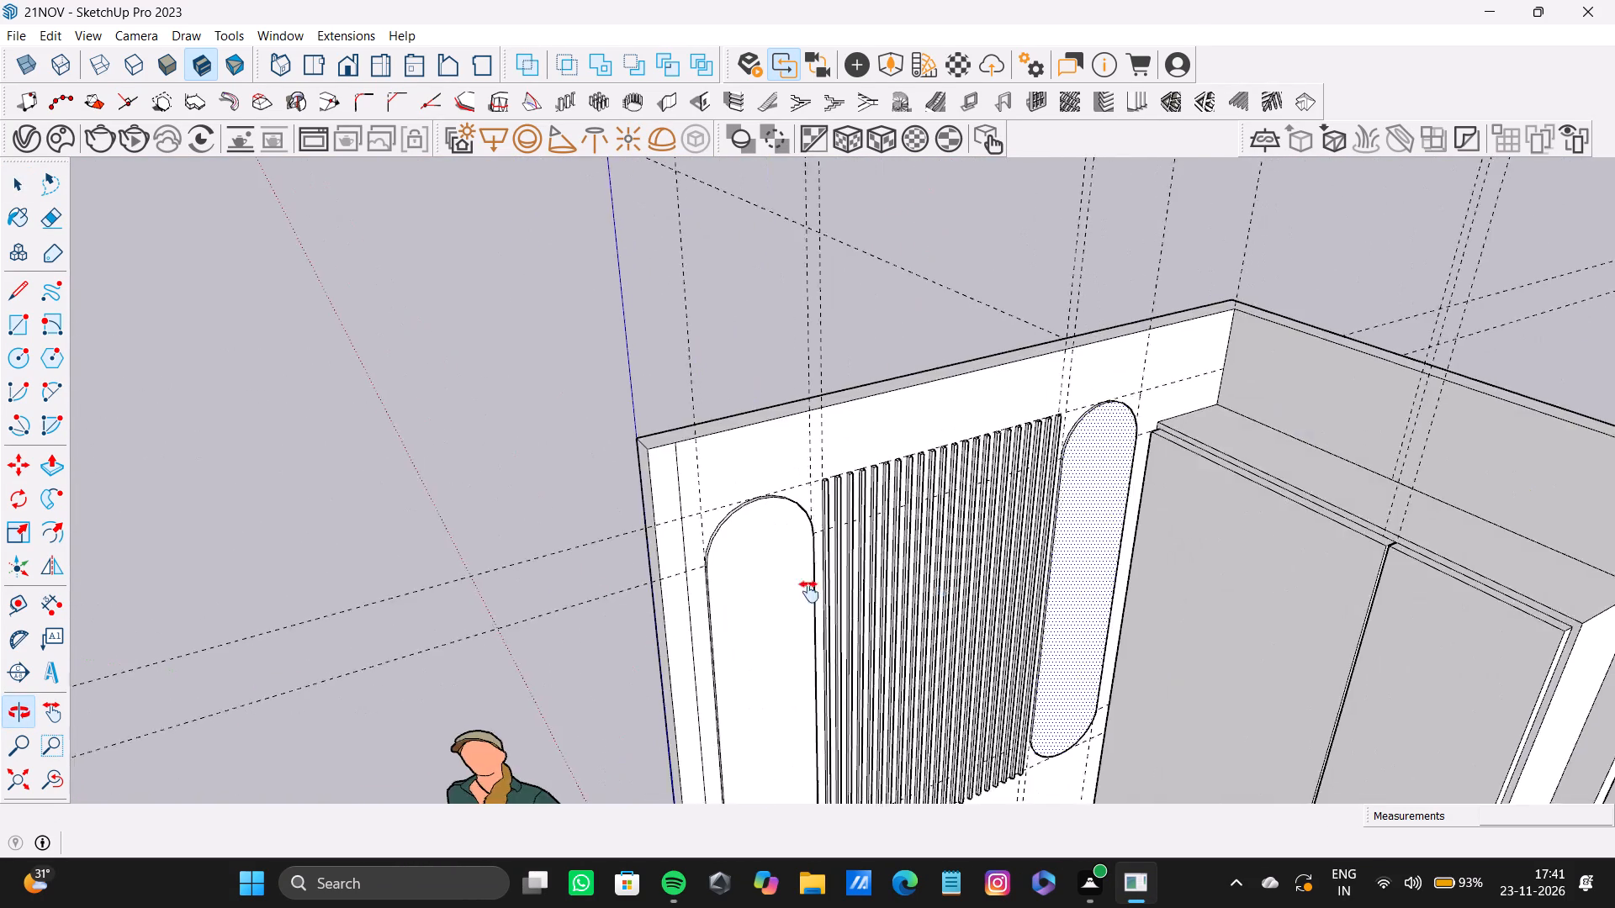
{"action": "middle_click_drag", "start_coordinate": [809, 592], "coordinate": [1109, 573], "text": "shift"}
{"action": "middle_click_drag", "start_coordinate": [683, 473], "coordinate": [522, 559], "text": "shift"}
{"action": "scroll", "coordinate": [786, 504], "scroll_direction": "down", "scroll_amount": 3}
{"action": "middle_click_drag", "start_coordinate": [786, 504], "coordinate": [1046, 544], "text": "shift"}
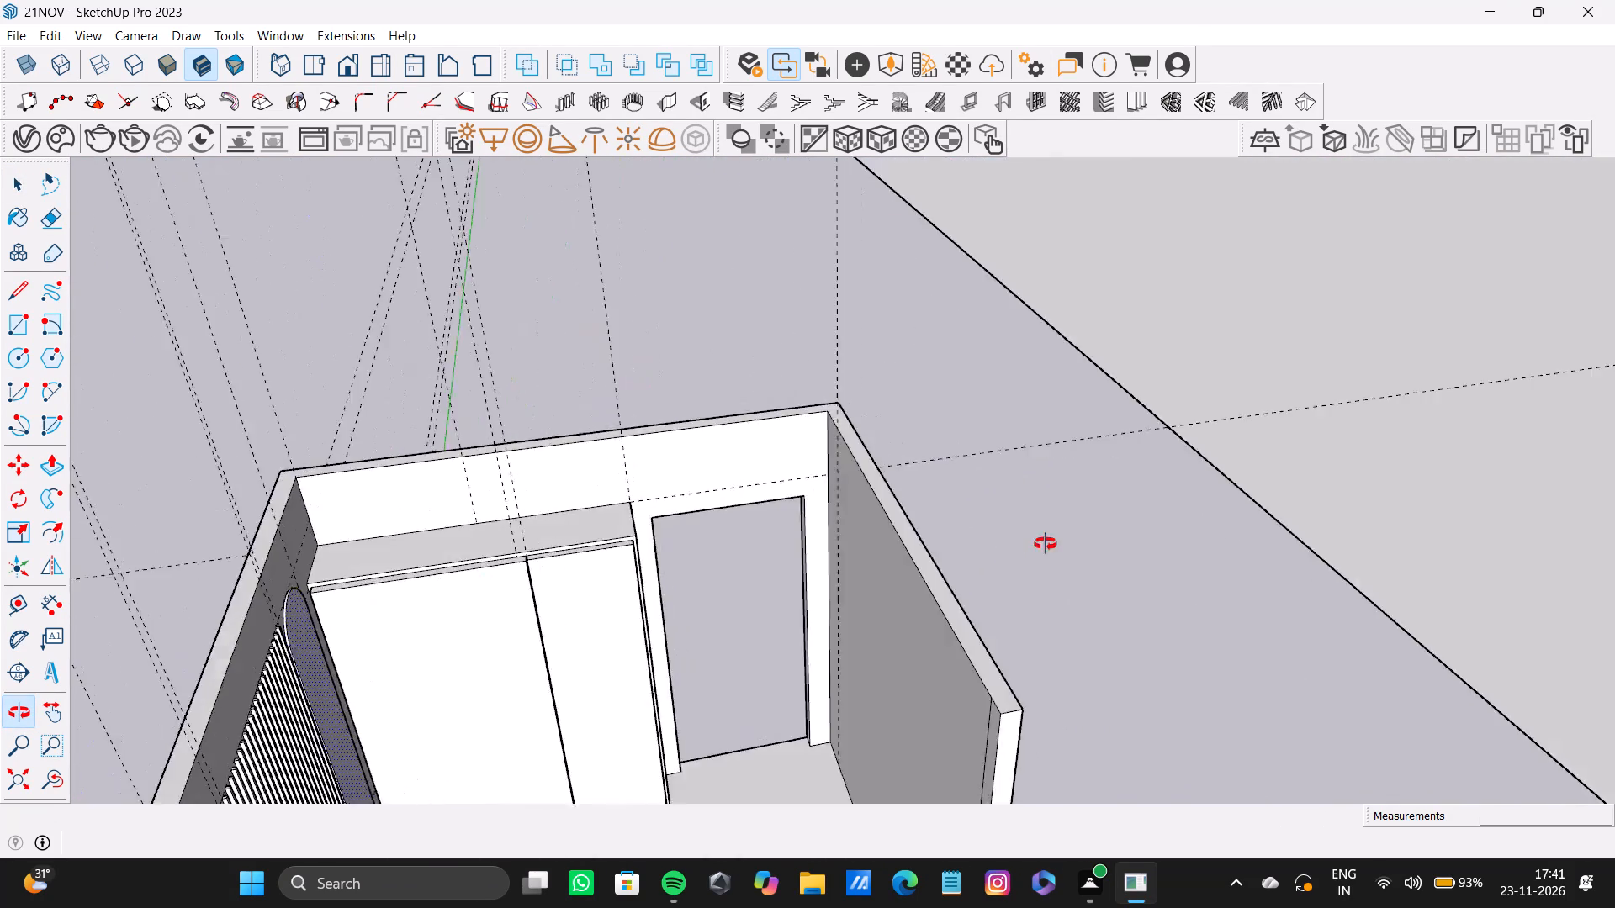
{"action": "middle_click_drag", "start_coordinate": [1046, 544], "coordinate": [748, 592], "text": "shift"}
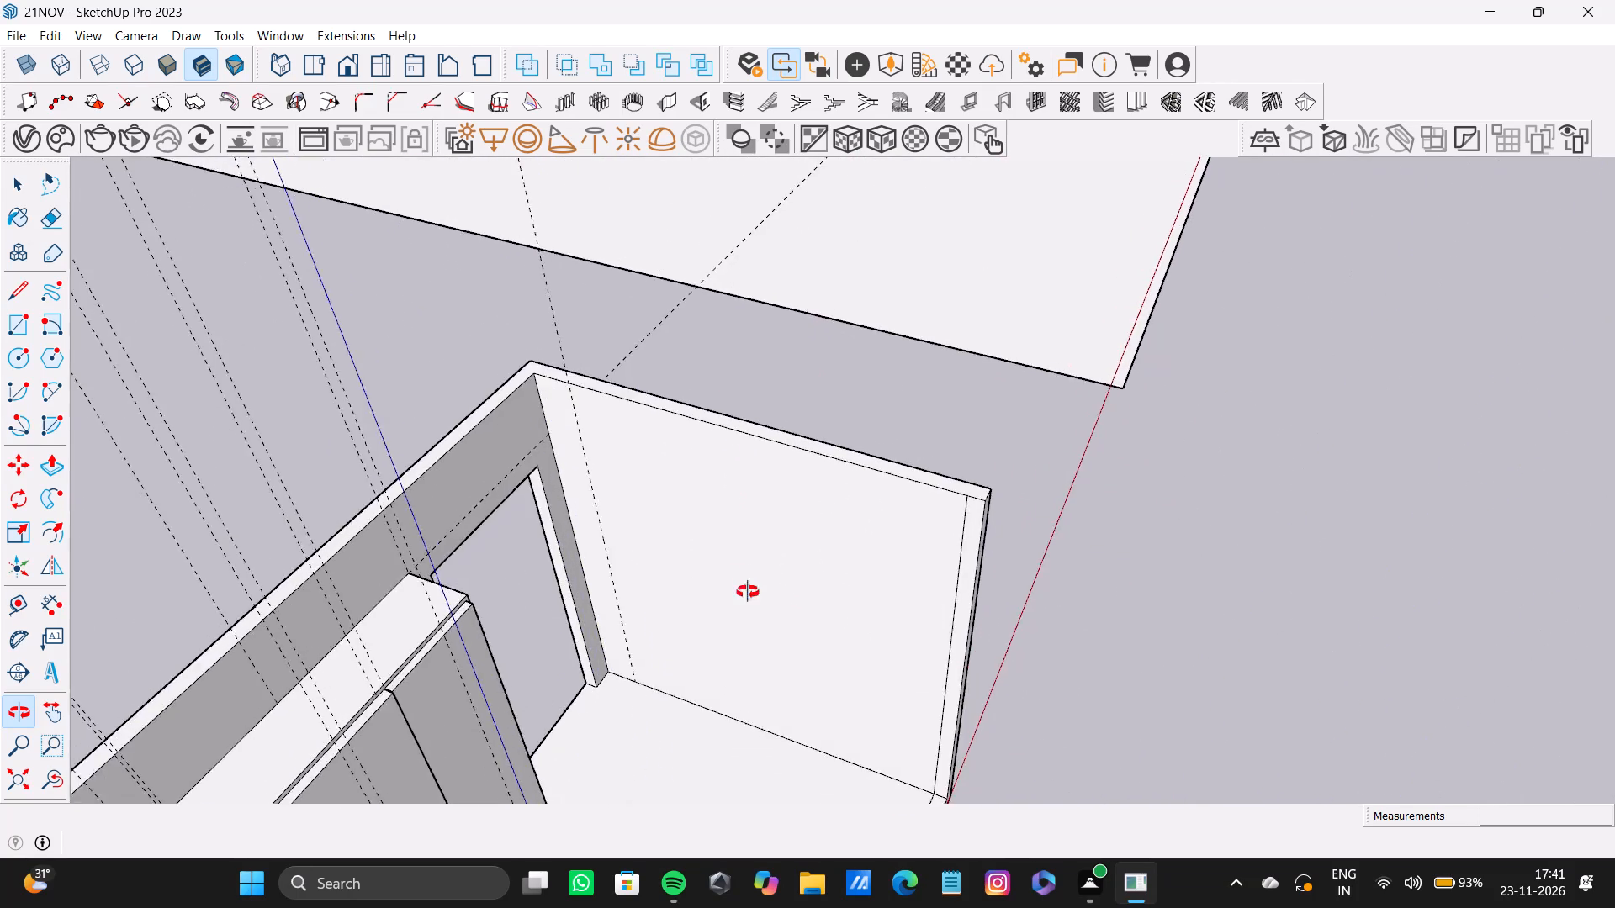
{"action": "middle_click_drag", "start_coordinate": [748, 592], "coordinate": [429, 400], "text": "shift"}
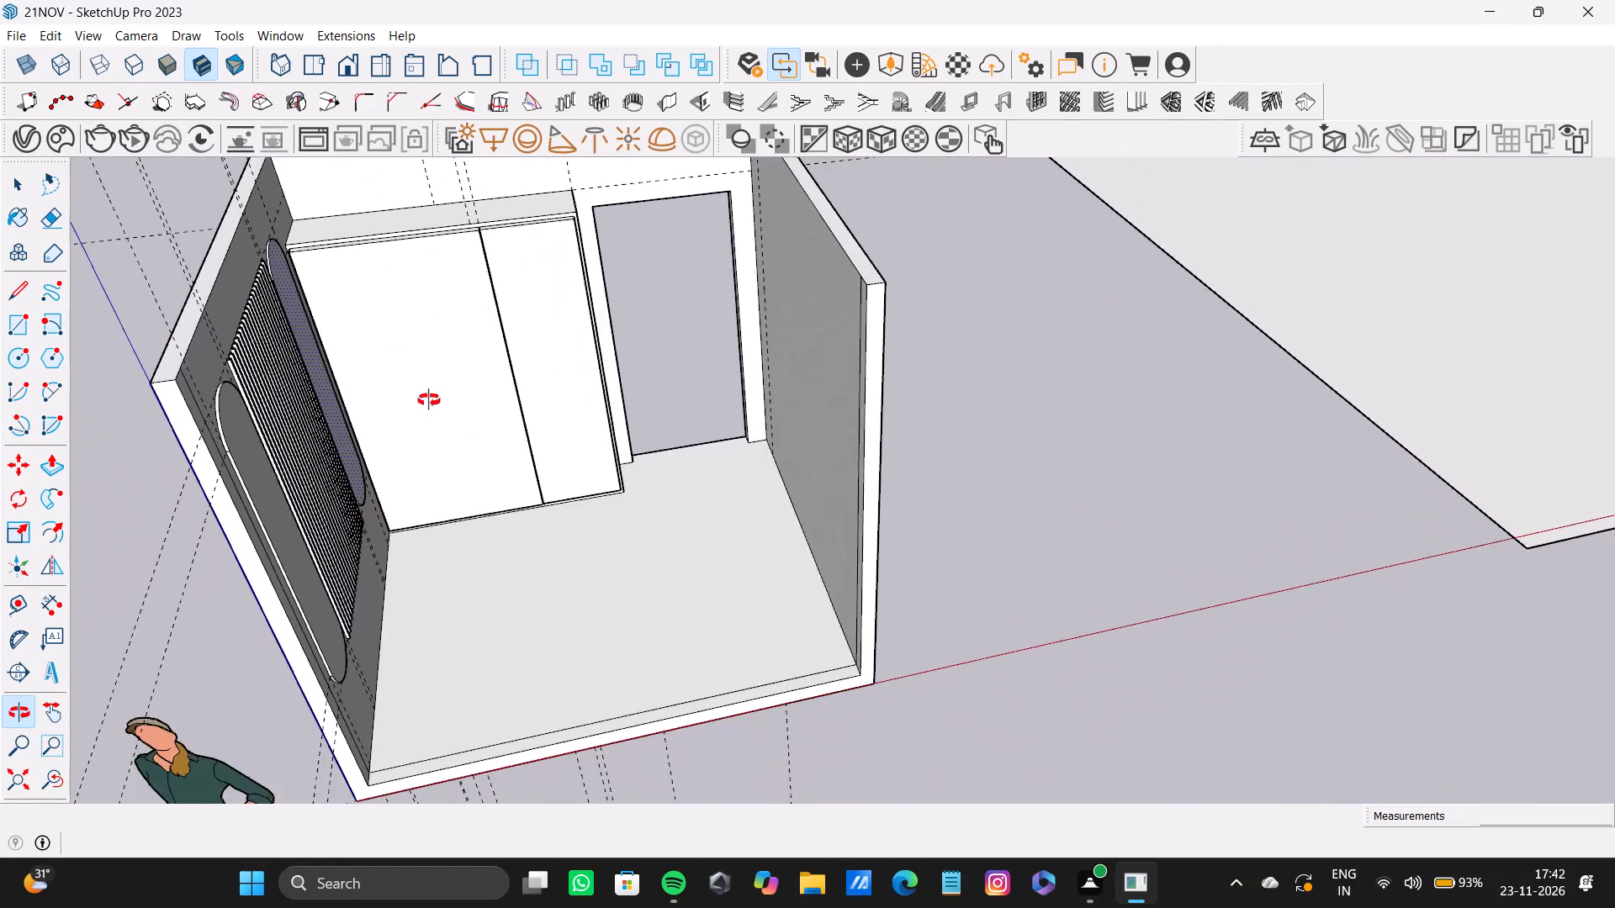
{"action": "middle_click_drag", "start_coordinate": [429, 400], "coordinate": [278, 327], "text": "shift"}
{"action": "scroll", "coordinate": [229, 270], "scroll_direction": "down", "scroll_amount": 1}
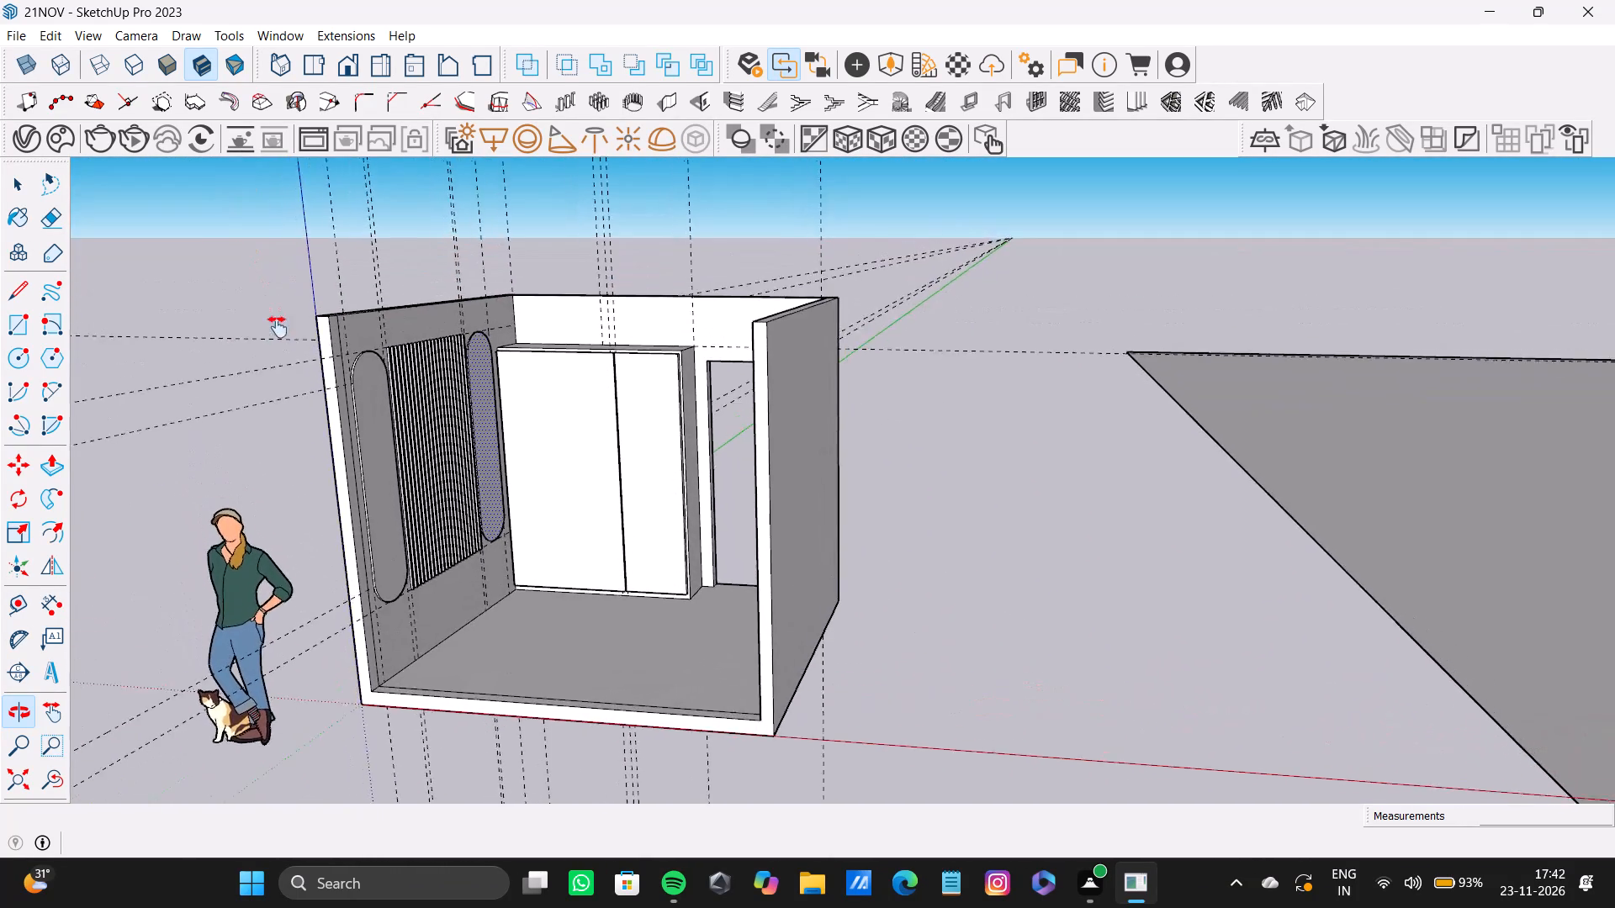
{"action": "middle_click_drag", "start_coordinate": [278, 327], "coordinate": [943, 607], "text": "shift"}
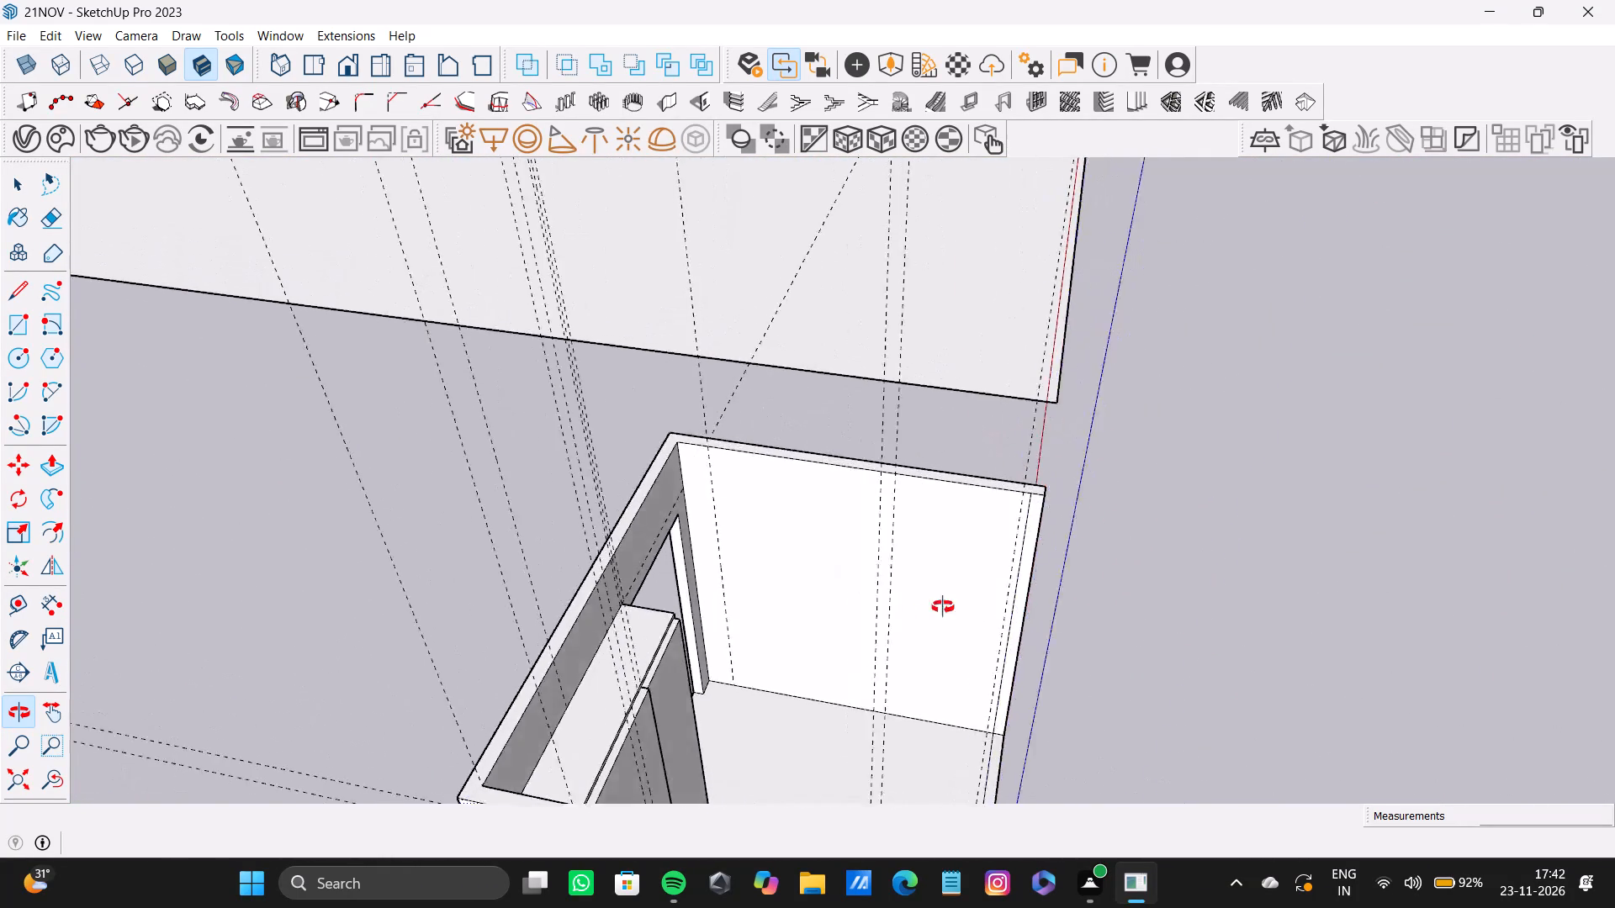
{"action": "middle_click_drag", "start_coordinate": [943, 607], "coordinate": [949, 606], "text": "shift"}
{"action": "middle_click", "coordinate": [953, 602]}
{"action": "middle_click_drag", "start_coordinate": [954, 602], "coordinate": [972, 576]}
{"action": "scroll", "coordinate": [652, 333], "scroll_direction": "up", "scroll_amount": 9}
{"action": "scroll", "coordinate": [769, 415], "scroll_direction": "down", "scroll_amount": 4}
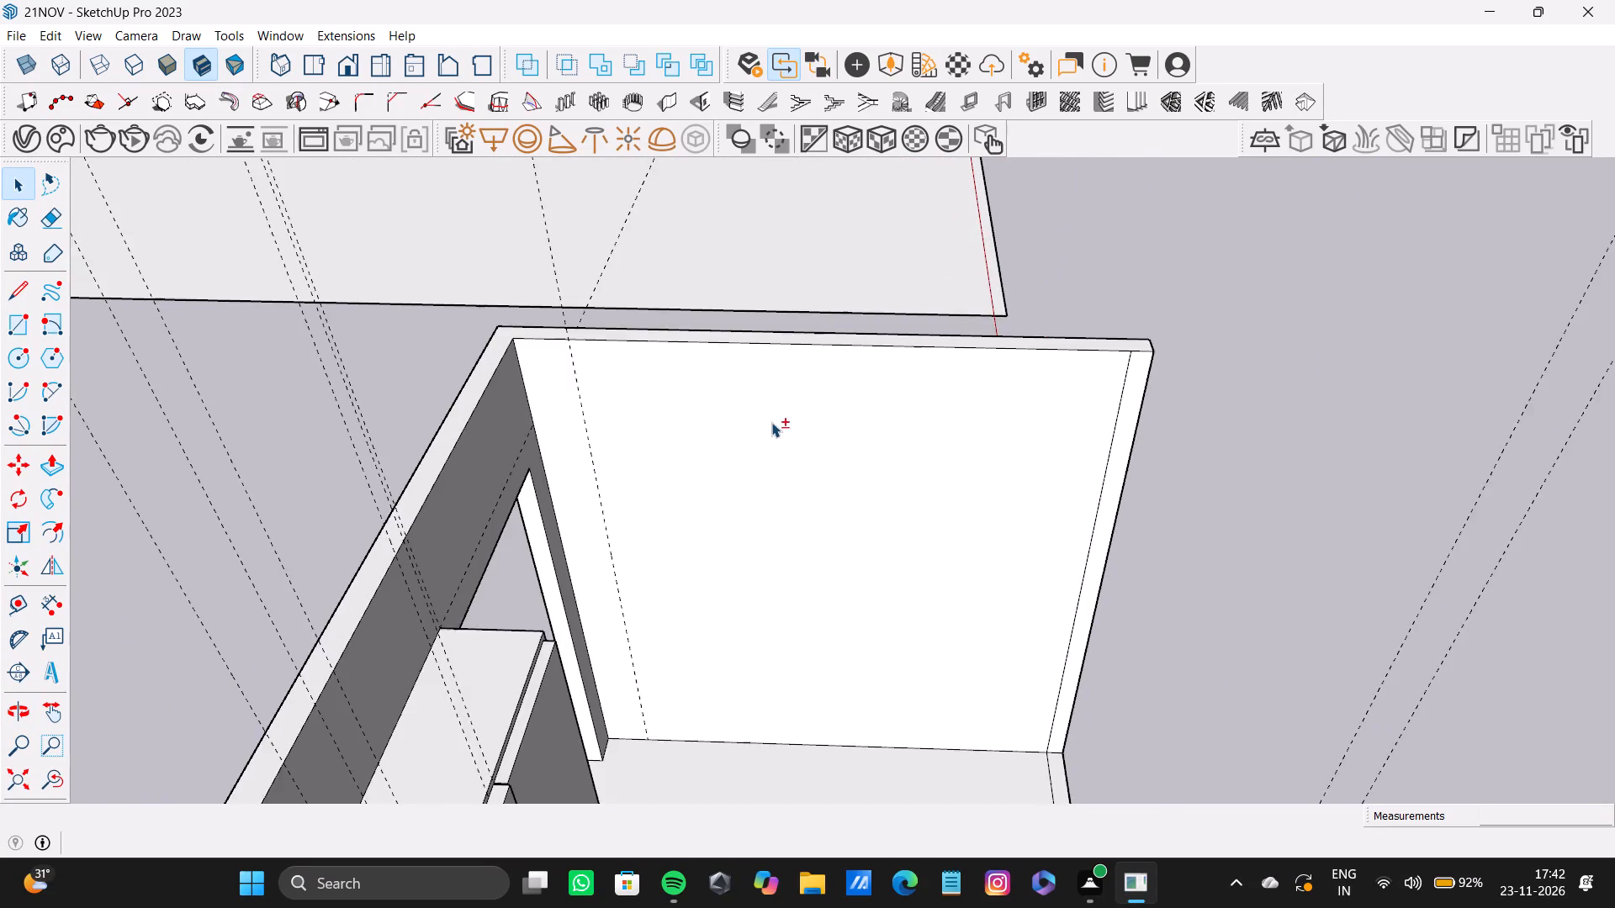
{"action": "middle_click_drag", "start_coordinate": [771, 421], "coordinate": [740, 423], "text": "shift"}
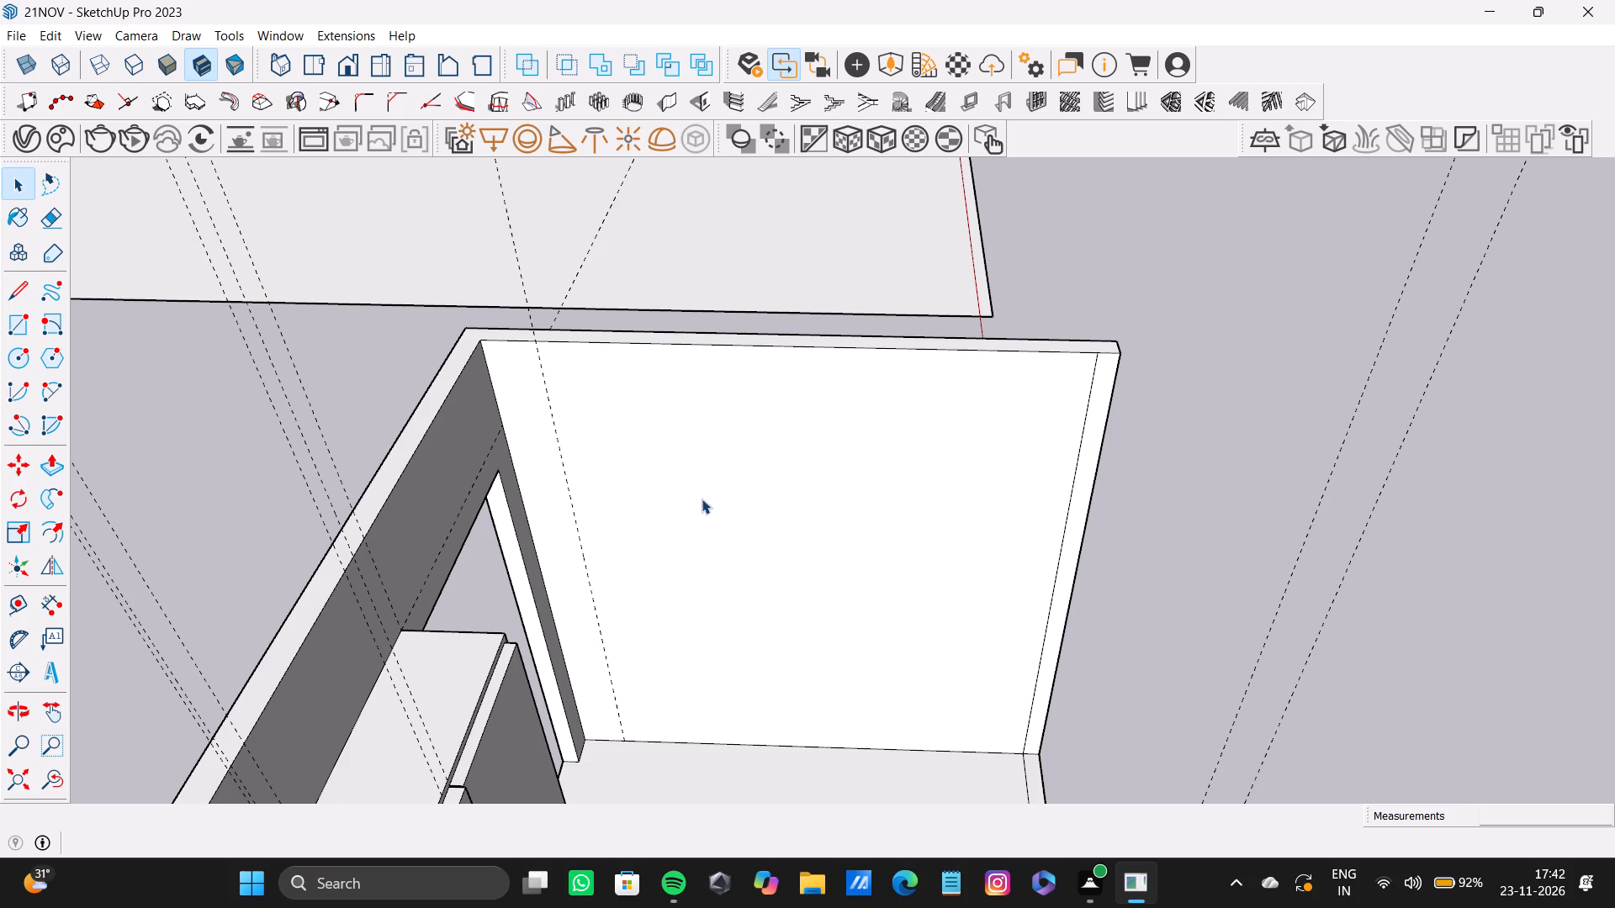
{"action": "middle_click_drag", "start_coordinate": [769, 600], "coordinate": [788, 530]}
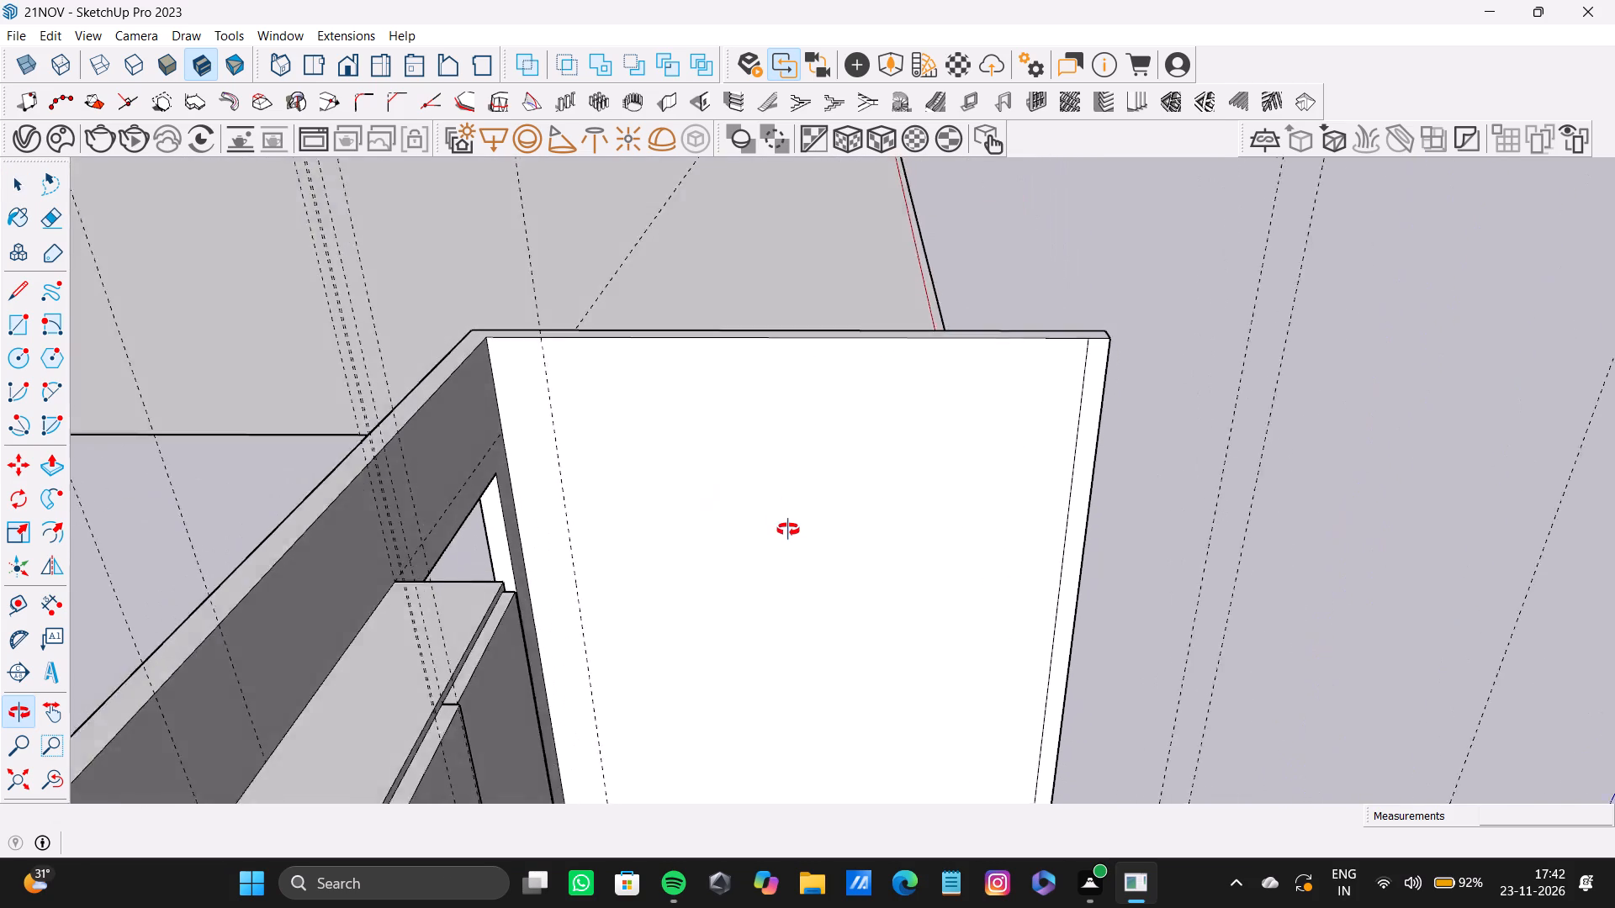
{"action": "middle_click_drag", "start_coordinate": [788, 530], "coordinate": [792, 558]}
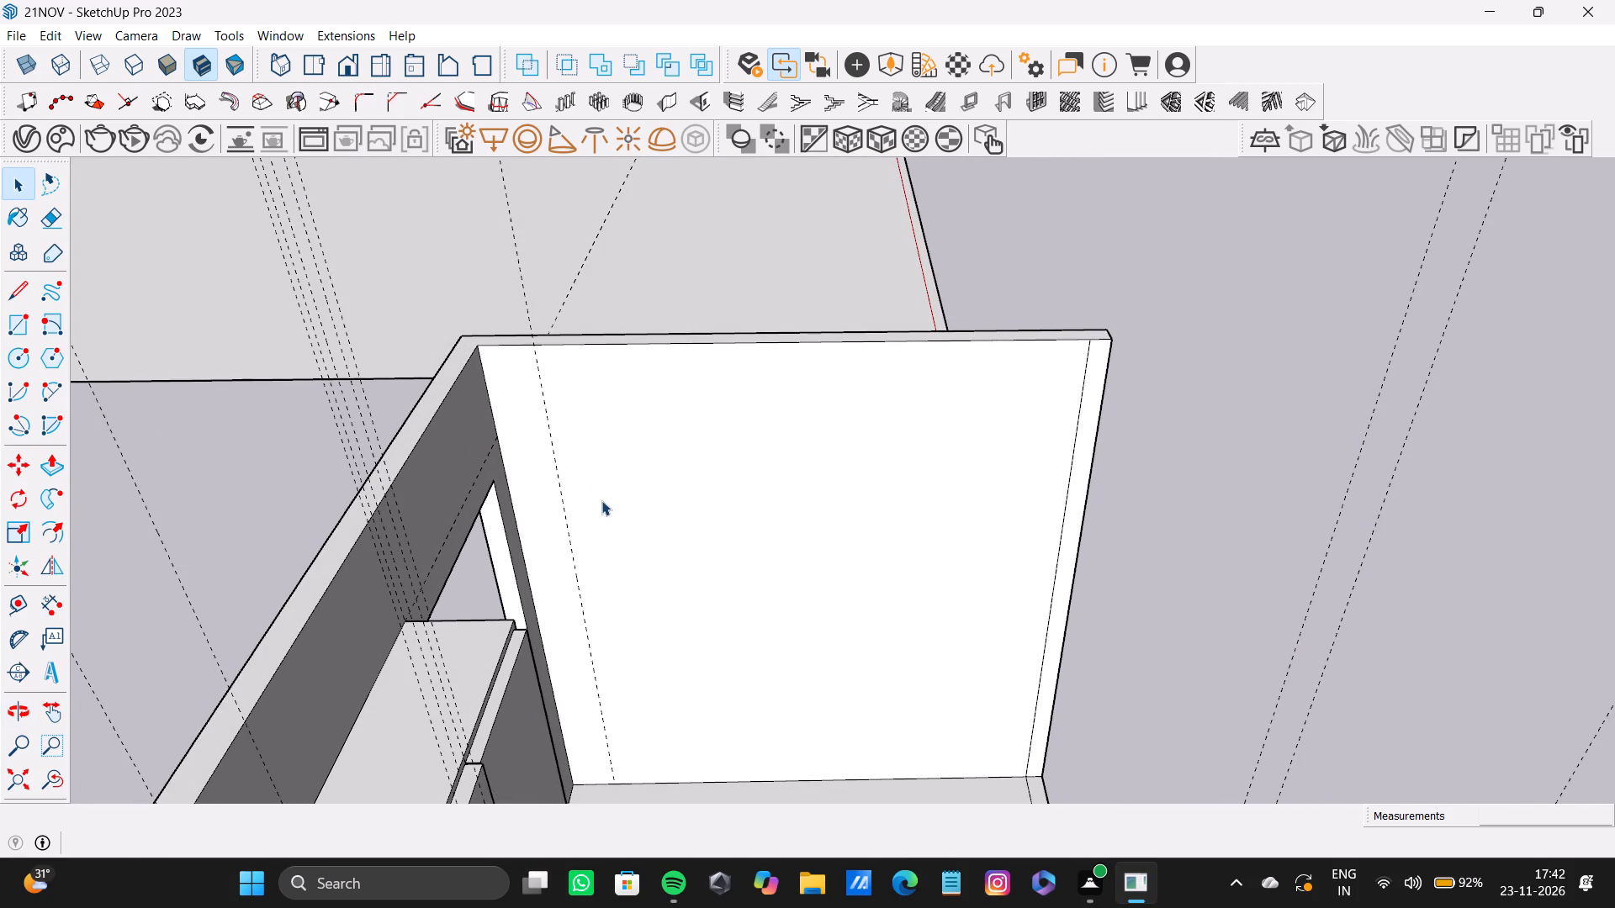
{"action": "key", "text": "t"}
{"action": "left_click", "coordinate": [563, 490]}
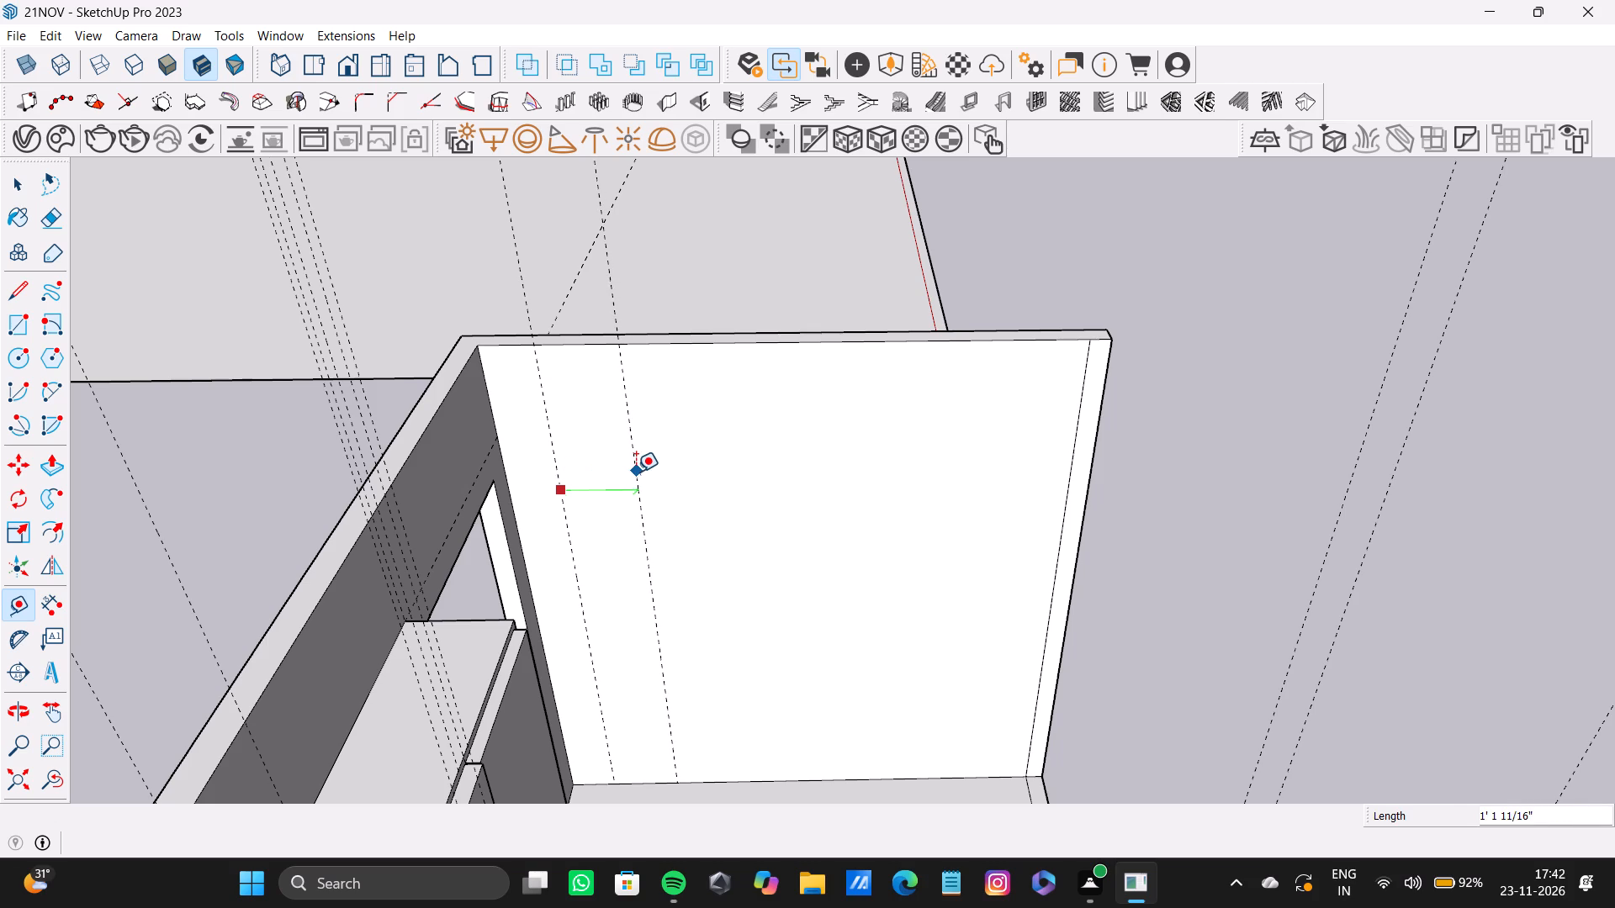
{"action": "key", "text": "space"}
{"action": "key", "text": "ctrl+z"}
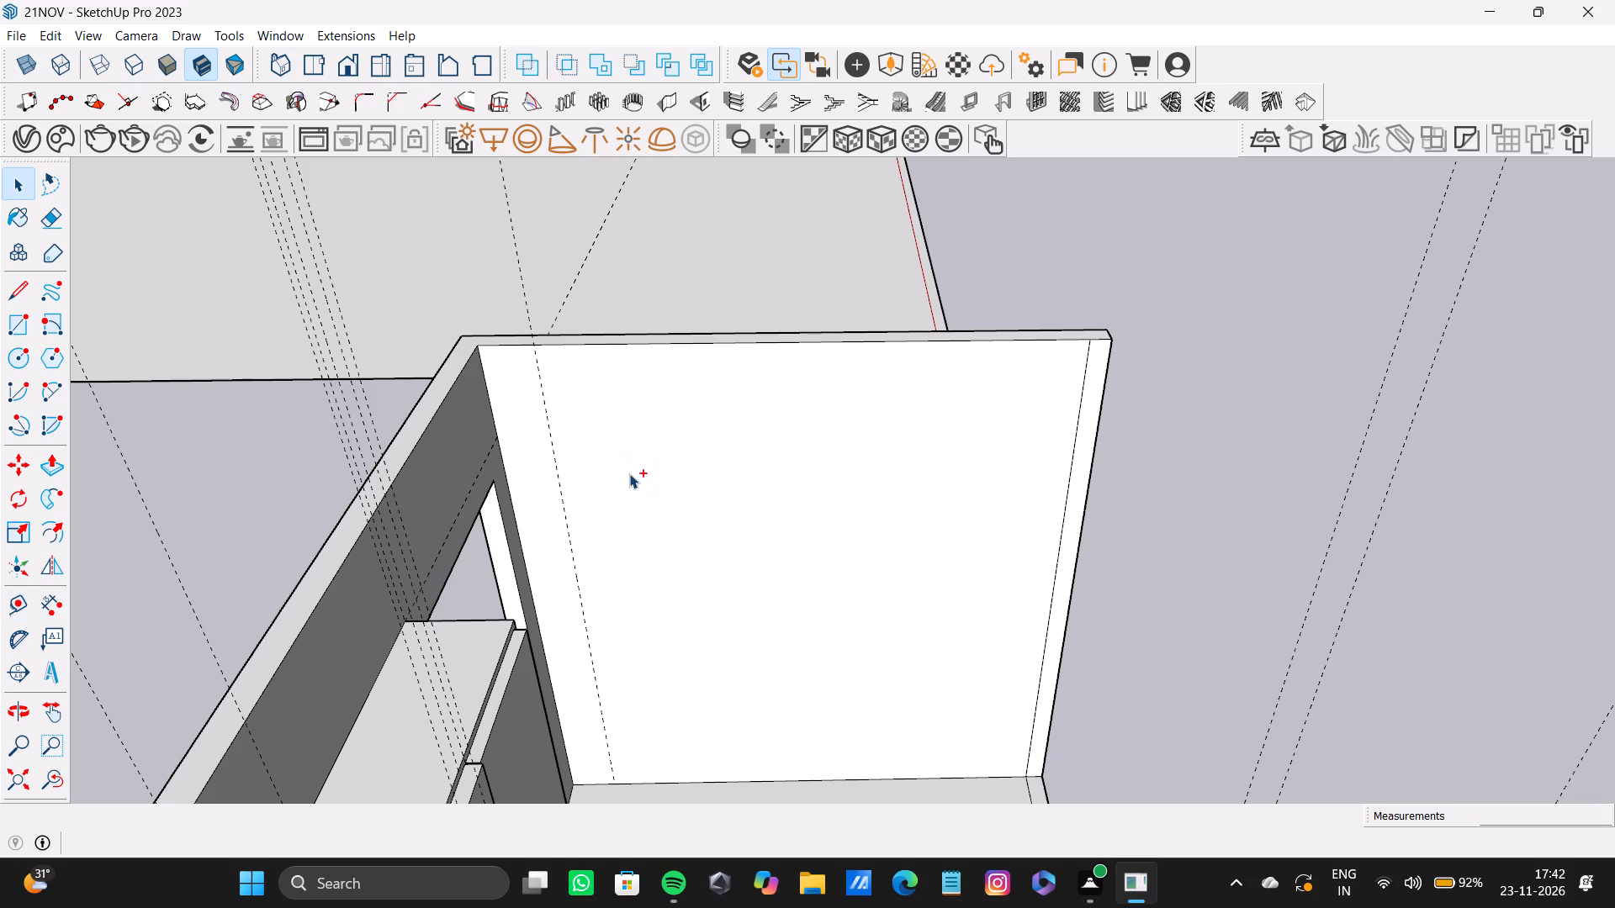
Delete the existing vertical guide on the plain side wall near the doorway corner.
{"action": "left_click", "coordinate": [568, 510]}
{"action": "scroll", "coordinate": [1005, 635], "scroll_direction": "down", "scroll_amount": 4}
{"action": "middle_click_drag", "start_coordinate": [1005, 635], "coordinate": [884, 612]}
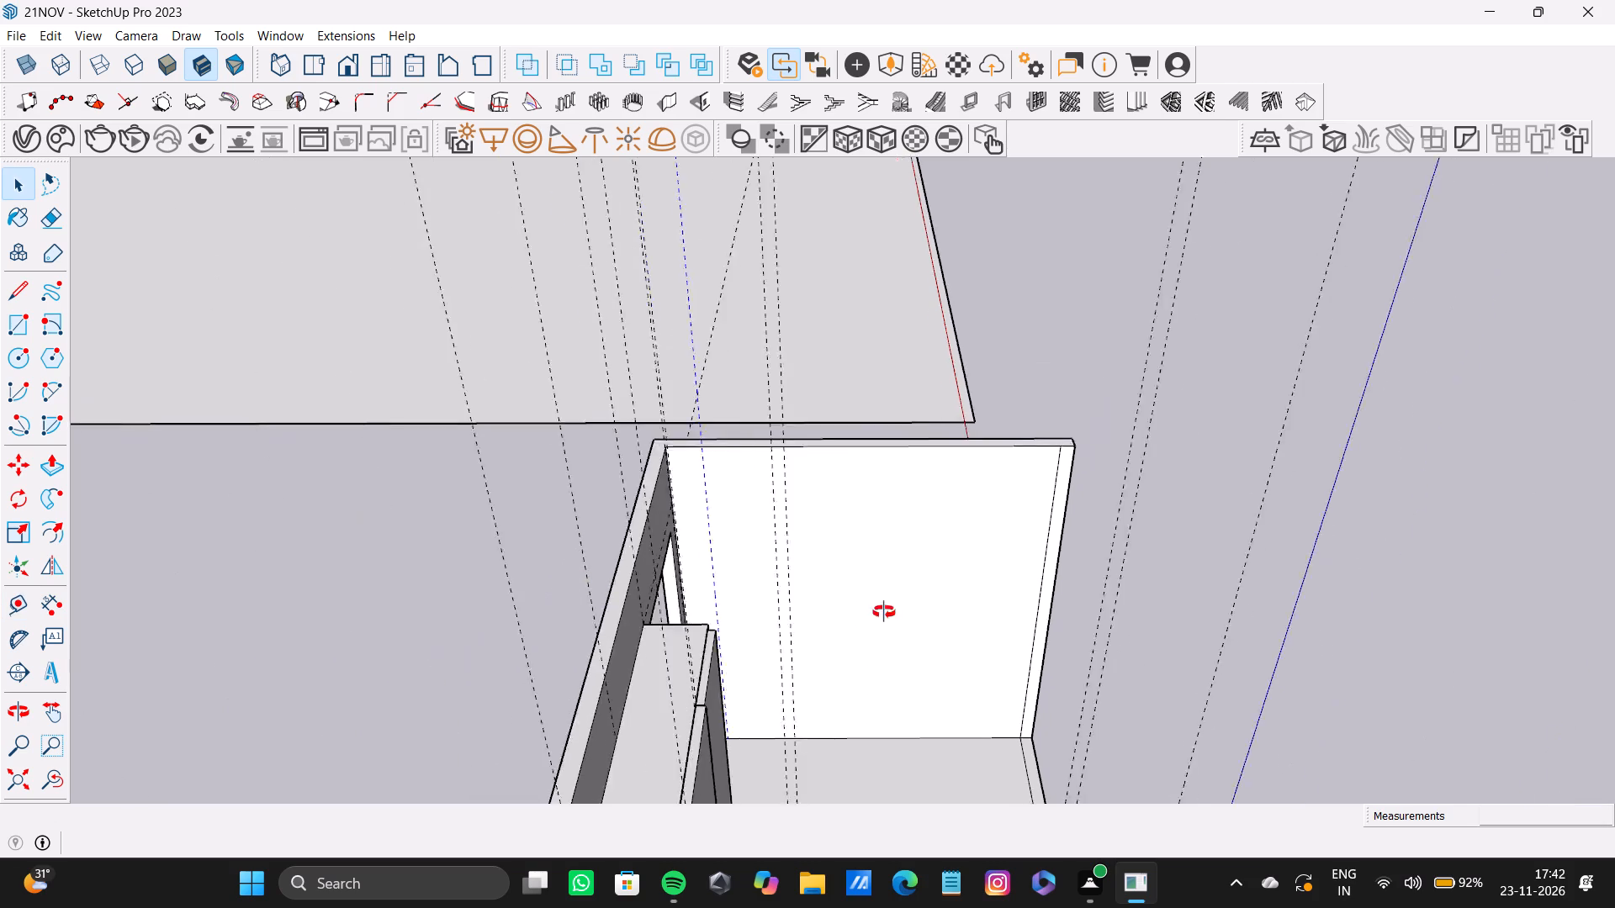
{"action": "middle_click_drag", "start_coordinate": [884, 612], "coordinate": [239, 630]}
{"action": "scroll", "coordinate": [515, 541], "scroll_direction": "up", "scroll_amount": 5}
{"action": "middle_click_drag", "start_coordinate": [452, 477], "coordinate": [541, 693]}
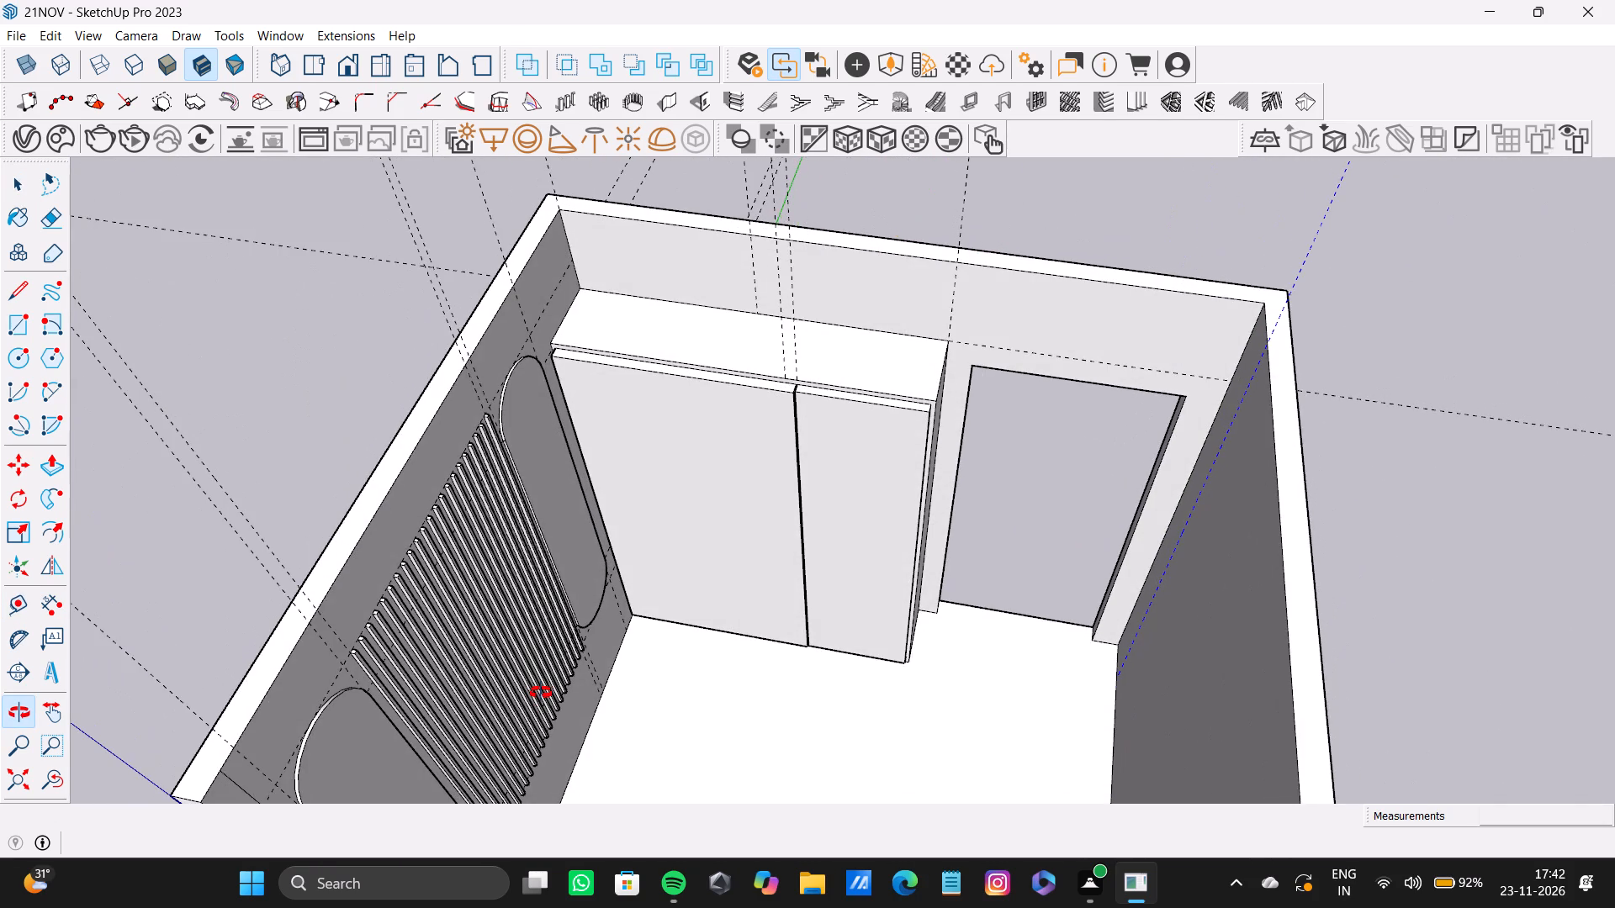
{"action": "middle_click_drag", "start_coordinate": [541, 693], "coordinate": [1132, 661]}
{"action": "scroll", "coordinate": [1051, 425], "scroll_direction": "up", "scroll_amount": 8, "text": "shift"}
{"action": "middle_click_drag", "start_coordinate": [947, 365], "coordinate": [871, 333], "text": "shift"}
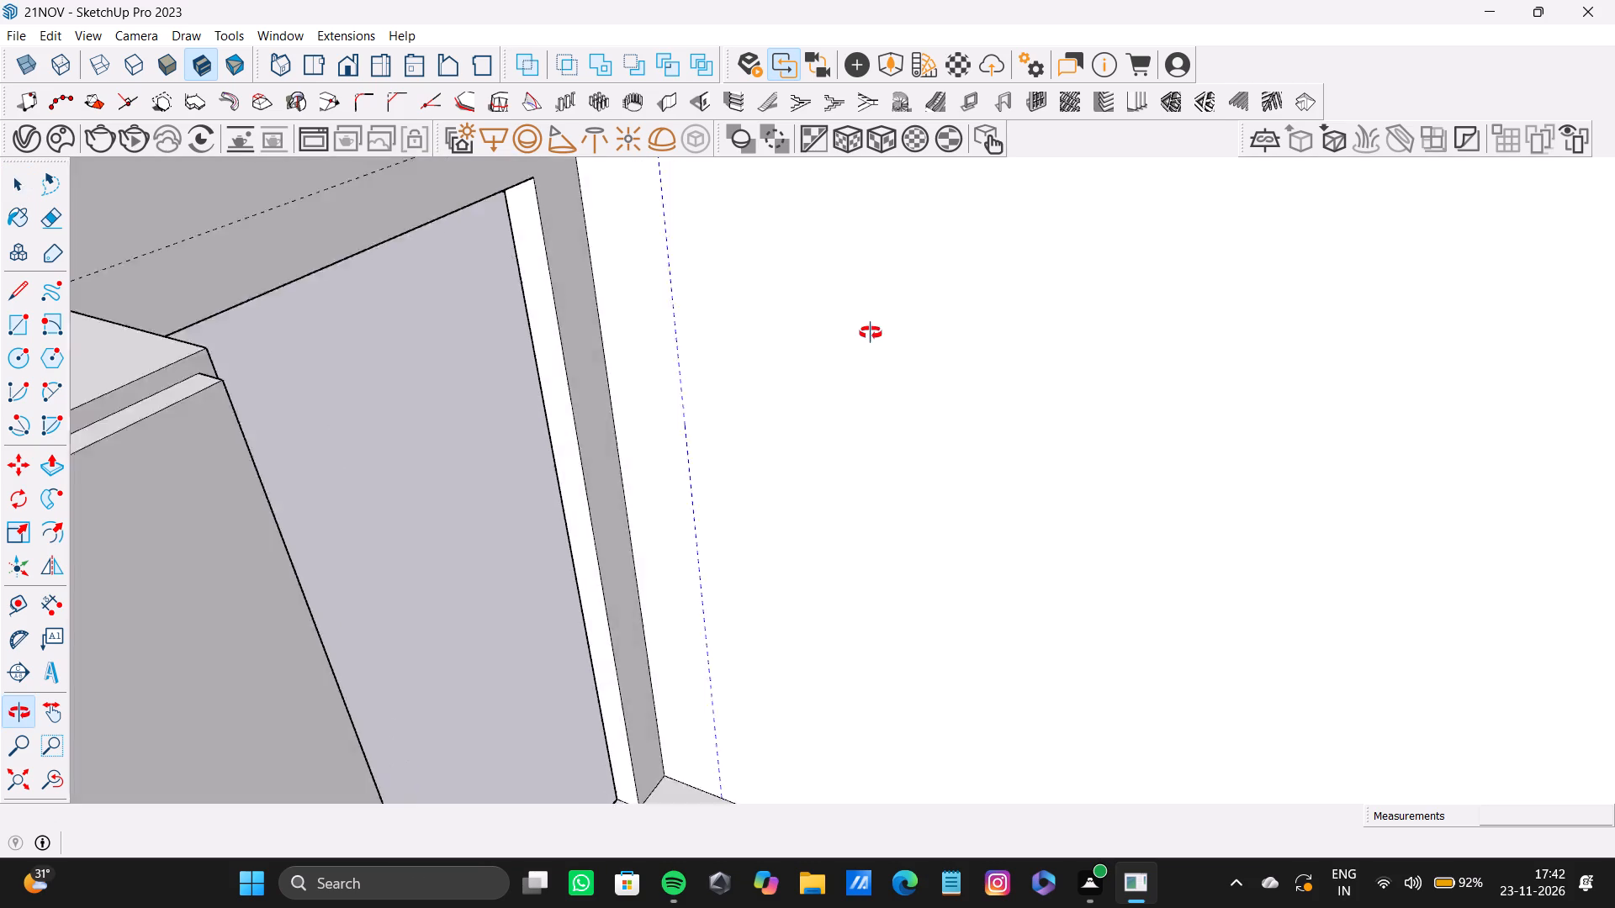
{"action": "middle_click_drag", "start_coordinate": [871, 333], "coordinate": [872, 331], "text": "shift"}
{"action": "scroll", "coordinate": [712, 404], "scroll_direction": "up", "scroll_amount": 1}
{"action": "key", "text": "Delete"}
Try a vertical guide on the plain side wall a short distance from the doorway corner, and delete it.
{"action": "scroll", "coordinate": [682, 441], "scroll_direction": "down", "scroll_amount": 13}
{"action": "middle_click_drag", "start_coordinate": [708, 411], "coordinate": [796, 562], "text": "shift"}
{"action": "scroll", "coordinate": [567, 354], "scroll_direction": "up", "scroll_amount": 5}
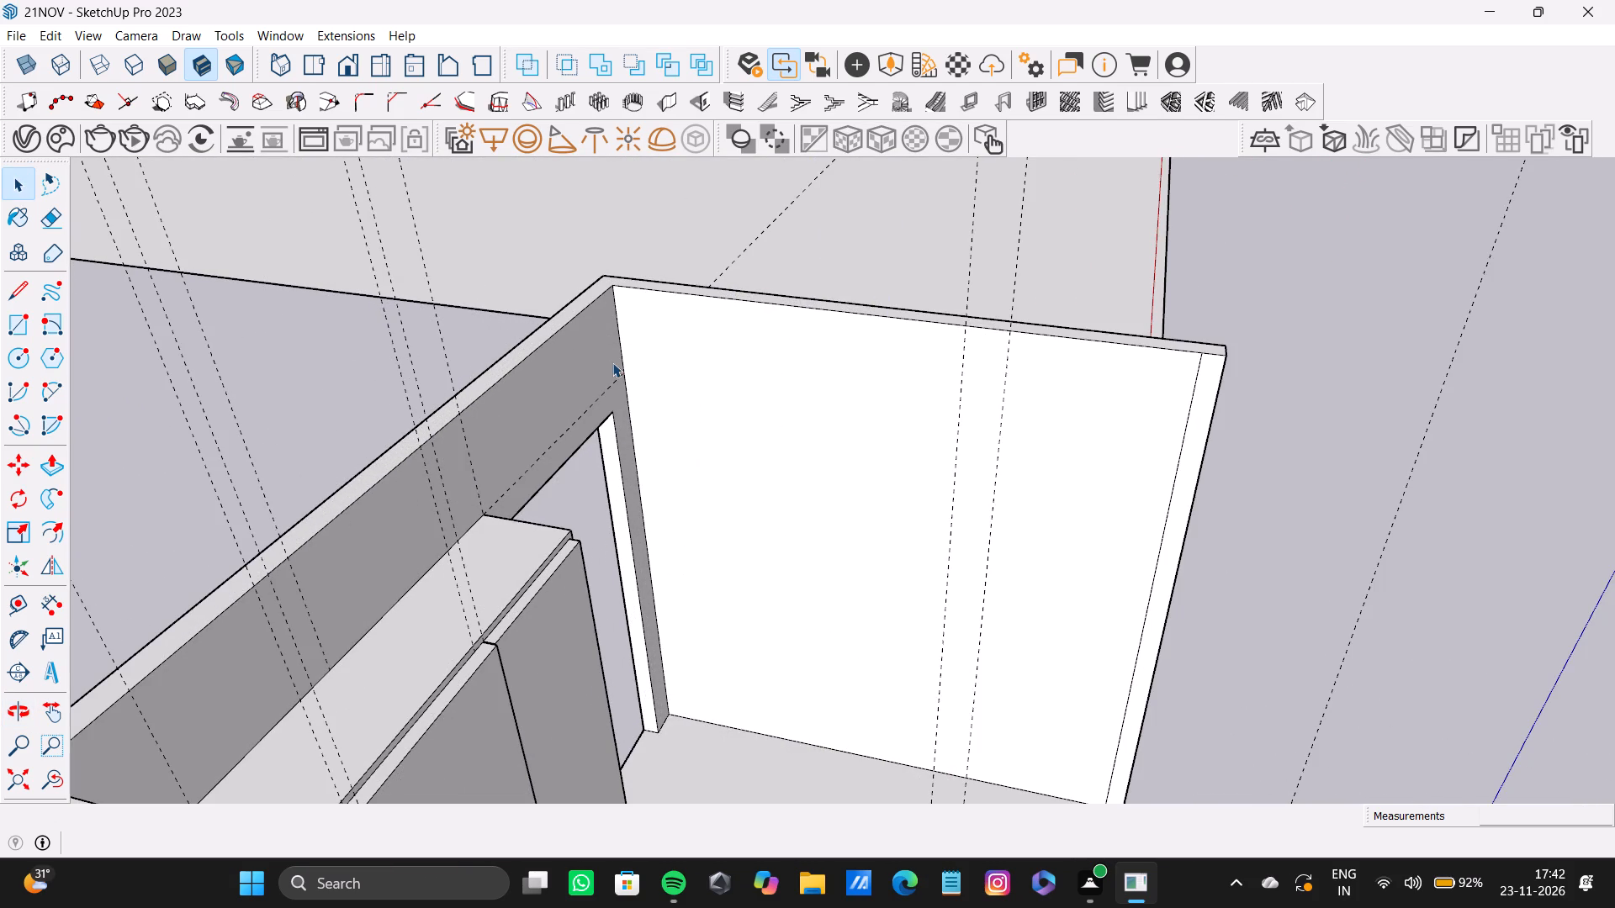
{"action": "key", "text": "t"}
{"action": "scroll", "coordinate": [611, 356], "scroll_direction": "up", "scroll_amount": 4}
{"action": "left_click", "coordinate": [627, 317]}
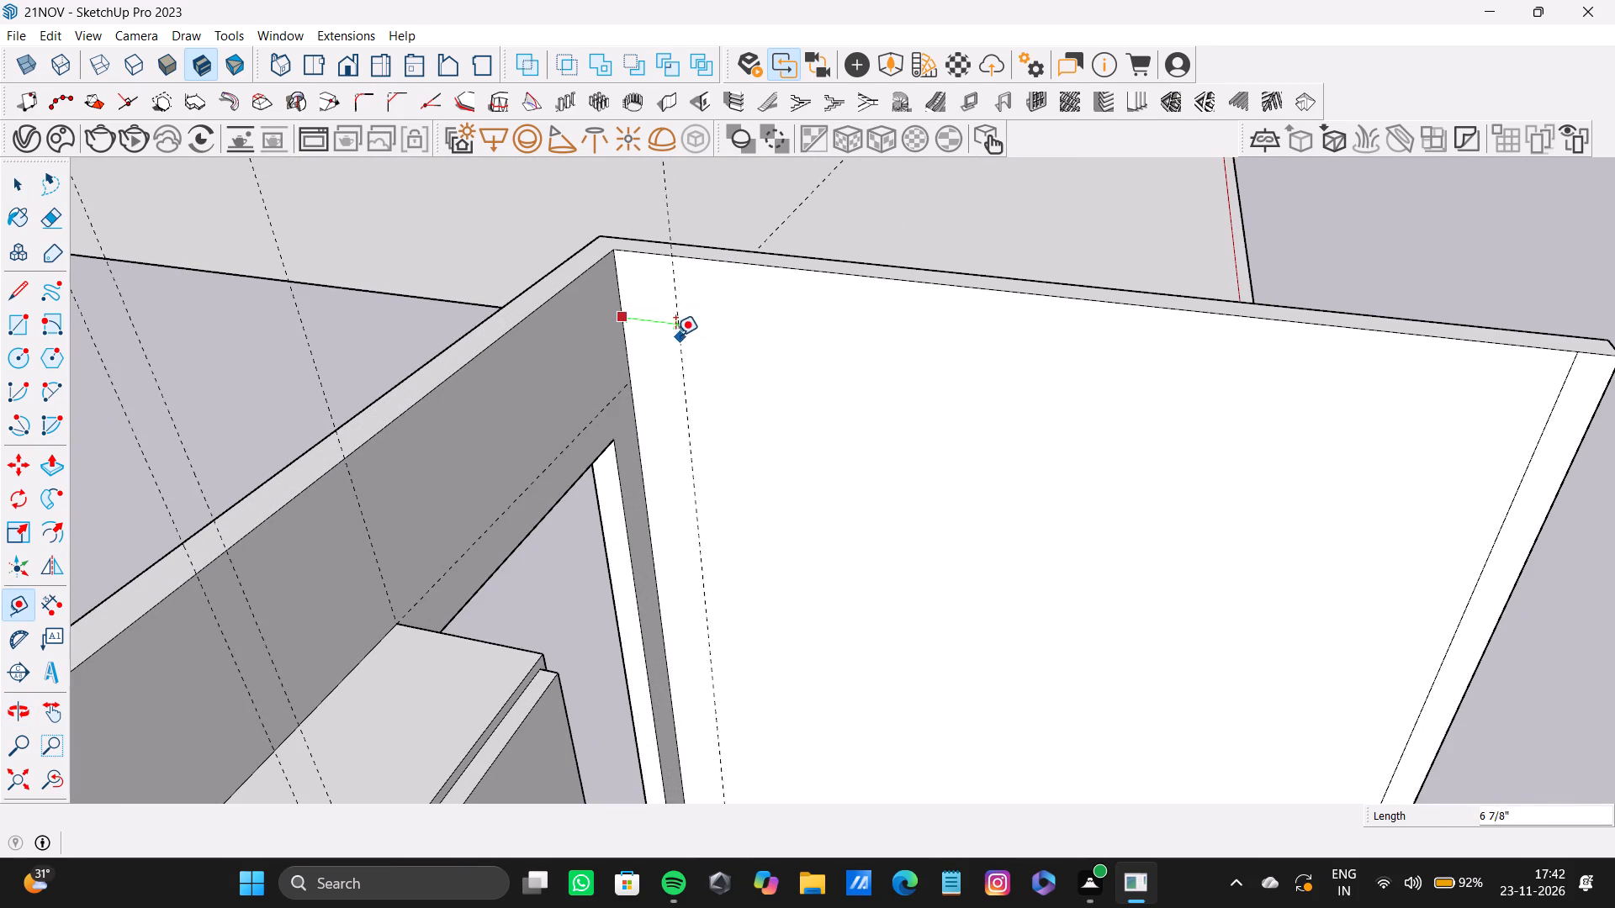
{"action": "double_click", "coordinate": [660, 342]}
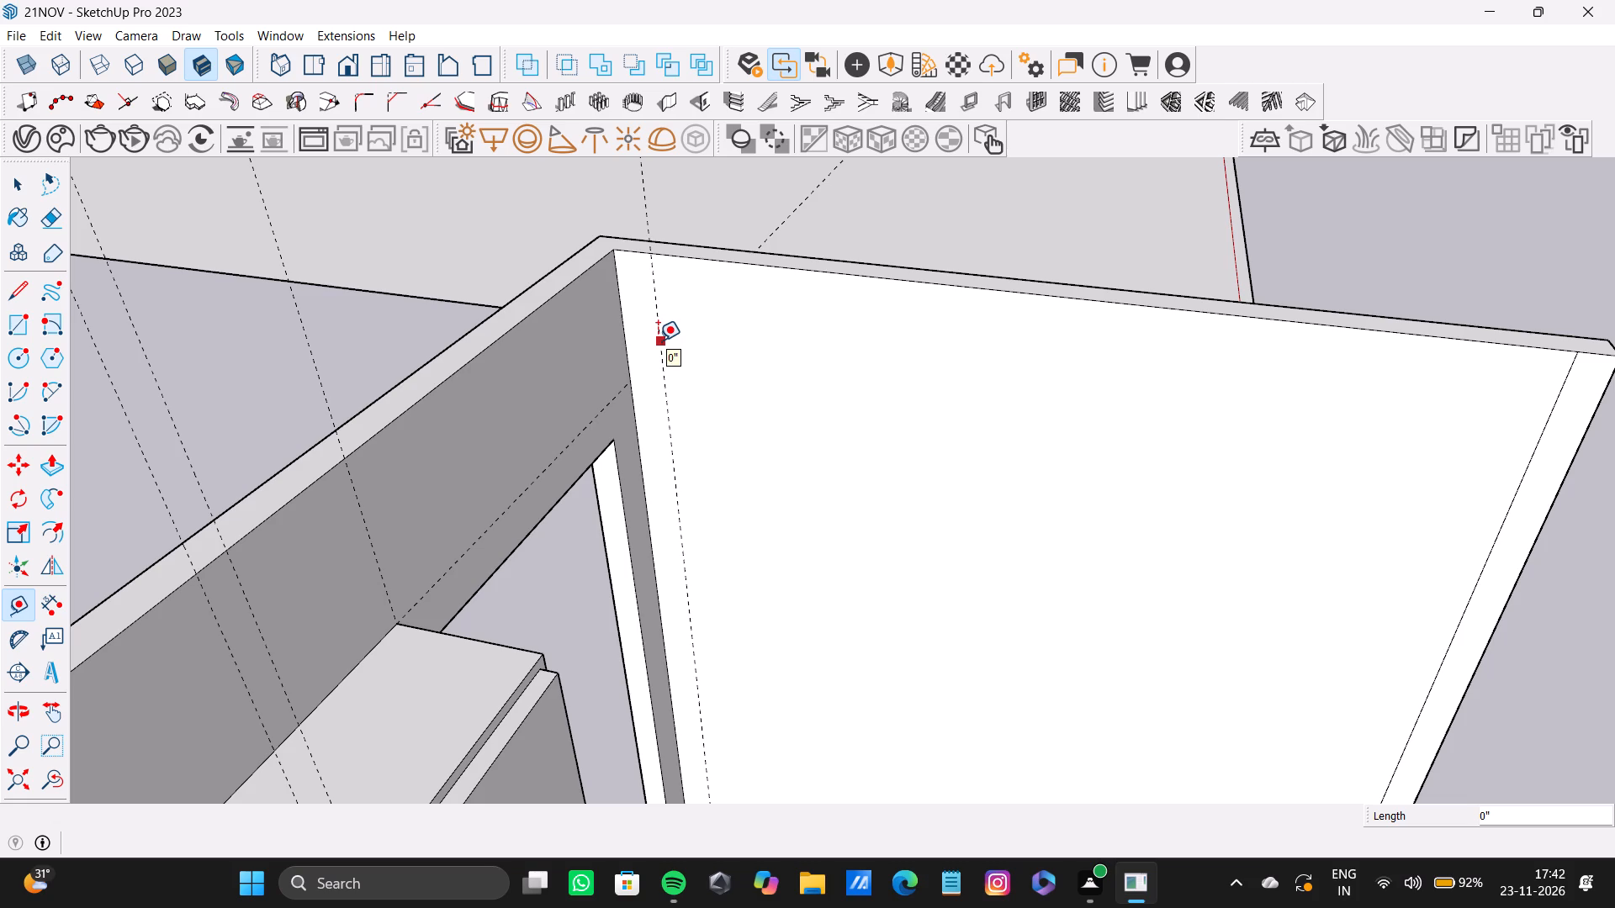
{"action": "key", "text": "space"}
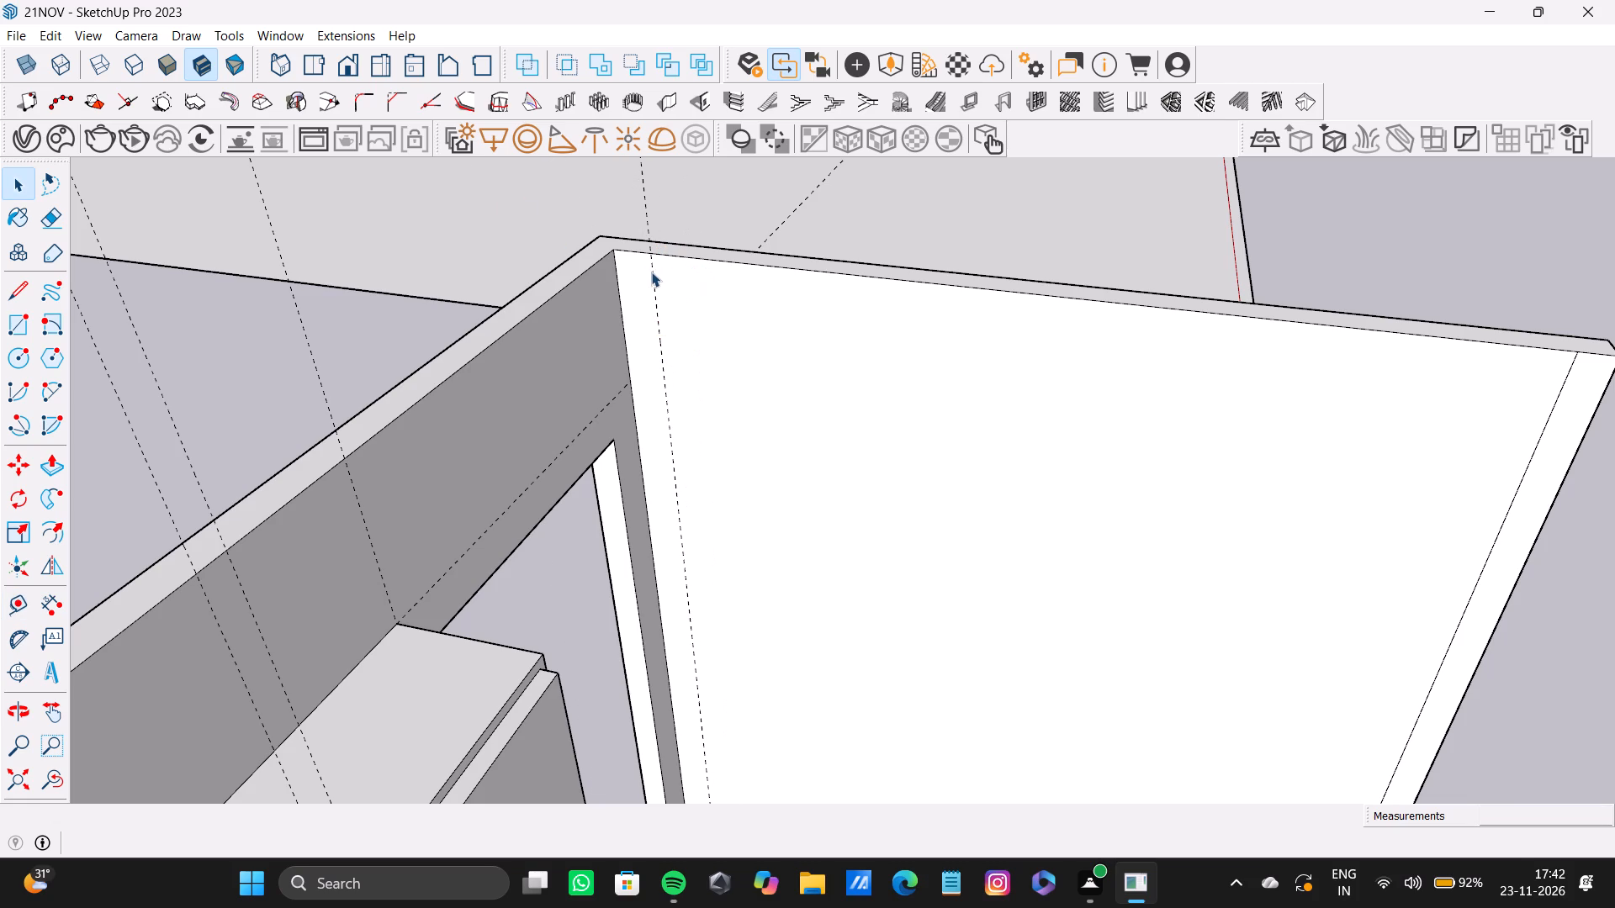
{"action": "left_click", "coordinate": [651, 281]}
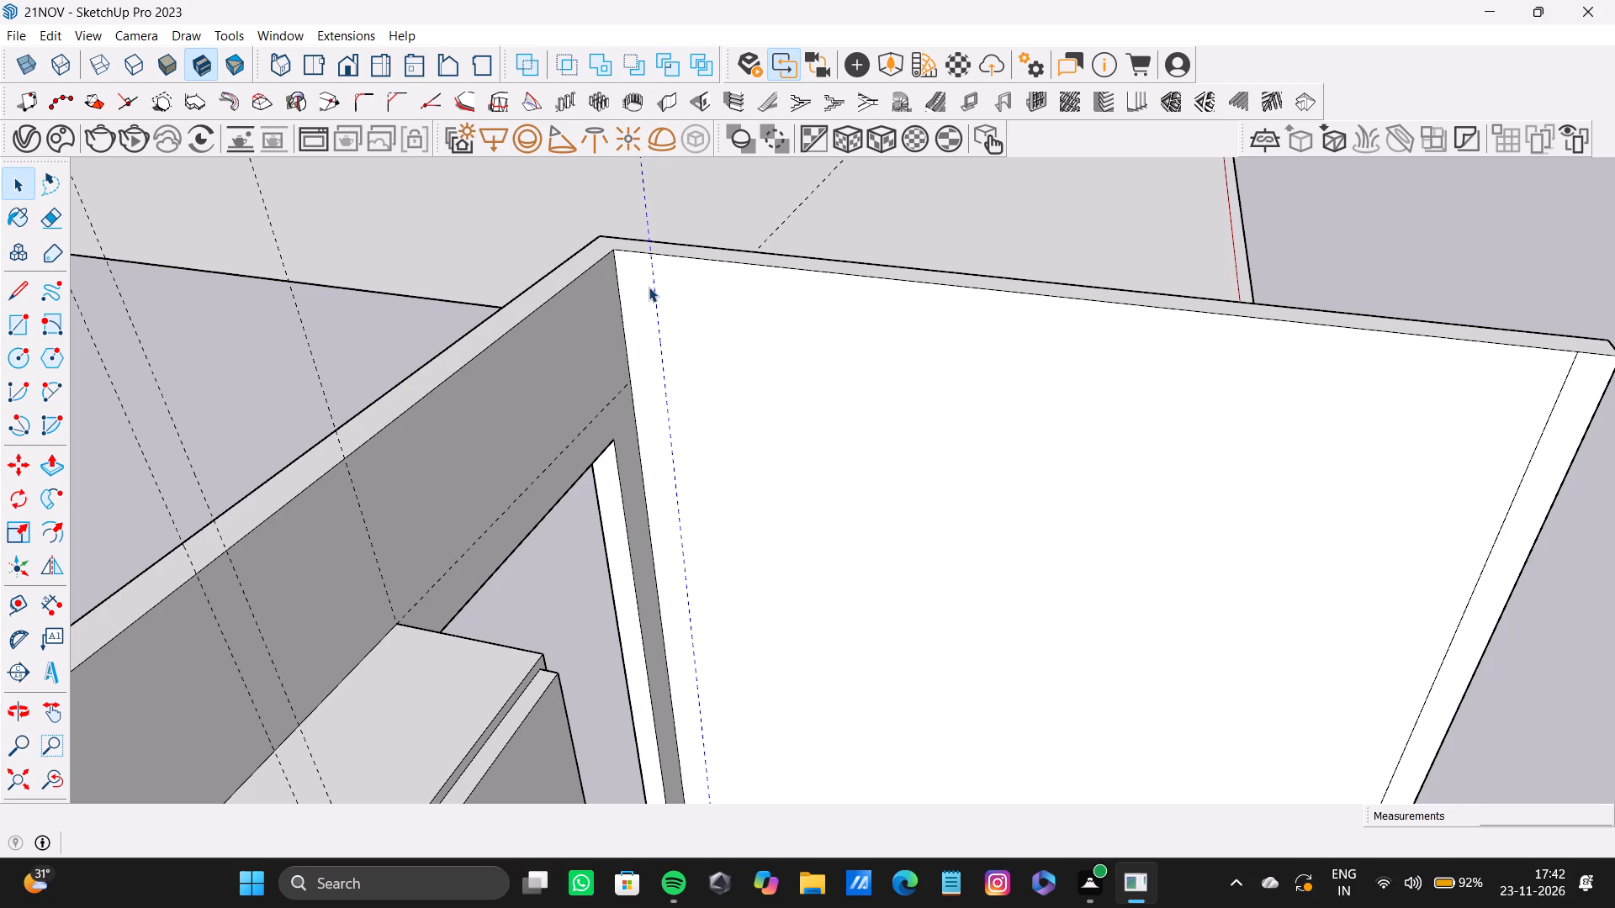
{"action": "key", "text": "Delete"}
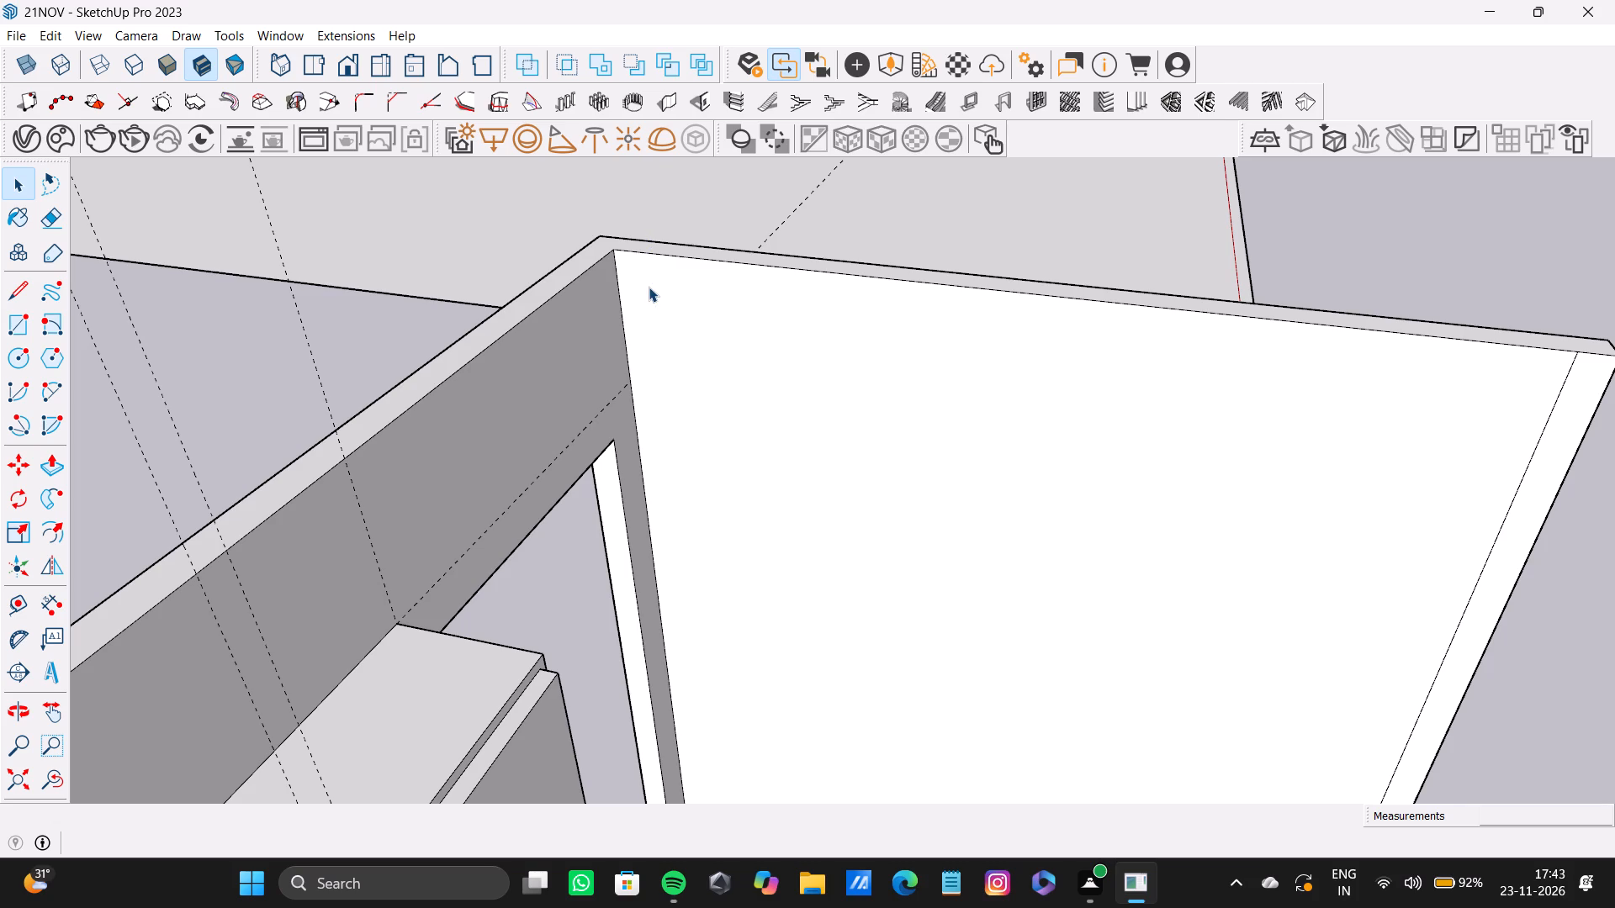
Place a vertical guide on the plain side wall, offset slightly from its corner edge beside the doorway.
{"action": "key", "text": "t"}
{"action": "scroll", "coordinate": [613, 281], "scroll_direction": "up", "scroll_amount": 4}
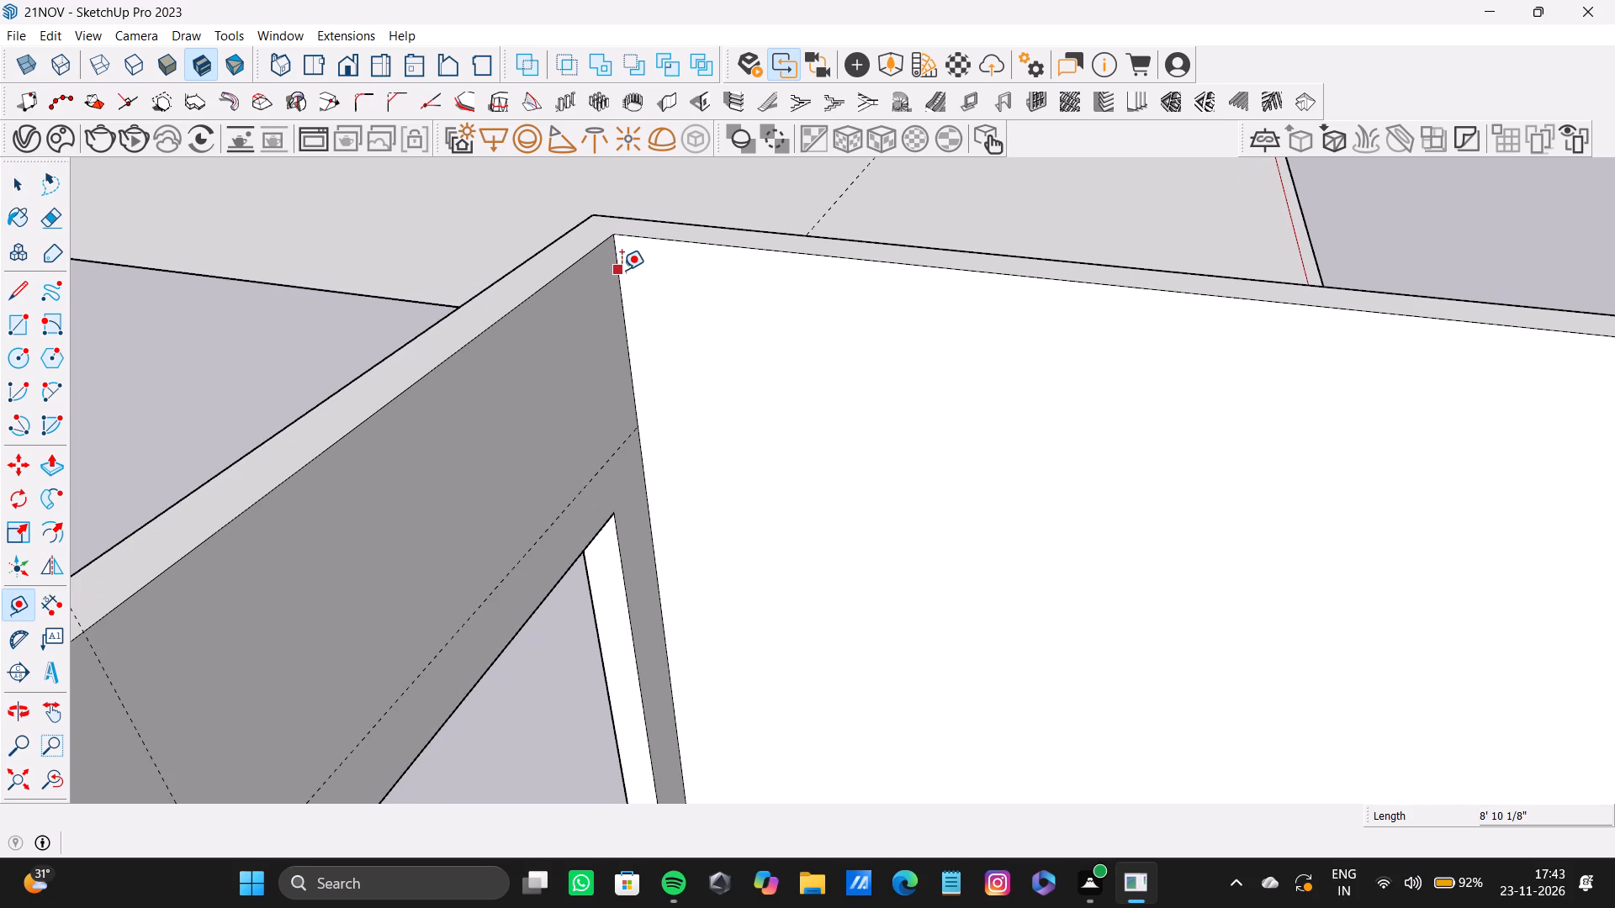
{"action": "left_click", "coordinate": [622, 270]}
{"action": "scroll", "coordinate": [695, 321], "scroll_direction": "down", "scroll_amount": 8}
{"action": "middle_click_drag", "start_coordinate": [696, 314], "coordinate": [715, 377], "text": "shift"}
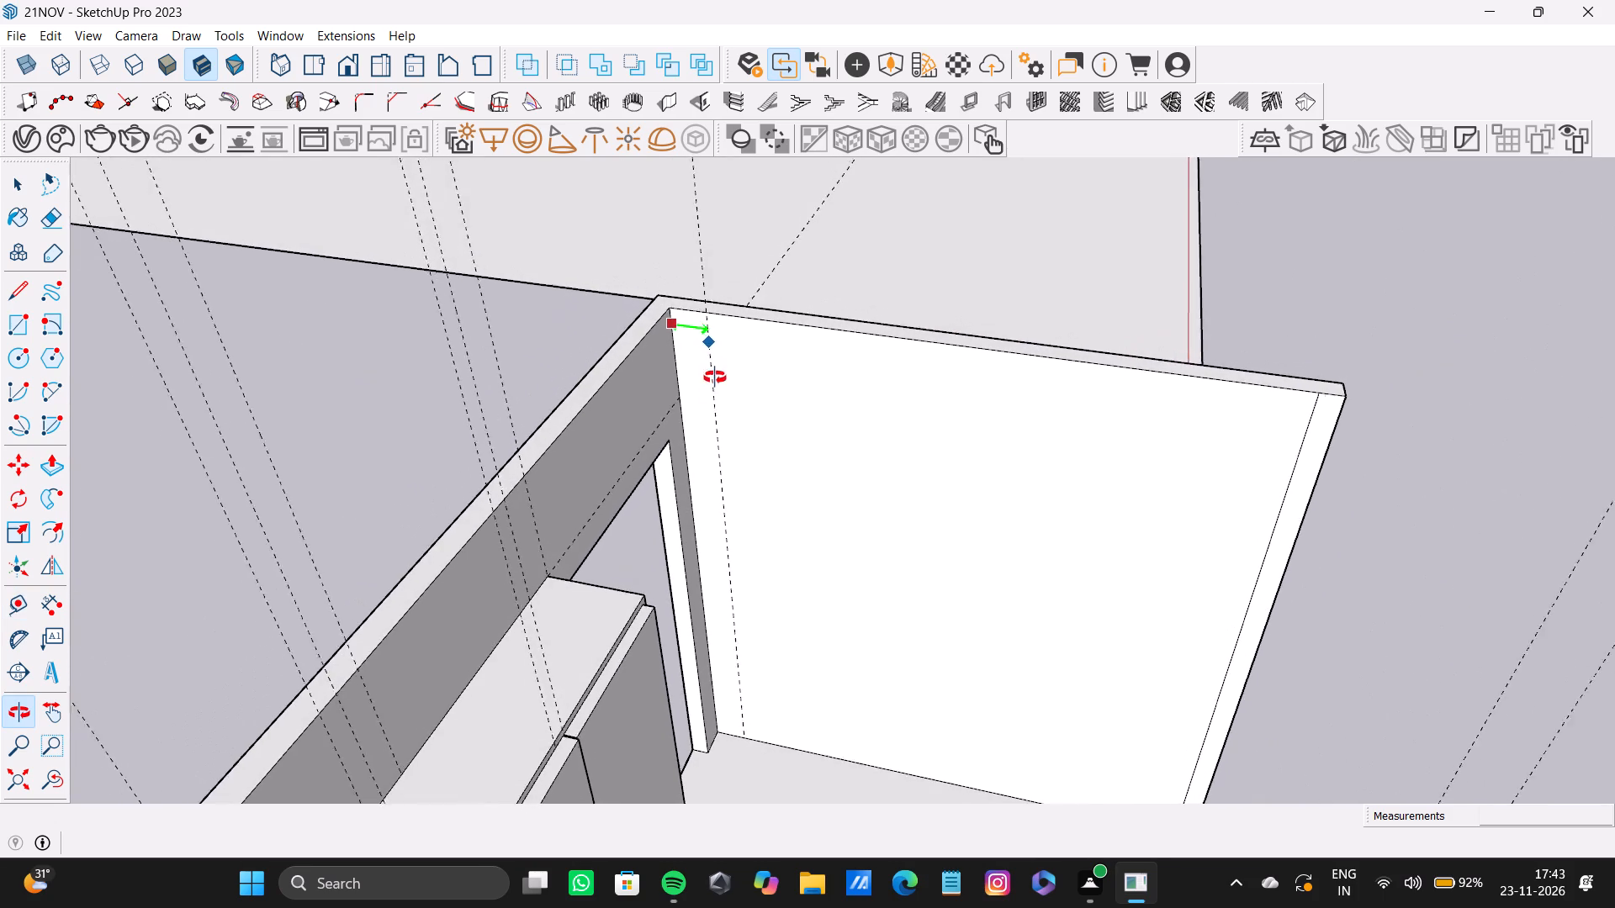
{"action": "middle_click_drag", "start_coordinate": [715, 377], "coordinate": [712, 422], "text": "shift"}
{"action": "scroll", "coordinate": [686, 319], "scroll_direction": "up", "scroll_amount": 6}
{"action": "double_click", "coordinate": [677, 314]}
Place a second vertical guide on the plain side wall, 1' 1 15/16" from the guide beside the corner.
{"action": "scroll", "coordinate": [825, 359], "scroll_direction": "down", "scroll_amount": 9}
{"action": "middle_click_drag", "start_coordinate": [825, 359], "coordinate": [799, 563], "text": "shift"}
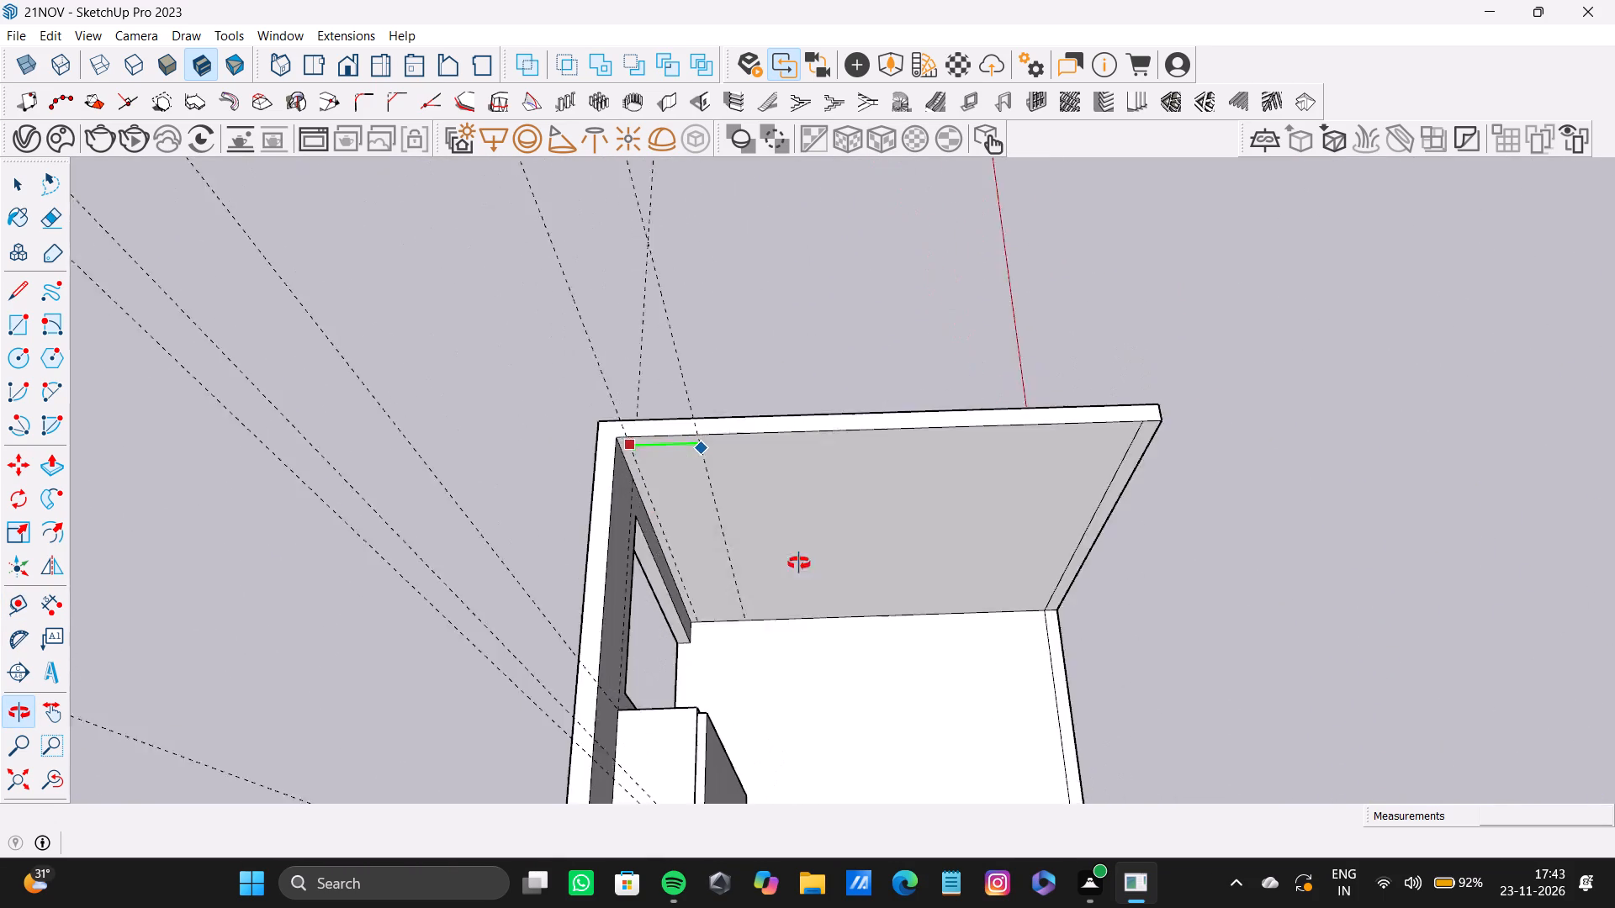
{"action": "middle_click_drag", "start_coordinate": [799, 563], "coordinate": [405, 241], "text": "shift"}
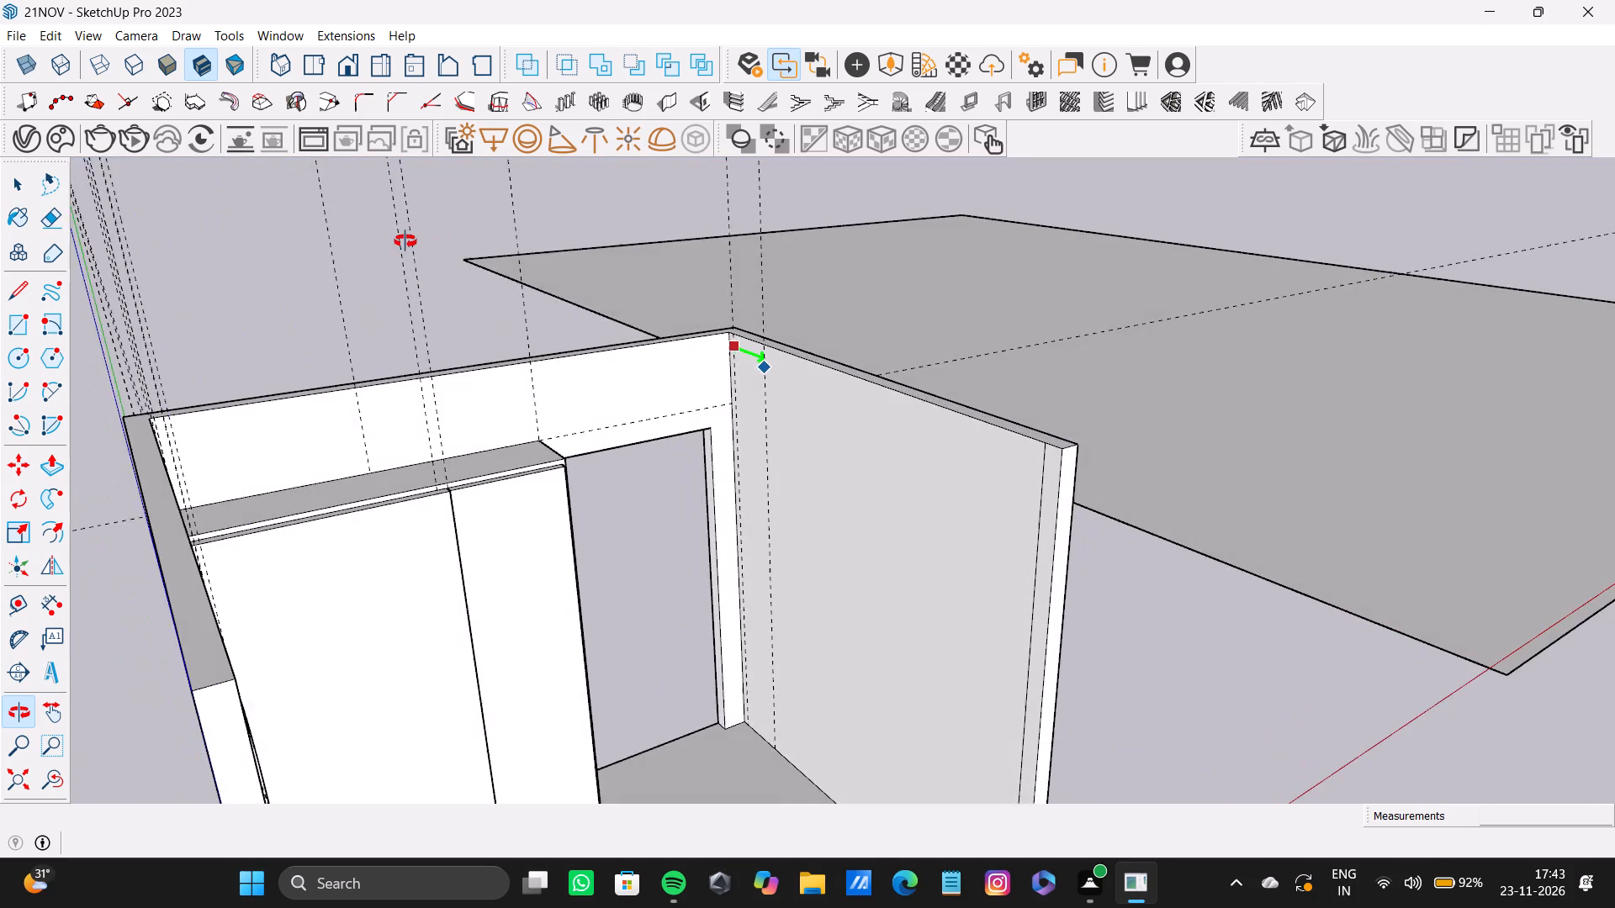
{"action": "middle_click_drag", "start_coordinate": [405, 241], "coordinate": [713, 225], "text": "shift"}
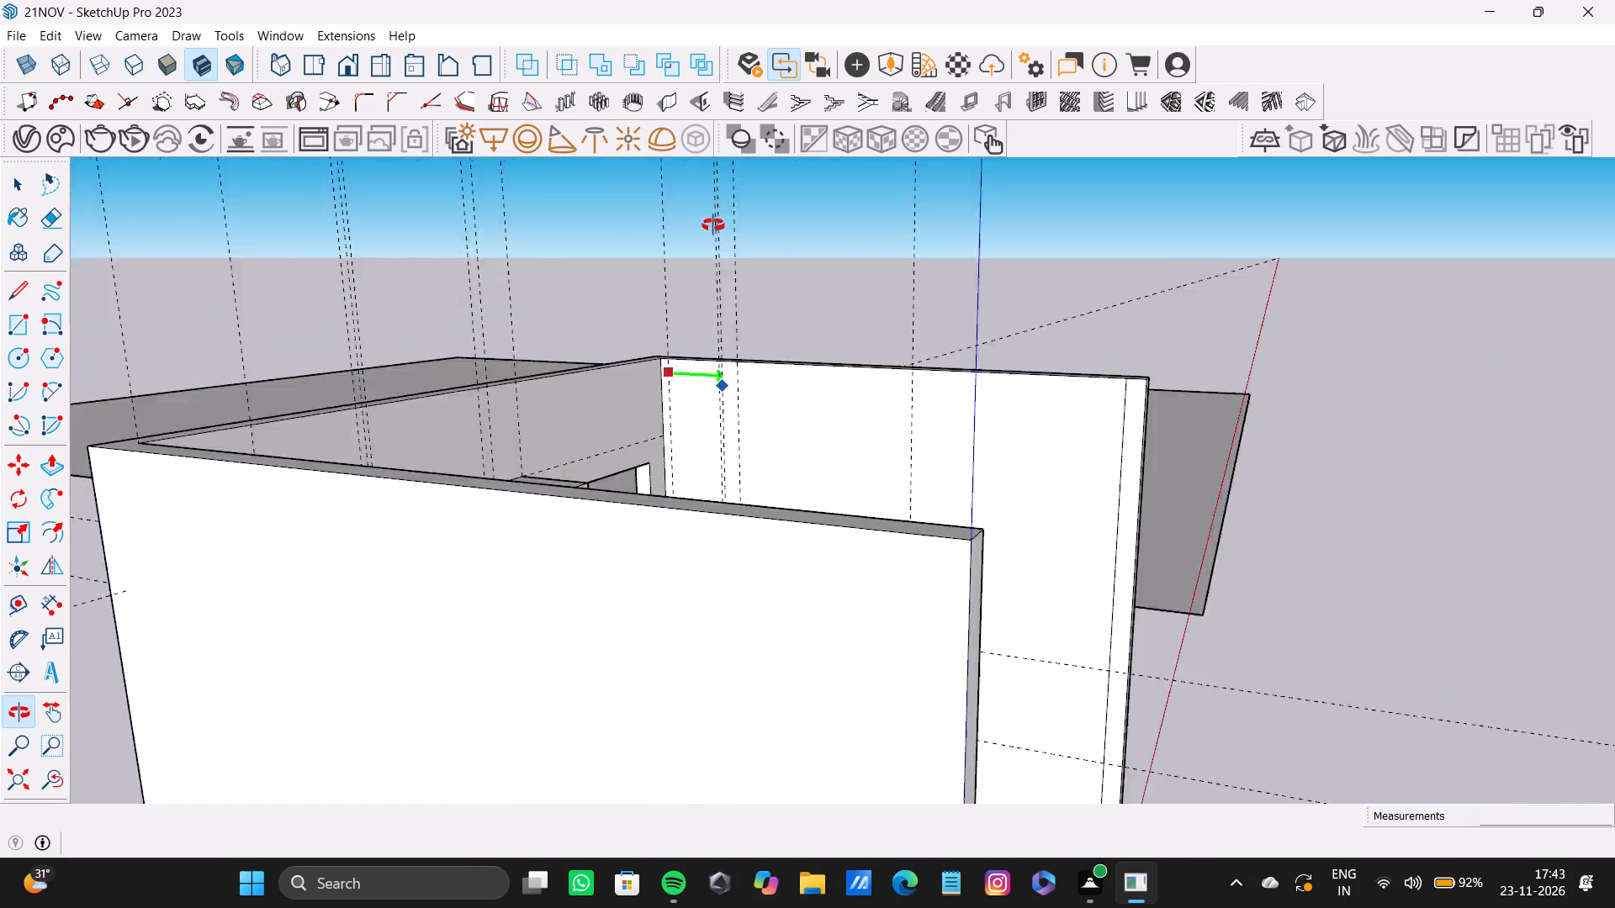
{"action": "middle_click_drag", "start_coordinate": [713, 225], "coordinate": [680, 342], "text": "shift"}
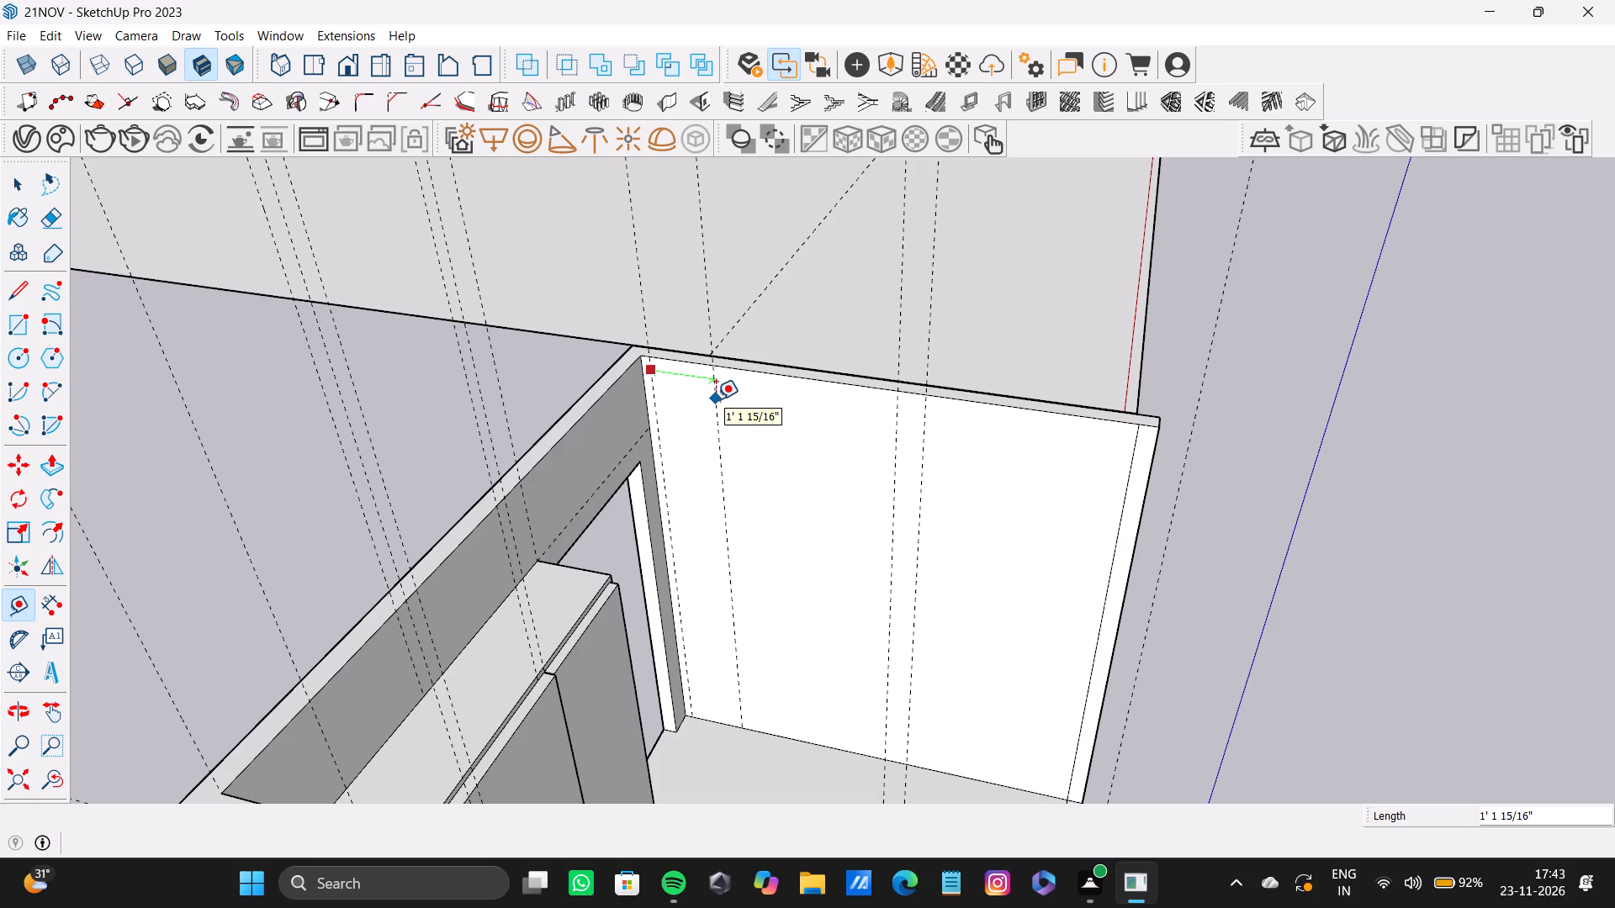
{"action": "double_click", "coordinate": [716, 399]}
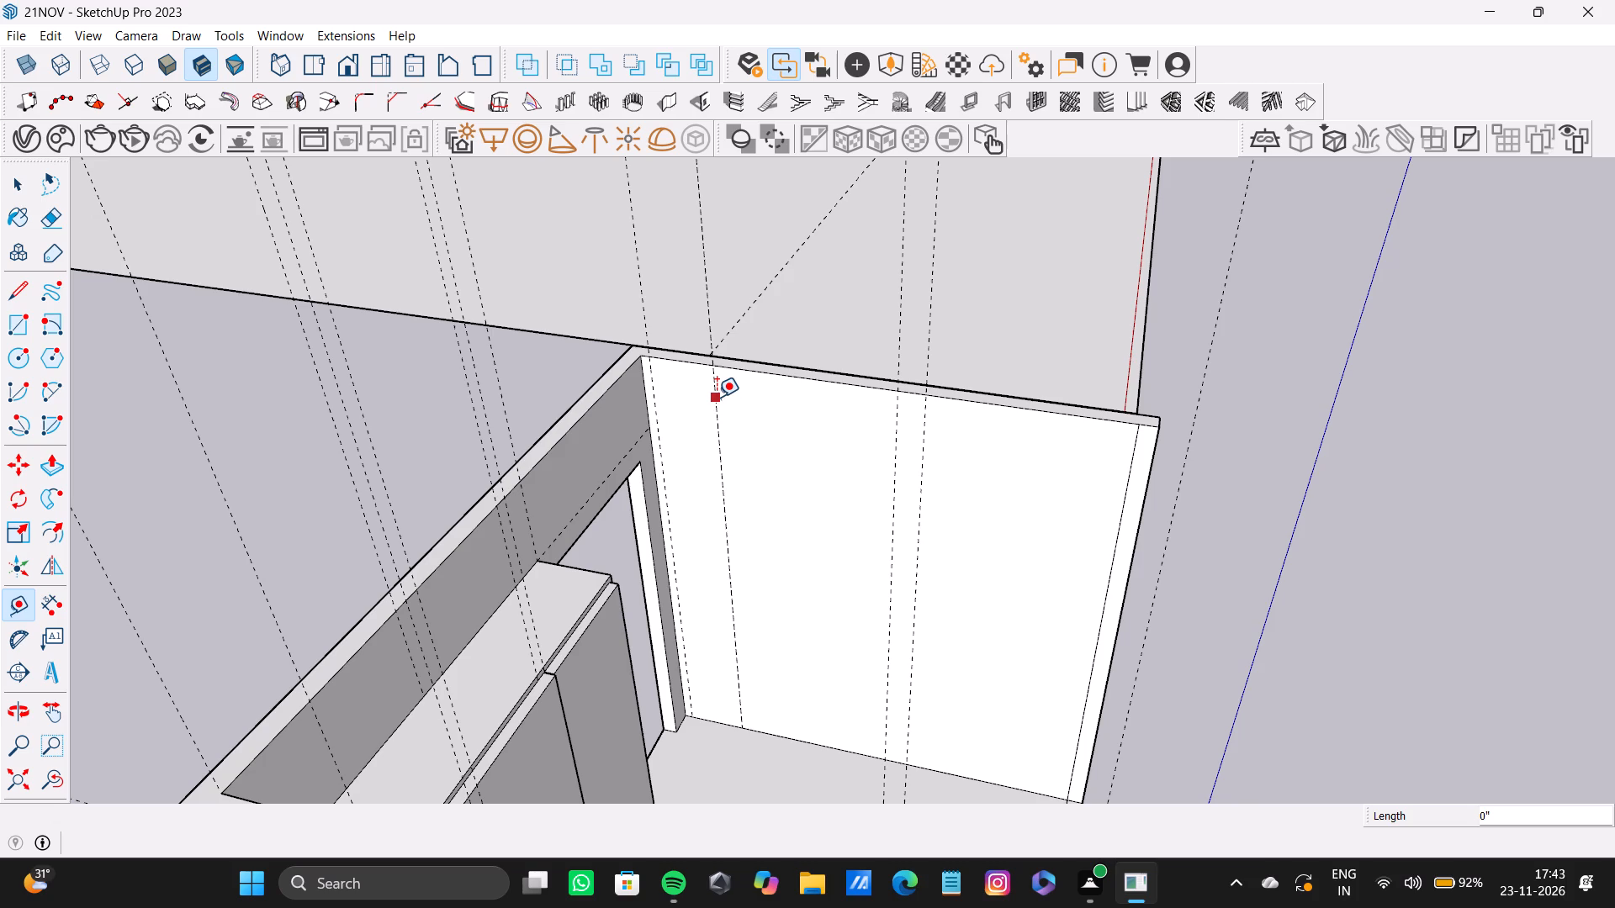
{"action": "key", "text": "space"}
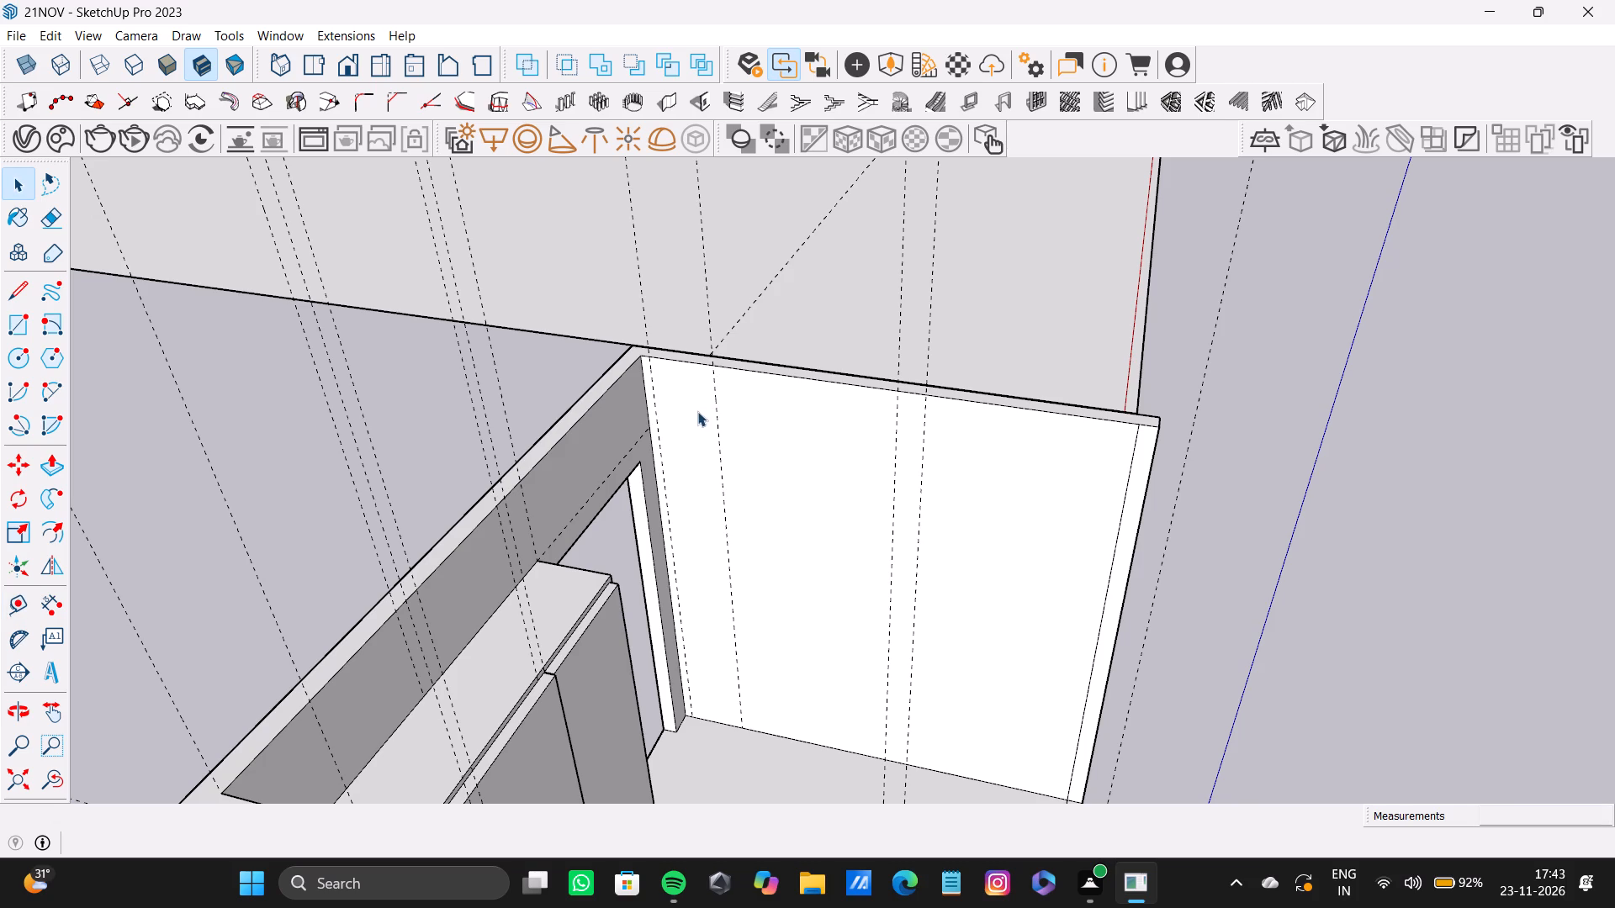
Place a horizontal guide below the plain side wall's top edge, level with the guide above the doorway.
{"action": "key", "text": "t"}
{"action": "scroll", "coordinate": [694, 347], "scroll_direction": "up", "scroll_amount": 2}
{"action": "left_click", "coordinate": [701, 372]}
{"action": "scroll", "coordinate": [781, 524], "scroll_direction": "down", "scroll_amount": 3}
{"action": "middle_click_drag", "start_coordinate": [802, 535], "coordinate": [763, 435]}
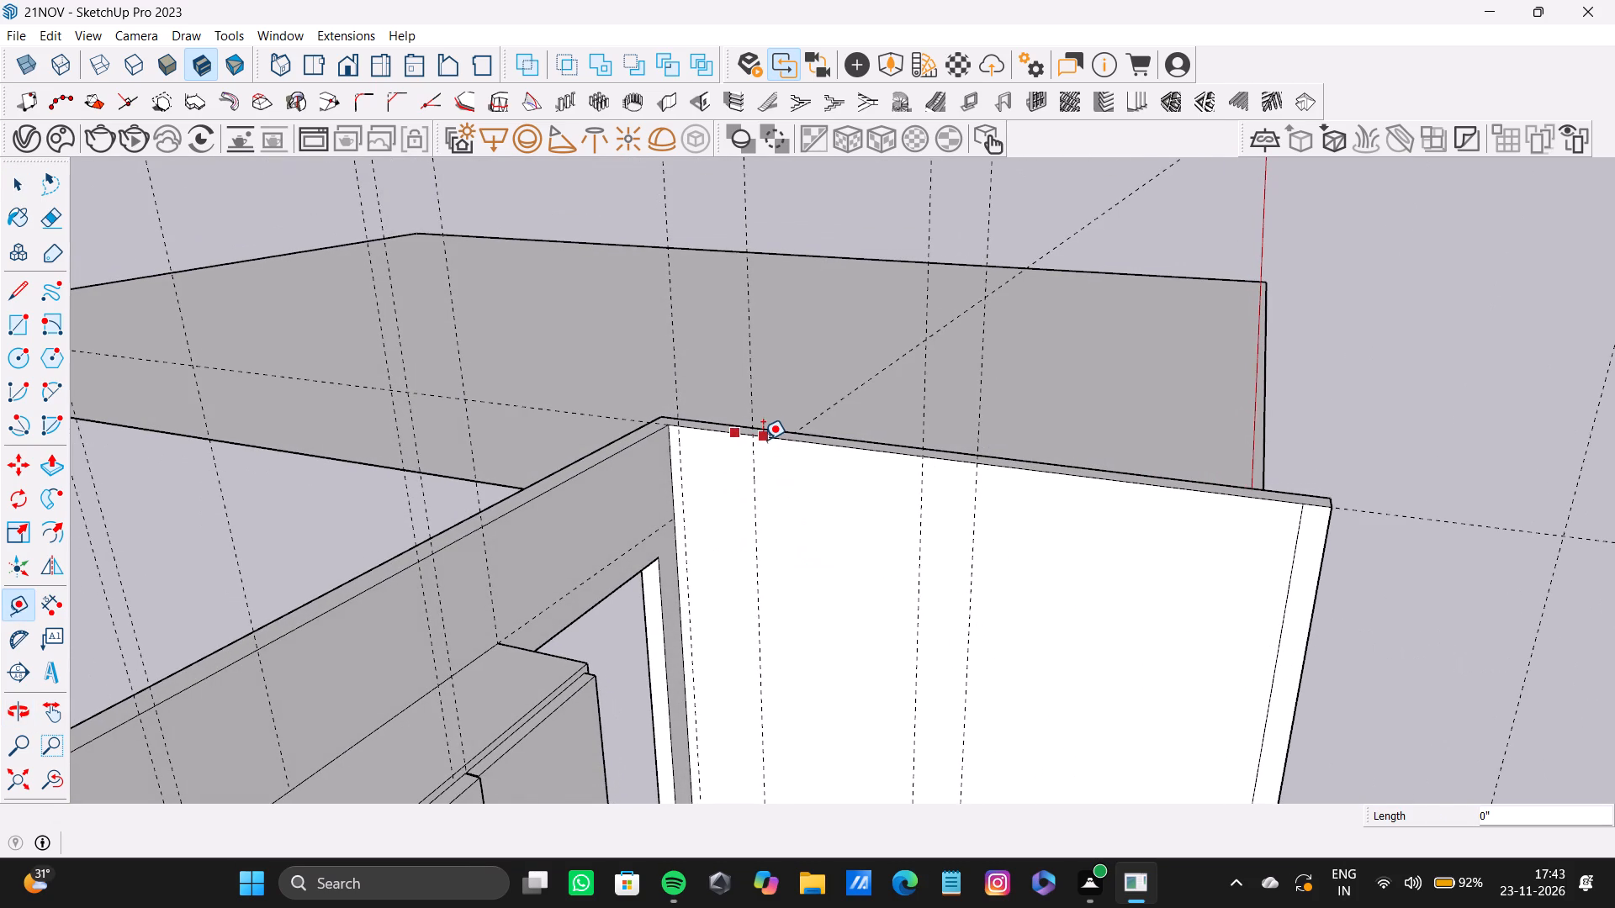
{"action": "scroll", "coordinate": [774, 563], "scroll_direction": "up", "scroll_amount": 6}
{"action": "middle_click_drag", "start_coordinate": [727, 572], "coordinate": [732, 483]}
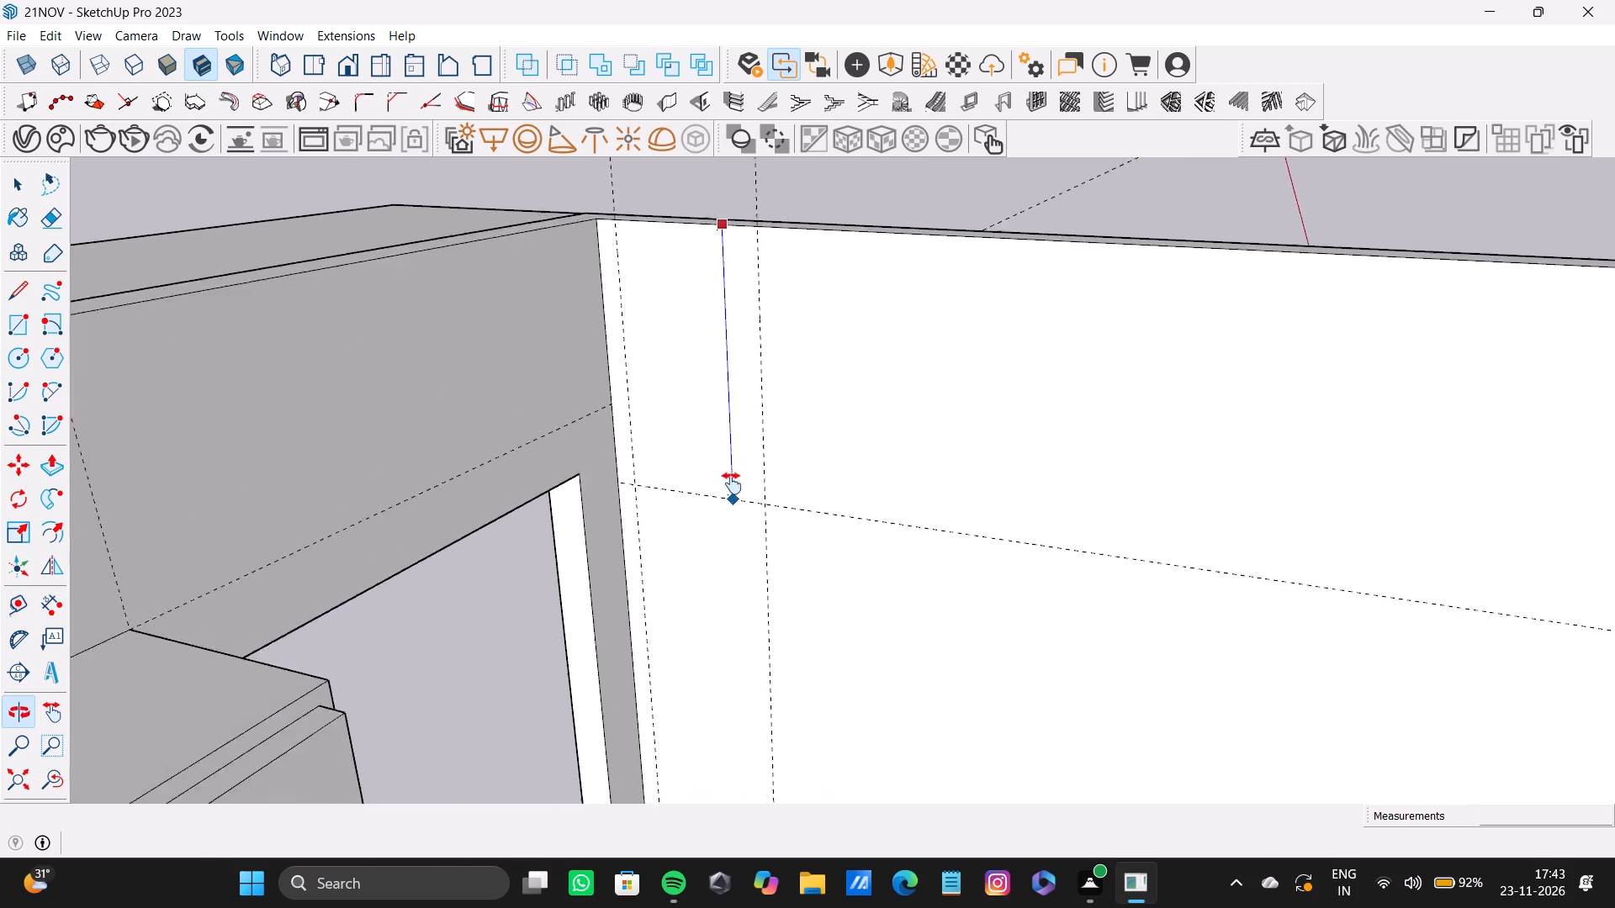
{"action": "middle_click_drag", "start_coordinate": [732, 483], "coordinate": [643, 361]}
{"action": "scroll", "coordinate": [732, 510], "scroll_direction": "up", "scroll_amount": 2}
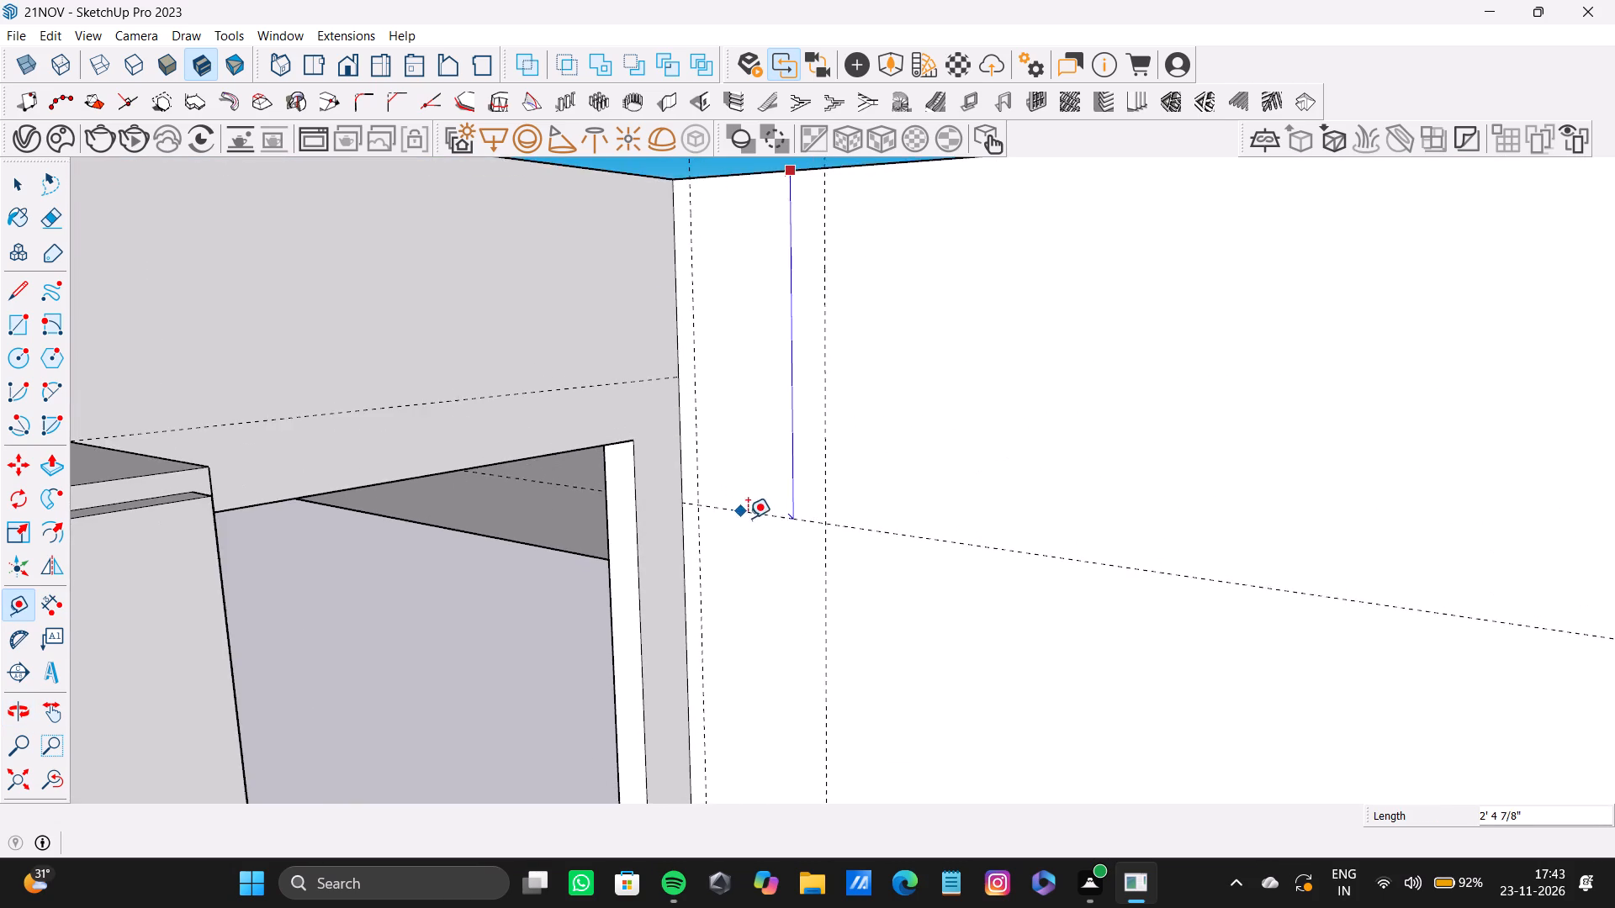
{"action": "scroll", "coordinate": [748, 518], "scroll_direction": "up", "scroll_amount": 3}
{"action": "scroll", "coordinate": [750, 520], "scroll_direction": "down", "scroll_amount": 8}
{"action": "middle_click_drag", "start_coordinate": [757, 525], "coordinate": [765, 403], "text": "shift"}
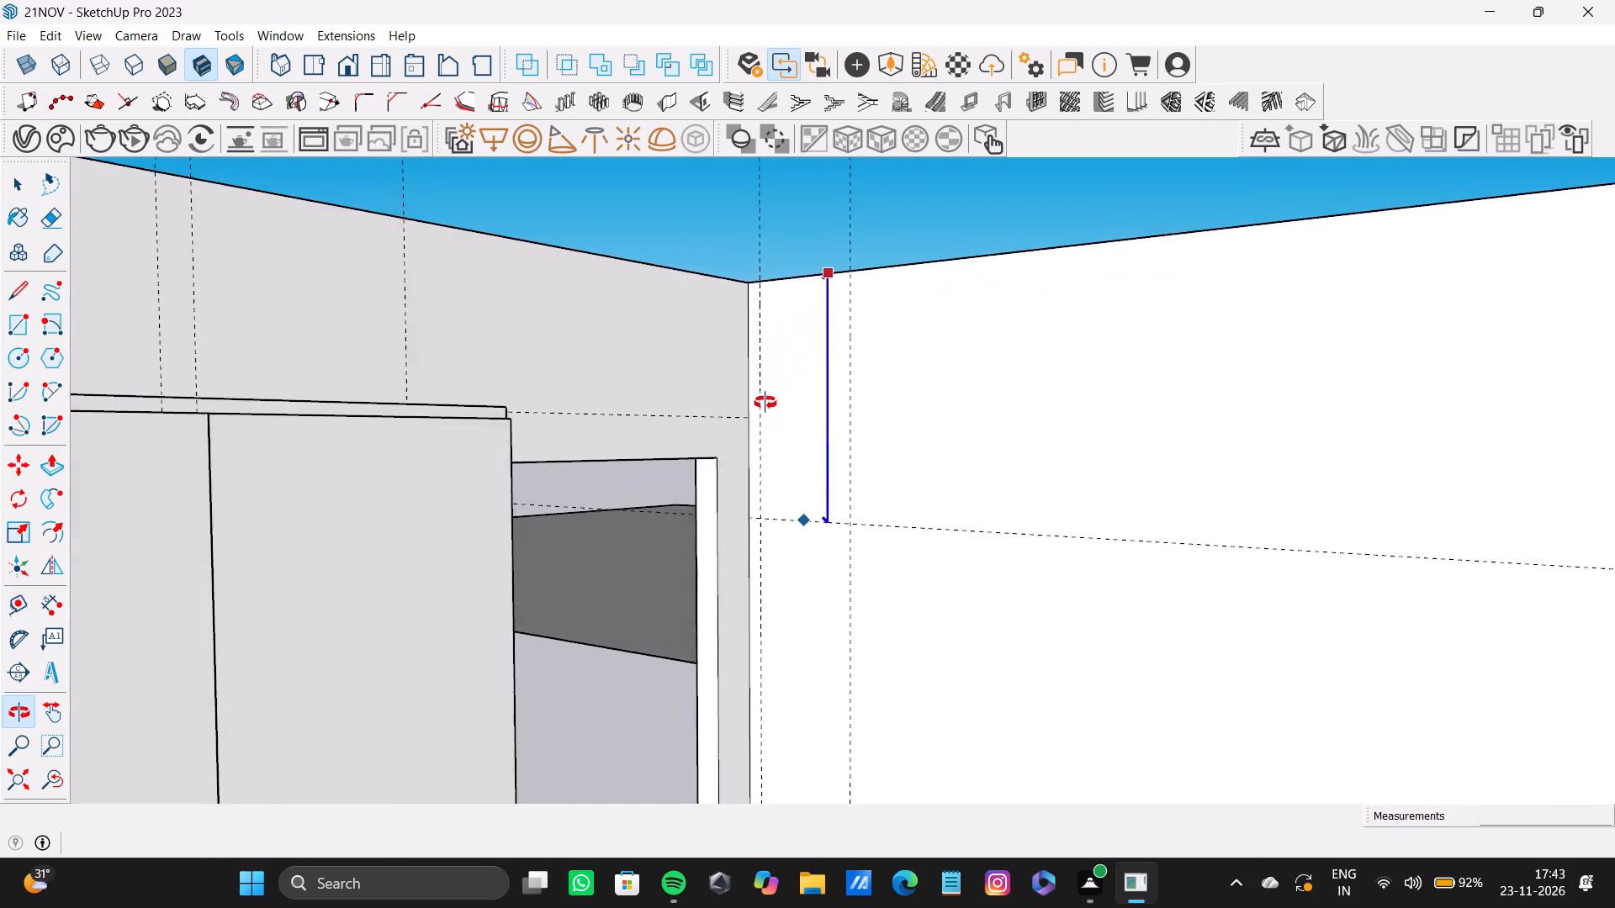
{"action": "middle_click_drag", "start_coordinate": [765, 403], "coordinate": [749, 419], "text": "shift"}
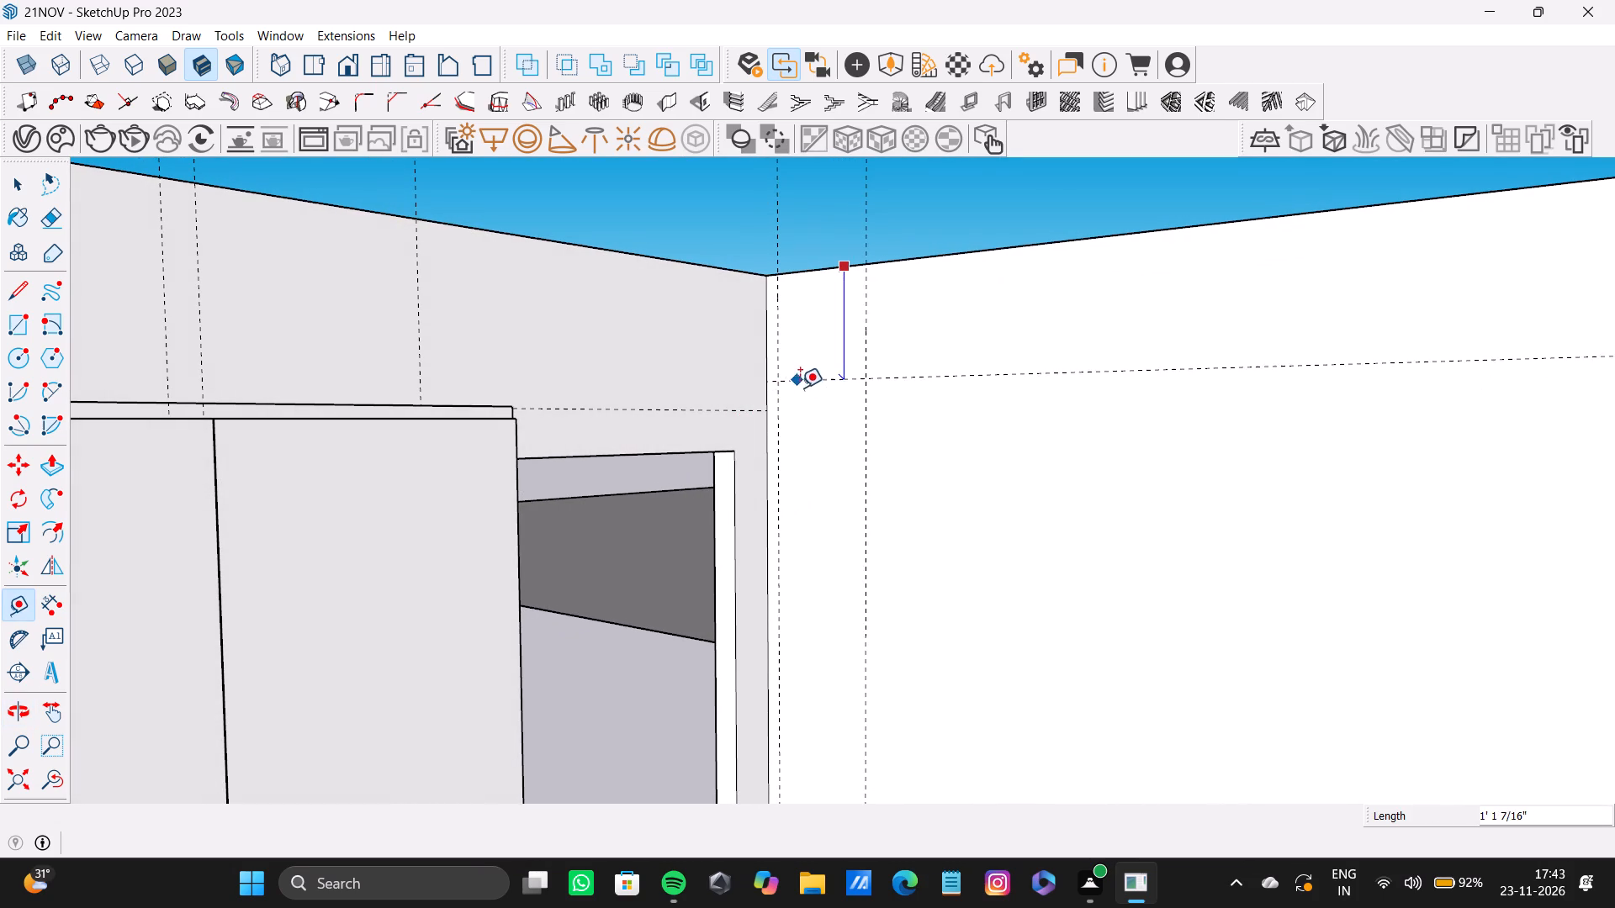
{"action": "left_click", "coordinate": [811, 409]}
Place a horizontal guide on the plain side wall about 5" above its floor edge.
{"action": "scroll", "coordinate": [861, 538], "scroll_direction": "down", "scroll_amount": 5}
{"action": "middle_click_drag", "start_coordinate": [862, 528], "coordinate": [854, 494], "text": "shift"}
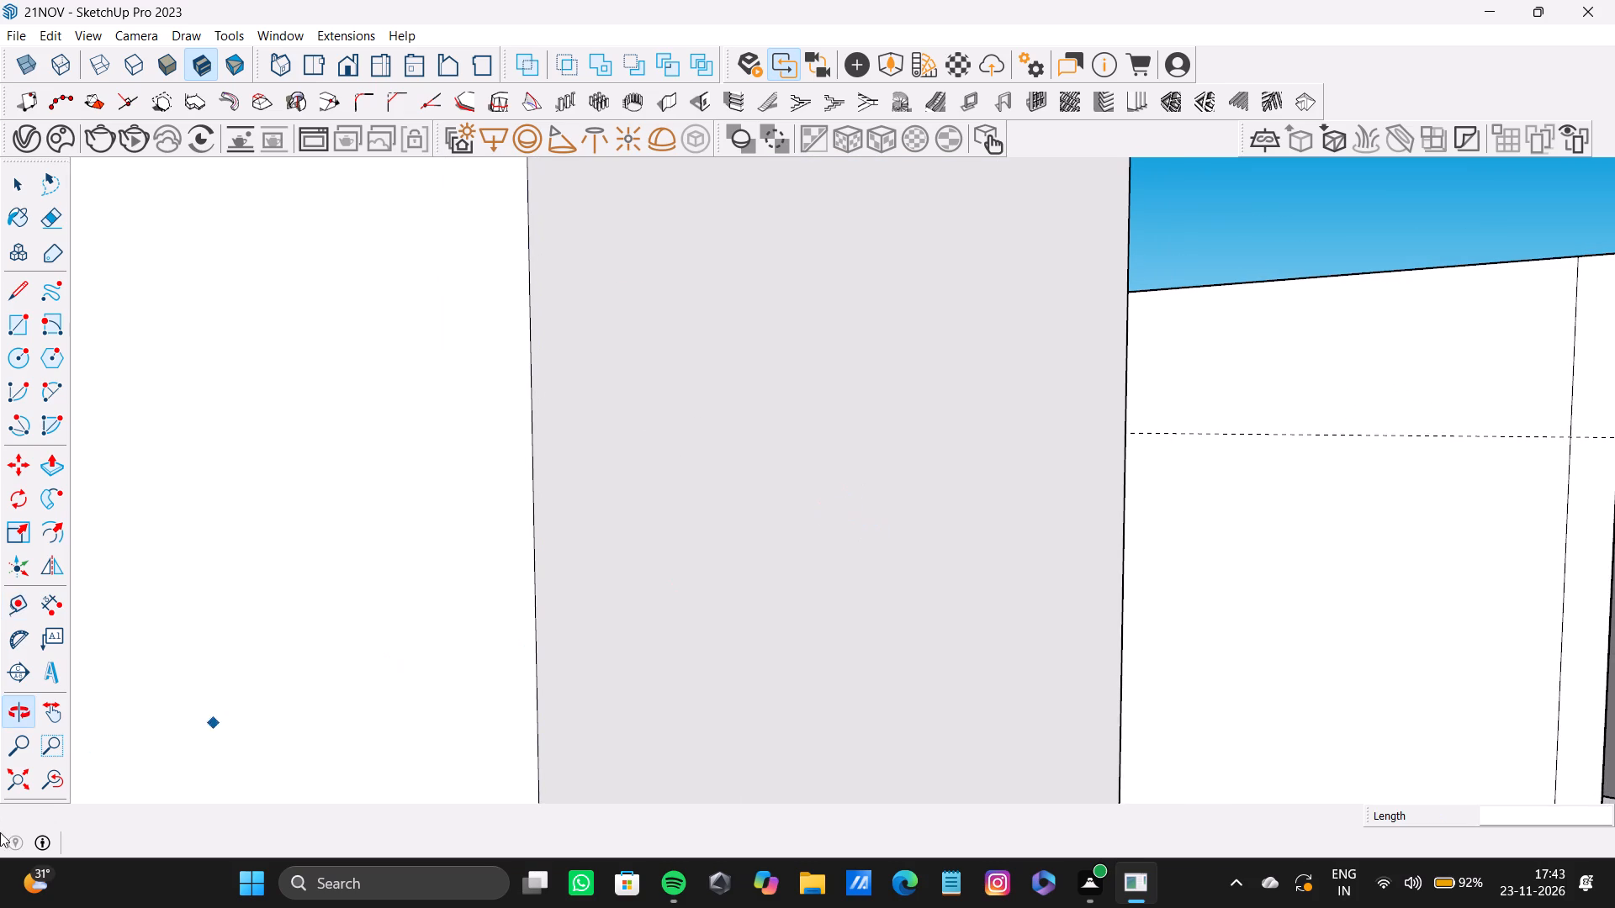
{"action": "left_click", "coordinate": [24, 778]}
{"action": "middle_click_drag", "start_coordinate": [496, 499], "coordinate": [449, 805]}
{"action": "scroll", "coordinate": [447, 805], "scroll_direction": "down", "scroll_amount": 1}
{"action": "scroll", "coordinate": [769, 431], "scroll_direction": "up", "scroll_amount": 8}
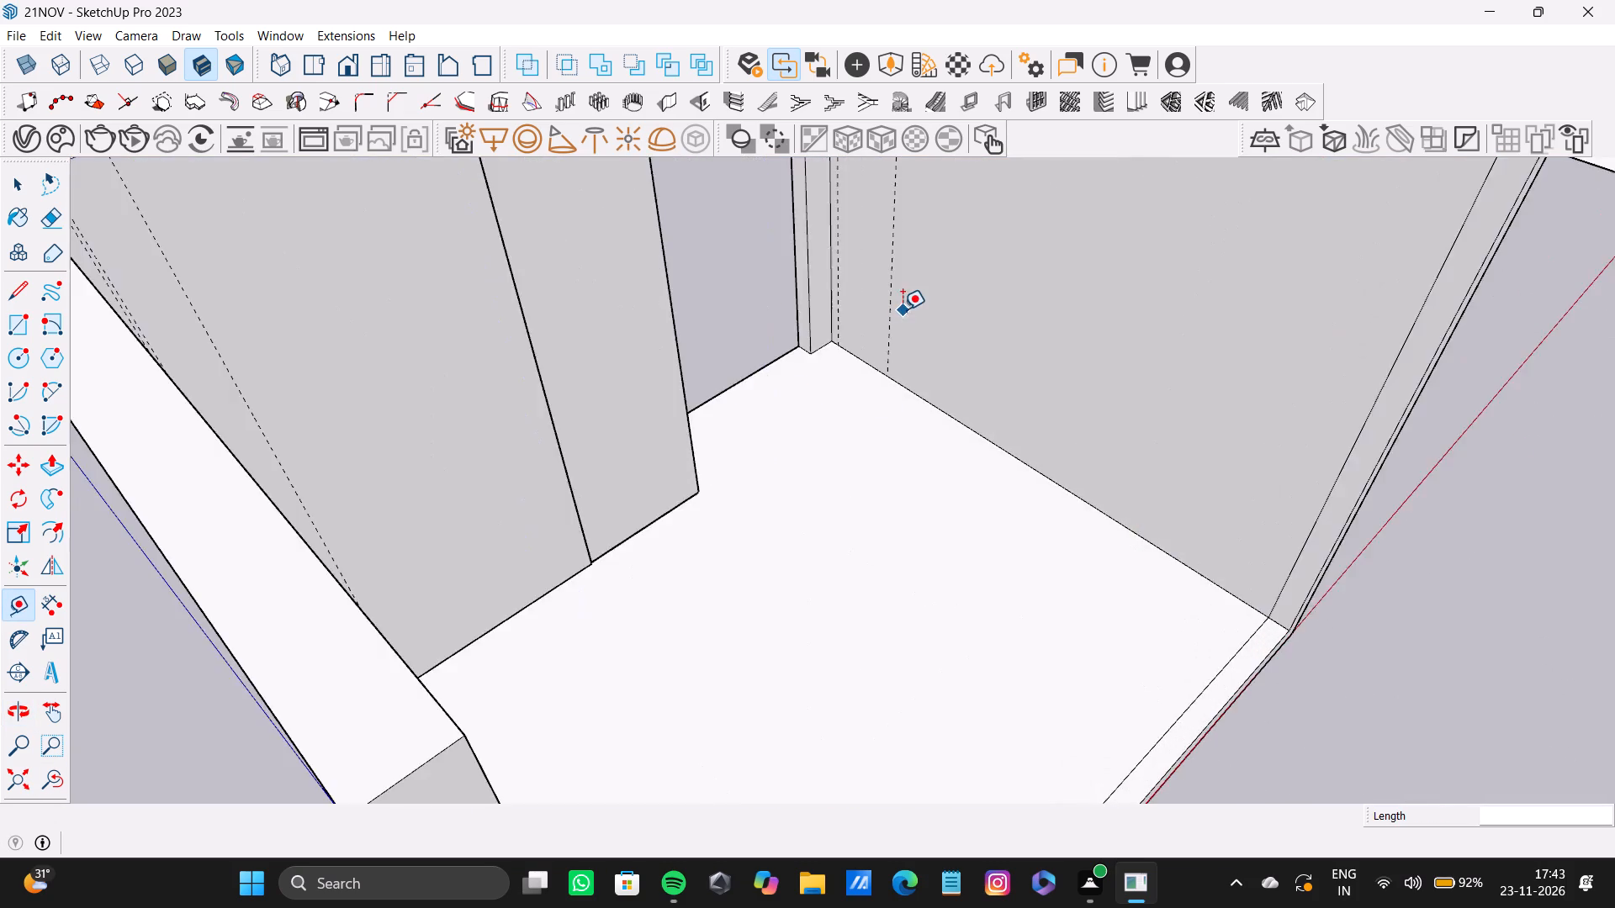
{"action": "middle_click_drag", "start_coordinate": [893, 325], "coordinate": [860, 486], "text": "shift"}
{"action": "scroll", "coordinate": [831, 476], "scroll_direction": "up", "scroll_amount": 7}
{"action": "left_click", "coordinate": [831, 525]}
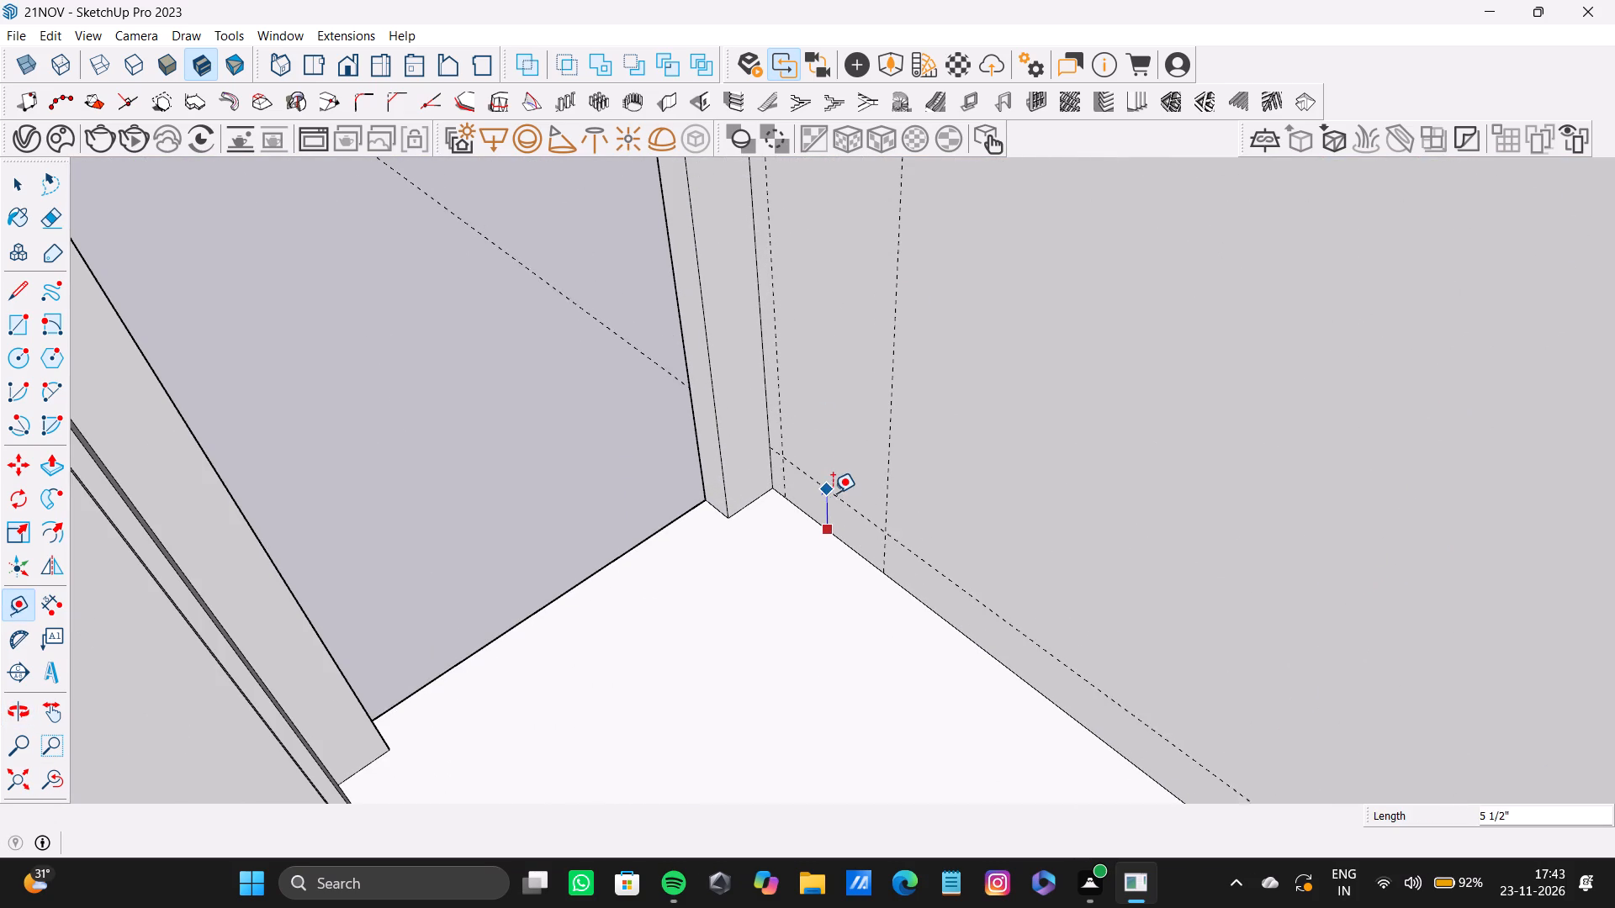
{"action": "left_click", "coordinate": [829, 497]}
Draw a tall rectangle 1' 1 15/16" wide between the two vertical guides, from the upper to the lower horizontal guide.
{"action": "scroll", "coordinate": [814, 494], "scroll_direction": "down", "scroll_amount": 11}
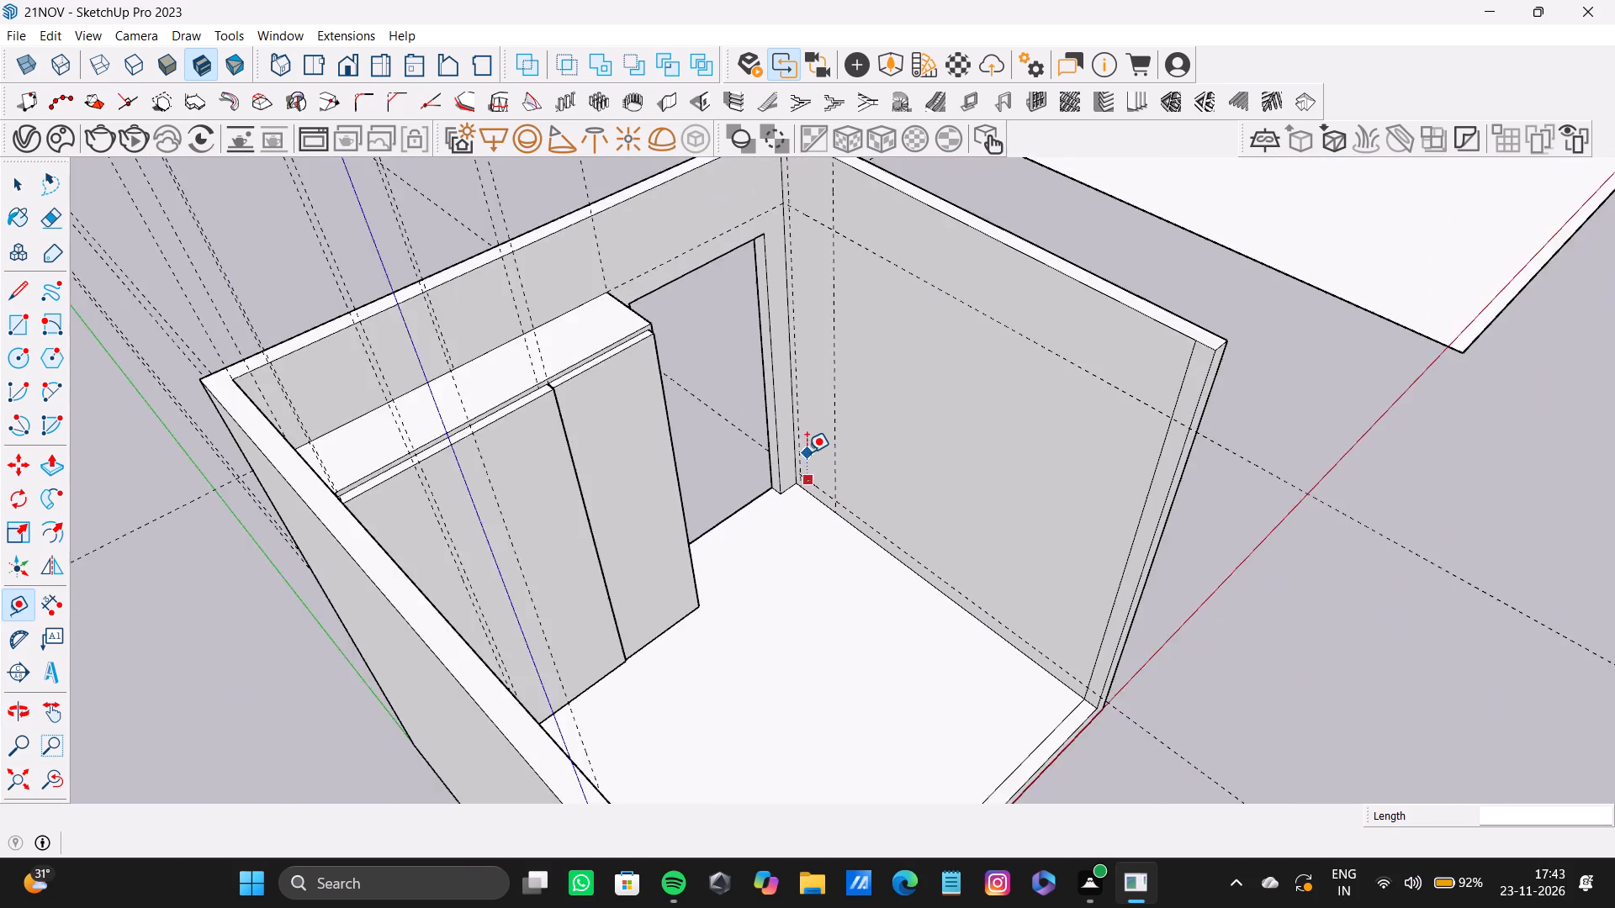
{"action": "middle_click_drag", "start_coordinate": [807, 452], "coordinate": [876, 576], "text": "shift"}
{"action": "key", "text": "r"}
{"action": "scroll", "coordinate": [796, 431], "scroll_direction": "up", "scroll_amount": 10}
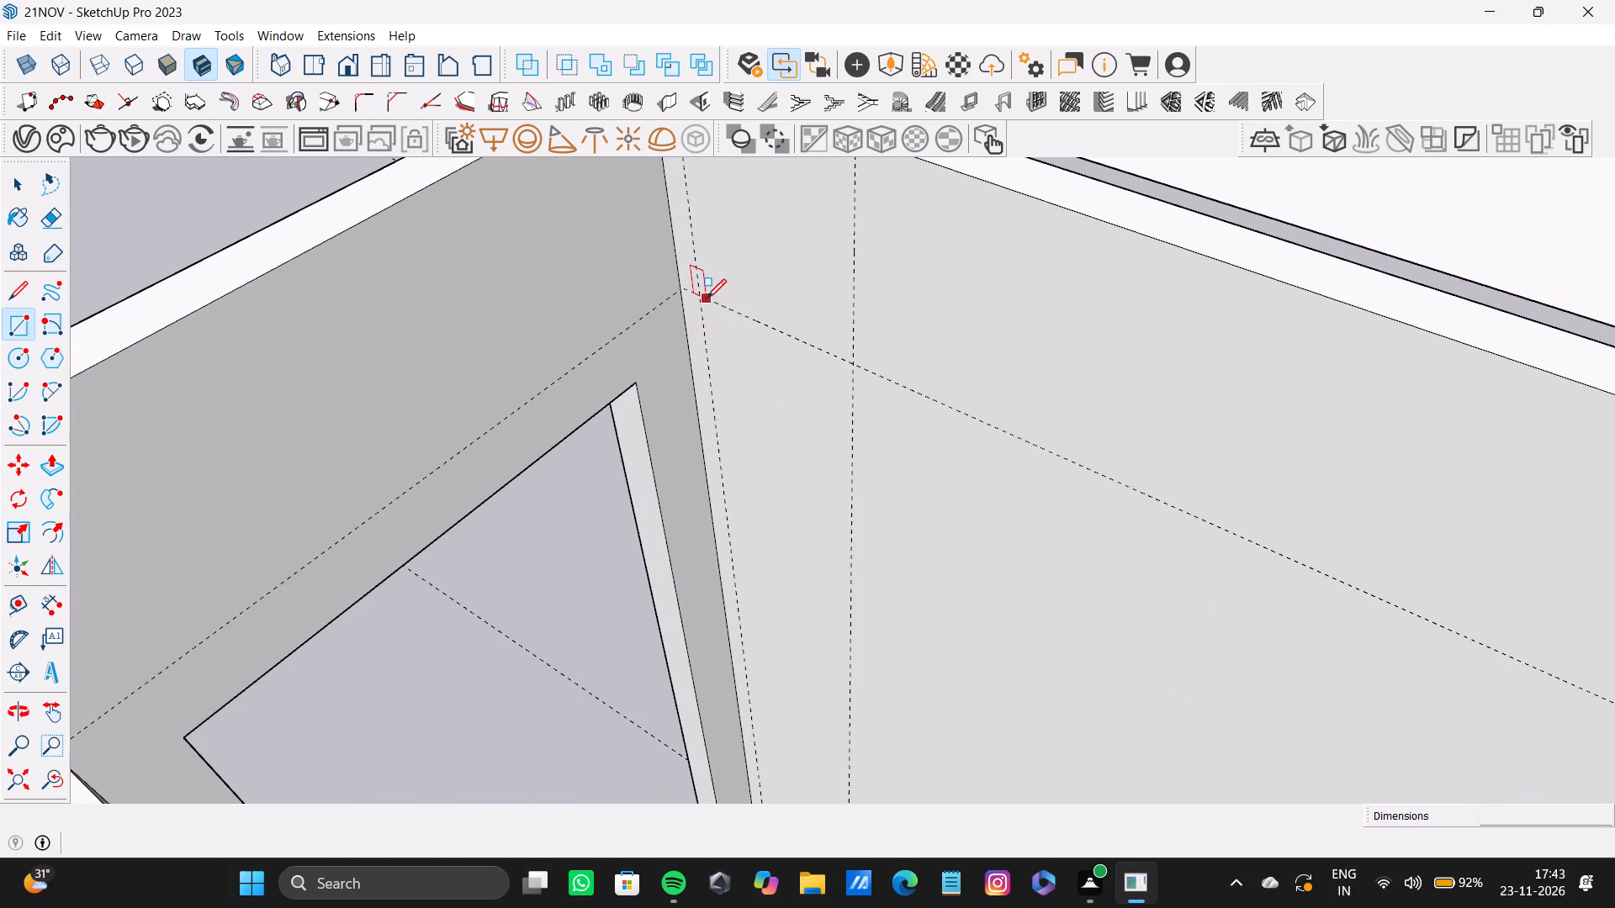
{"action": "left_click", "coordinate": [702, 298]}
{"action": "scroll", "coordinate": [860, 607], "scroll_direction": "down", "scroll_amount": 3}
{"action": "middle_click_drag", "start_coordinate": [845, 637], "coordinate": [777, 302], "text": "shift"}
{"action": "middle_click_drag", "start_coordinate": [787, 463], "coordinate": [787, 415]}
{"action": "scroll", "coordinate": [803, 477], "scroll_direction": "up", "scroll_amount": 4}
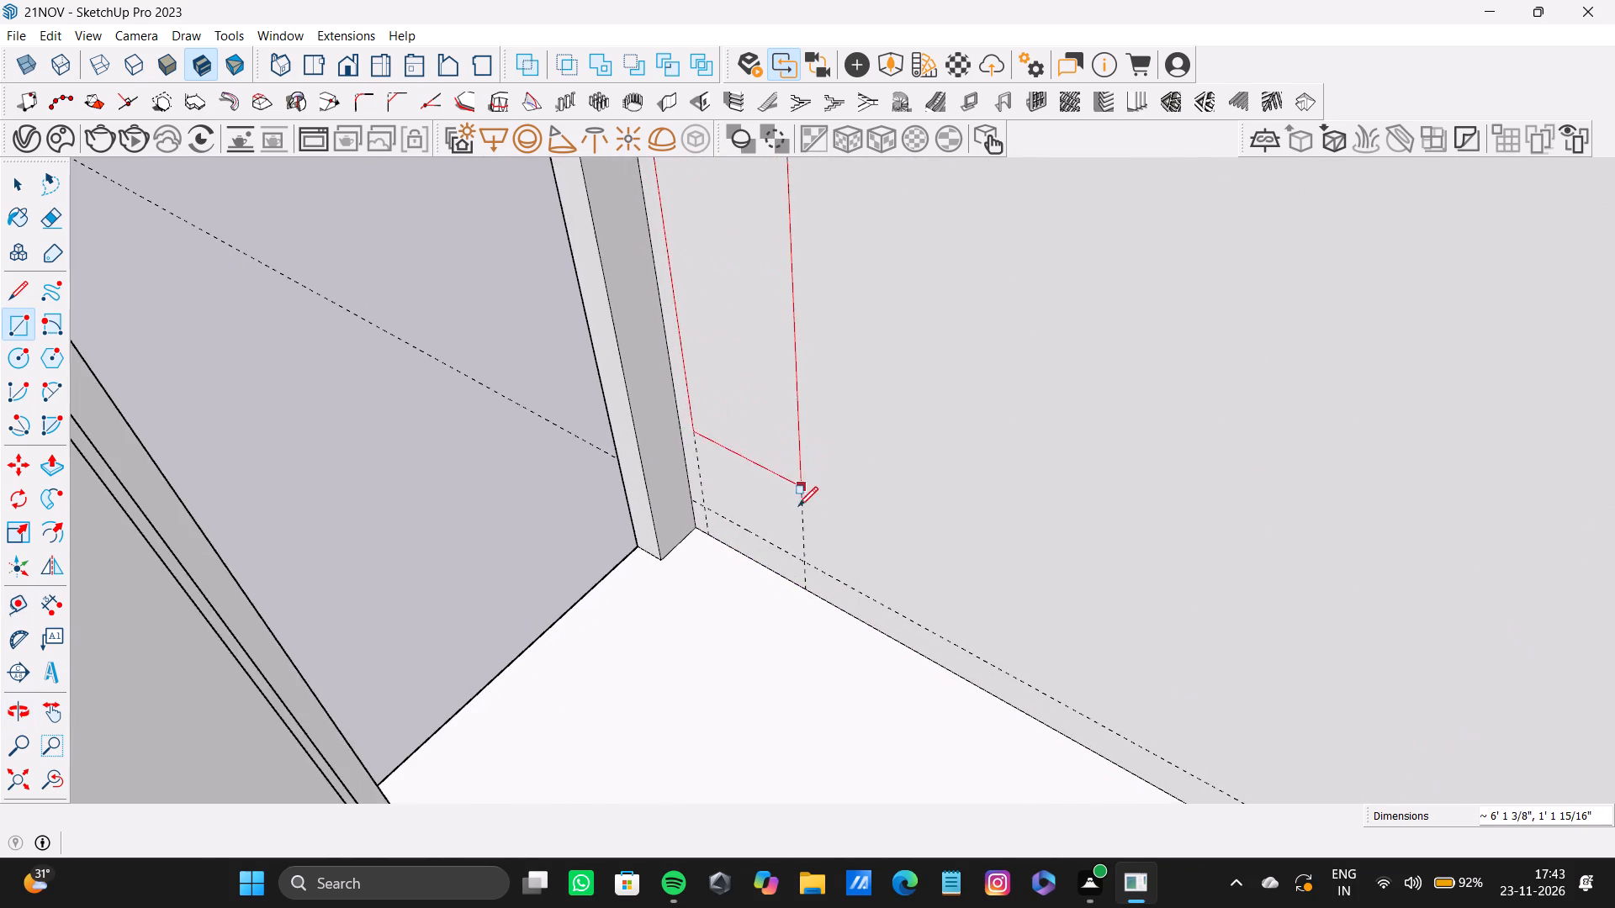
{"action": "scroll", "coordinate": [798, 506], "scroll_direction": "up", "scroll_amount": 3}
{"action": "left_click", "coordinate": [807, 576]}
{"action": "scroll", "coordinate": [776, 482], "scroll_direction": "down", "scroll_amount": 9}
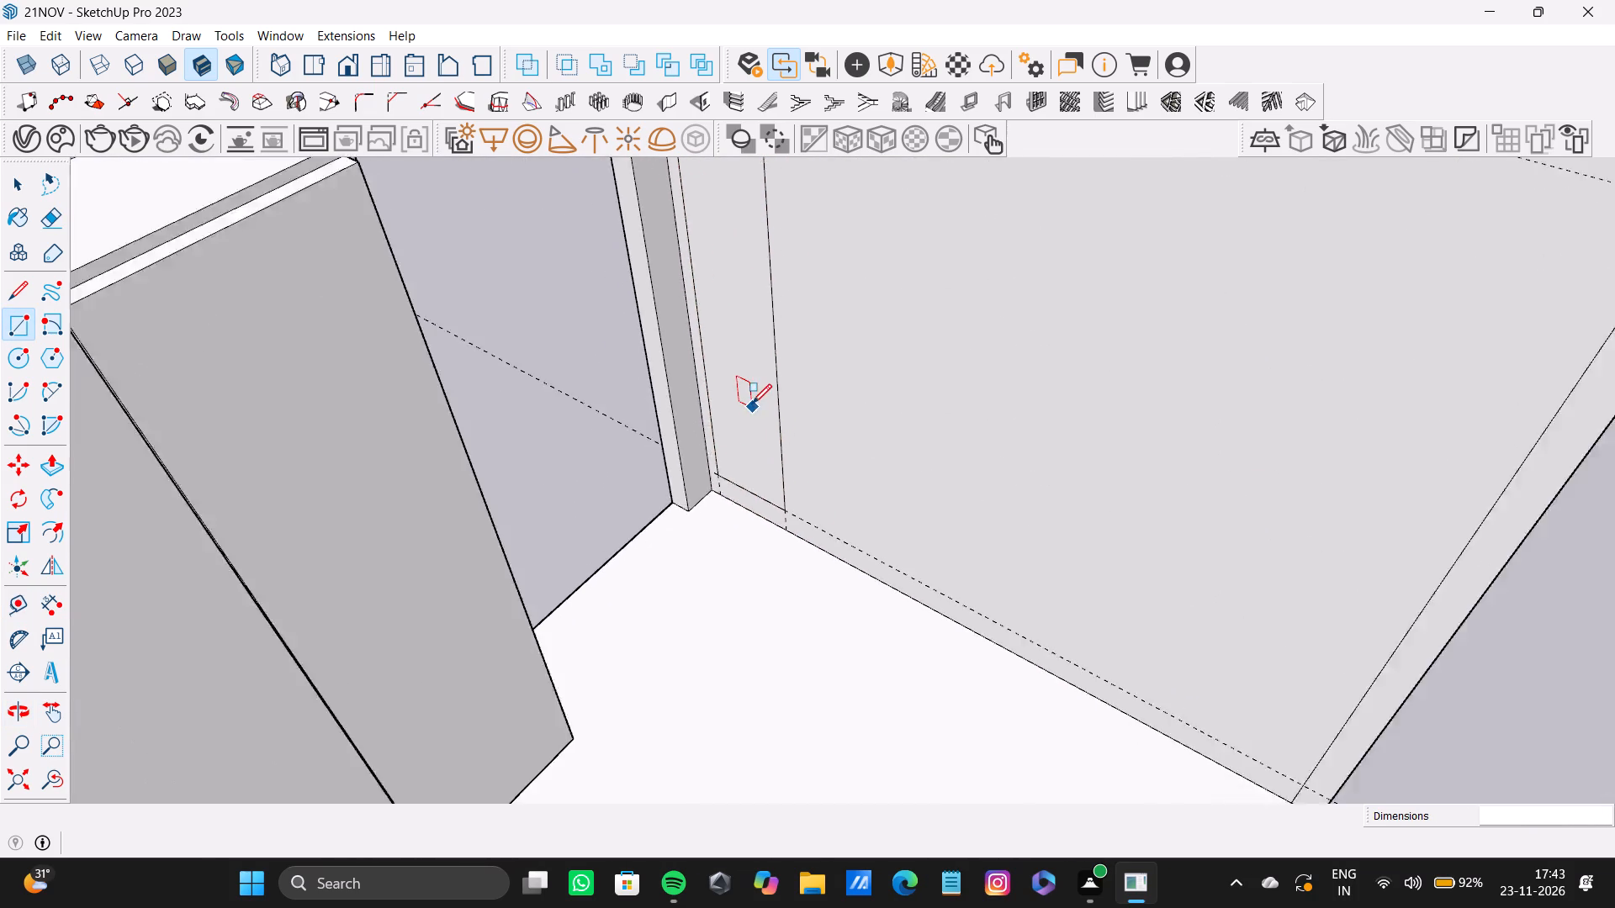
Push the tall rectangle beside the corner about 3 5/16" into the plain side wall to form a recess.
{"action": "scroll", "coordinate": [752, 404], "scroll_direction": "down", "scroll_amount": 11}
{"action": "middle_click_drag", "start_coordinate": [752, 404], "coordinate": [622, 526], "text": "shift"}
{"action": "key", "text": "space"}
{"action": "scroll", "coordinate": [798, 428], "scroll_direction": "up", "scroll_amount": 11}
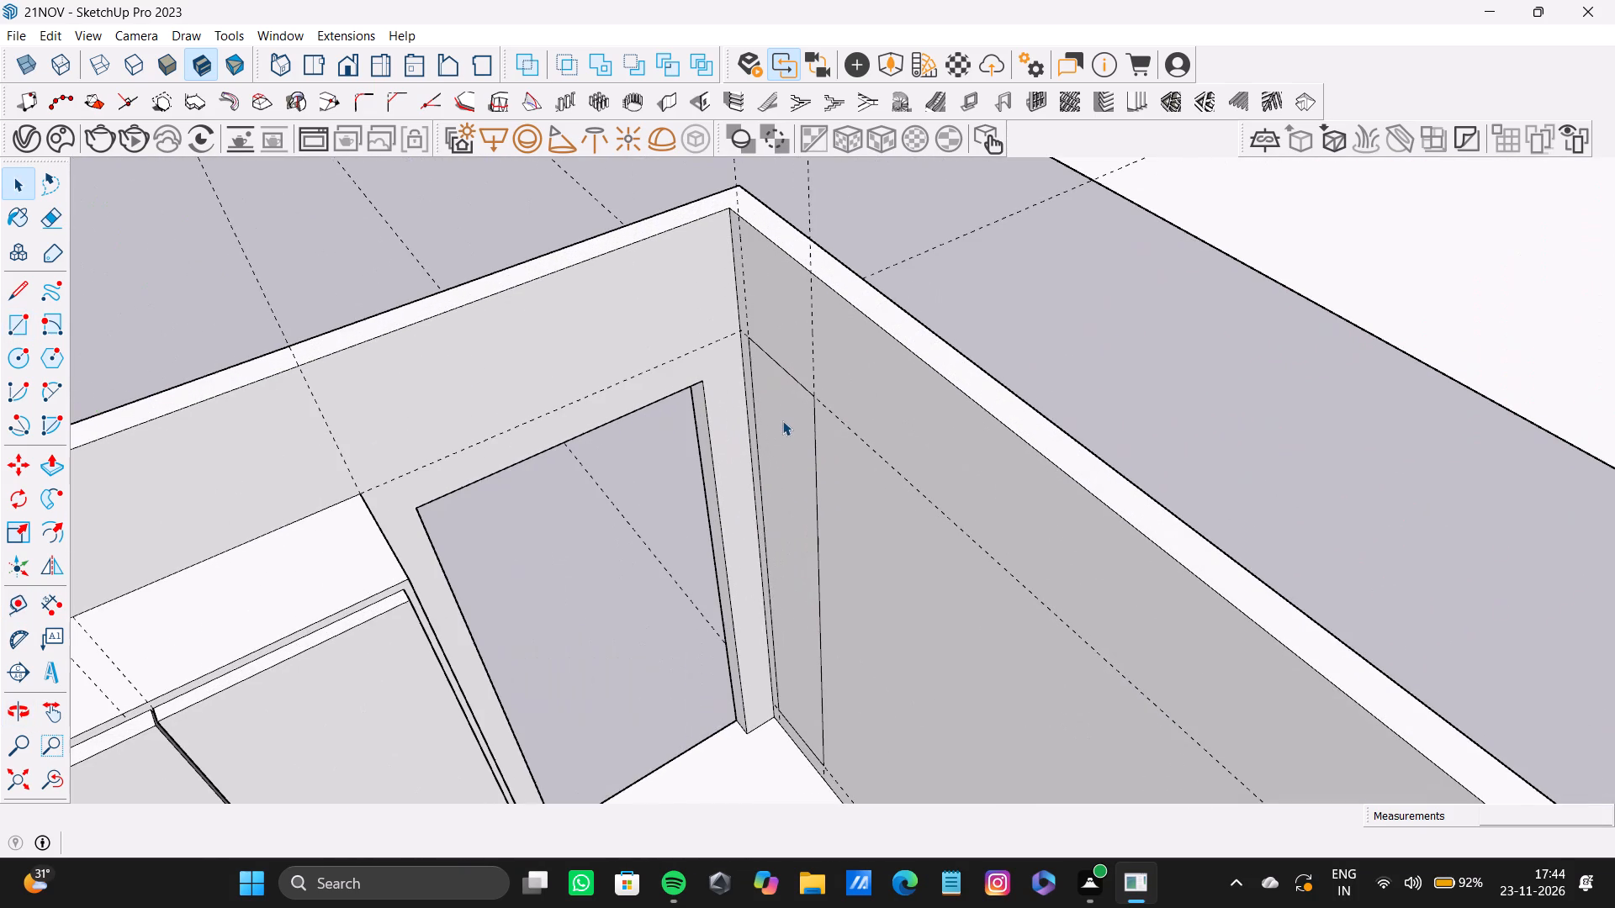
{"action": "left_click", "coordinate": [782, 420]}
{"action": "key", "text": "p"}
{"action": "left_click_drag", "start_coordinate": [783, 420], "coordinate": [803, 409]}
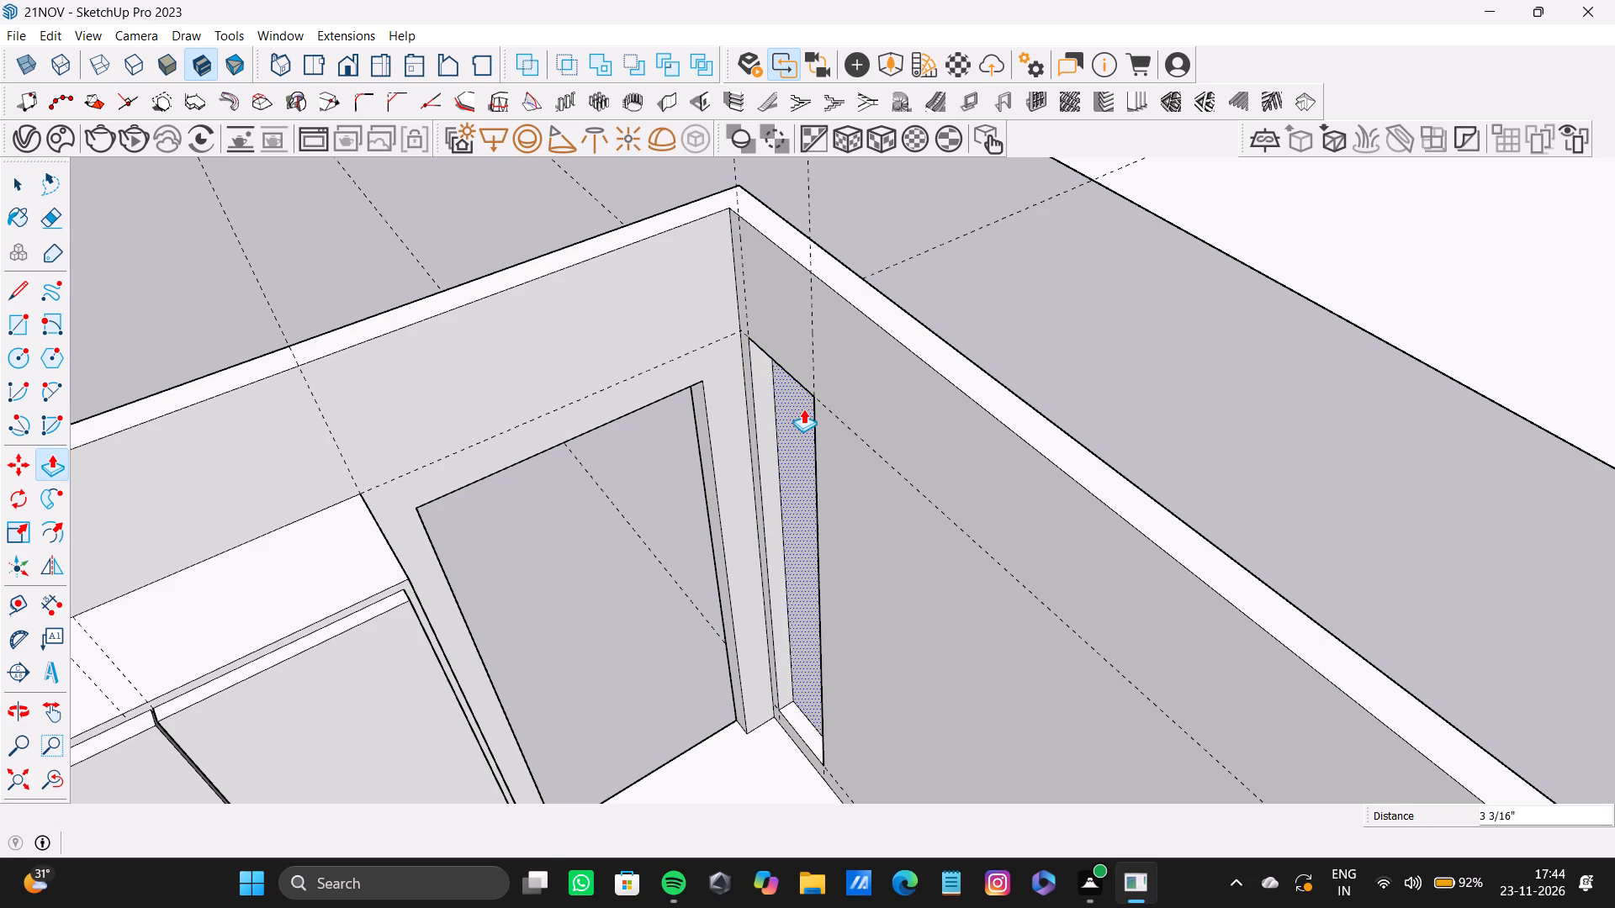
{"action": "left_click_drag", "start_coordinate": [803, 409], "coordinate": [804, 409]}
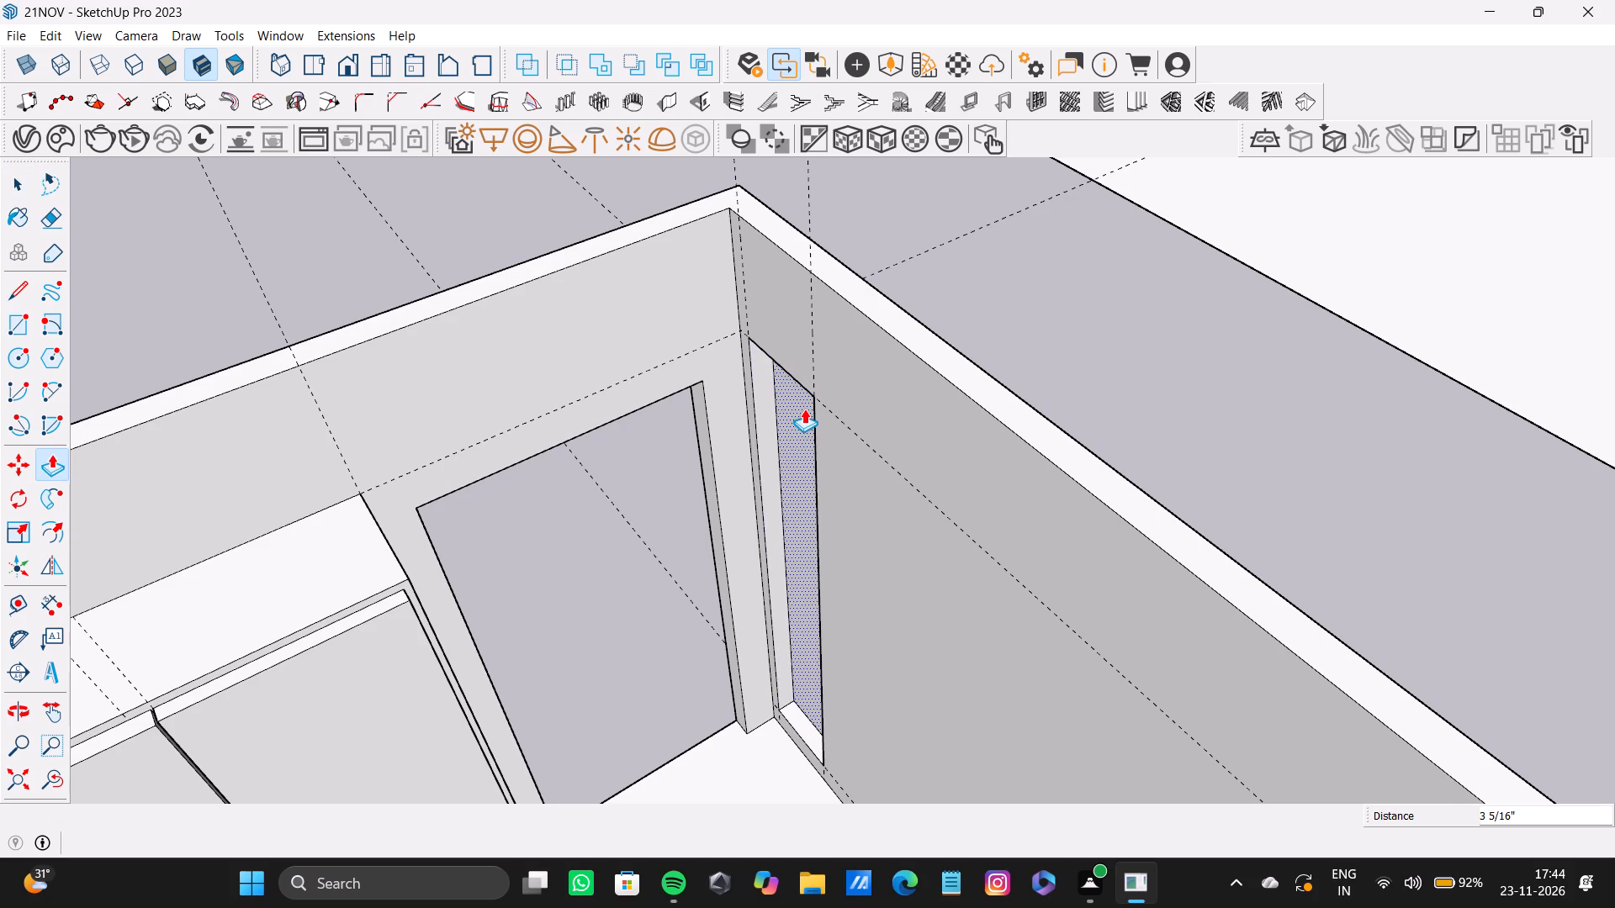
{"action": "left_click_drag", "start_coordinate": [804, 409], "coordinate": [804, 409]}
Pull the plain side wall's face around the recess about 2 1/4" into the room.
{"action": "middle_click_drag", "start_coordinate": [898, 416], "coordinate": [881, 463]}
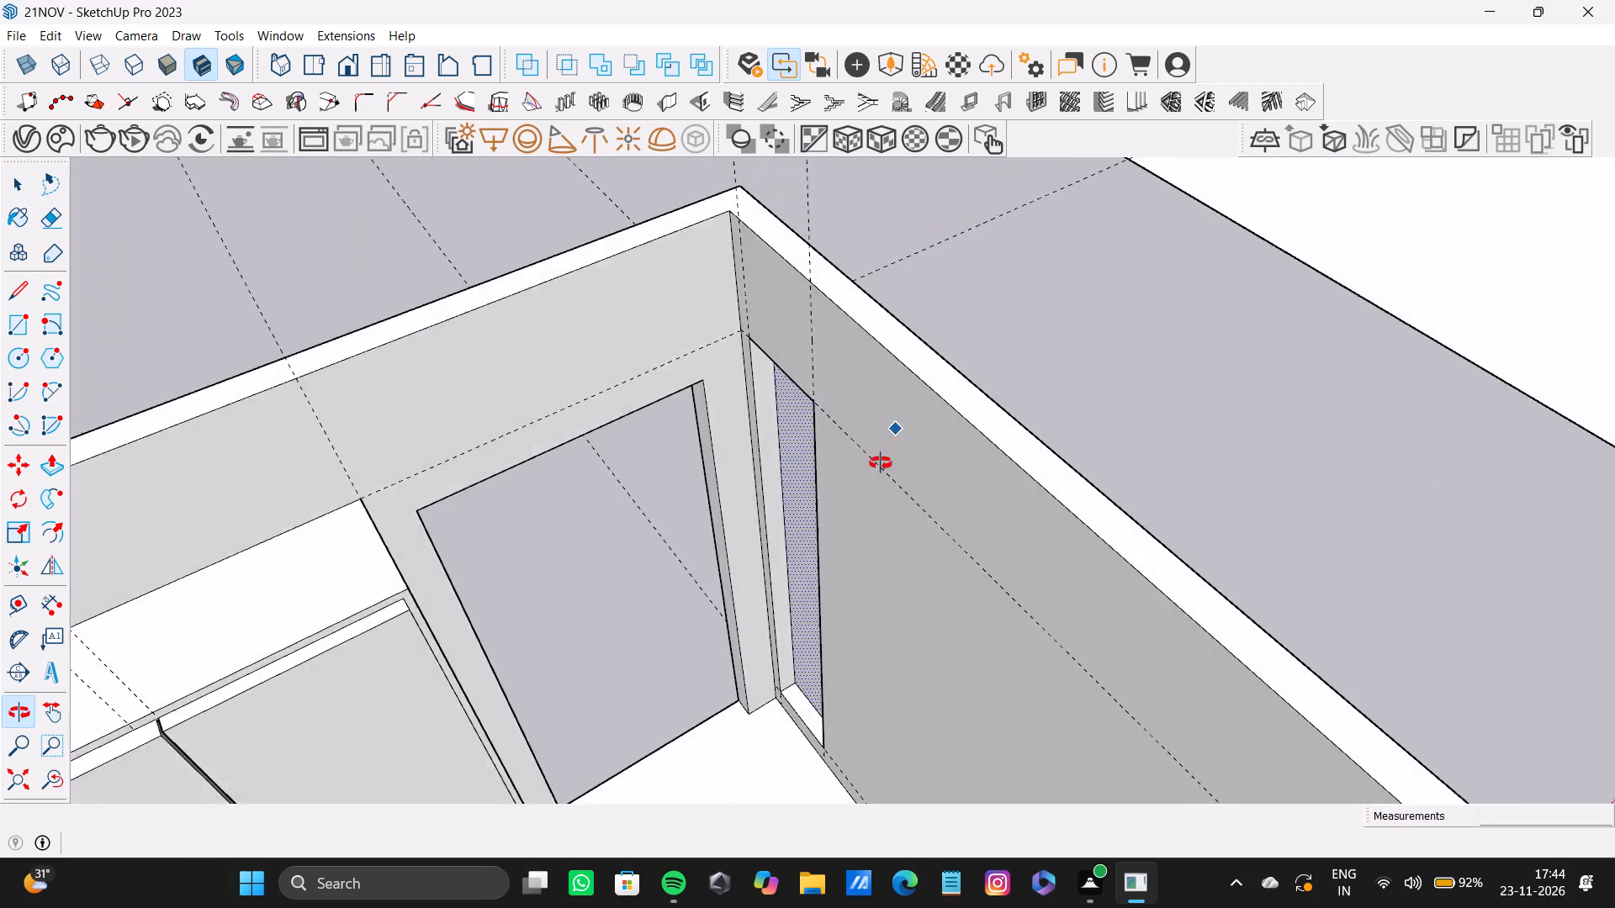
{"action": "middle_click_drag", "start_coordinate": [881, 463], "coordinate": [1074, 484]}
{"action": "scroll", "coordinate": [786, 543], "scroll_direction": "up", "scroll_amount": 10}
{"action": "key", "text": "space"}
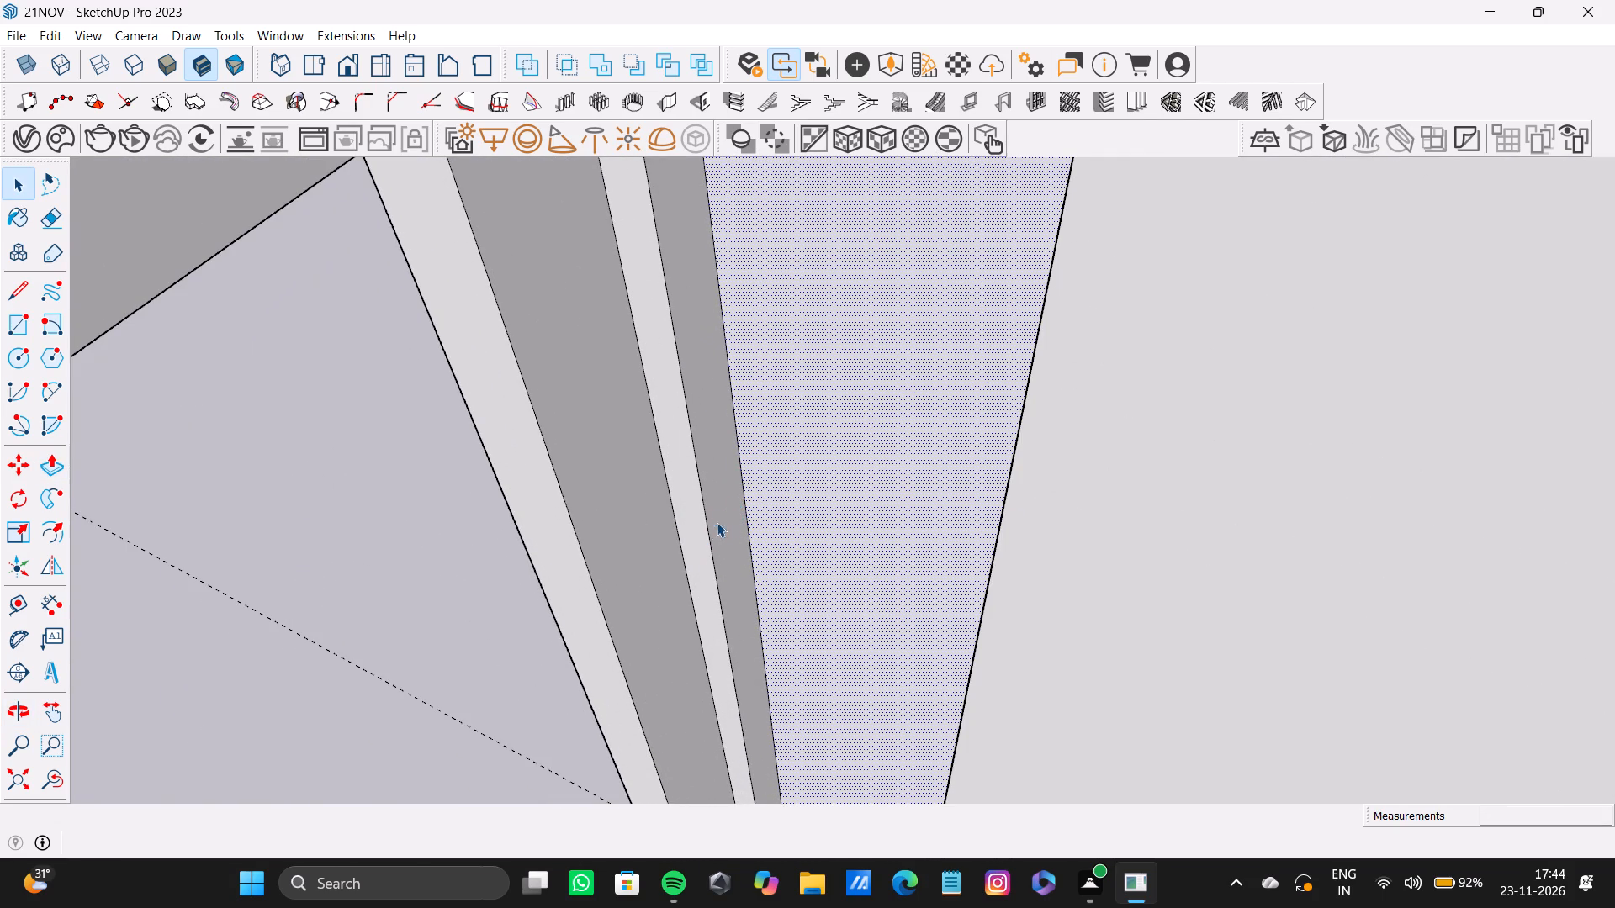
{"action": "left_click", "coordinate": [699, 536]}
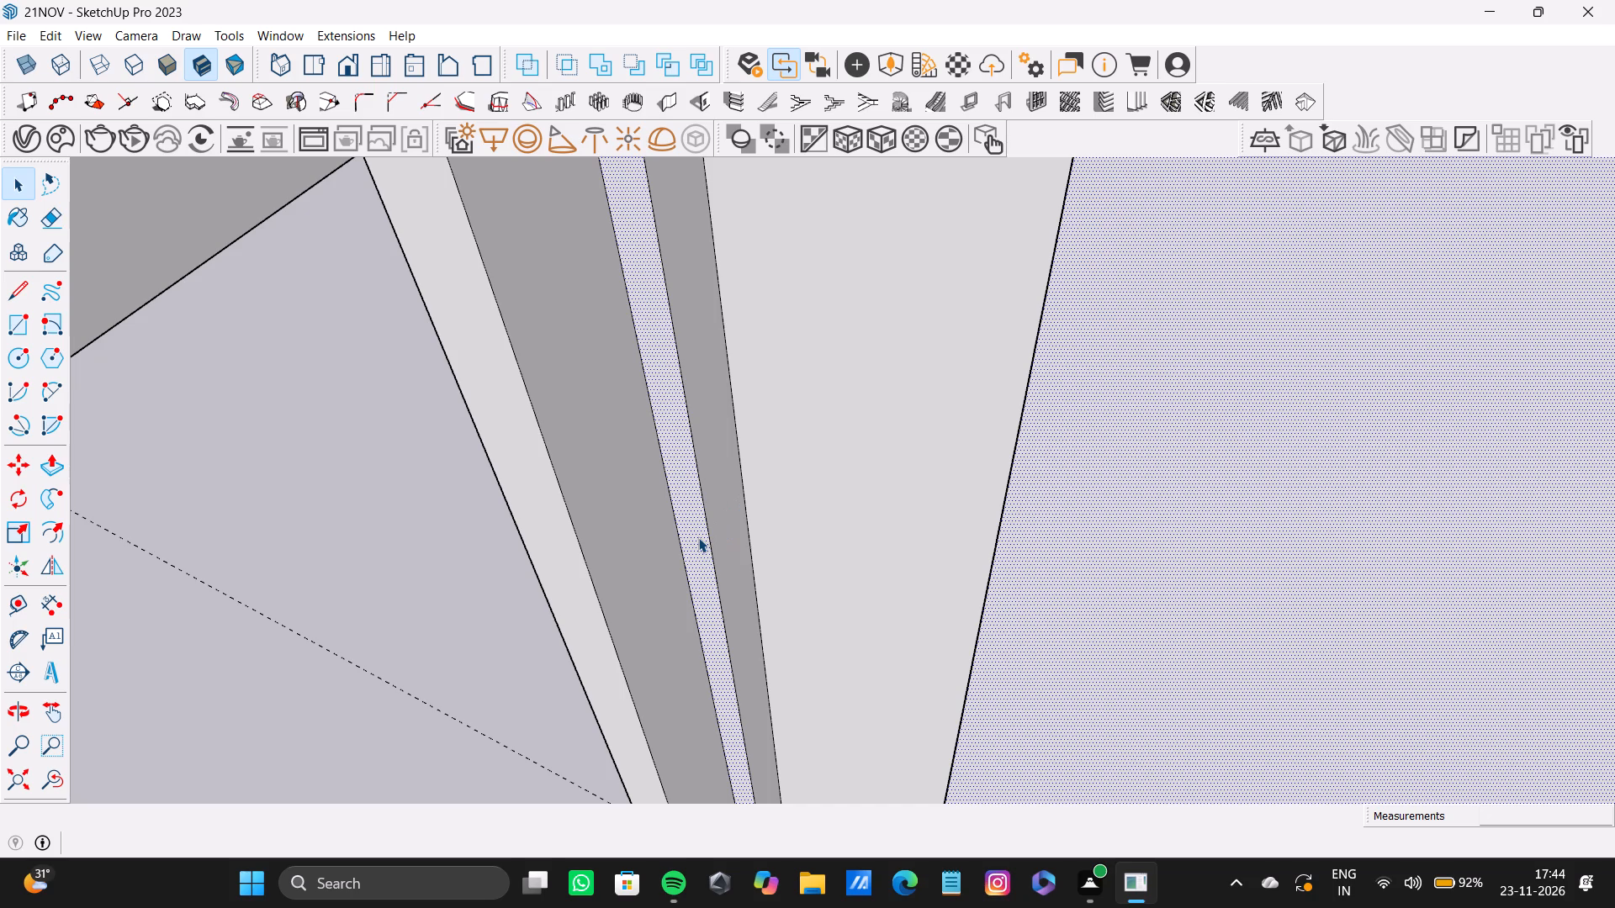
{"action": "key", "text": "p"}
{"action": "left_click_drag", "start_coordinate": [698, 537], "coordinate": [659, 561]}
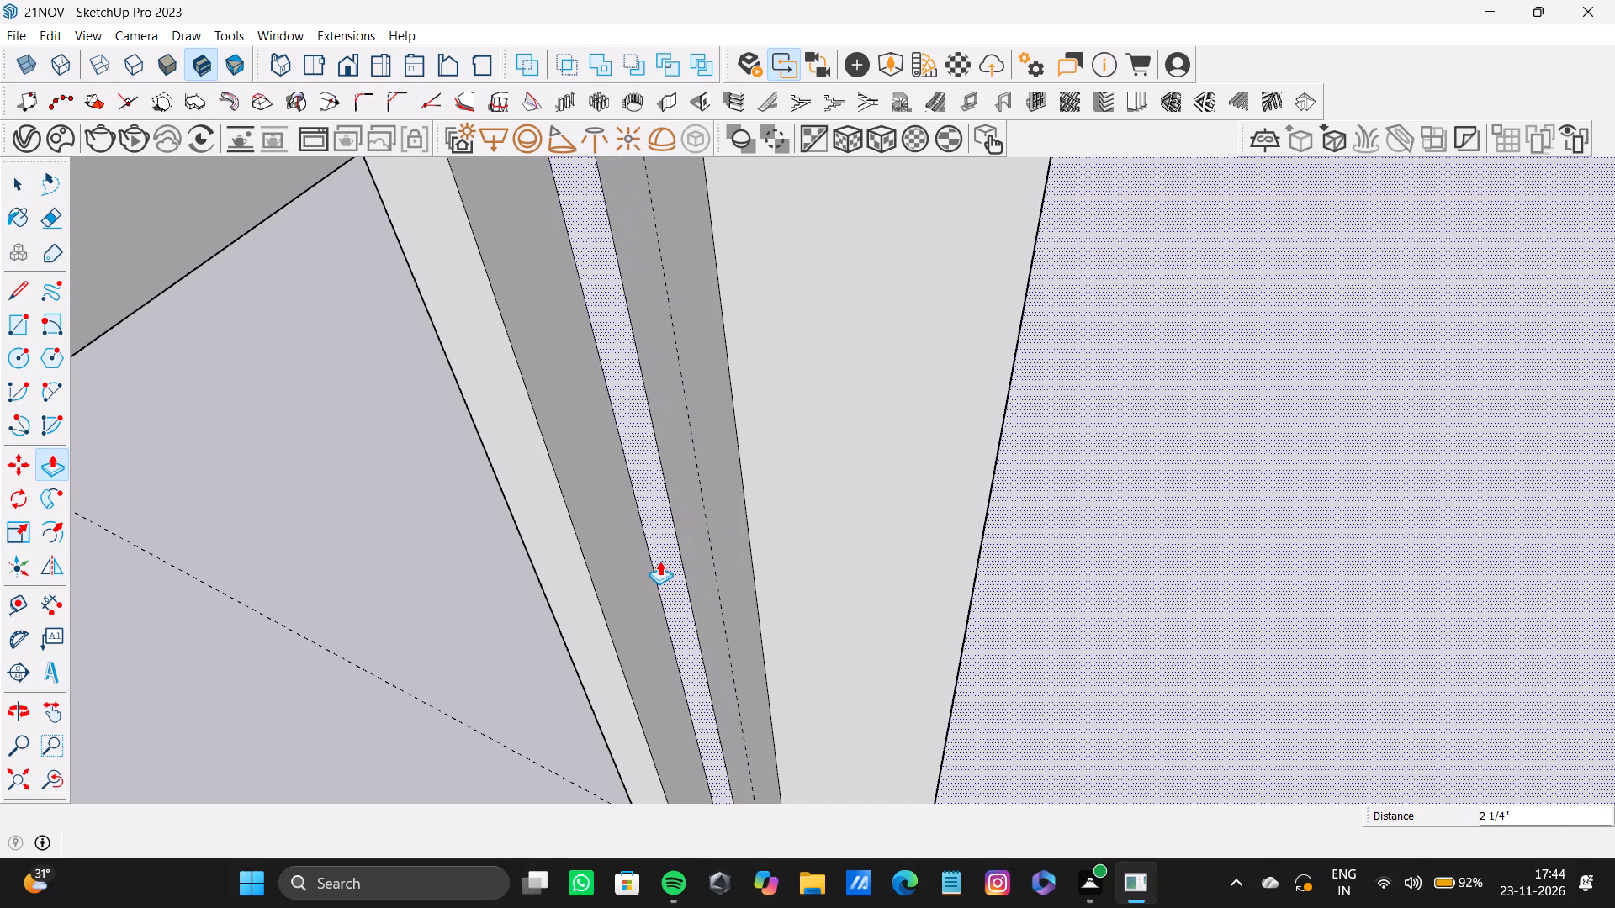
{"action": "left_click_drag", "start_coordinate": [659, 561], "coordinate": [659, 561]}
Push the recess's bottom face down about 3 5/8" towards the floor.
{"action": "scroll", "coordinate": [669, 562], "scroll_direction": "down", "scroll_amount": 14}
{"action": "middle_click_drag", "start_coordinate": [680, 563], "coordinate": [587, 373]}
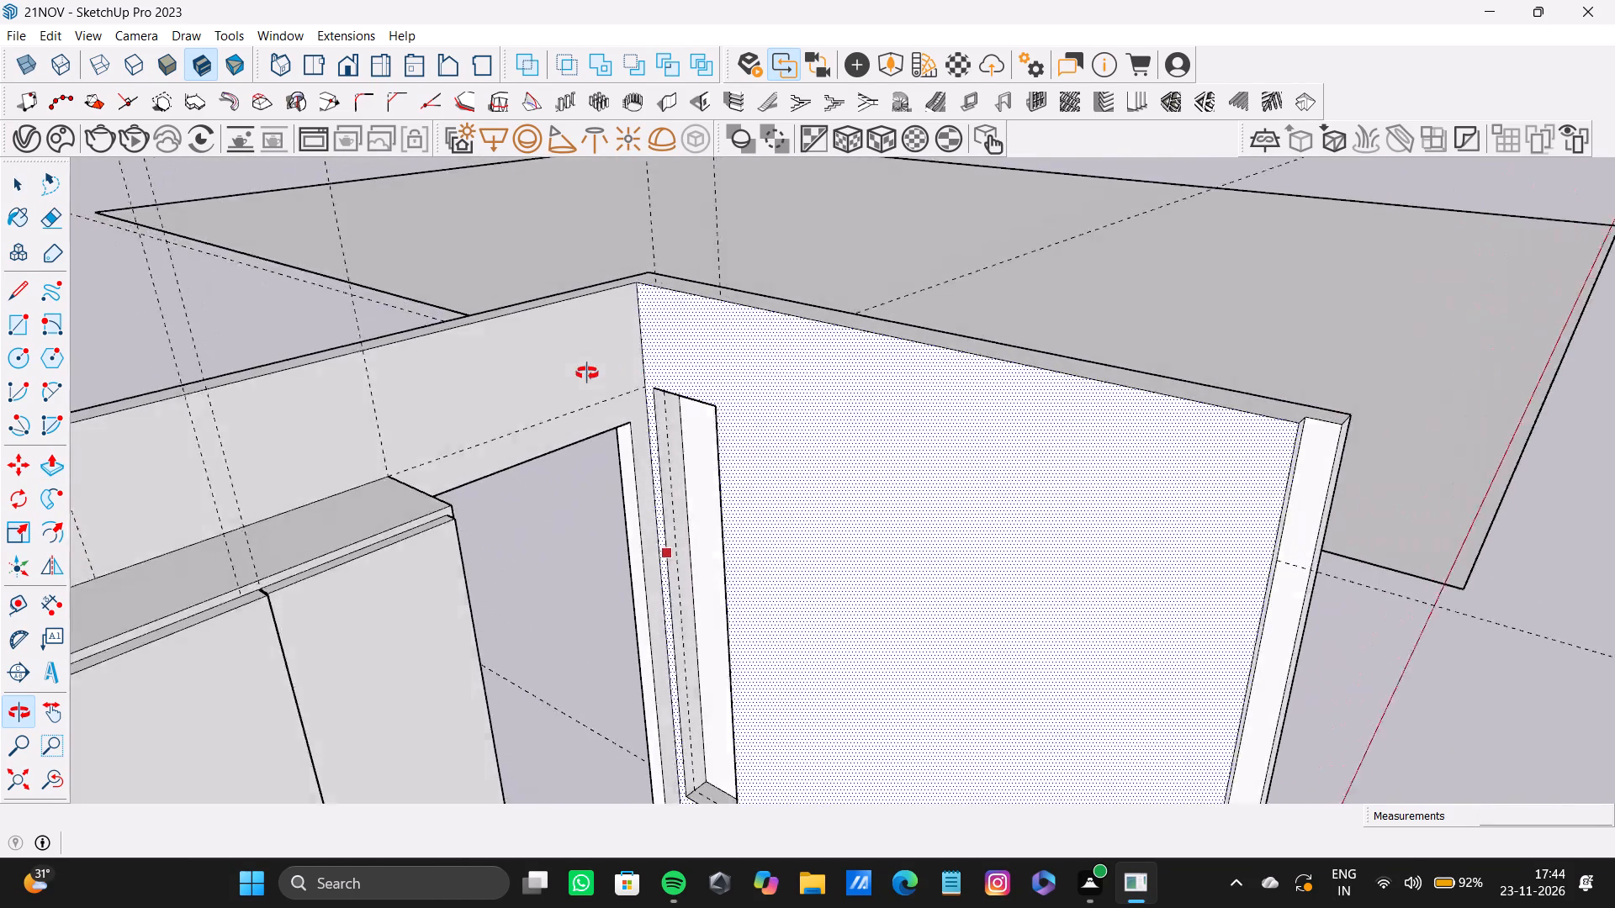
{"action": "middle_click_drag", "start_coordinate": [587, 373], "coordinate": [606, 229]}
{"action": "scroll", "coordinate": [753, 516], "scroll_direction": "up", "scroll_amount": 3}
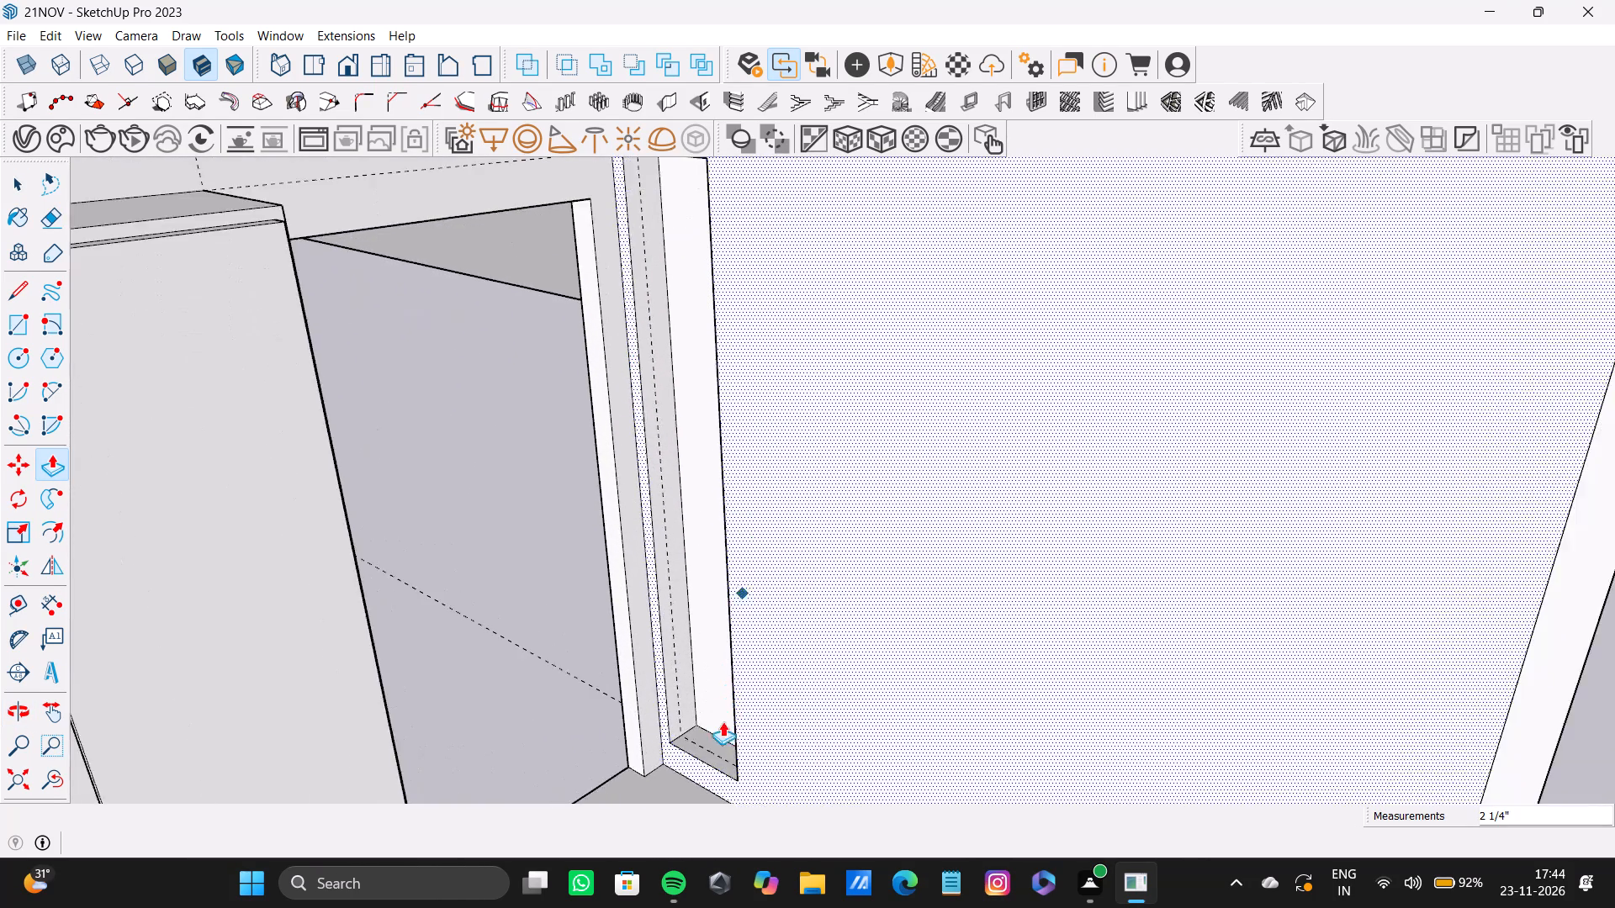
{"action": "scroll", "coordinate": [723, 721], "scroll_direction": "up", "scroll_amount": 4}
{"action": "middle_click_drag", "start_coordinate": [708, 726], "coordinate": [754, 474], "text": "shift"}
{"action": "scroll", "coordinate": [739, 483], "scroll_direction": "up", "scroll_amount": 9}
{"action": "key", "text": "space"}
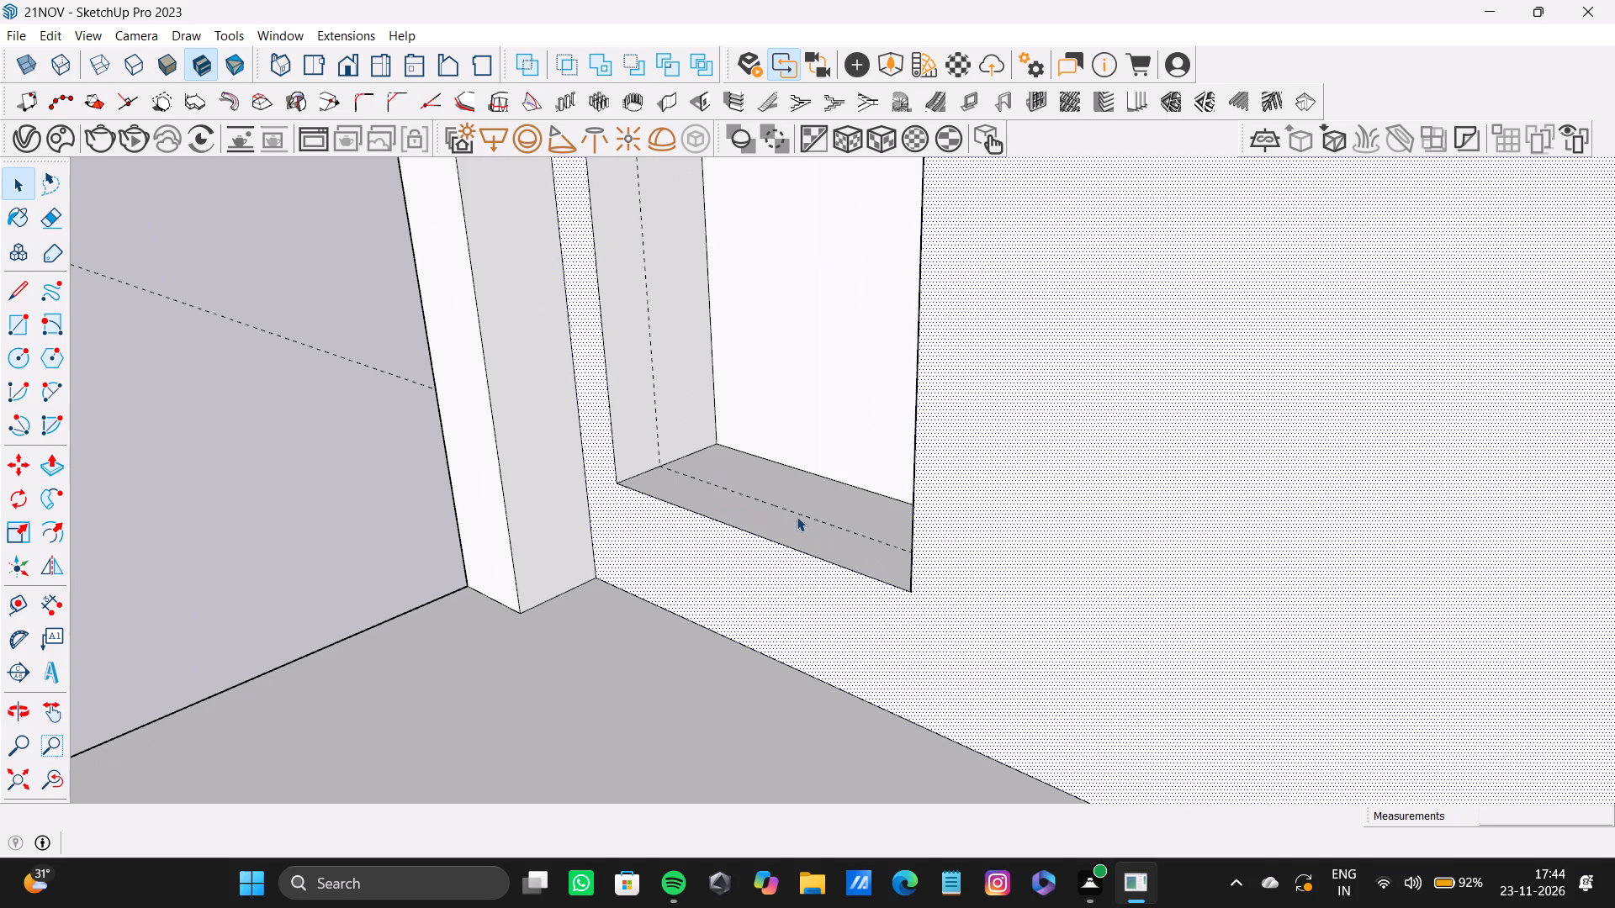
{"action": "left_click", "coordinate": [805, 495]}
{"action": "key", "text": "p"}
{"action": "left_click_drag", "start_coordinate": [839, 539], "coordinate": [839, 542]}
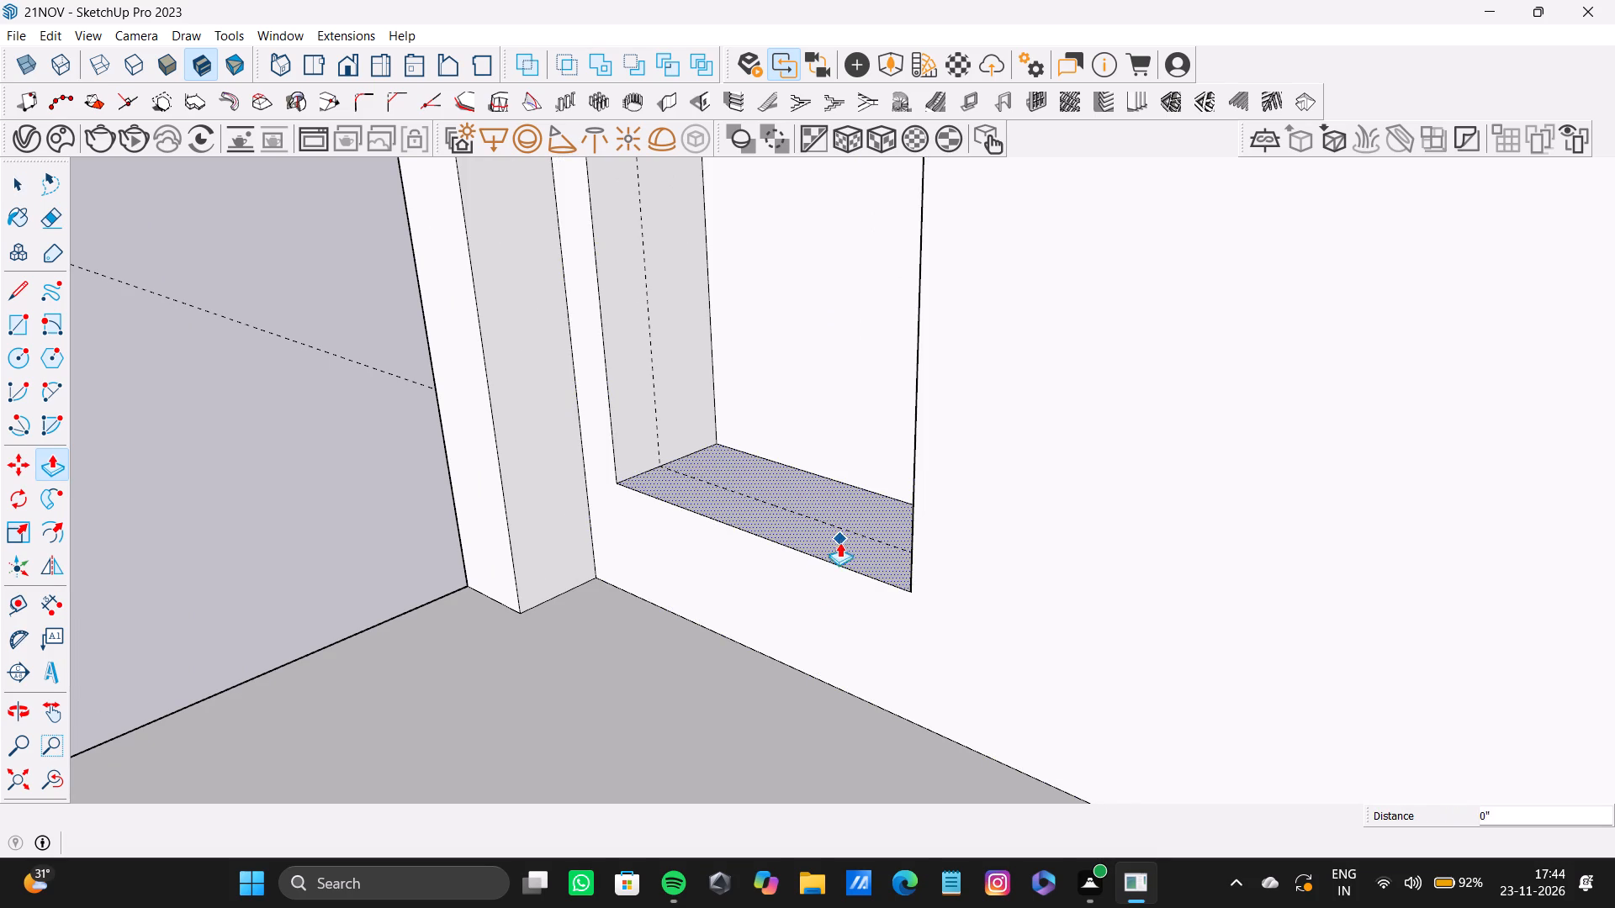
{"action": "left_click_drag", "start_coordinate": [839, 542], "coordinate": [802, 631]}
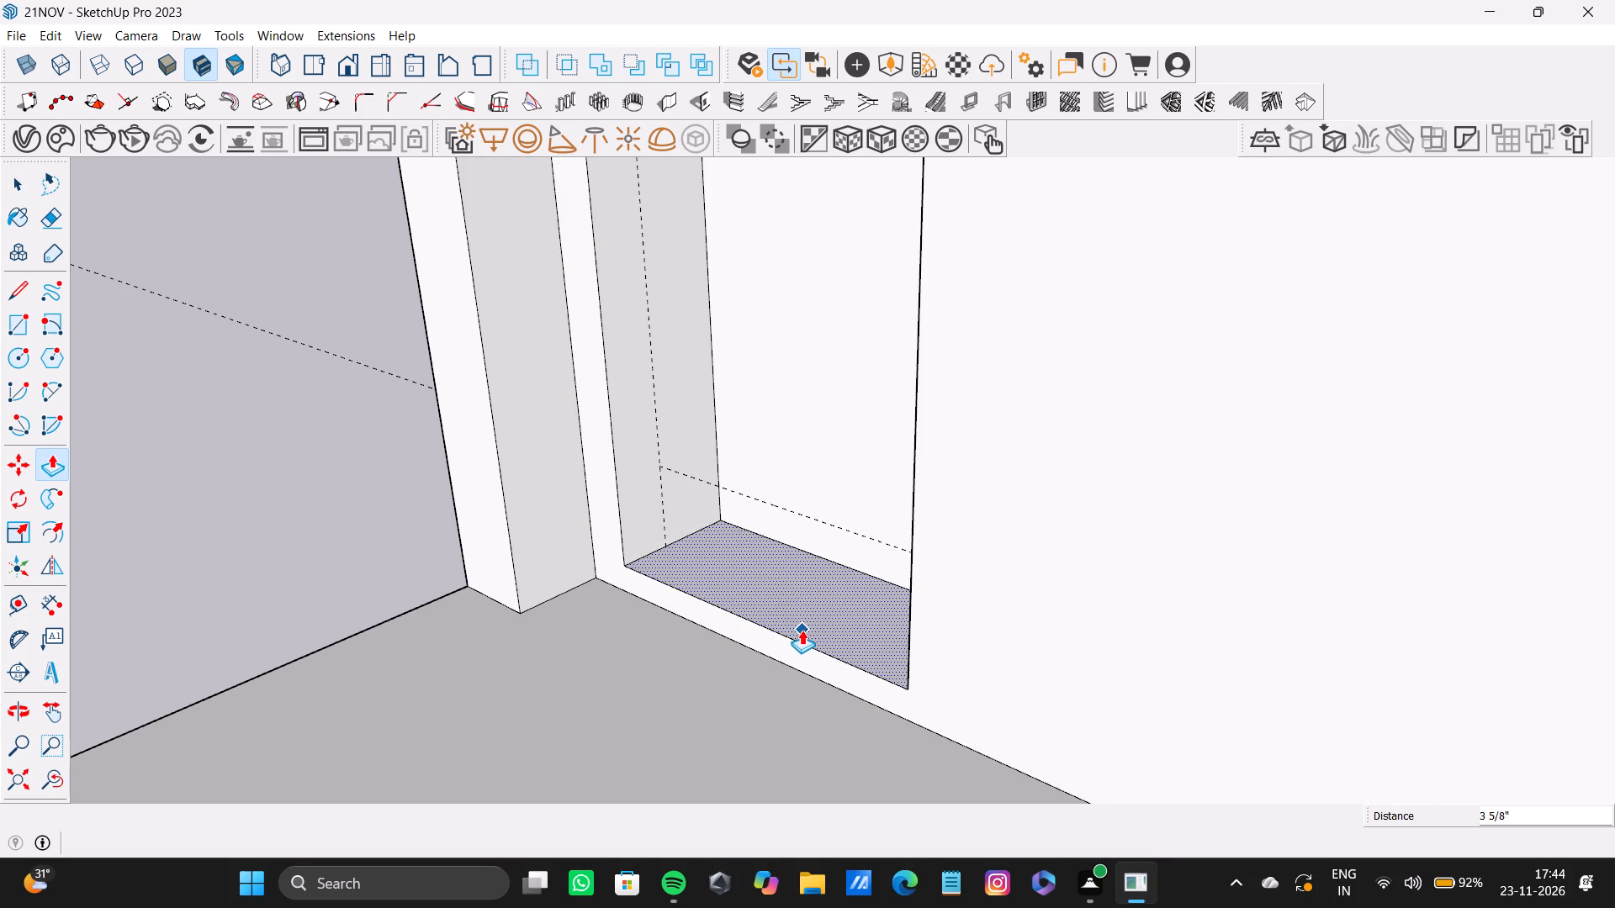
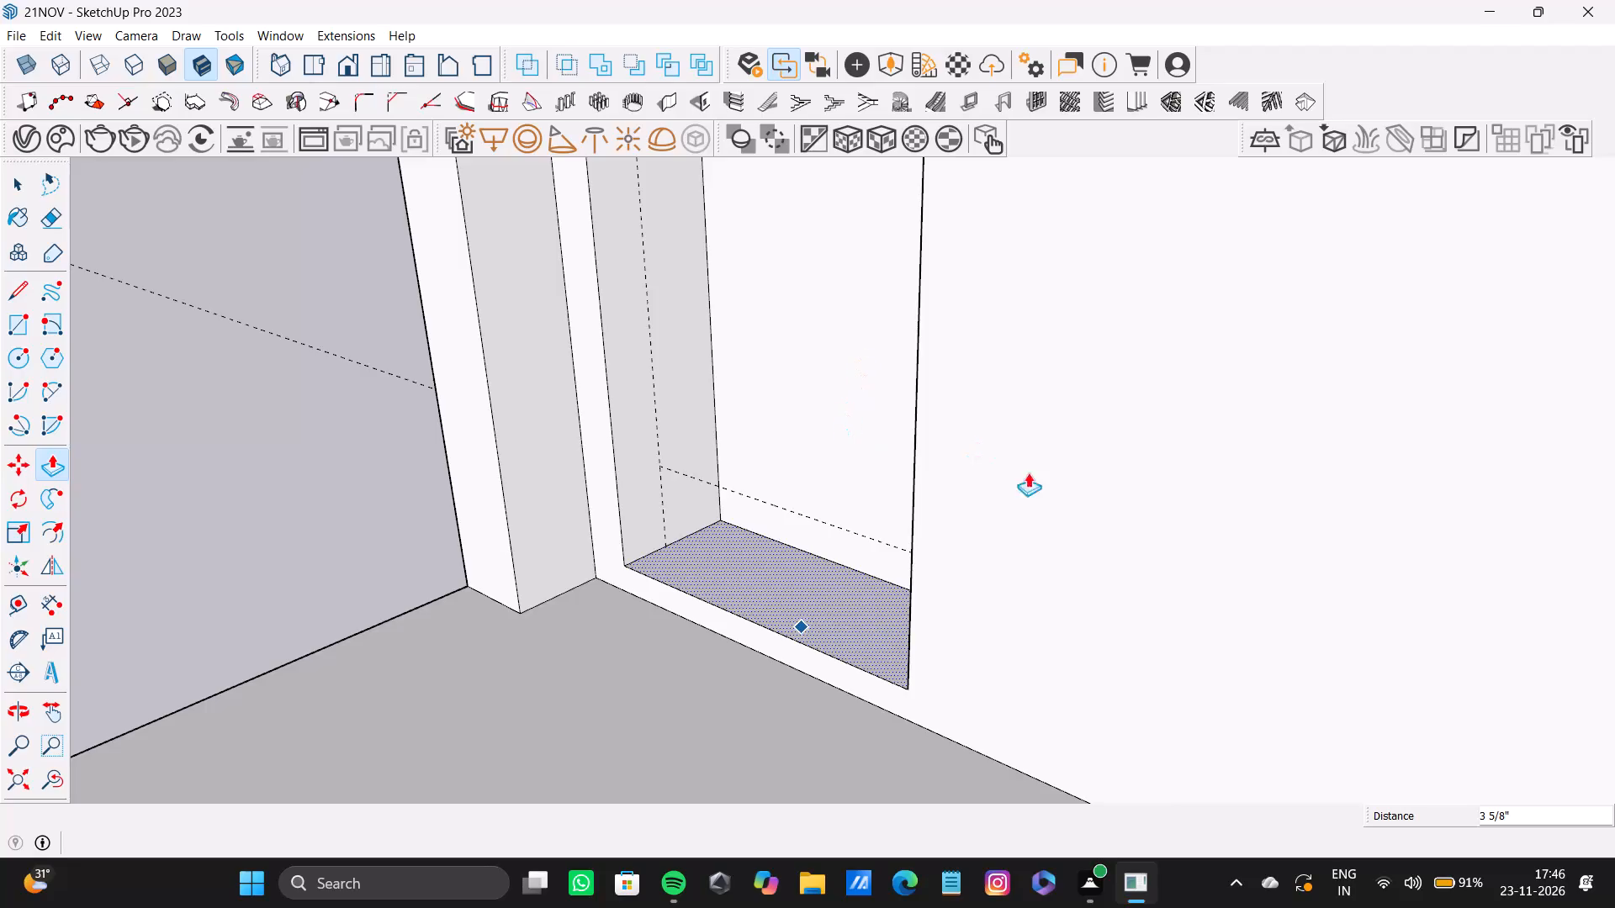
Push the recess's top face up about 2" towards the wall's top edge.
{"action": "scroll", "coordinate": [846, 389], "scroll_direction": "down", "scroll_amount": 8}
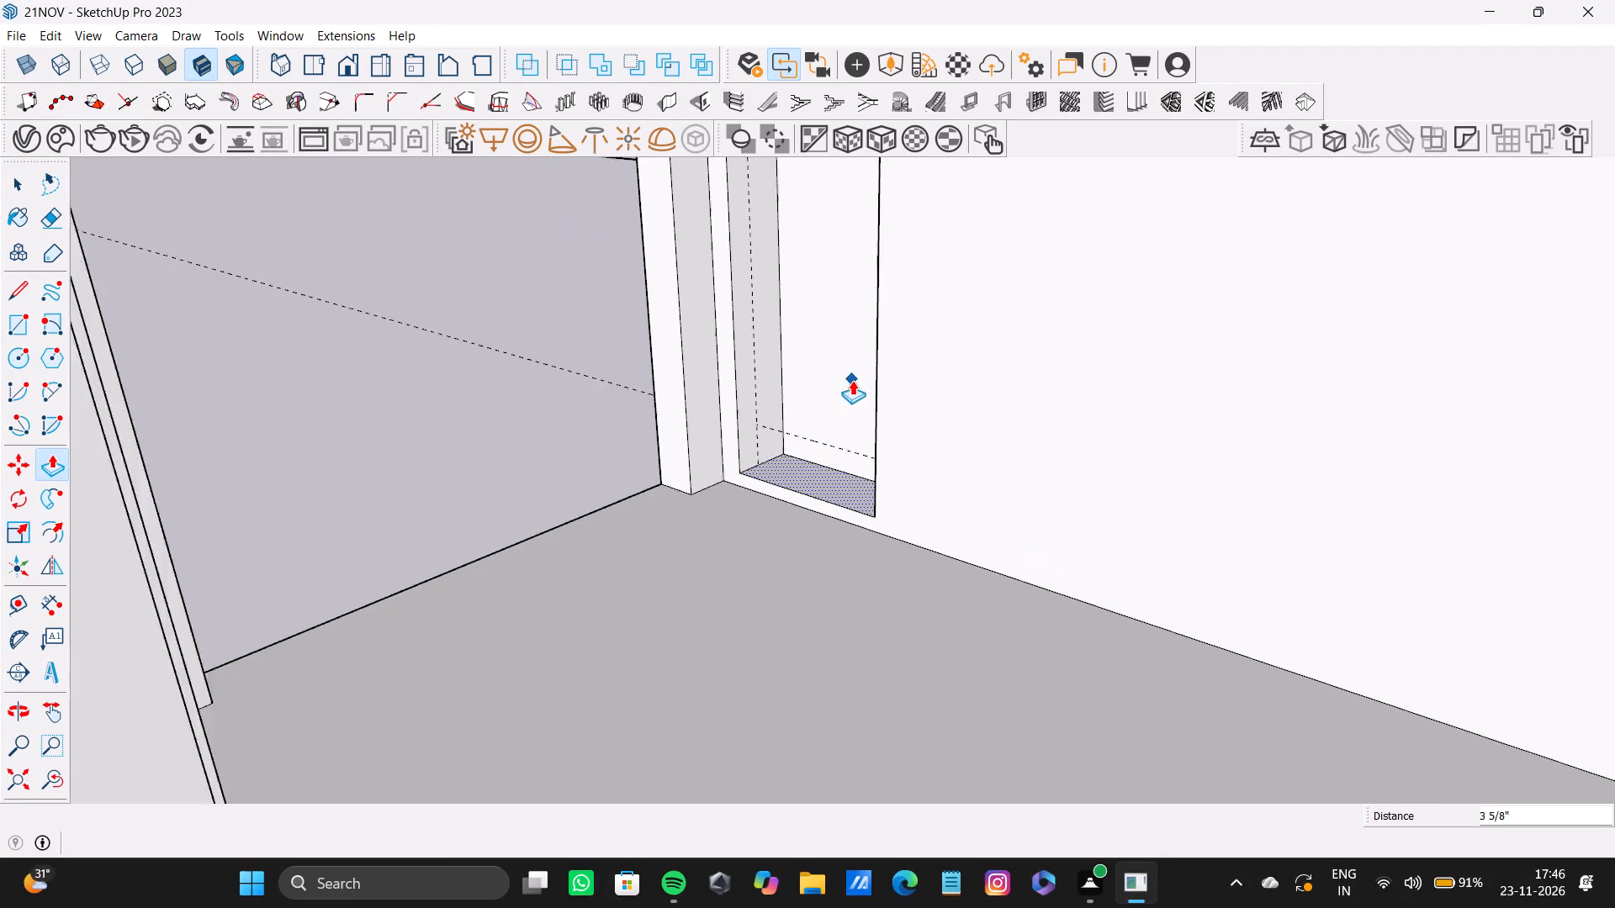
{"action": "middle_click_drag", "start_coordinate": [852, 374], "coordinate": [839, 445], "text": "shift"}
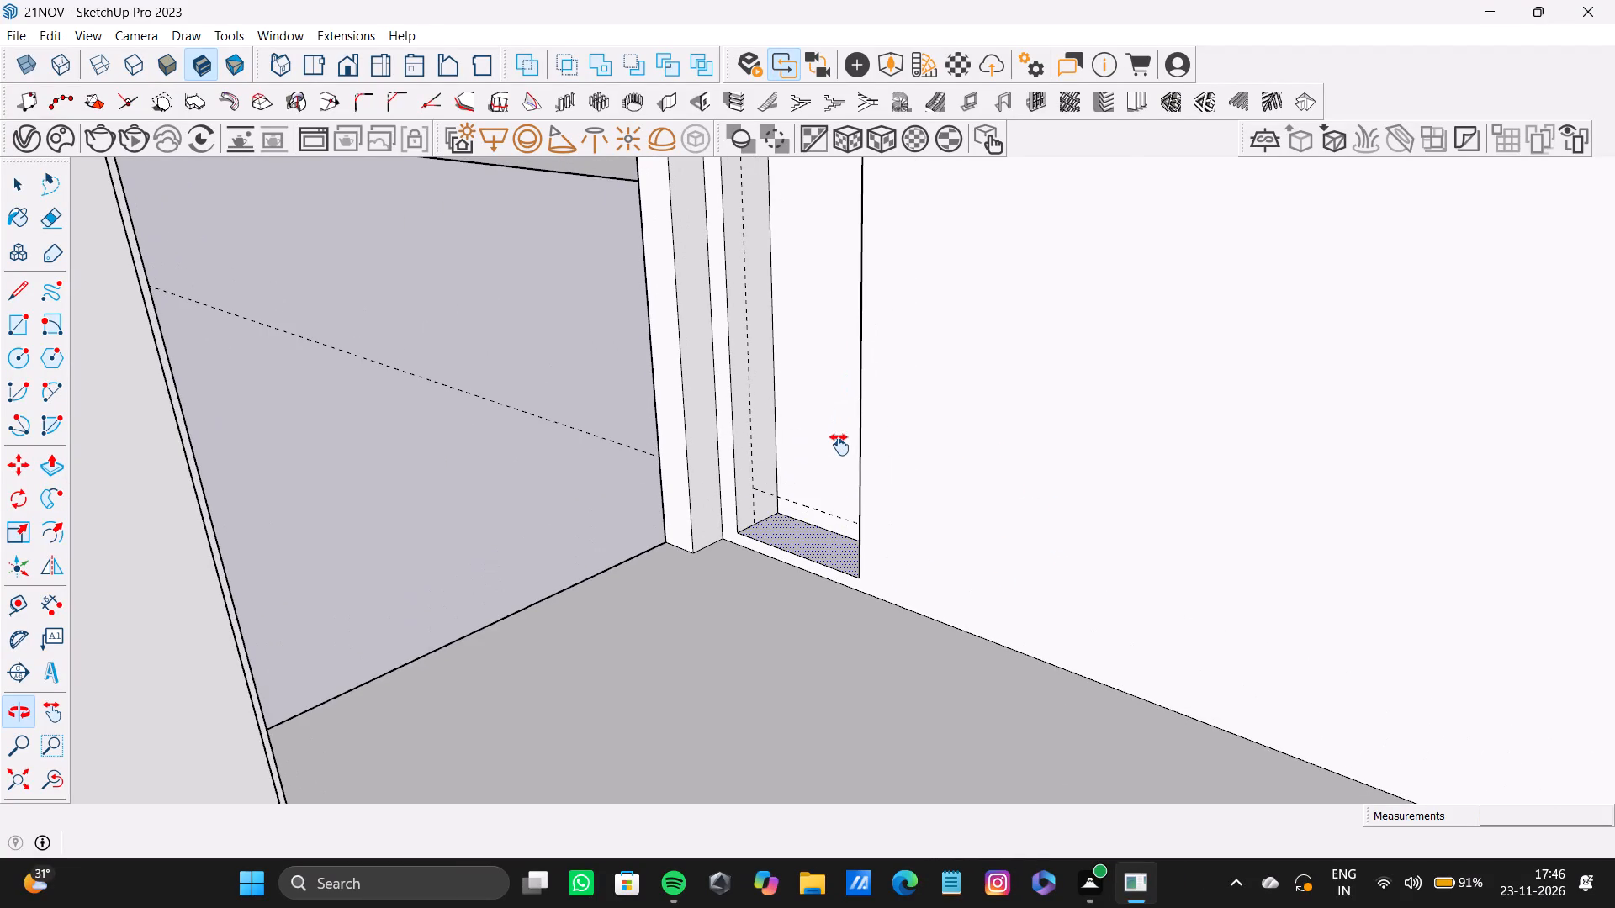
{"action": "middle_click_drag", "start_coordinate": [839, 445], "coordinate": [898, 438], "text": "shift"}
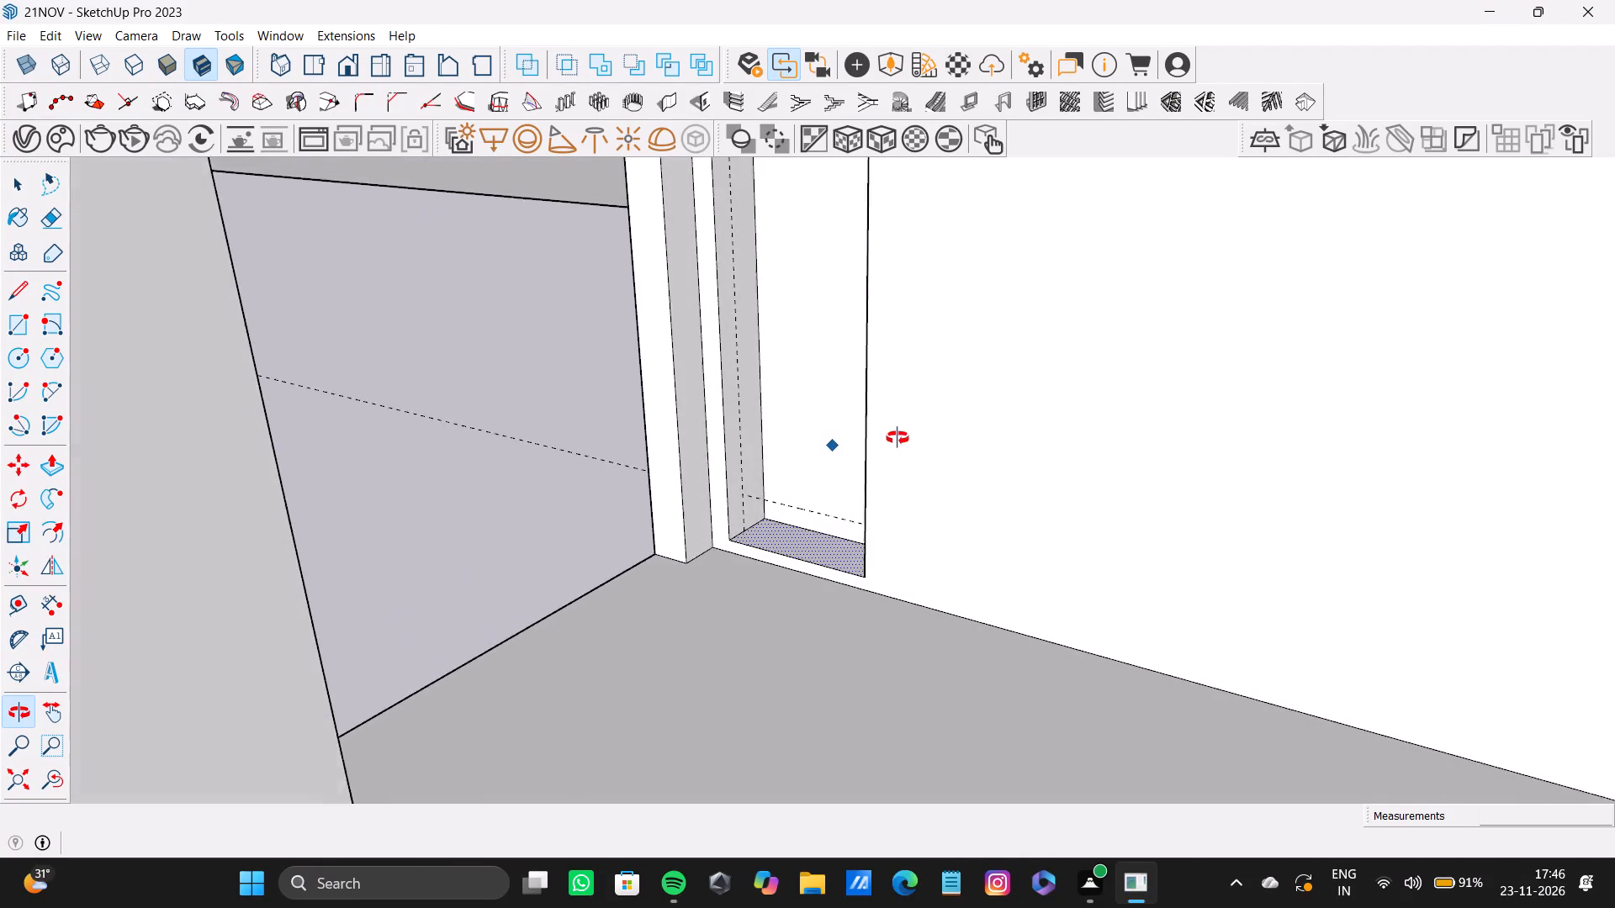
{"action": "middle_click_drag", "start_coordinate": [898, 438], "coordinate": [899, 437], "text": "shift"}
{"action": "scroll", "coordinate": [744, 334], "scroll_direction": "down", "scroll_amount": 9}
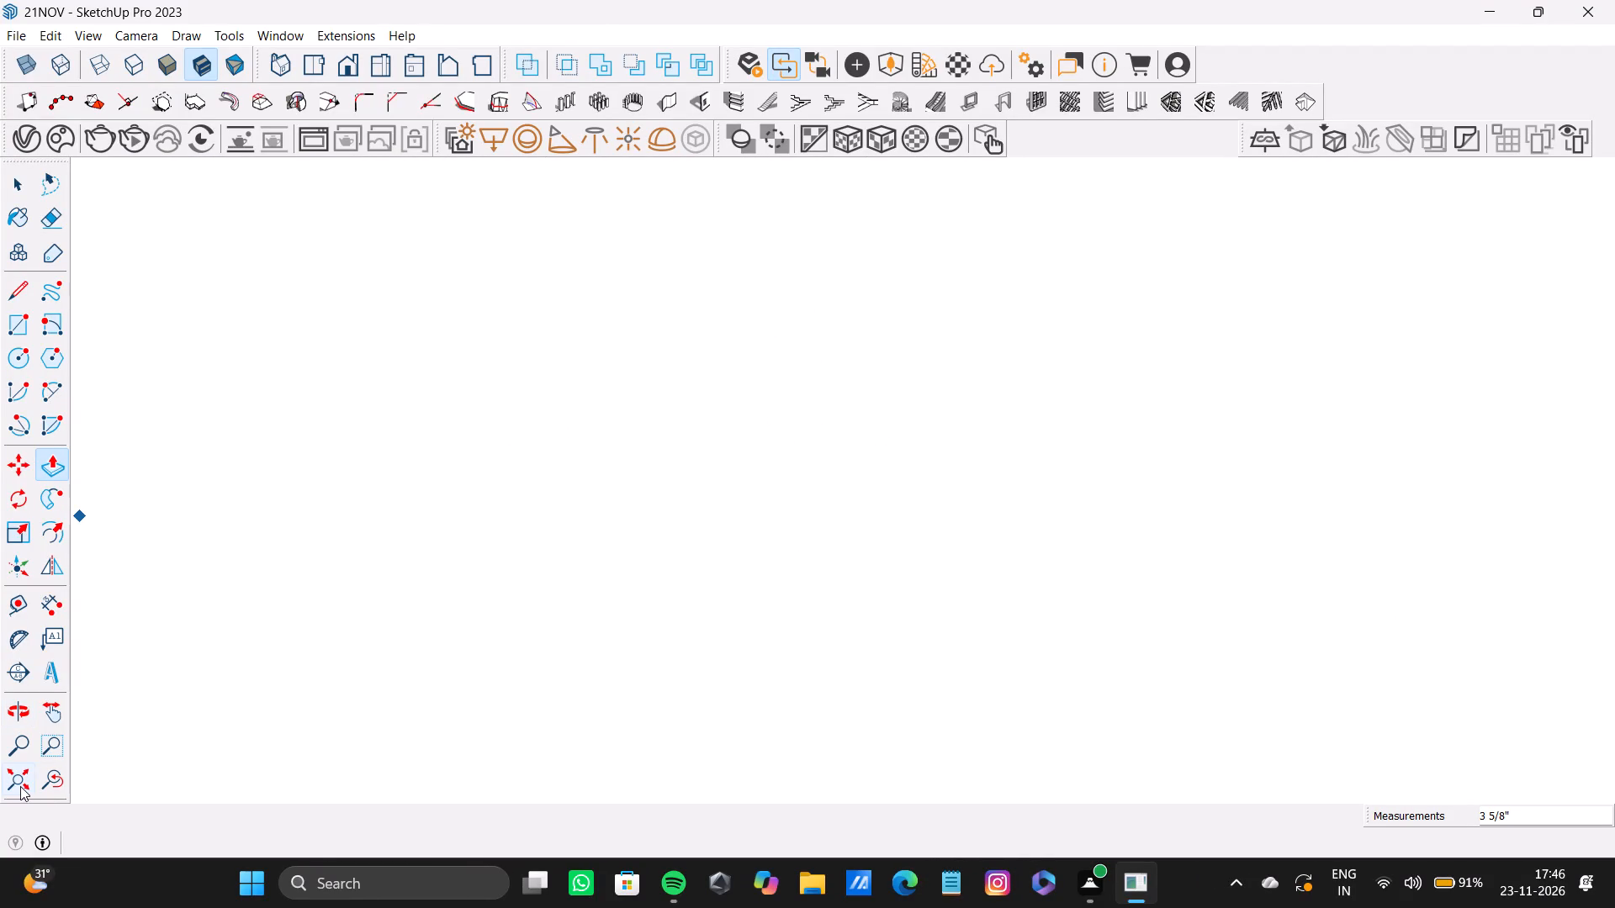
{"action": "left_click", "coordinate": [20, 786]}
{"action": "scroll", "coordinate": [585, 484], "scroll_direction": "up", "scroll_amount": 3}
{"action": "middle_click_drag", "start_coordinate": [1052, 312], "coordinate": [451, 765], "text": "shift"}
{"action": "scroll", "coordinate": [610, 543], "scroll_direction": "up", "scroll_amount": 9}
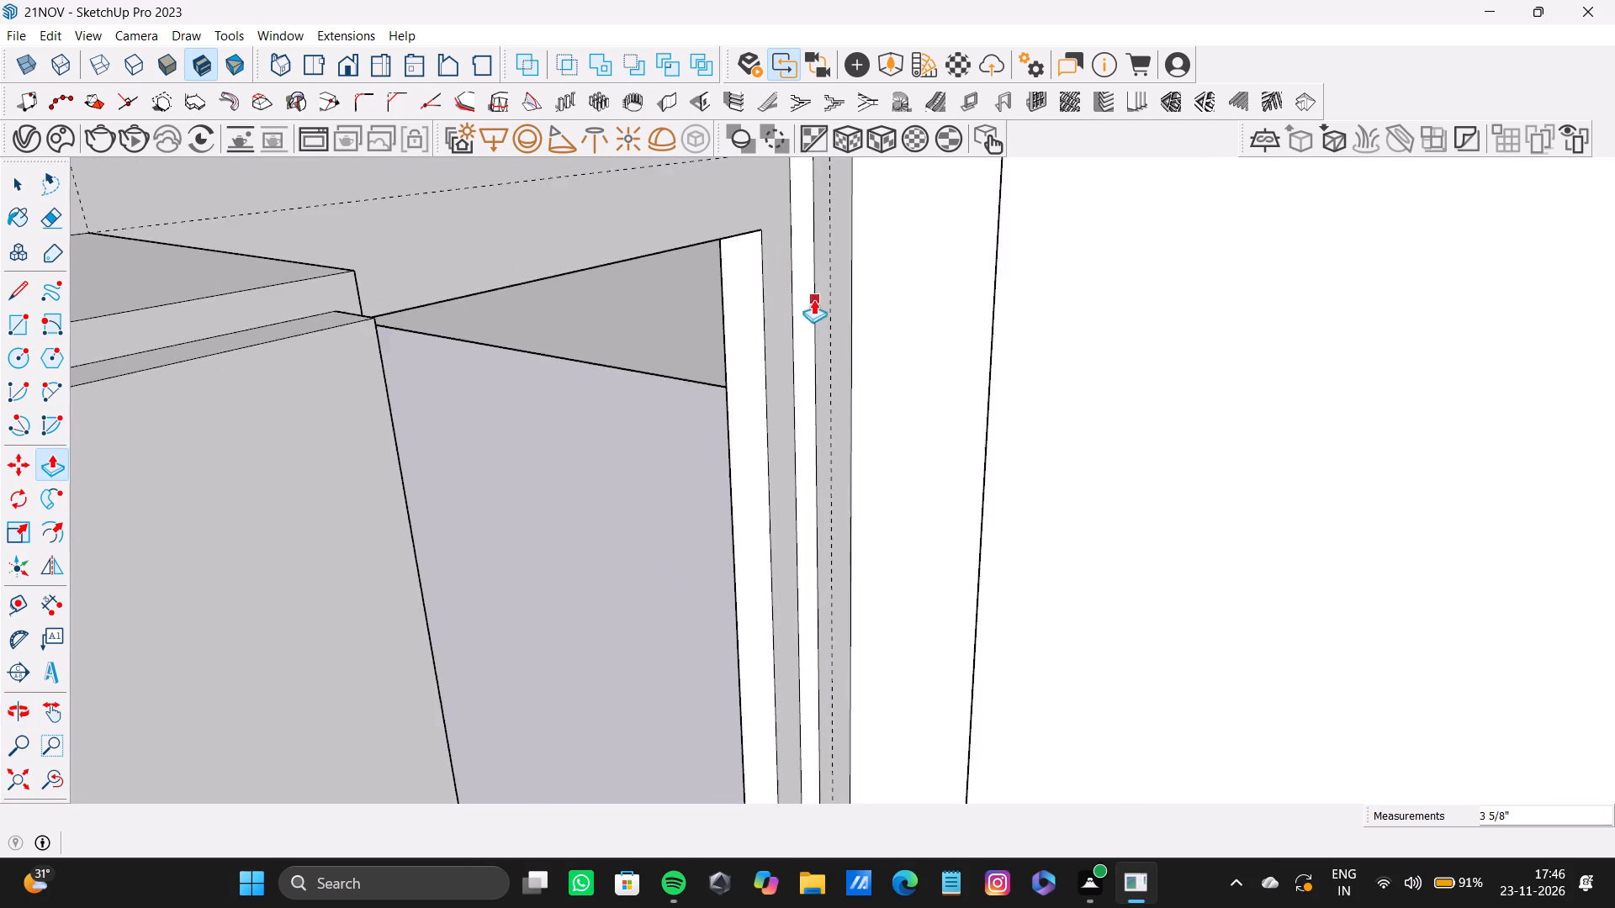
{"action": "middle_click_drag", "start_coordinate": [814, 298], "coordinate": [585, 387], "text": "shift"}
{"action": "scroll", "coordinate": [756, 427], "scroll_direction": "up", "scroll_amount": 3}
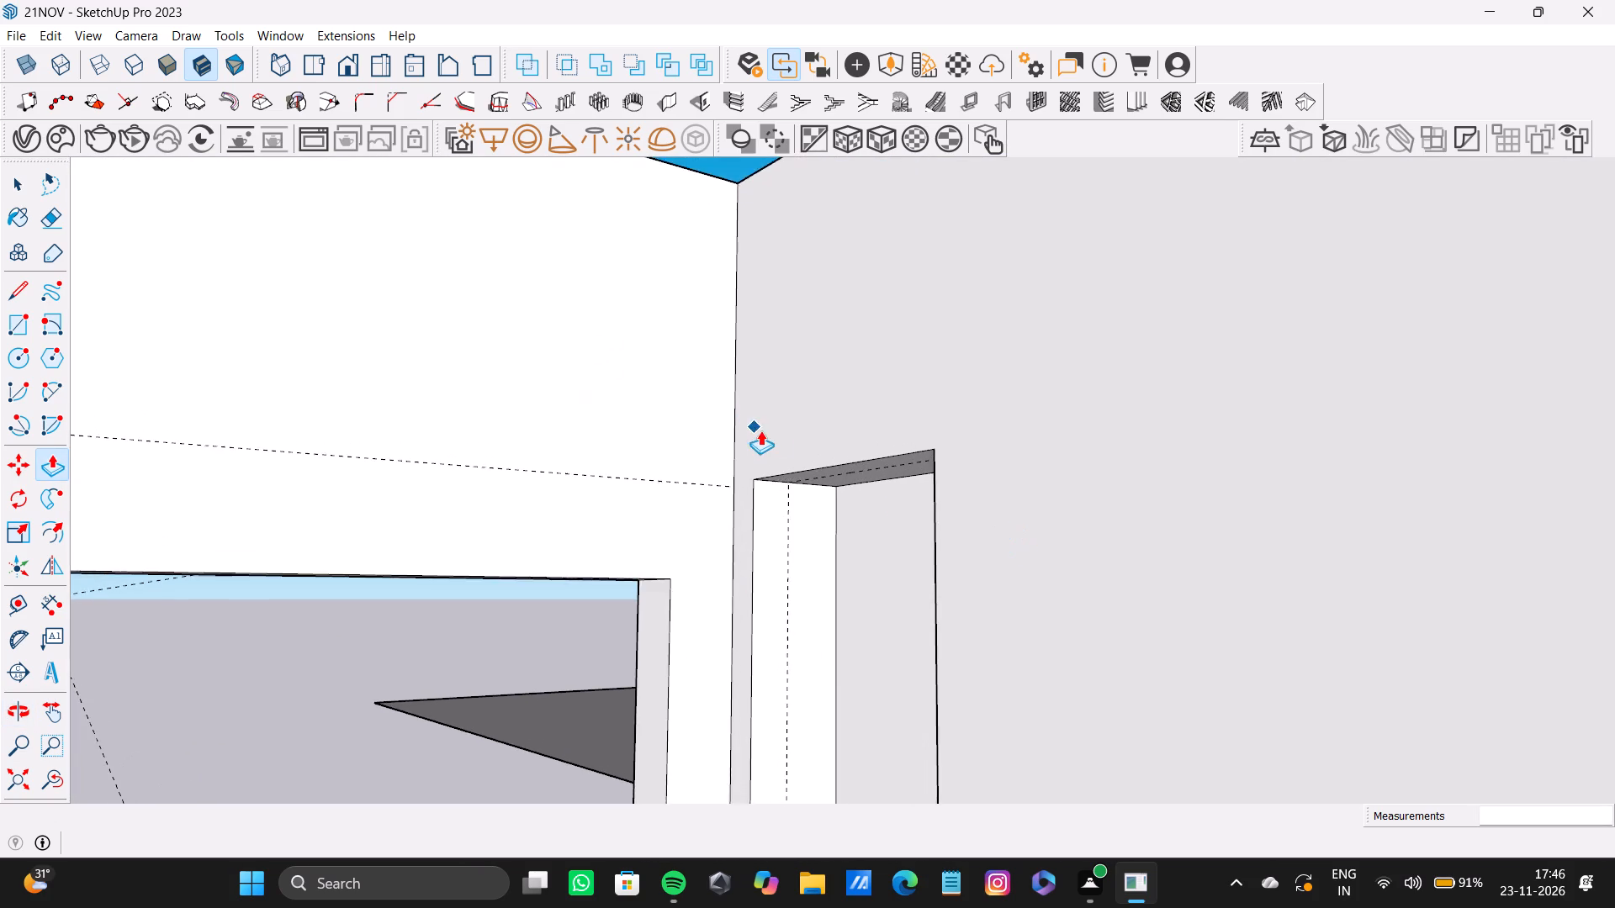
{"action": "scroll", "coordinate": [898, 490], "scroll_direction": "up", "scroll_amount": 3}
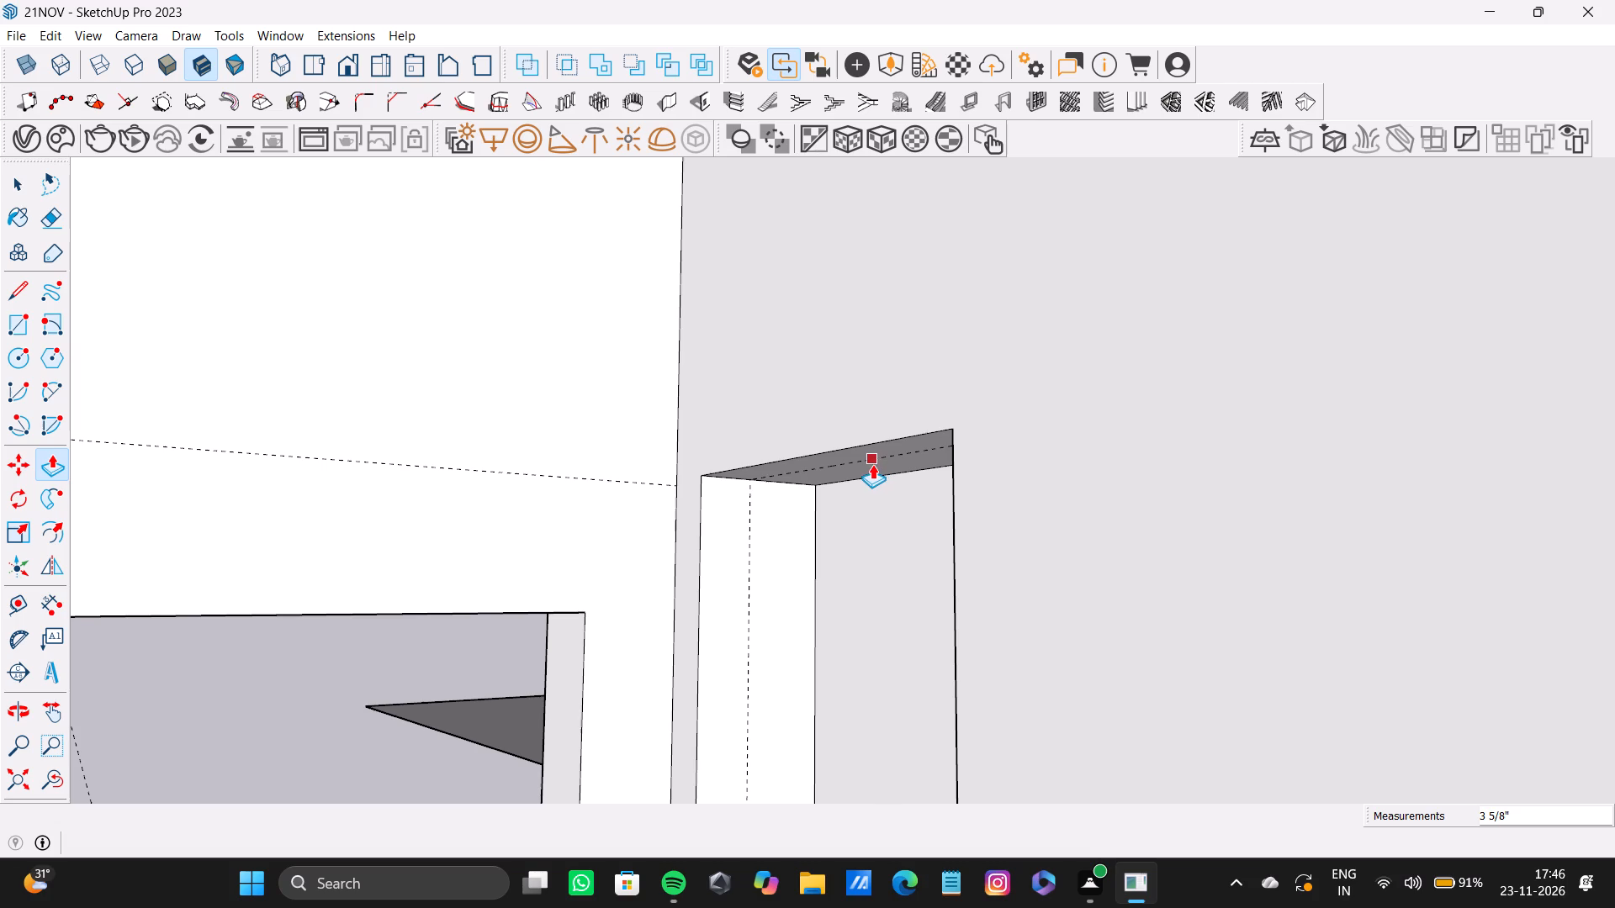
{"action": "key", "text": "space"}
{"action": "left_click", "coordinate": [877, 468]}
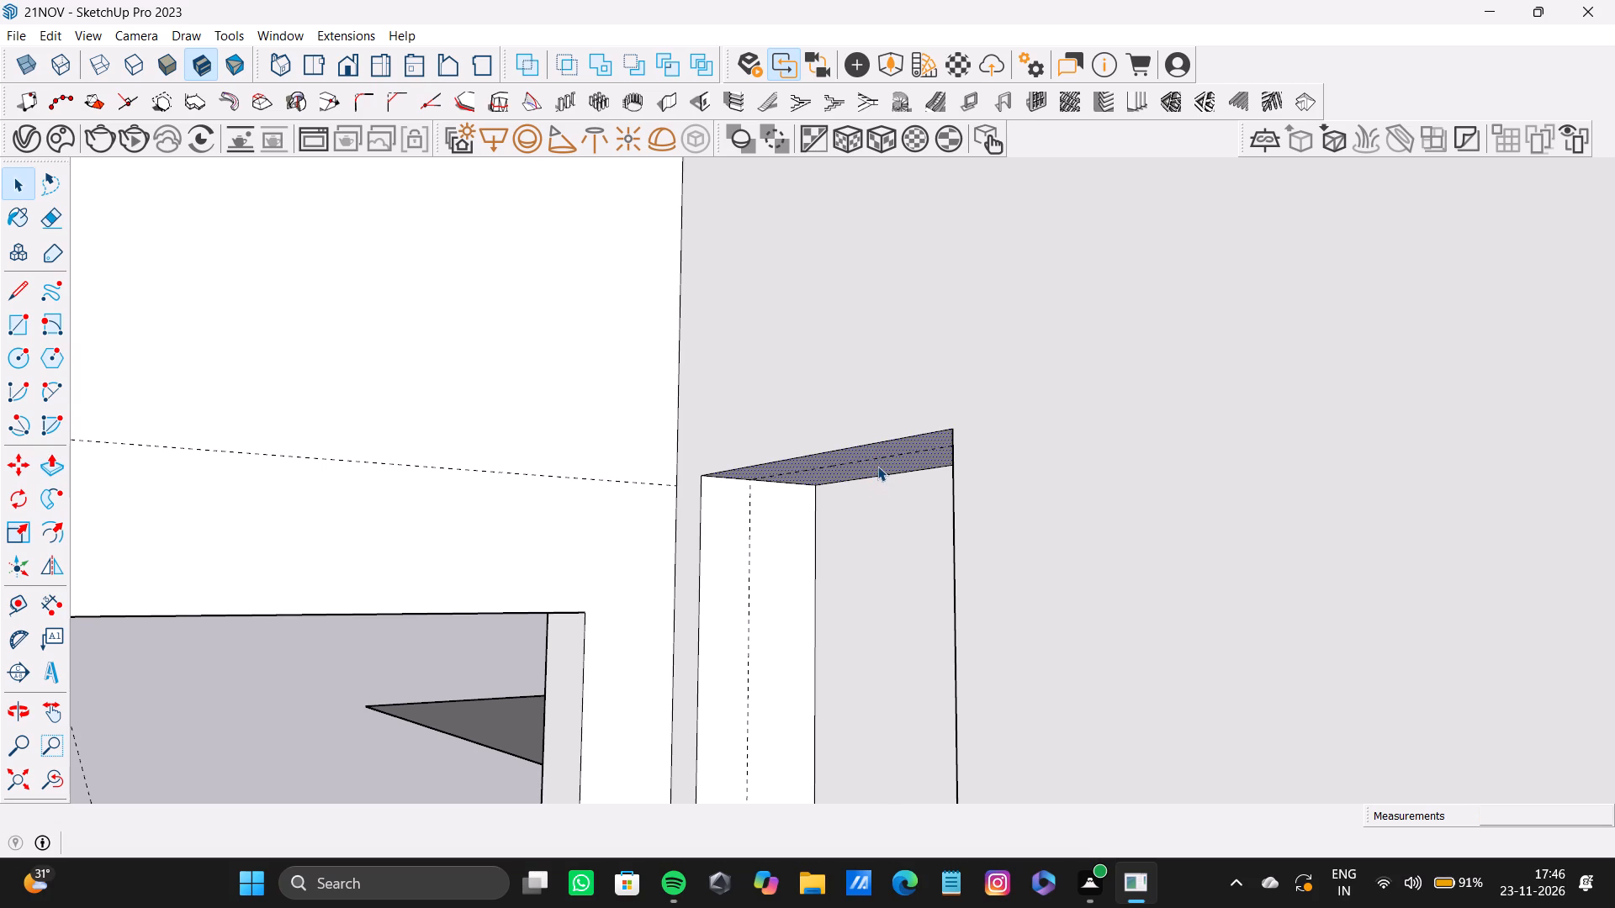
{"action": "key", "text": "p"}
{"action": "left_click_drag", "start_coordinate": [876, 465], "coordinate": [866, 410]}
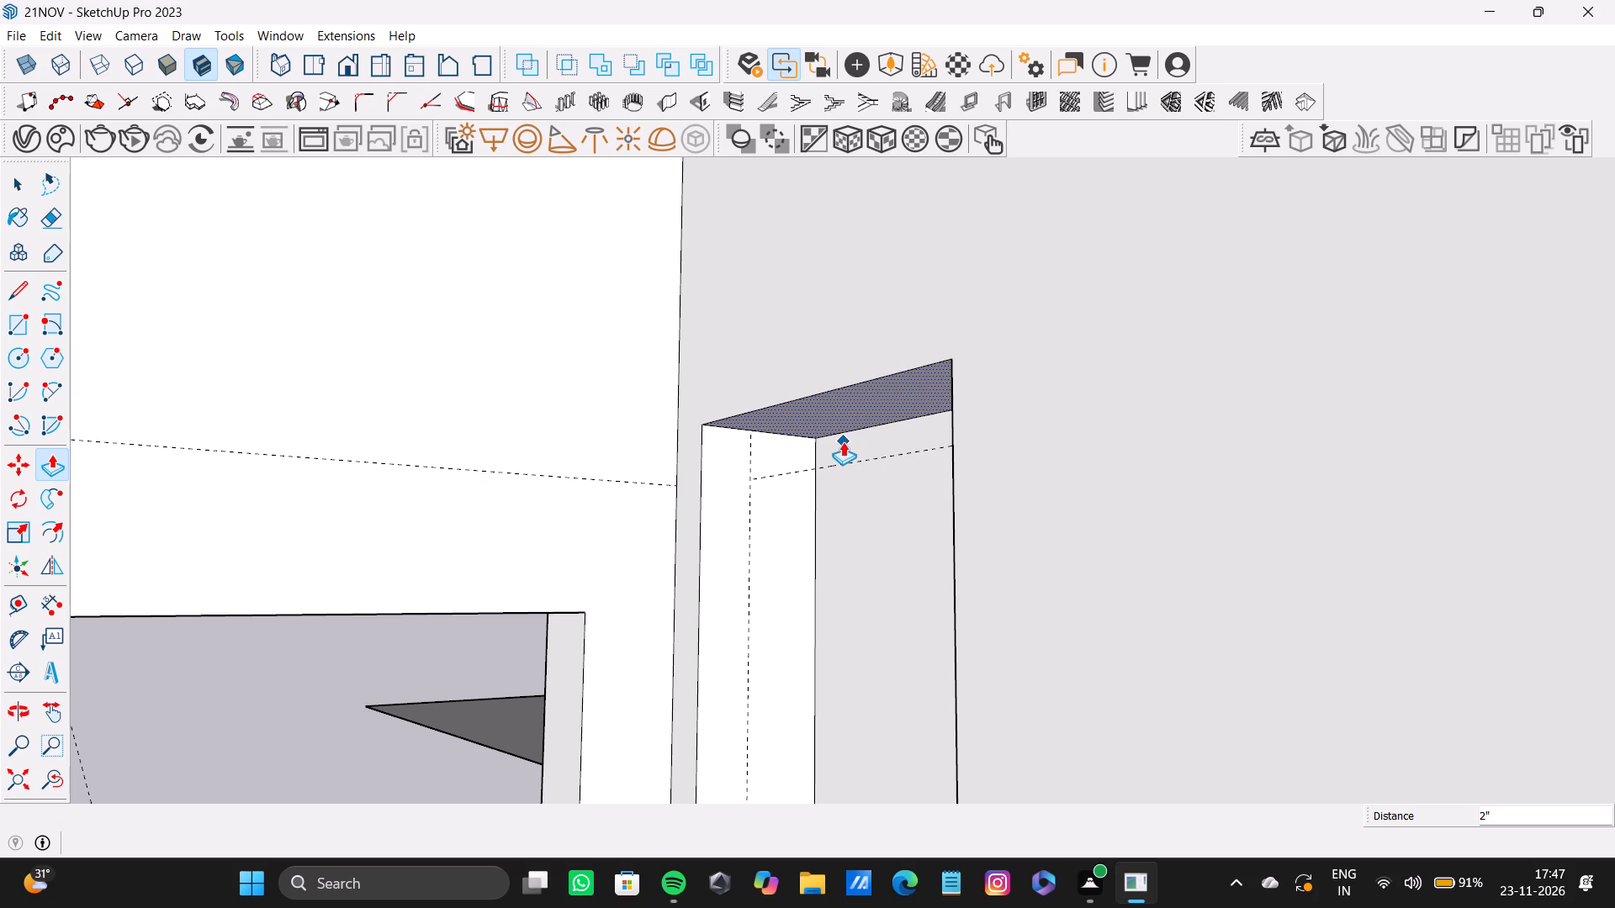
Place two vertical guides on the niche wall: one about 4 7/16" from the niche's edge, another about 5' 3/4" beyond it.
{"action": "scroll", "coordinate": [811, 764], "scroll_direction": "down", "scroll_amount": 2}
{"action": "scroll", "coordinate": [802, 730], "scroll_direction": "down", "scroll_amount": 20}
{"action": "scroll", "coordinate": [802, 730], "scroll_direction": "down", "scroll_amount": 8}
{"action": "middle_click_drag", "start_coordinate": [758, 539], "coordinate": [1246, 820]}
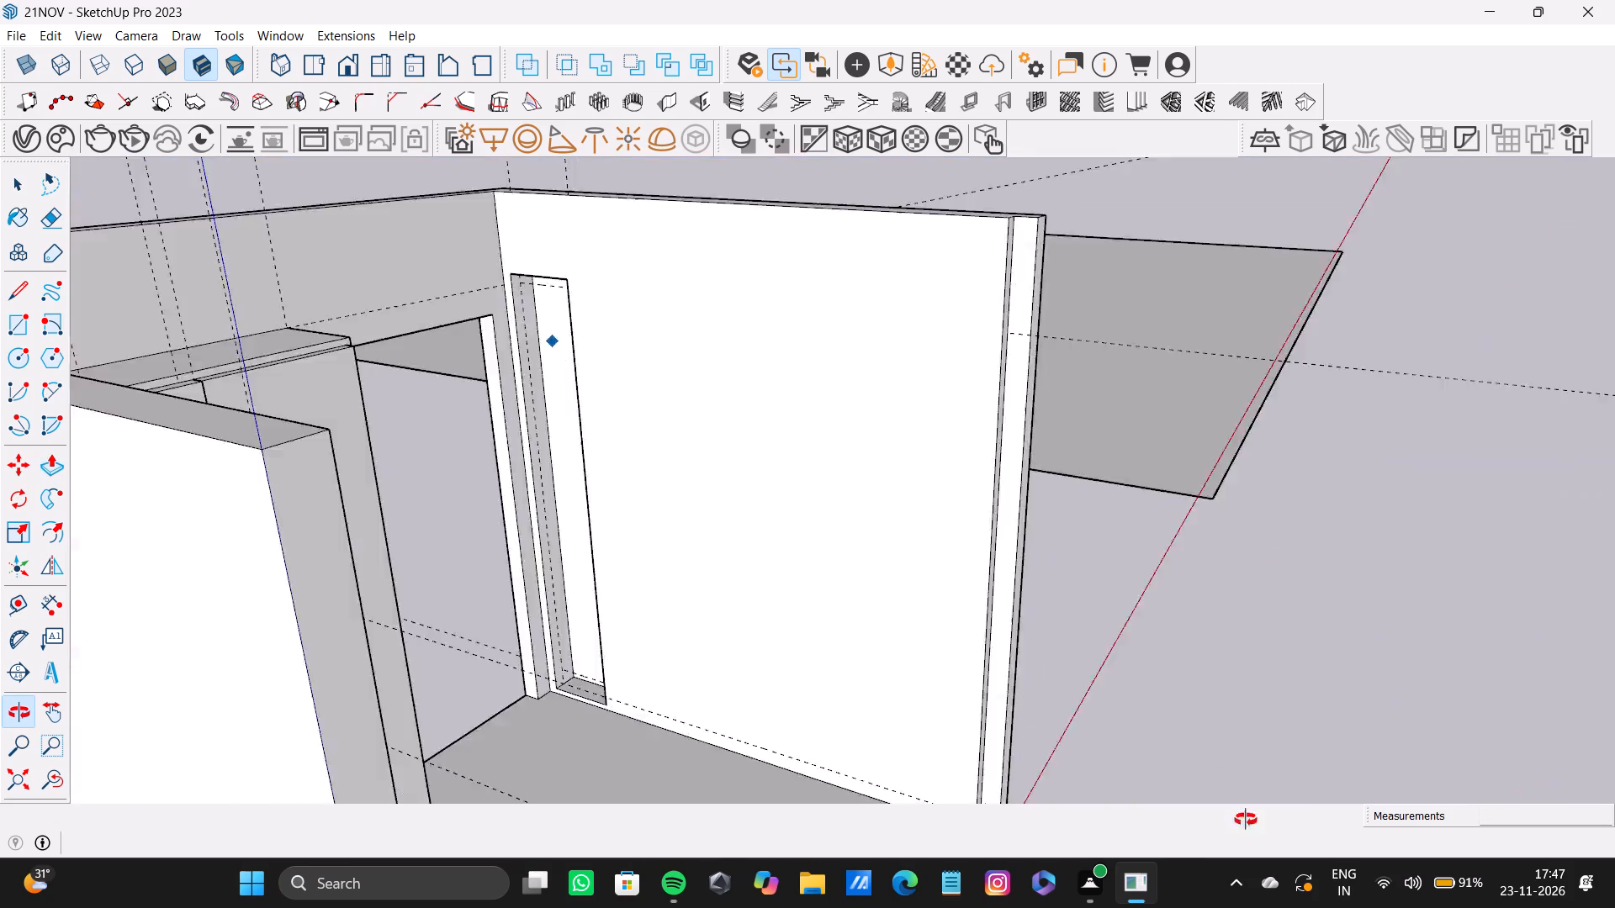
{"action": "middle_click_drag", "start_coordinate": [1246, 820], "coordinate": [826, 816]}
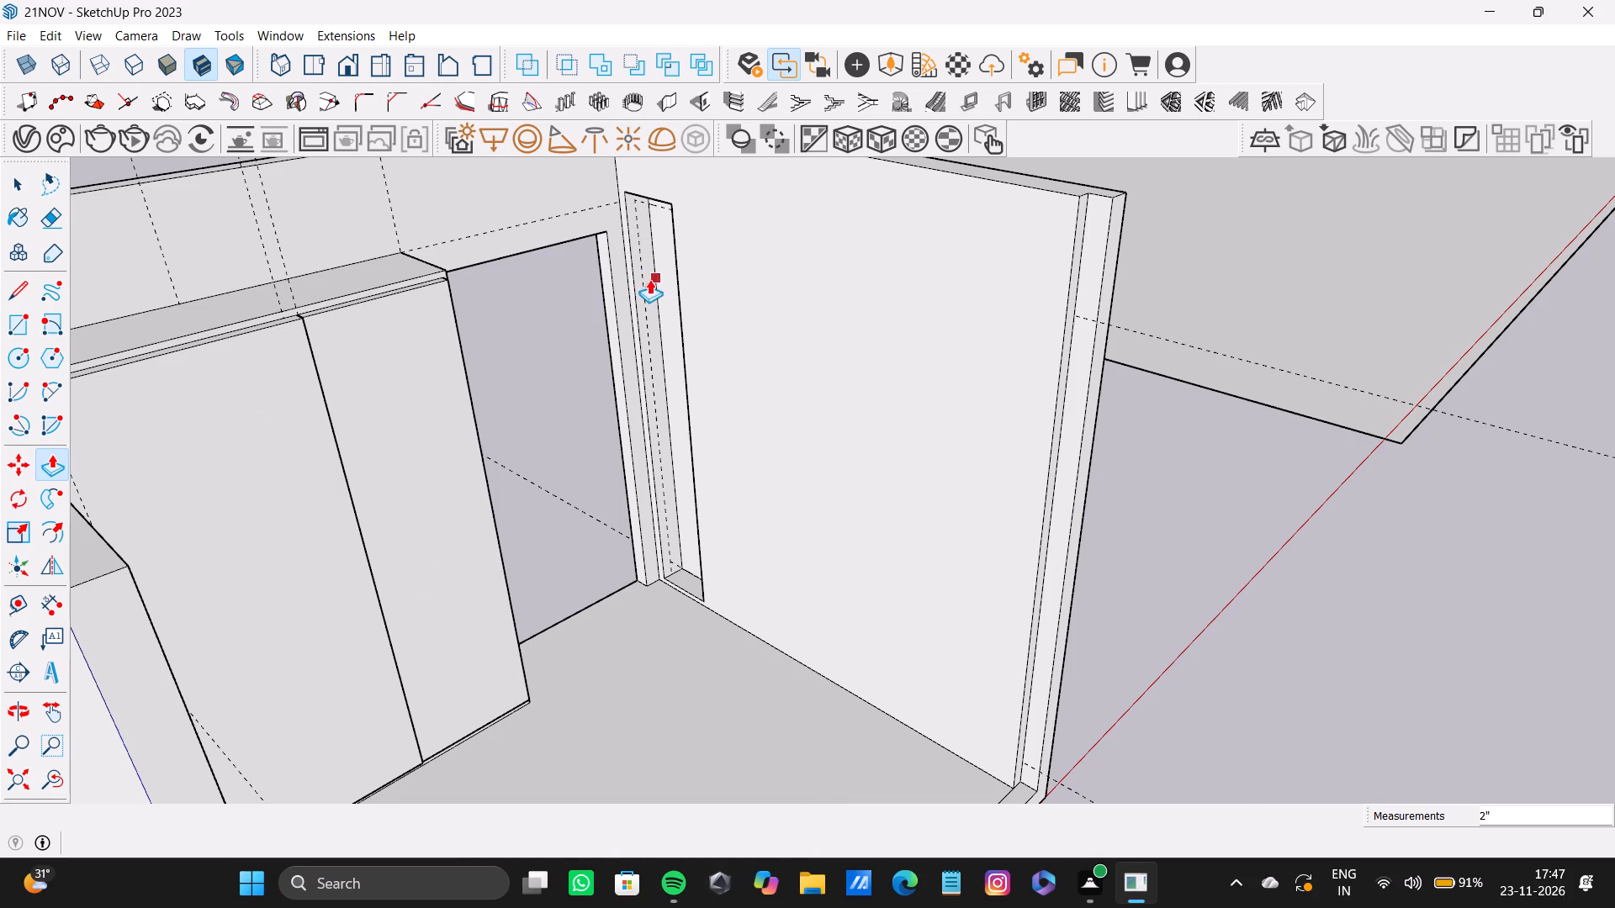
{"action": "scroll", "coordinate": [649, 280], "scroll_direction": "down", "scroll_amount": 3}
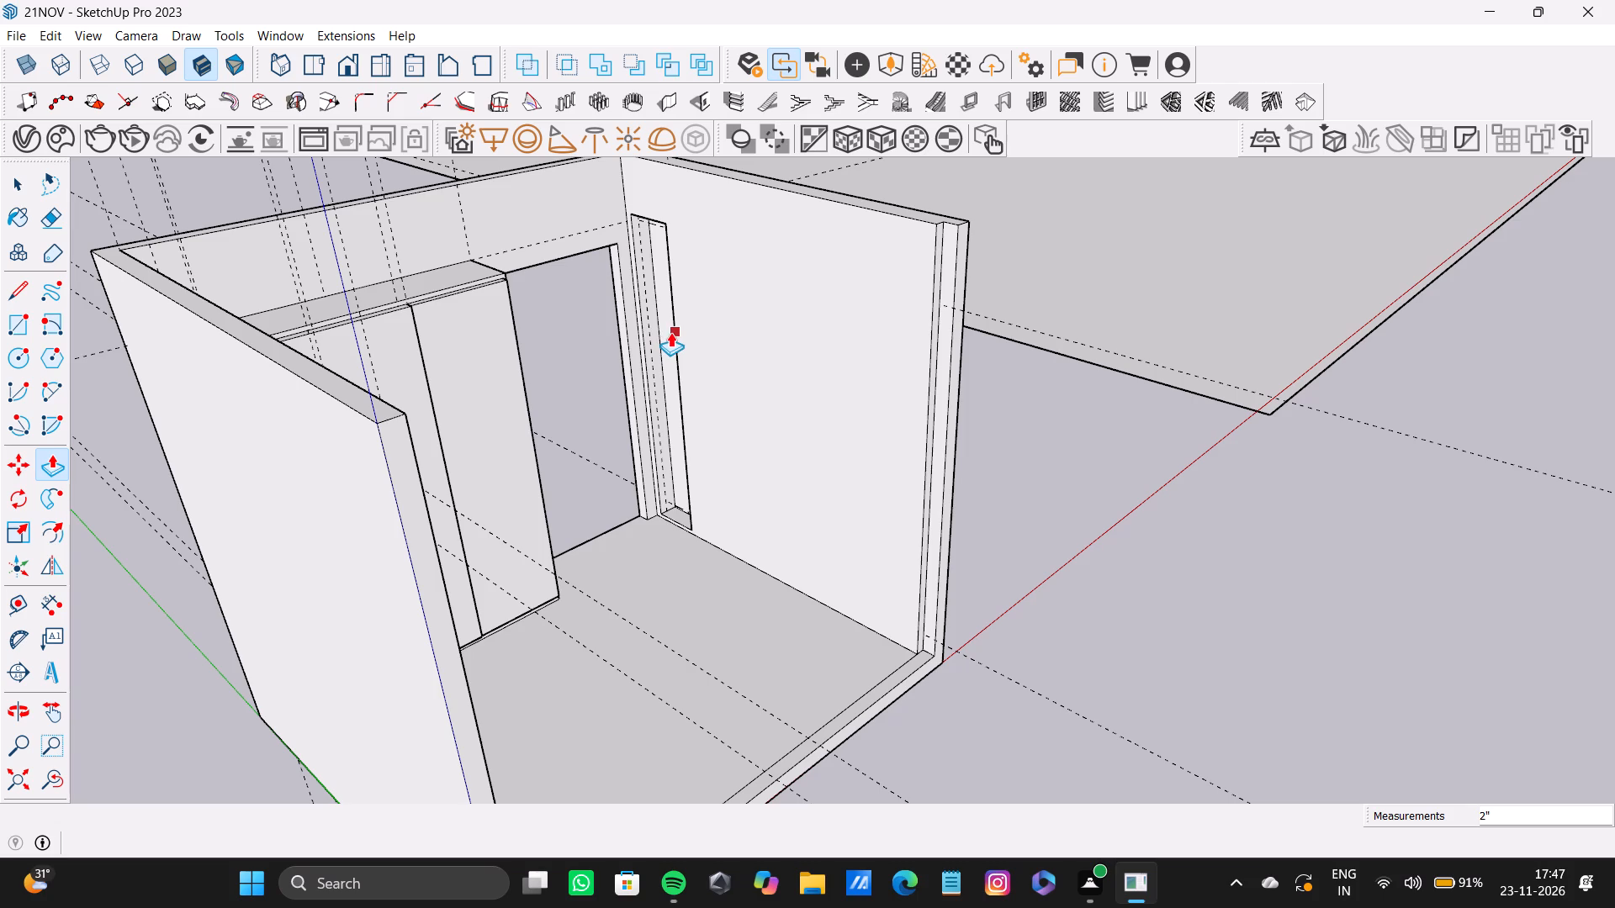
{"action": "key", "text": "space"}
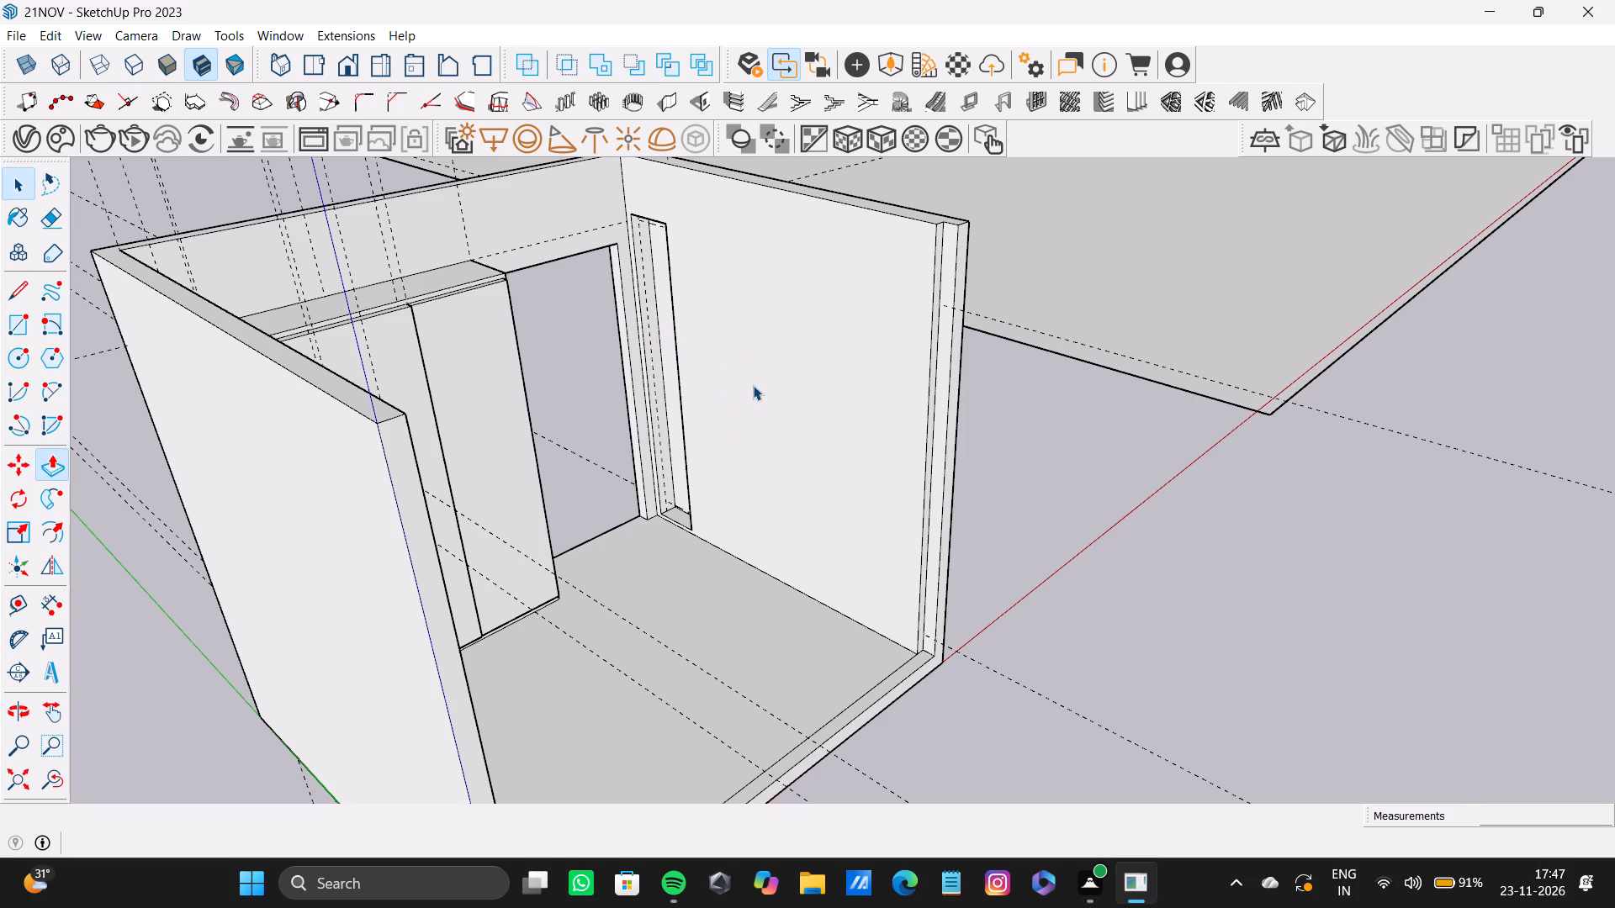
{"action": "key", "text": "t"}
{"action": "scroll", "coordinate": [676, 323], "scroll_direction": "up", "scroll_amount": 4}
{"action": "left_click", "coordinate": [670, 309]}
{"action": "scroll", "coordinate": [712, 319], "scroll_direction": "down", "scroll_amount": 9}
{"action": "middle_click_drag", "start_coordinate": [712, 319], "coordinate": [994, 488], "text": "shift"}
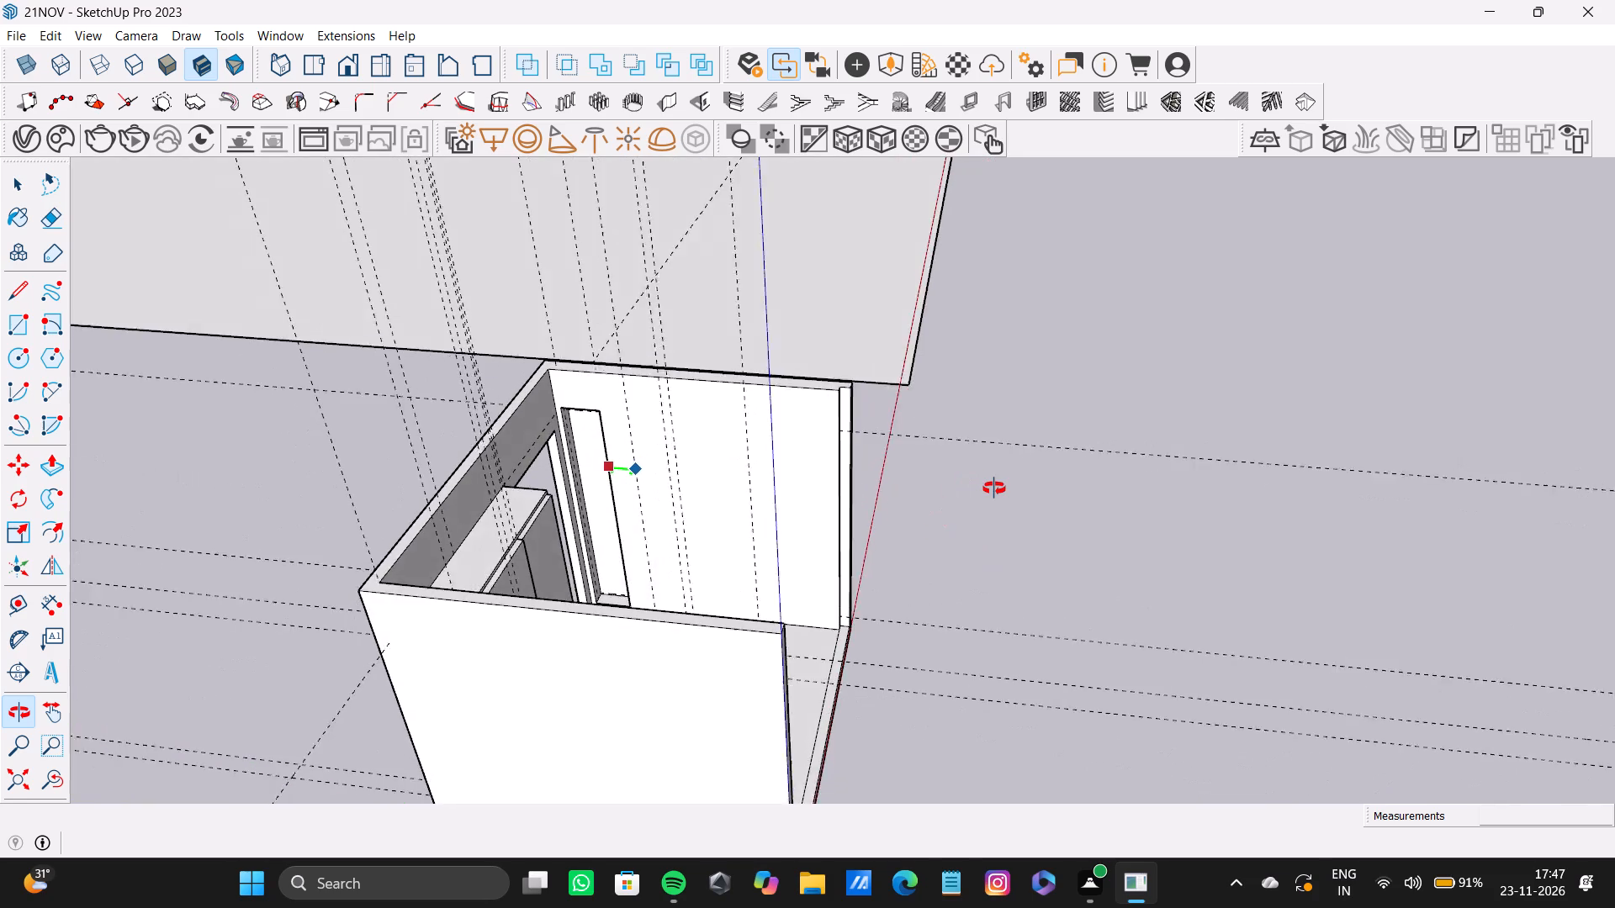
{"action": "middle_click_drag", "start_coordinate": [994, 488], "coordinate": [1025, 488], "text": "shift"}
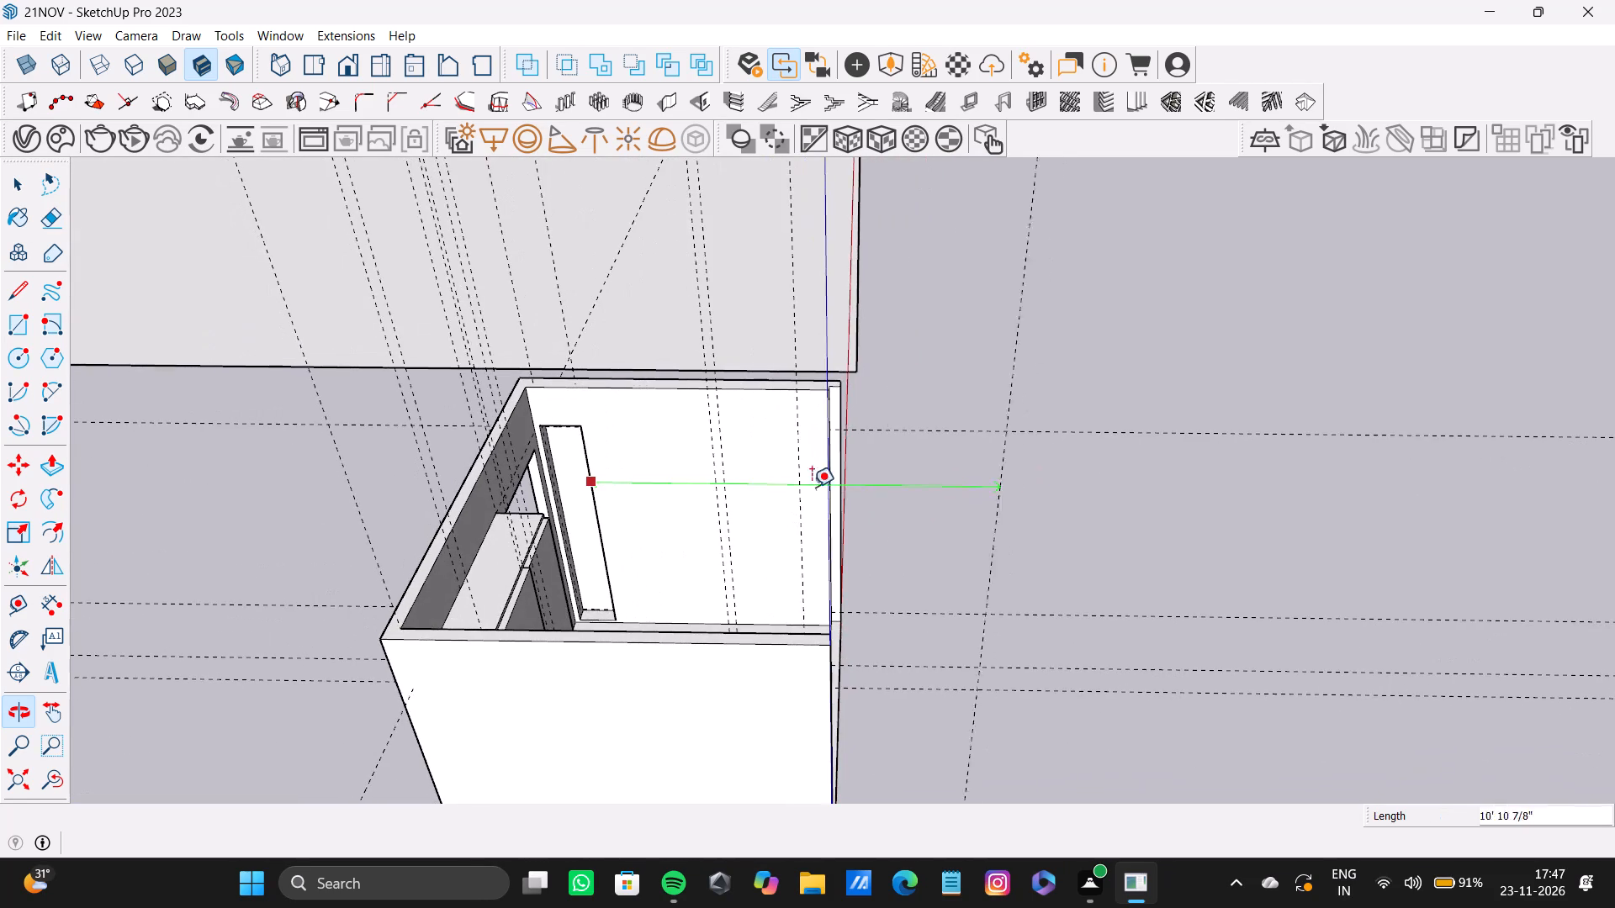
{"action": "scroll", "coordinate": [619, 488], "scroll_direction": "up", "scroll_amount": 3}
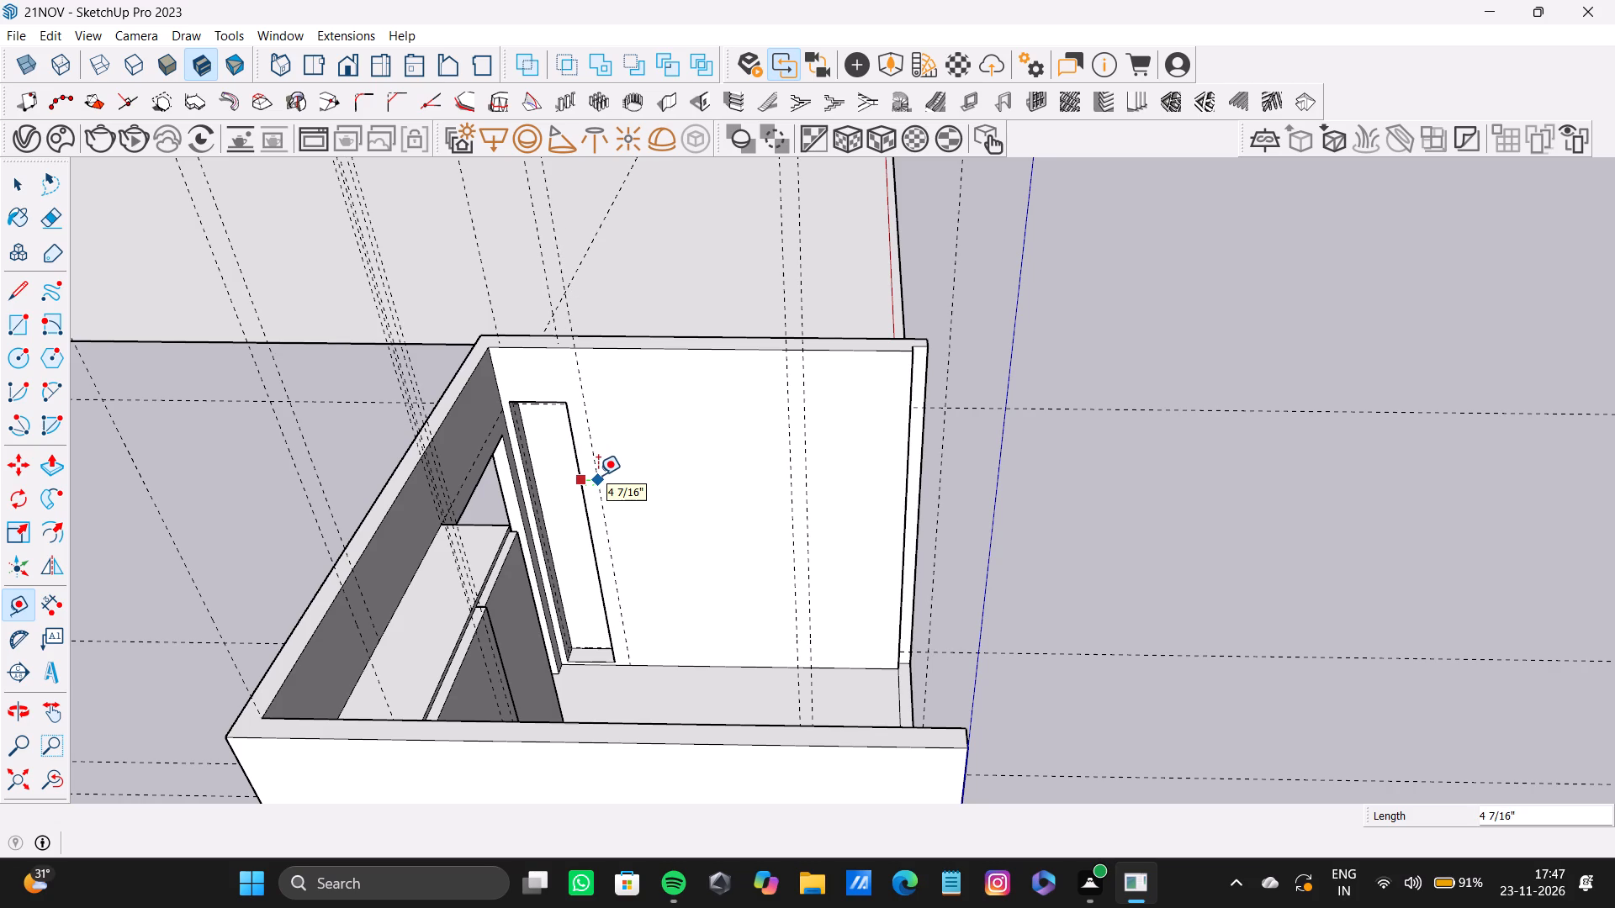
{"action": "double_click", "coordinate": [598, 475]}
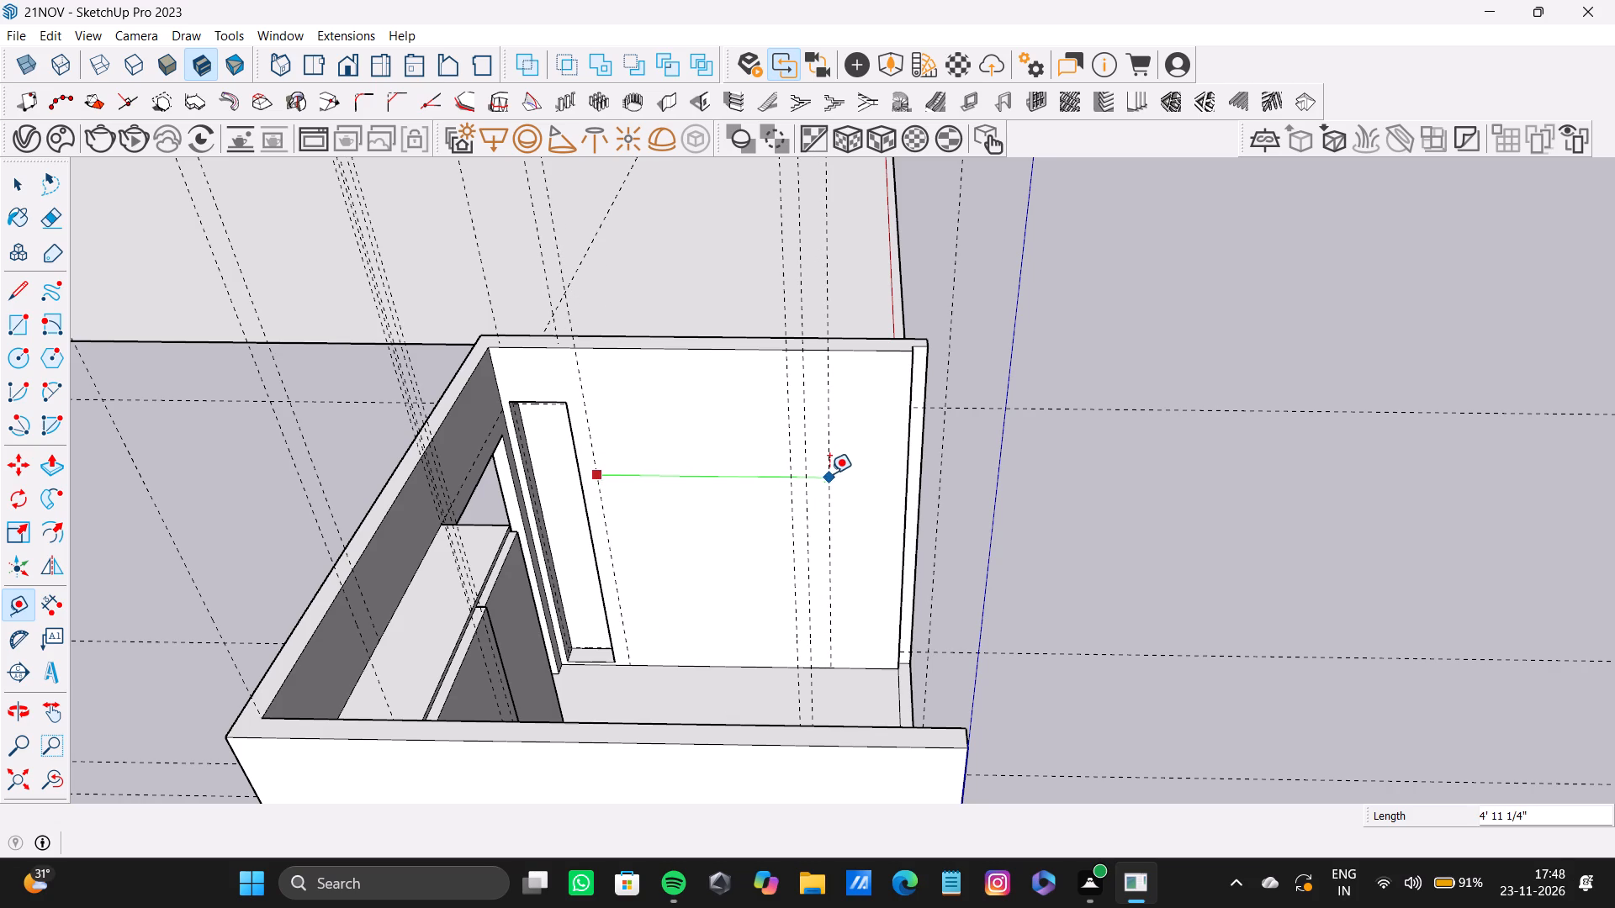
{"action": "left_click", "coordinate": [835, 472]}
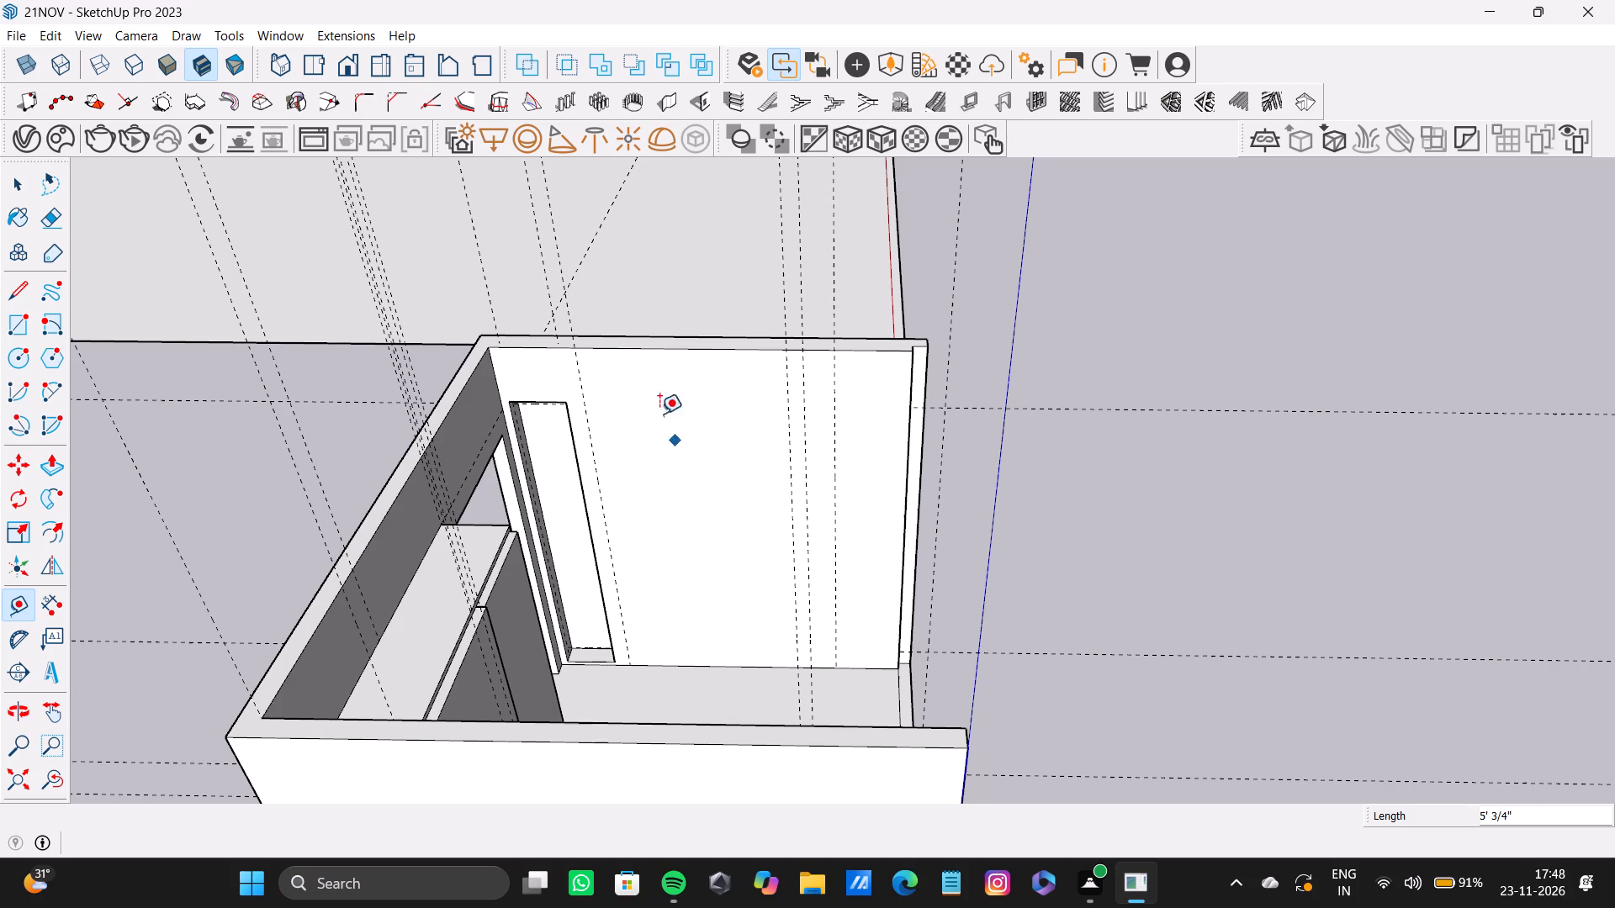
Offset a horizontal guide down from the niche wall's top edge, across the two vertical guides.
{"action": "left_click", "coordinate": [626, 351]}
{"action": "scroll", "coordinate": [671, 484], "scroll_direction": "down", "scroll_amount": 3}
{"action": "middle_click_drag", "start_coordinate": [678, 502], "coordinate": [437, 381]}
{"action": "scroll", "coordinate": [907, 565], "scroll_direction": "up", "scroll_amount": 4}
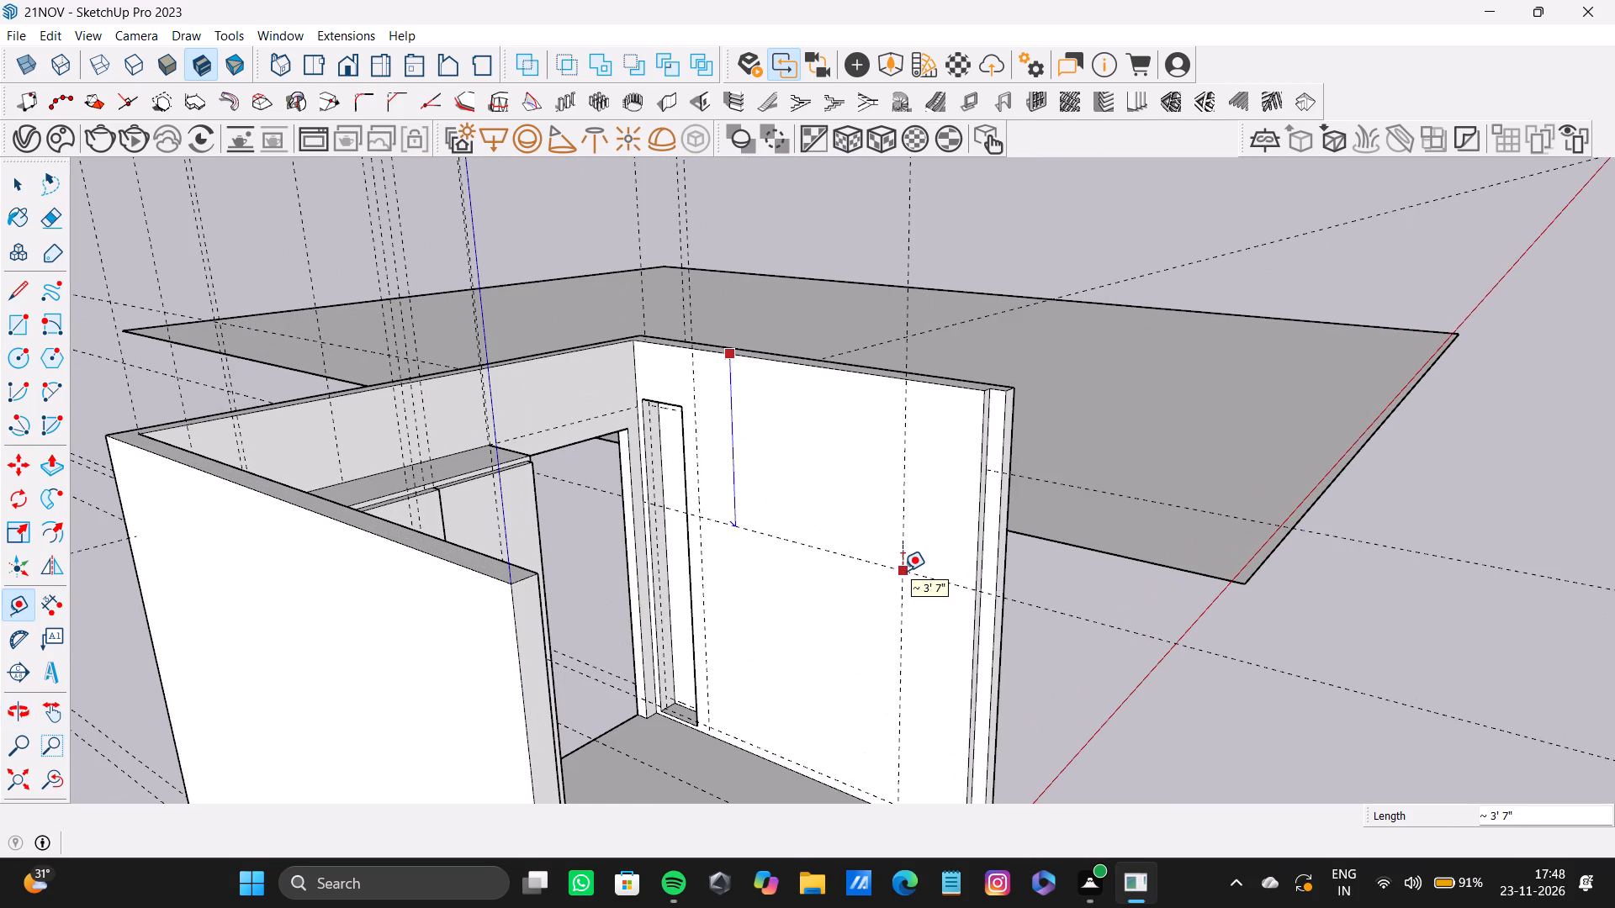
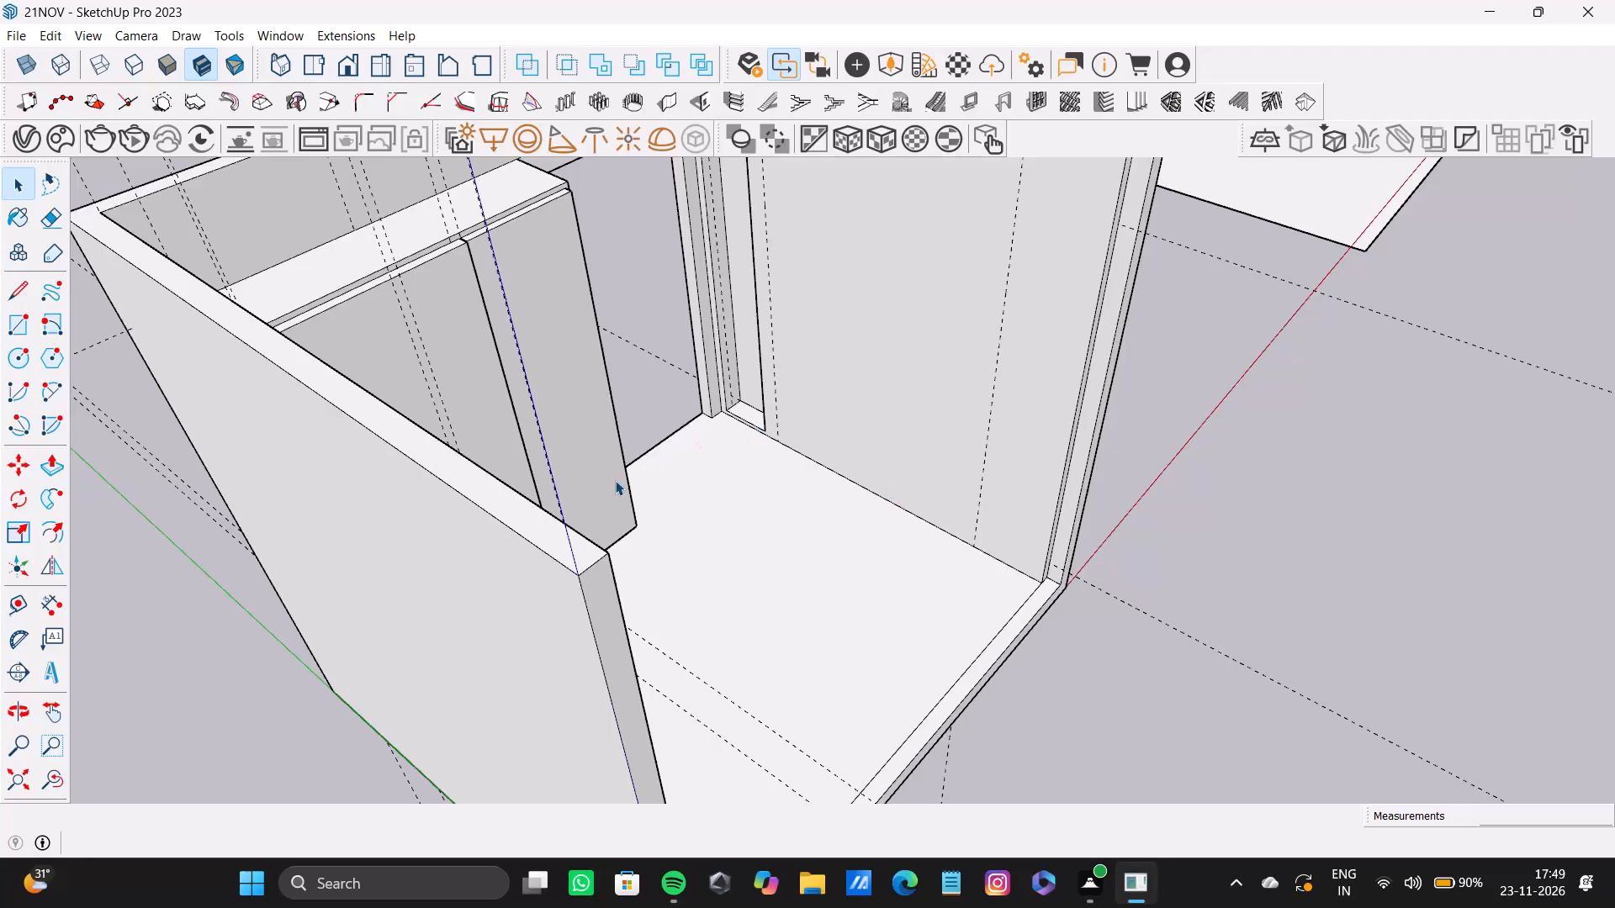
Push/Pull the bottom face of the tall wall niche upward by about 6 1/16".
{"action": "key", "text": "p"}
{"action": "scroll", "coordinate": [753, 427], "scroll_direction": "up", "scroll_amount": 7}
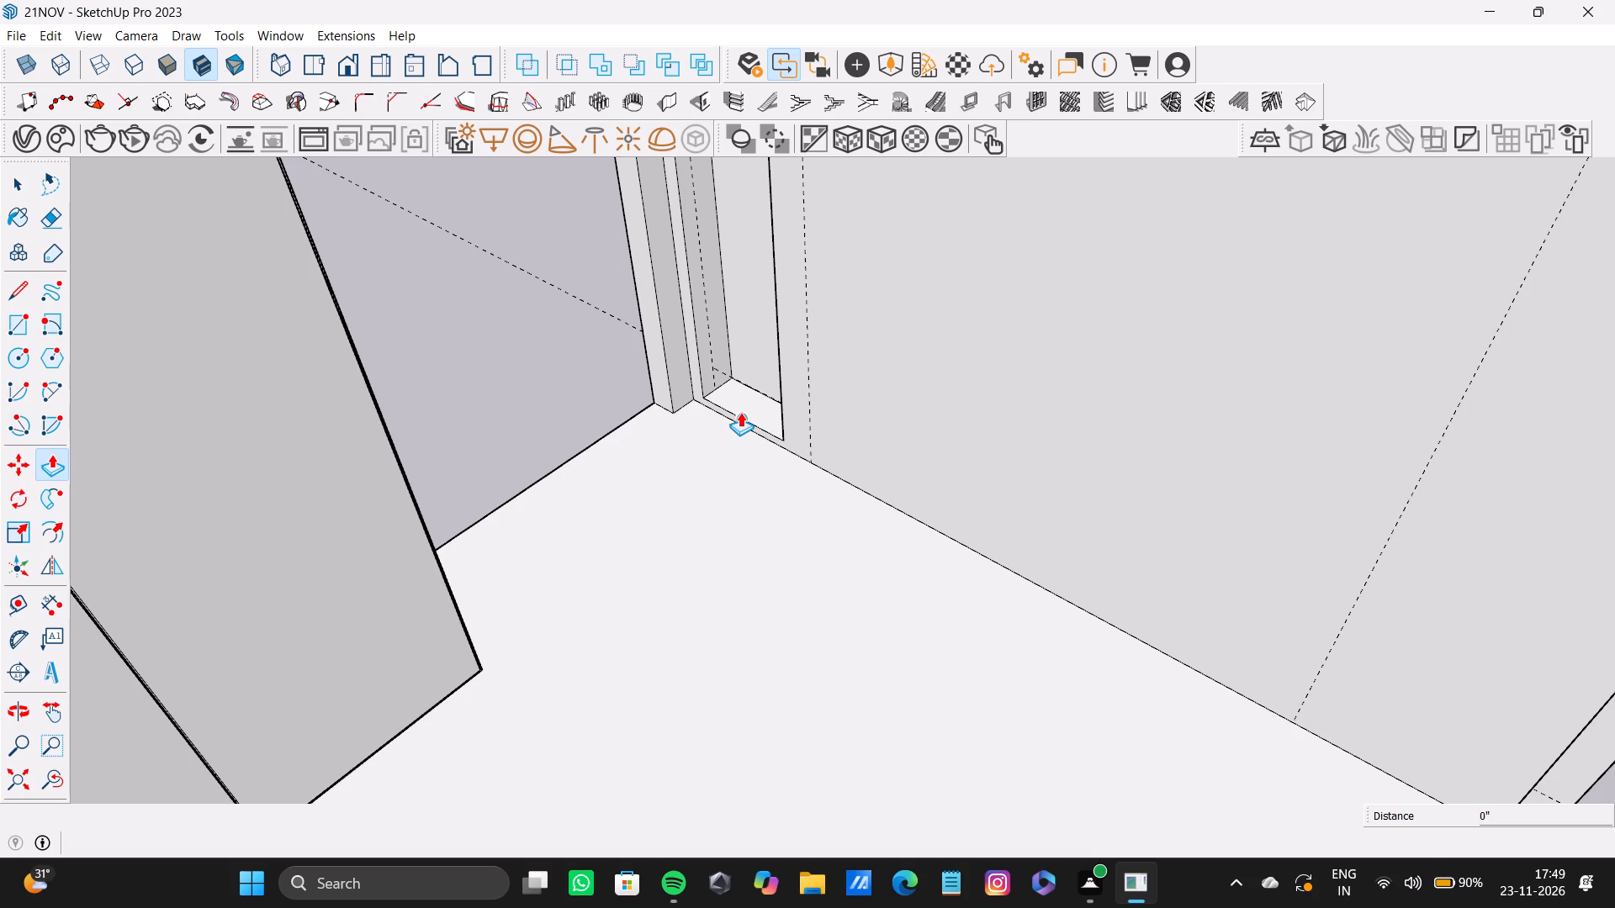
{"action": "key", "text": "space"}
{"action": "left_click", "coordinate": [744, 396]}
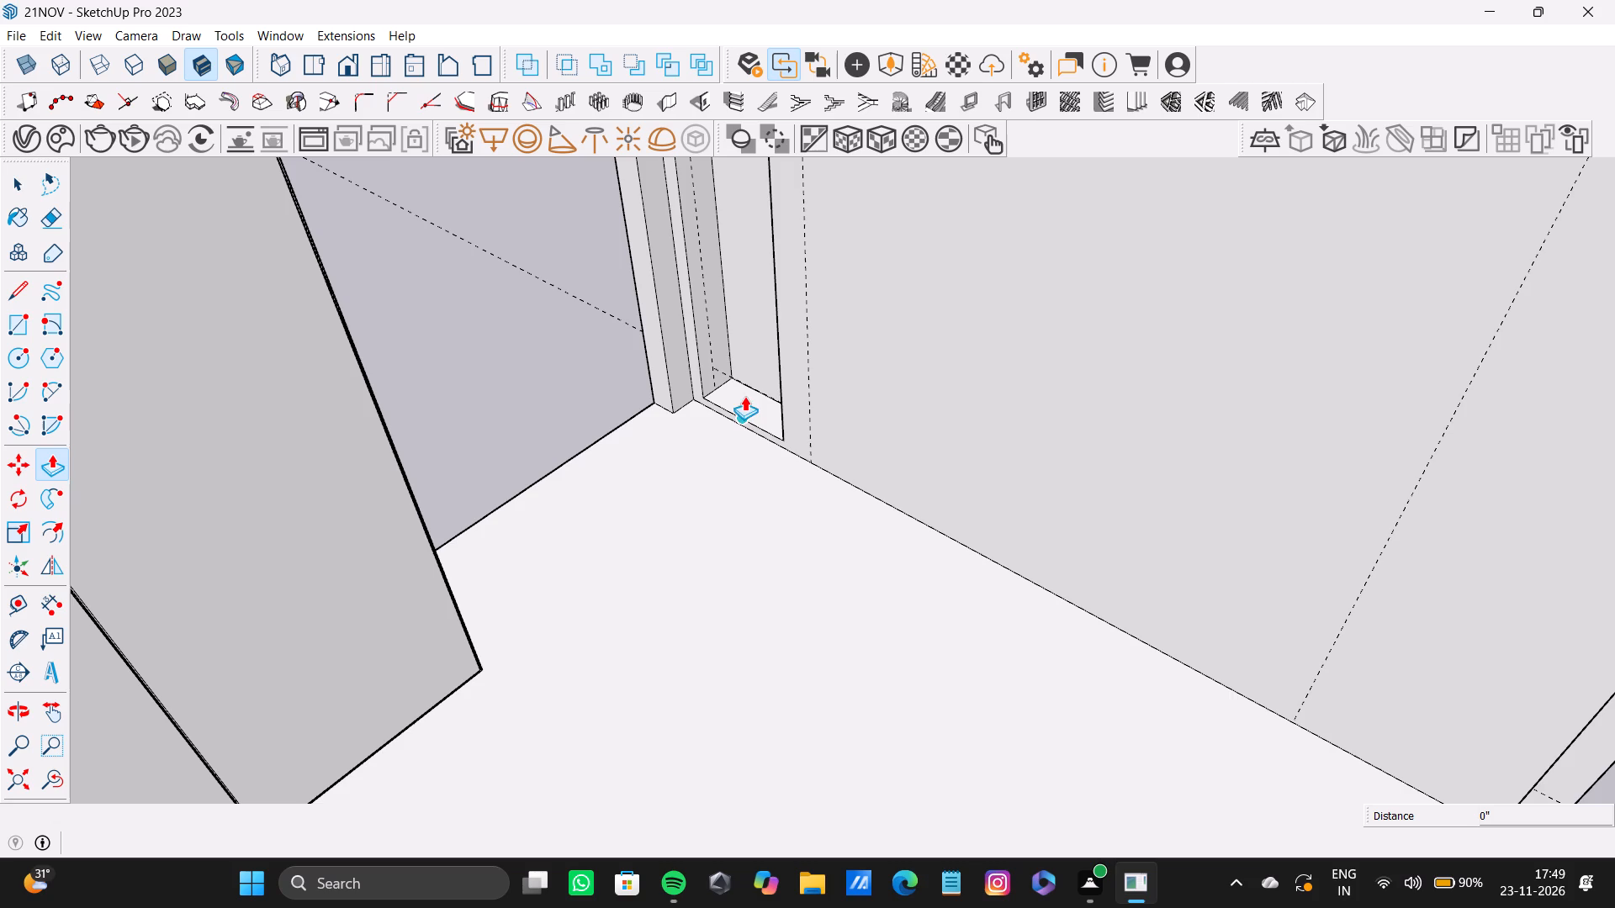
{"action": "key", "text": "space"}
{"action": "left_click", "coordinate": [762, 399]}
{"action": "key", "text": "p"}
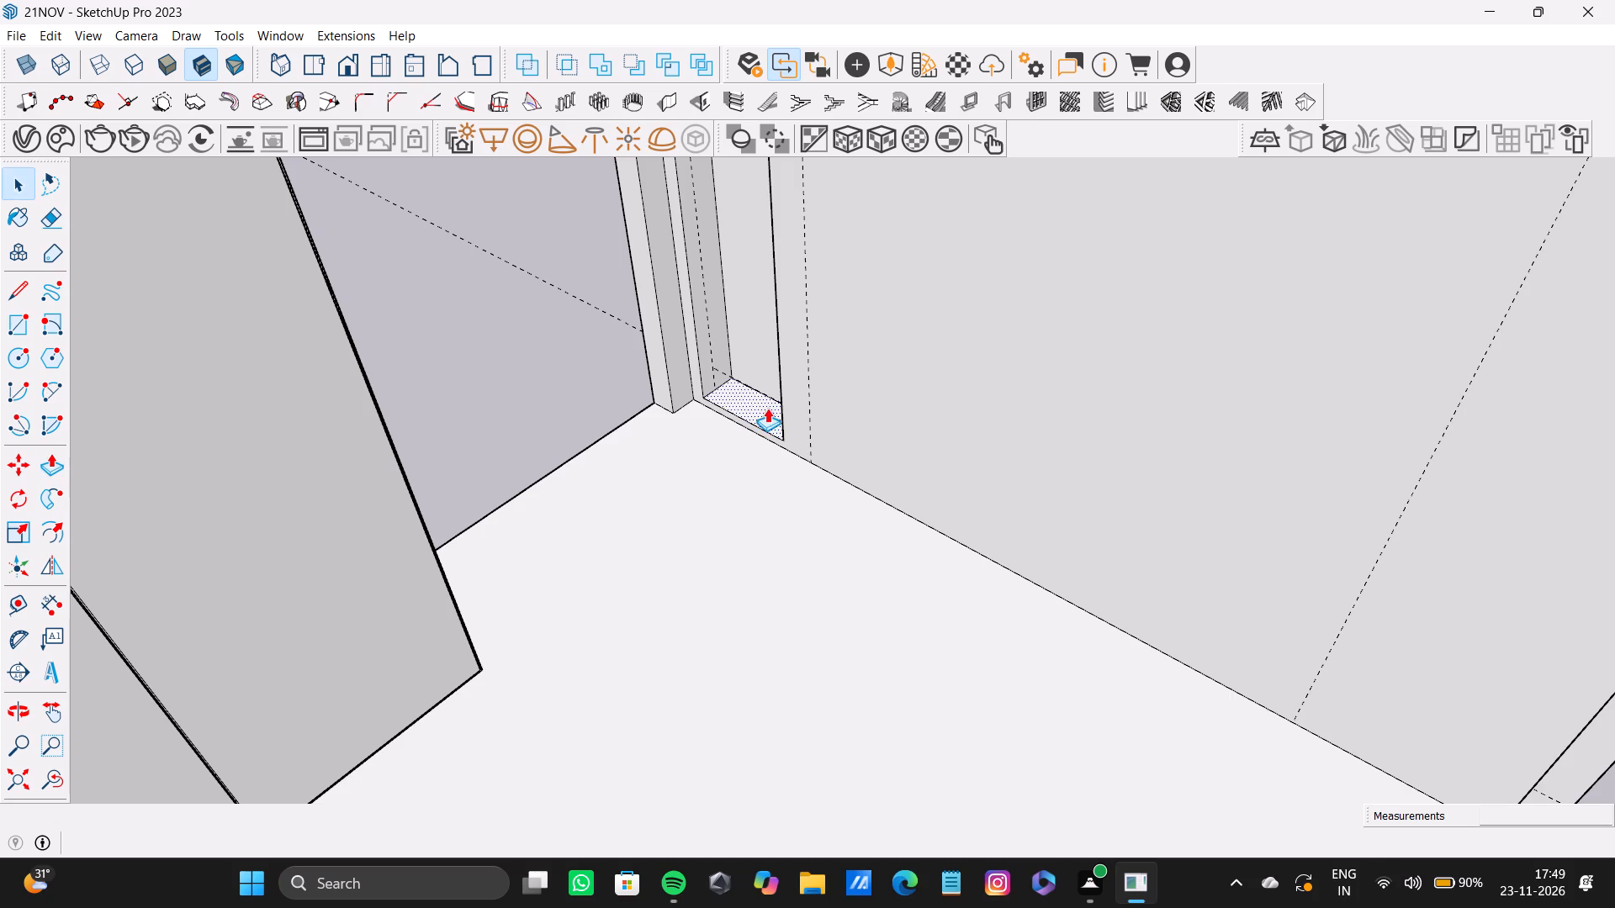
{"action": "left_click", "coordinate": [767, 411]}
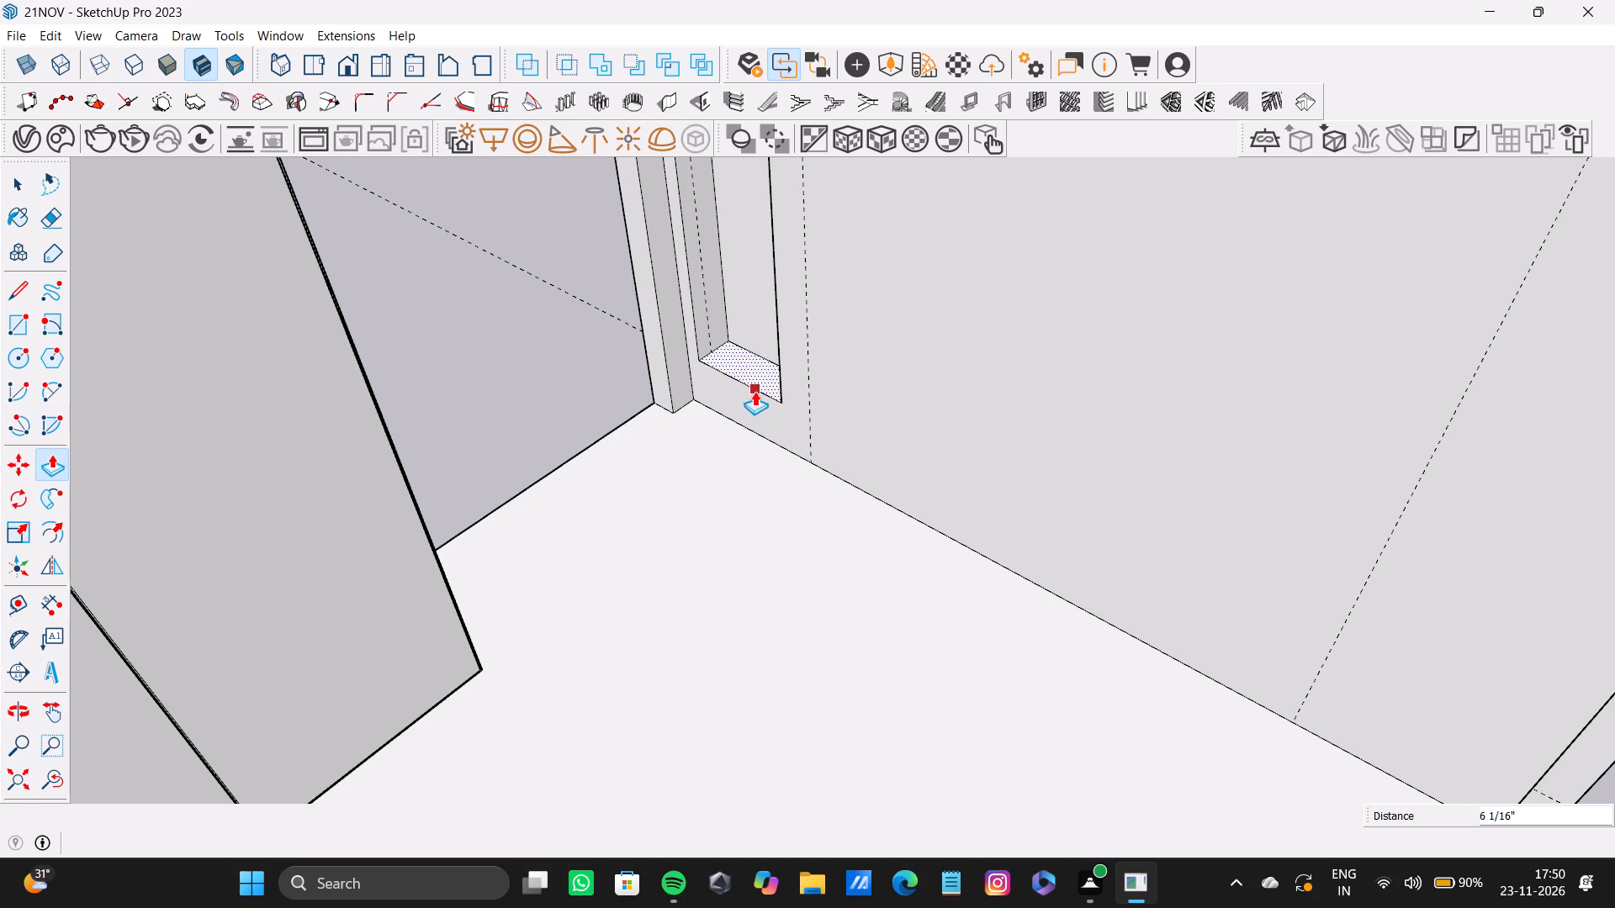
{"action": "key", "text": "space"}
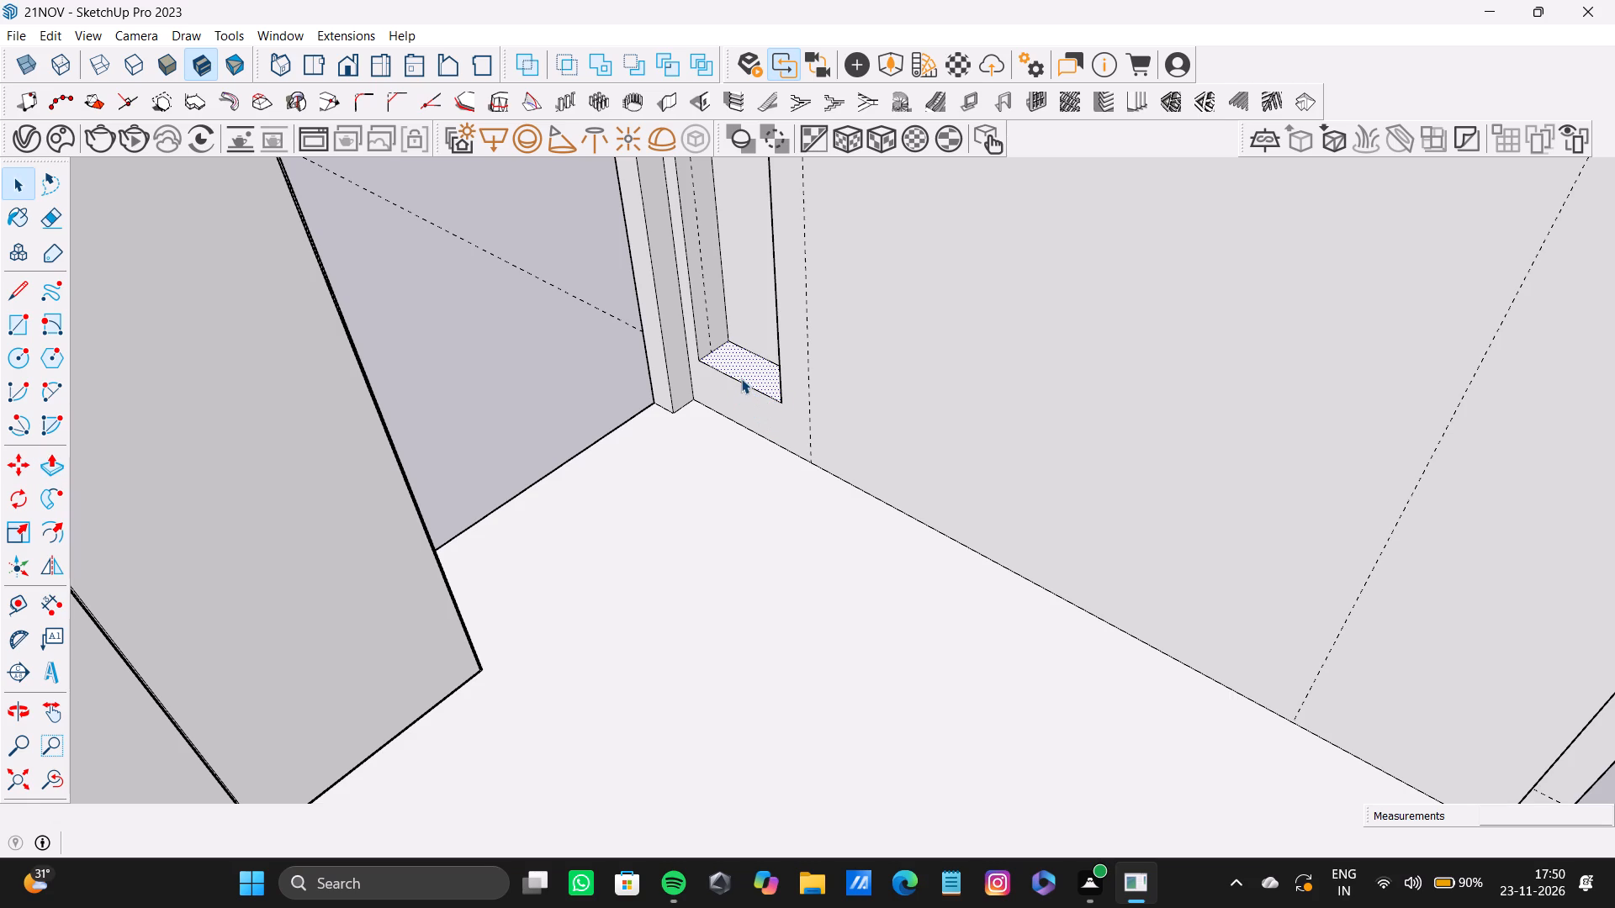
Place two horizontal guides across the niche wall, one below its top edge and one near the floor.
{"action": "scroll", "coordinate": [761, 428], "scroll_direction": "down", "scroll_amount": 17}
{"action": "middle_click_drag", "start_coordinate": [764, 402], "coordinate": [845, 471], "text": "shift"}
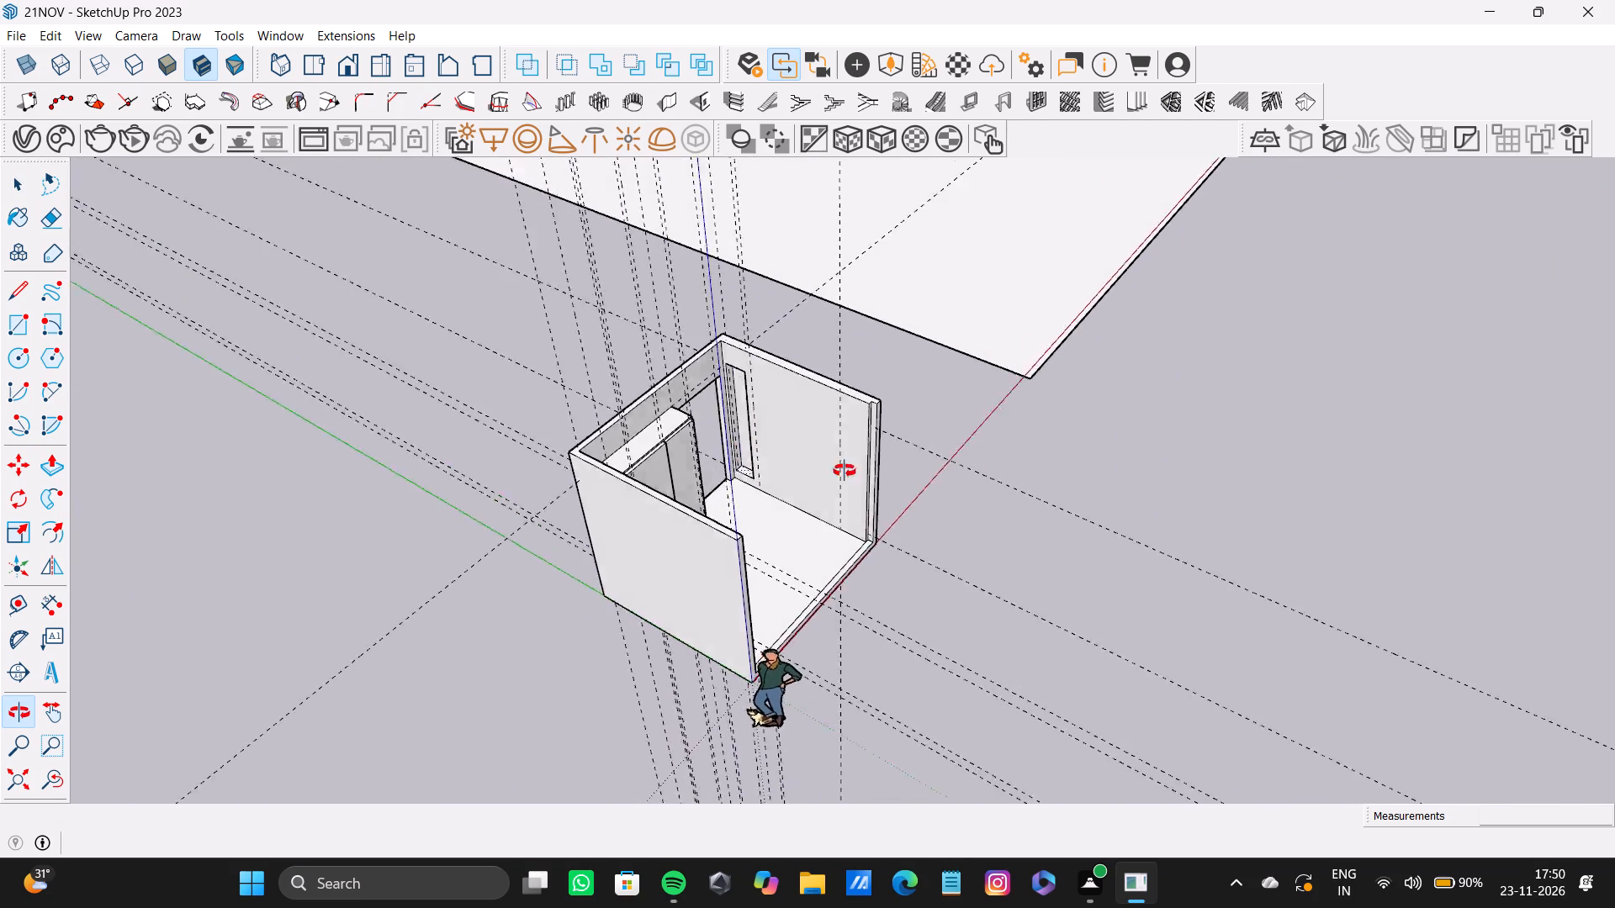
{"action": "middle_click_drag", "start_coordinate": [845, 471], "coordinate": [752, 536], "text": "shift"}
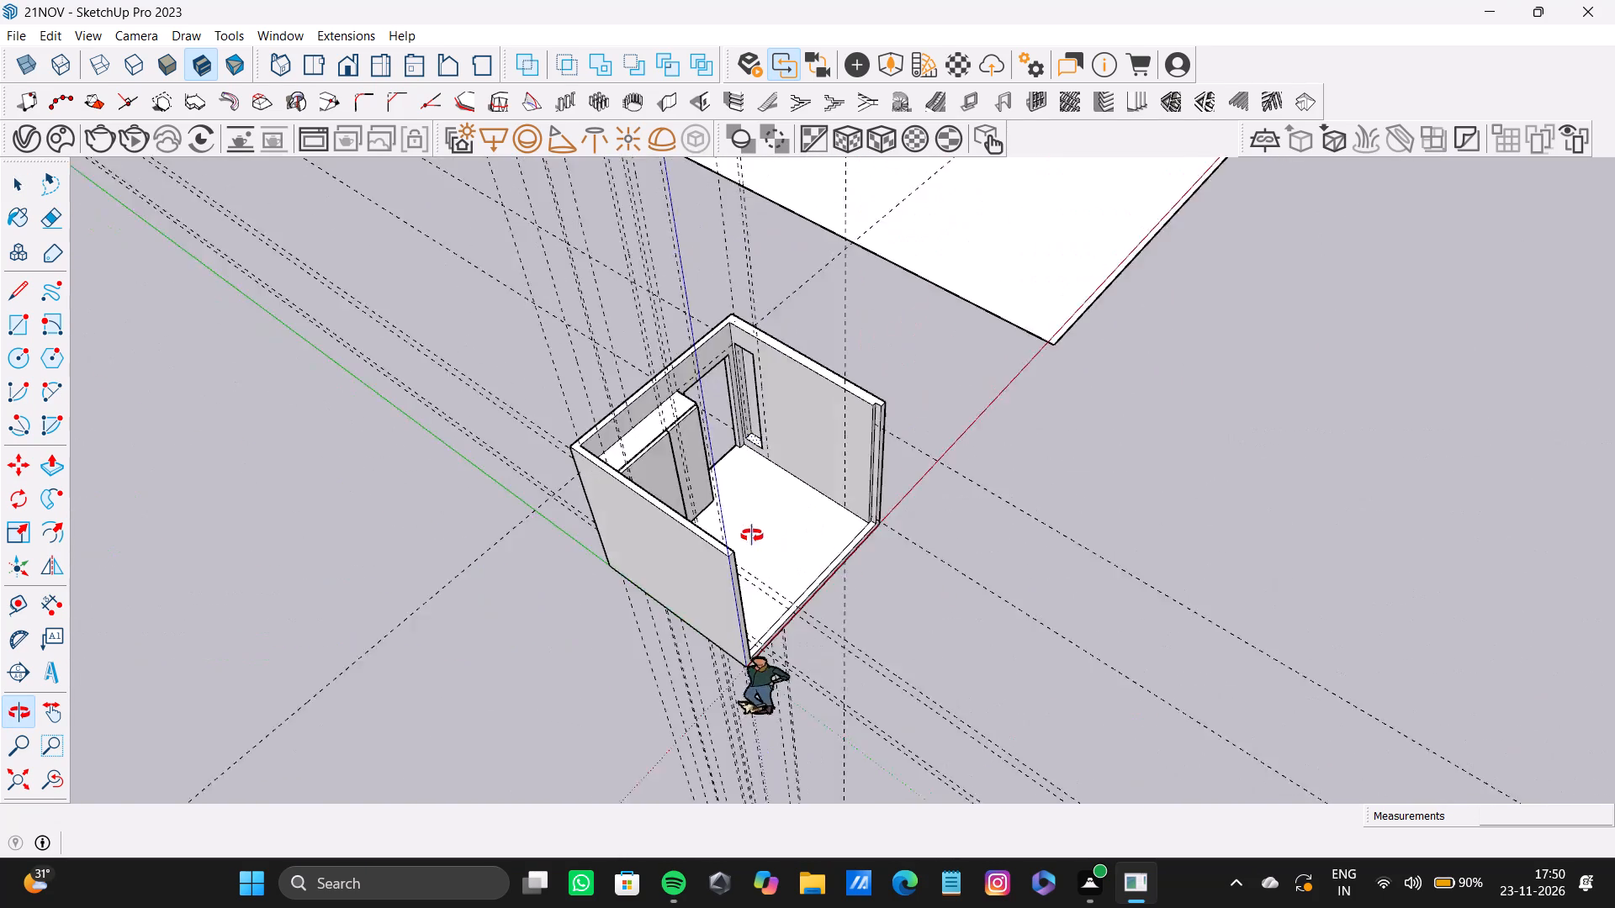
{"action": "middle_click_drag", "start_coordinate": [752, 536], "coordinate": [522, 155], "text": "shift"}
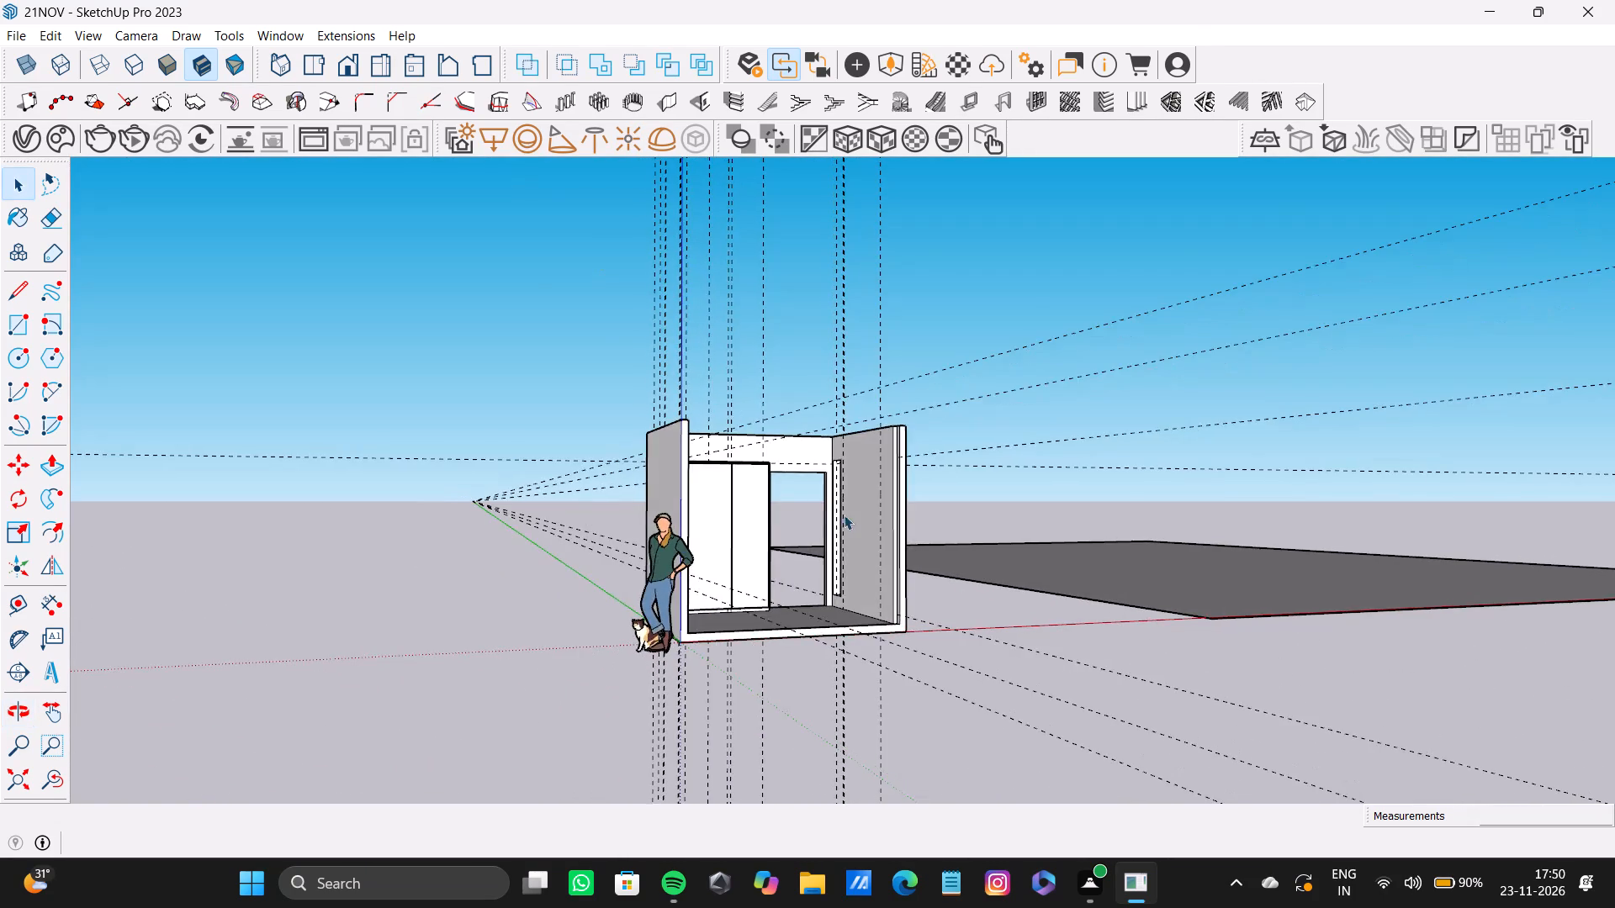
{"action": "scroll", "coordinate": [844, 515], "scroll_direction": "up", "scroll_amount": 9}
{"action": "middle_click_drag", "start_coordinate": [848, 506], "coordinate": [643, 532], "text": "shift"}
{"action": "key", "text": "t"}
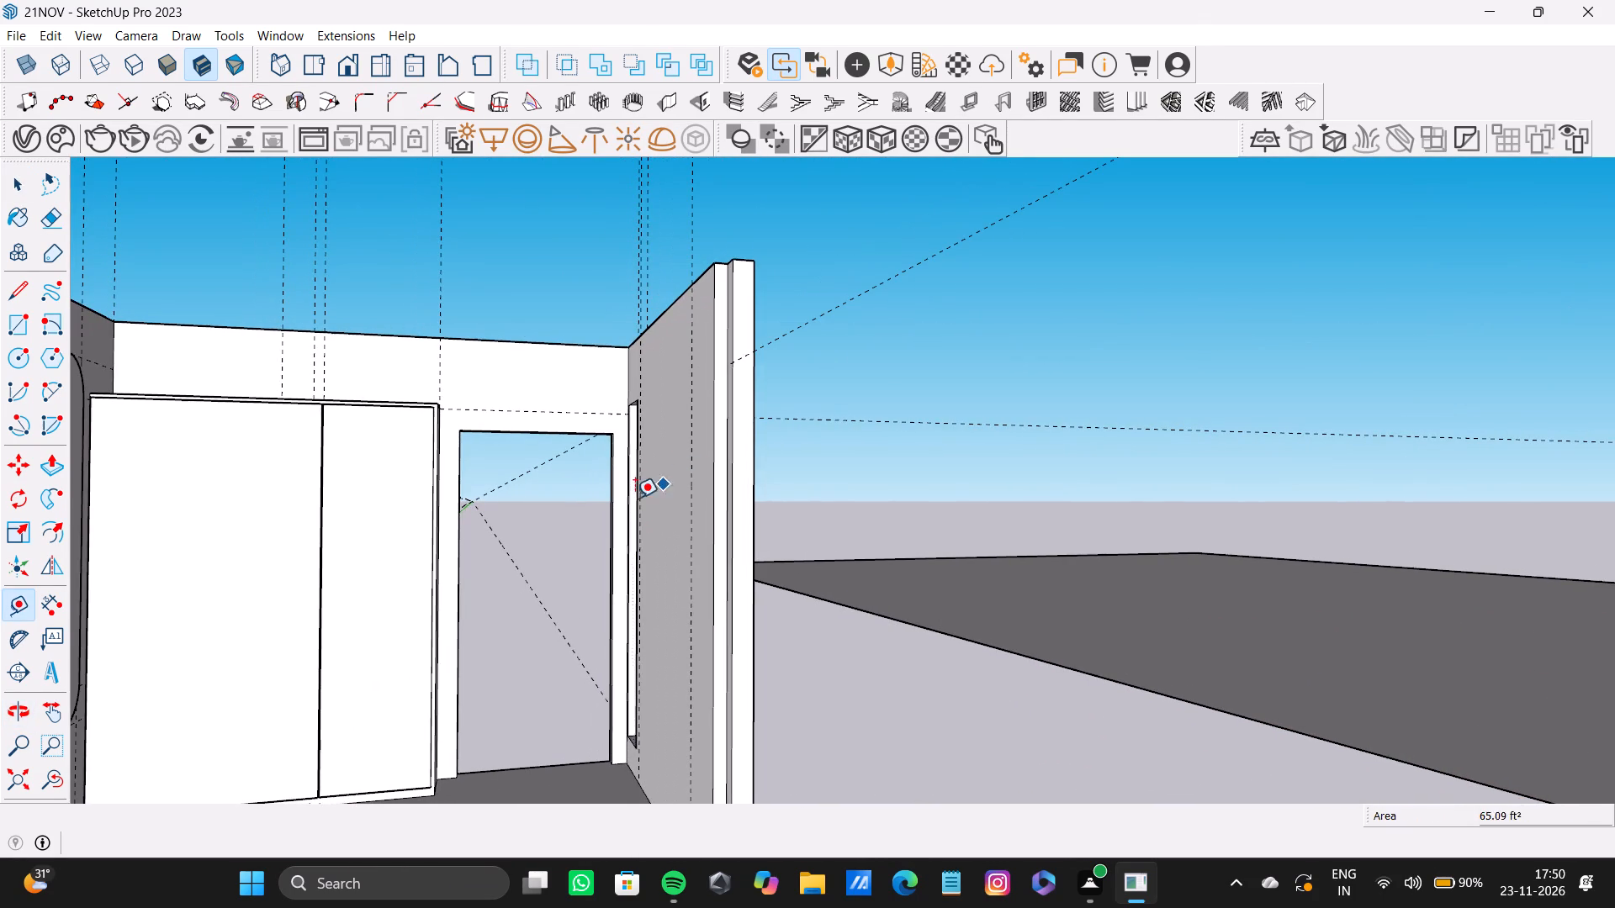
{"action": "middle_click_drag", "start_coordinate": [635, 498], "coordinate": [813, 556]}
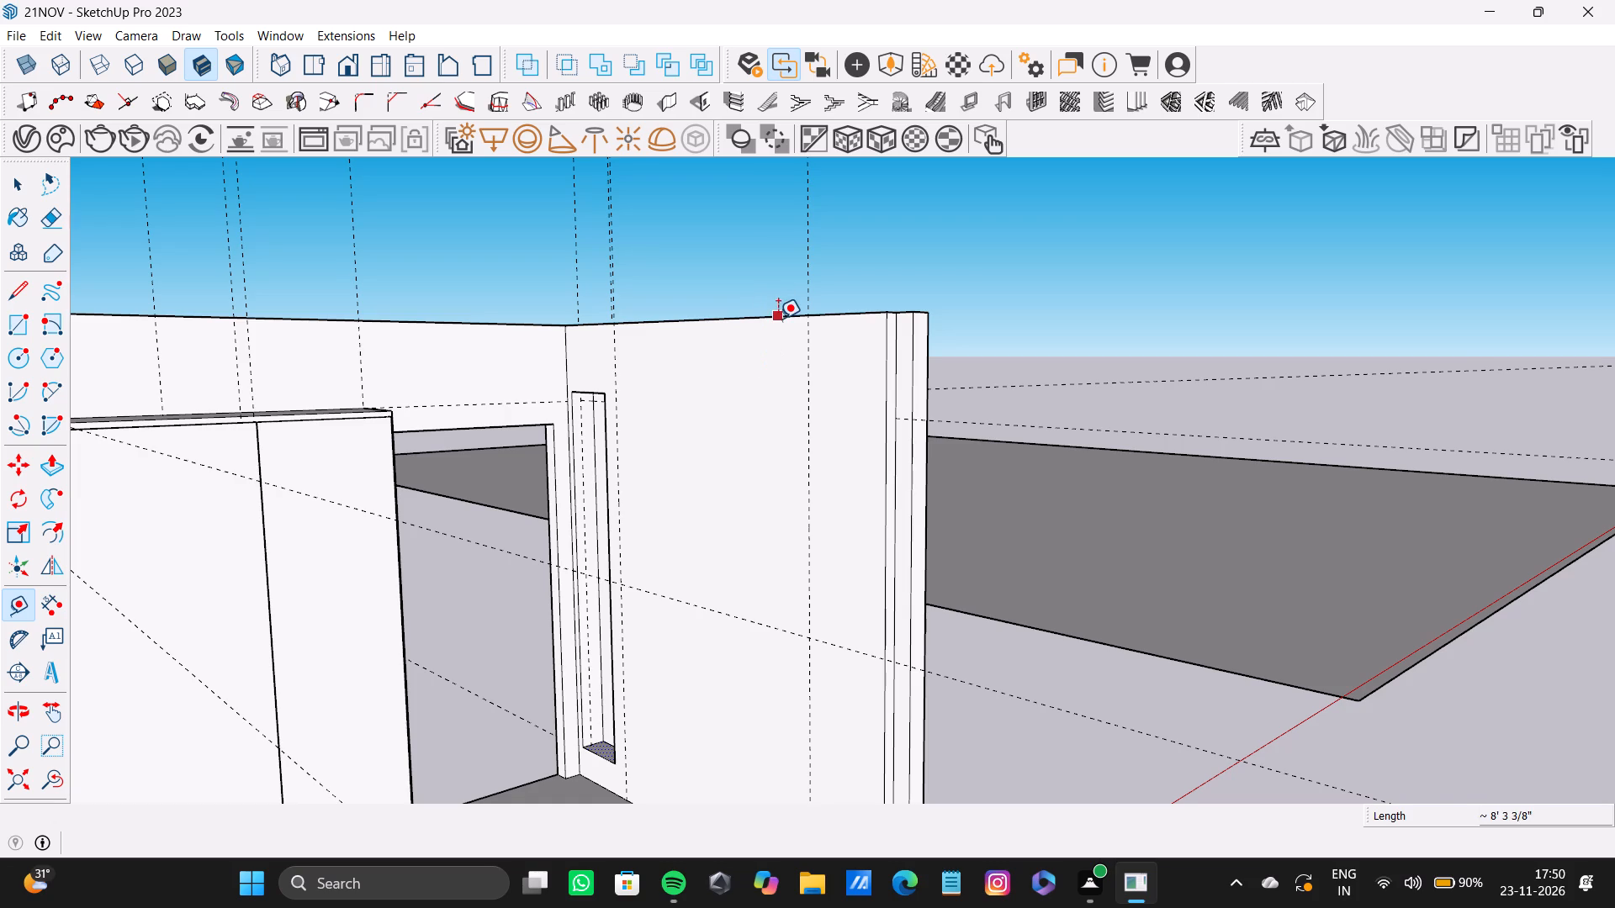
{"action": "left_click", "coordinate": [778, 319]}
{"action": "scroll", "coordinate": [819, 643], "scroll_direction": "down", "scroll_amount": 4}
{"action": "middle_click_drag", "start_coordinate": [797, 689], "coordinate": [725, 560]}
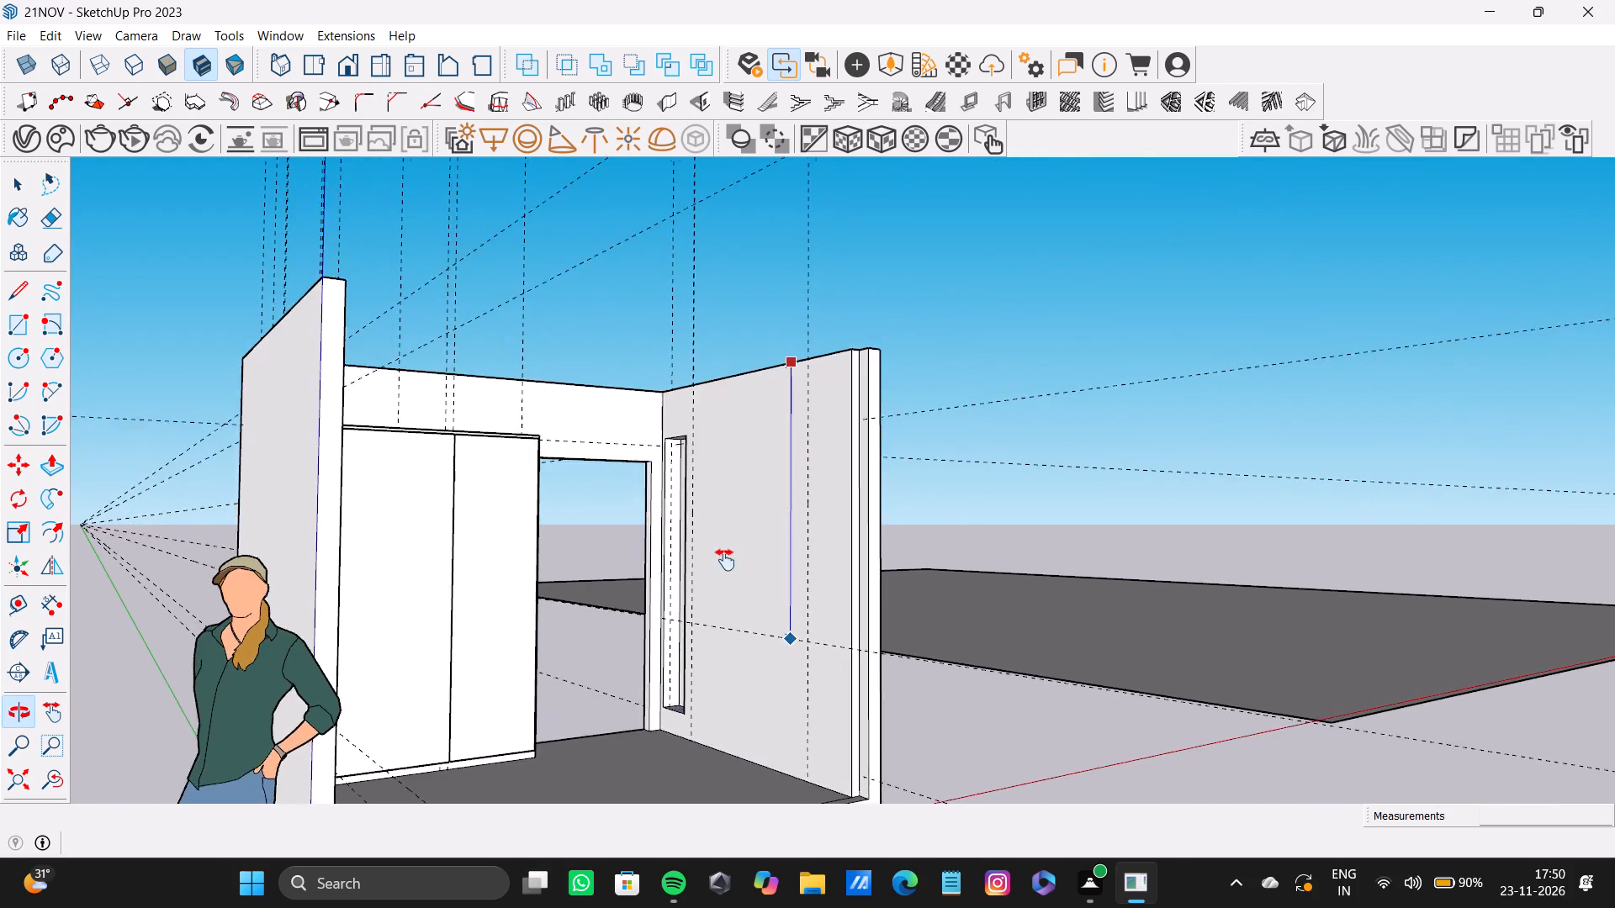
{"action": "middle_click_drag", "start_coordinate": [725, 560], "coordinate": [755, 452]}
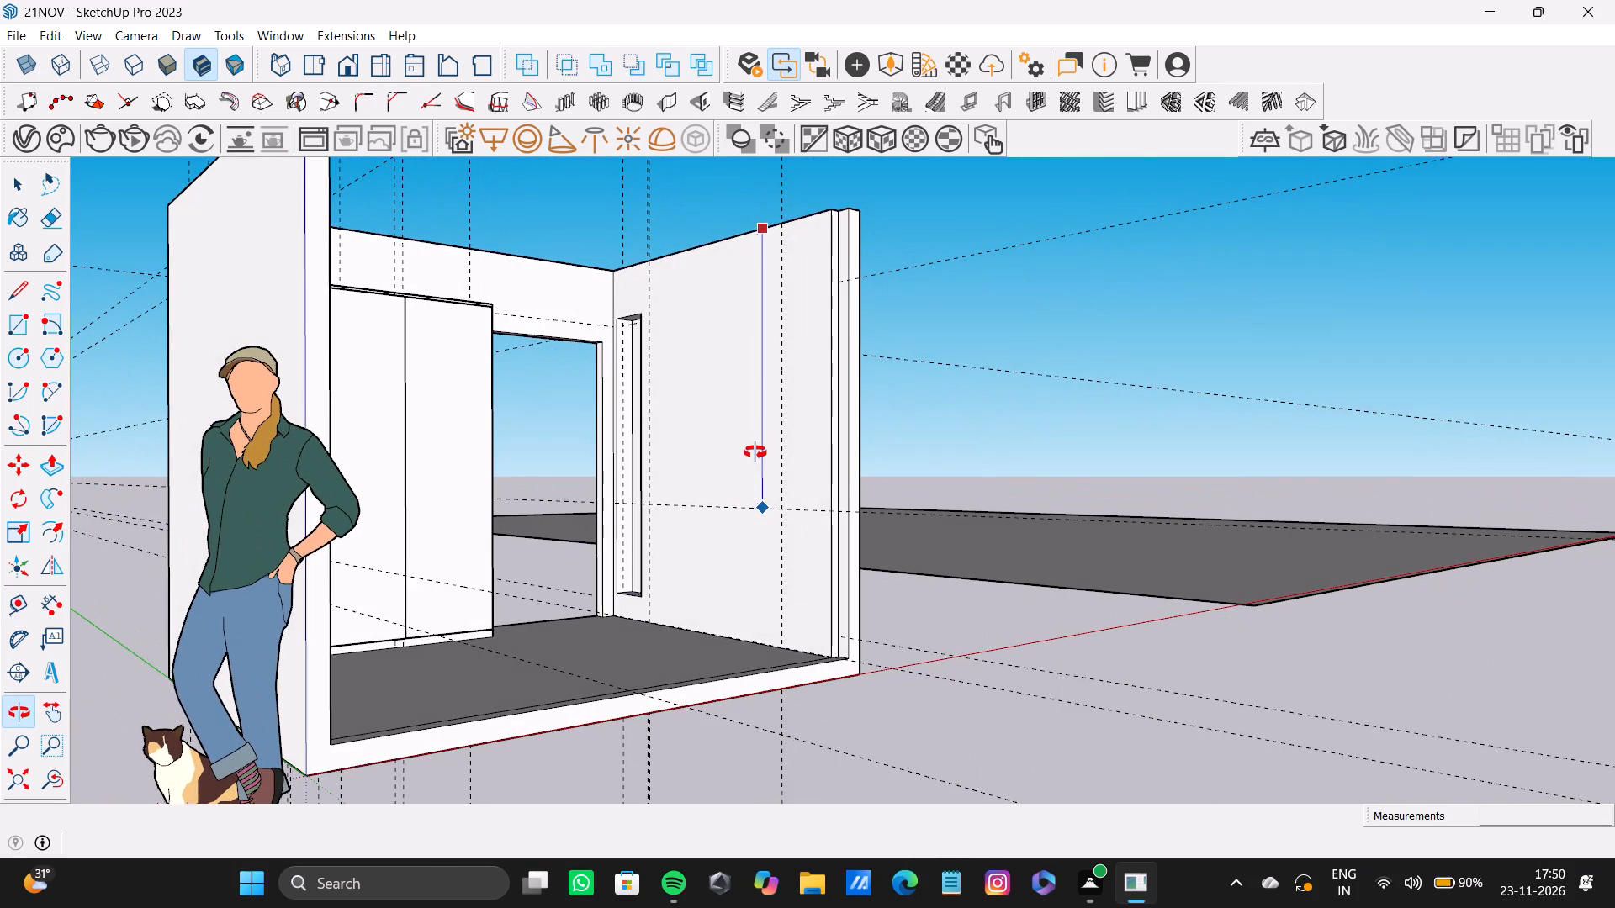
{"action": "middle_click_drag", "start_coordinate": [755, 452], "coordinate": [761, 499]}
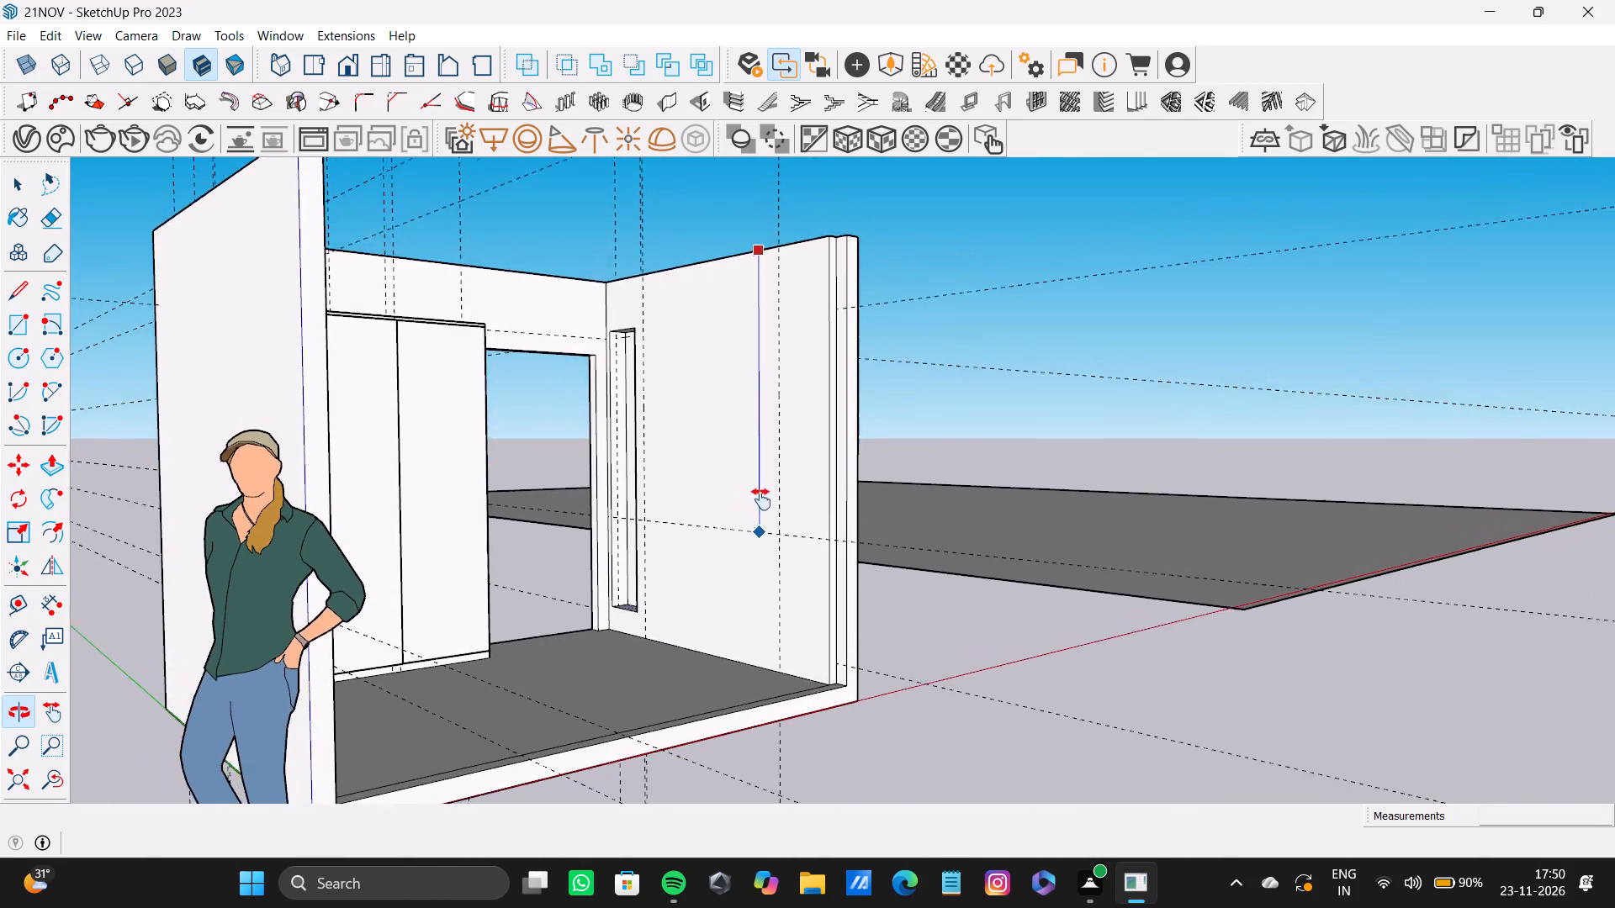
{"action": "middle_click_drag", "start_coordinate": [761, 499], "coordinate": [749, 500]}
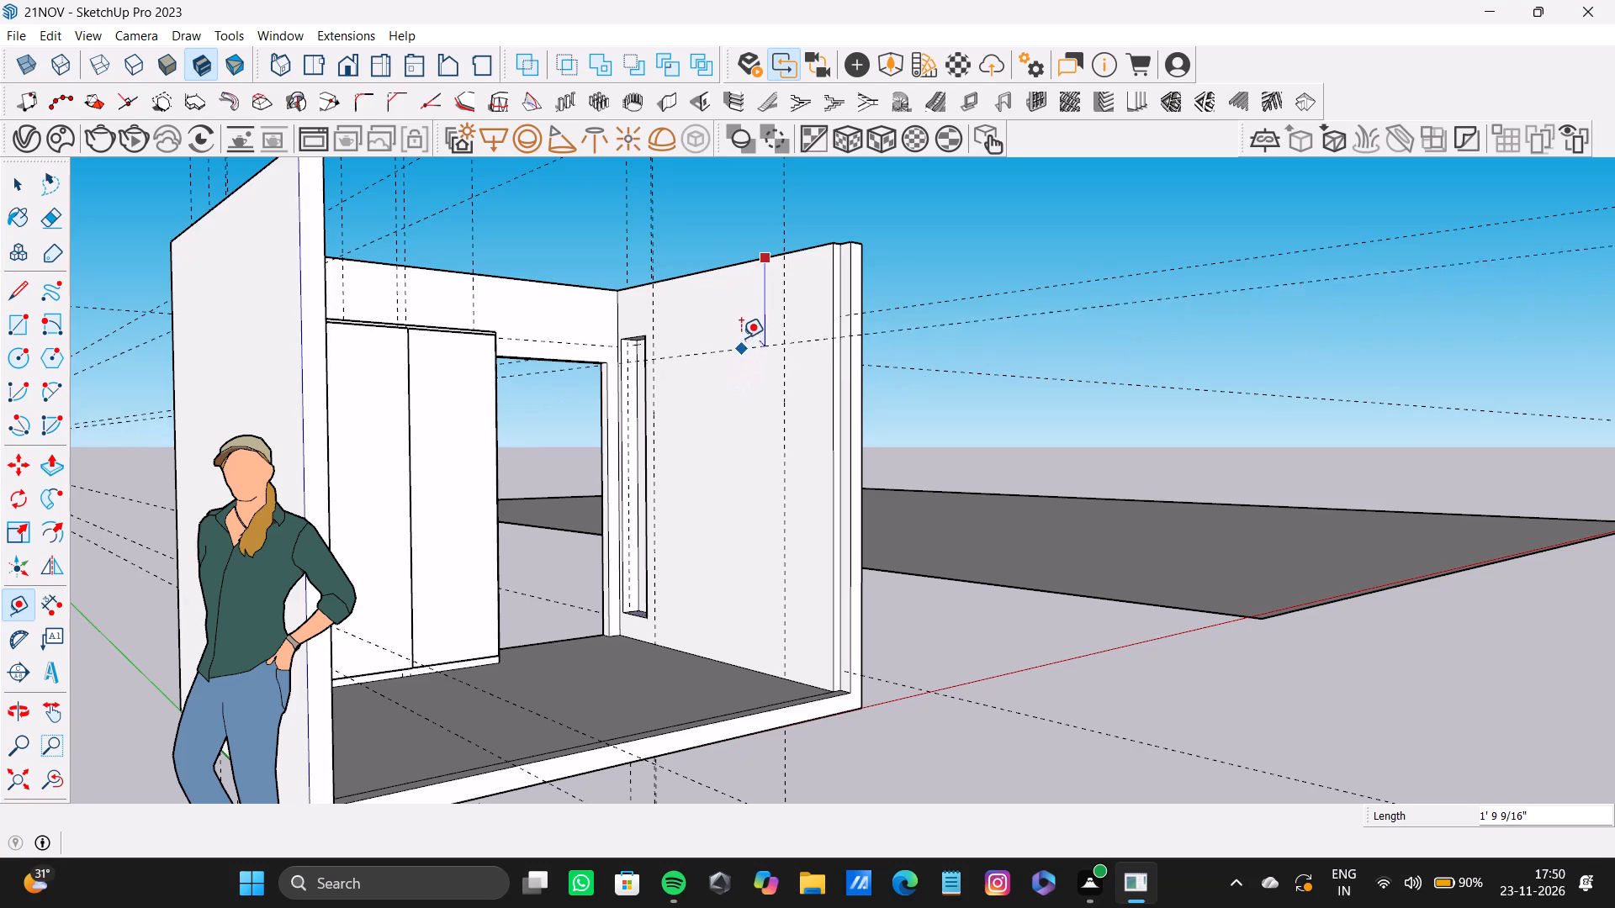
{"action": "left_click", "coordinate": [742, 333]}
{"action": "left_click", "coordinate": [749, 329]}
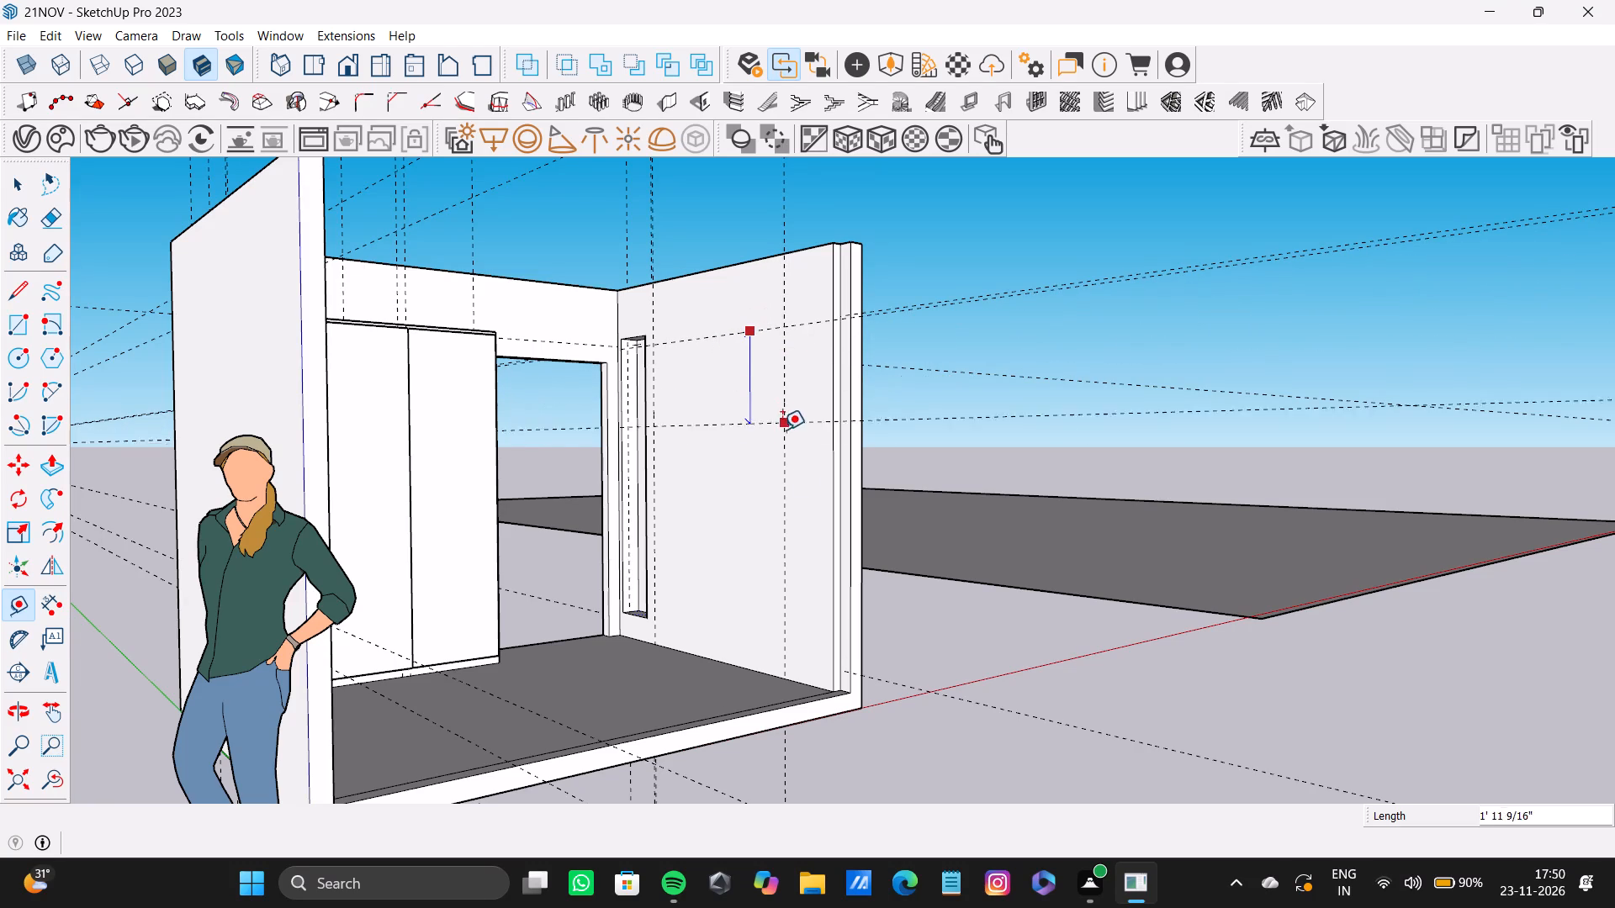
{"action": "left_click", "coordinate": [778, 615]}
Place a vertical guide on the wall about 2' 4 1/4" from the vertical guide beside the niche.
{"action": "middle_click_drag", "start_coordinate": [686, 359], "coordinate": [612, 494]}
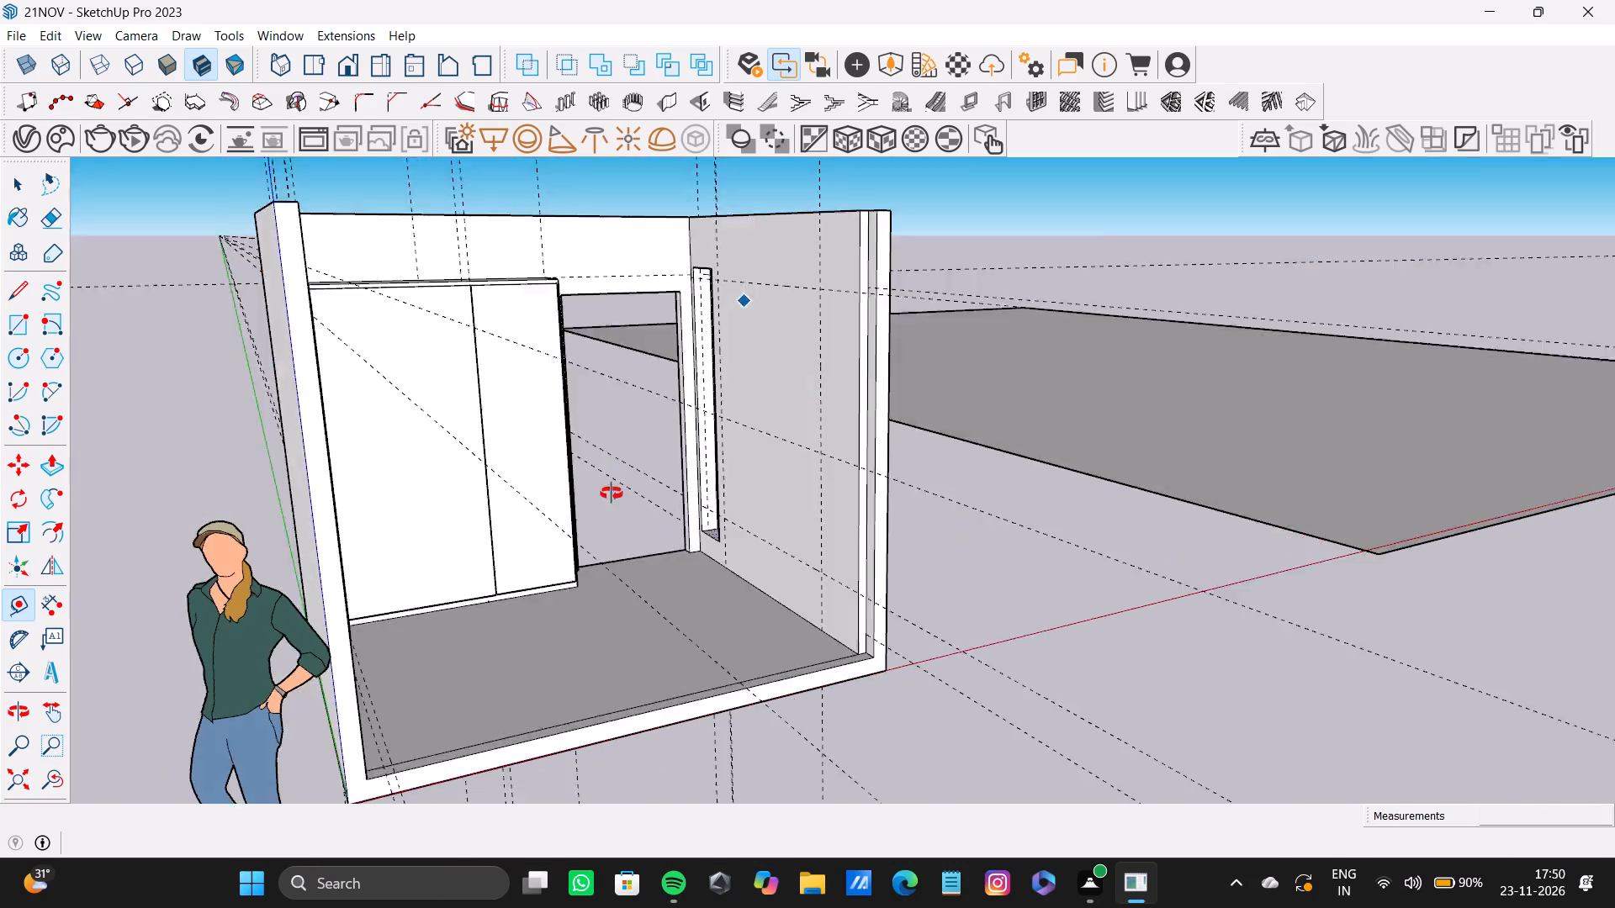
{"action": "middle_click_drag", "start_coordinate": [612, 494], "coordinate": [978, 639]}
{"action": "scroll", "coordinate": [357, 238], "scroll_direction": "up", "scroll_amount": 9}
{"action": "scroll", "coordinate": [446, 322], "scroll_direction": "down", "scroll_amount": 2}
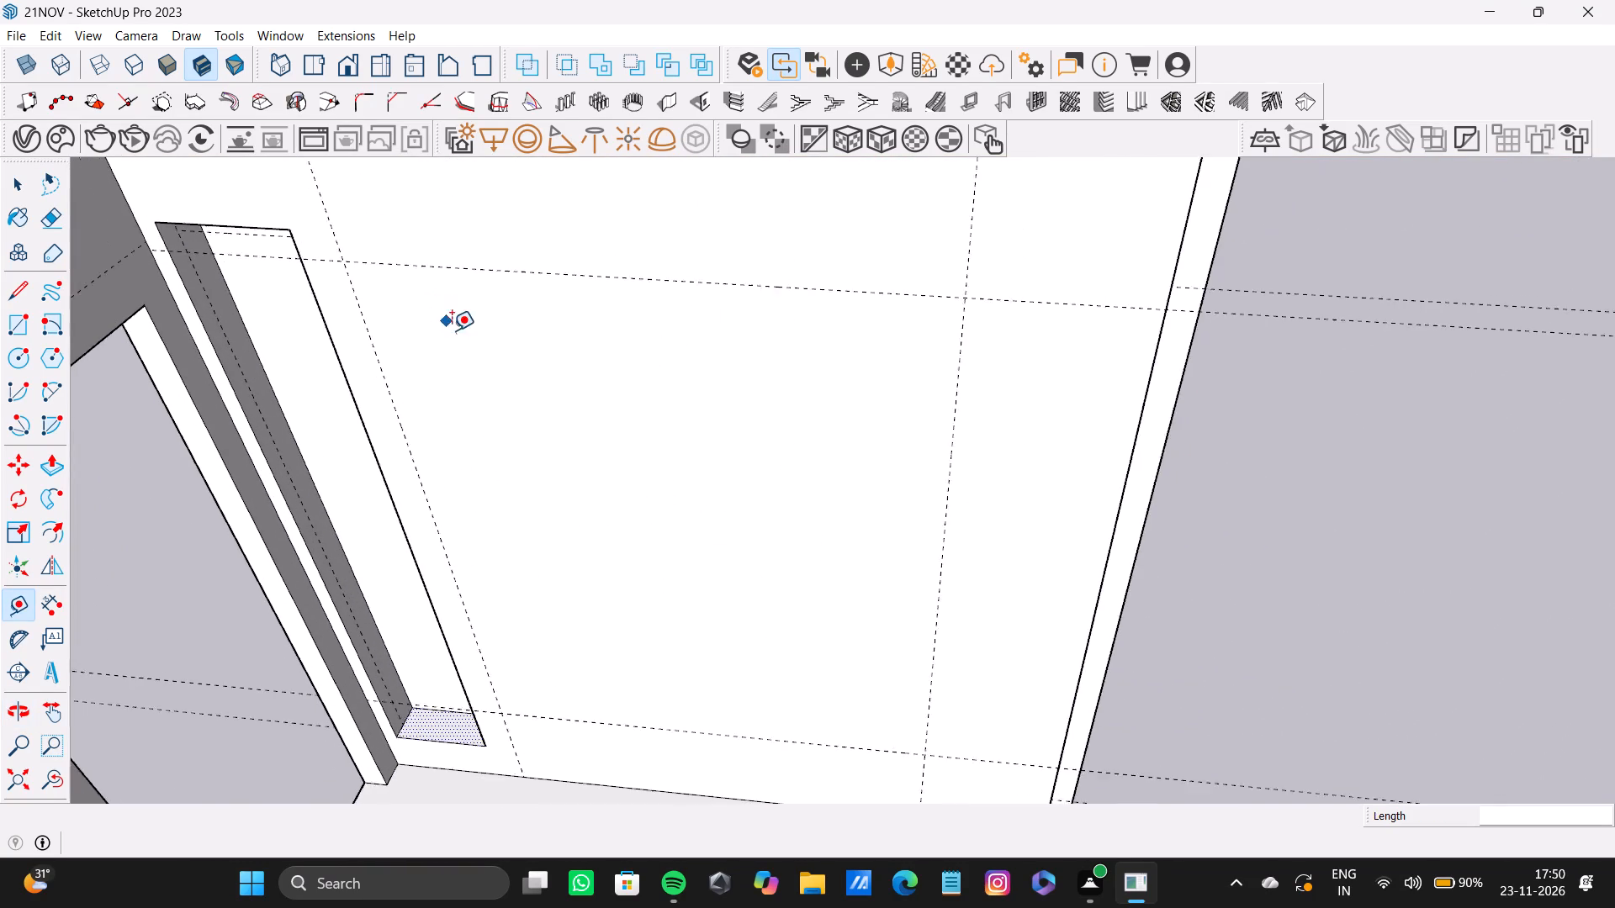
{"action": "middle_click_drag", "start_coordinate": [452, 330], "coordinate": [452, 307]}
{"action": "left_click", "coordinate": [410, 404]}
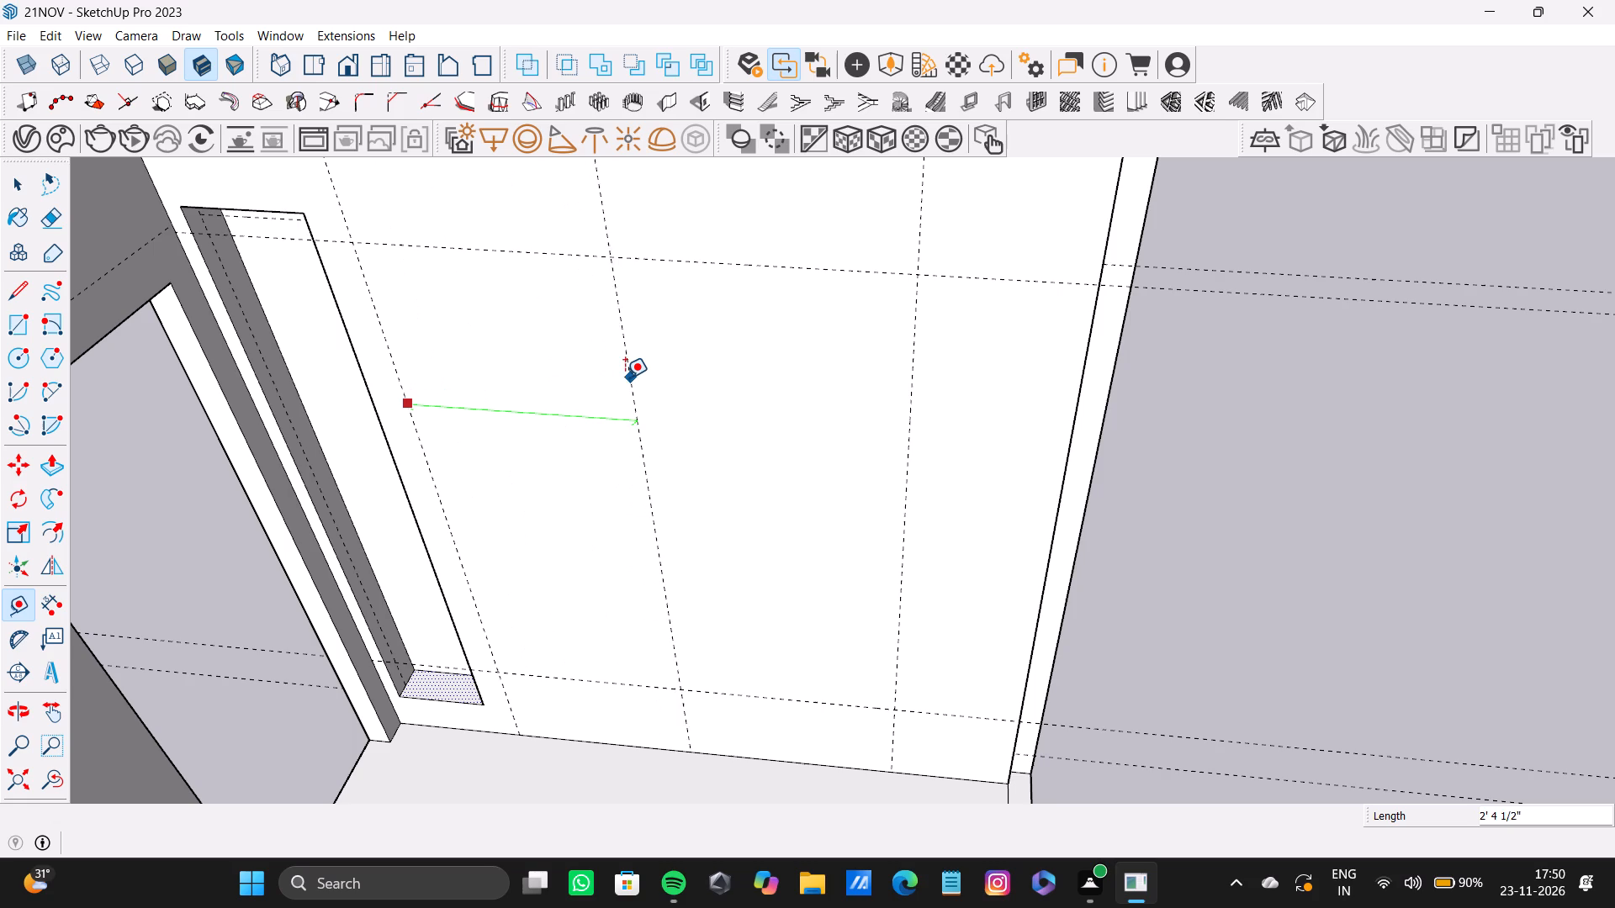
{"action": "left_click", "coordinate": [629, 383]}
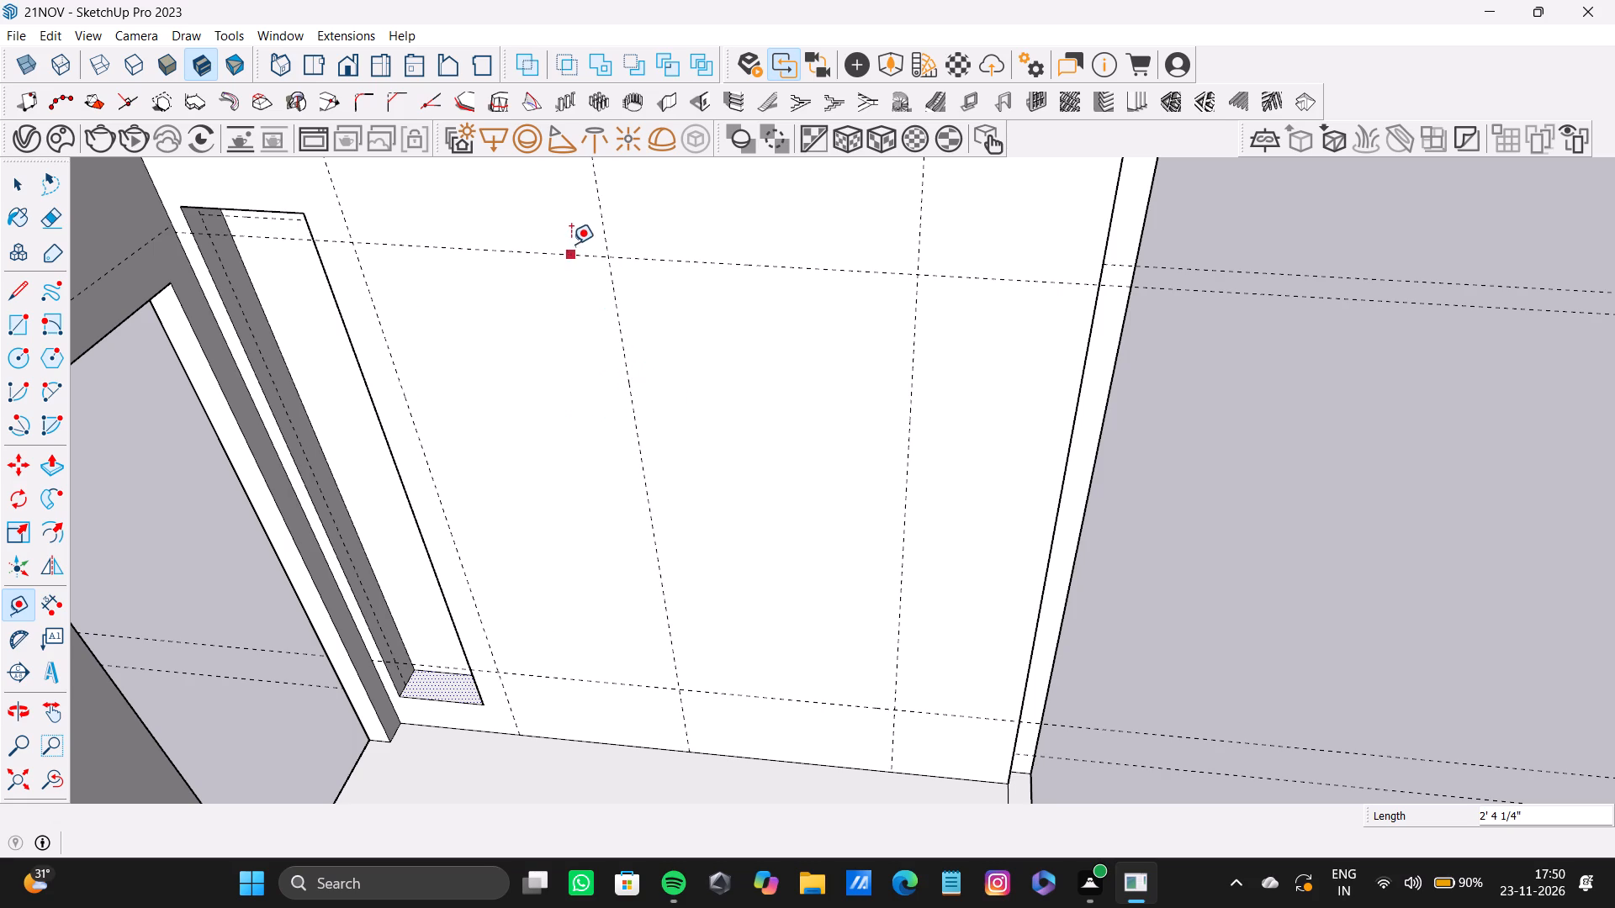
Add a horizontal guide across the wall about 2' 9 1/4" below the upper horizontal guide.
{"action": "left_click", "coordinate": [571, 253]}
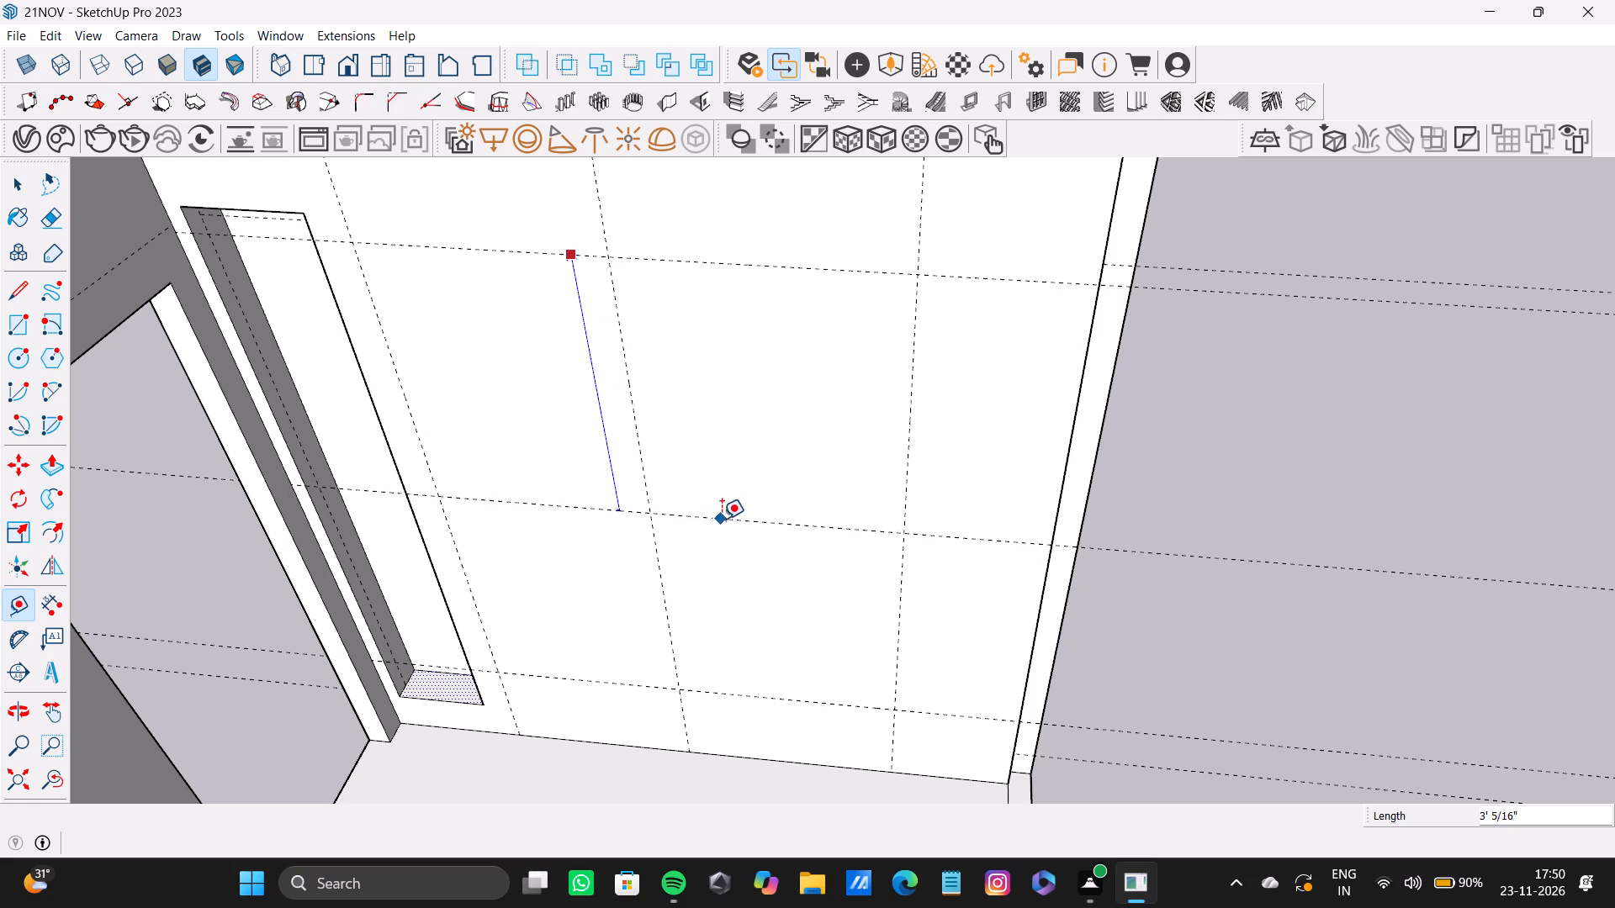
{"action": "left_click", "coordinate": [733, 502]}
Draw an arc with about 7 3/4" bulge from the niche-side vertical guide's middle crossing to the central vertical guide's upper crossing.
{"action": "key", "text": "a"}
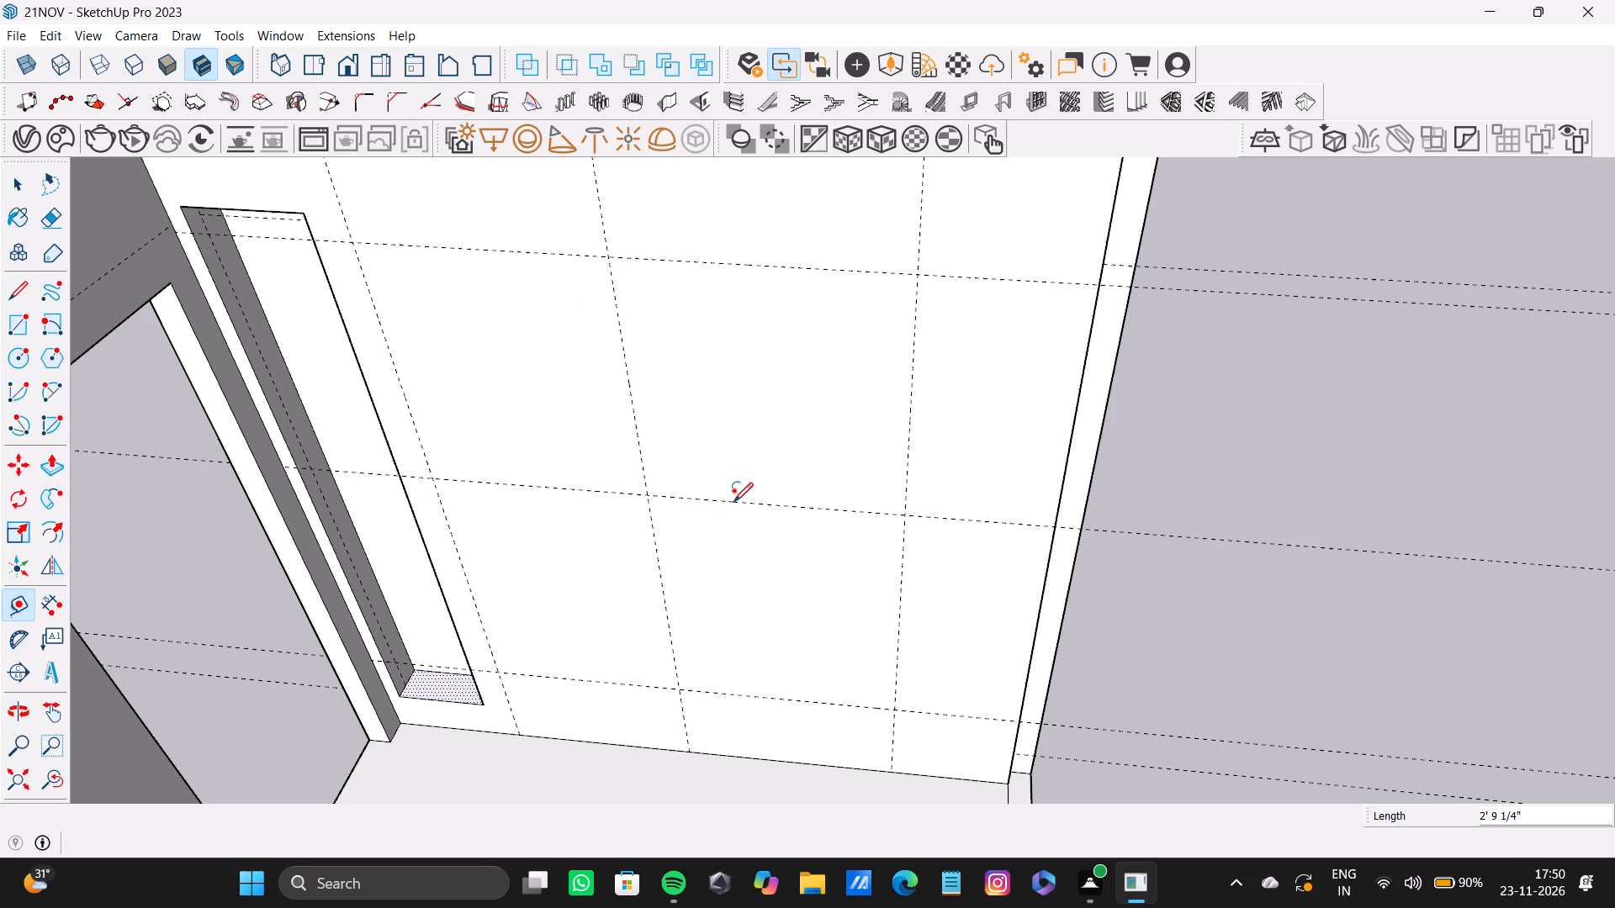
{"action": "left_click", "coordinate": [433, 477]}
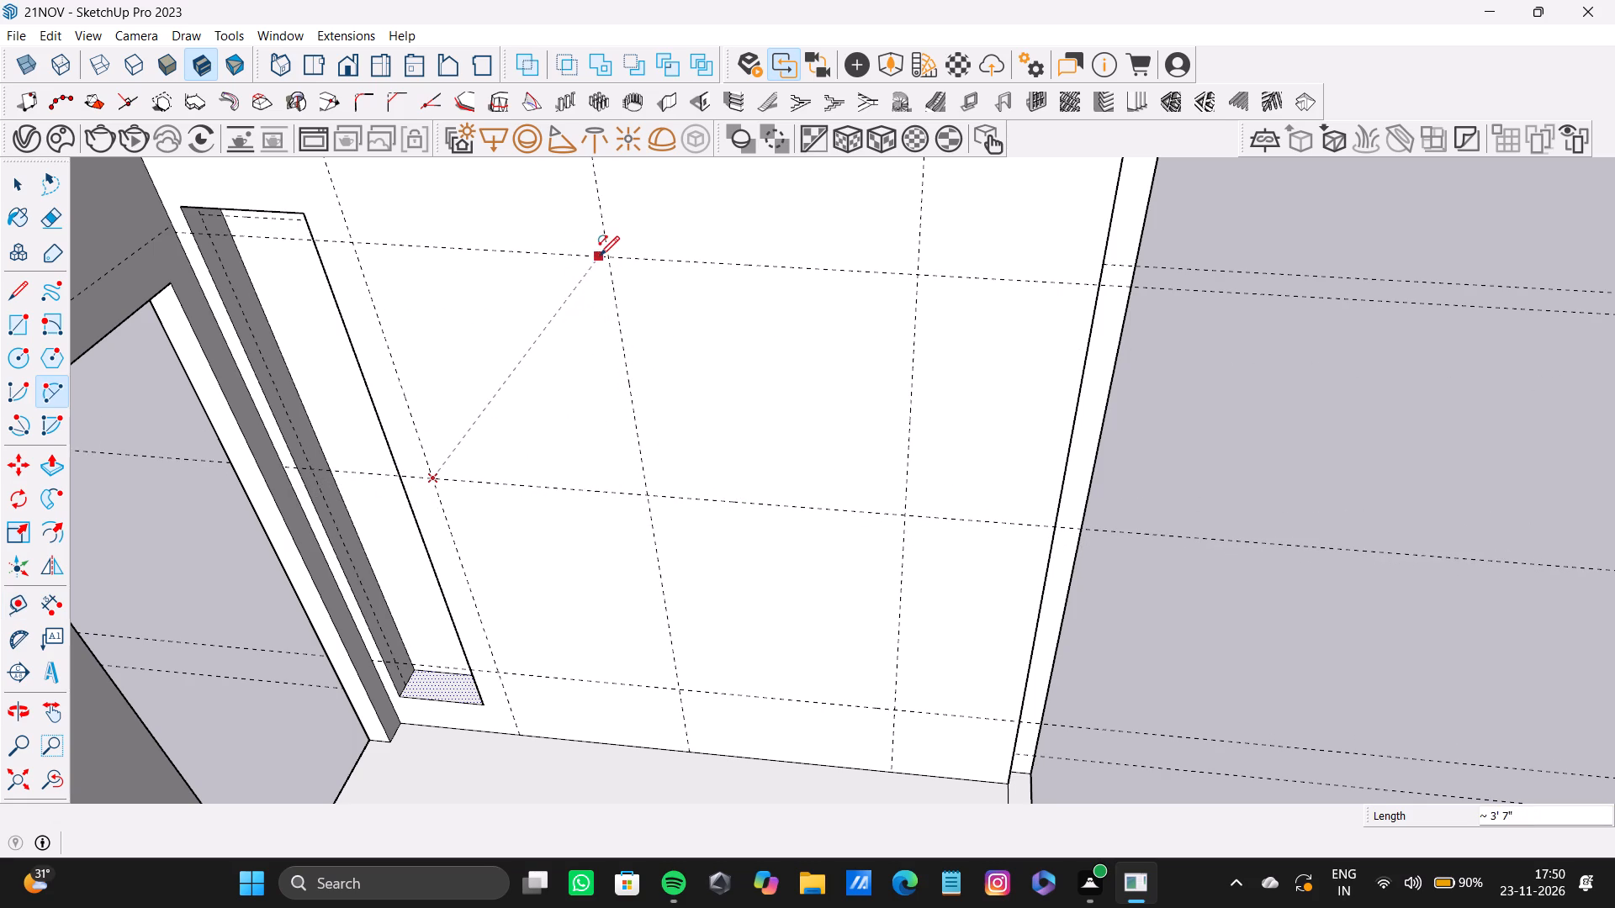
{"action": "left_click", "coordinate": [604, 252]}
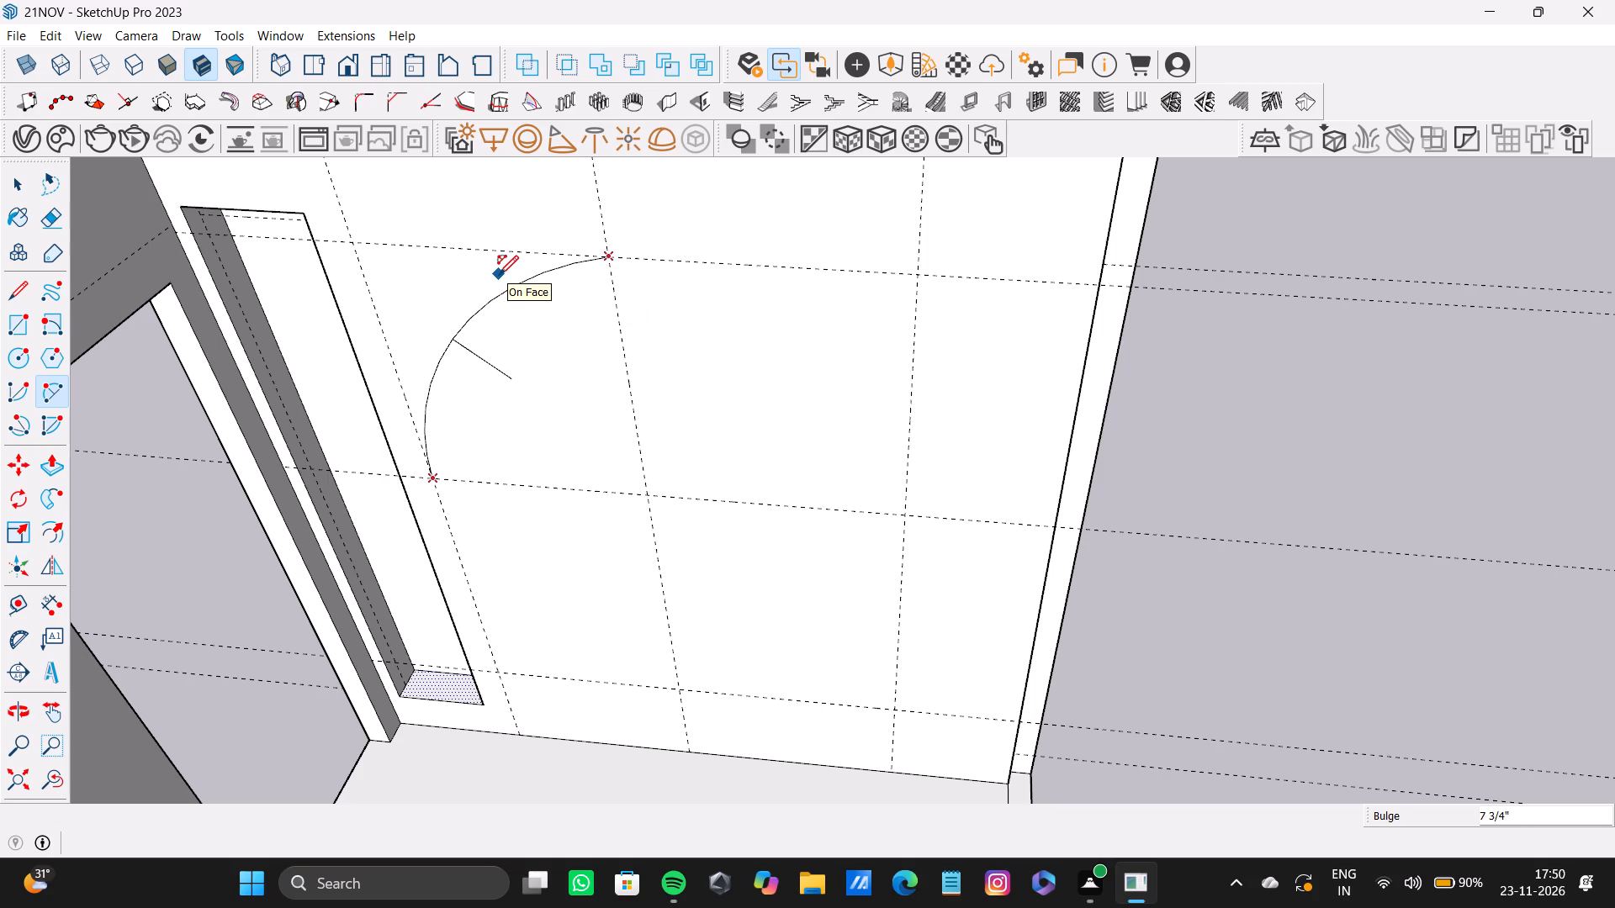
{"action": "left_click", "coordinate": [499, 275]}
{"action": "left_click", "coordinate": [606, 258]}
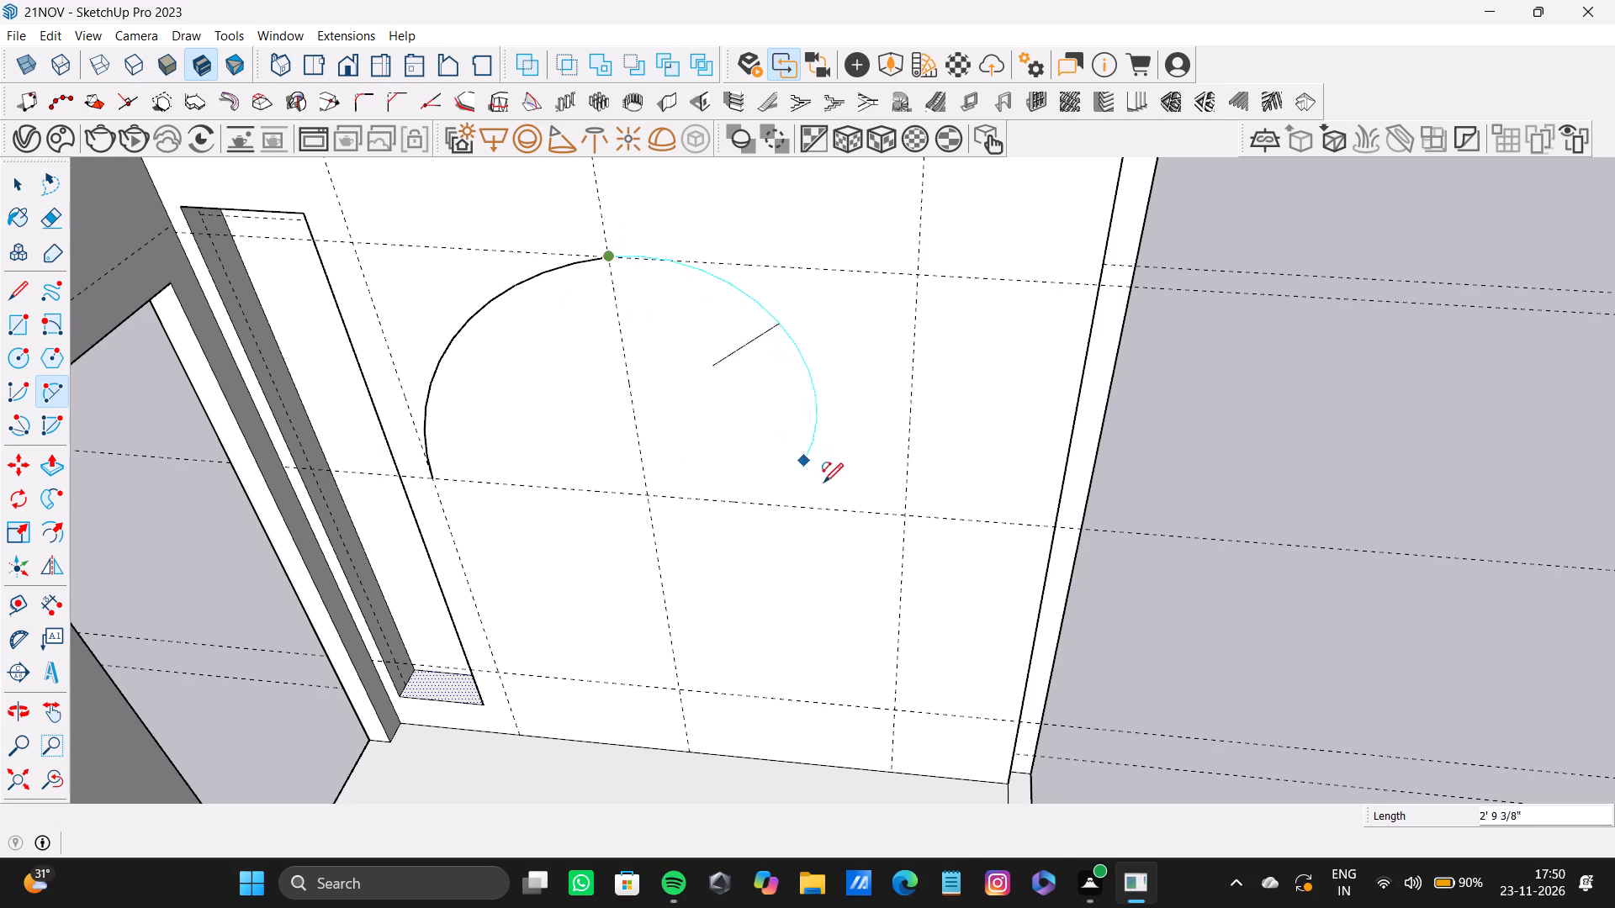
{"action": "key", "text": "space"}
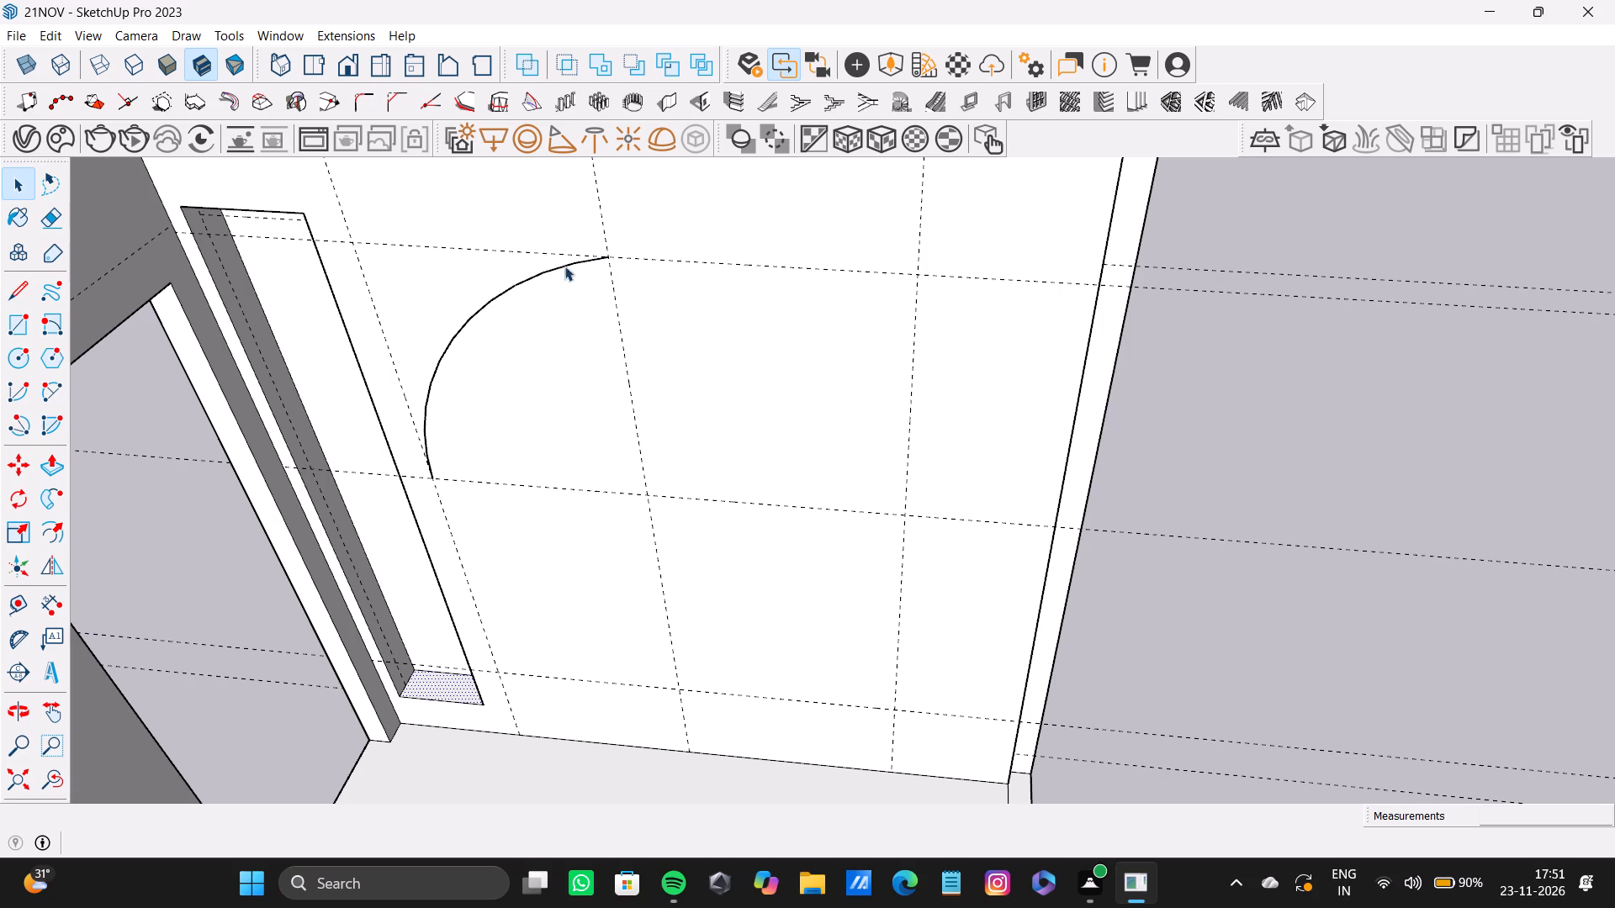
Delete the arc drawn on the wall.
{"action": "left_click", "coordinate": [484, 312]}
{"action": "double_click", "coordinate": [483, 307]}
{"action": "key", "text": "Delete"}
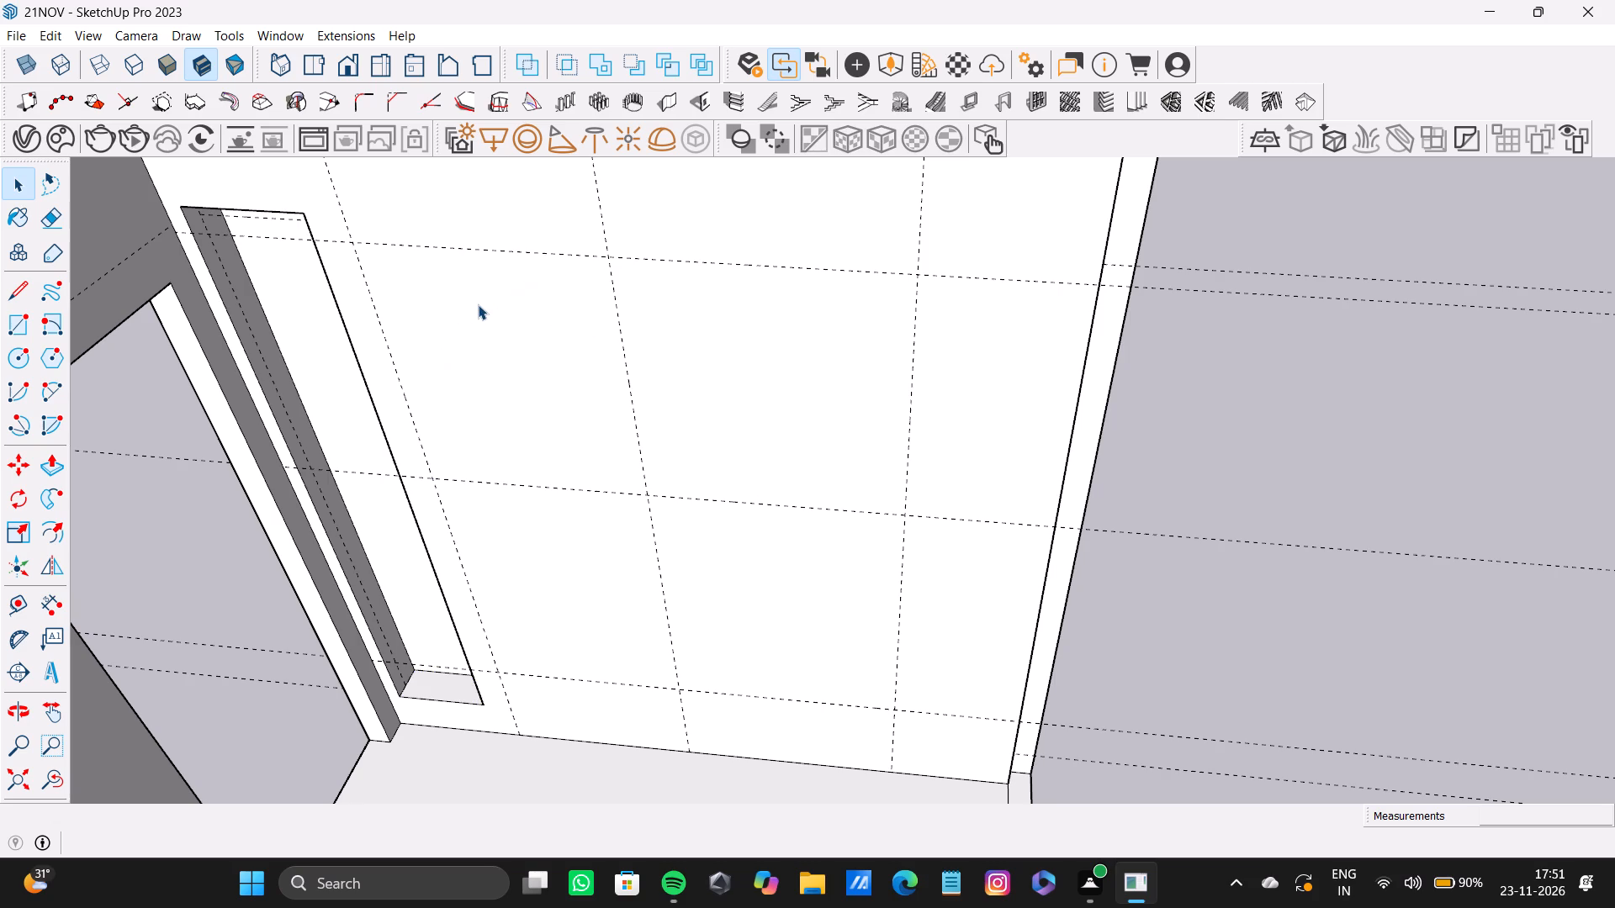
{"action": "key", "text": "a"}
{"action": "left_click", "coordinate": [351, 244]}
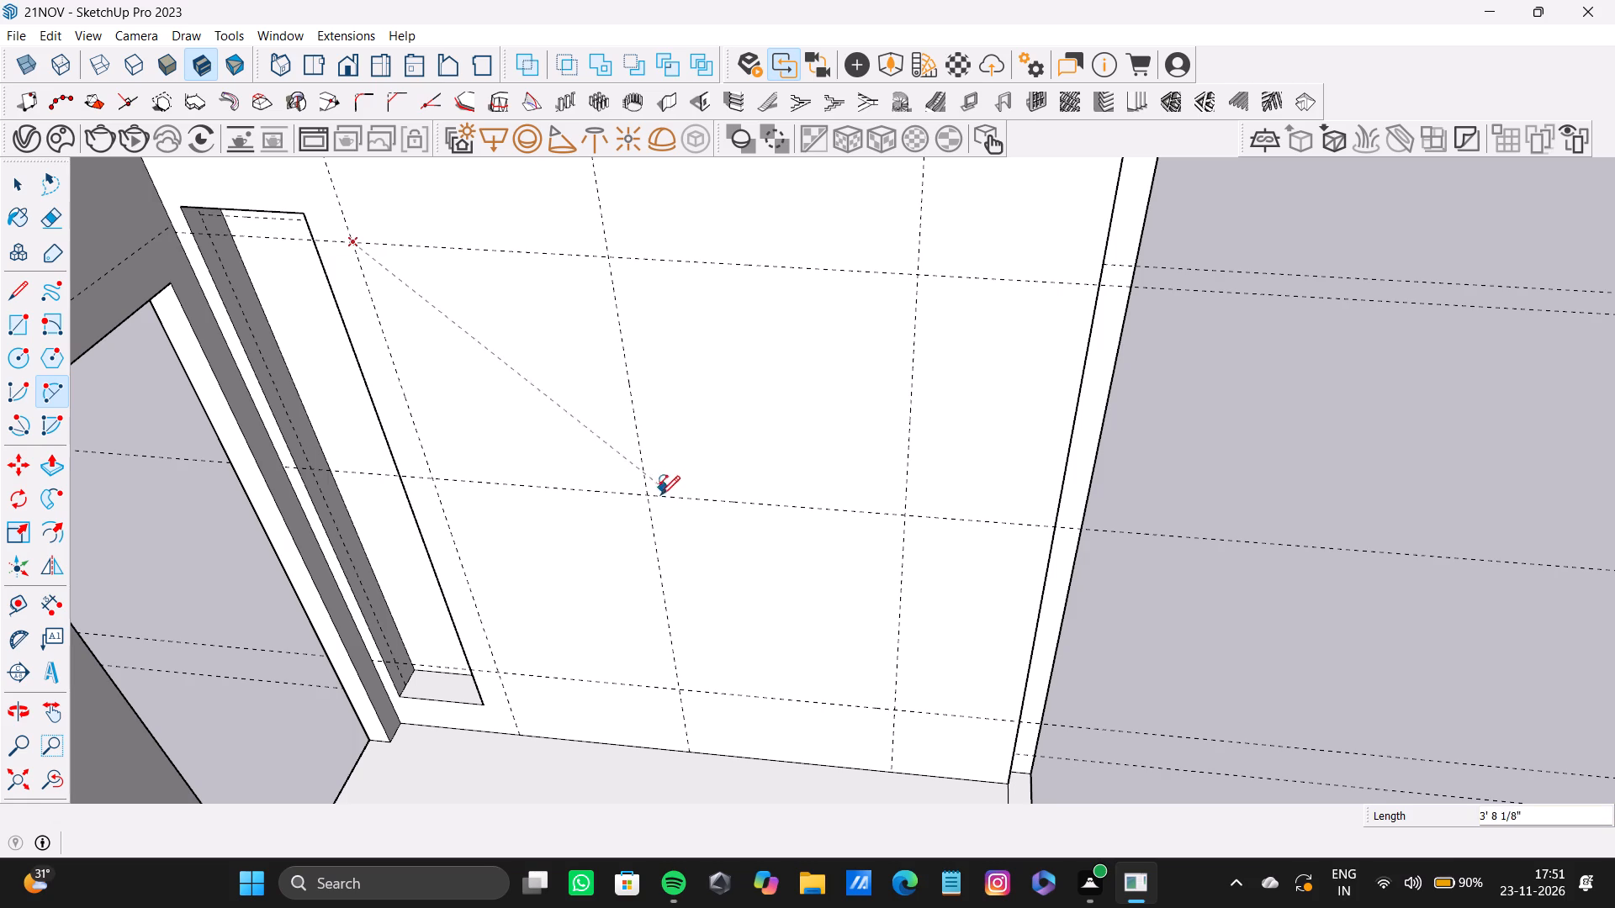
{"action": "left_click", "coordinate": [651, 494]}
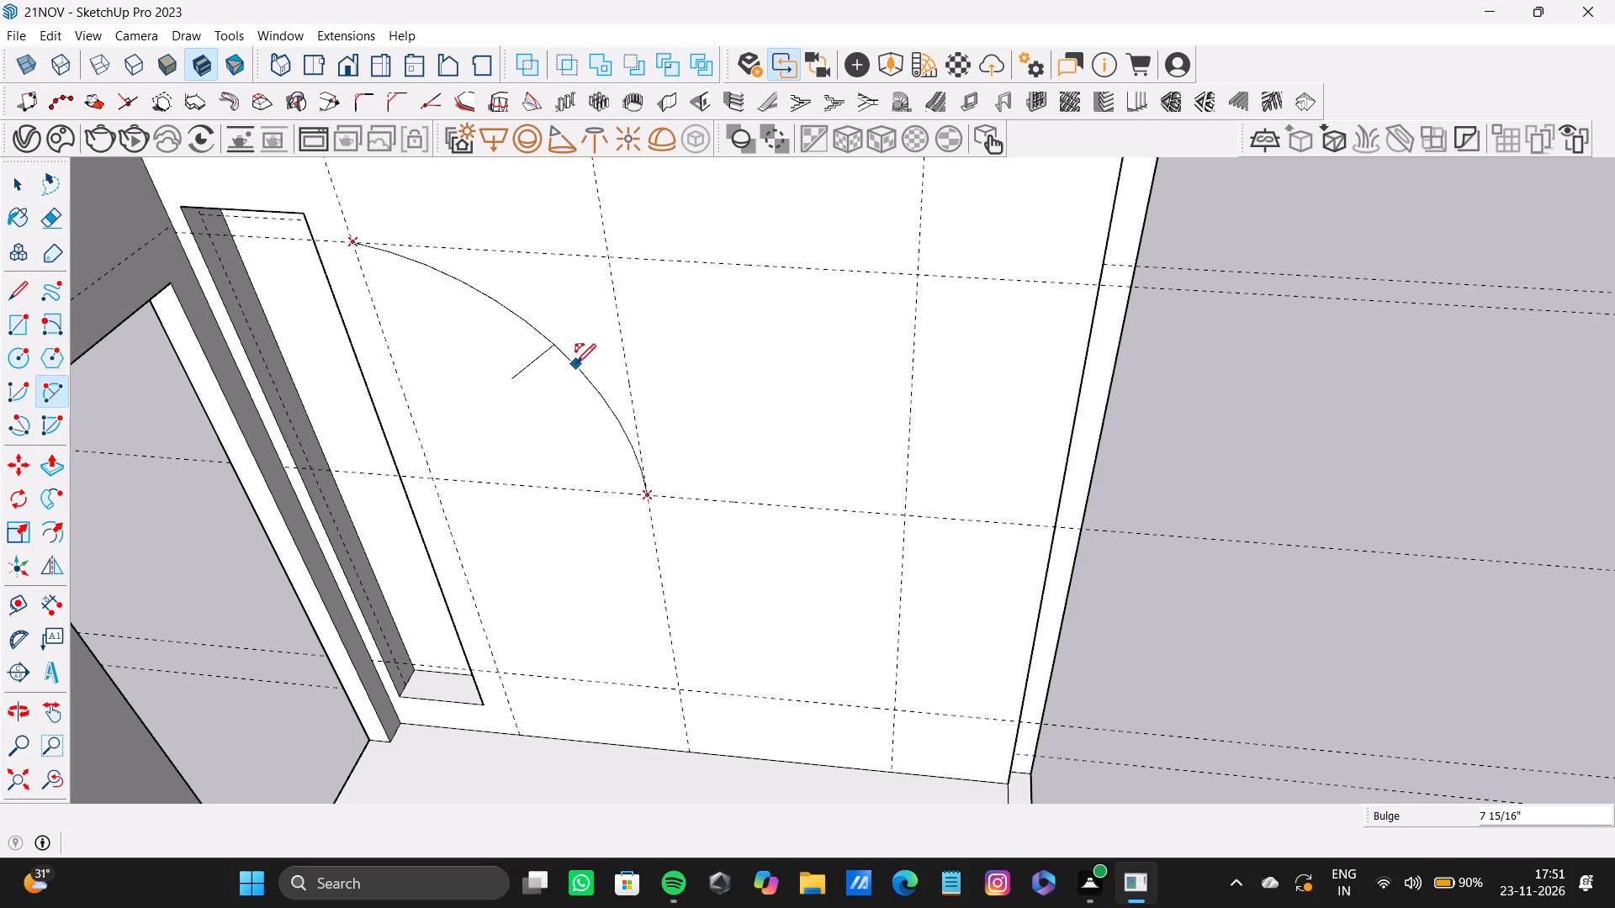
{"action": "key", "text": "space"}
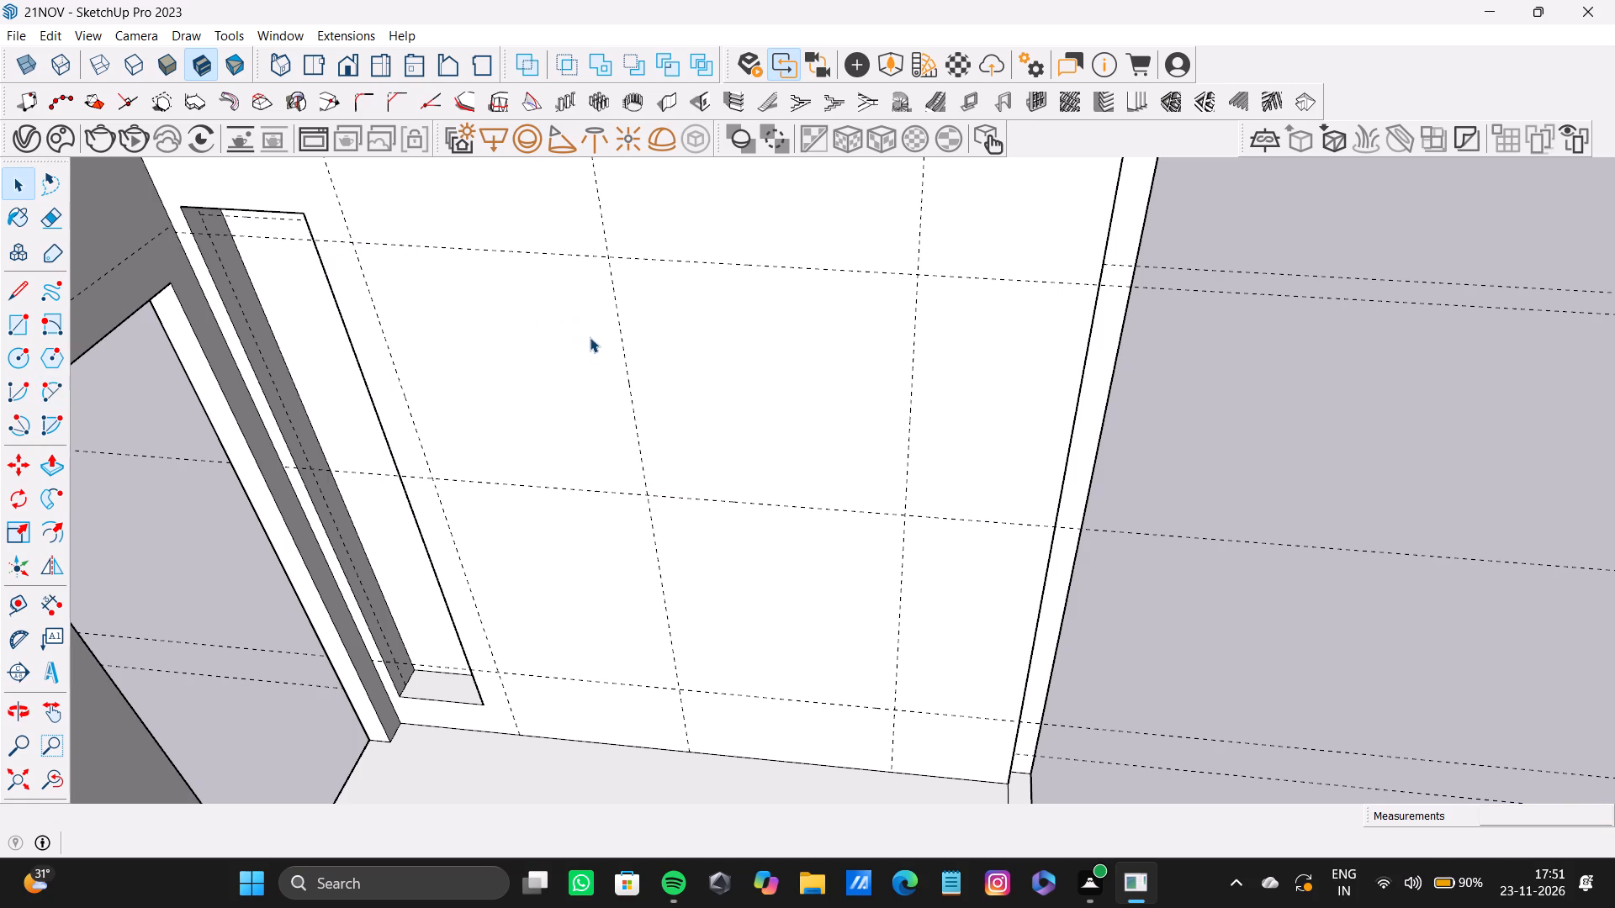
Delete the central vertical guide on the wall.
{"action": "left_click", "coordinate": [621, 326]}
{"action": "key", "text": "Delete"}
Add a central vertical guide on the wall about 2' 6 5/8" from the niche-side vertical guide.
{"action": "key", "text": "t"}
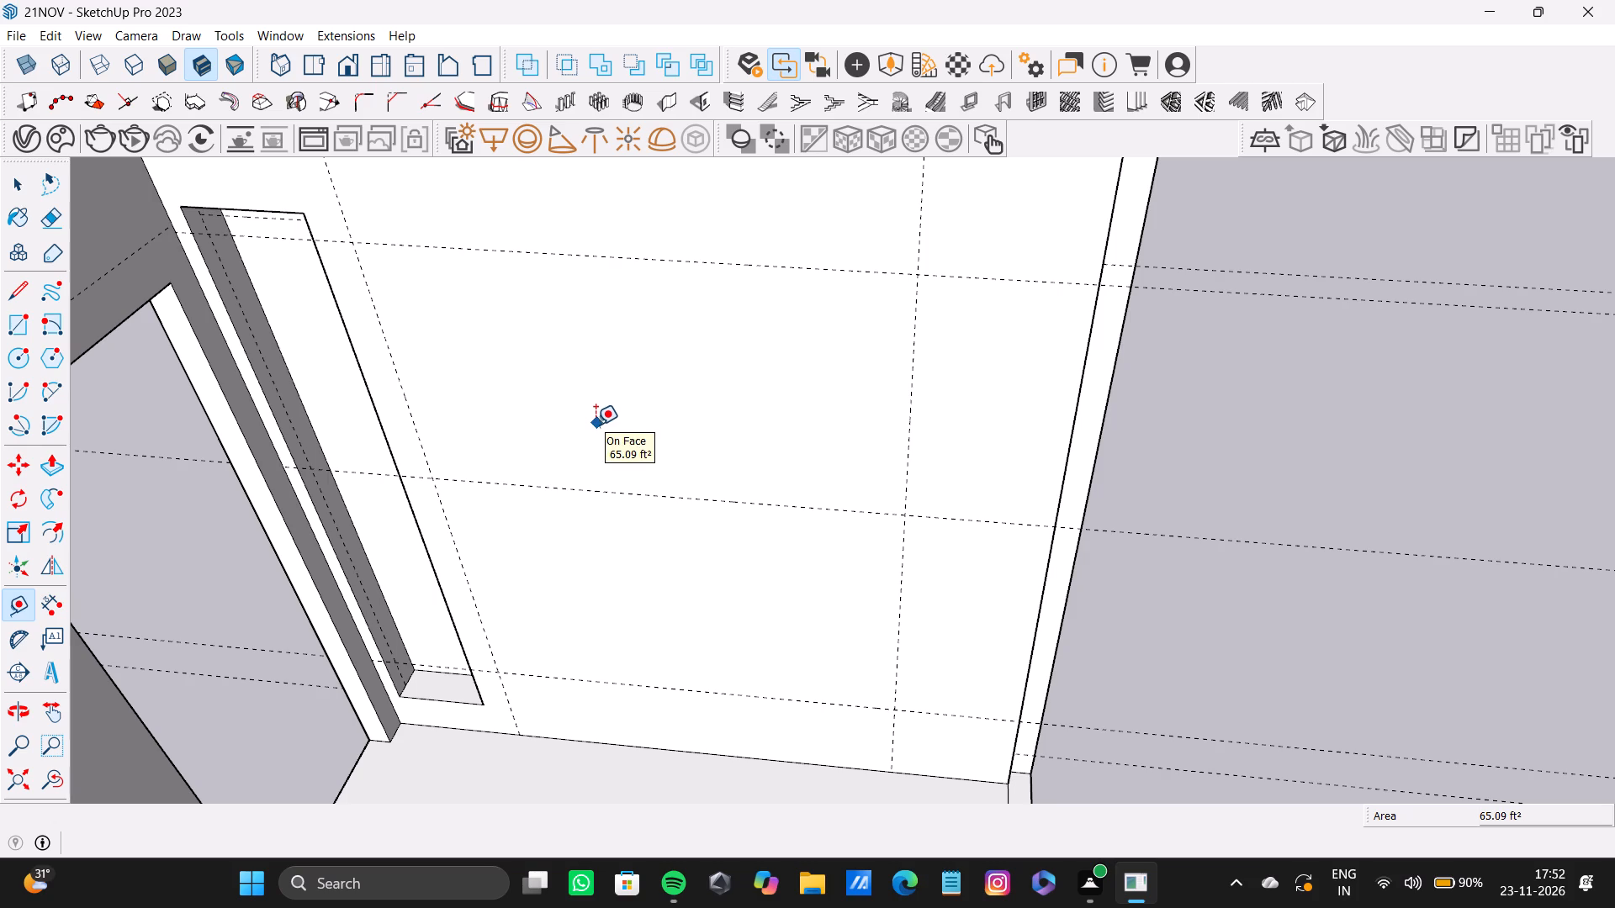
{"action": "left_click", "coordinate": [462, 554]}
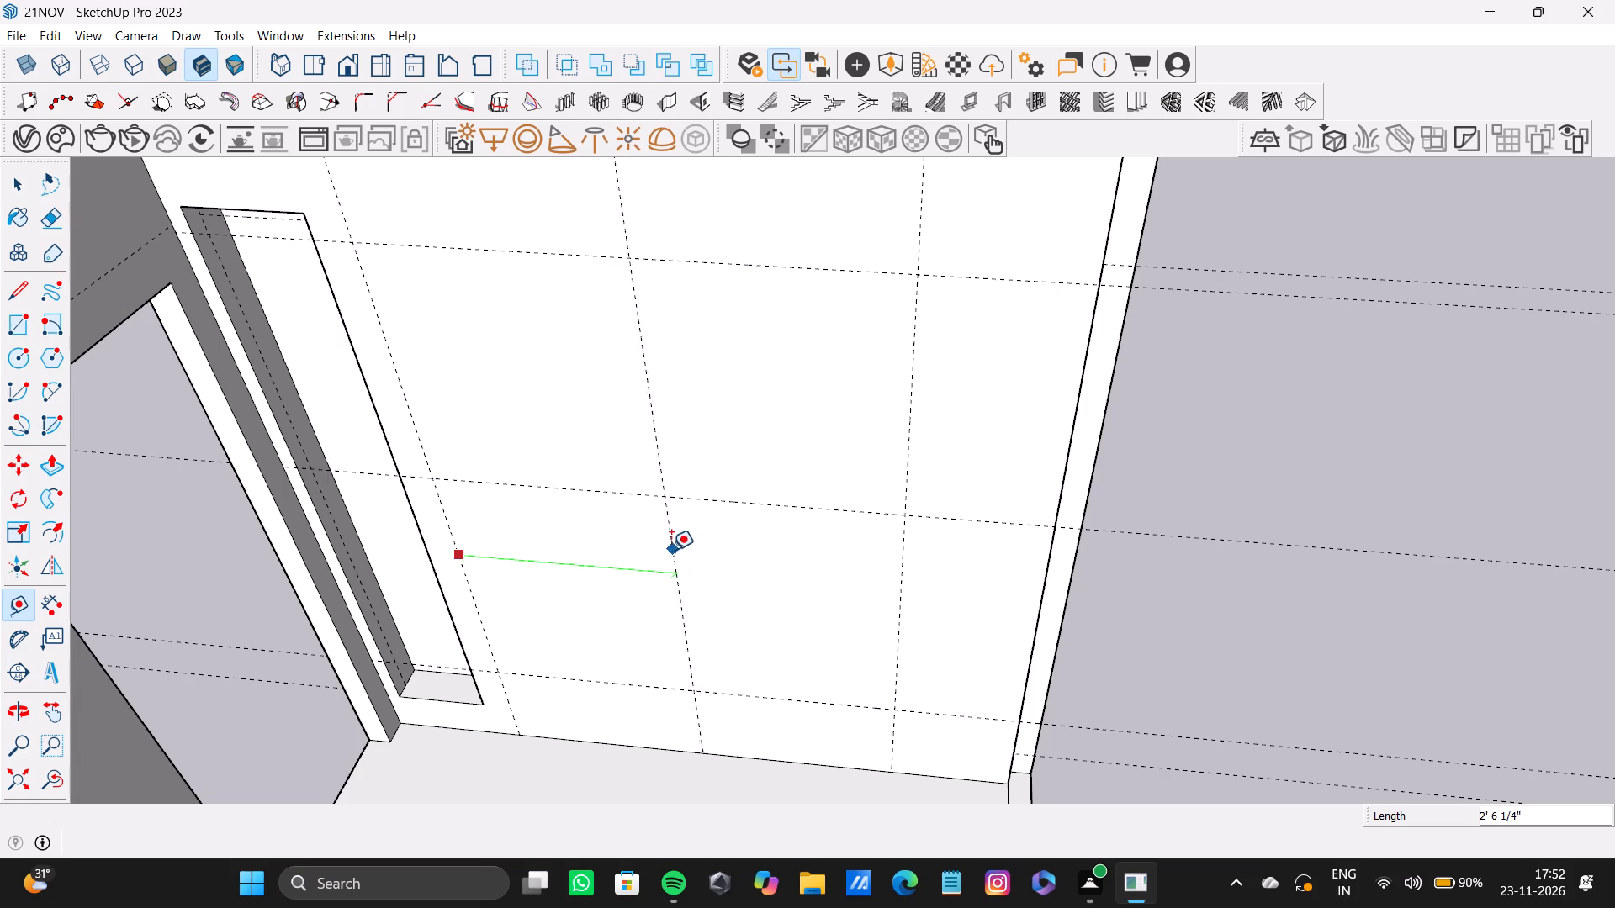
{"action": "middle_click_drag", "start_coordinate": [644, 562], "coordinate": [573, 425]}
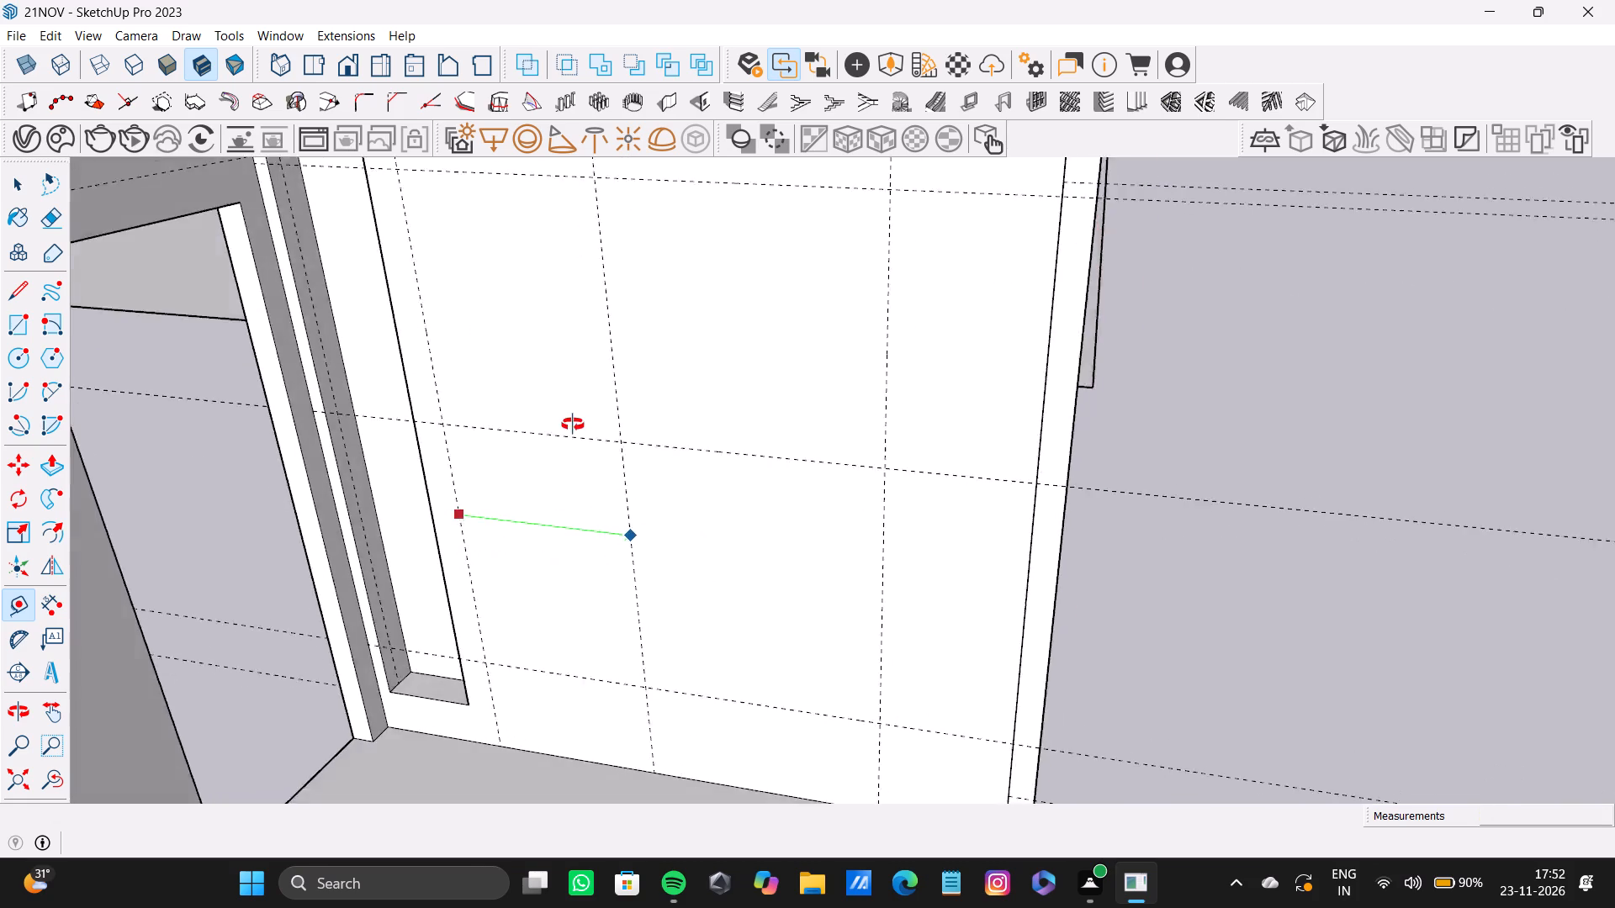
{"action": "middle_click_drag", "start_coordinate": [573, 425], "coordinate": [466, 262]}
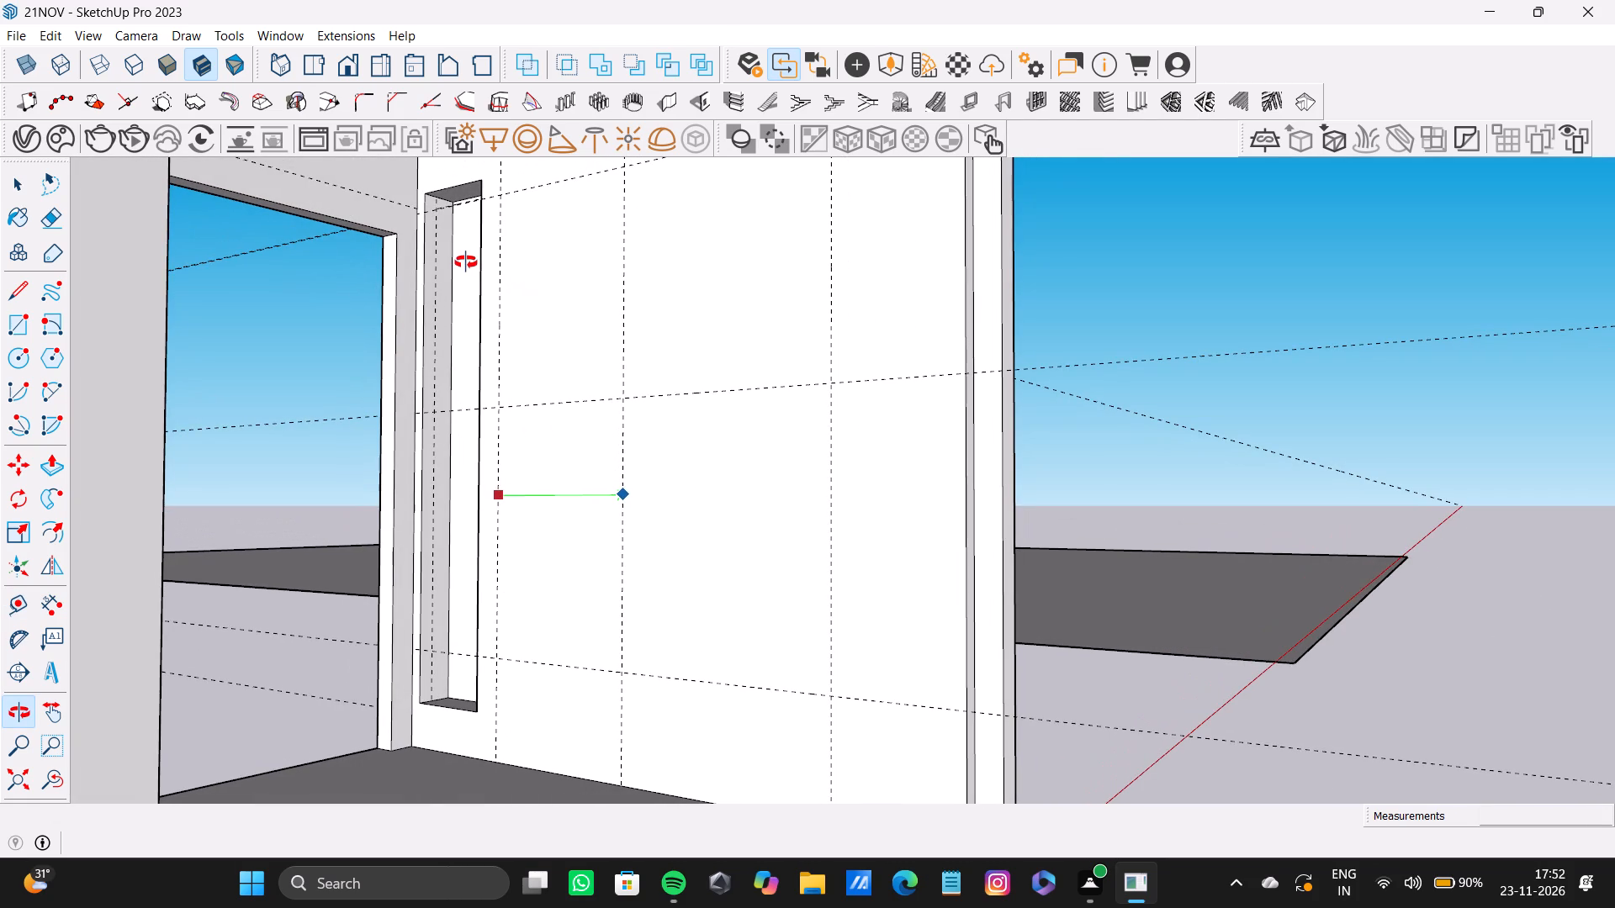
{"action": "middle_click_drag", "start_coordinate": [466, 262], "coordinate": [467, 262]}
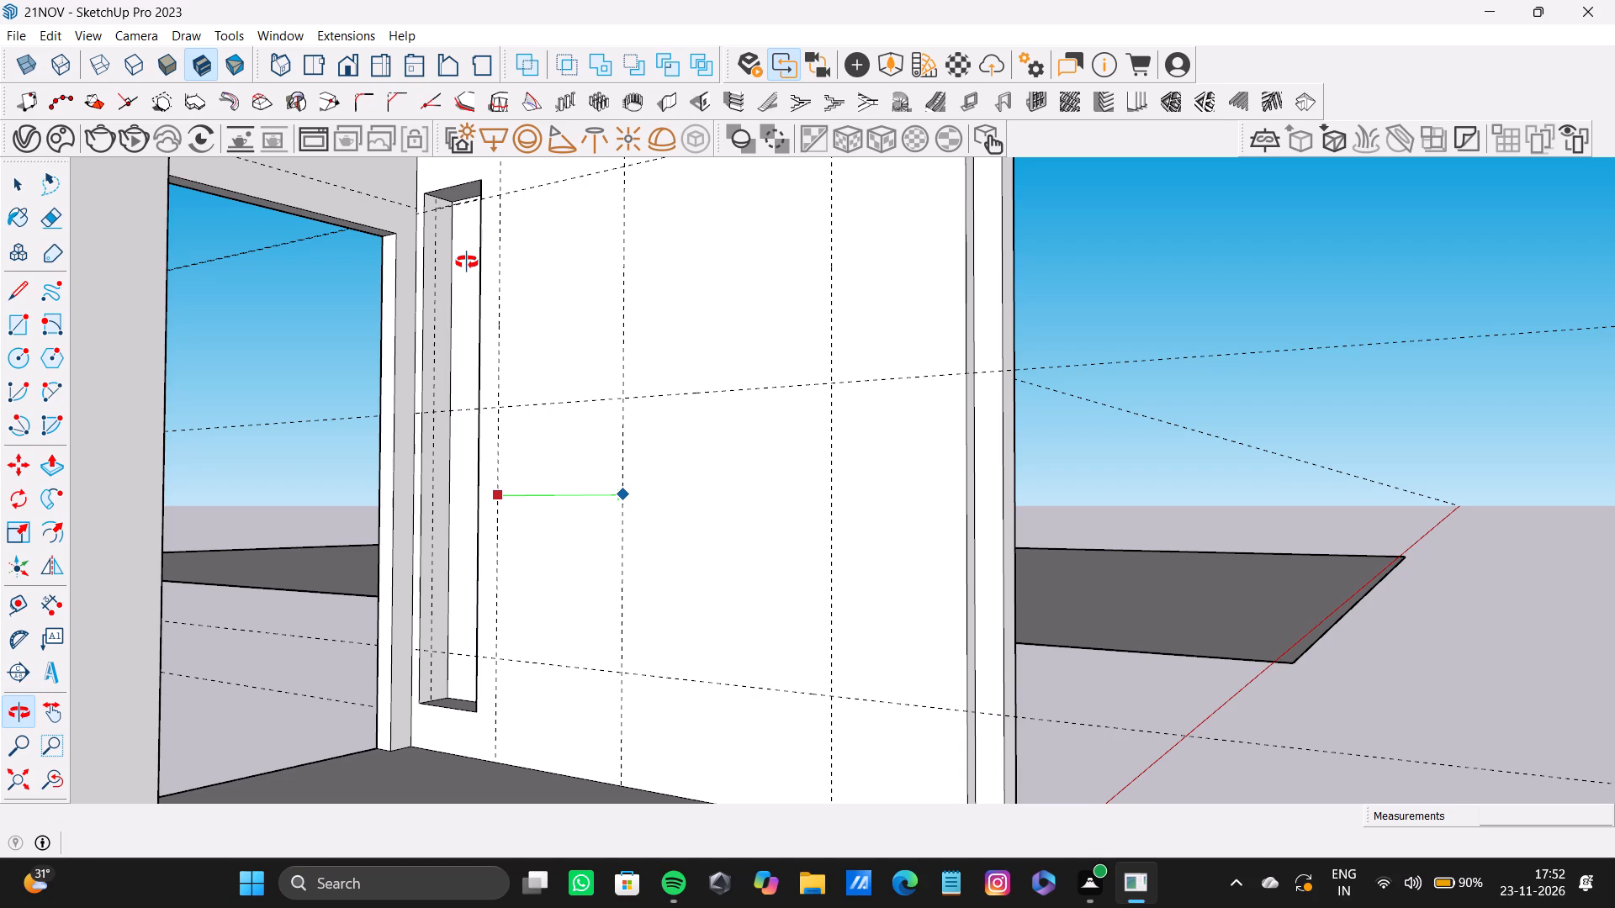
{"action": "middle_click_drag", "start_coordinate": [467, 262], "coordinate": [486, 262]}
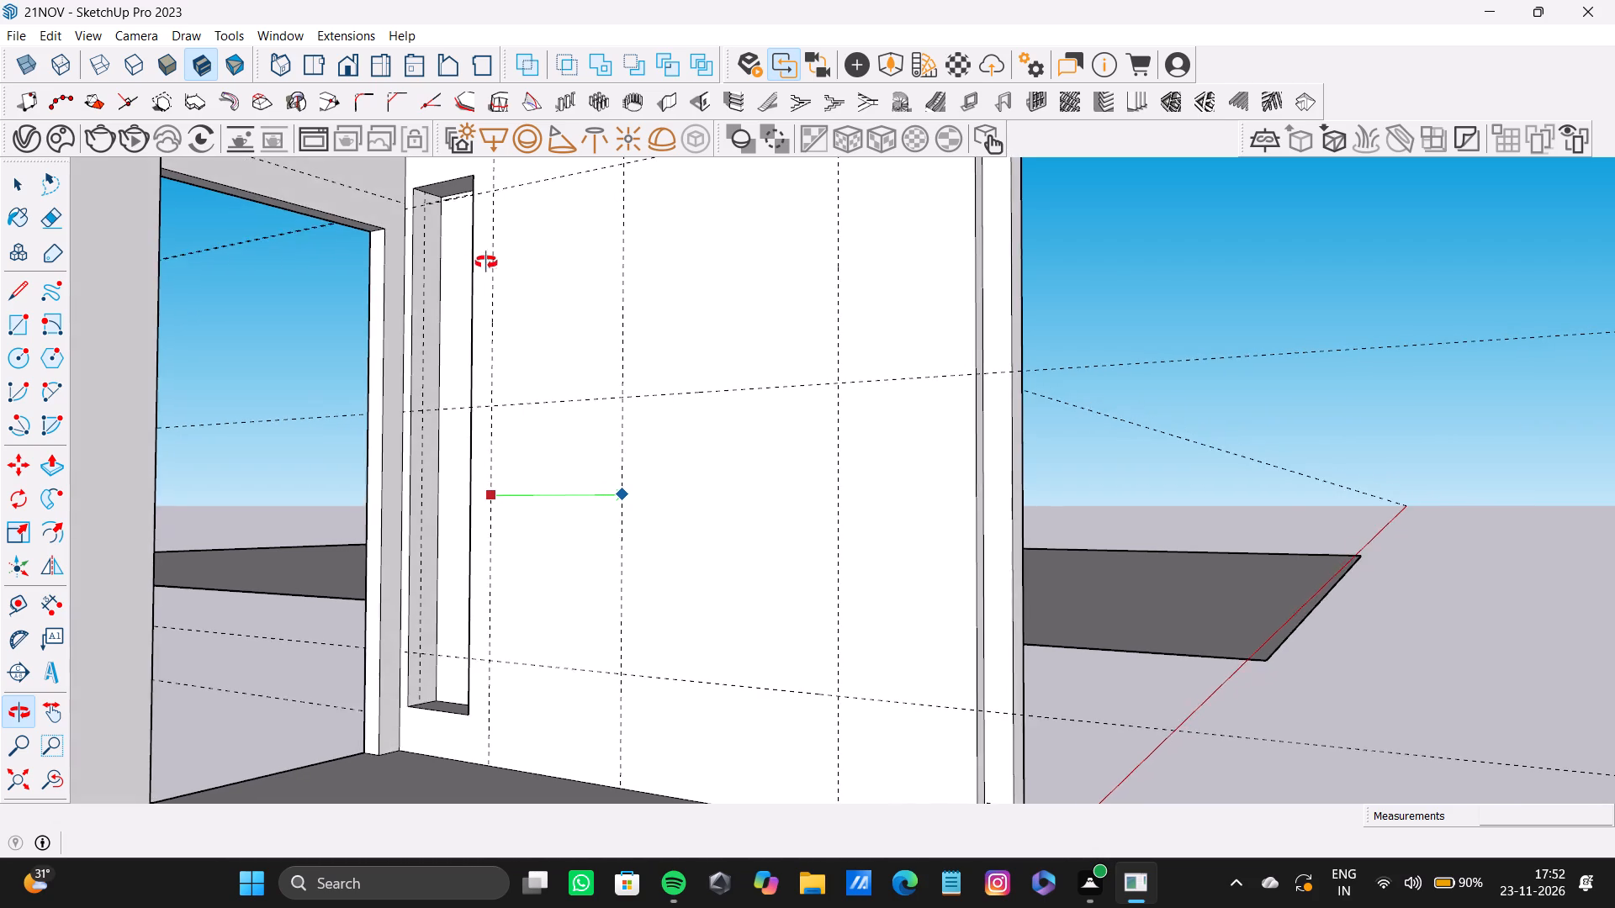
{"action": "middle_click_drag", "start_coordinate": [486, 262], "coordinate": [505, 369]}
{"action": "scroll", "coordinate": [612, 408], "scroll_direction": "down", "scroll_amount": 2}
{"action": "middle_click_drag", "start_coordinate": [620, 402], "coordinate": [605, 368], "text": "shift"}
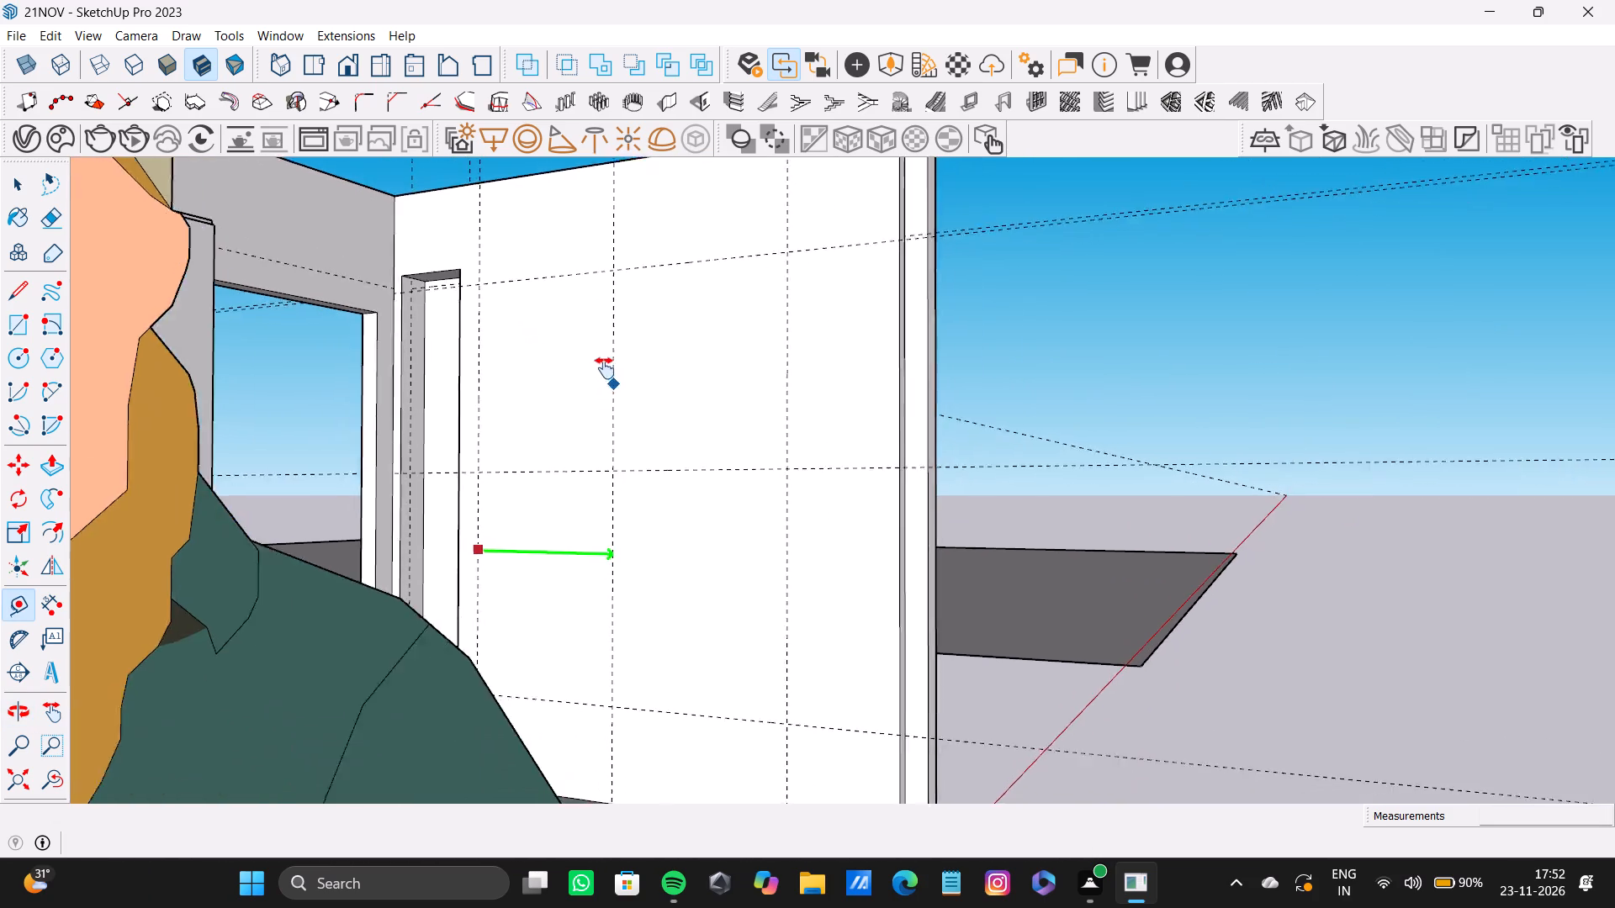
{"action": "middle_click_drag", "start_coordinate": [605, 368], "coordinate": [622, 486], "text": "shift"}
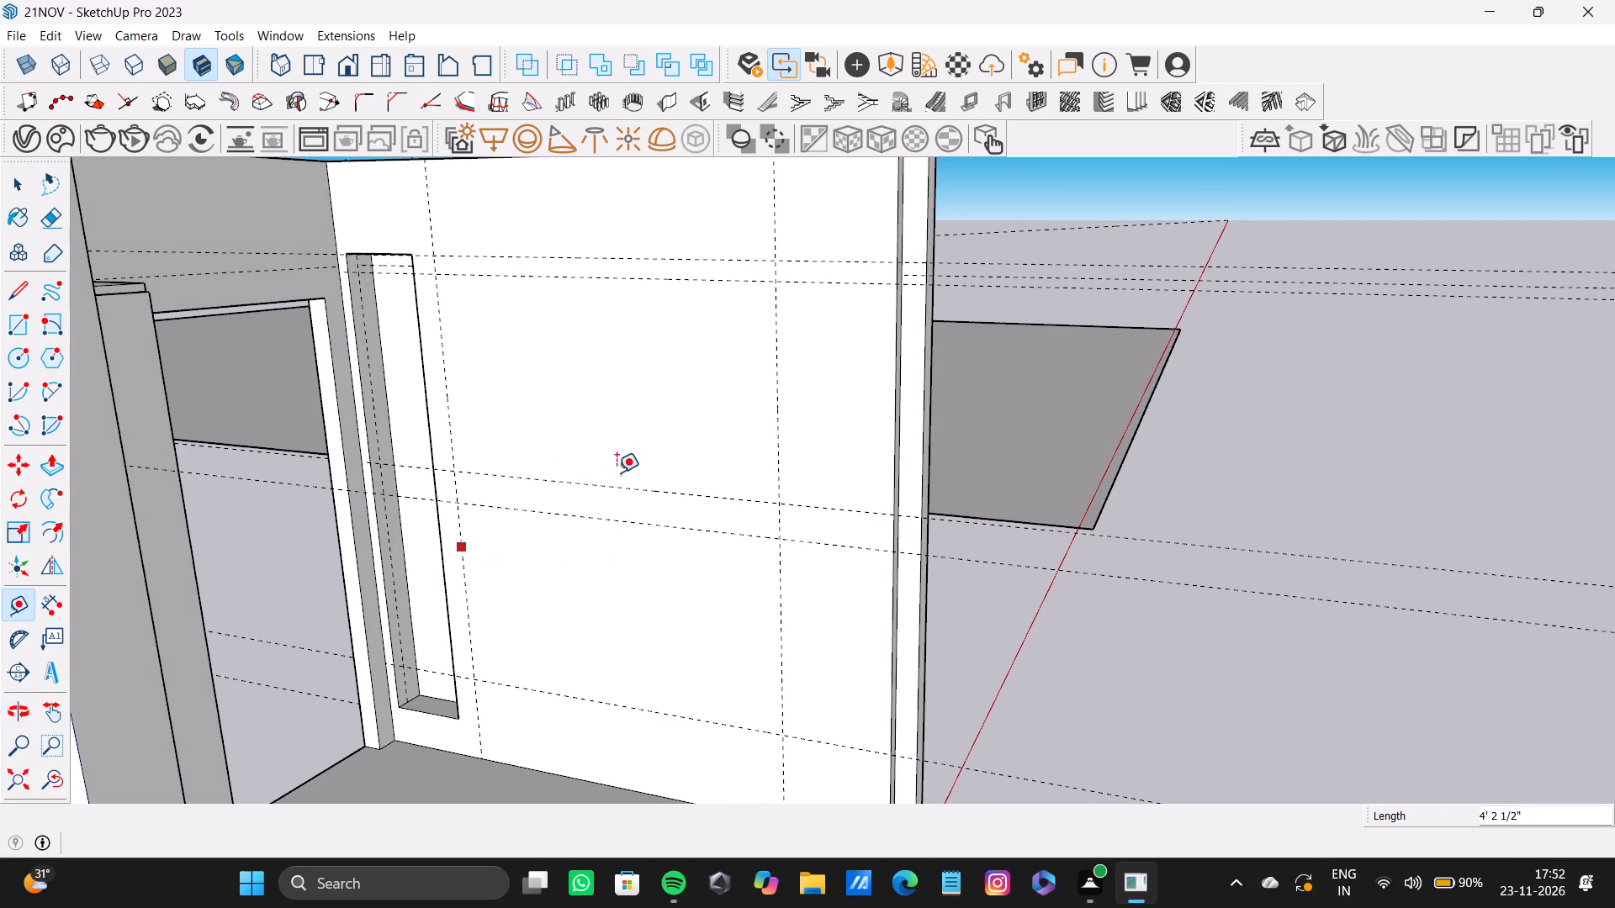
{"action": "scroll", "coordinate": [611, 464], "scroll_direction": "up", "scroll_amount": 4}
{"action": "middle_click_drag", "start_coordinate": [609, 457], "coordinate": [537, 366]}
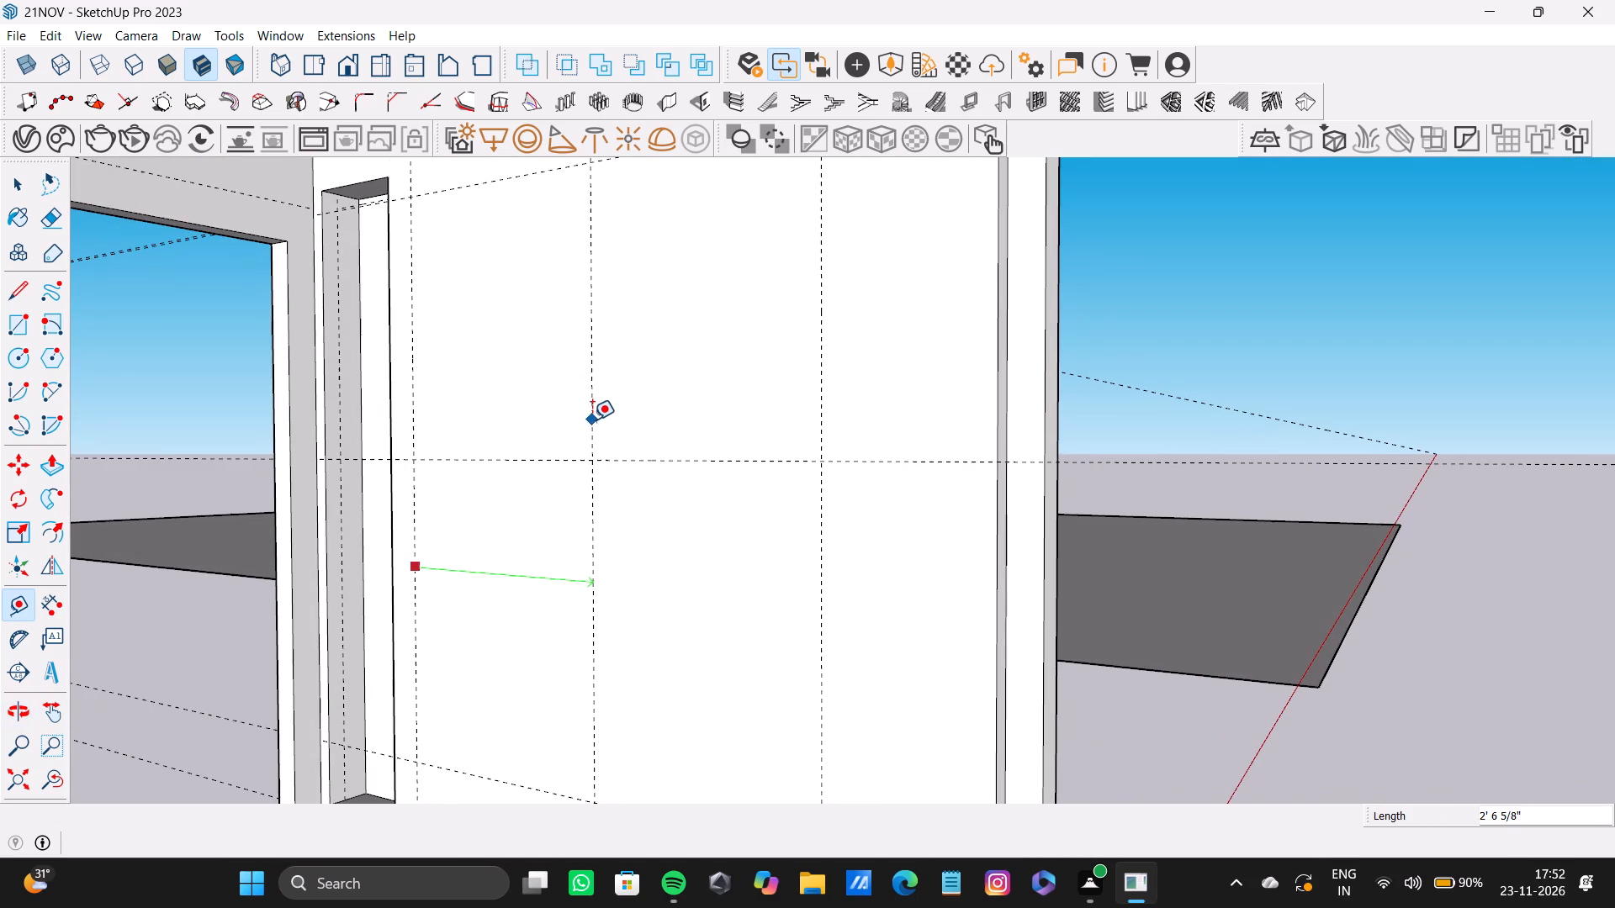
{"action": "left_click", "coordinate": [589, 420]}
{"action": "scroll", "coordinate": [586, 421], "scroll_direction": "down", "scroll_amount": 4}
{"action": "middle_click_drag", "start_coordinate": [581, 417], "coordinate": [564, 362], "text": "shift"}
{"action": "key", "text": "space"}
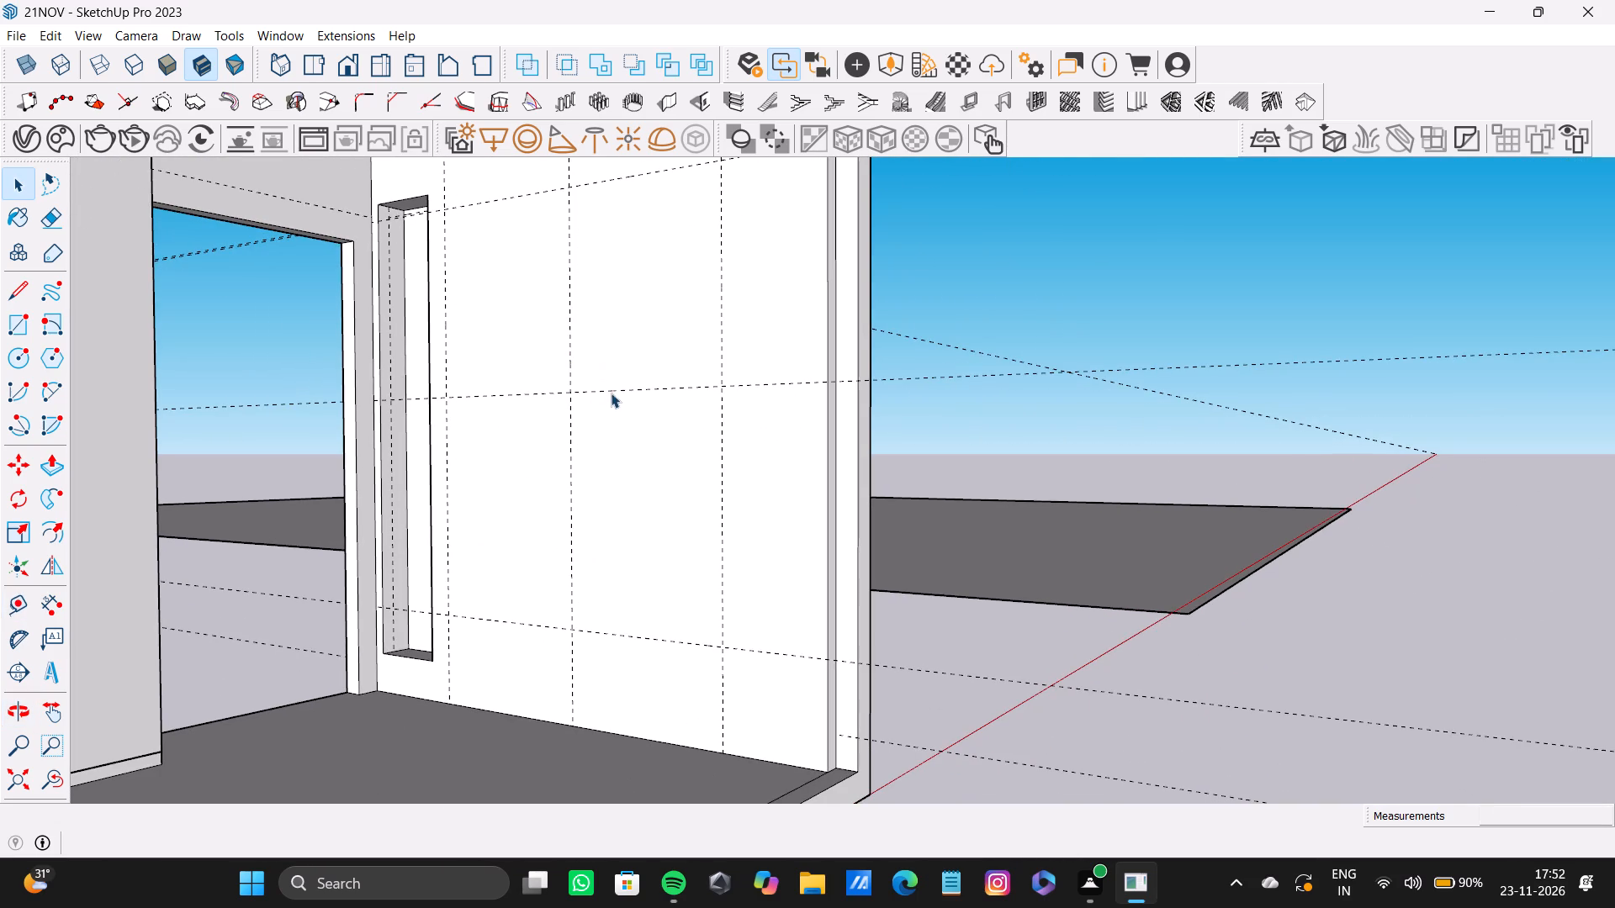
Delete the middle horizontal guide crossing the wall.
{"action": "left_click", "coordinate": [630, 386]}
{"action": "left_click", "coordinate": [633, 388]}
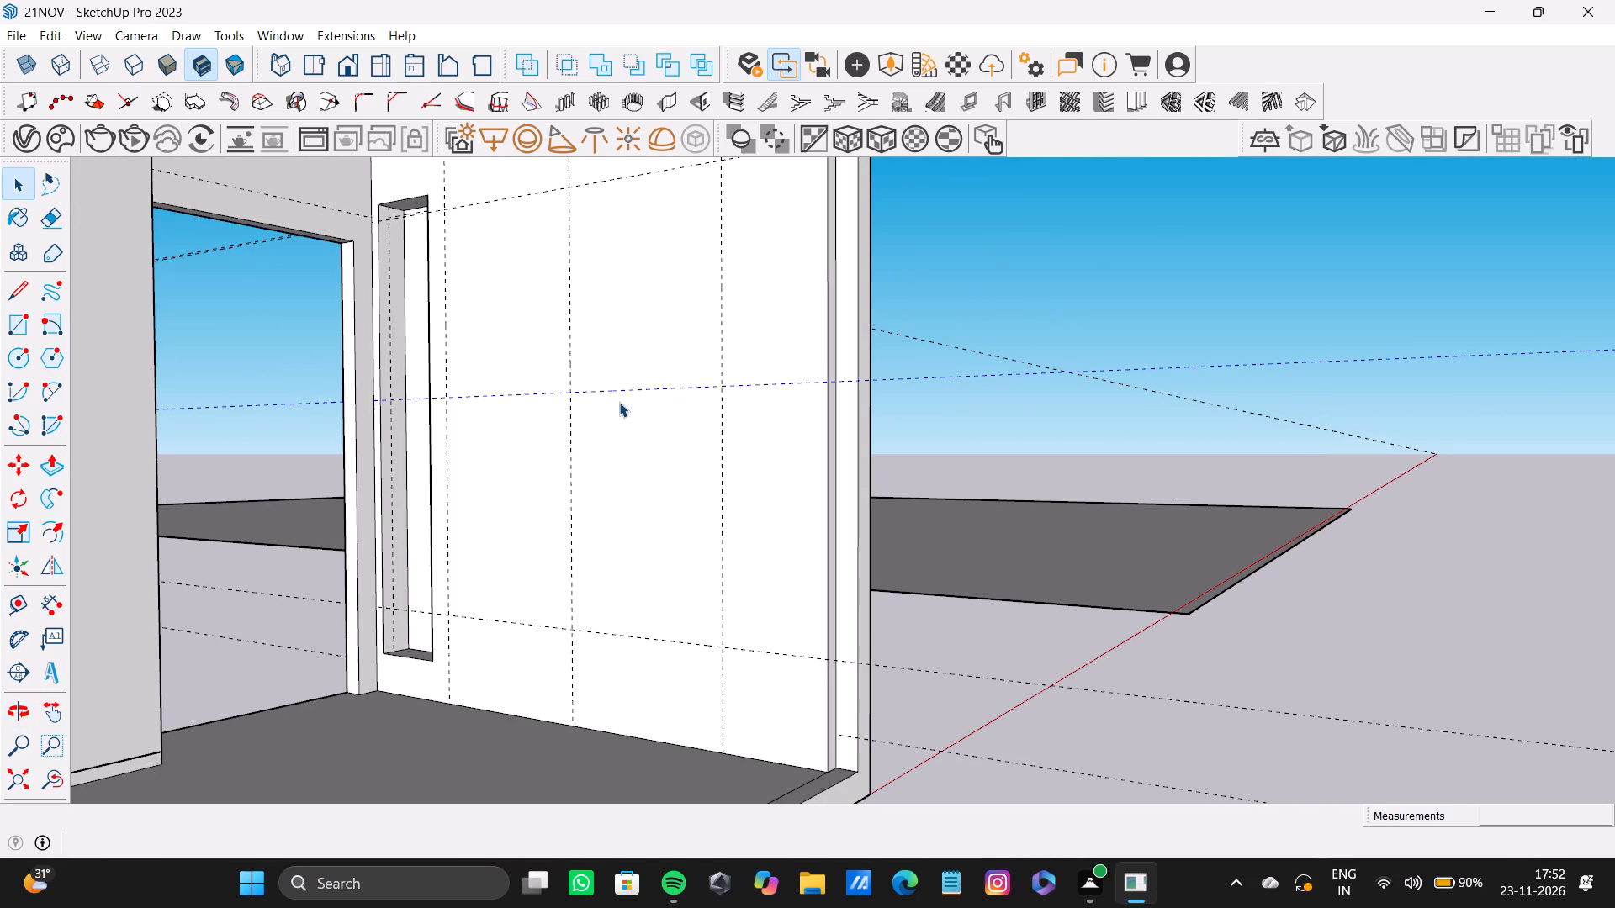
{"action": "key", "text": "Delete"}
Add a horizontal guide across the wall about 3' 1 13/16" below the upper horizontal guide.
{"action": "key", "text": "t"}
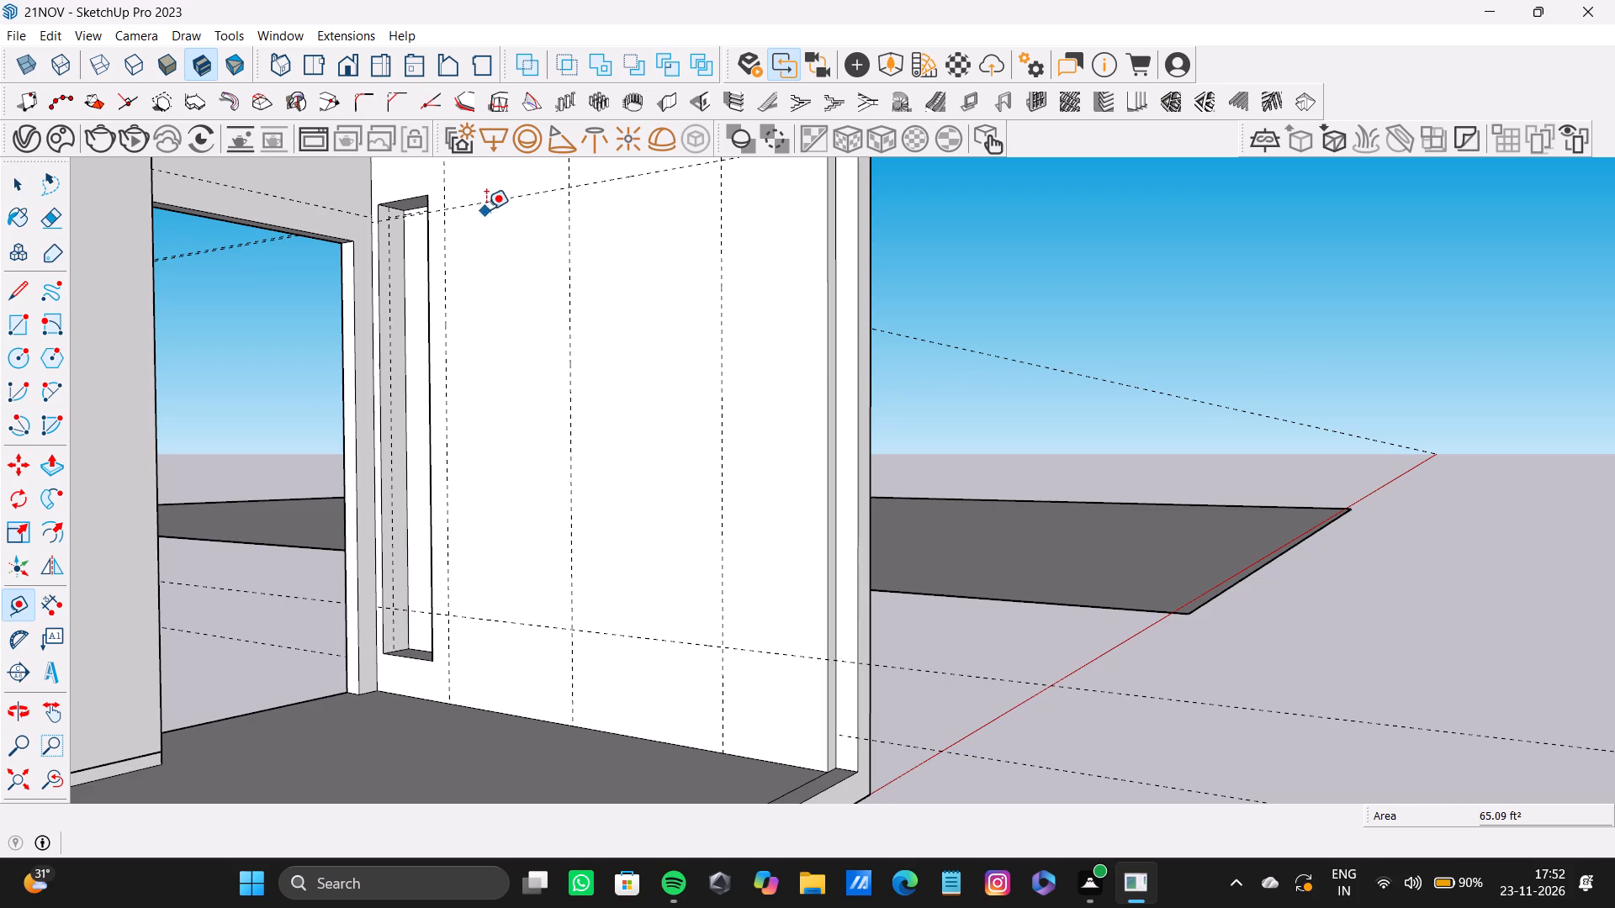
{"action": "left_click", "coordinate": [489, 202]}
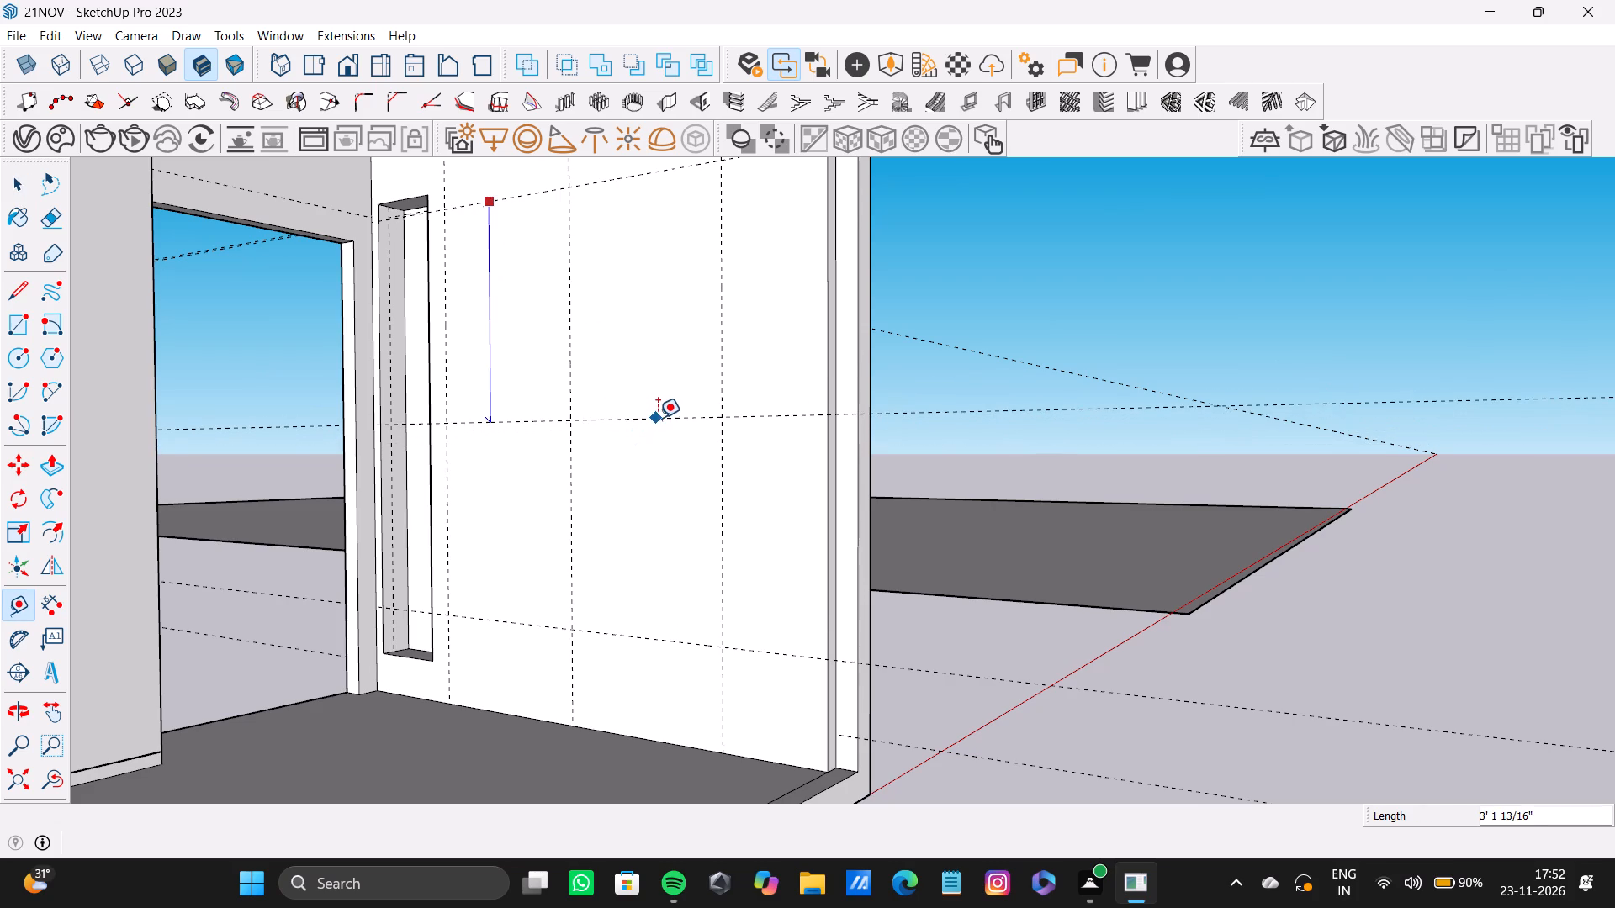
{"action": "left_click", "coordinate": [669, 409]}
{"action": "scroll", "coordinate": [526, 399], "scroll_direction": "down", "scroll_amount": 4}
{"action": "middle_click_drag", "start_coordinate": [526, 399], "coordinate": [529, 412]}
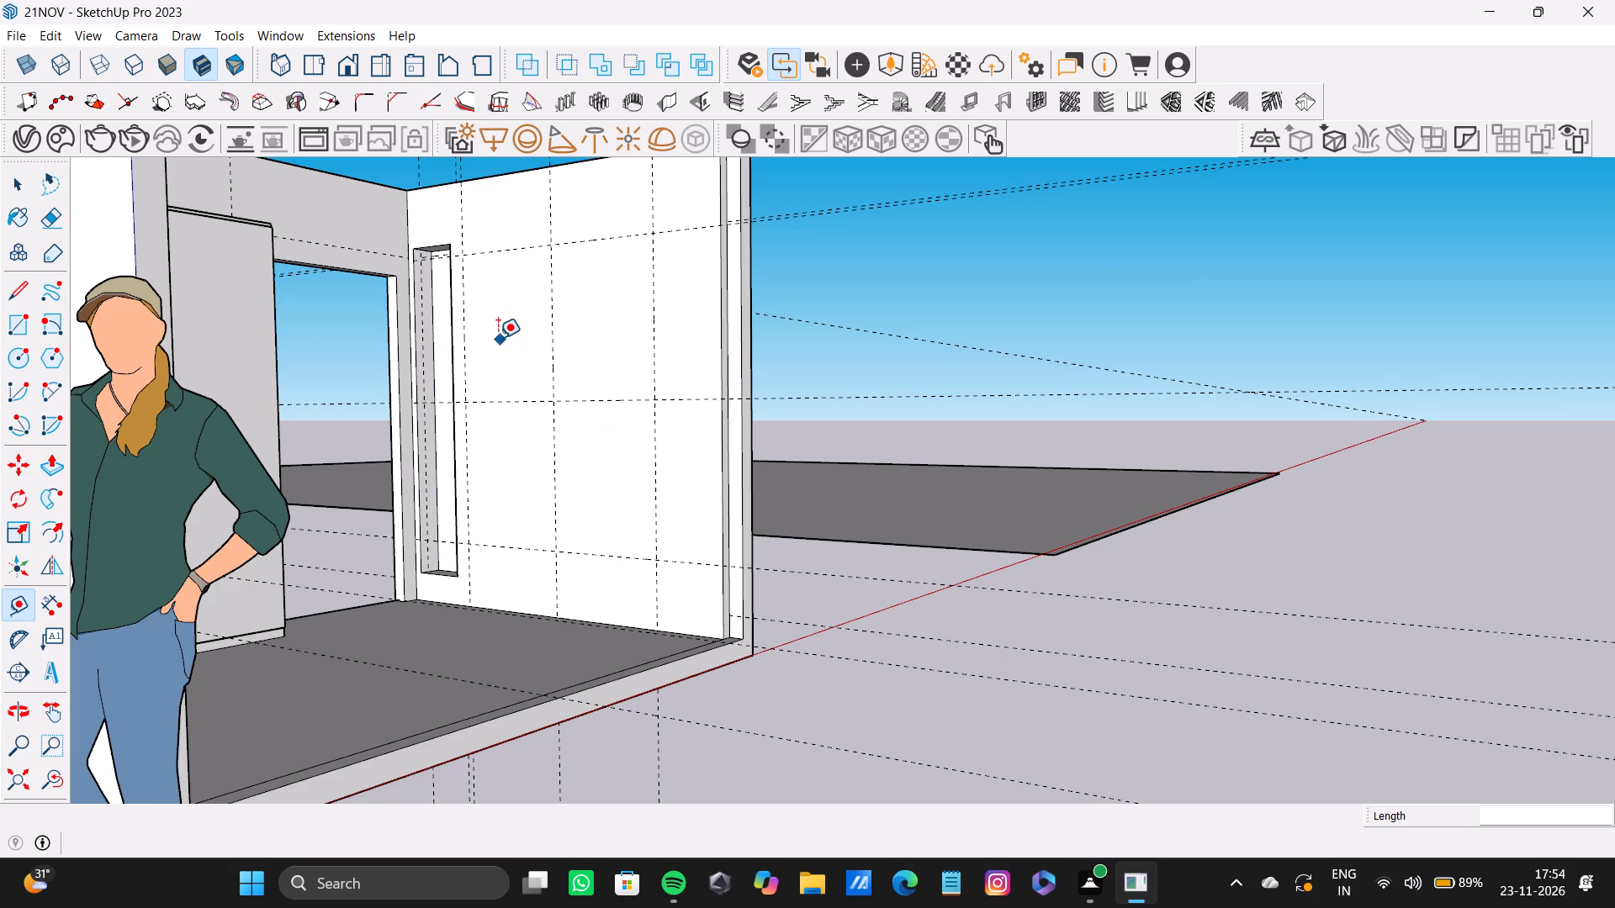
Draw an arc with about 9 7/16" bulge from the niche-side guide's upper crossing to the central guide's middle crossing.
{"action": "key", "text": "a"}
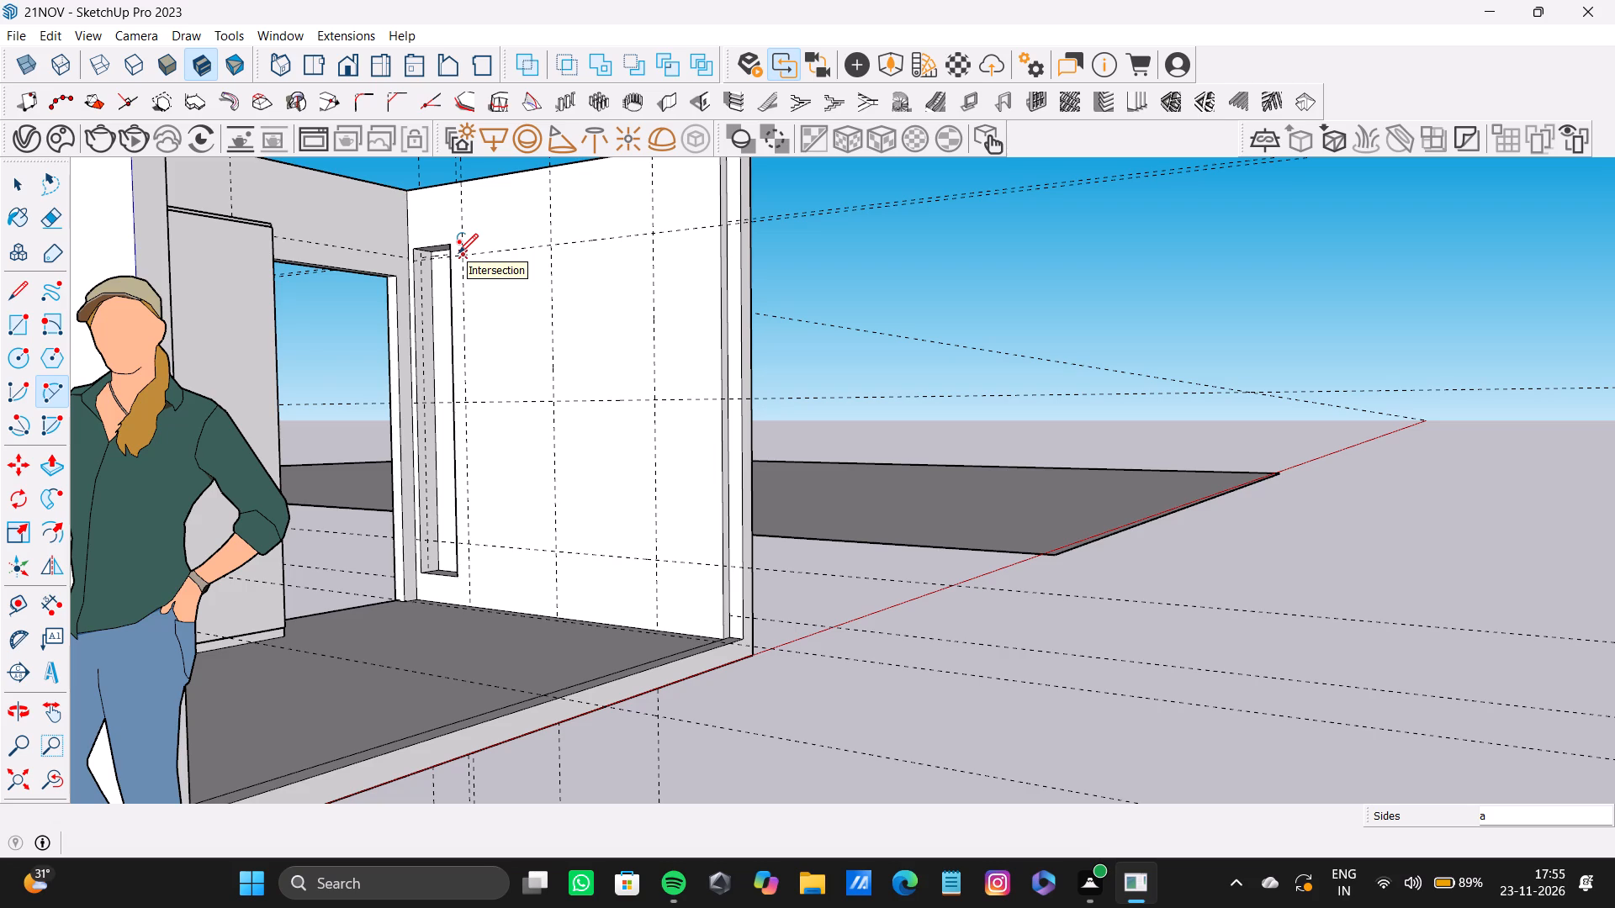
{"action": "left_click", "coordinate": [466, 255]}
{"action": "left_click", "coordinate": [555, 400]}
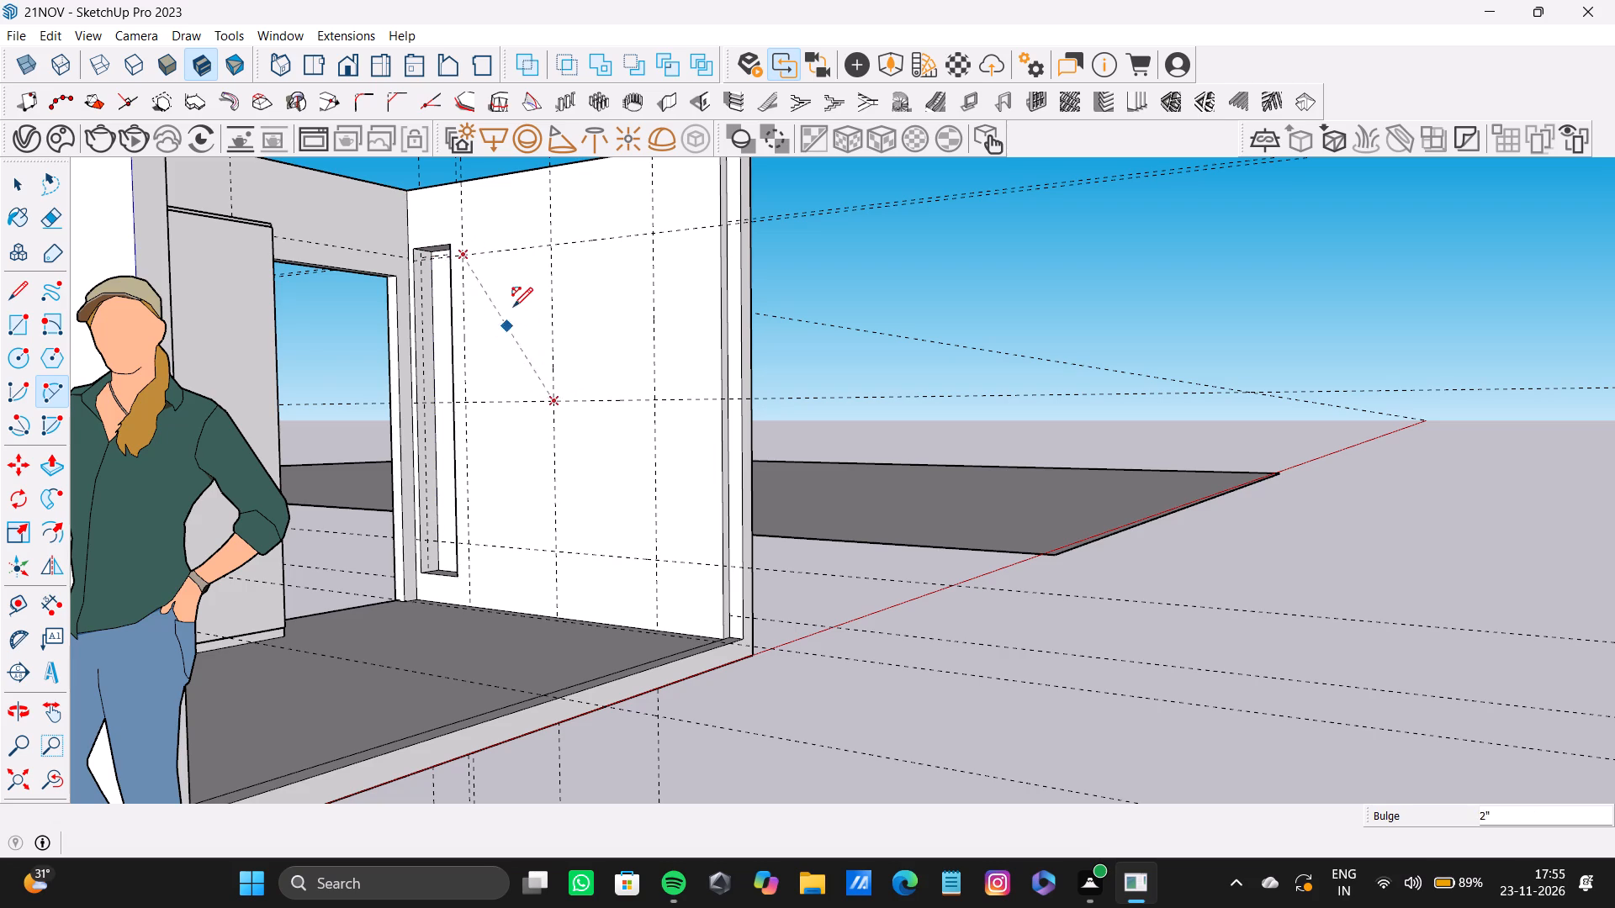
{"action": "left_click", "coordinate": [524, 293]}
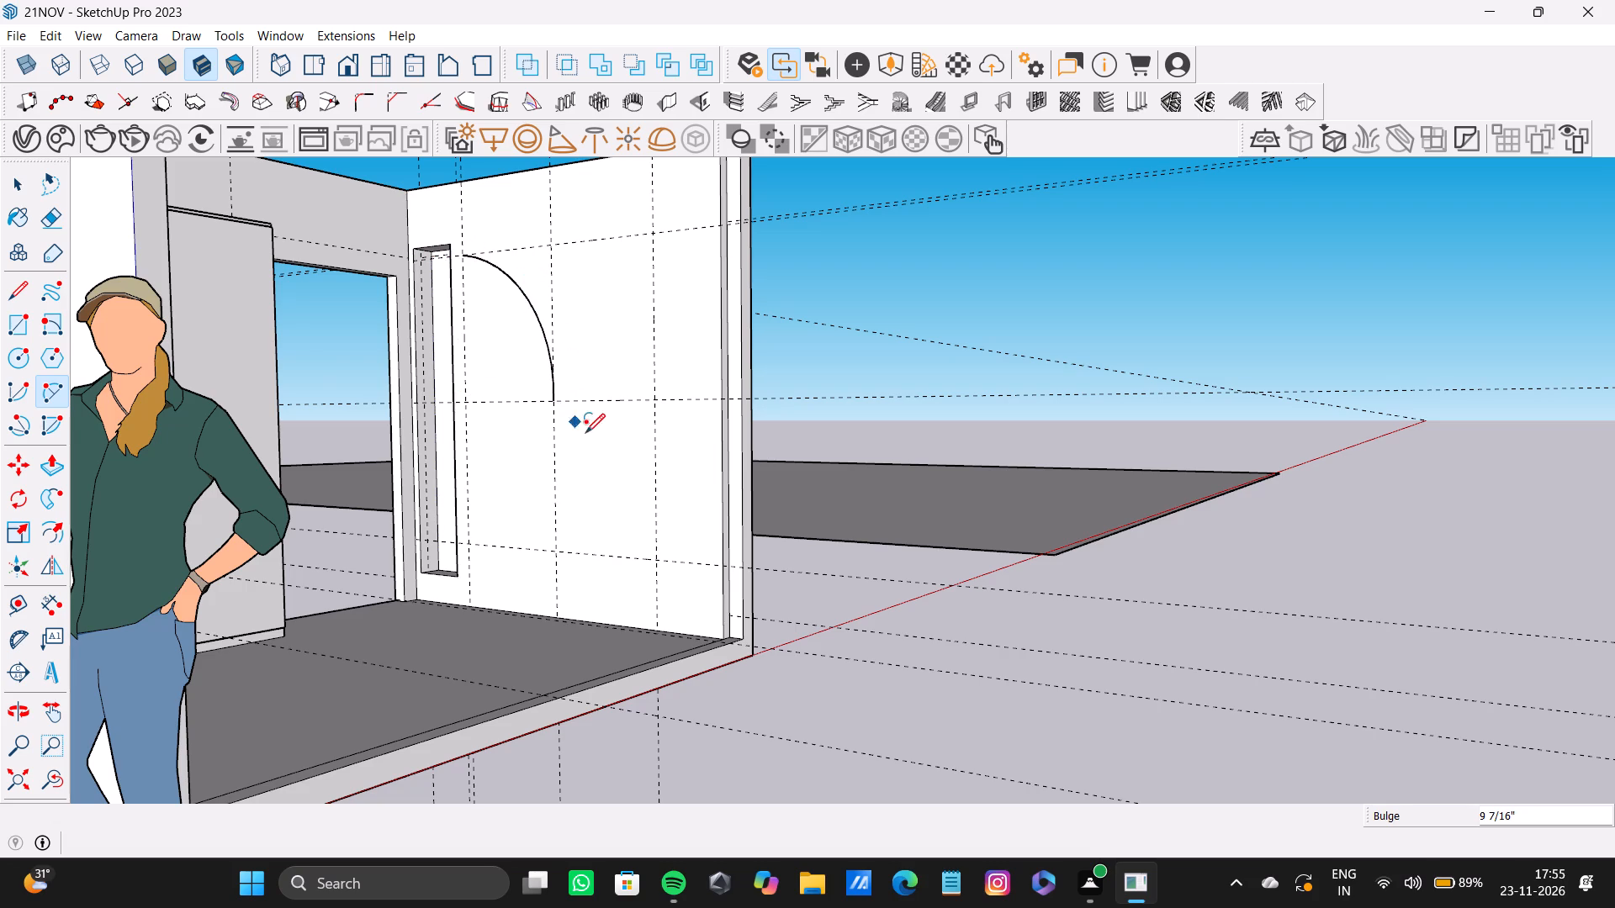
Draw an opposite arc with about 9 5/8" bulge from the first arc's lower end to the far vertical guide's lower crossing.
{"action": "left_click", "coordinate": [553, 400]}
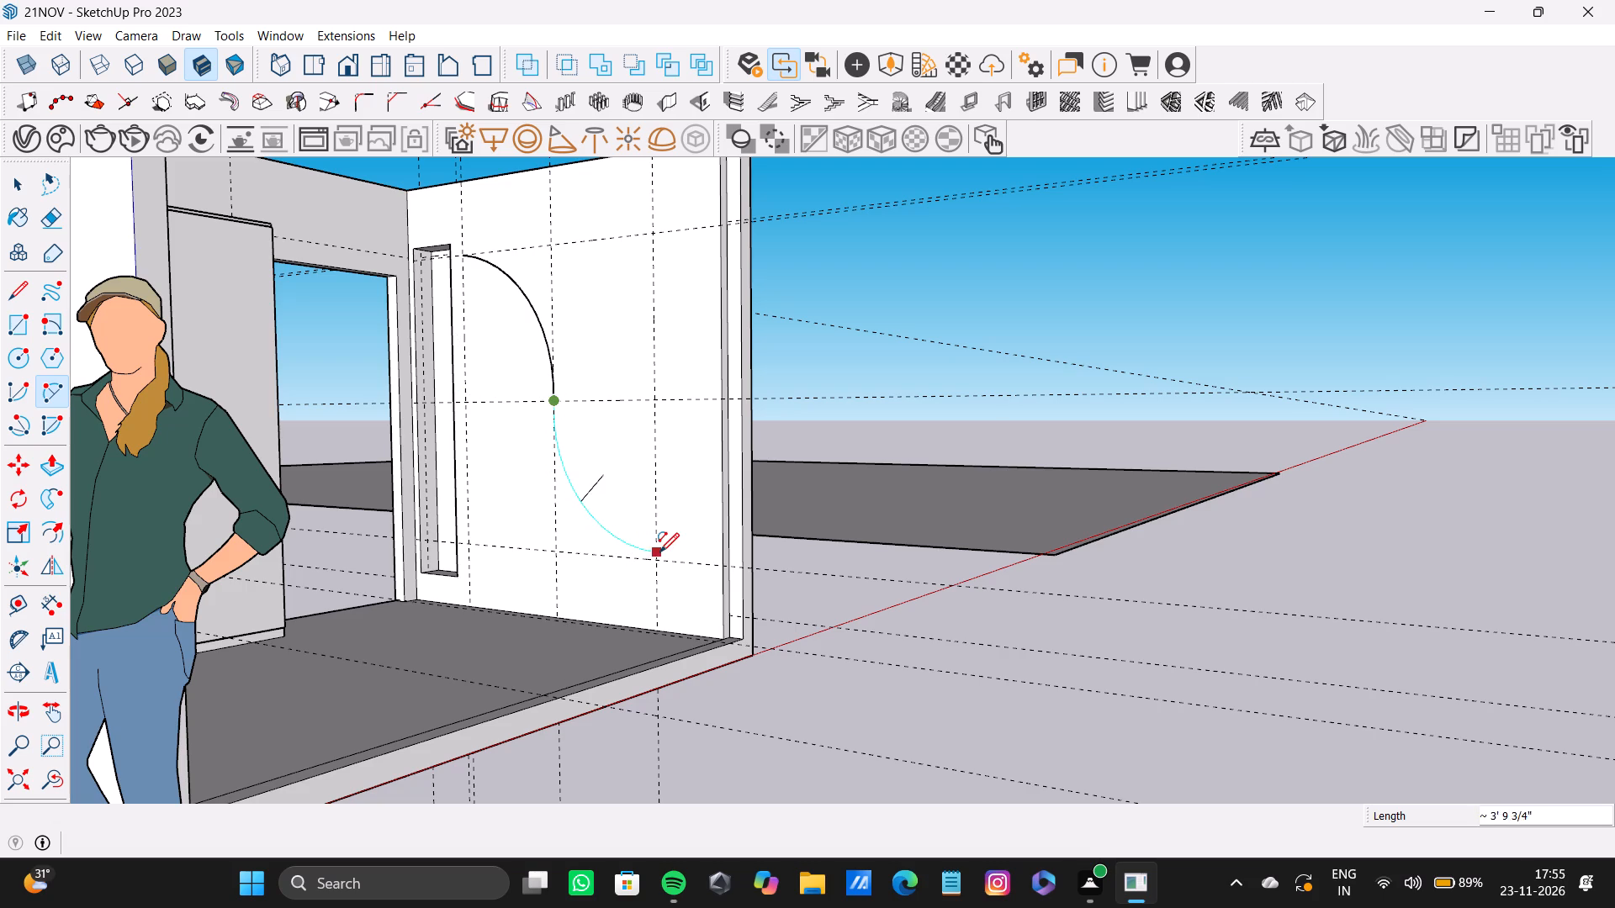
{"action": "left_click", "coordinate": [655, 556]}
{"action": "left_click", "coordinate": [601, 536]}
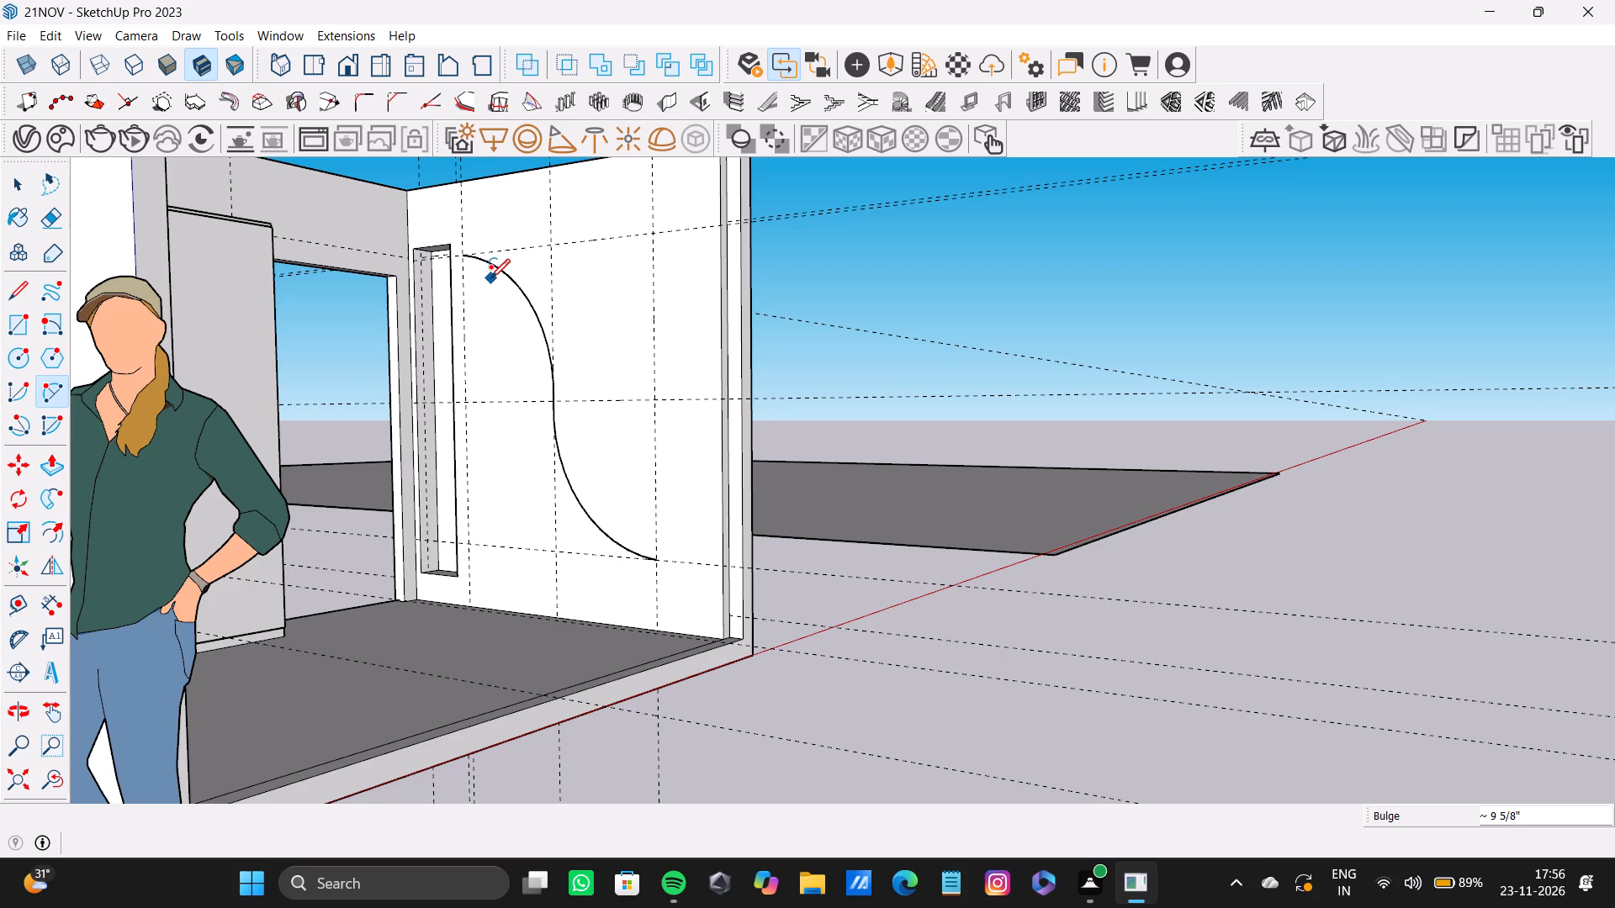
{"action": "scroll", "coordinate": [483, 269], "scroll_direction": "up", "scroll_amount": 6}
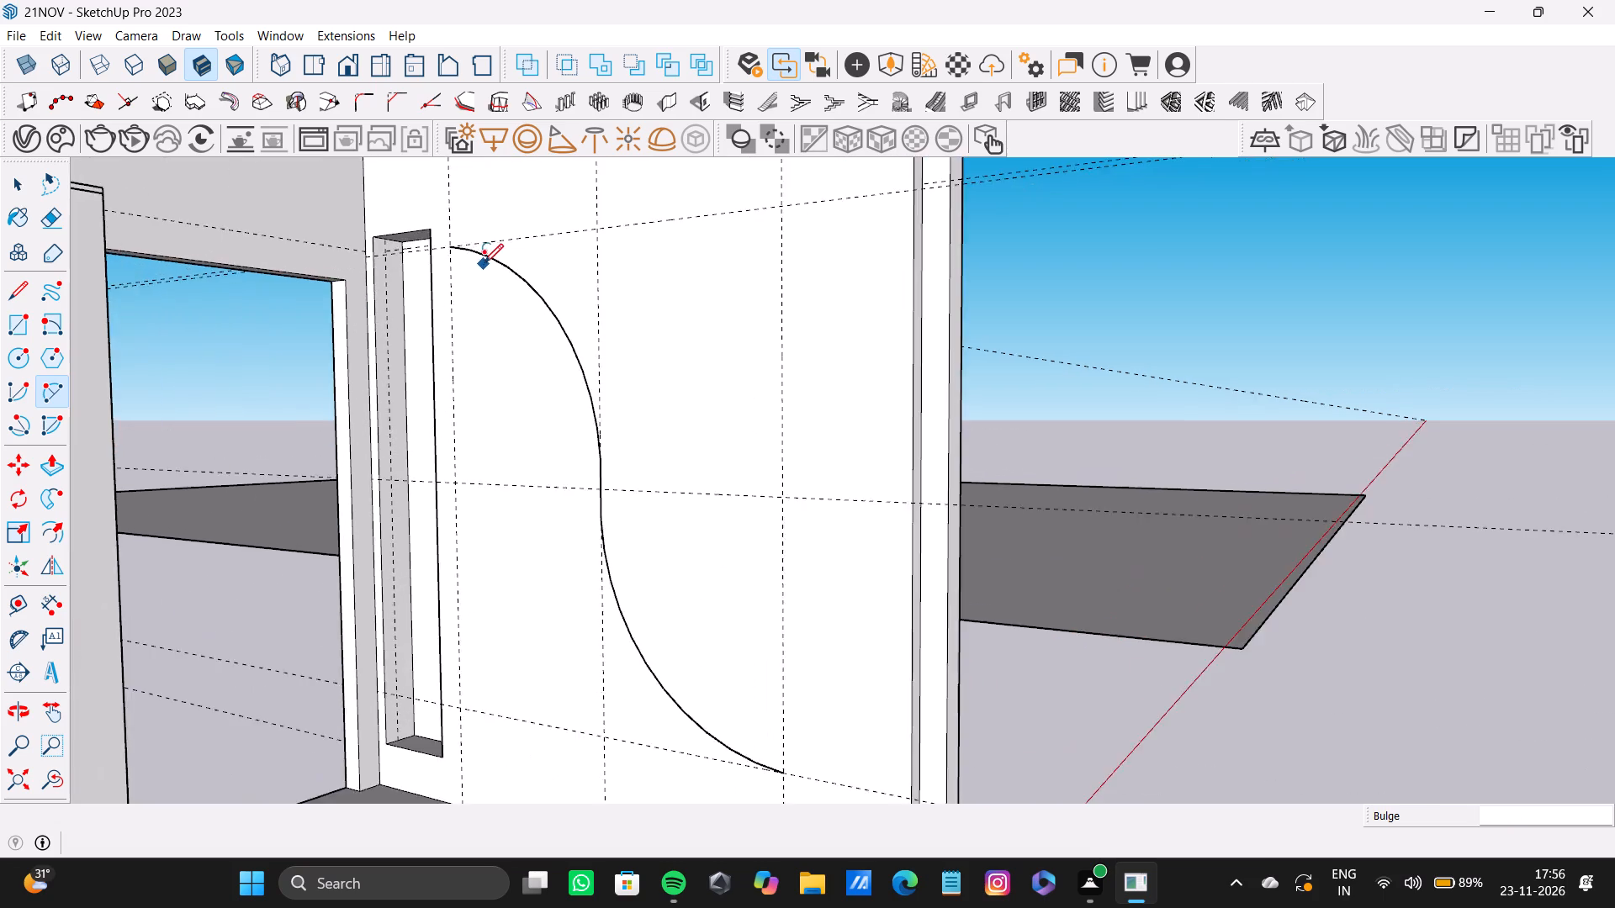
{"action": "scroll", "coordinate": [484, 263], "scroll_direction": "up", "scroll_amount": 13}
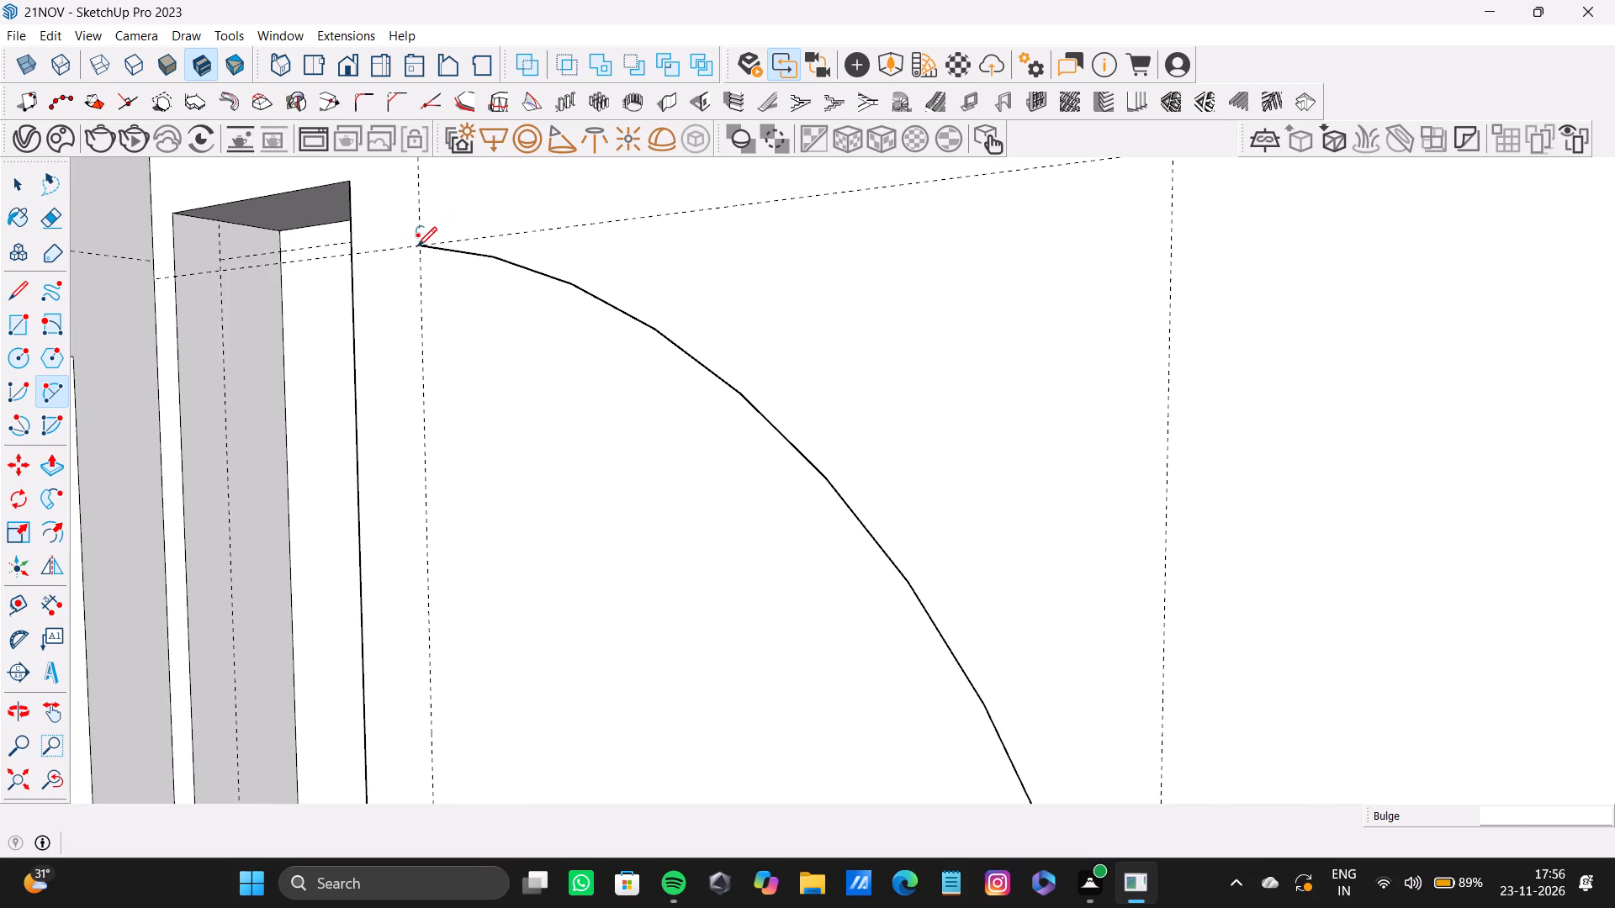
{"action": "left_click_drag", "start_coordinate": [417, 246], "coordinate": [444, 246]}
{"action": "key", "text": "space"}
Draw lines from the upper arc's start down the niche-side guide and along the lower guide to the second arc's end.
{"action": "key", "text": "l"}
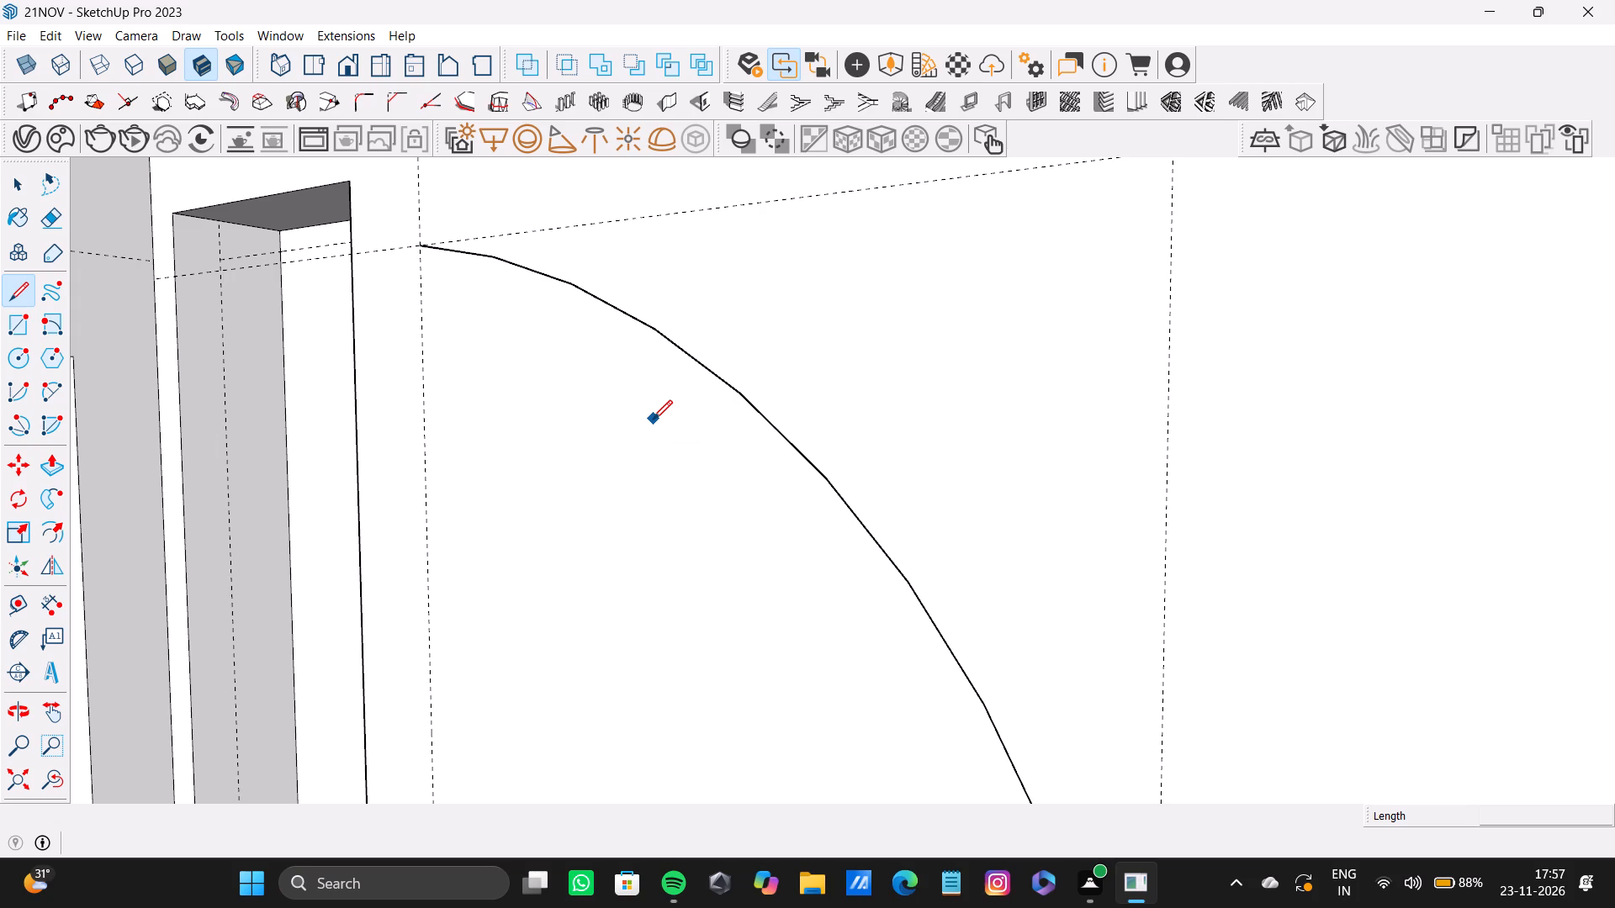
{"action": "scroll", "coordinate": [639, 414], "scroll_direction": "down", "scroll_amount": 13}
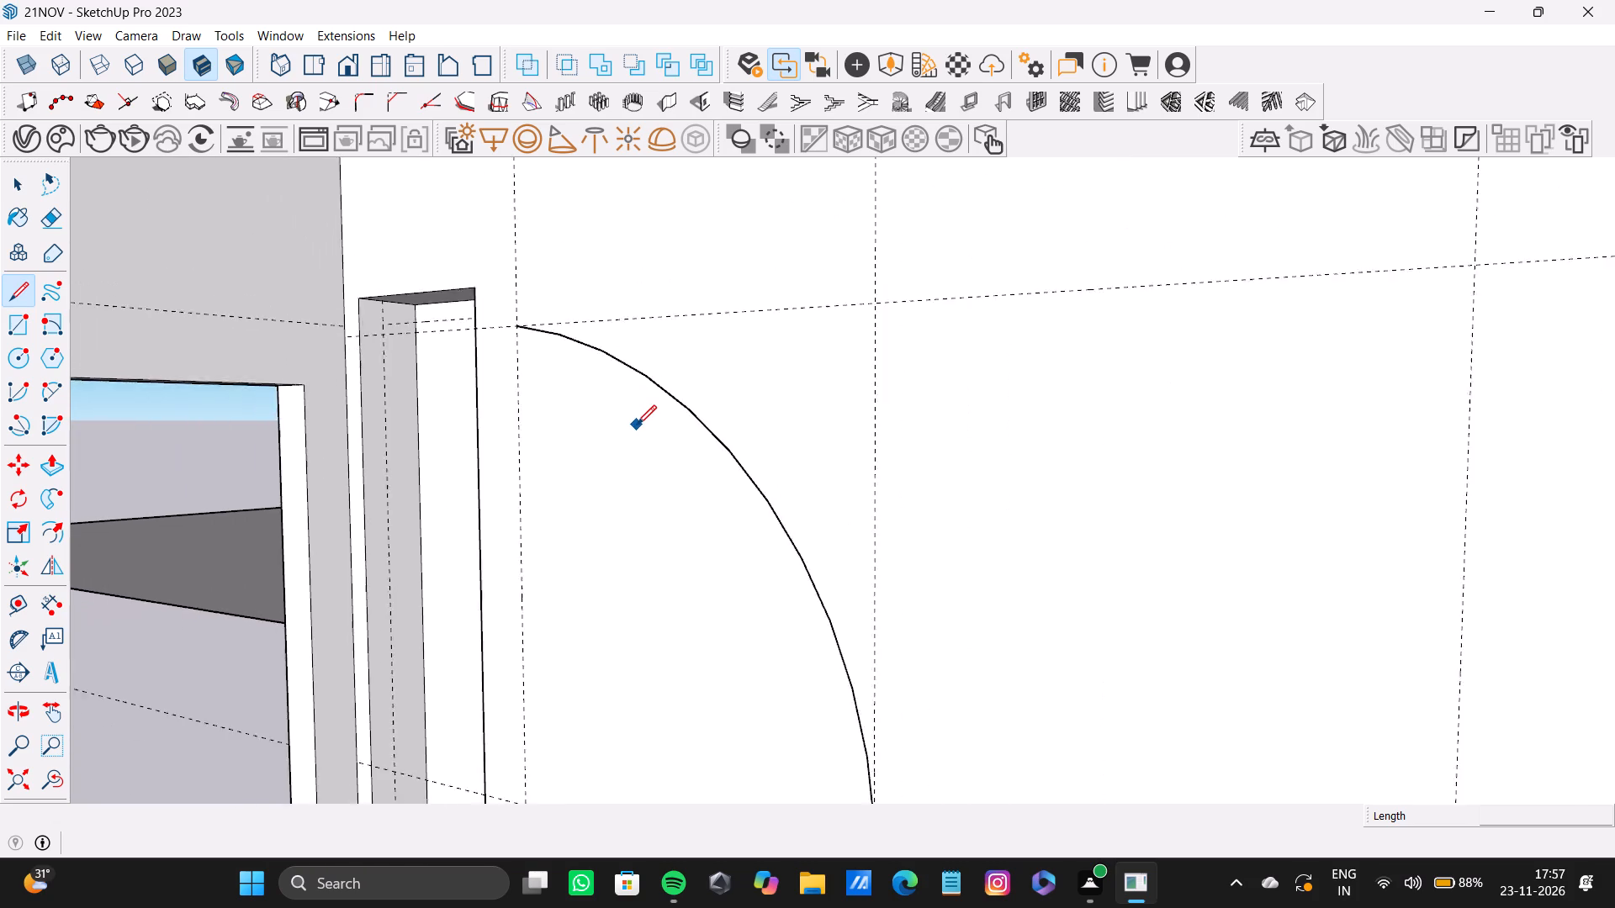
{"action": "scroll", "coordinate": [637, 425], "scroll_direction": "down", "scroll_amount": 2}
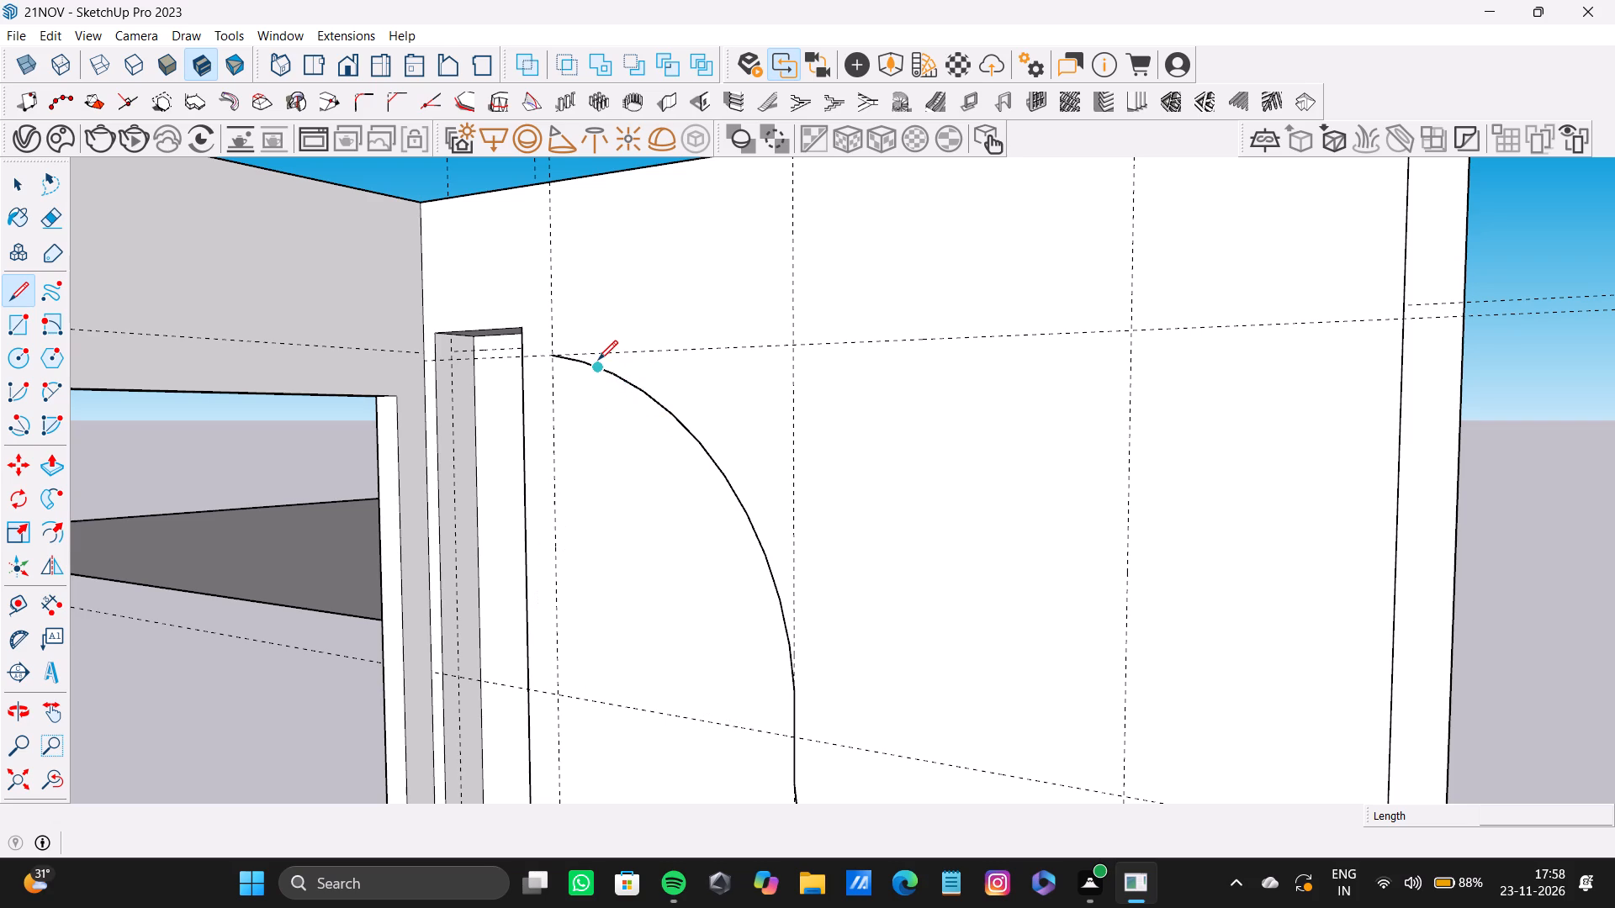
{"action": "scroll", "coordinate": [603, 362], "scroll_direction": "down", "scroll_amount": 8}
{"action": "middle_click_drag", "start_coordinate": [622, 428], "coordinate": [619, 372], "text": "shift"}
{"action": "scroll", "coordinate": [581, 329], "scroll_direction": "up", "scroll_amount": 12}
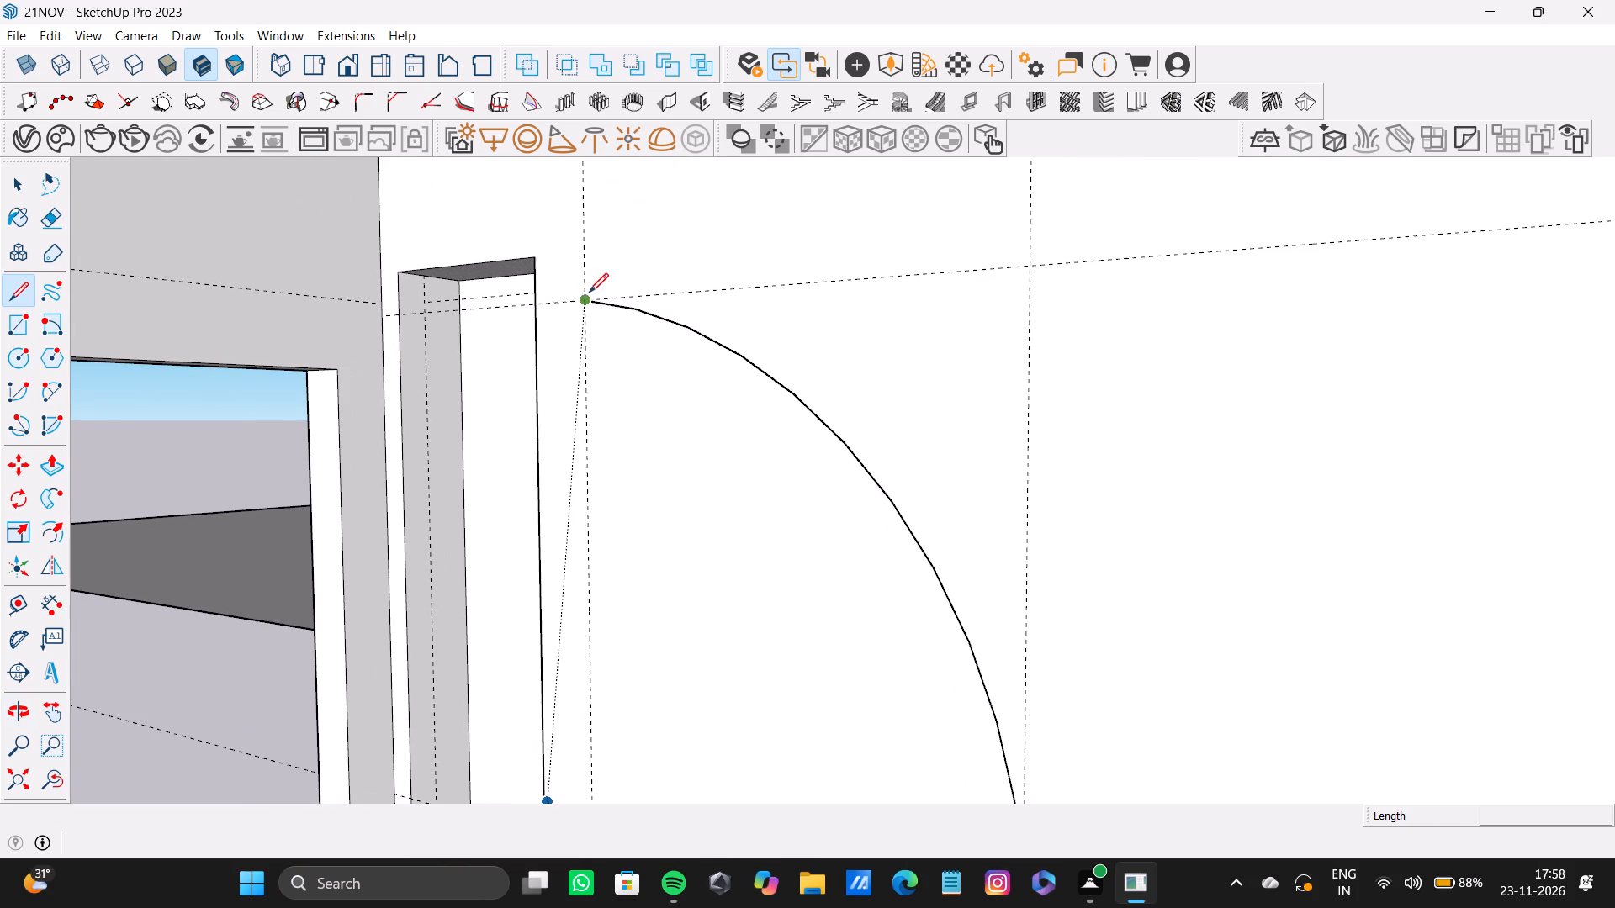
{"action": "left_click", "coordinate": [586, 301]}
{"action": "scroll", "coordinate": [590, 554], "scroll_direction": "down", "scroll_amount": 10}
{"action": "middle_click_drag", "start_coordinate": [610, 586], "coordinate": [584, 415], "text": "shift"}
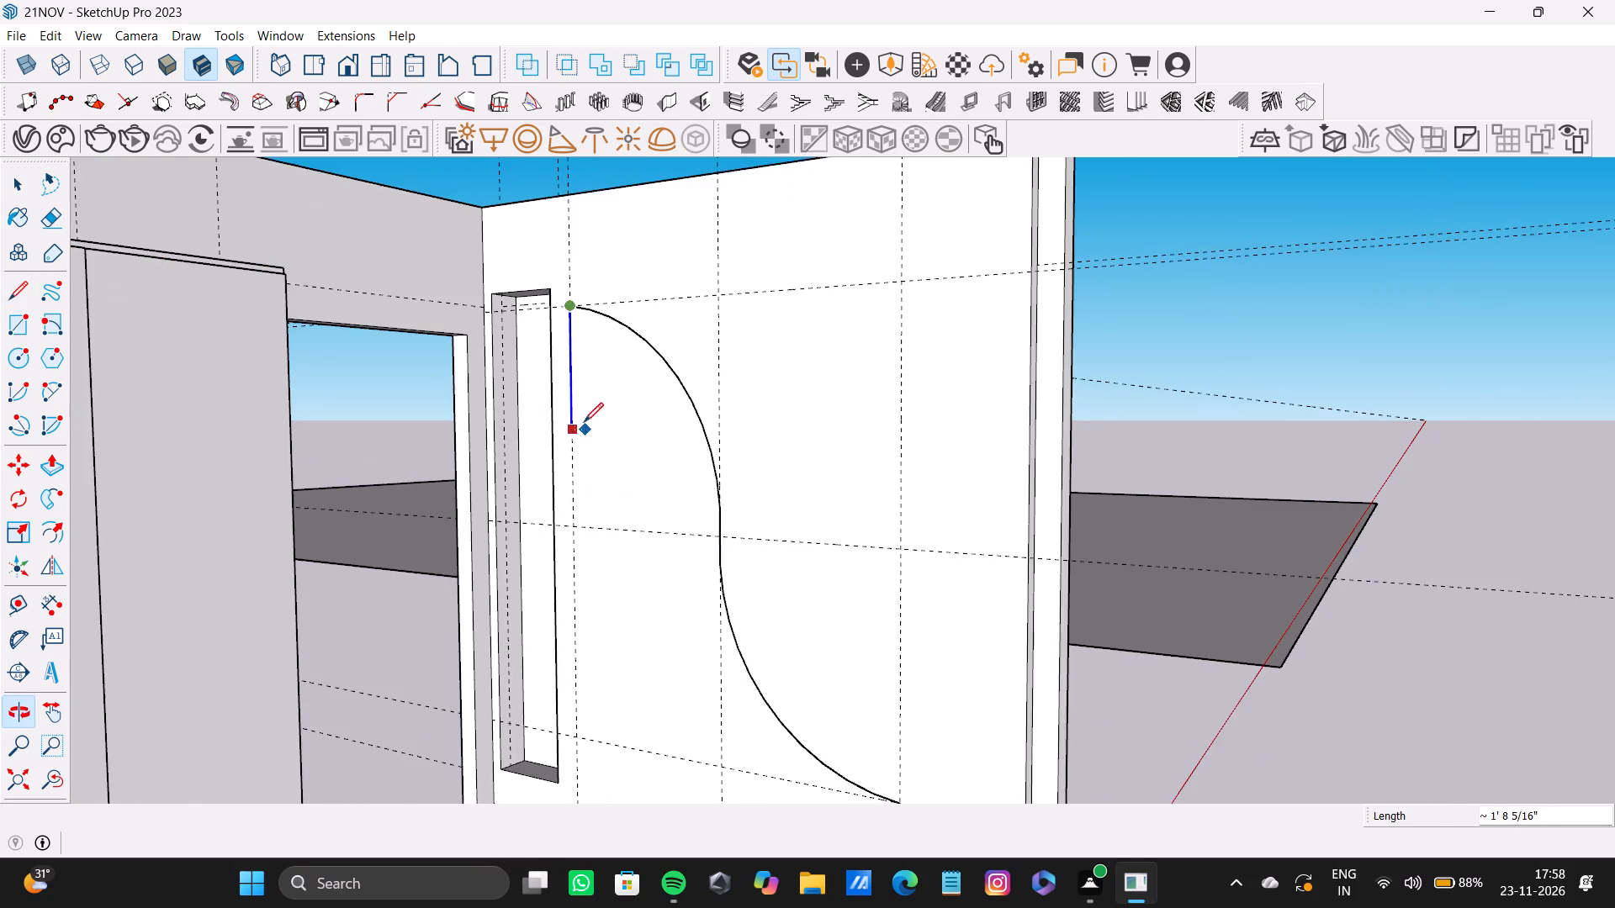
{"action": "middle_click_drag", "start_coordinate": [609, 528], "coordinate": [601, 383]}
{"action": "left_click", "coordinate": [571, 599]}
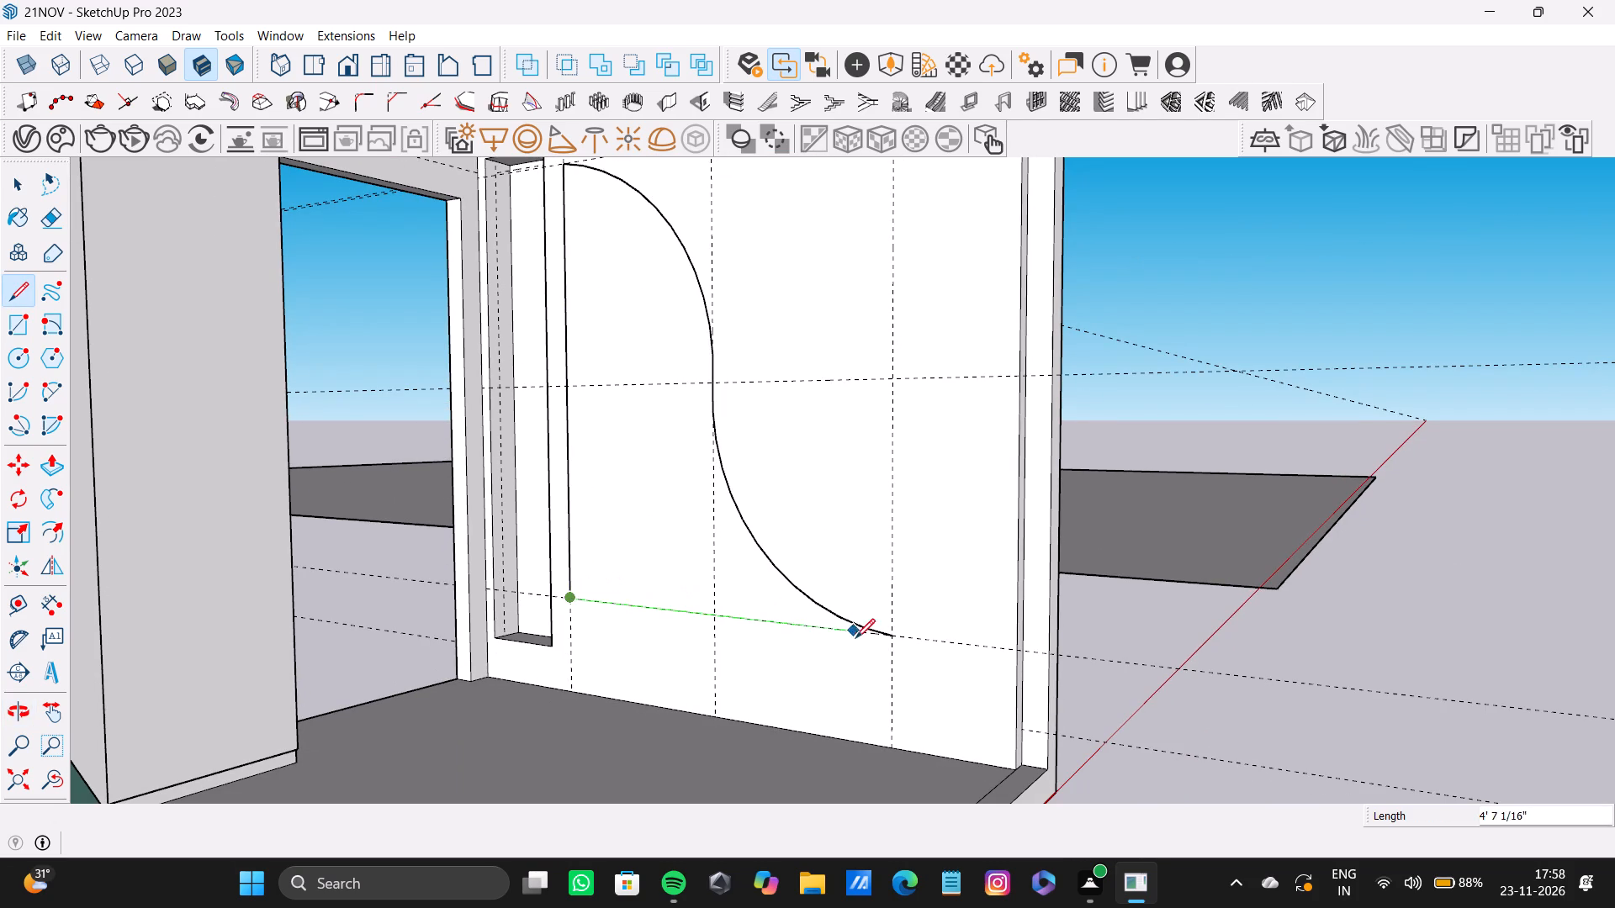
{"action": "left_click", "coordinate": [892, 646]}
Draw a 5' 3/4" line along the upper guide from the first arc's start, and a 6' 1/8" line down to the second arc's end.
{"action": "scroll", "coordinate": [883, 509], "scroll_direction": "down", "scroll_amount": 4}
{"action": "middle_click_drag", "start_coordinate": [883, 368], "coordinate": [876, 554]}
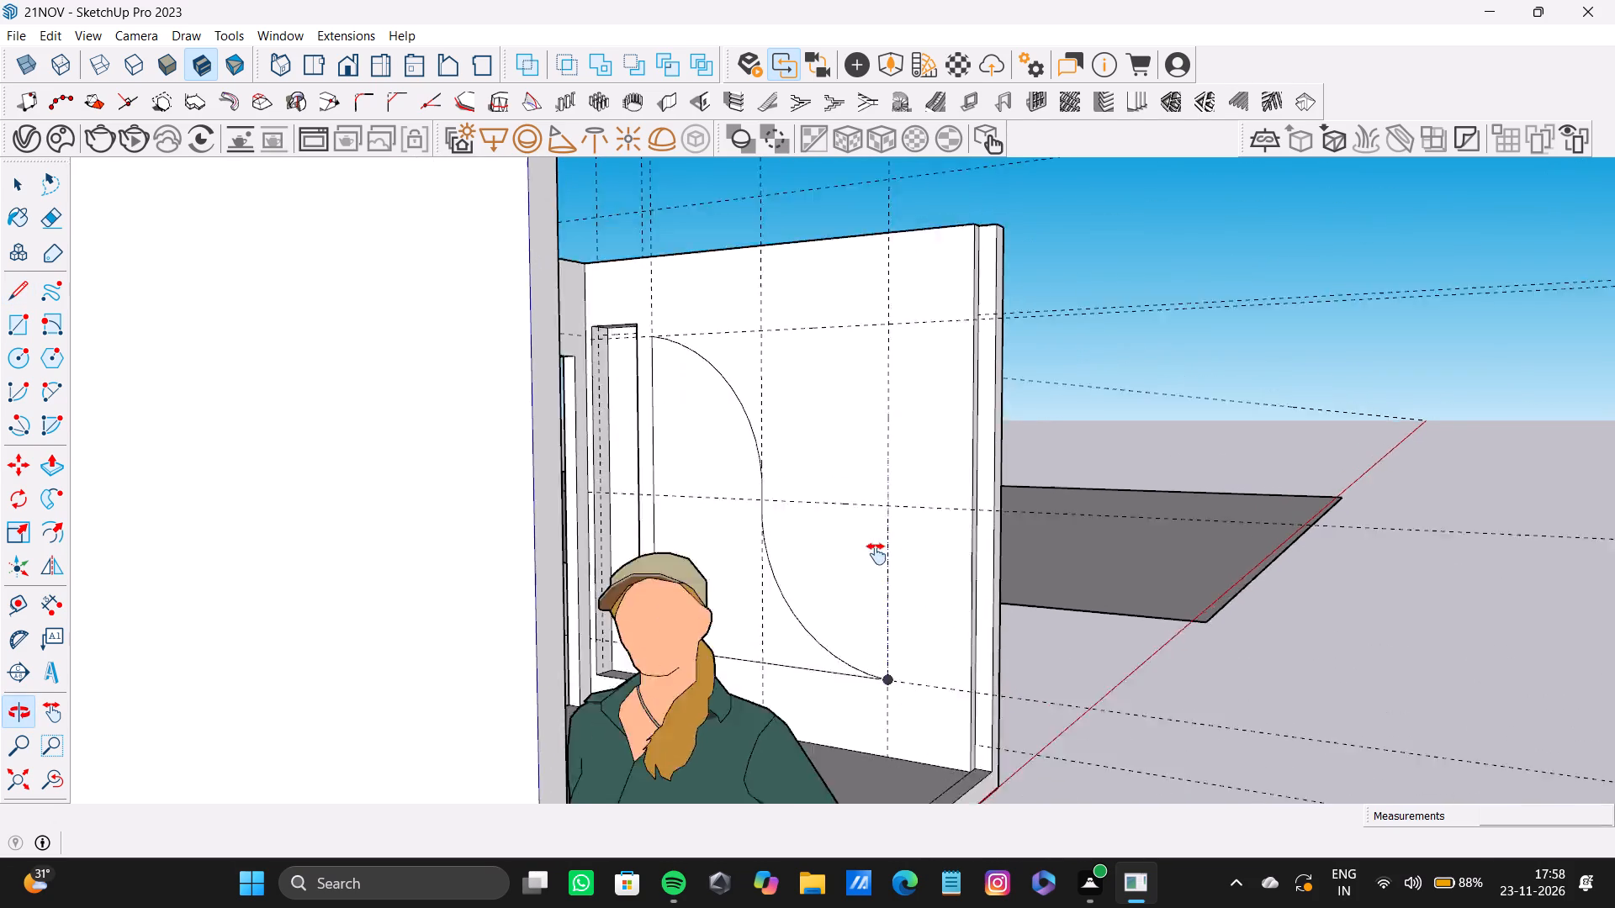
{"action": "middle_click_drag", "start_coordinate": [876, 554], "coordinate": [876, 567]}
{"action": "middle_click_drag", "start_coordinate": [855, 483], "coordinate": [781, 541]}
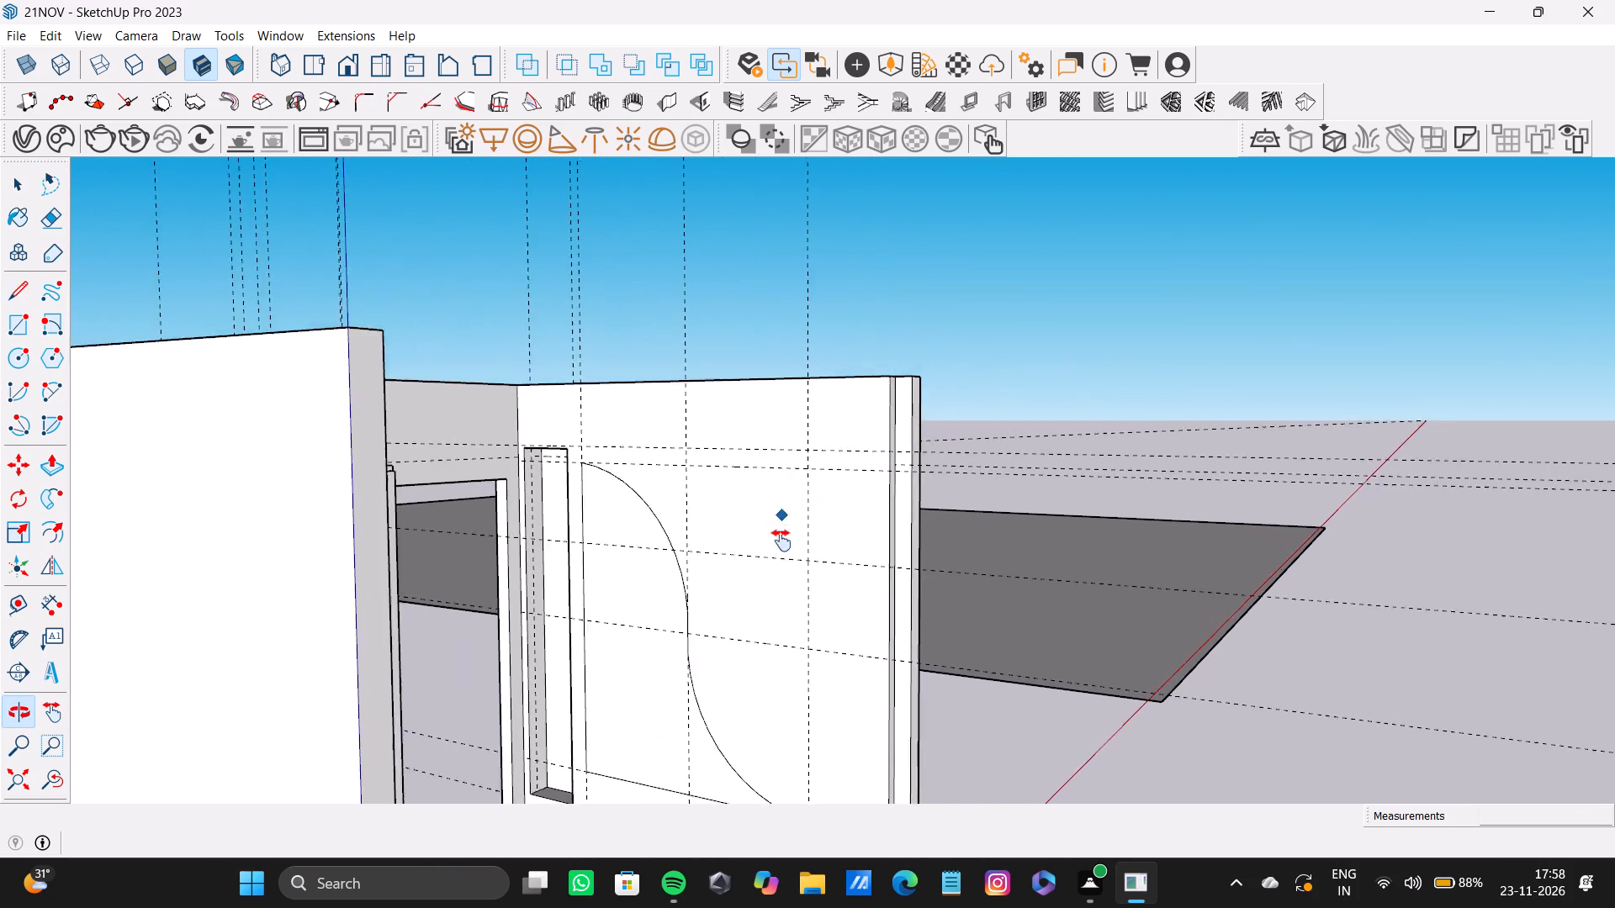
{"action": "middle_click_drag", "start_coordinate": [781, 541], "coordinate": [777, 678]}
{"action": "key", "text": "l"}
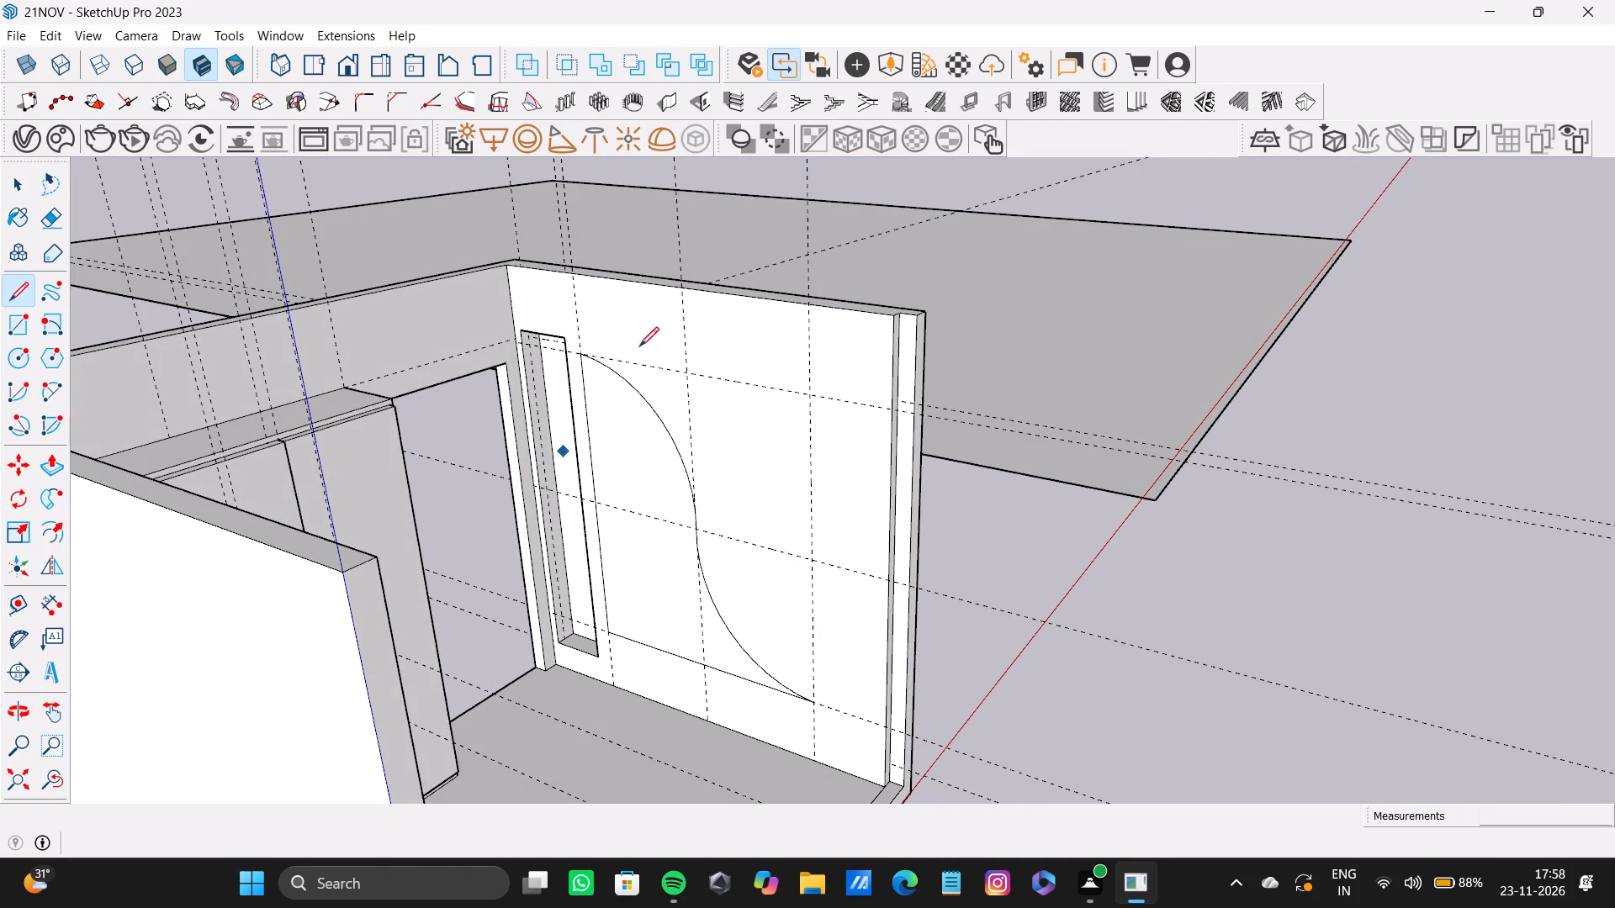
{"action": "scroll", "coordinate": [614, 367], "scroll_direction": "up", "scroll_amount": 7}
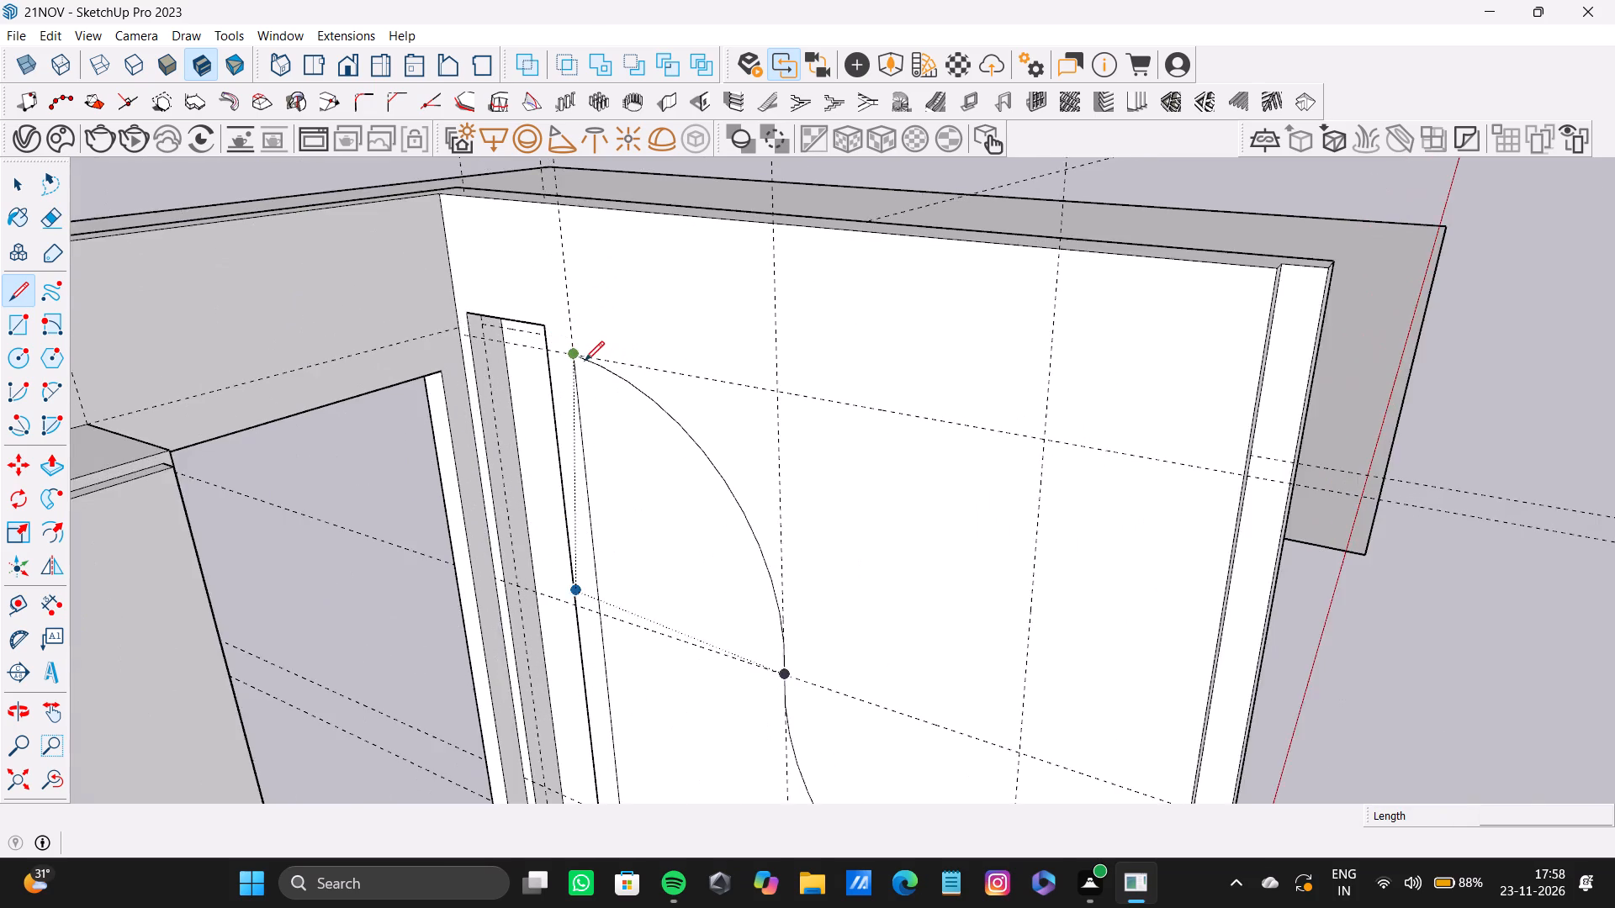
{"action": "scroll", "coordinate": [585, 361], "scroll_direction": "up", "scroll_amount": 4}
{"action": "left_click", "coordinate": [567, 355]}
{"action": "scroll", "coordinate": [1196, 504], "scroll_direction": "down", "scroll_amount": 9}
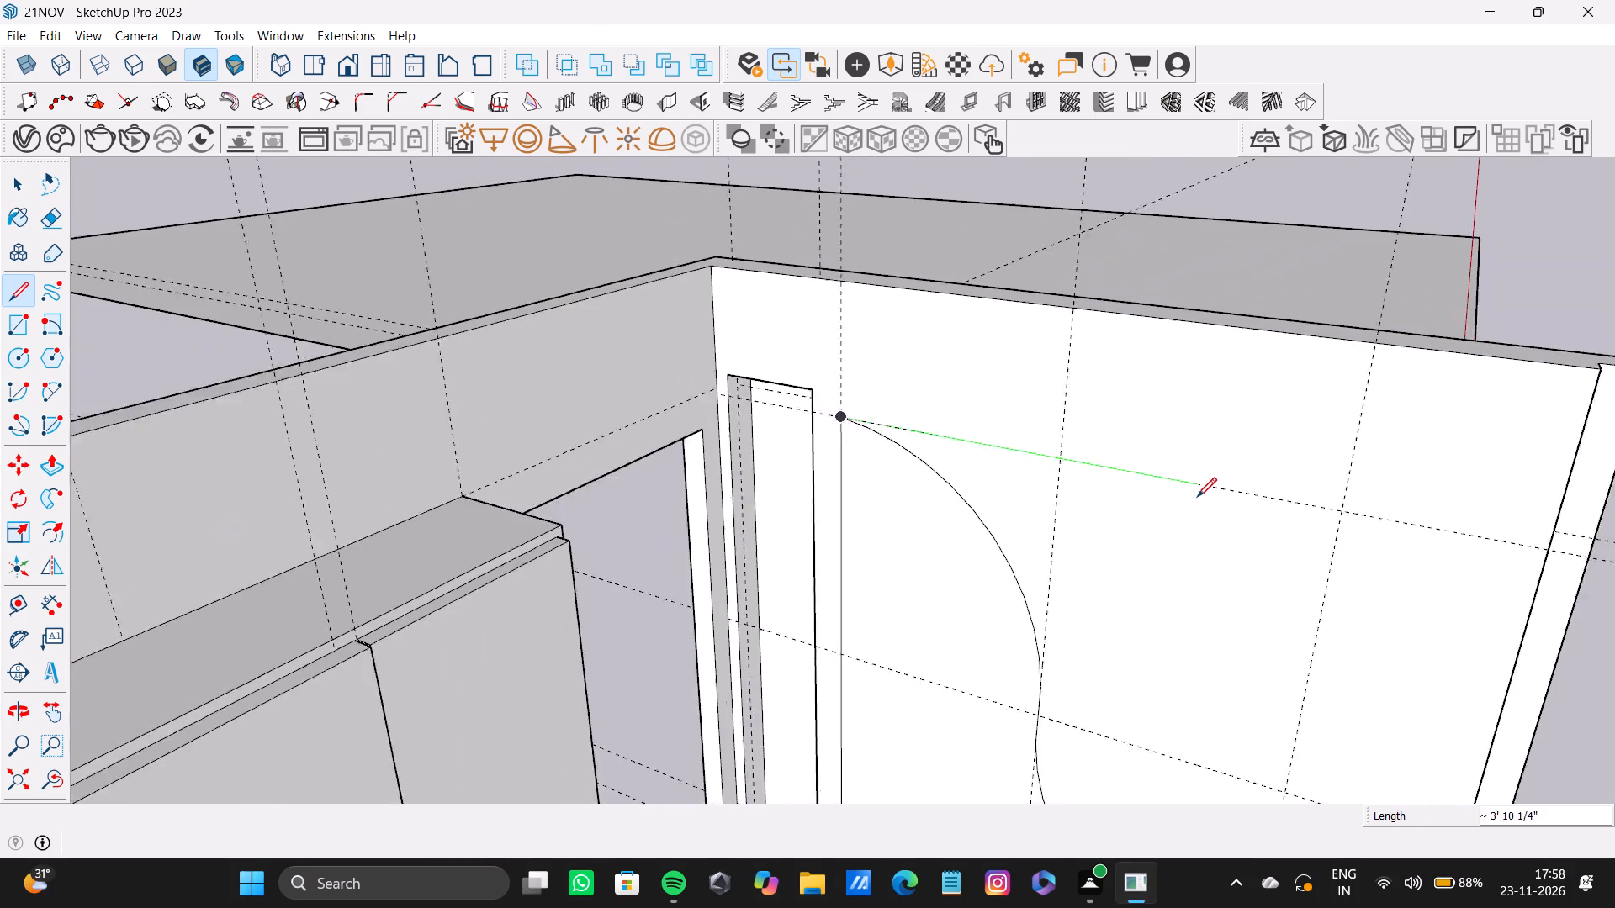
{"action": "scroll", "coordinate": [1197, 497], "scroll_direction": "down", "scroll_amount": 1}
{"action": "middle_click_drag", "start_coordinate": [1197, 496], "coordinate": [927, 435], "text": "shift"}
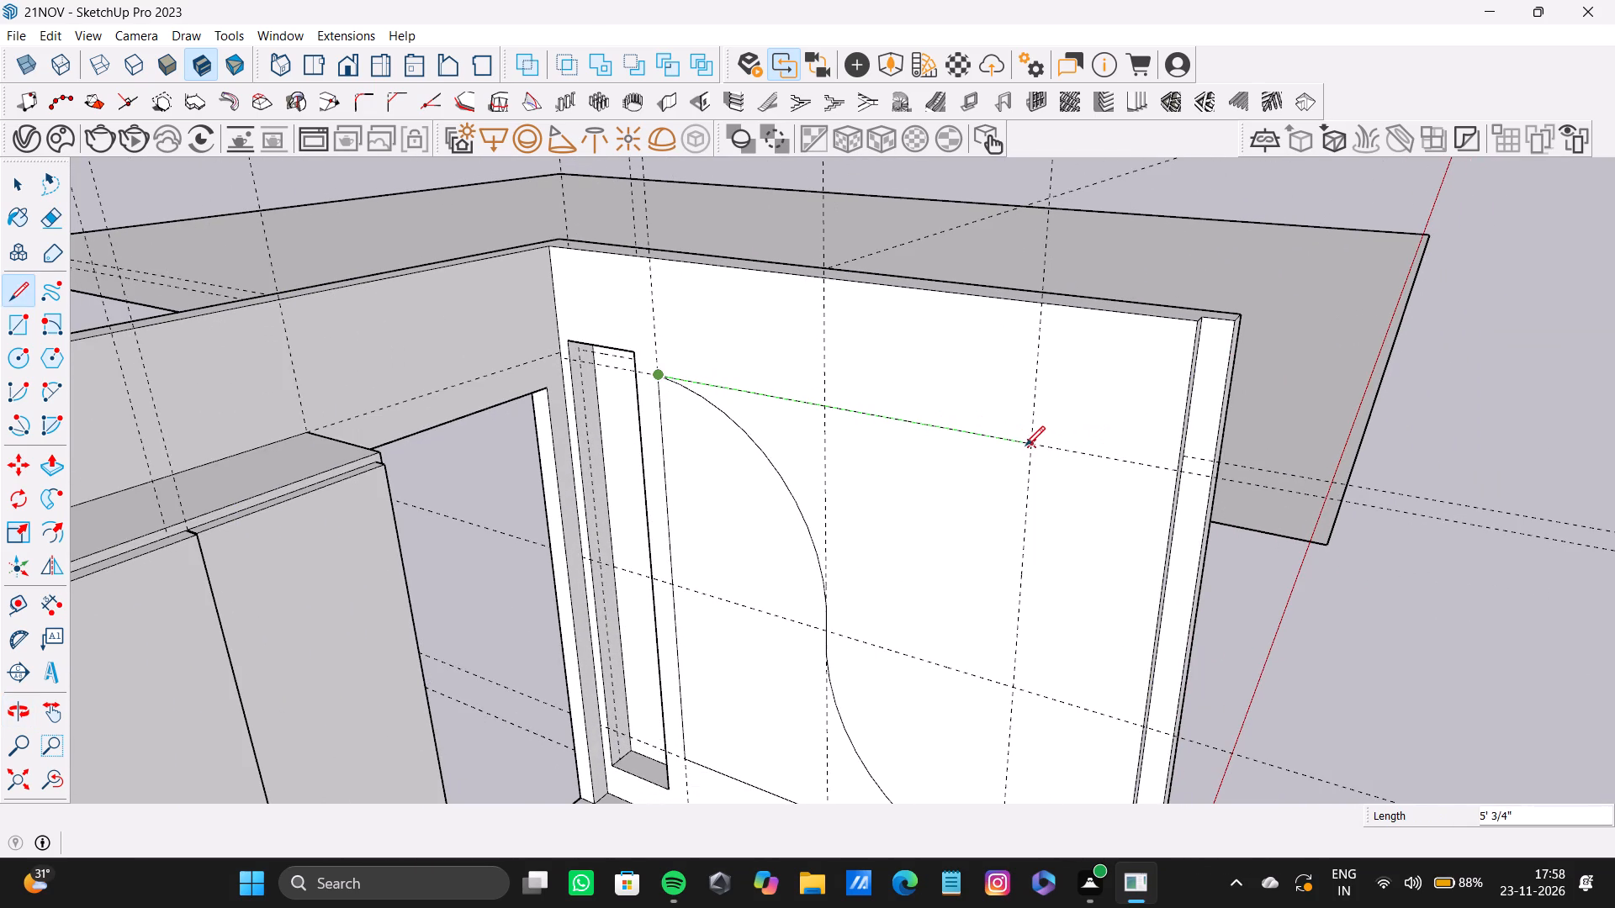
{"action": "left_click", "coordinate": [1027, 446]}
{"action": "scroll", "coordinate": [1033, 557], "scroll_direction": "down", "scroll_amount": 4}
{"action": "middle_click_drag", "start_coordinate": [1032, 570], "coordinate": [990, 428], "text": "shift"}
{"action": "left_click", "coordinate": [971, 669]}
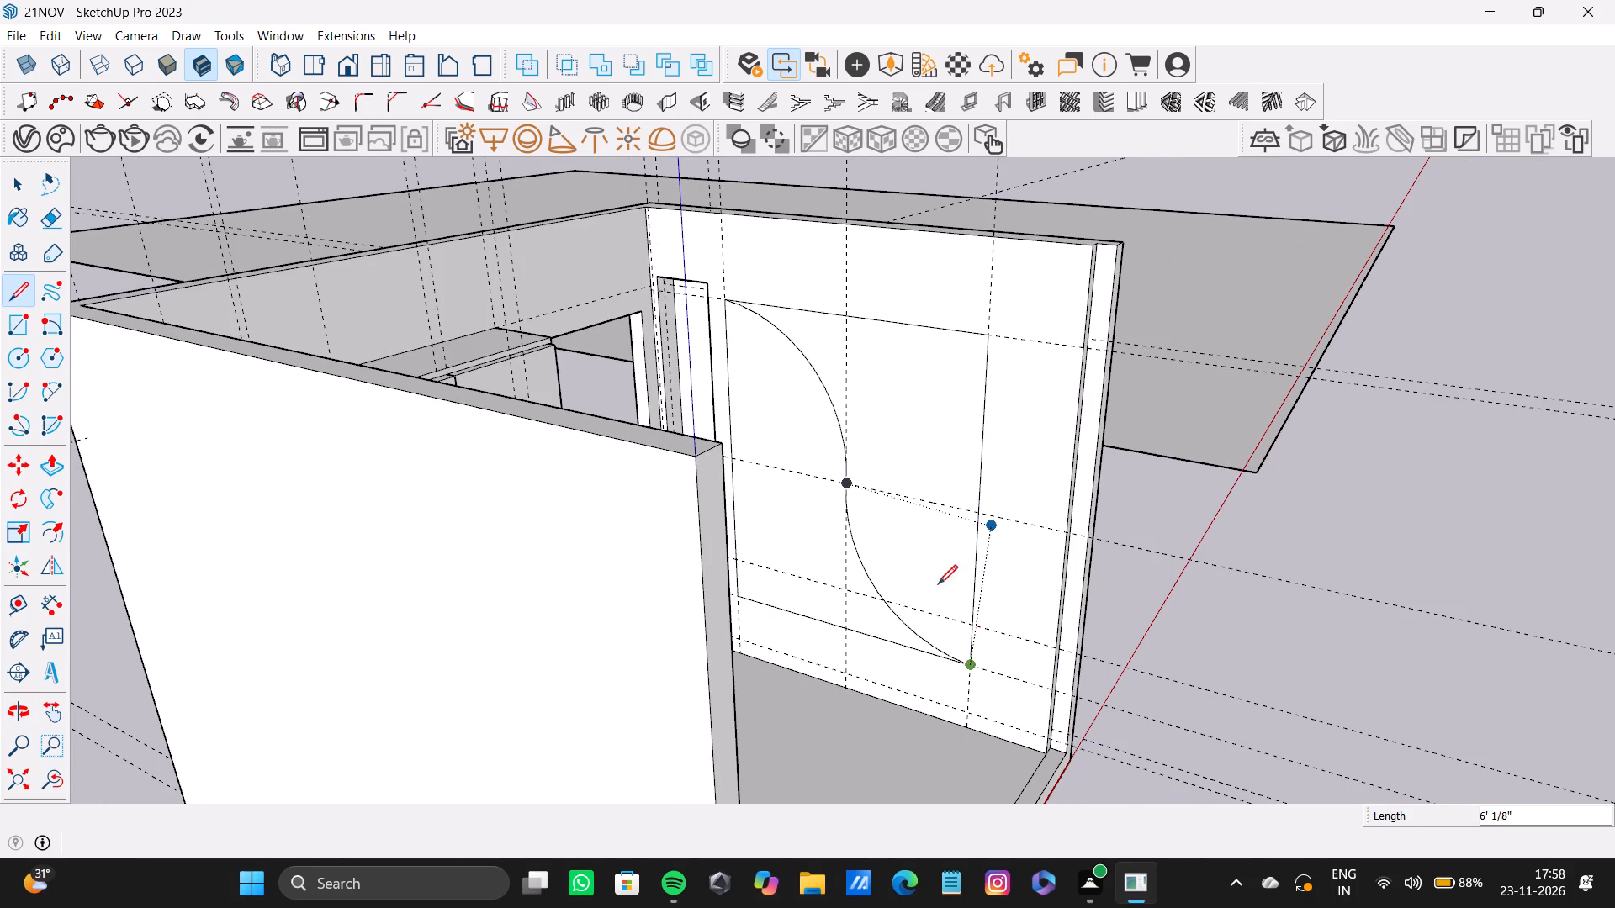
Push the wall face between the S-curve and the upper and far vertical lines inward about 1 3/16".
{"action": "scroll", "coordinate": [921, 512], "scroll_direction": "down", "scroll_amount": 3}
{"action": "middle_click_drag", "start_coordinate": [920, 511], "coordinate": [716, 350]}
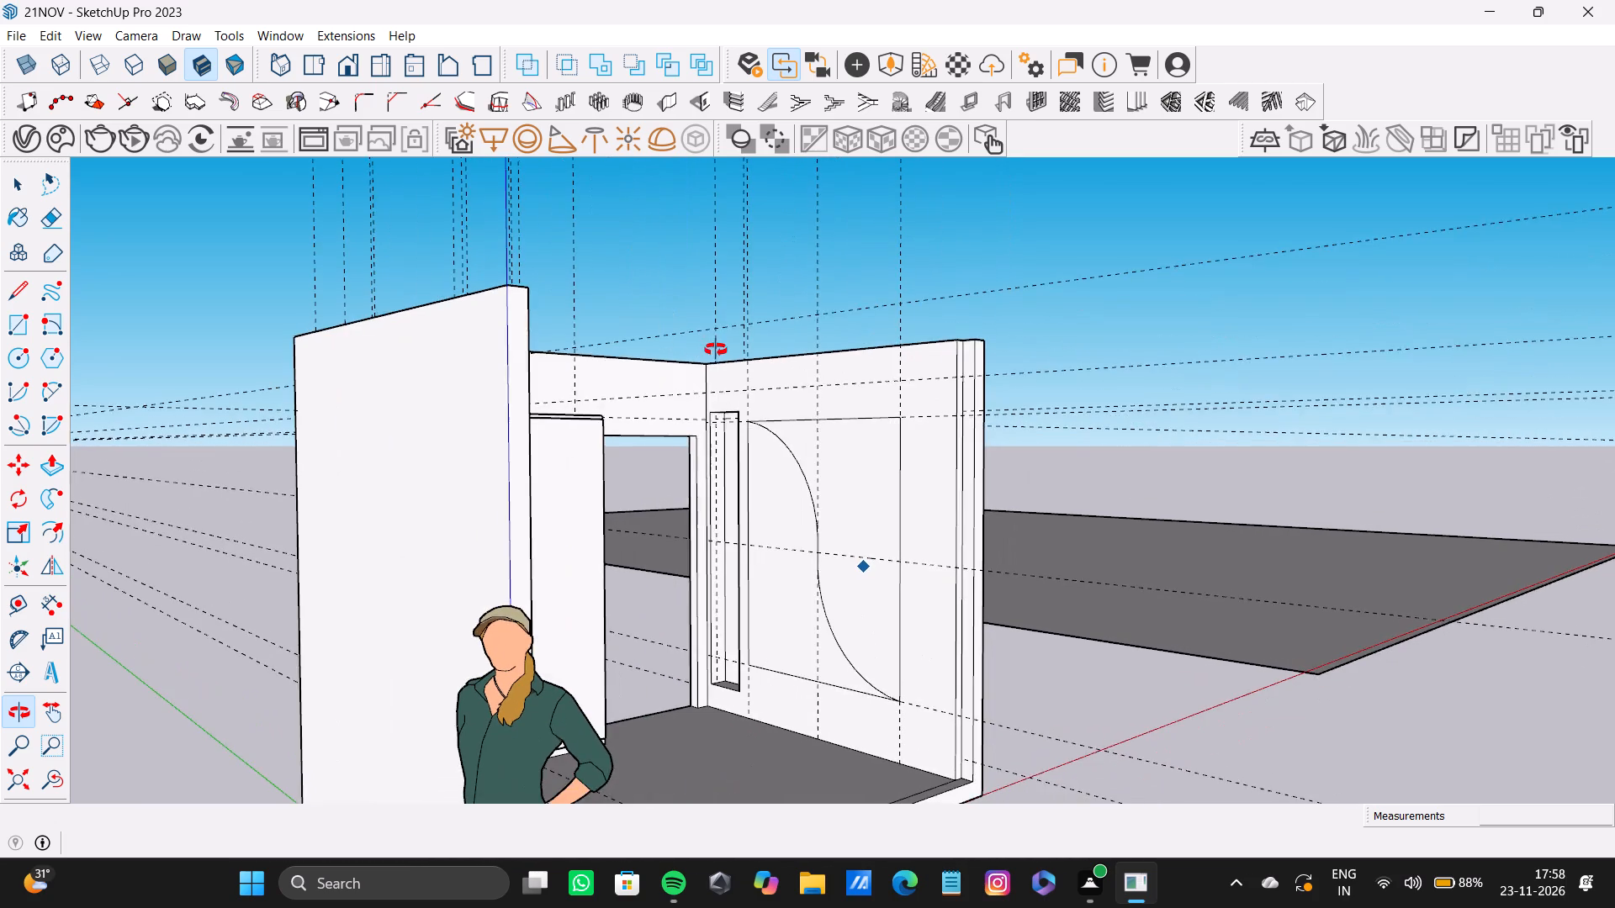
{"action": "middle_click_drag", "start_coordinate": [716, 350], "coordinate": [702, 356]}
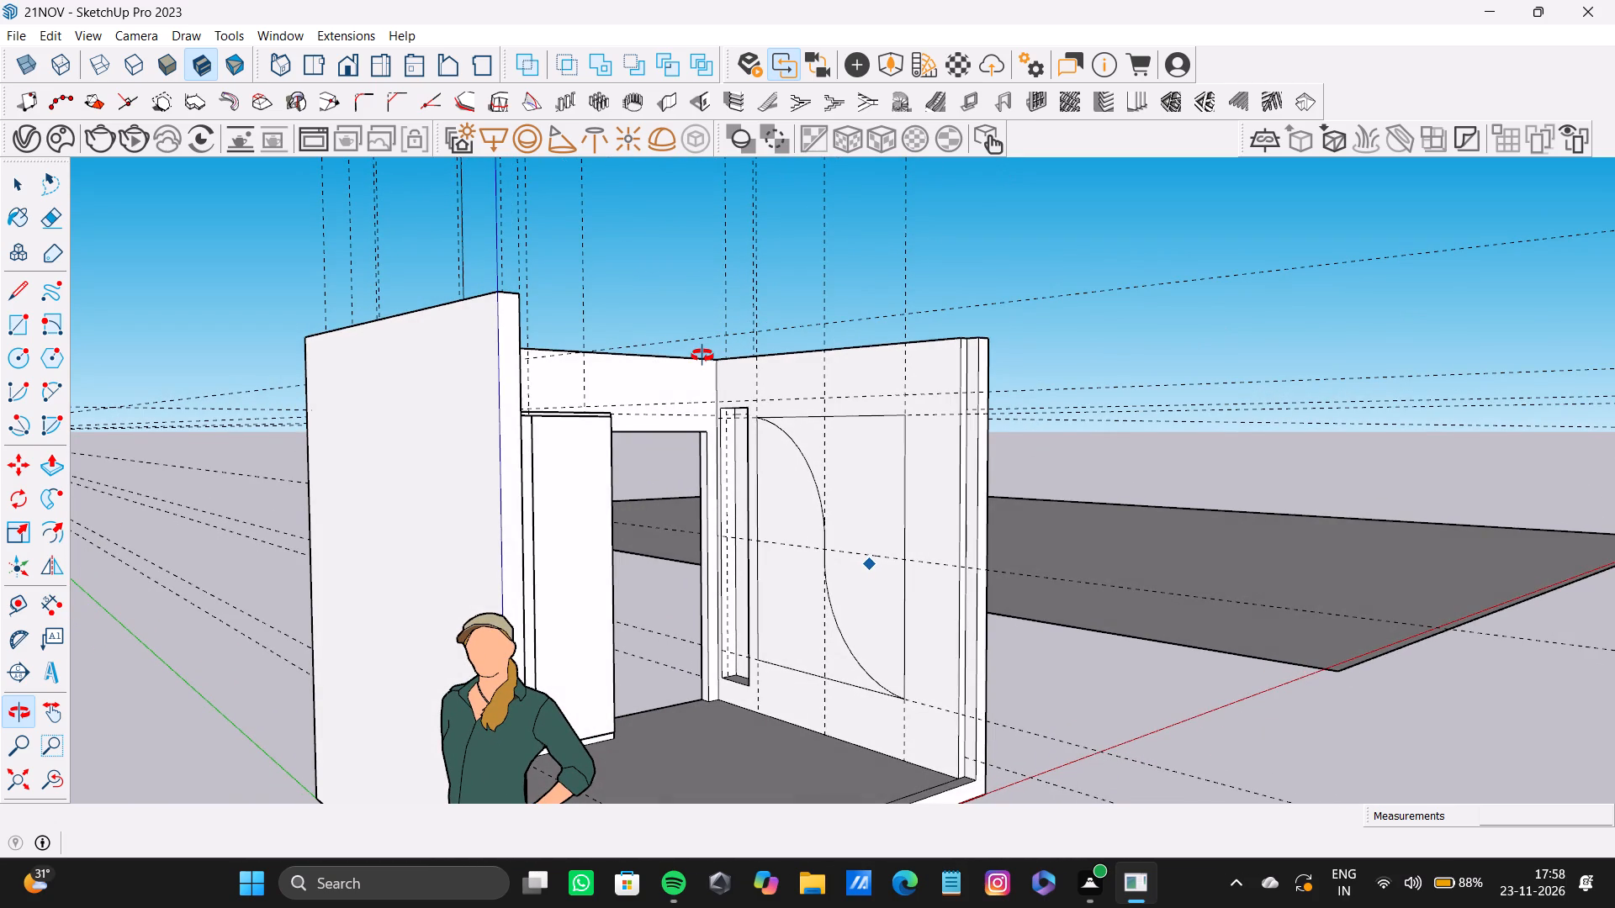
{"action": "middle_click_drag", "start_coordinate": [702, 356], "coordinate": [704, 383]}
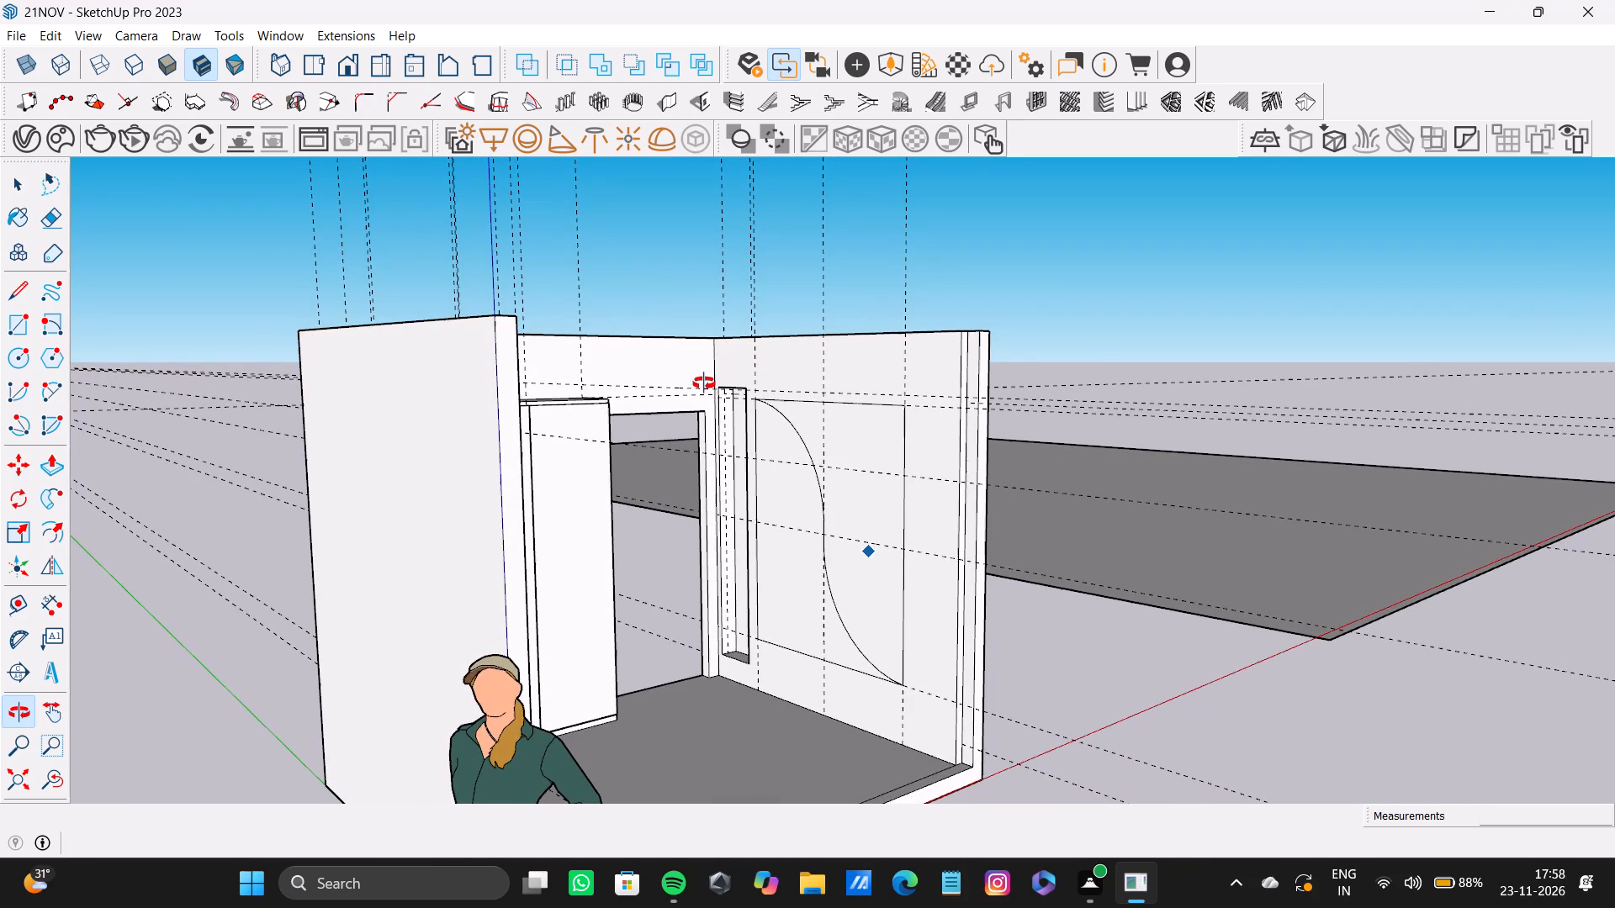
{"action": "middle_click_drag", "start_coordinate": [704, 383], "coordinate": [706, 383]}
{"action": "key", "text": "space"}
{"action": "key", "text": "space"}
{"action": "scroll", "coordinate": [862, 446], "scroll_direction": "up", "scroll_amount": 4}
{"action": "left_click", "coordinate": [848, 438]}
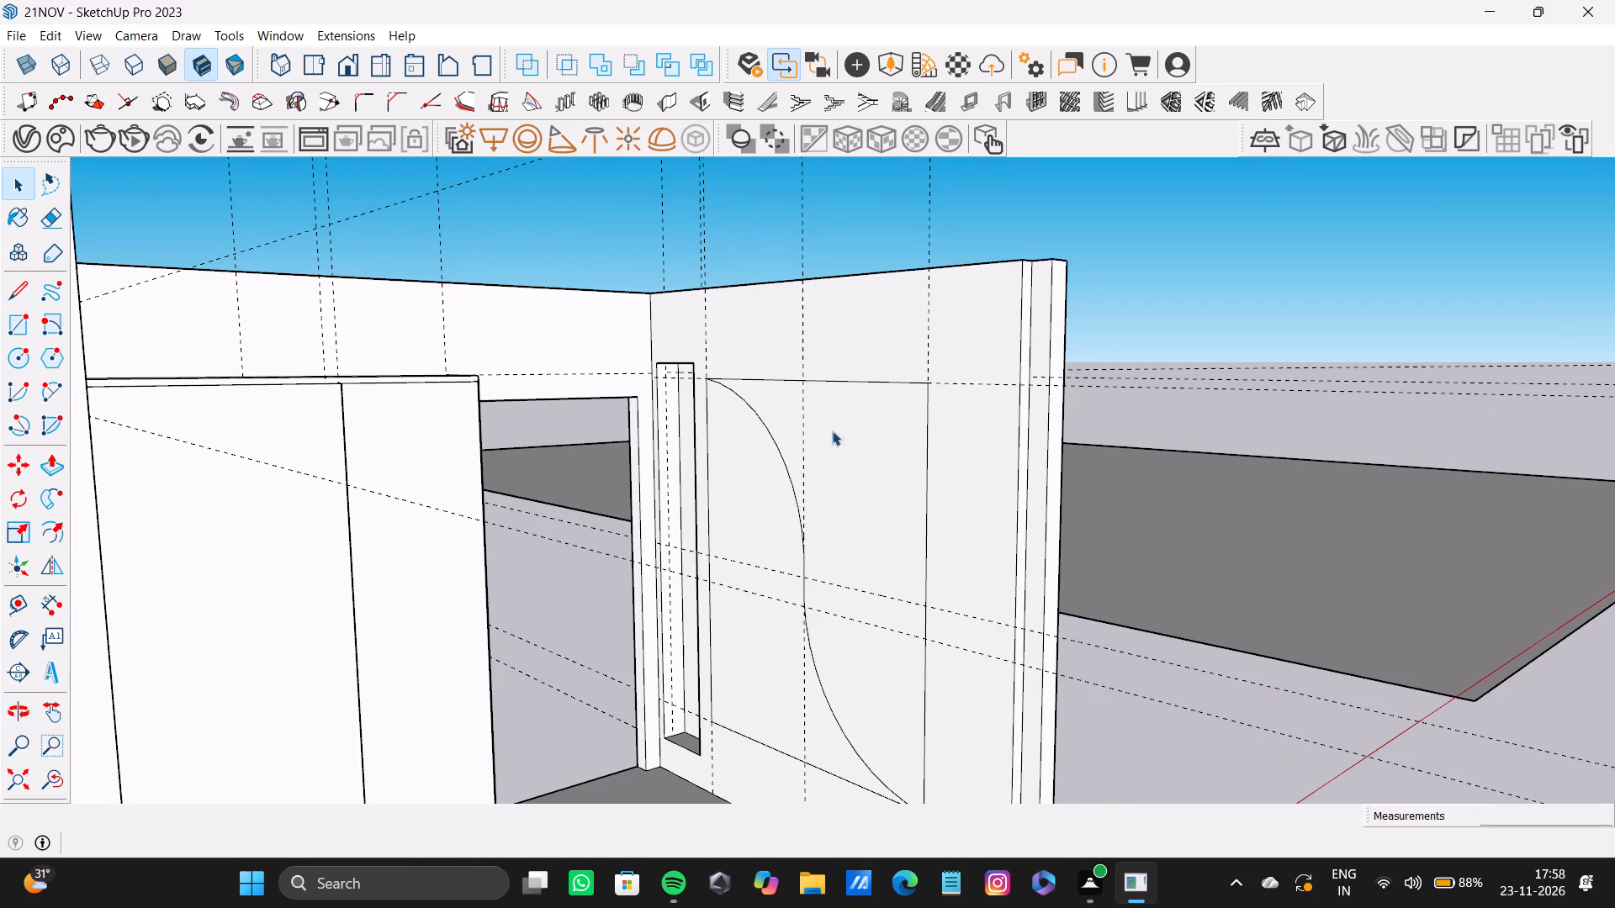
{"action": "key", "text": "p"}
{"action": "left_click", "coordinate": [852, 448]}
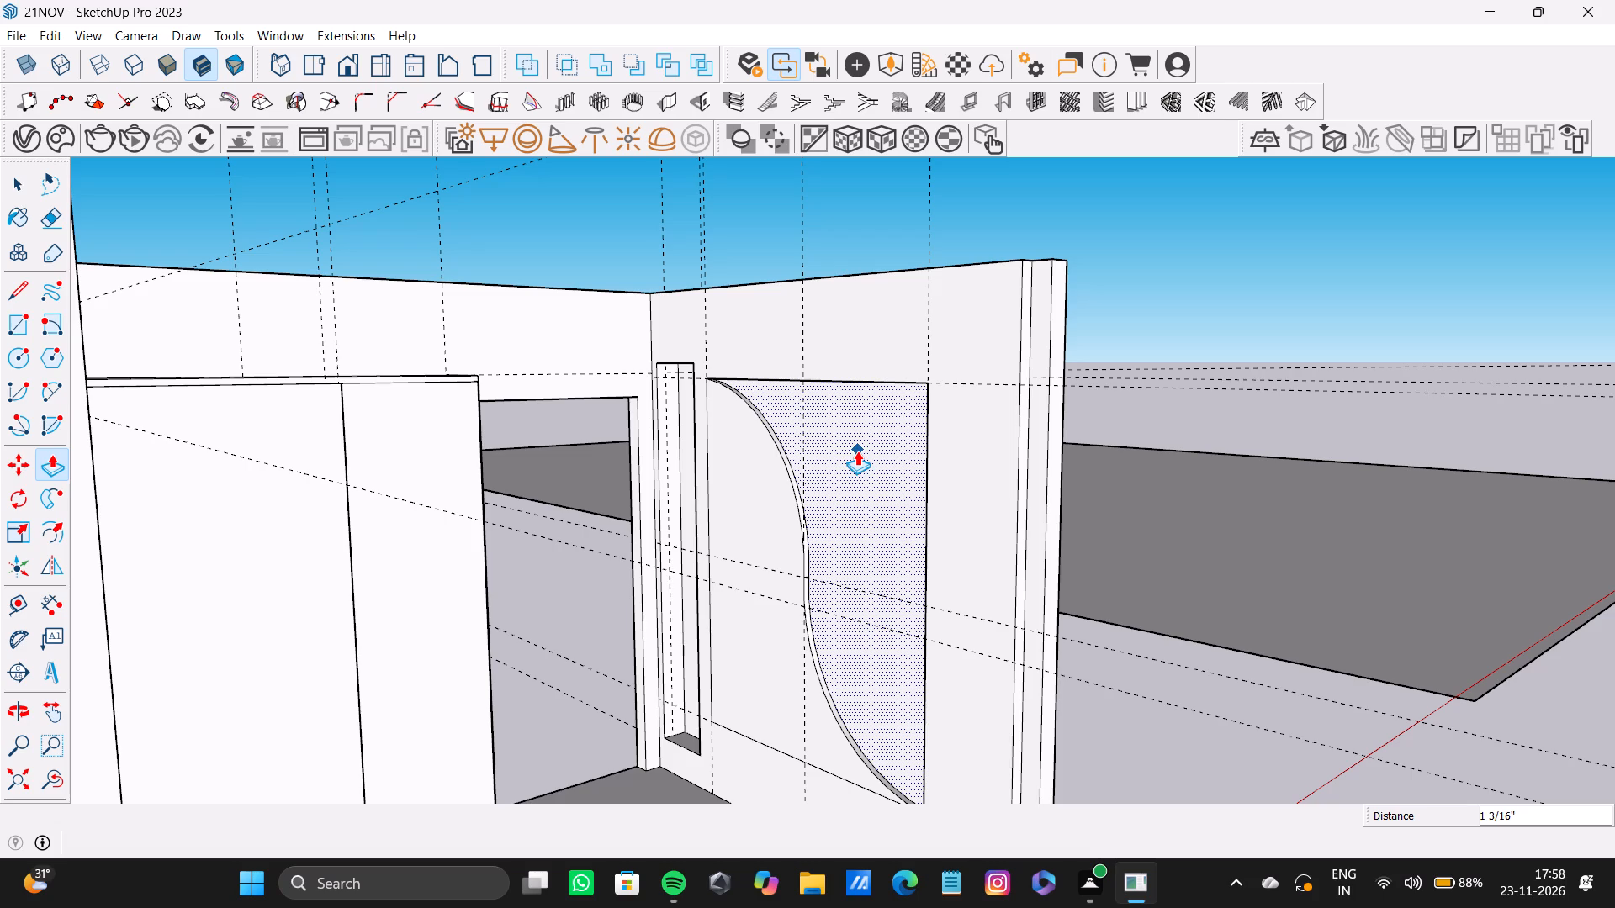
{"action": "left_click", "coordinate": [13, 776]}
Examine the recessed S-curved shape, niche, wardrobe, doorway and slatted wall from several angles around the room.
{"action": "middle_click_drag", "start_coordinate": [766, 614], "coordinate": [774, 647]}
{"action": "scroll", "coordinate": [693, 514], "scroll_direction": "up", "scroll_amount": 6}
{"action": "scroll", "coordinate": [686, 382], "scroll_direction": "down", "scroll_amount": 4}
{"action": "middle_click_drag", "start_coordinate": [687, 377], "coordinate": [676, 553], "text": "shift"}
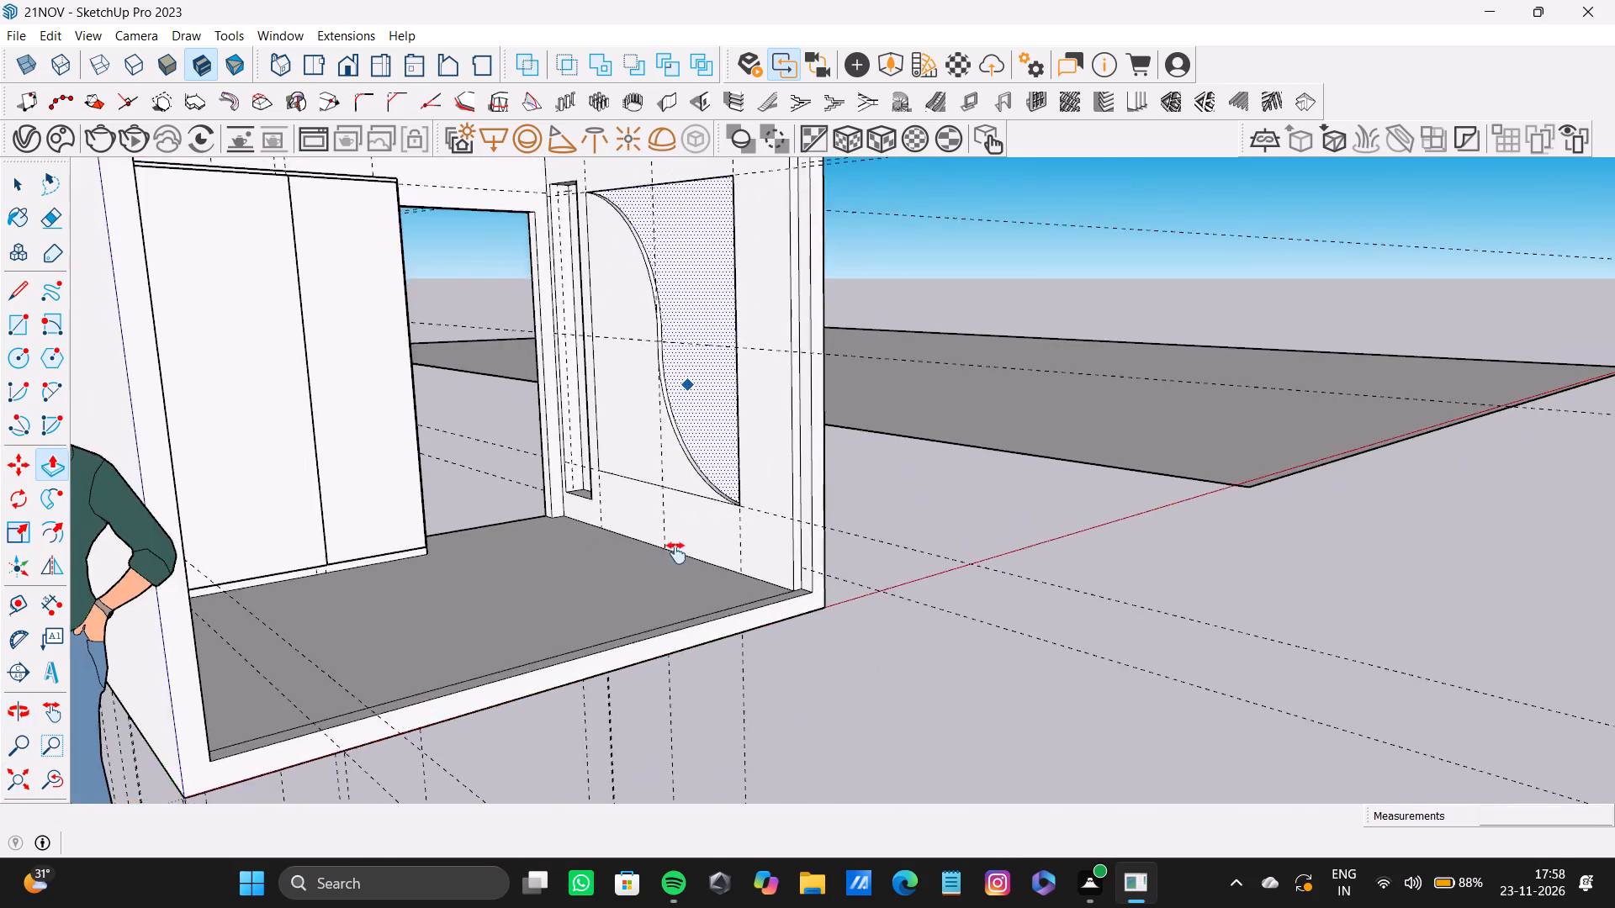
{"action": "middle_click_drag", "start_coordinate": [676, 553], "coordinate": [776, 725], "text": "shift"}
{"action": "scroll", "coordinate": [524, 698], "scroll_direction": "up", "scroll_amount": 4}
{"action": "scroll", "coordinate": [598, 583], "scroll_direction": "down", "scroll_amount": 5}
{"action": "scroll", "coordinate": [600, 571], "scroll_direction": "up", "scroll_amount": 1}
{"action": "middle_click_drag", "start_coordinate": [600, 571], "coordinate": [600, 600], "text": "shift"}
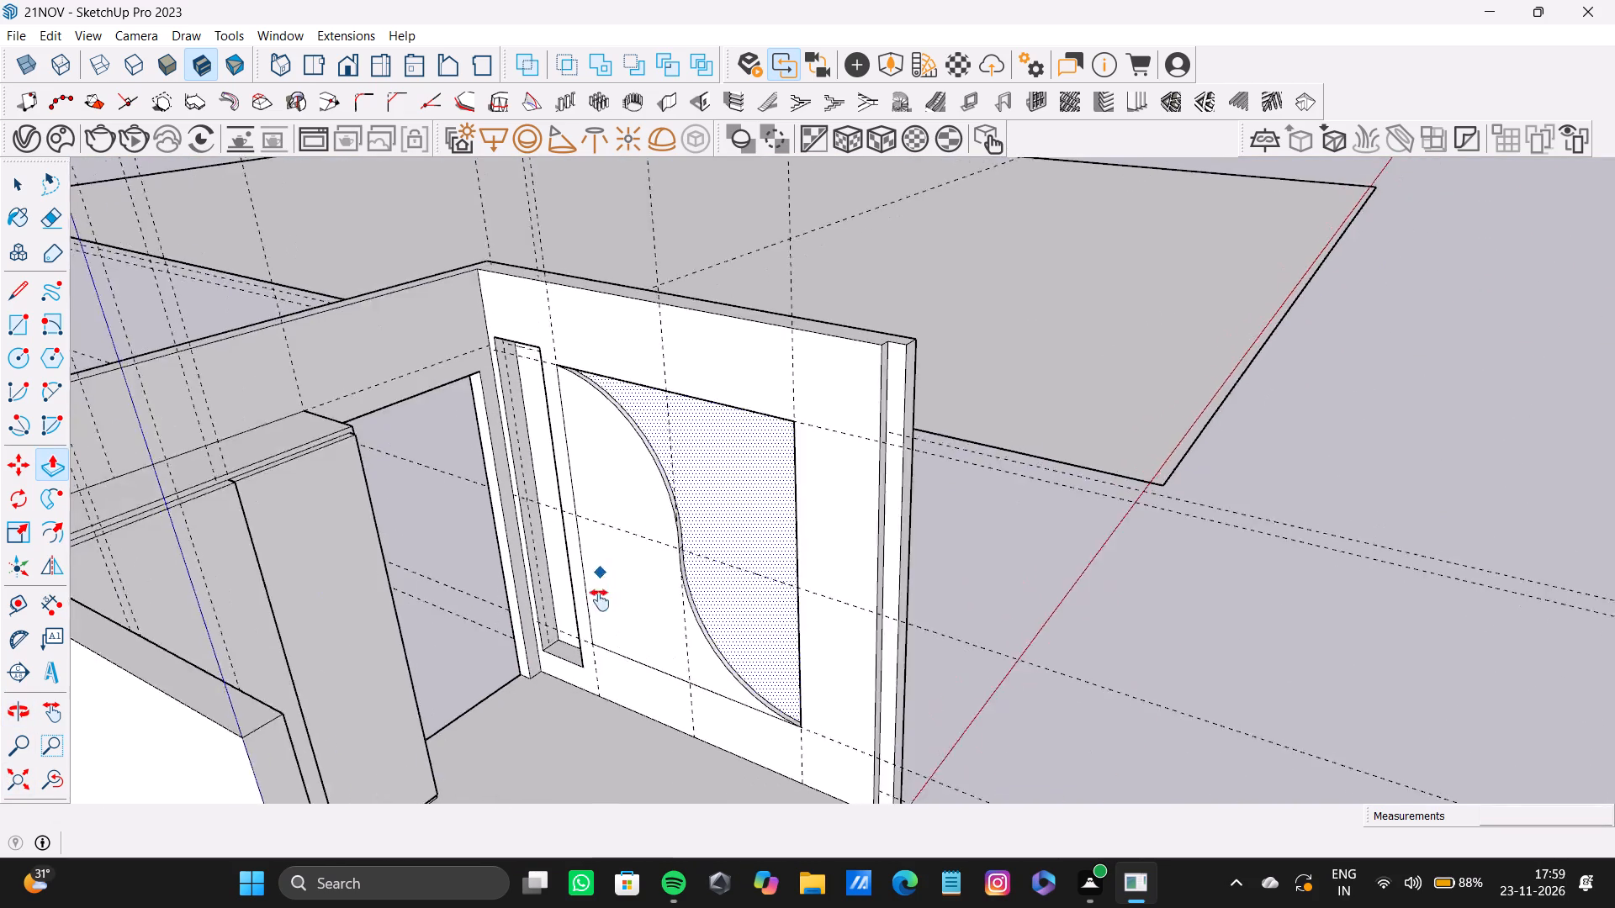
{"action": "middle_click_drag", "start_coordinate": [600, 600], "coordinate": [507, 582], "text": "shift"}
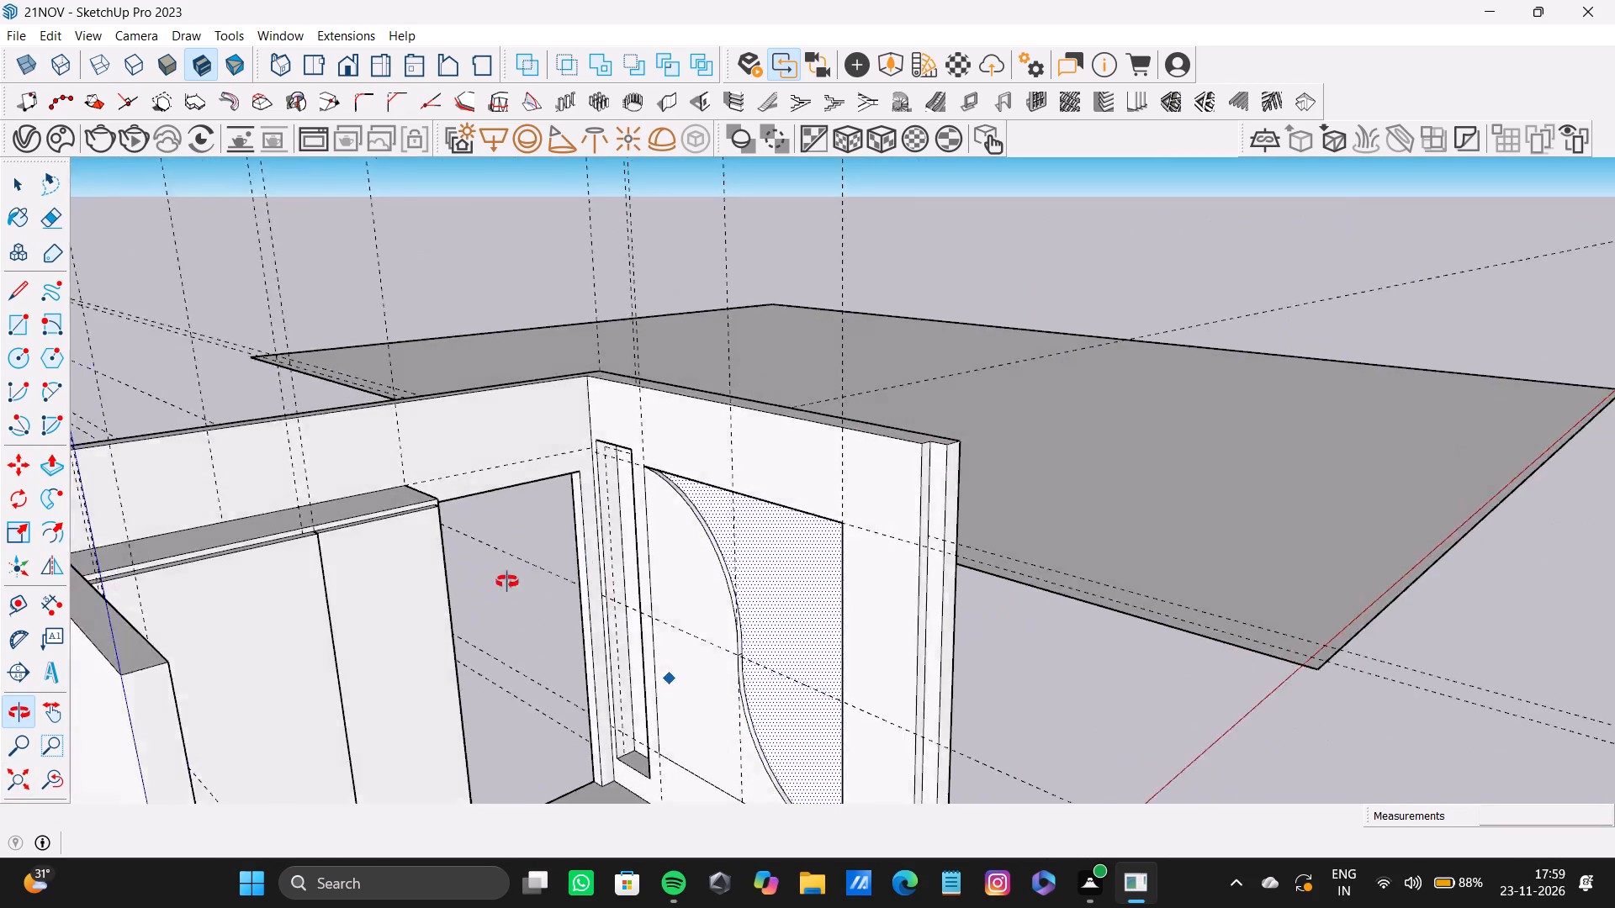
{"action": "middle_click_drag", "start_coordinate": [507, 582], "coordinate": [385, 532], "text": "shift"}
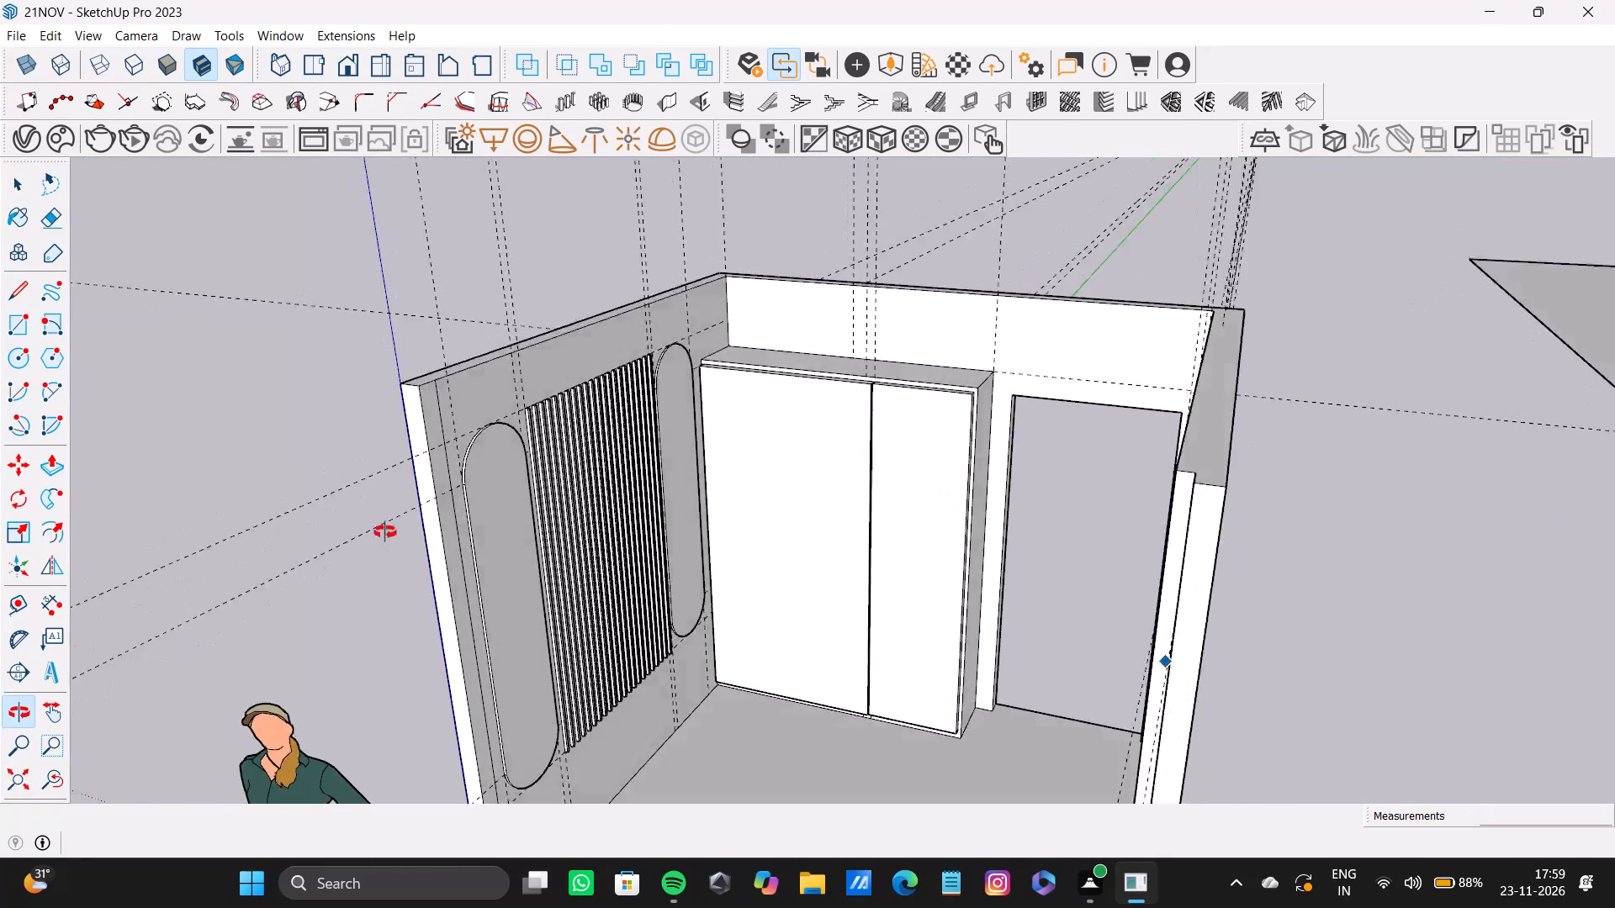
{"action": "middle_click_drag", "start_coordinate": [385, 532], "coordinate": [400, 488], "text": "shift"}
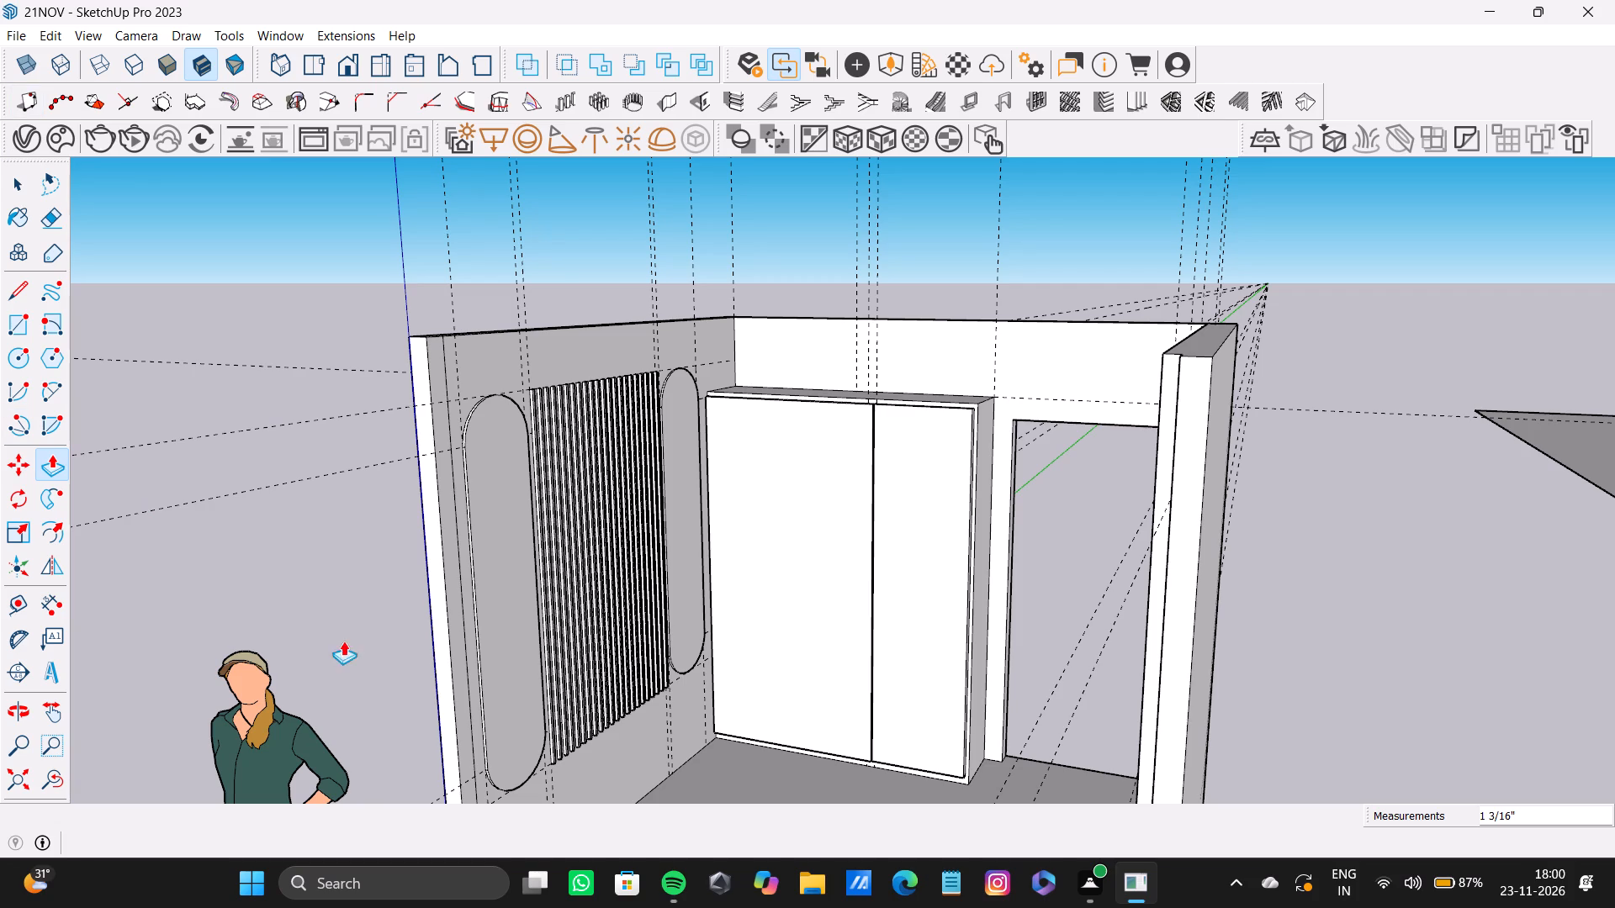
{"action": "scroll", "coordinate": [729, 656], "scroll_direction": "down", "scroll_amount": 4}
{"action": "middle_click_drag", "start_coordinate": [744, 655], "coordinate": [842, 592]}
{"action": "scroll", "coordinate": [747, 660], "scroll_direction": "down", "scroll_amount": 1}
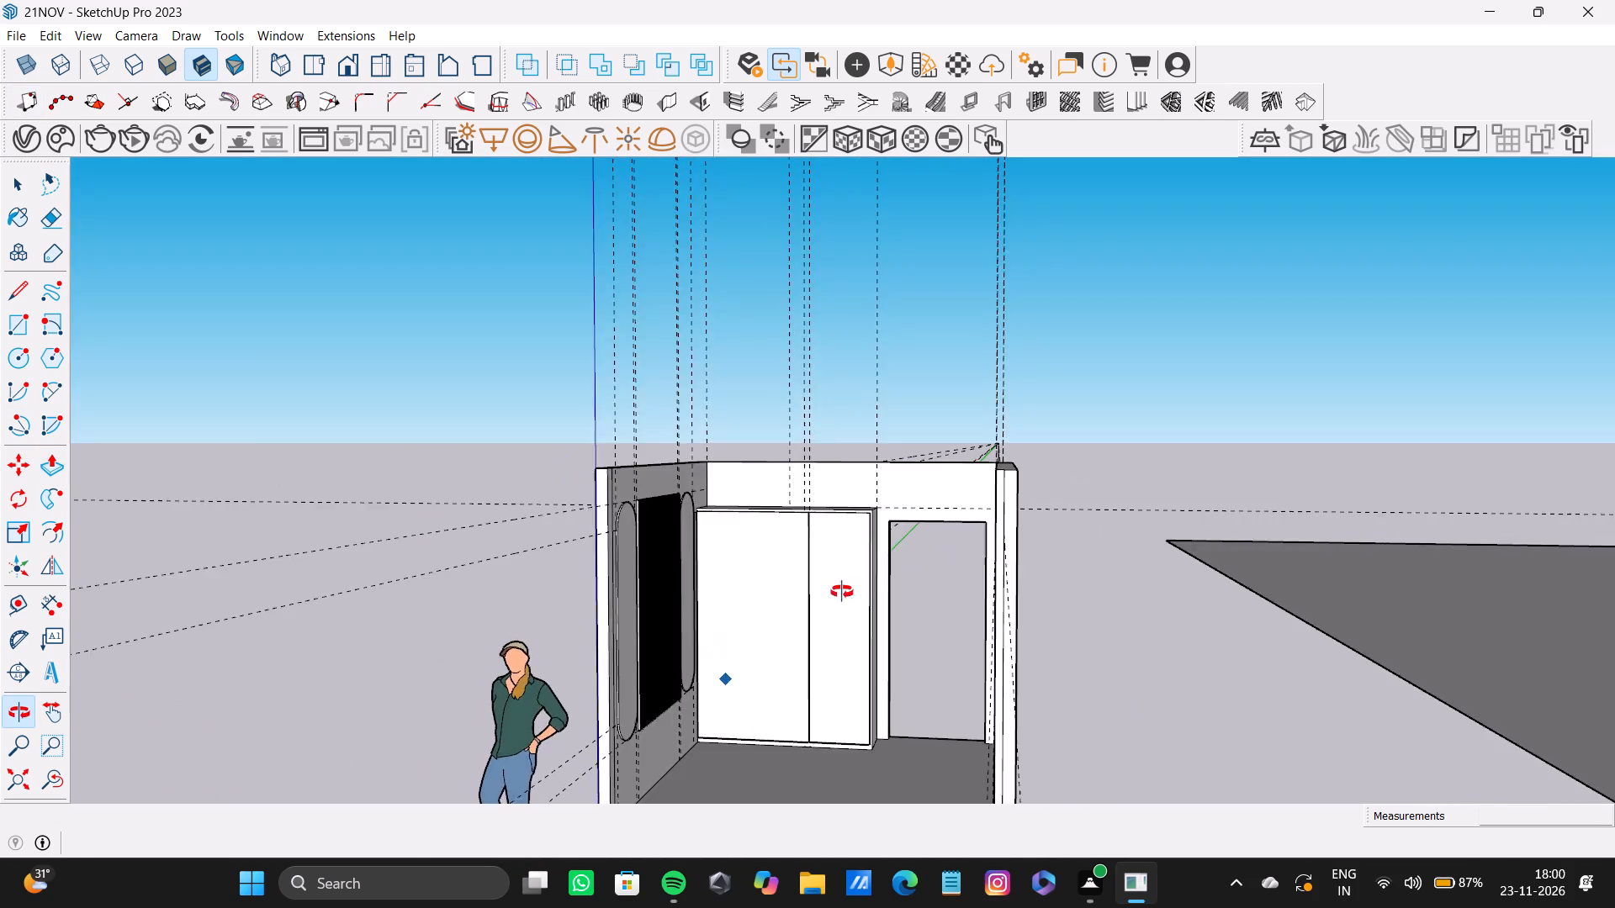
{"action": "middle_click_drag", "start_coordinate": [842, 592], "coordinate": [1369, 819]}
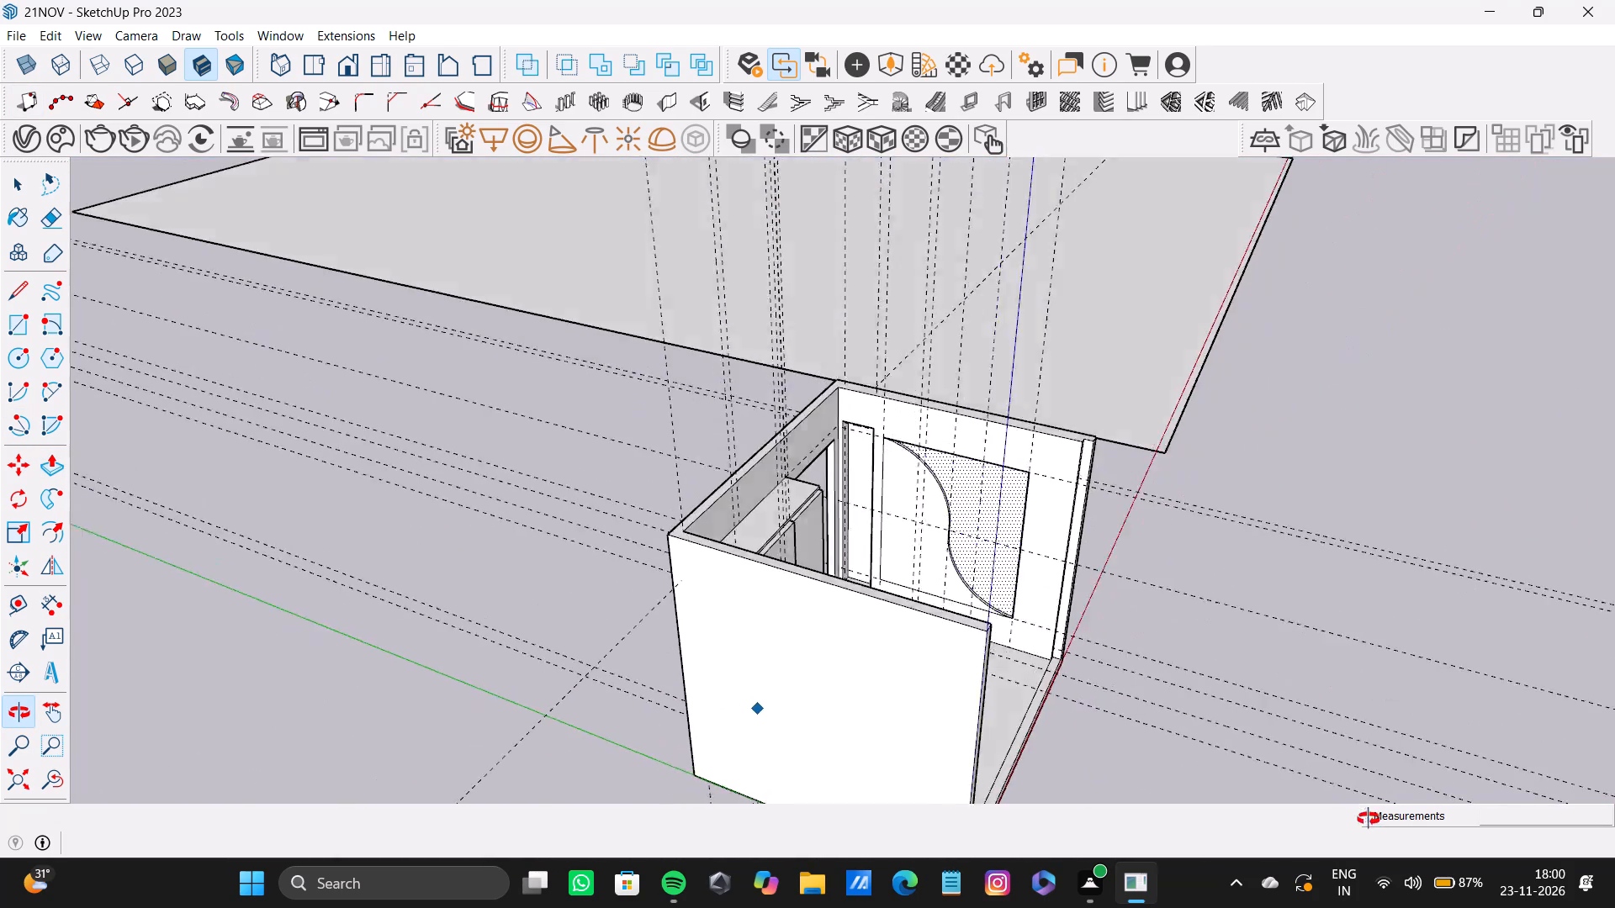
{"action": "middle_click_drag", "start_coordinate": [1369, 819], "coordinate": [1093, 492]}
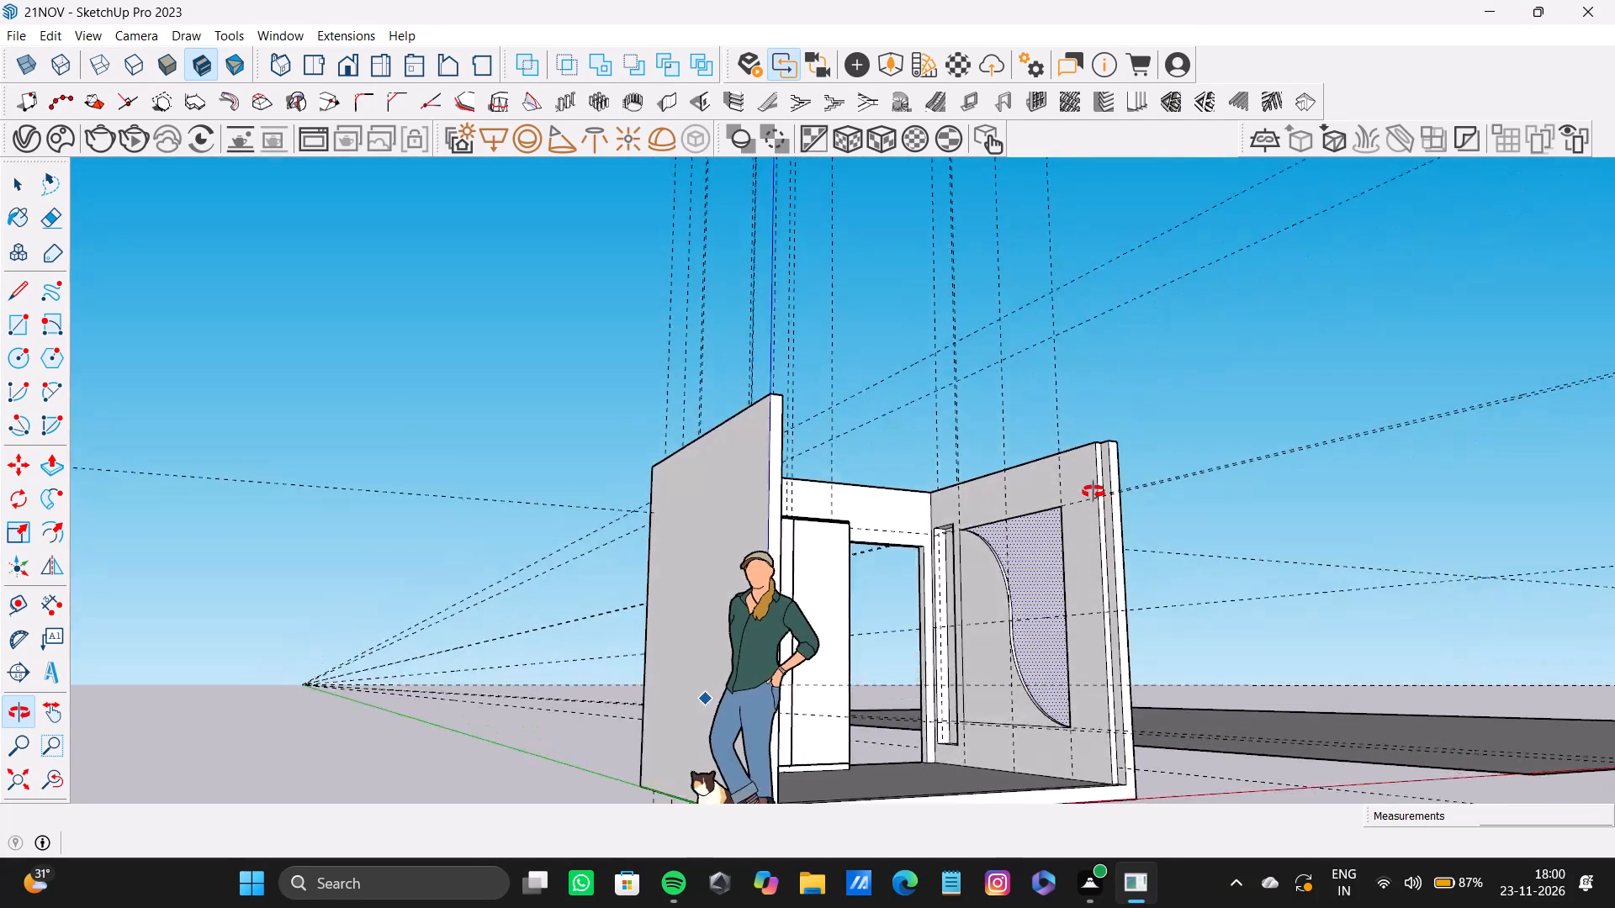
{"action": "middle_click_drag", "start_coordinate": [1093, 492], "coordinate": [1088, 483]}
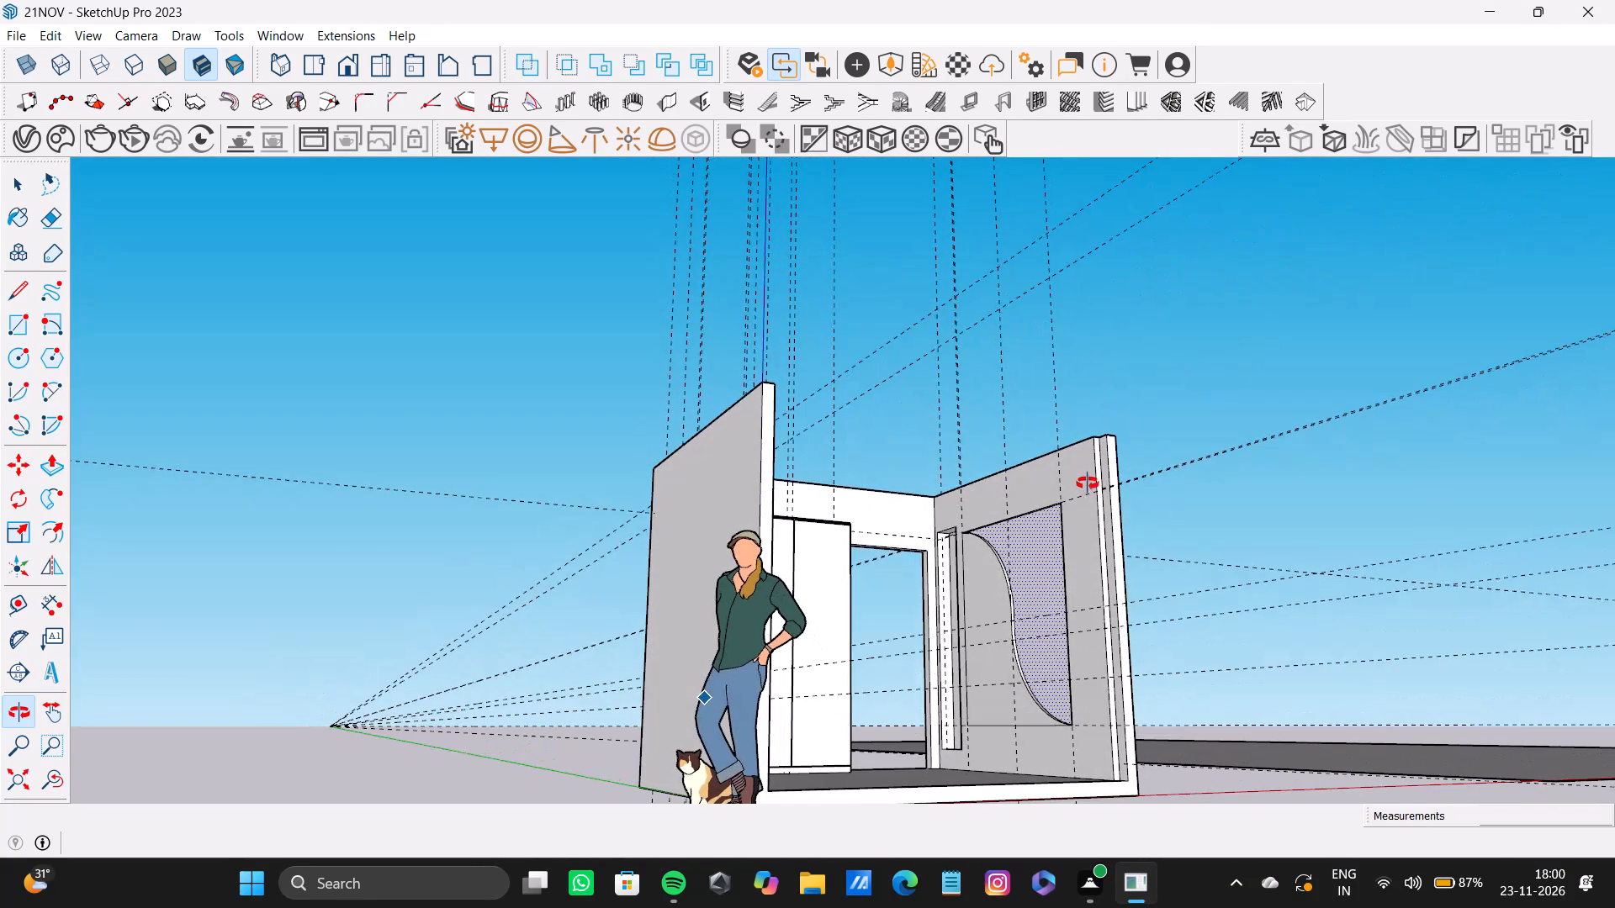
{"action": "middle_click_drag", "start_coordinate": [1088, 483], "coordinate": [931, 565]}
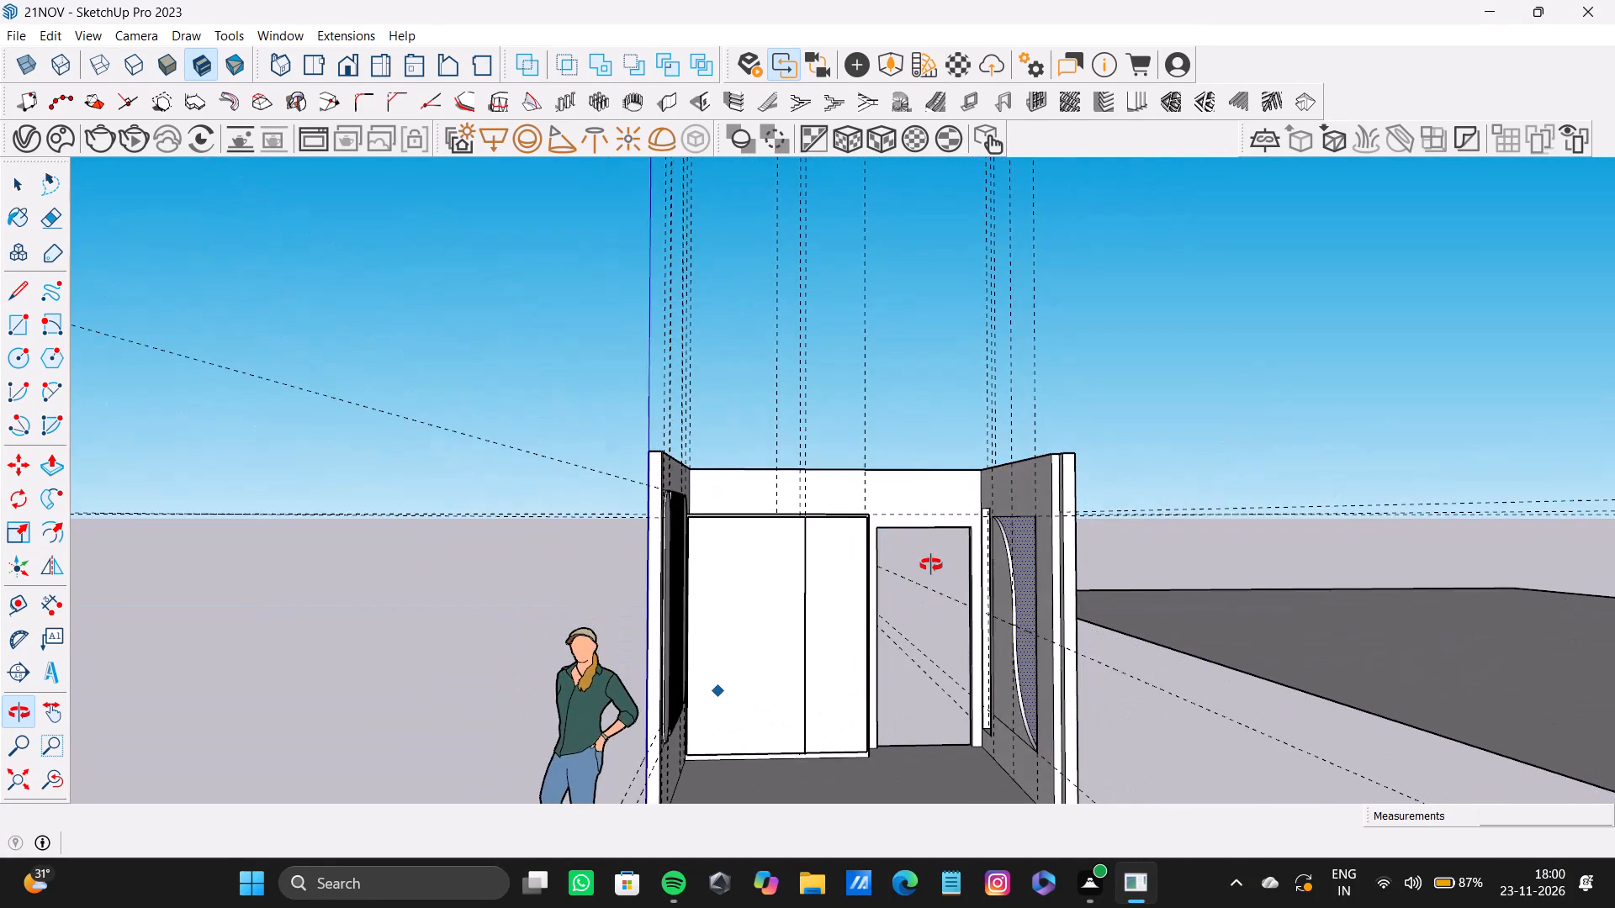
{"action": "middle_click_drag", "start_coordinate": [931, 565], "coordinate": [933, 569]}
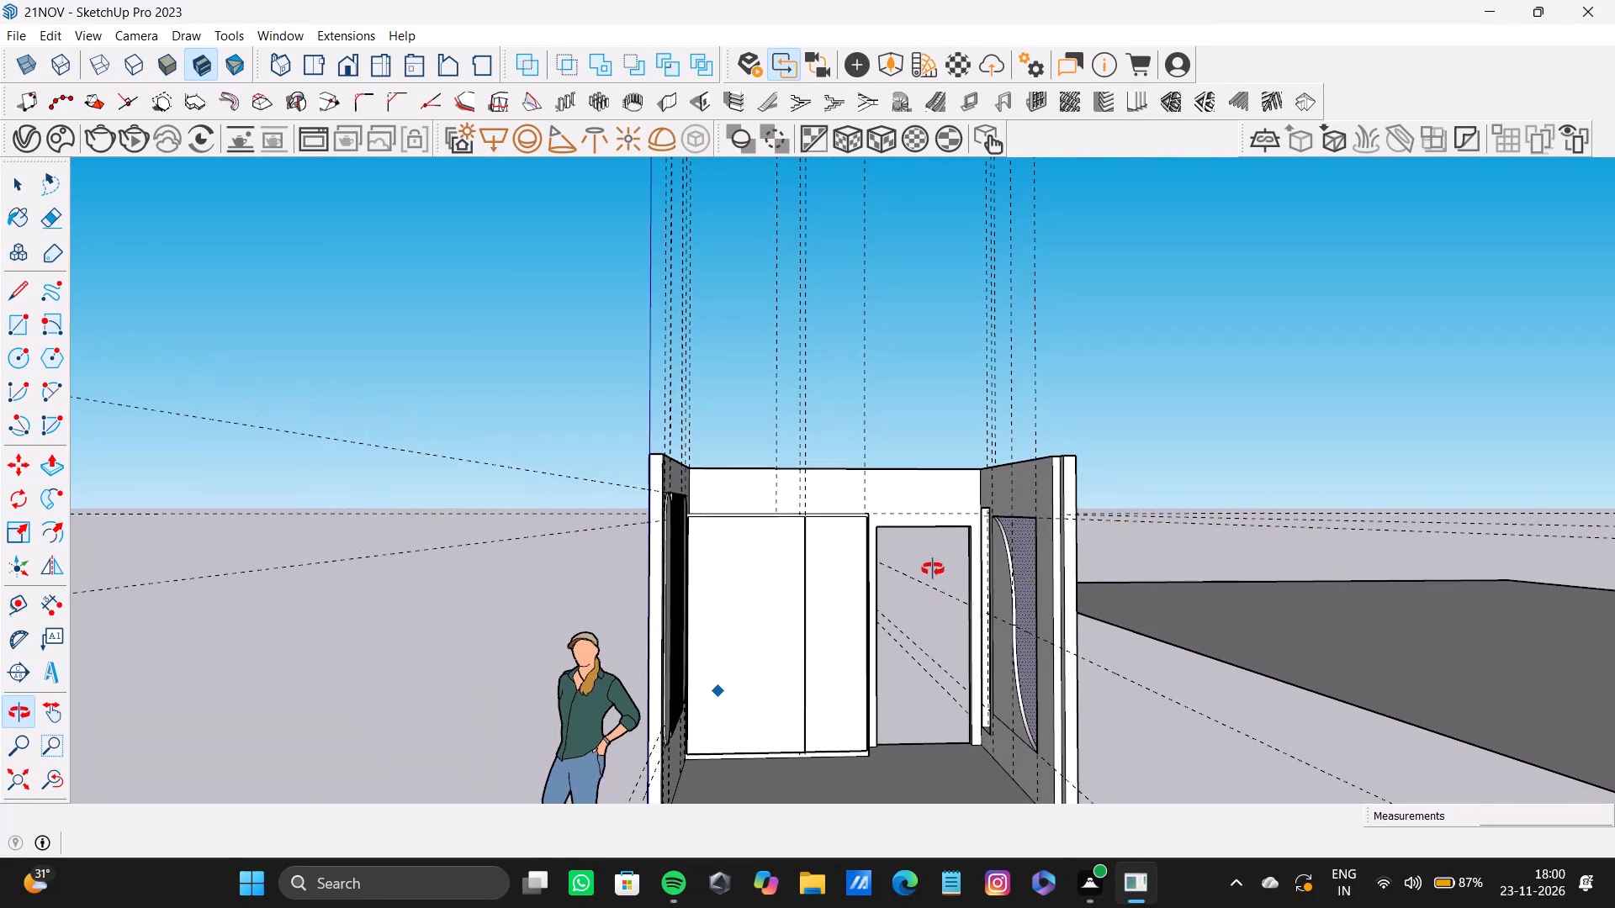
{"action": "middle_click_drag", "start_coordinate": [933, 569], "coordinate": [932, 567]}
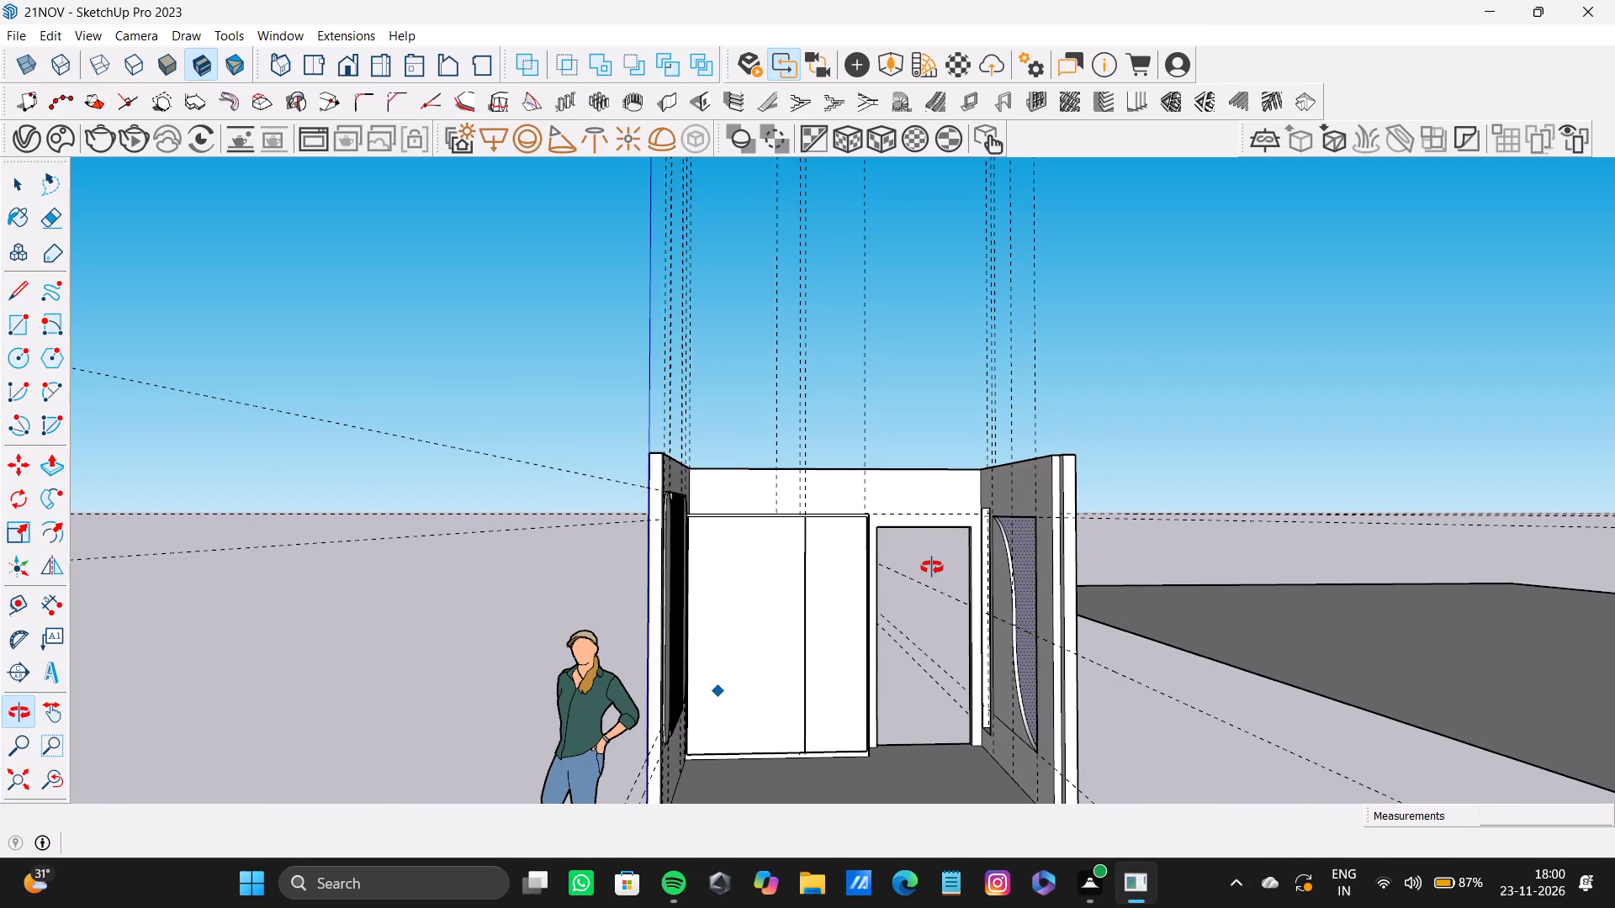
{"action": "middle_click_drag", "start_coordinate": [932, 567], "coordinate": [930, 568]}
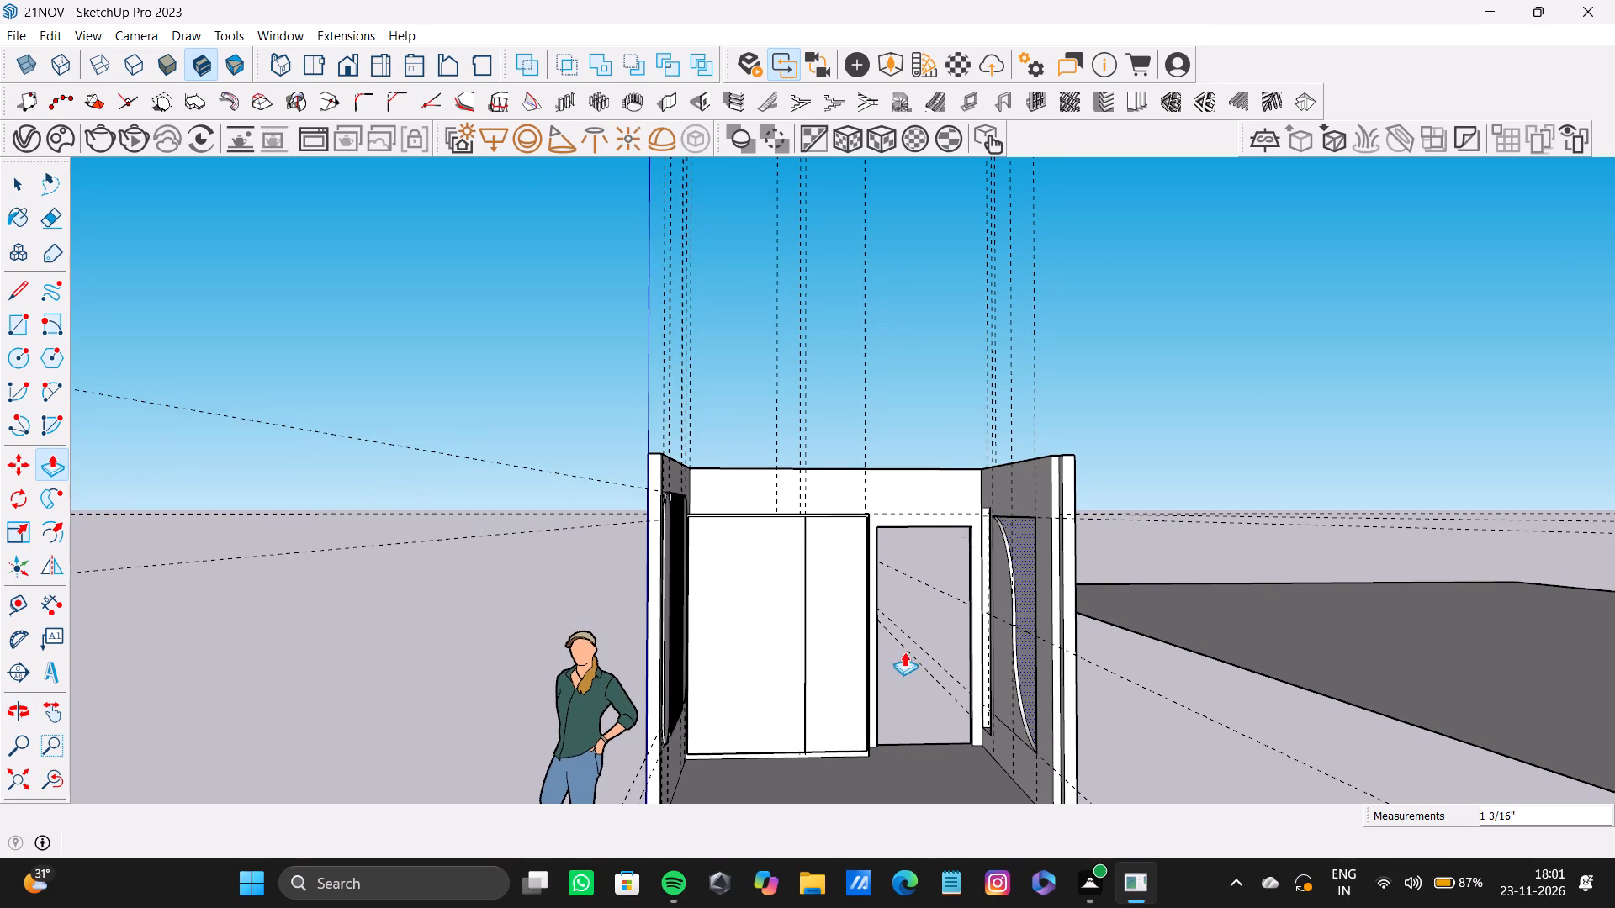
{"action": "scroll", "coordinate": [889, 636], "scroll_direction": "up", "scroll_amount": 5}
{"action": "scroll", "coordinate": [895, 600], "scroll_direction": "down", "scroll_amount": 4}
{"action": "middle_click_drag", "start_coordinate": [904, 586], "coordinate": [1120, 726], "text": "shift"}
{"action": "scroll", "coordinate": [1120, 726], "scroll_direction": "down", "scroll_amount": 1}
{"action": "scroll", "coordinate": [876, 414], "scroll_direction": "up", "scroll_amount": 4}
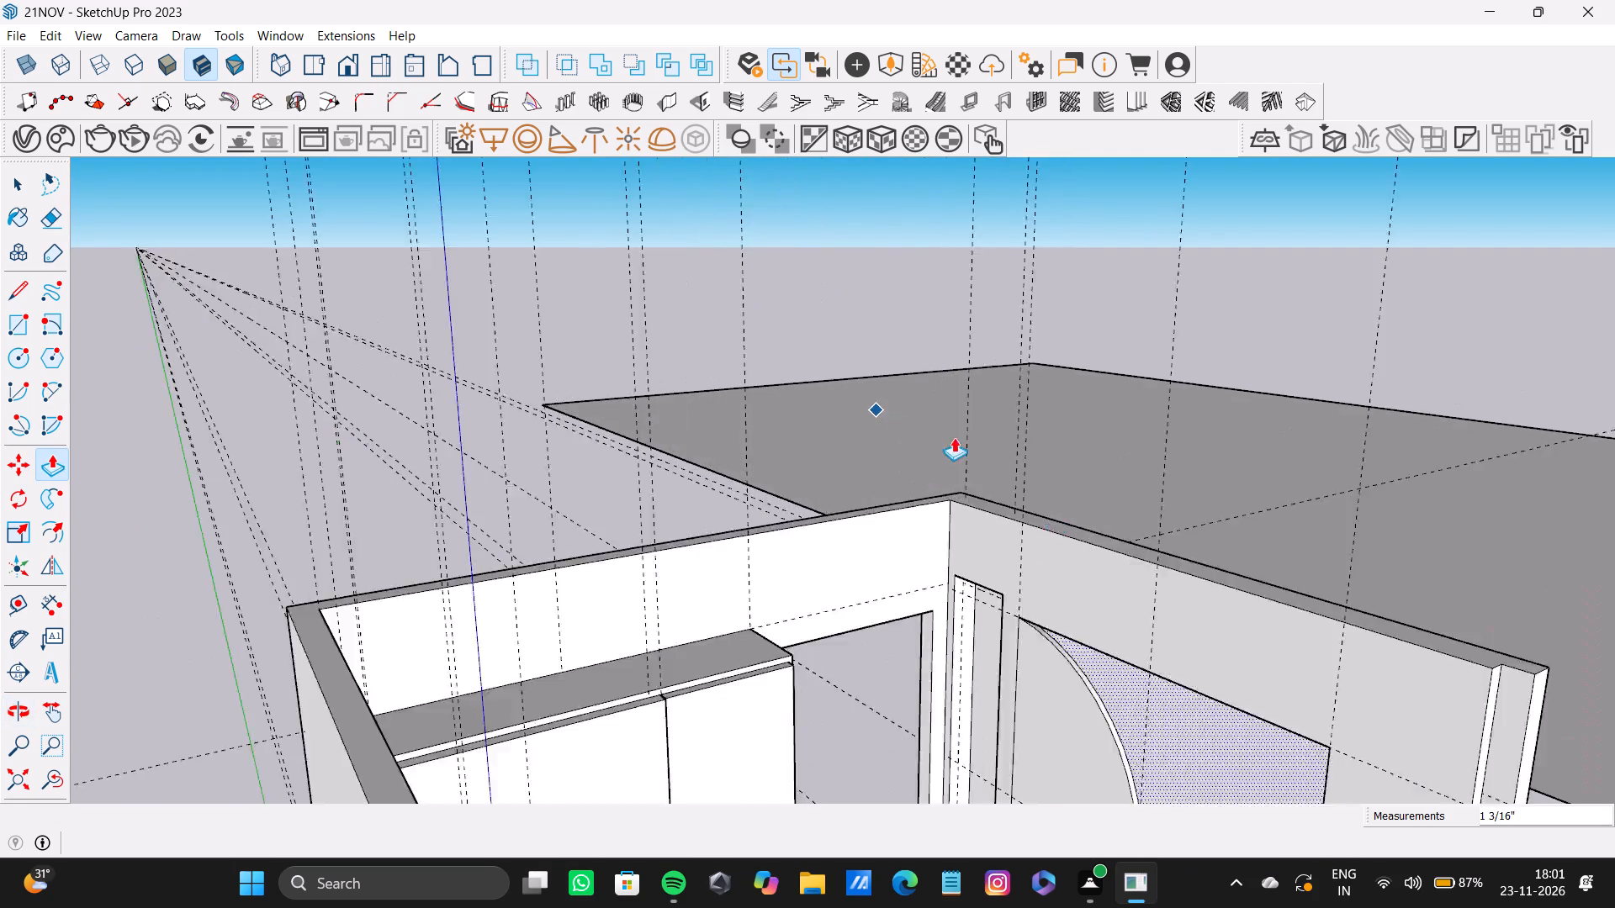
{"action": "scroll", "coordinate": [1178, 740], "scroll_direction": "down", "scroll_amount": 14}
{"action": "middle_click_drag", "start_coordinate": [1139, 708], "coordinate": [904, 409], "text": "shift"}
{"action": "scroll", "coordinate": [966, 483], "scroll_direction": "up", "scroll_amount": 9}
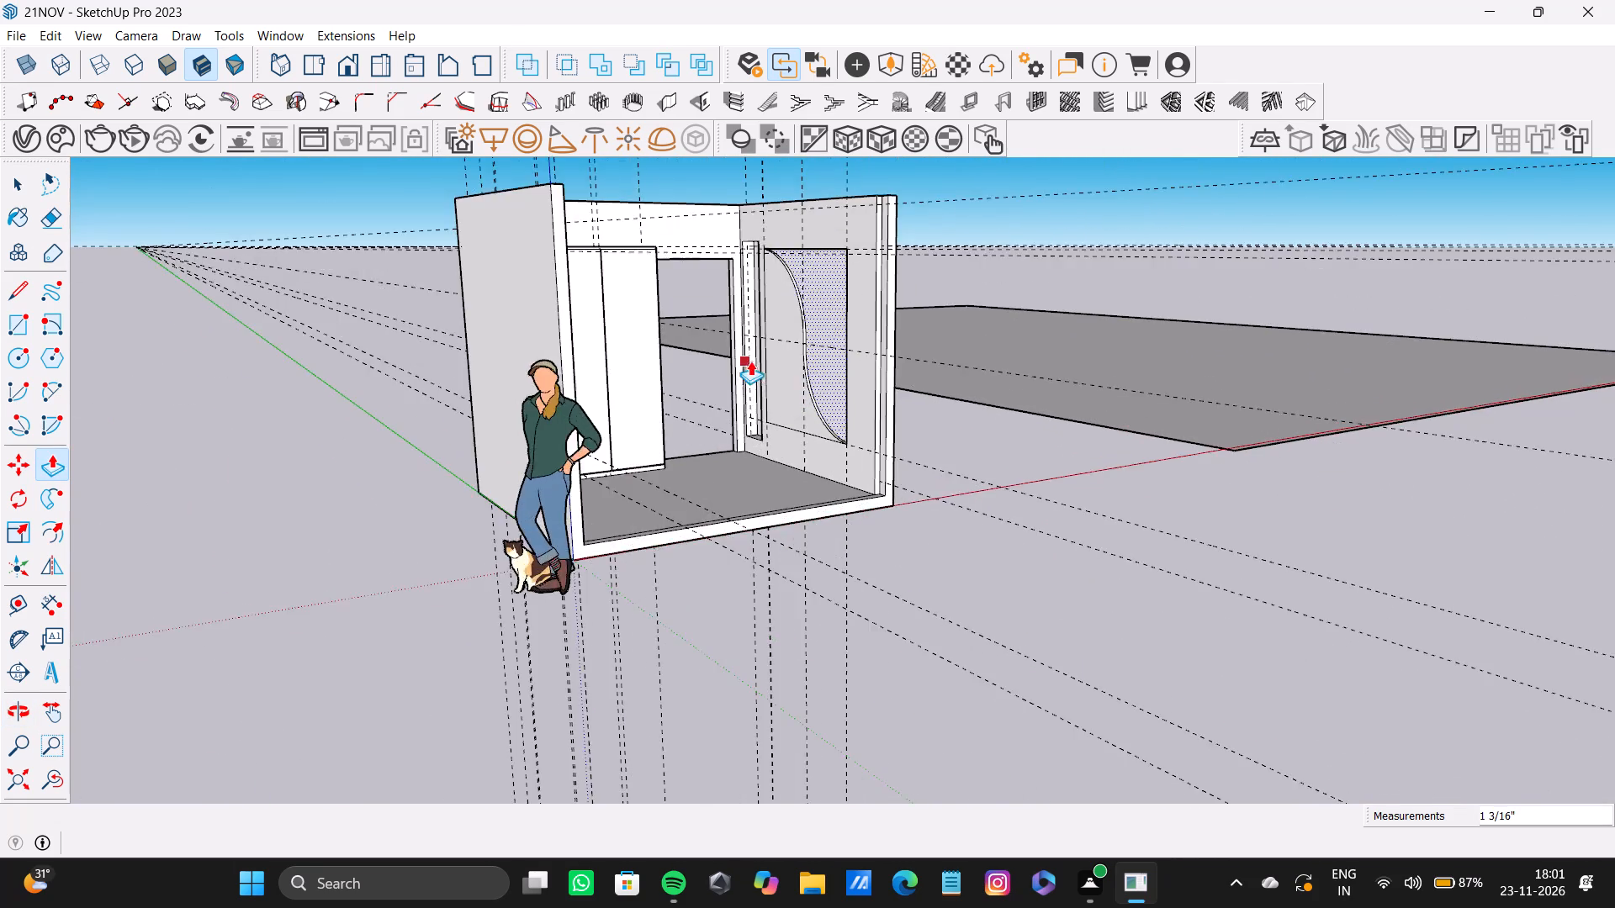
{"action": "middle_click_drag", "start_coordinate": [816, 352], "coordinate": [1093, 634], "text": "shift"}
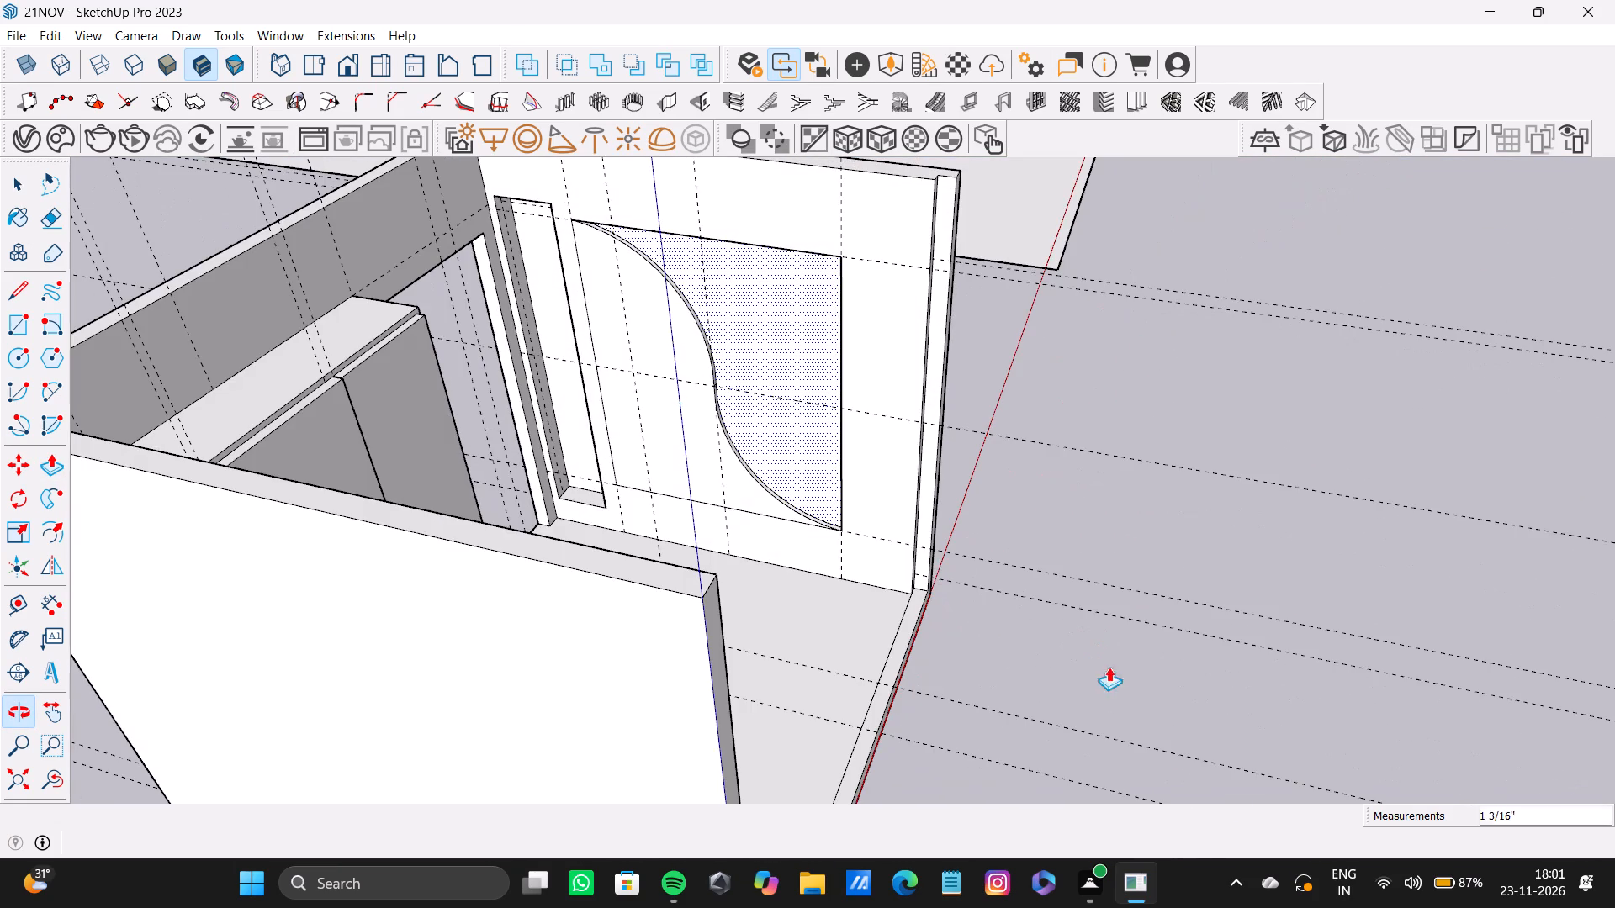
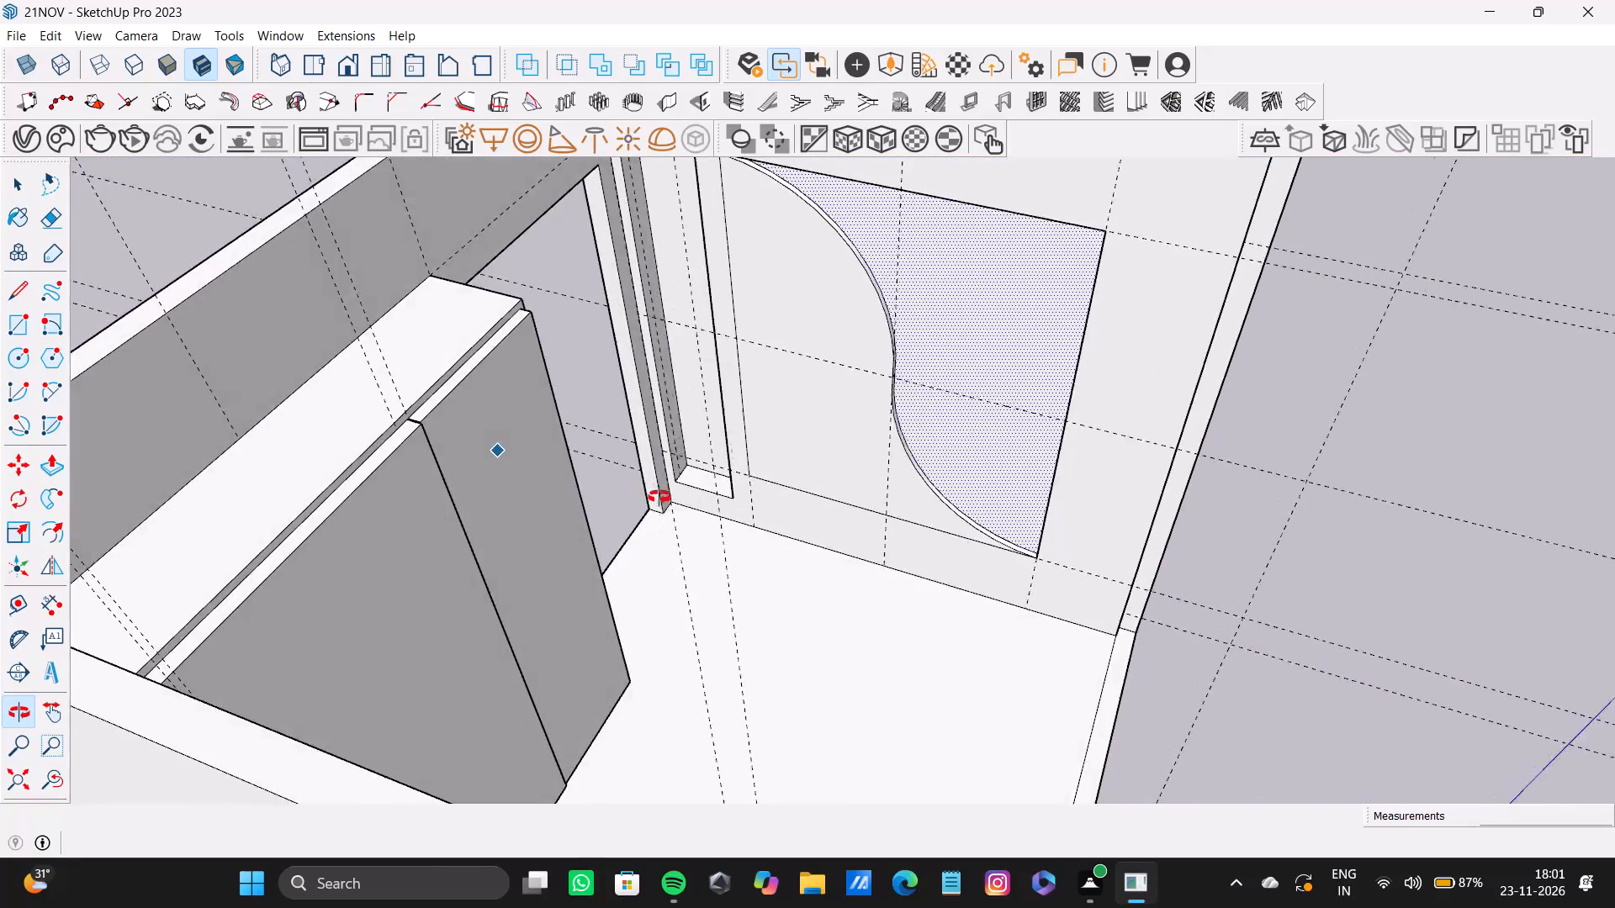
Adjust the wall niche's bottom face with Push/Pull, raising it and lowering it back to just above the floor near the lower guide.
{"action": "scroll", "coordinate": [680, 491], "scroll_direction": "up", "scroll_amount": 4}
{"action": "key", "text": "space"}
{"action": "left_click", "coordinate": [655, 489]}
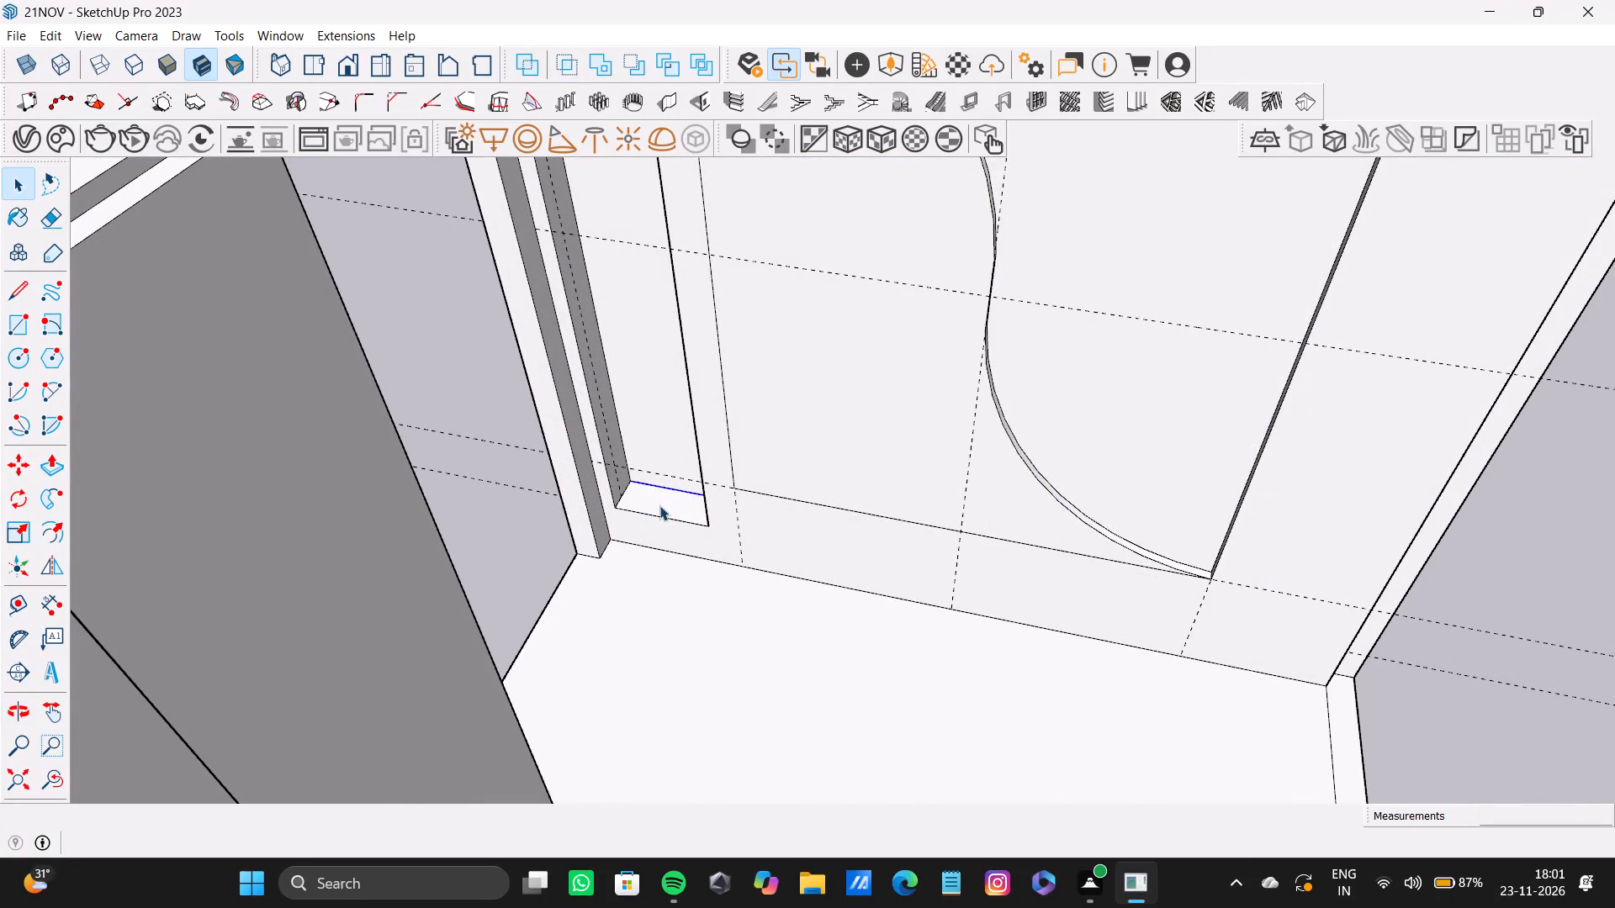
{"action": "left_click", "coordinate": [659, 505]}
{"action": "key", "text": "p"}
{"action": "left_click_drag", "start_coordinate": [662, 507], "coordinate": [662, 515]}
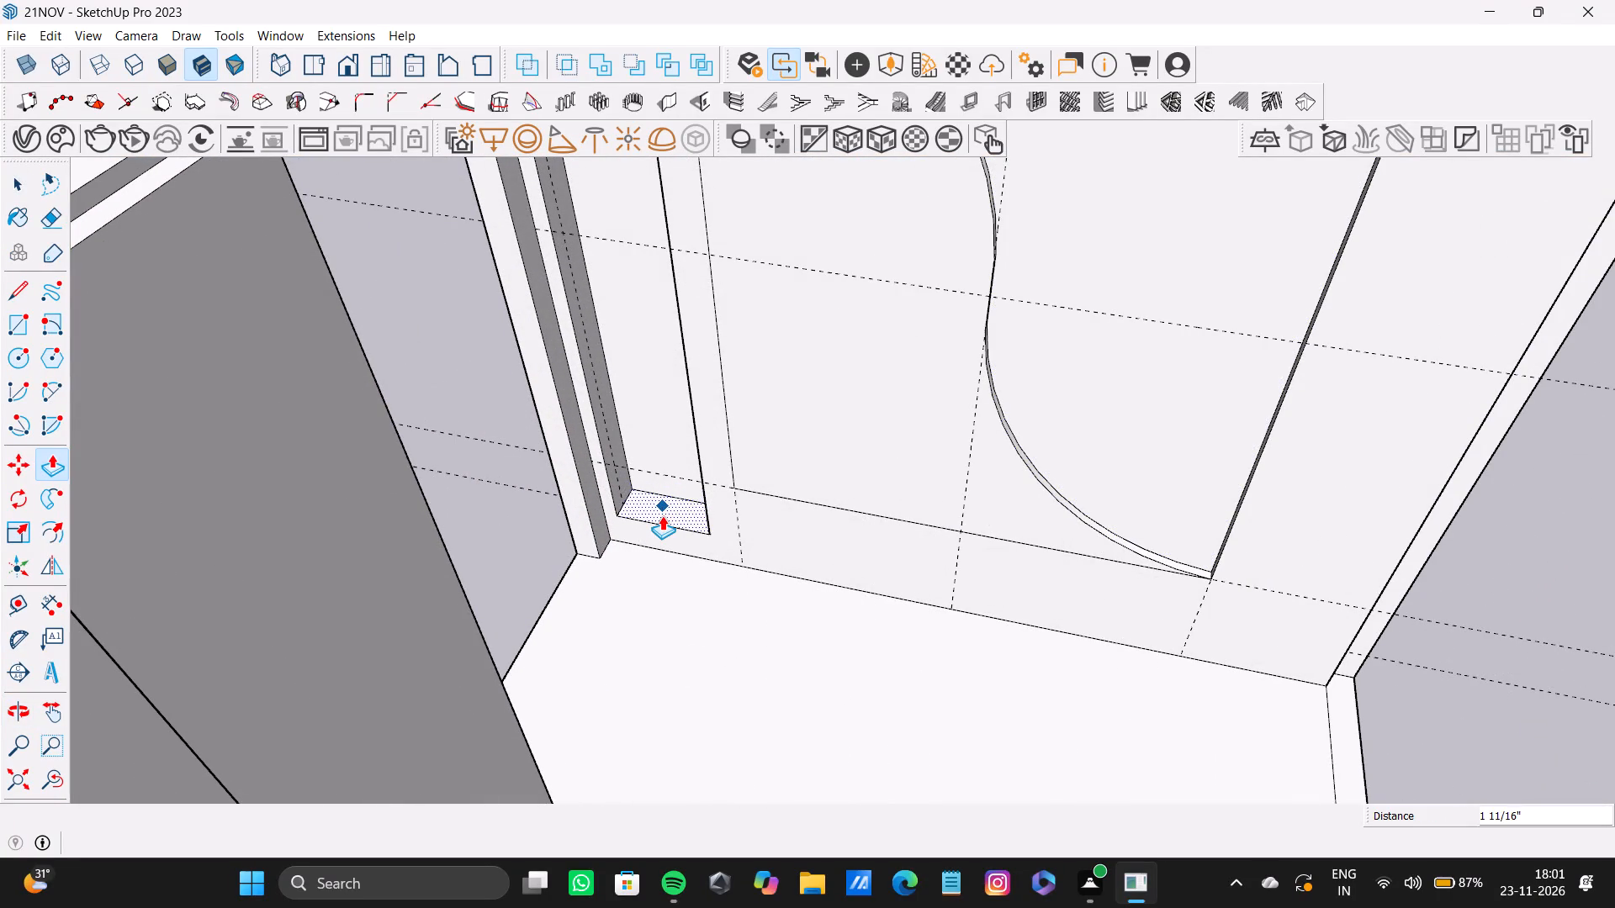
{"action": "left_click_drag", "start_coordinate": [662, 515], "coordinate": [673, 466]}
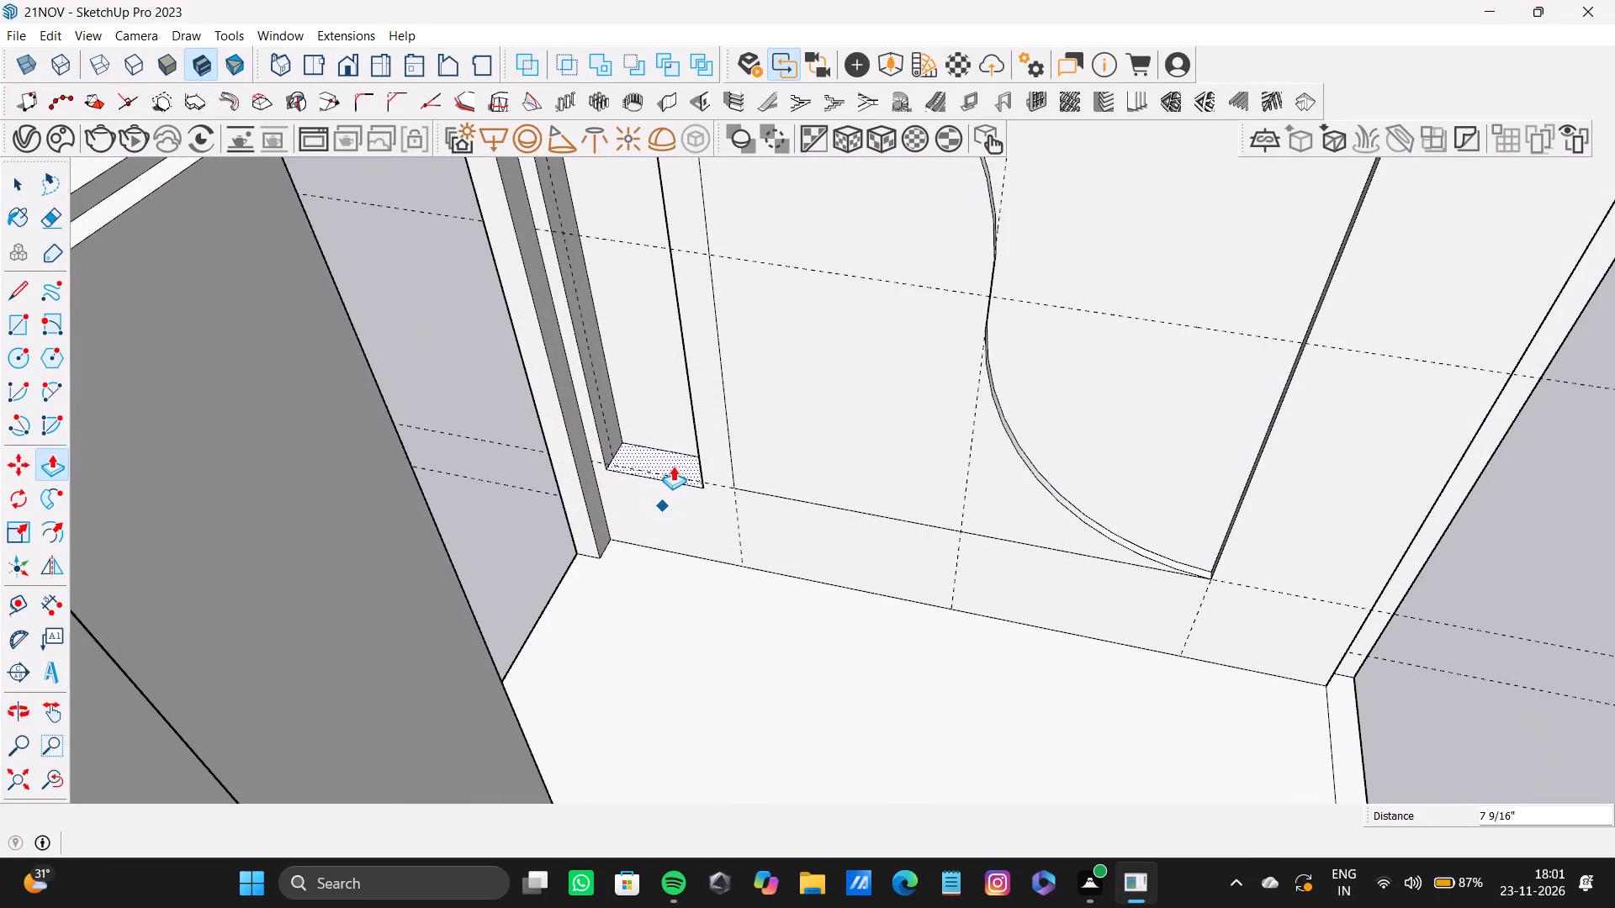
{"action": "left_click_drag", "start_coordinate": [673, 466], "coordinate": [615, 288]}
{"action": "scroll", "coordinate": [611, 303], "scroll_direction": "down", "scroll_amount": 5}
{"action": "middle_click_drag", "start_coordinate": [624, 249], "coordinate": [553, 270], "text": "shift"}
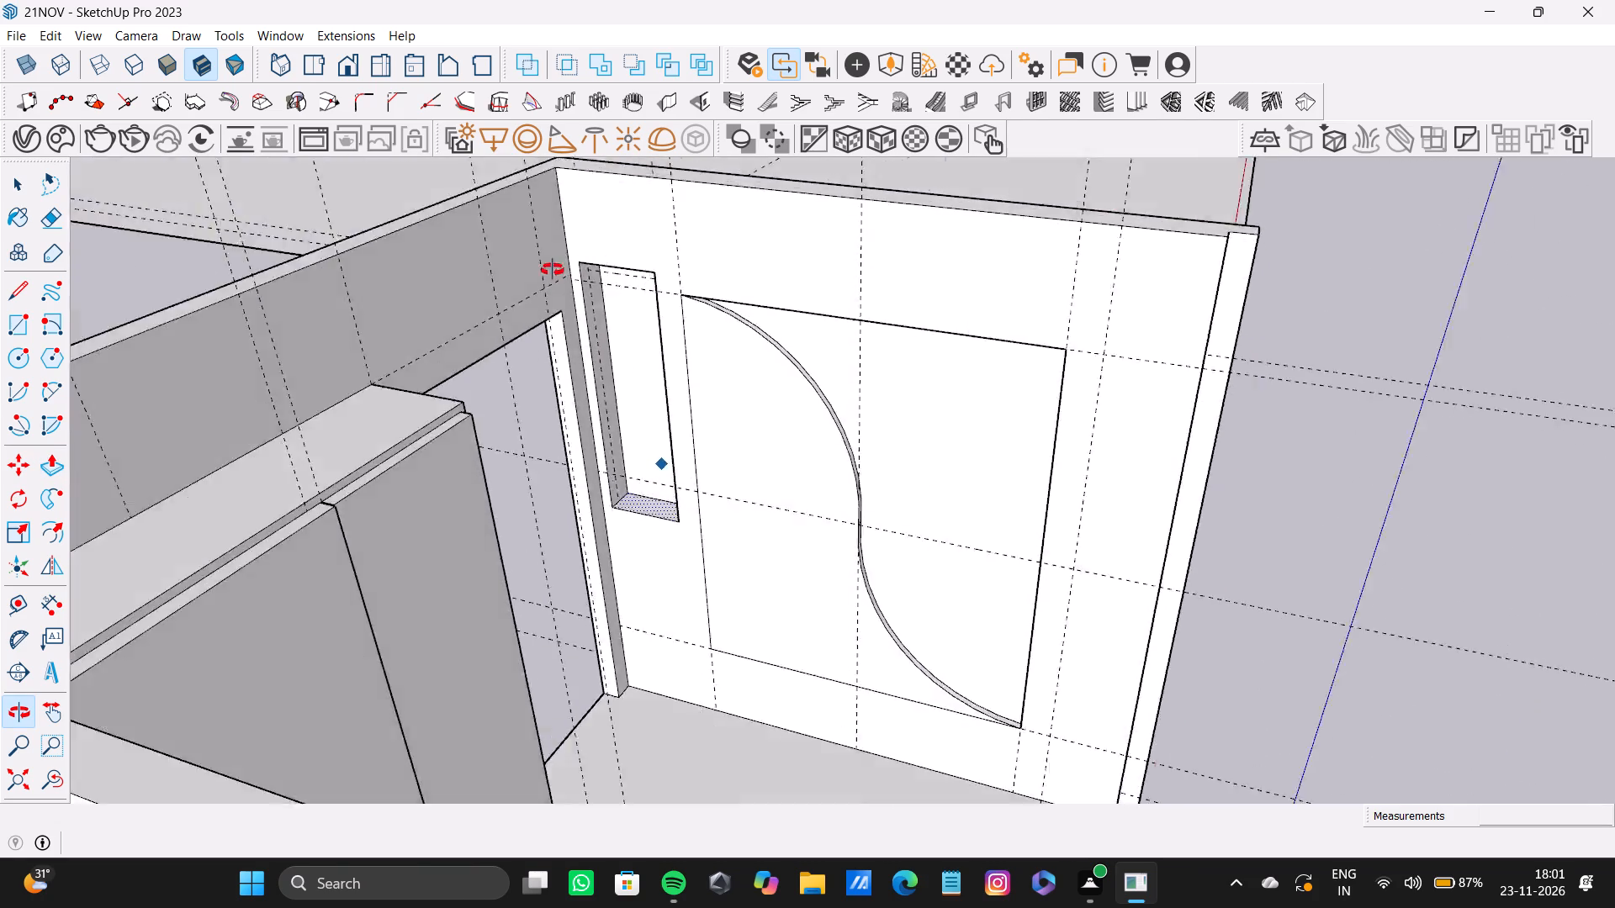
{"action": "middle_click_drag", "start_coordinate": [553, 270], "coordinate": [698, 388], "text": "shift"}
{"action": "scroll", "coordinate": [601, 512], "scroll_direction": "up", "scroll_amount": 8}
{"action": "left_click_drag", "start_coordinate": [636, 531], "coordinate": [662, 712]}
{"action": "scroll", "coordinate": [663, 696], "scroll_direction": "down", "scroll_amount": 1, "text": "shift"}
{"action": "middle_click_drag", "start_coordinate": [663, 696], "coordinate": [580, 427], "text": "shift"}
{"action": "middle_click", "coordinate": [580, 425], "text": "shift"}
{"action": "scroll", "coordinate": [588, 455], "scroll_direction": "up", "scroll_amount": 4}
{"action": "left_click_drag", "start_coordinate": [590, 455], "coordinate": [603, 586]}
{"action": "scroll", "coordinate": [603, 586], "scroll_direction": "down", "scroll_amount": 14}
{"action": "middle_click_drag", "start_coordinate": [595, 581], "coordinate": [445, 601], "text": "shift"}
Pull the recessed face beside the S-curve out 1 3/16" so it is flush with the wall.
{"action": "key", "text": "space"}
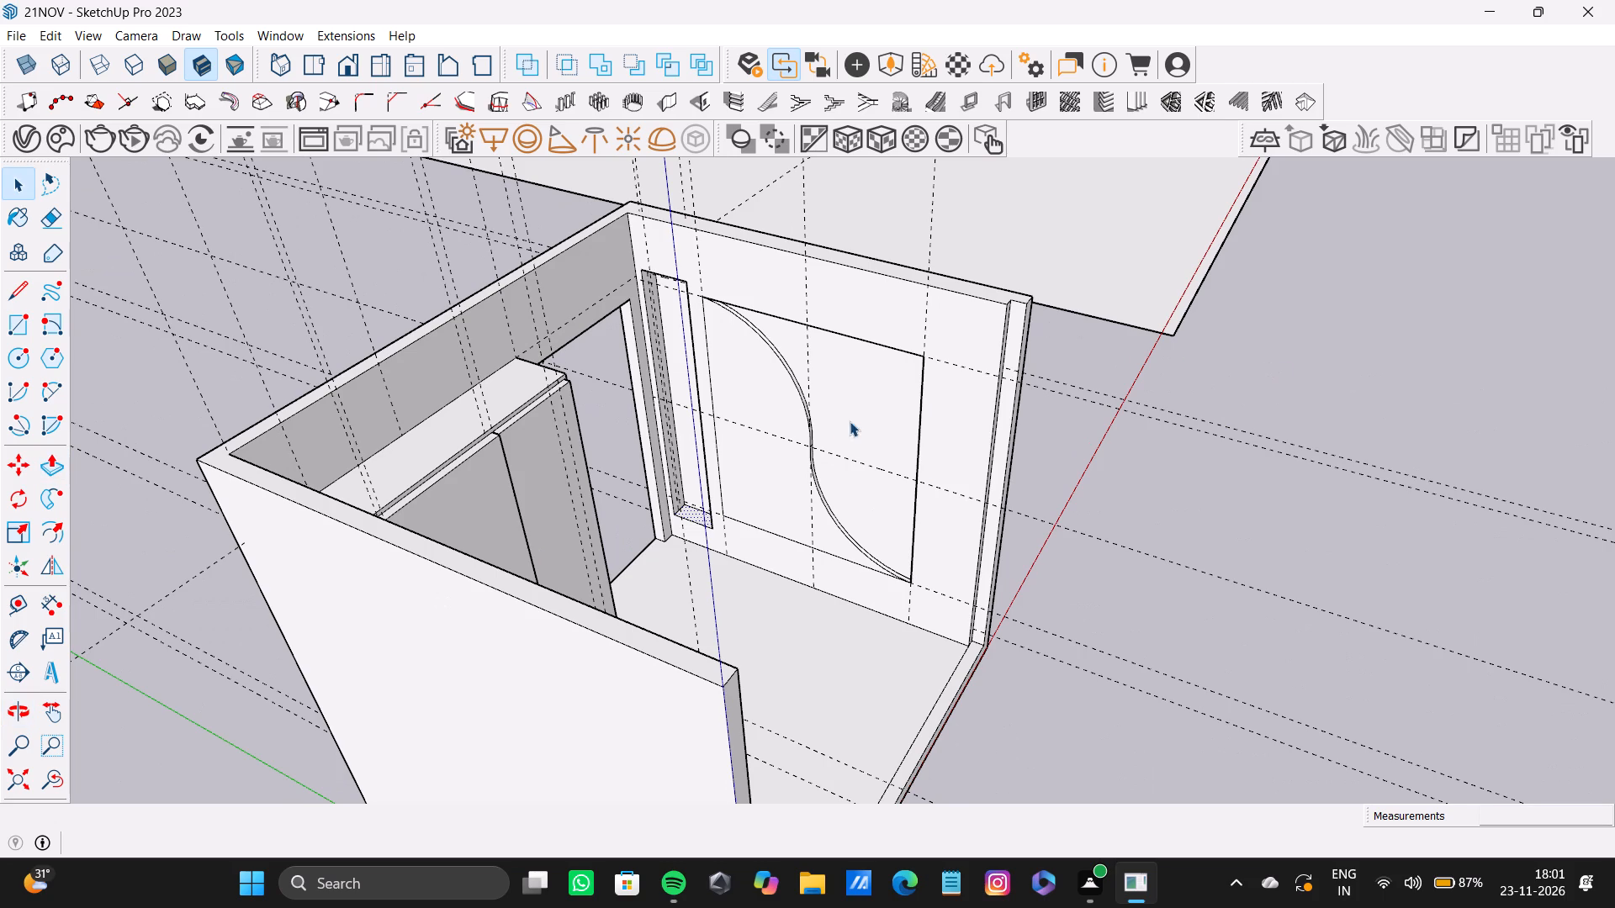
{"action": "left_click", "coordinate": [834, 421]}
{"action": "key", "text": "p"}
{"action": "left_click_drag", "start_coordinate": [837, 363], "coordinate": [781, 361]}
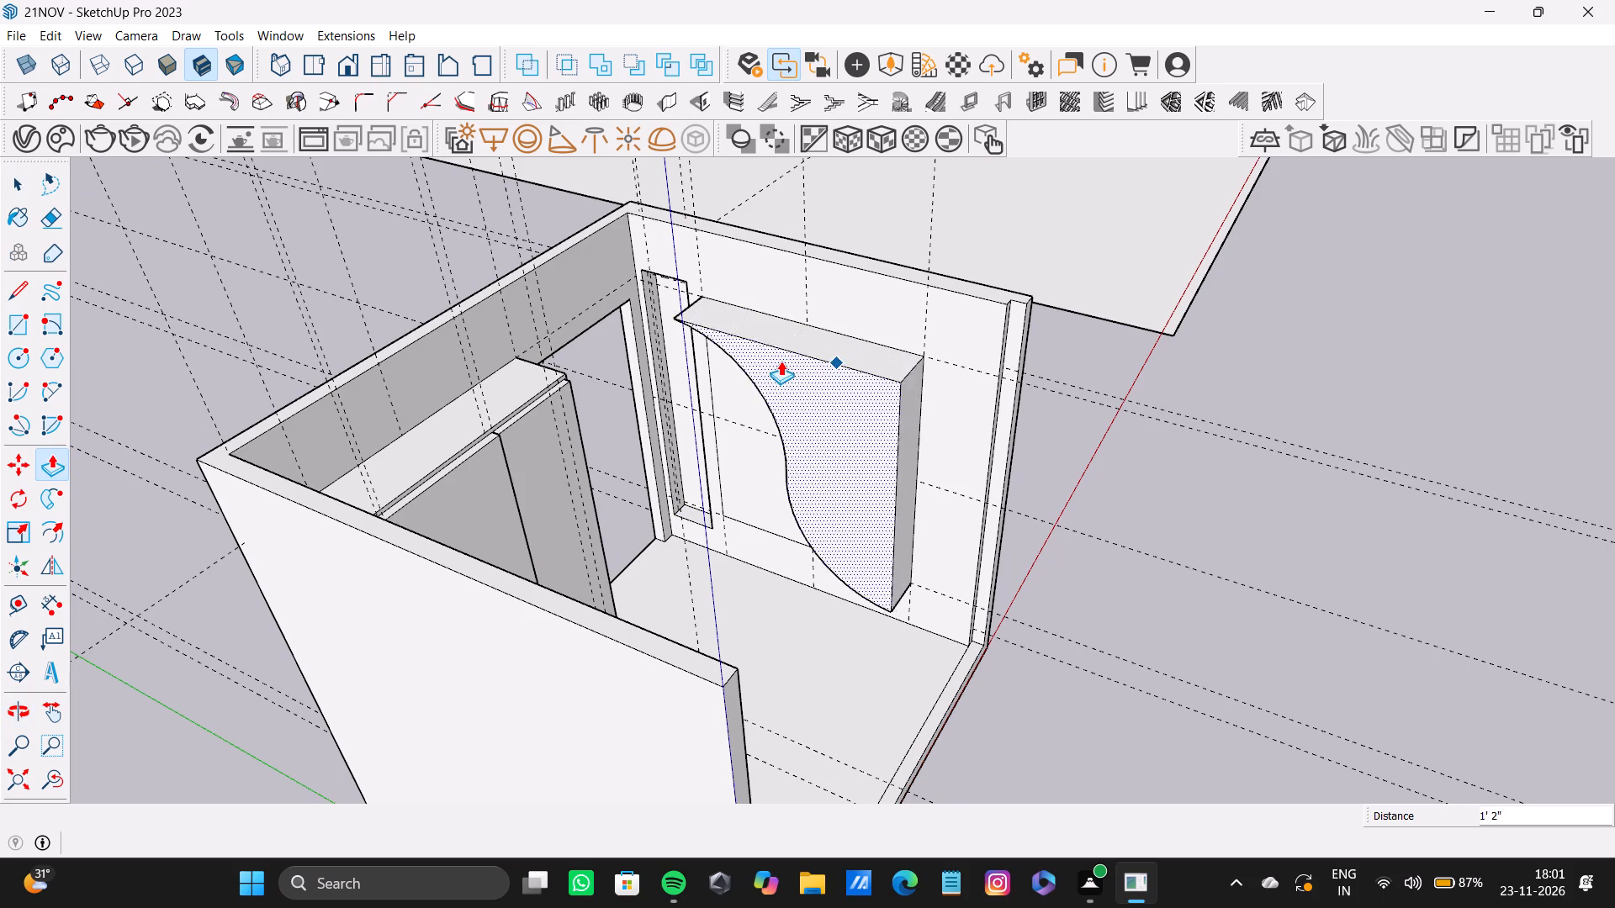
{"action": "left_click_drag", "start_coordinate": [781, 361], "coordinate": [733, 309]}
Select both S-curve arcs and the four border lines without the face, and scale them by 1.13 from the upper niche-side corner.
{"action": "scroll", "coordinate": [849, 453], "scroll_direction": "up", "scroll_amount": 2}
{"action": "scroll", "coordinate": [843, 447], "scroll_direction": "down", "scroll_amount": 8}
{"action": "middle_click_drag", "start_coordinate": [875, 335], "coordinate": [876, 335]}
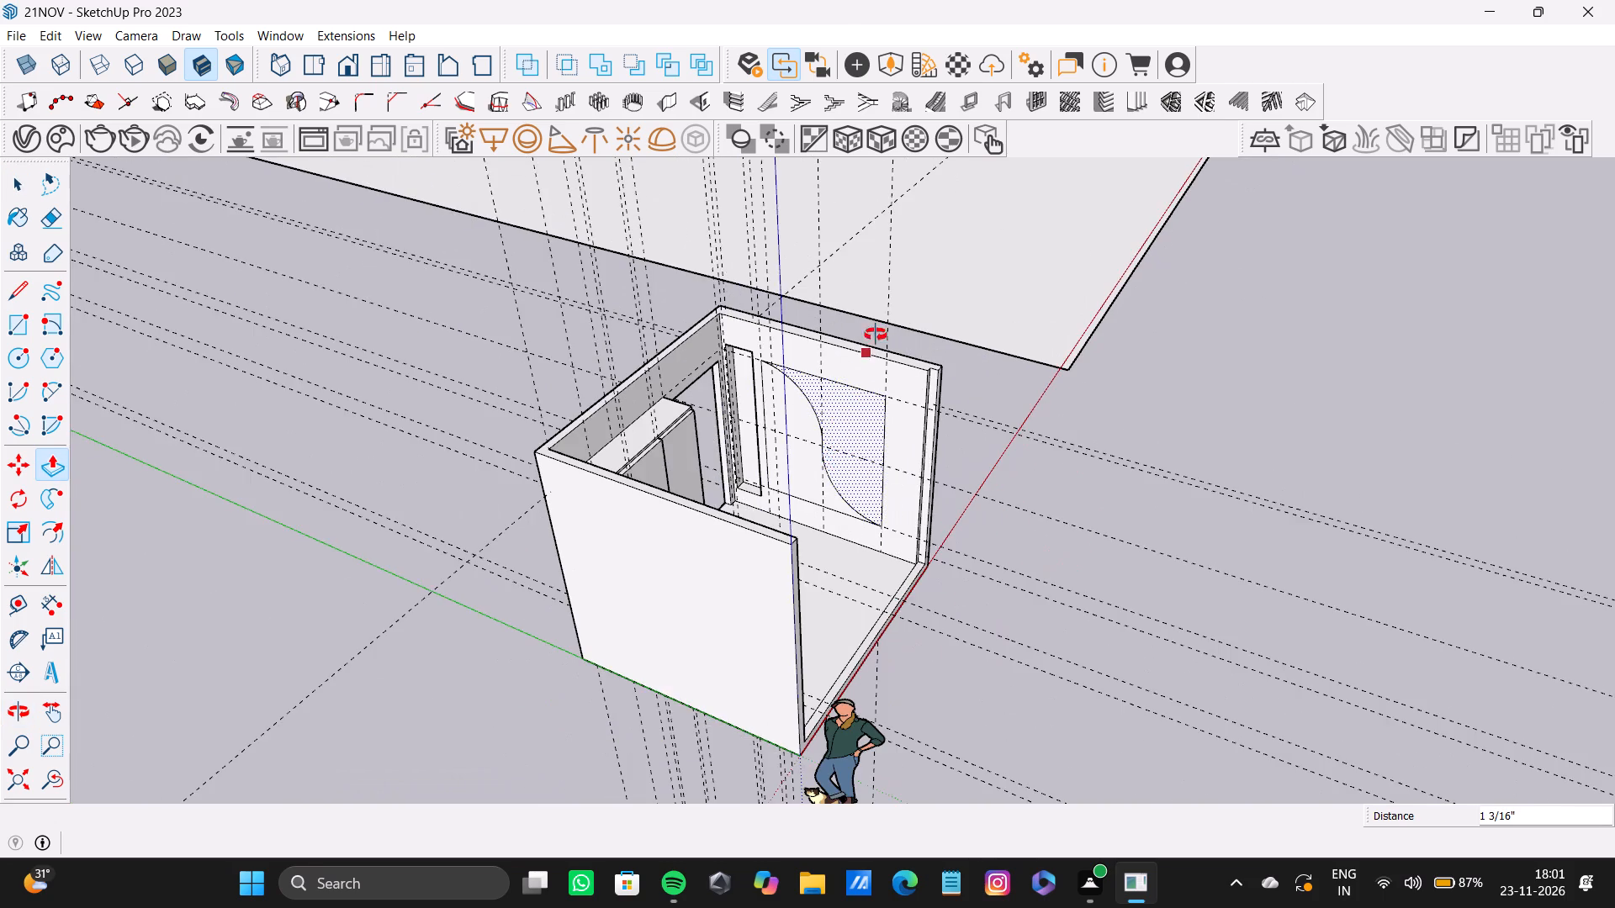
{"action": "middle_click_drag", "start_coordinate": [876, 335], "coordinate": [932, 291]}
{"action": "scroll", "coordinate": [939, 429], "scroll_direction": "up", "scroll_amount": 9}
{"action": "middle_click_drag", "start_coordinate": [836, 426], "coordinate": [836, 428], "text": "shift"}
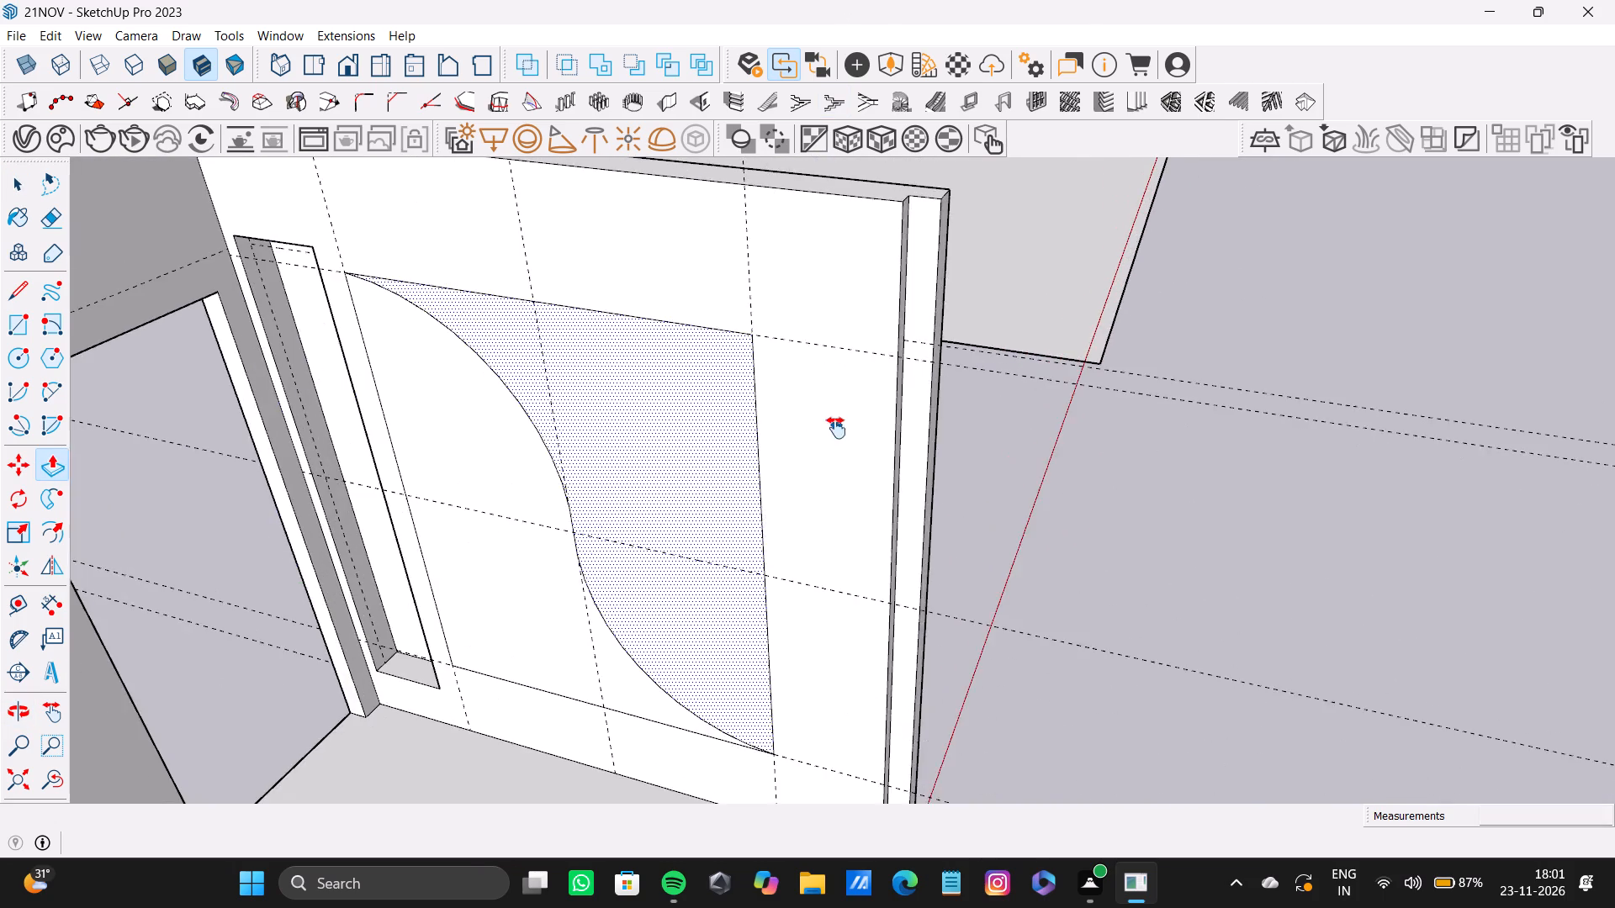
{"action": "middle_click_drag", "start_coordinate": [836, 428], "coordinate": [924, 403], "text": "shift"}
{"action": "key", "text": "space"}
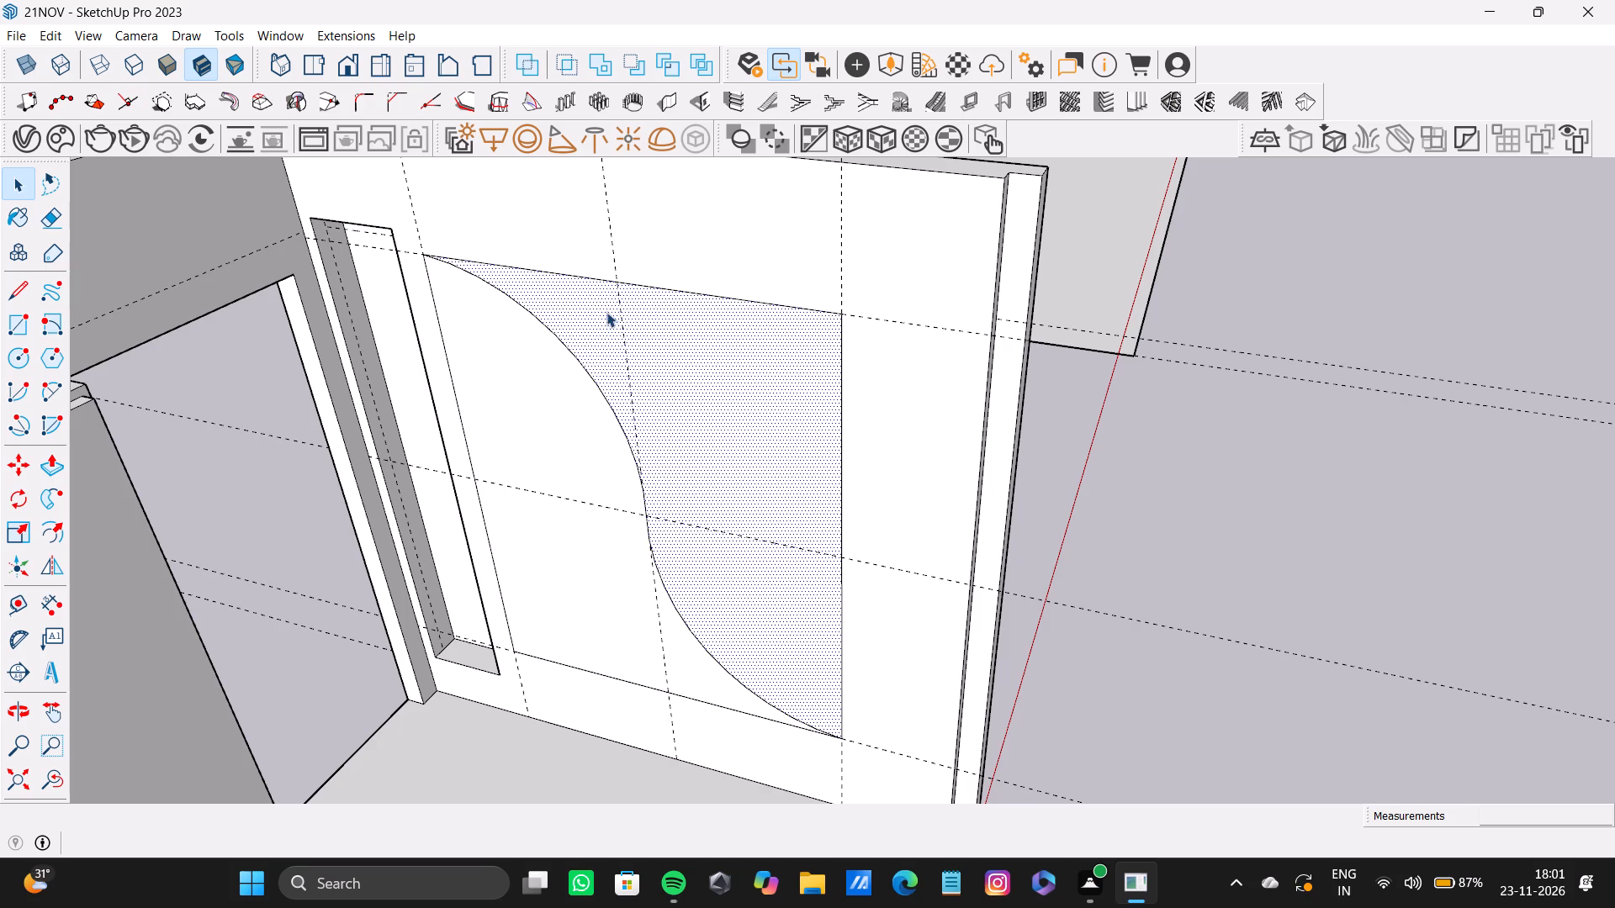
{"action": "left_click", "coordinate": [598, 385], "text": "shift"}
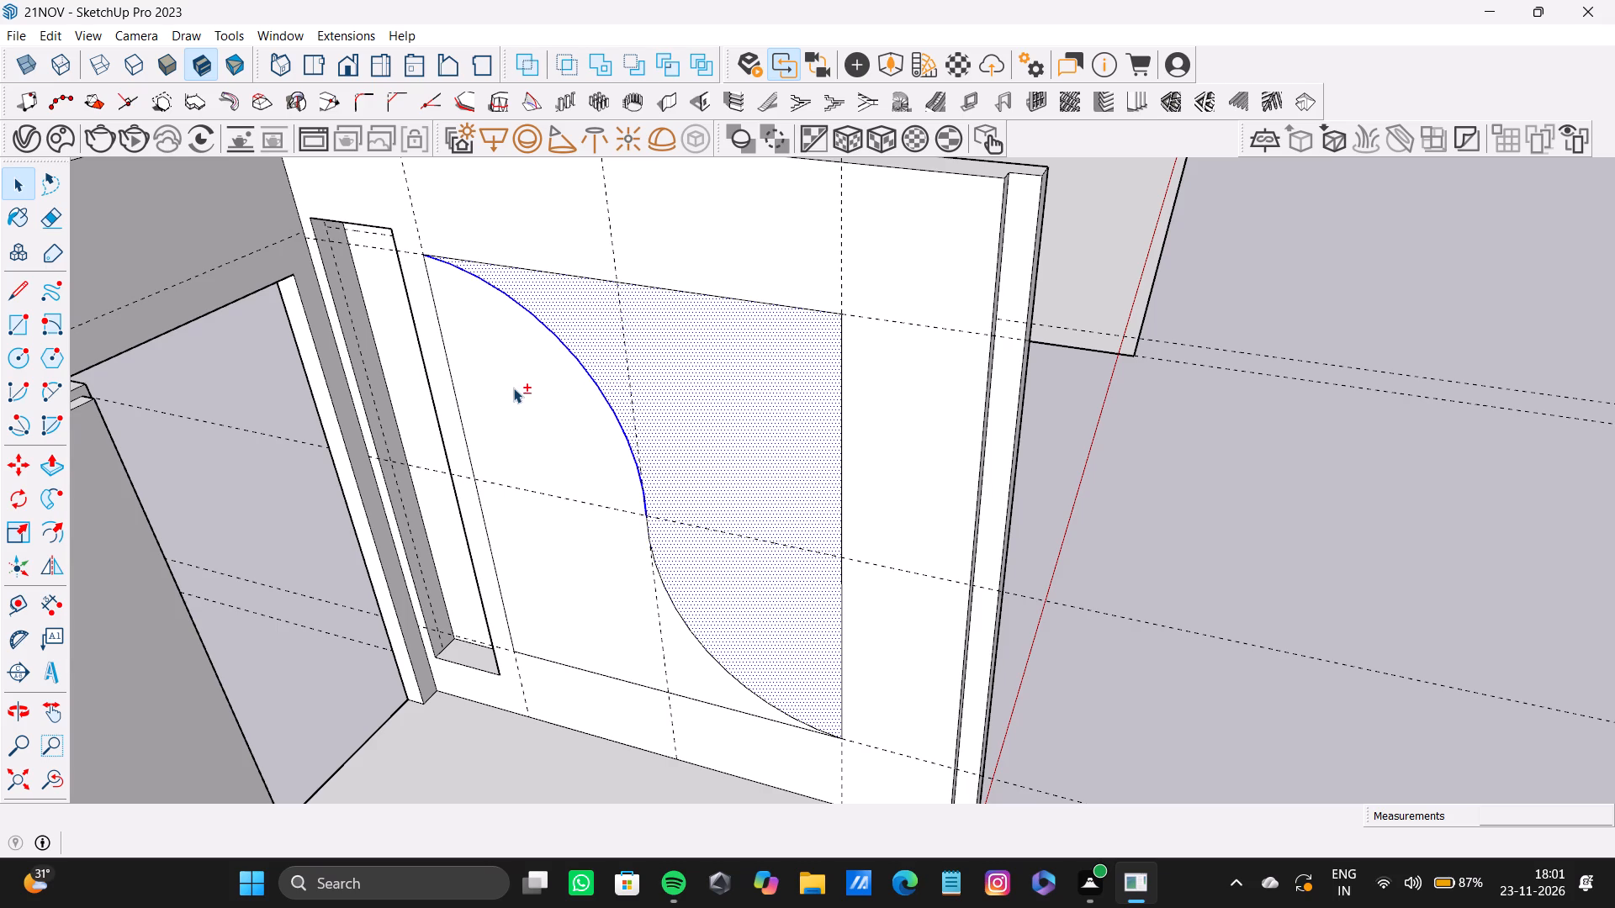
{"action": "left_click", "coordinate": [458, 401], "text": "shift"}
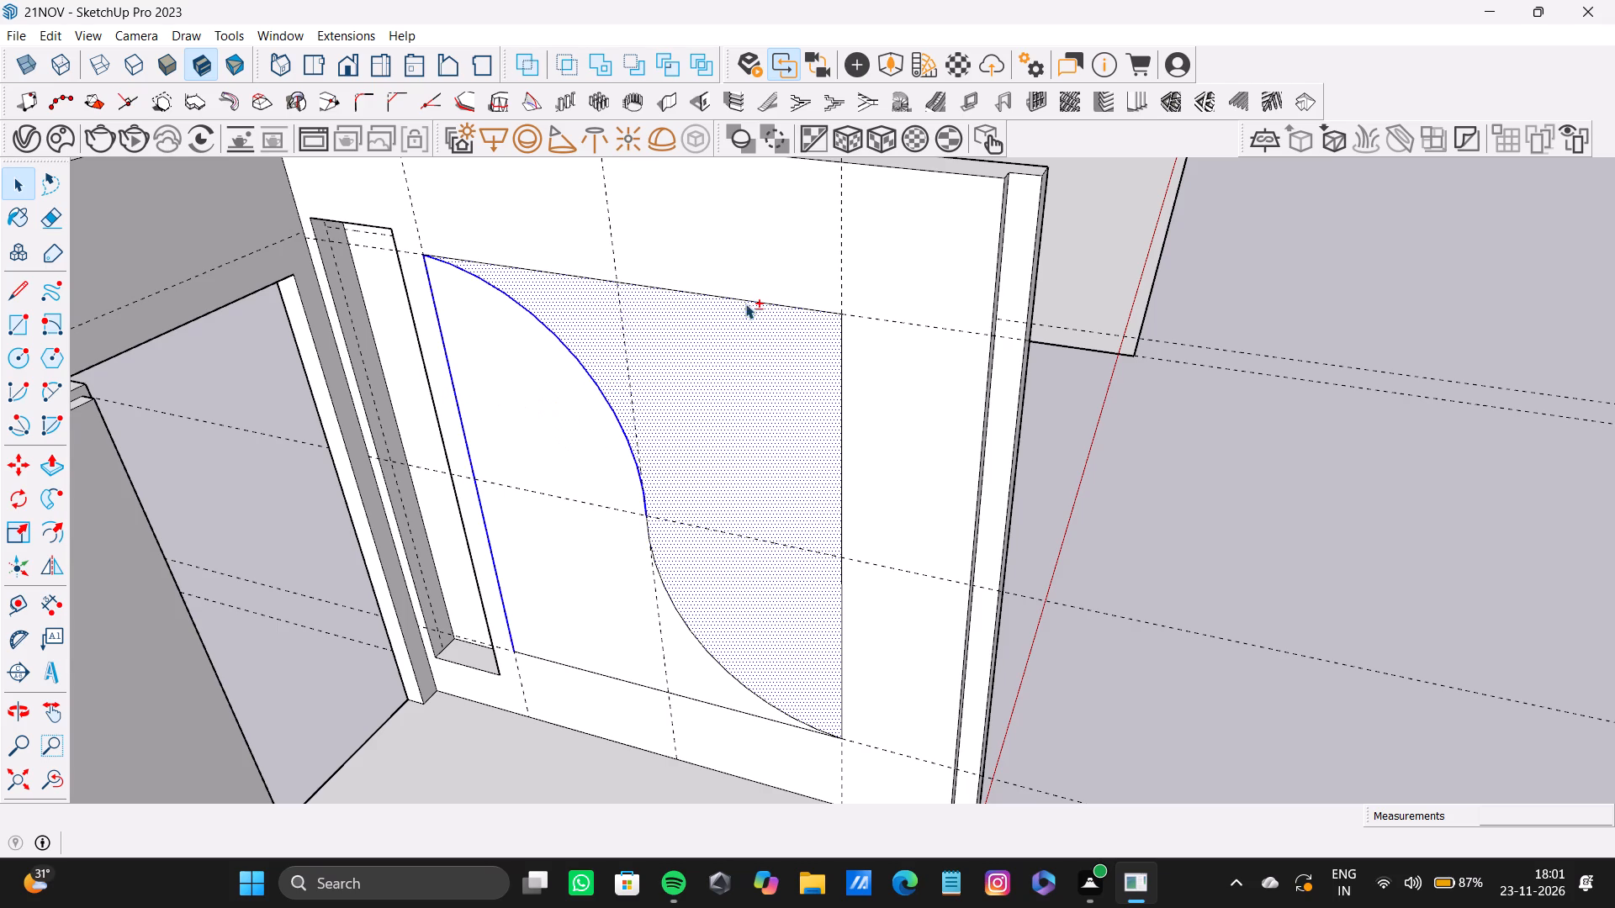
{"action": "left_click", "coordinate": [764, 302], "text": "shift"}
{"action": "left_click", "coordinate": [773, 301], "text": "shift"}
{"action": "left_click", "coordinate": [840, 358], "text": "shift"}
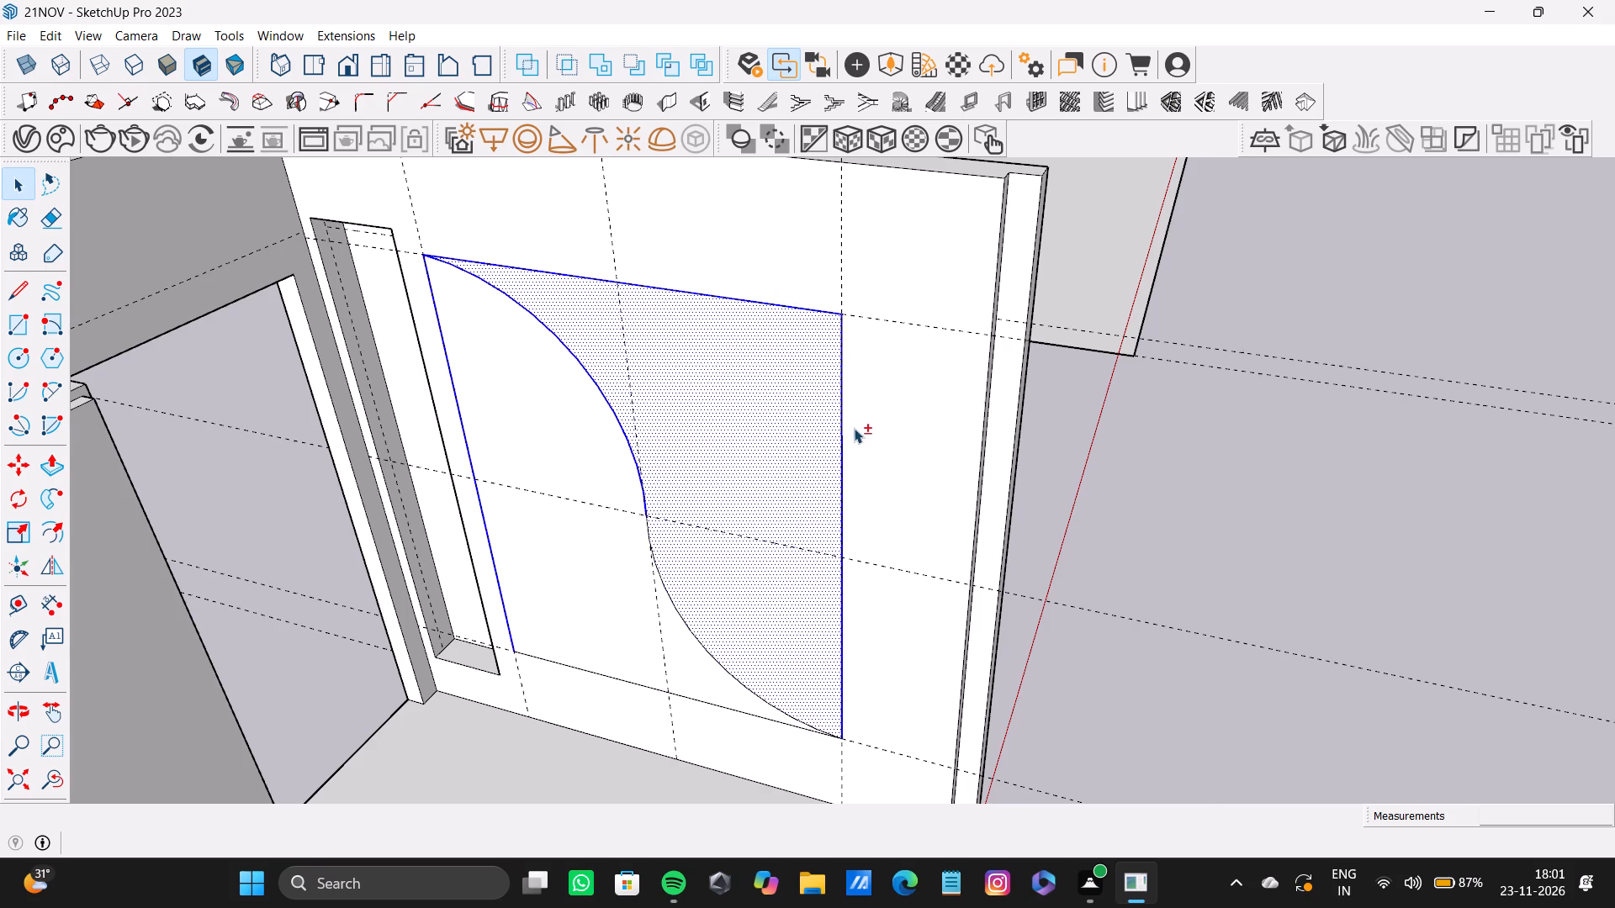
{"action": "scroll", "coordinate": [857, 454], "scroll_direction": "down", "scroll_amount": 3, "text": "shift"}
{"action": "middle_click_drag", "start_coordinate": [857, 464], "coordinate": [848, 415], "text": "shift"}
{"action": "middle_click", "coordinate": [847, 414], "text": "shift"}
{"action": "scroll", "coordinate": [689, 517], "scroll_direction": "up", "scroll_amount": 6, "text": "shift"}
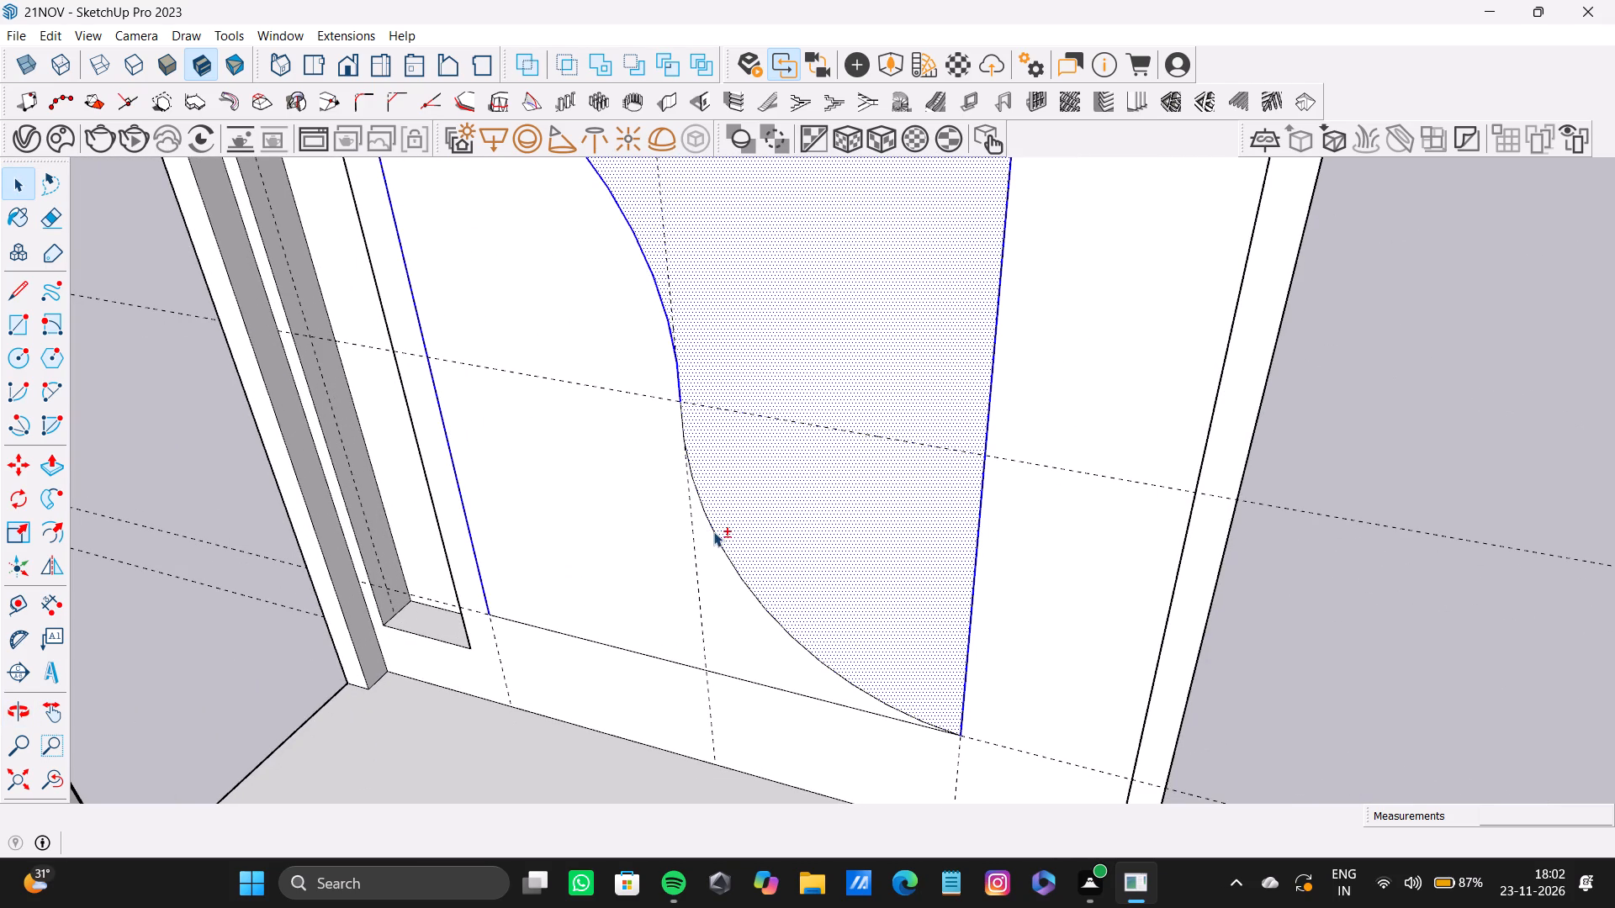
{"action": "left_click", "coordinate": [713, 531], "text": "shift"}
{"action": "left_click", "coordinate": [701, 667], "text": "shift"}
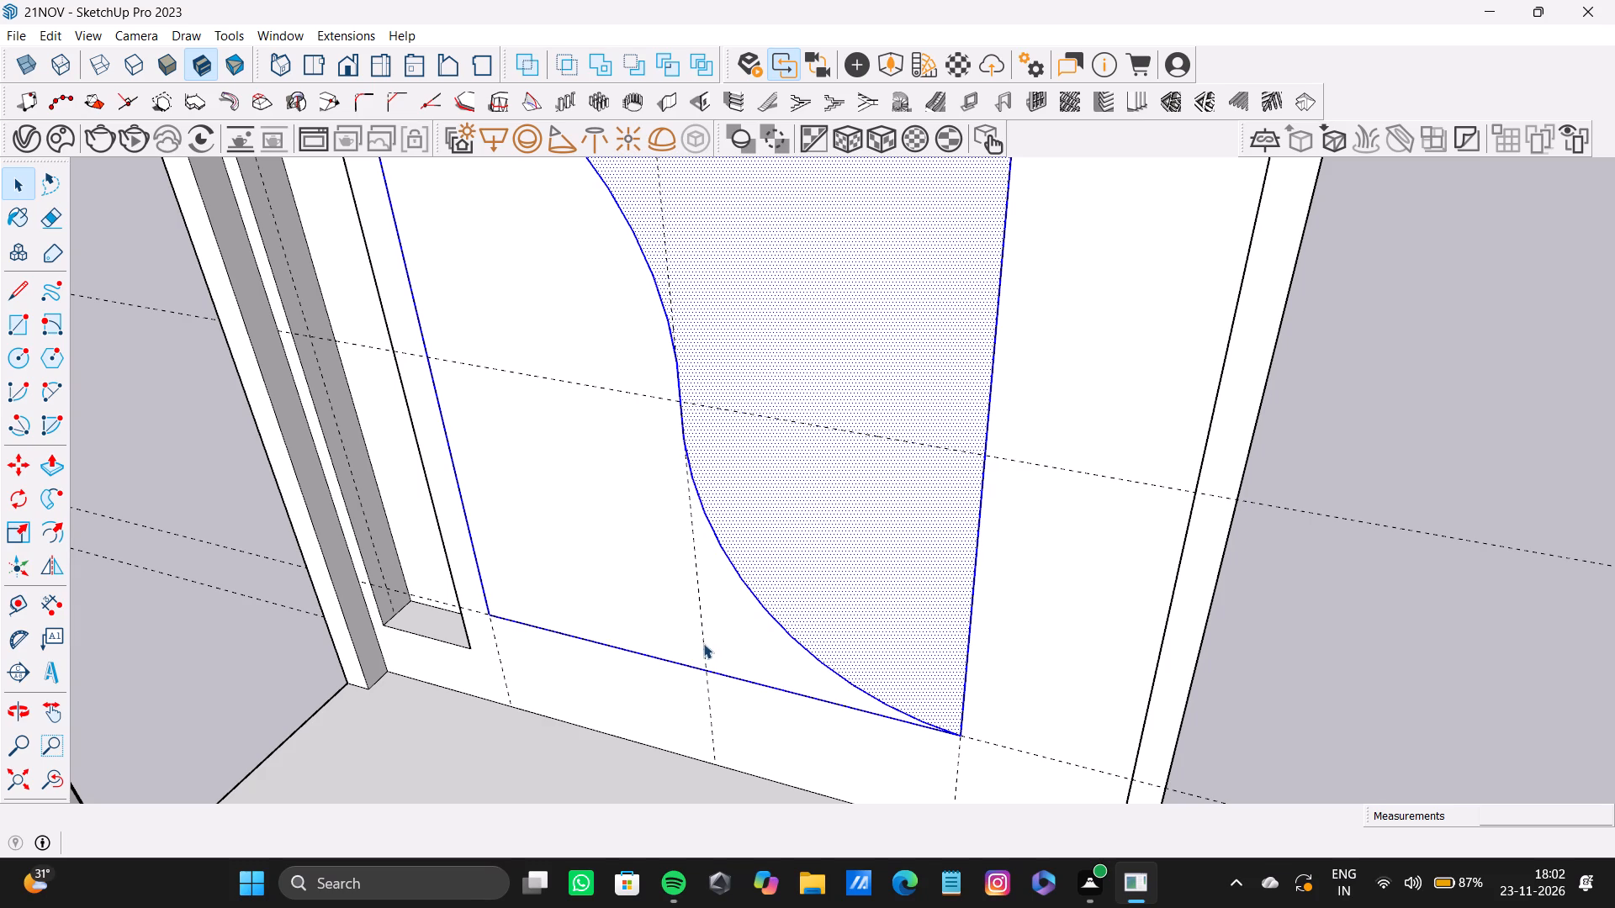
{"action": "scroll", "coordinate": [704, 537], "scroll_direction": "down", "scroll_amount": 3}
{"action": "left_click", "coordinate": [804, 348], "text": "shift"}
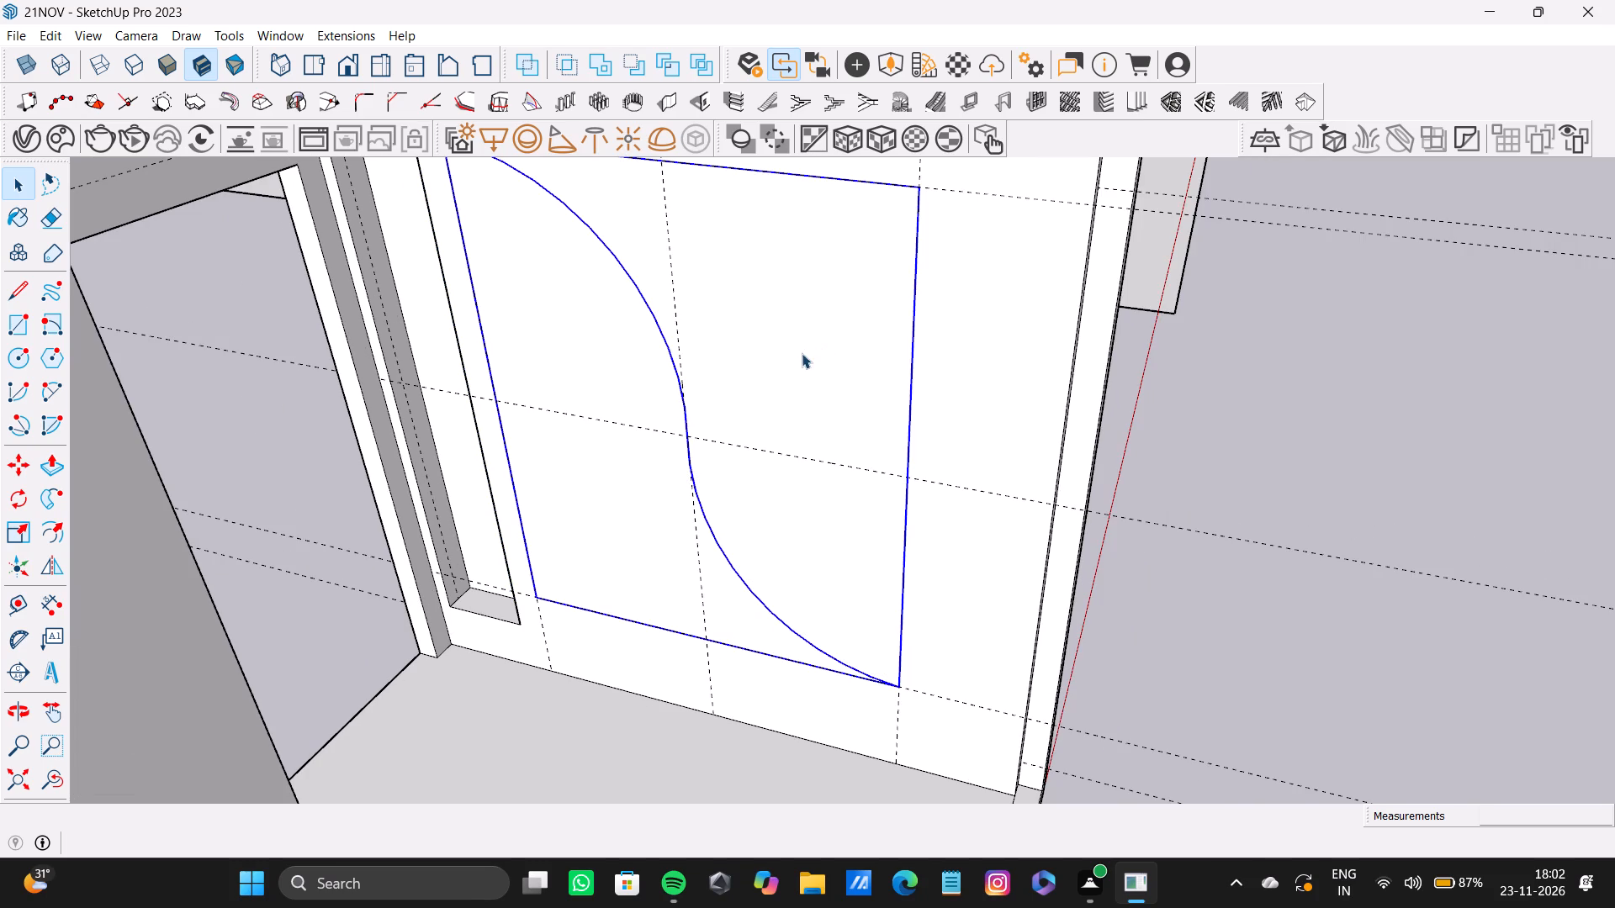
{"action": "key", "text": "s"}
{"action": "left_click_drag", "start_coordinate": [901, 689], "coordinate": [922, 698]}
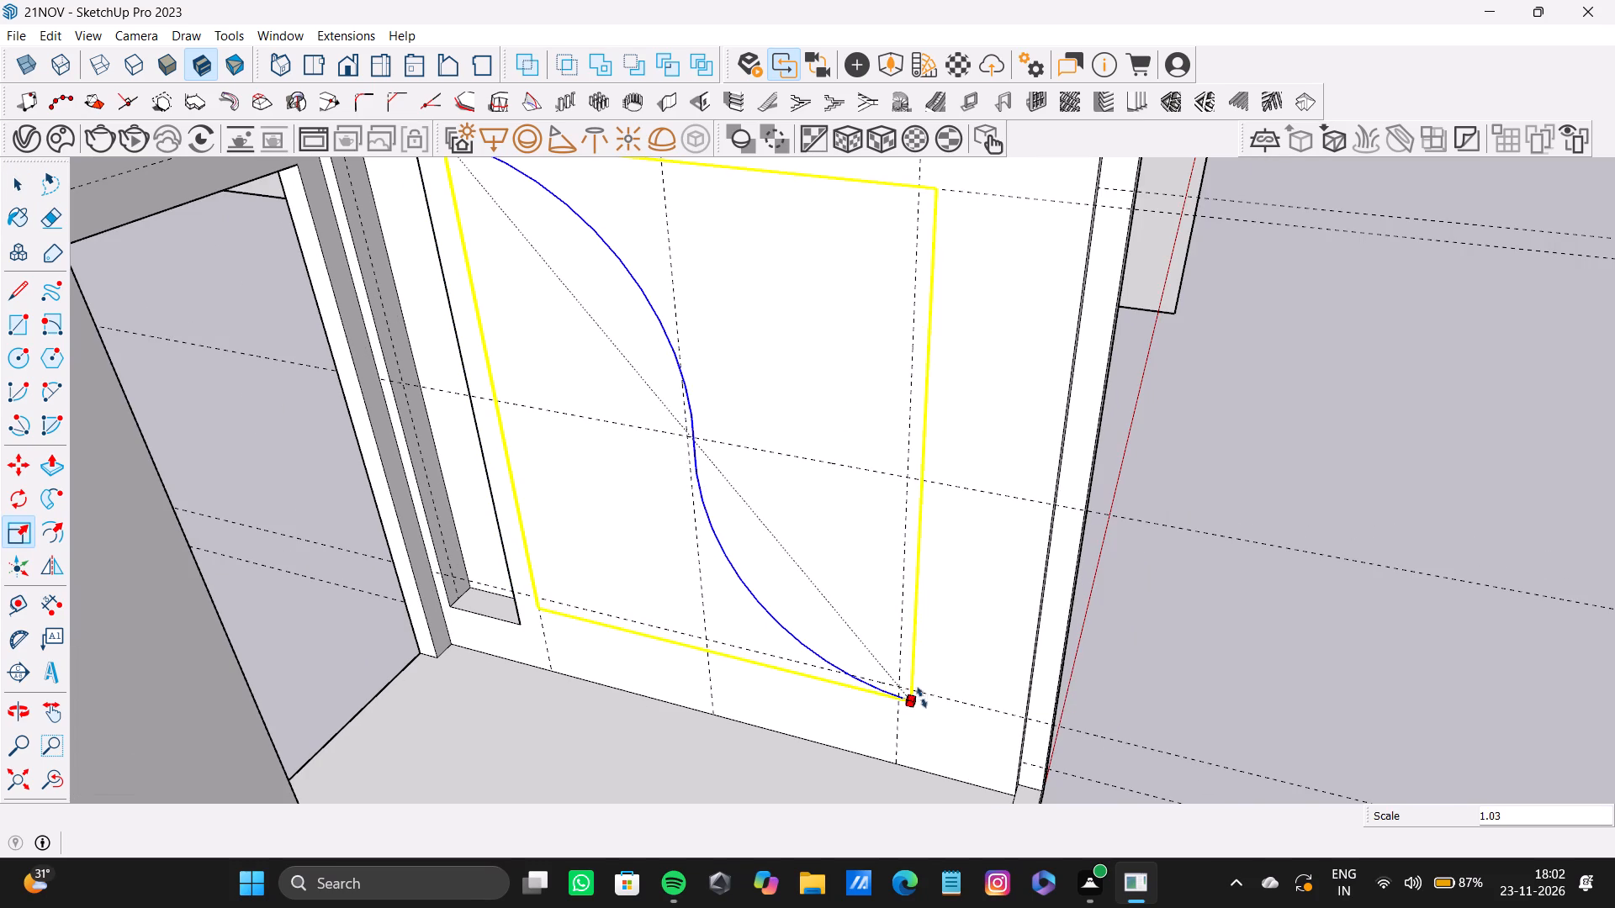
{"action": "left_click_drag", "start_coordinate": [922, 698], "coordinate": [975, 724]}
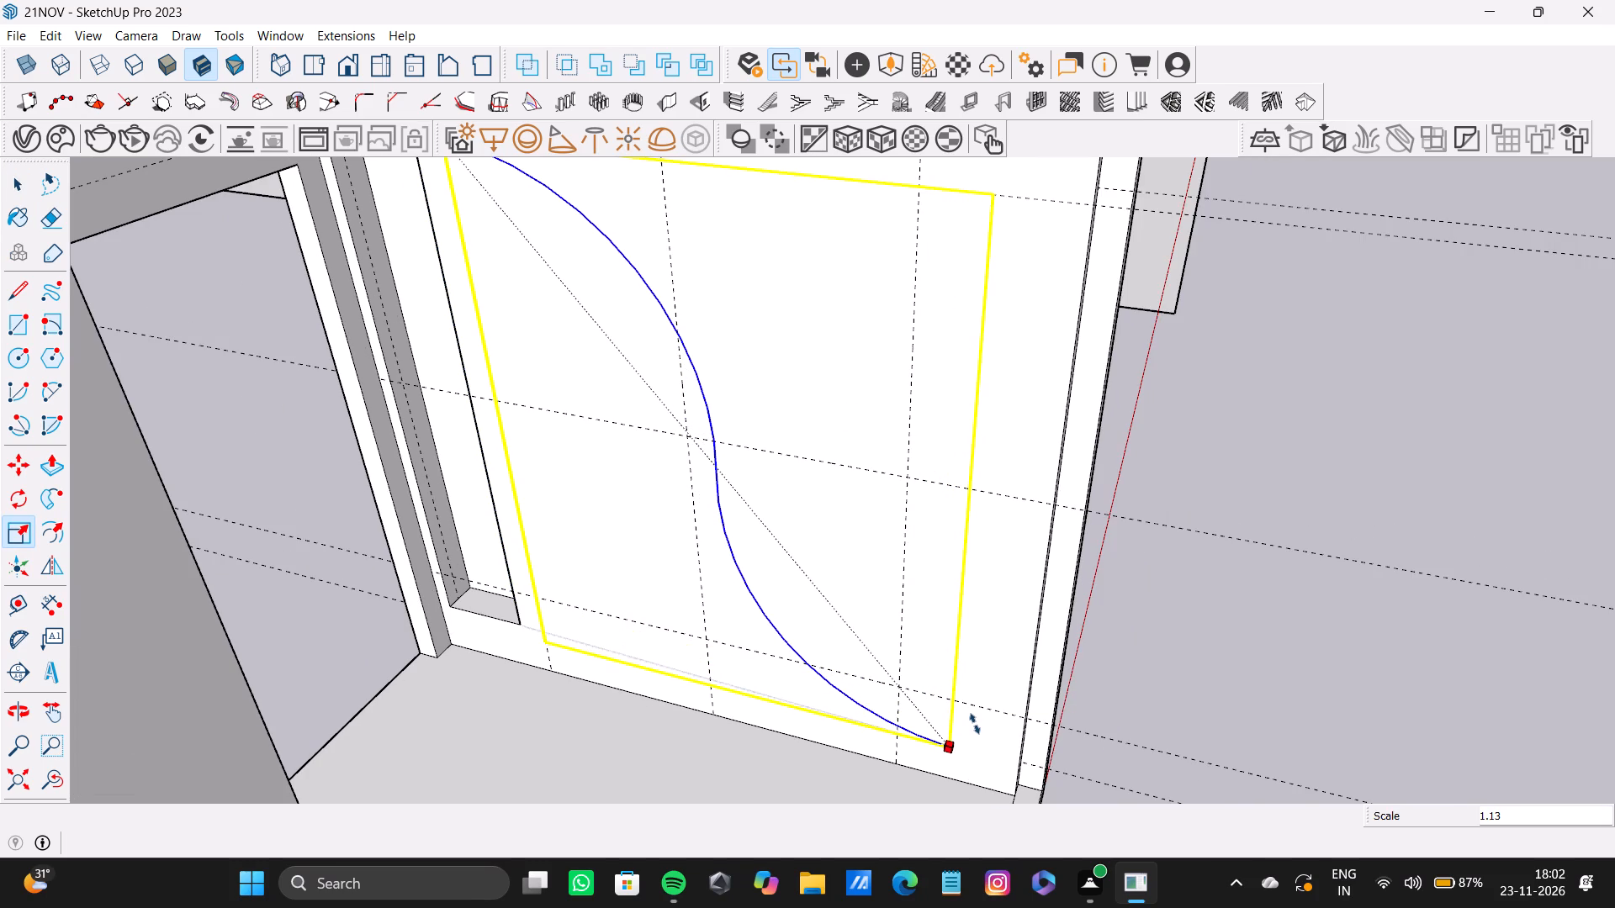
{"action": "left_click_drag", "start_coordinate": [975, 724], "coordinate": [977, 719]}
{"action": "left_click_drag", "start_coordinate": [977, 719], "coordinate": [975, 716]}
Clear the outline selection and select the wall face between the enlarged S-curve and the upper and far lines.
{"action": "scroll", "coordinate": [753, 595], "scroll_direction": "down", "scroll_amount": 5}
{"action": "middle_click_drag", "start_coordinate": [752, 582], "coordinate": [548, 298]}
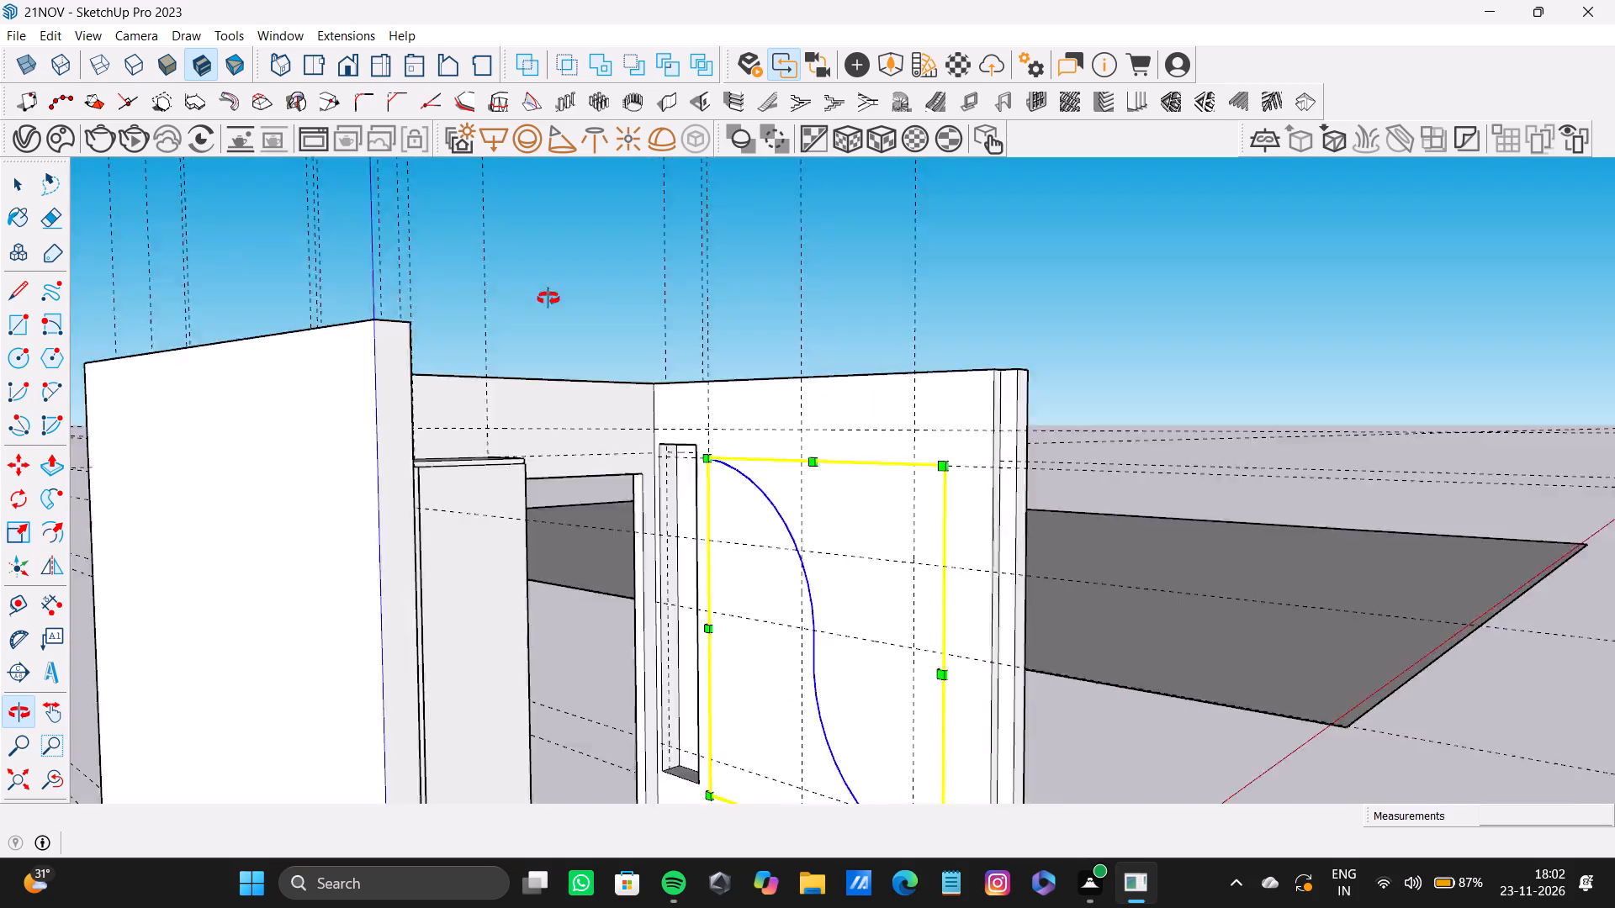
{"action": "middle_click_drag", "start_coordinate": [548, 298], "coordinate": [701, 536]}
{"action": "key", "text": "space"}
{"action": "left_click", "coordinate": [1102, 560]}
{"action": "left_click", "coordinate": [823, 441]}
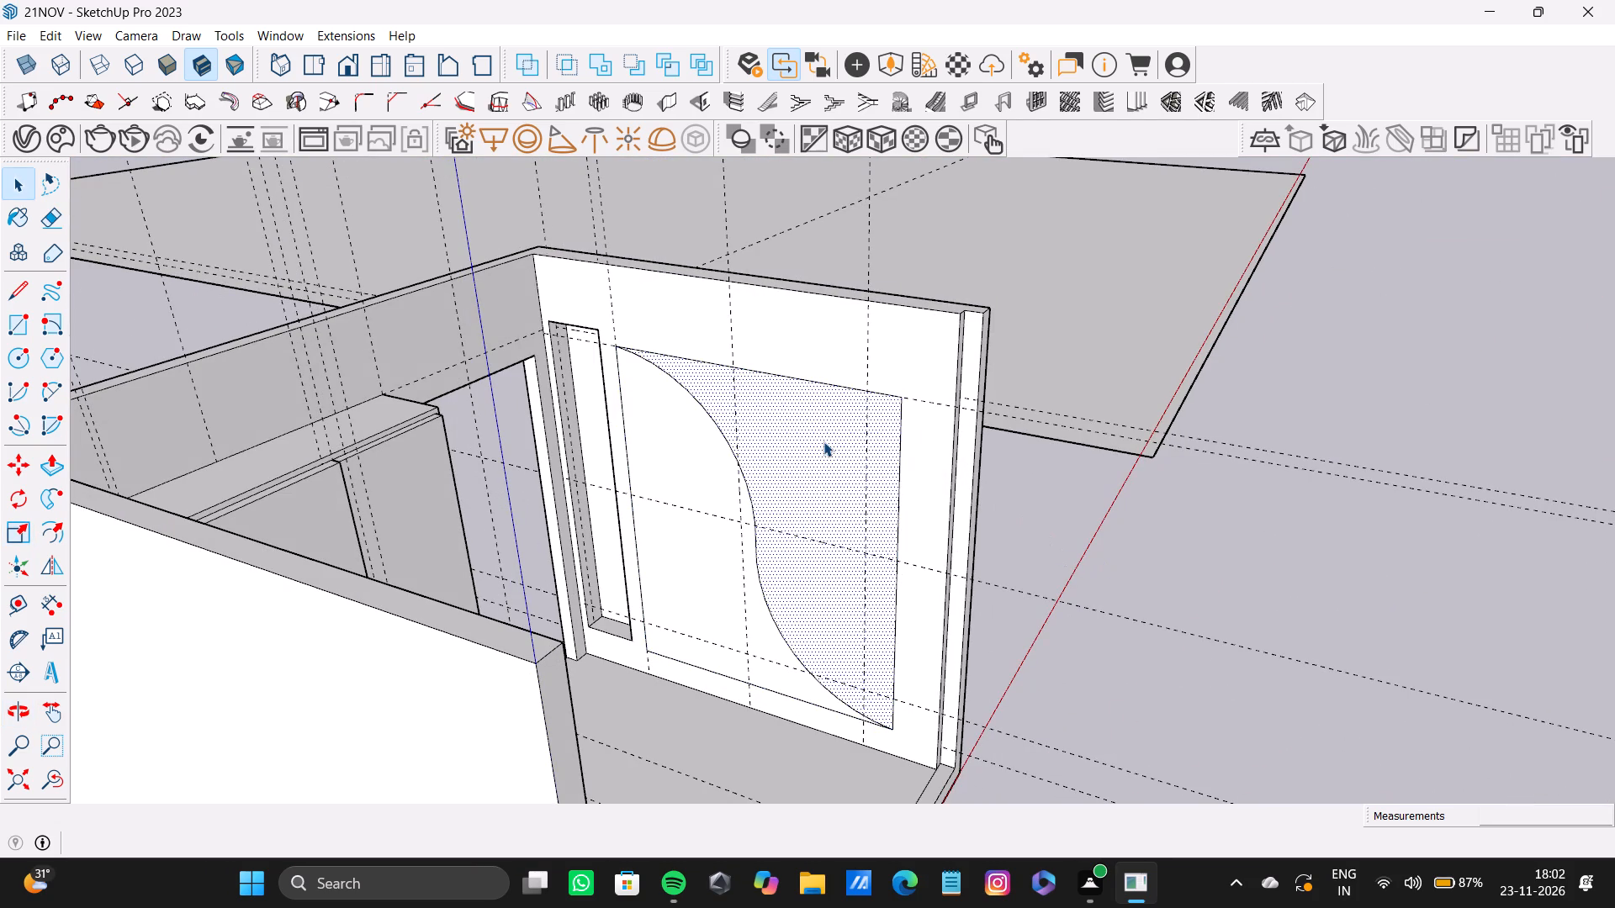
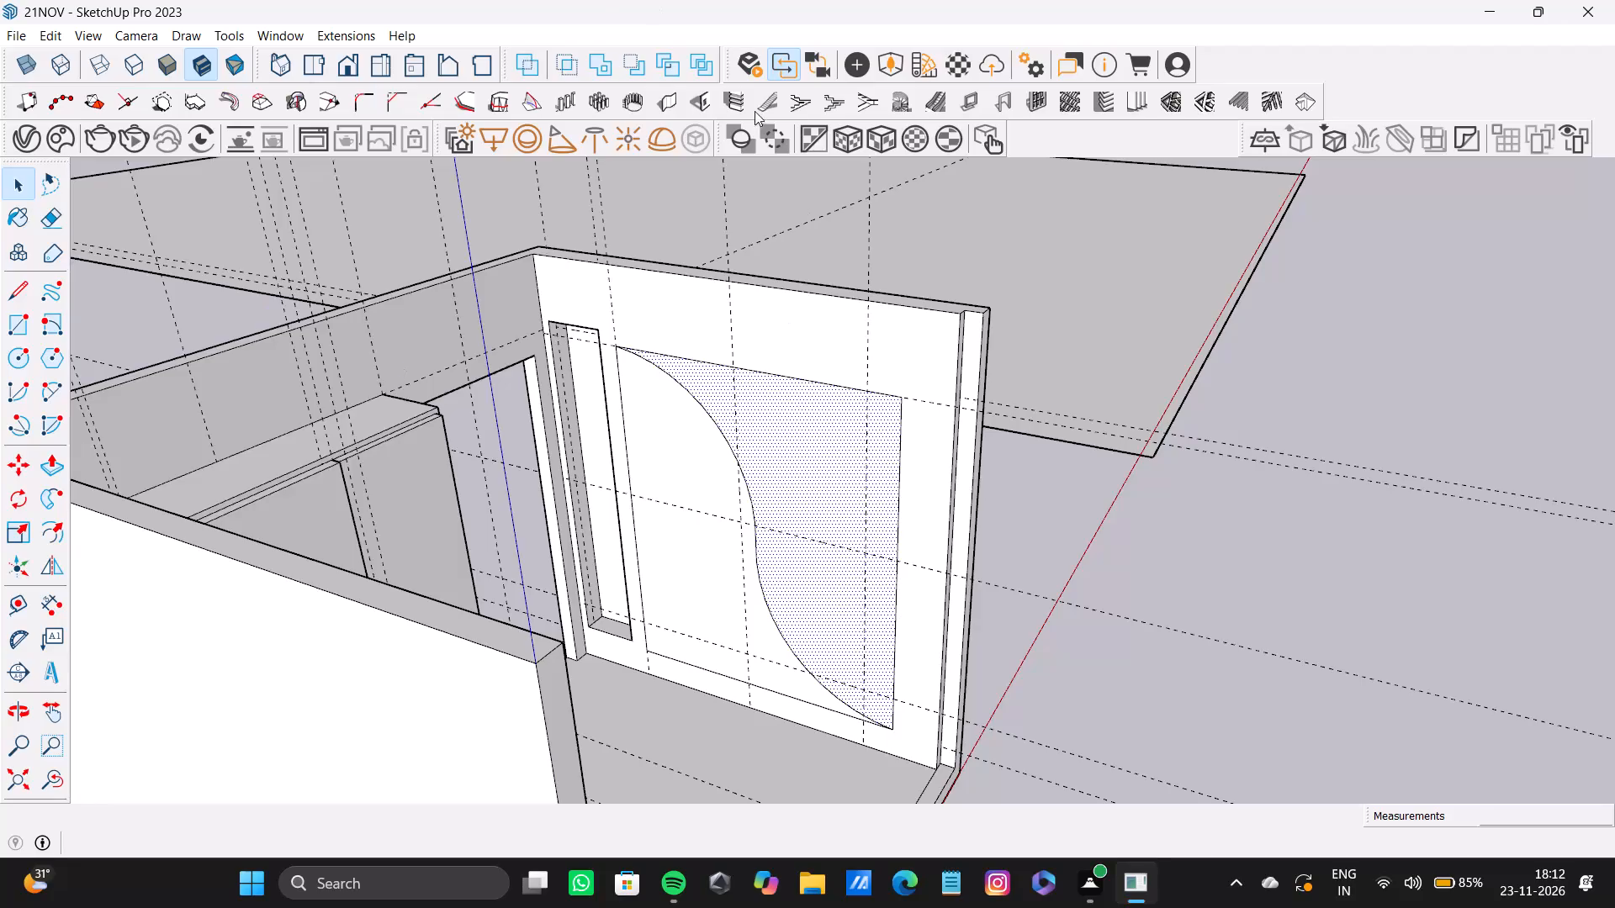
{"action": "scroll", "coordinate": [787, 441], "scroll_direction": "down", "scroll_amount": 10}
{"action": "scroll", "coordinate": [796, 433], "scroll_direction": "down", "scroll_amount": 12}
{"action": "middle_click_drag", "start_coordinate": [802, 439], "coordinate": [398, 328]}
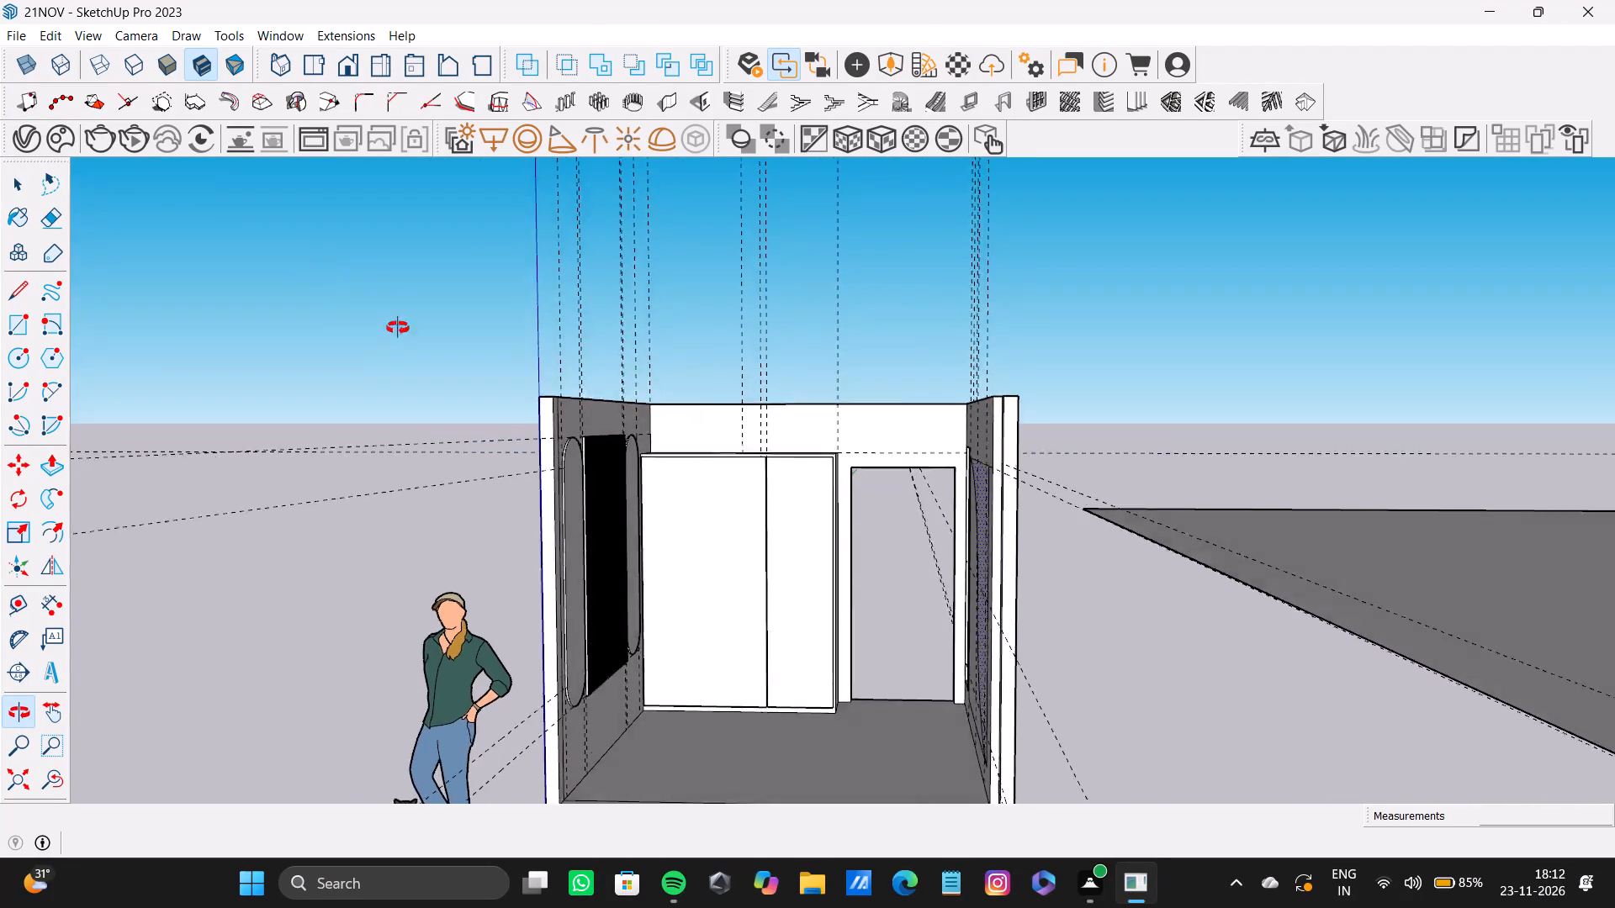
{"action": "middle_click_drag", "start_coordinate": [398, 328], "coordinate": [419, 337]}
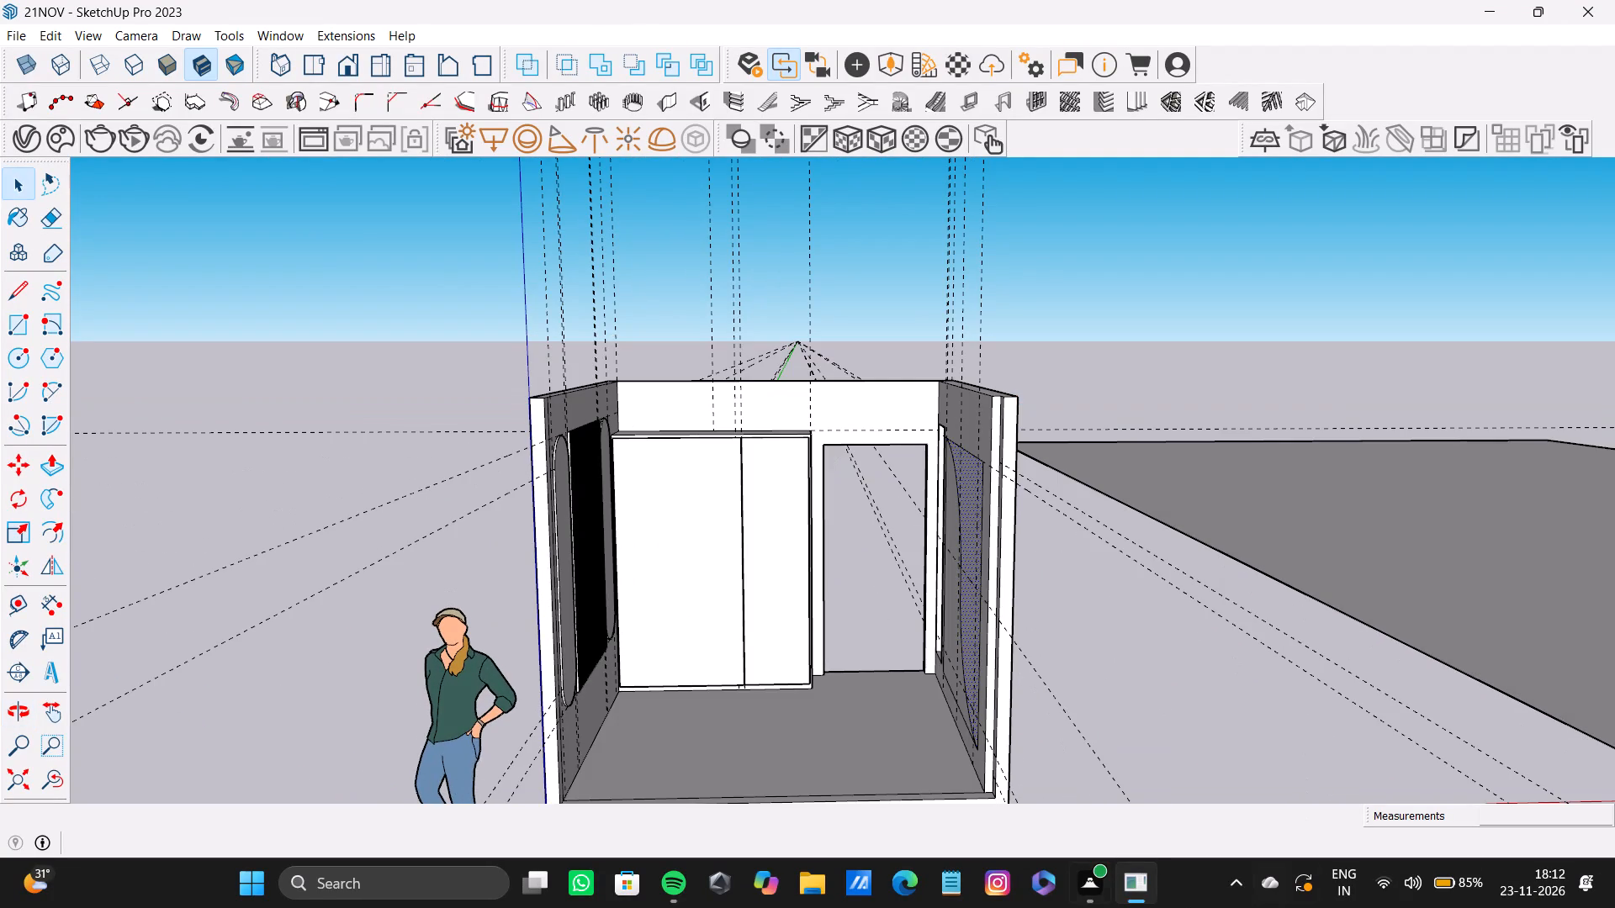
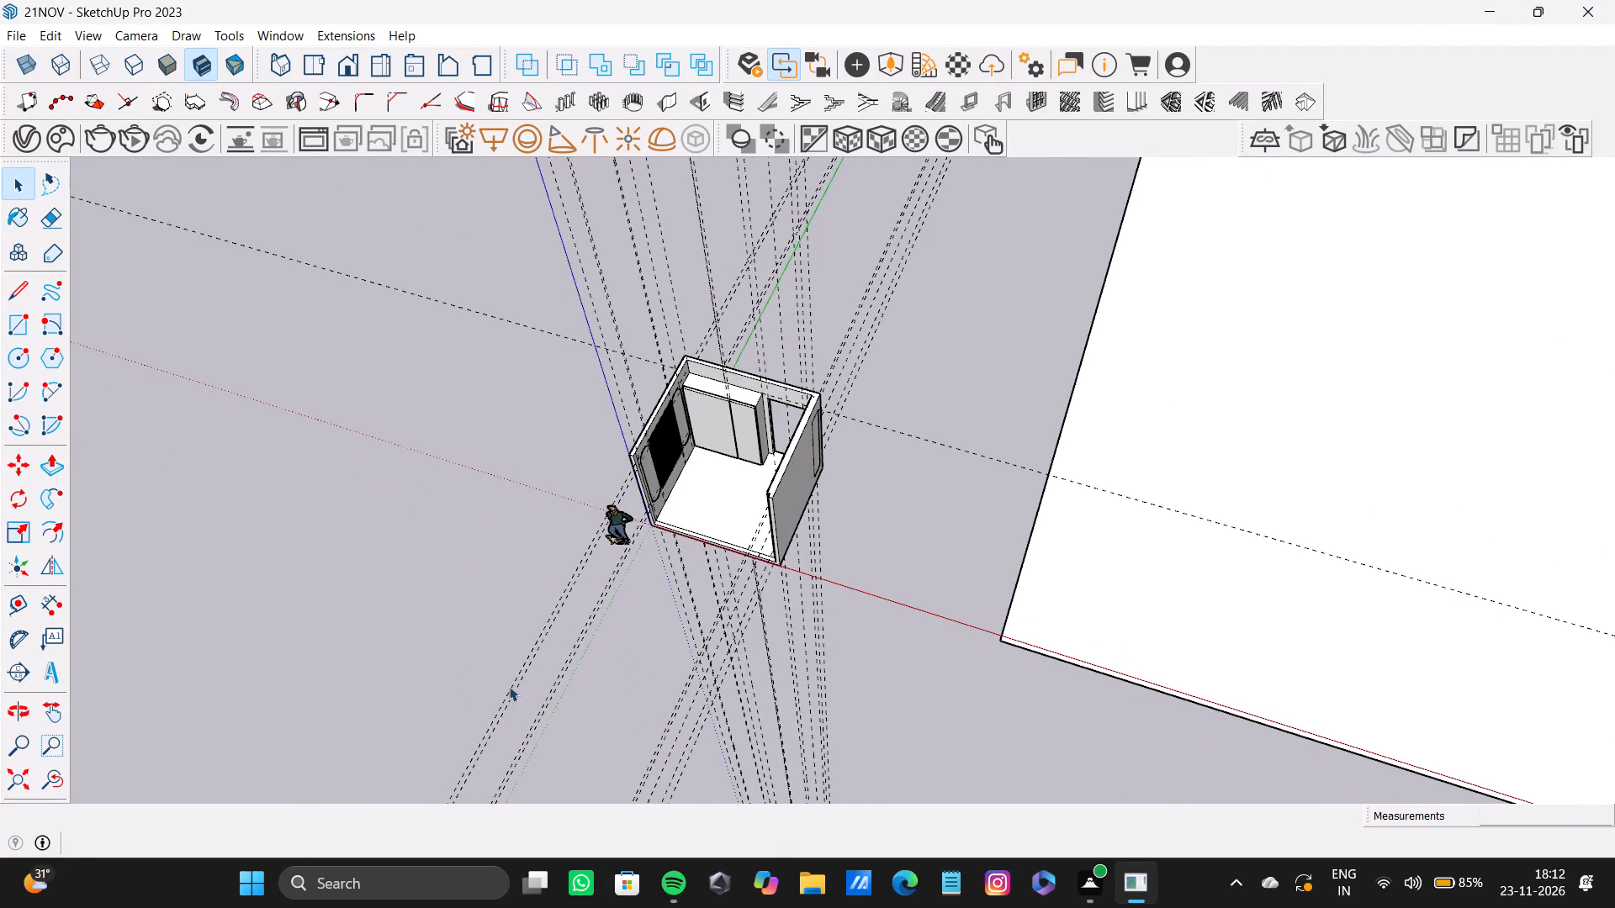
Examine the slatted wall panel, the rounded panels beside it and the adjoining wardrobe.
{"action": "scroll", "coordinate": [586, 467], "scroll_direction": "up", "scroll_amount": 13}
{"action": "middle_click_drag", "start_coordinate": [707, 399], "coordinate": [539, 496], "text": "shift"}
{"action": "scroll", "coordinate": [674, 528], "scroll_direction": "up", "scroll_amount": 4}
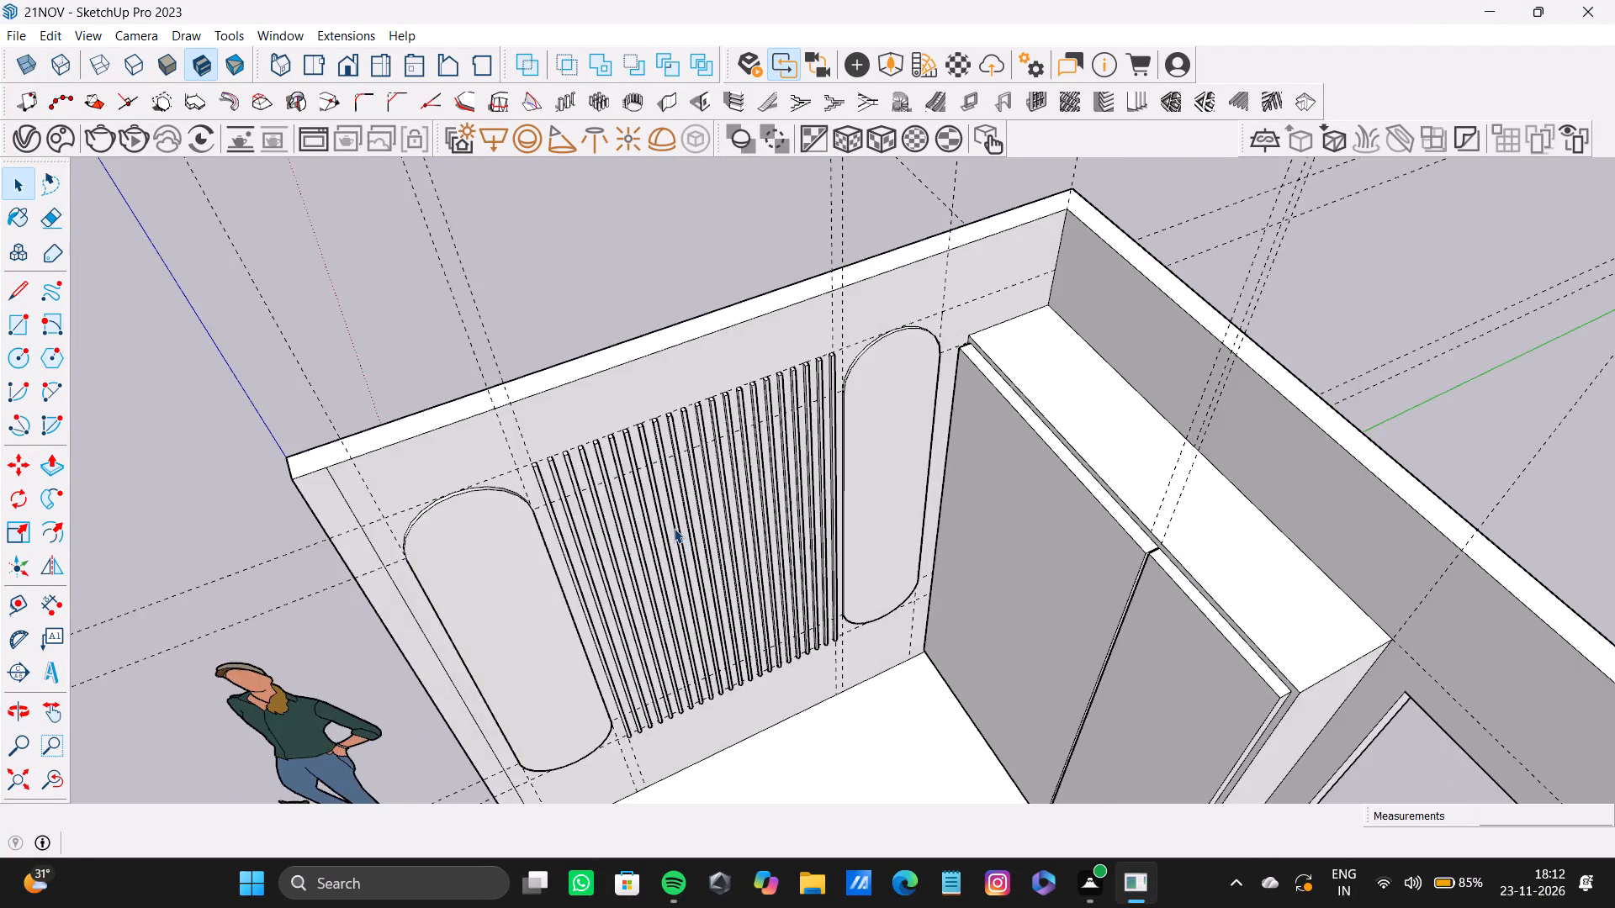
{"action": "scroll", "coordinate": [674, 528], "scroll_direction": "down", "scroll_amount": 4}
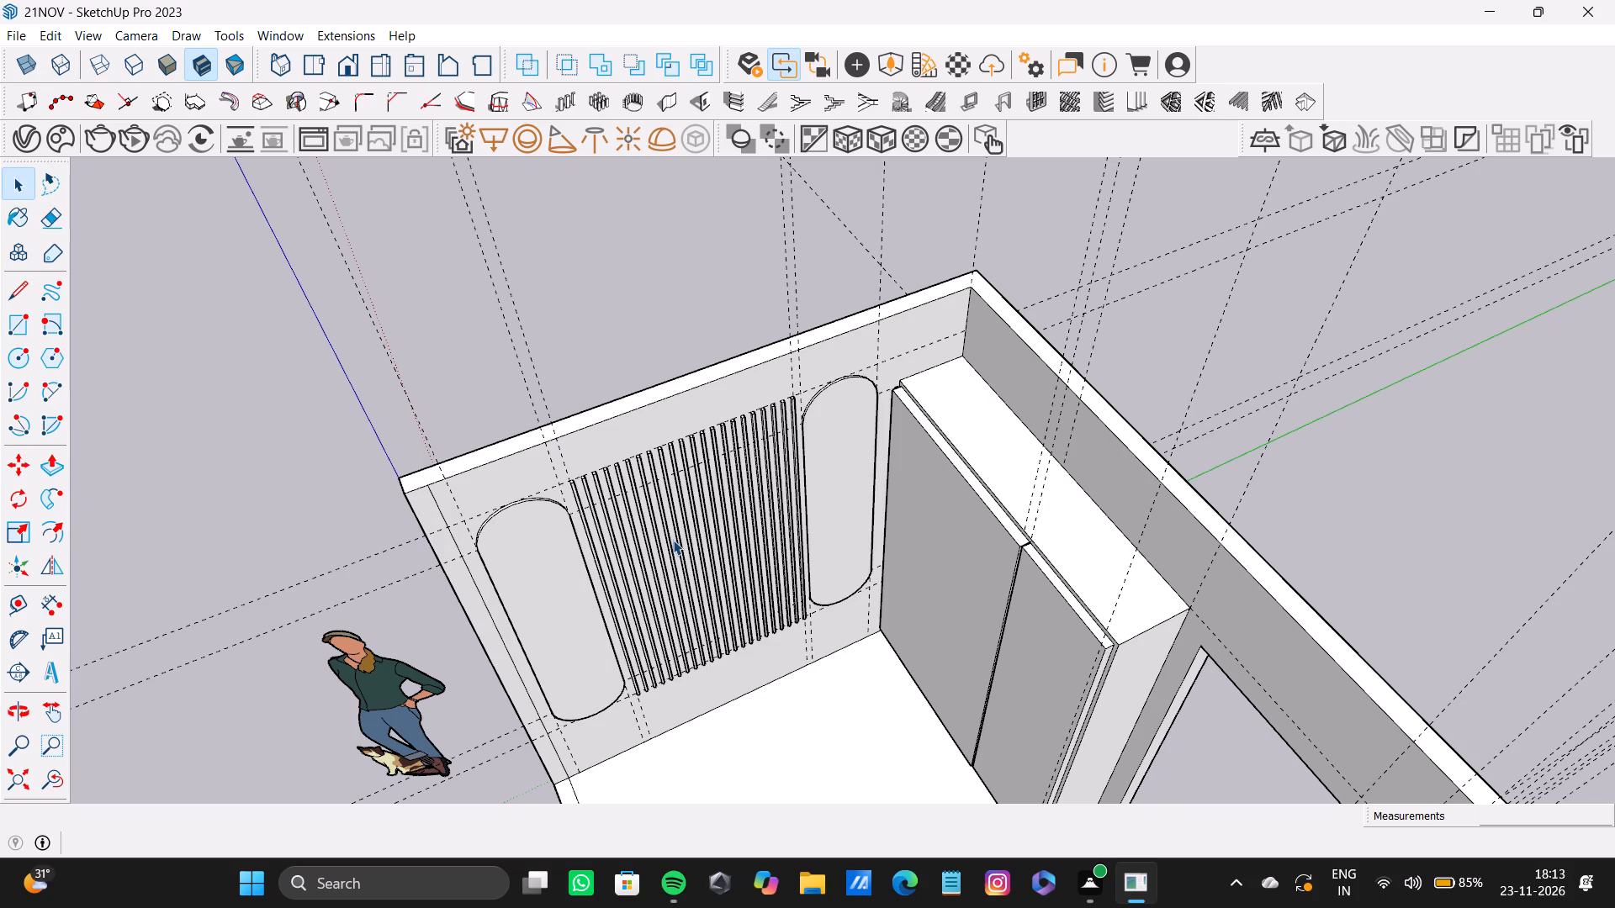
{"action": "key", "text": "space"}
{"action": "scroll", "coordinate": [541, 536], "scroll_direction": "down", "scroll_amount": 16}
{"action": "middle_click_drag", "start_coordinate": [590, 570], "coordinate": [594, 589], "text": "shift"}
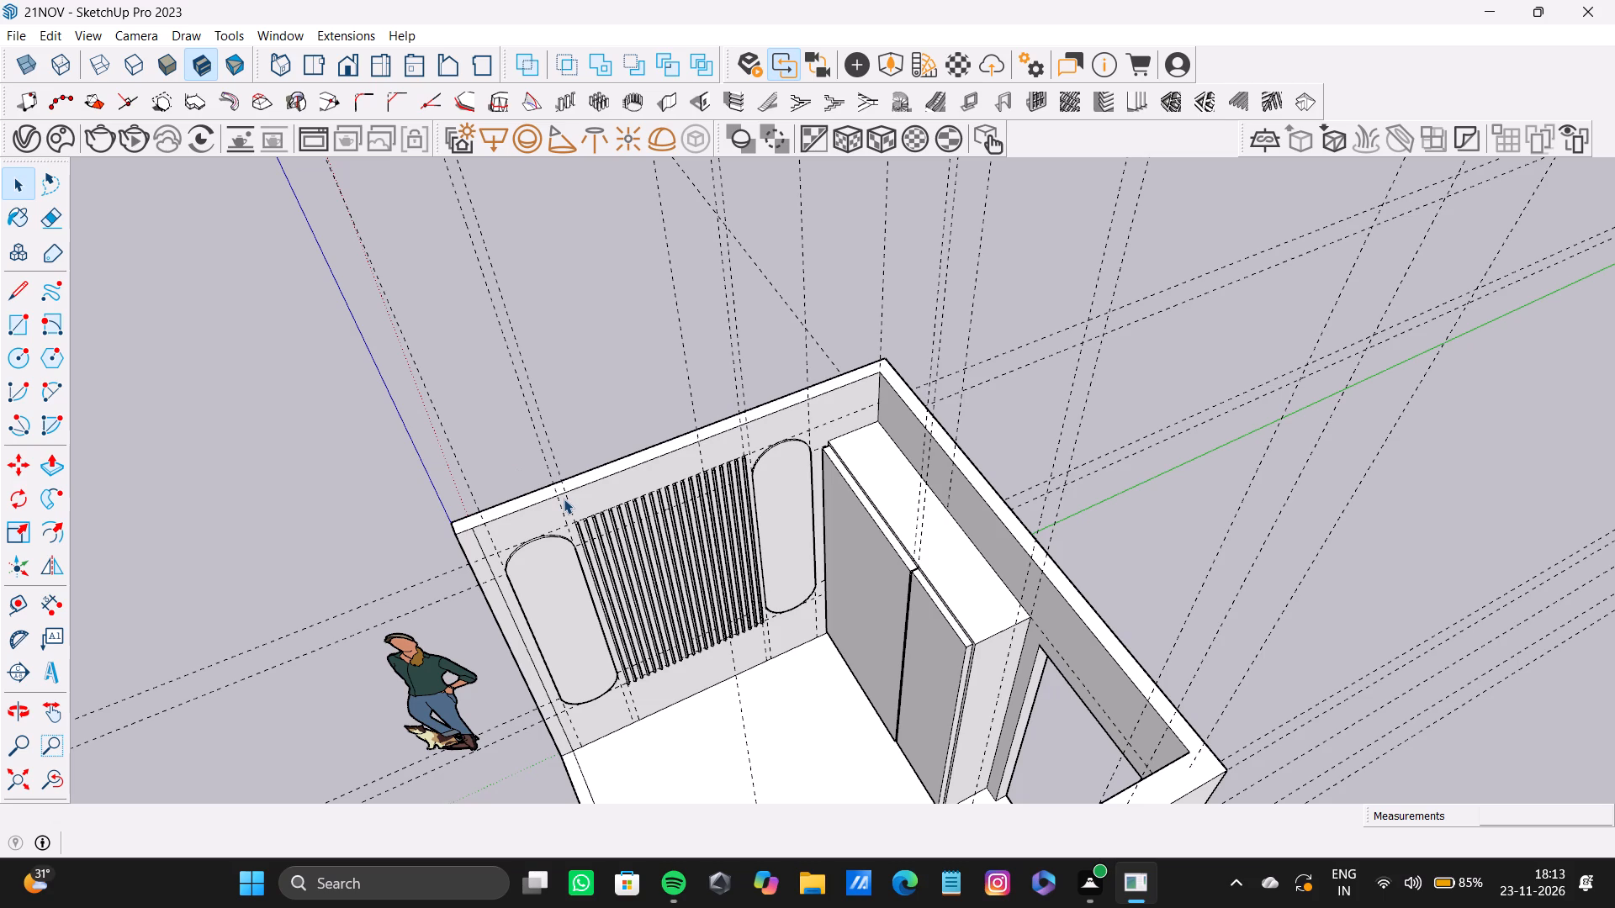
{"action": "scroll", "coordinate": [639, 517], "scroll_direction": "down", "scroll_amount": 16}
{"action": "scroll", "coordinate": [759, 552], "scroll_direction": "down", "scroll_amount": 16}
Pull the S-curved face on the niche wall outward about 9/16" with Push/Pull.
{"action": "middle_click_drag", "start_coordinate": [797, 607], "coordinate": [1226, 590], "text": "shift"}
{"action": "scroll", "coordinate": [1020, 587], "scroll_direction": "up", "scroll_amount": 10}
{"action": "middle_click_drag", "start_coordinate": [994, 549], "coordinate": [829, 377], "text": "shift"}
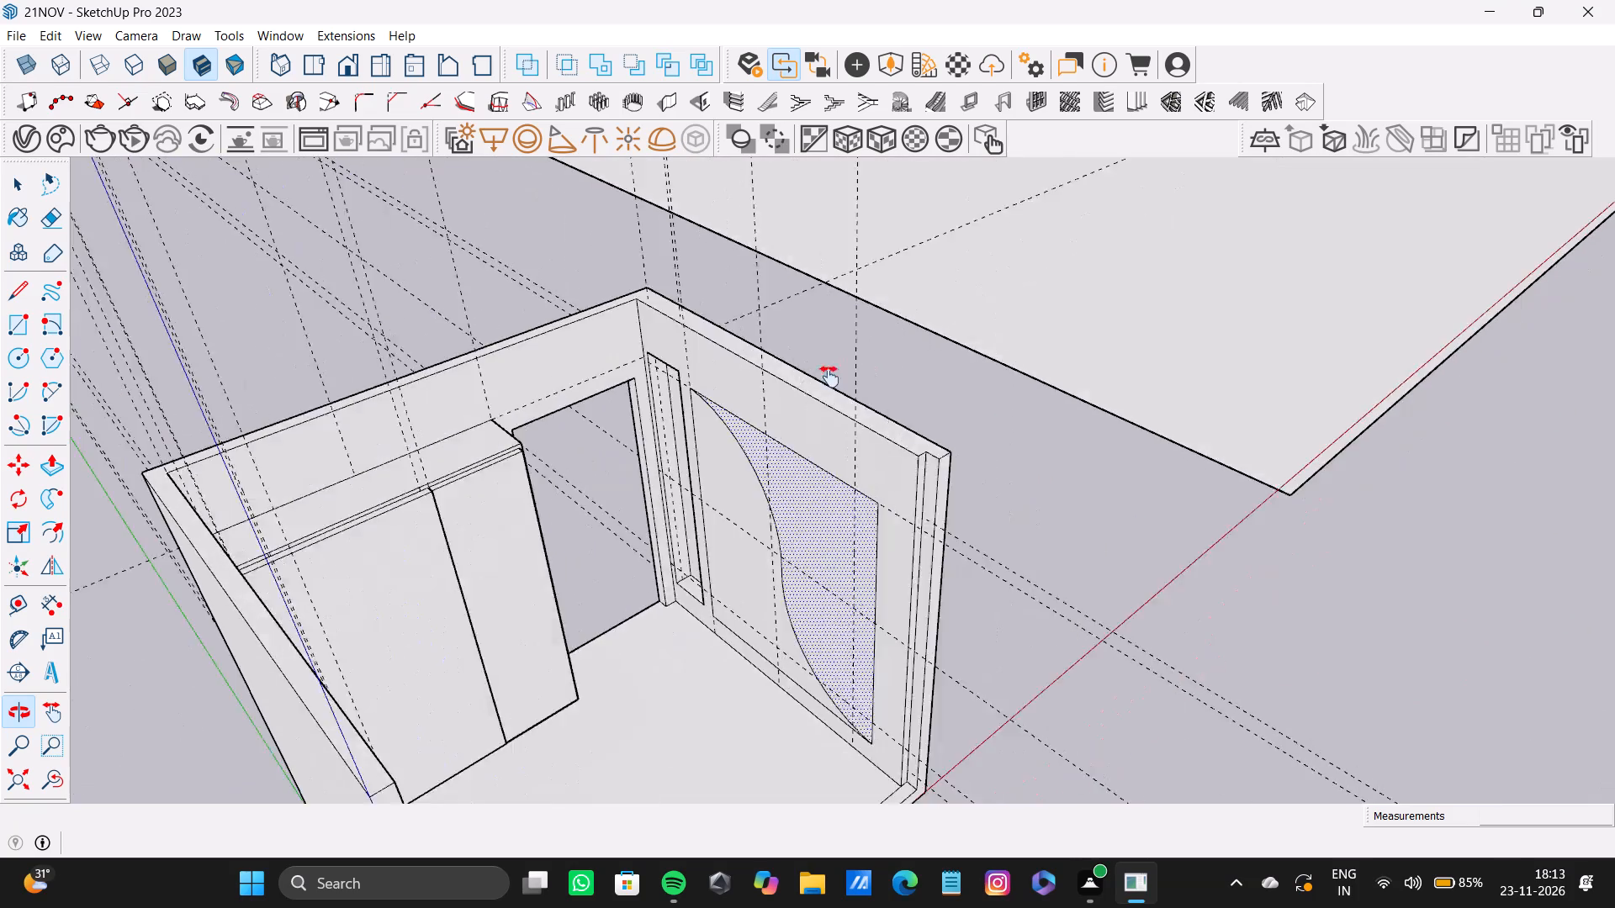
{"action": "middle_click_drag", "start_coordinate": [829, 377], "coordinate": [994, 367], "text": "shift"}
{"action": "scroll", "coordinate": [817, 460], "scroll_direction": "up", "scroll_amount": 7}
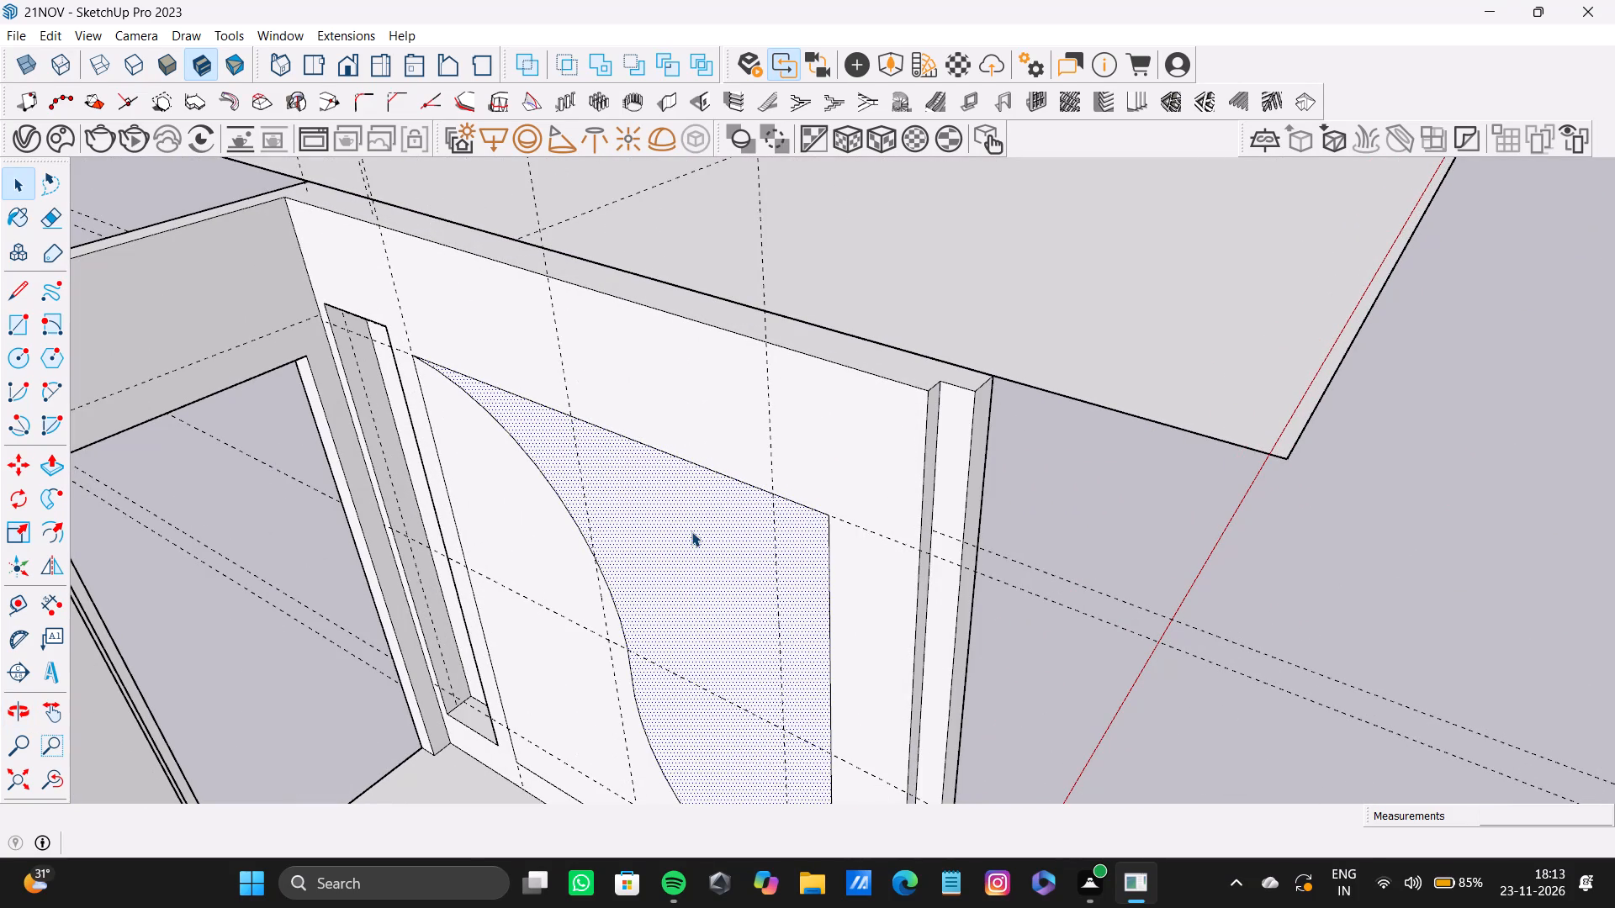
{"action": "key", "text": "p"}
{"action": "left_click", "coordinate": [670, 531]}
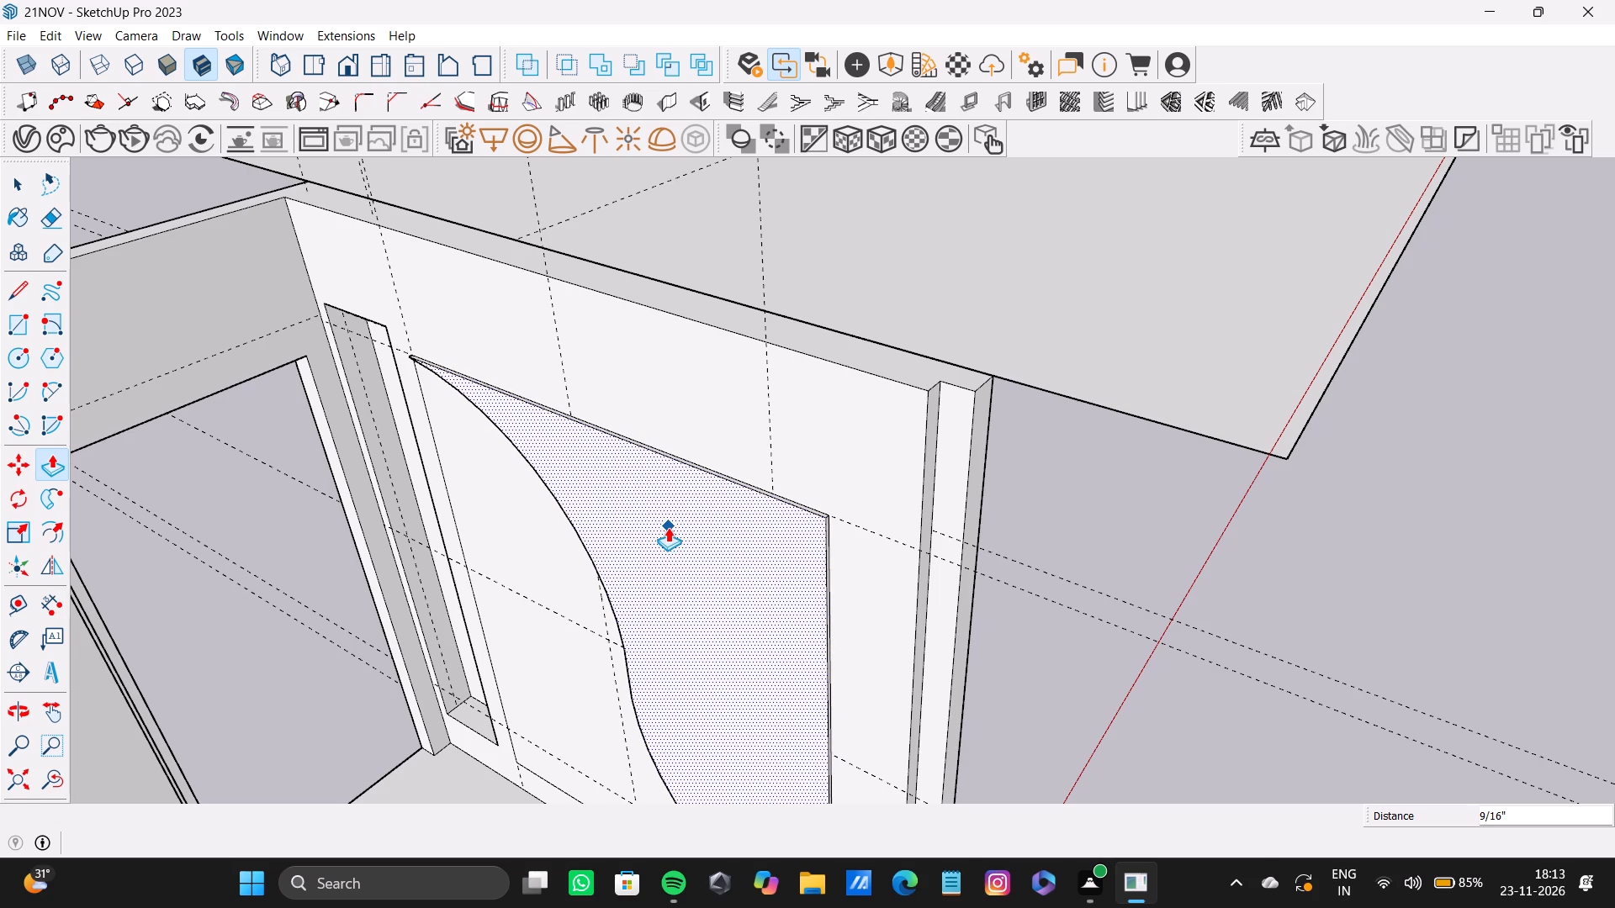
Inspect the thickness of the S-curved feature on the niche wall from near, far and oblique viewpoints.
{"action": "scroll", "coordinate": [670, 536], "scroll_direction": "down", "scroll_amount": 3}
{"action": "middle_click_drag", "start_coordinate": [718, 569], "coordinate": [694, 467]}
{"action": "scroll", "coordinate": [711, 547], "scroll_direction": "down", "scroll_amount": 9}
{"action": "middle_click_drag", "start_coordinate": [735, 594], "coordinate": [834, 574]}
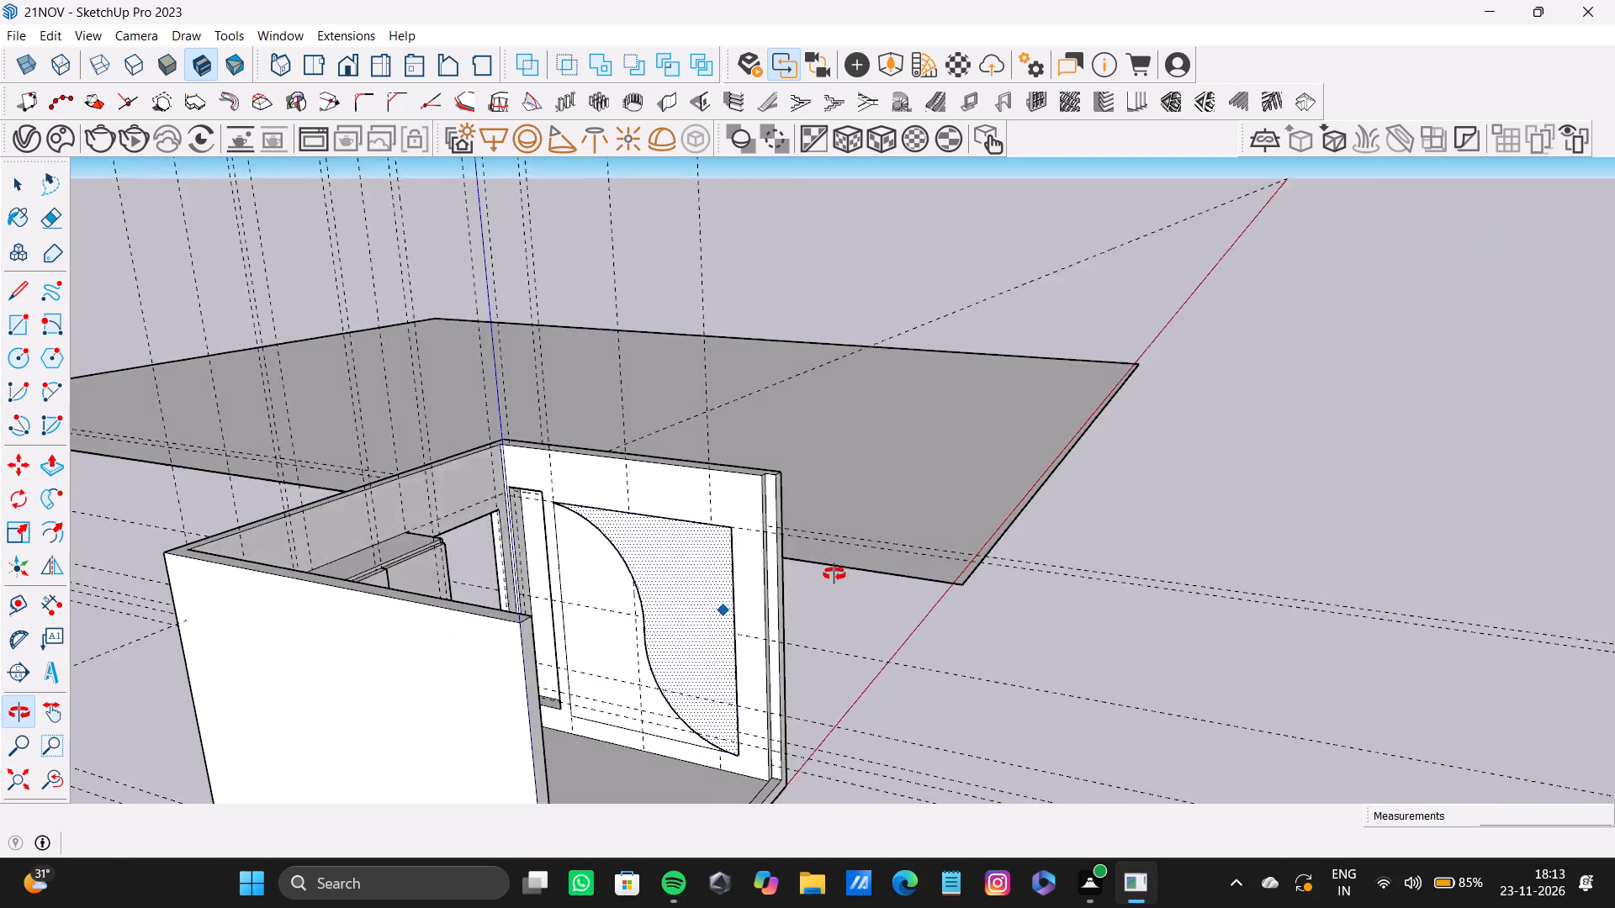
{"action": "middle_click_drag", "start_coordinate": [834, 574], "coordinate": [637, 549]}
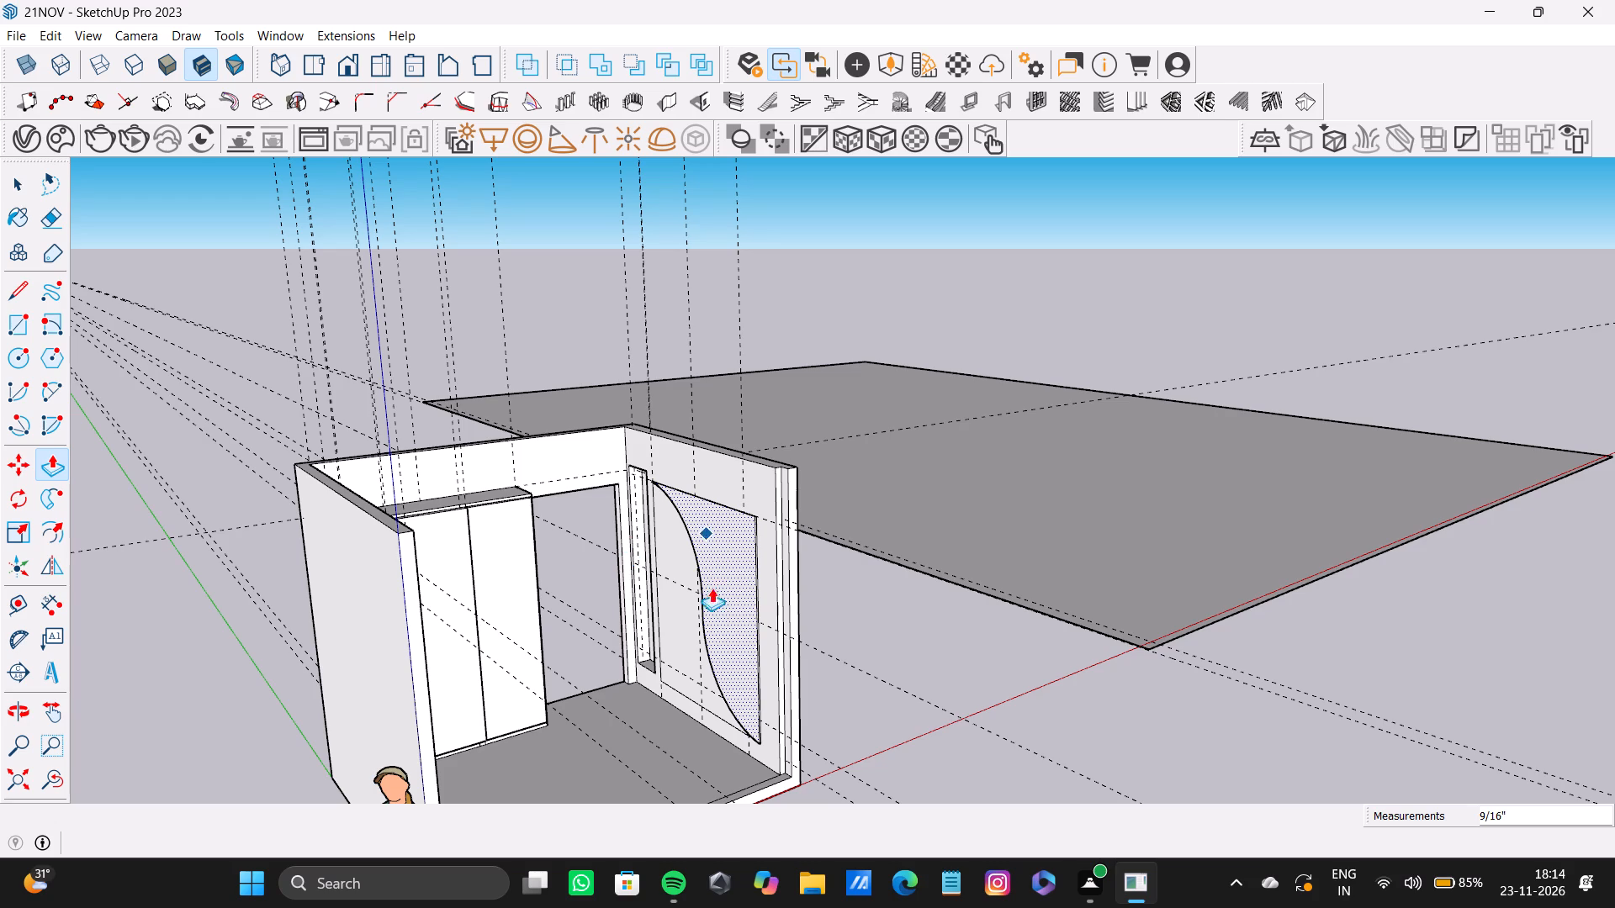
{"action": "scroll", "coordinate": [751, 699], "scroll_direction": "up", "scroll_amount": 1}
{"action": "scroll", "coordinate": [670, 631], "scroll_direction": "down", "scroll_amount": 9}
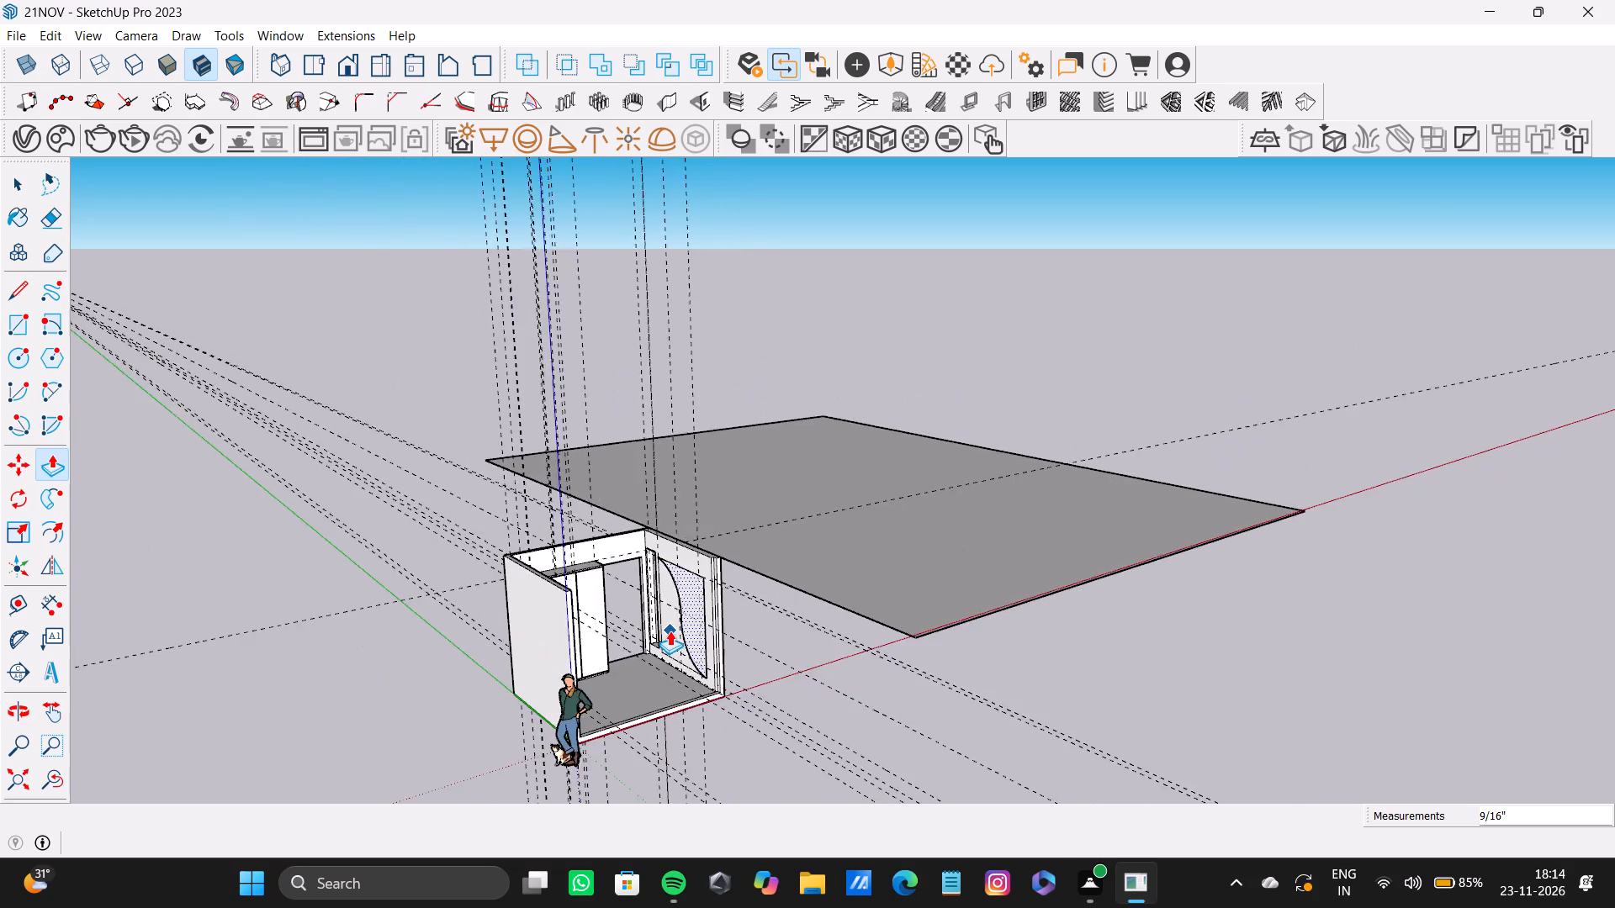
{"action": "middle_click_drag", "start_coordinate": [670, 631], "coordinate": [523, 612]}
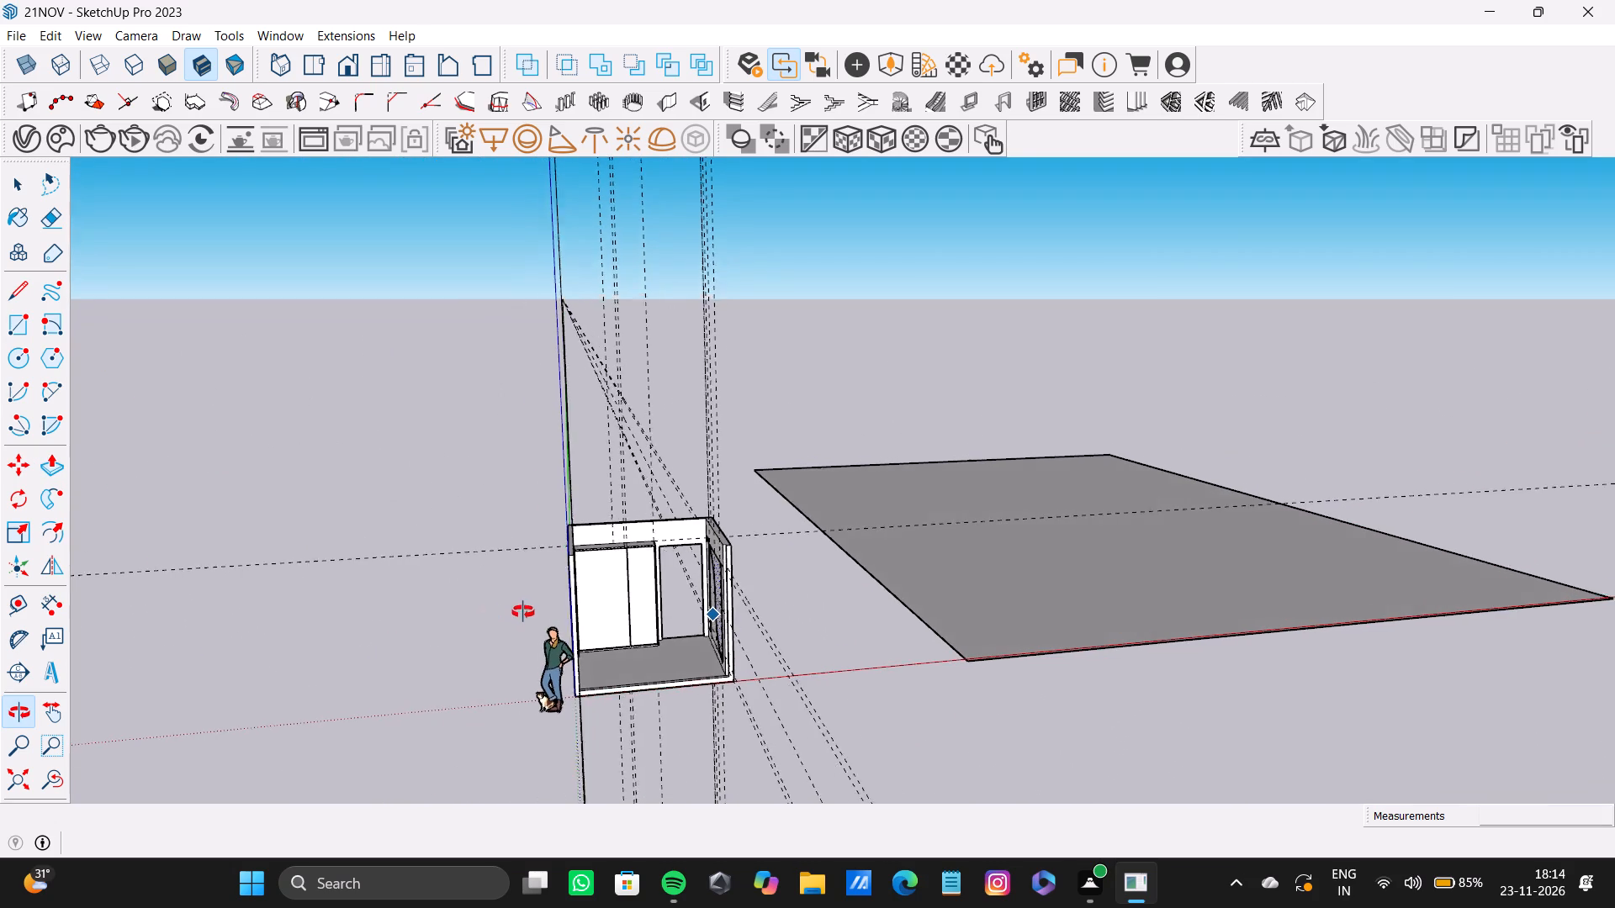
{"action": "middle_click_drag", "start_coordinate": [523, 612], "coordinate": [524, 629]}
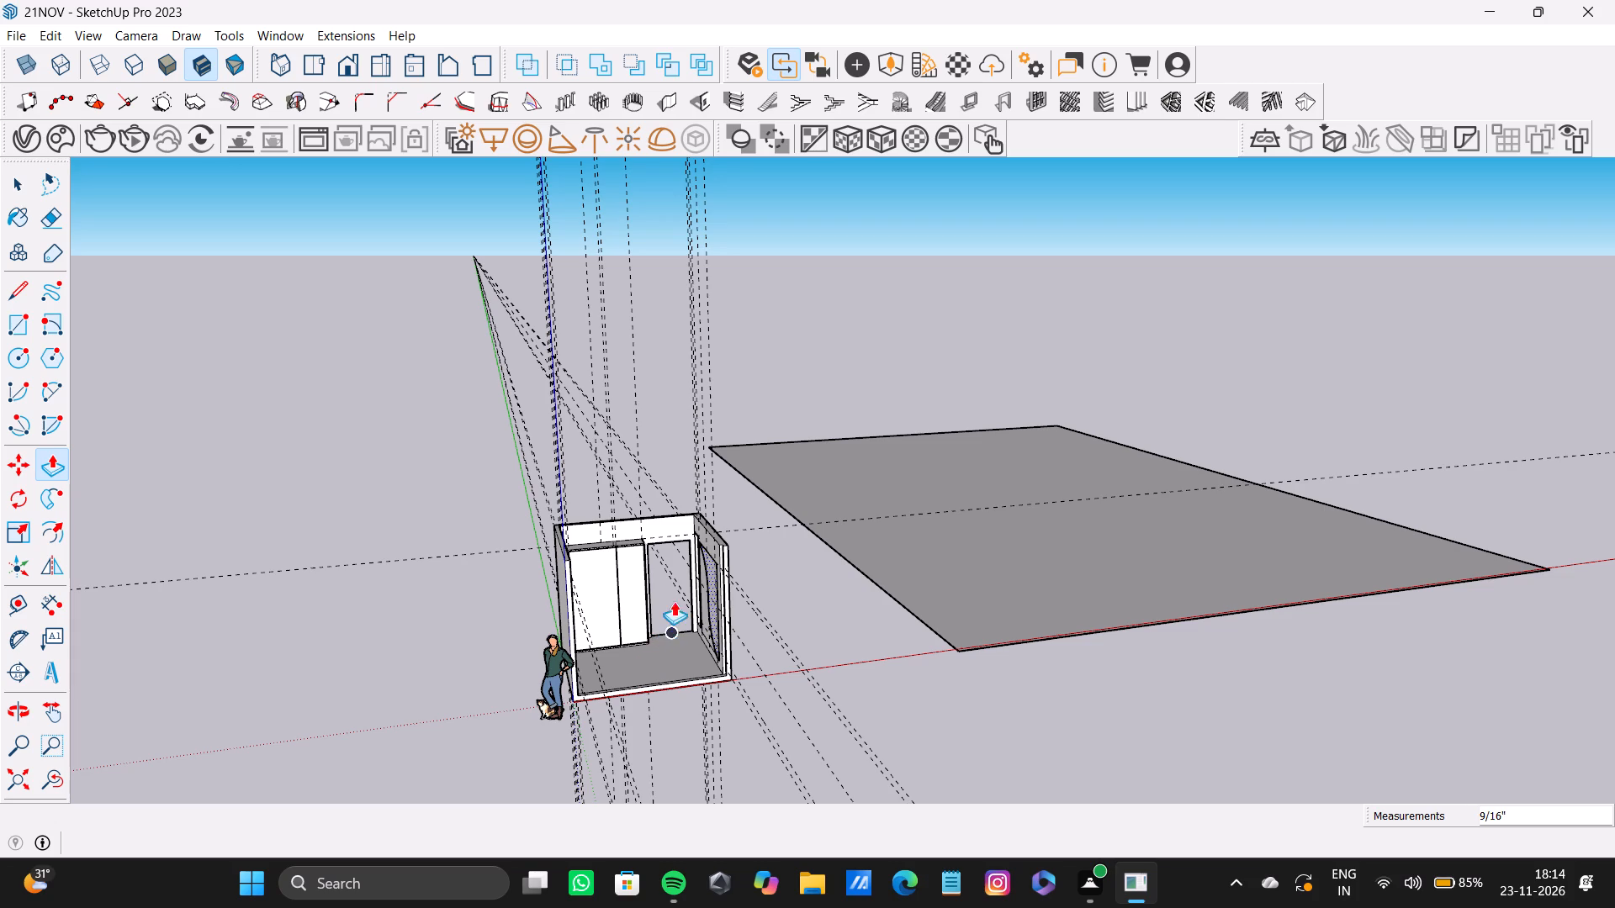
{"action": "scroll", "coordinate": [721, 567], "scroll_direction": "up", "scroll_amount": 13}
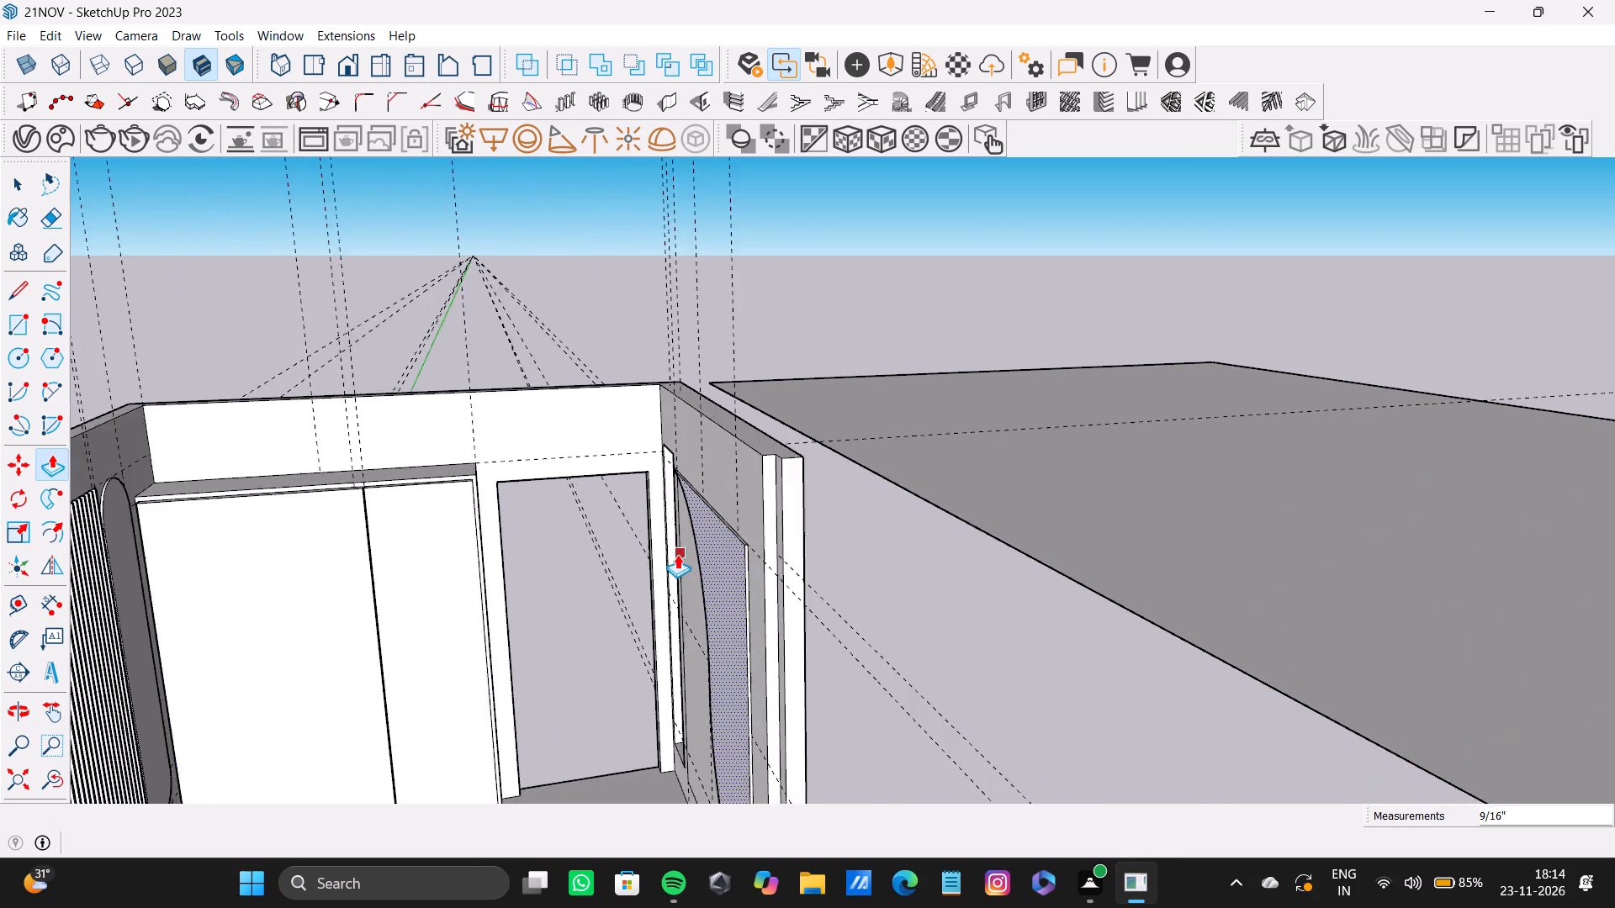
{"action": "scroll", "coordinate": [677, 554], "scroll_direction": "up", "scroll_amount": 13}
{"action": "middle_click_drag", "start_coordinate": [826, 515], "coordinate": [857, 648]}
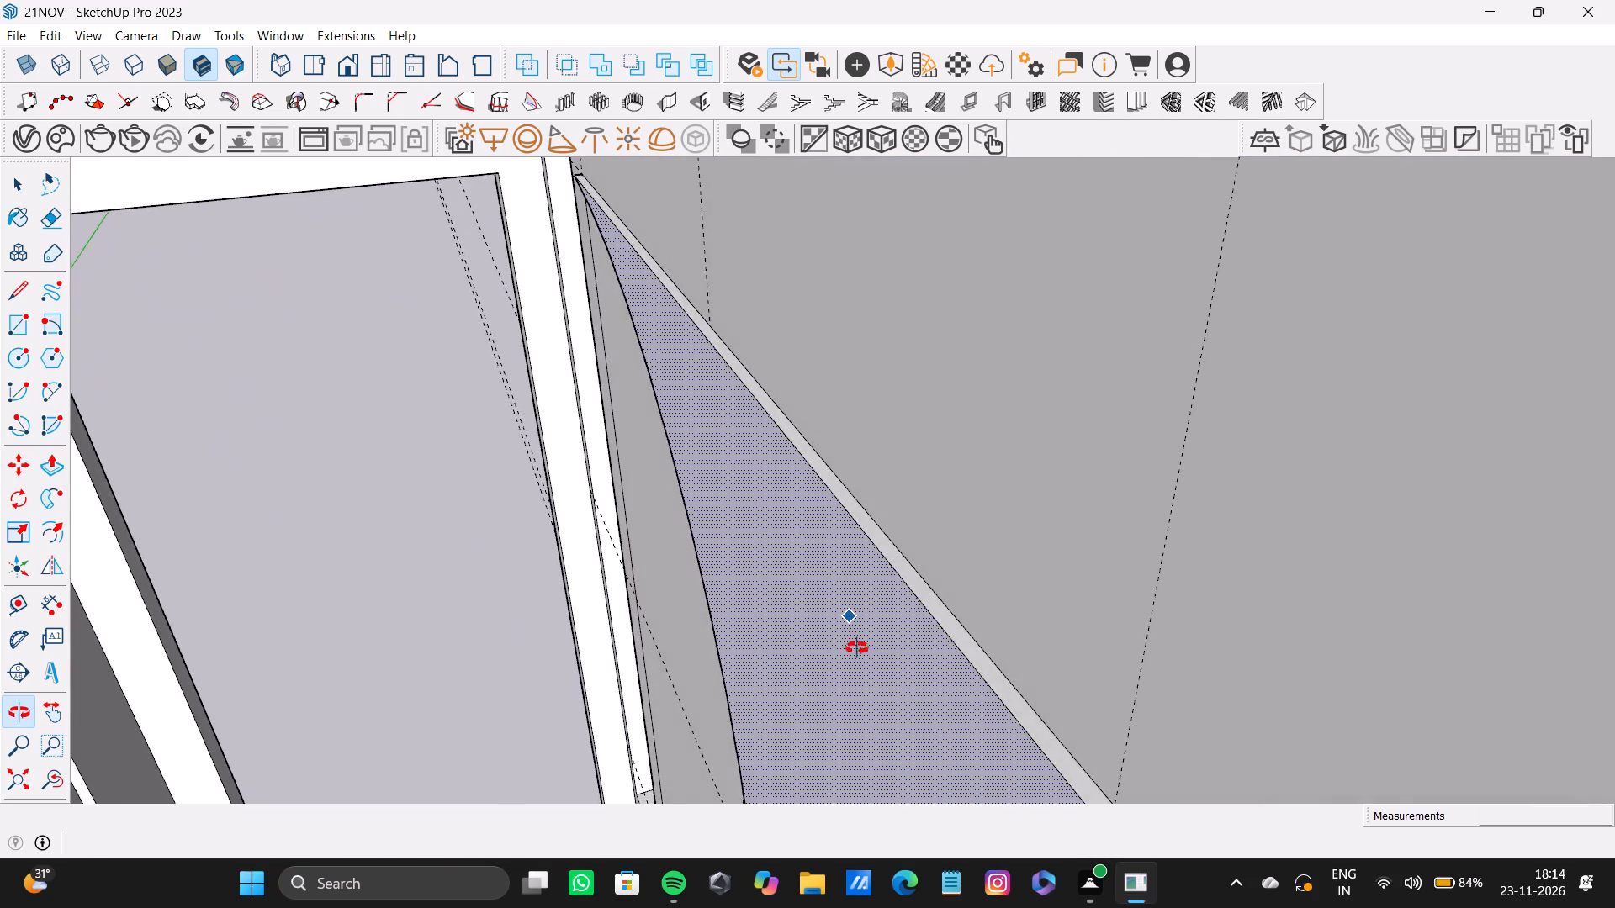
{"action": "middle_click_drag", "start_coordinate": [857, 648], "coordinate": [905, 615]}
{"action": "scroll", "coordinate": [921, 620], "scroll_direction": "down", "scroll_amount": 20}
{"action": "scroll", "coordinate": [921, 620], "scroll_direction": "down", "scroll_amount": 4}
{"action": "middle_click_drag", "start_coordinate": [919, 622], "coordinate": [931, 427]}
{"action": "scroll", "coordinate": [935, 631], "scroll_direction": "up", "scroll_amount": 4}
{"action": "scroll", "coordinate": [932, 625], "scroll_direction": "down", "scroll_amount": 10}
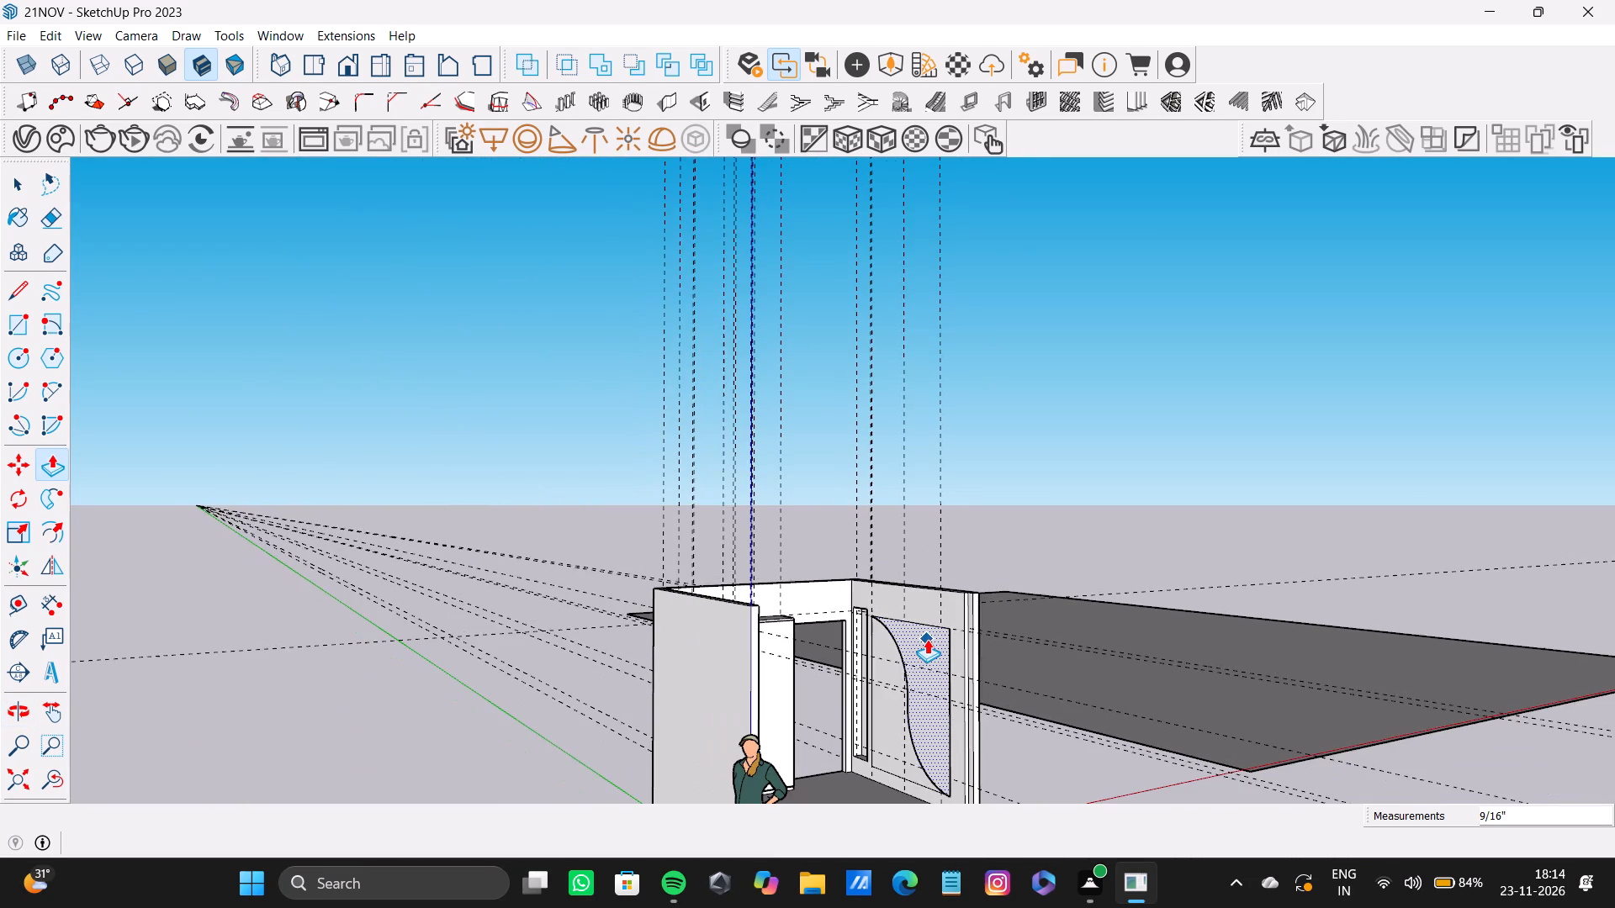
Push the S-curved face 2" into the niche wall with Push/Pull.
{"action": "middle_click_drag", "start_coordinate": [927, 639], "coordinate": [872, 668], "text": "shift"}
{"action": "scroll", "coordinate": [872, 594], "scroll_direction": "up", "scroll_amount": 1}
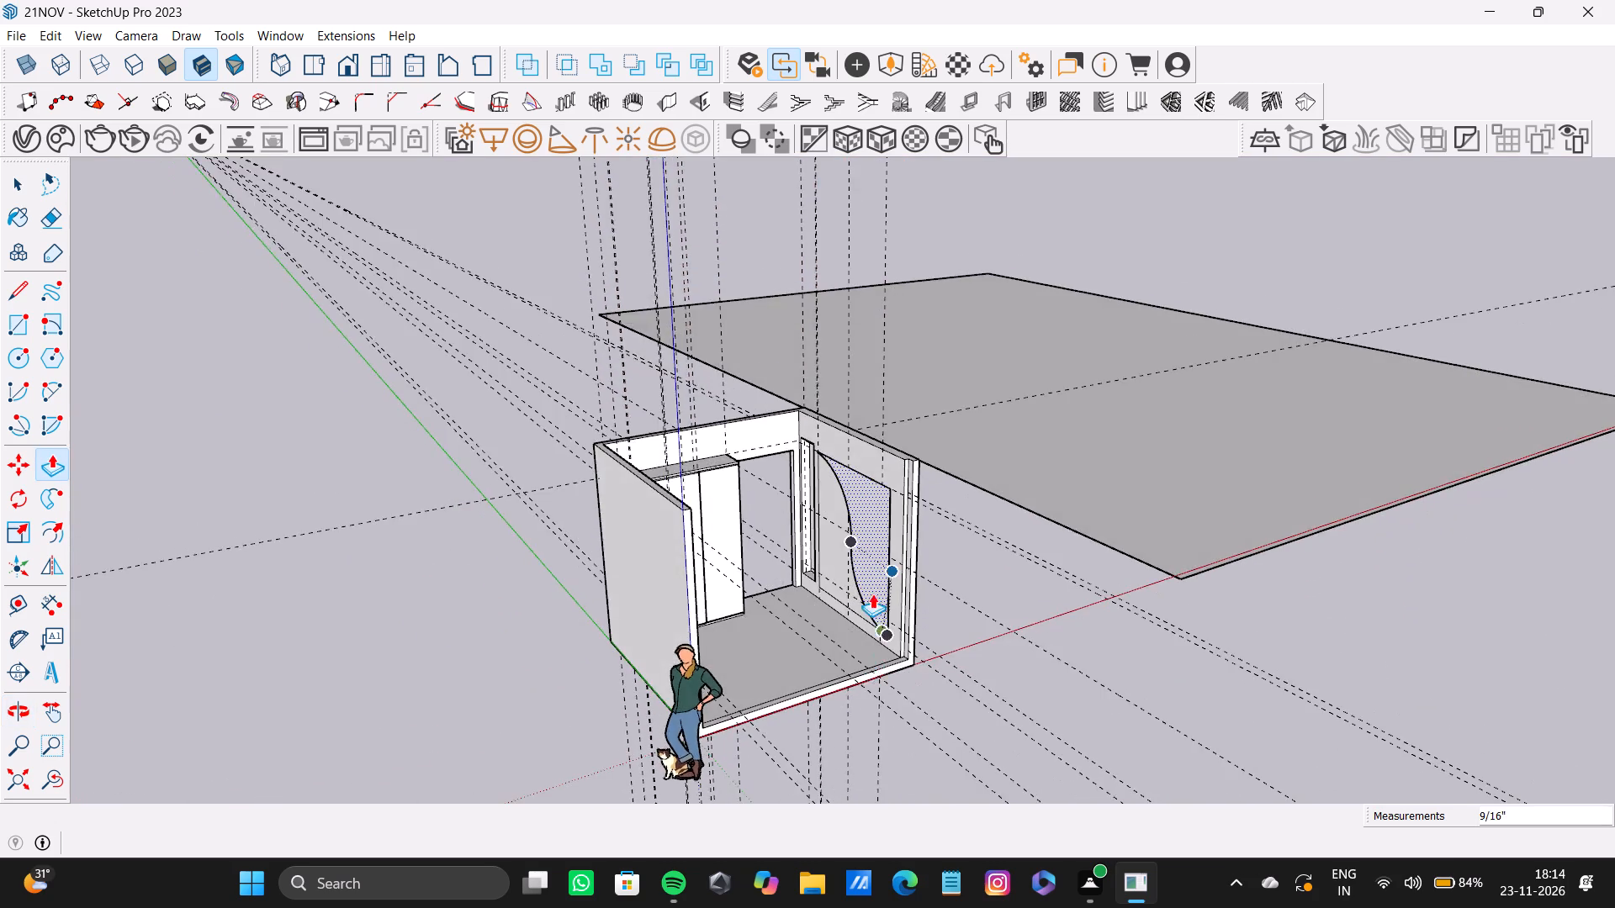
{"action": "scroll", "coordinate": [872, 594], "scroll_direction": "up", "scroll_amount": 17}
{"action": "key", "text": "space"}
{"action": "left_click", "coordinate": [861, 454]}
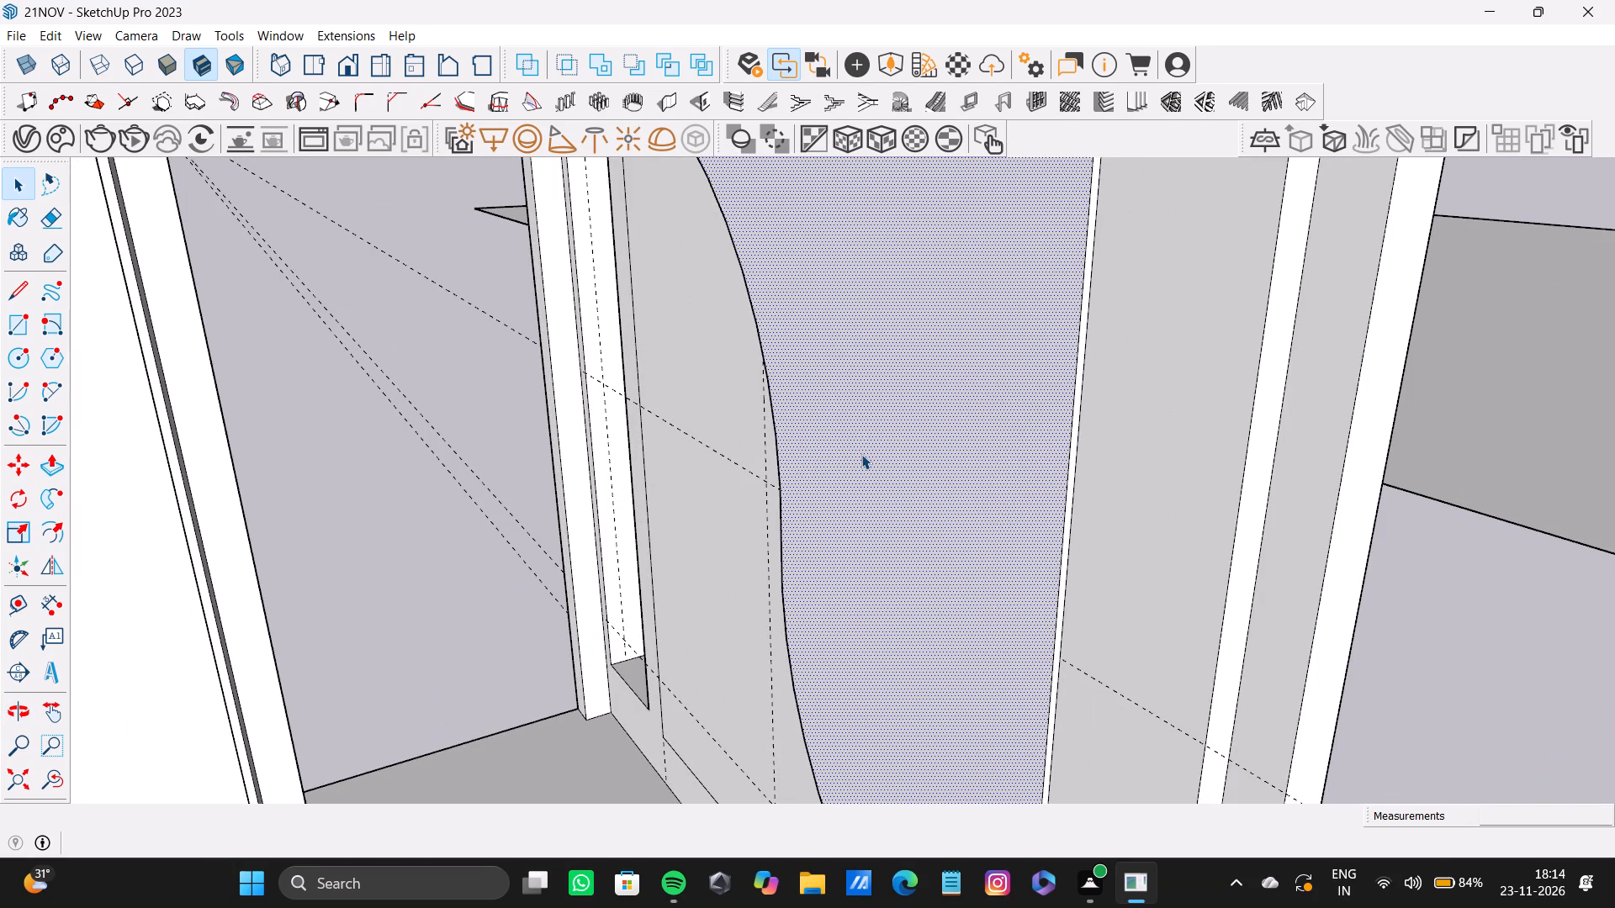
{"action": "key", "text": "p"}
{"action": "left_click_drag", "start_coordinate": [862, 467], "coordinate": [882, 463]}
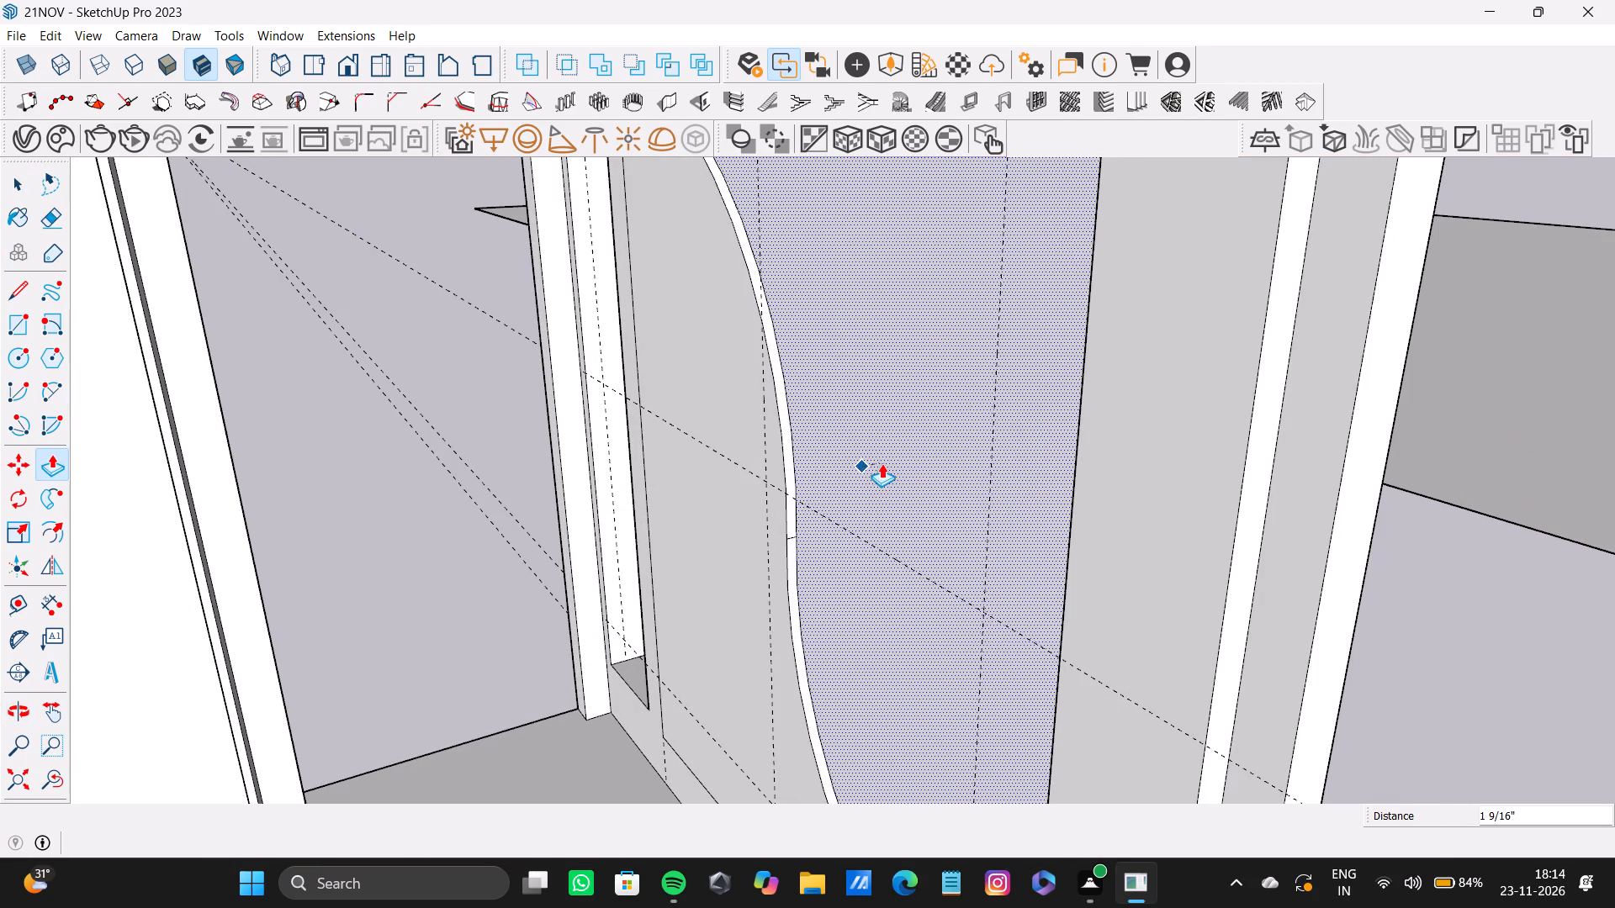
{"action": "left_click_drag", "start_coordinate": [882, 463], "coordinate": [884, 462]}
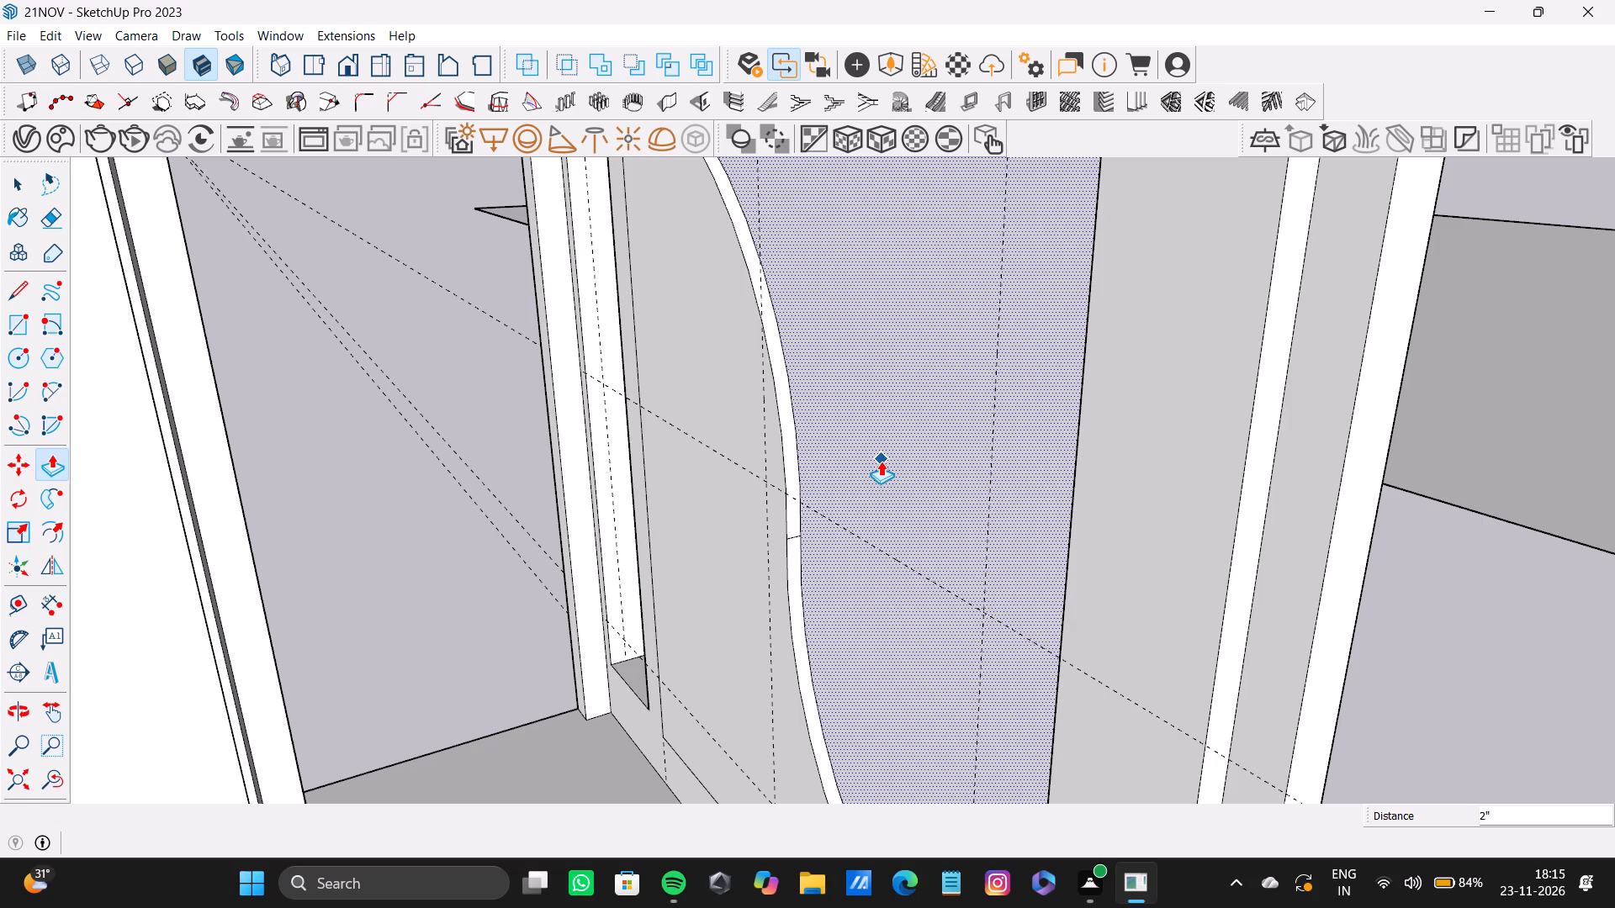
Inspect the recessed S-curved feature together with the whole room from several angles.
{"action": "scroll", "coordinate": [877, 395], "scroll_direction": "down", "scroll_amount": 6}
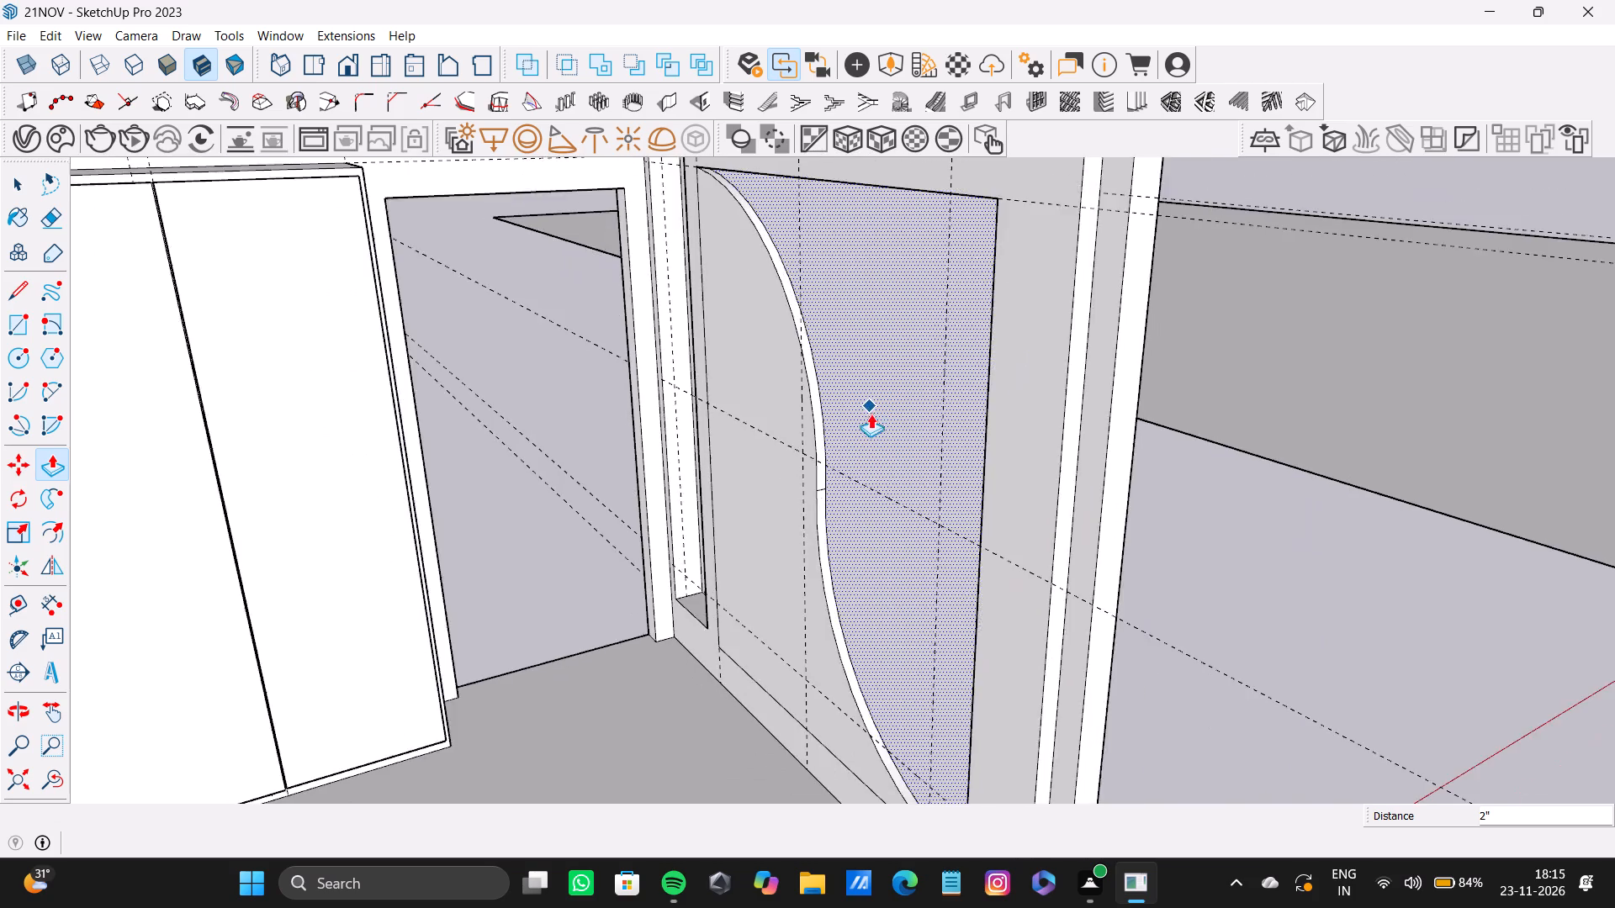
{"action": "scroll", "coordinate": [871, 414], "scroll_direction": "down", "scroll_amount": 7}
{"action": "middle_click_drag", "start_coordinate": [873, 420], "coordinate": [514, 418], "text": "shift"}
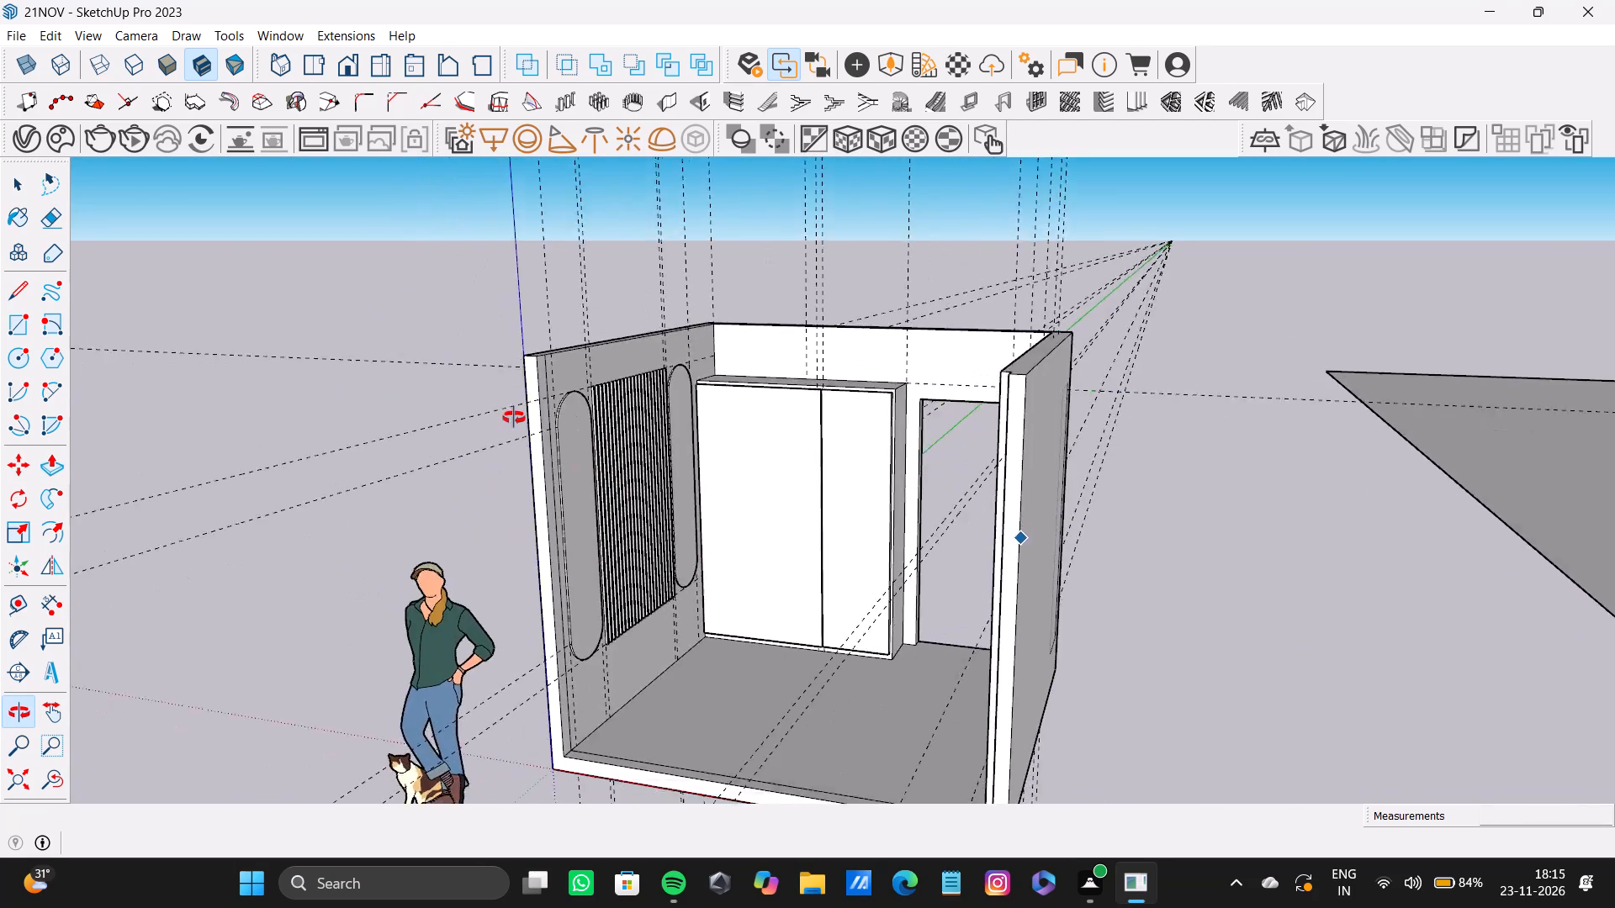
{"action": "middle_click_drag", "start_coordinate": [514, 418], "coordinate": [1049, 694], "text": "shift"}
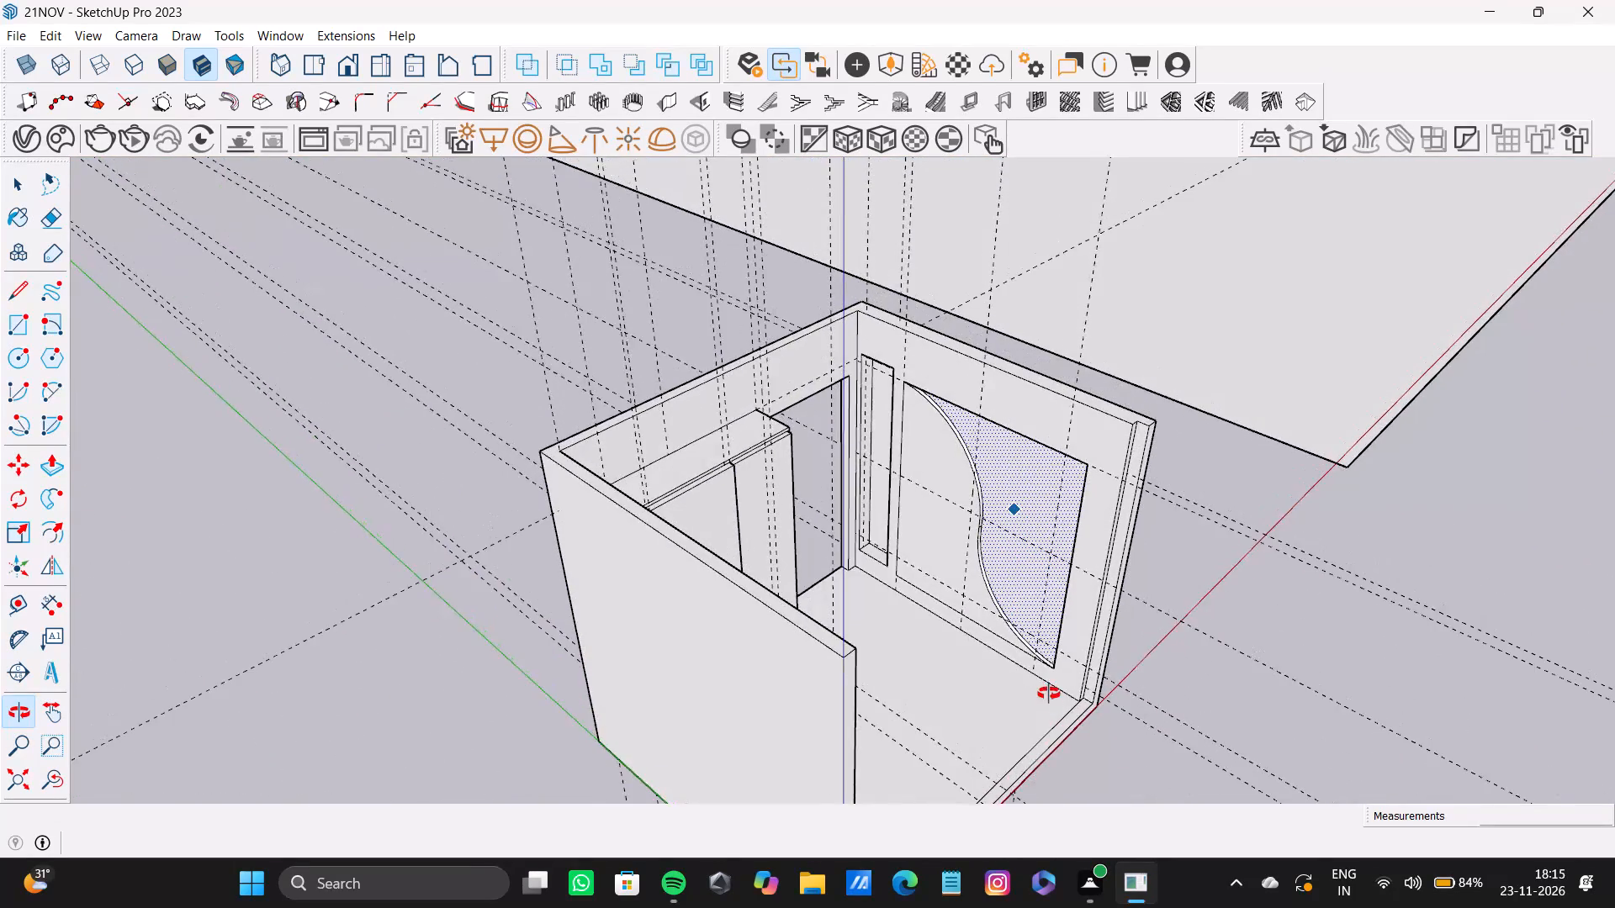
{"action": "middle_click_drag", "start_coordinate": [1049, 694], "coordinate": [1061, 721], "text": "shift"}
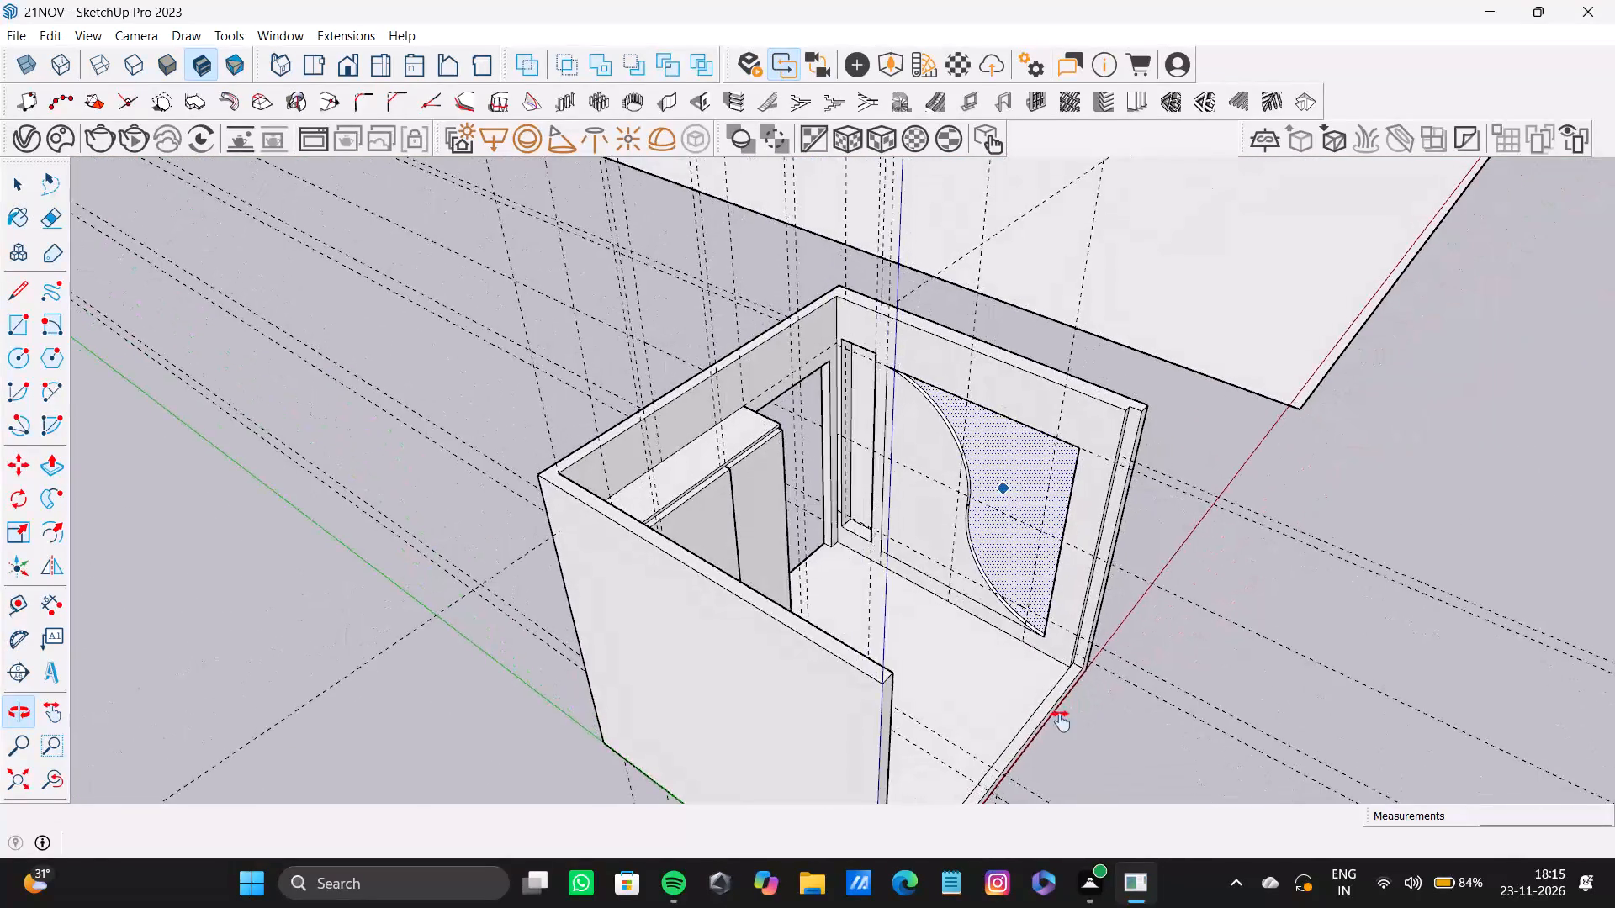
{"action": "middle_click_drag", "start_coordinate": [1061, 721], "coordinate": [940, 490], "text": "shift"}
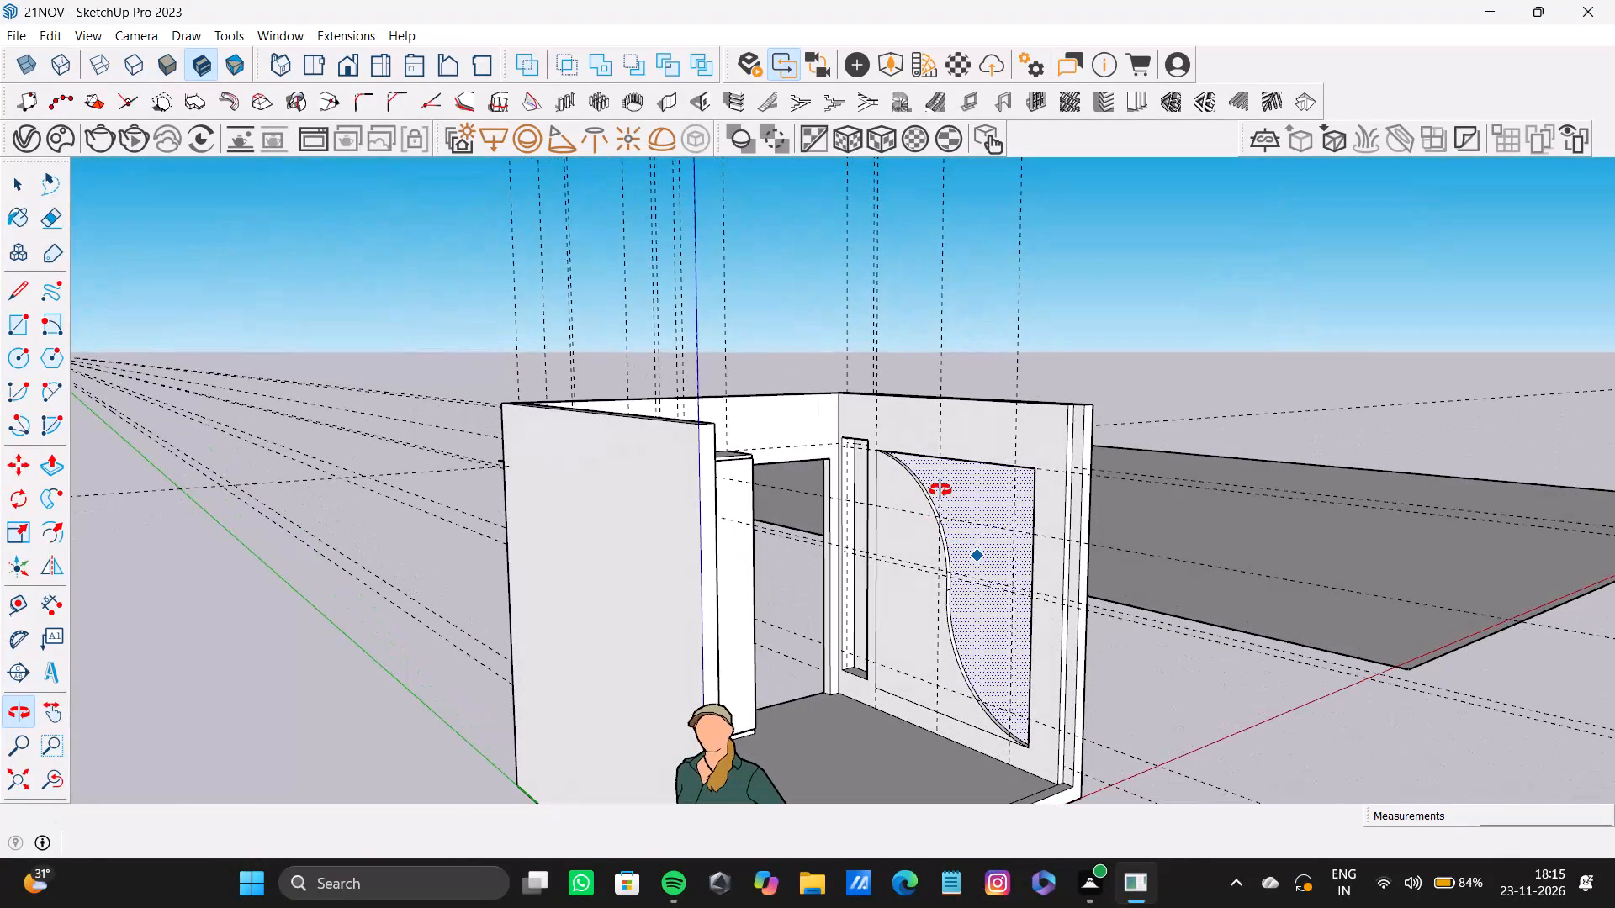
{"action": "middle_click_drag", "start_coordinate": [940, 490], "coordinate": [920, 502], "text": "shift"}
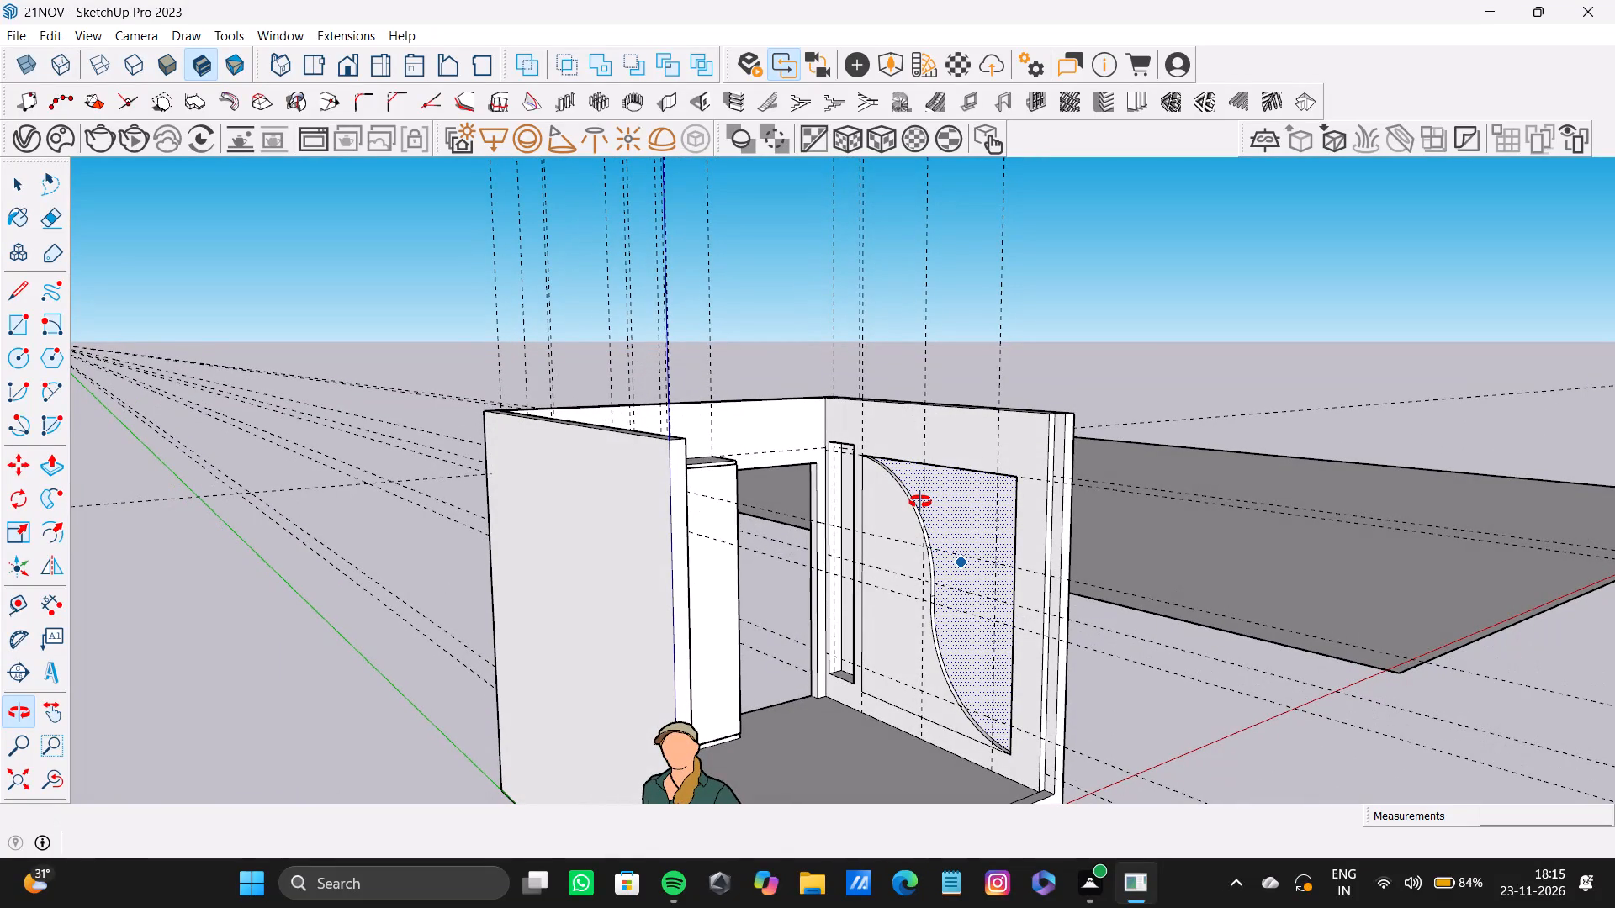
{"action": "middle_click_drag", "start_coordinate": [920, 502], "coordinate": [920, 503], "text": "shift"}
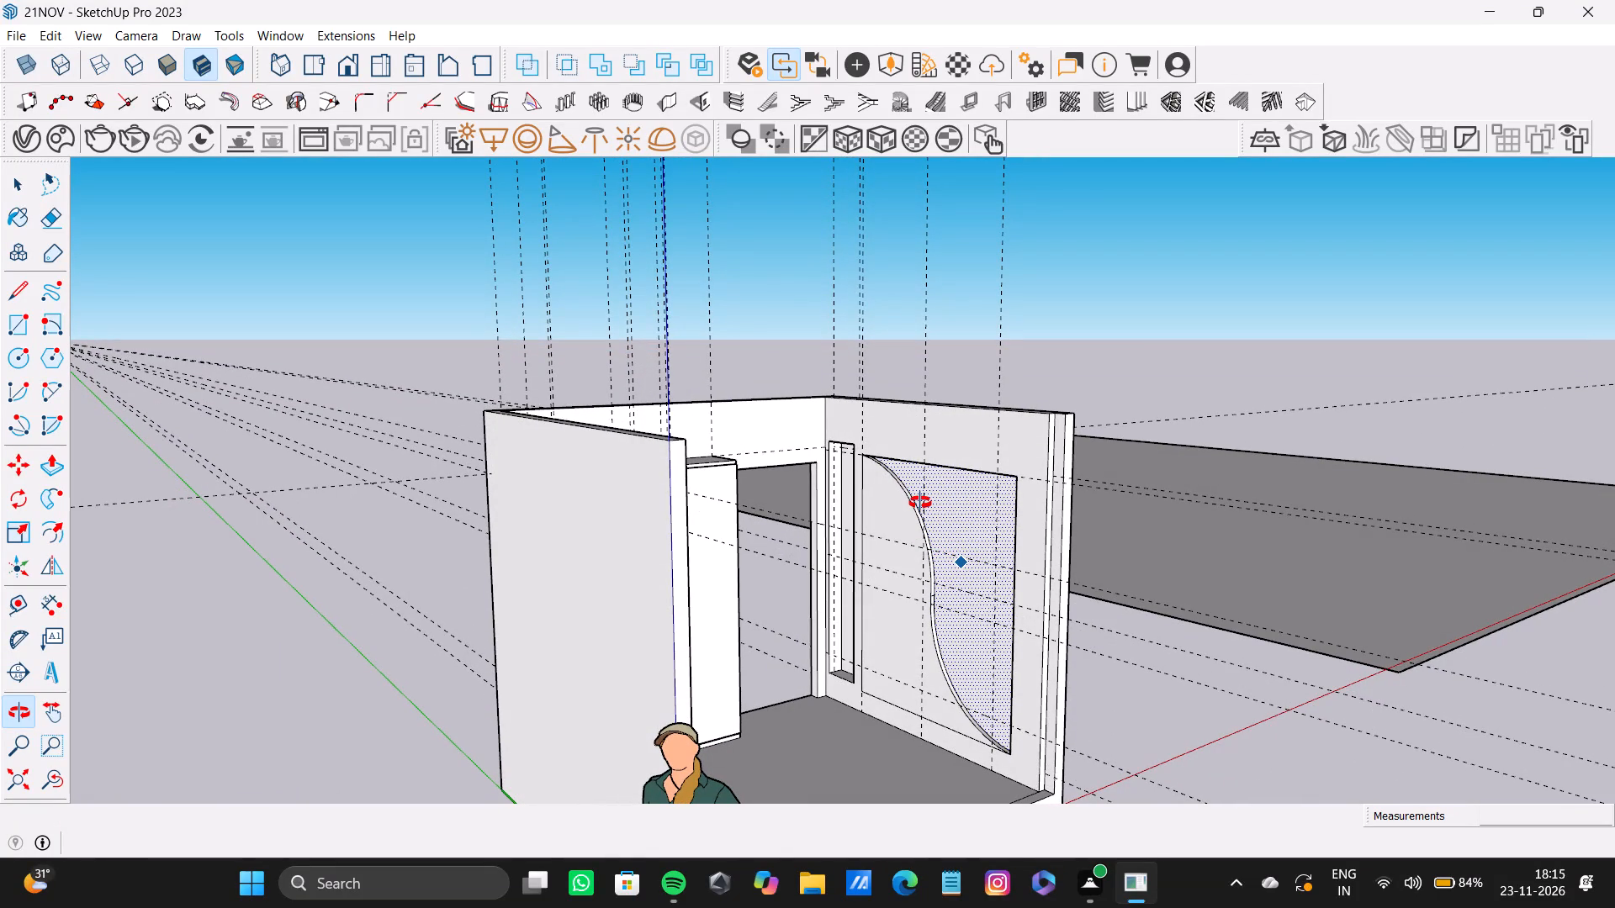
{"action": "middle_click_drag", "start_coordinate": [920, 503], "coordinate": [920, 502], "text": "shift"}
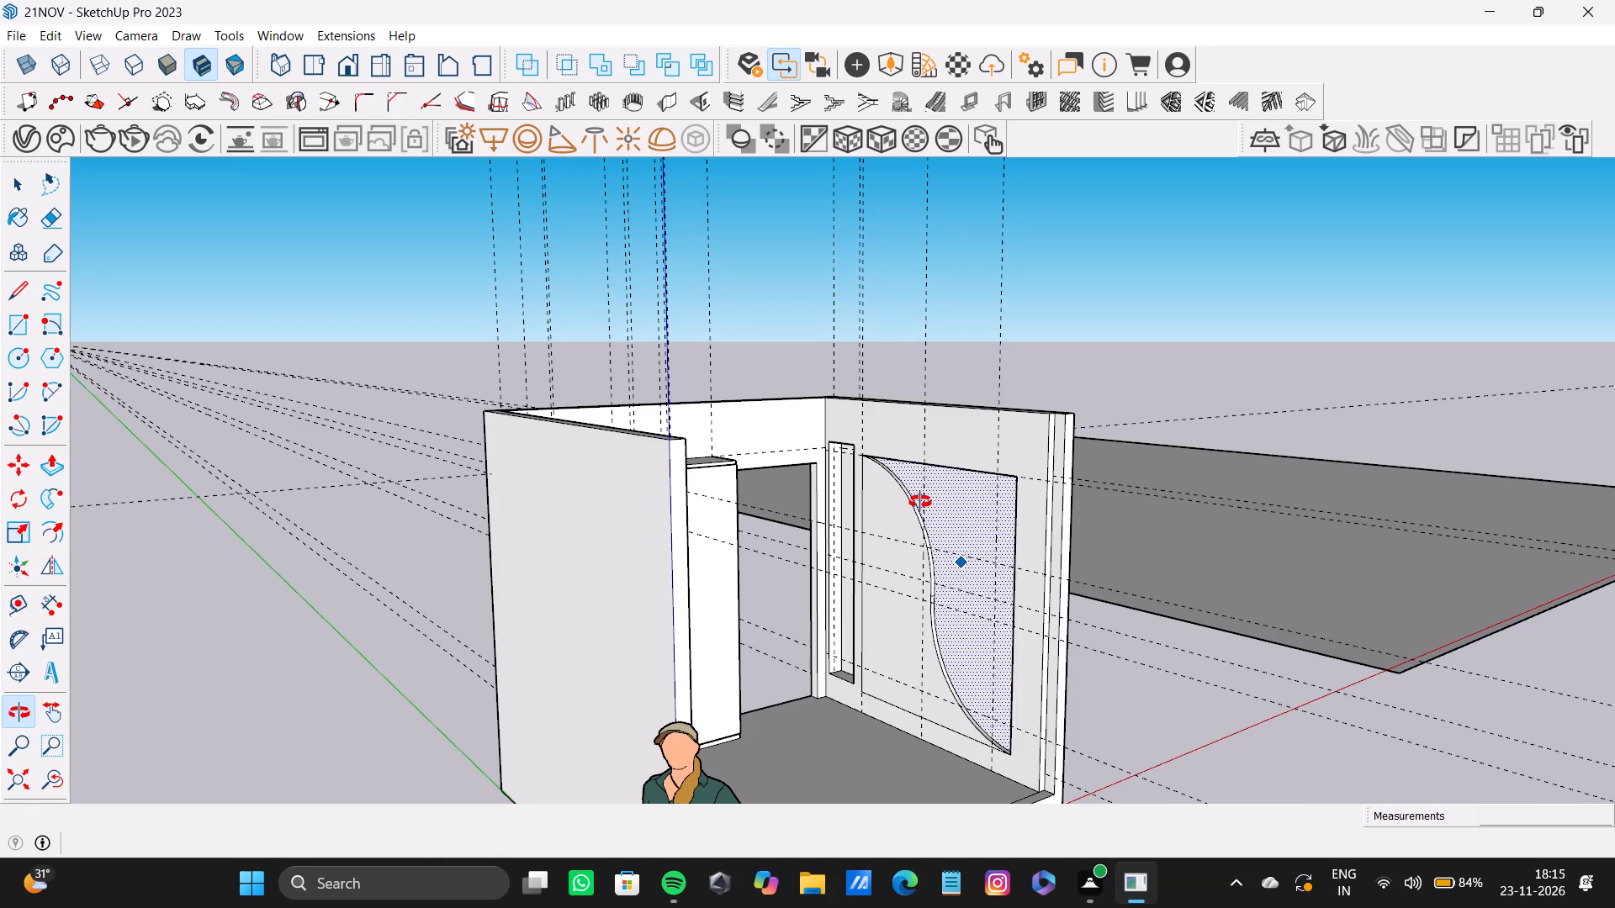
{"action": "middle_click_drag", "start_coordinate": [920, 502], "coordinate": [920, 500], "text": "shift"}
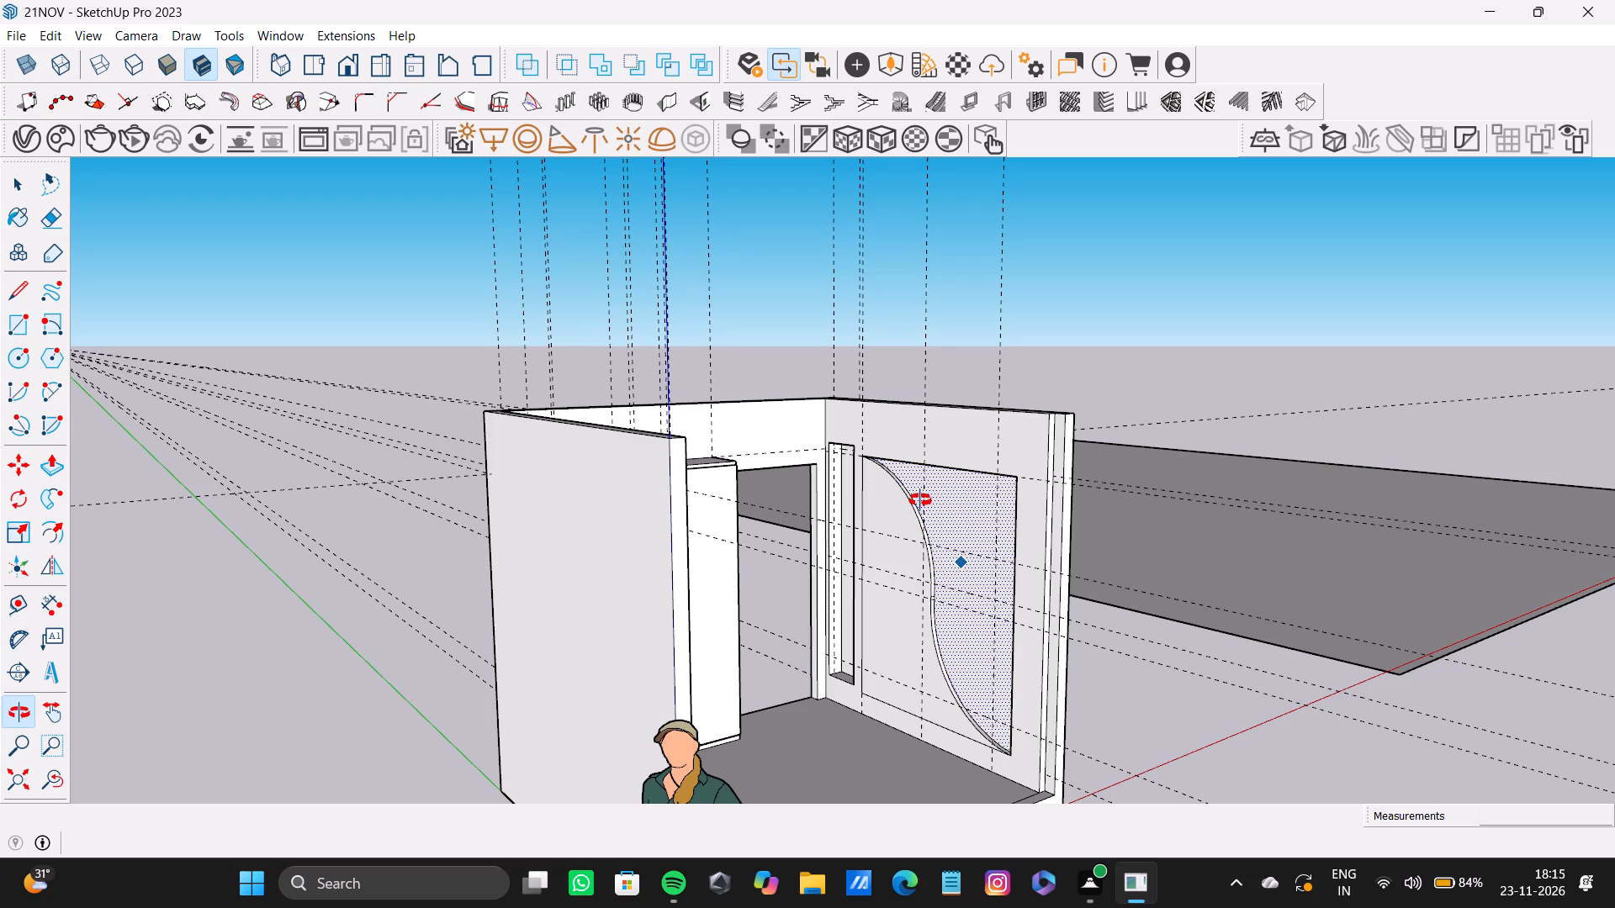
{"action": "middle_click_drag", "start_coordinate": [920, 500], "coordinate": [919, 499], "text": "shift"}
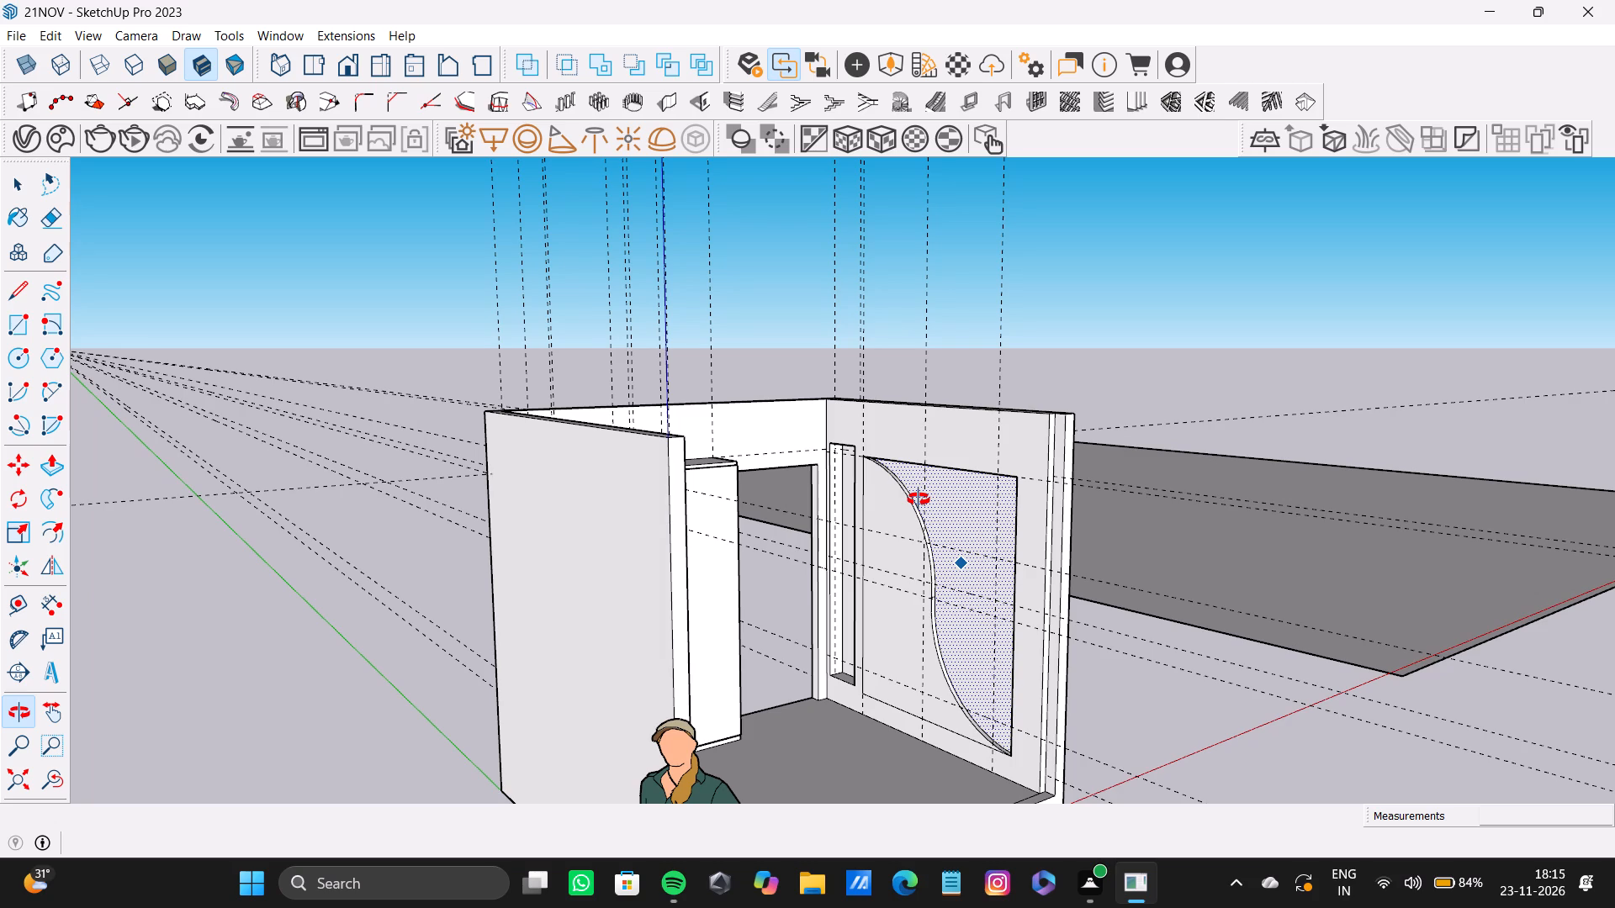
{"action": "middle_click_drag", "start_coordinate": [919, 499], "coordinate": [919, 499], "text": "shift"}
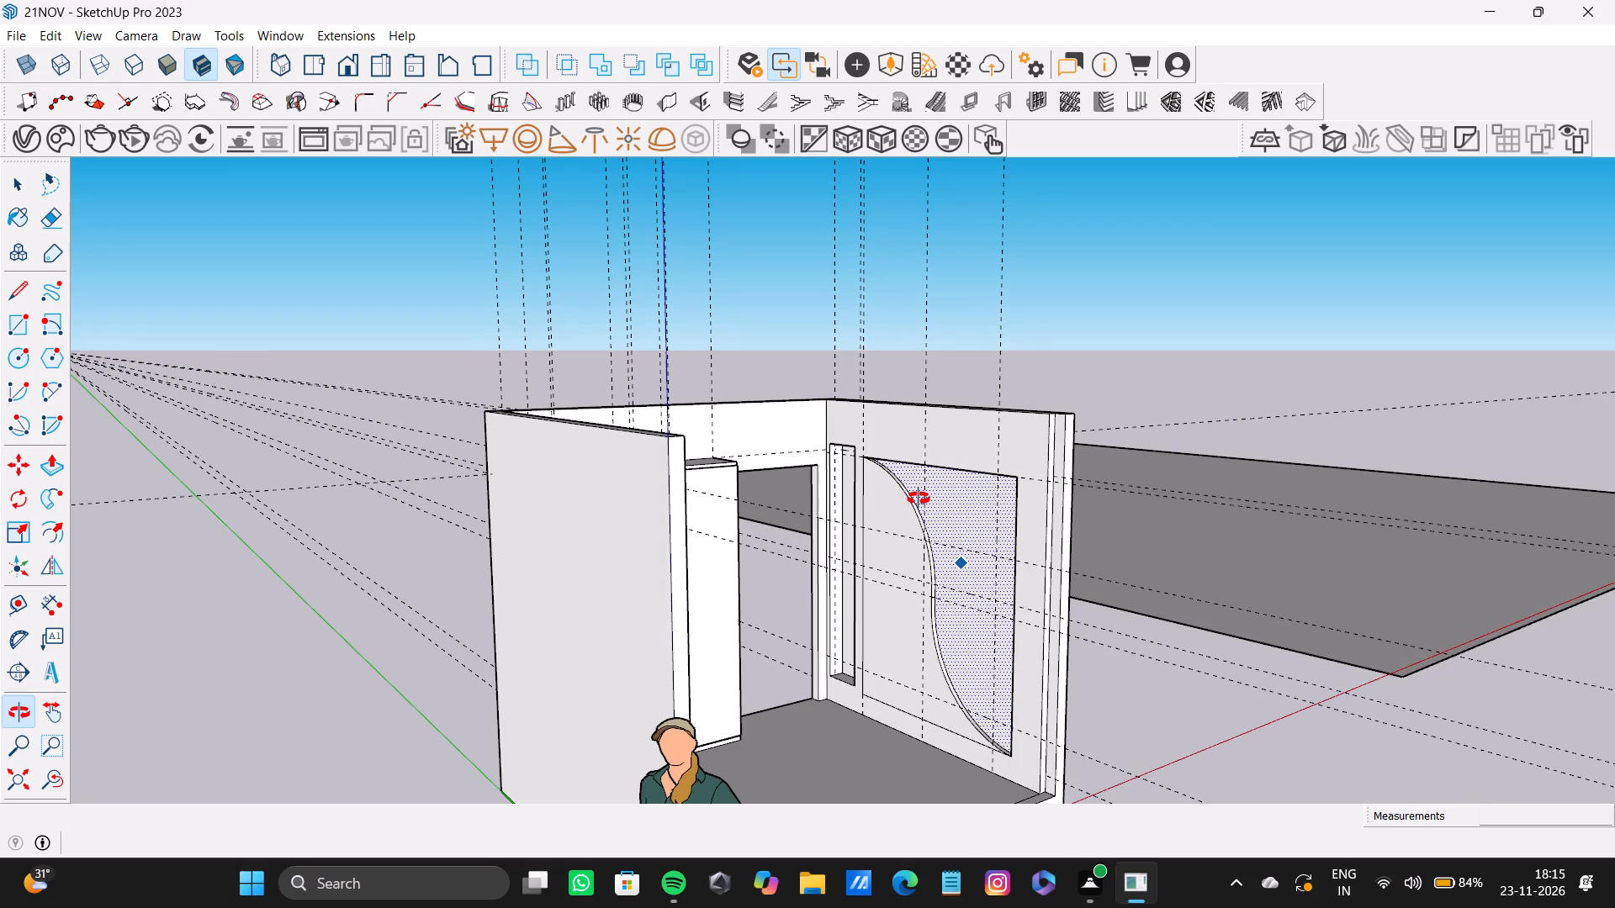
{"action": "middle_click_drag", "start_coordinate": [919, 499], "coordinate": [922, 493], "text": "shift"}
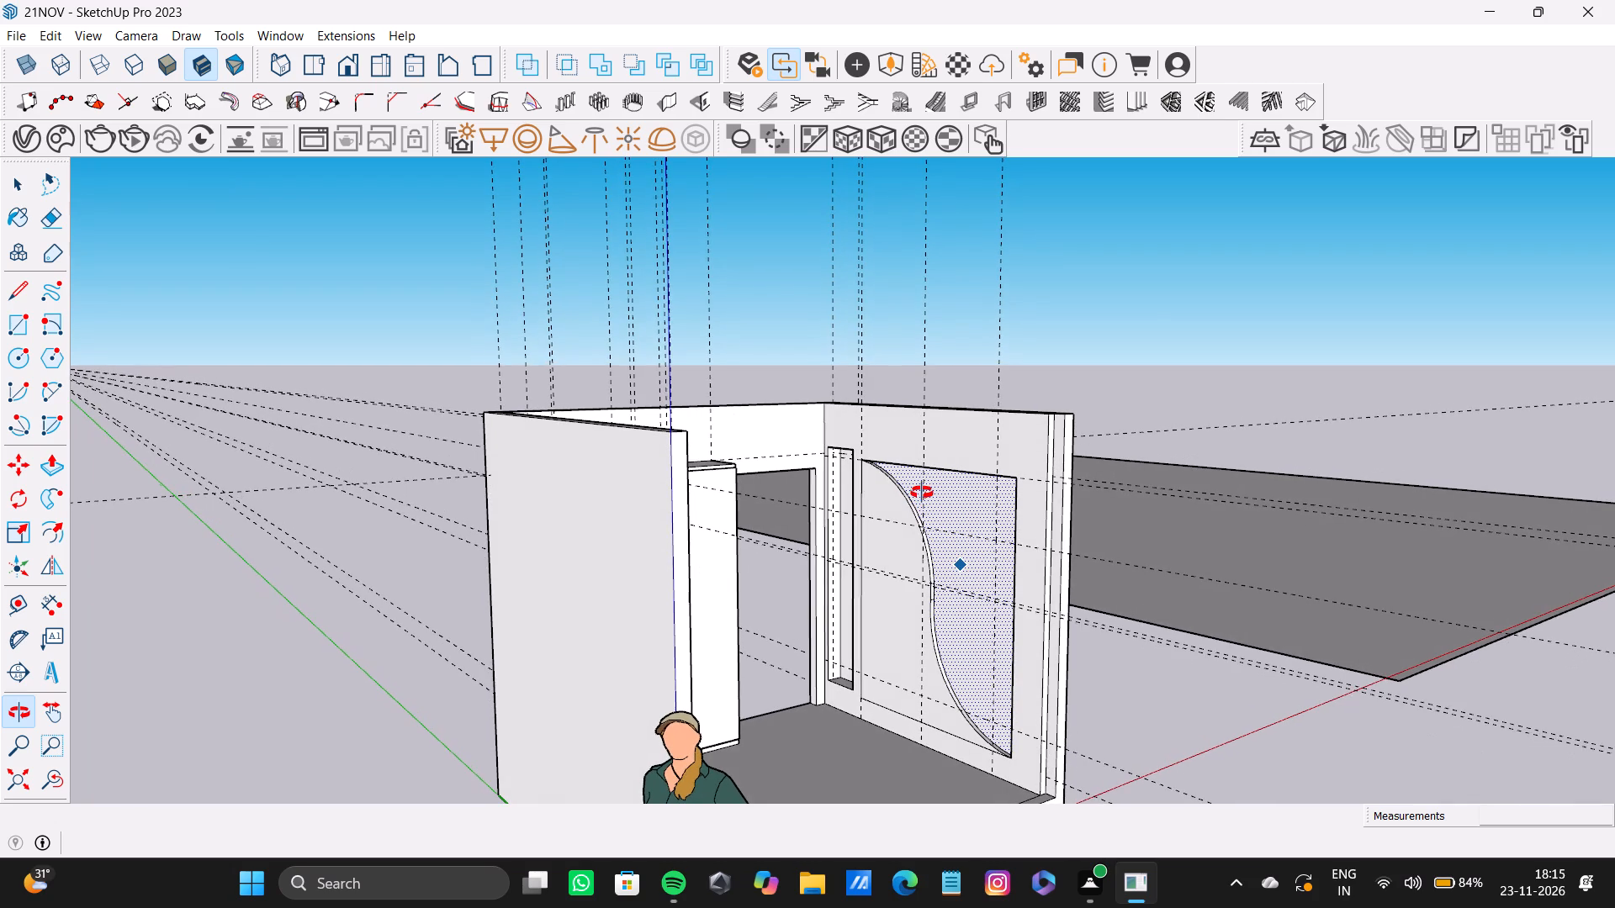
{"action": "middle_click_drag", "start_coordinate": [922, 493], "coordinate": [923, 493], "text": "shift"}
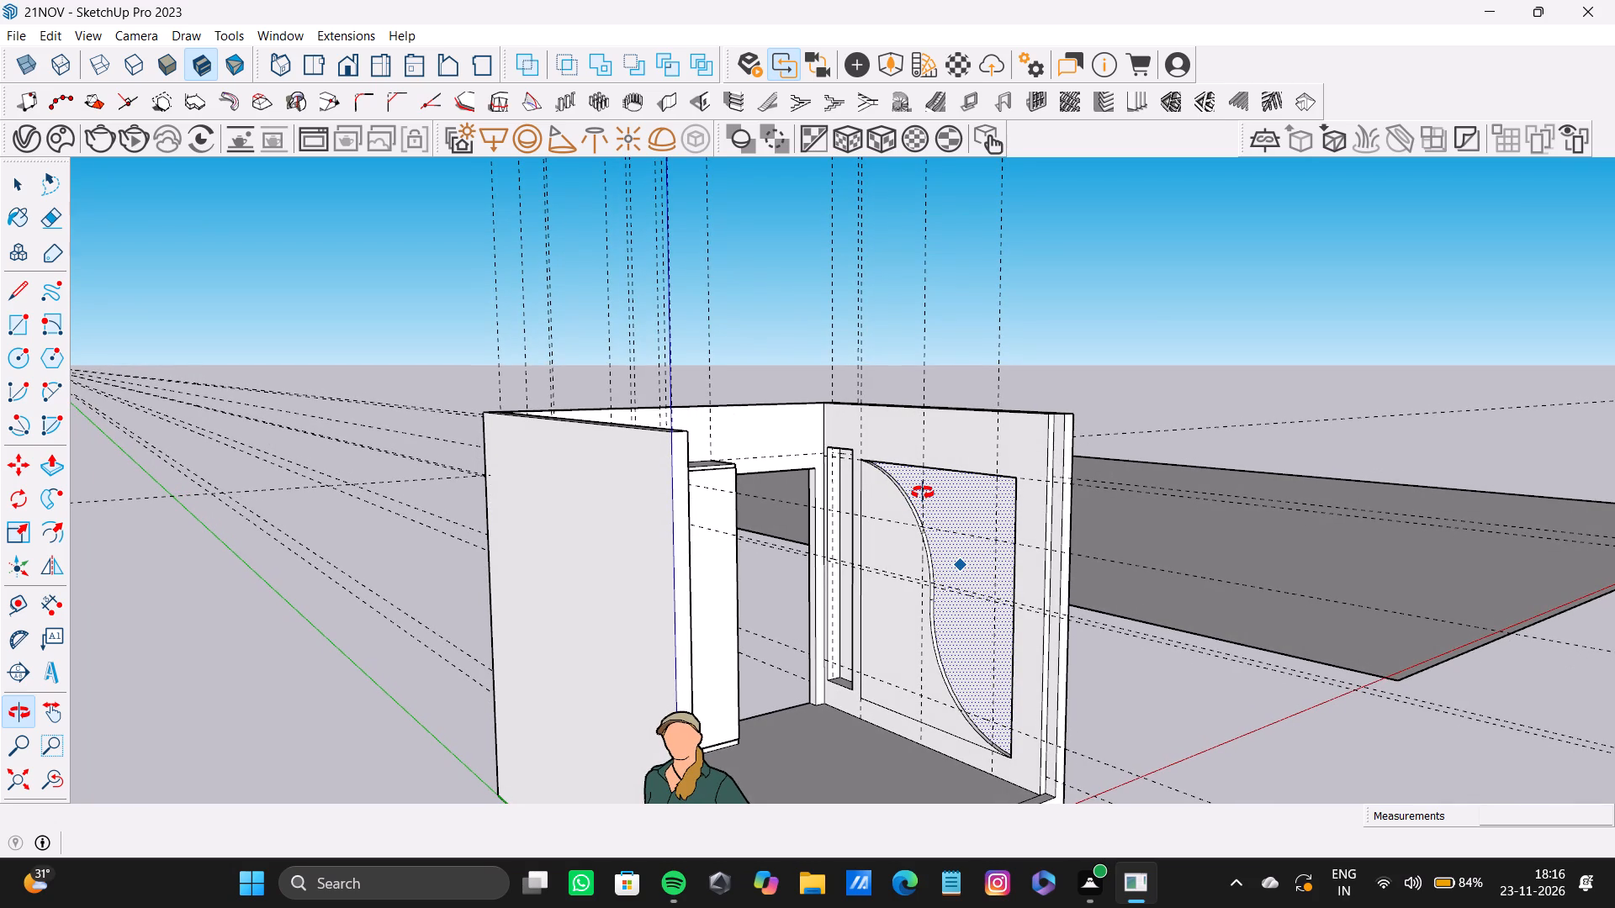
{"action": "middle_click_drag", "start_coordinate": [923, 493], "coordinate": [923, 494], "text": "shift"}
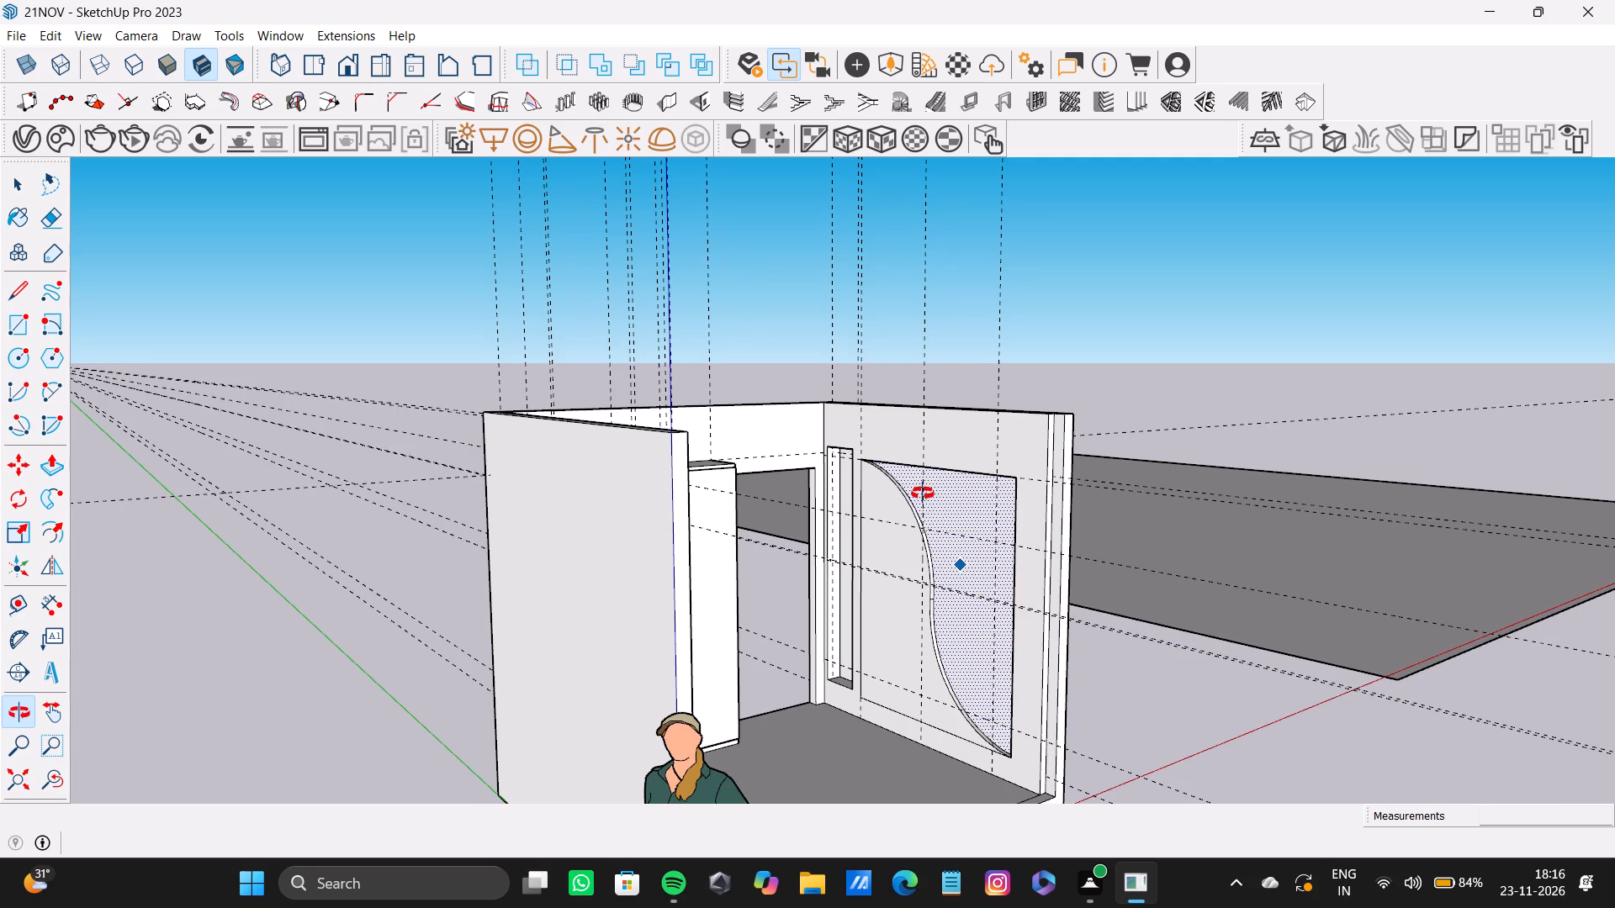
Examine how the S-curved recess on the niche wall relates to the wardrobe and door opening from raised and eye-level viewpoints.
{"action": "middle_click_drag", "start_coordinate": [923, 494], "coordinate": [925, 494], "text": "shift"}
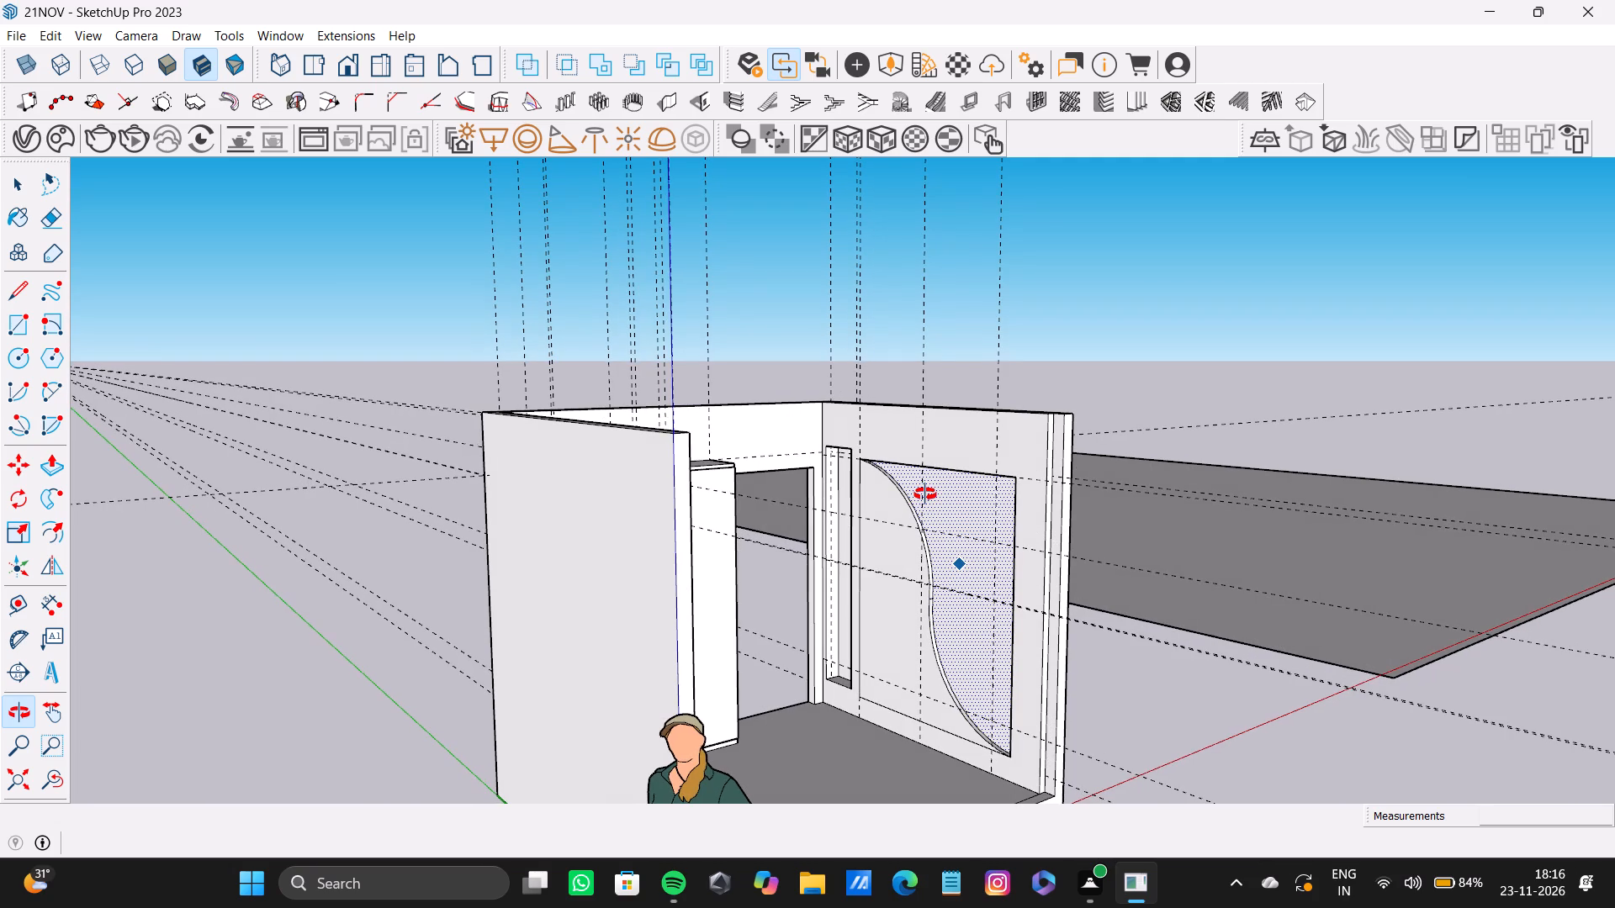
{"action": "middle_click_drag", "start_coordinate": [925, 494], "coordinate": [675, 562], "text": "shift"}
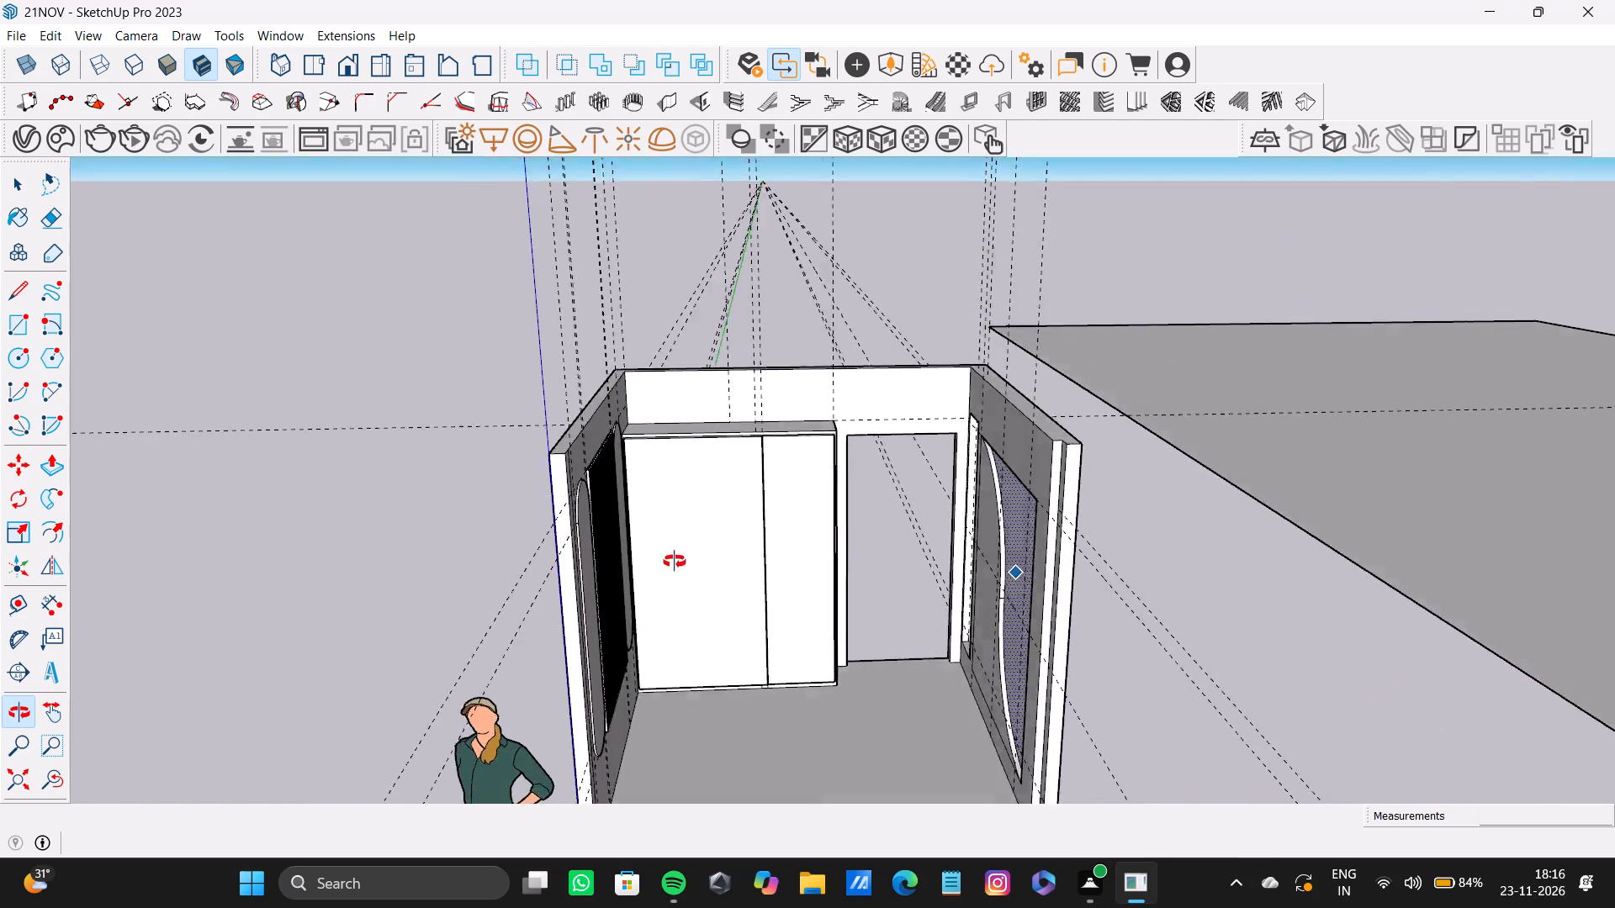
{"action": "middle_click_drag", "start_coordinate": [675, 562], "coordinate": [976, 573], "text": "shift"}
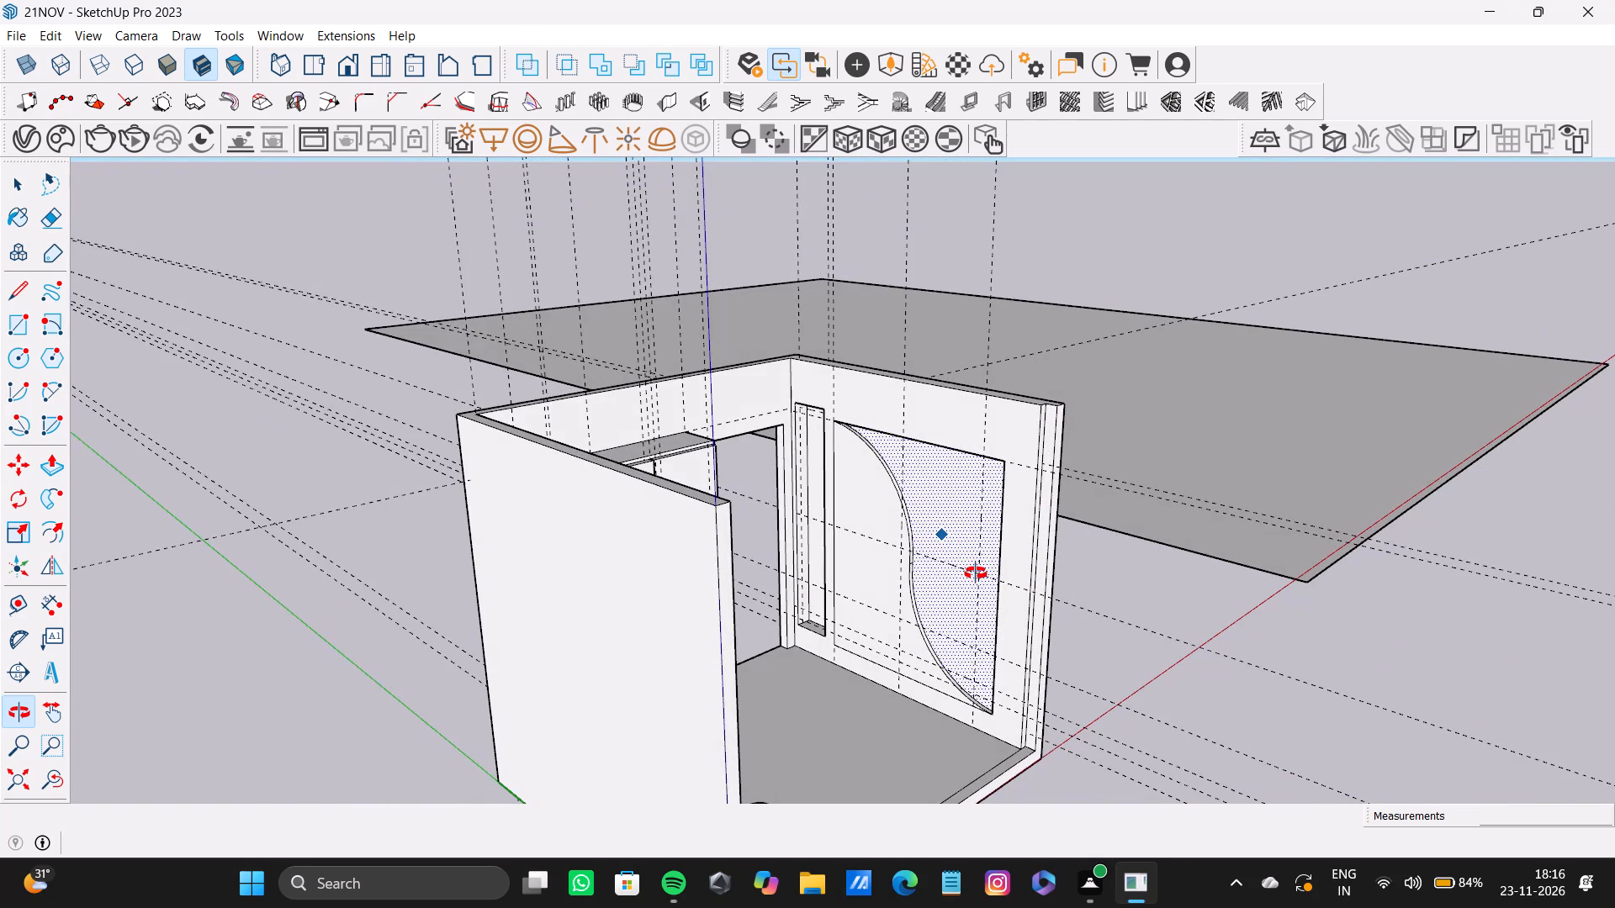
{"action": "middle_click_drag", "start_coordinate": [976, 573], "coordinate": [977, 575], "text": "shift"}
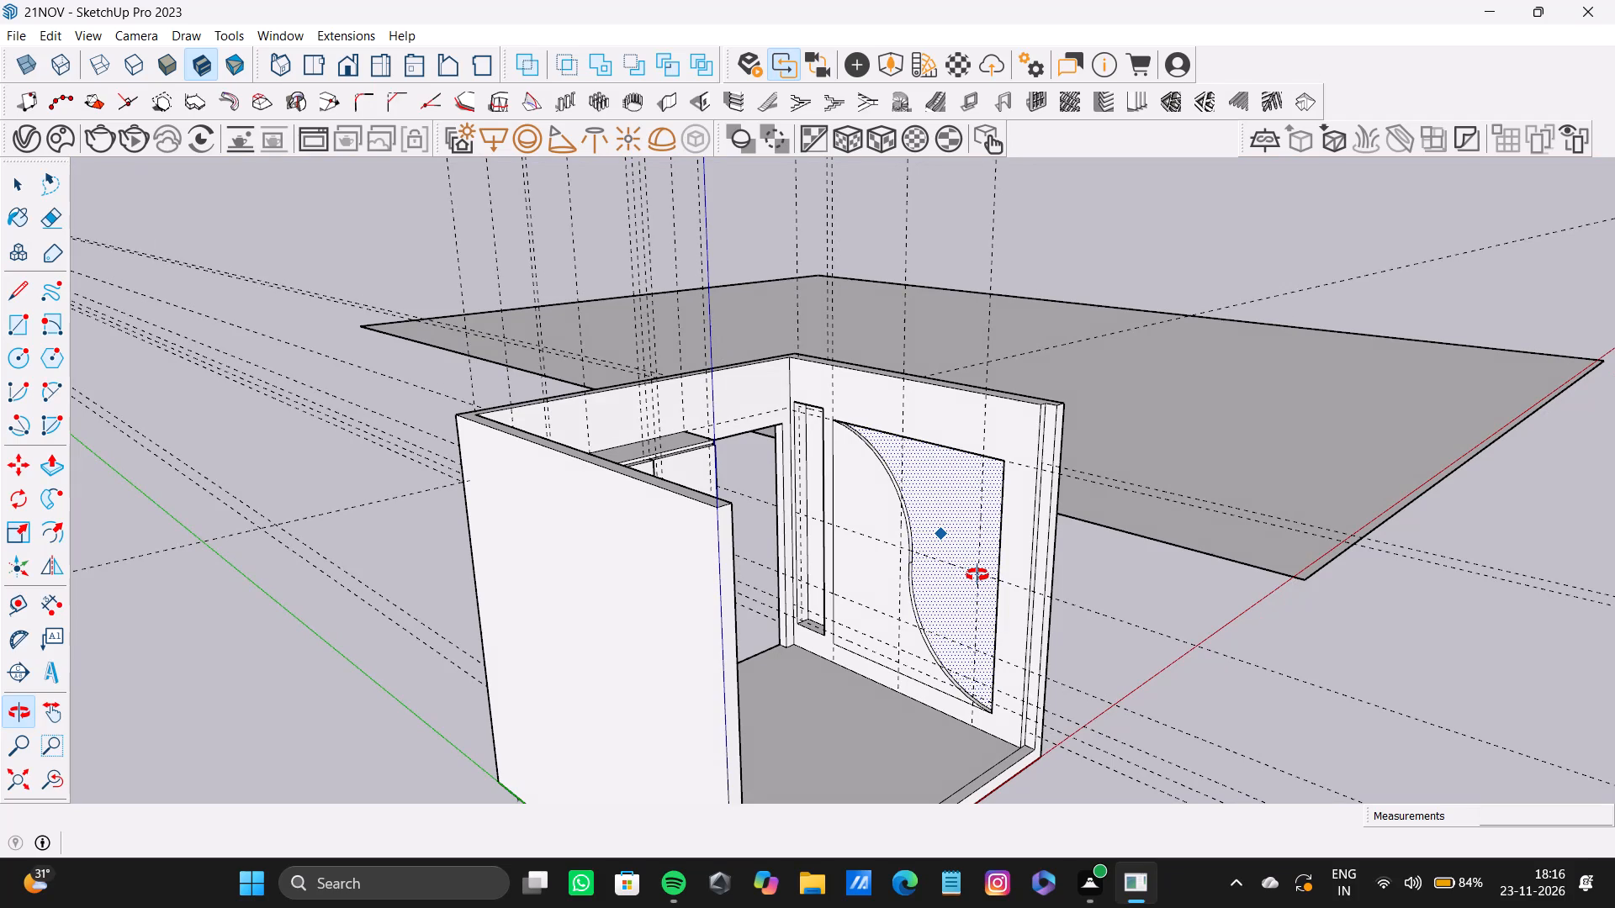
{"action": "middle_click_drag", "start_coordinate": [977, 575], "coordinate": [977, 576], "text": "shift"}
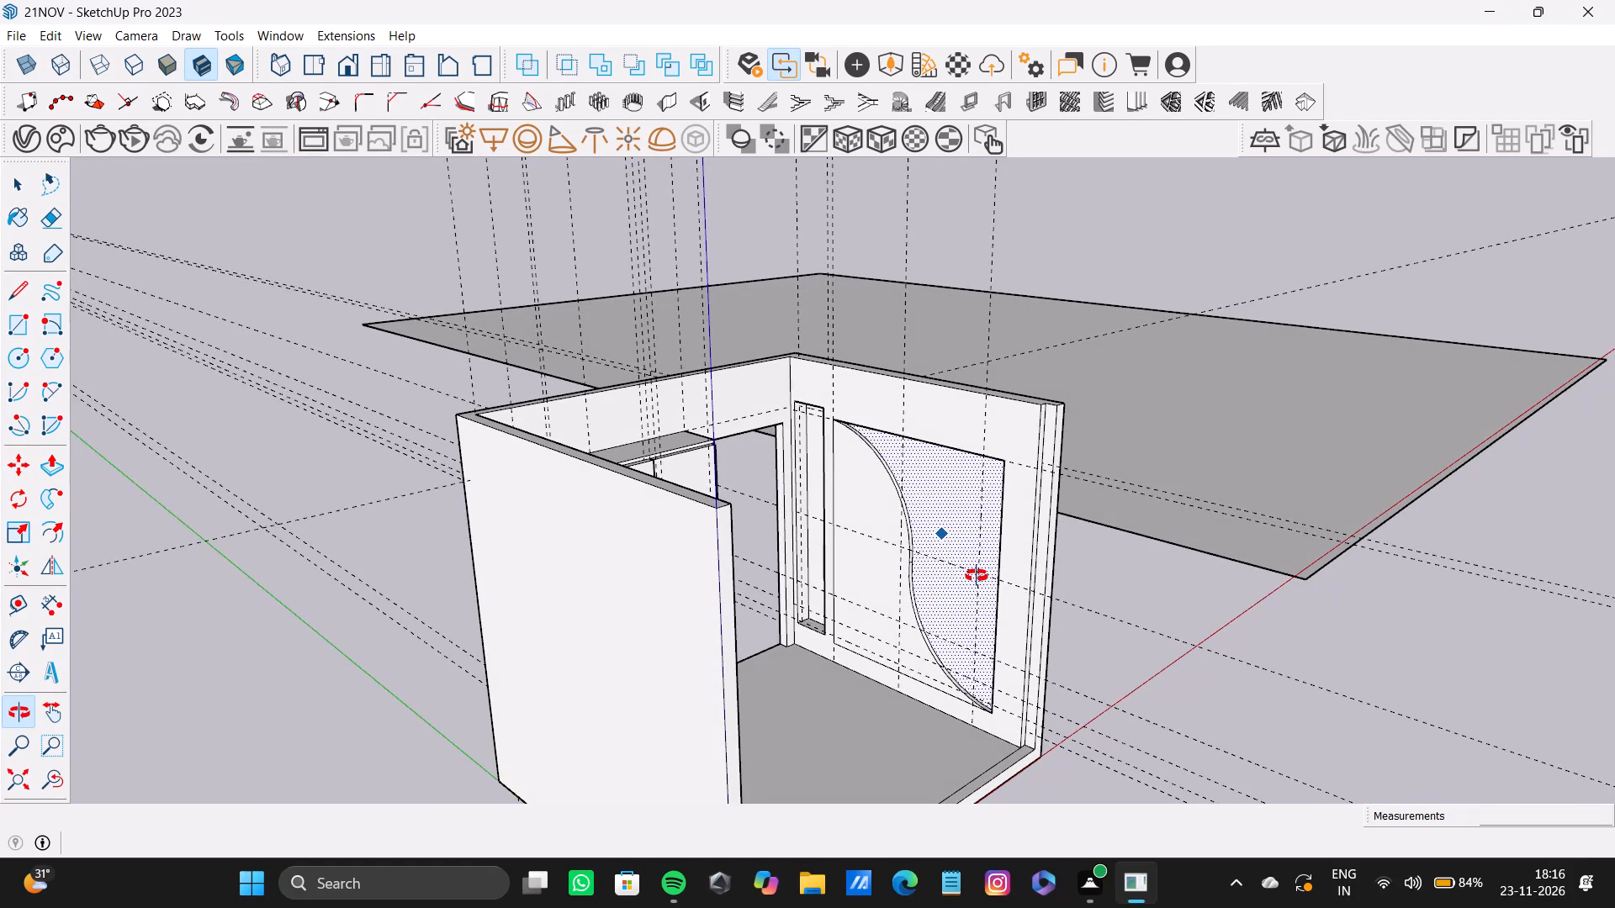
{"action": "middle_click_drag", "start_coordinate": [977, 576], "coordinate": [971, 575], "text": "shift"}
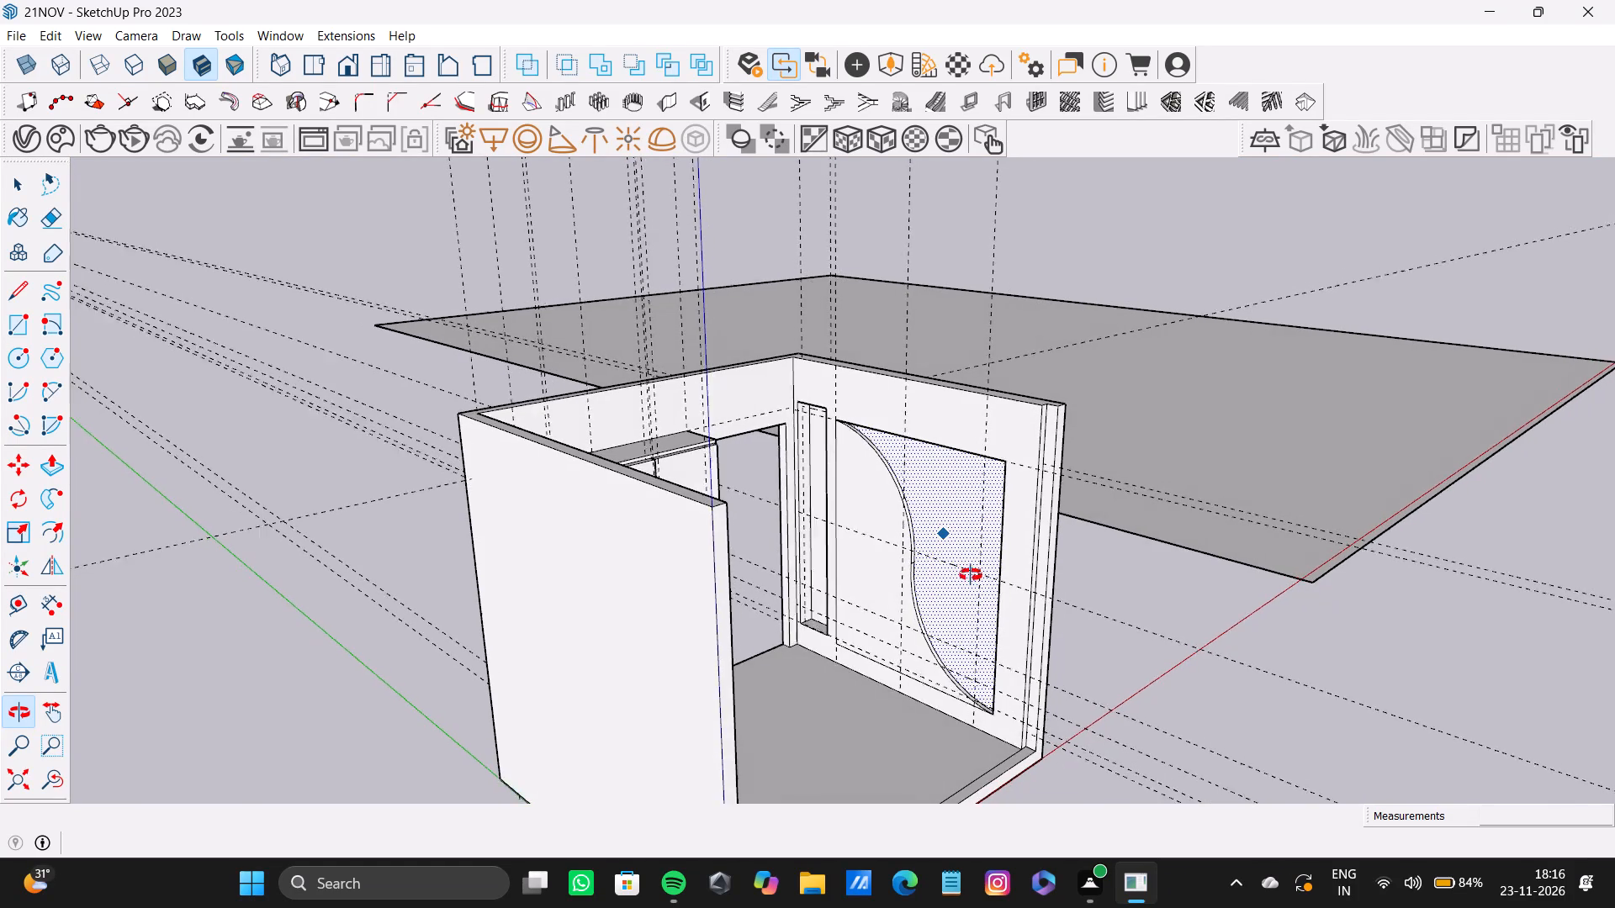
{"action": "middle_click_drag", "start_coordinate": [971, 575], "coordinate": [845, 549], "text": "shift"}
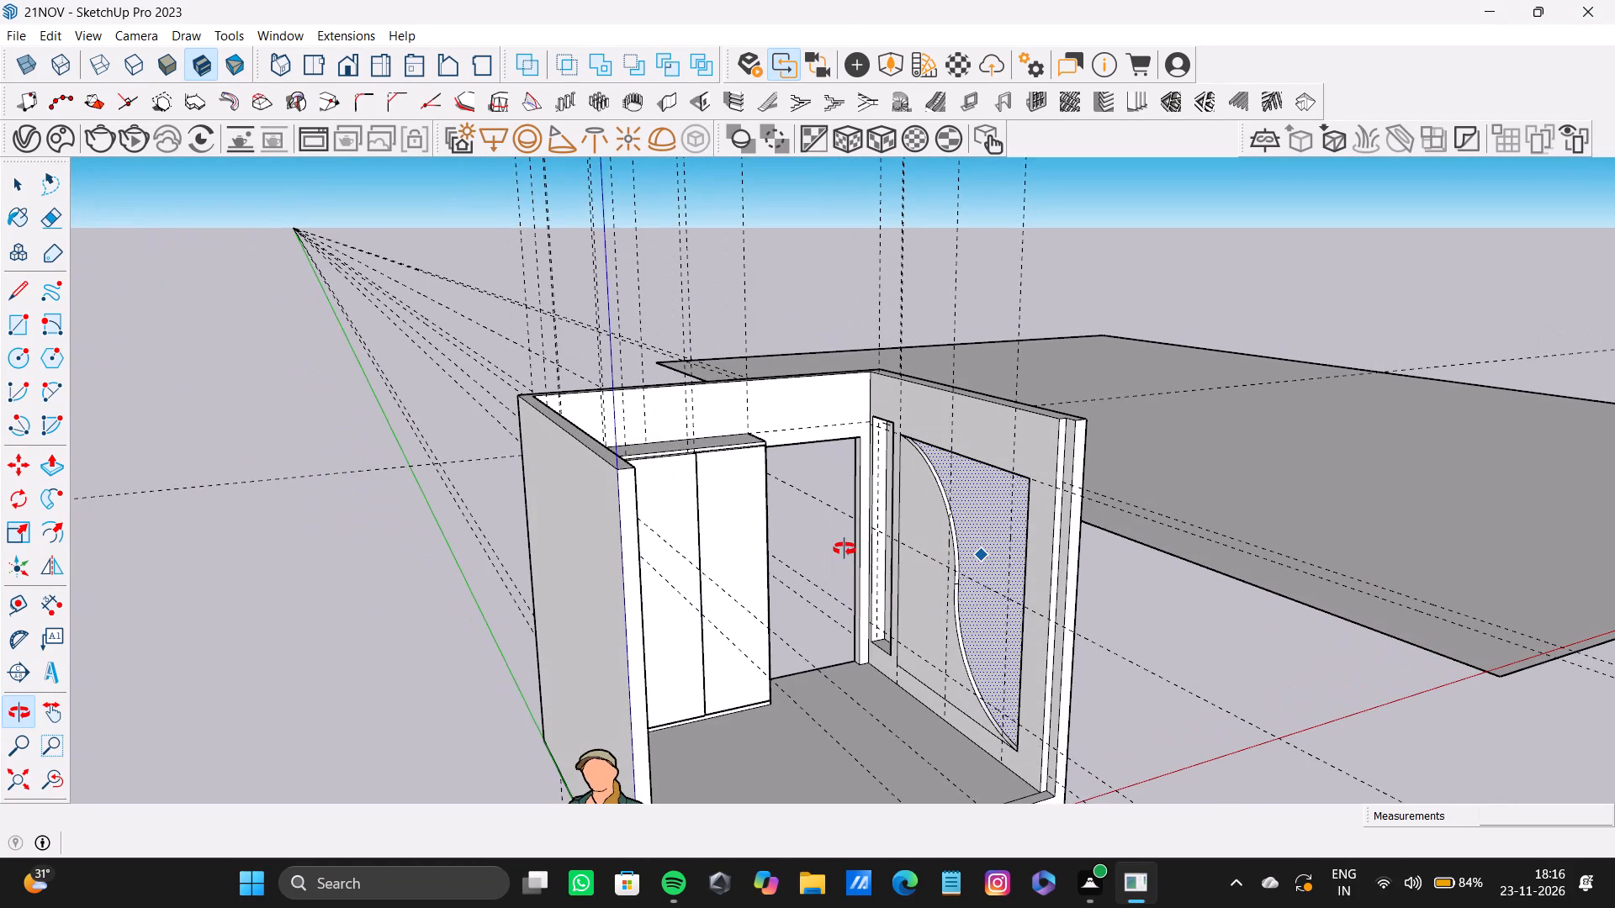
{"action": "middle_click_drag", "start_coordinate": [845, 549], "coordinate": [832, 538], "text": "shift"}
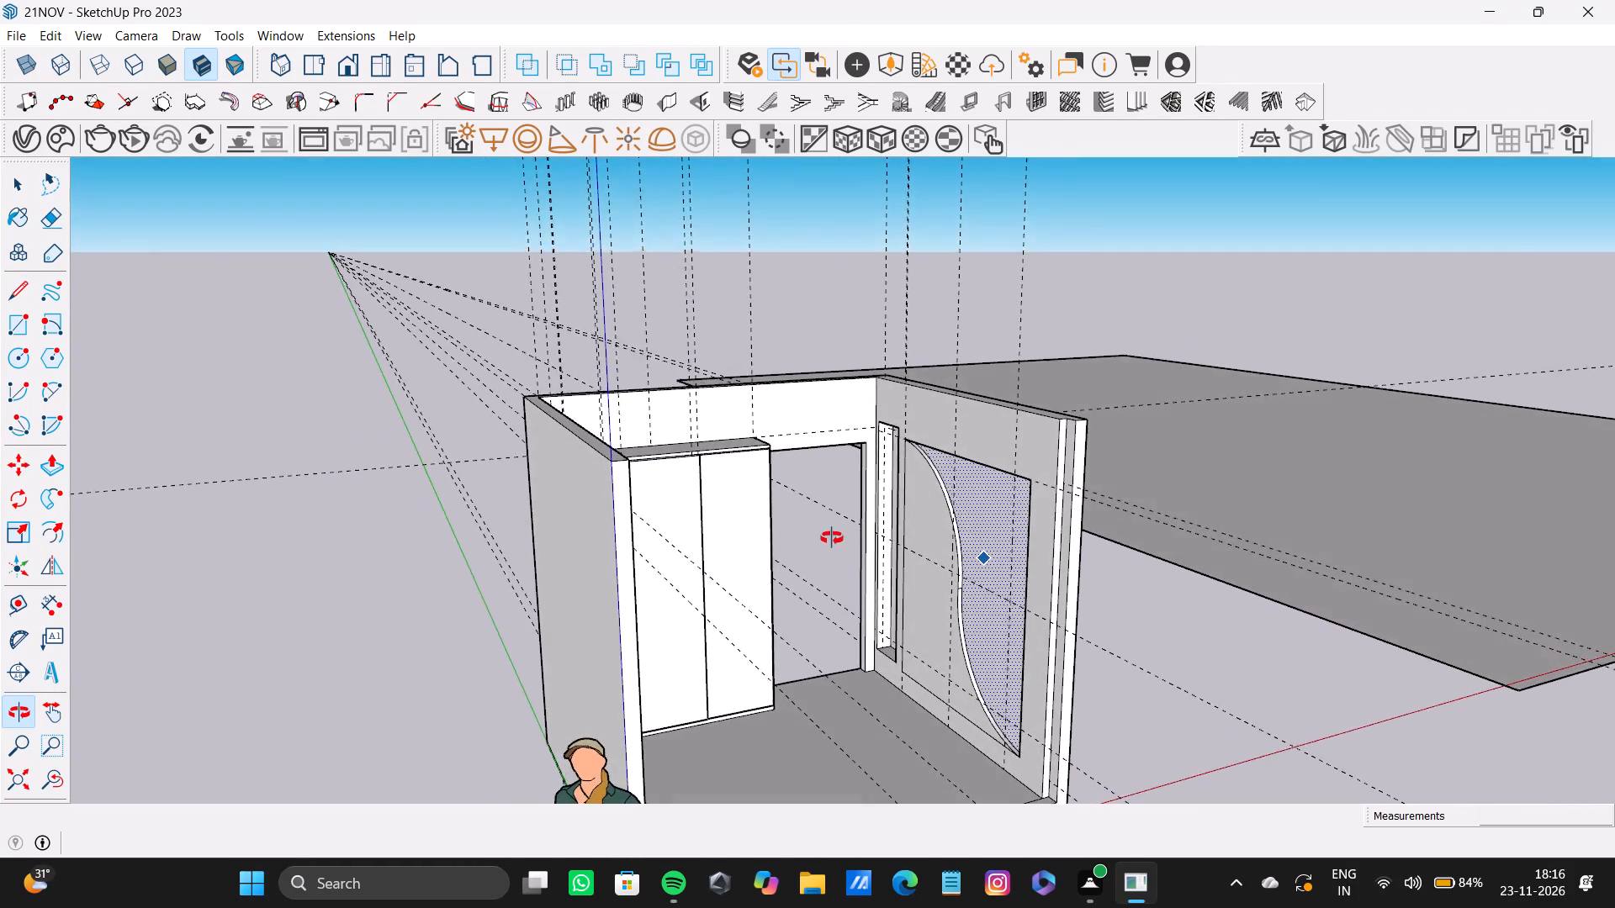
{"action": "middle_click_drag", "start_coordinate": [832, 538], "coordinate": [766, 515], "text": "shift"}
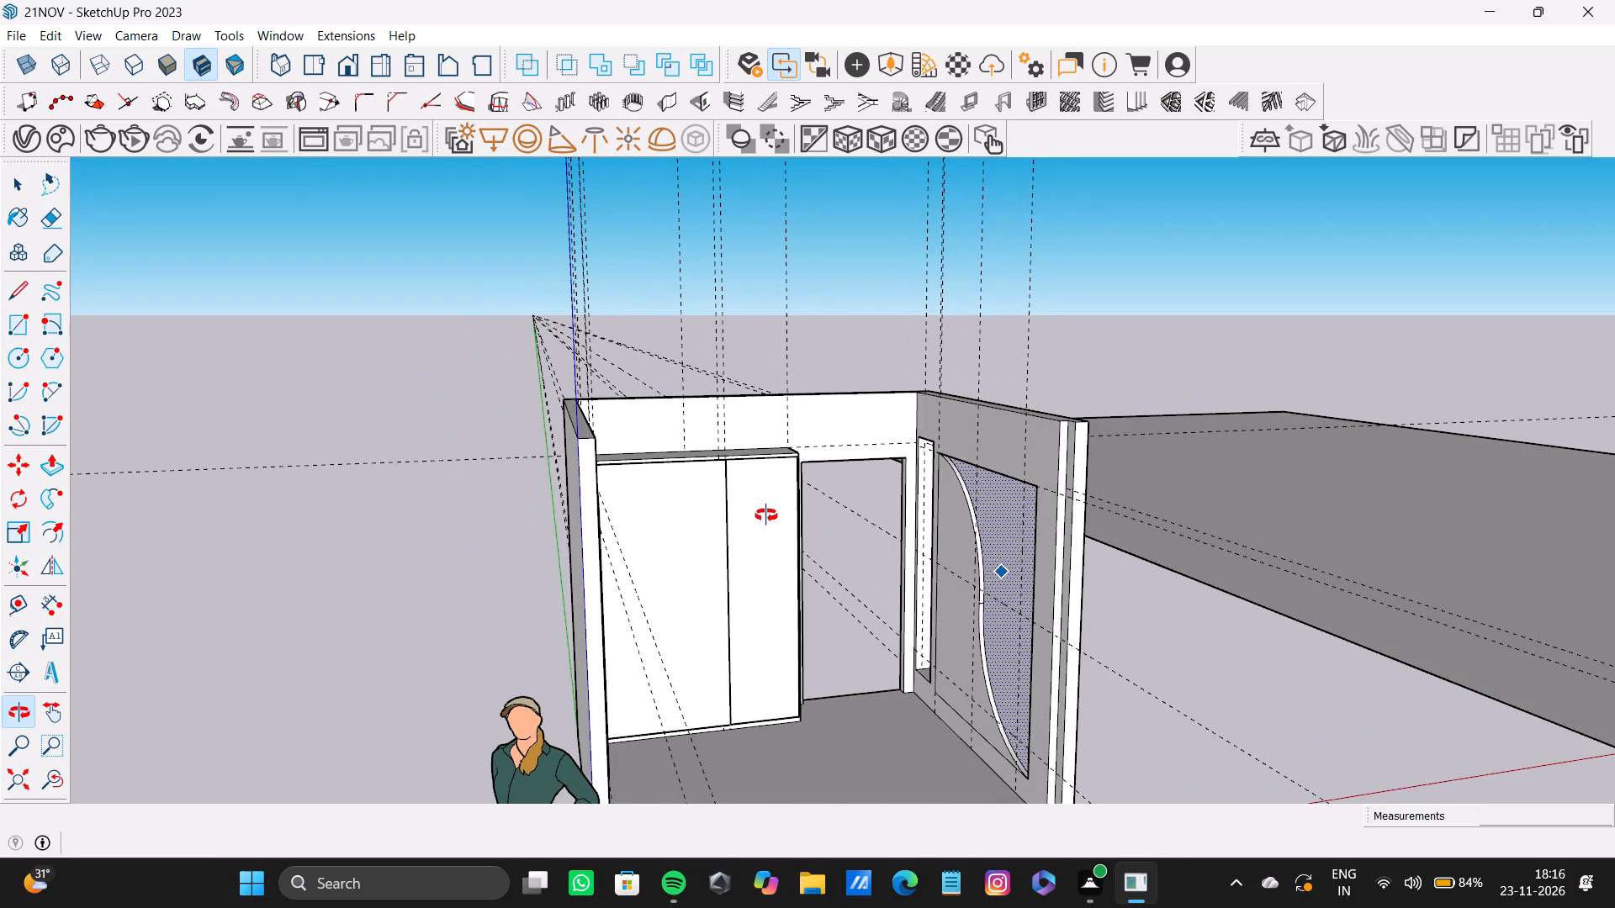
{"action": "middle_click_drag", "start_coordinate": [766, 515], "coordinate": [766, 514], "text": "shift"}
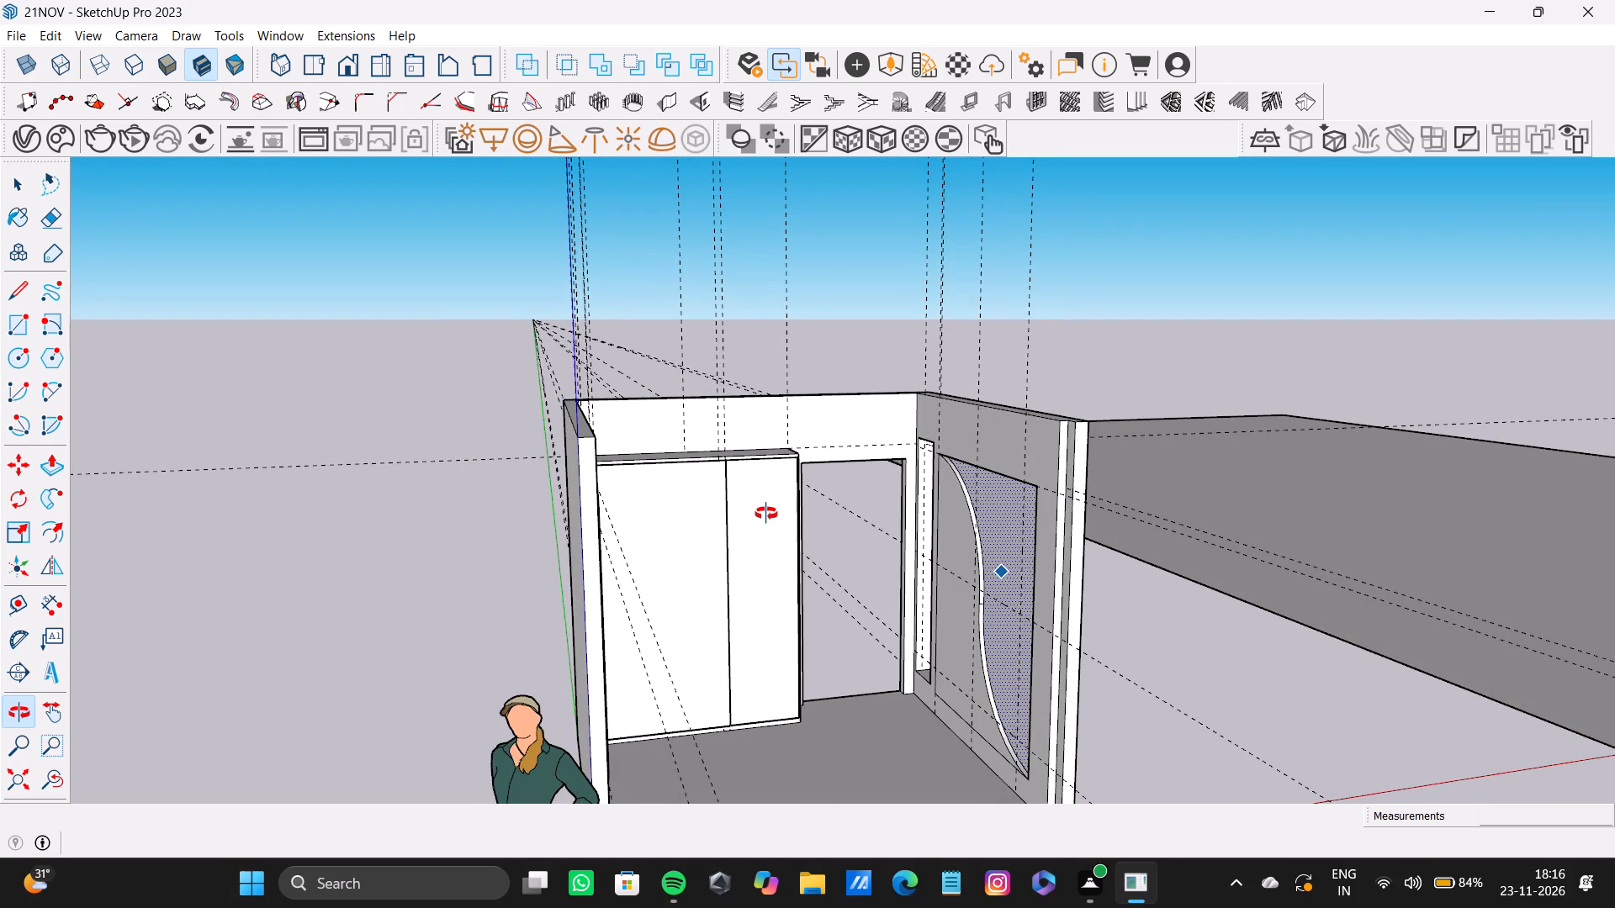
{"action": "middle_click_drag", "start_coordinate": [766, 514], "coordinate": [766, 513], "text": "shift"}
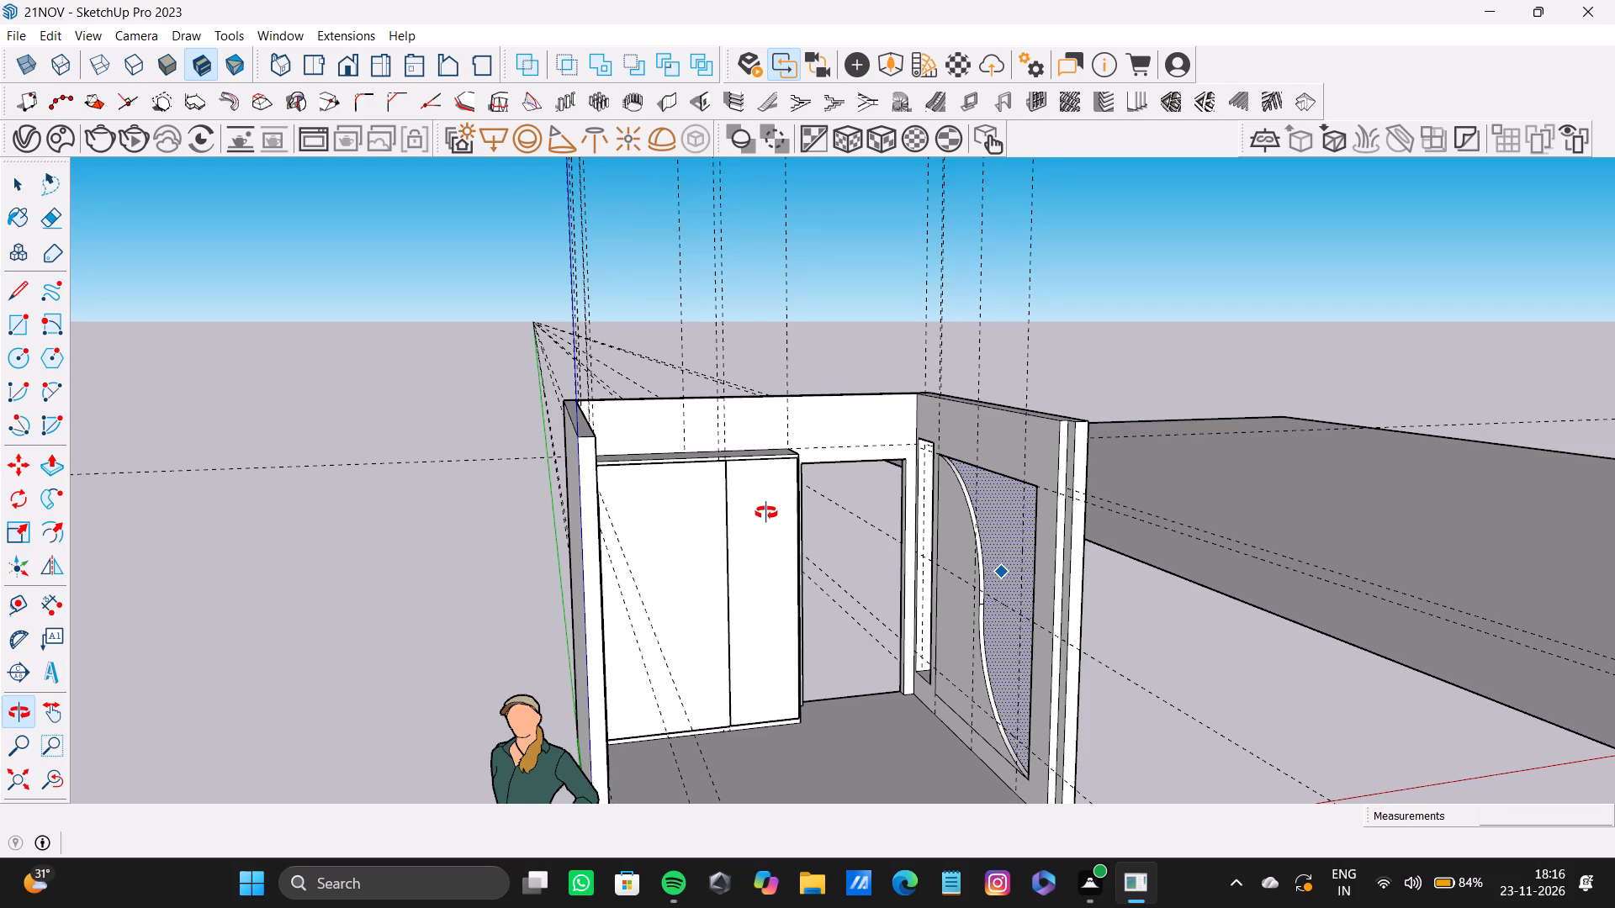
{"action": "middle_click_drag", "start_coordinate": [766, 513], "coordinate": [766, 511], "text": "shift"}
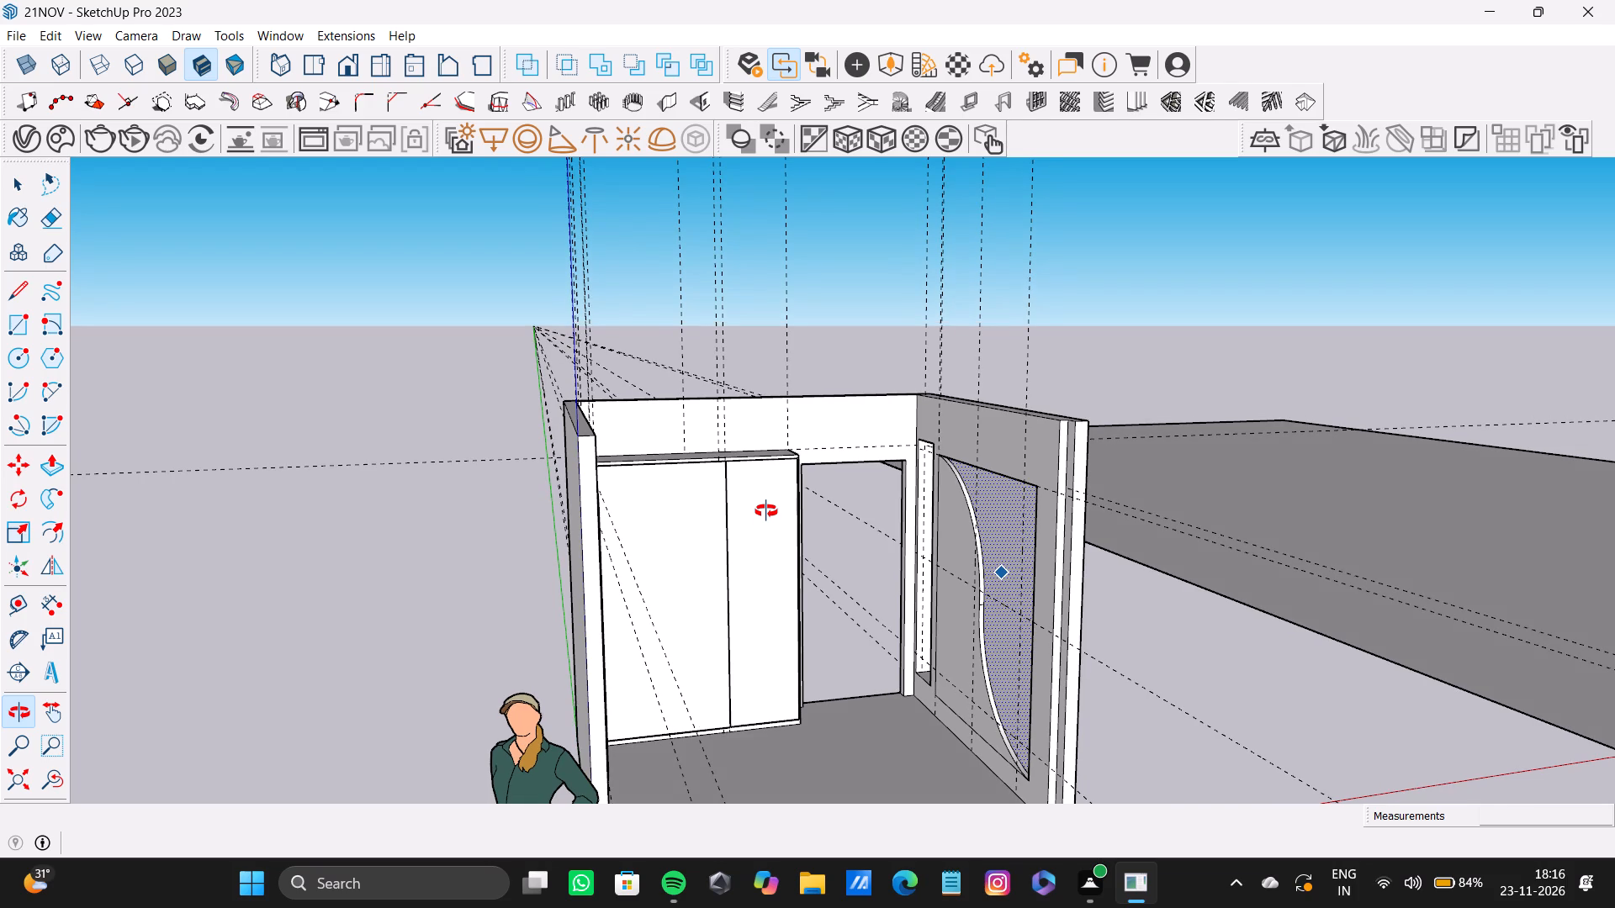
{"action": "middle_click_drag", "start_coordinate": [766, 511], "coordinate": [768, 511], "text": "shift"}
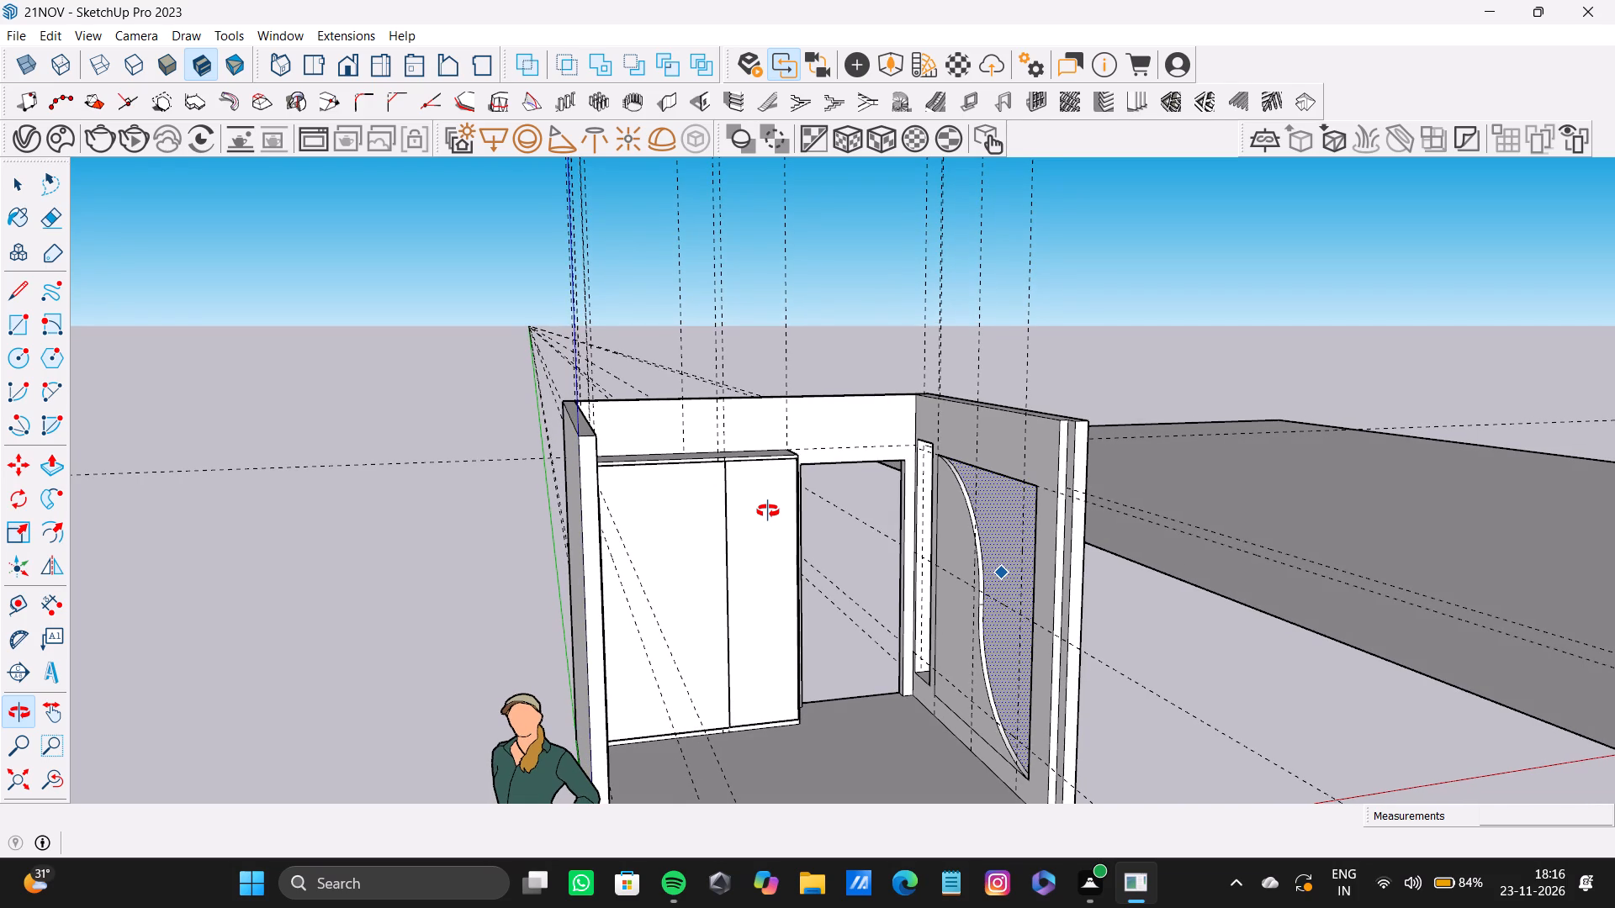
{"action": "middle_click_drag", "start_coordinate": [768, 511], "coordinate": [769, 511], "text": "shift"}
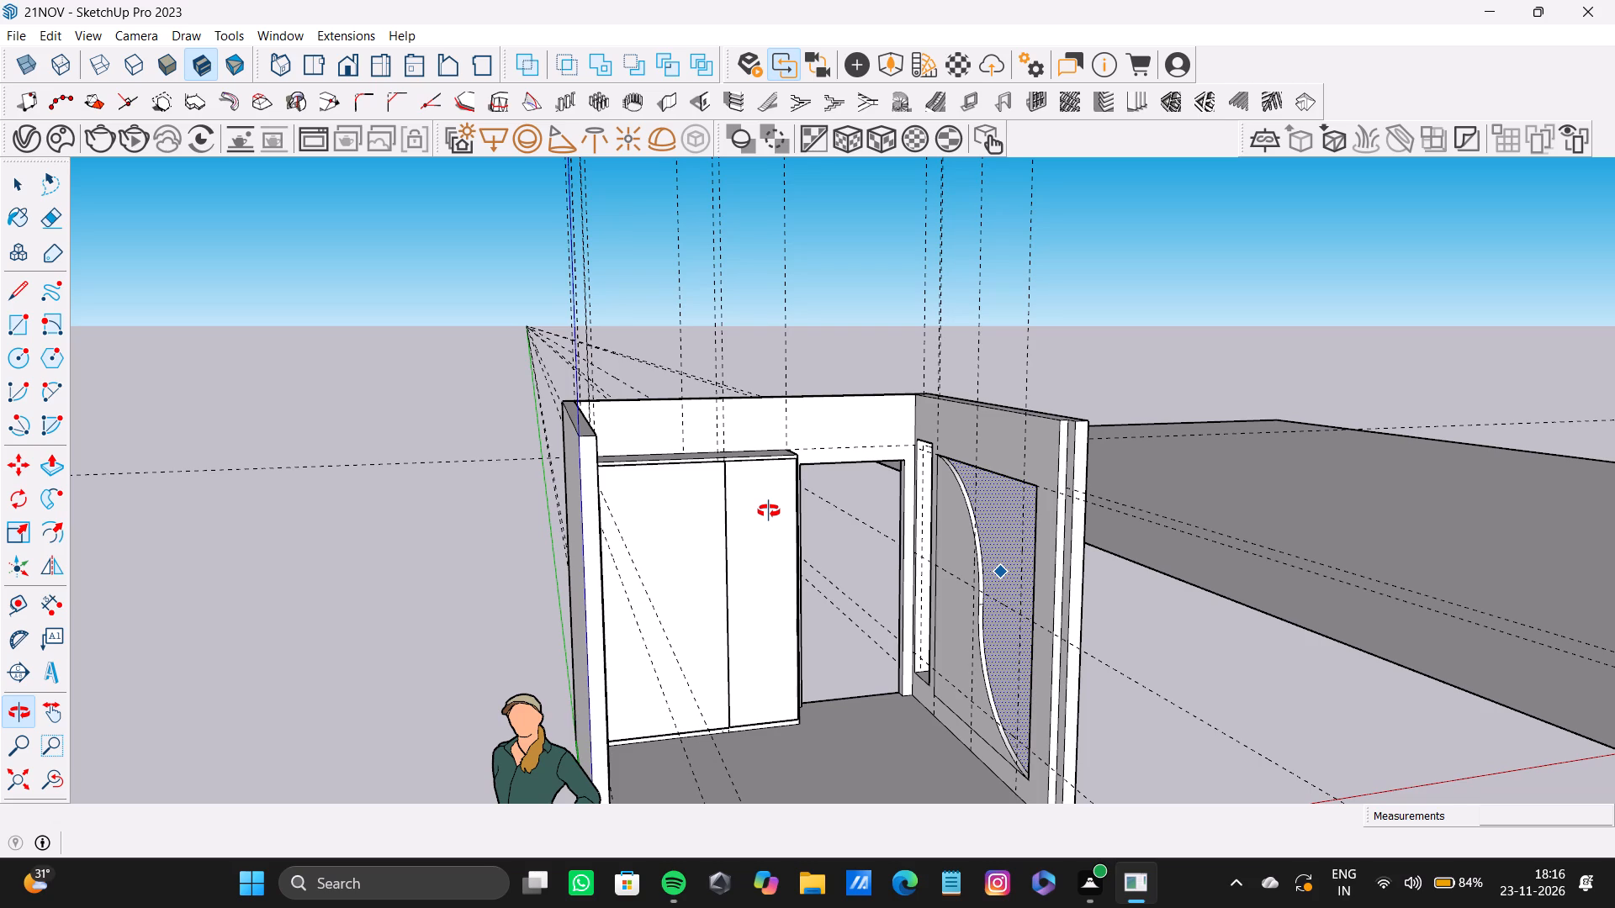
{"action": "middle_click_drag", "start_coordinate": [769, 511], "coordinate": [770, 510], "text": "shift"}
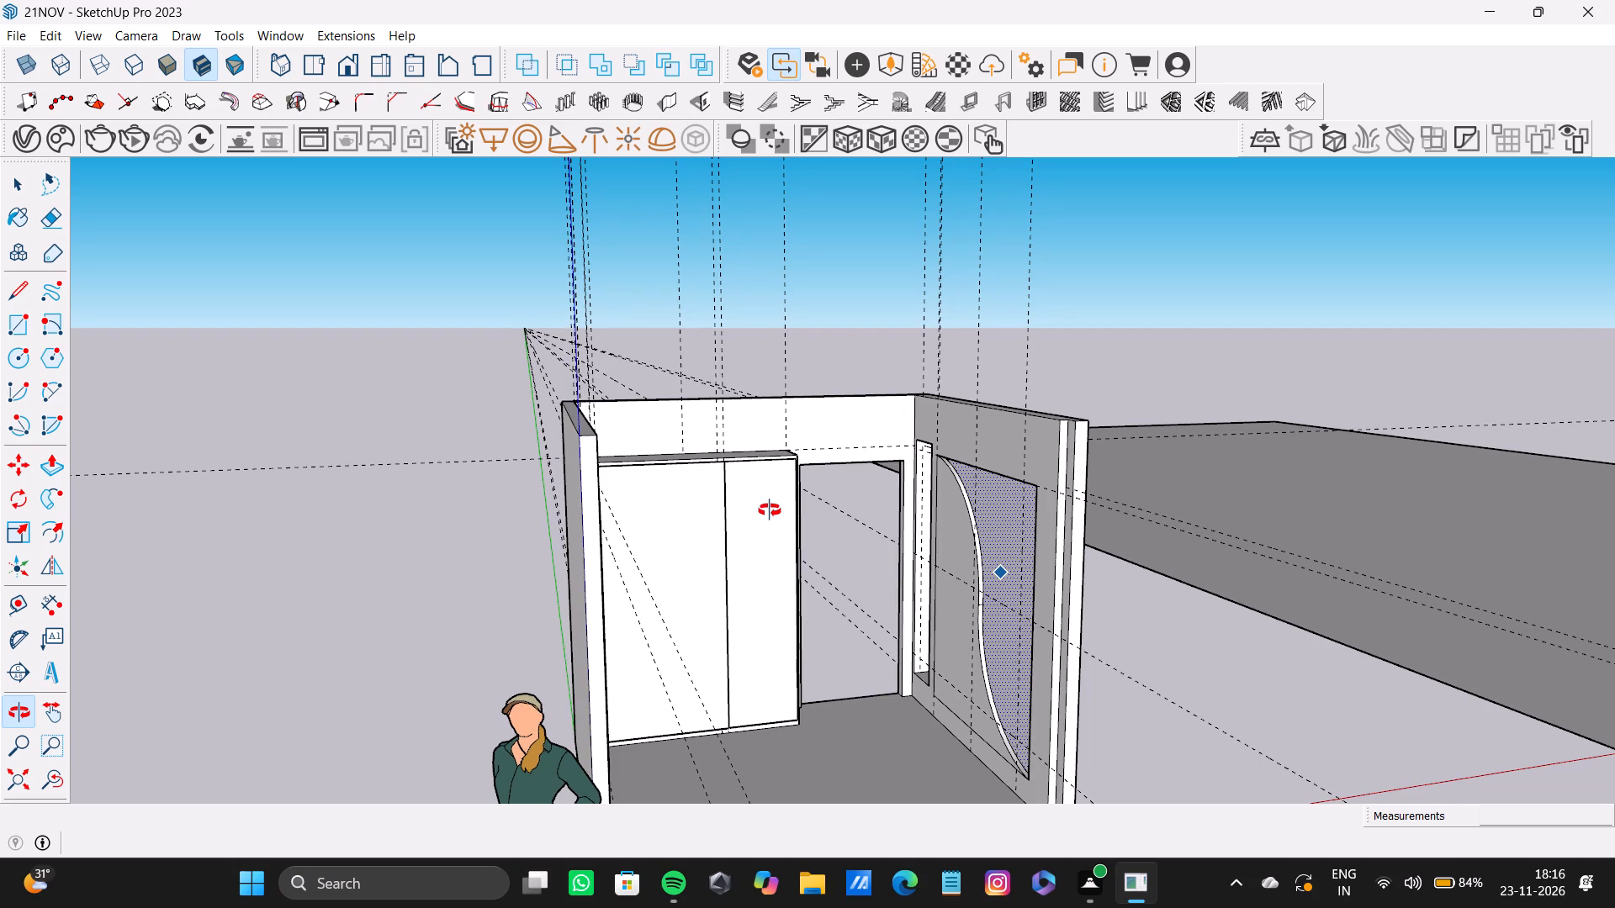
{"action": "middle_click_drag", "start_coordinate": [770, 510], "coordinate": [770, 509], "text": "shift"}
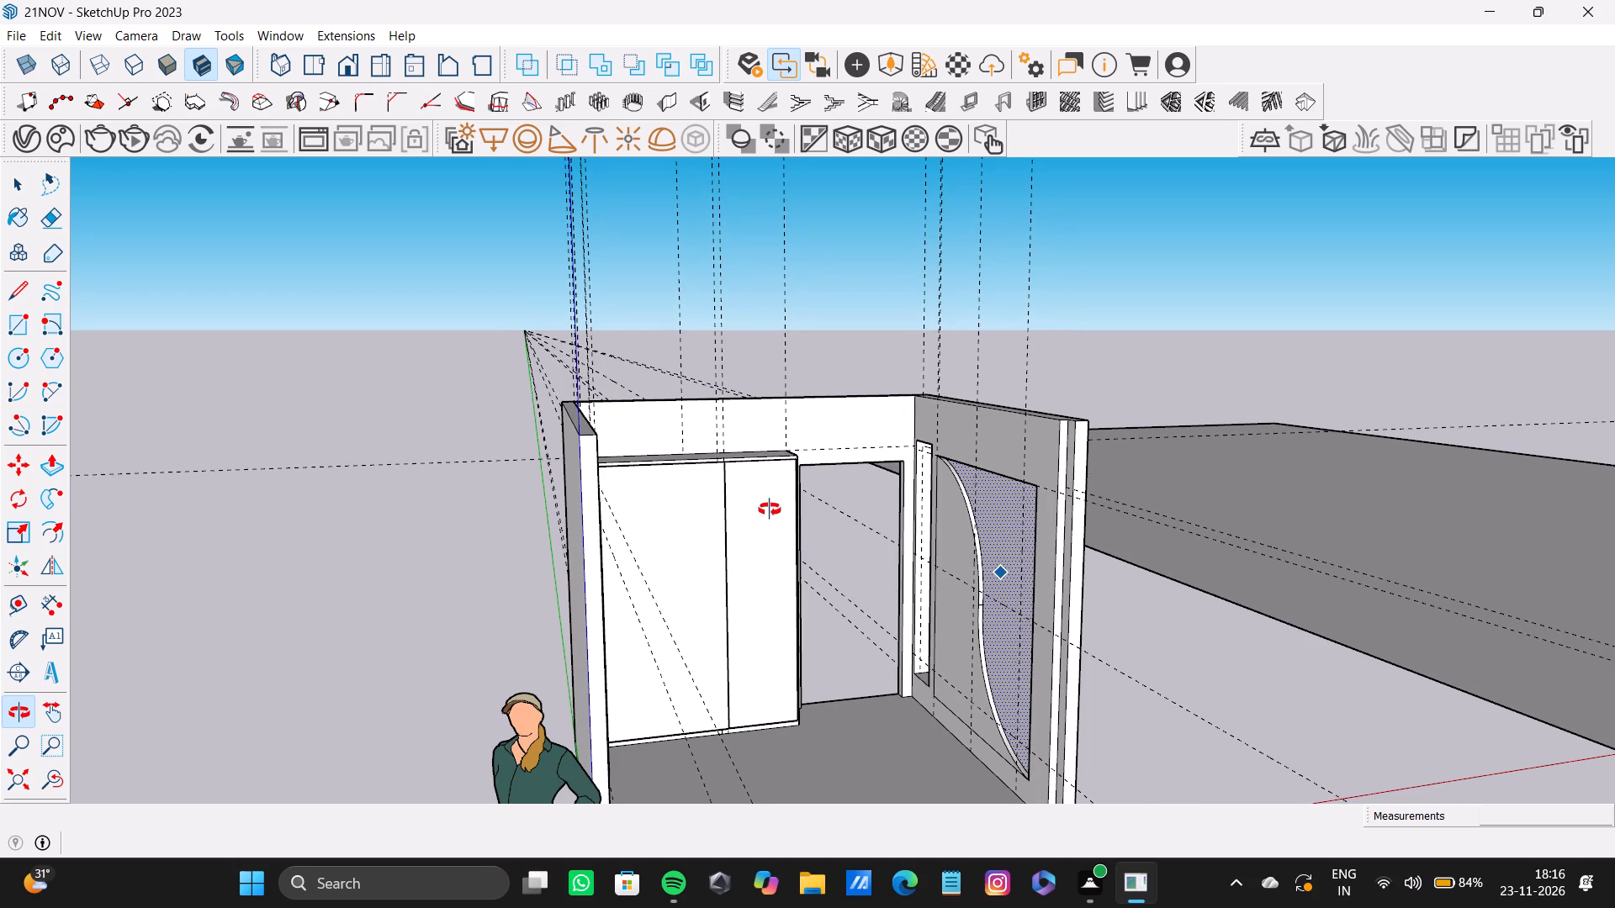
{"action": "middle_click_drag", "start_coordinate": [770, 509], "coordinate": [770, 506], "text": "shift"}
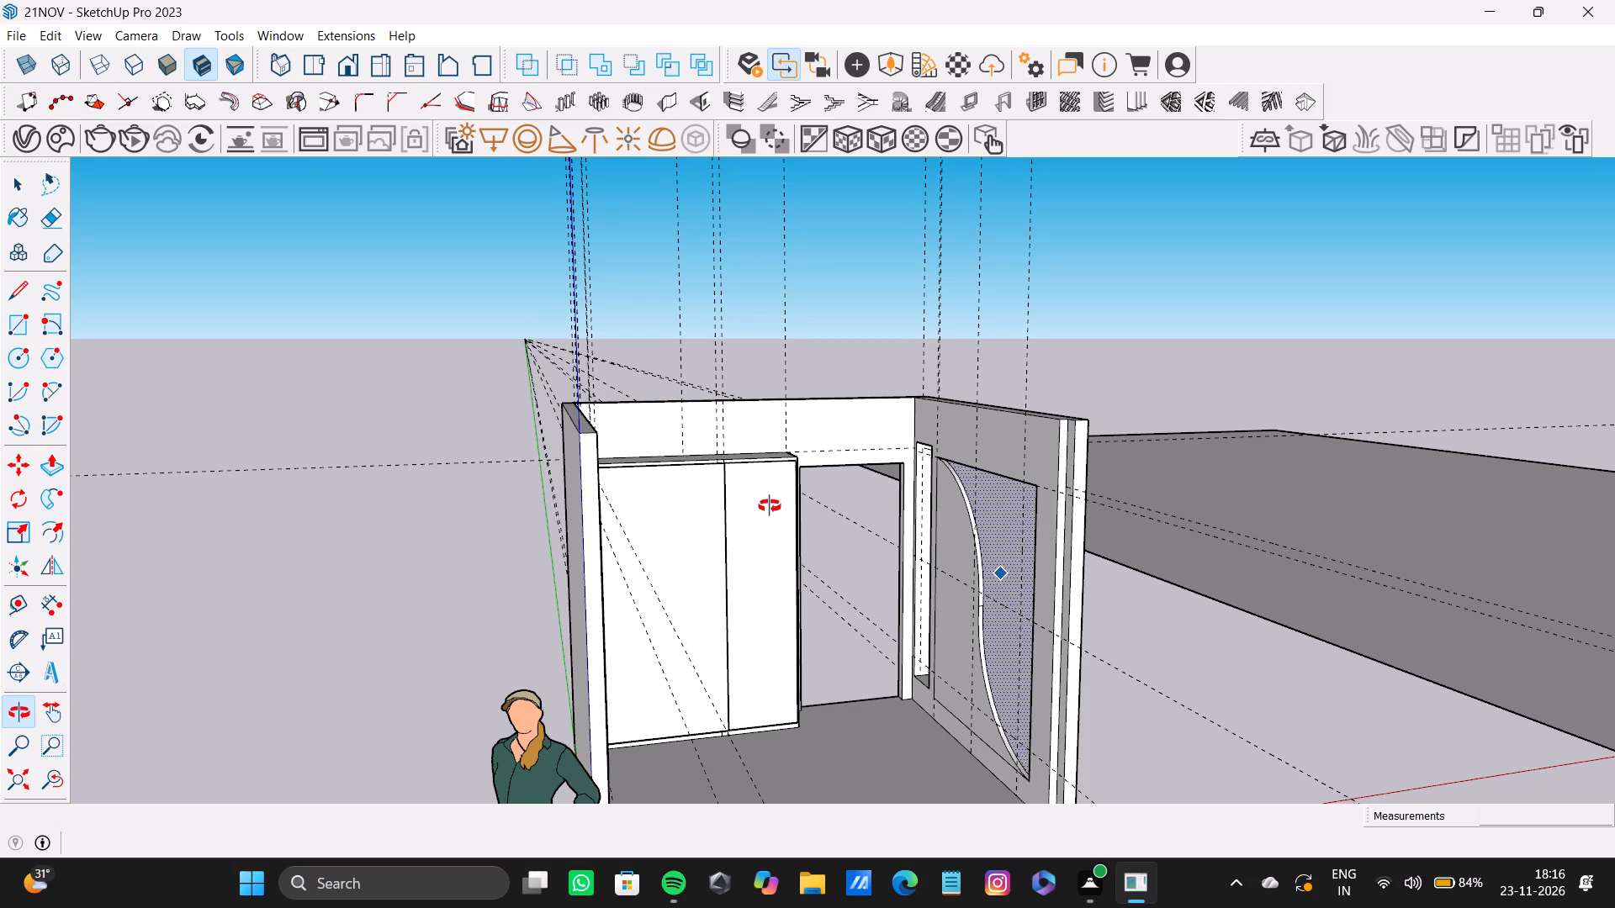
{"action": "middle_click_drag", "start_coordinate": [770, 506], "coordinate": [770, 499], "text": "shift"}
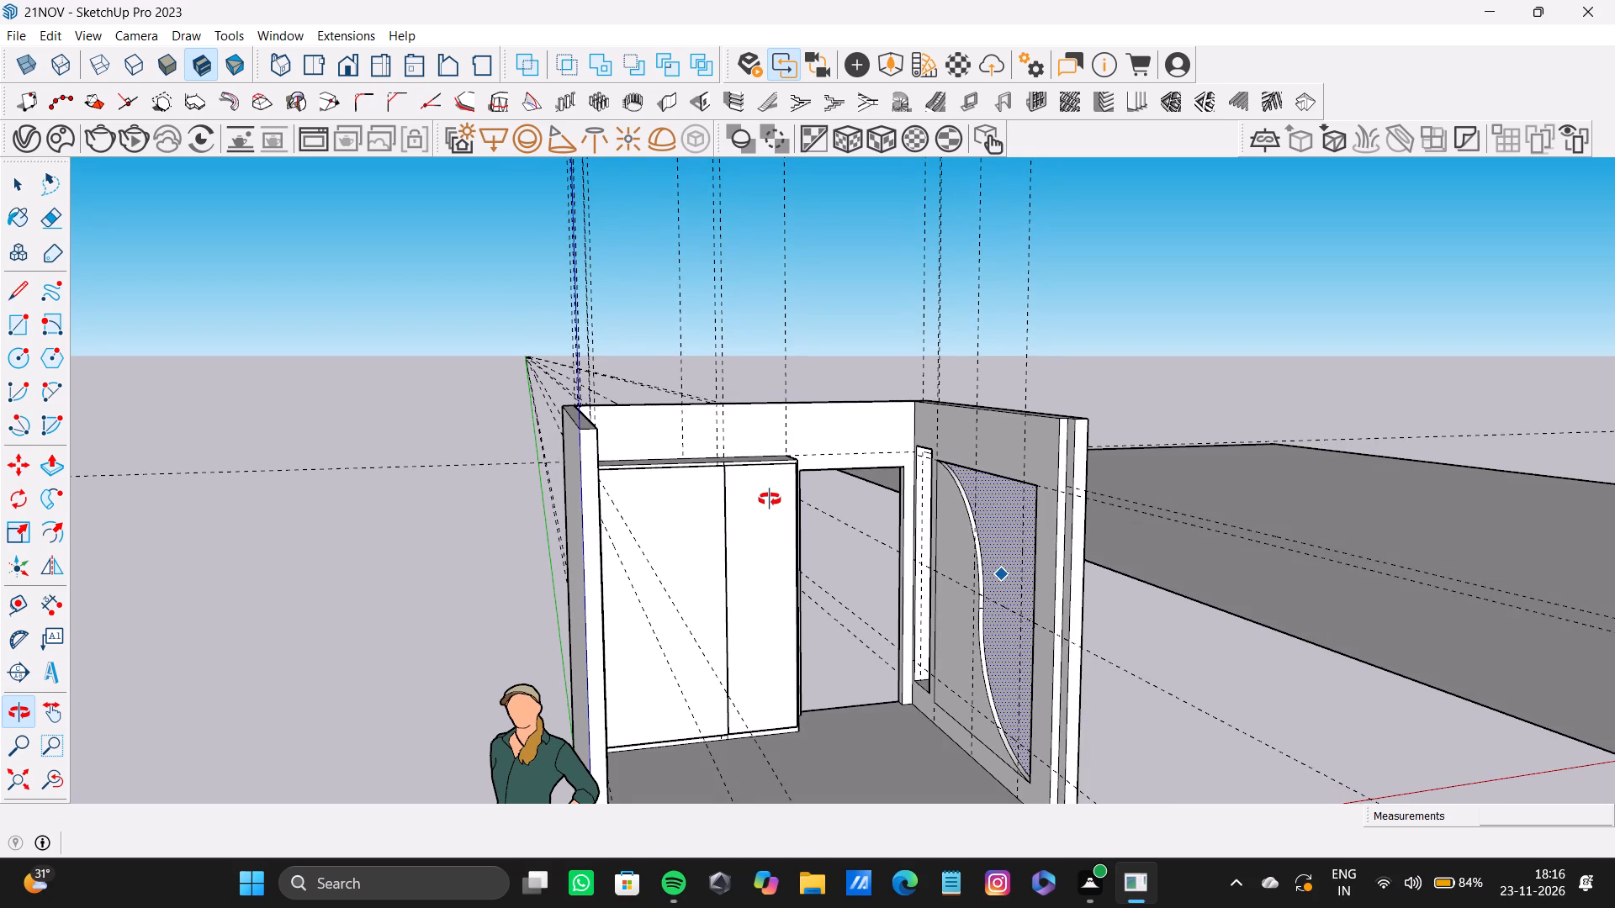
Inspect the door opening, the wall niche and the recessed S-curve's edge up close from inside the room.
{"action": "middle_click_drag", "start_coordinate": [770, 499], "coordinate": [755, 502], "text": "shift"}
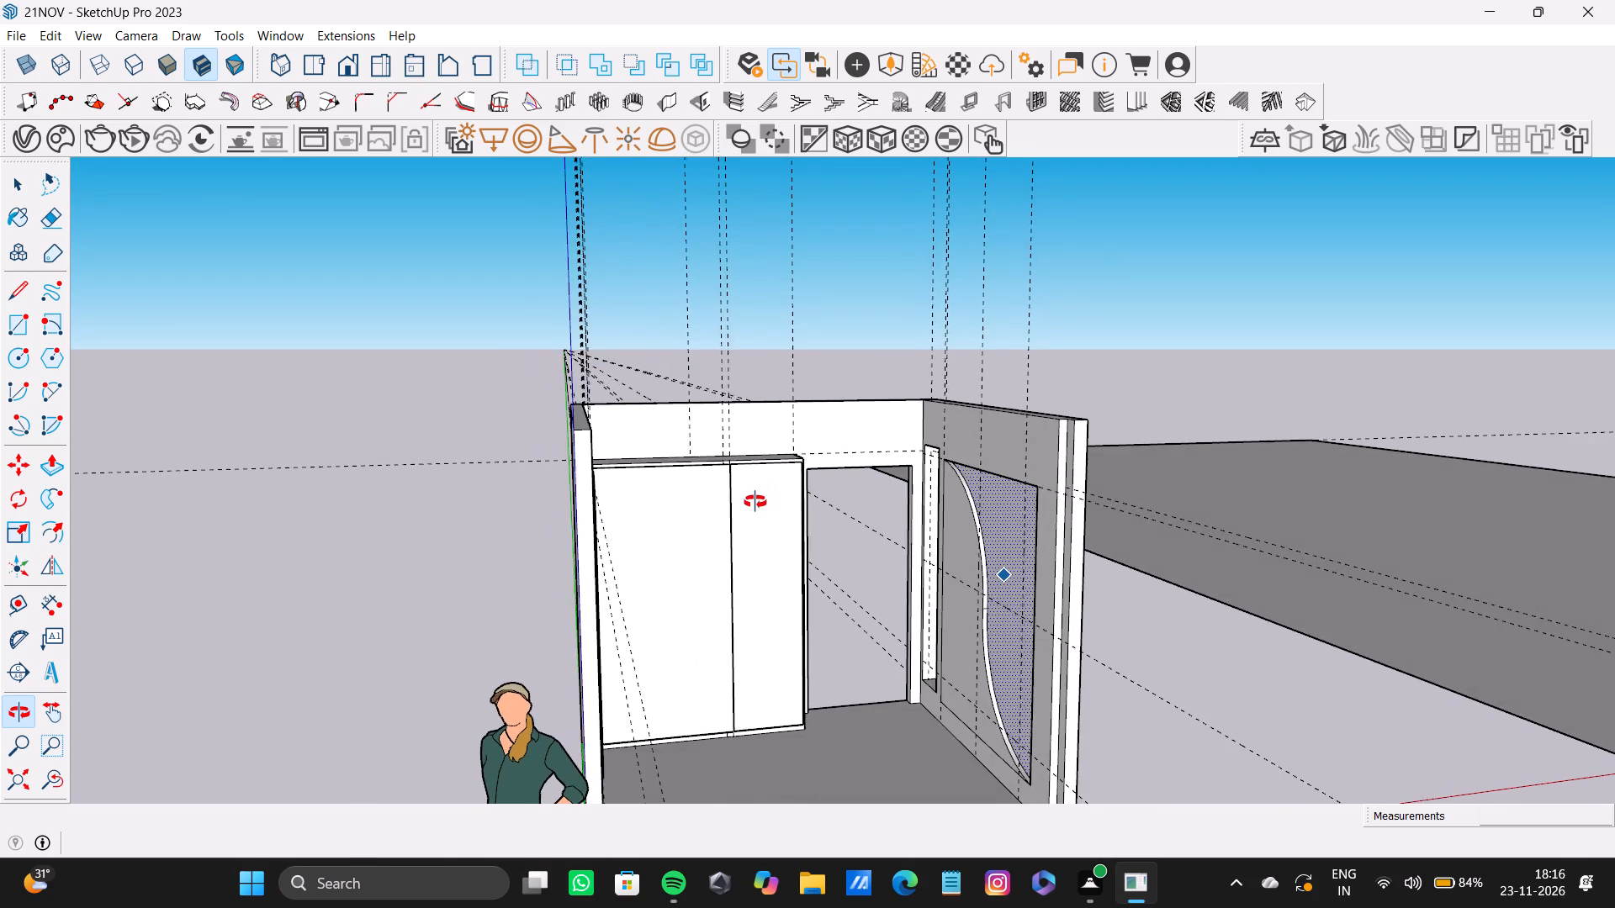
{"action": "middle_click_drag", "start_coordinate": [755, 502], "coordinate": [749, 498], "text": "shift"}
{"action": "scroll", "coordinate": [850, 511], "scroll_direction": "up", "scroll_amount": 5}
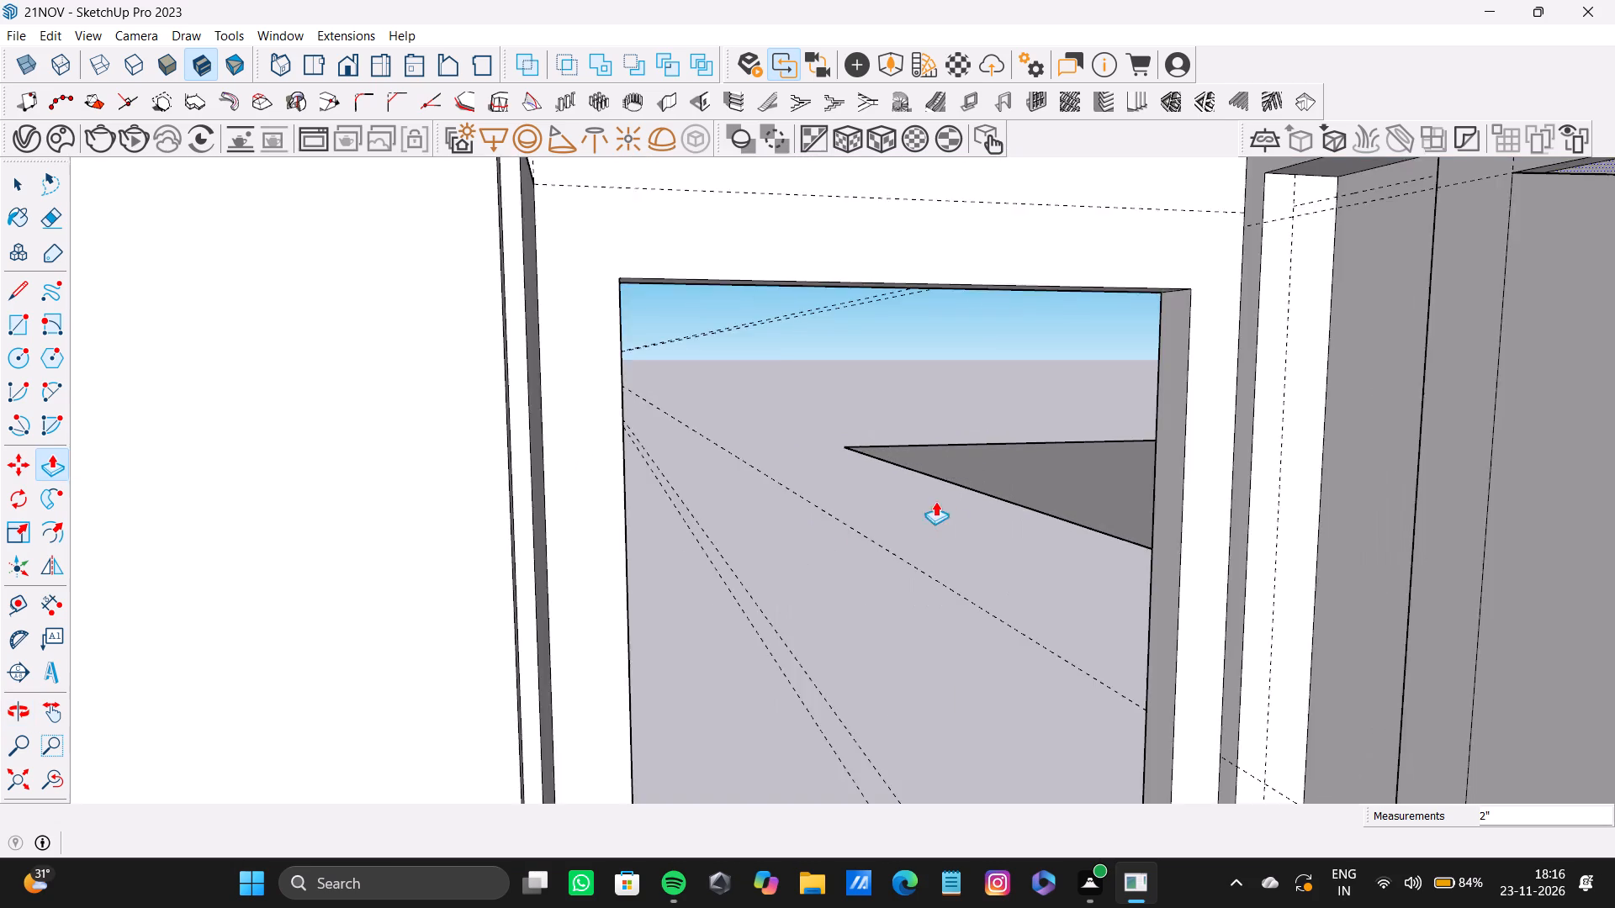
{"action": "scroll", "coordinate": [935, 501], "scroll_direction": "up", "scroll_amount": 2}
{"action": "scroll", "coordinate": [1025, 512], "scroll_direction": "down", "scroll_amount": 9}
{"action": "middle_click_drag", "start_coordinate": [654, 471], "coordinate": [819, 557], "text": "shift"}
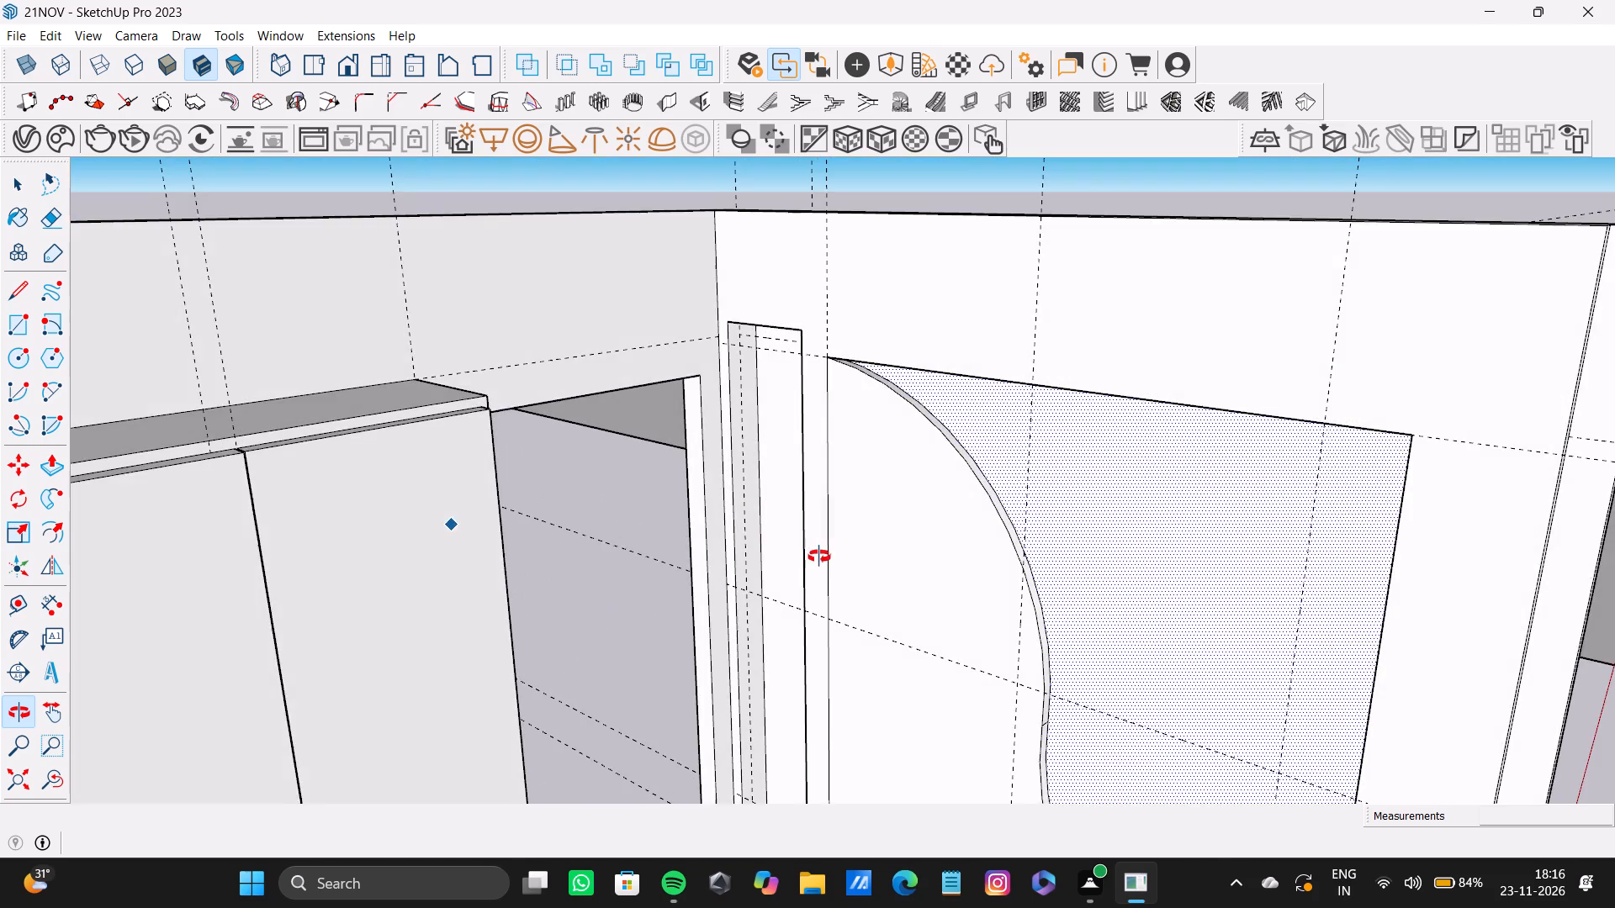
{"action": "middle_click_drag", "start_coordinate": [819, 557], "coordinate": [845, 551], "text": "shift"}
{"action": "scroll", "coordinate": [845, 551], "scroll_direction": "down", "scroll_amount": 1}
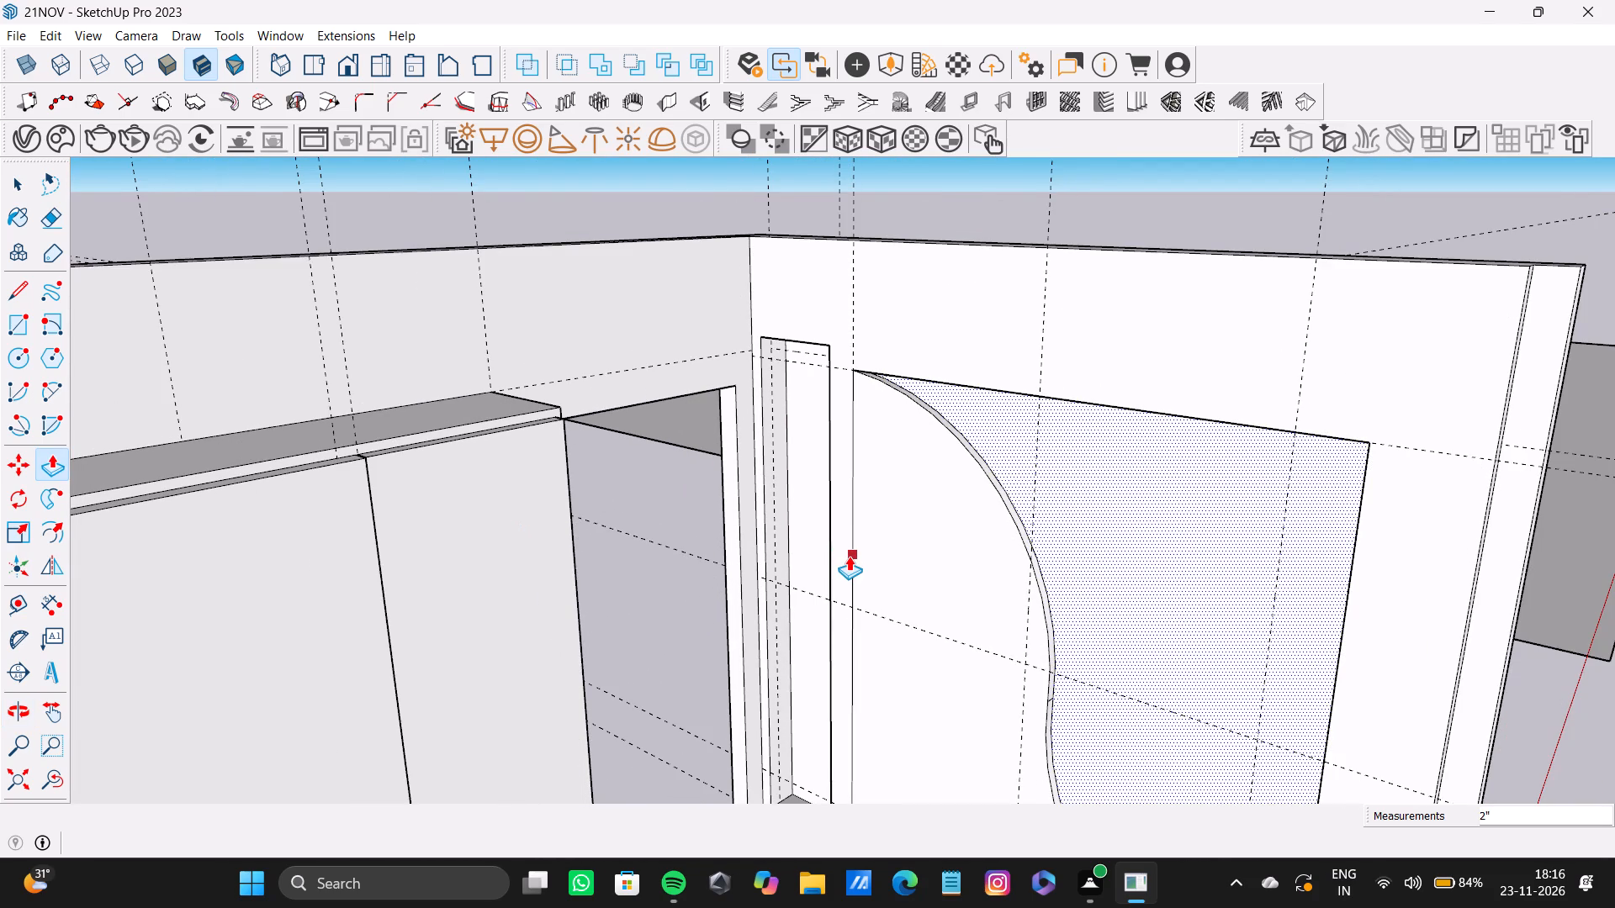
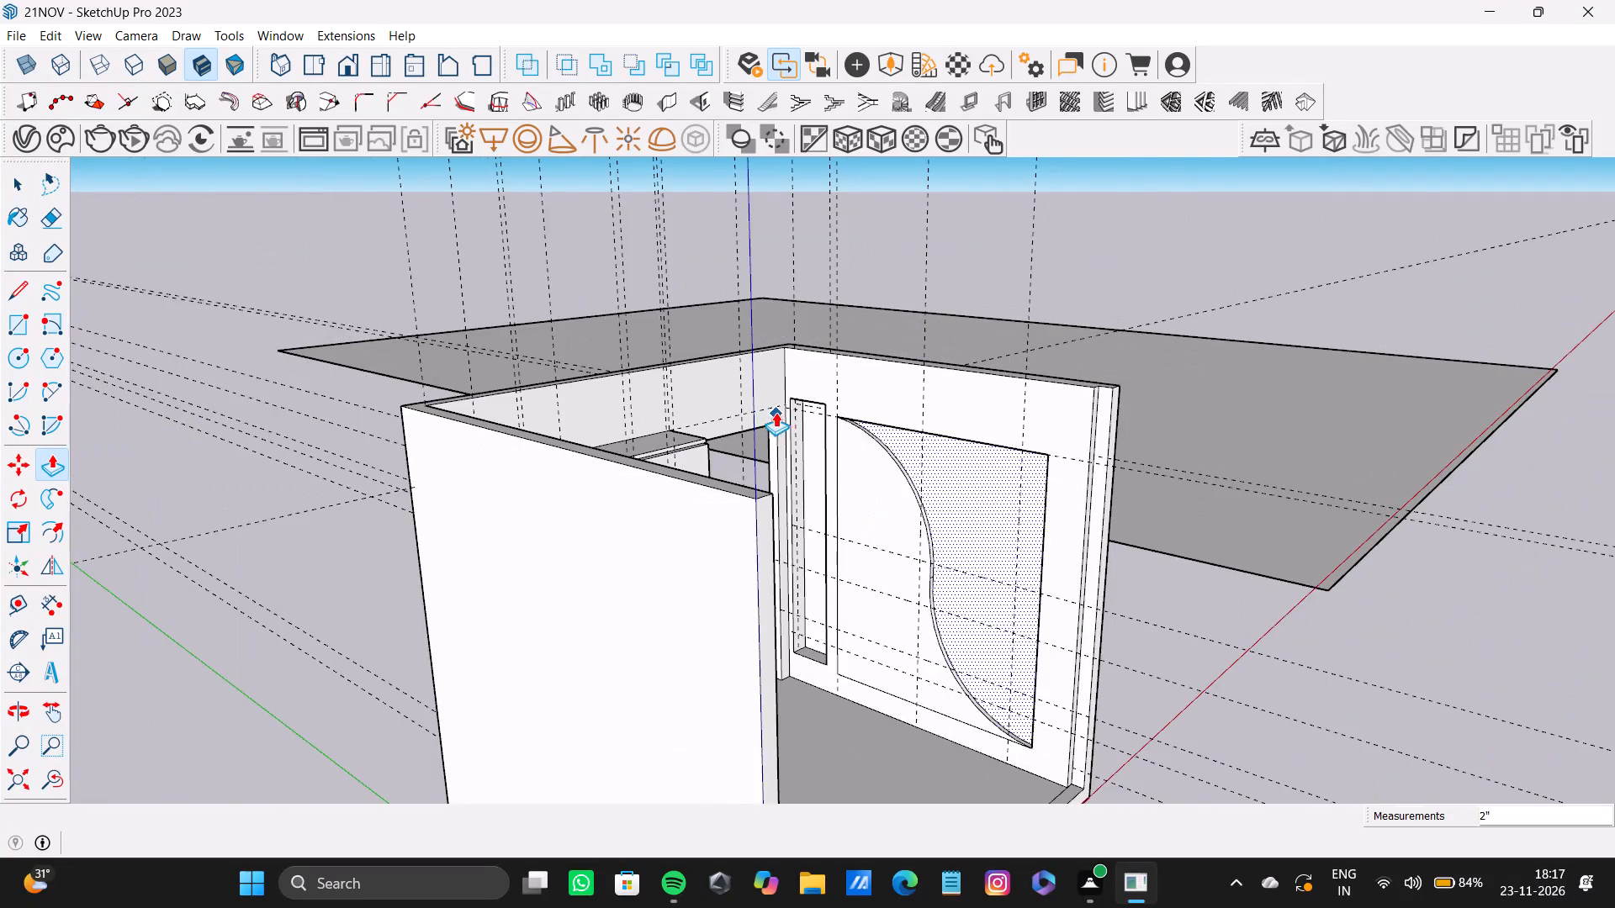
Lower the wall niche's top face 3 1/8" with Push/Pull to line up with the top of the S-curved recess.
{"action": "middle_click_drag", "start_coordinate": [776, 412], "coordinate": [649, 435], "text": "shift"}
{"action": "scroll", "coordinate": [735, 429], "scroll_direction": "up", "scroll_amount": 9}
{"action": "middle_click_drag", "start_coordinate": [892, 544], "coordinate": [871, 451]}
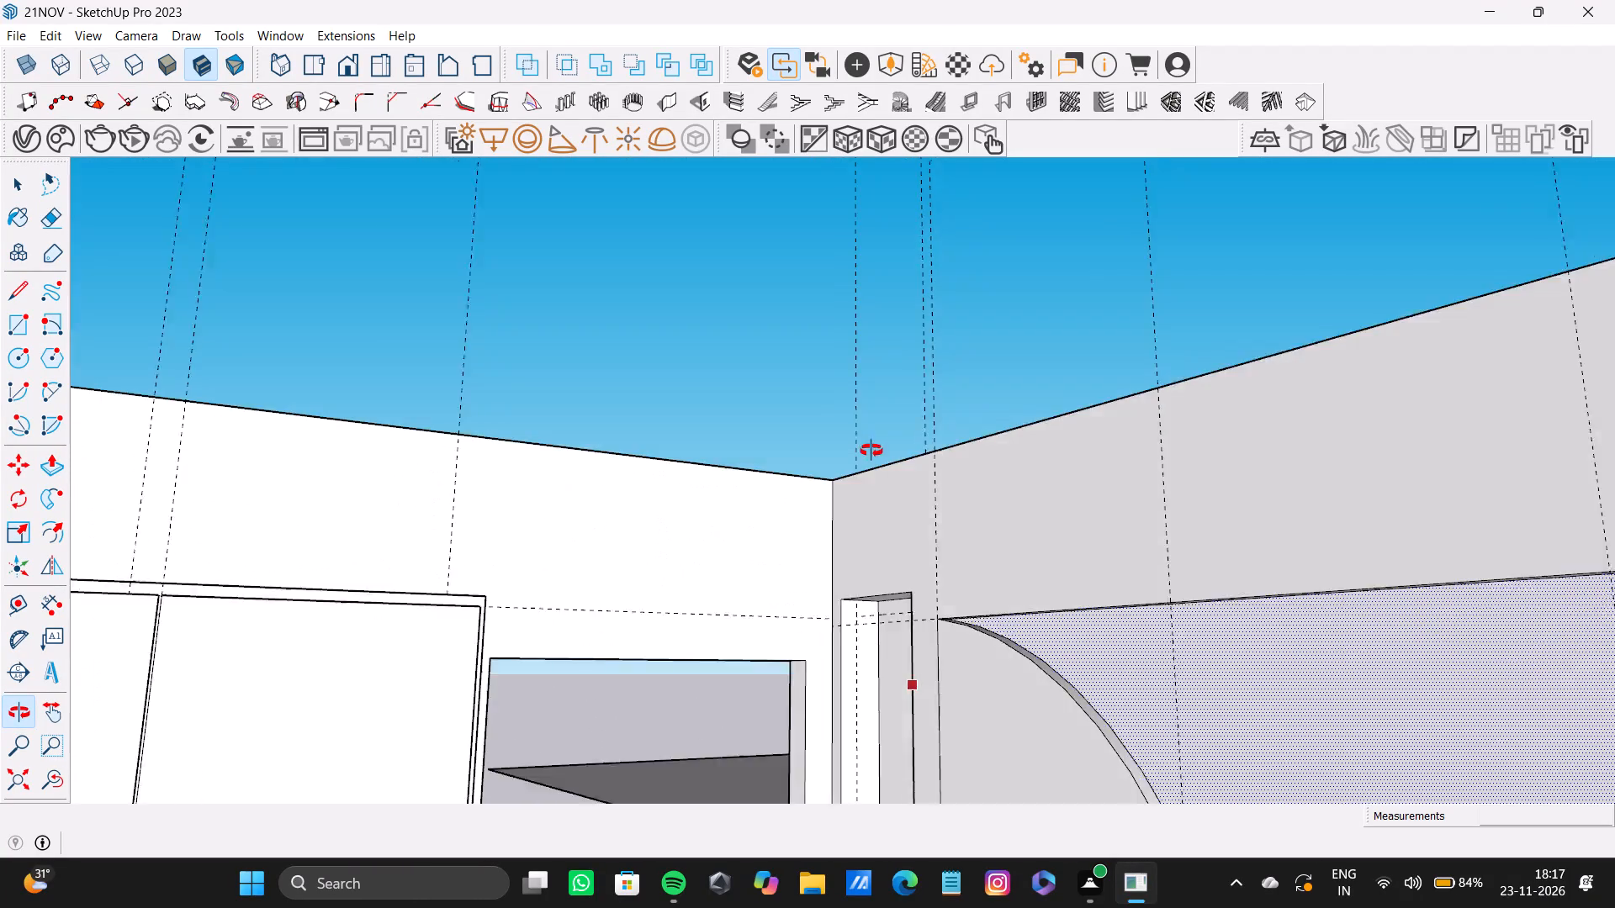
{"action": "middle_click_drag", "start_coordinate": [871, 451], "coordinate": [919, 435]}
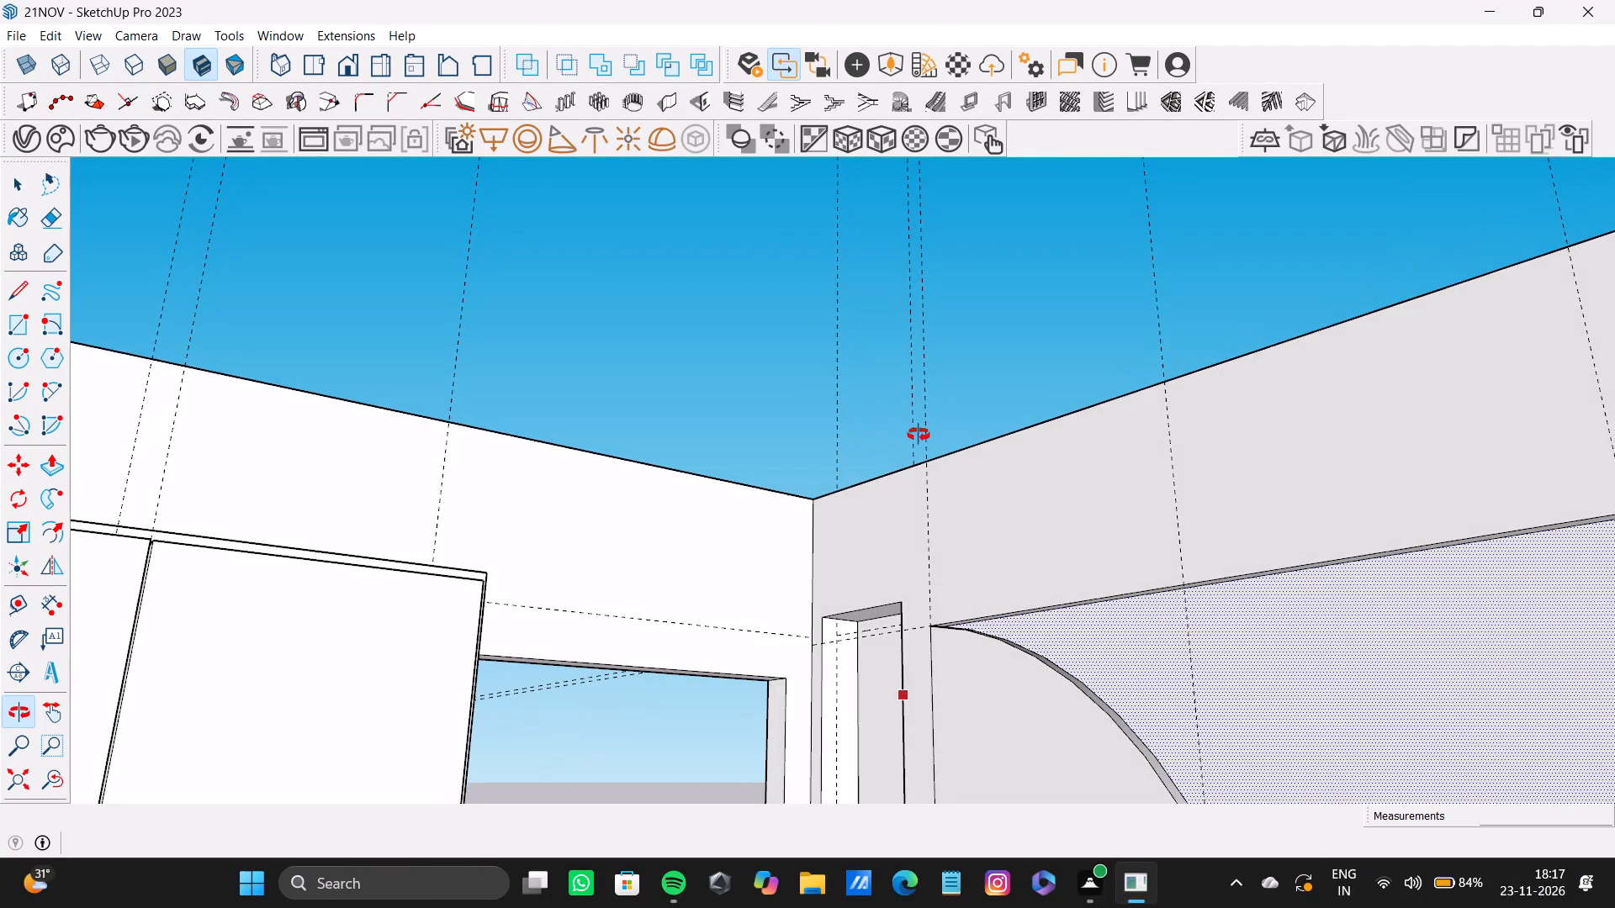
{"action": "middle_click_drag", "start_coordinate": [919, 435], "coordinate": [863, 314]}
{"action": "key", "text": "space"}
{"action": "scroll", "coordinate": [818, 477], "scroll_direction": "up", "scroll_amount": 1}
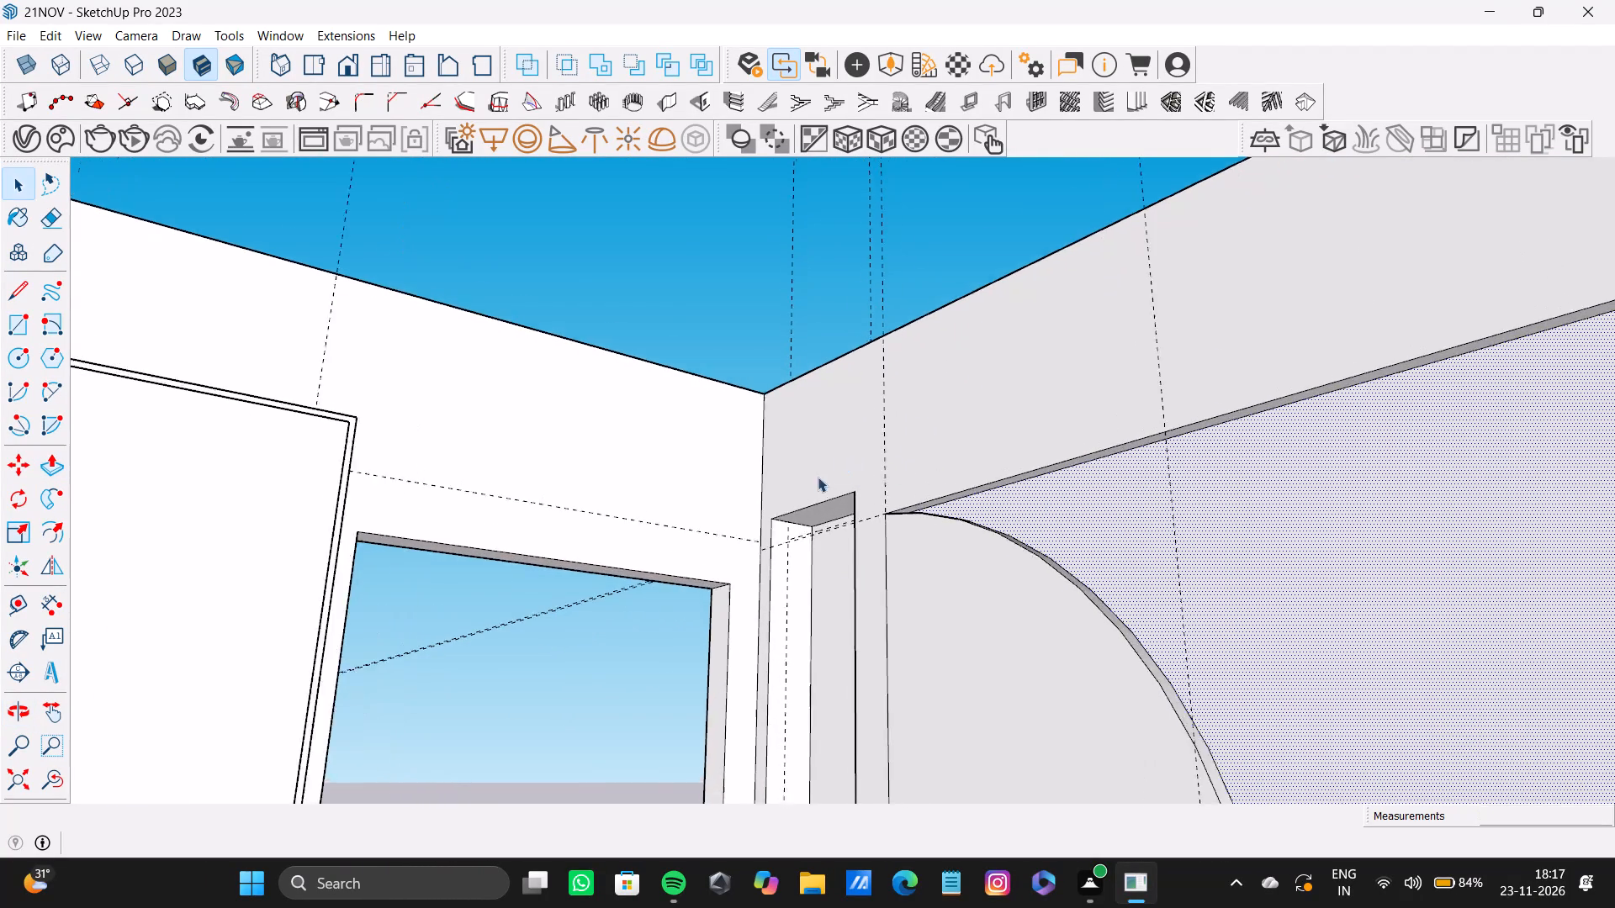
{"action": "scroll", "coordinate": [818, 477], "scroll_direction": "up", "scroll_amount": 6}
{"action": "left_click", "coordinate": [845, 520]}
{"action": "key", "text": "p"}
{"action": "left_click_drag", "start_coordinate": [852, 519], "coordinate": [882, 555]}
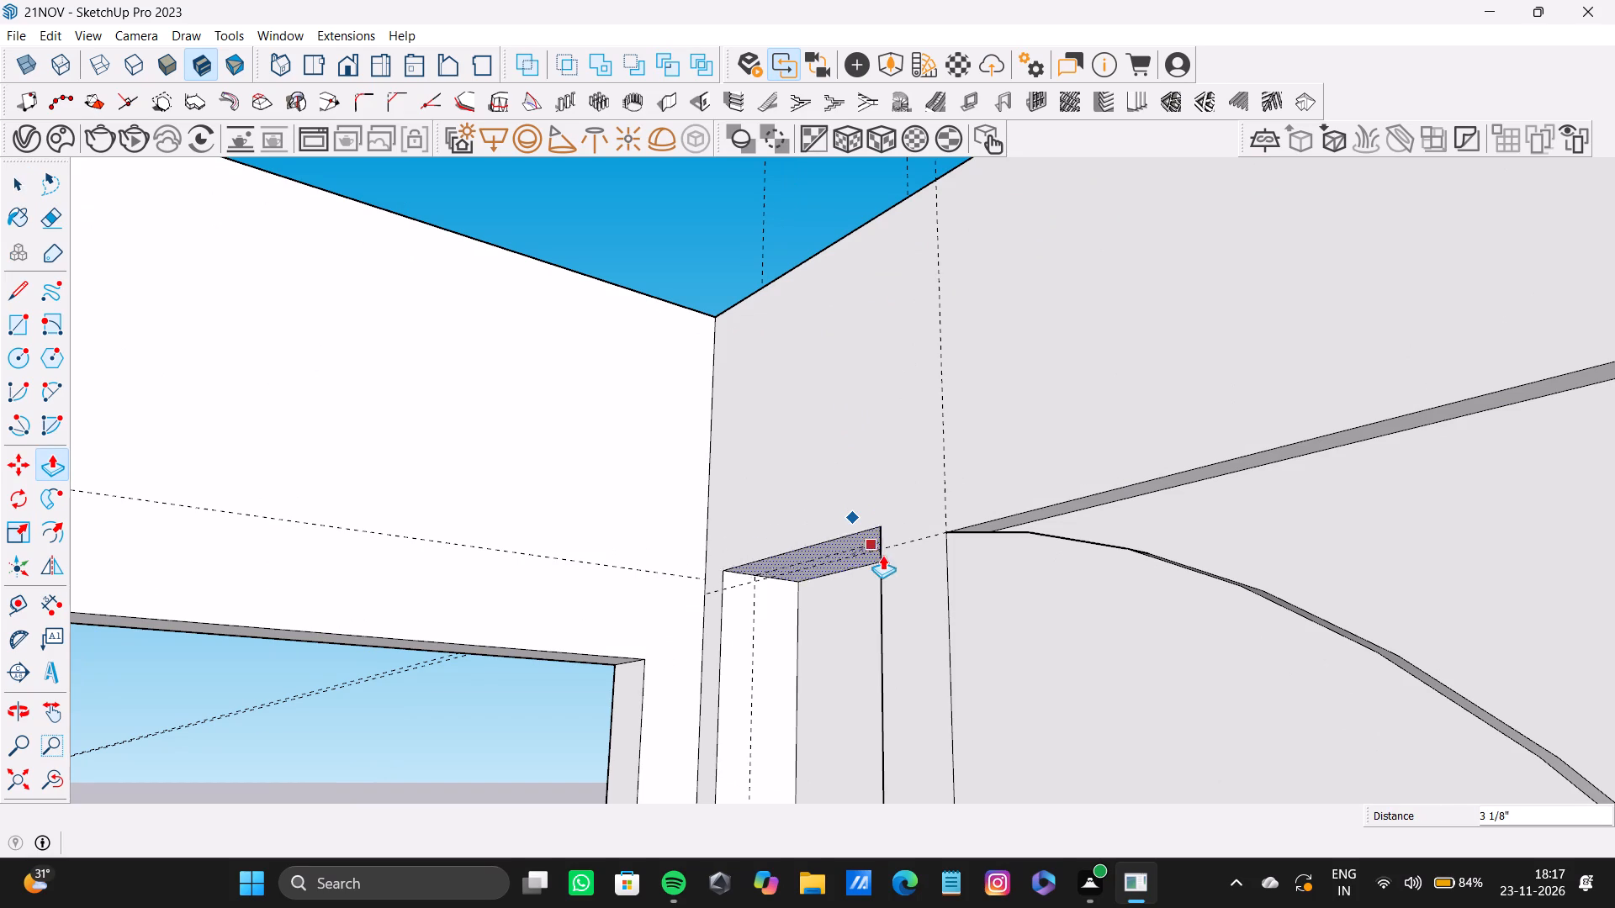
{"action": "left_click_drag", "start_coordinate": [882, 555], "coordinate": [1044, 515]}
Examine the lowered niche top together with the wardrobe, door opening, slatted panel and wall tops from several angles.
{"action": "scroll", "coordinate": [791, 564], "scroll_direction": "down", "scroll_amount": 8}
{"action": "middle_click_drag", "start_coordinate": [772, 506], "coordinate": [714, 545], "text": "shift"}
{"action": "scroll", "coordinate": [703, 543], "scroll_direction": "down", "scroll_amount": 8}
{"action": "scroll", "coordinate": [707, 552], "scroll_direction": "up", "scroll_amount": 1, "text": "shift"}
{"action": "middle_click_drag", "start_coordinate": [707, 552], "coordinate": [879, 626], "text": "shift"}
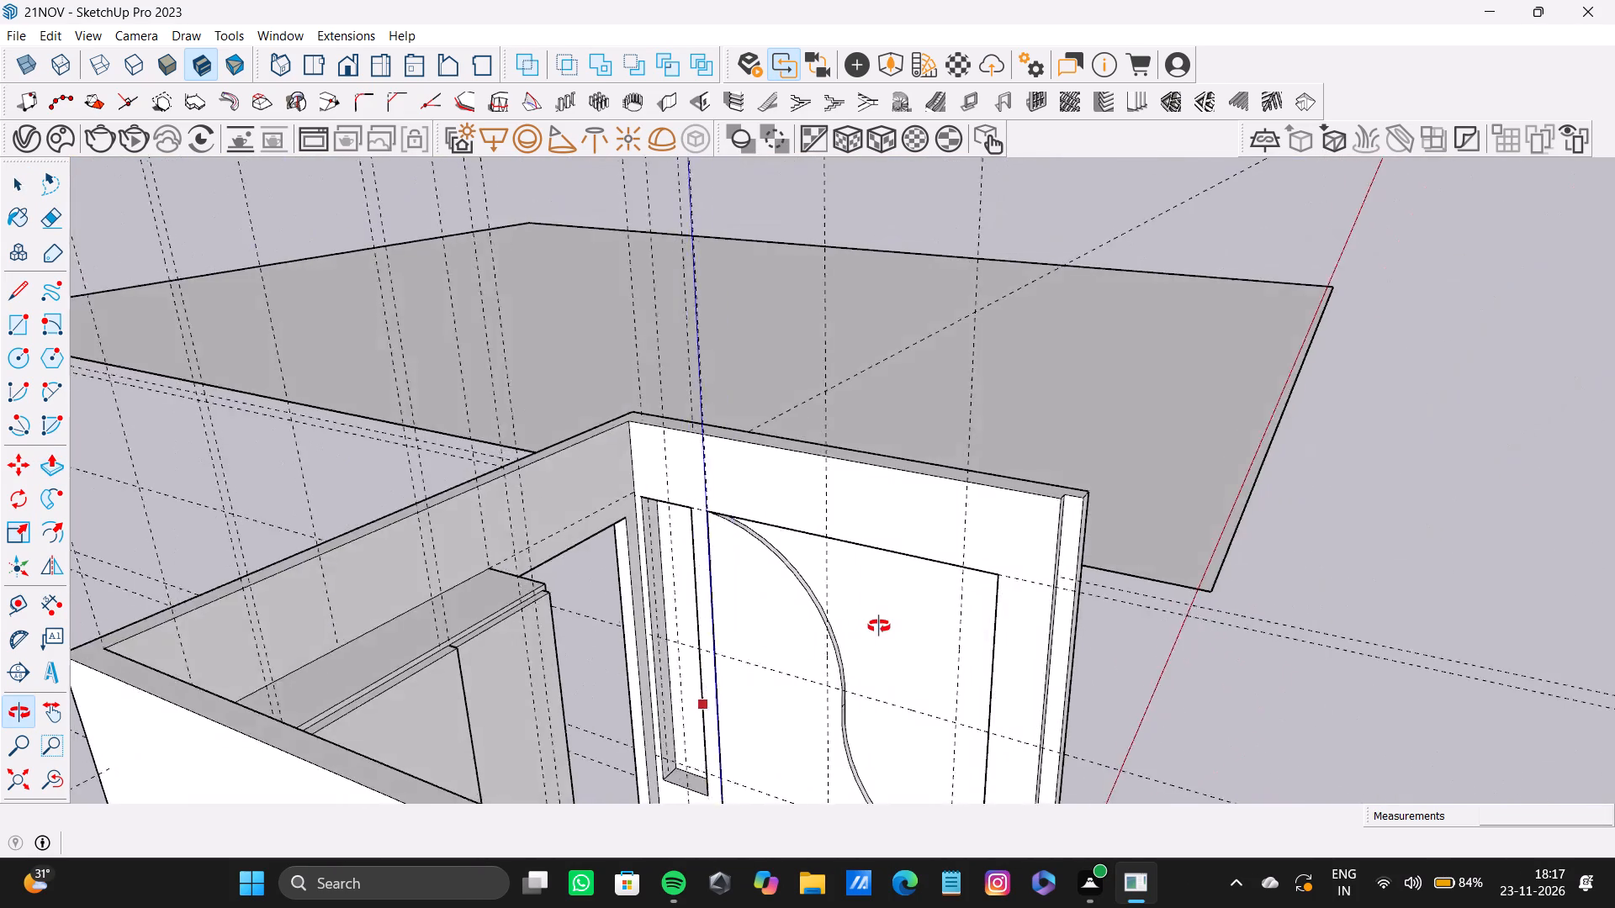
{"action": "middle_click_drag", "start_coordinate": [879, 626], "coordinate": [659, 520], "text": "shift"}
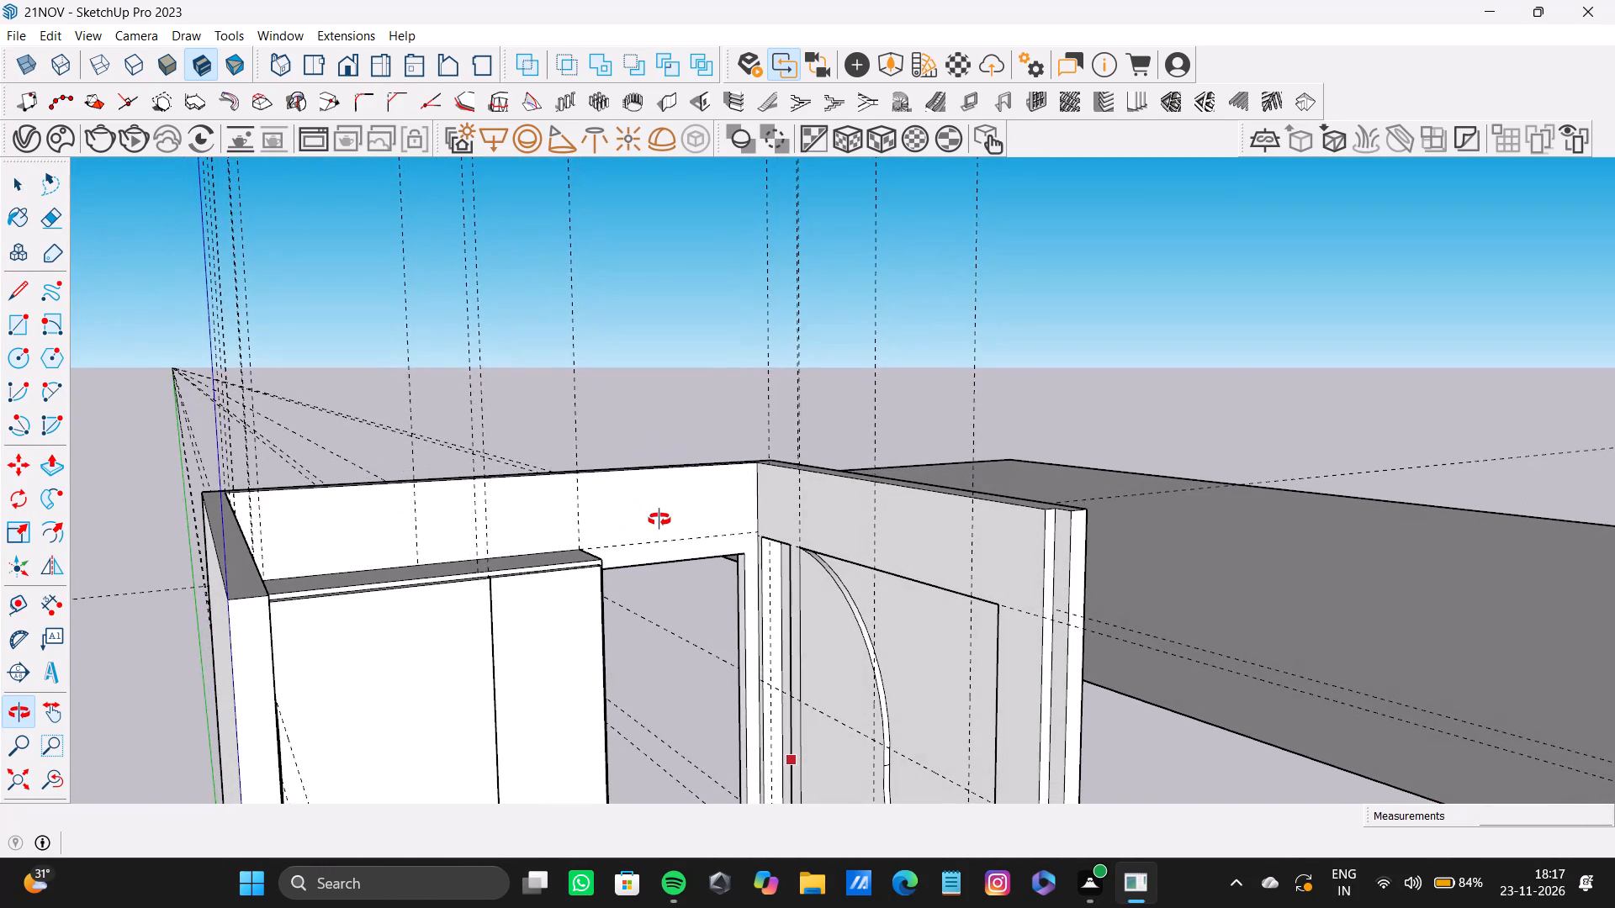
{"action": "middle_click_drag", "start_coordinate": [659, 520], "coordinate": [336, 479], "text": "shift"}
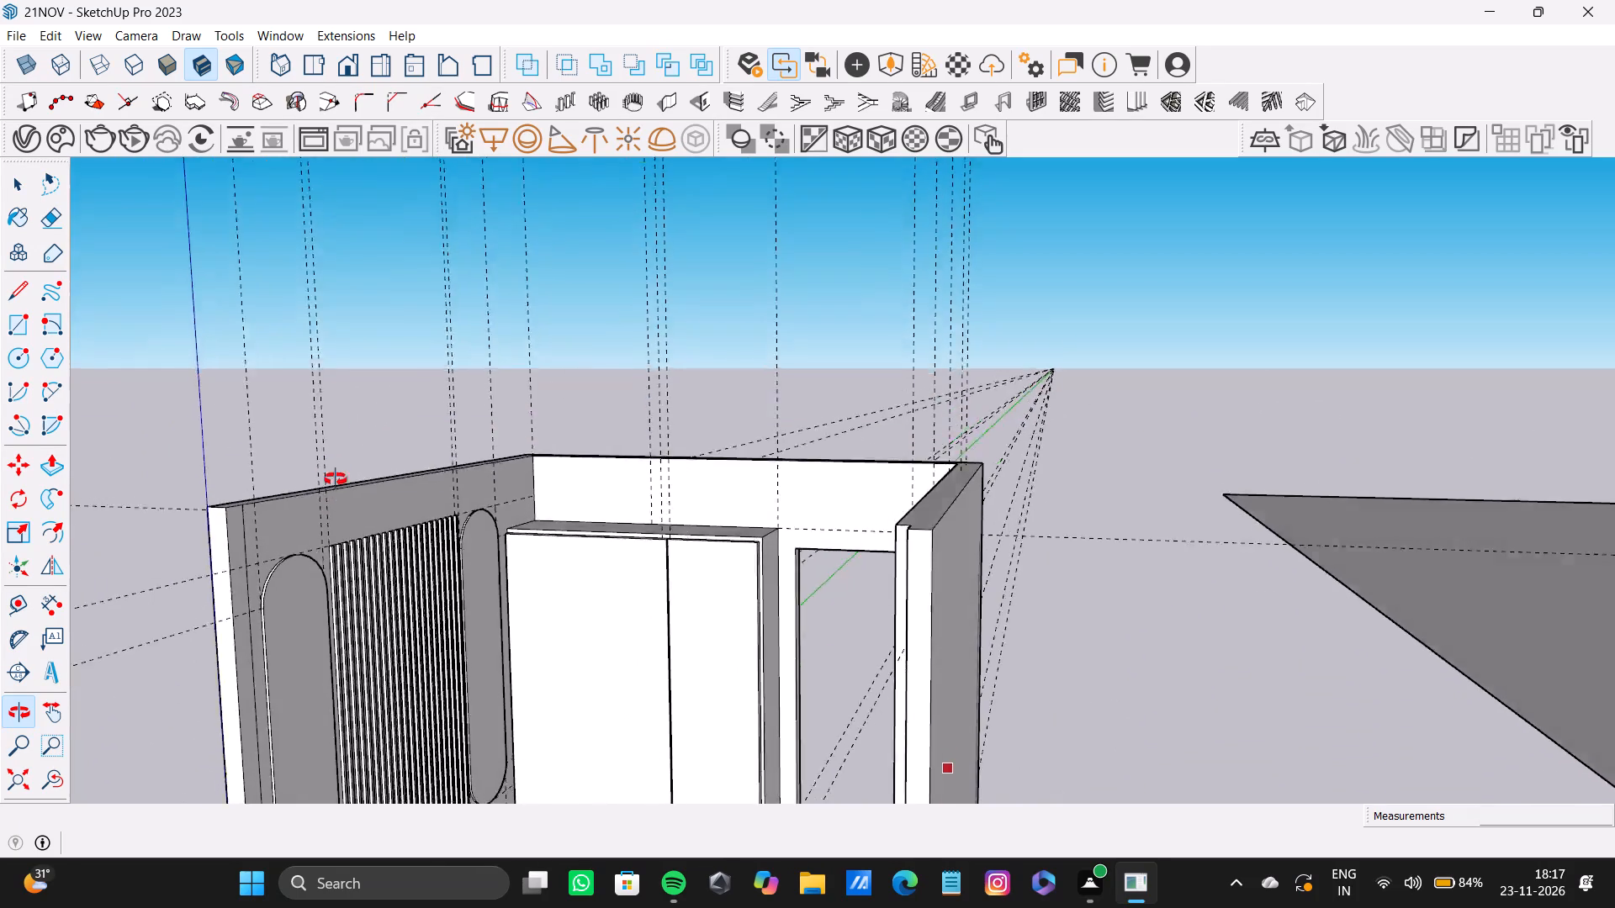
{"action": "middle_click_drag", "start_coordinate": [336, 479], "coordinate": [474, 414], "text": "shift"}
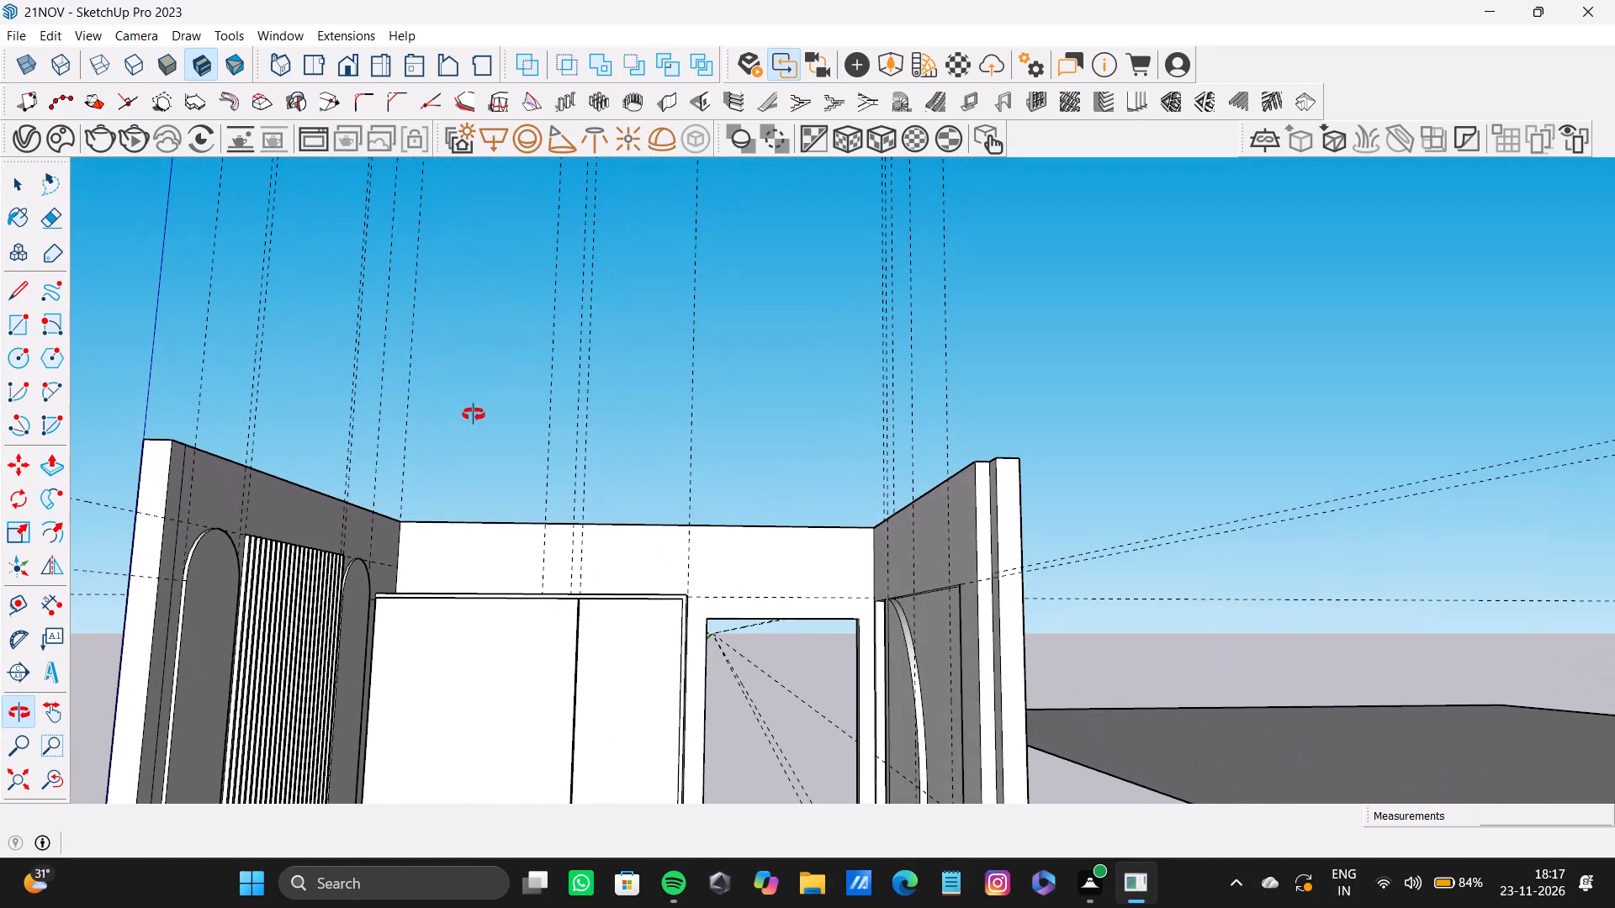
{"action": "middle_click_drag", "start_coordinate": [474, 414], "coordinate": [481, 436], "text": "shift"}
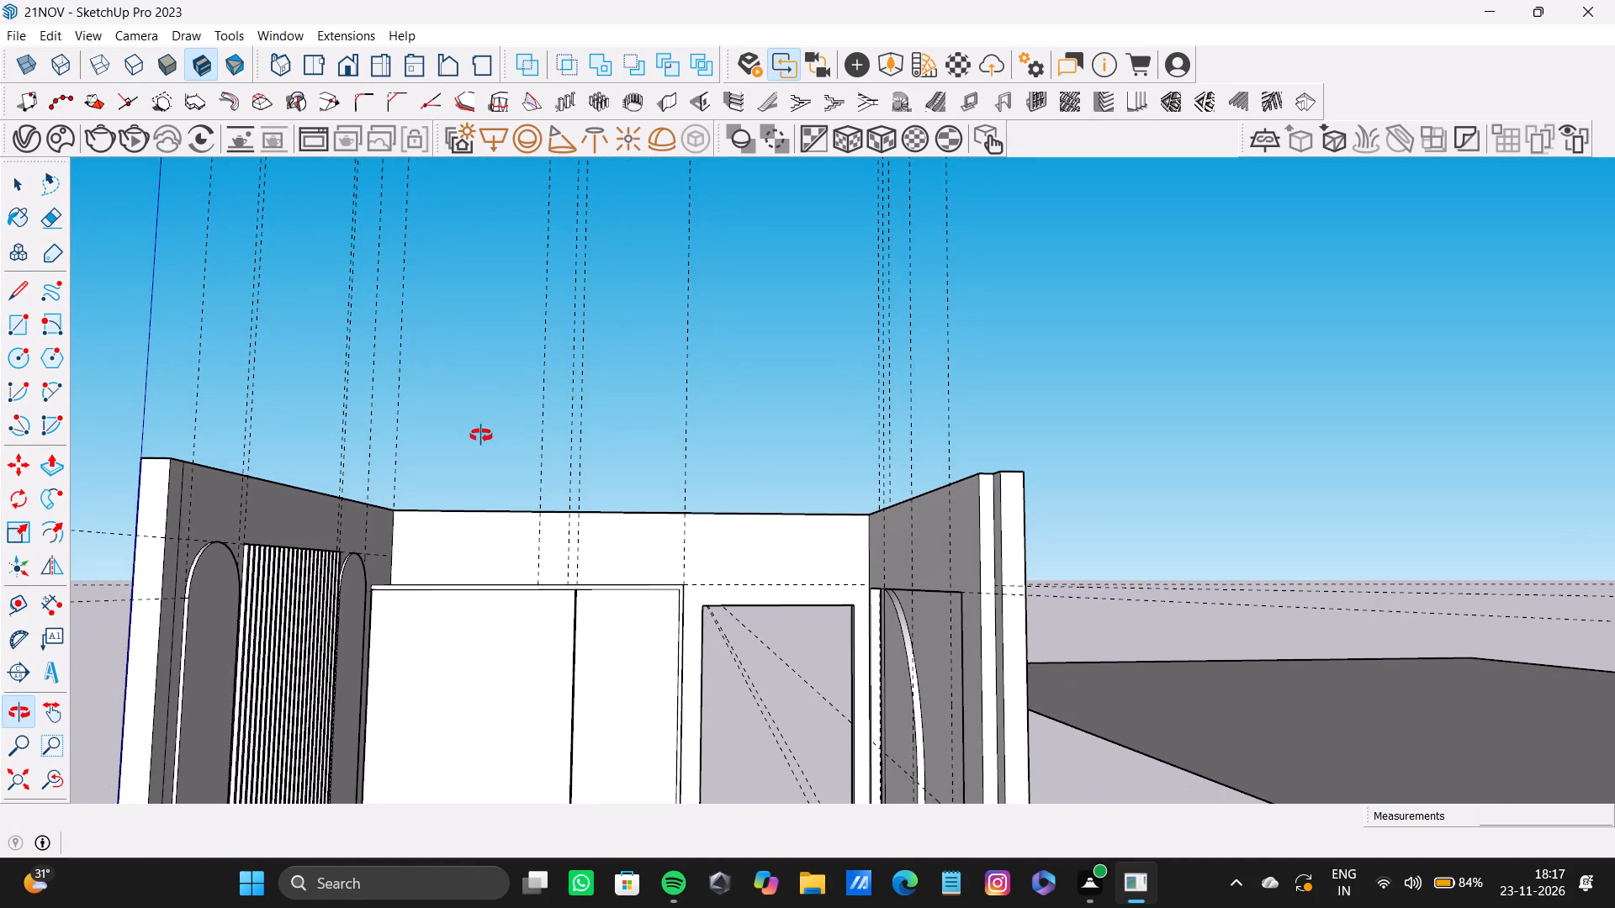
{"action": "middle_click_drag", "start_coordinate": [481, 436], "coordinate": [483, 436], "text": "shift"}
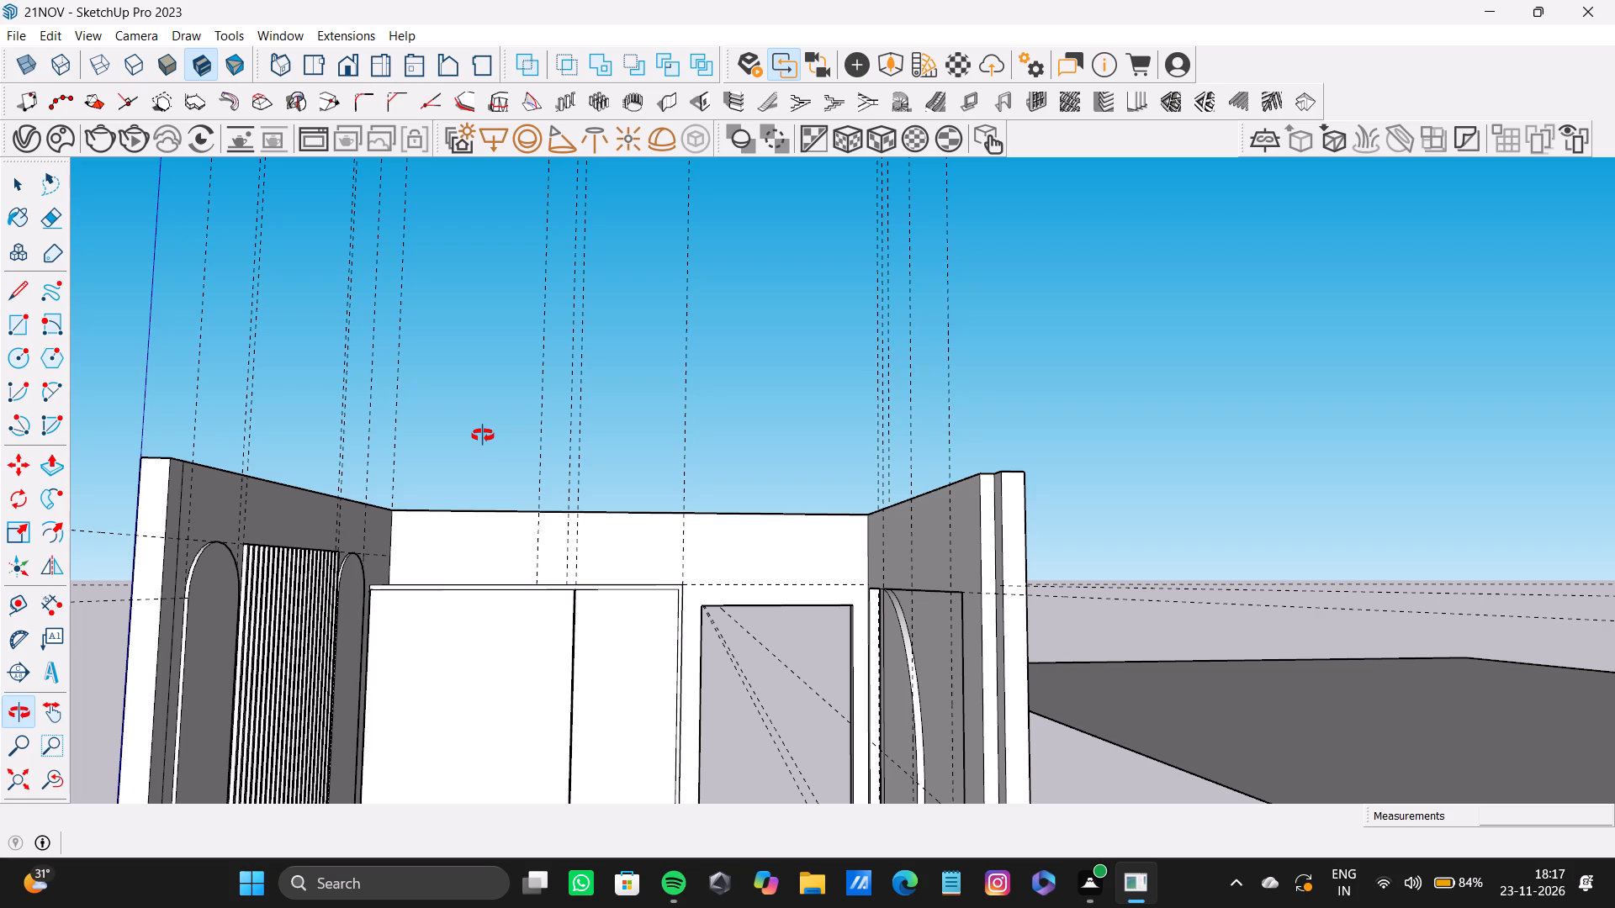
{"action": "middle_click_drag", "start_coordinate": [483, 436], "coordinate": [483, 435], "text": "shift"}
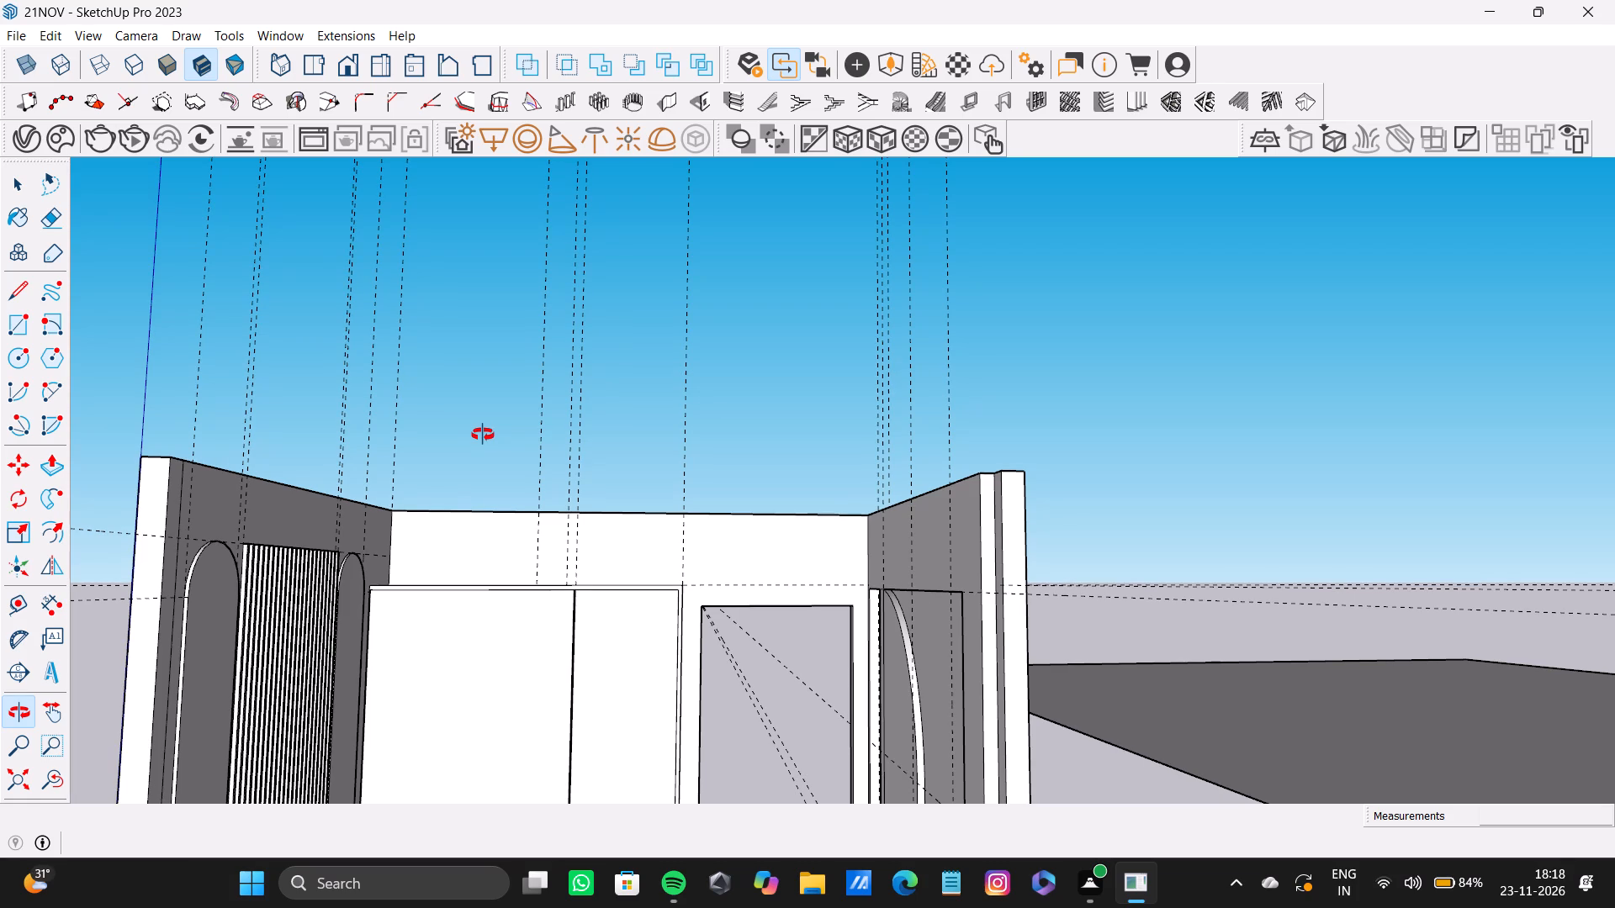
{"action": "middle_click_drag", "start_coordinate": [483, 435], "coordinate": [484, 435], "text": "shift"}
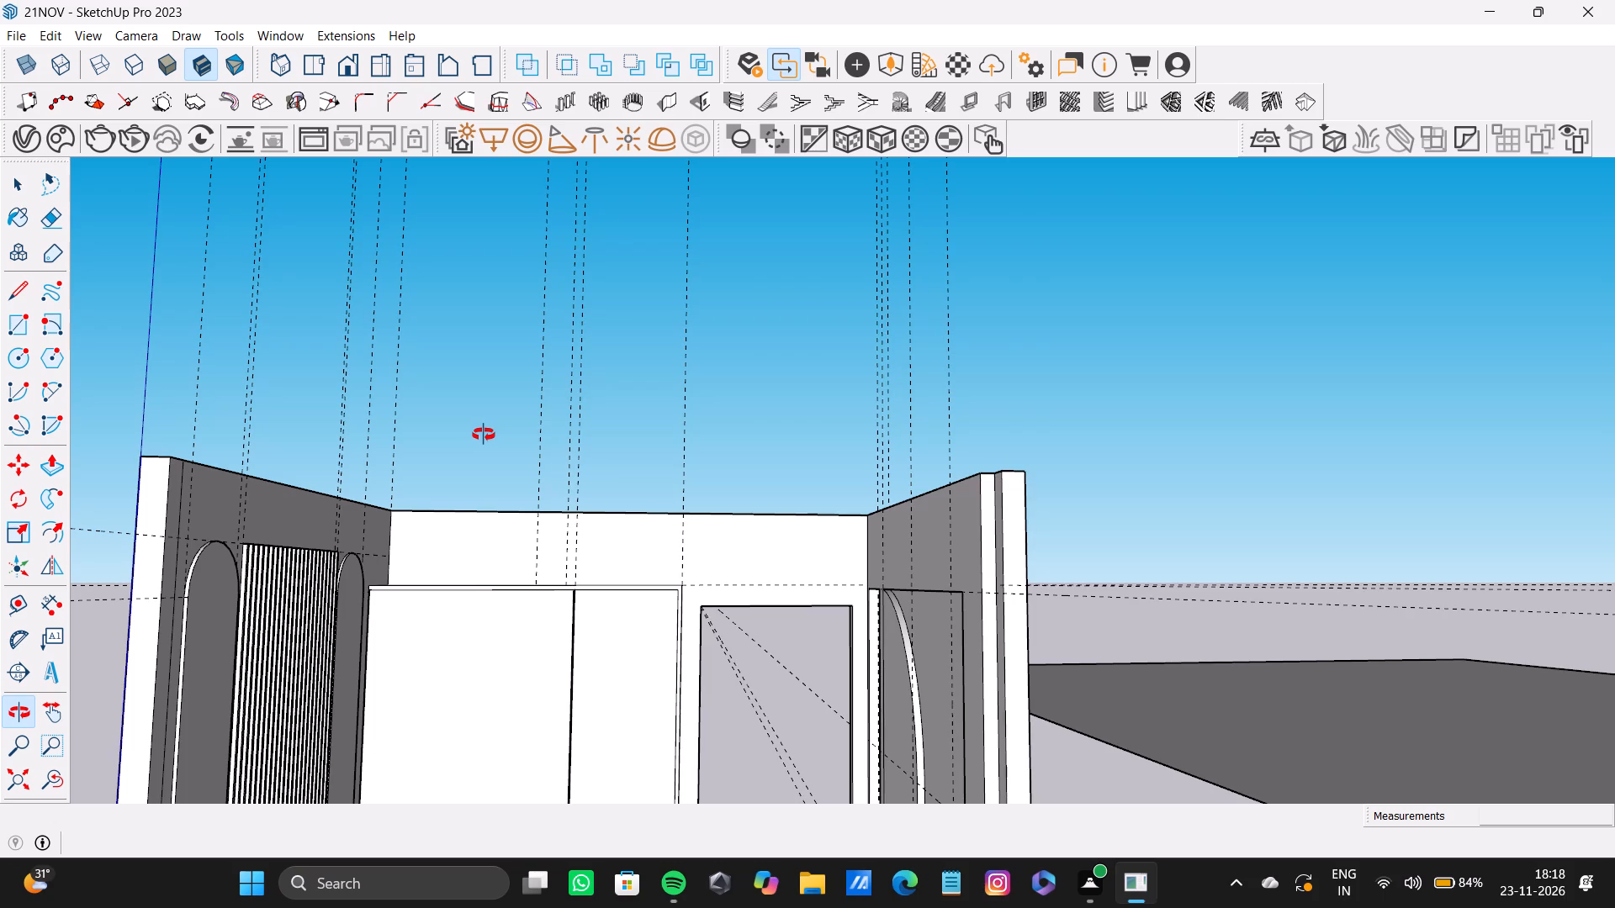
{"action": "middle_click_drag", "start_coordinate": [484, 435], "coordinate": [462, 467], "text": "shift"}
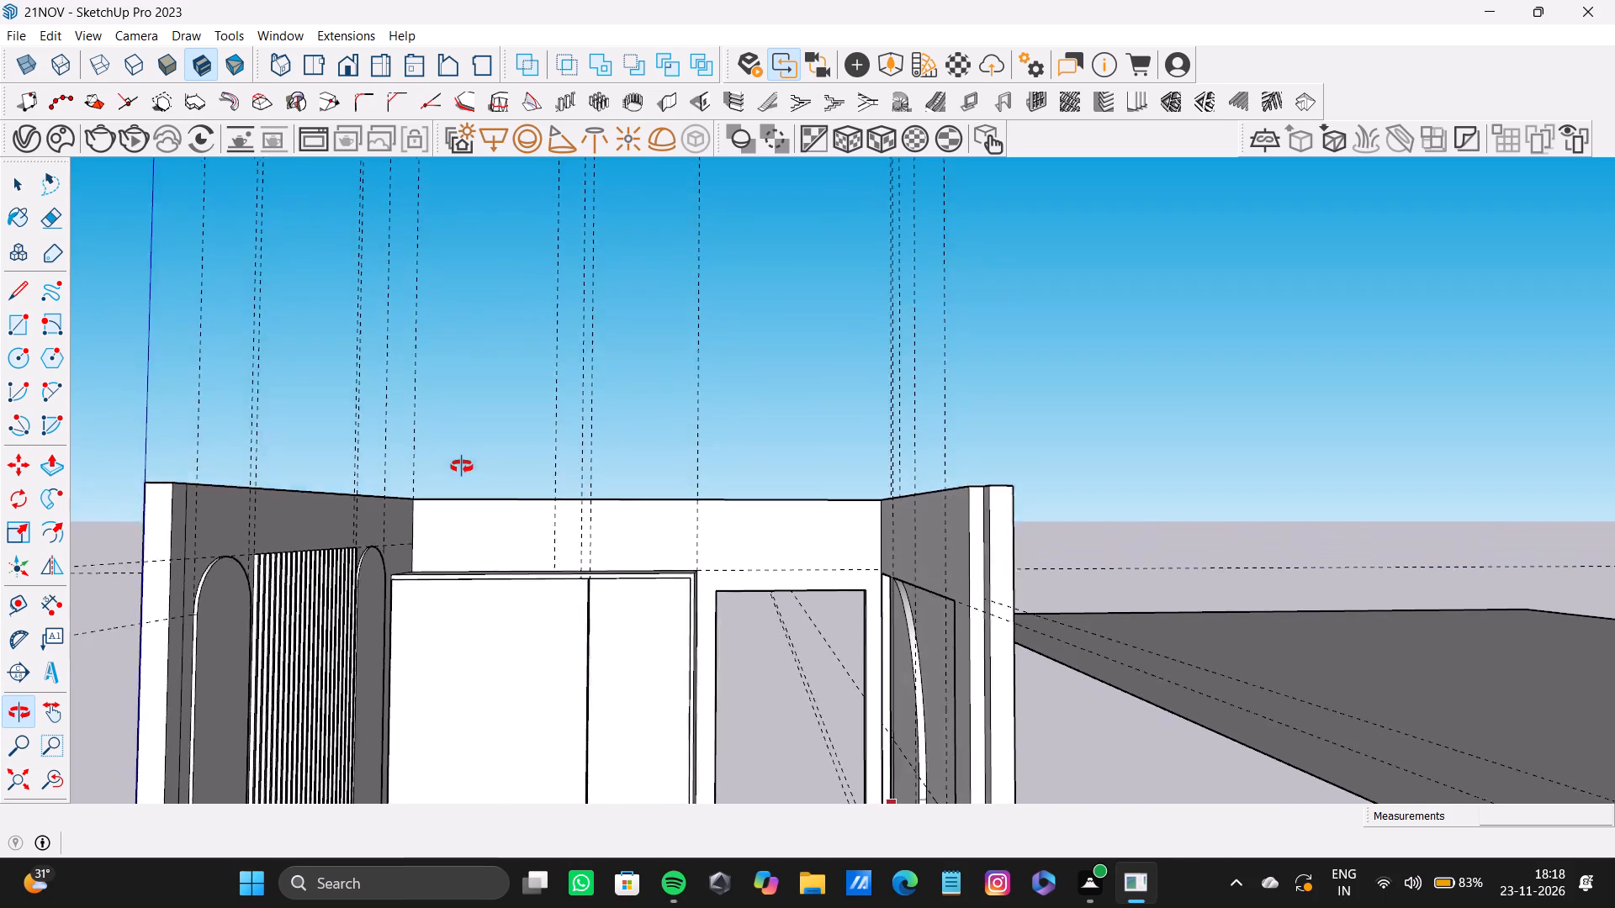
{"action": "middle_click_drag", "start_coordinate": [462, 467], "coordinate": [465, 485], "text": "shift"}
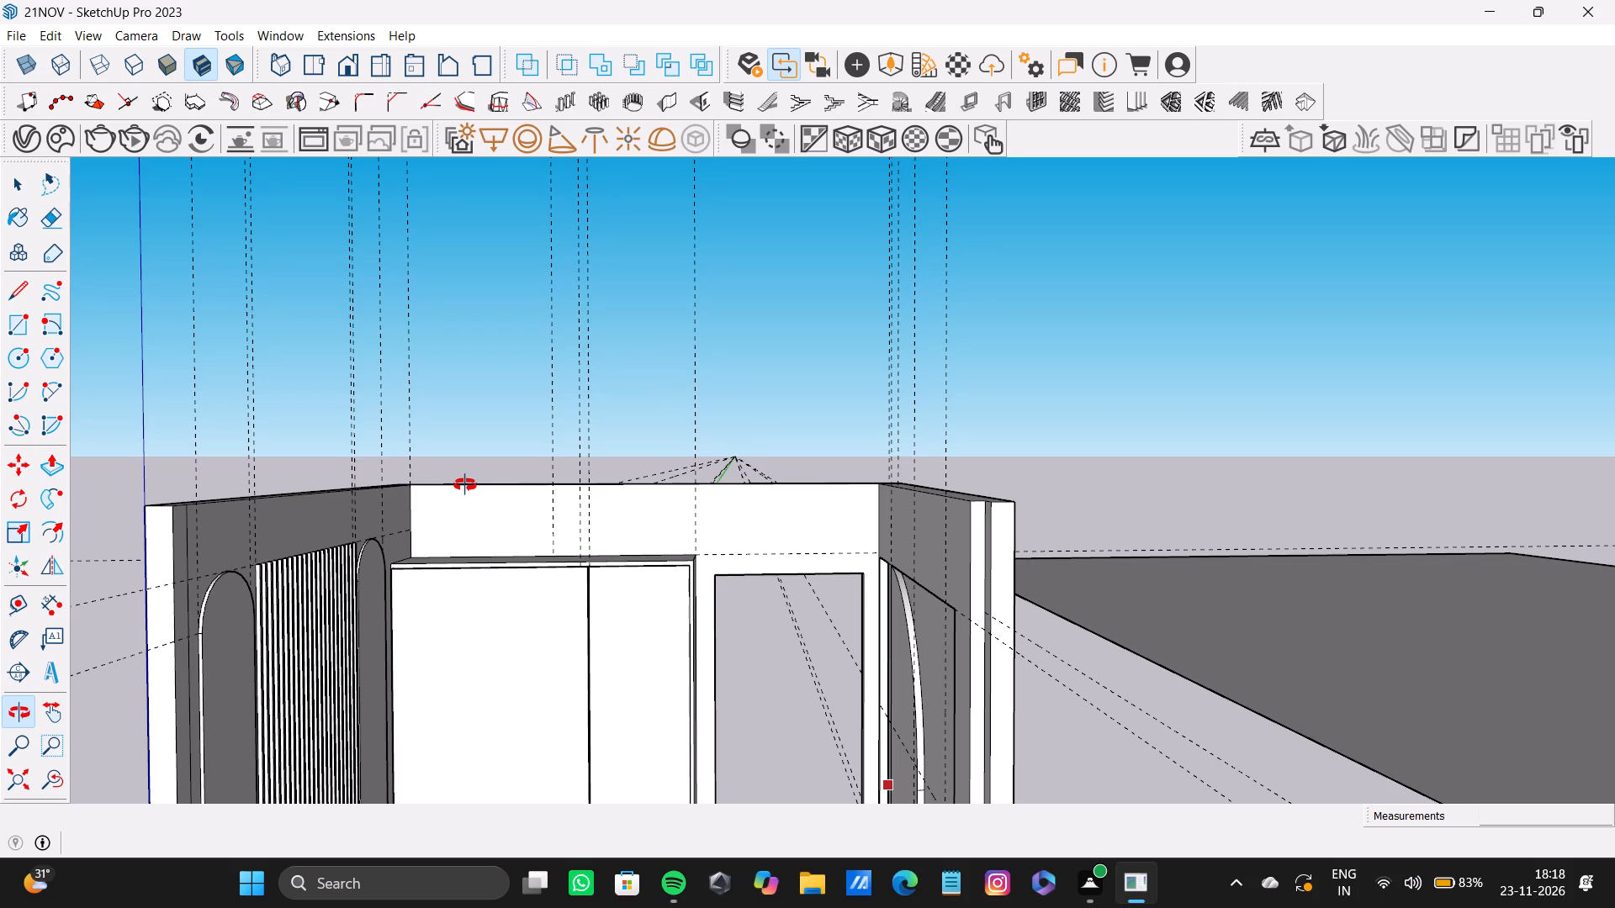
{"action": "middle_click_drag", "start_coordinate": [465, 485], "coordinate": [629, 574], "text": "shift"}
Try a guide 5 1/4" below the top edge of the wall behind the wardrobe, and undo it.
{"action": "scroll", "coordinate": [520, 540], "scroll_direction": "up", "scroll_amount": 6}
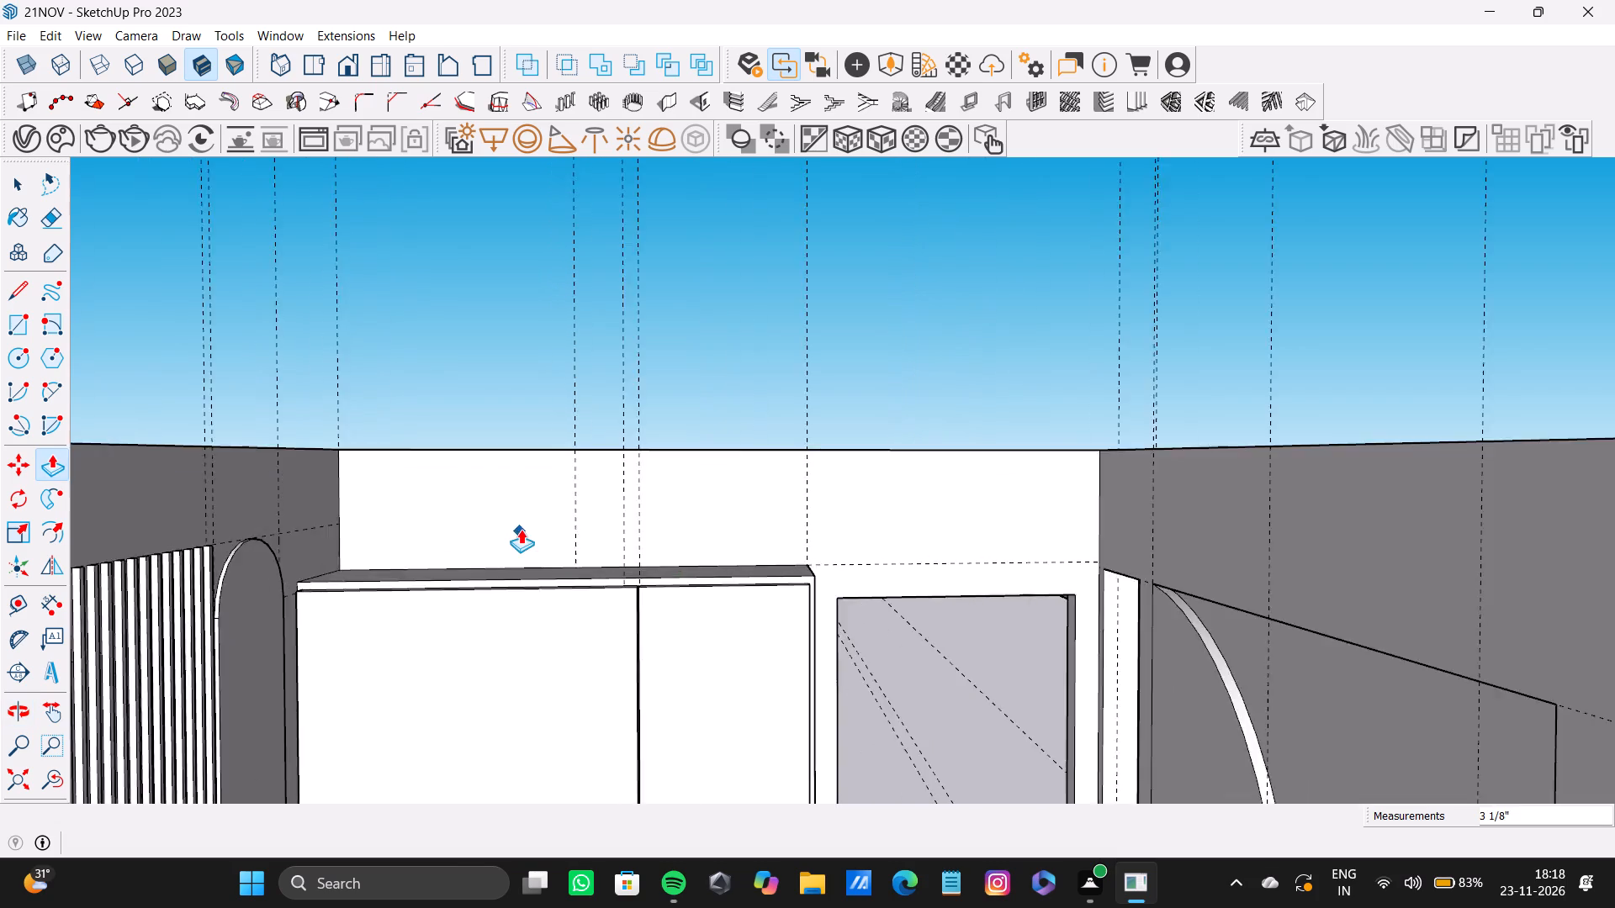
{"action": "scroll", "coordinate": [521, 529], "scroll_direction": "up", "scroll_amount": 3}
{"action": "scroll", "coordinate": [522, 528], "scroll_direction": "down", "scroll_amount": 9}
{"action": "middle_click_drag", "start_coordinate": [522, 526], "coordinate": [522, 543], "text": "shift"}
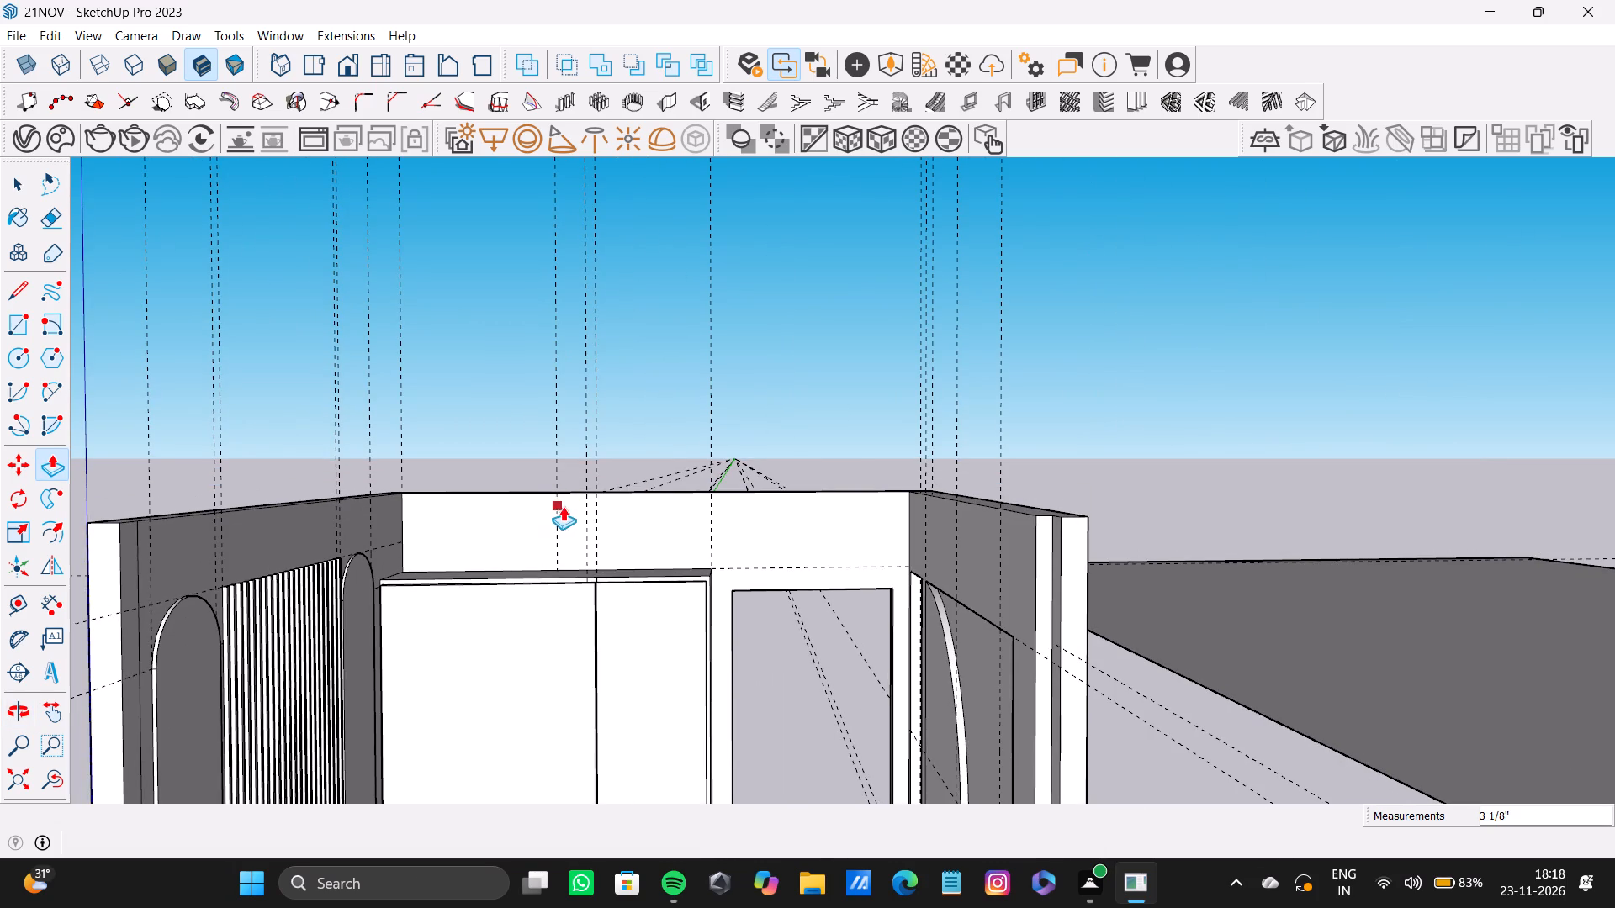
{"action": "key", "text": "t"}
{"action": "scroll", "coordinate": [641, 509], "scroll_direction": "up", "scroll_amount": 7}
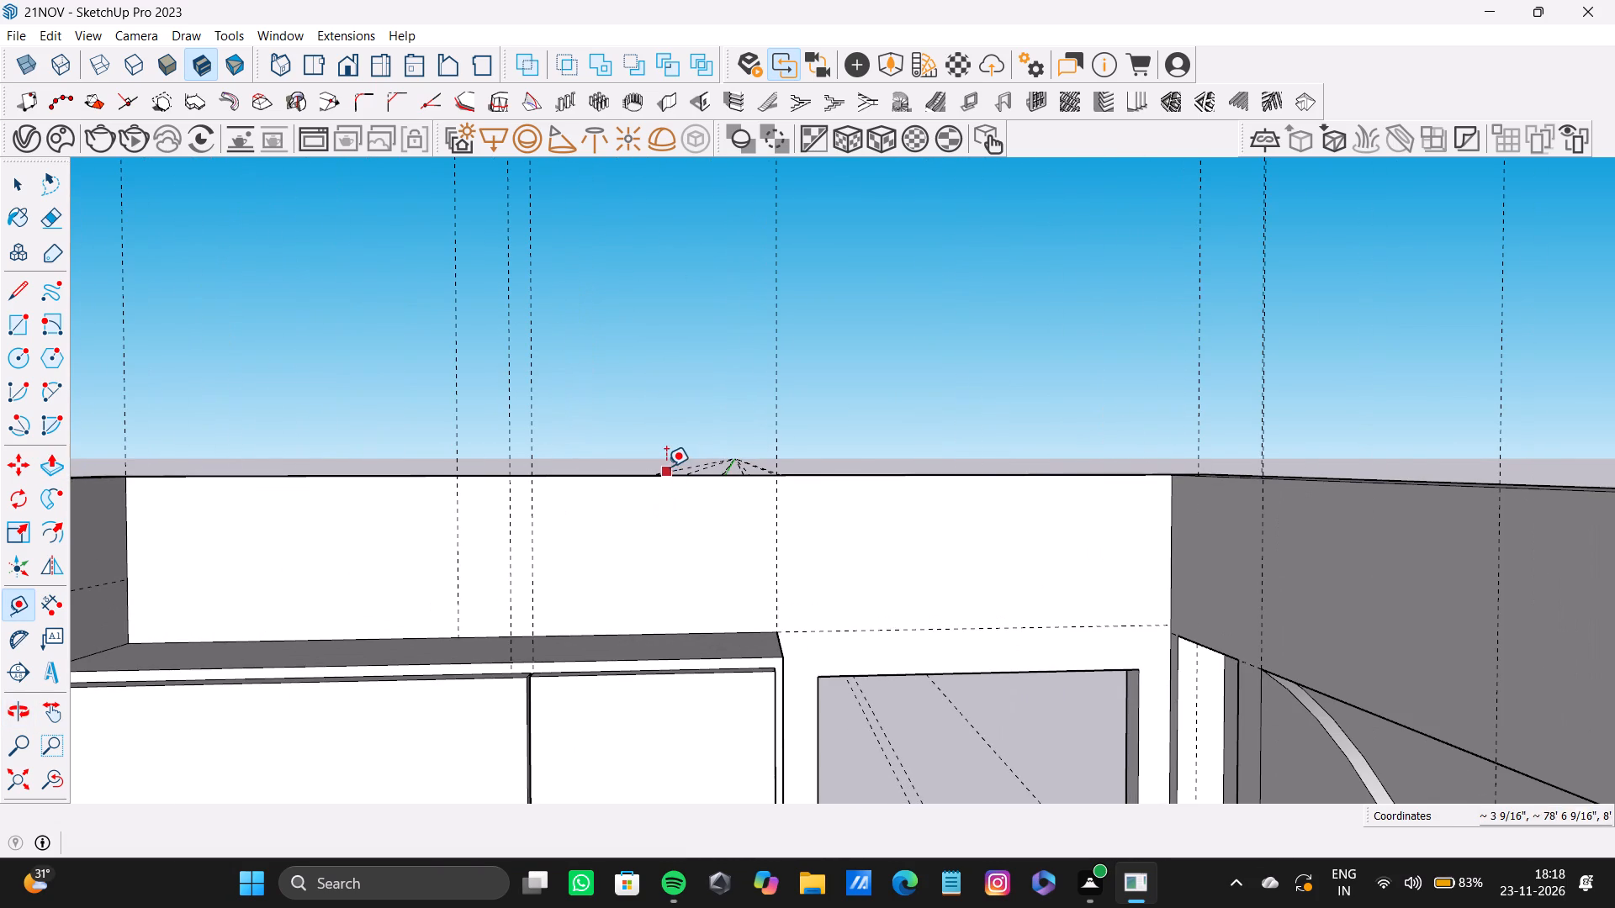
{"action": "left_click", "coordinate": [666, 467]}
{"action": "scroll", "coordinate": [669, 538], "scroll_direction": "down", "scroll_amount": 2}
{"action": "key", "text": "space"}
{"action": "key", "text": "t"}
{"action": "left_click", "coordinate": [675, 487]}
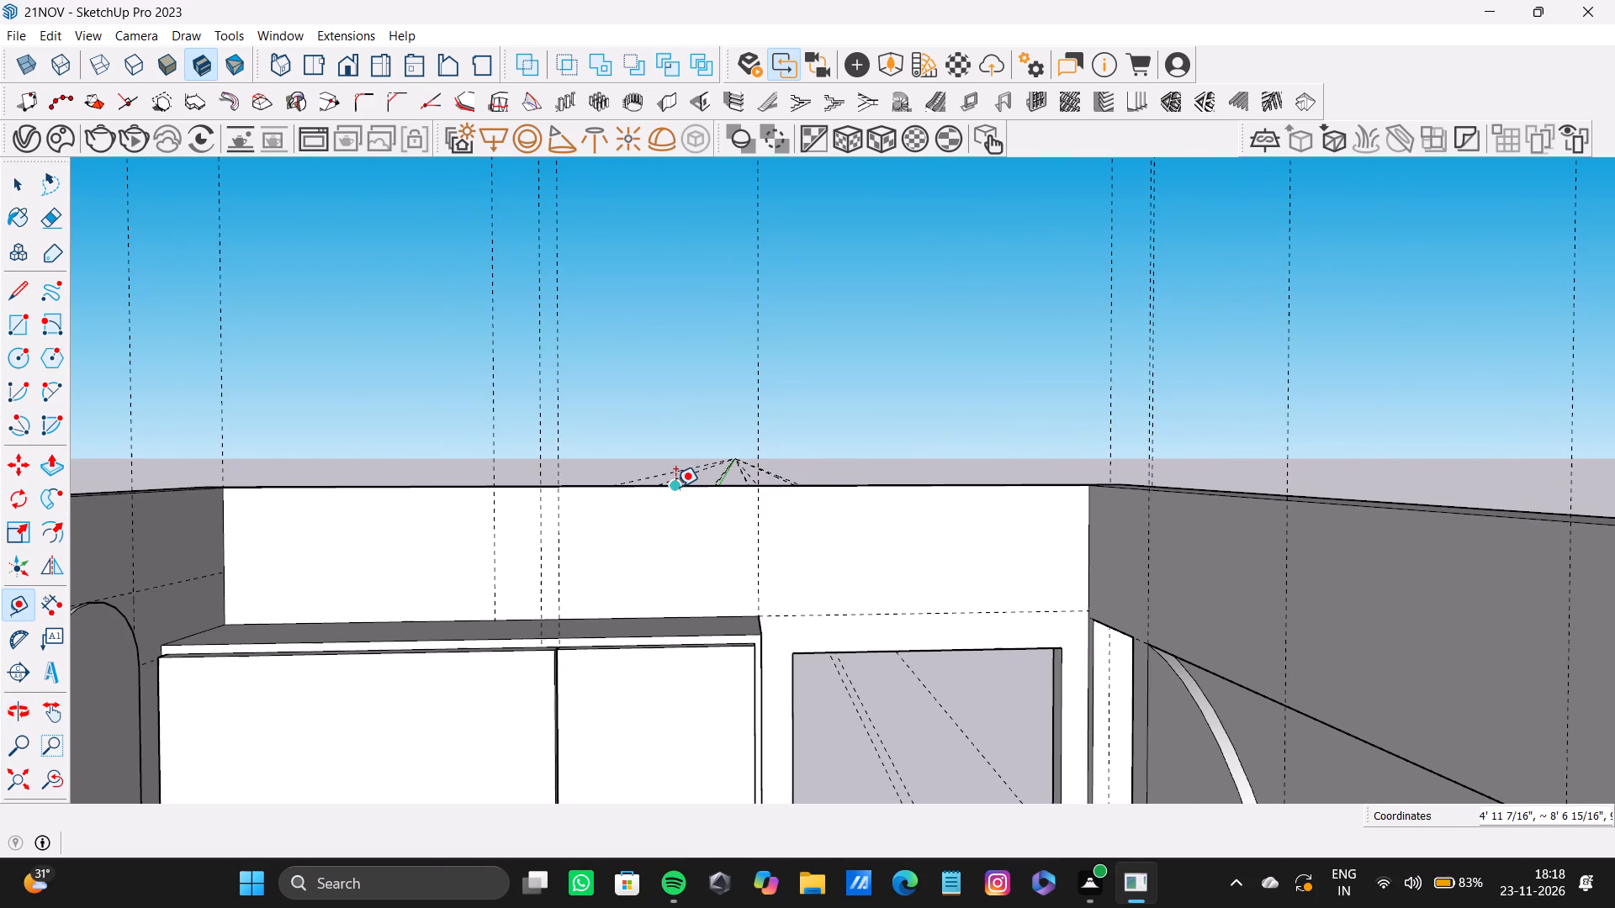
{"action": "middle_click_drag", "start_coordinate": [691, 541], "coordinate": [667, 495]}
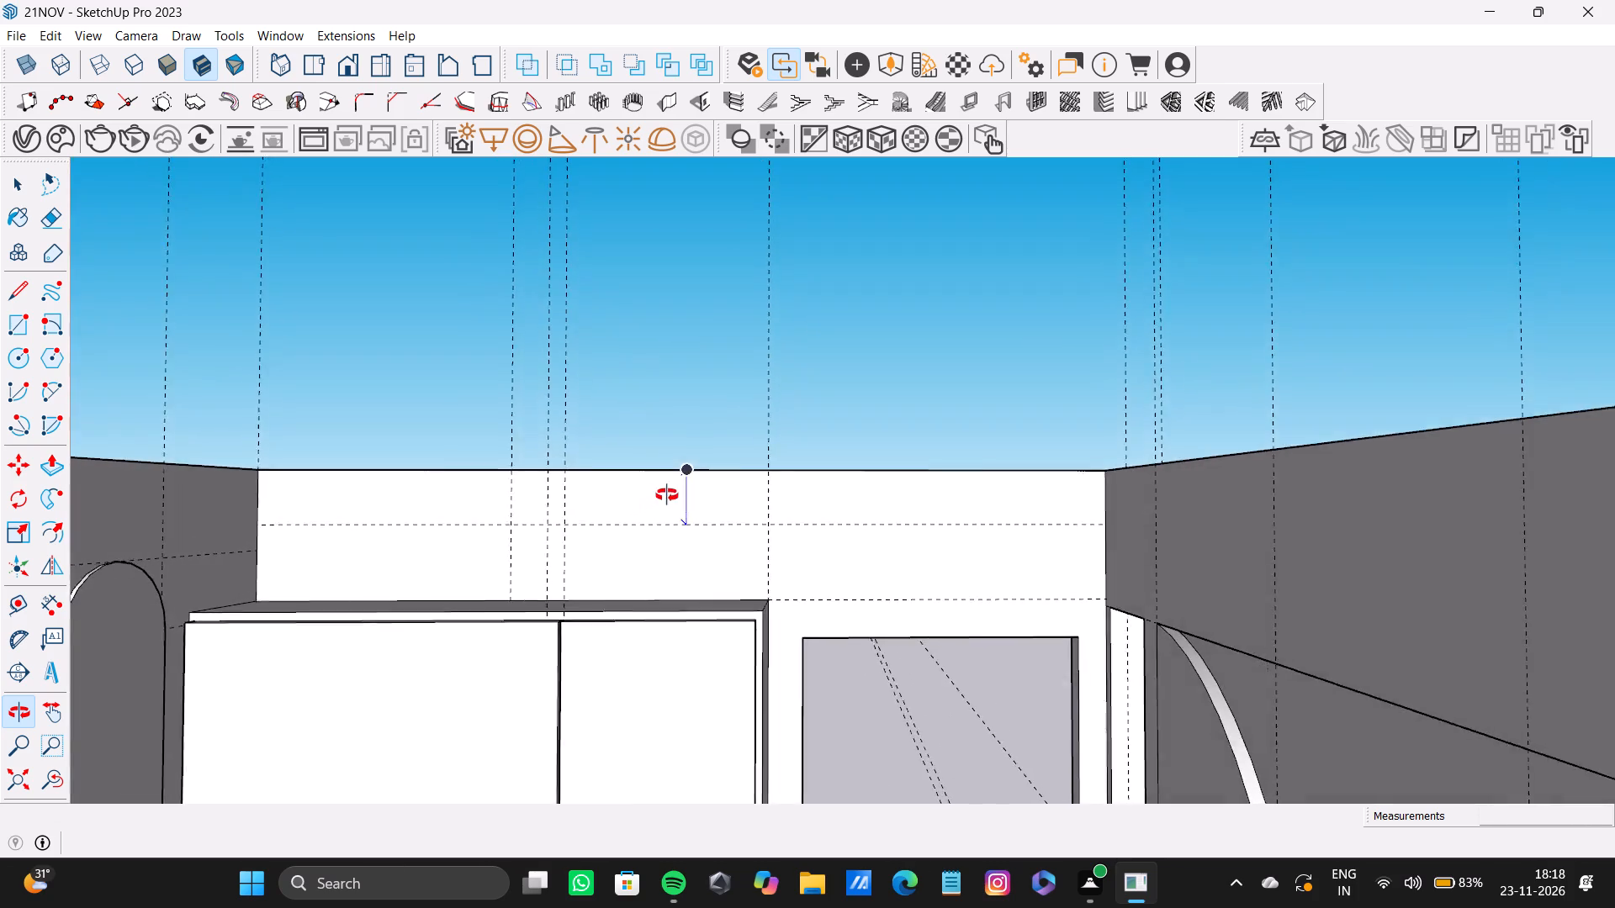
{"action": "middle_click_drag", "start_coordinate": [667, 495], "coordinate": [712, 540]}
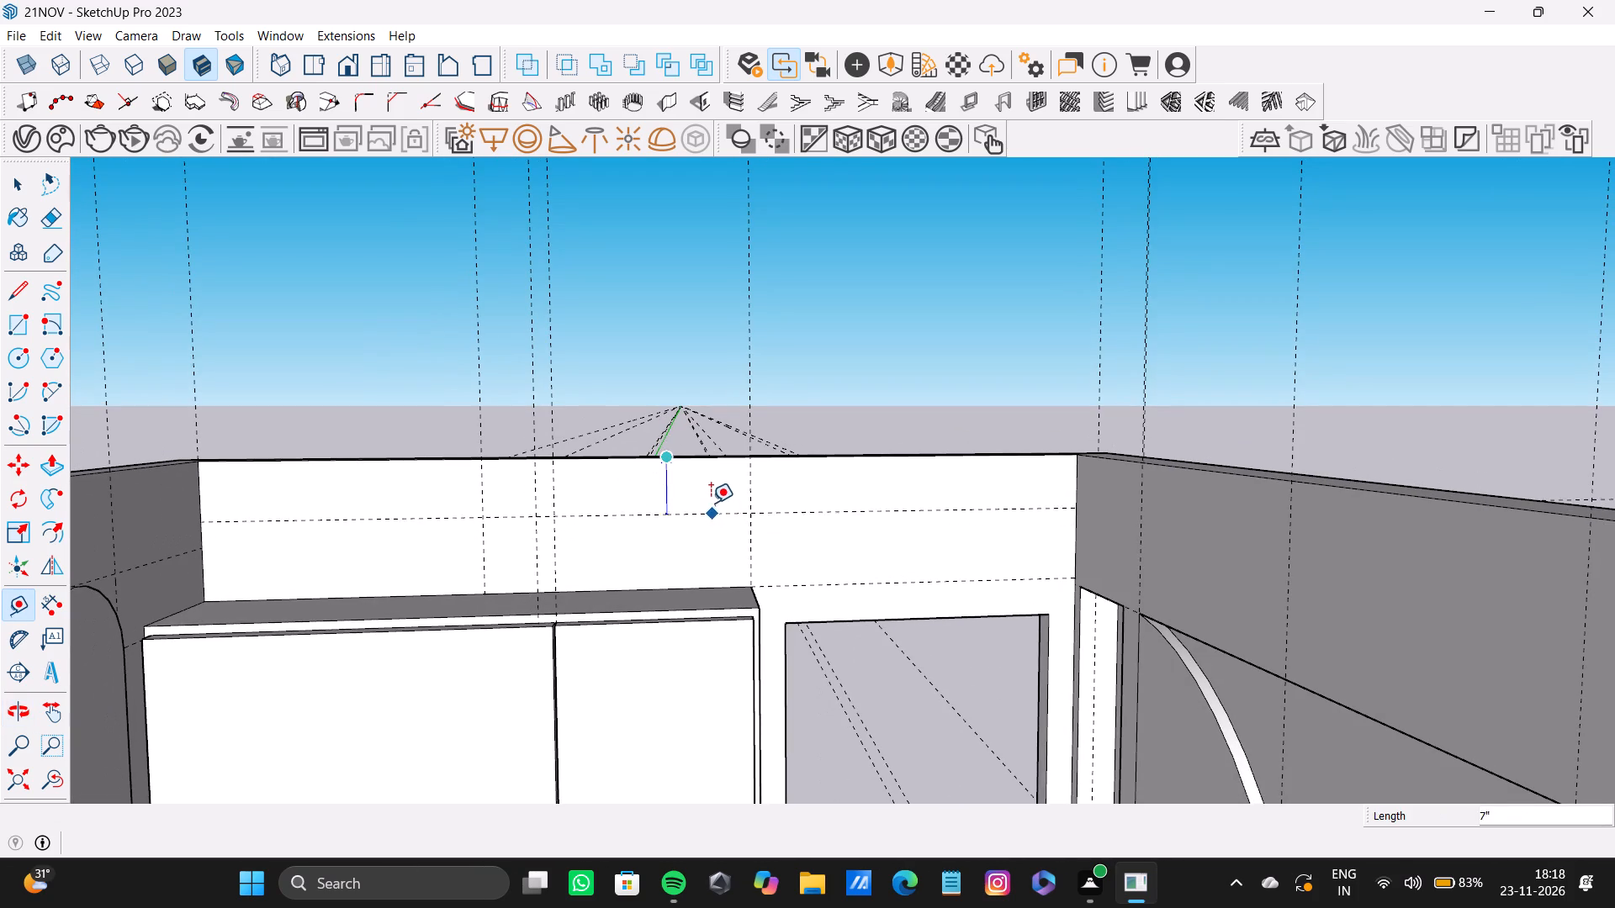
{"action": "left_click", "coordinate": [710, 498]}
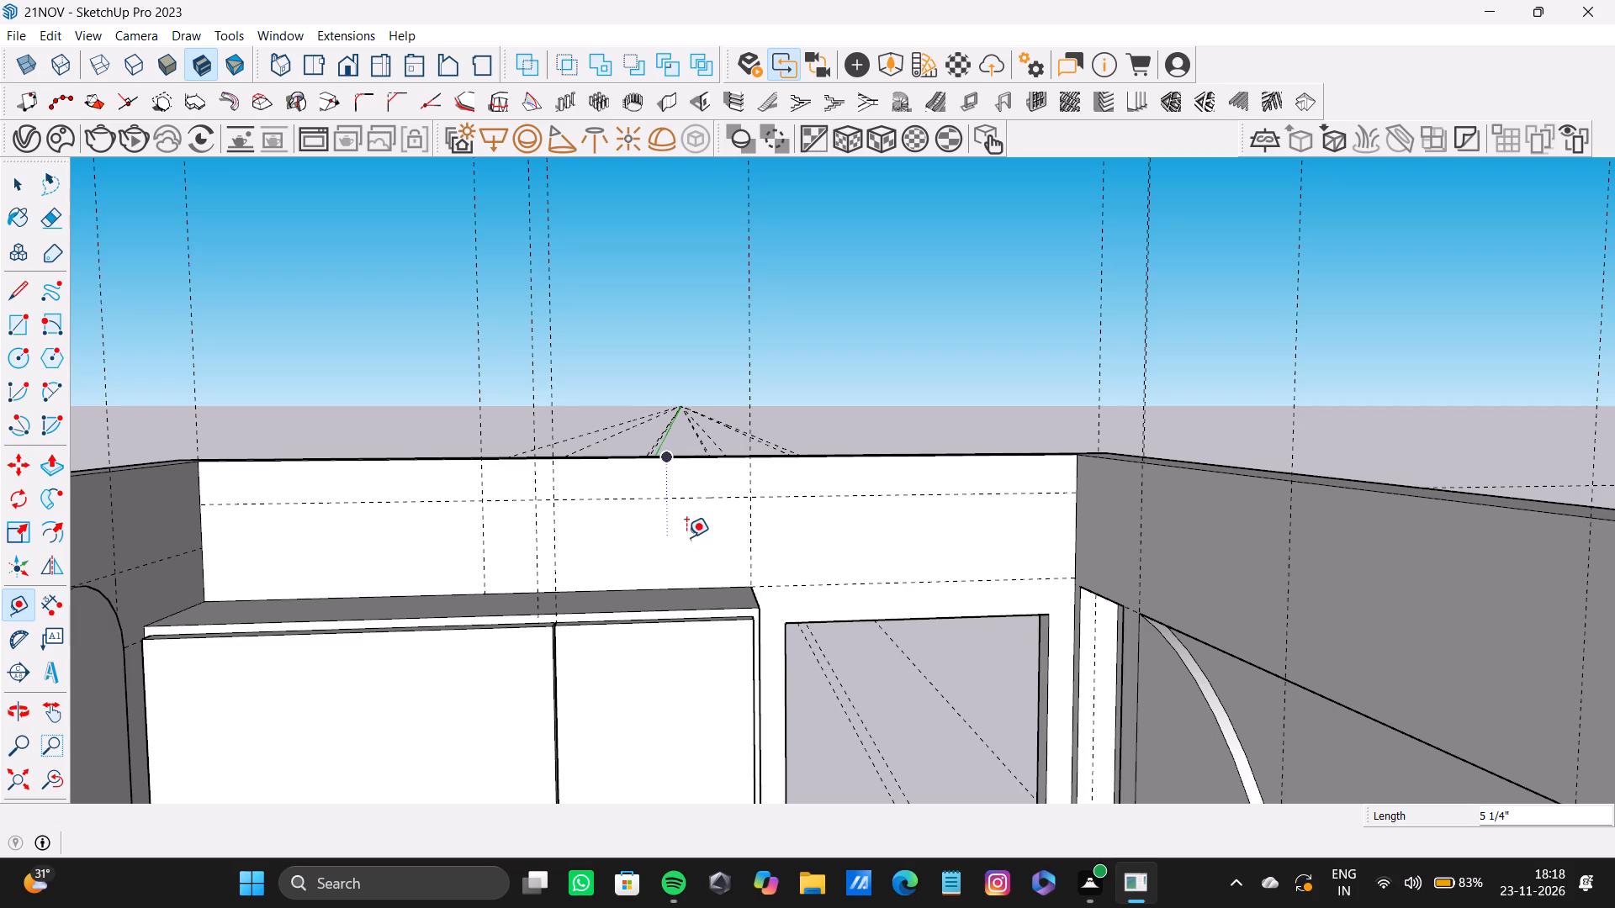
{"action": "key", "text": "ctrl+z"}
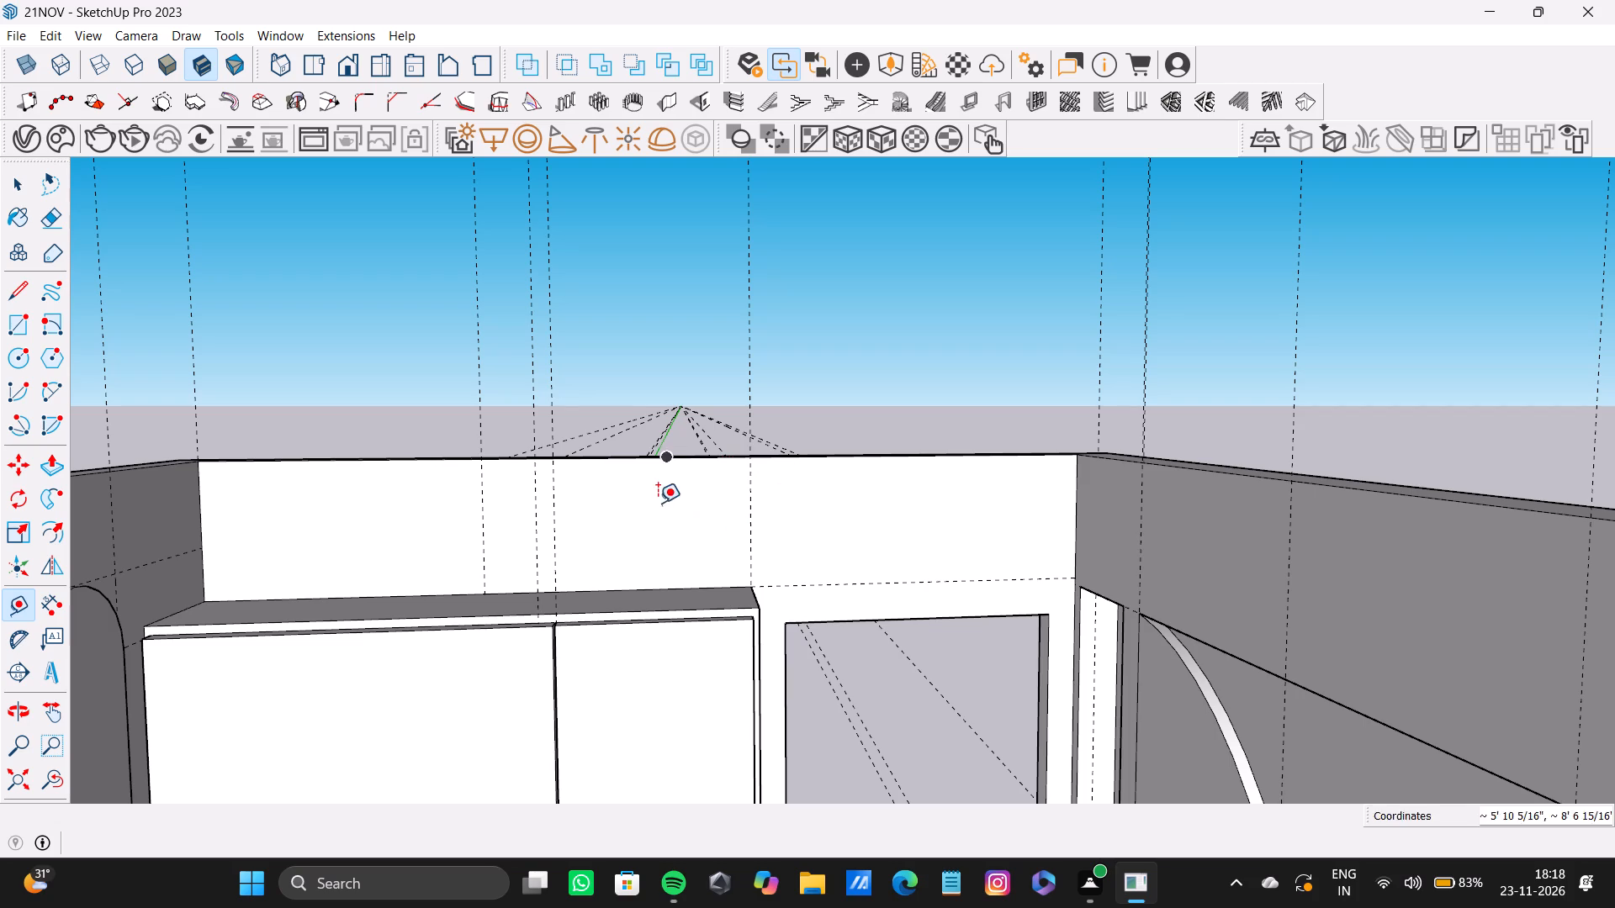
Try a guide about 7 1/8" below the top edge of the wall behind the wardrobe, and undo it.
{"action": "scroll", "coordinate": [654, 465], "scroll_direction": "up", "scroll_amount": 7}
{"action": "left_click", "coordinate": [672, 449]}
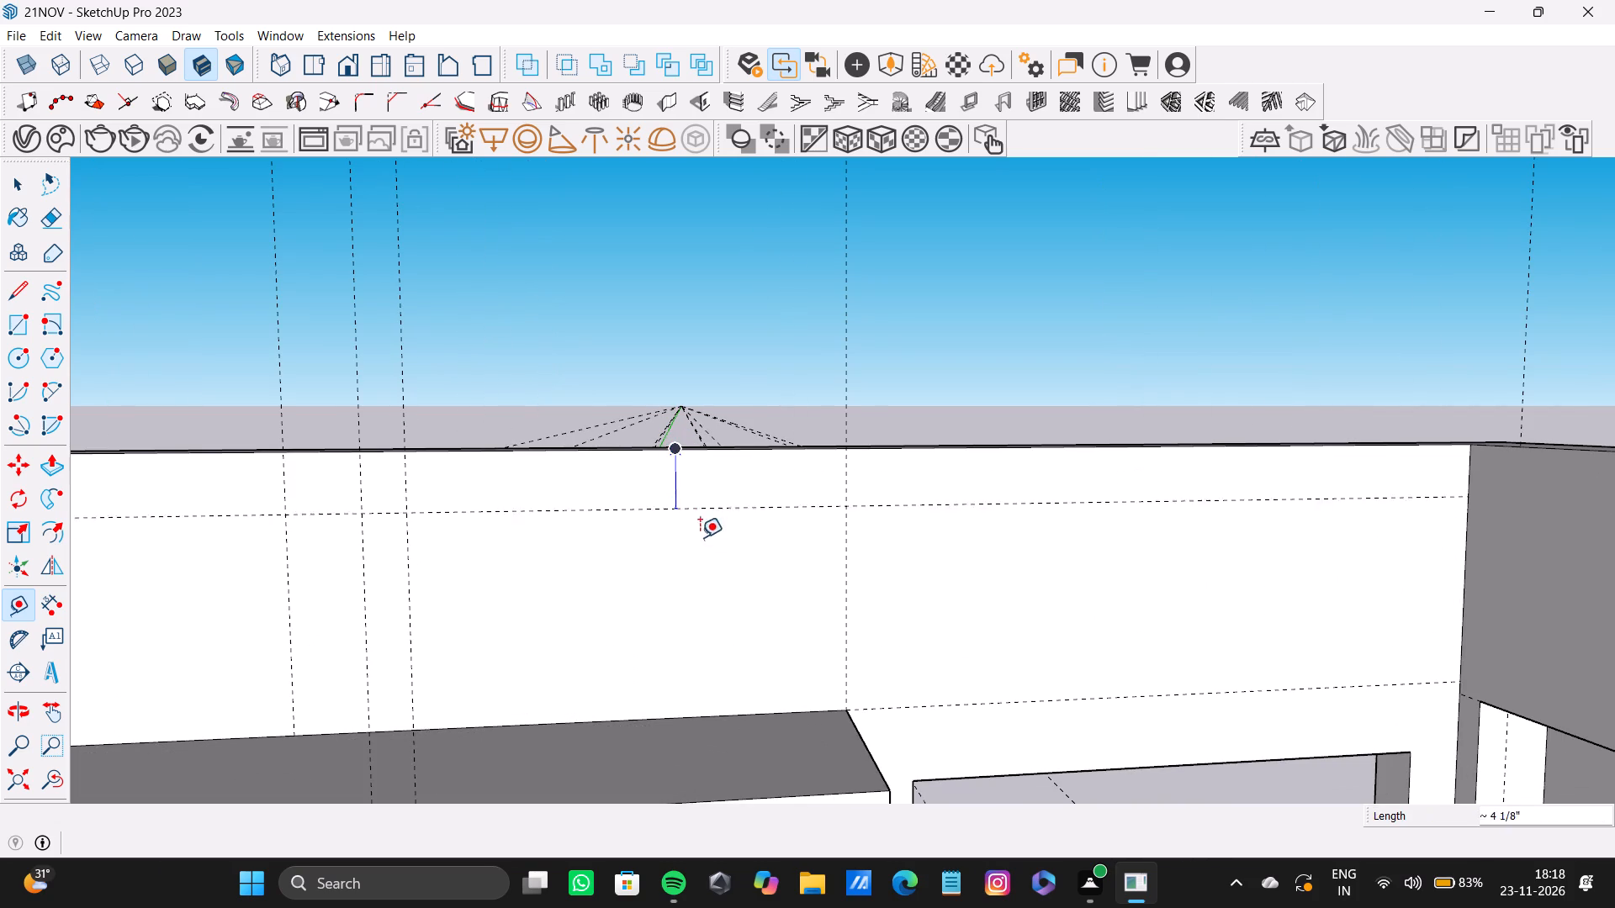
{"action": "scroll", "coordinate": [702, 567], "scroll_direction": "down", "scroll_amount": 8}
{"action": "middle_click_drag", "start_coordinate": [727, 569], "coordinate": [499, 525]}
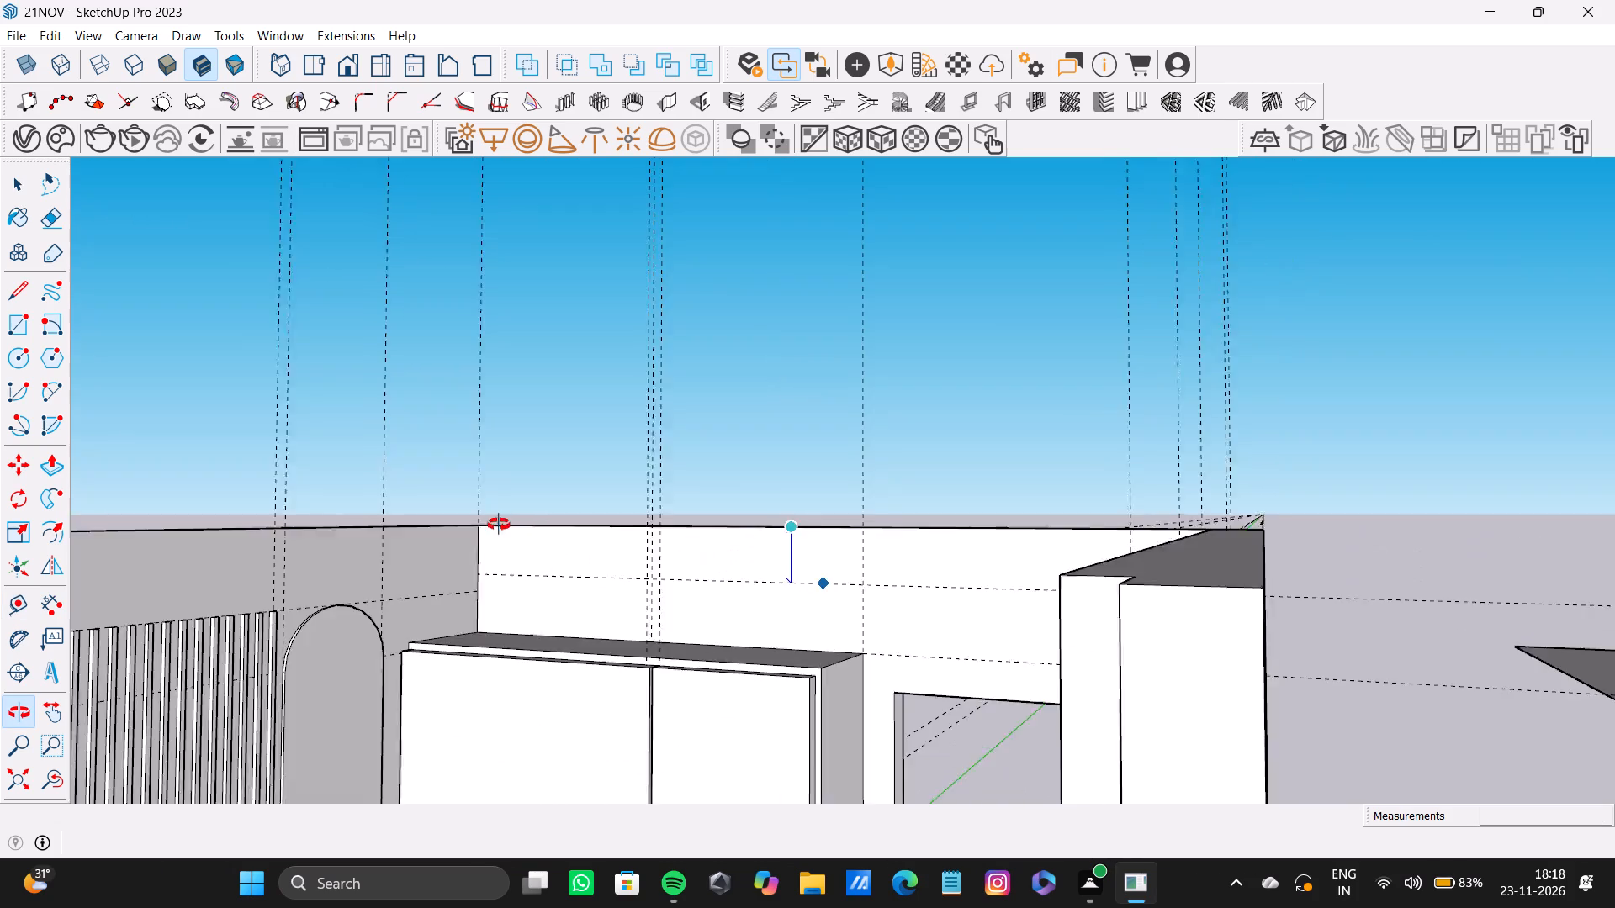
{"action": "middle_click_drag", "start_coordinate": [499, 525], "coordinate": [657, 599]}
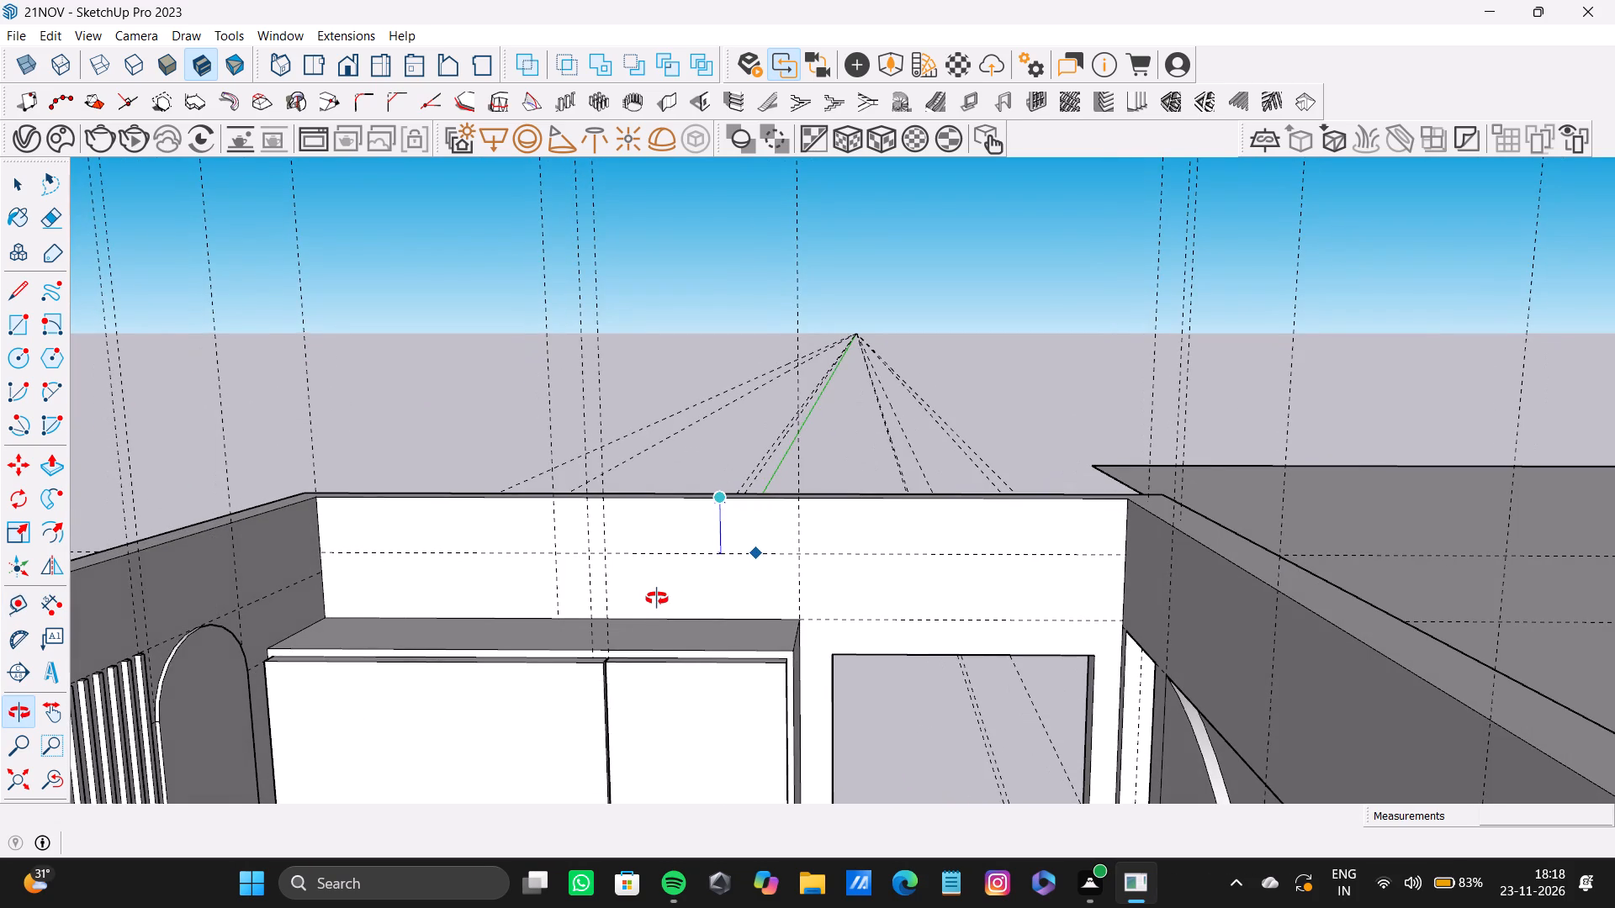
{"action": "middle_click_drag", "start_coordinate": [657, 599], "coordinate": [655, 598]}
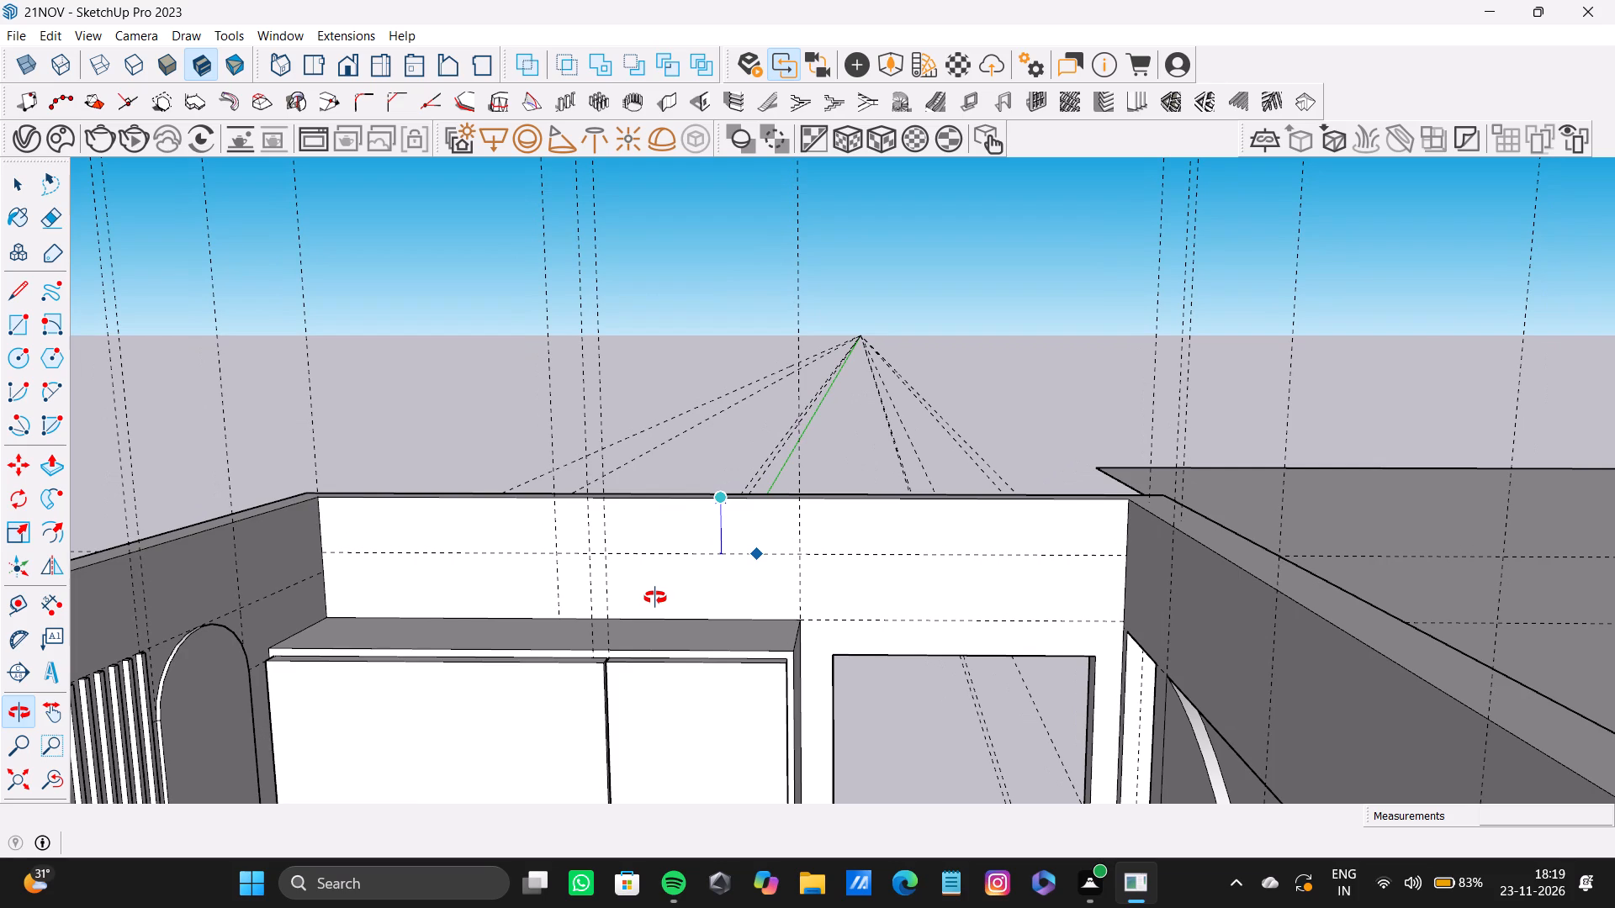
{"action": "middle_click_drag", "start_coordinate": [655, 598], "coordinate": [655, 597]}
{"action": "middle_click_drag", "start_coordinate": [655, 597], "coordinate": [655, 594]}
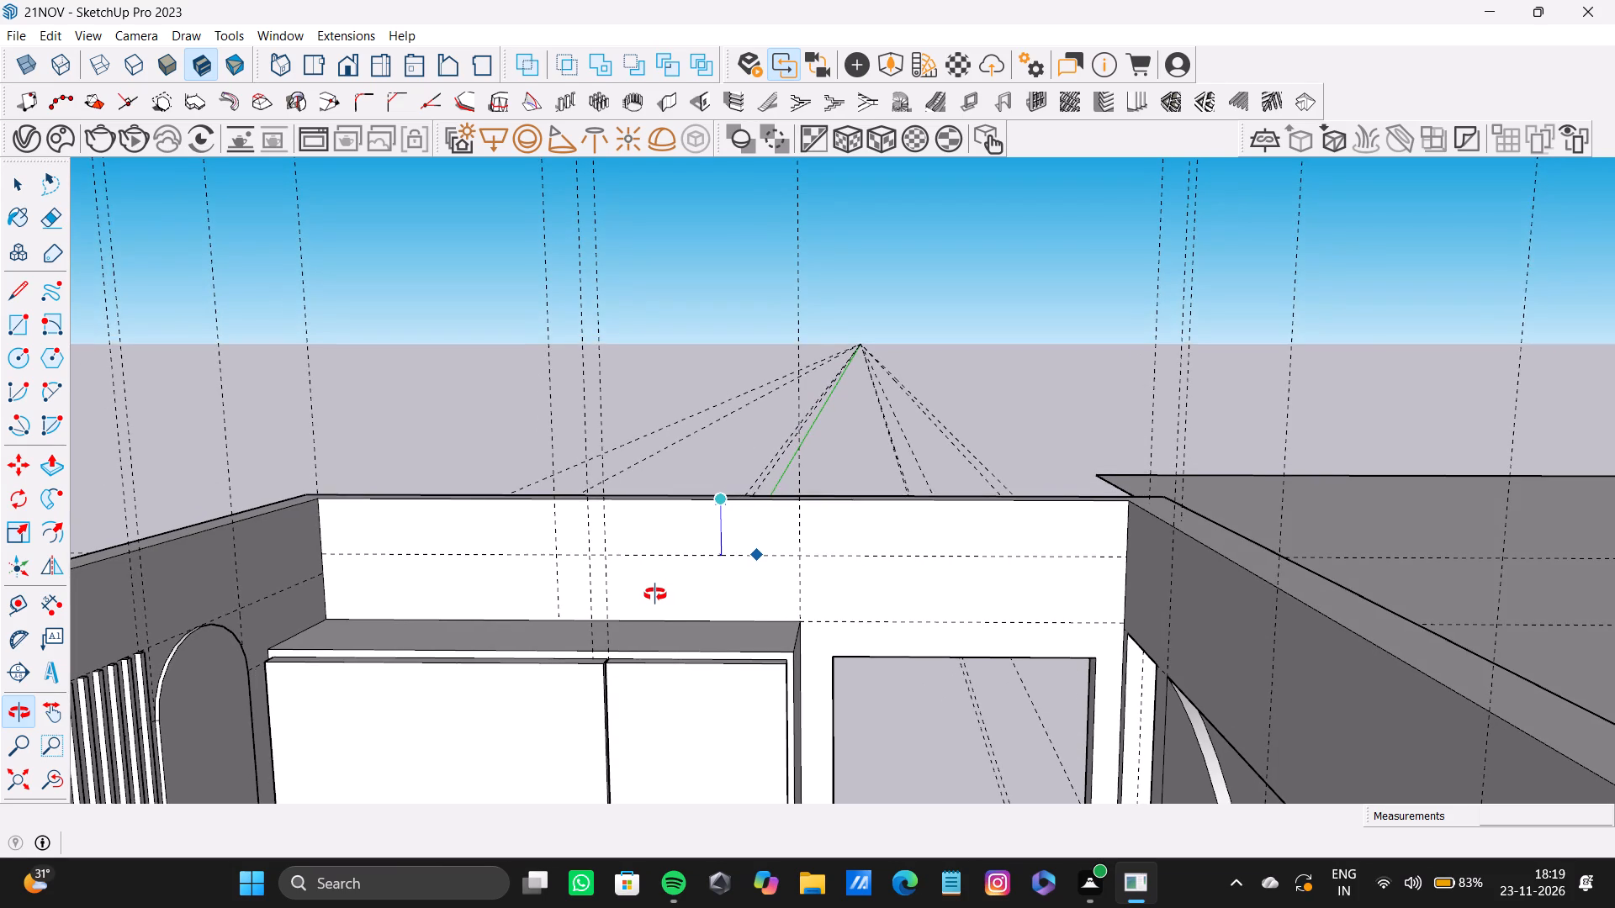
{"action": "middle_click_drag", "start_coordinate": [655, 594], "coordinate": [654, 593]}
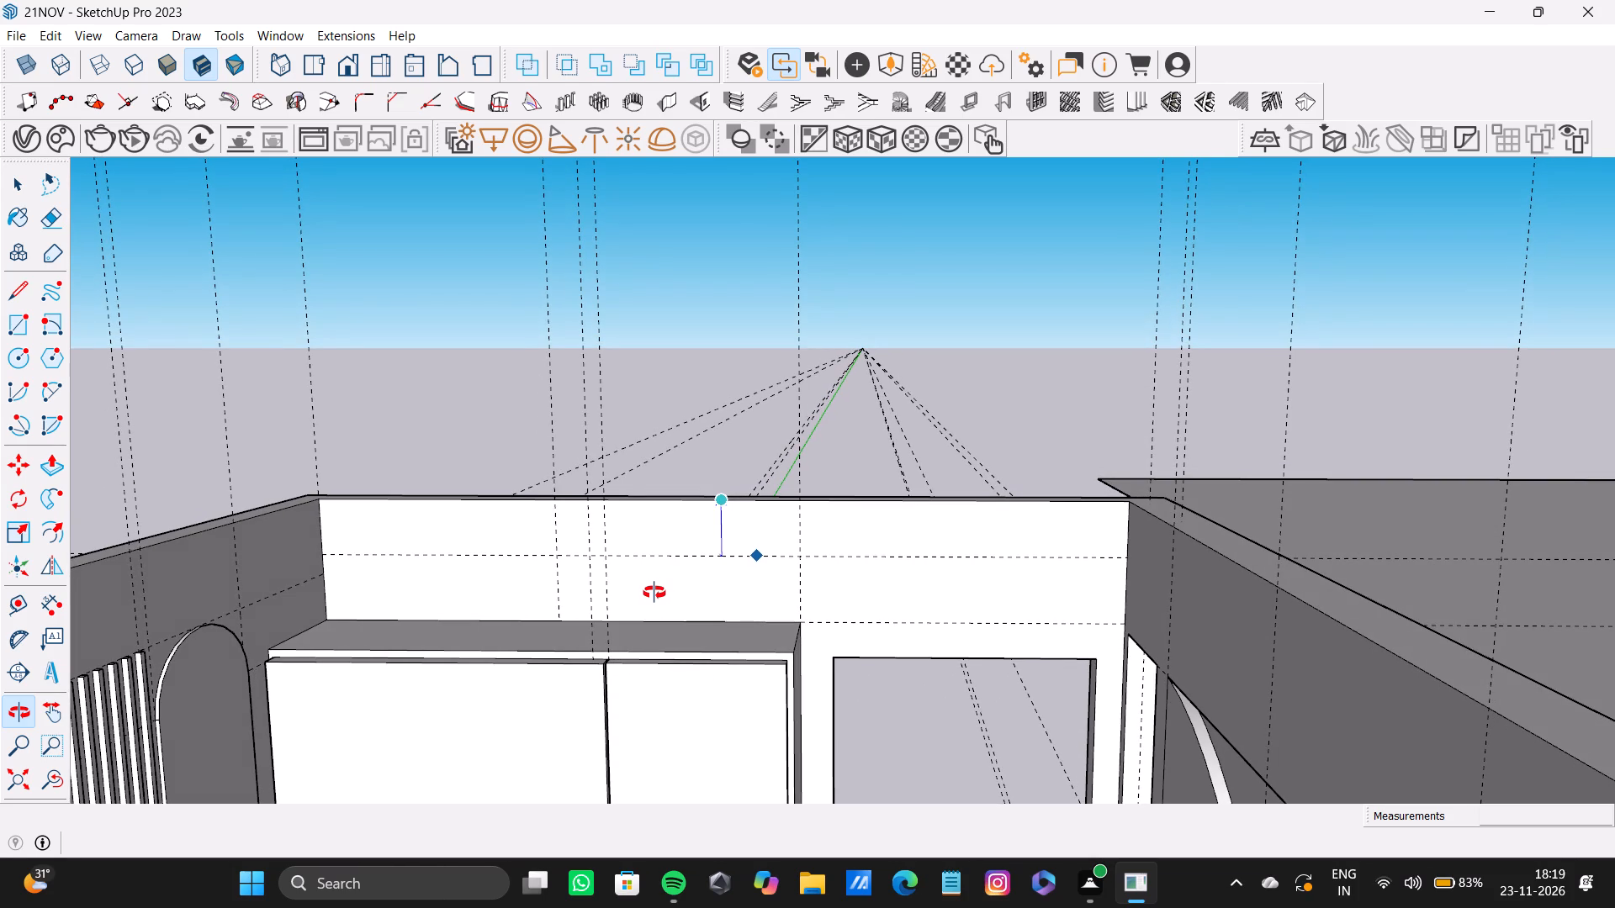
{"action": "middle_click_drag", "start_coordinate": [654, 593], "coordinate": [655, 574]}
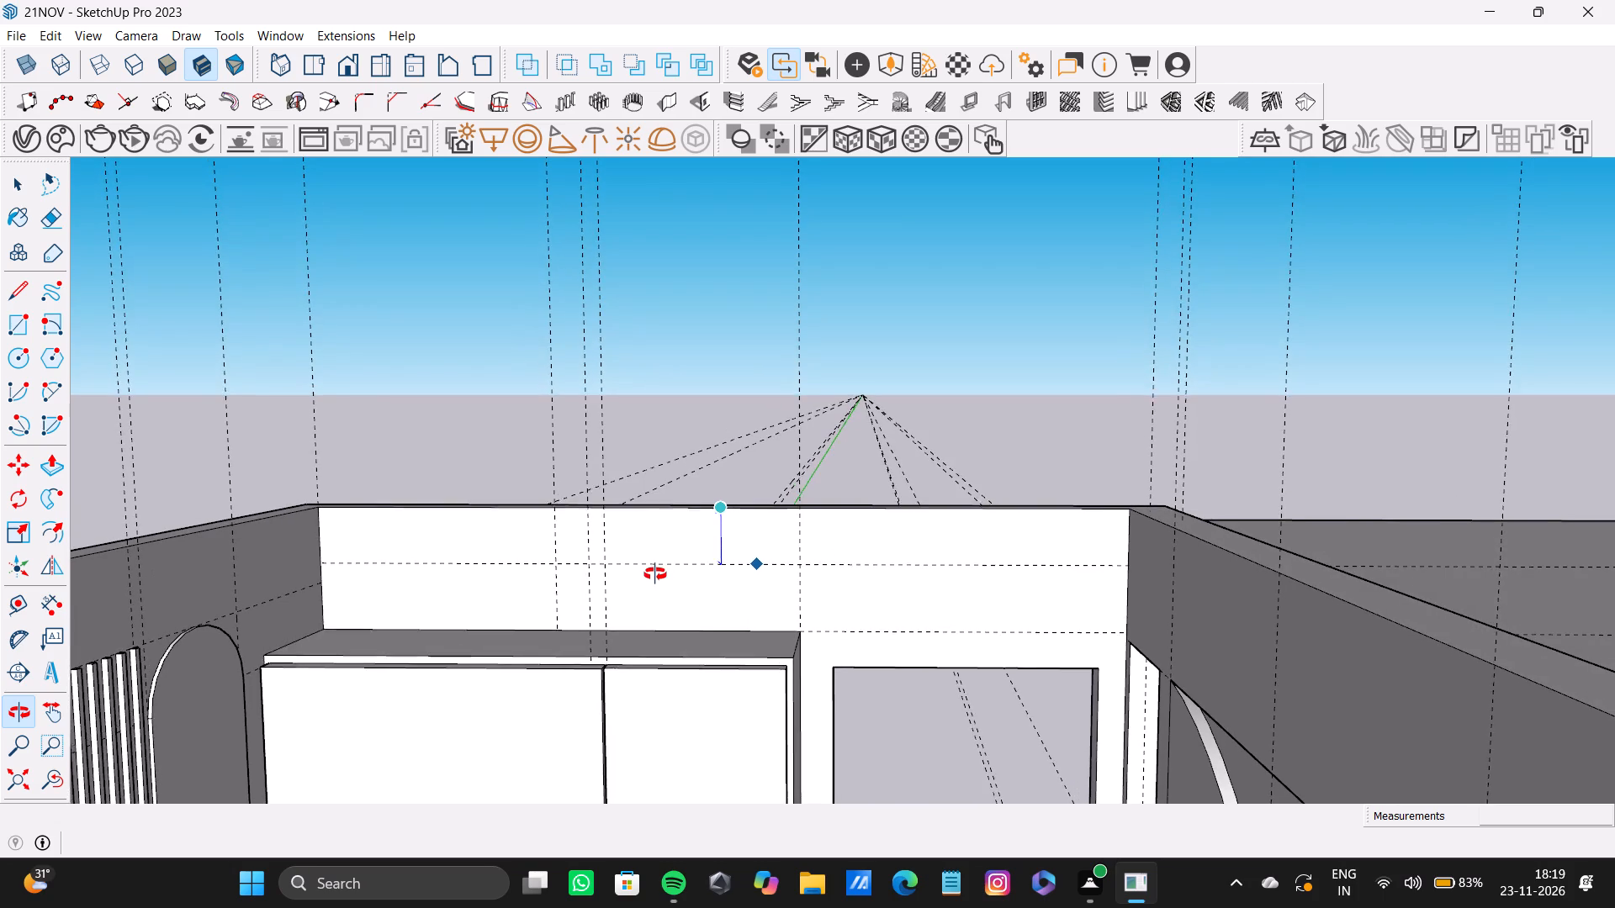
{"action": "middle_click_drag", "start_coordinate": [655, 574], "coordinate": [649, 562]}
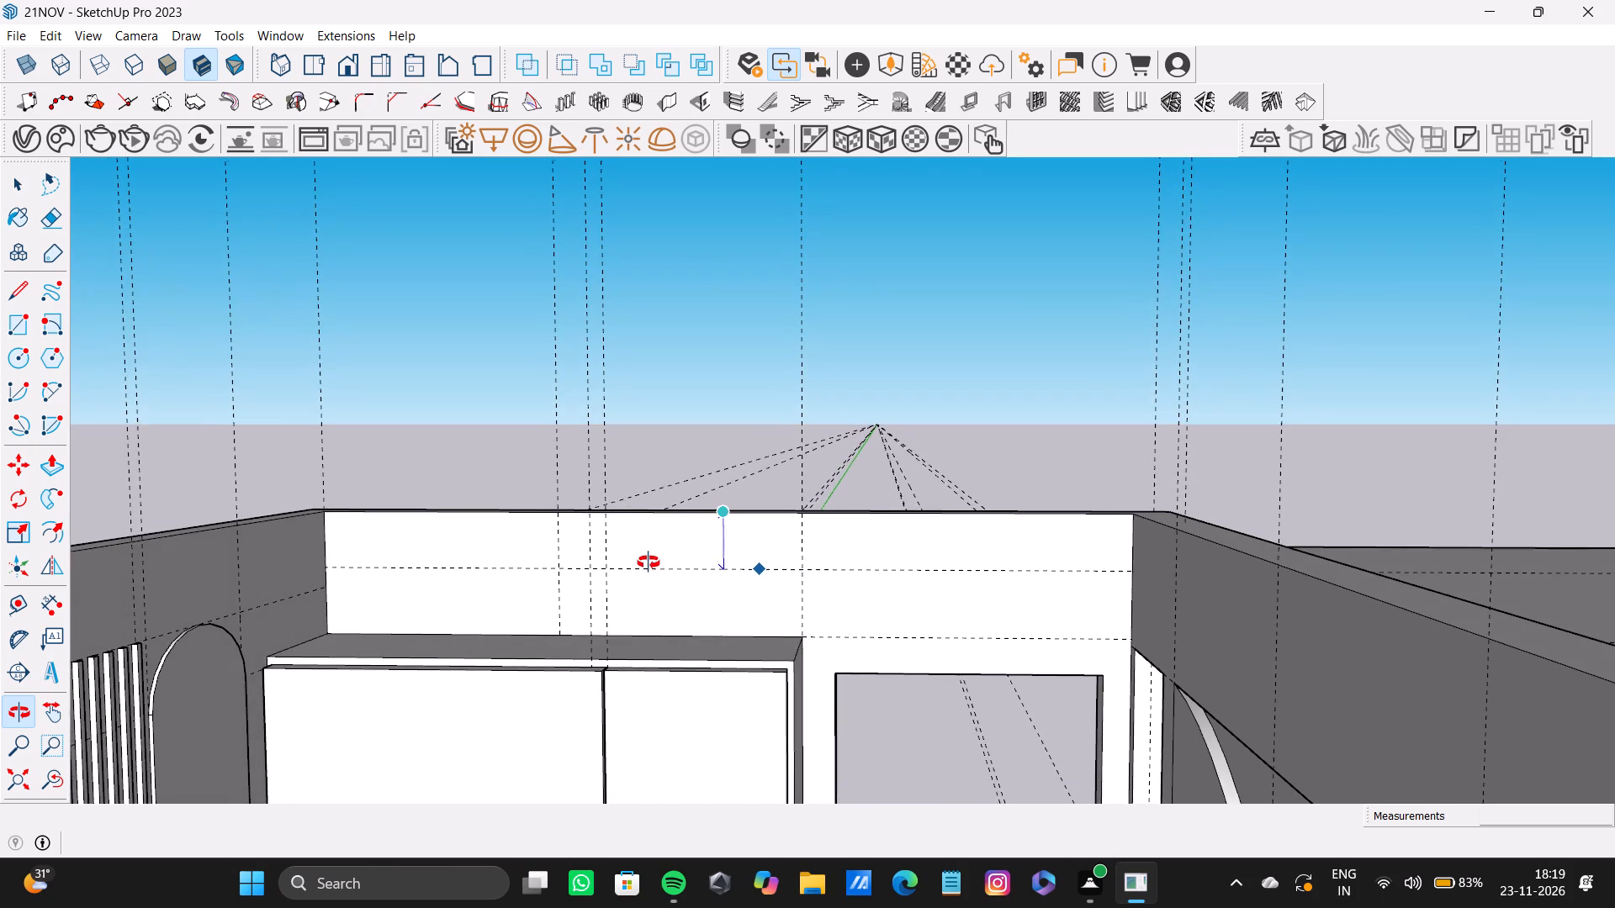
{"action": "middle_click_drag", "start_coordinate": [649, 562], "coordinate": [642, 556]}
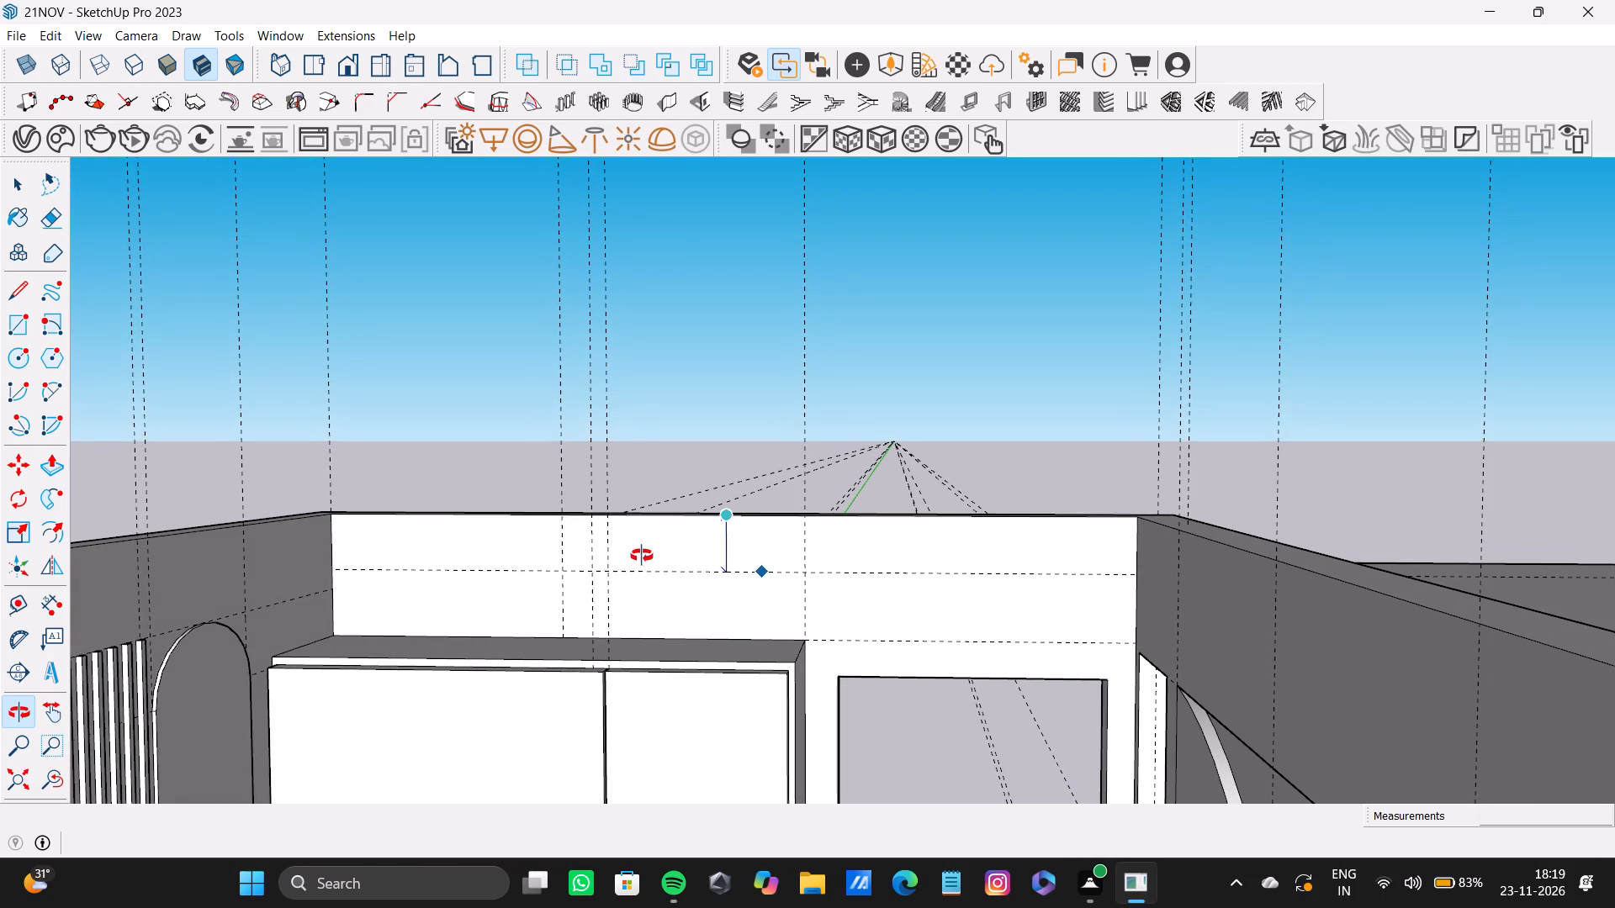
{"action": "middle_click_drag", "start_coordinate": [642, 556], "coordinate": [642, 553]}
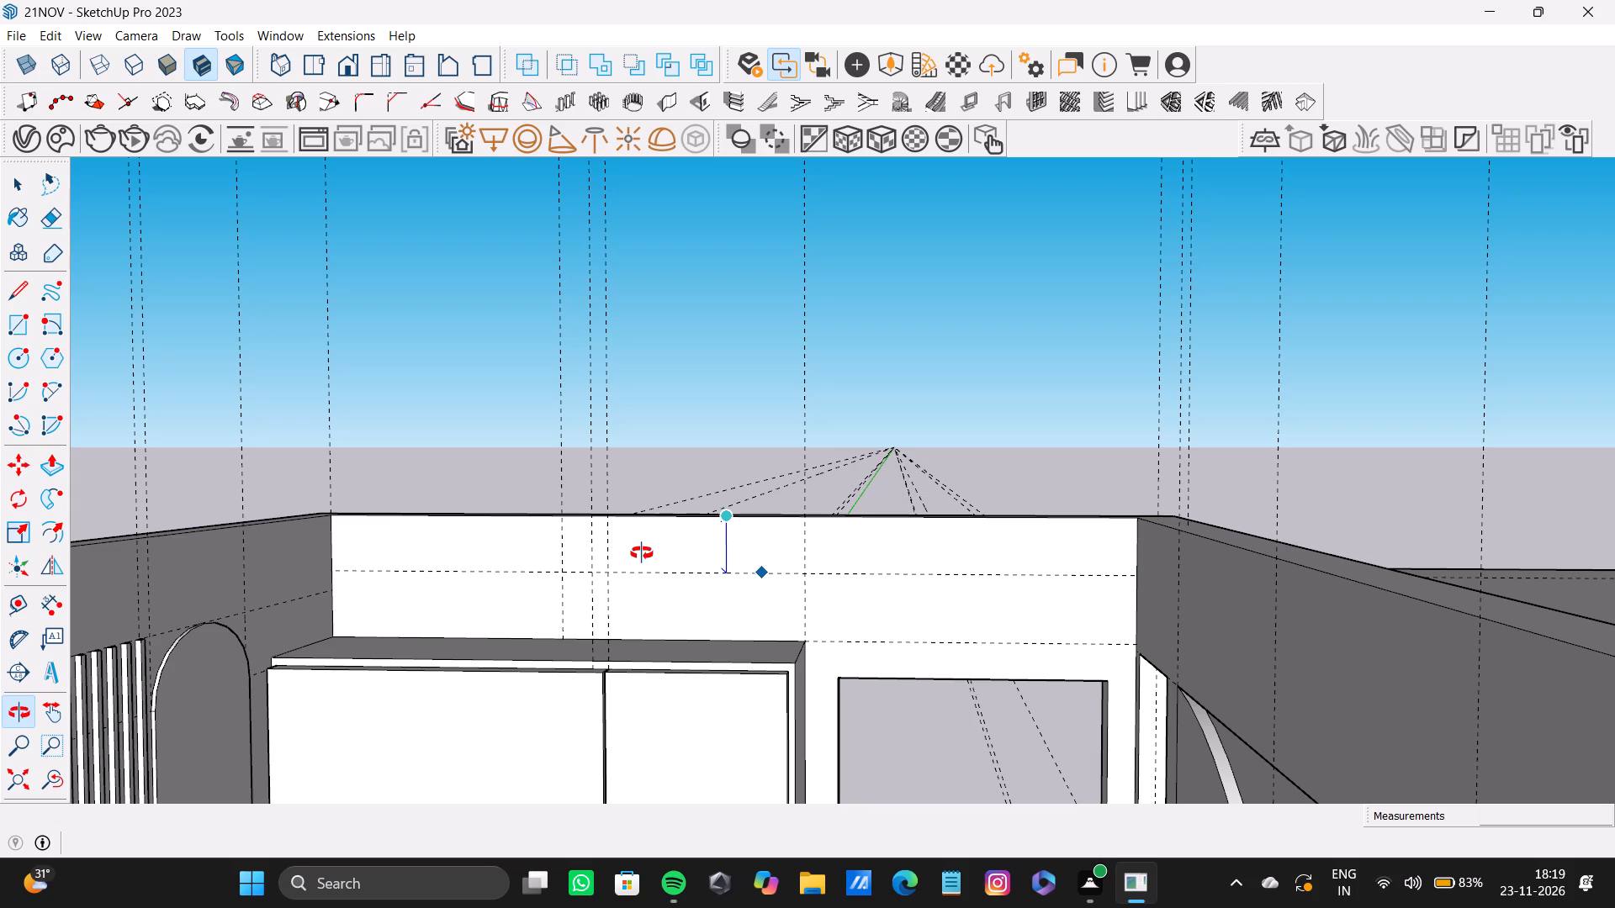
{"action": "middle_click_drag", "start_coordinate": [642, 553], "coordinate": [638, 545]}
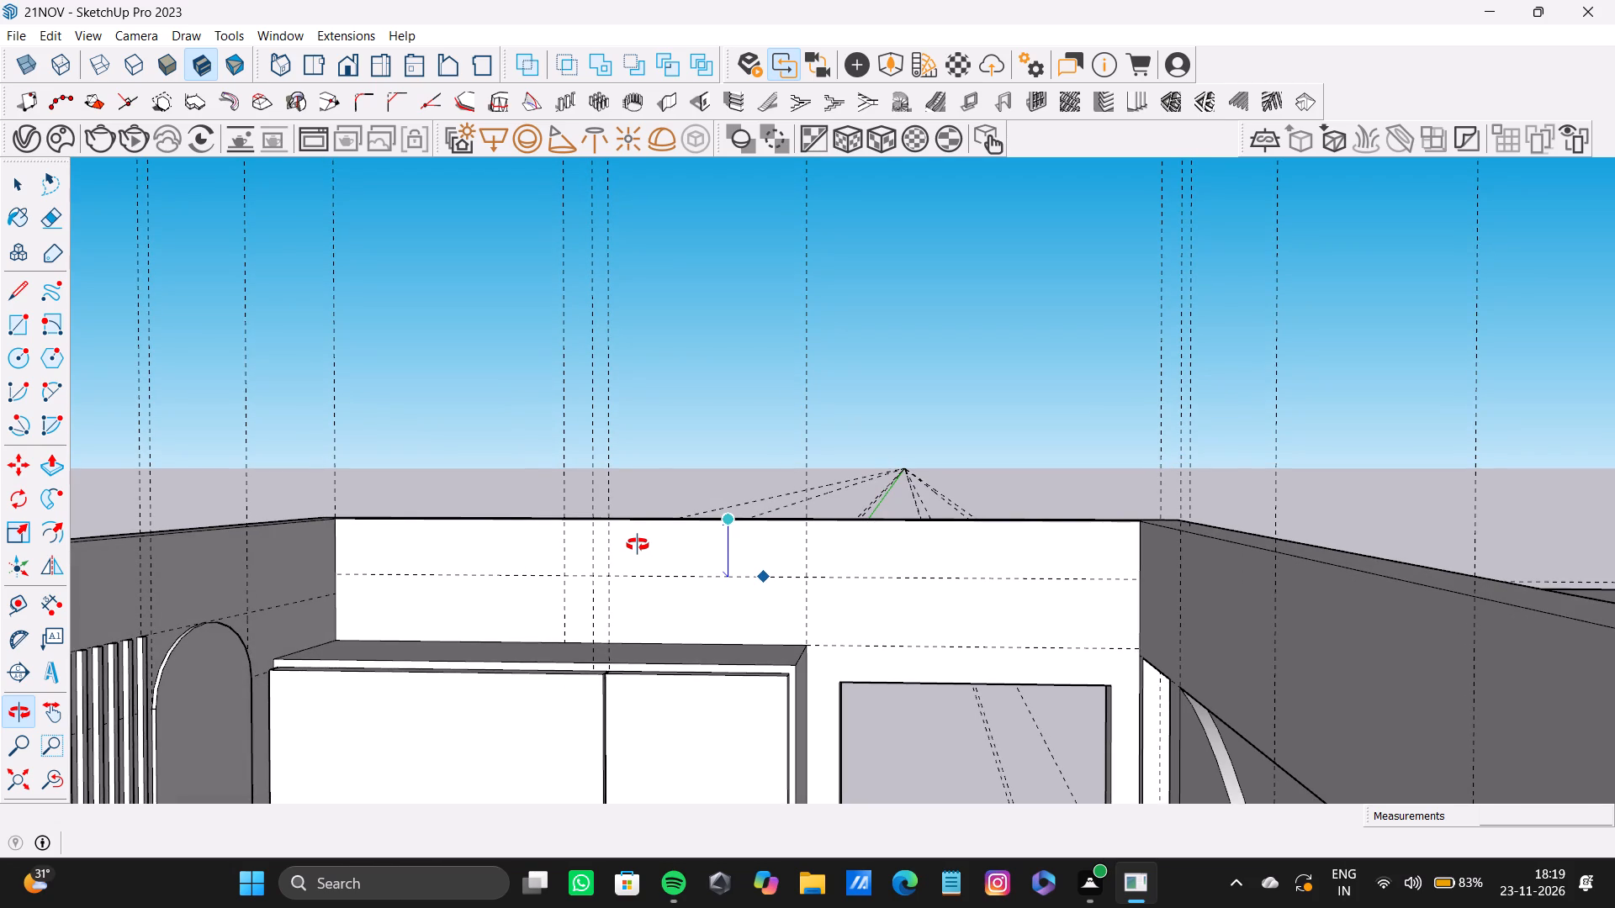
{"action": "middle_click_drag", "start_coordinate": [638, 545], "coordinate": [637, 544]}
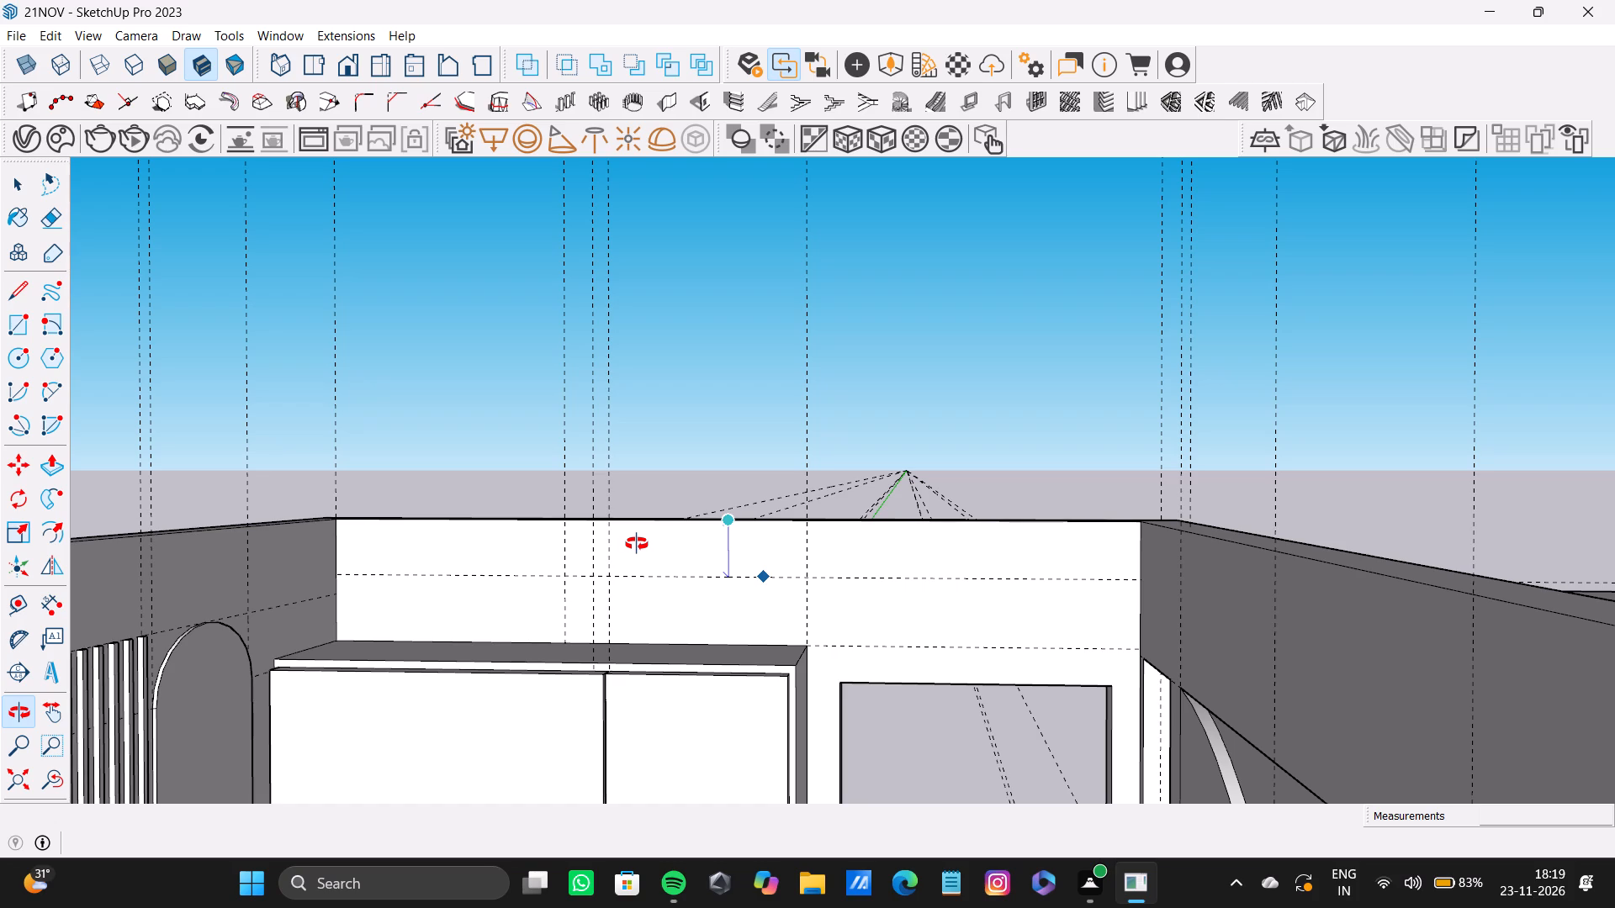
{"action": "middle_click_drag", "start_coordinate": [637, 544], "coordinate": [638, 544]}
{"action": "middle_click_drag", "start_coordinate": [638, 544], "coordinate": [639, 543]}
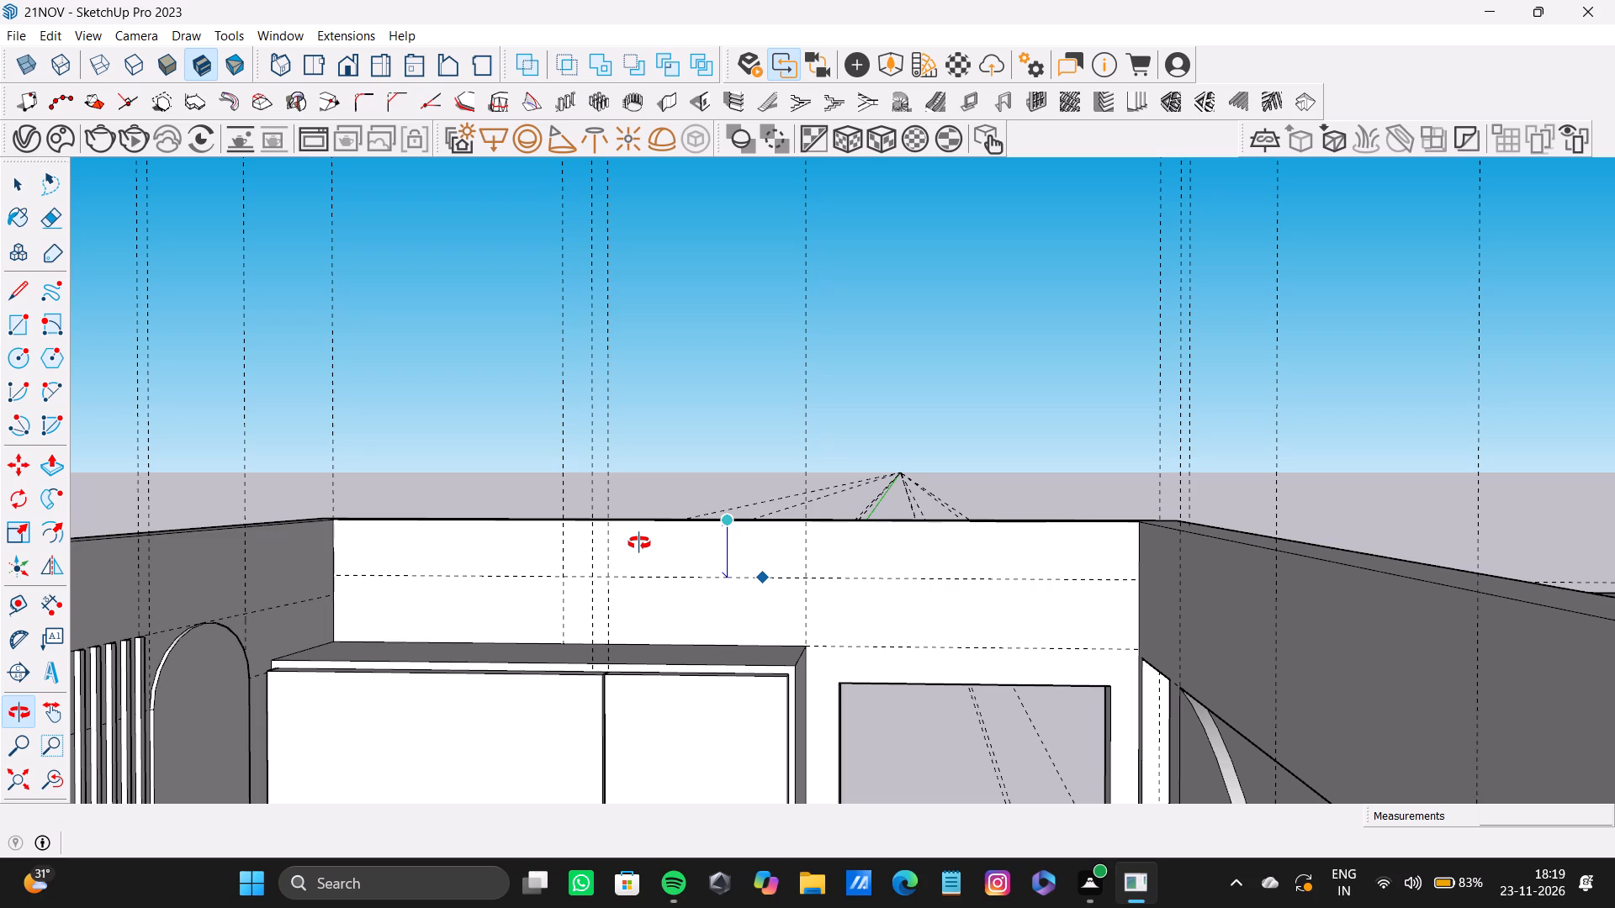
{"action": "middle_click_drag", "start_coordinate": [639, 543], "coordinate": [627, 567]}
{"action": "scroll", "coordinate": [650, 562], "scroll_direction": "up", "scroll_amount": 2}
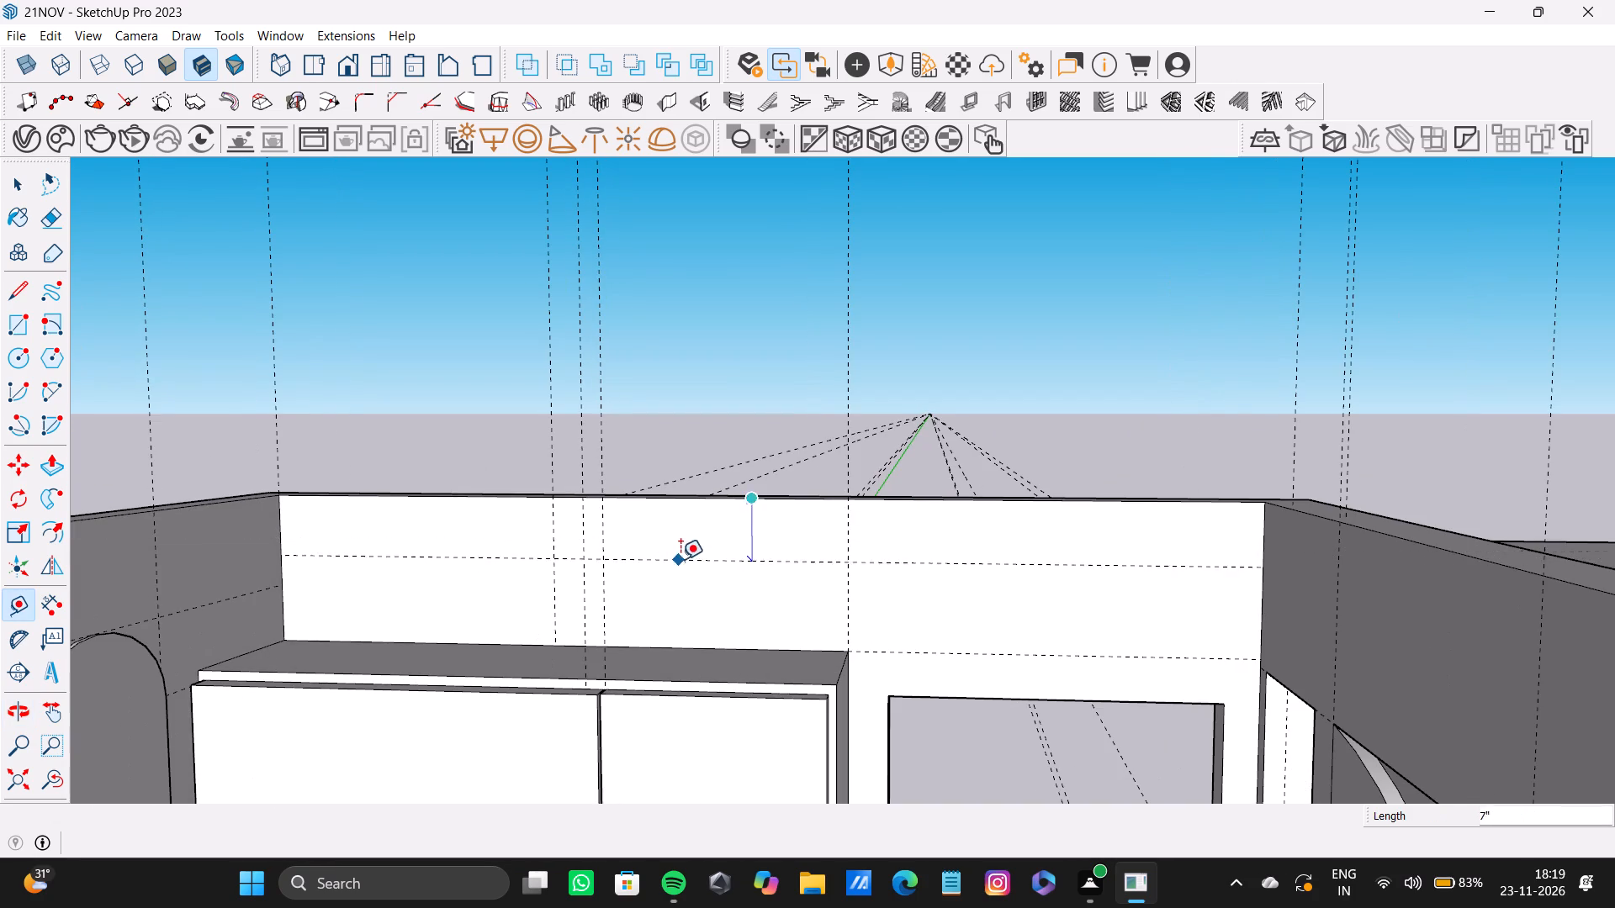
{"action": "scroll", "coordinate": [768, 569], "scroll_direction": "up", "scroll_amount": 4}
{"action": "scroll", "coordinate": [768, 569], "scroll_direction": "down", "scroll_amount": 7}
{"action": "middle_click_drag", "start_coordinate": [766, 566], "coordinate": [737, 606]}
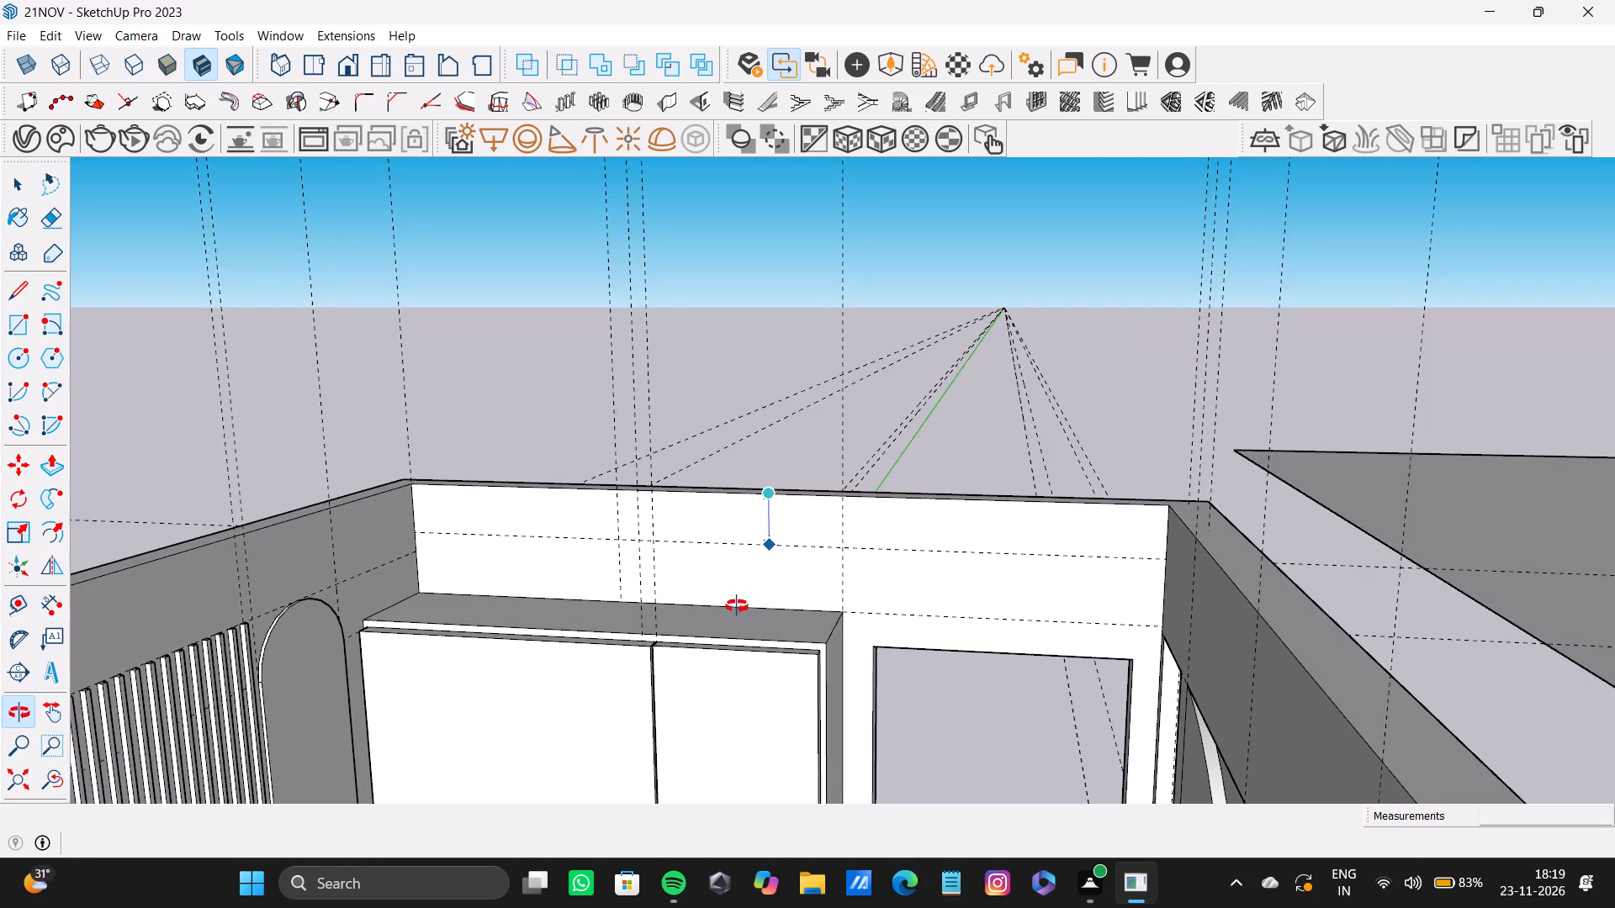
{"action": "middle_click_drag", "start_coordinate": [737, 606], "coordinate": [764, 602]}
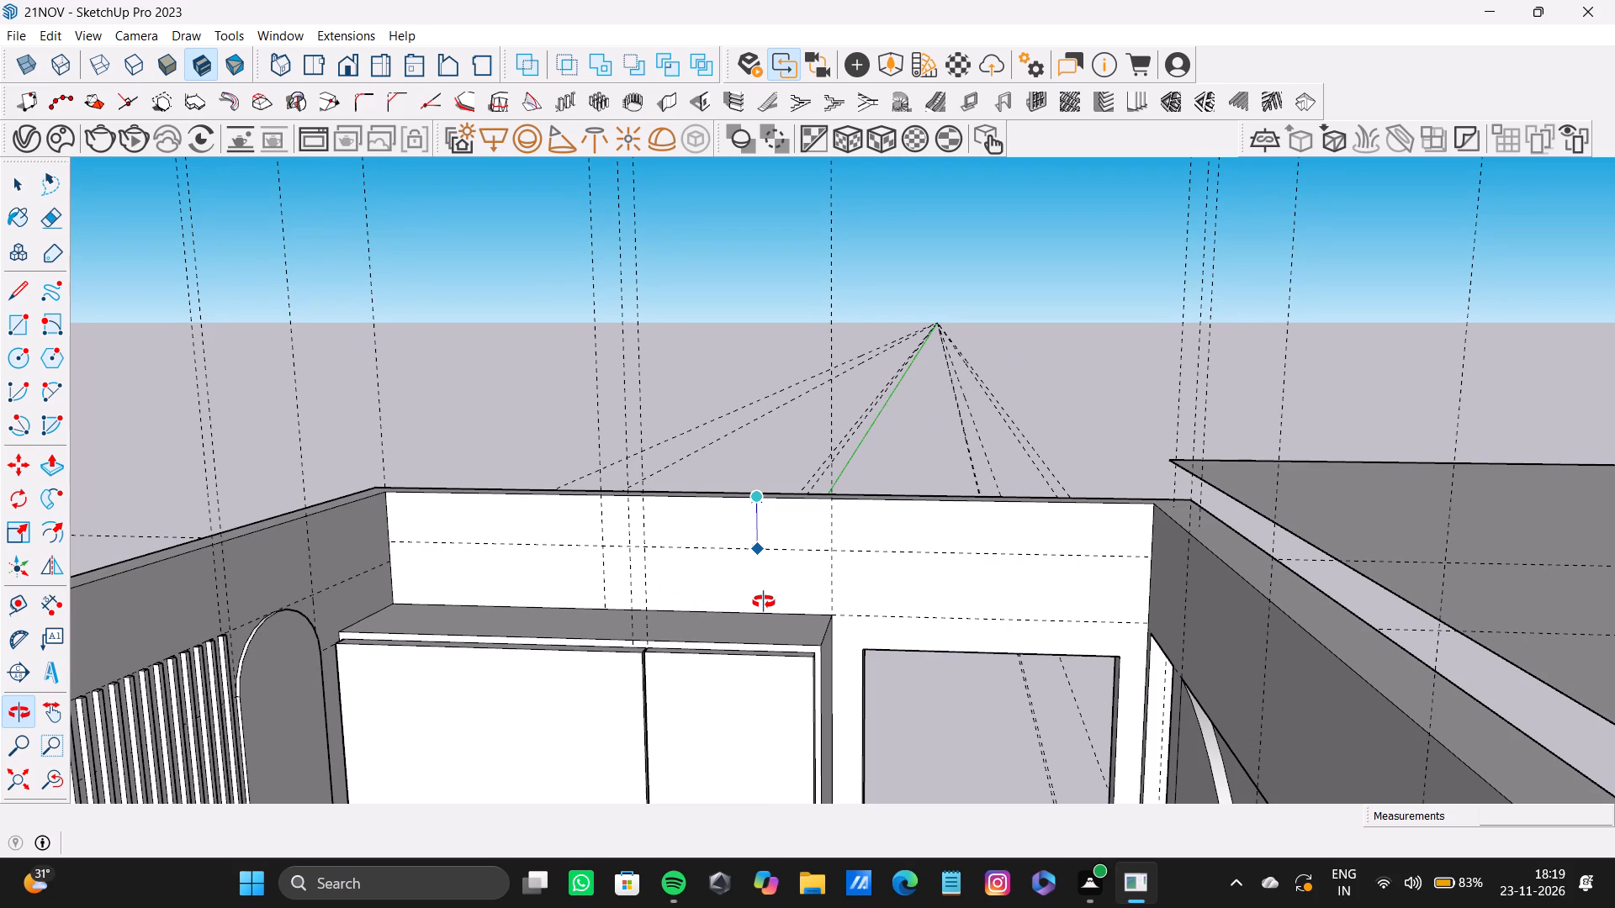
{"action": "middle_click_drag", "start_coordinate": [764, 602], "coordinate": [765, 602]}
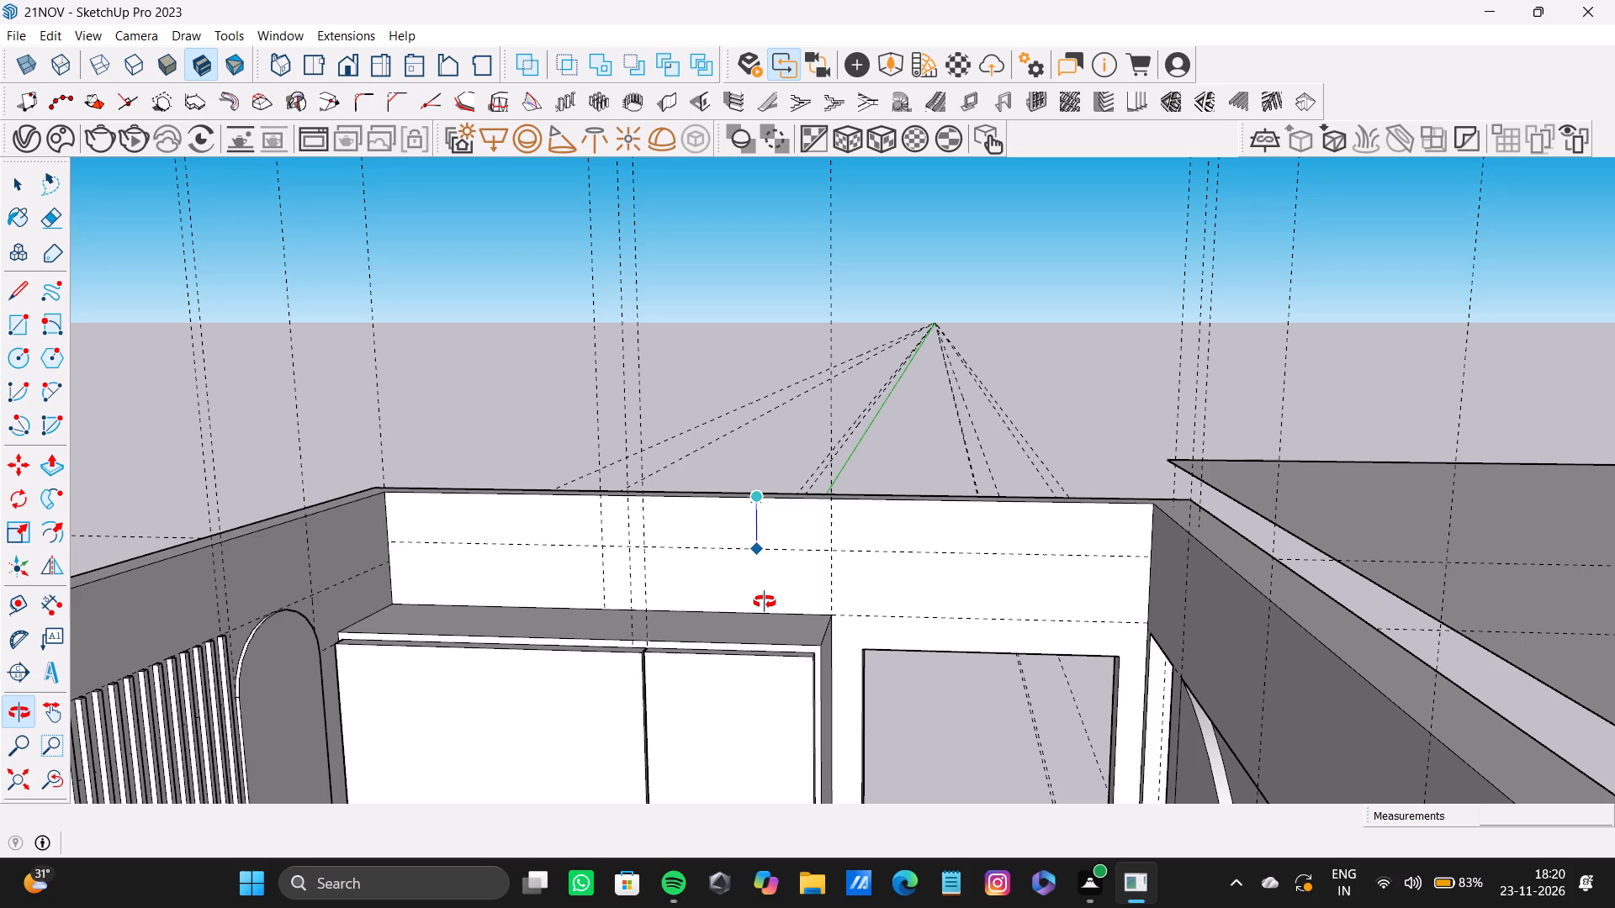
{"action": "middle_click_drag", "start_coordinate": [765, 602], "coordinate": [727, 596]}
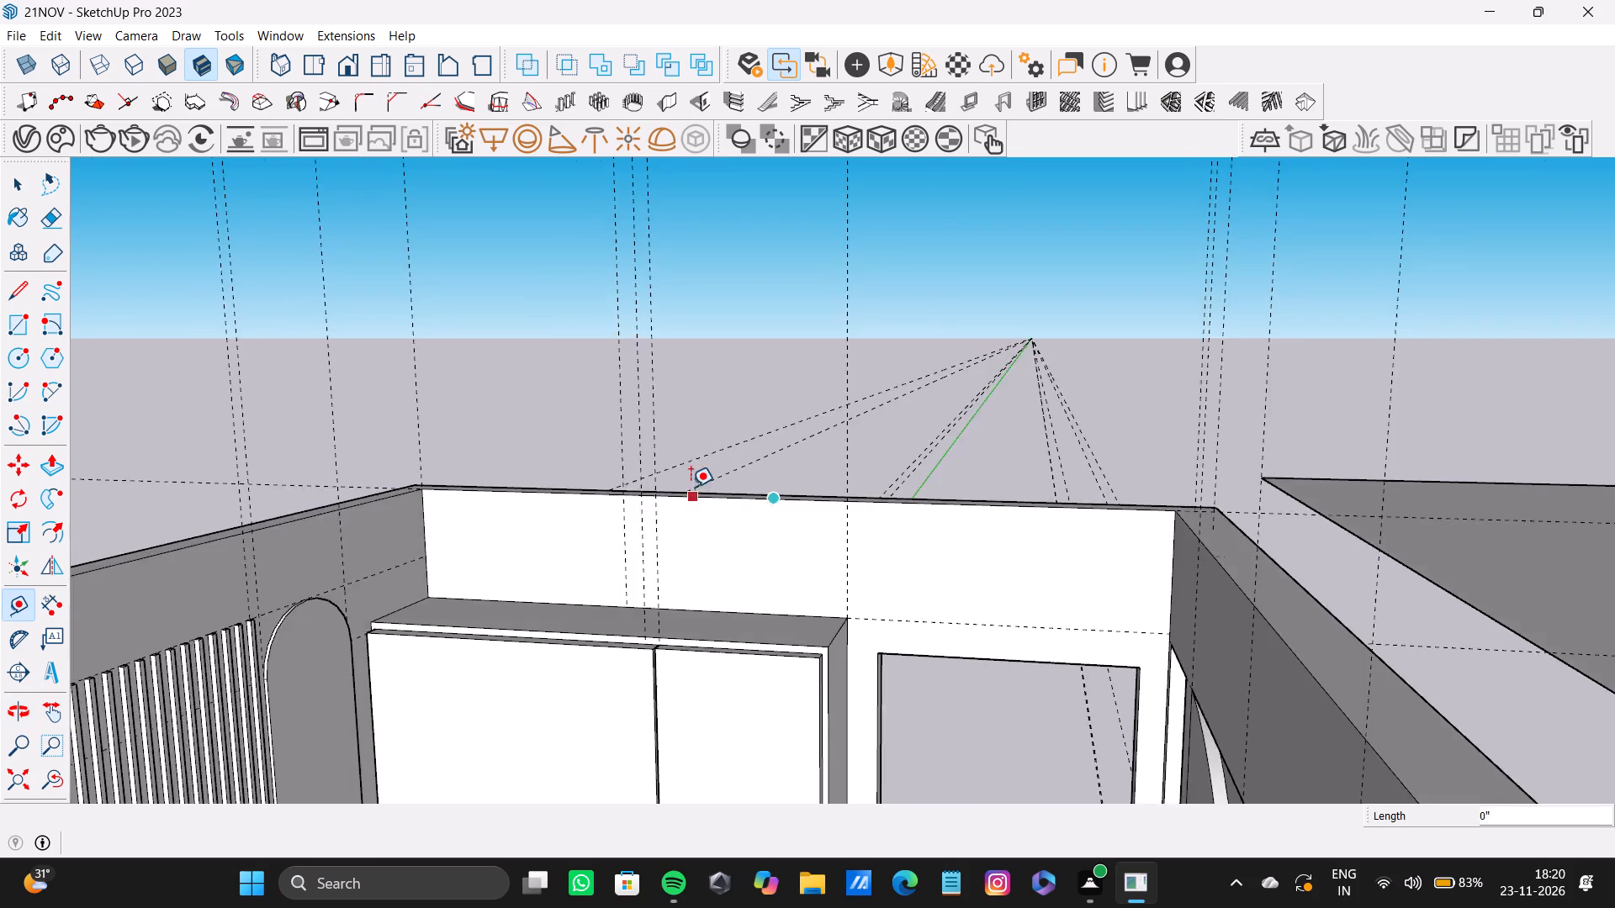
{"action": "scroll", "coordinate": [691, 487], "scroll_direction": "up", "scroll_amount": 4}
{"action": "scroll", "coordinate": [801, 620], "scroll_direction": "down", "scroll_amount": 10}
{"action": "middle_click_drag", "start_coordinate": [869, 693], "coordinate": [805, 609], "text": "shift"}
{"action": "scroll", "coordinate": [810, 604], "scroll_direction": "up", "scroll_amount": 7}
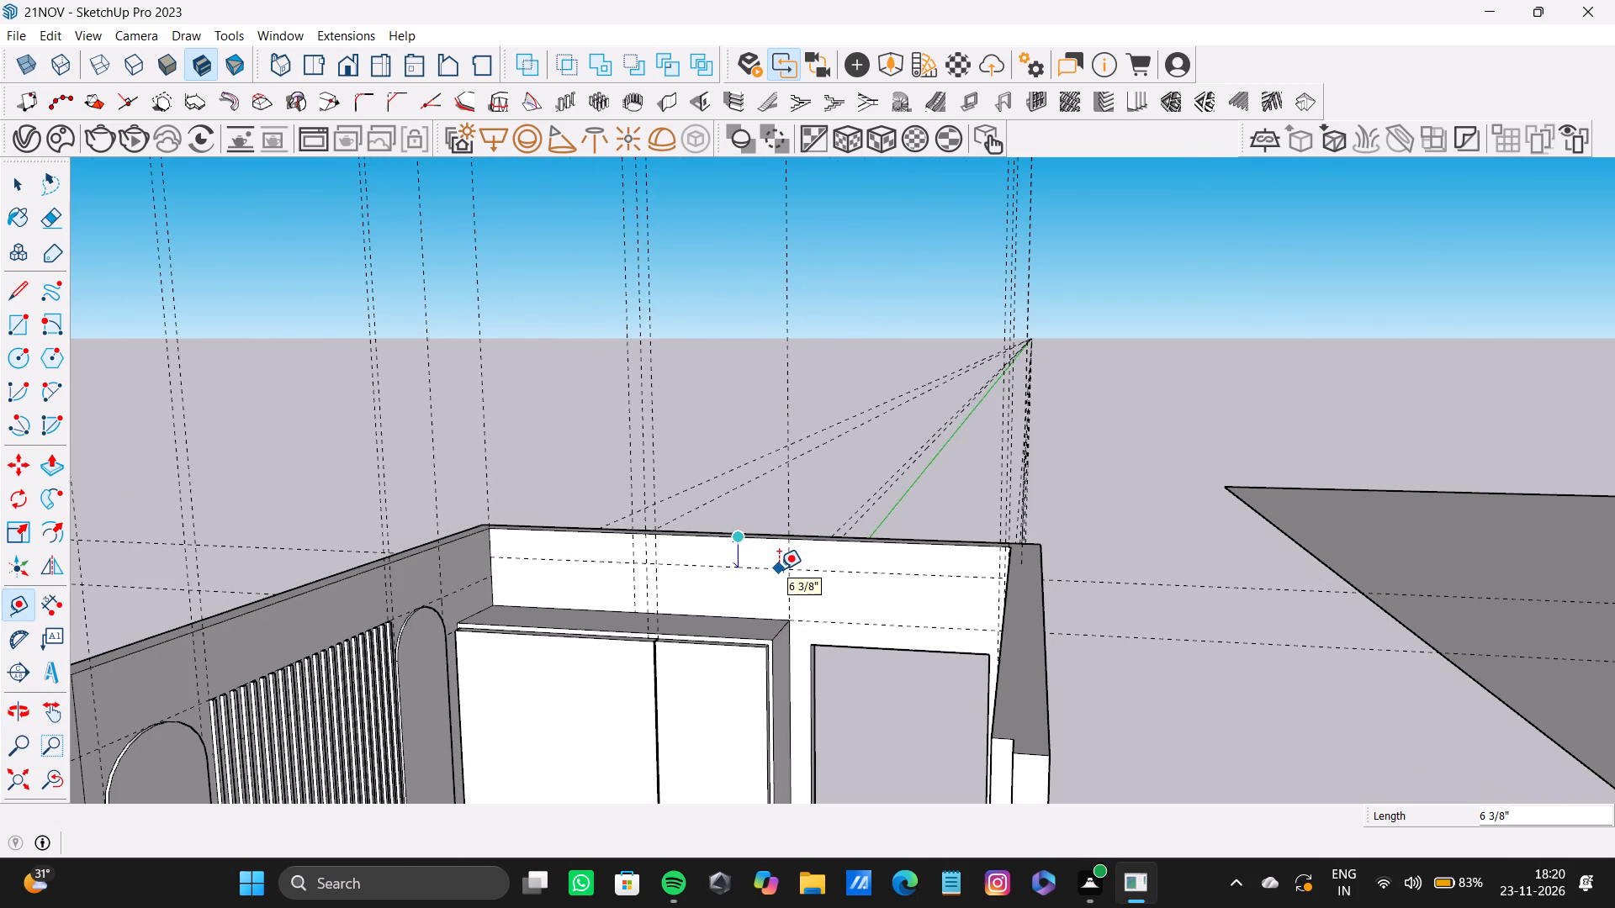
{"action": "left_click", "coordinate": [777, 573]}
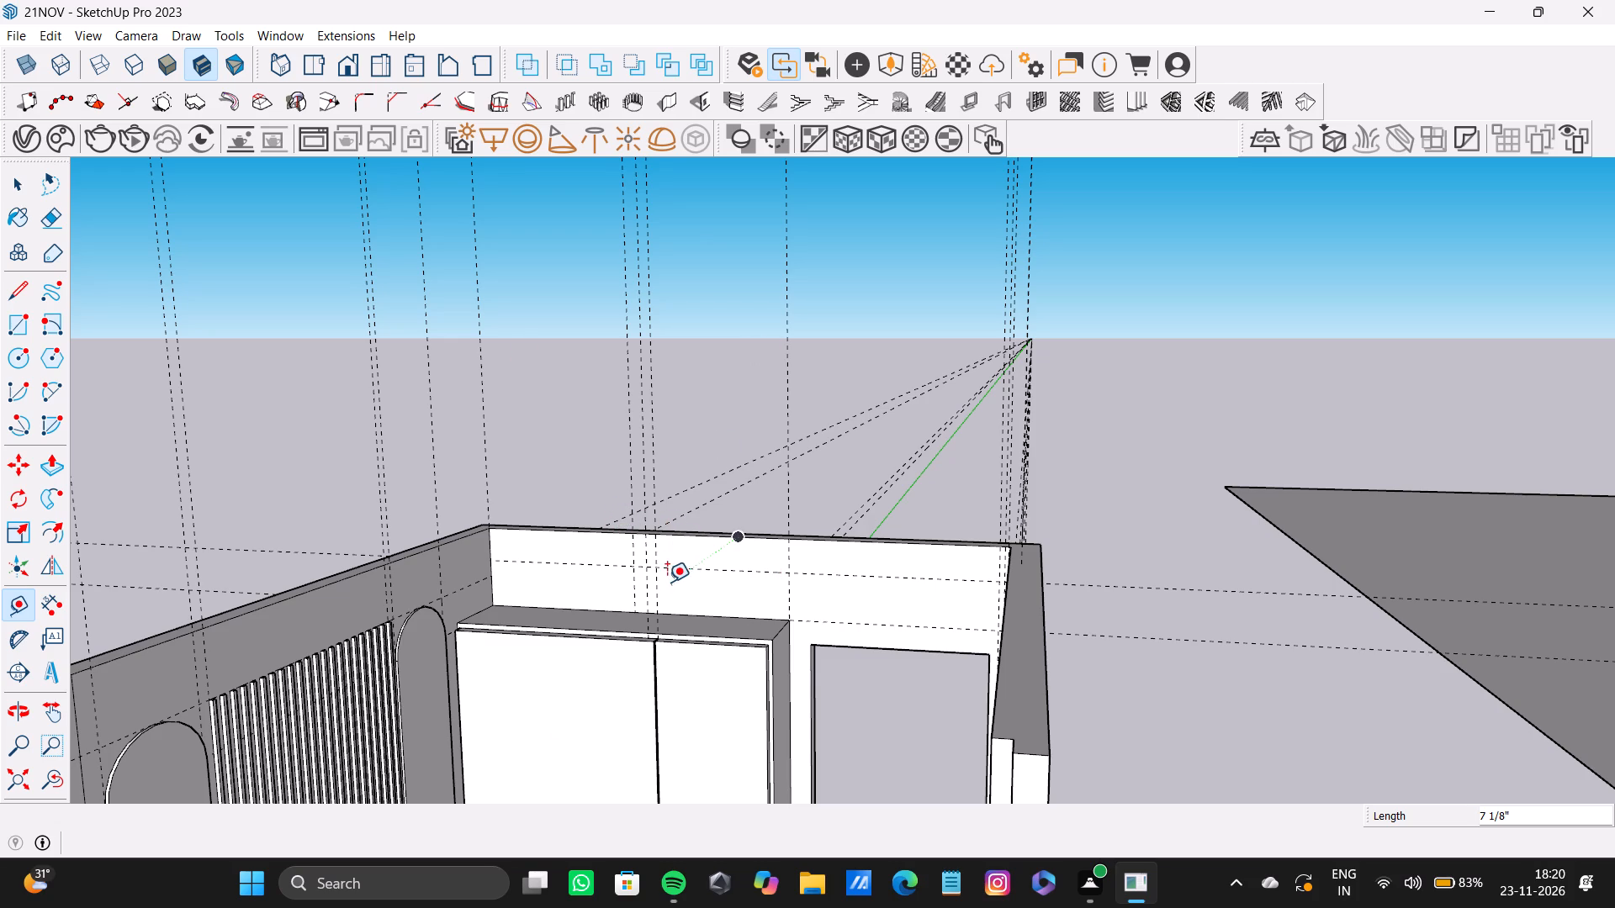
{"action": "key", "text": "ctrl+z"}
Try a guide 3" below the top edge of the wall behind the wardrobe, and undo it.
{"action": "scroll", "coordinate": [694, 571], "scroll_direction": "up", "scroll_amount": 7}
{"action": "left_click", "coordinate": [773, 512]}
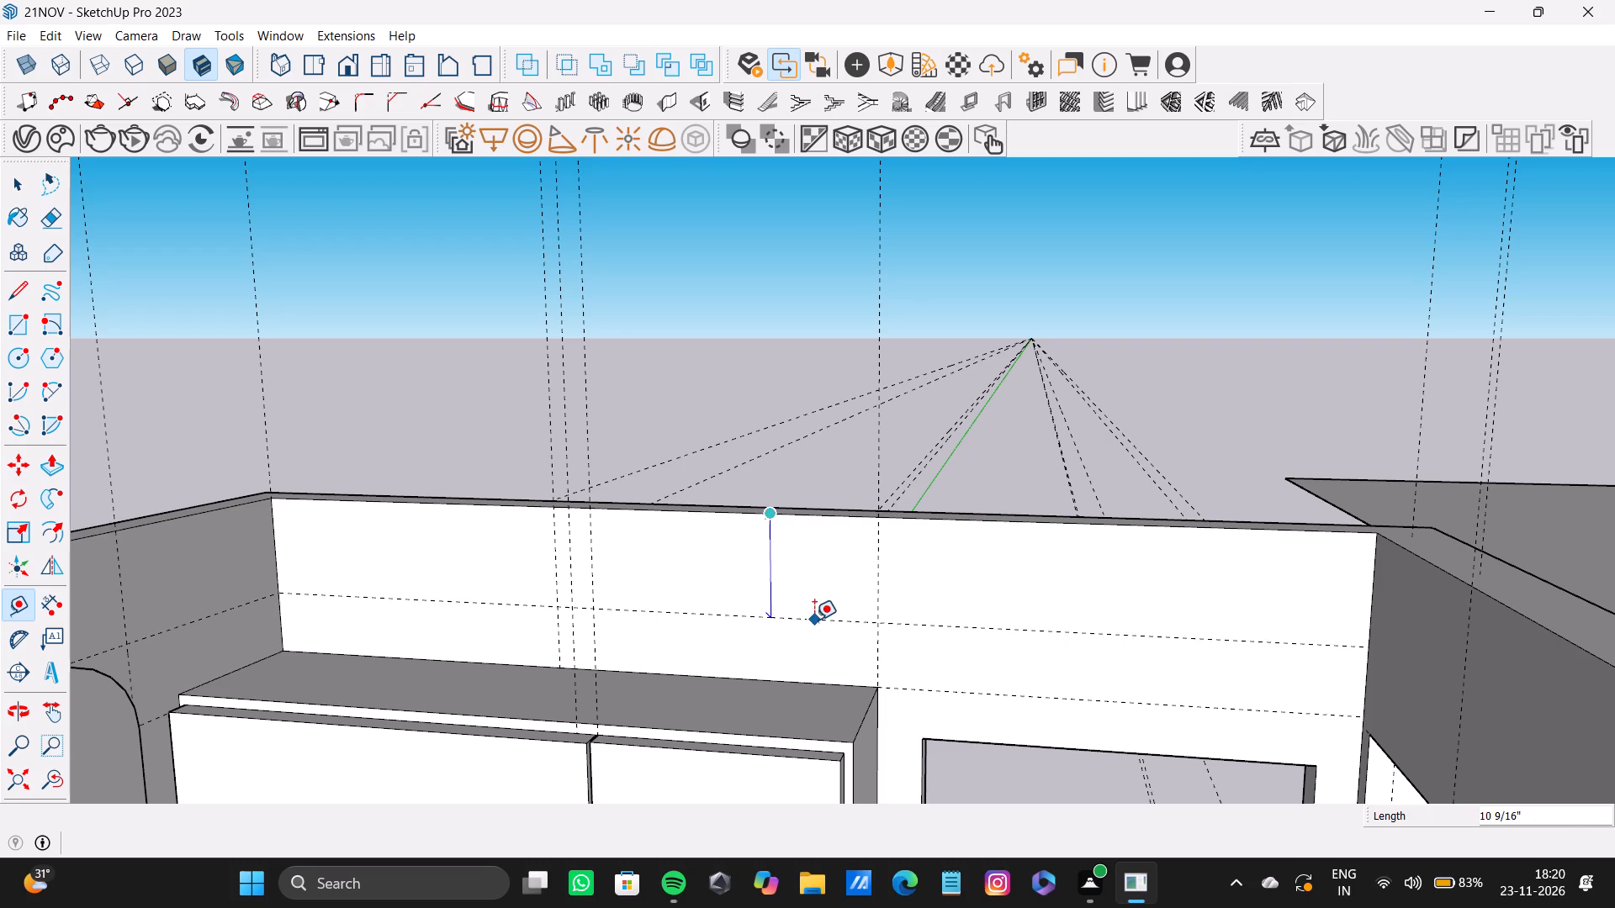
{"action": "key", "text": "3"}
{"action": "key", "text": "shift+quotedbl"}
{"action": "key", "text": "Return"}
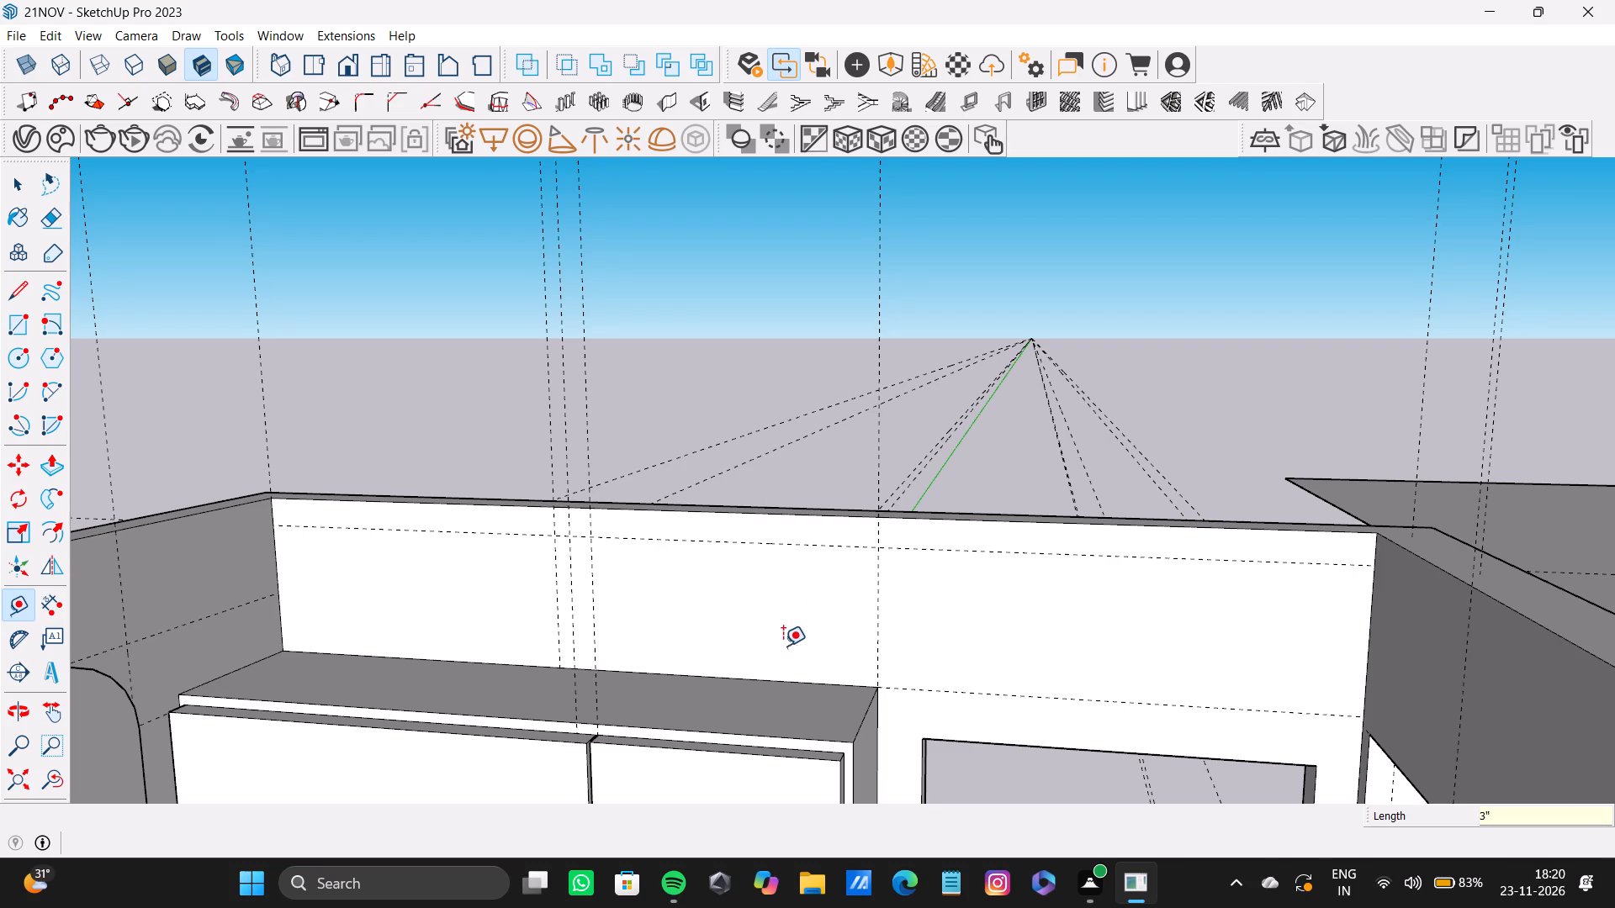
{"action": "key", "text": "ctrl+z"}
Place a horizontal guide 5" below the top edge of the wall behind the wardrobe.
{"action": "left_click", "coordinate": [788, 517]}
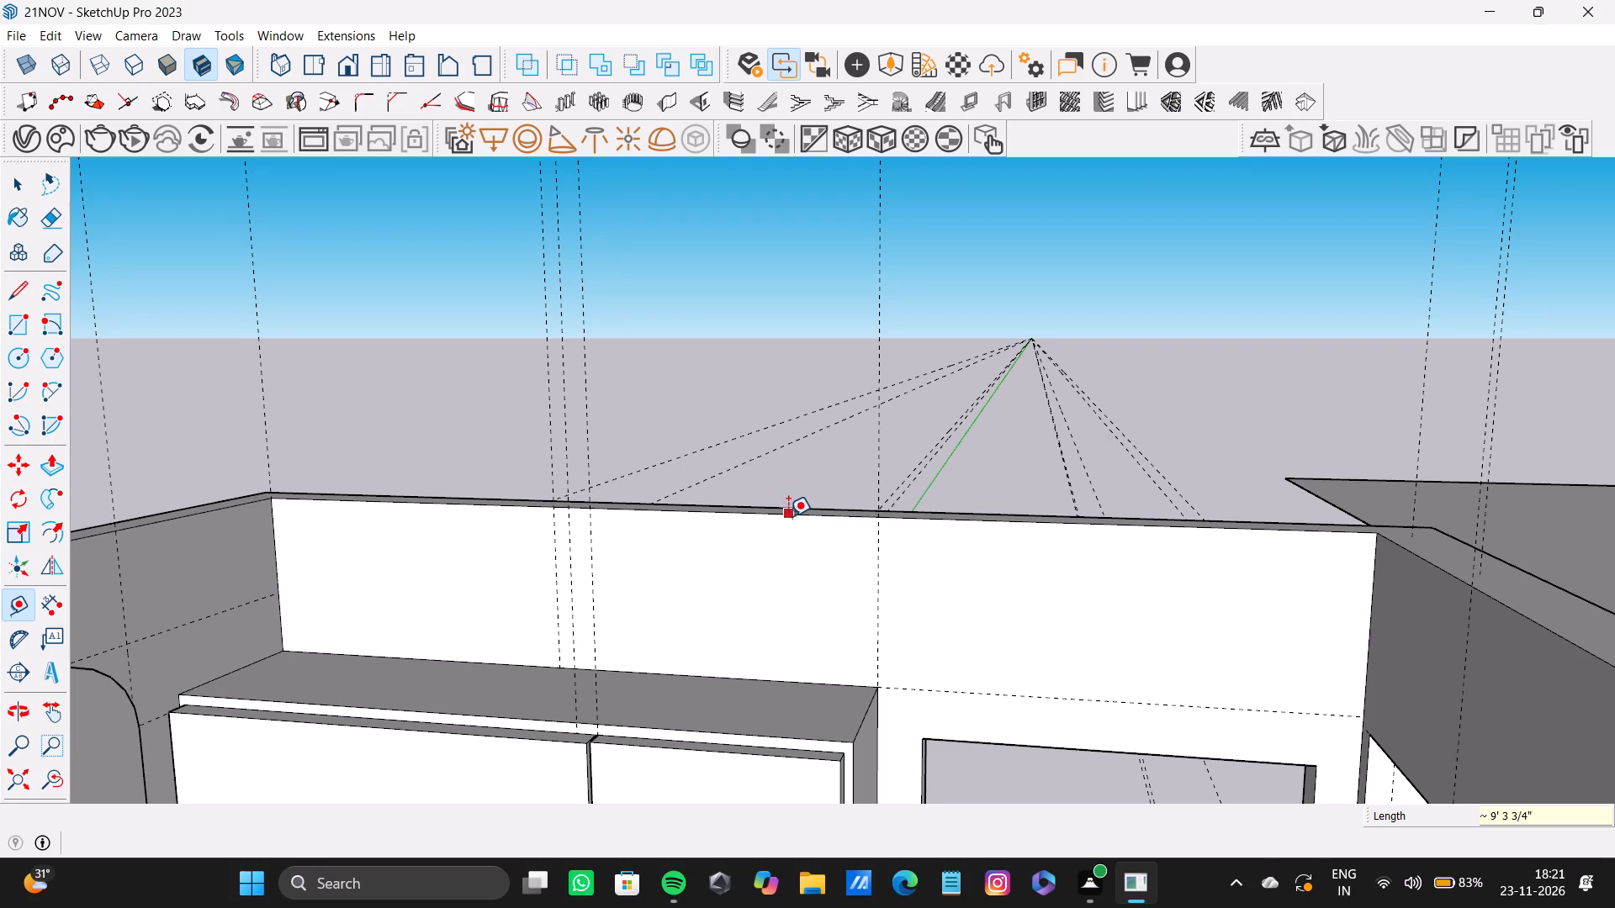
{"action": "type", "text": "5\""}
{"action": "key", "text": "Return"}
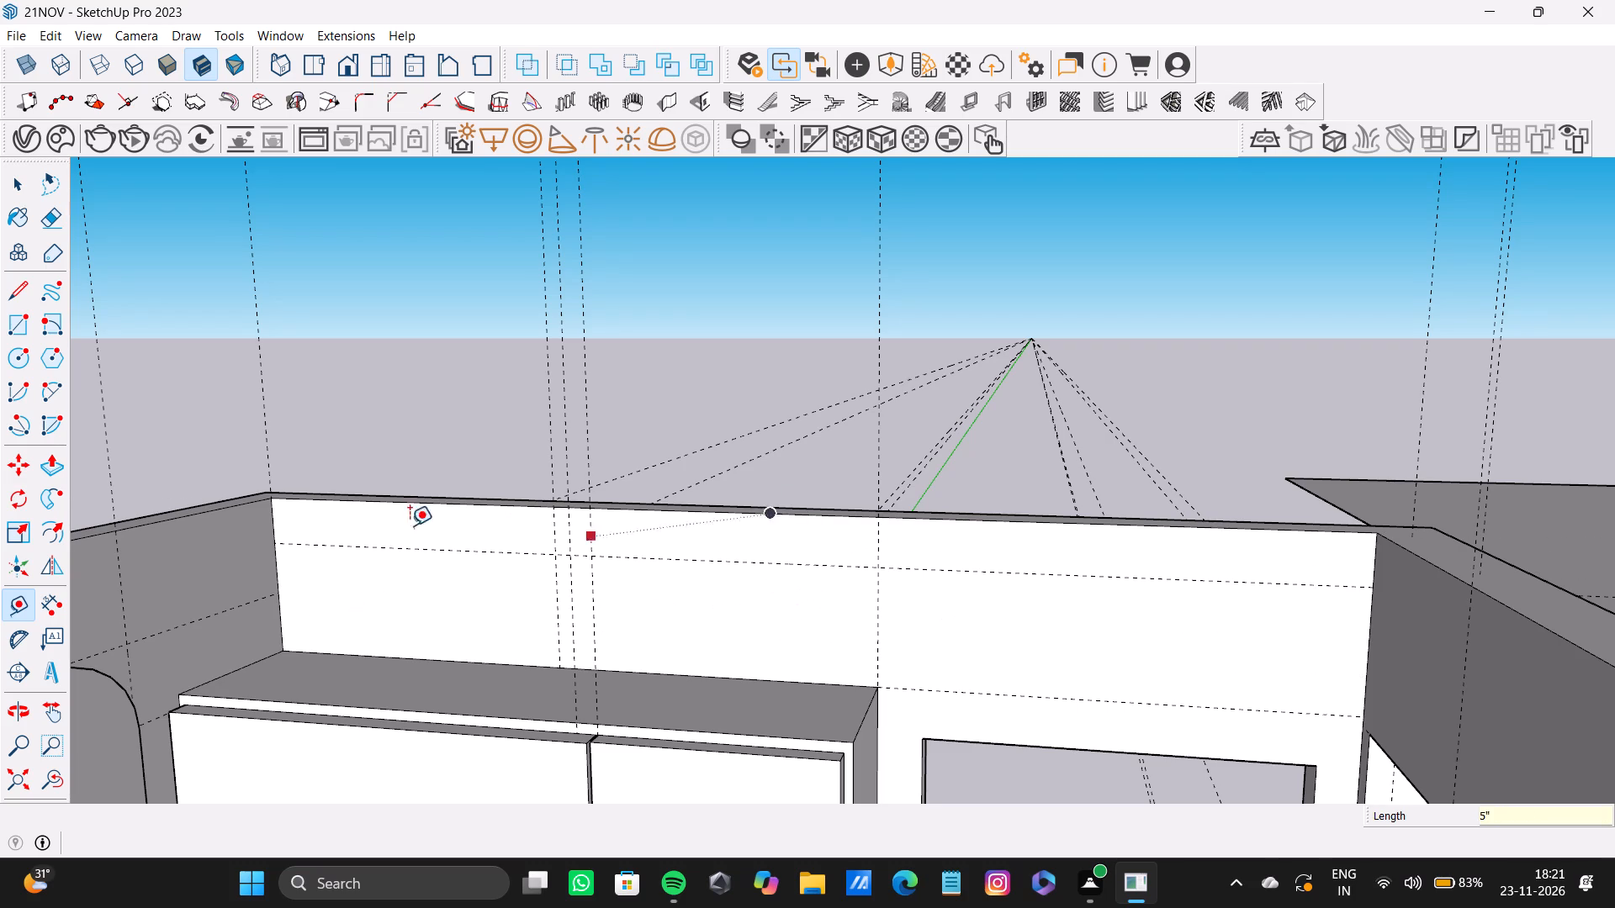
Place a horizontal guide 5" below the top edge of the wall with the slatted panel and arches.
{"action": "scroll", "coordinate": [273, 534], "scroll_direction": "down", "scroll_amount": 3, "text": "shift"}
{"action": "middle_click_drag", "start_coordinate": [317, 545], "coordinate": [479, 602], "text": "shift"}
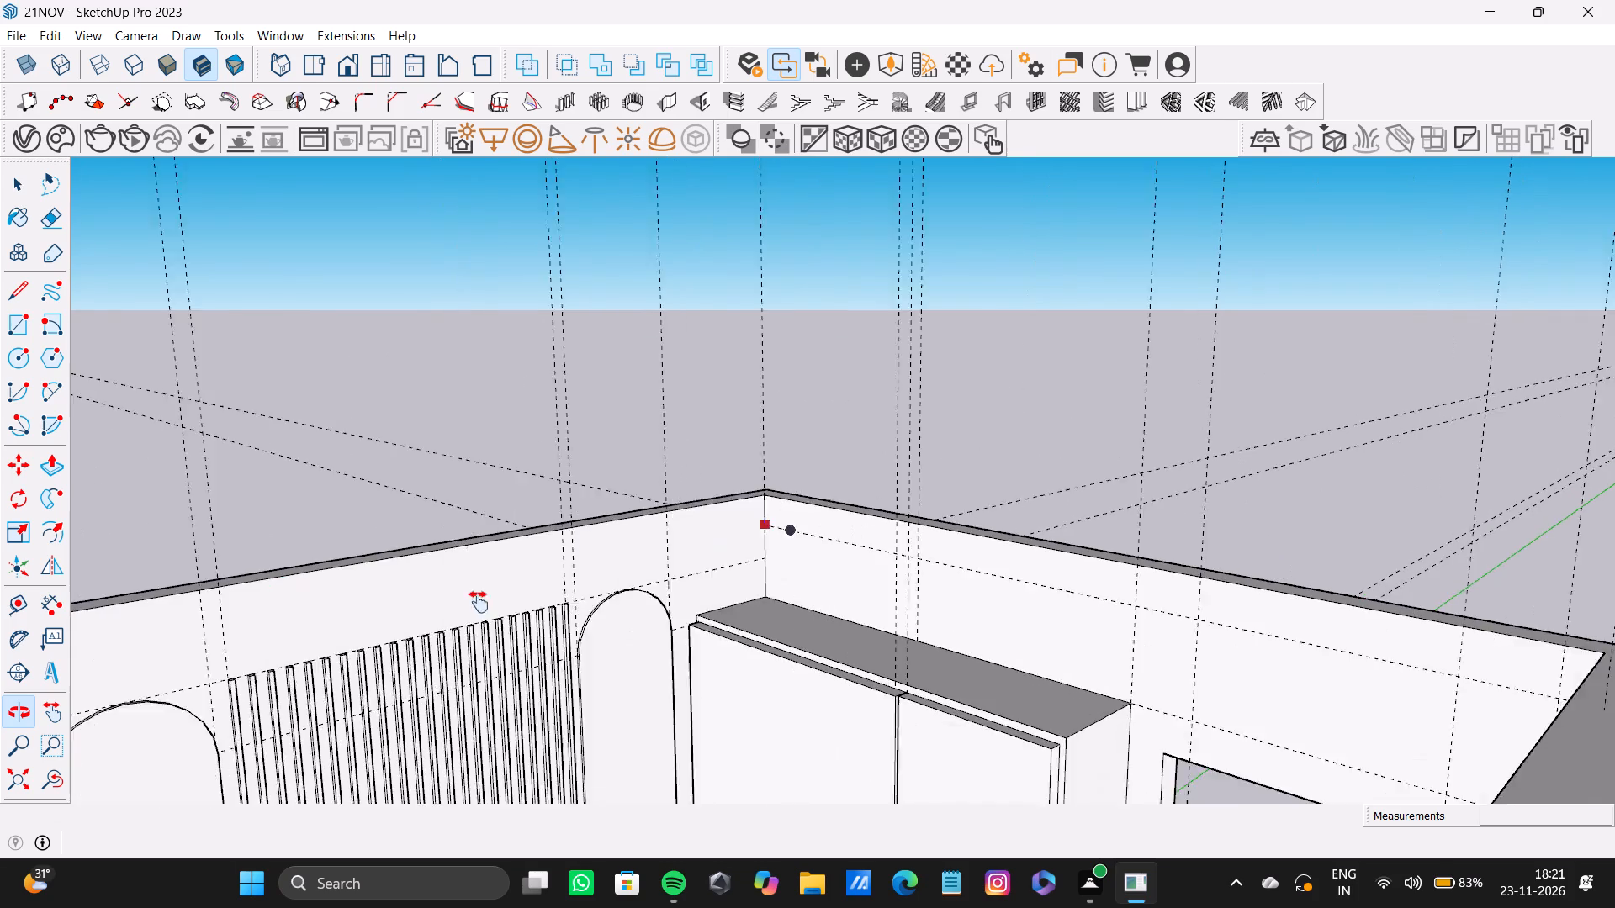
{"action": "middle_click_drag", "start_coordinate": [479, 602], "coordinate": [402, 616], "text": "shift"}
{"action": "scroll", "coordinate": [426, 588], "scroll_direction": "up", "scroll_amount": 3}
{"action": "left_click", "coordinate": [418, 593]}
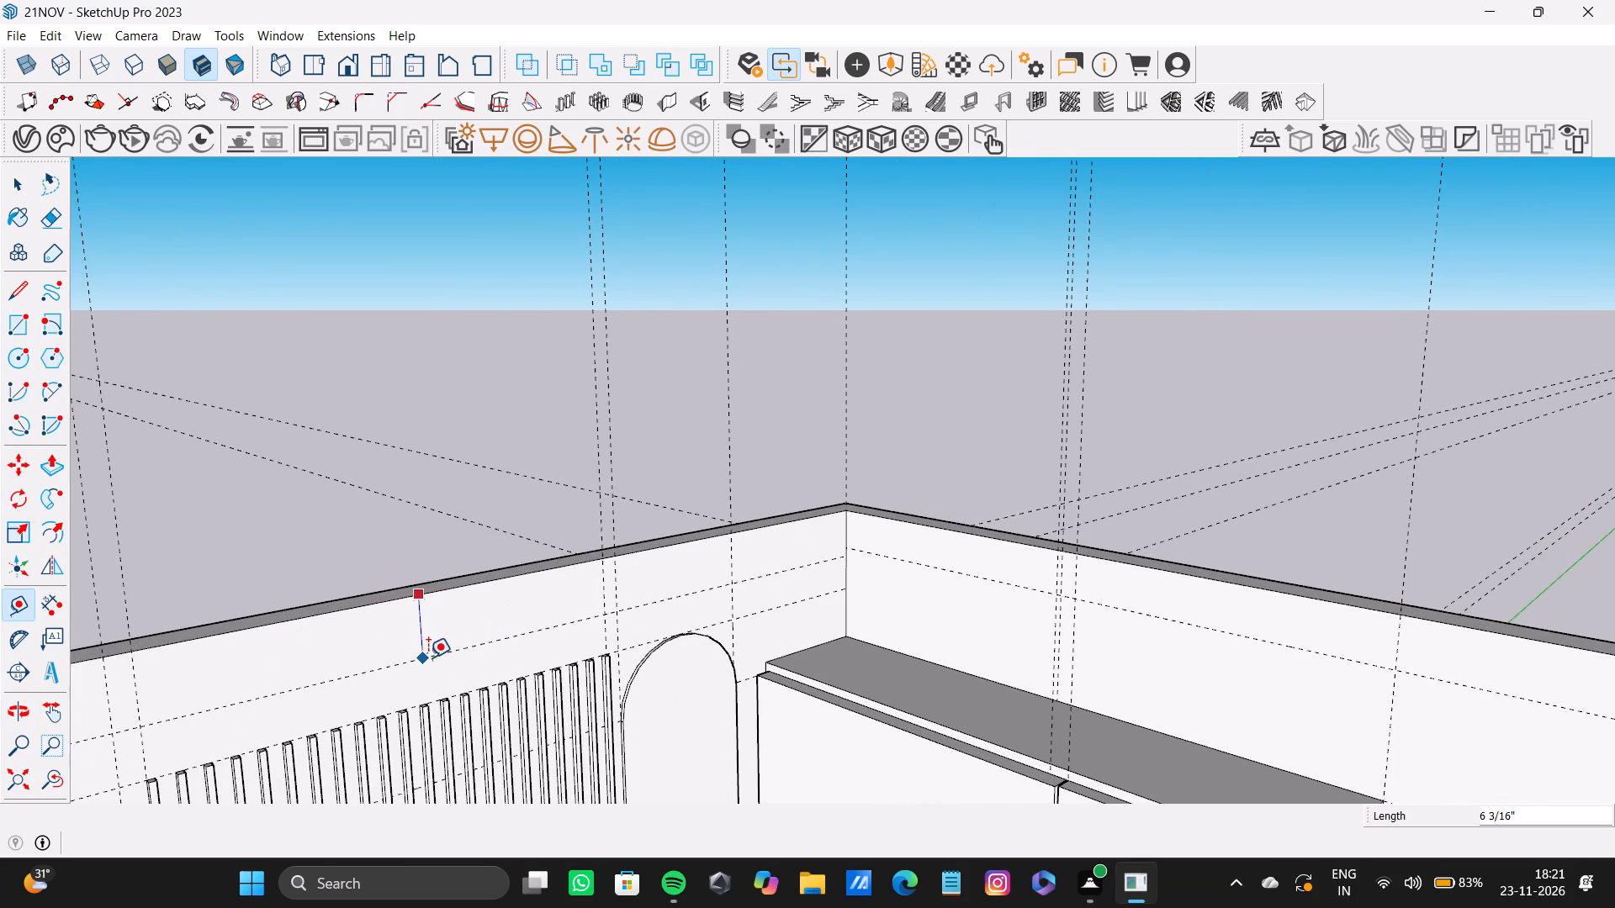
{"action": "key", "text": "5"}
{"action": "key", "text": "shift+quotedbl"}
{"action": "key", "text": "Return"}
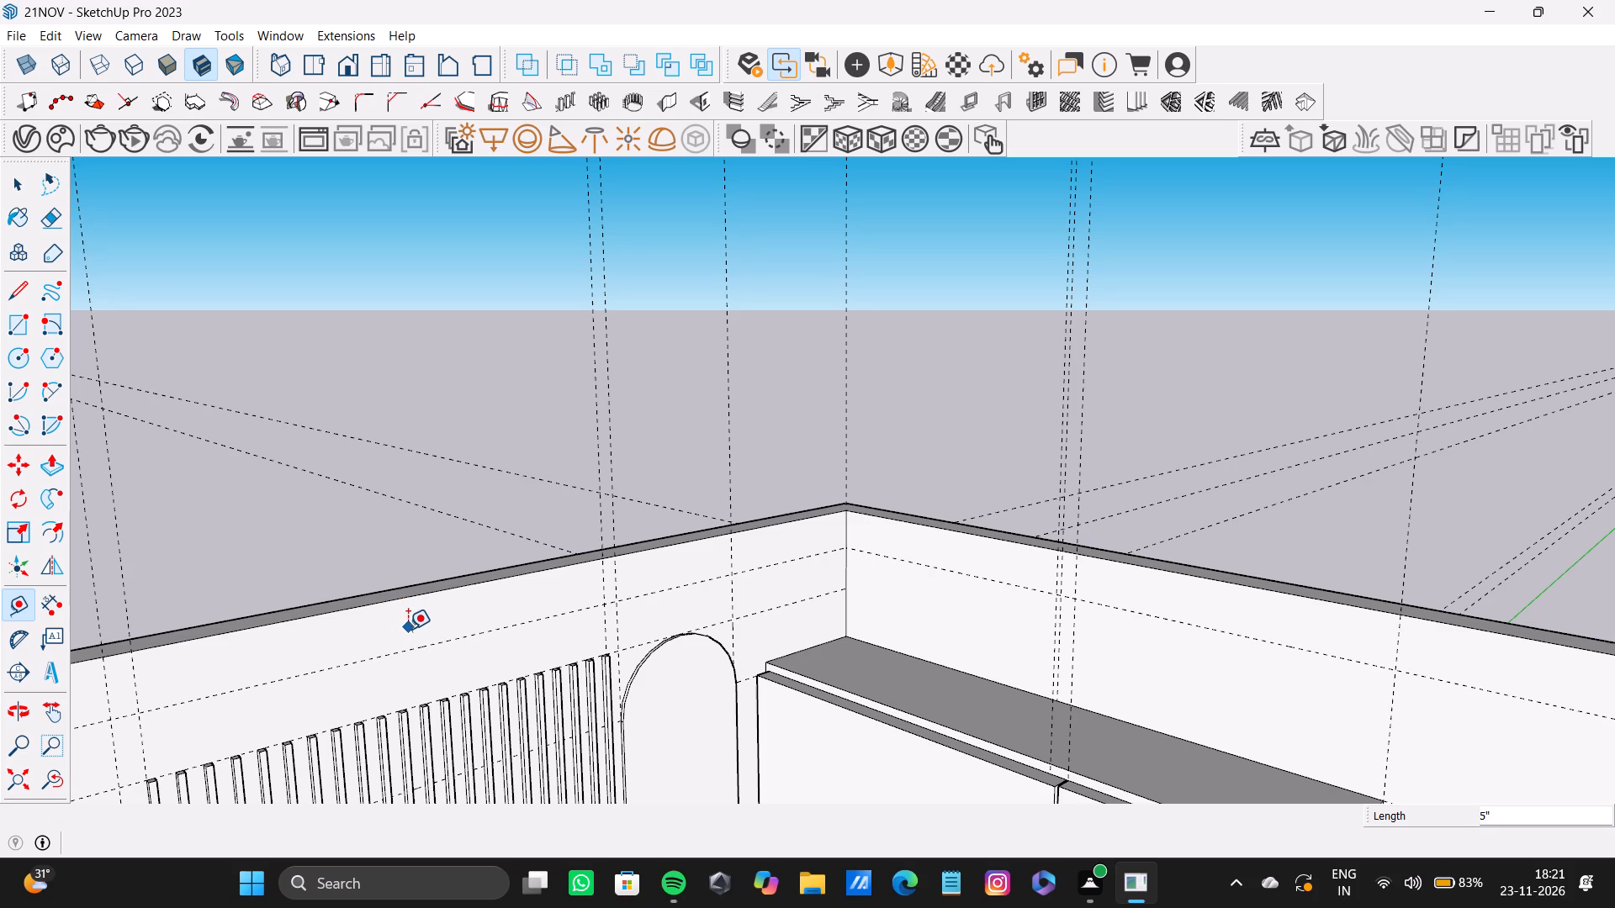
Place a horizontal guide 5" below the top edge of the wall with the niche and S-curved recess.
{"action": "scroll", "coordinate": [411, 633], "scroll_direction": "down", "scroll_amount": 9}
{"action": "middle_click_drag", "start_coordinate": [401, 665], "coordinate": [459, 632]}
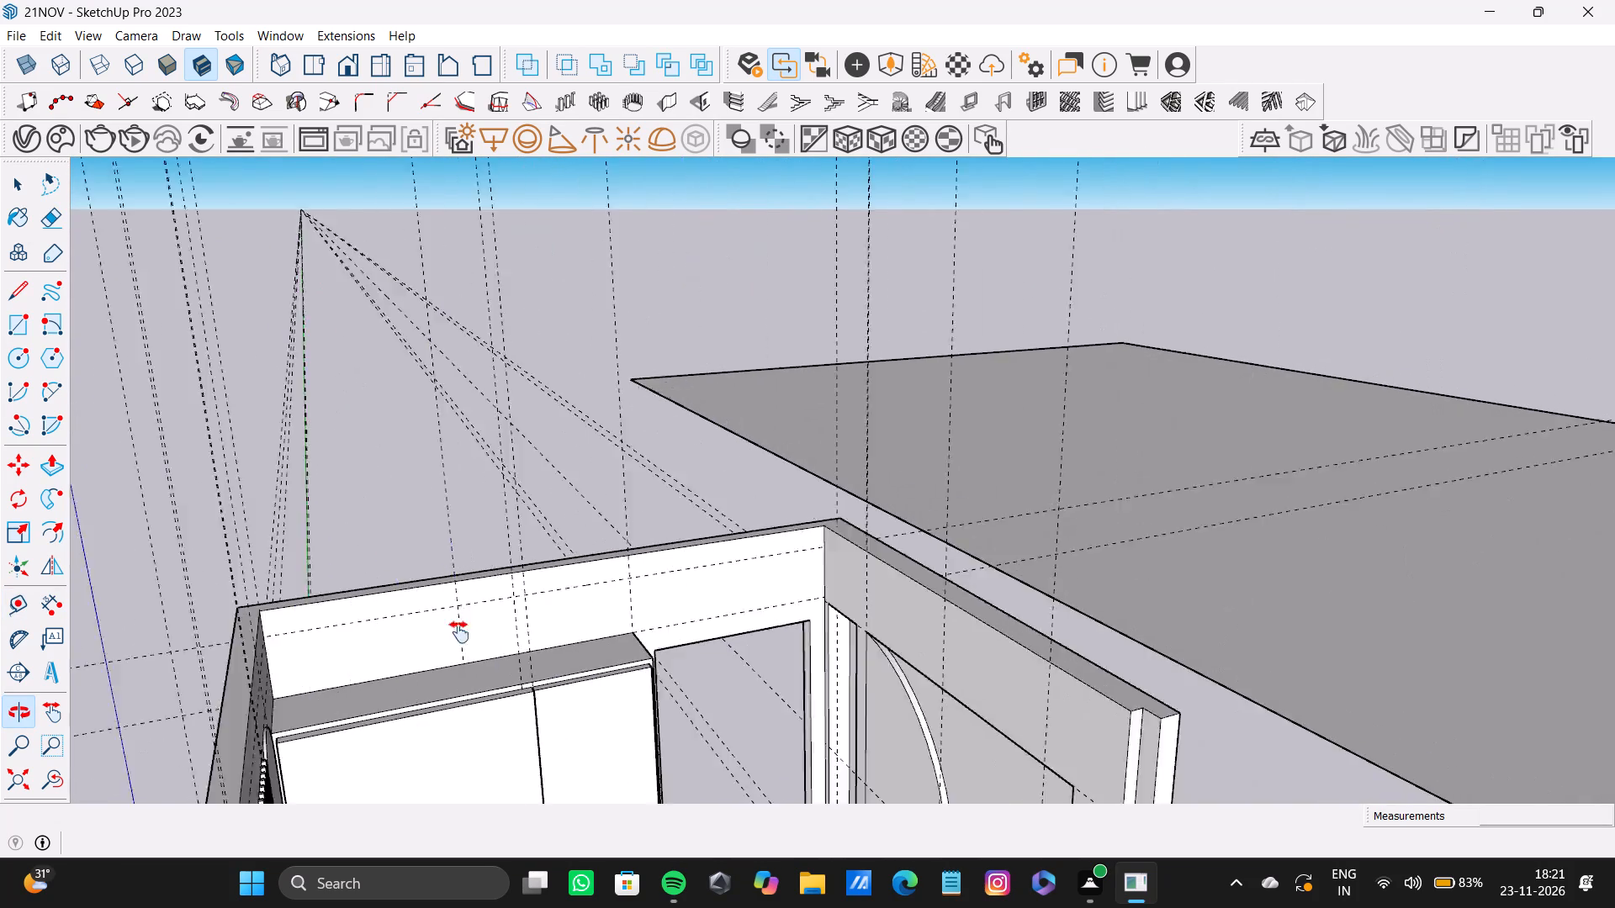
{"action": "middle_click_drag", "start_coordinate": [459, 632], "coordinate": [711, 626]}
{"action": "scroll", "coordinate": [621, 550], "scroll_direction": "up", "scroll_amount": 8}
{"action": "left_click", "coordinate": [661, 573]}
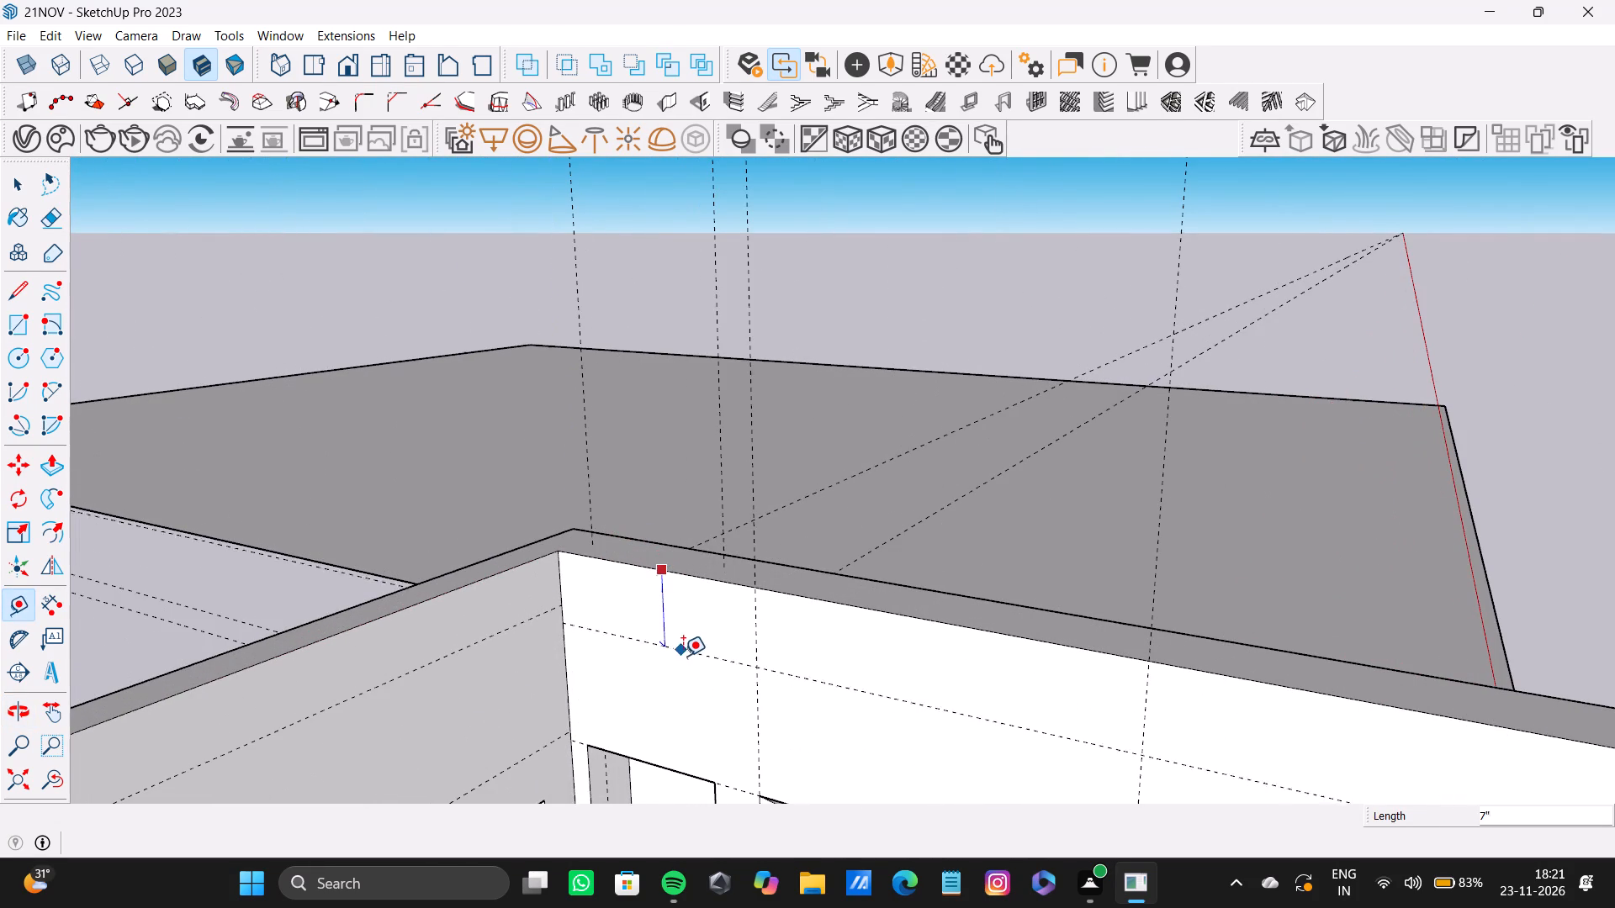
{"action": "key", "text": "4"}
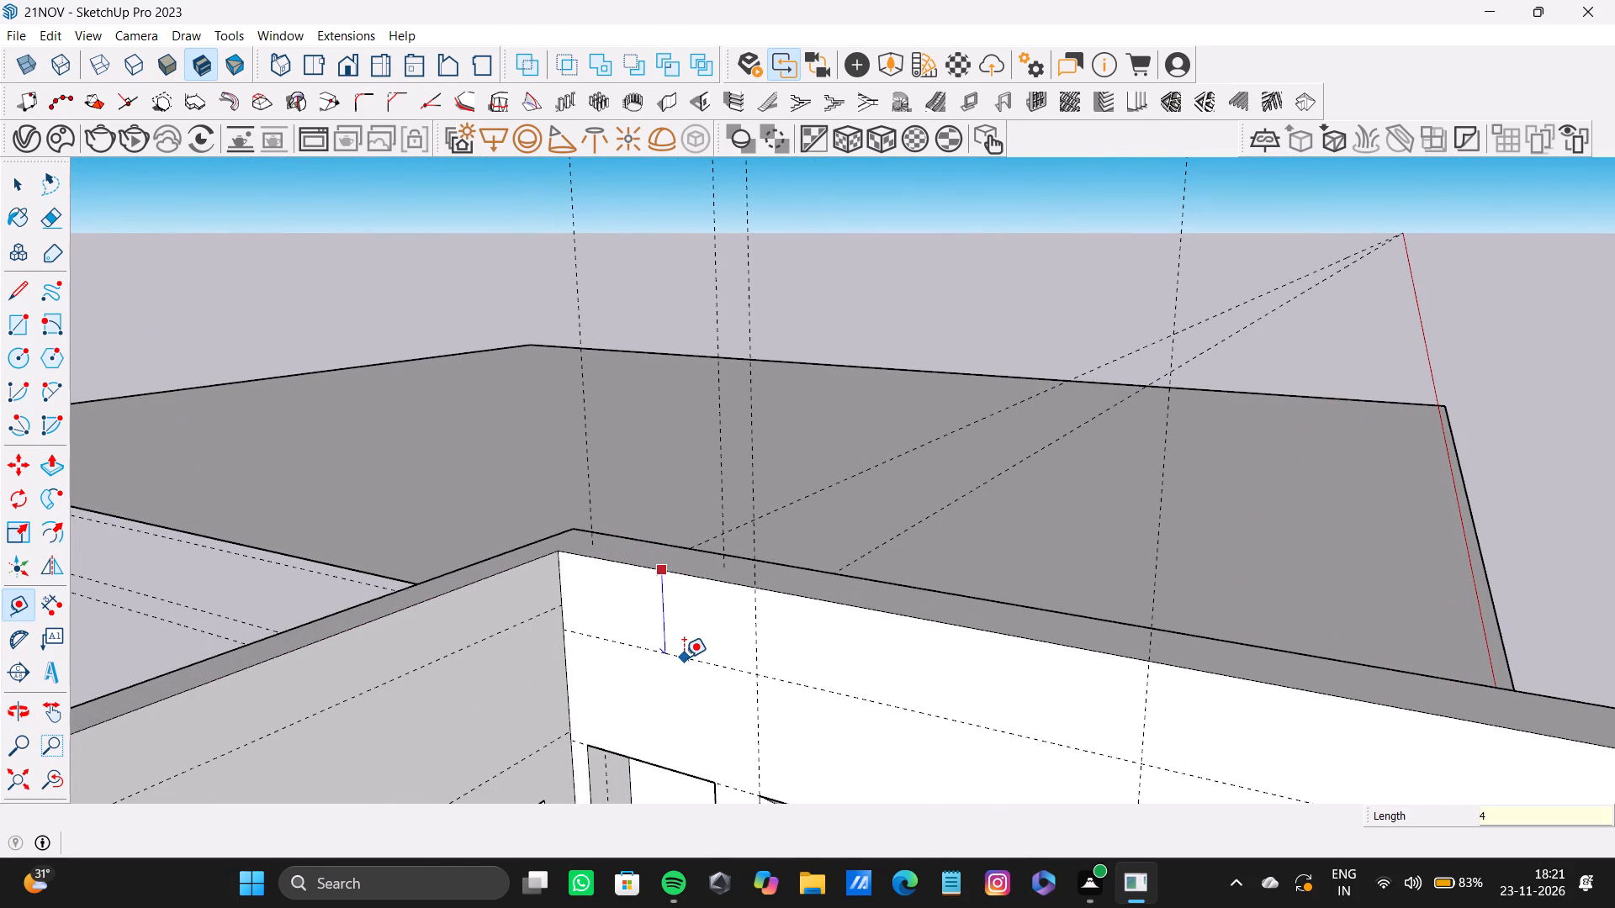
{"action": "key", "text": "BackSpace"}
{"action": "key", "text": "5"}
{"action": "key", "text": "shift+quotedbl"}
{"action": "key", "text": "Return"}
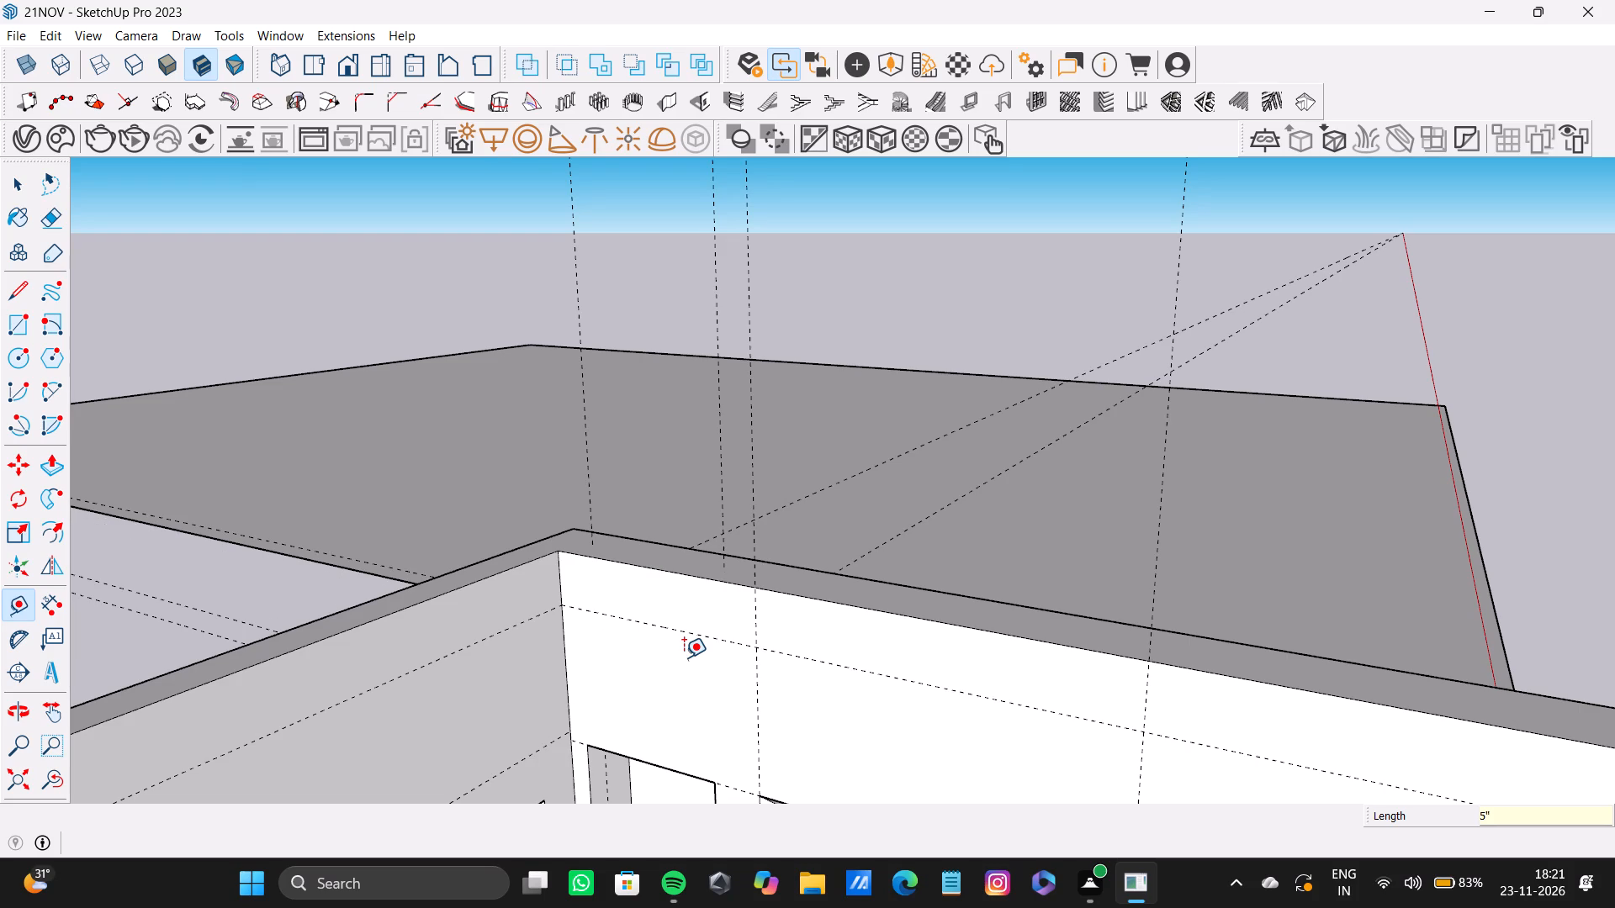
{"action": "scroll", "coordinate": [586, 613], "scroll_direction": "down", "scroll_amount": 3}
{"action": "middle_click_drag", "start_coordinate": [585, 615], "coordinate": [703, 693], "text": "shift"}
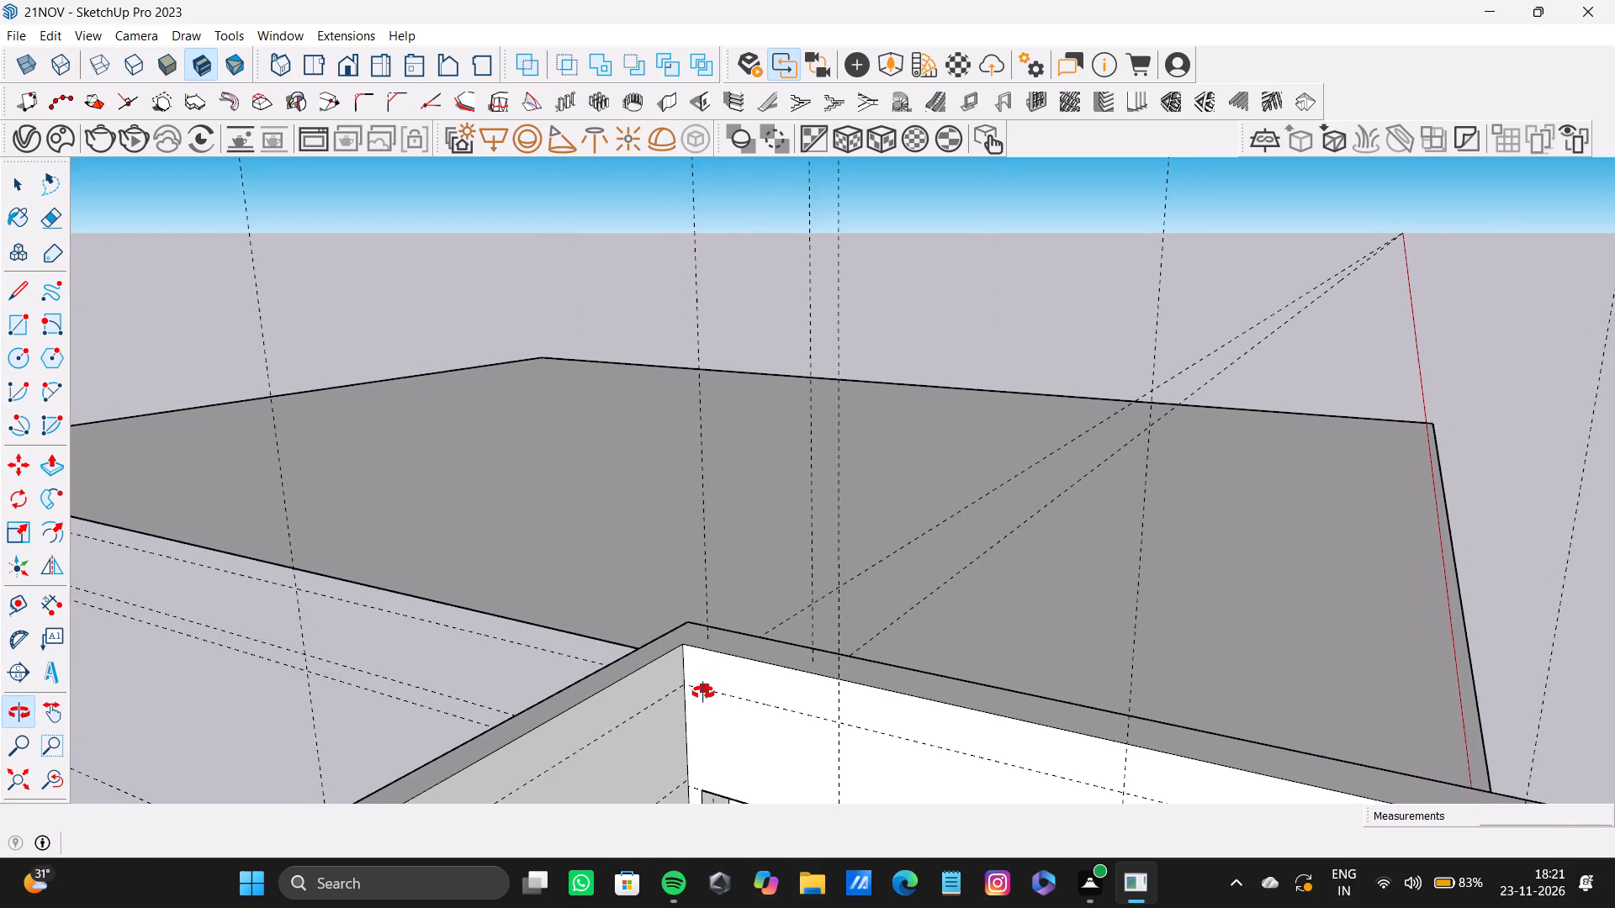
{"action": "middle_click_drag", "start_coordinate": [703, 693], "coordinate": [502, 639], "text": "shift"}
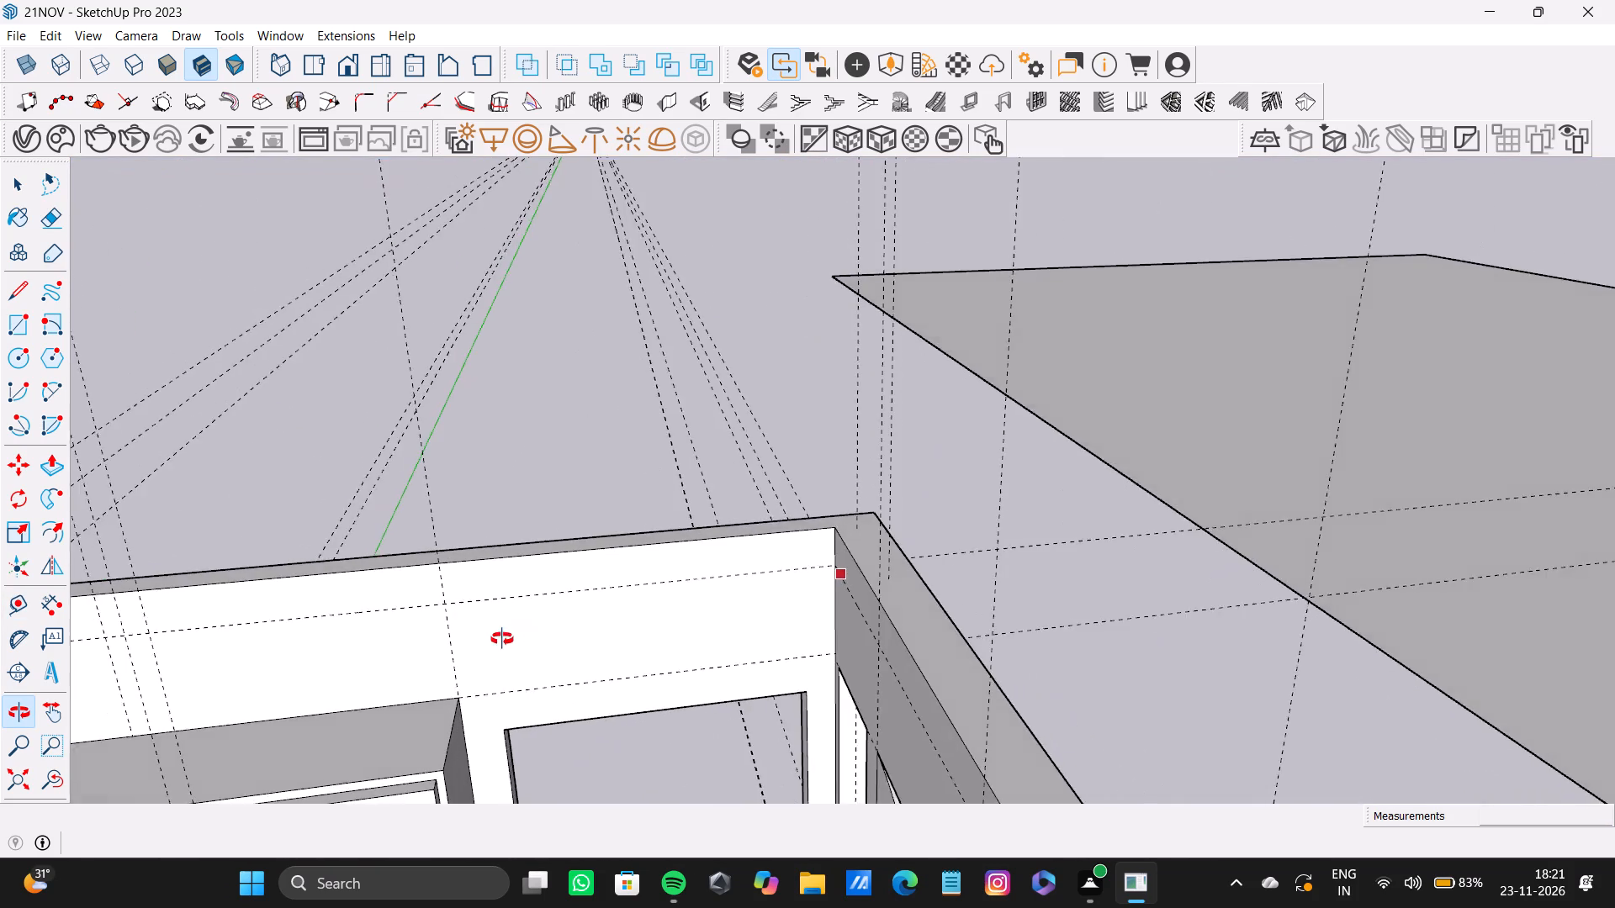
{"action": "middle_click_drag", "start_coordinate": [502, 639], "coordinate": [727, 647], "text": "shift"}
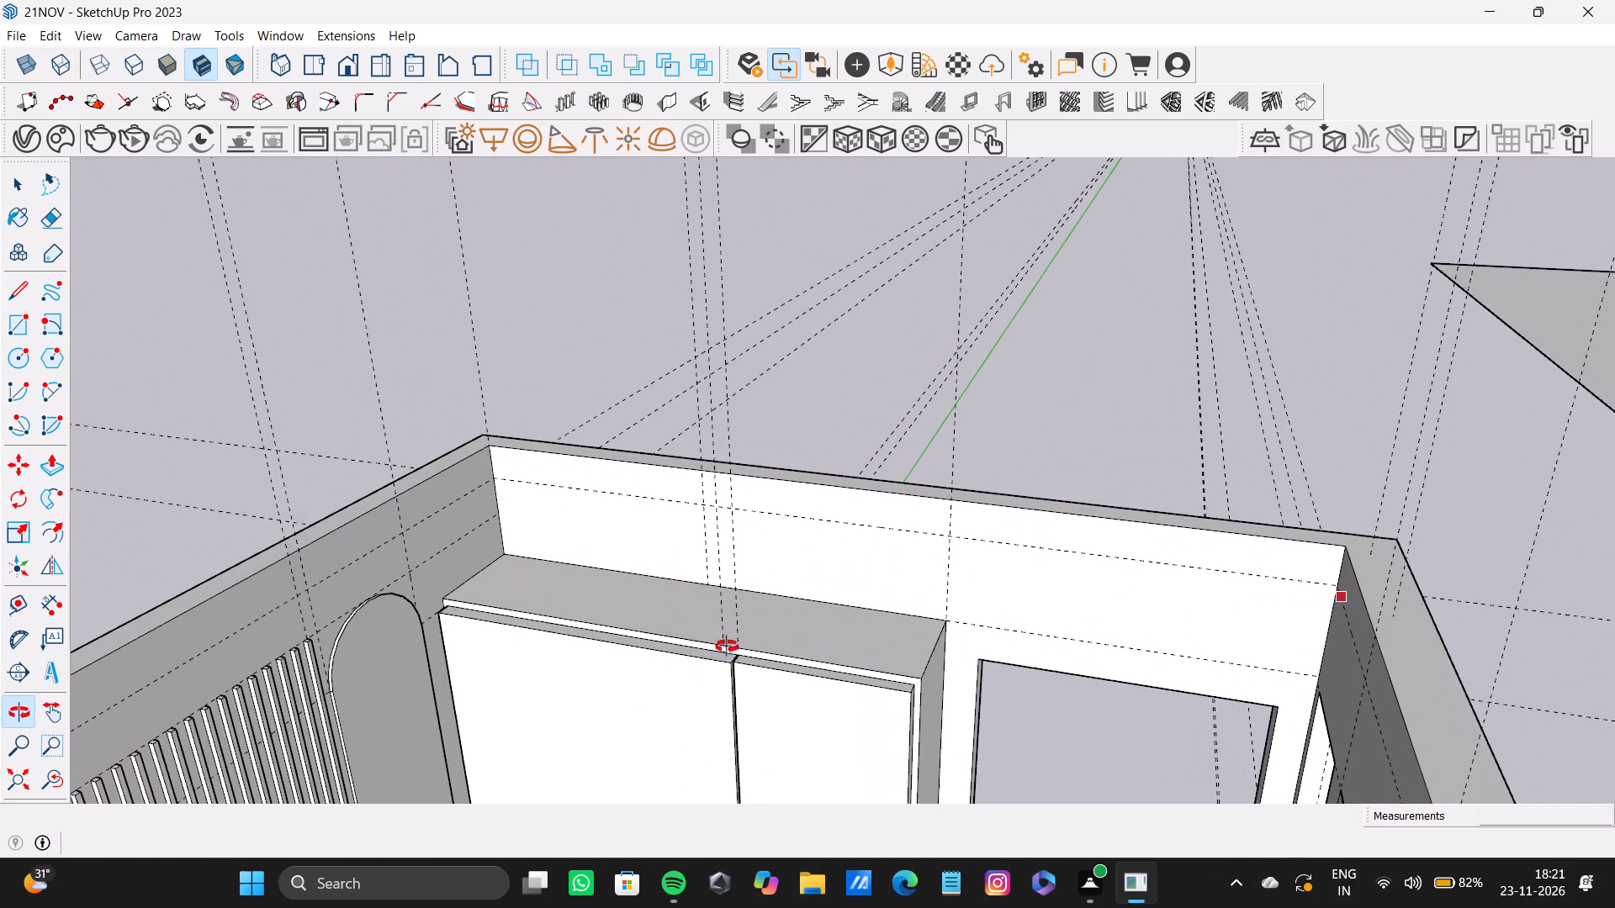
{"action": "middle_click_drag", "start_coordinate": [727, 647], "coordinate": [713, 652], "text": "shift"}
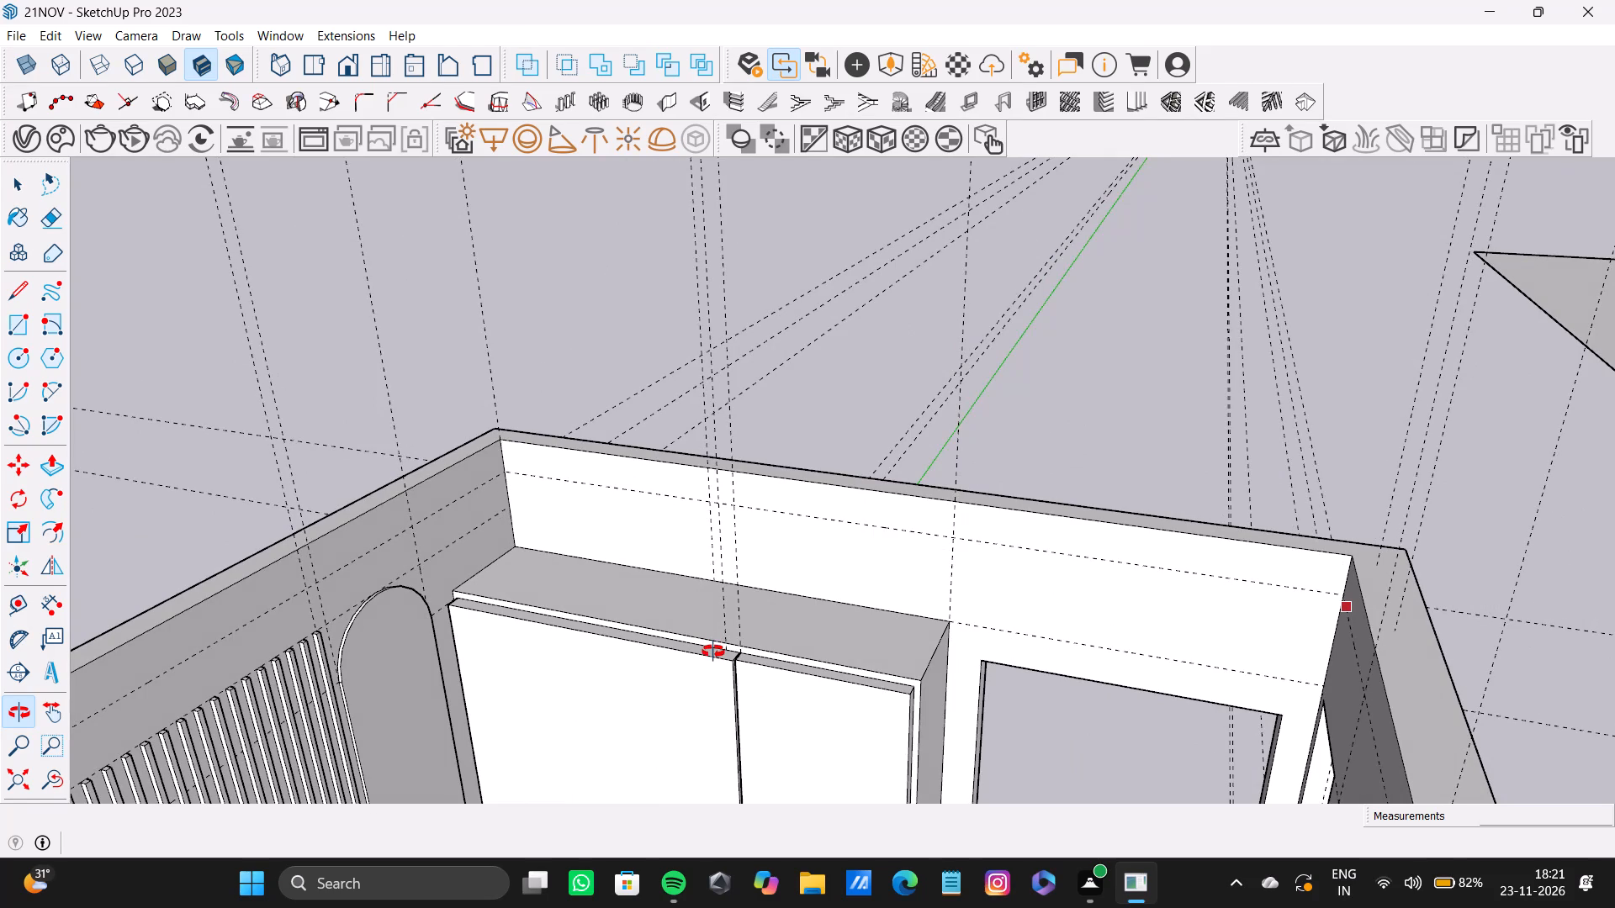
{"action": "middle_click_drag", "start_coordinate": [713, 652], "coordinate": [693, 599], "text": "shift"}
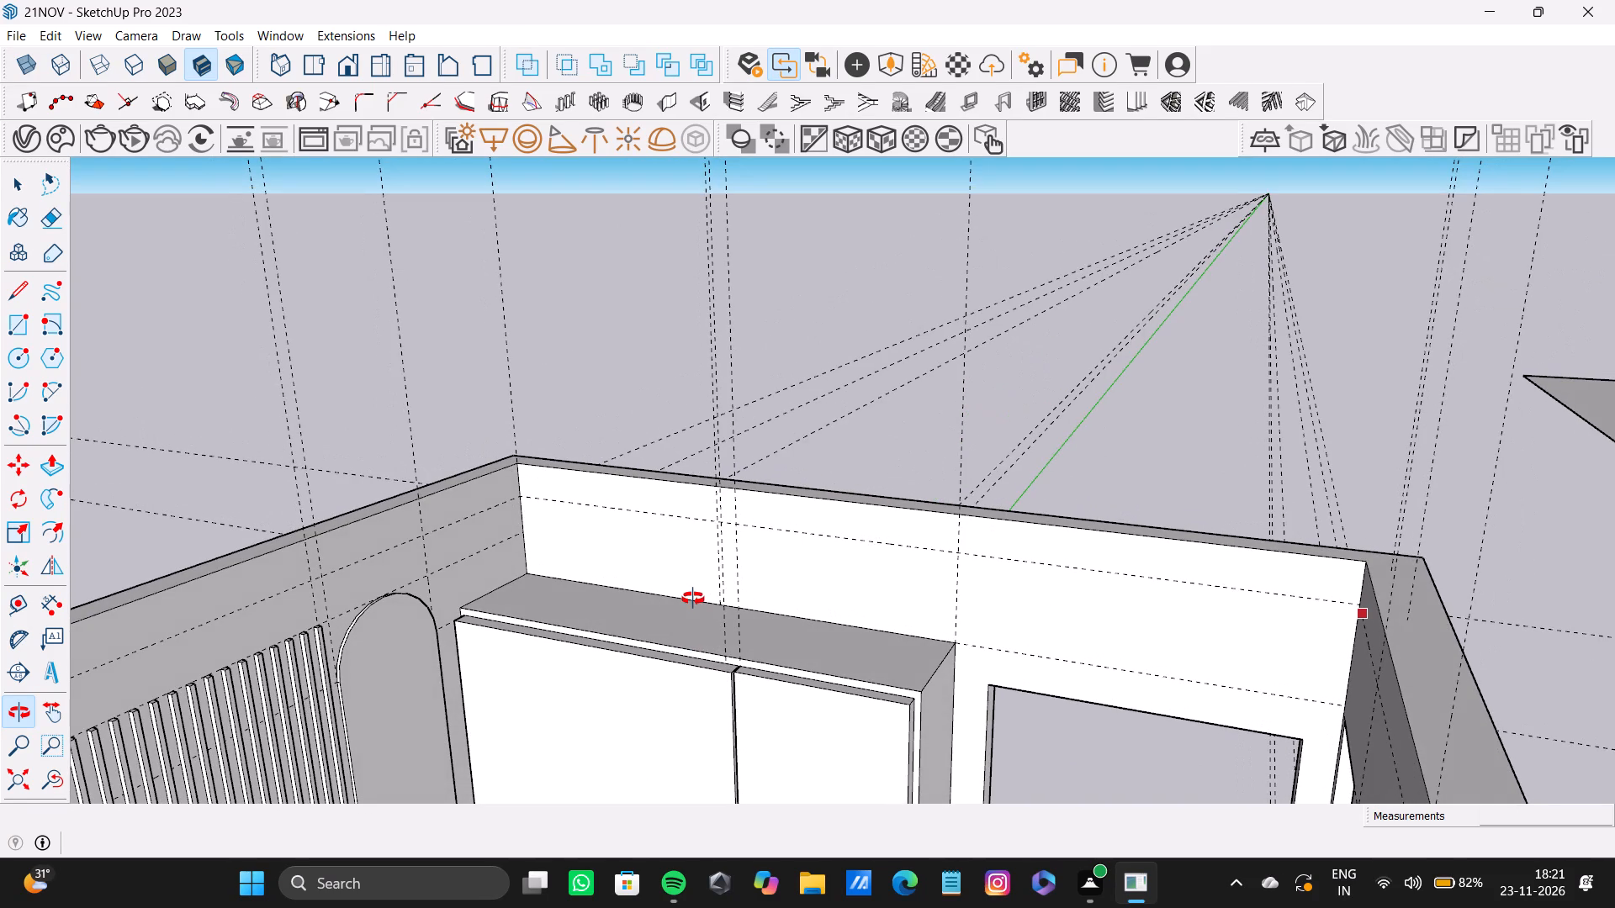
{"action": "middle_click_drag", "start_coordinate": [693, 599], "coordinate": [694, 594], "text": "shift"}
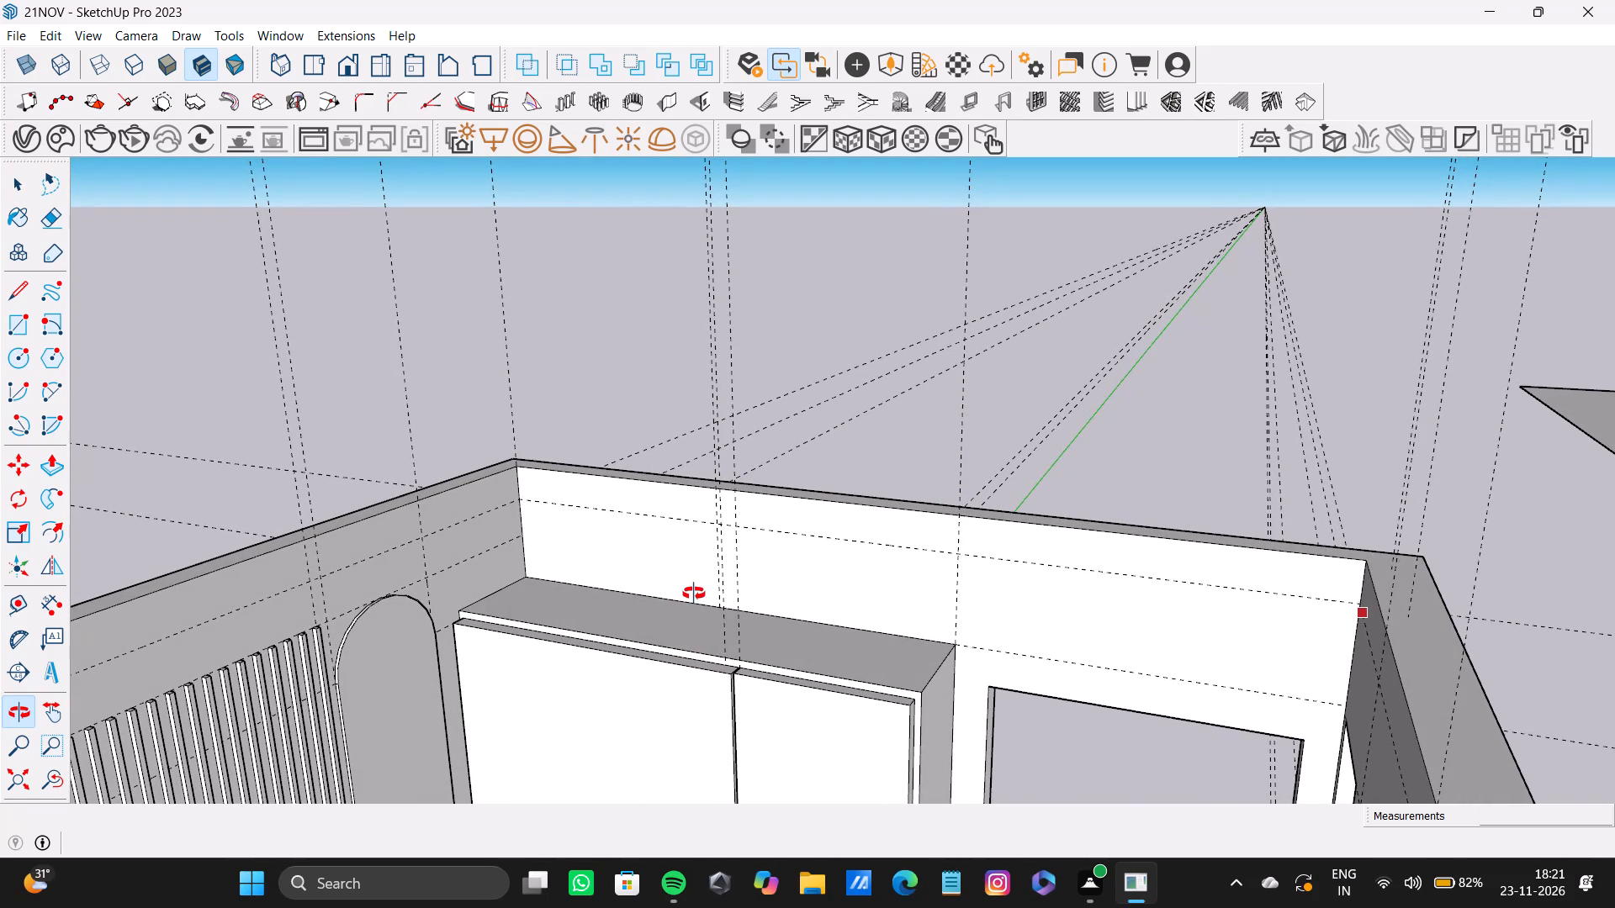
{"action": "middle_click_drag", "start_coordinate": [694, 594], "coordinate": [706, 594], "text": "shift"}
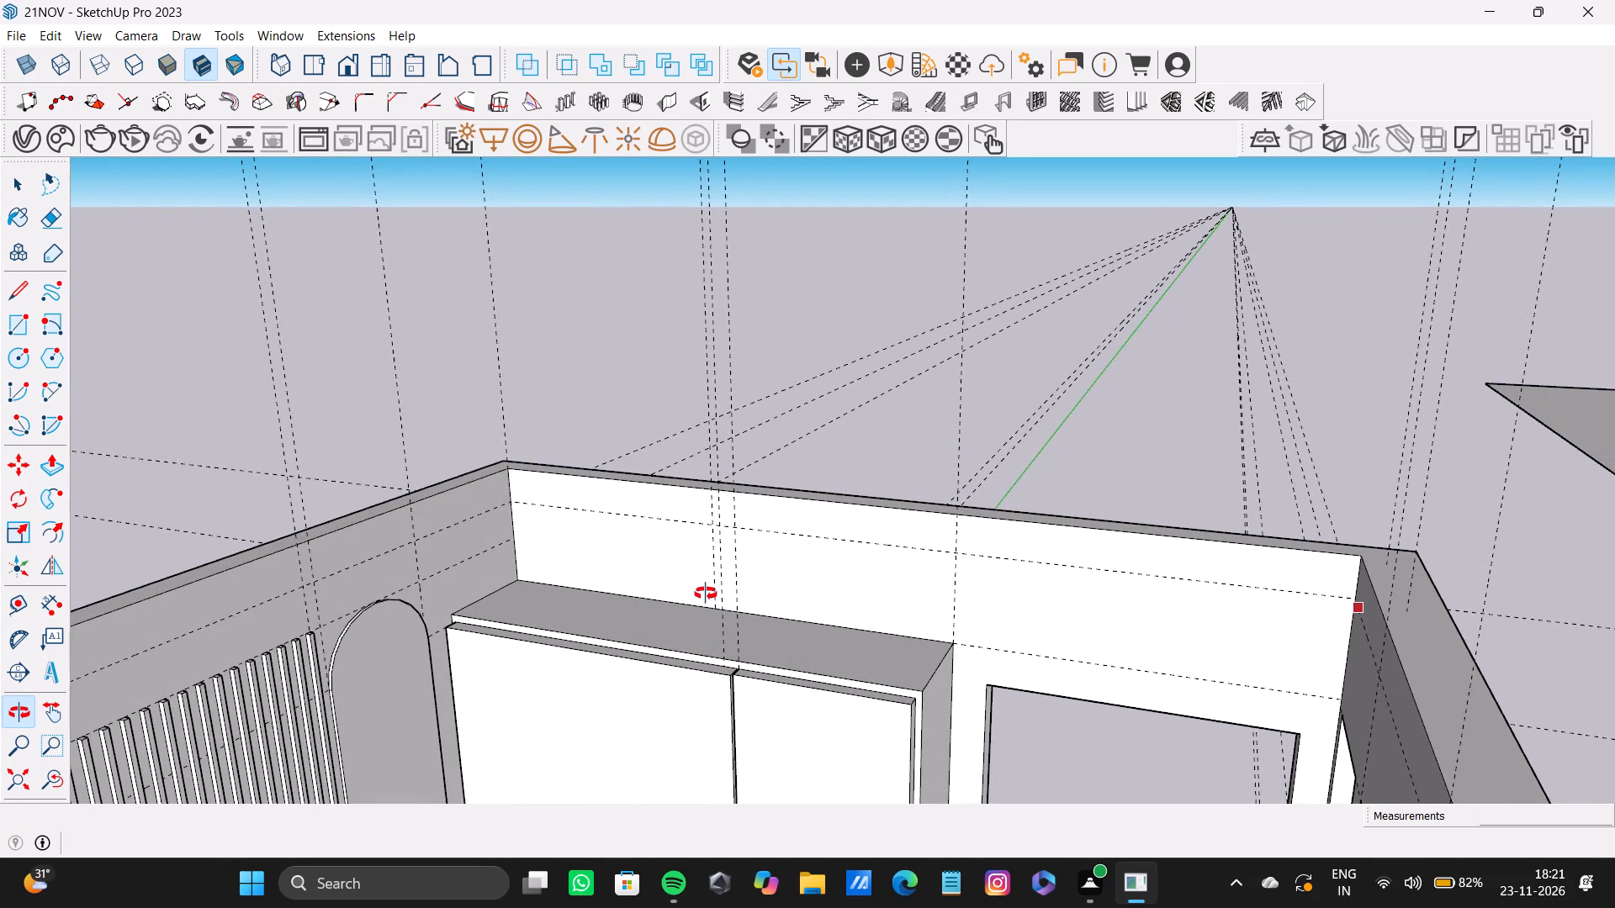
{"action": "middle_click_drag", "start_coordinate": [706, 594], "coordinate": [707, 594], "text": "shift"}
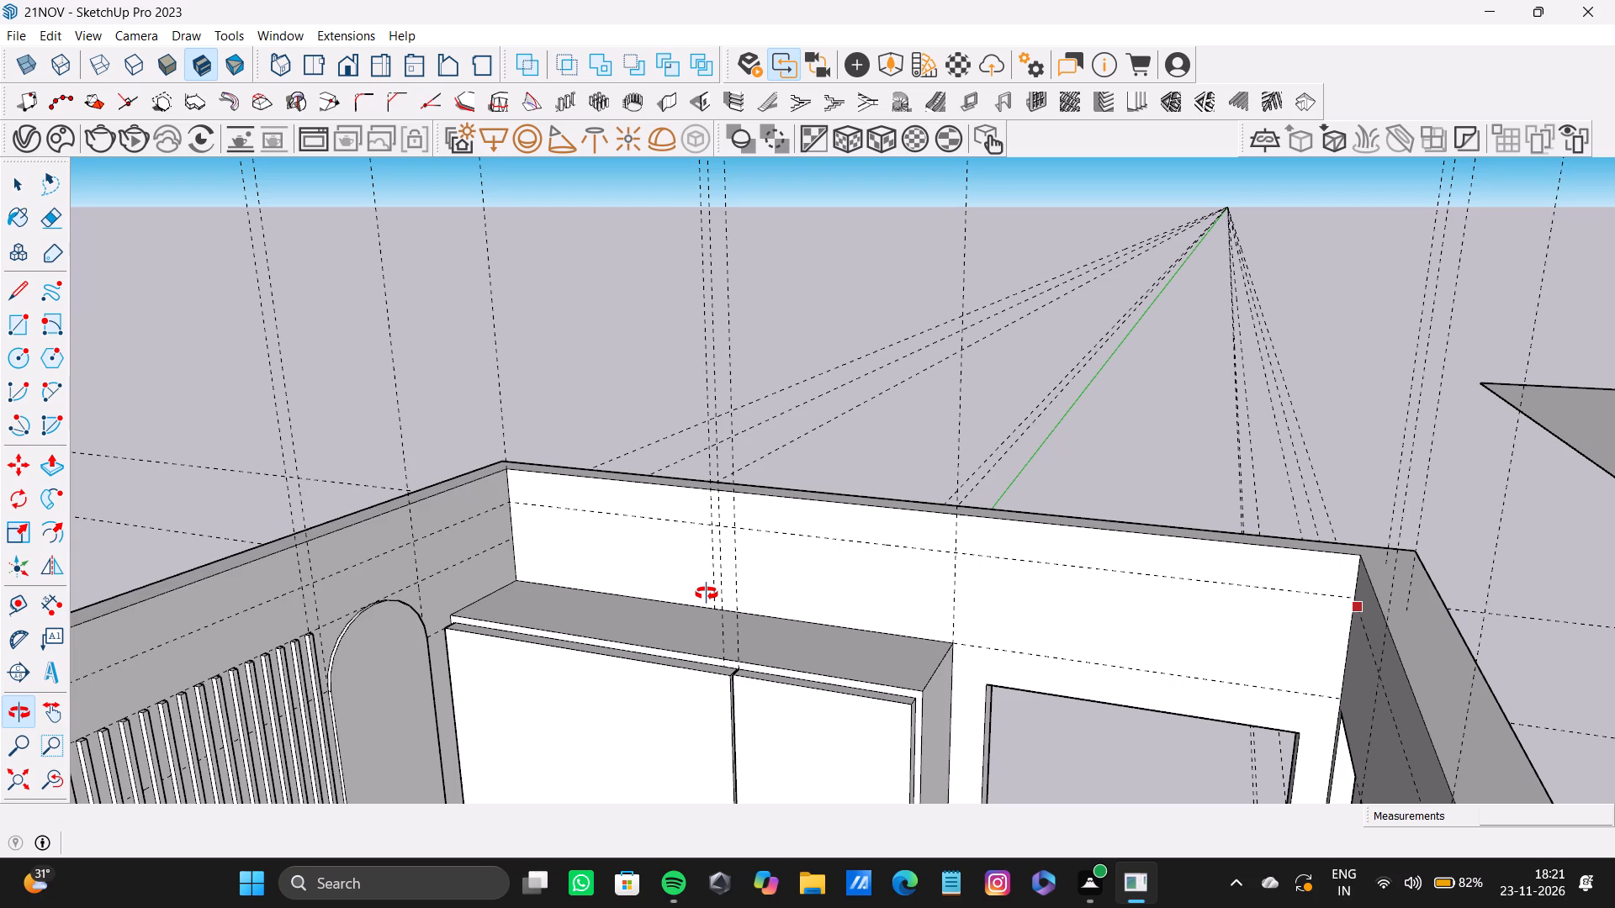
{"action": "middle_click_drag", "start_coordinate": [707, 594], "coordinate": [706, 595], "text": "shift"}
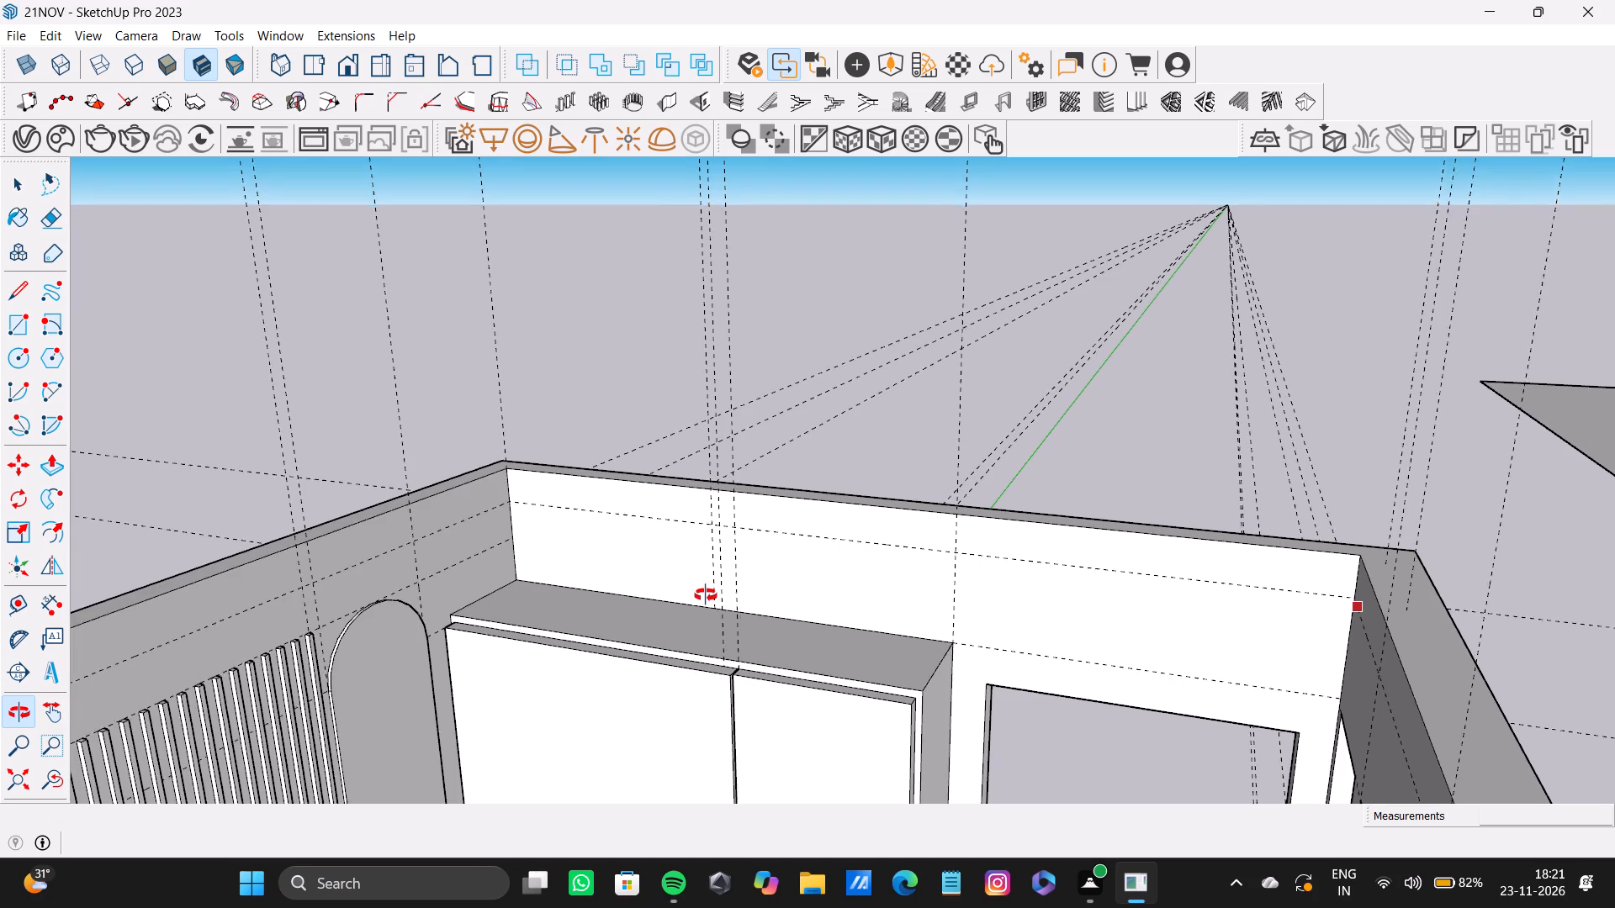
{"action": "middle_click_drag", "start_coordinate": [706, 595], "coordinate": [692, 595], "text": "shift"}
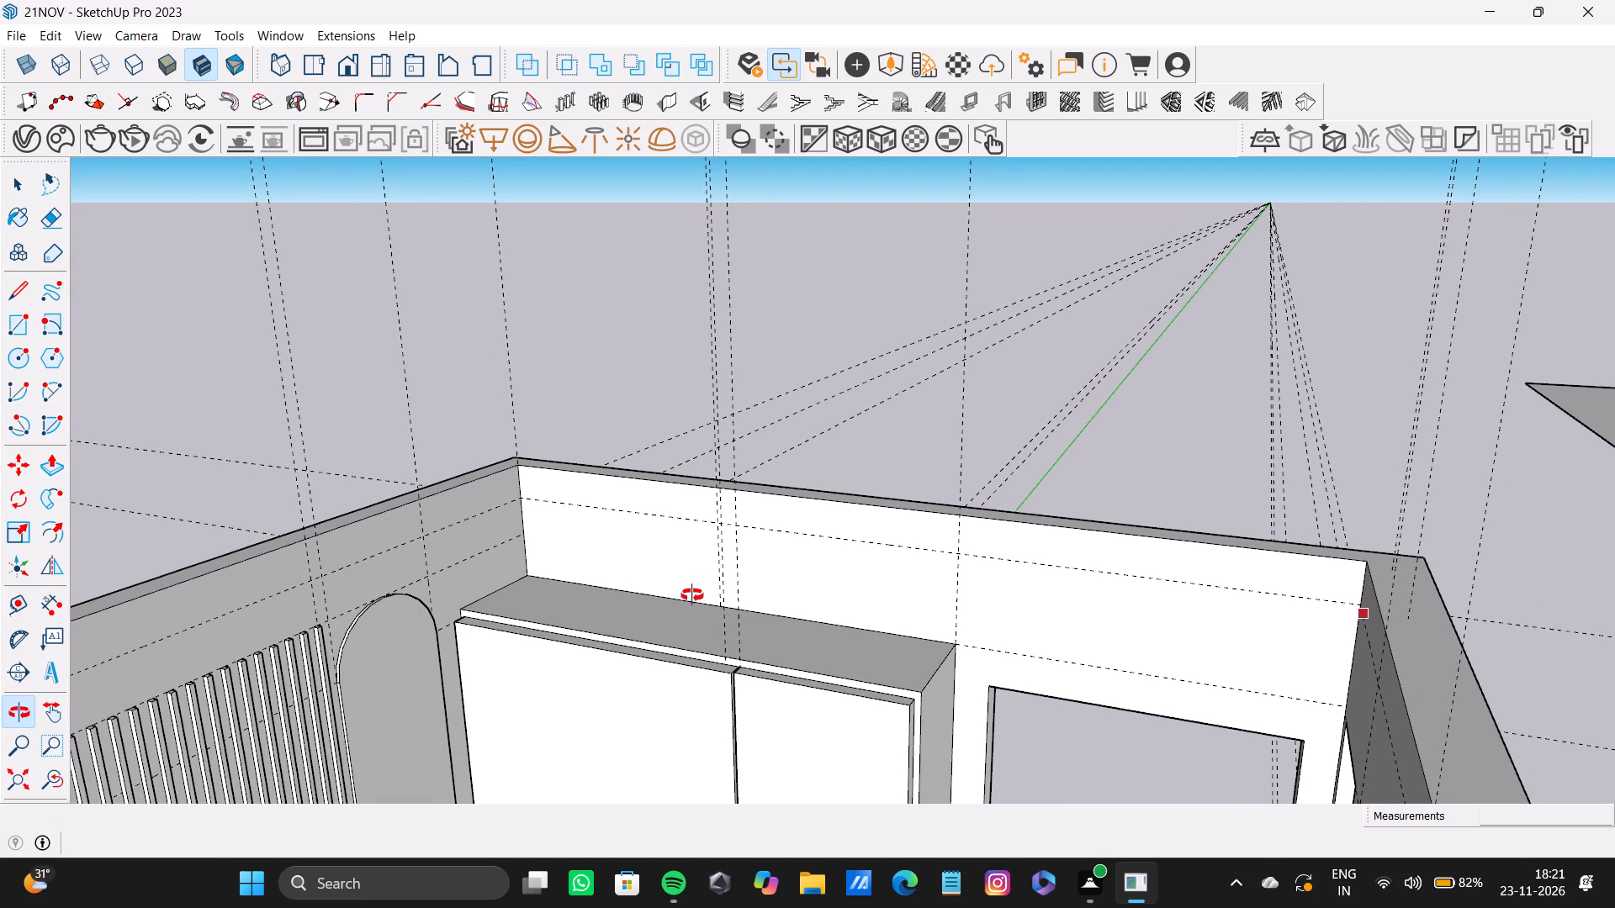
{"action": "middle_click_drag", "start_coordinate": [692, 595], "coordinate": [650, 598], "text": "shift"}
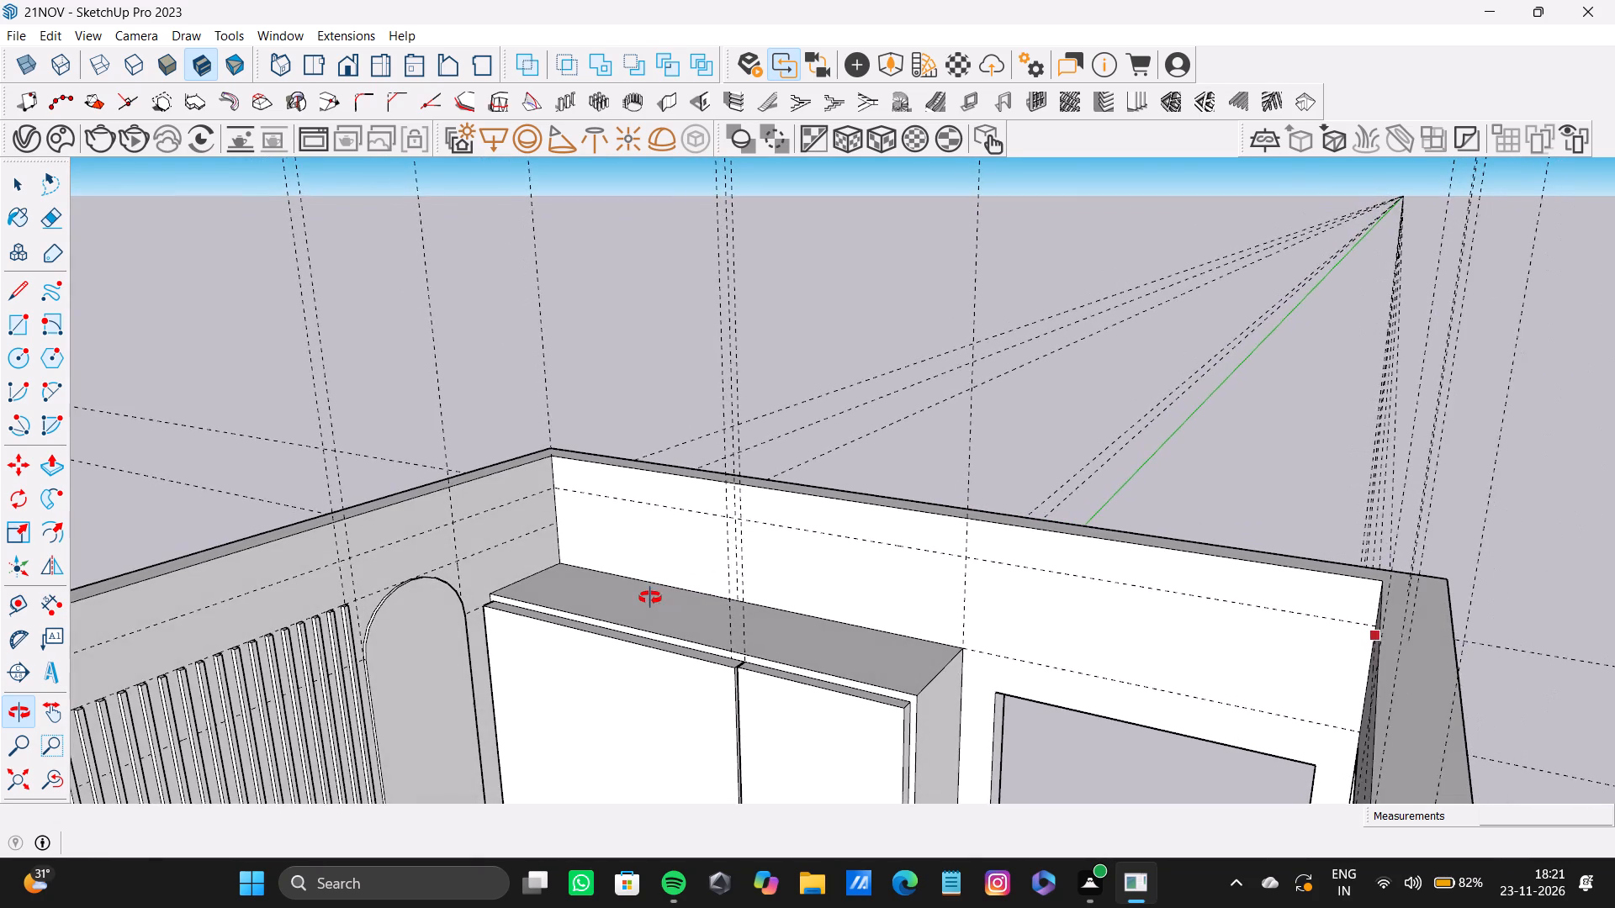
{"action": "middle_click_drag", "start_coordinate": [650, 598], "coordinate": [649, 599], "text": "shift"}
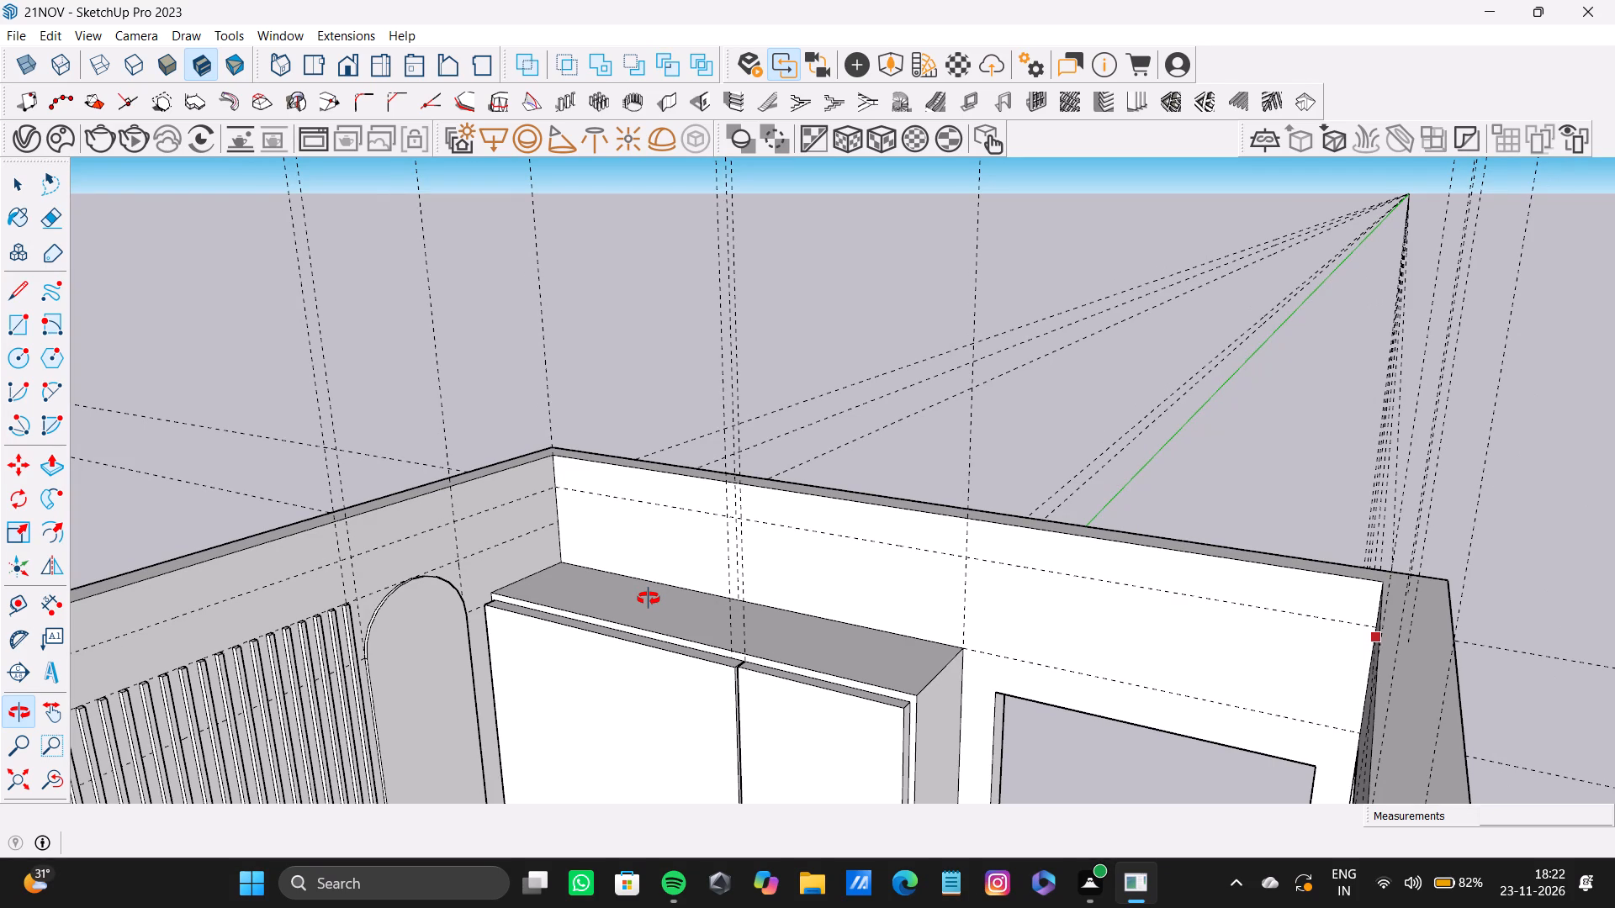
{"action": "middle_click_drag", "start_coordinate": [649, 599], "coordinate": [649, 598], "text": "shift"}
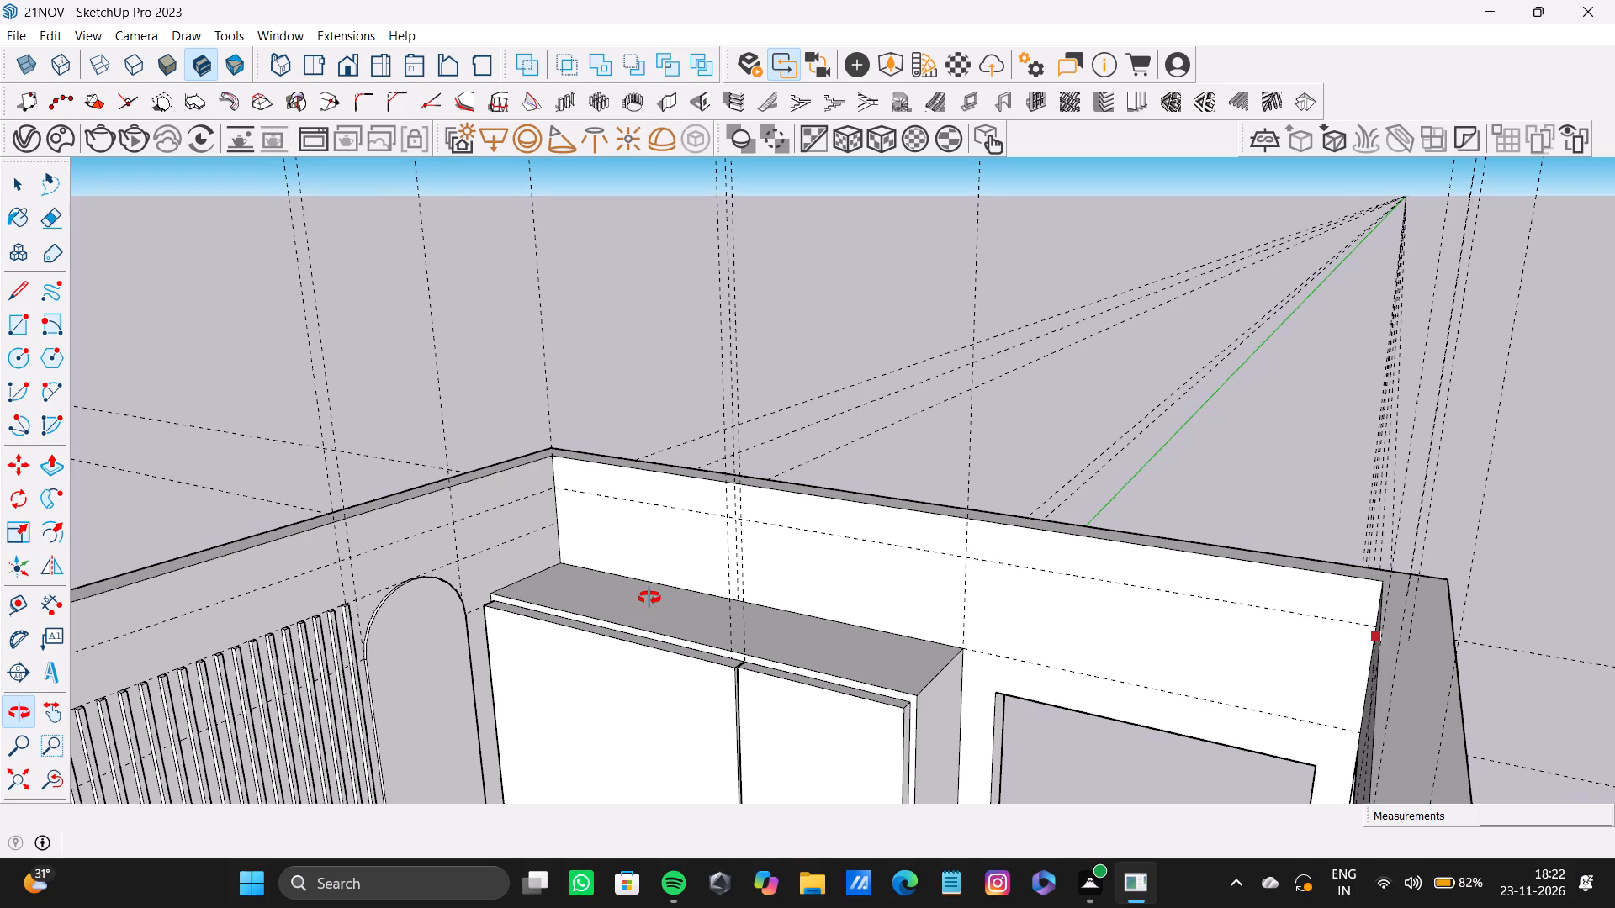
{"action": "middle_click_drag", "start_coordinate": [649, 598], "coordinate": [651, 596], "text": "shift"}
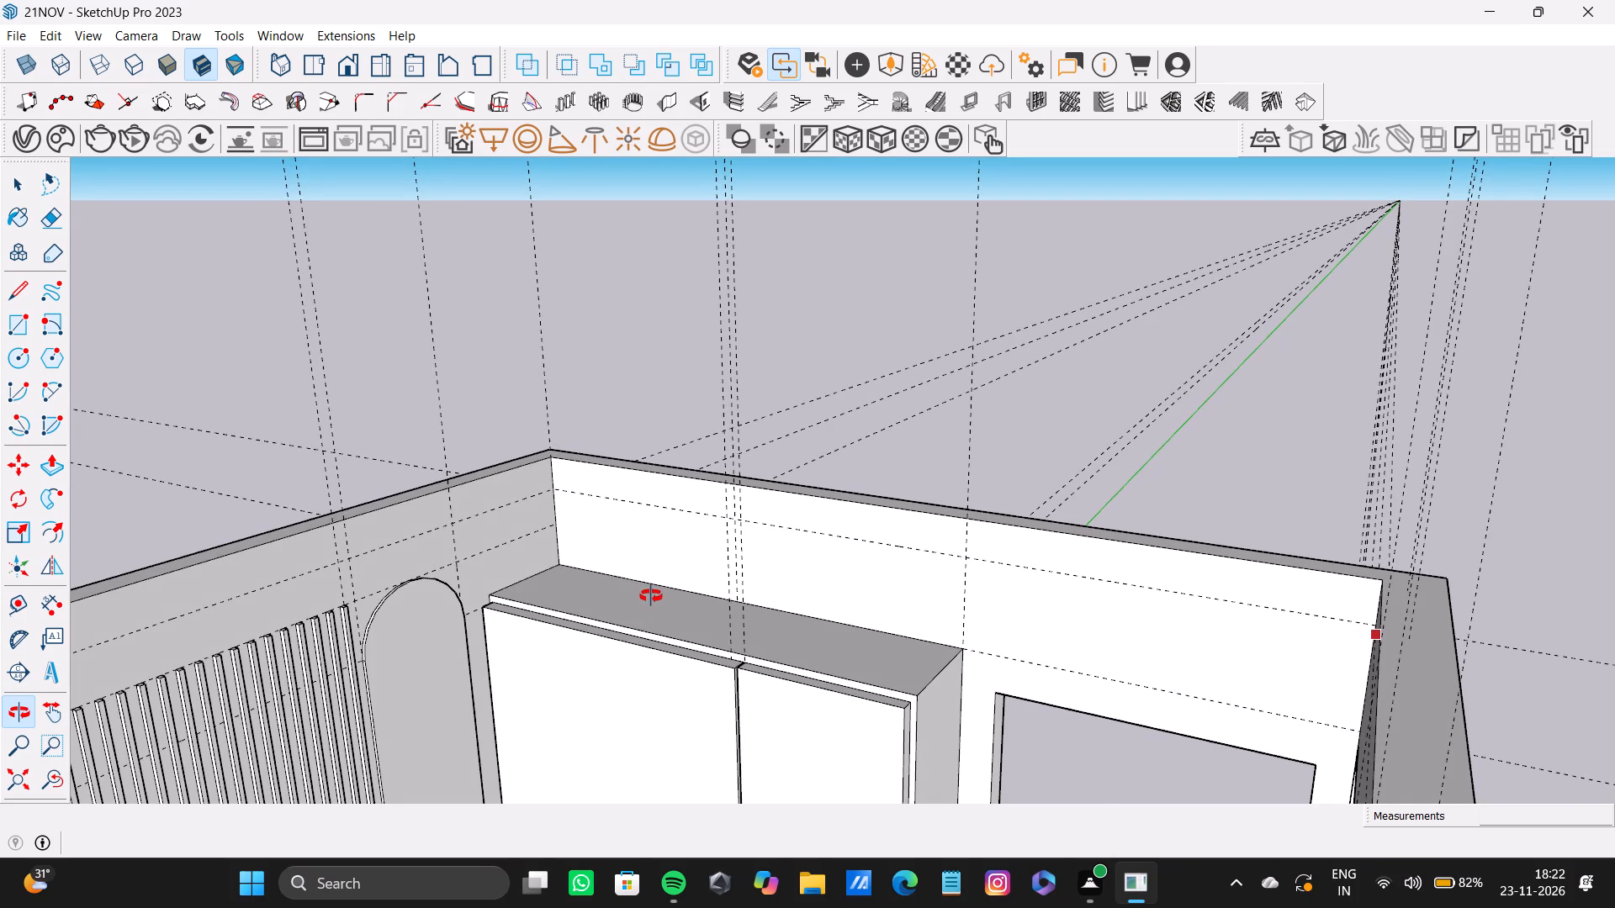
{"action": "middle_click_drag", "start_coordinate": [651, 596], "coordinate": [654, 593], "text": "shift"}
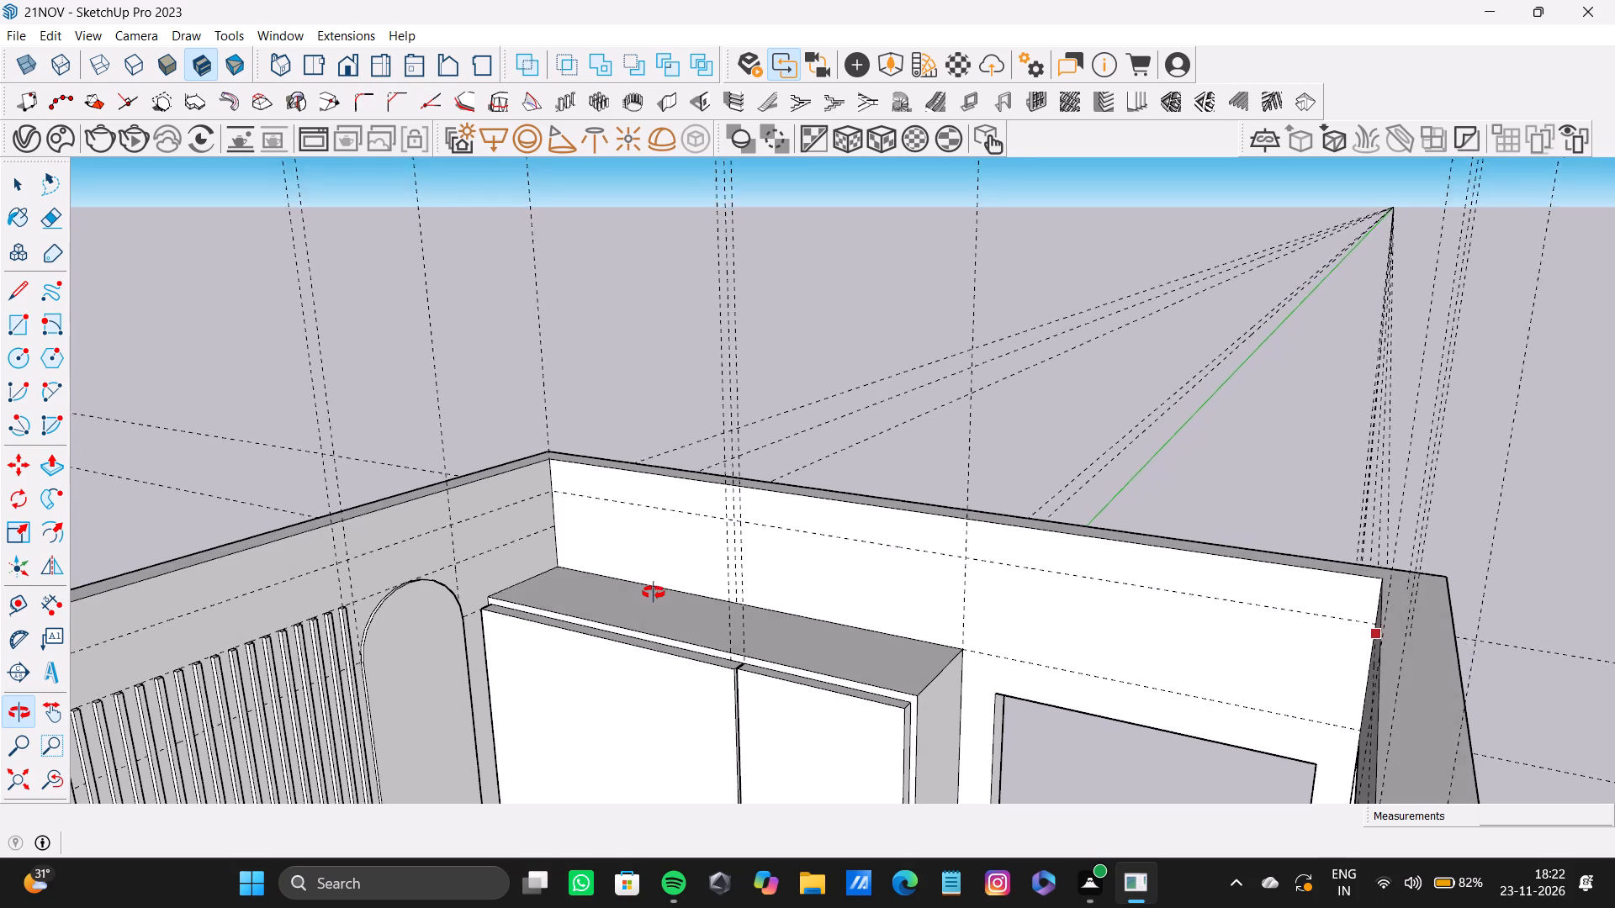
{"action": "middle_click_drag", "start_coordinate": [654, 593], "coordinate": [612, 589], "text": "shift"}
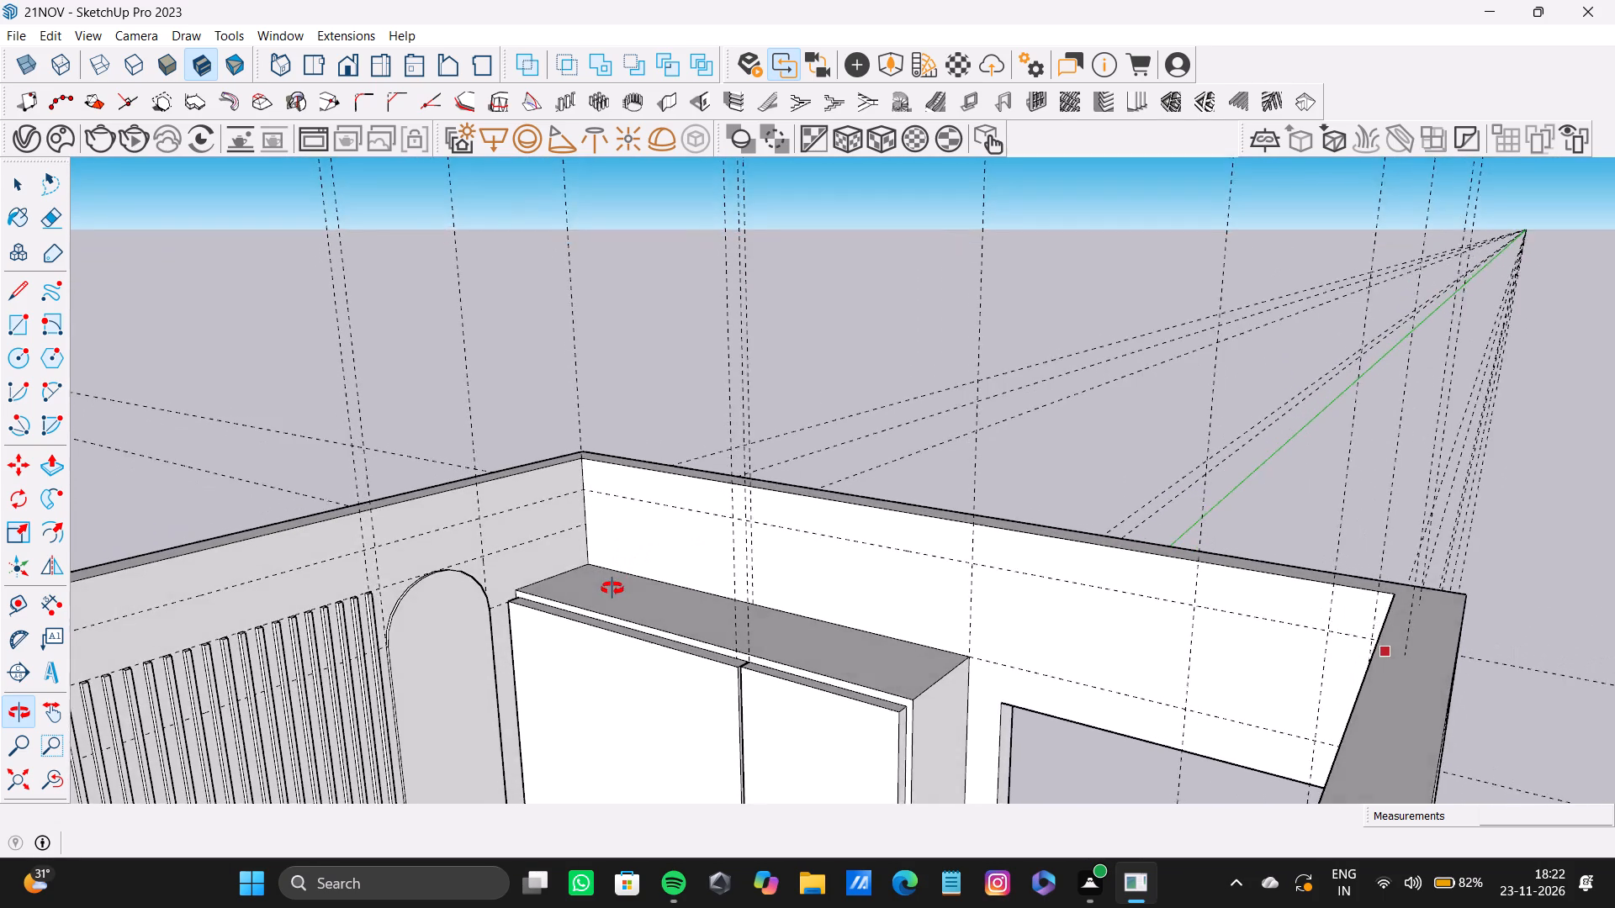
Draw a line about 8' 3" long along the 5" guide on the slatted-panel wall, ending at the wardrobe wall corner.
{"action": "middle_click_drag", "start_coordinate": [612, 589], "coordinate": [661, 593], "text": "shift"}
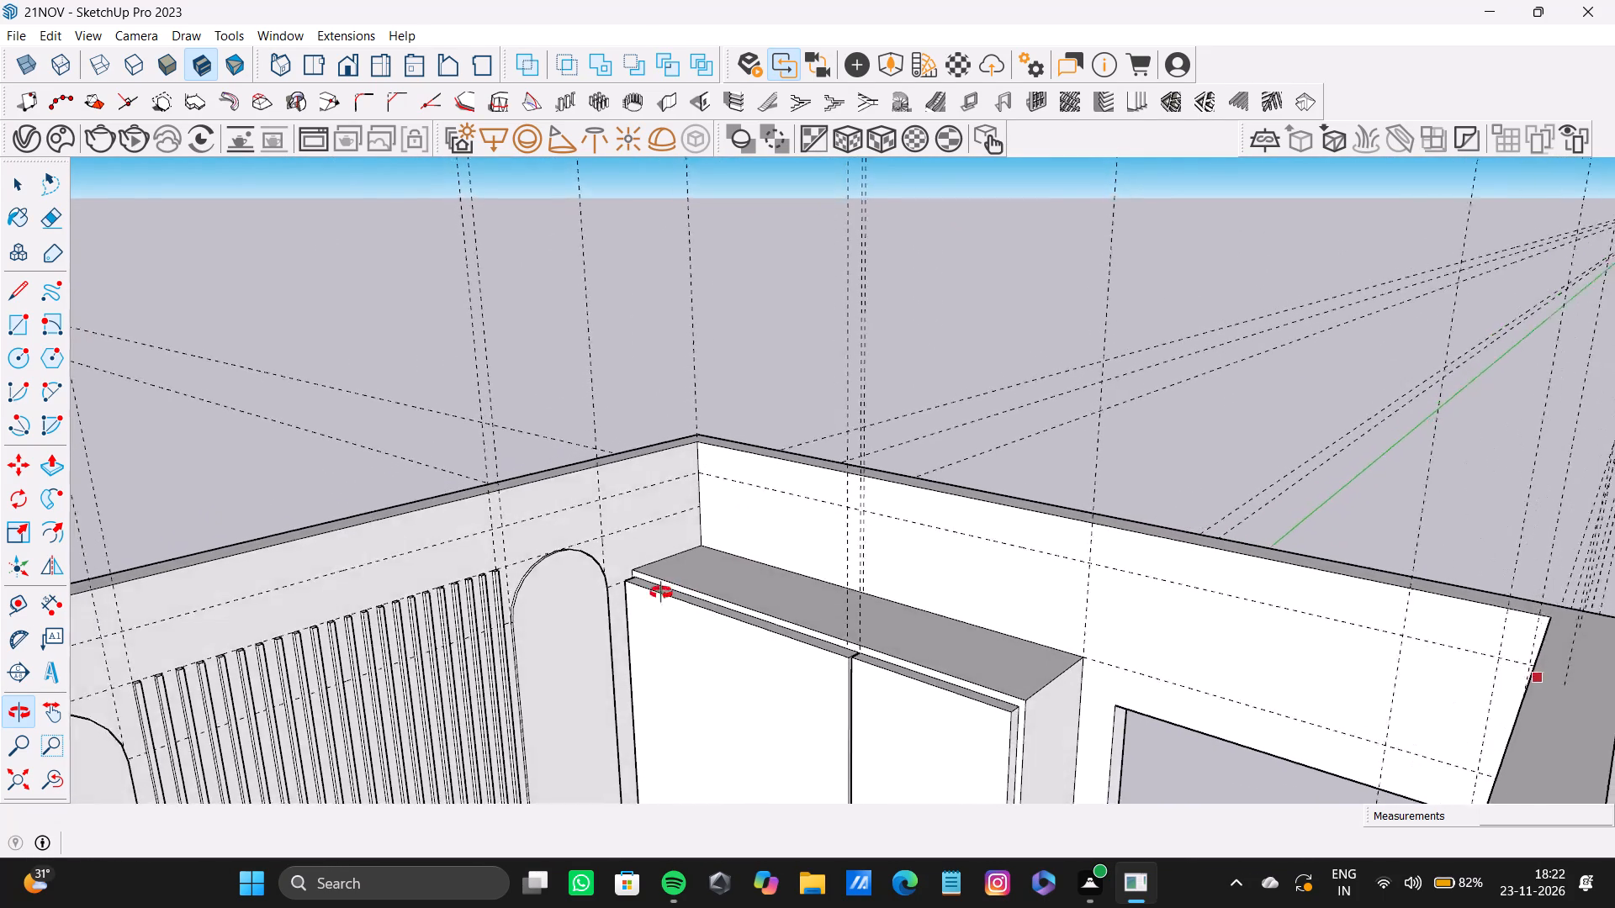
{"action": "middle_click_drag", "start_coordinate": [661, 593], "coordinate": [606, 544], "text": "shift"}
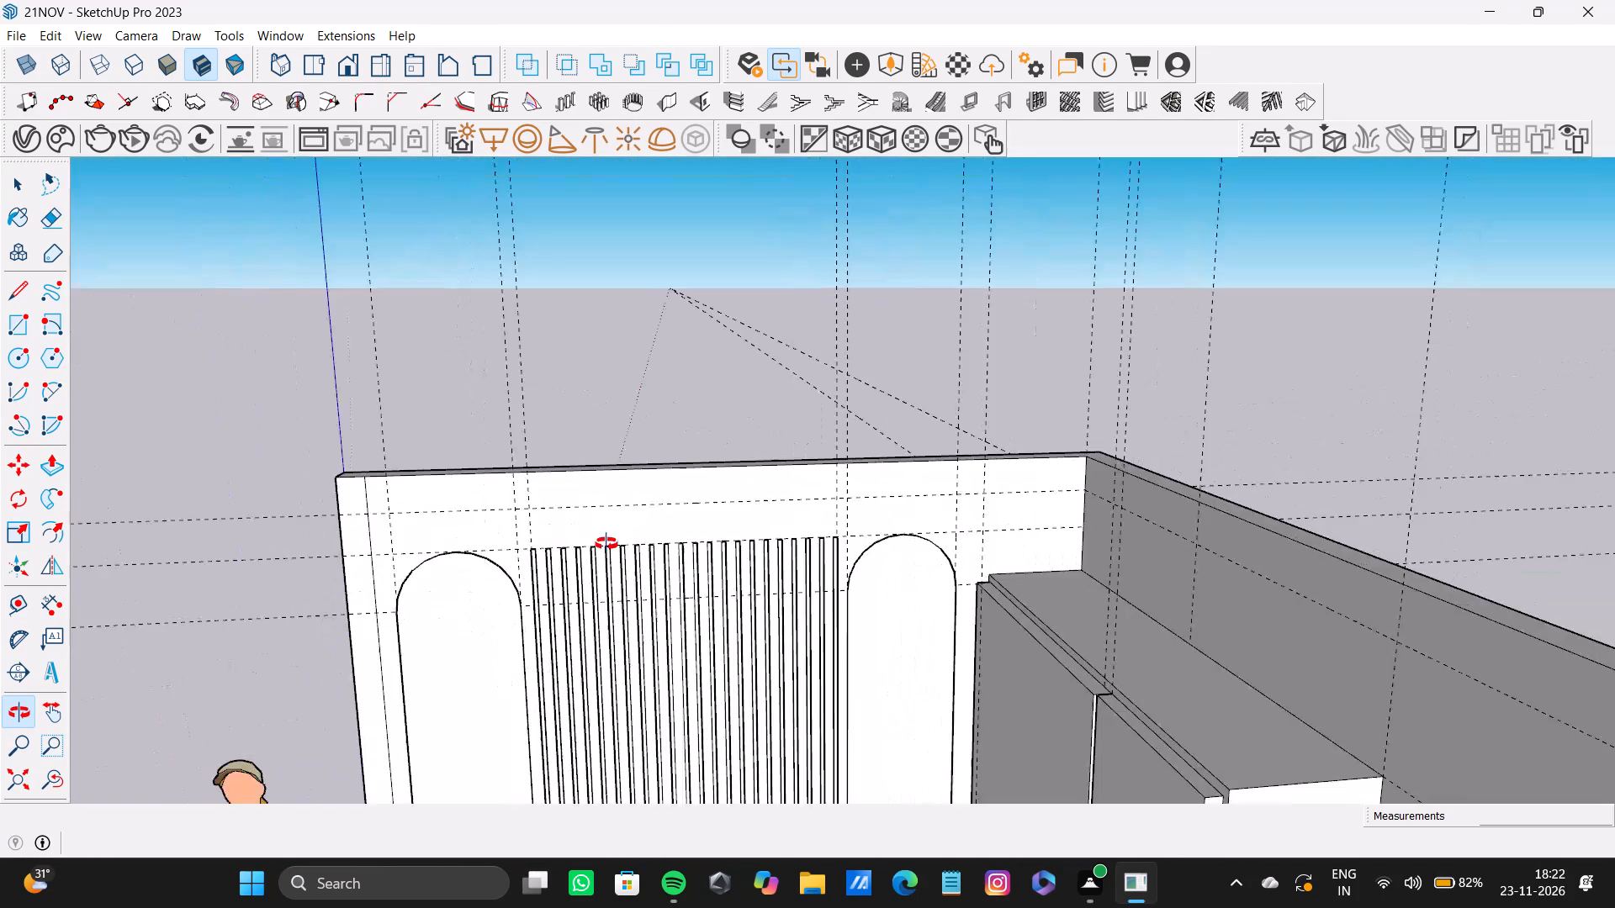
{"action": "middle_click_drag", "start_coordinate": [606, 544], "coordinate": [606, 544], "text": "shift"}
{"action": "key", "text": "l"}
{"action": "scroll", "coordinate": [410, 550], "scroll_direction": "up", "scroll_amount": 4}
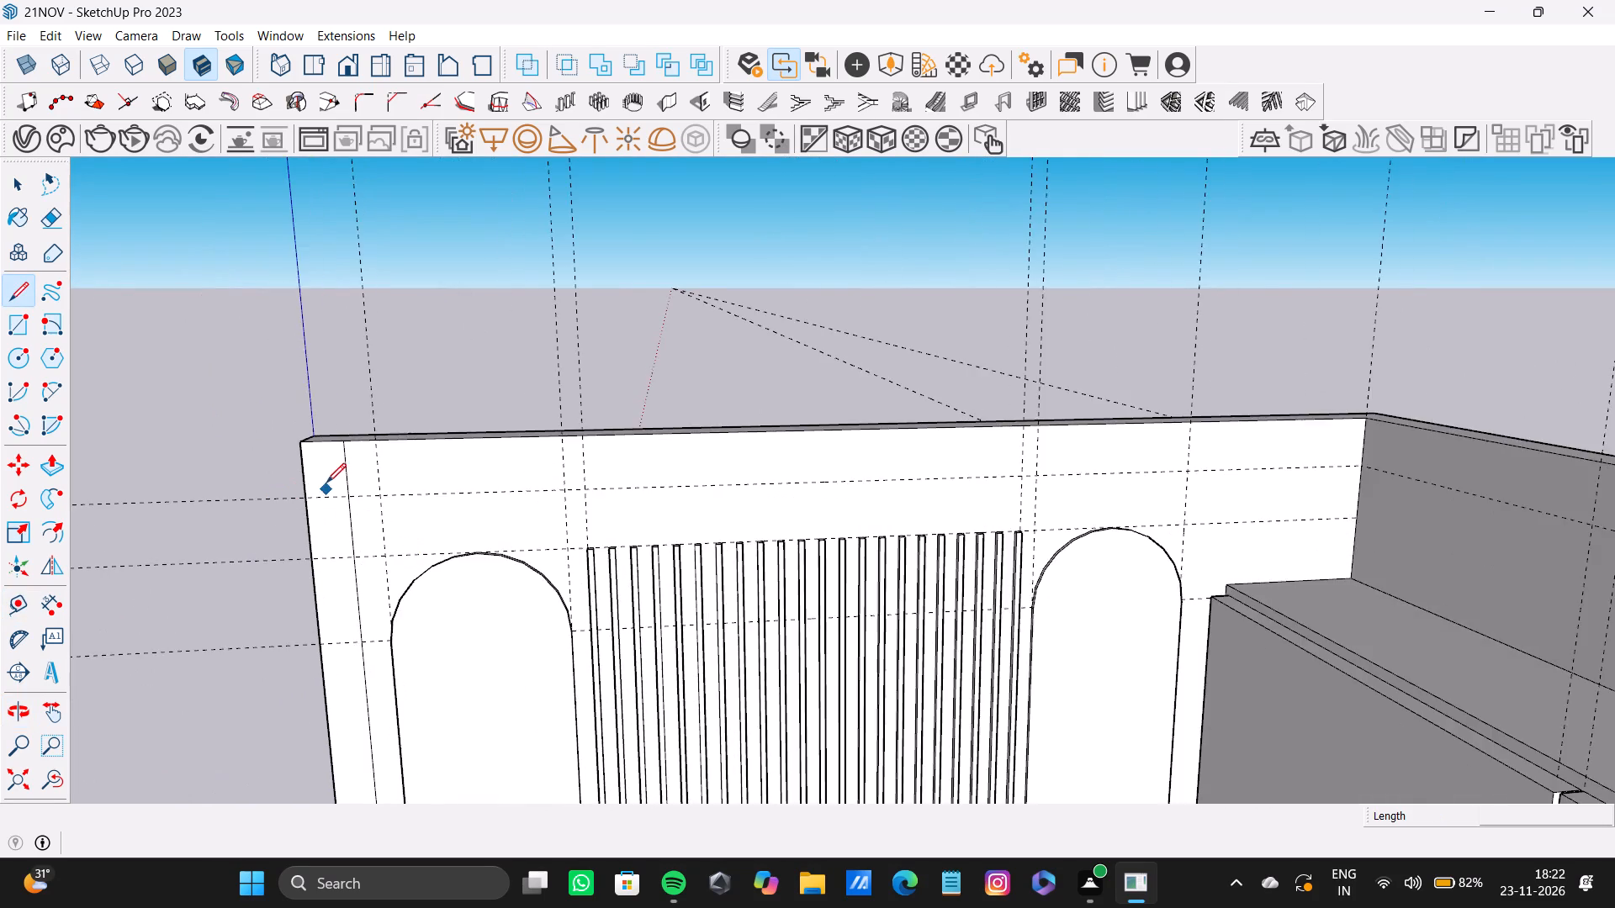
{"action": "scroll", "coordinate": [326, 483], "scroll_direction": "up", "scroll_amount": 6}
{"action": "left_click", "coordinate": [352, 504]}
{"action": "scroll", "coordinate": [725, 495], "scroll_direction": "down", "scroll_amount": 3}
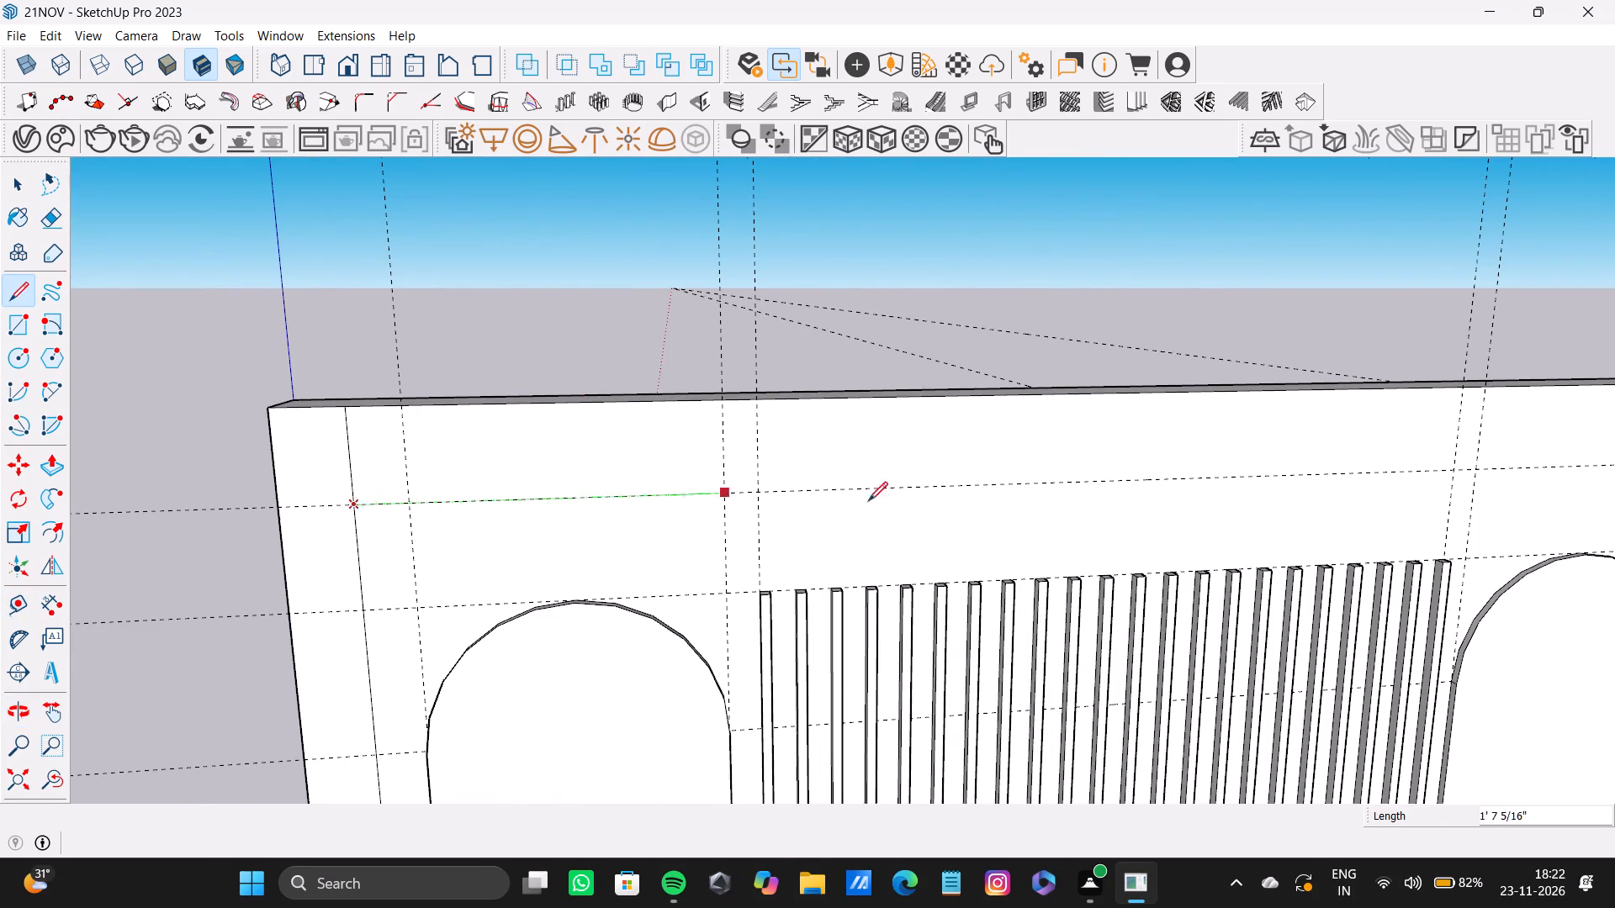
{"action": "scroll", "coordinate": [868, 501], "scroll_direction": "down", "scroll_amount": 6}
{"action": "middle_click_drag", "start_coordinate": [1027, 525], "coordinate": [658, 488], "text": "shift"}
{"action": "scroll", "coordinate": [1023, 480], "scroll_direction": "up", "scroll_amount": 4}
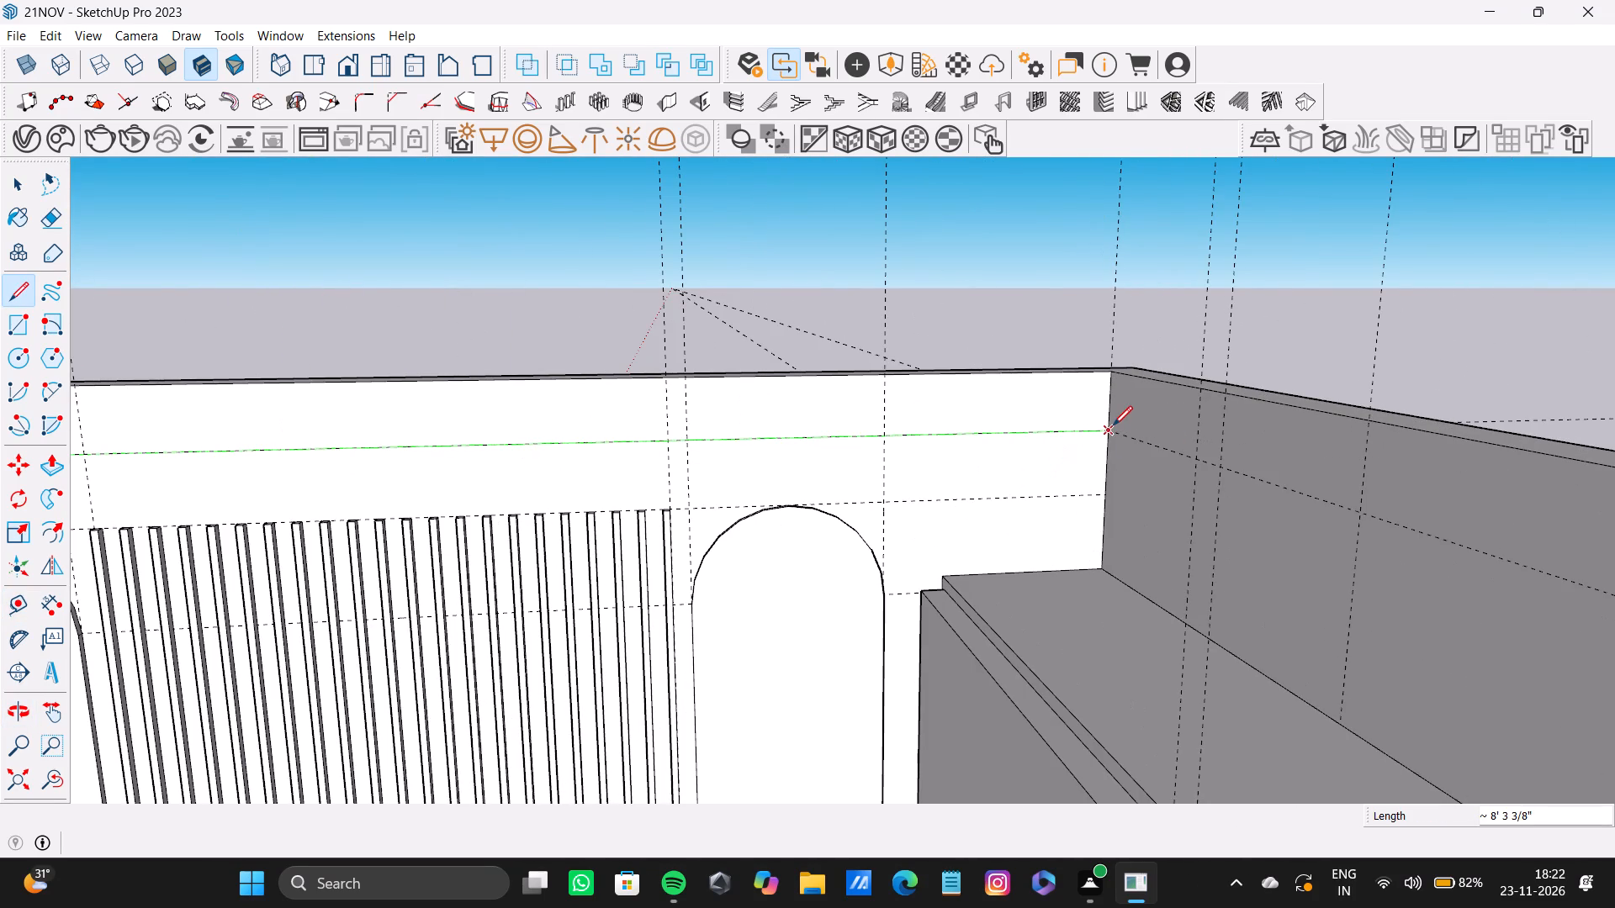
{"action": "left_click", "coordinate": [1113, 425]}
Draw a line along the 5" guide on the wall behind the wardrobe, from one inside corner to the other.
{"action": "scroll", "coordinate": [789, 441], "scroll_direction": "down", "scroll_amount": 5}
{"action": "middle_click_drag", "start_coordinate": [755, 468], "coordinate": [1087, 660]}
{"action": "scroll", "coordinate": [932, 549], "scroll_direction": "up", "scroll_amount": 5}
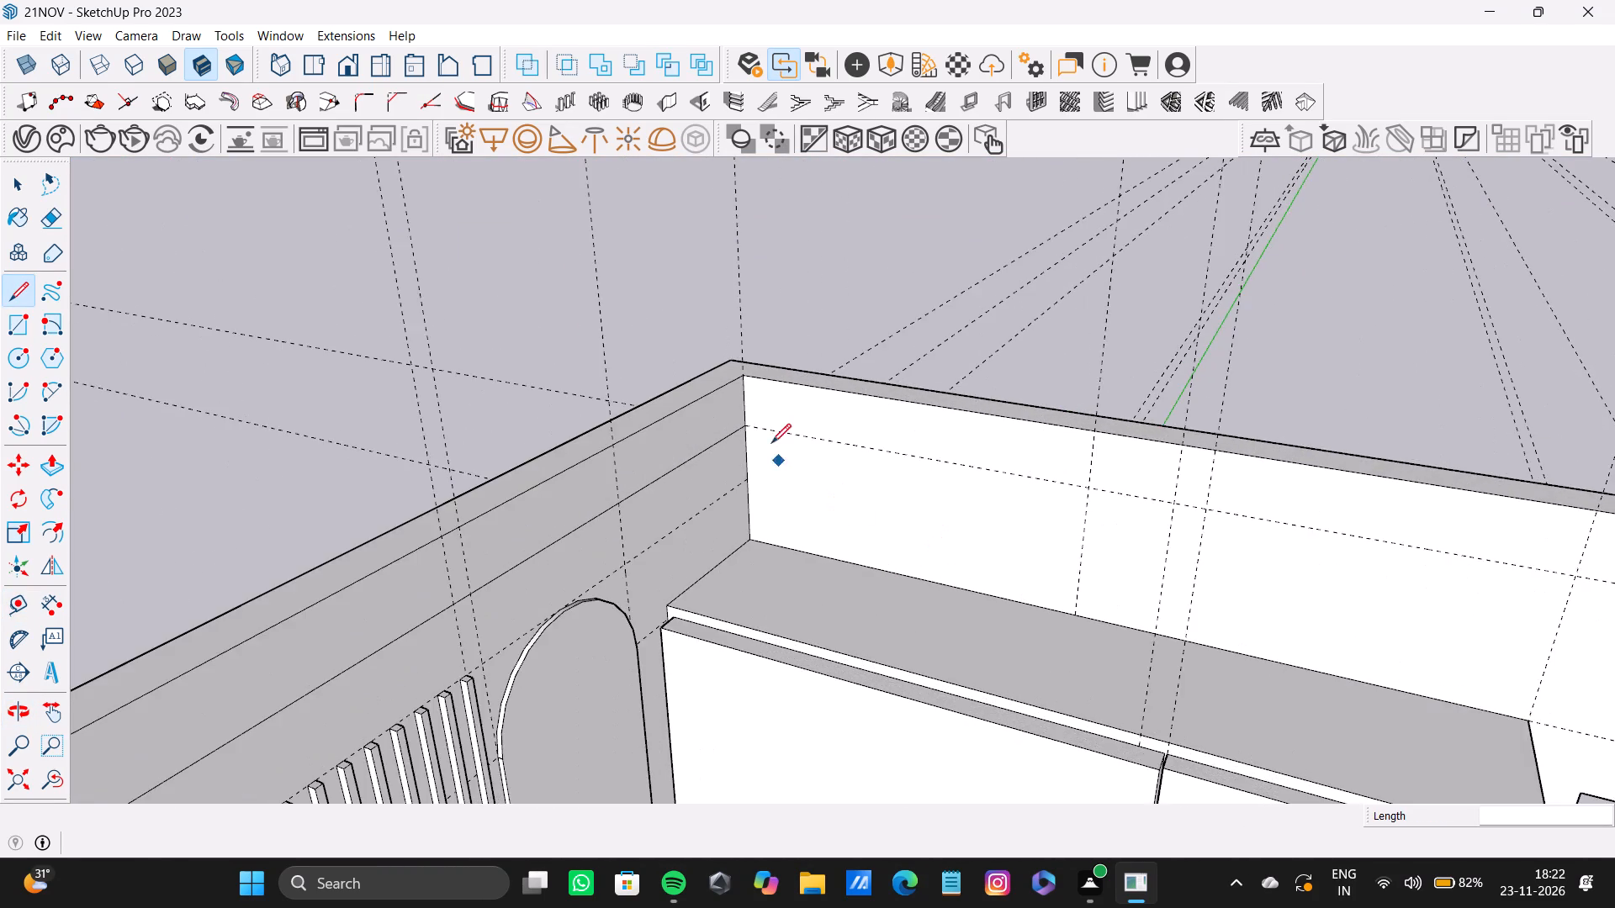
{"action": "scroll", "coordinate": [771, 443], "scroll_direction": "up", "scroll_amount": 1}
{"action": "left_click", "coordinate": [739, 412]}
{"action": "scroll", "coordinate": [1020, 412], "scroll_direction": "down", "scroll_amount": 8}
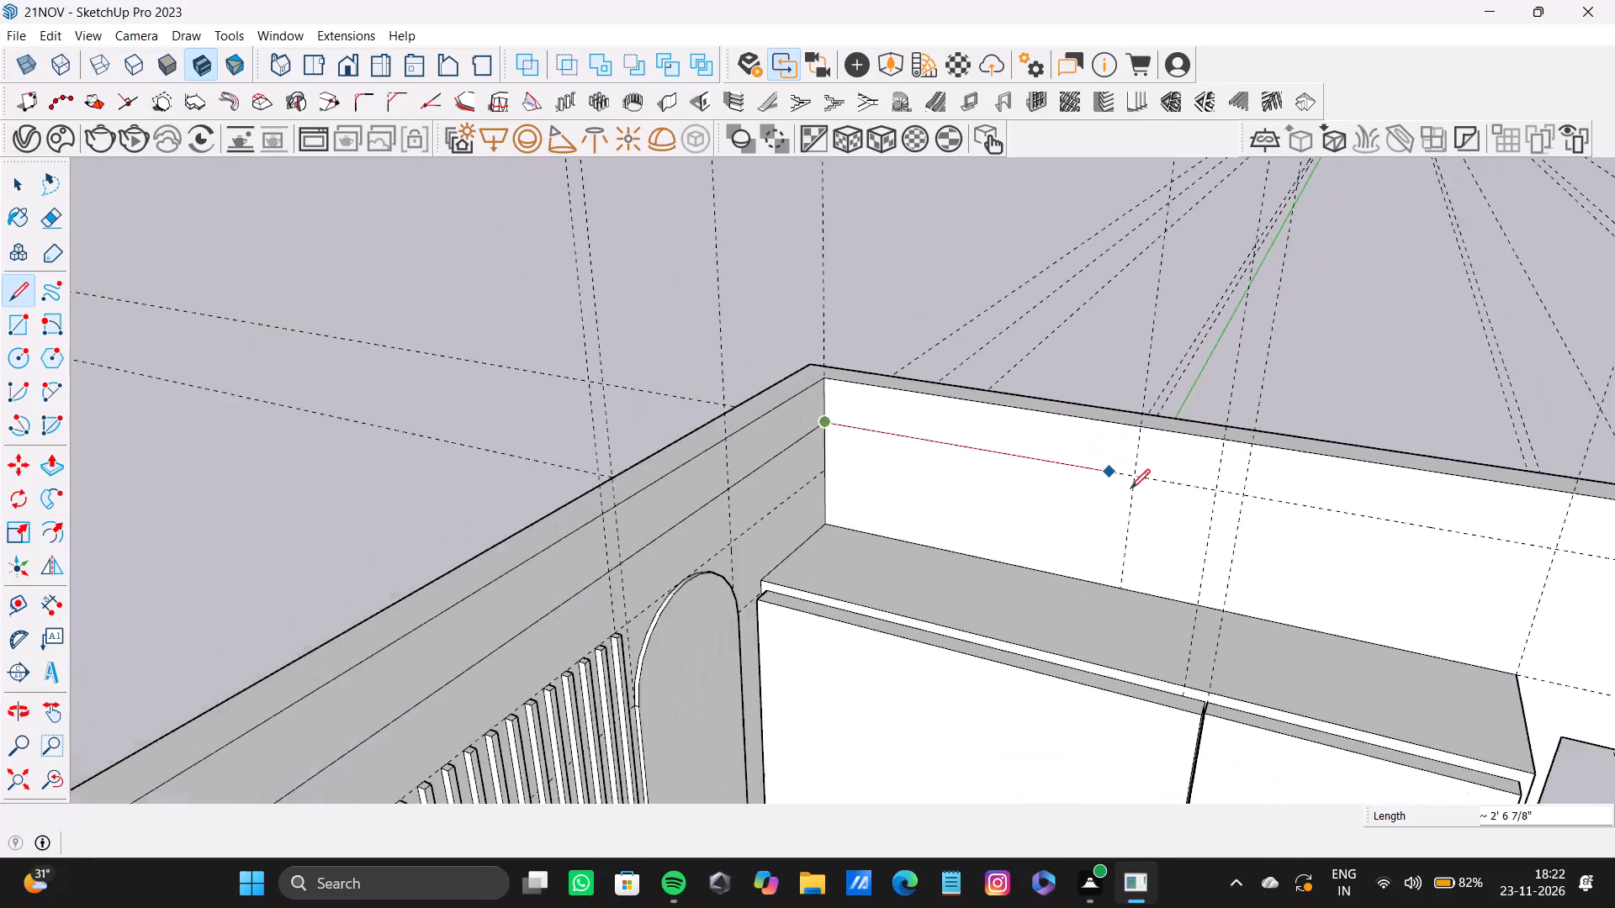
{"action": "scroll", "coordinate": [1130, 488], "scroll_direction": "down", "scroll_amount": 5}
{"action": "middle_click_drag", "start_coordinate": [1284, 531], "coordinate": [973, 447], "text": "shift"}
{"action": "scroll", "coordinate": [1015, 438], "scroll_direction": "up", "scroll_amount": 4}
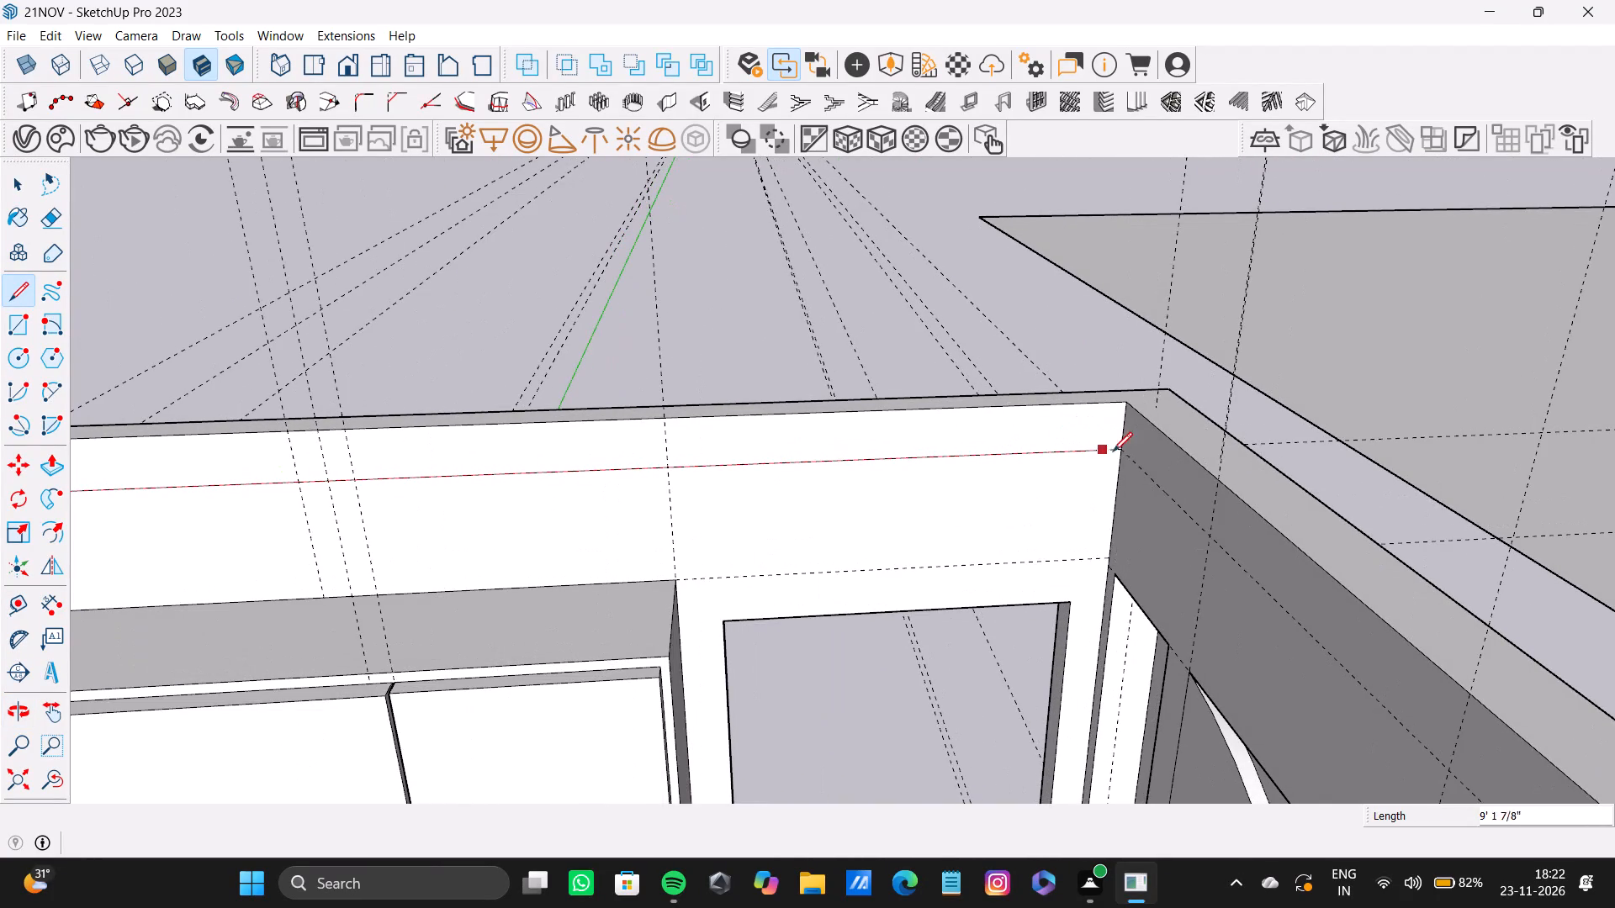
{"action": "left_click", "coordinate": [1121, 452]}
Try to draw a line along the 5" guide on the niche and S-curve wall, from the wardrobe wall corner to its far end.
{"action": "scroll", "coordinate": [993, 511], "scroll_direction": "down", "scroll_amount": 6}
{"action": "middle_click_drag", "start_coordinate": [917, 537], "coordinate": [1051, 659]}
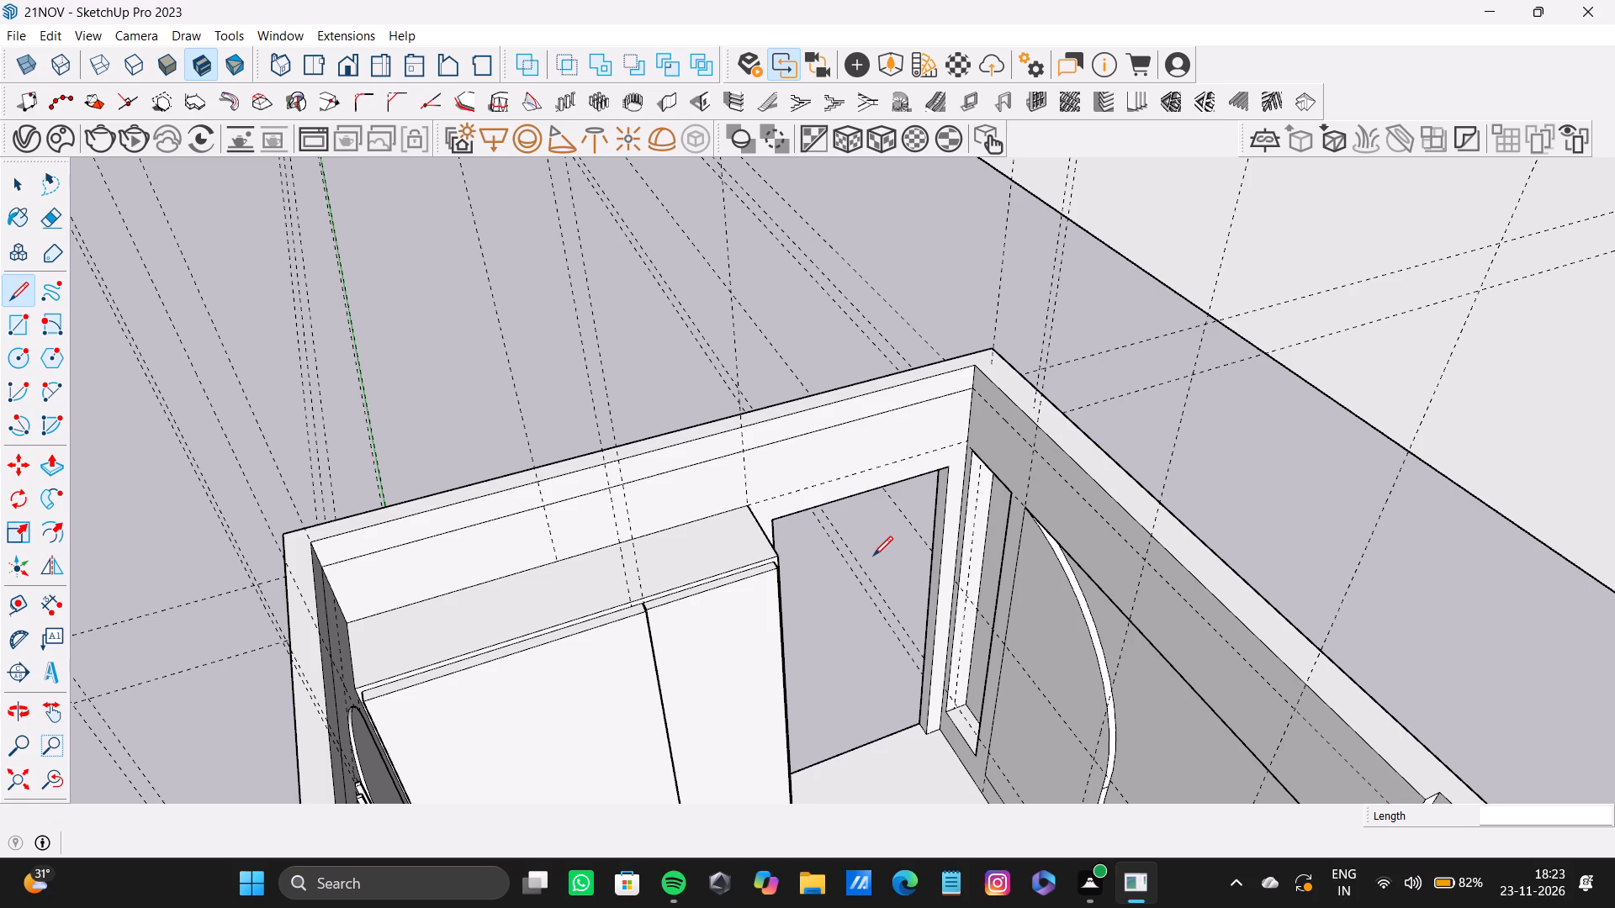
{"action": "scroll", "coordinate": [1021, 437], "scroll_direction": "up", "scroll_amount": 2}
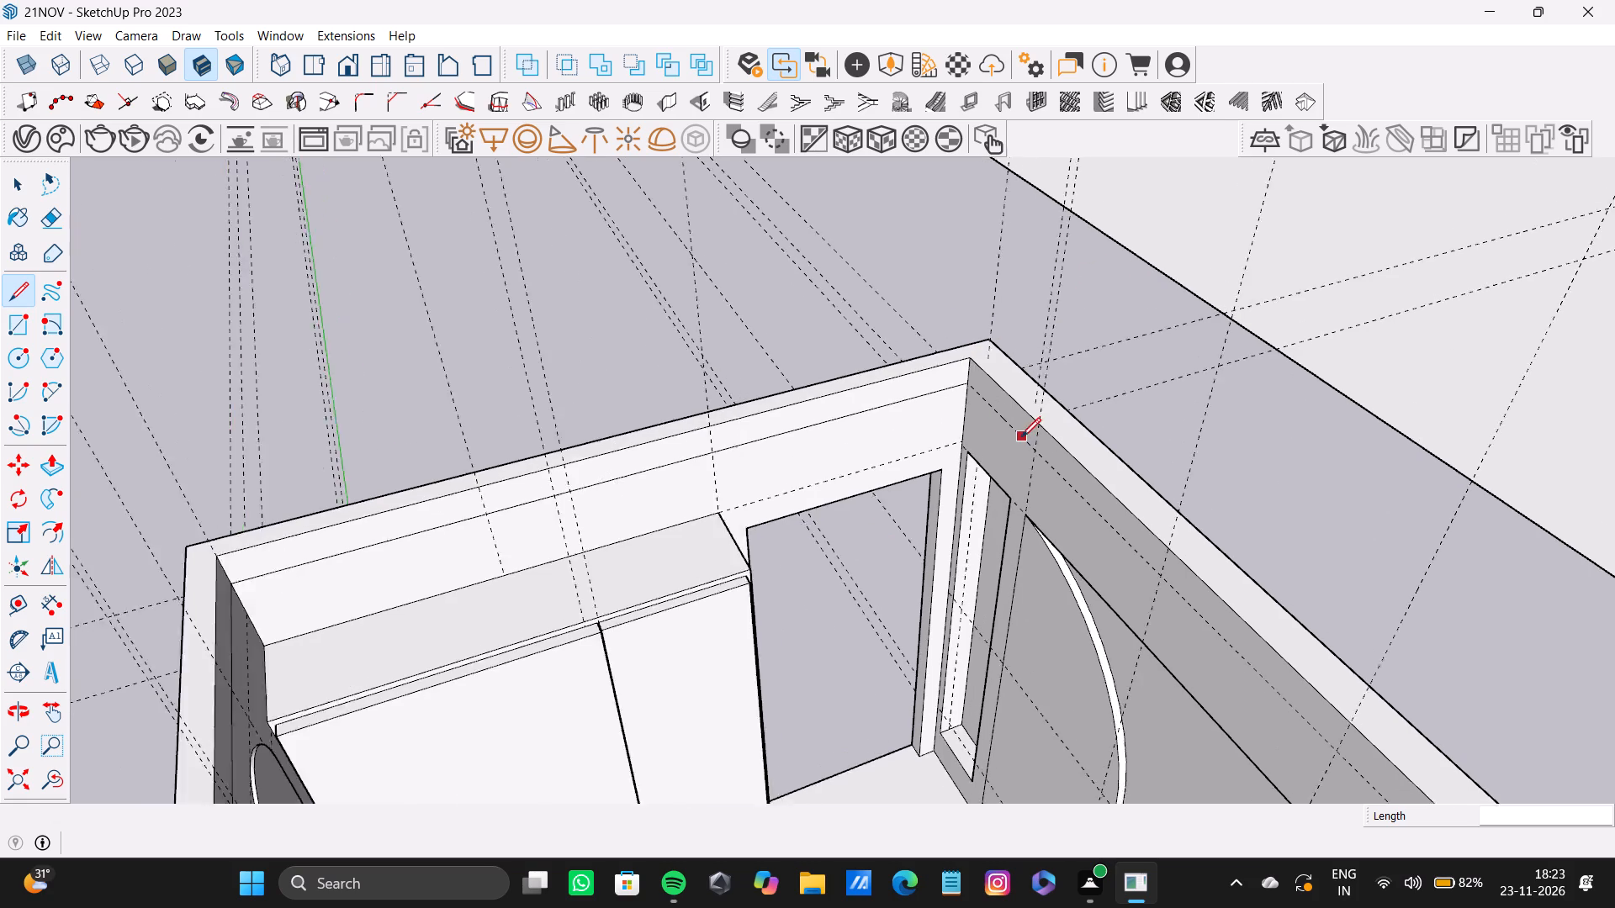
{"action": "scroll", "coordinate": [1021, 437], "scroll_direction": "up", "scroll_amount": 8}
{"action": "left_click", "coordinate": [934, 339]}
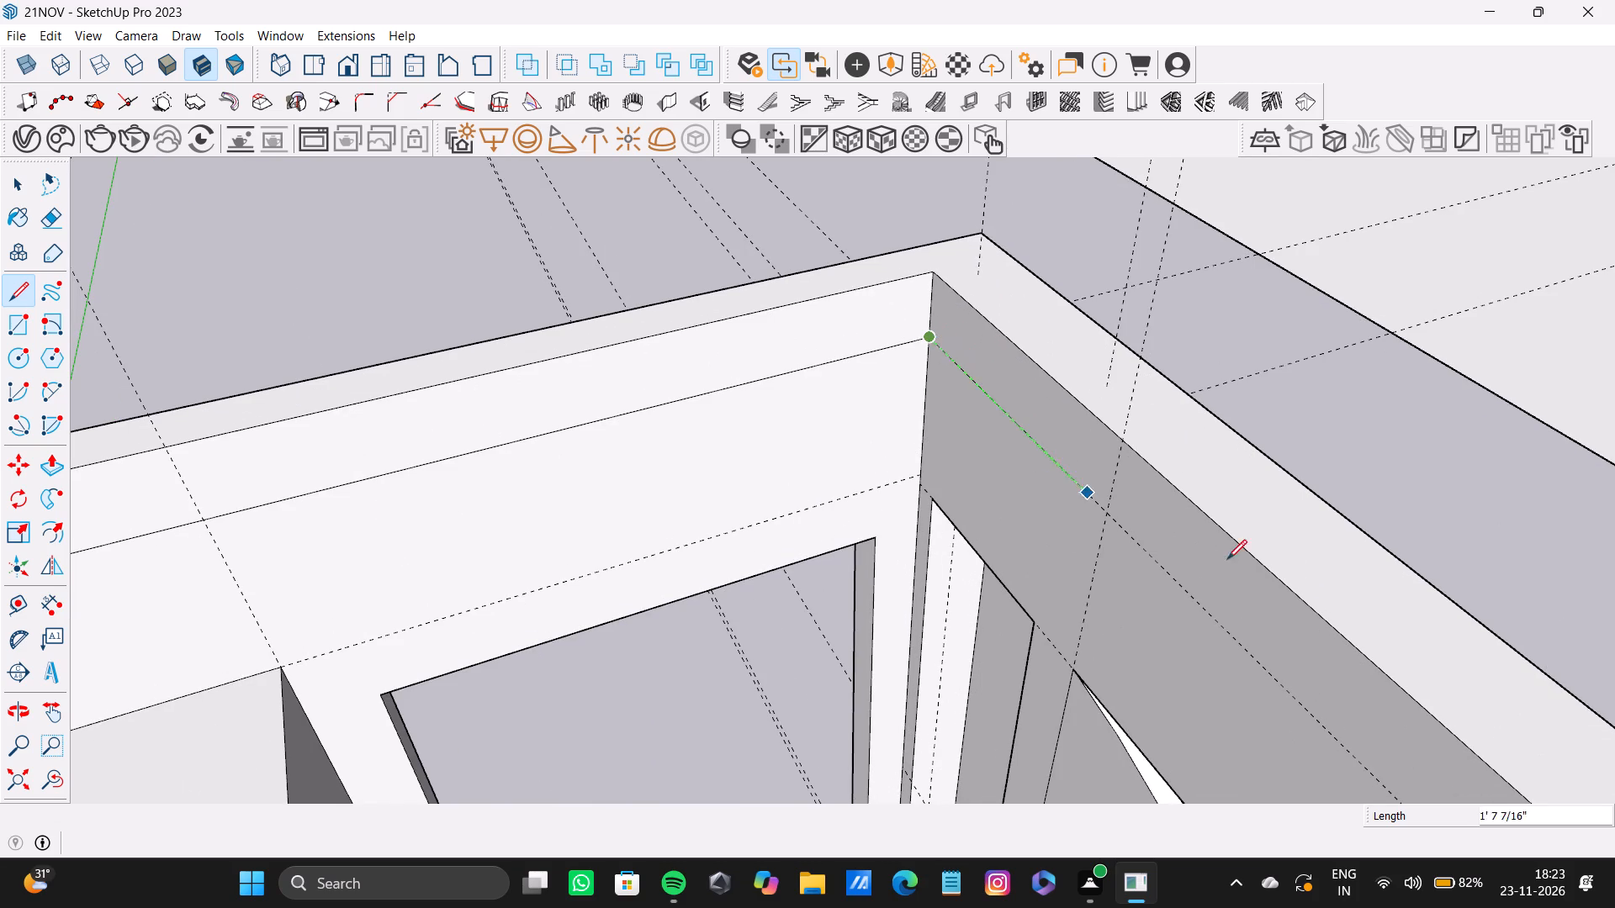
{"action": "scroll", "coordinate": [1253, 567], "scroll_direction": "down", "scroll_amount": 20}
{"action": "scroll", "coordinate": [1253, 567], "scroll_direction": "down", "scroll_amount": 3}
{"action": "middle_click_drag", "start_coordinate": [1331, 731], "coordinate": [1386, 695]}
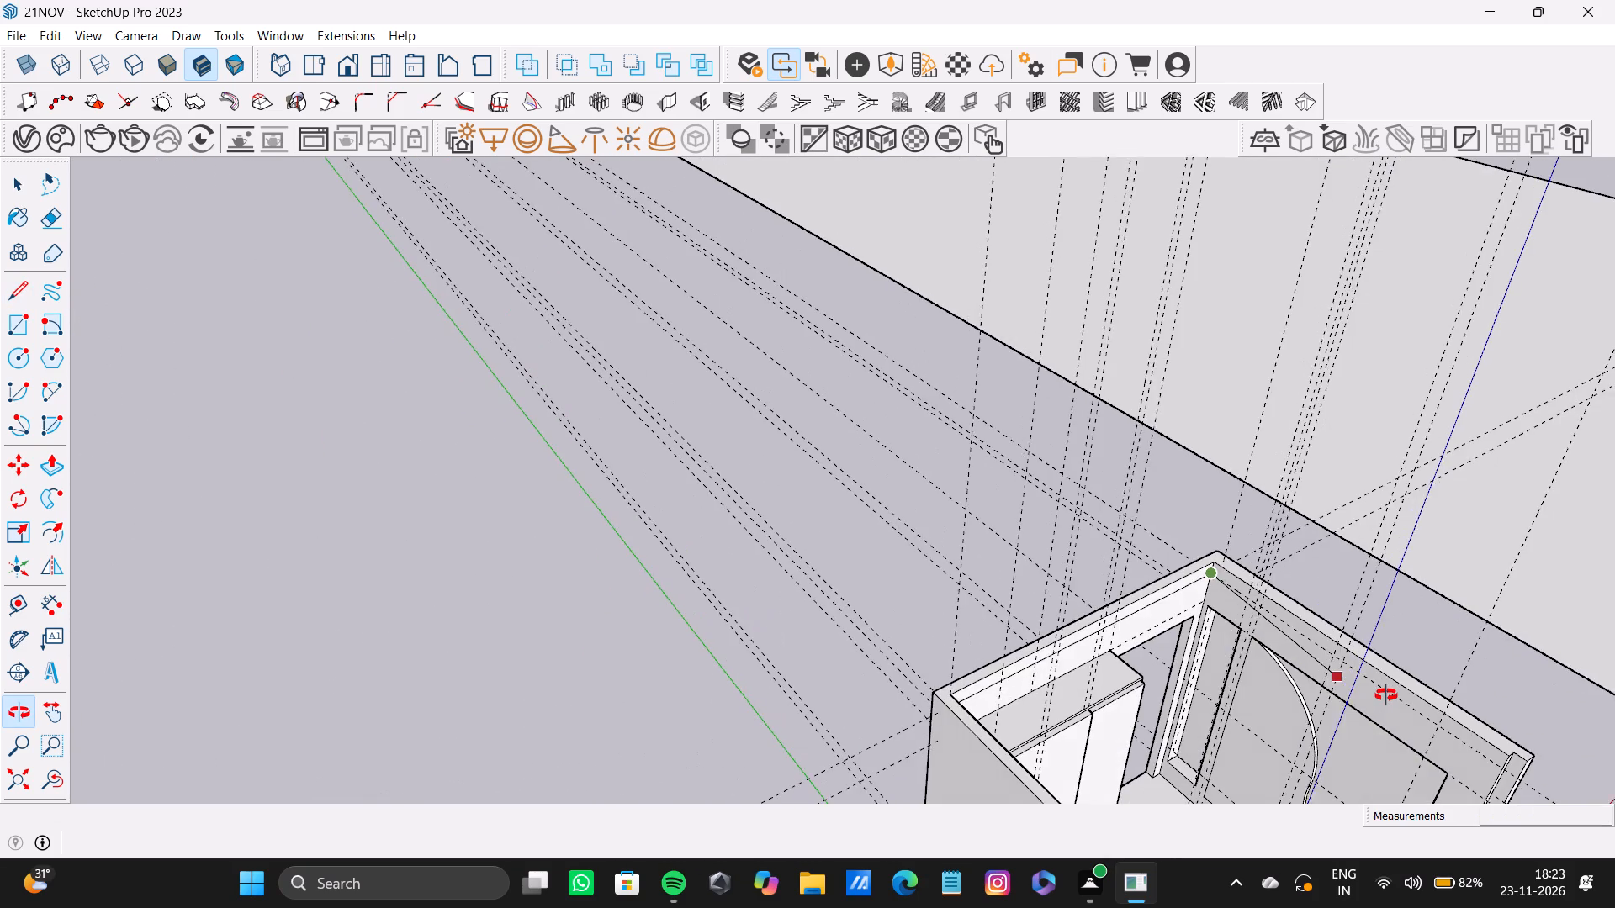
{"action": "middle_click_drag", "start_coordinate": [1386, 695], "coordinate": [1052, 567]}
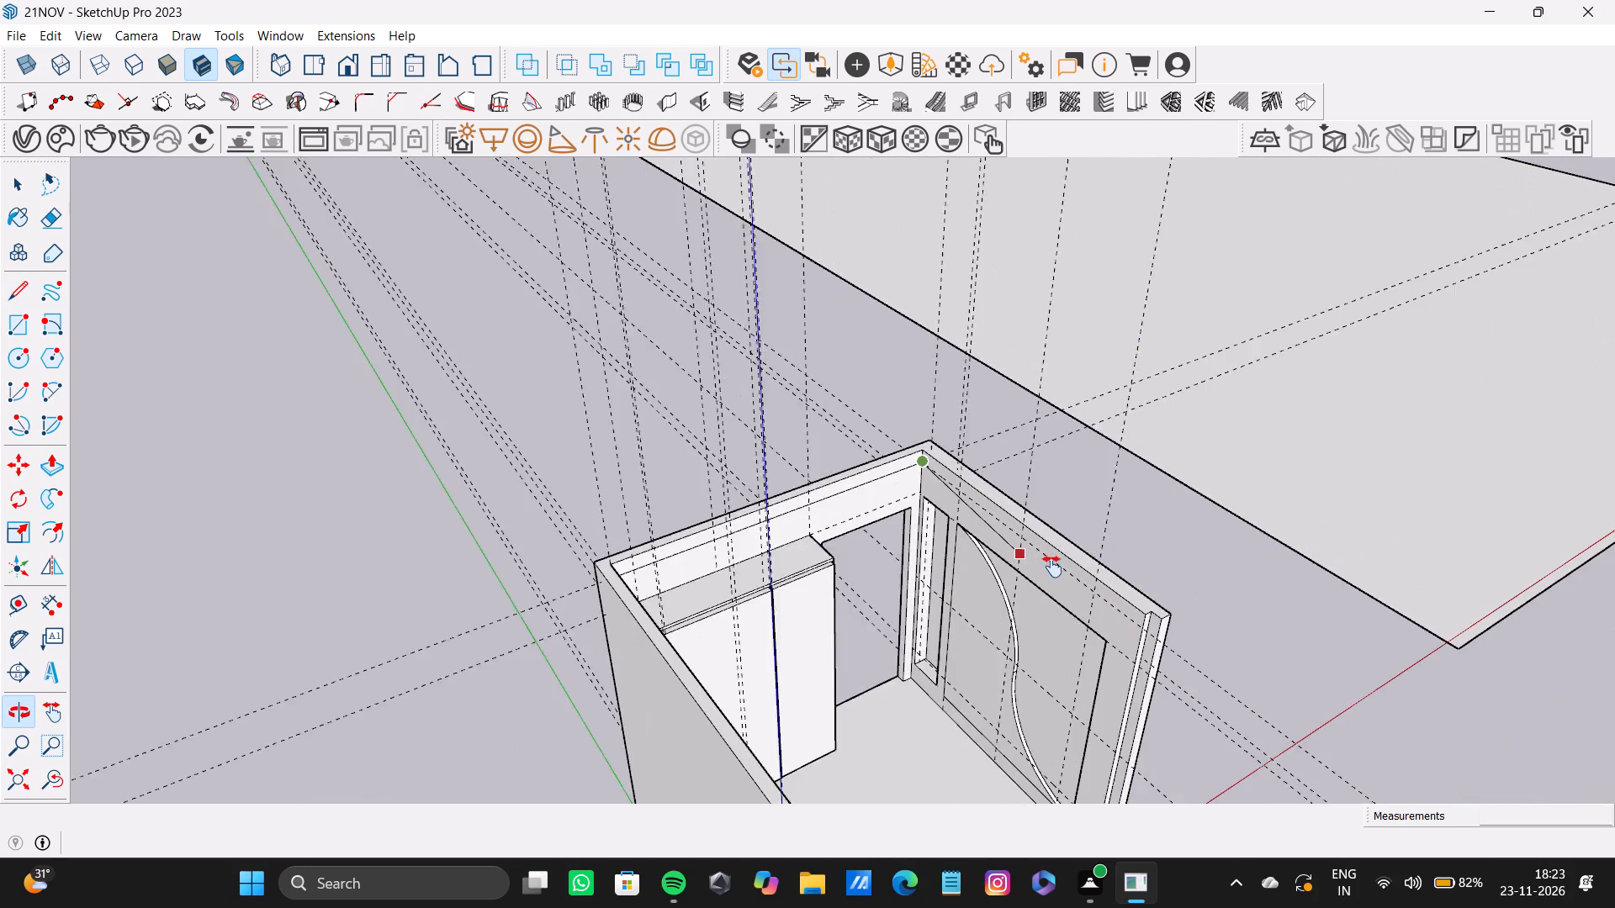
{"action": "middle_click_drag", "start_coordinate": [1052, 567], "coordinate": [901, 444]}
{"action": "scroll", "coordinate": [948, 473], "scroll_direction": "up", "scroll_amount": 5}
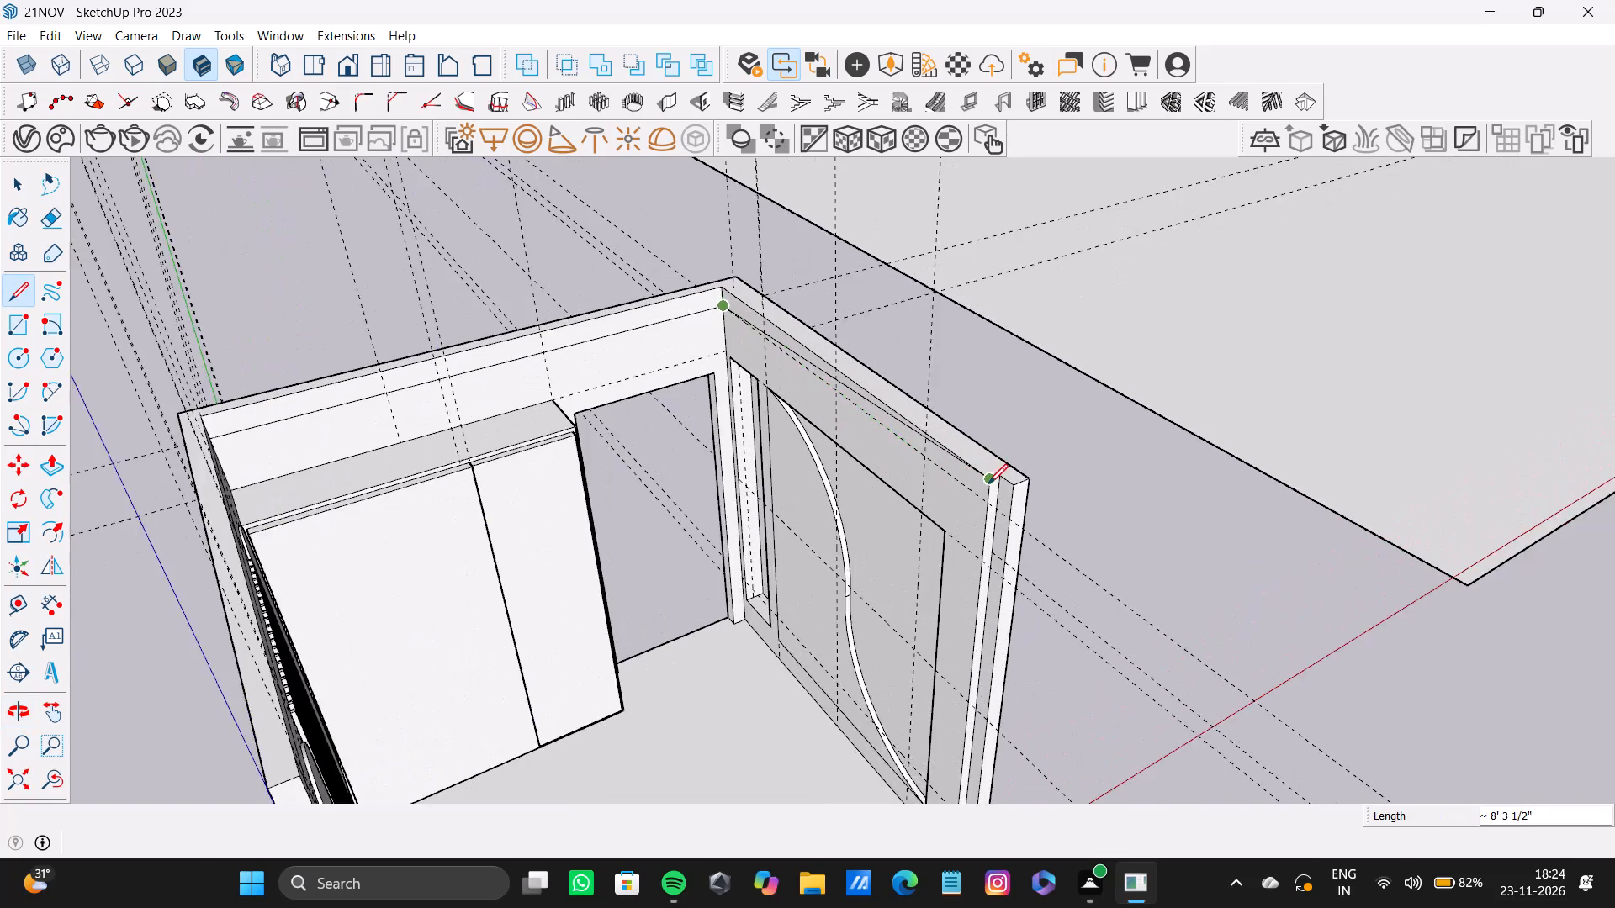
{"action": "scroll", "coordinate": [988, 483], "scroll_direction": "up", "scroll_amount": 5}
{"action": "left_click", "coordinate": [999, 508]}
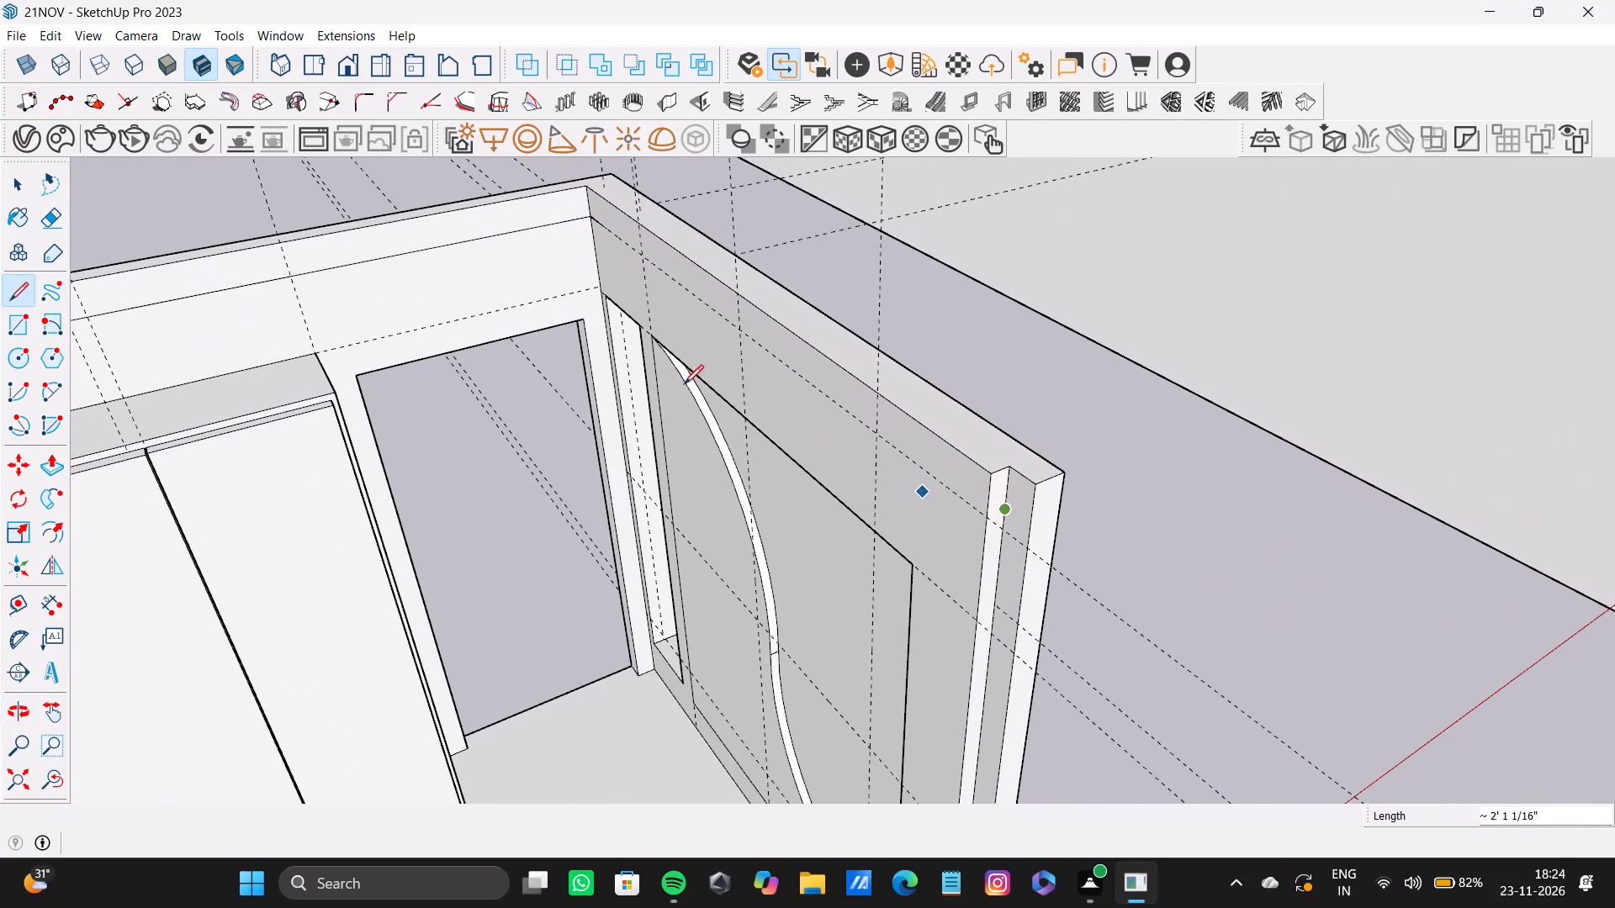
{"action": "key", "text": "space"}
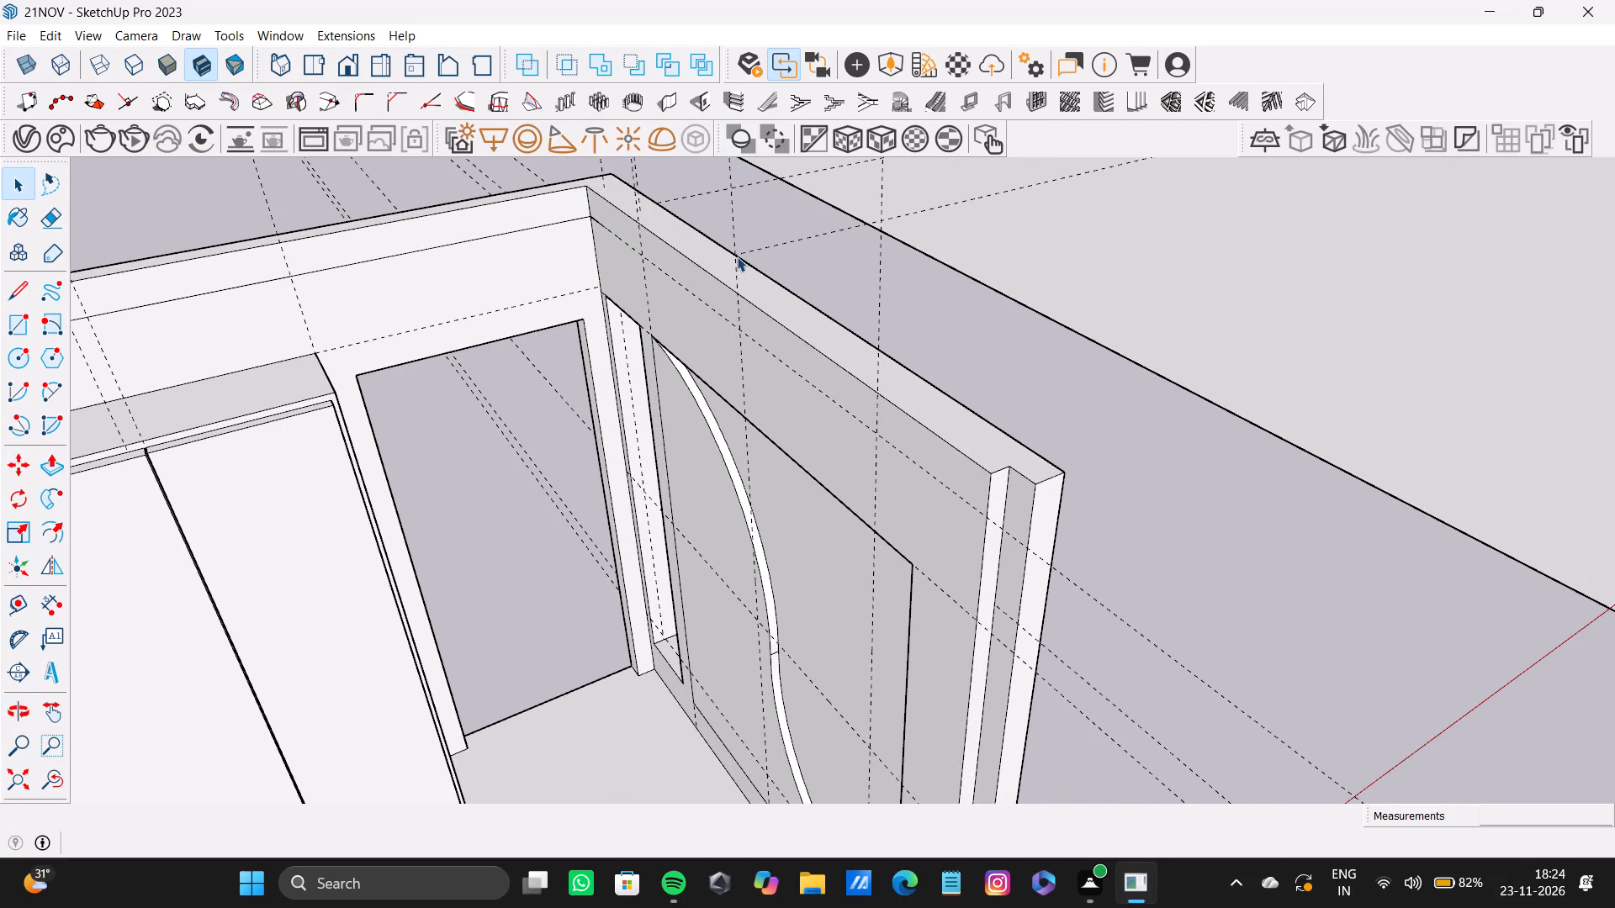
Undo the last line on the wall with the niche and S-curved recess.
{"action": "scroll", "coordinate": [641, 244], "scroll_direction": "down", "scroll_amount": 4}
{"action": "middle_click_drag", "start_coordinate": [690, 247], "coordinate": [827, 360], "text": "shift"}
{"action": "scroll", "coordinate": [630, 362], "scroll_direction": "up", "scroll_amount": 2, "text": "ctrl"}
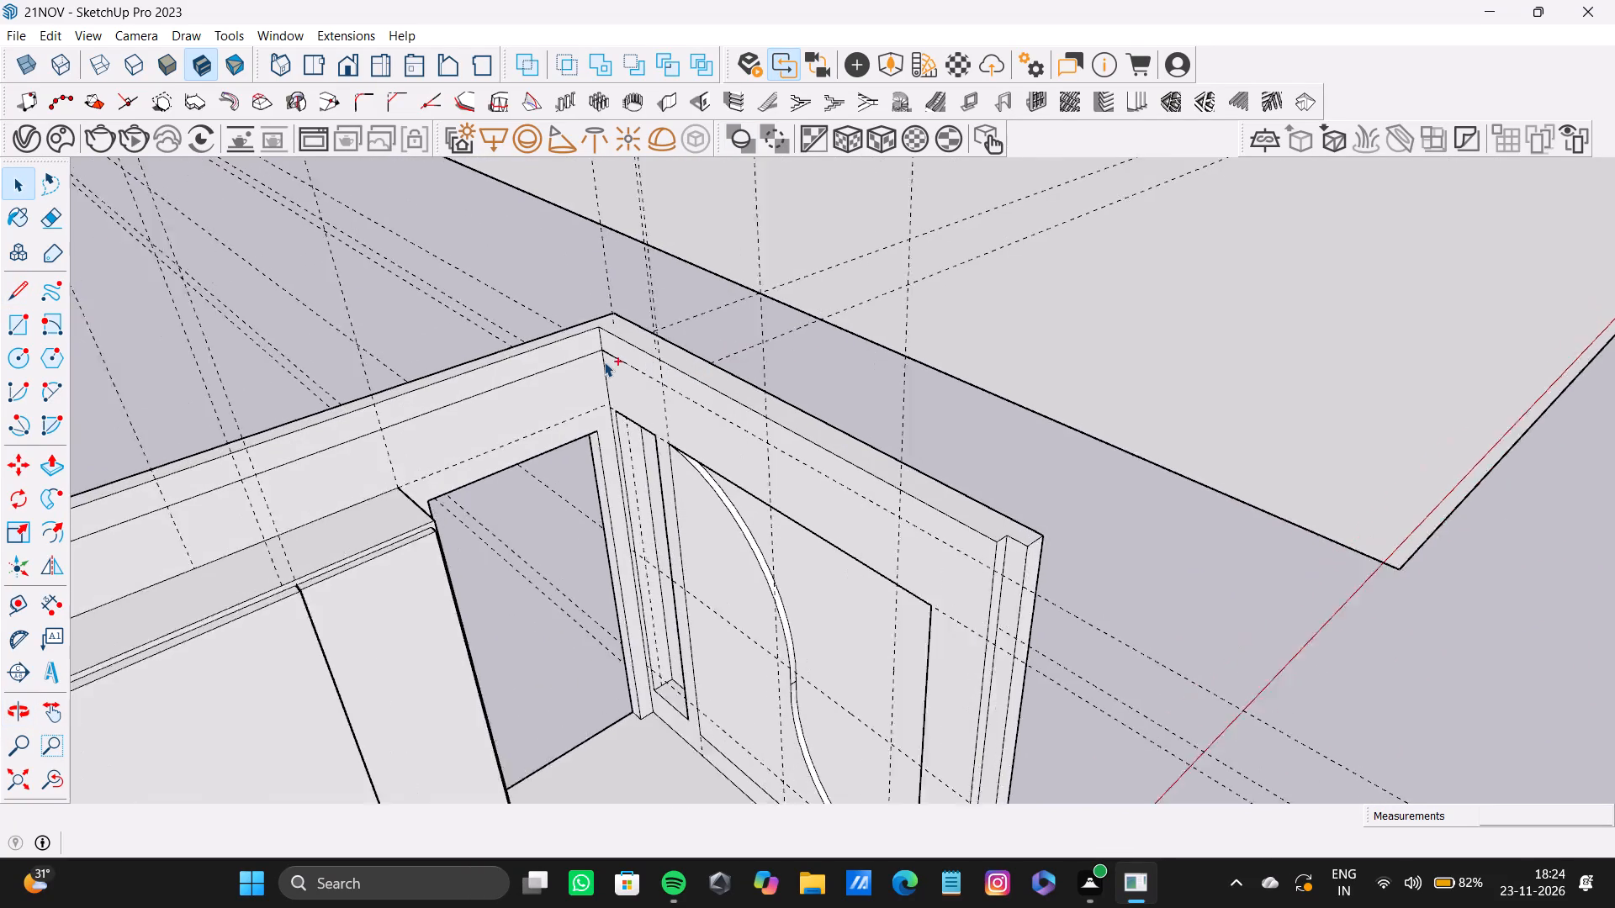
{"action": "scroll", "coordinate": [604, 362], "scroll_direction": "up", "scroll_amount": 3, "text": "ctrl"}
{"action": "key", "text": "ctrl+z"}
Draw a line about 8' 2" long along the 5" guide on the niche and S-curve wall, from the wardrobe wall corner to the far-end edge.
{"action": "key", "text": "l"}
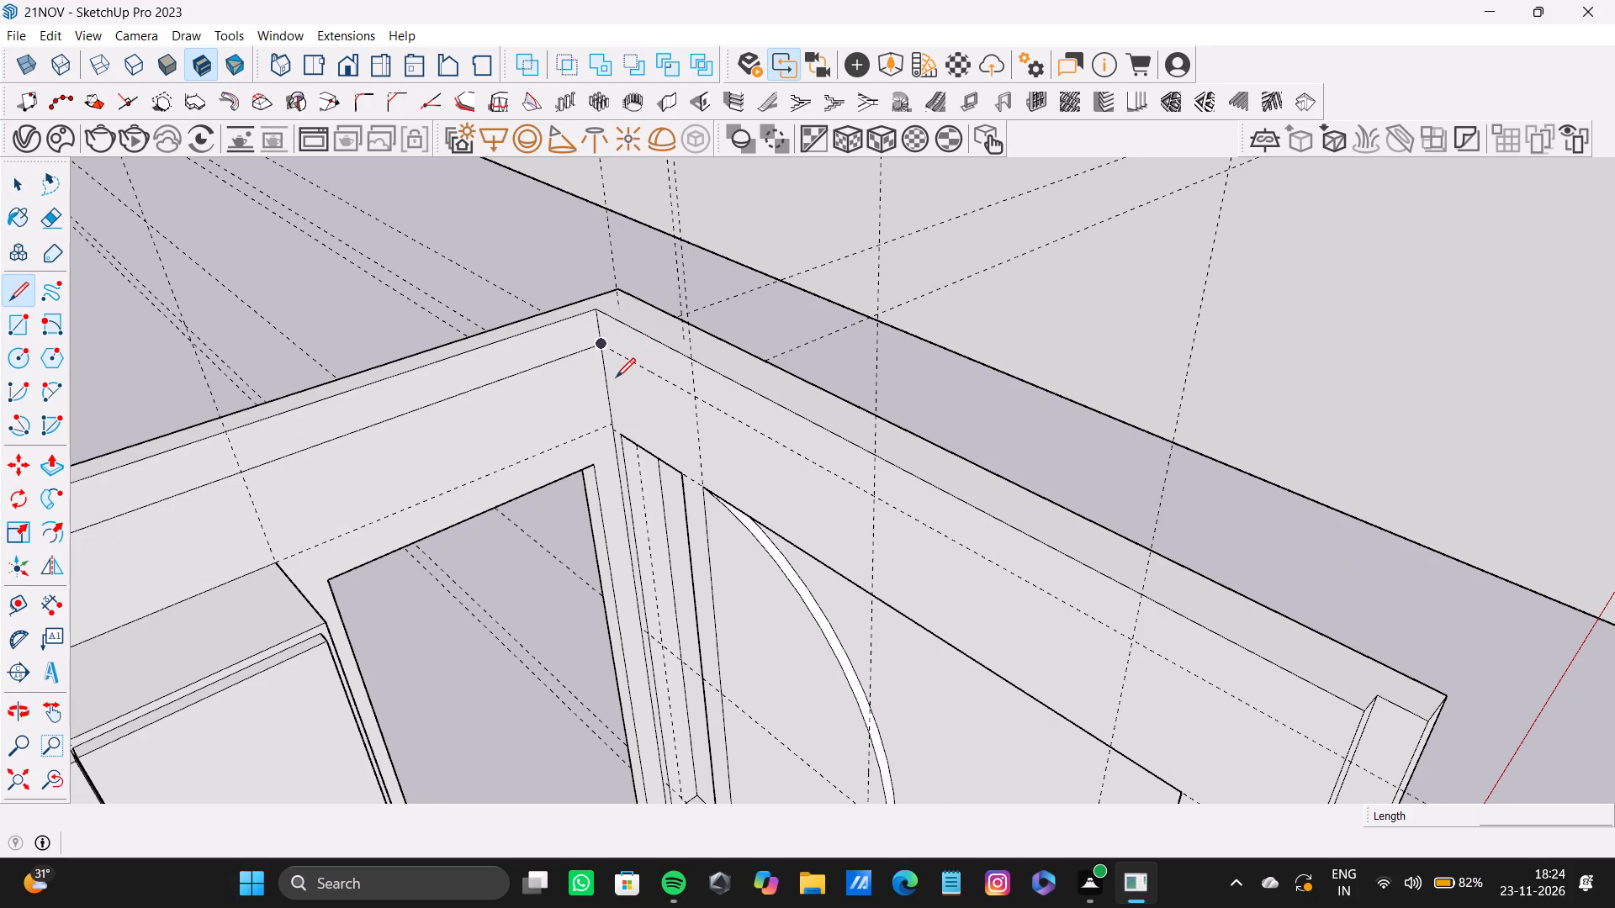
{"action": "scroll", "coordinate": [590, 365], "scroll_direction": "up", "scroll_amount": 2}
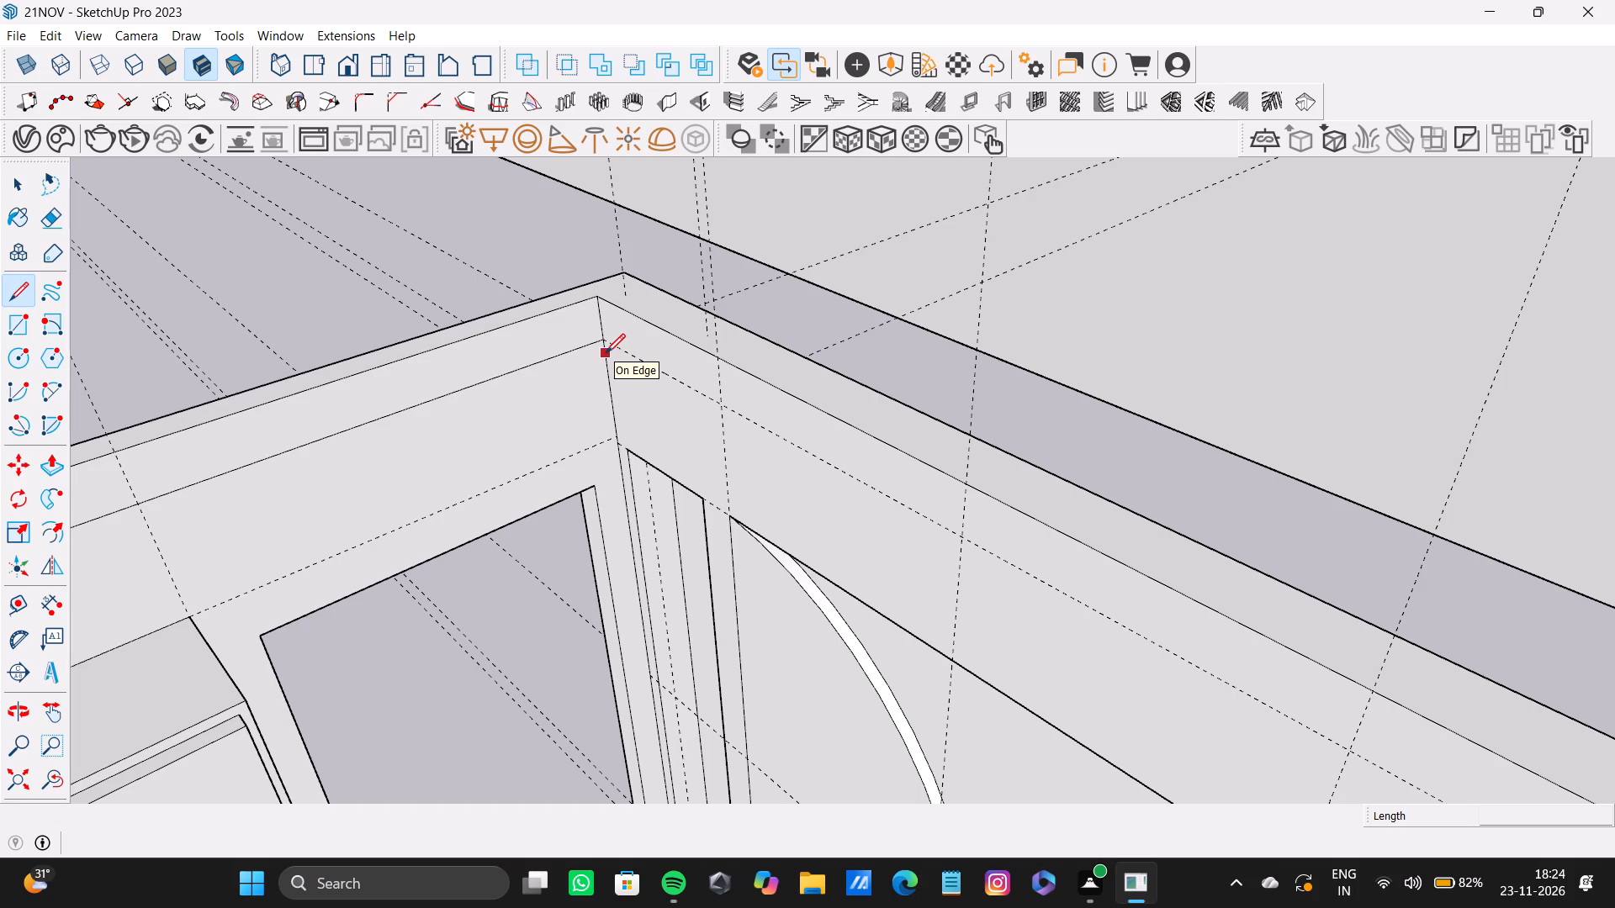
{"action": "scroll", "coordinate": [628, 351], "scroll_direction": "up", "scroll_amount": 5}
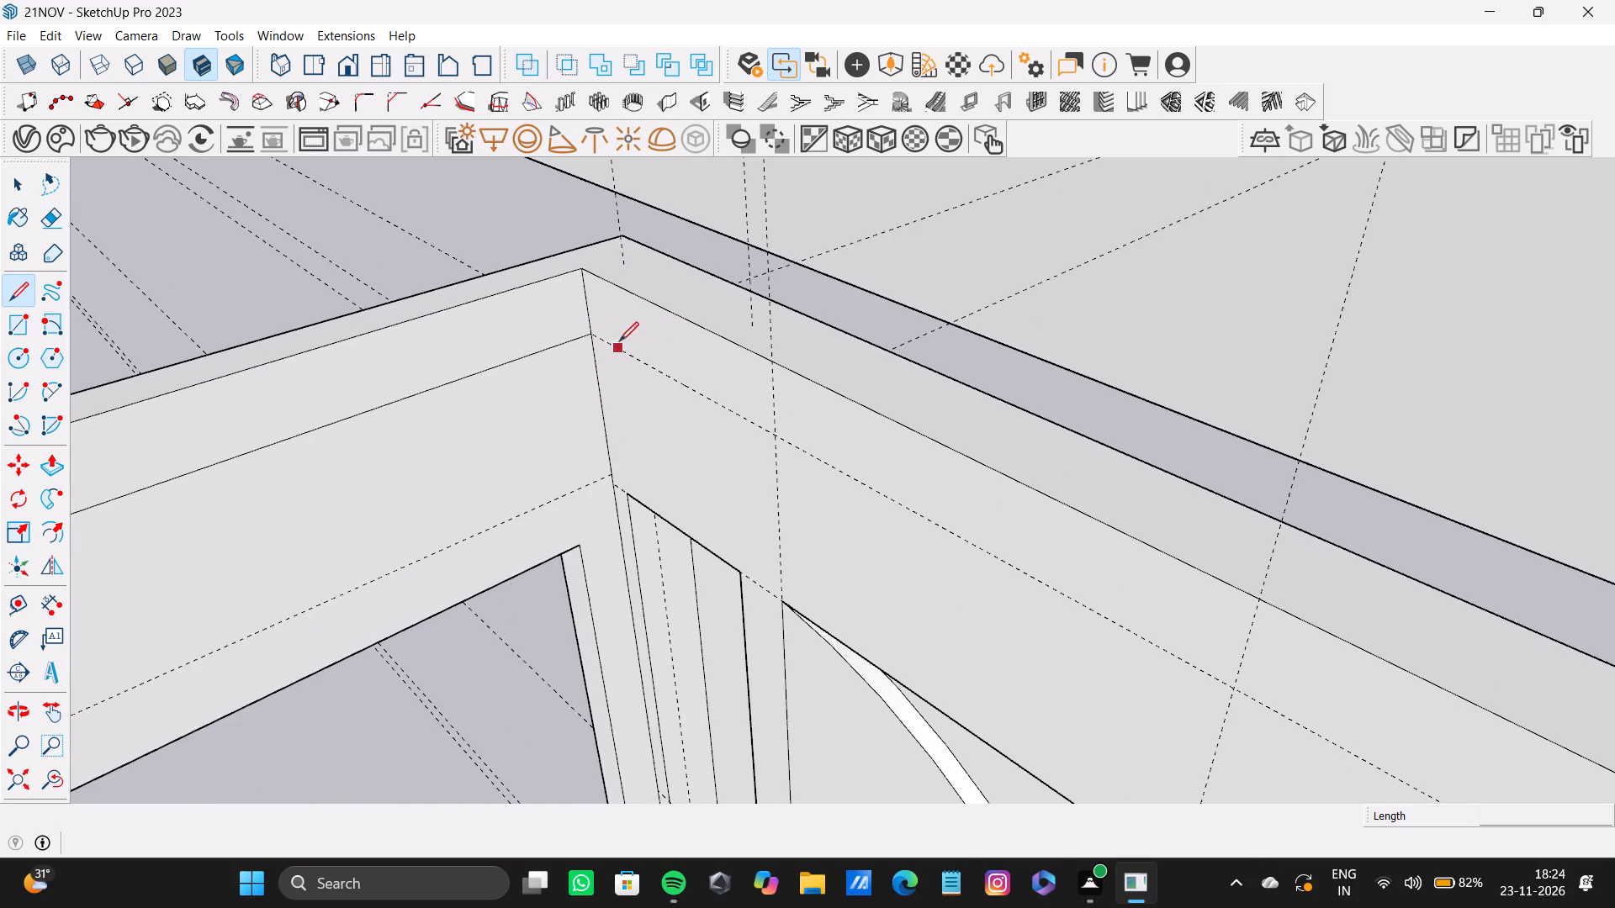
{"action": "scroll", "coordinate": [619, 341], "scroll_direction": "up", "scroll_amount": 11}
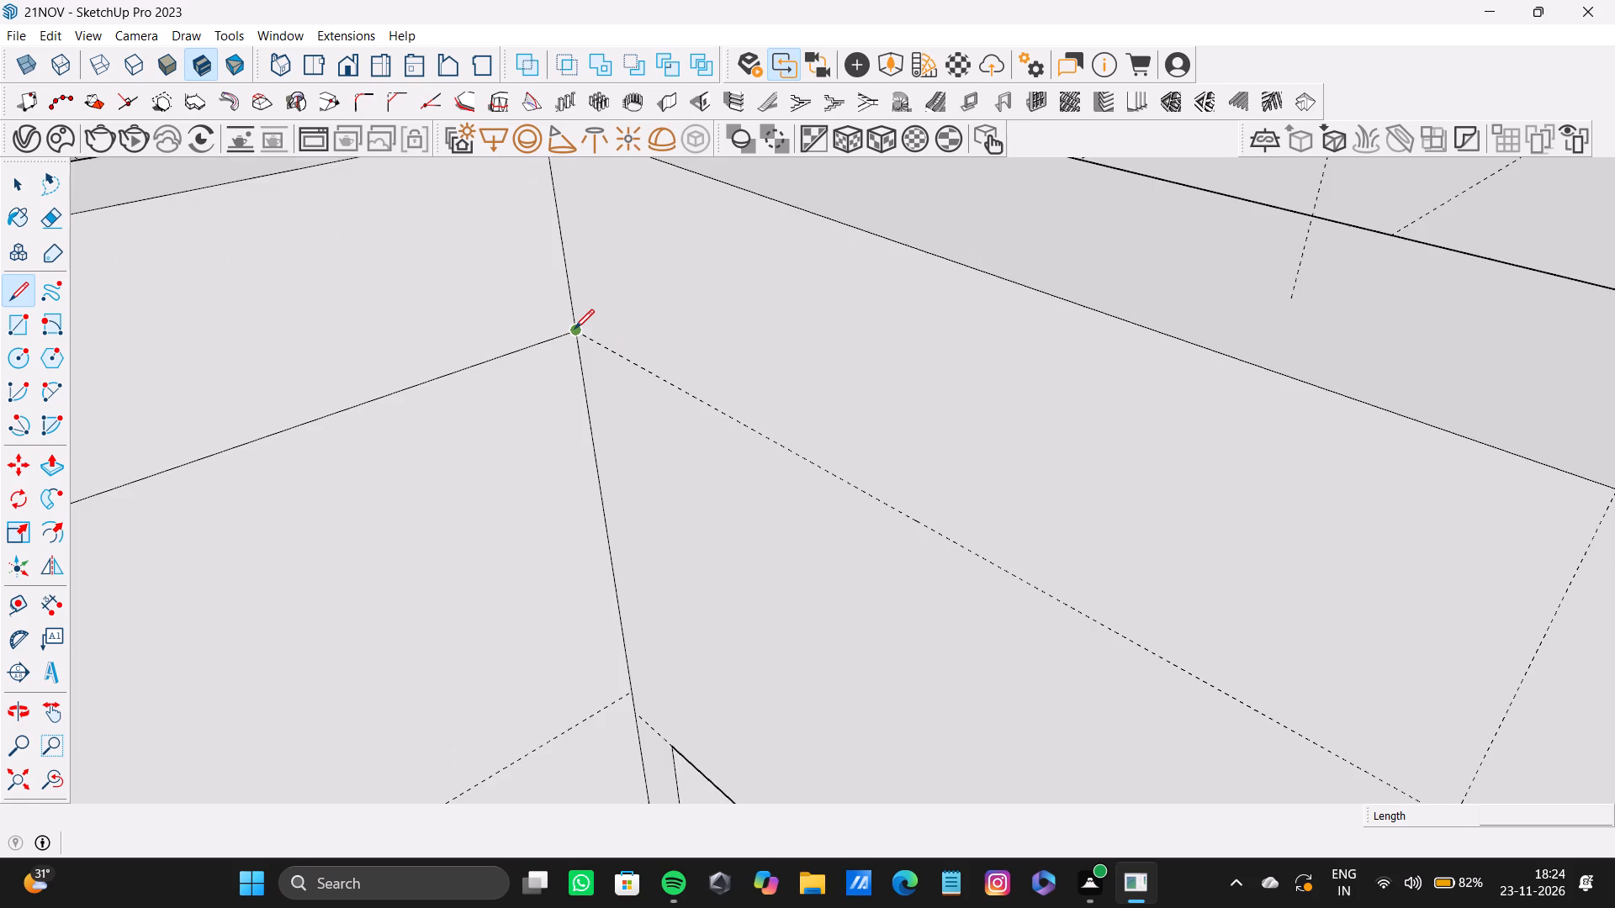
{"action": "scroll", "coordinate": [575, 329], "scroll_direction": "up", "scroll_amount": 4}
{"action": "left_click", "coordinate": [576, 334]}
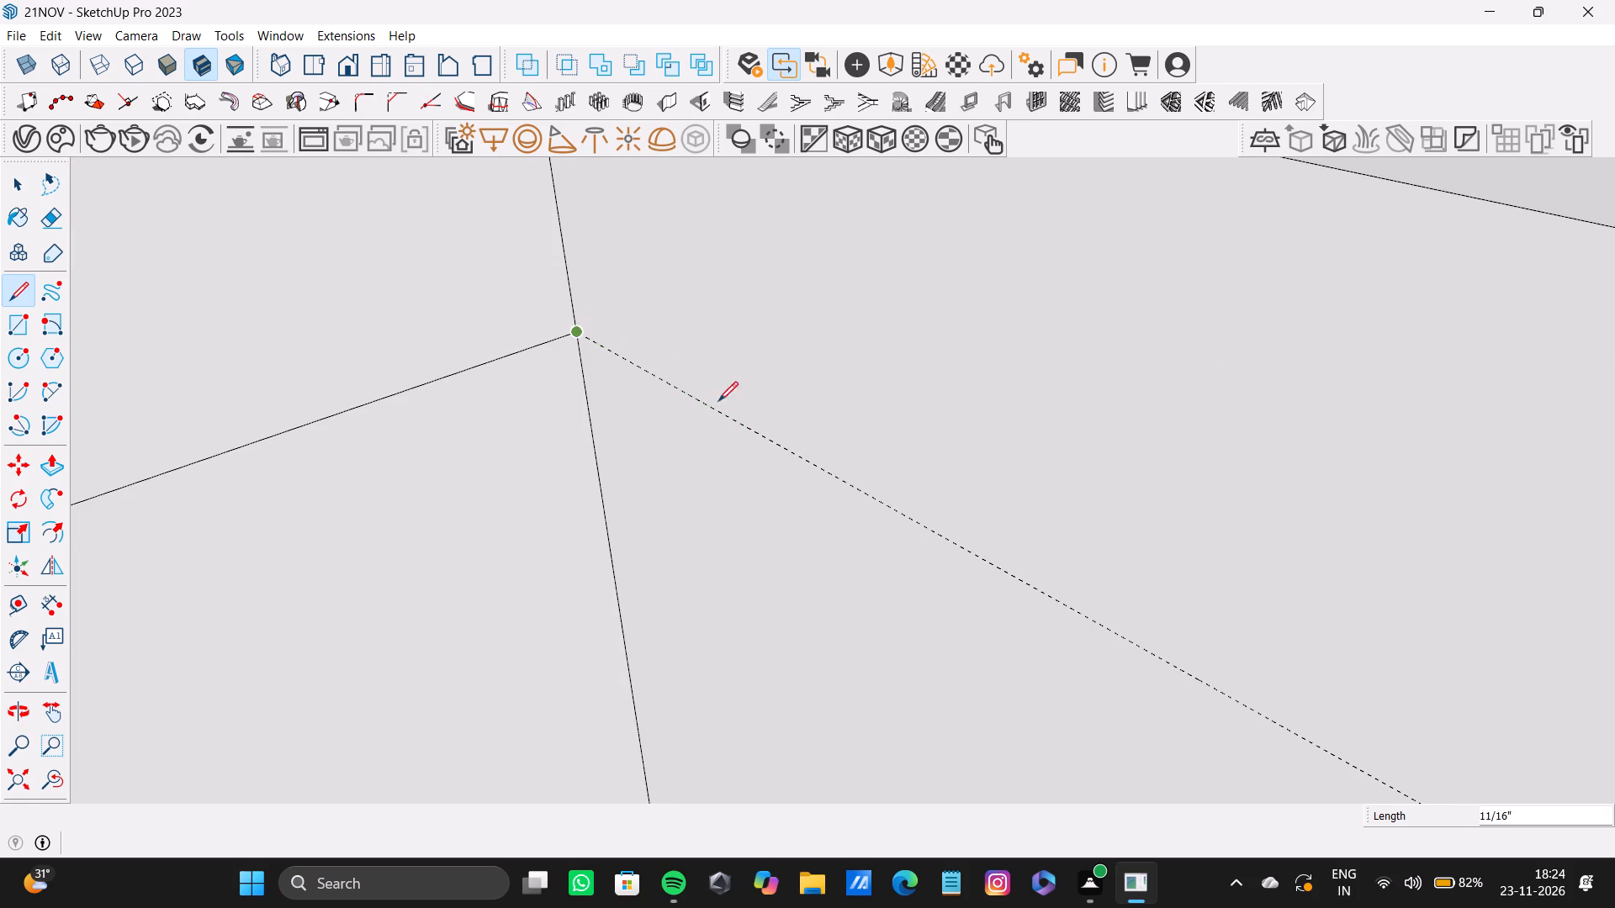
{"action": "scroll", "coordinate": [818, 432], "scroll_direction": "down", "scroll_amount": 20}
{"action": "scroll", "coordinate": [818, 432], "scroll_direction": "down", "scroll_amount": 6}
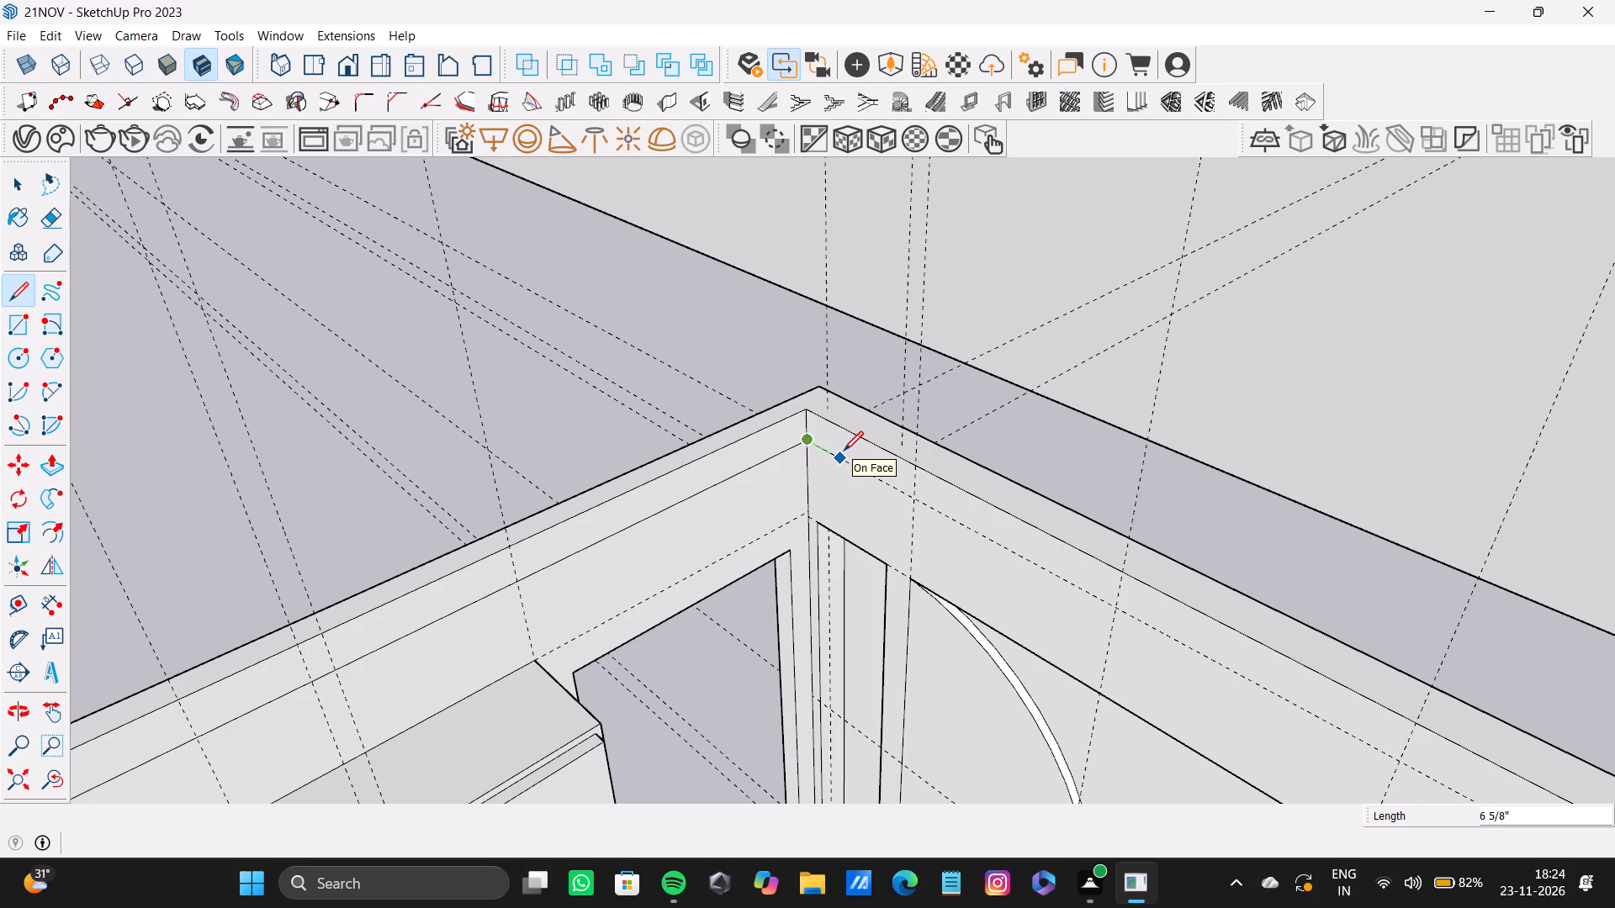
{"action": "scroll", "coordinate": [1083, 566], "scroll_direction": "down", "scroll_amount": 8}
{"action": "middle_click_drag", "start_coordinate": [1247, 622], "coordinate": [713, 400], "text": "shift"}
{"action": "scroll", "coordinate": [761, 424], "scroll_direction": "up", "scroll_amount": 9}
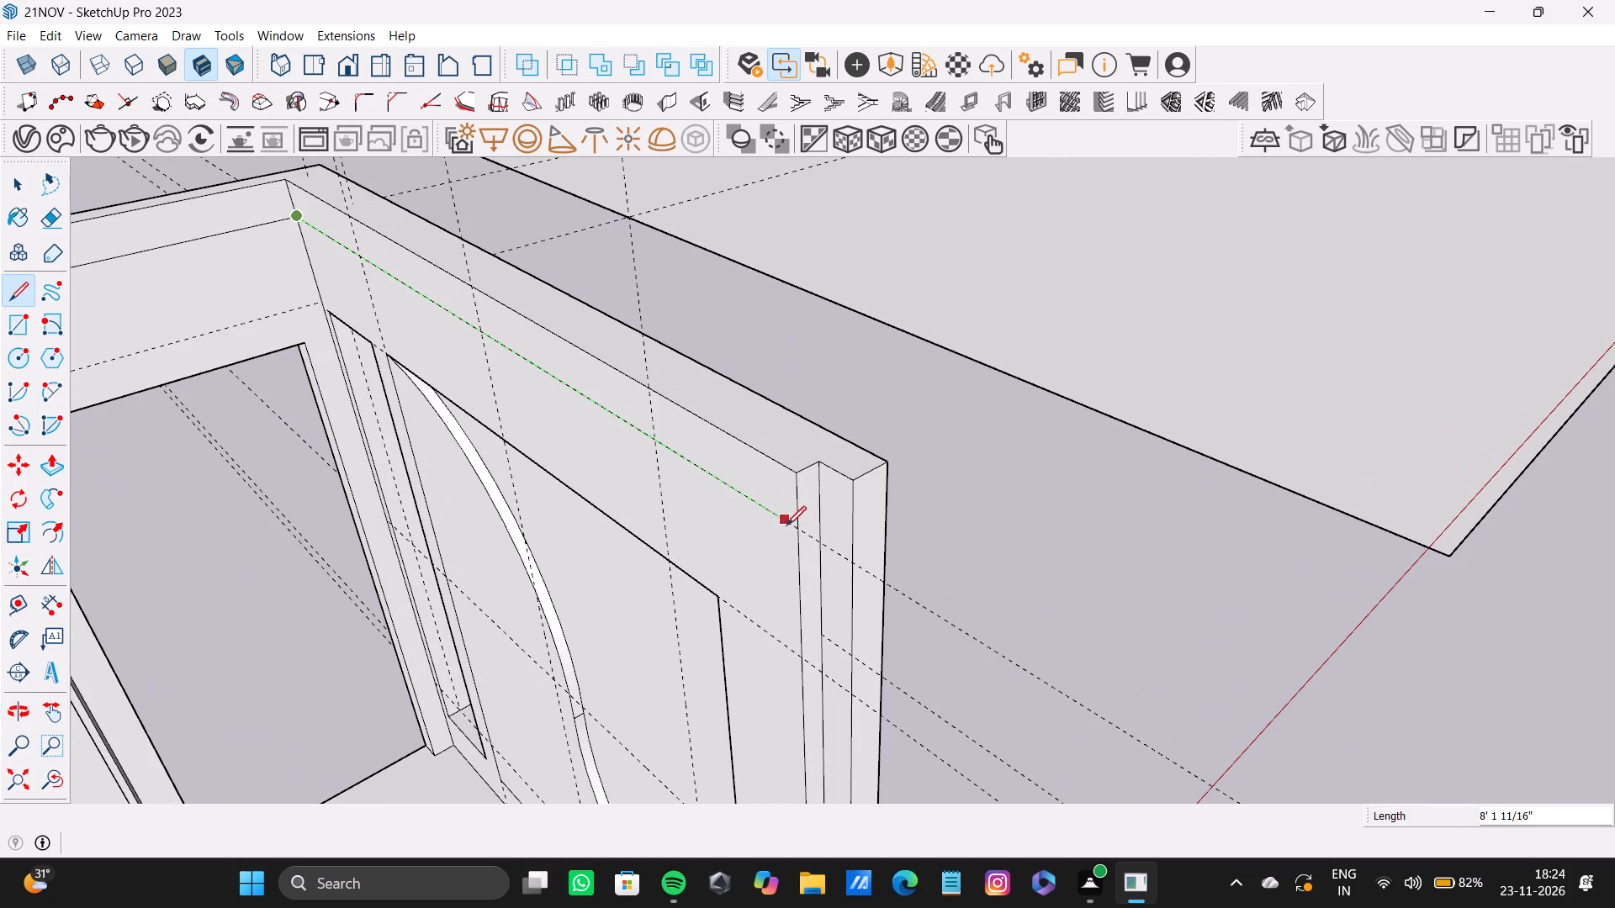
{"action": "left_click", "coordinate": [793, 530]}
Push/Pull the 5" strip at the top of the wardrobe wall across the room to its open front, forming a ceiling slab.
{"action": "scroll", "coordinate": [590, 436], "scroll_direction": "down", "scroll_amount": 8}
{"action": "middle_click_drag", "start_coordinate": [587, 430], "coordinate": [430, 449], "text": "shift"}
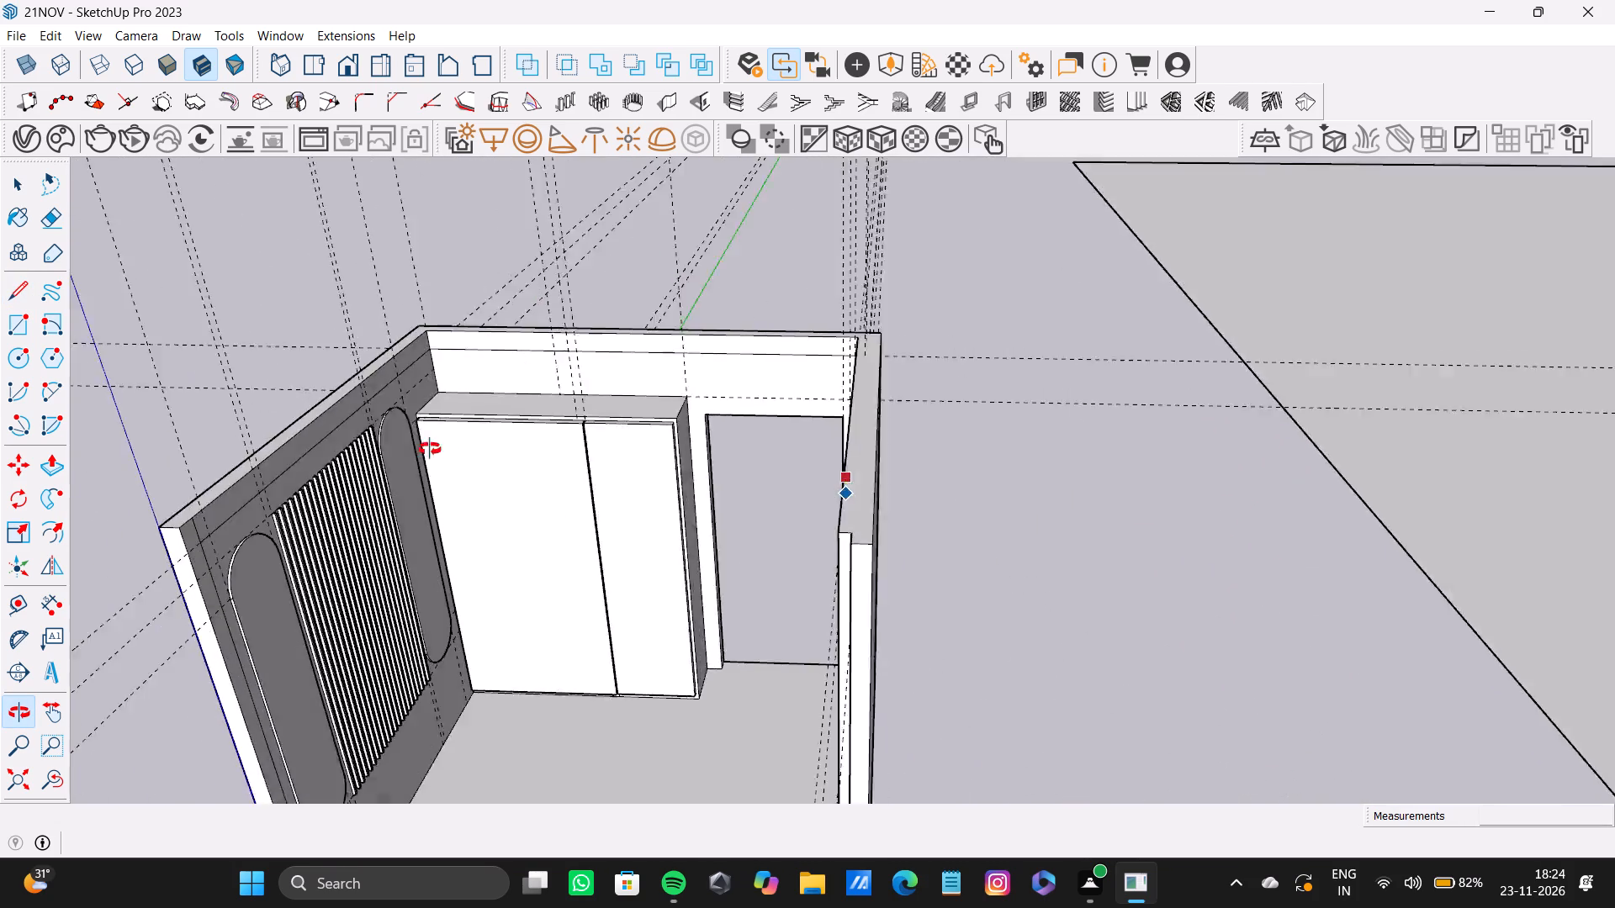
{"action": "middle_click_drag", "start_coordinate": [430, 449], "coordinate": [449, 362], "text": "shift"}
{"action": "key", "text": "space"}
{"action": "scroll", "coordinate": [576, 277], "scroll_direction": "up", "scroll_amount": 7}
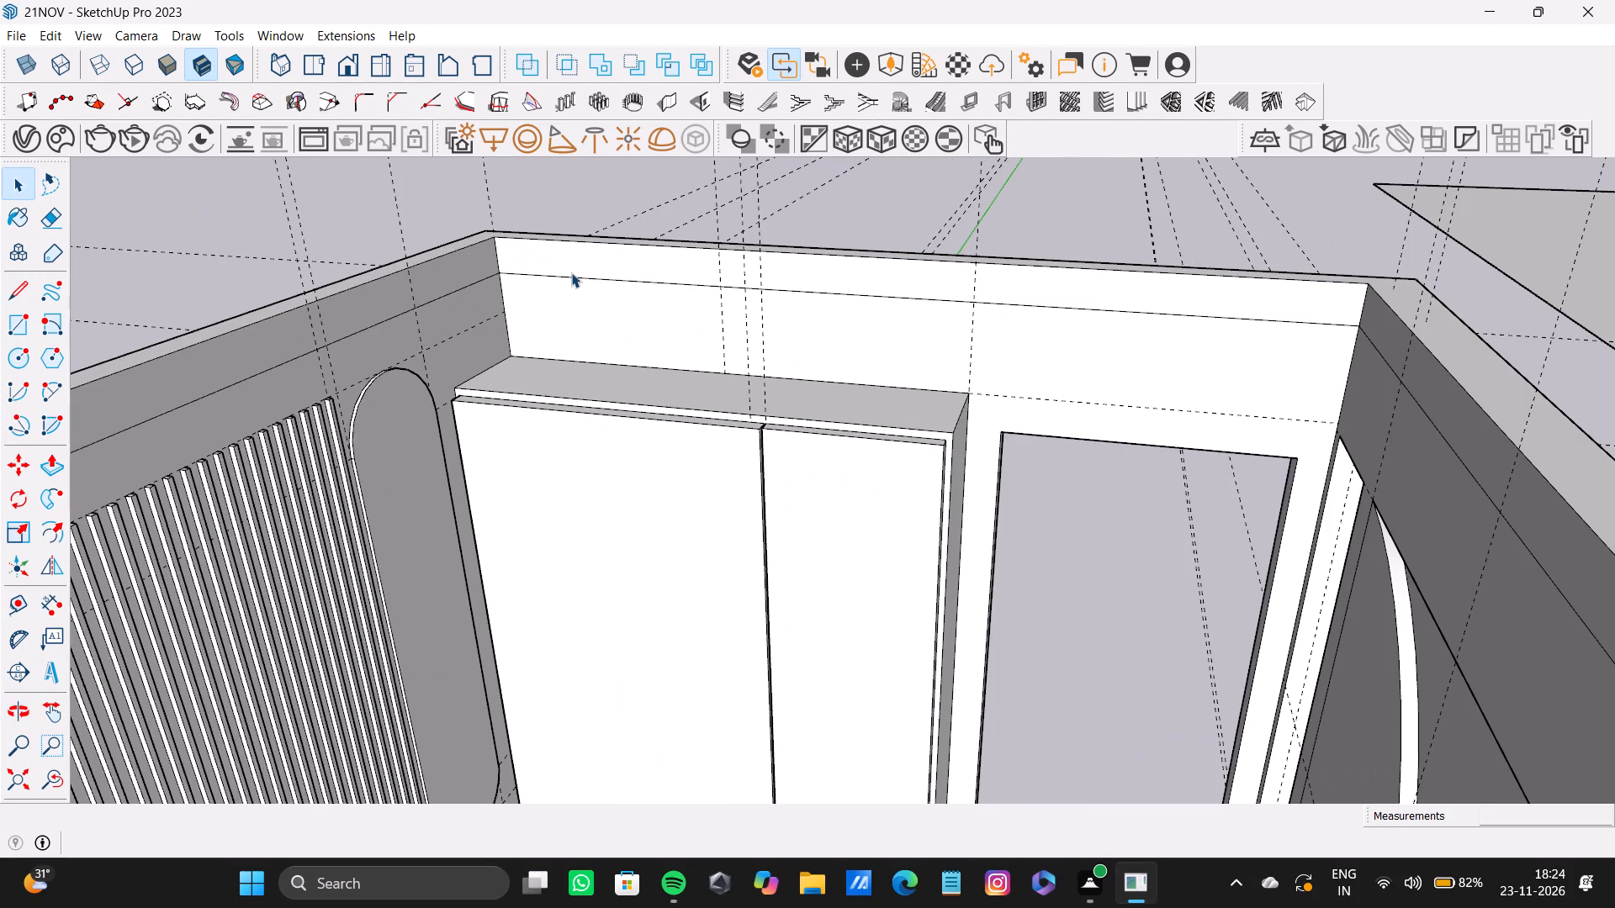
{"action": "left_click", "coordinate": [571, 272]}
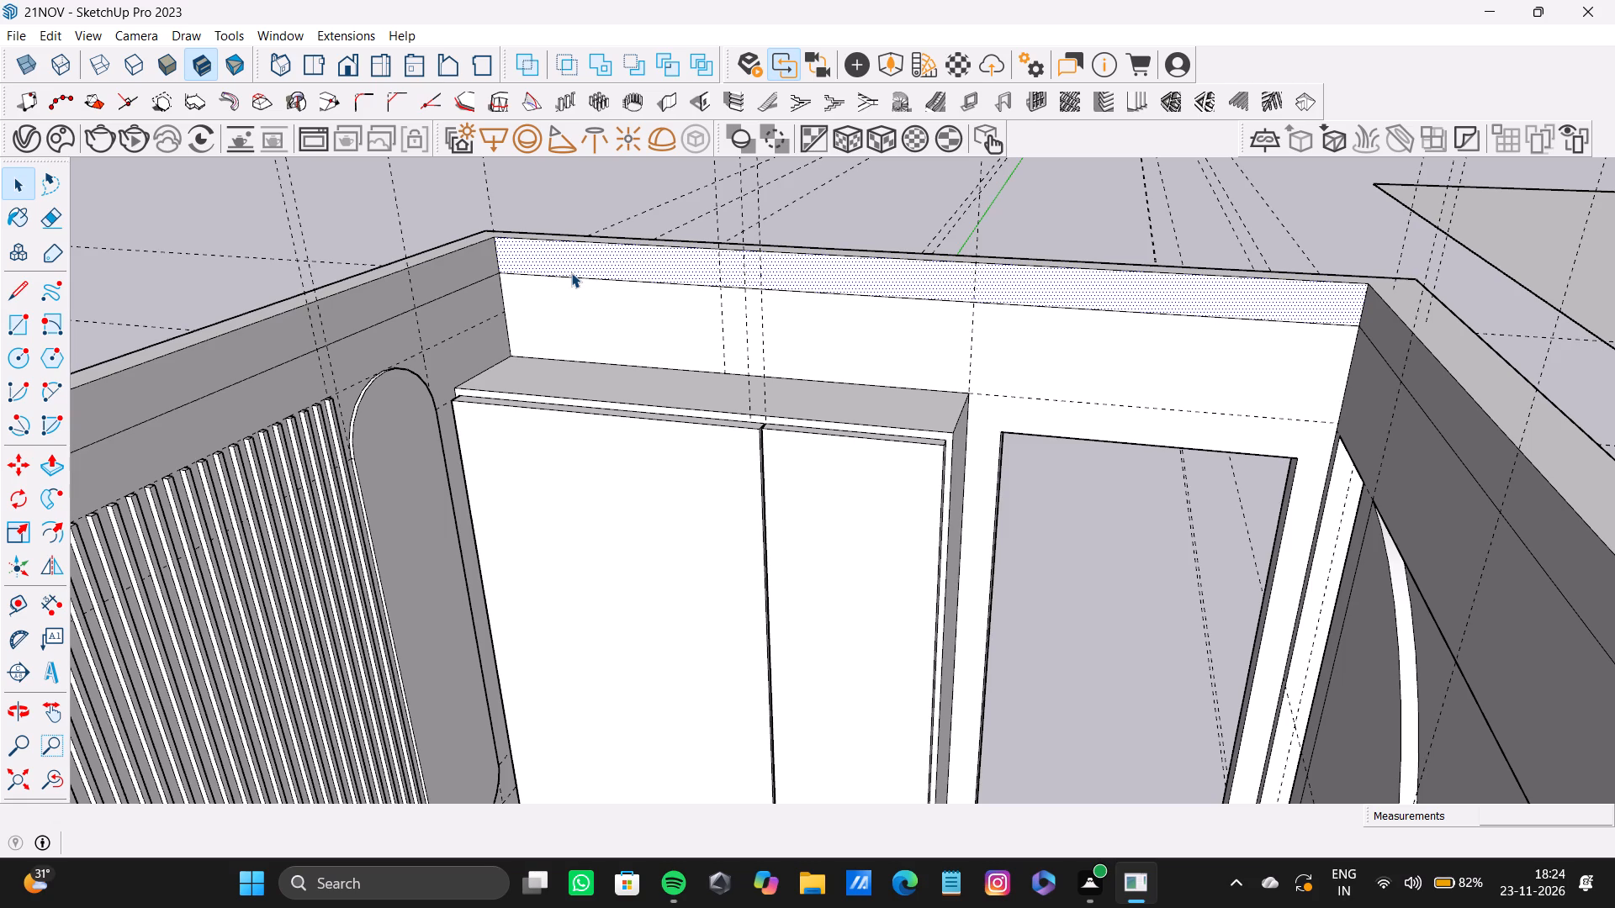
{"action": "key", "text": "p"}
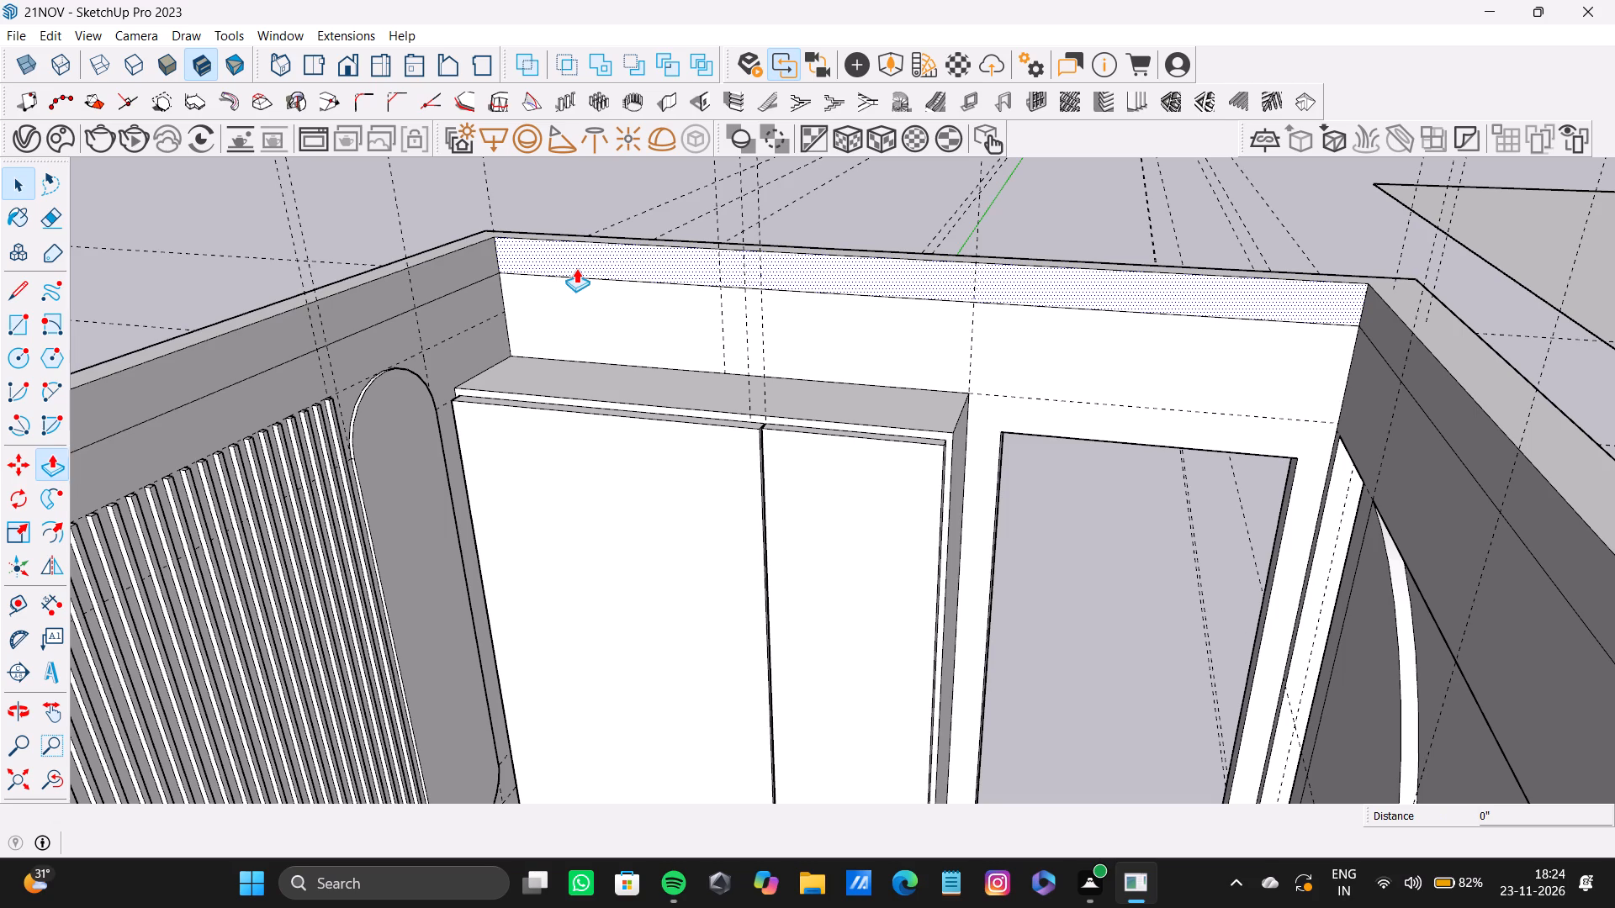
{"action": "left_click_drag", "start_coordinate": [591, 245], "coordinate": [420, 310]}
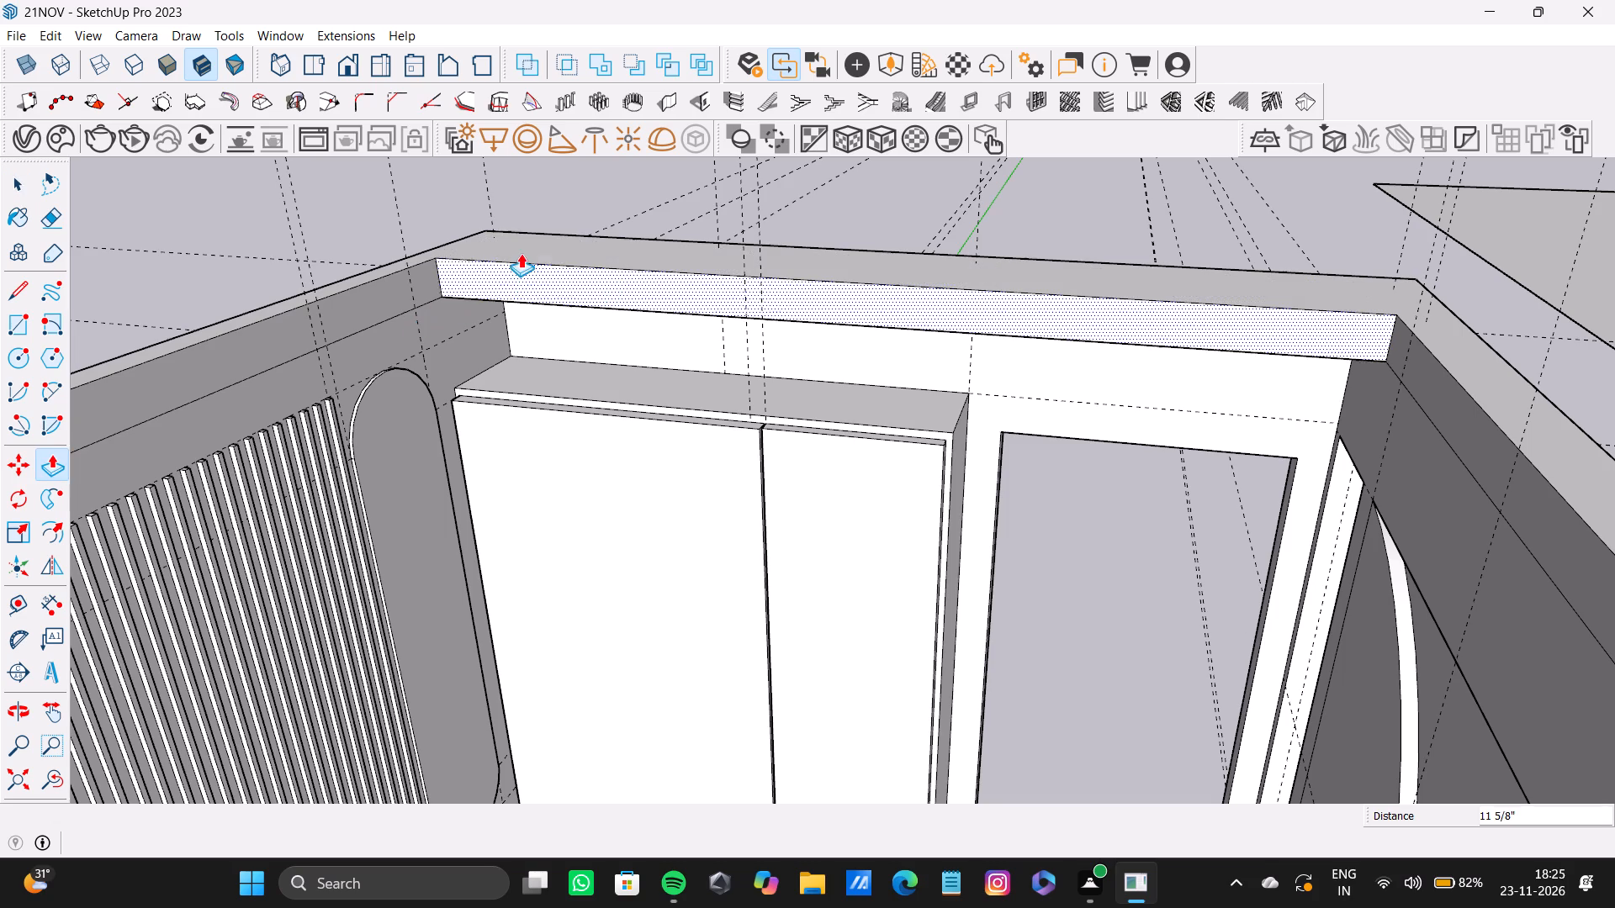
{"action": "left_click_drag", "start_coordinate": [521, 253], "coordinate": [455, 295]}
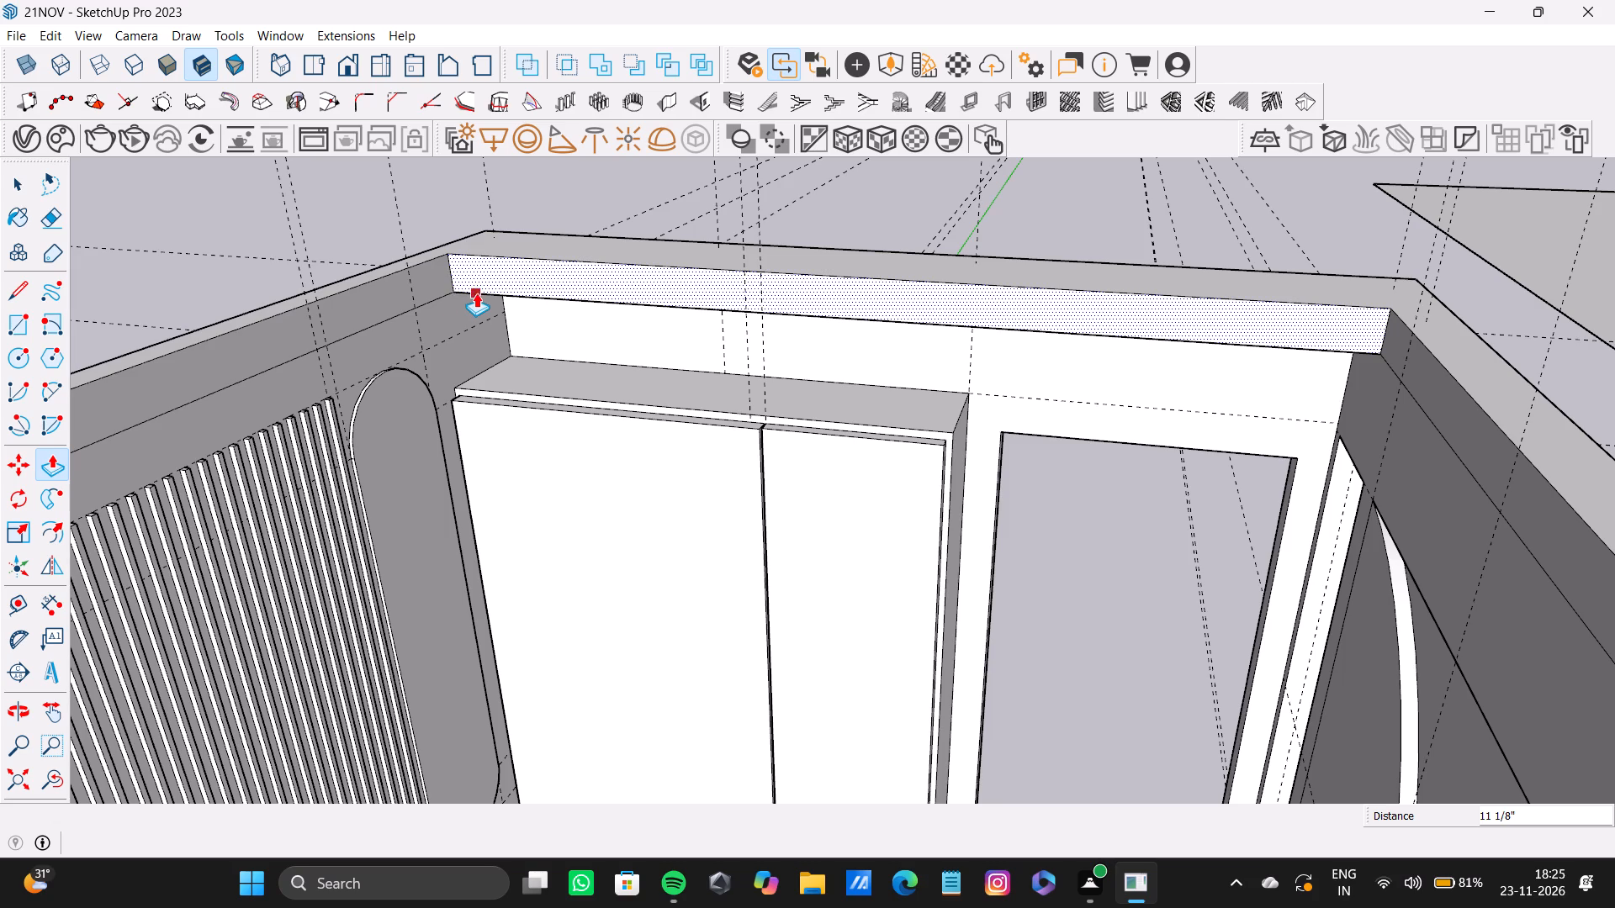
{"action": "left_click_drag", "start_coordinate": [485, 286], "coordinate": [371, 377]}
{"action": "scroll", "coordinate": [370, 368], "scroll_direction": "down", "scroll_amount": 9}
{"action": "middle_click_drag", "start_coordinate": [370, 368], "coordinate": [578, 257], "text": "shift"}
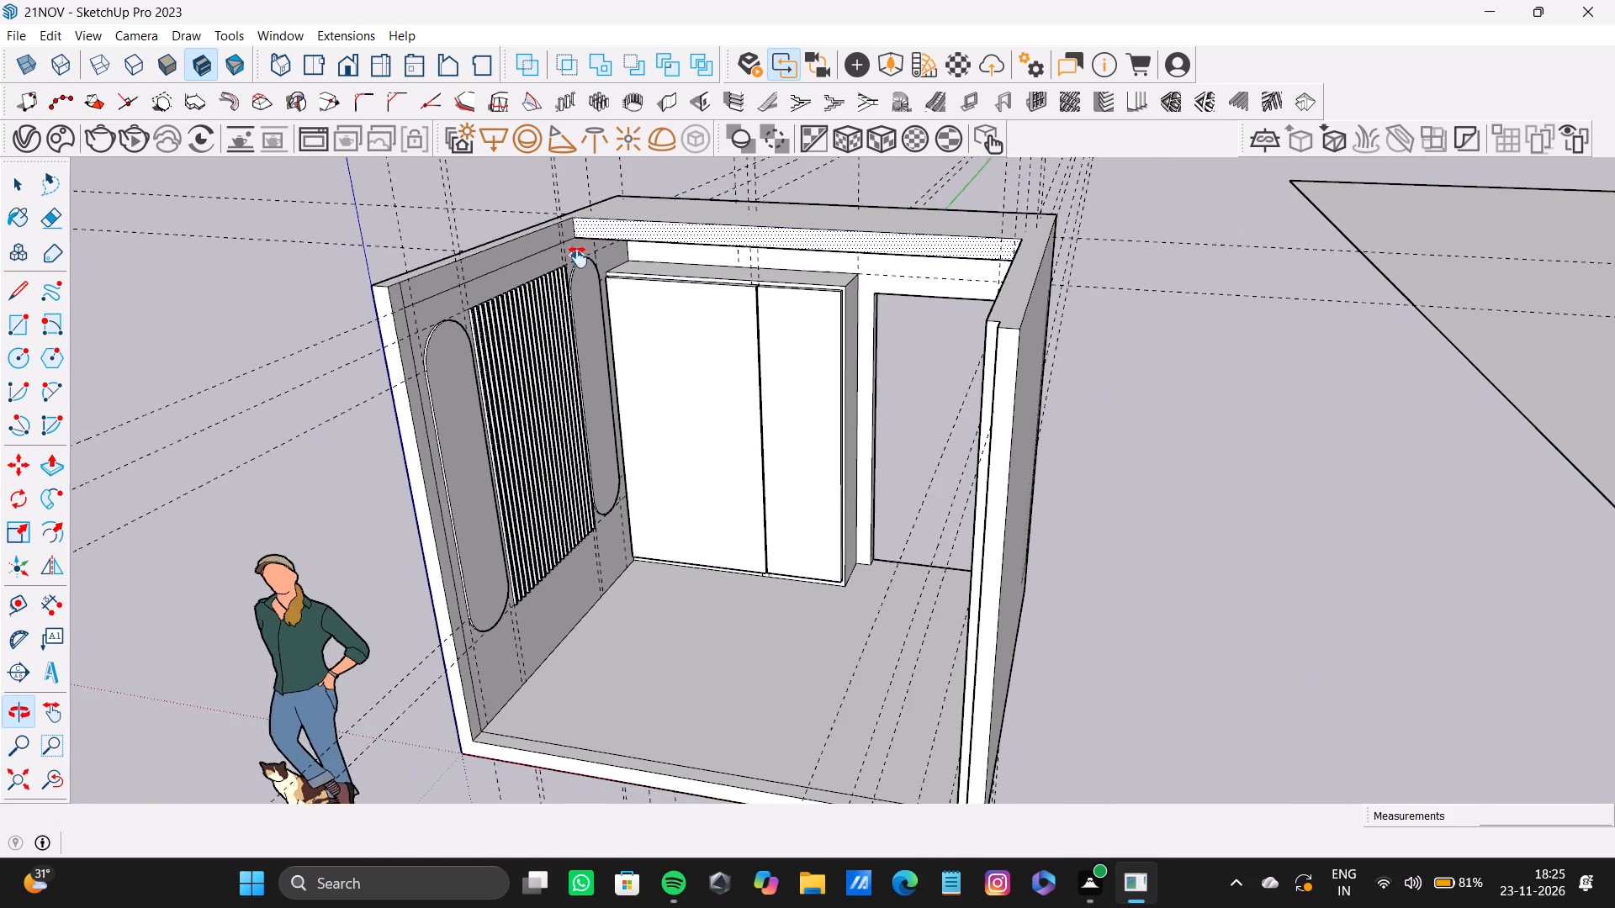
{"action": "middle_click_drag", "start_coordinate": [578, 257], "coordinate": [565, 314], "text": "shift"}
{"action": "left_click_drag", "start_coordinate": [610, 216], "coordinate": [465, 282]}
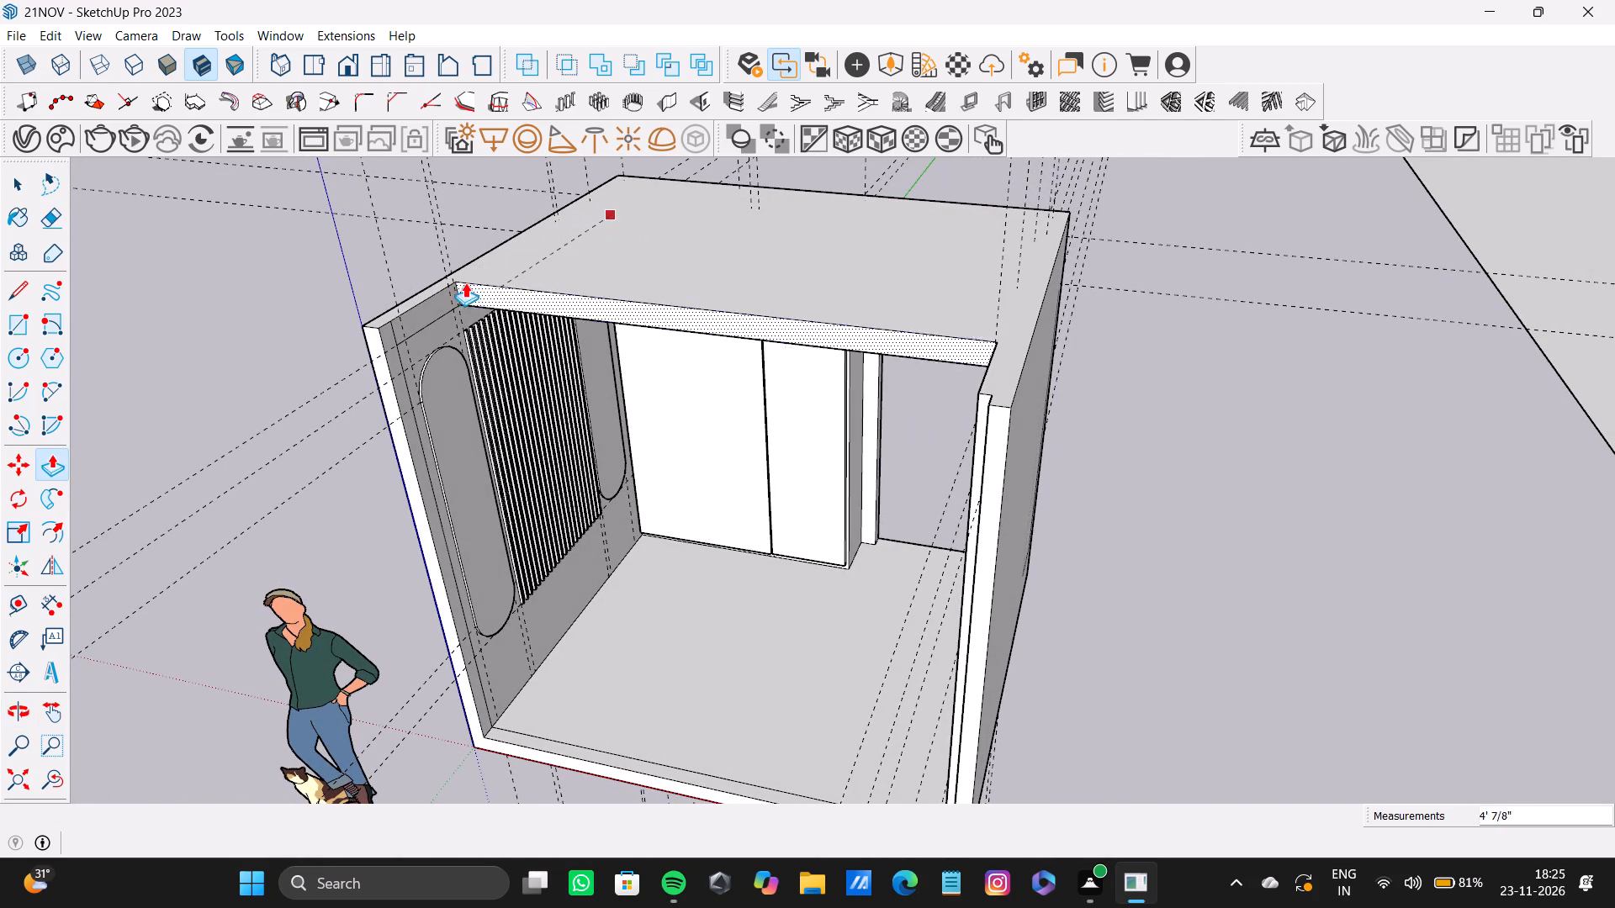
{"action": "left_click_drag", "start_coordinate": [465, 282], "coordinate": [383, 325]}
{"action": "scroll", "coordinate": [404, 361], "scroll_direction": "up", "scroll_amount": 3}
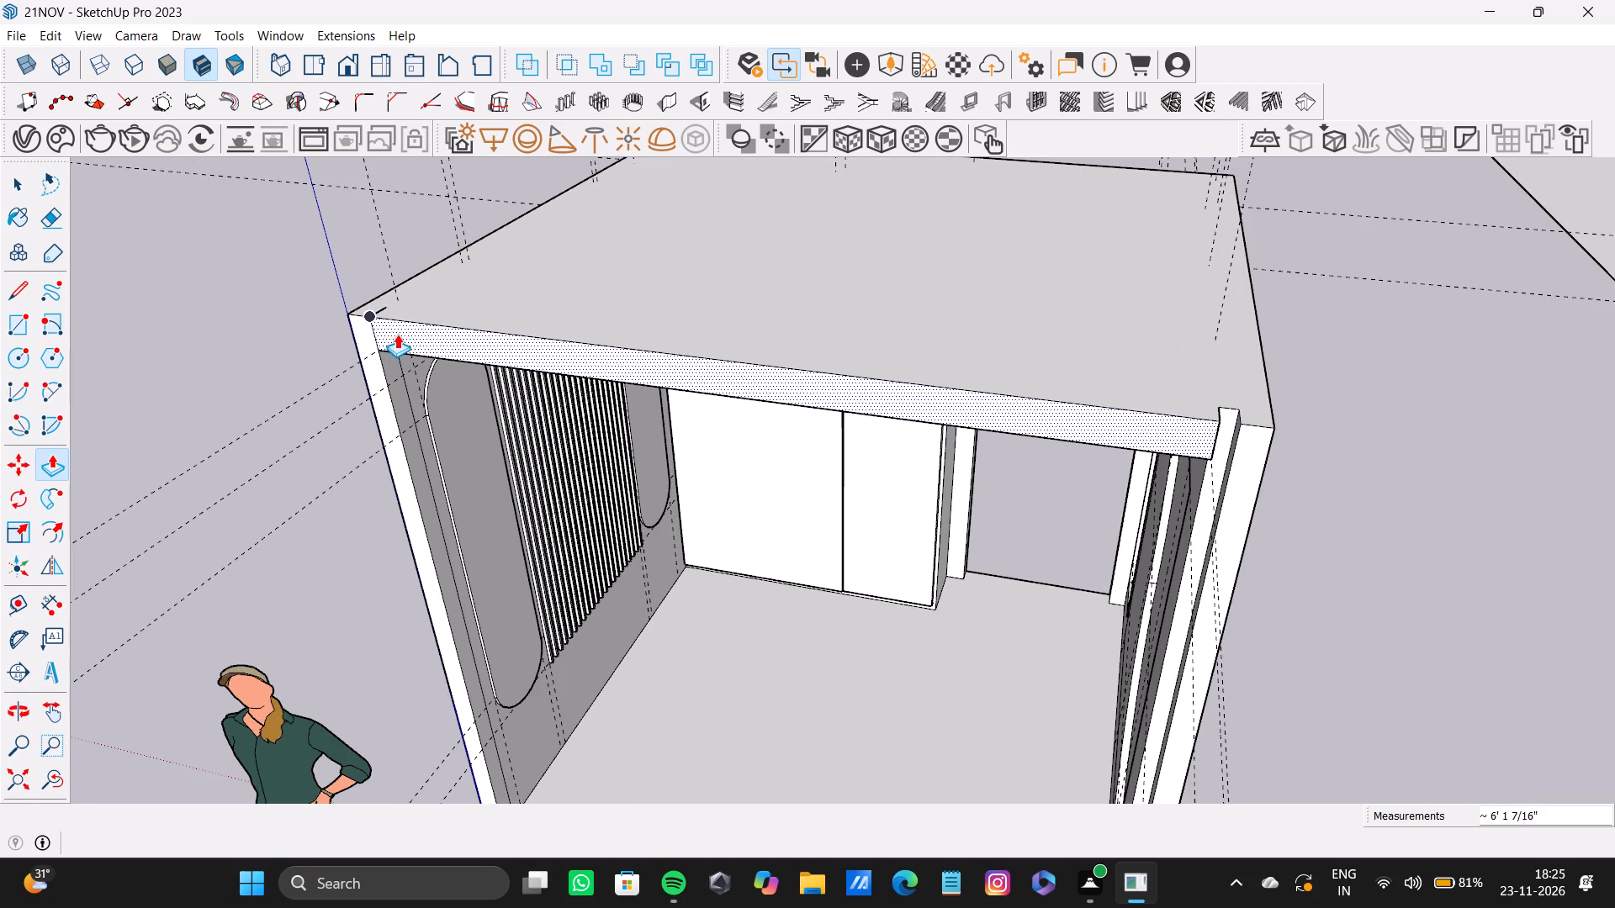
{"action": "scroll", "coordinate": [416, 322], "scroll_direction": "down", "scroll_amount": 5}
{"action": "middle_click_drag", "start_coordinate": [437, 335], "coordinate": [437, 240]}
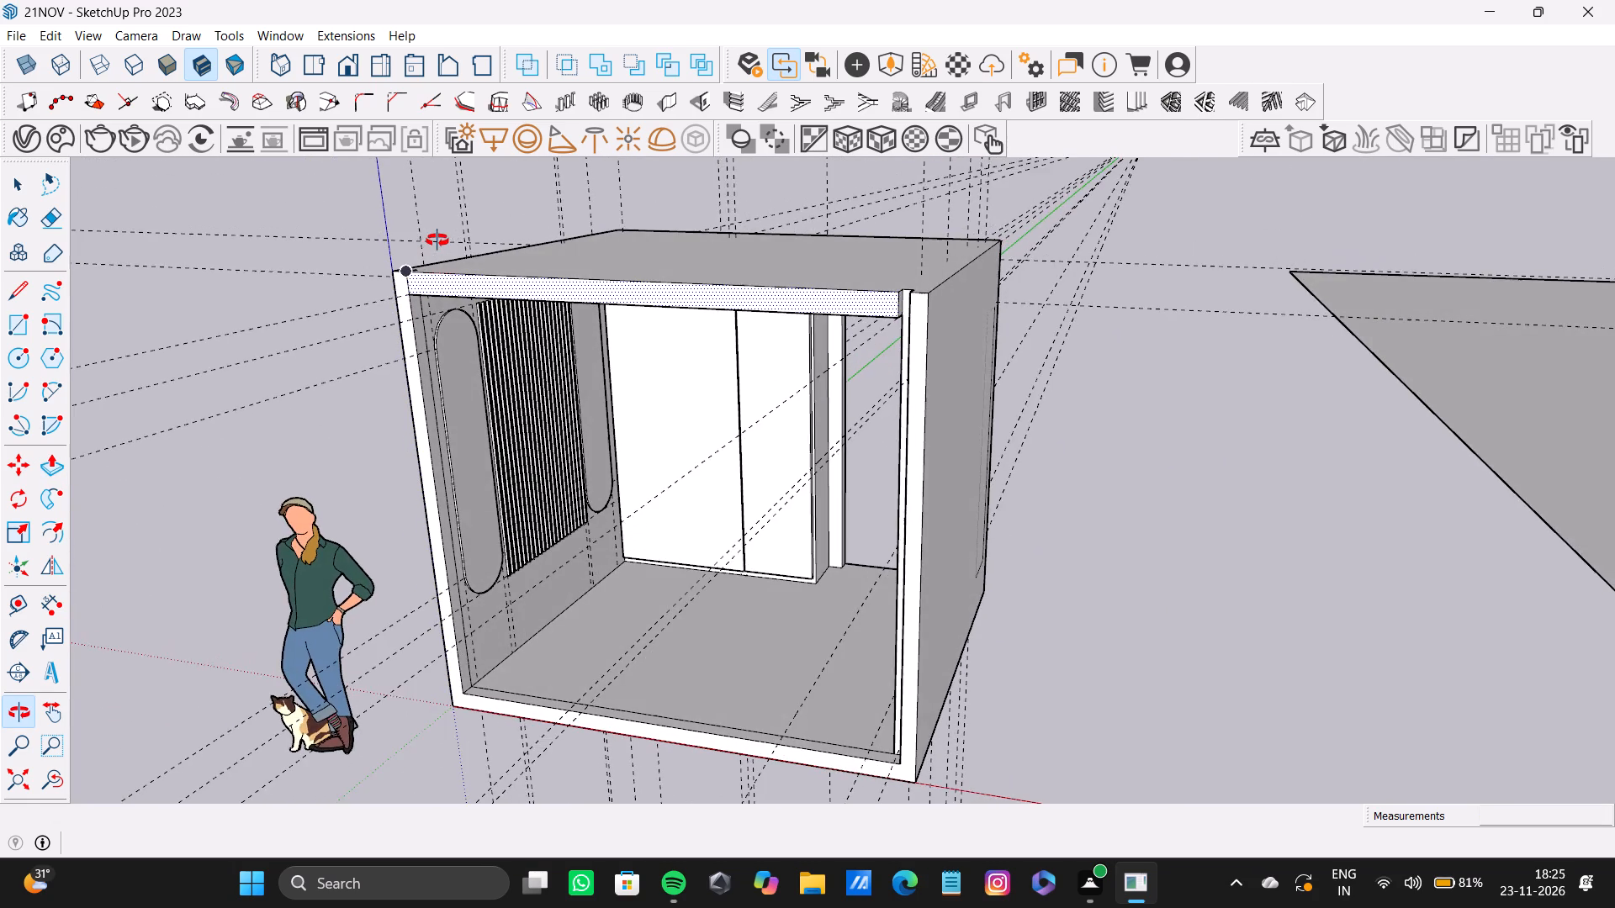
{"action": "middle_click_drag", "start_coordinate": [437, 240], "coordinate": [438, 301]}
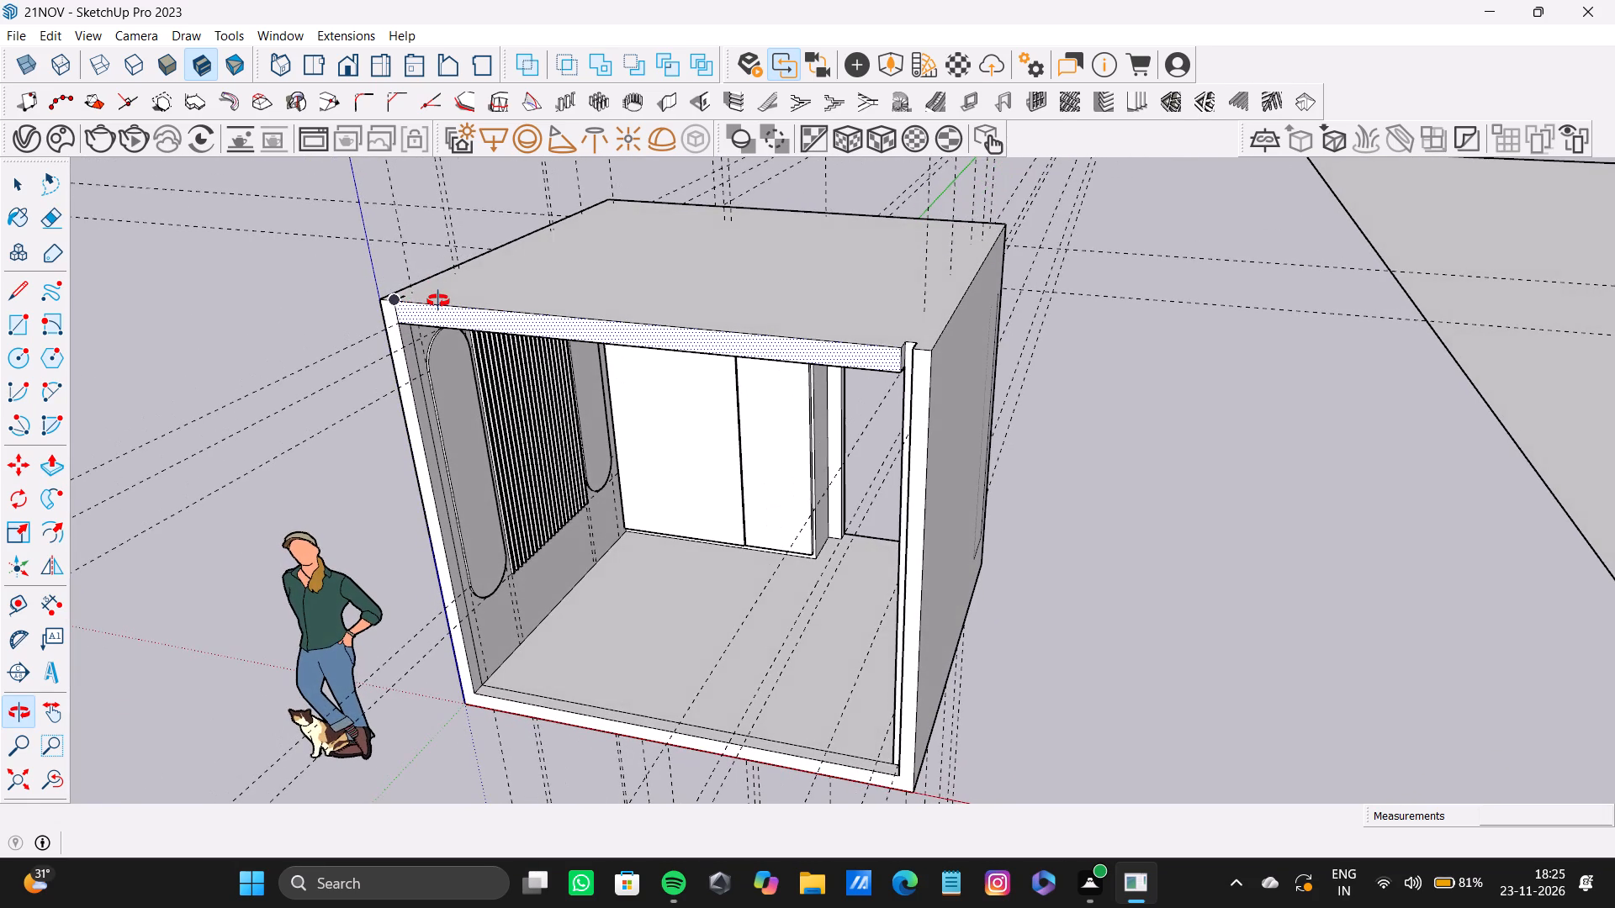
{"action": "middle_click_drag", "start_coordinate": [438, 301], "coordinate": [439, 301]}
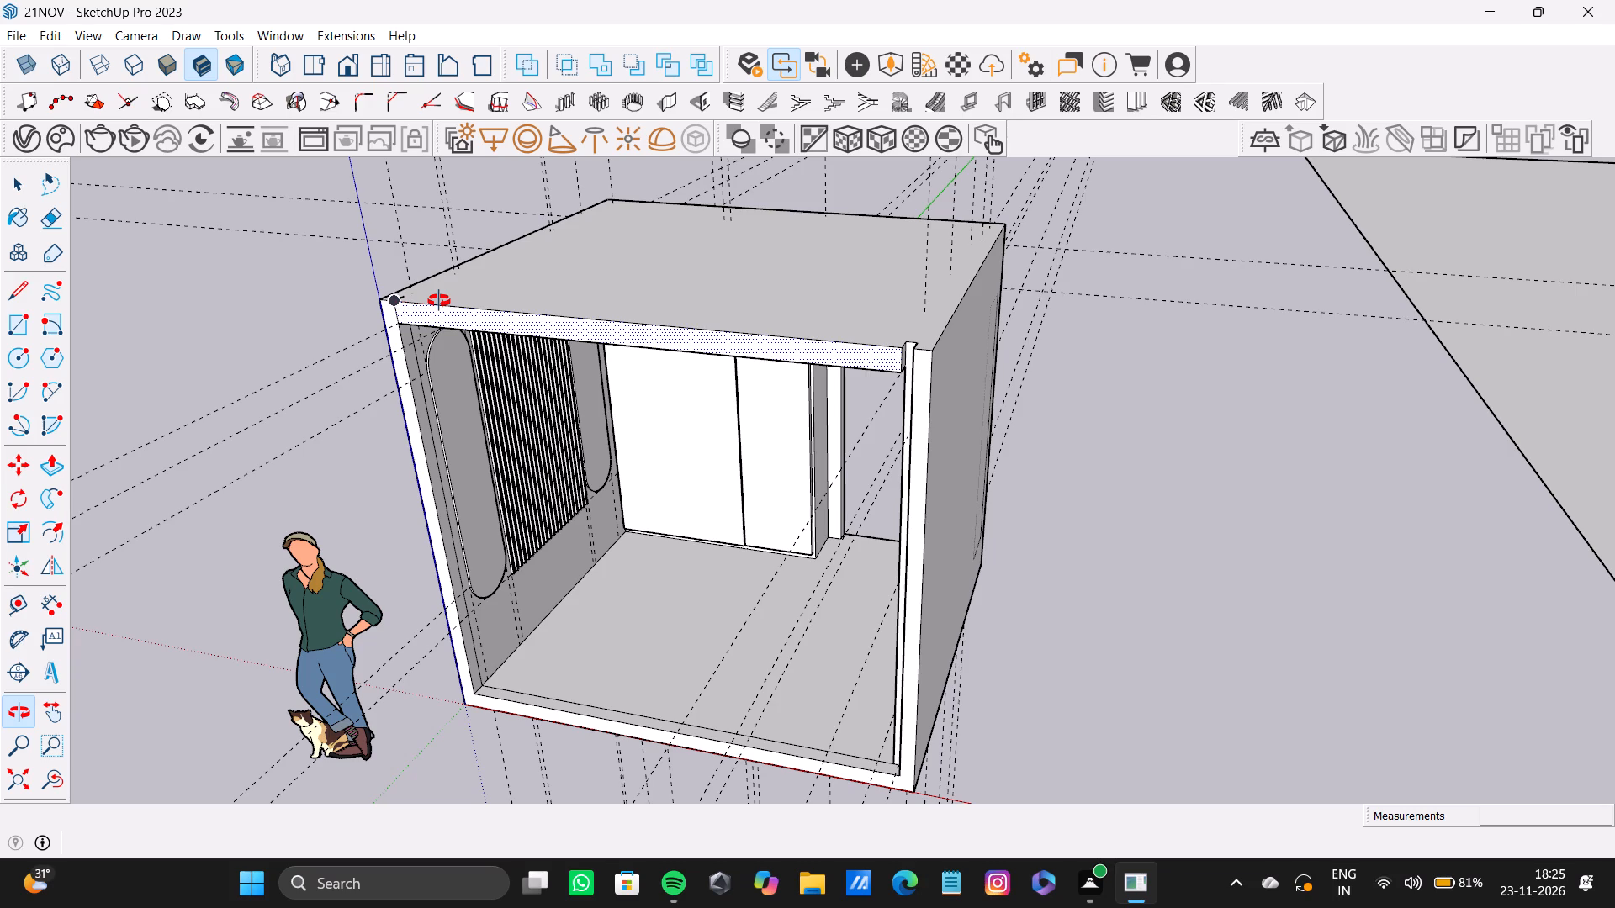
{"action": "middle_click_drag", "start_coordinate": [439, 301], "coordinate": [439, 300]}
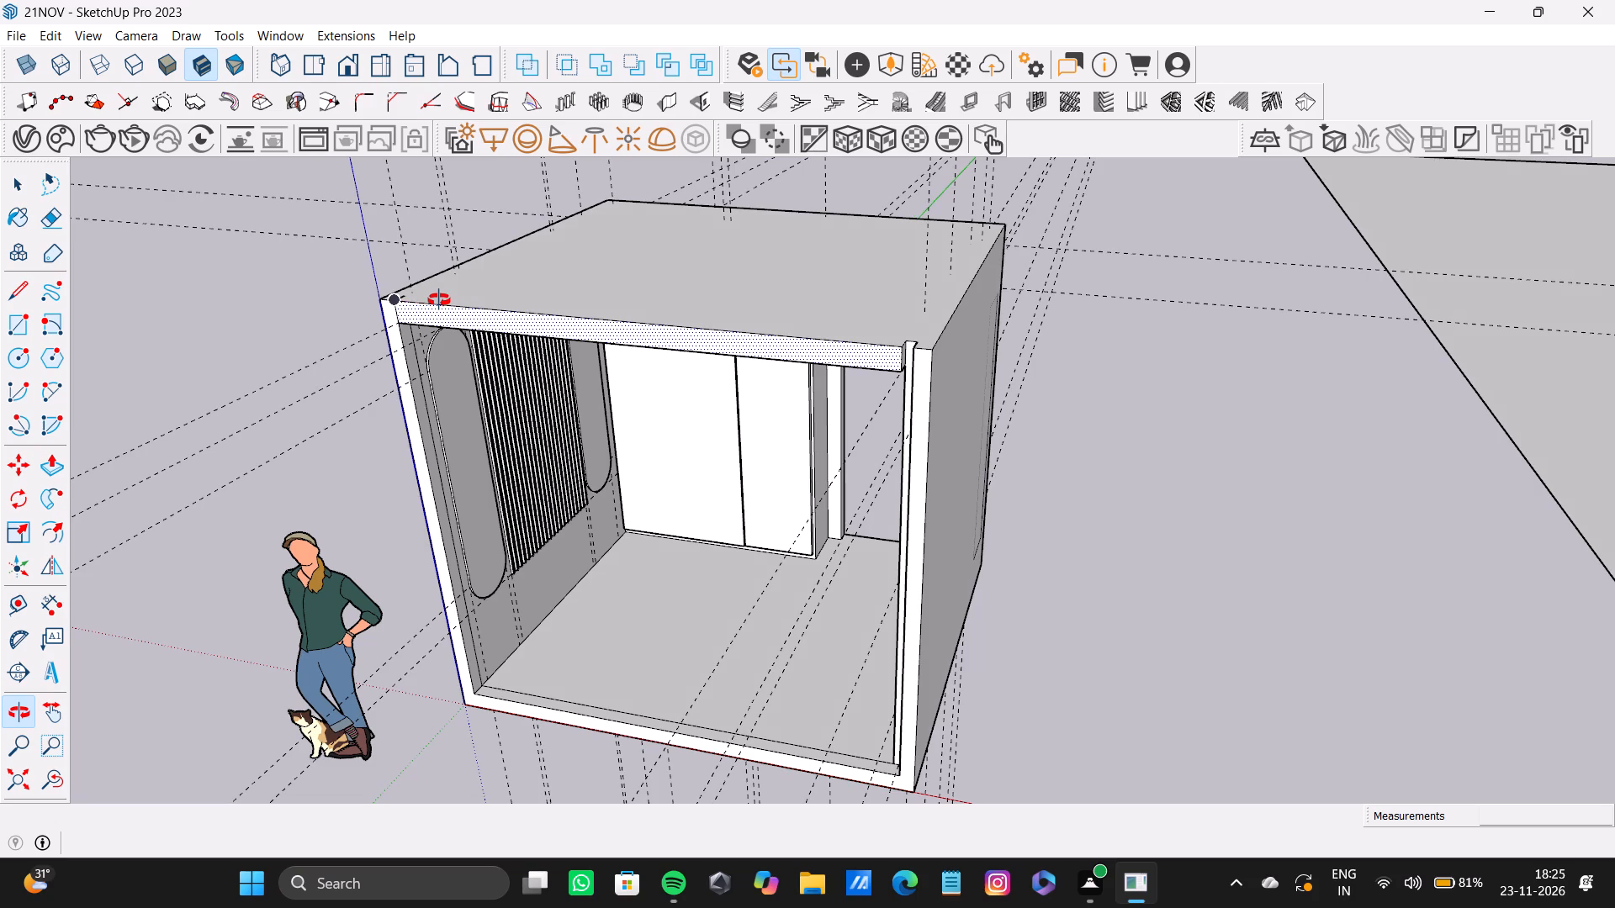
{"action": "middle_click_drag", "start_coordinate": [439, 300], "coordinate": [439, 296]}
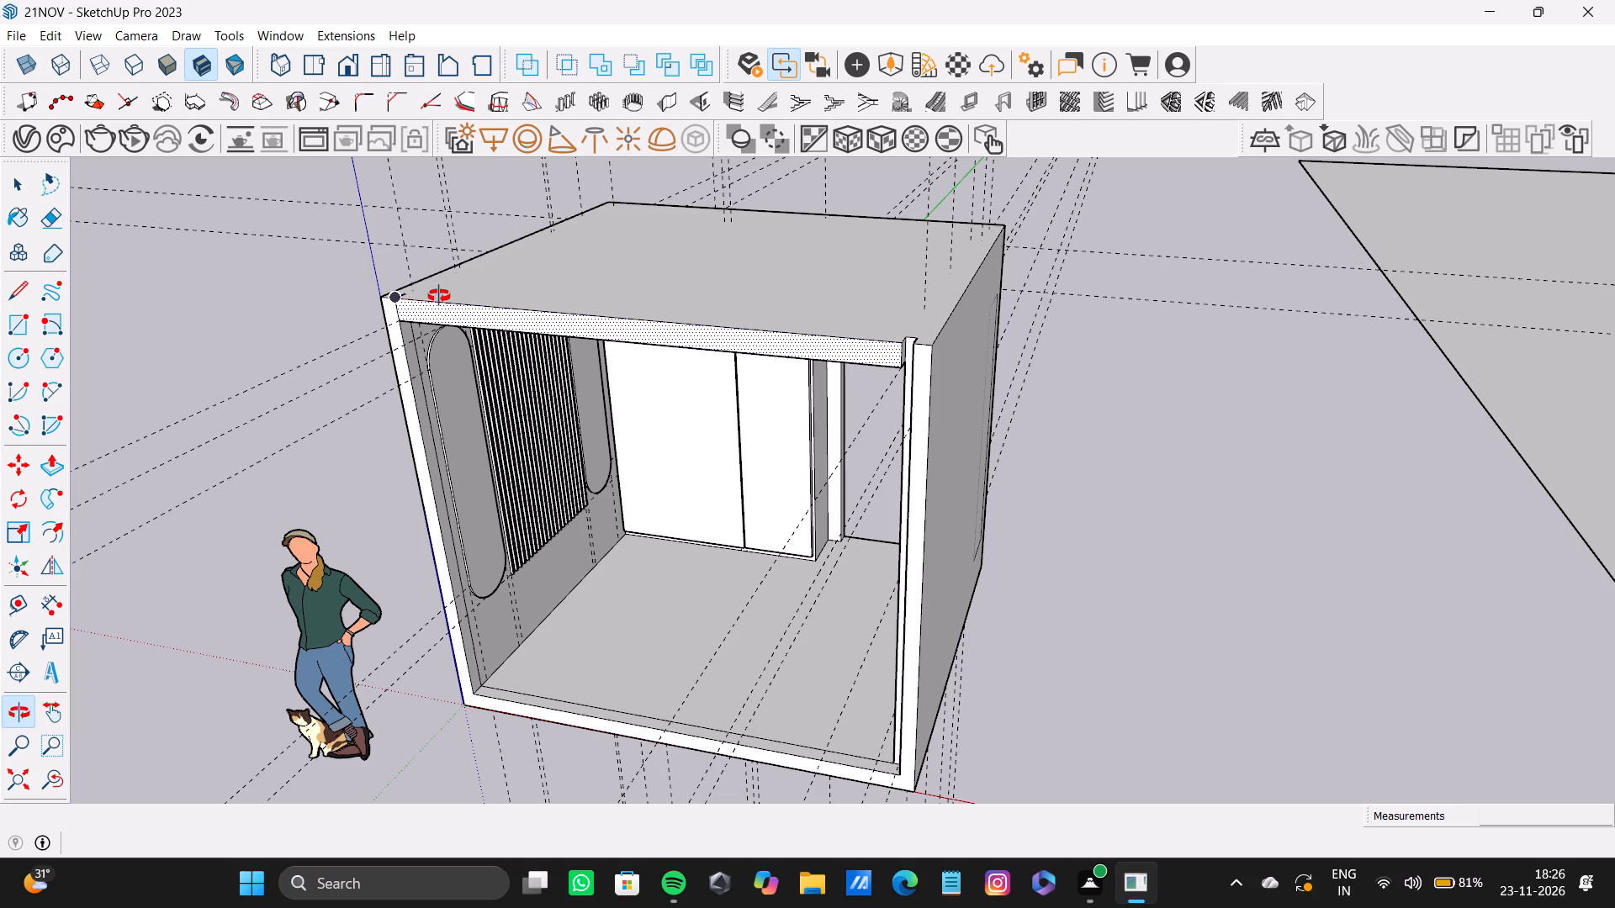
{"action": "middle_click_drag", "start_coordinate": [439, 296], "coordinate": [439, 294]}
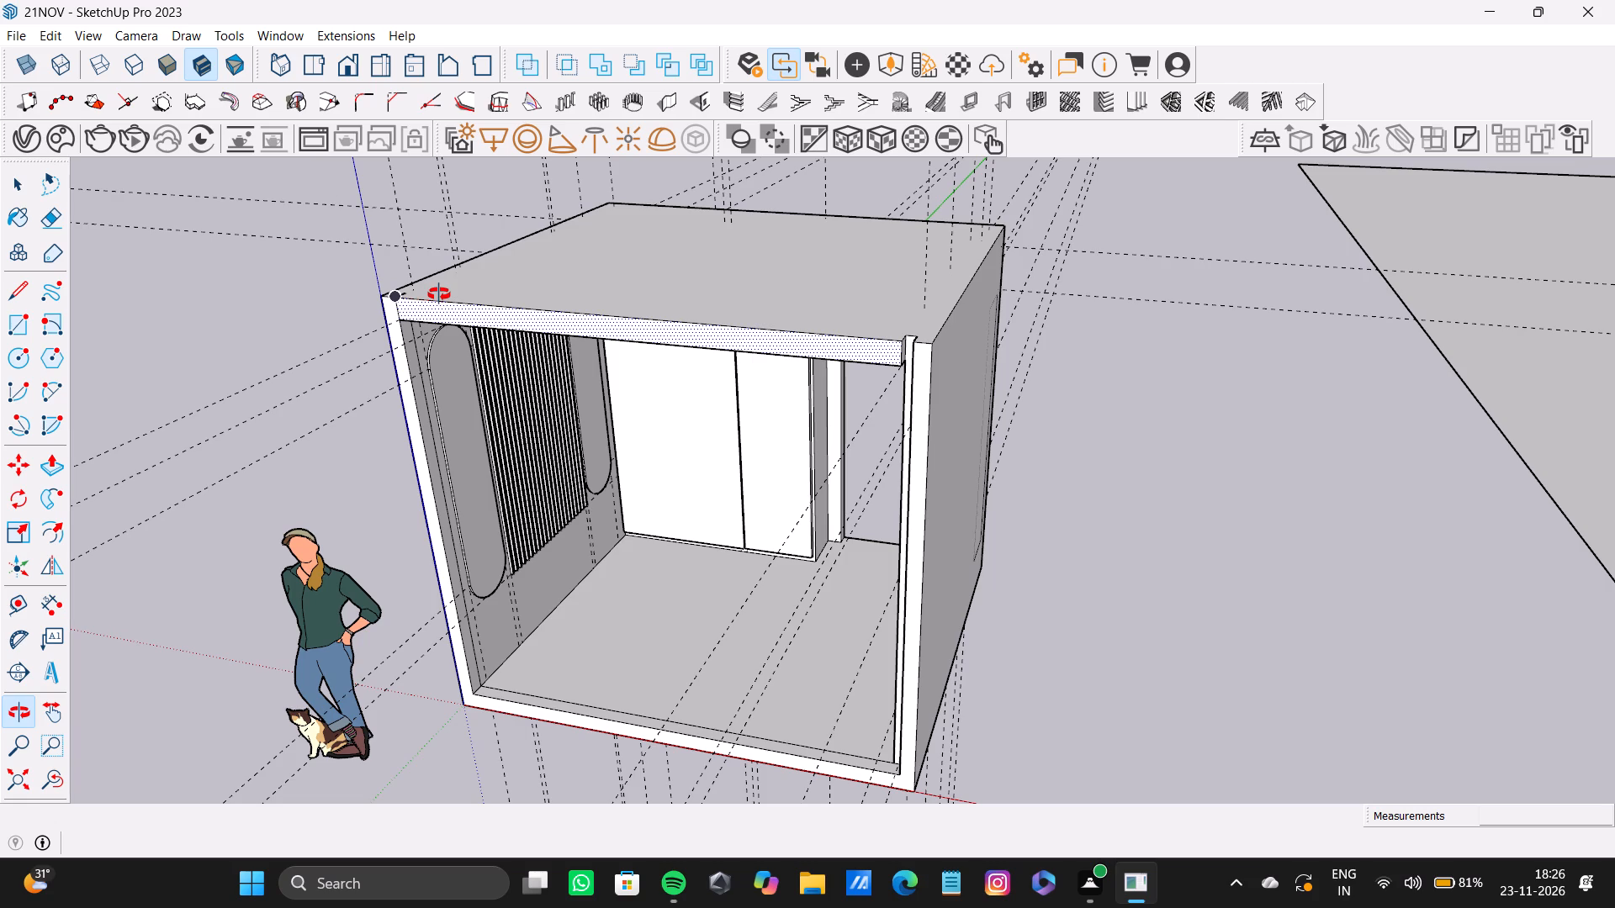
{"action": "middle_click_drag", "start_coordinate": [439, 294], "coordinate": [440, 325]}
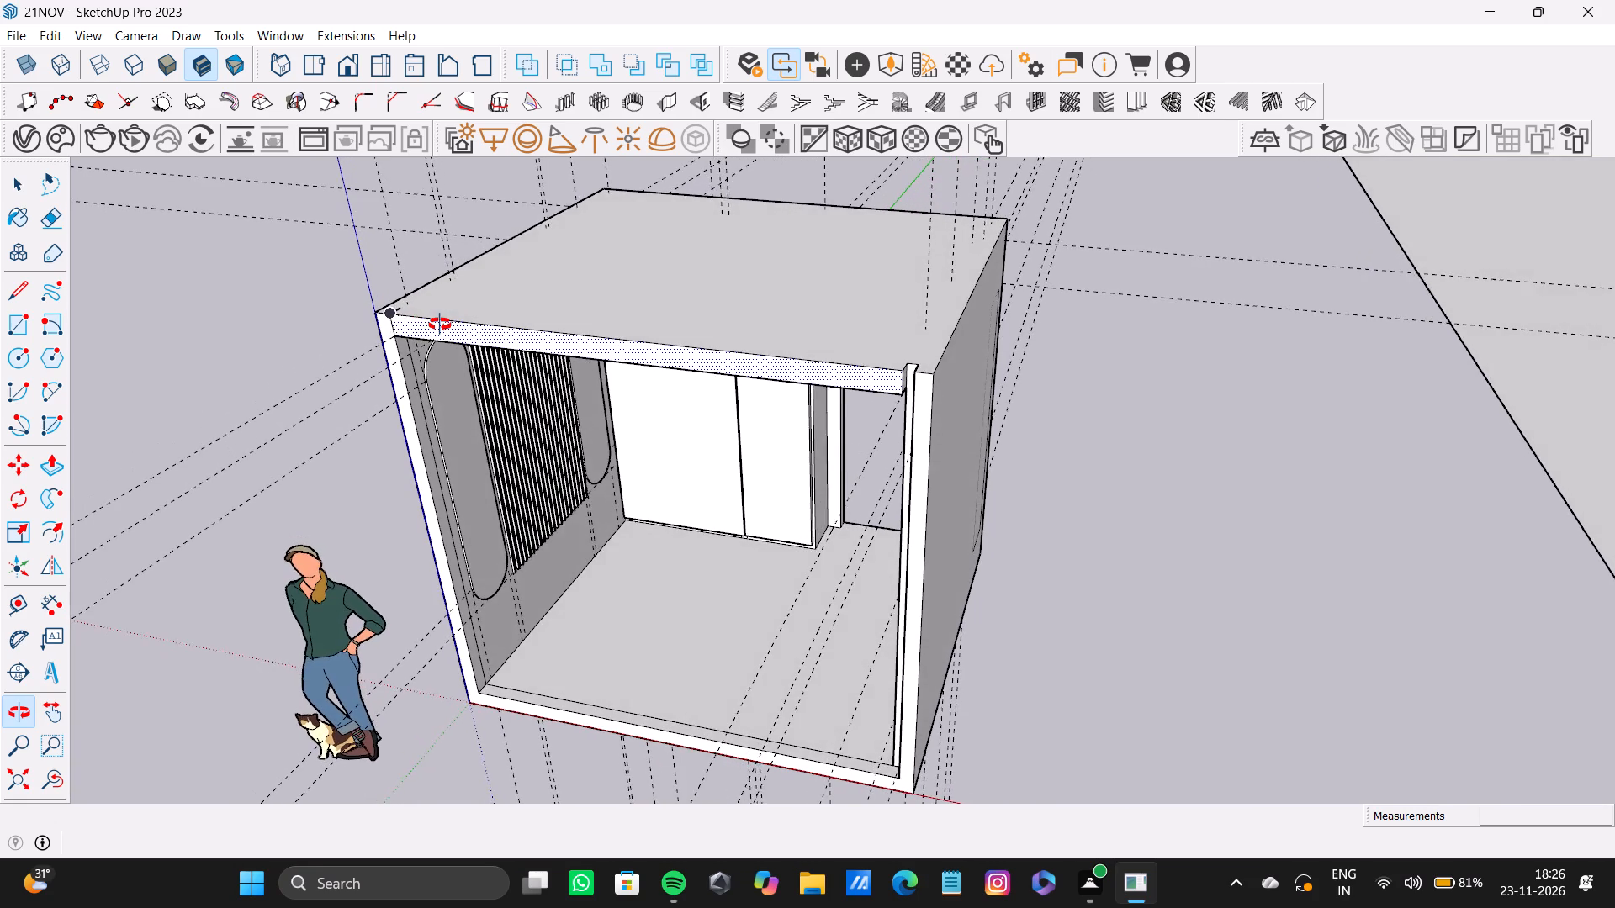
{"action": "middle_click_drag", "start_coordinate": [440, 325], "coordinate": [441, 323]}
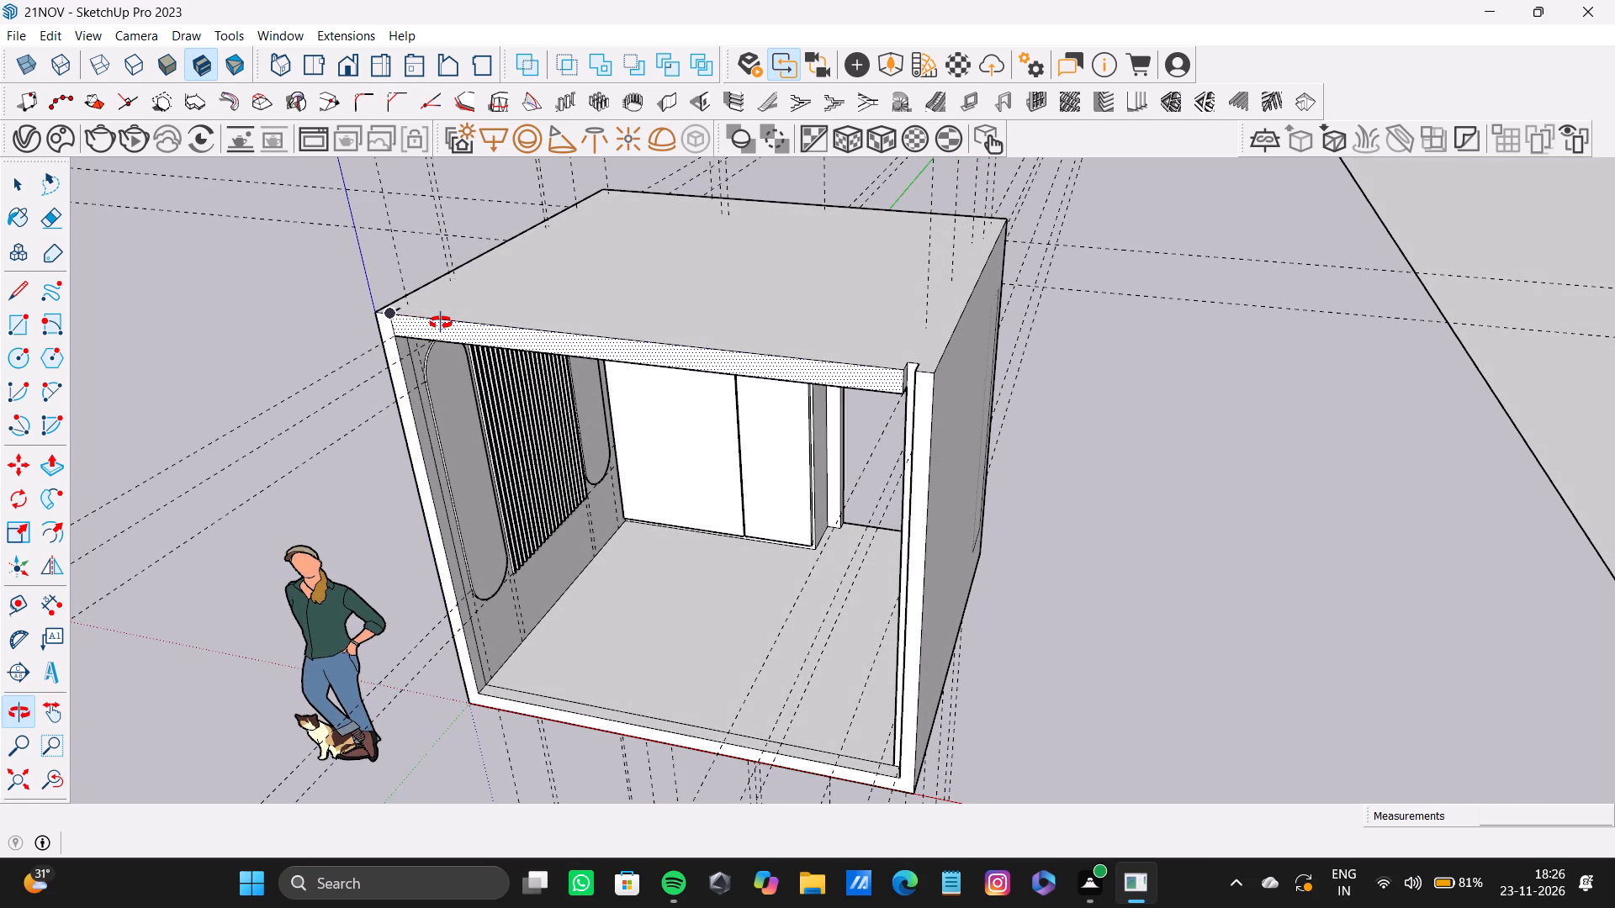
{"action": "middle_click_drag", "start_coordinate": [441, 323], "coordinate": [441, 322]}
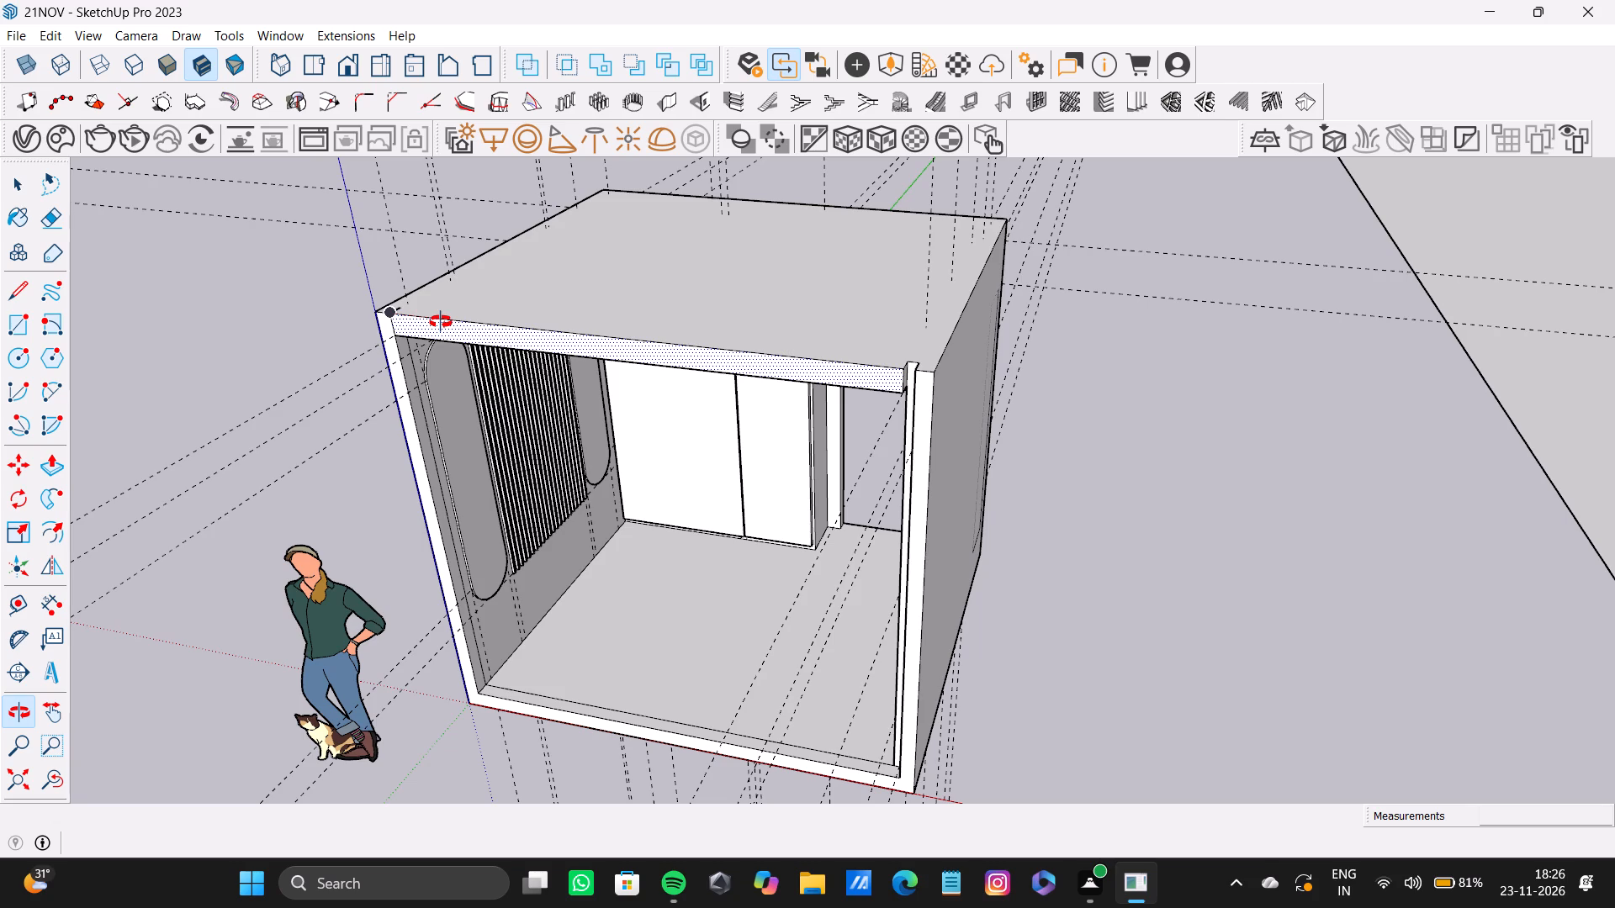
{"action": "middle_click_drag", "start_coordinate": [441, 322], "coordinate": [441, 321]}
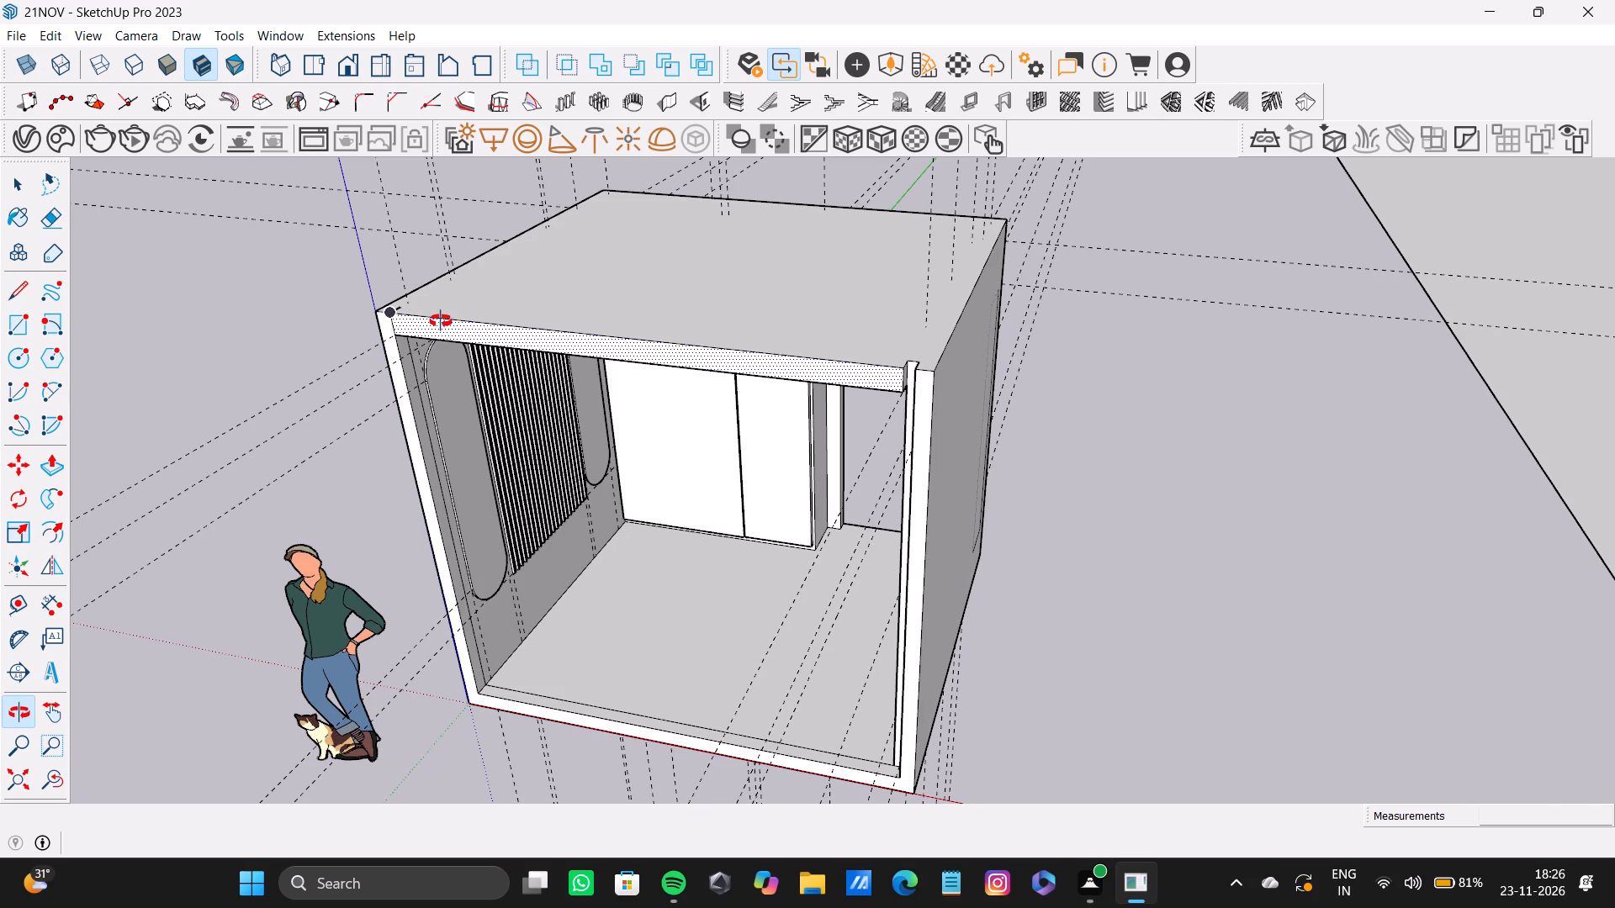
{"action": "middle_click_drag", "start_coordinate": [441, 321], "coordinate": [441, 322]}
Delete the short stray edge on top of the ceiling slab at the front corner above the slatted-panel wall.
{"action": "scroll", "coordinate": [433, 295], "scroll_direction": "up", "scroll_amount": 10}
{"action": "key", "text": "space"}
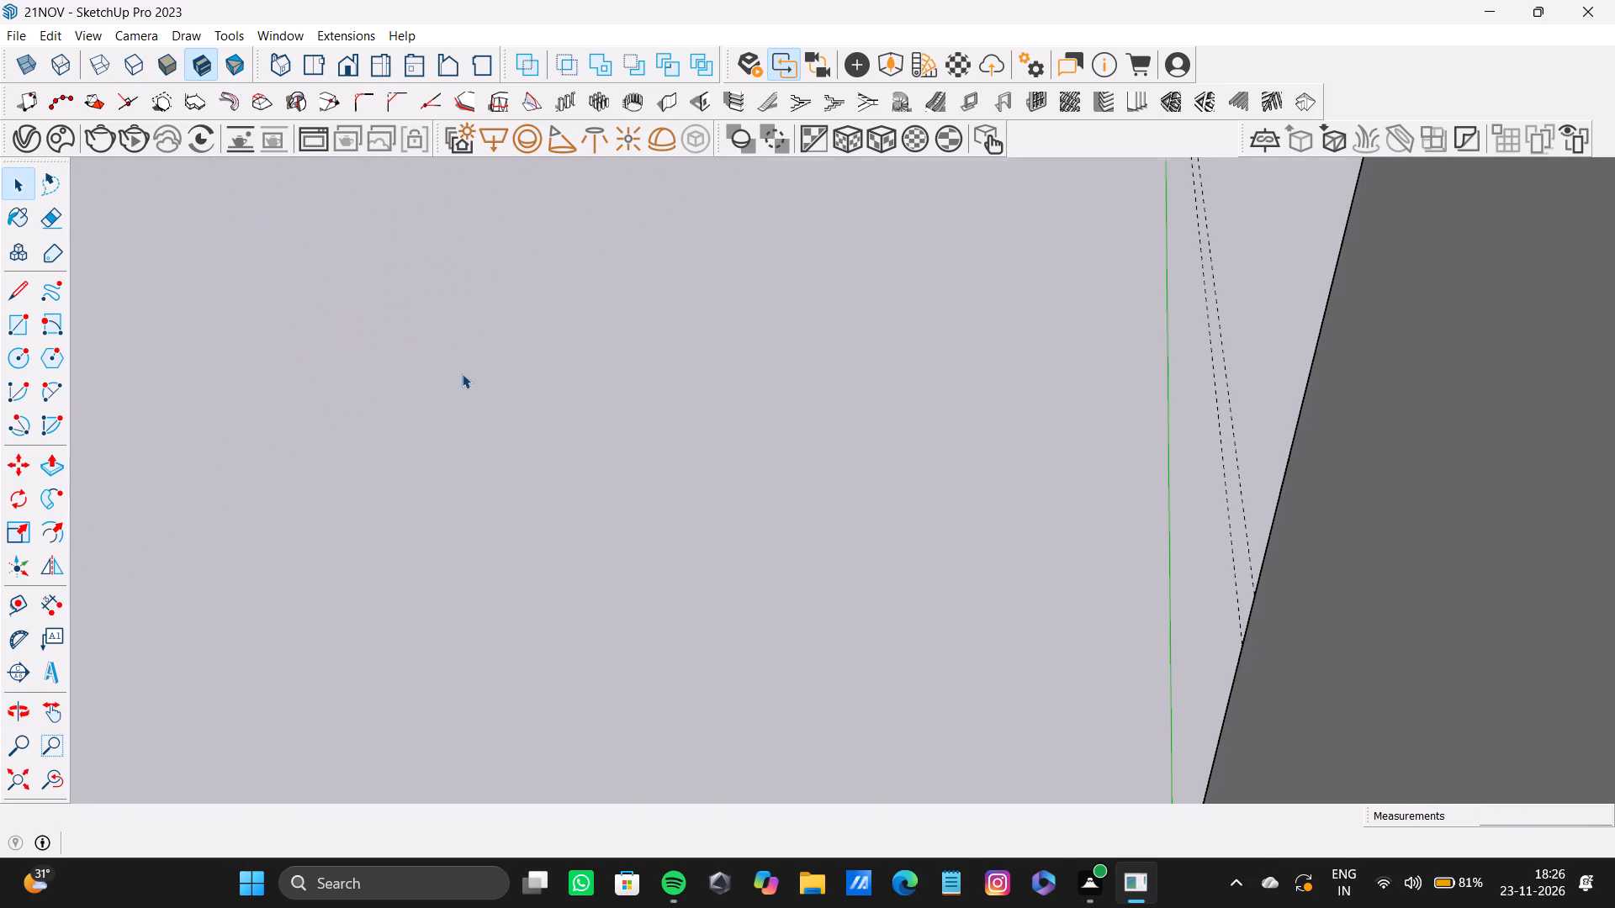
{"action": "scroll", "coordinate": [496, 436], "scroll_direction": "down", "scroll_amount": 7}
{"action": "scroll", "coordinate": [484, 486], "scroll_direction": "up", "scroll_amount": 6}
{"action": "scroll", "coordinate": [613, 363], "scroll_direction": "up", "scroll_amount": 4}
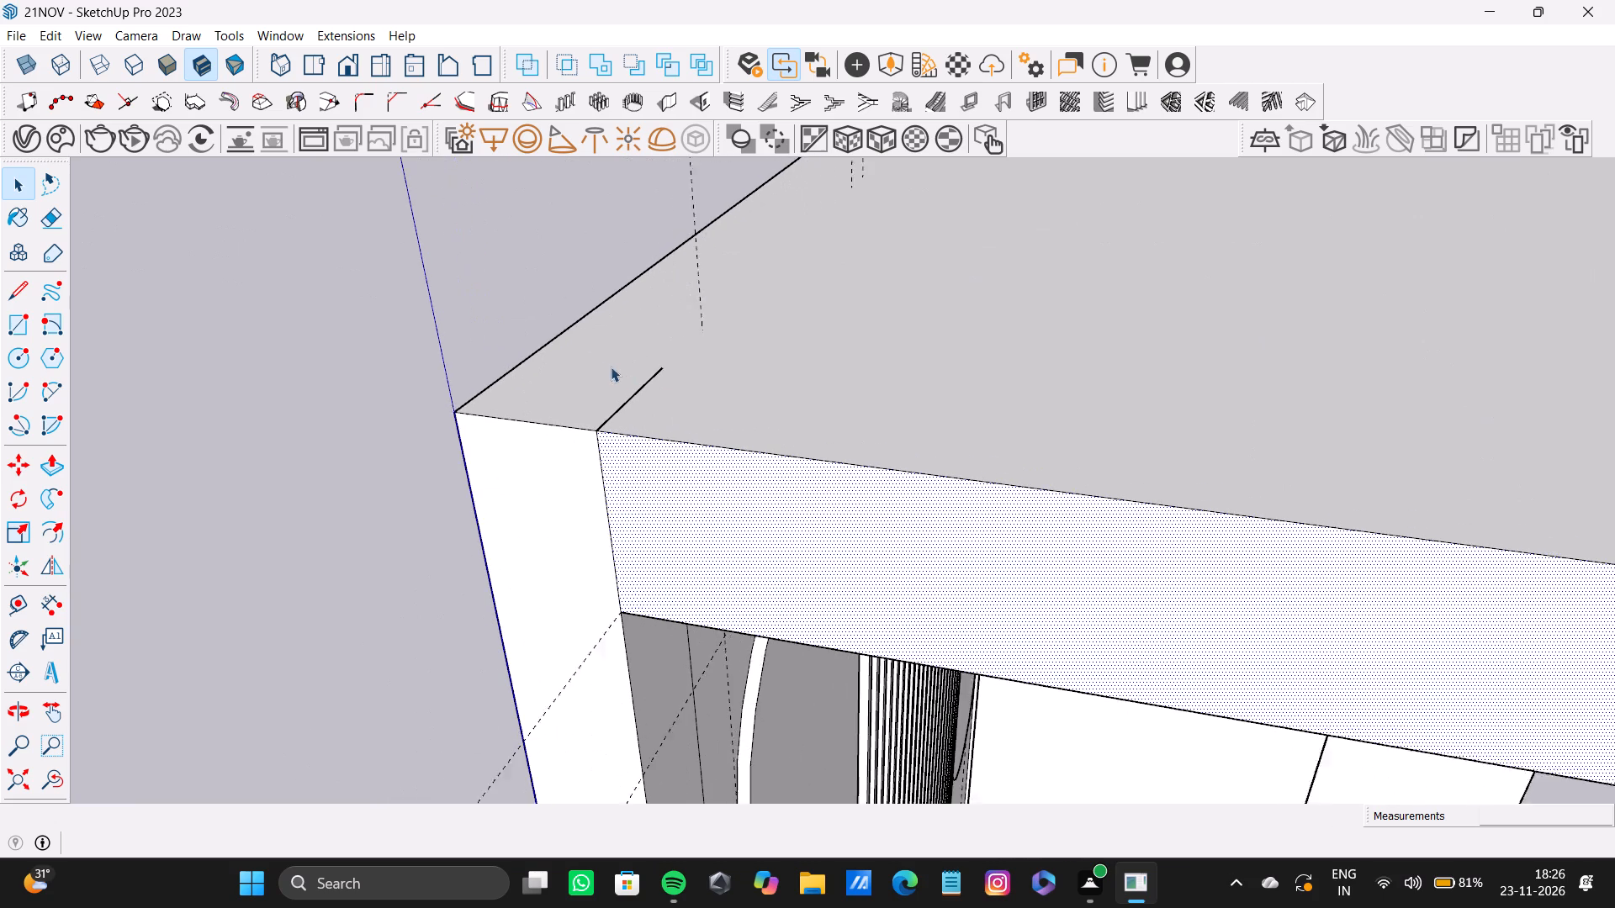
{"action": "left_click", "coordinate": [631, 409]}
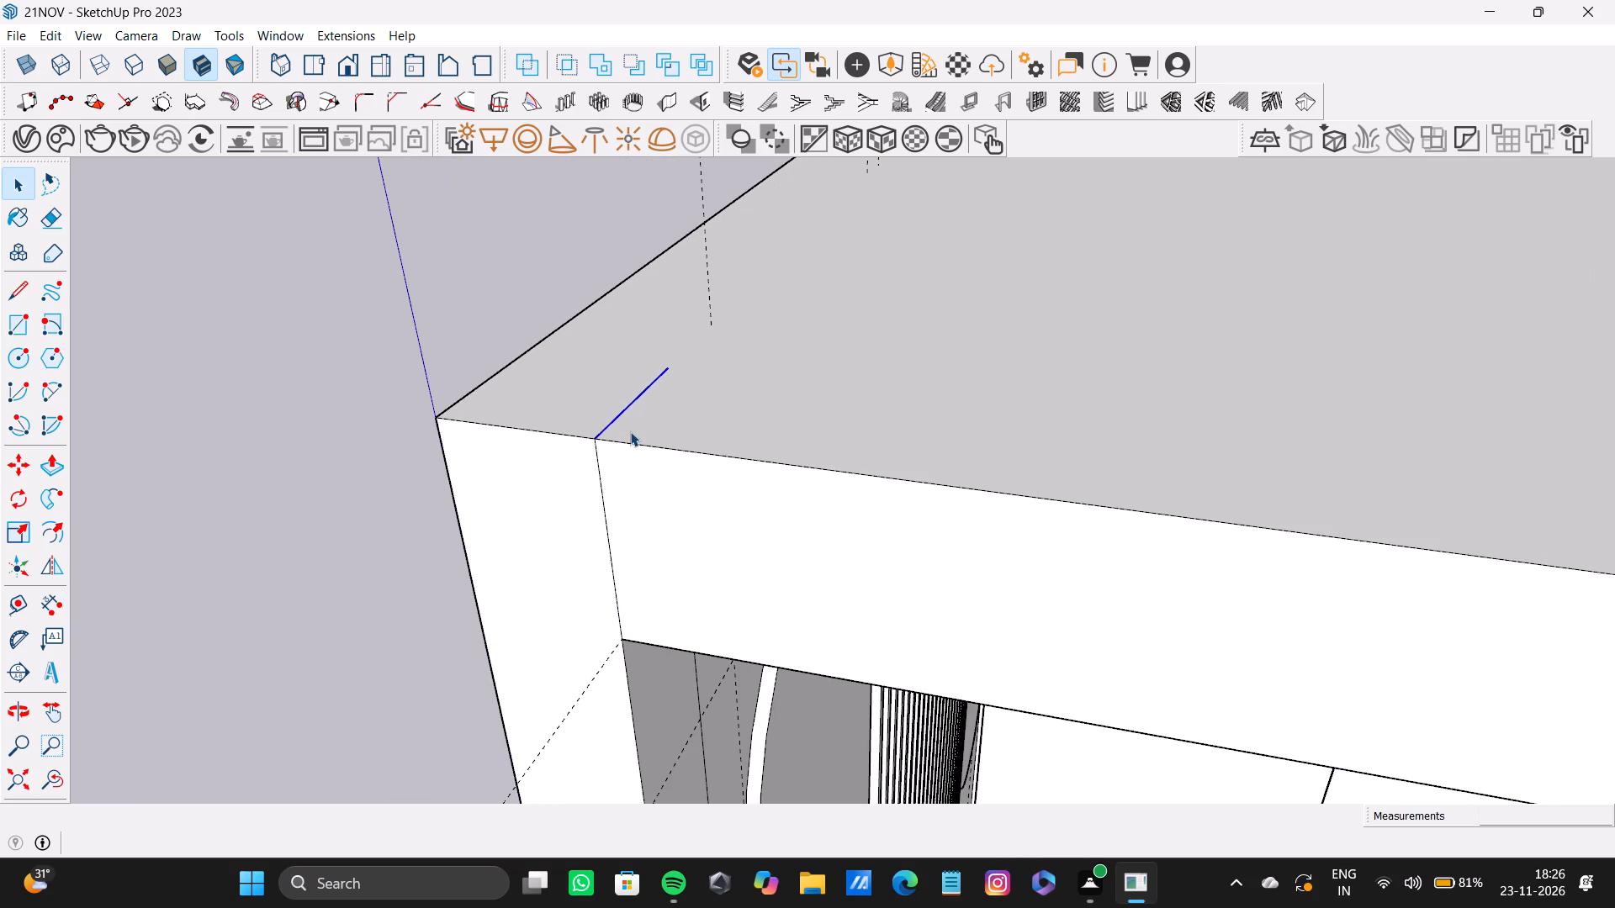
{"action": "key", "text": "Delete"}
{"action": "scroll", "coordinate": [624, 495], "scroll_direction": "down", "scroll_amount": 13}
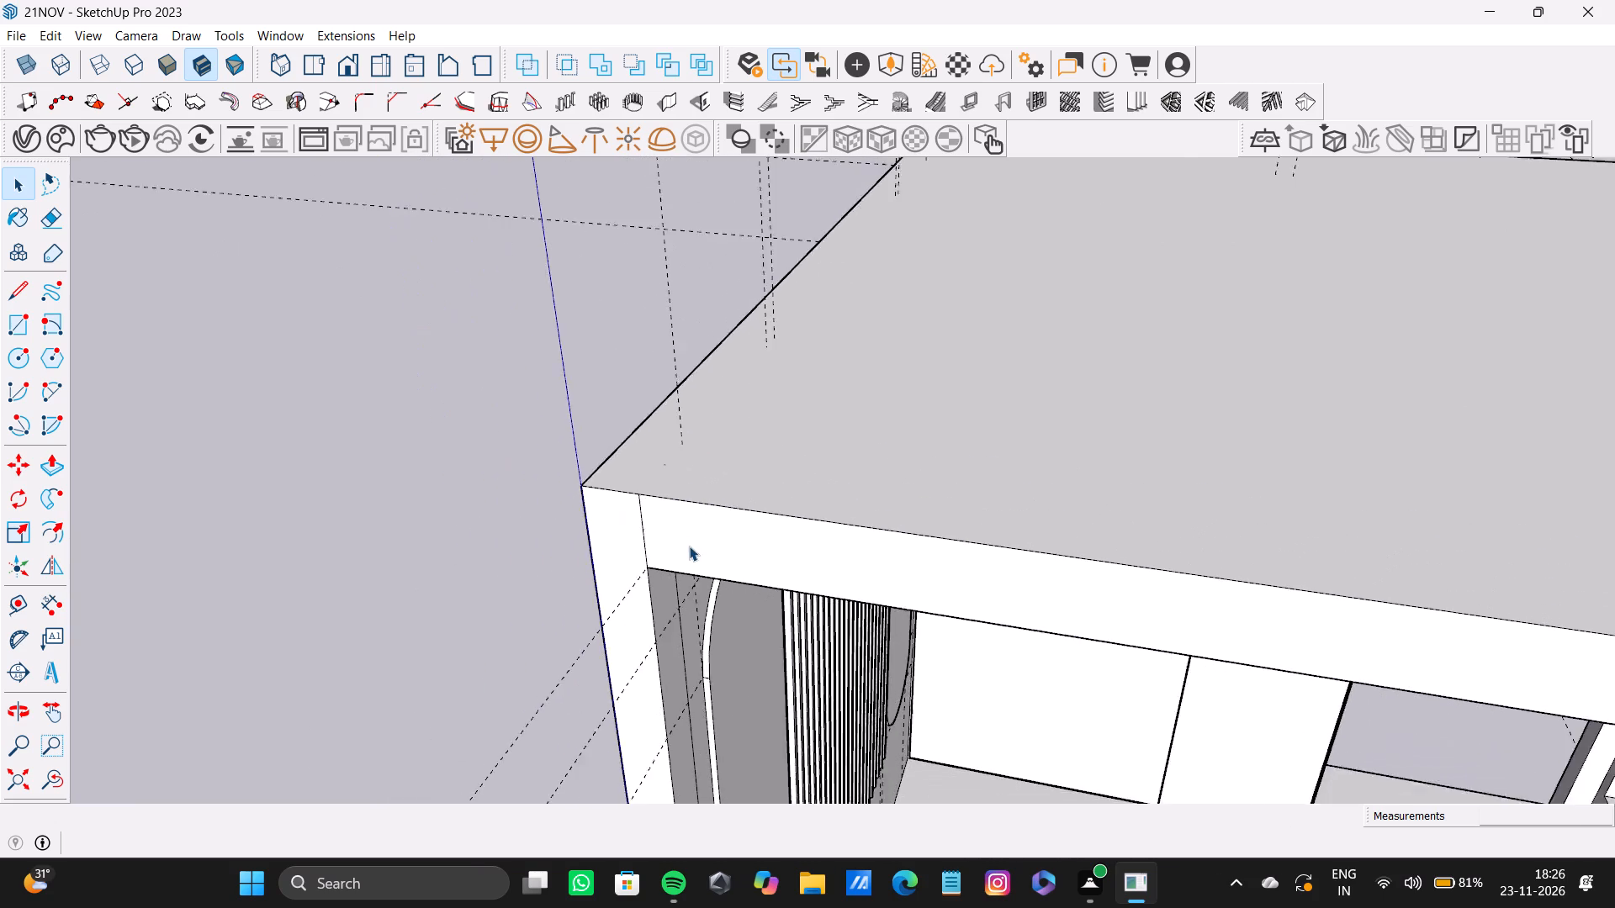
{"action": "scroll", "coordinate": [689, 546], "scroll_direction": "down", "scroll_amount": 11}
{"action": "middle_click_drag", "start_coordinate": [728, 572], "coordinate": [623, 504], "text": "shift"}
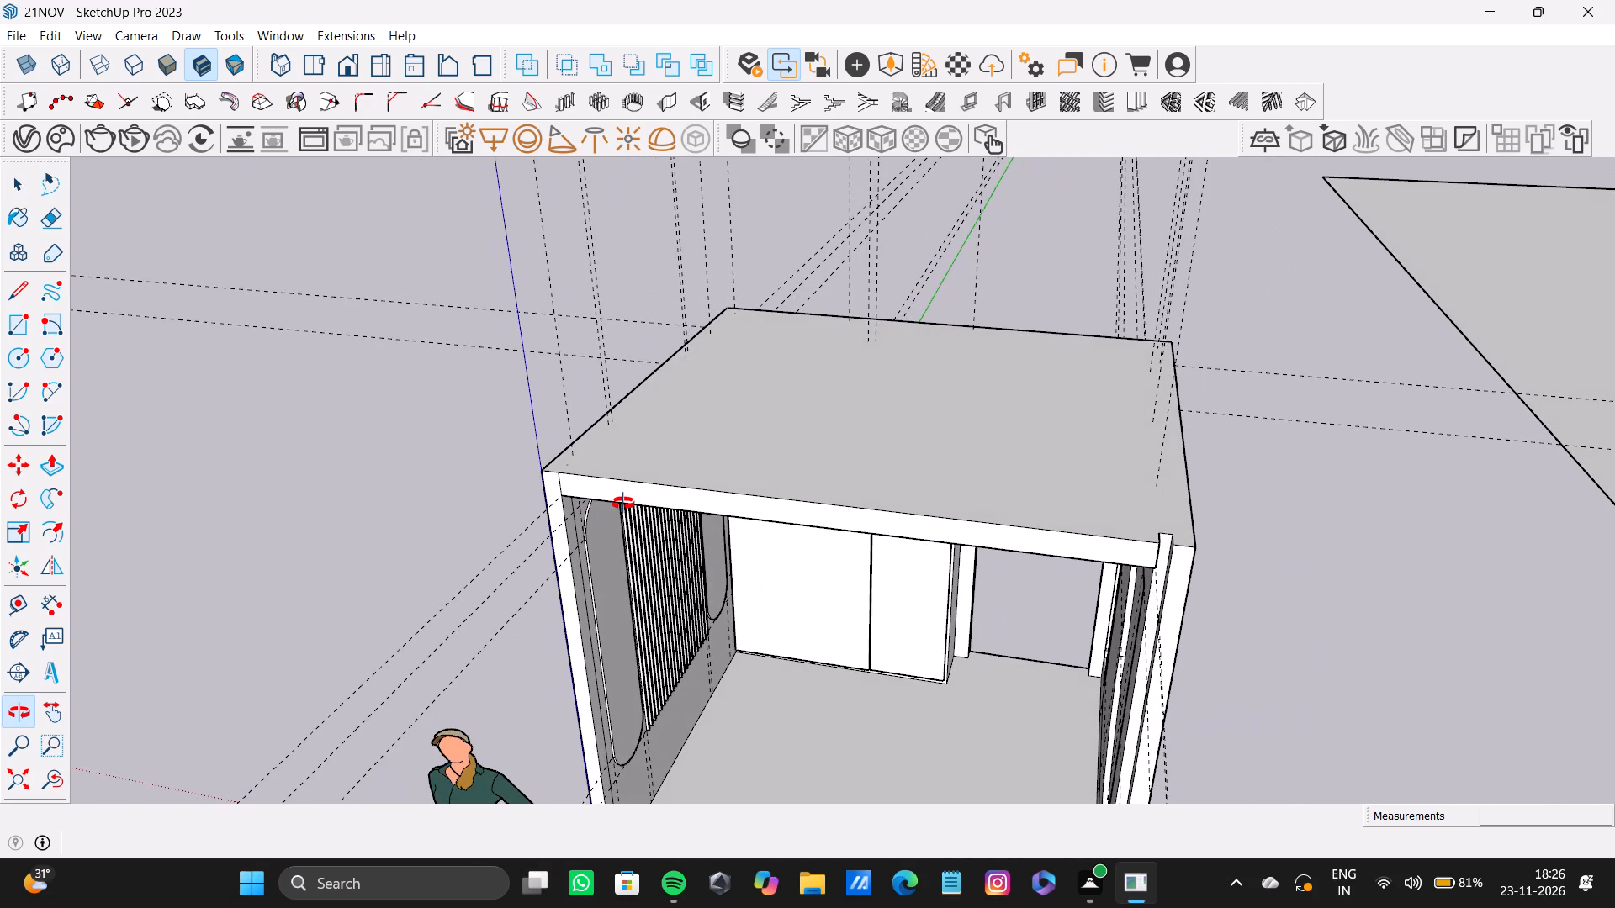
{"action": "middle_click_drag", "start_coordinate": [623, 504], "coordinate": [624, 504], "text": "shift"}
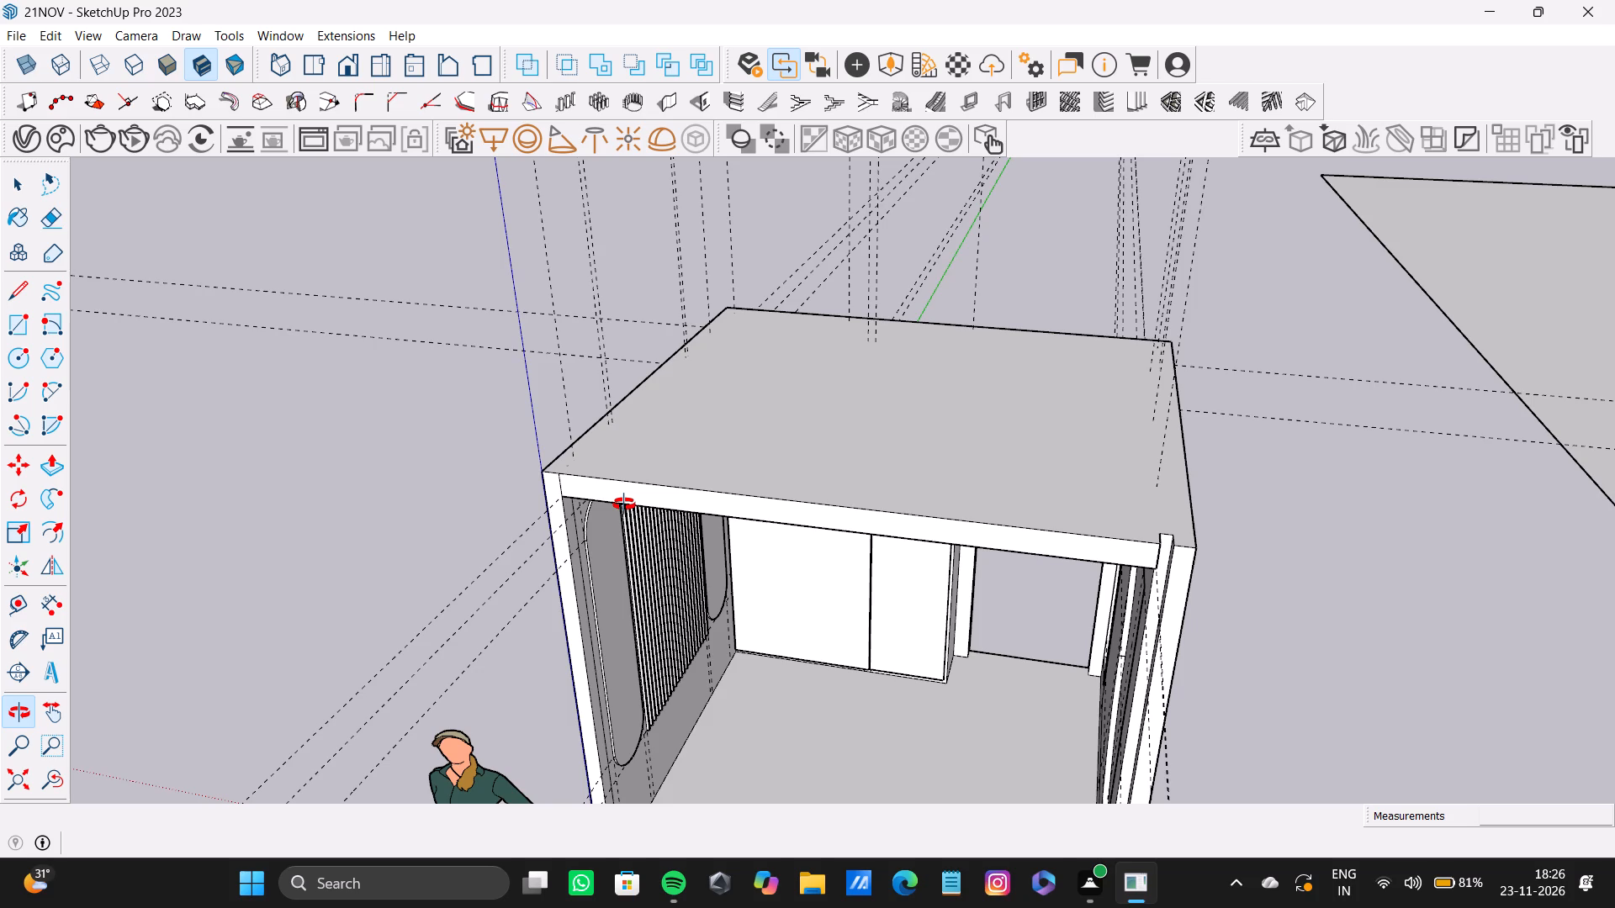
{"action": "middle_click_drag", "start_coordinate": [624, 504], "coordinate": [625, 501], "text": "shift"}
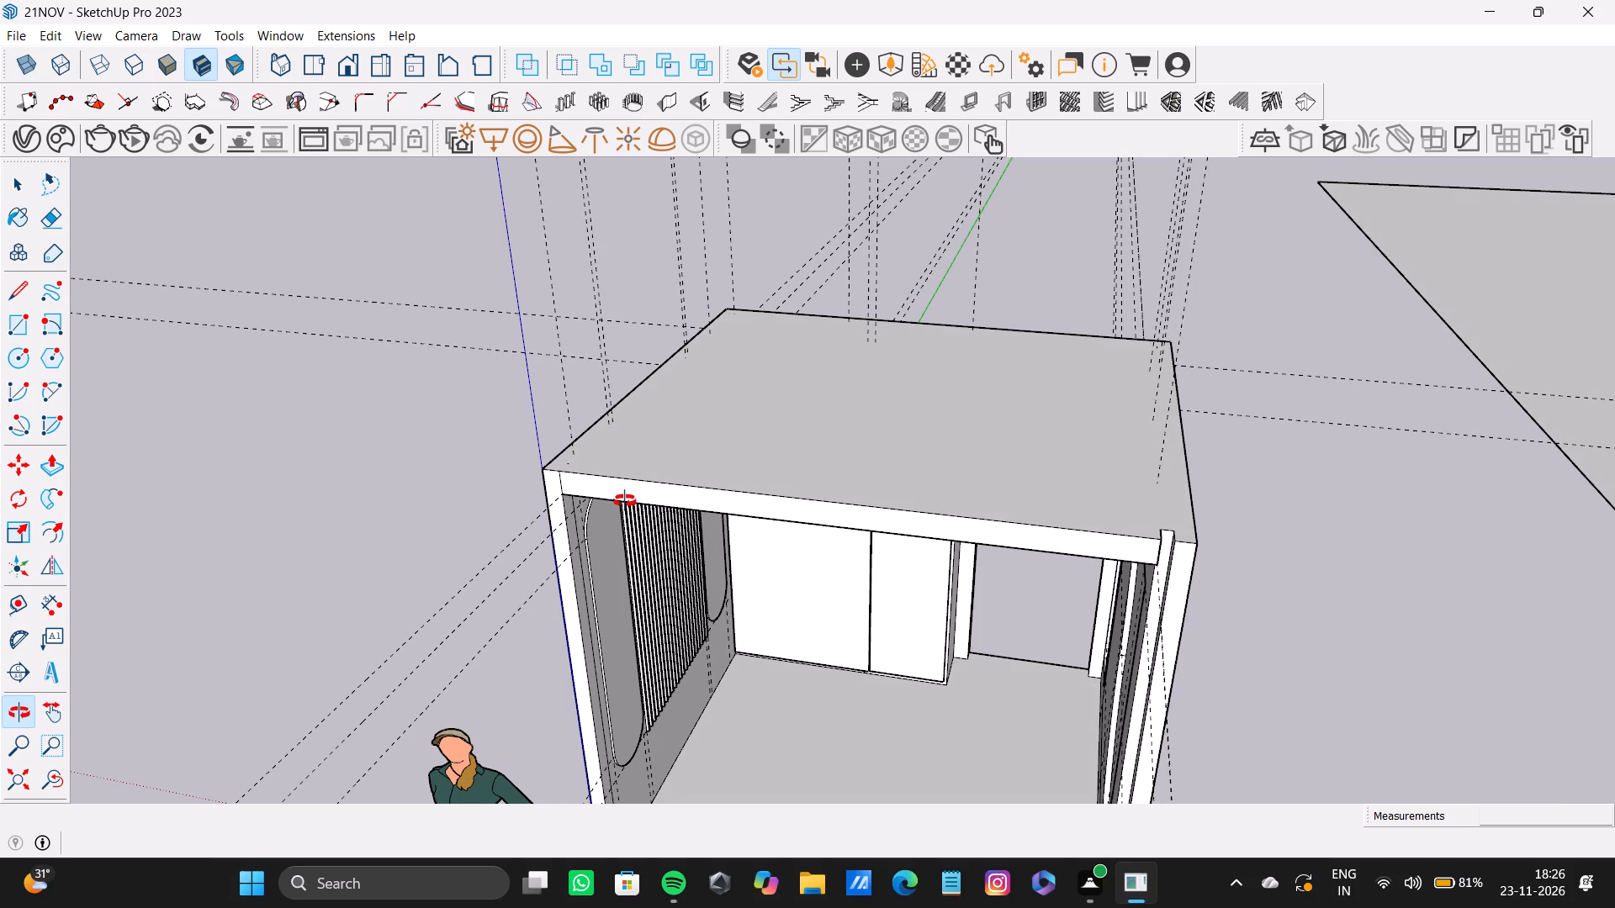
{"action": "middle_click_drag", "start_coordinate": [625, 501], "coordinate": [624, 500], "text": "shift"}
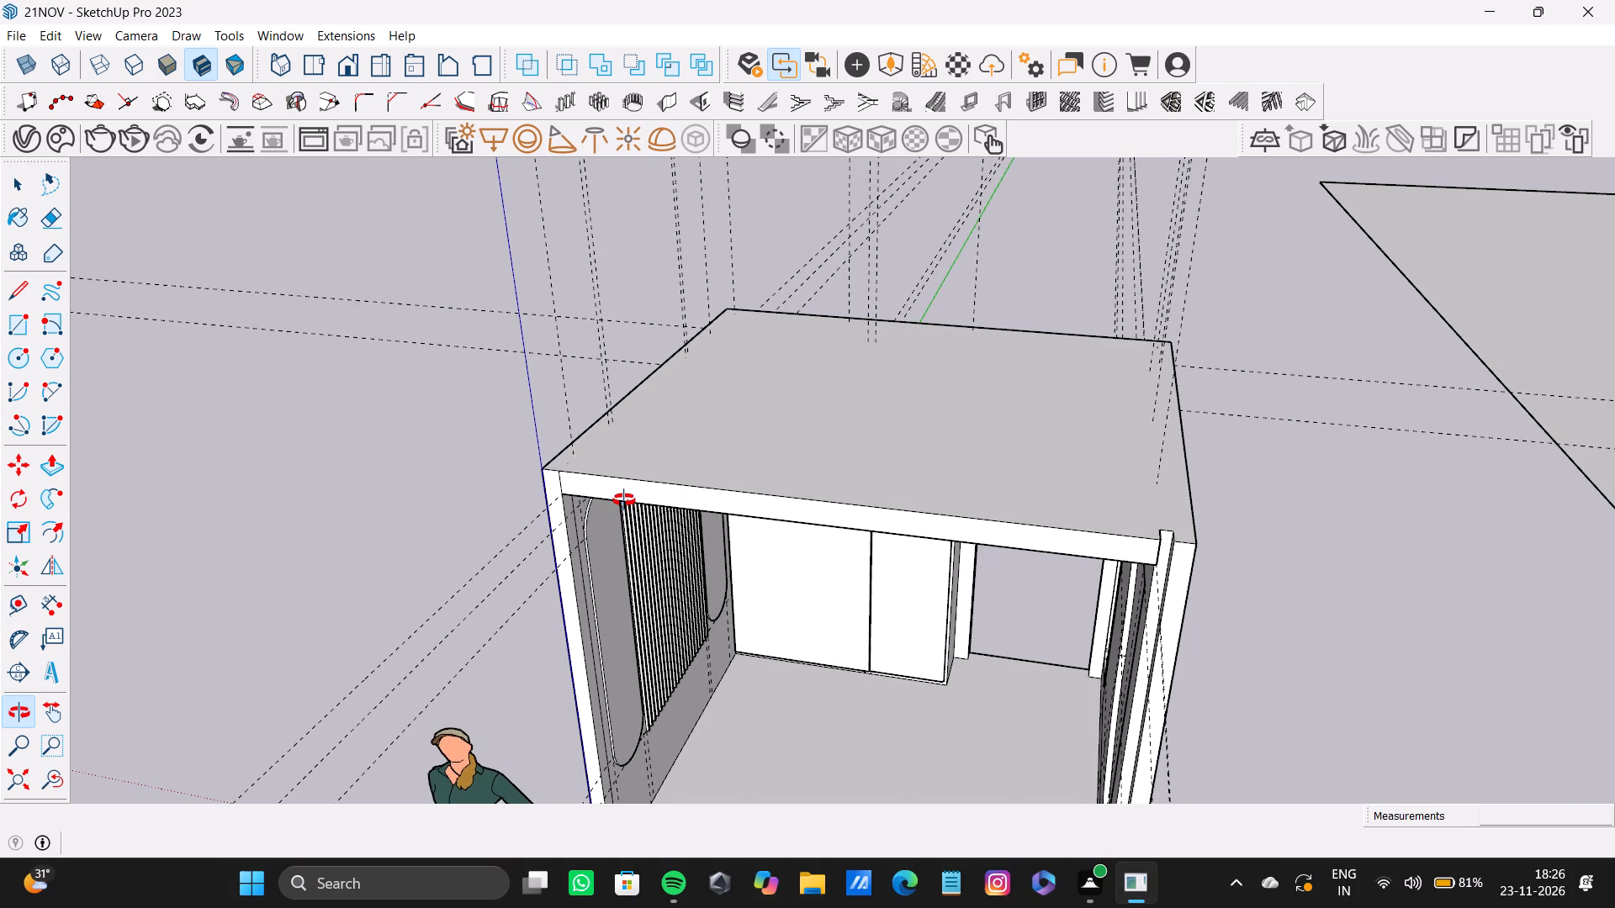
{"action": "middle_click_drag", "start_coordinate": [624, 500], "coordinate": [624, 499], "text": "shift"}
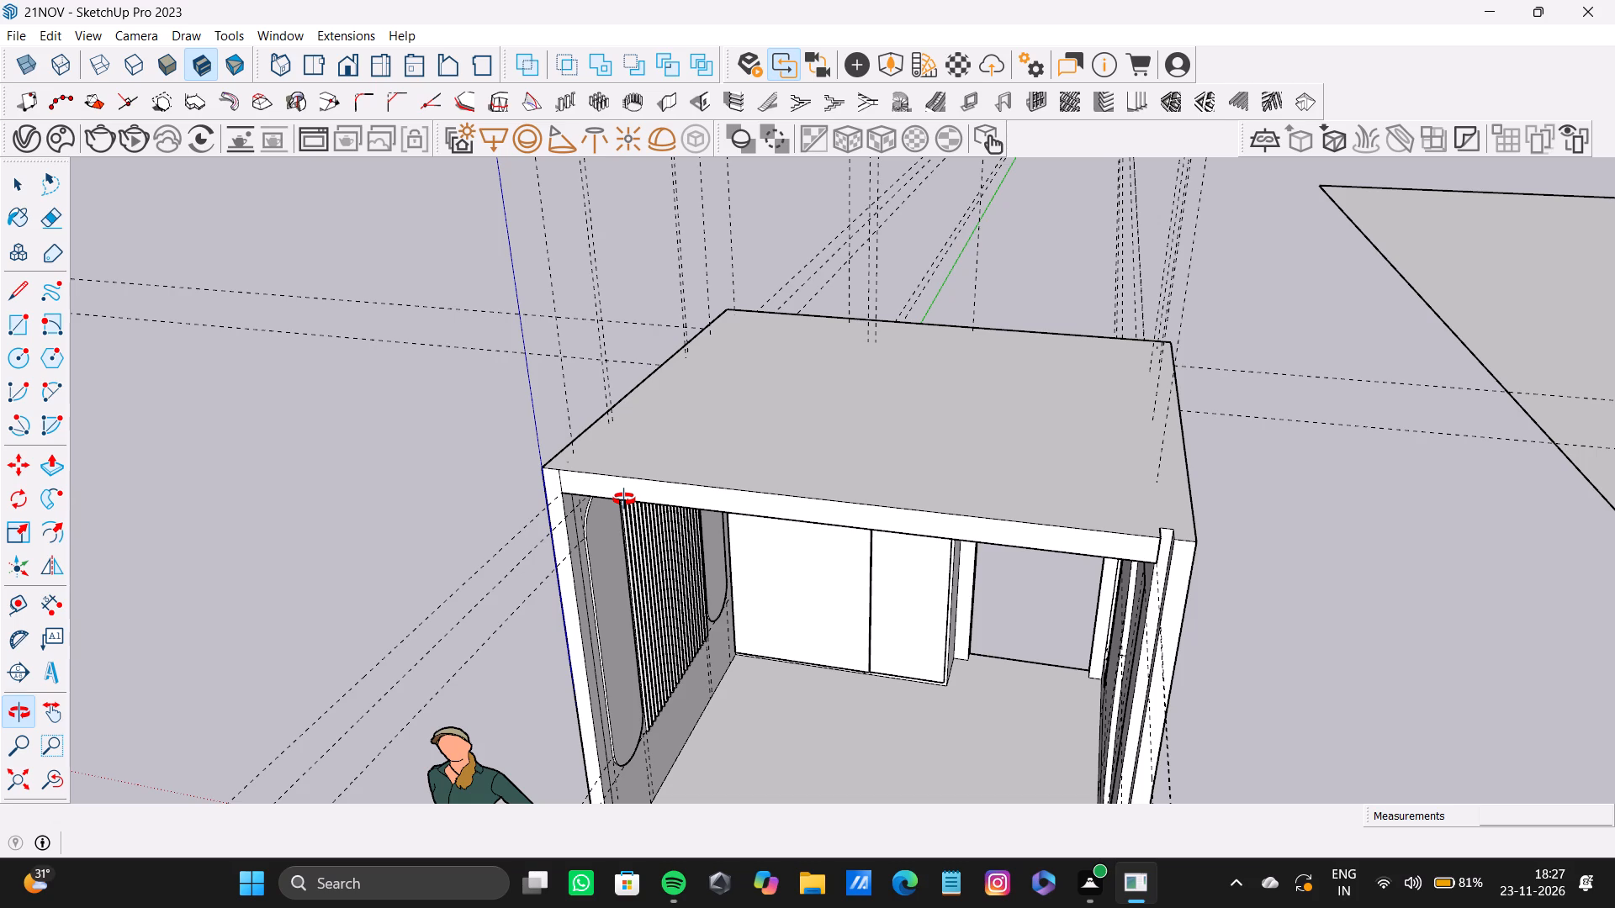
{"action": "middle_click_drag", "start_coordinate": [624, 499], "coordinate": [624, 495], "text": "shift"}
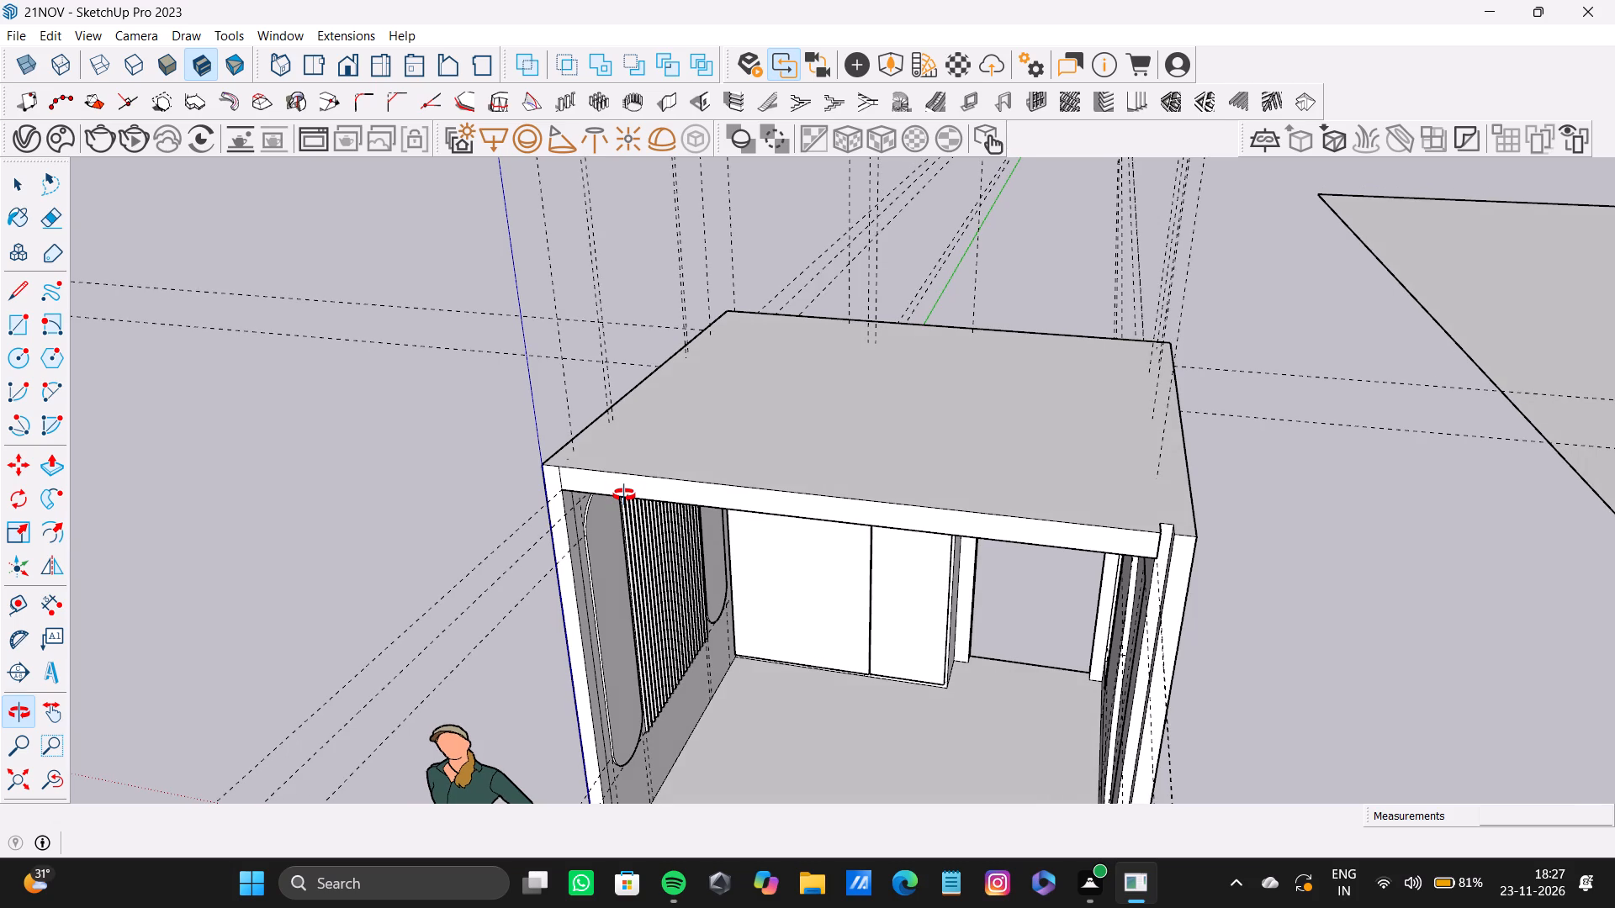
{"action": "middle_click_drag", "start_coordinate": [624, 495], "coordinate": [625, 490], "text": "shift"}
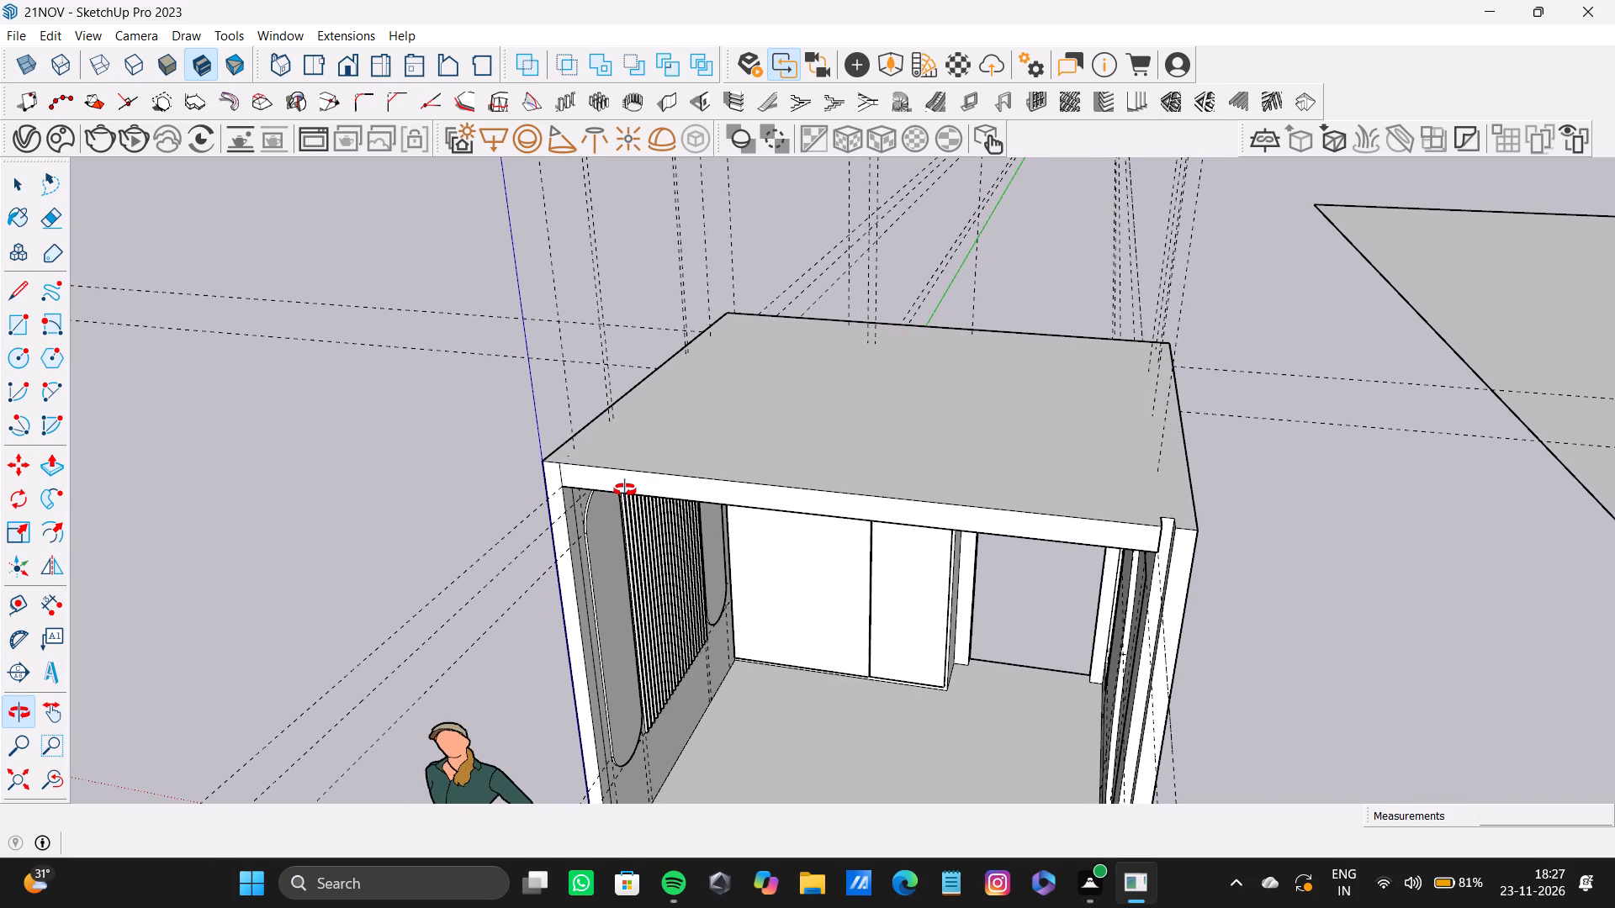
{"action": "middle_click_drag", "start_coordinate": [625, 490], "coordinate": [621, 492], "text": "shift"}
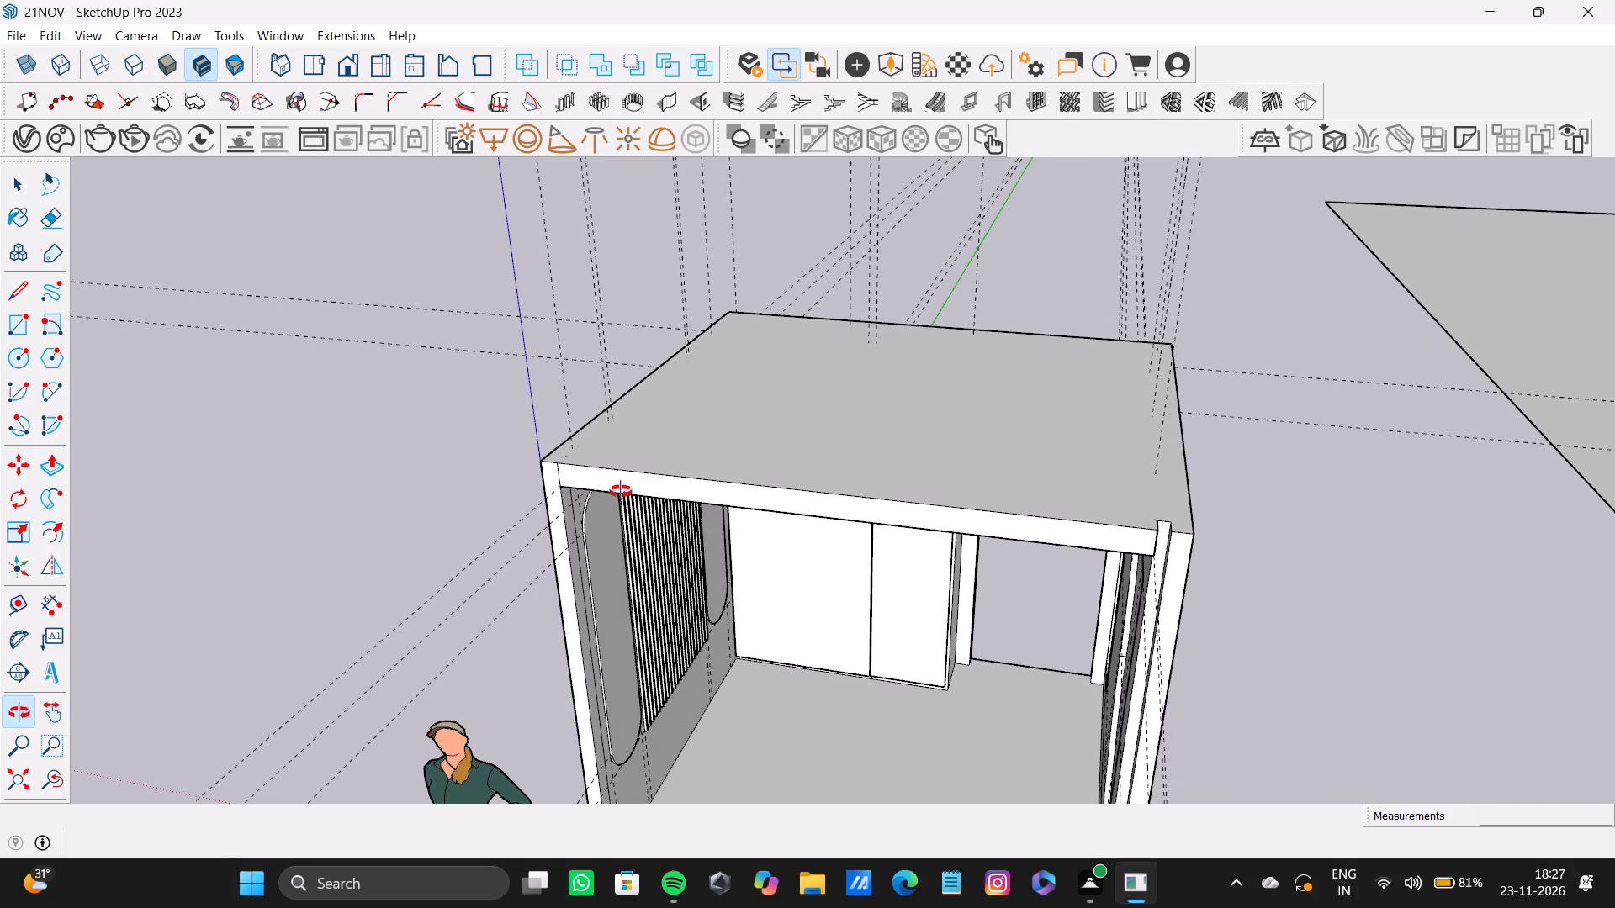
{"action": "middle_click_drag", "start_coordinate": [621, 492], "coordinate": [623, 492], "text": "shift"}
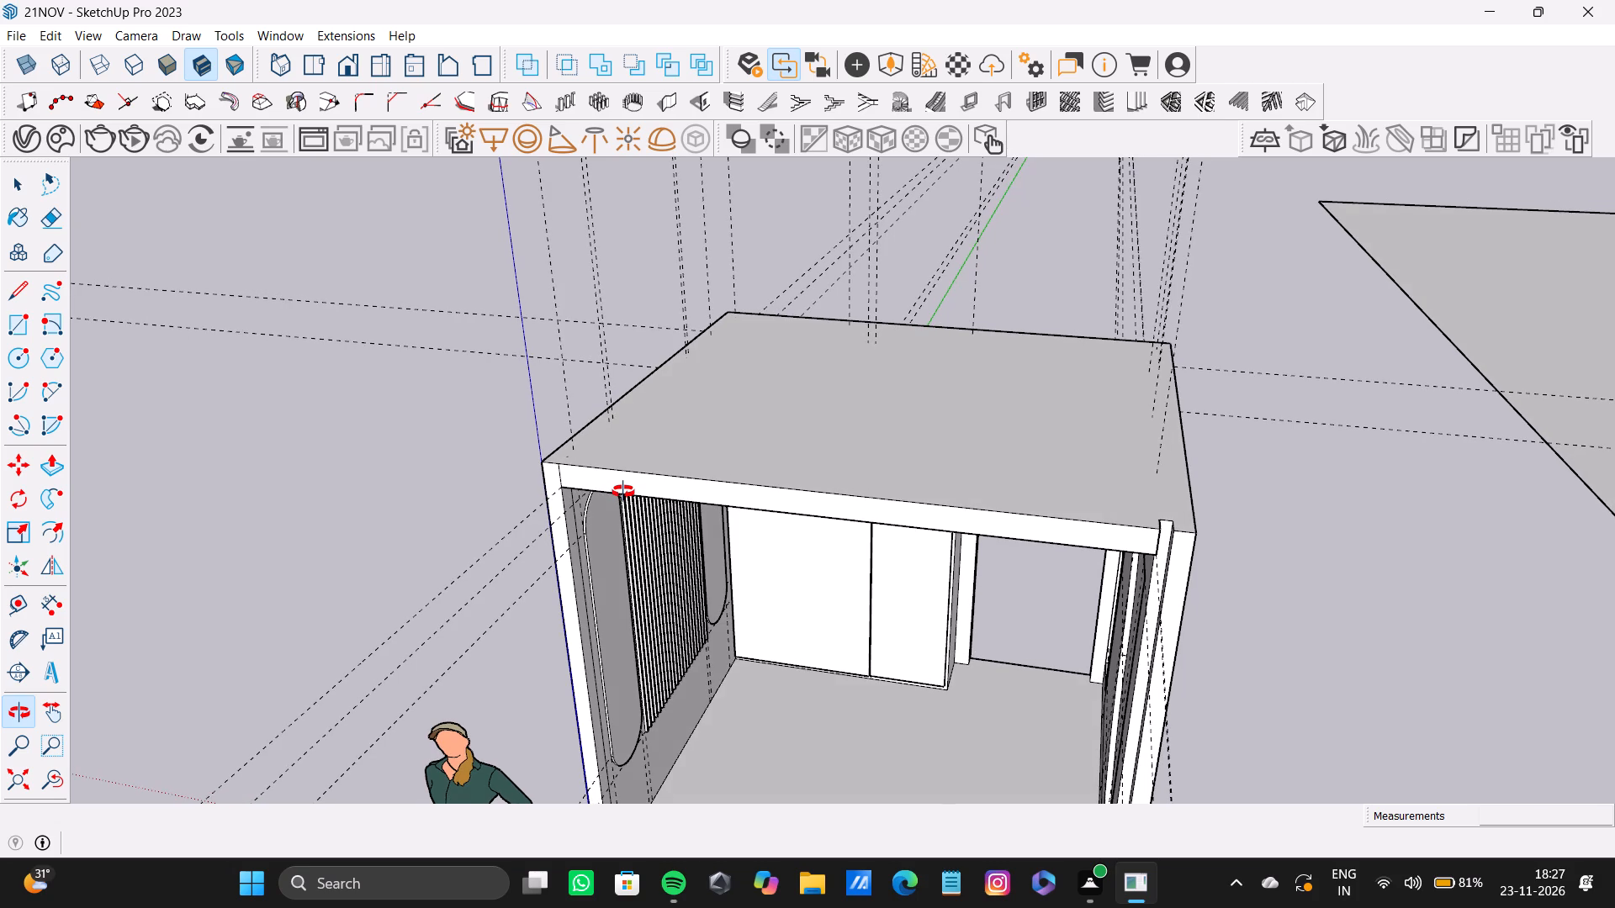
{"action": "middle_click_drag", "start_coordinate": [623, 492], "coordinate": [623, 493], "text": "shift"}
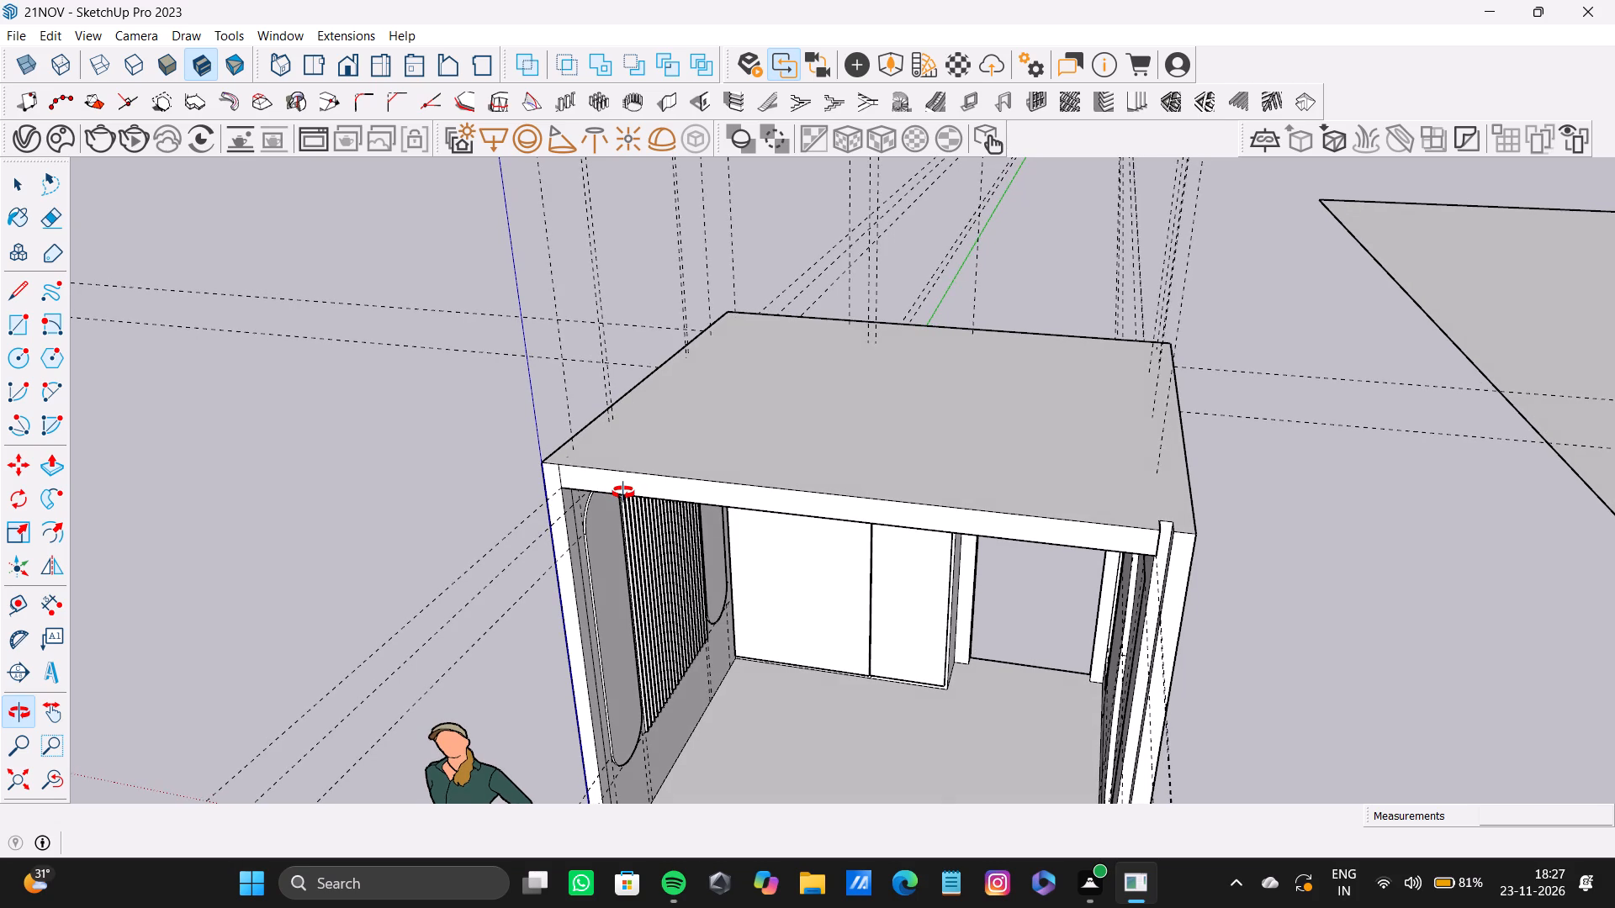
Push/Pull the ceiling slab's small end face about 2 1/4" to close the notch at the front corner beside the niche and S-curve wall.
{"action": "middle_click_drag", "start_coordinate": [623, 493], "coordinate": [654, 488], "text": "shift"}
{"action": "scroll", "coordinate": [1142, 509], "scroll_direction": "up", "scroll_amount": 4}
{"action": "scroll", "coordinate": [1191, 531], "scroll_direction": "down", "scroll_amount": 7}
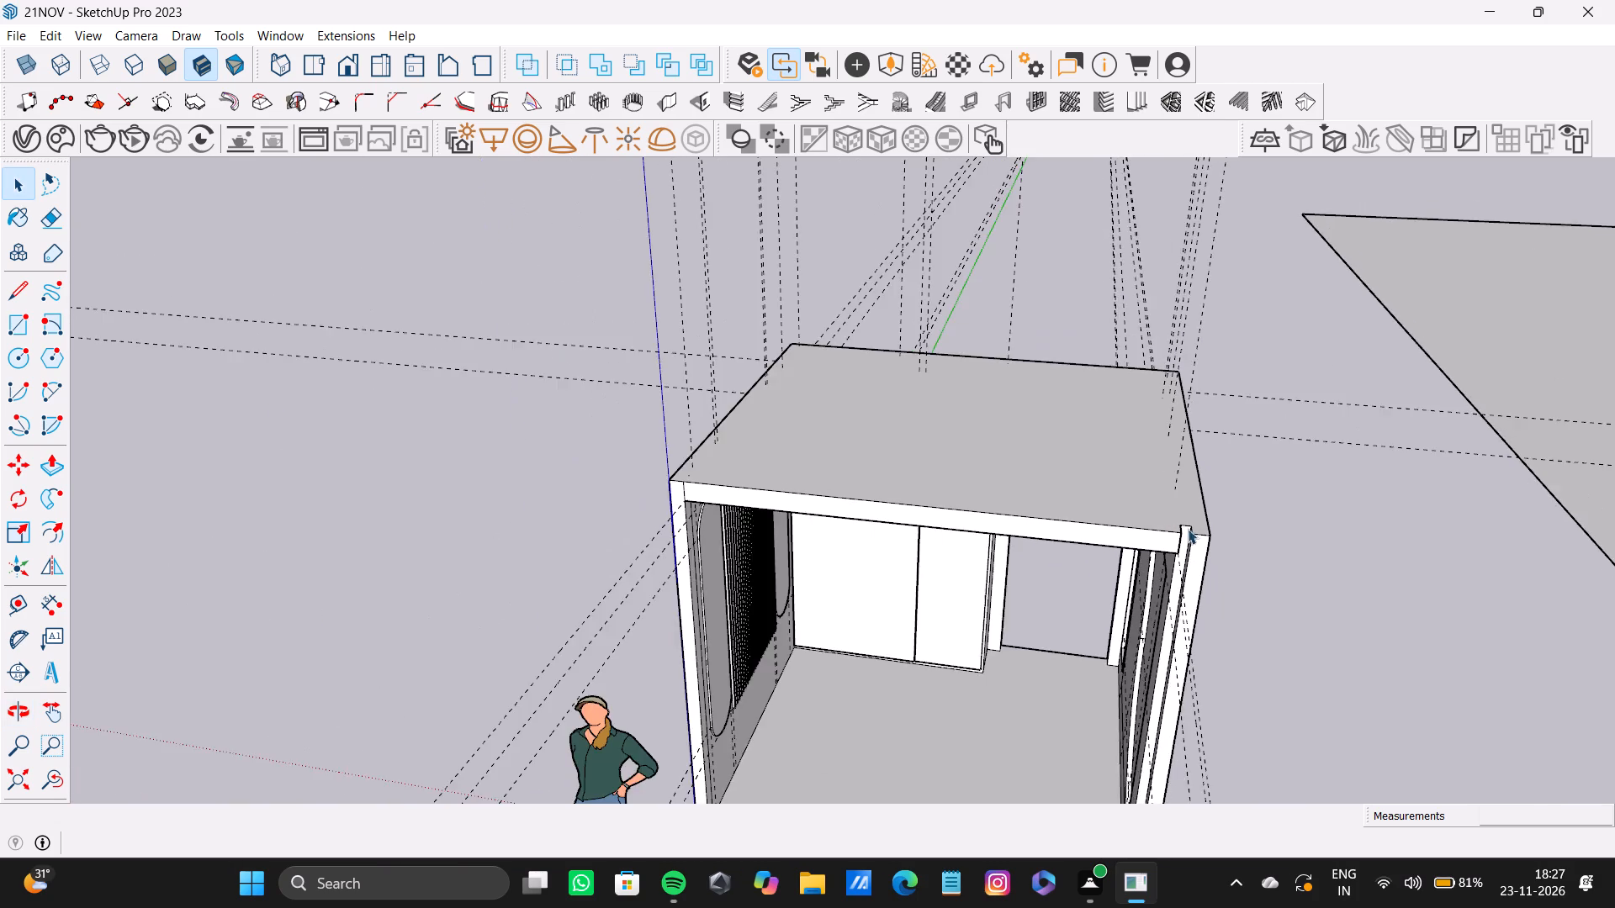
{"action": "middle_click_drag", "start_coordinate": [1188, 529], "coordinate": [1037, 458]}
{"action": "scroll", "coordinate": [1126, 588], "scroll_direction": "up", "scroll_amount": 13}
{"action": "left_click", "coordinate": [950, 386]}
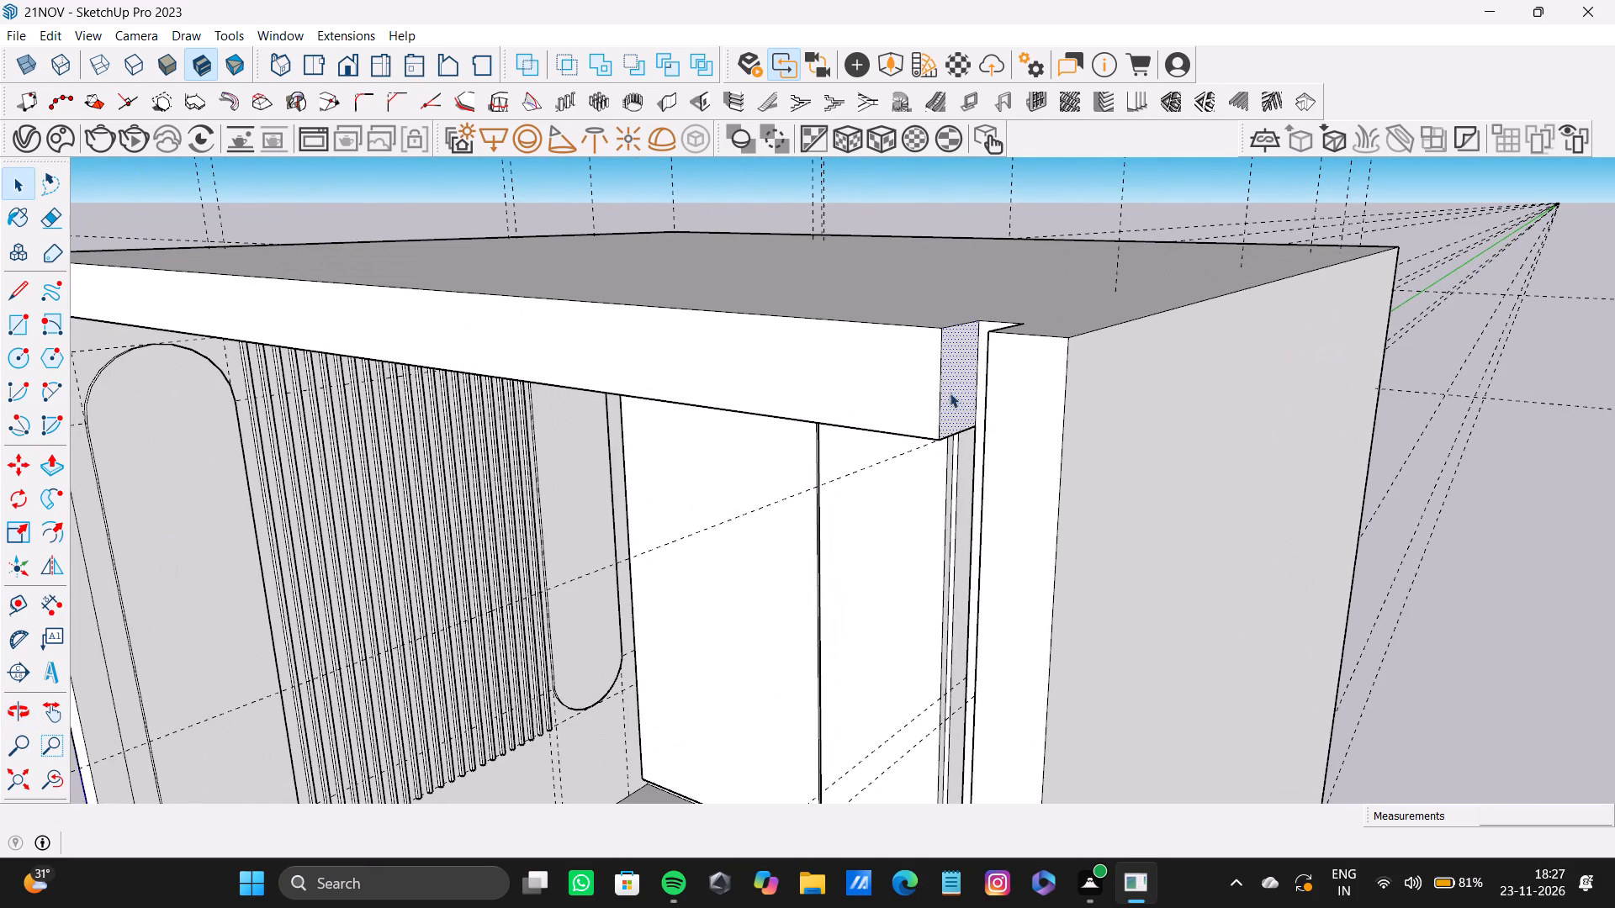
{"action": "key", "text": "p"}
{"action": "left_click_drag", "start_coordinate": [953, 374], "coordinate": [1050, 388]}
{"action": "scroll", "coordinate": [927, 428], "scroll_direction": "down", "scroll_amount": 5}
{"action": "middle_click_drag", "start_coordinate": [941, 400], "coordinate": [1186, 465]}
{"action": "scroll", "coordinate": [966, 502], "scroll_direction": "down", "scroll_amount": 7}
{"action": "middle_click", "coordinate": [923, 555], "text": "shift"}
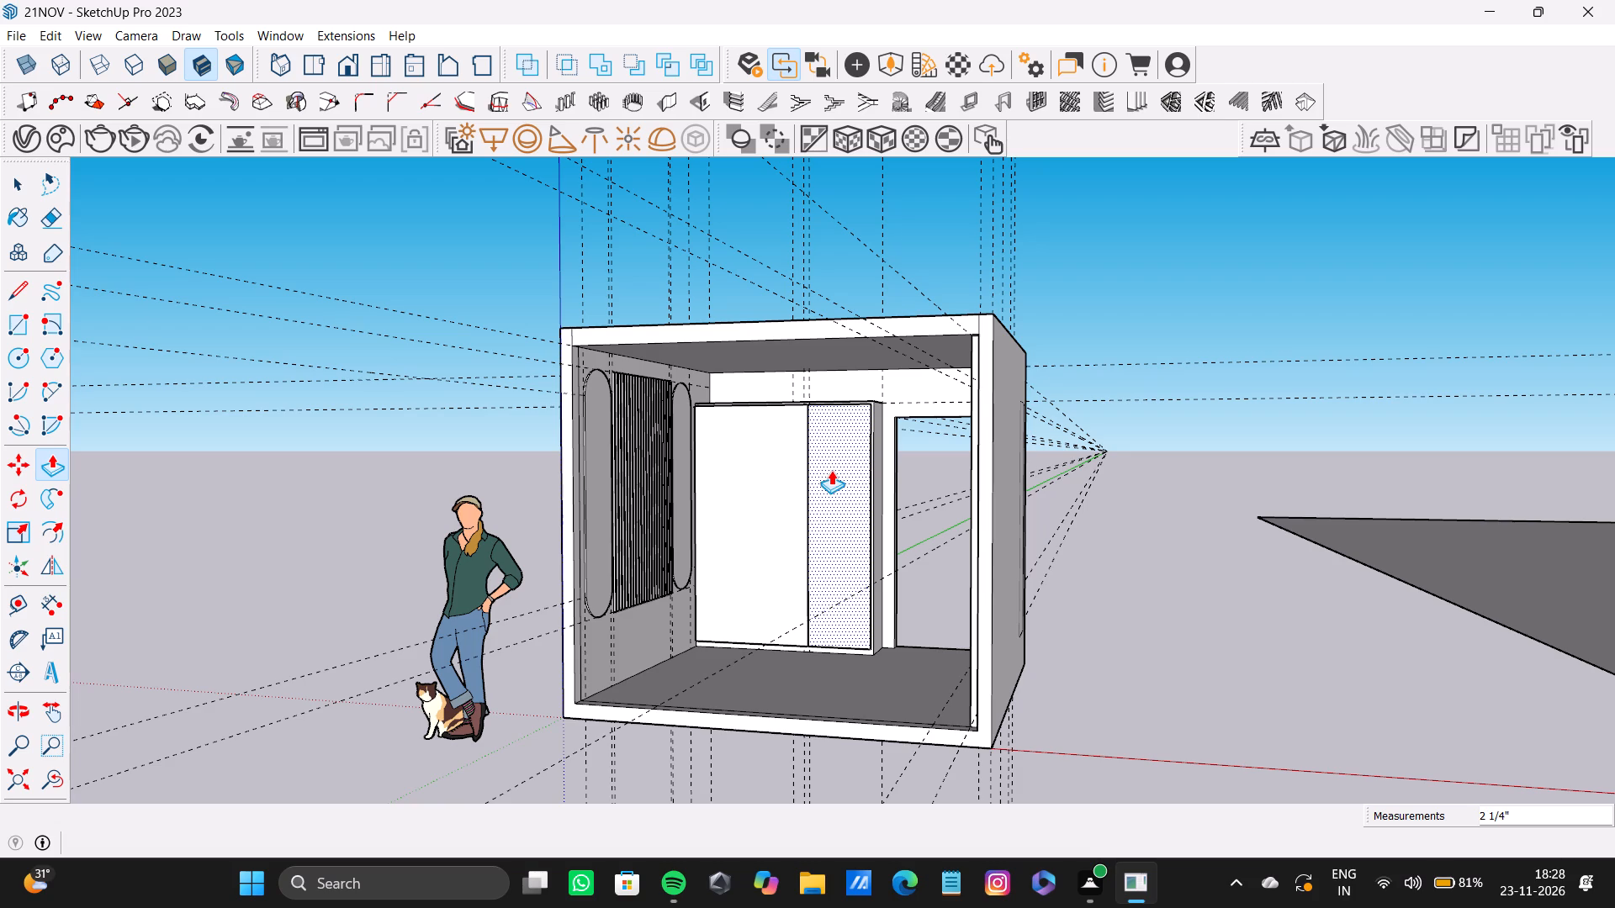
{"action": "key", "text": "space"}
{"action": "scroll", "coordinate": [723, 479], "scroll_direction": "down", "scroll_amount": 11}
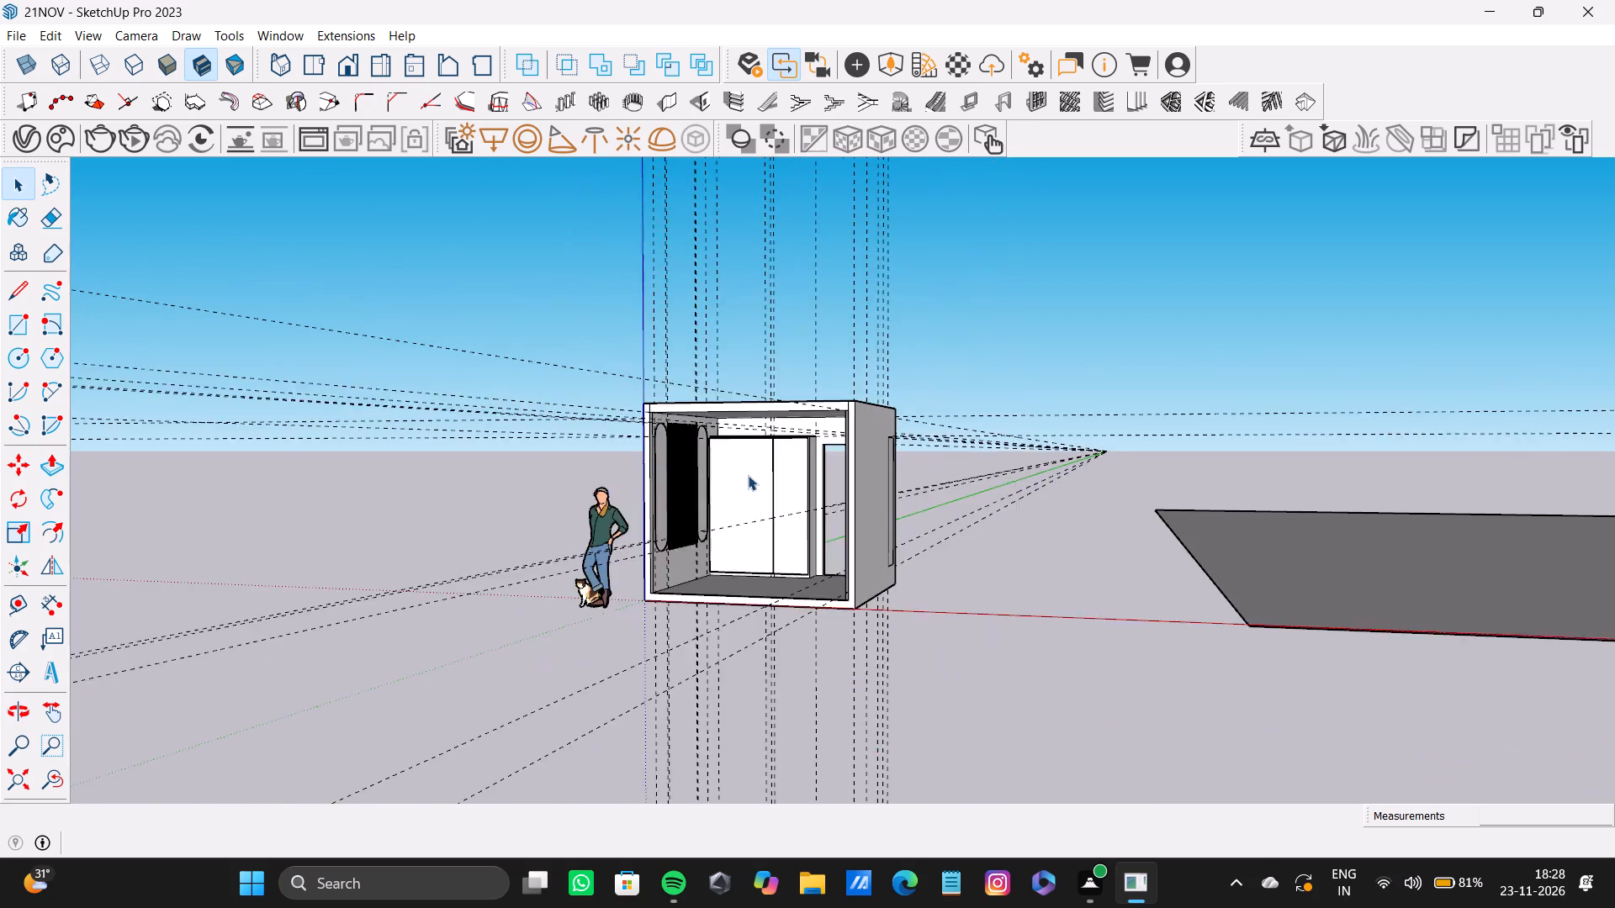
Select the back face, curved top reveal and front straight reveal, with their edges, of the arched recess nearest the open front.
{"action": "scroll", "coordinate": [748, 475], "scroll_direction": "down", "scroll_amount": 3}
{"action": "middle_click_drag", "start_coordinate": [749, 475], "coordinate": [633, 514]}
{"action": "scroll", "coordinate": [629, 500], "scroll_direction": "up", "scroll_amount": 13}
{"action": "scroll", "coordinate": [659, 392], "scroll_direction": "up", "scroll_amount": 4}
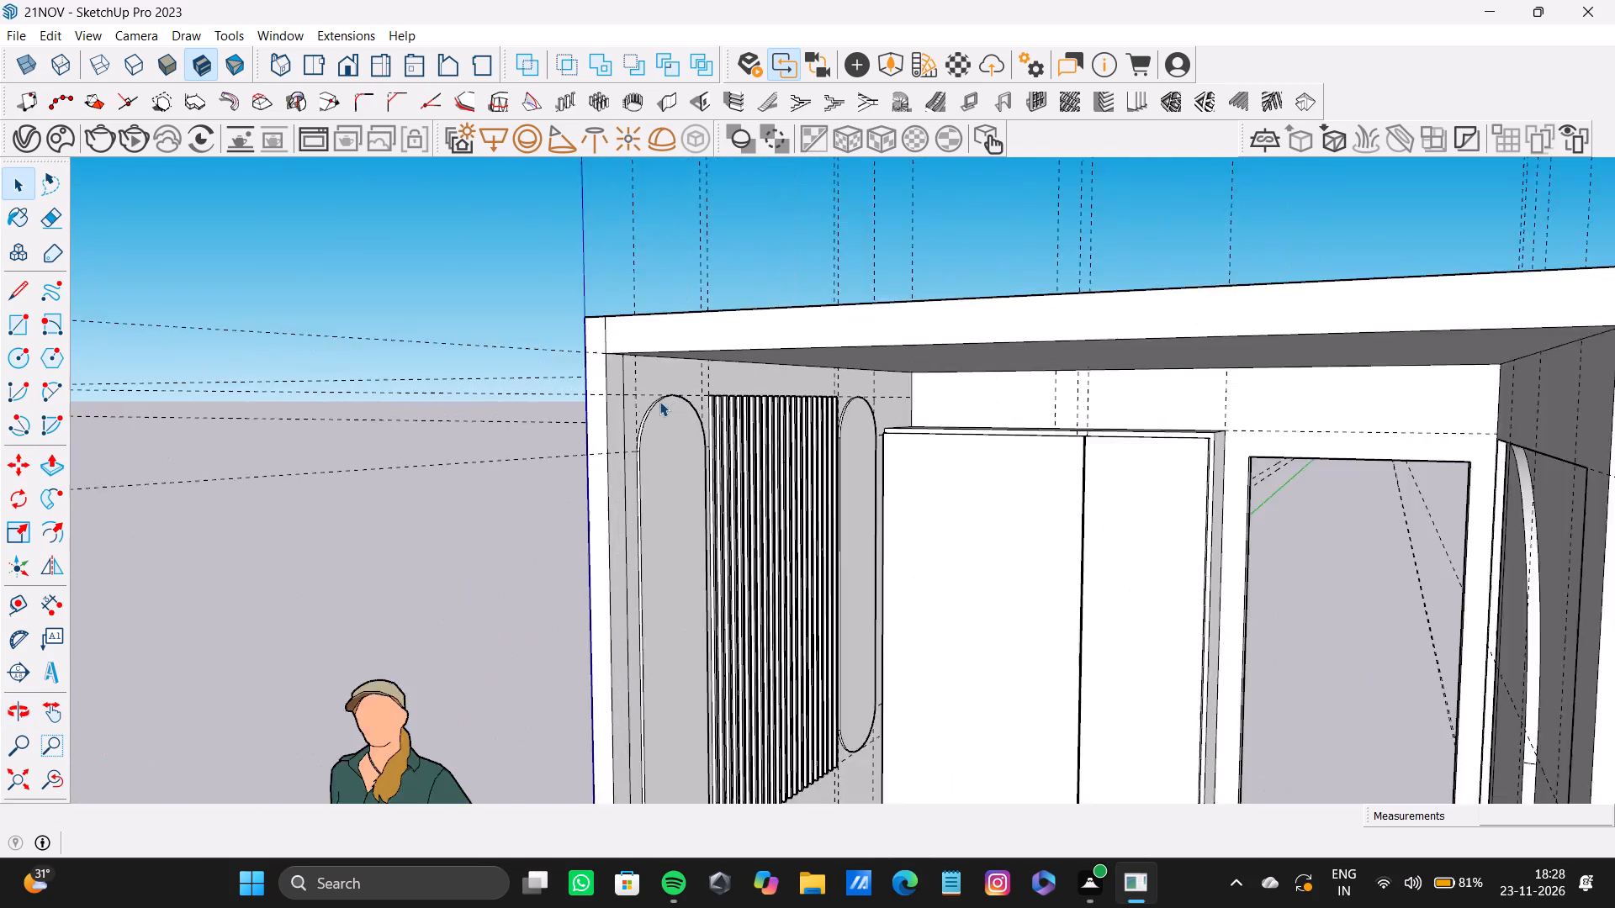
{"action": "scroll", "coordinate": [659, 401], "scroll_direction": "up", "scroll_amount": 8}
{"action": "double_click", "coordinate": [662, 441]}
{"action": "scroll", "coordinate": [630, 446], "scroll_direction": "up", "scroll_amount": 9, "text": "shift"}
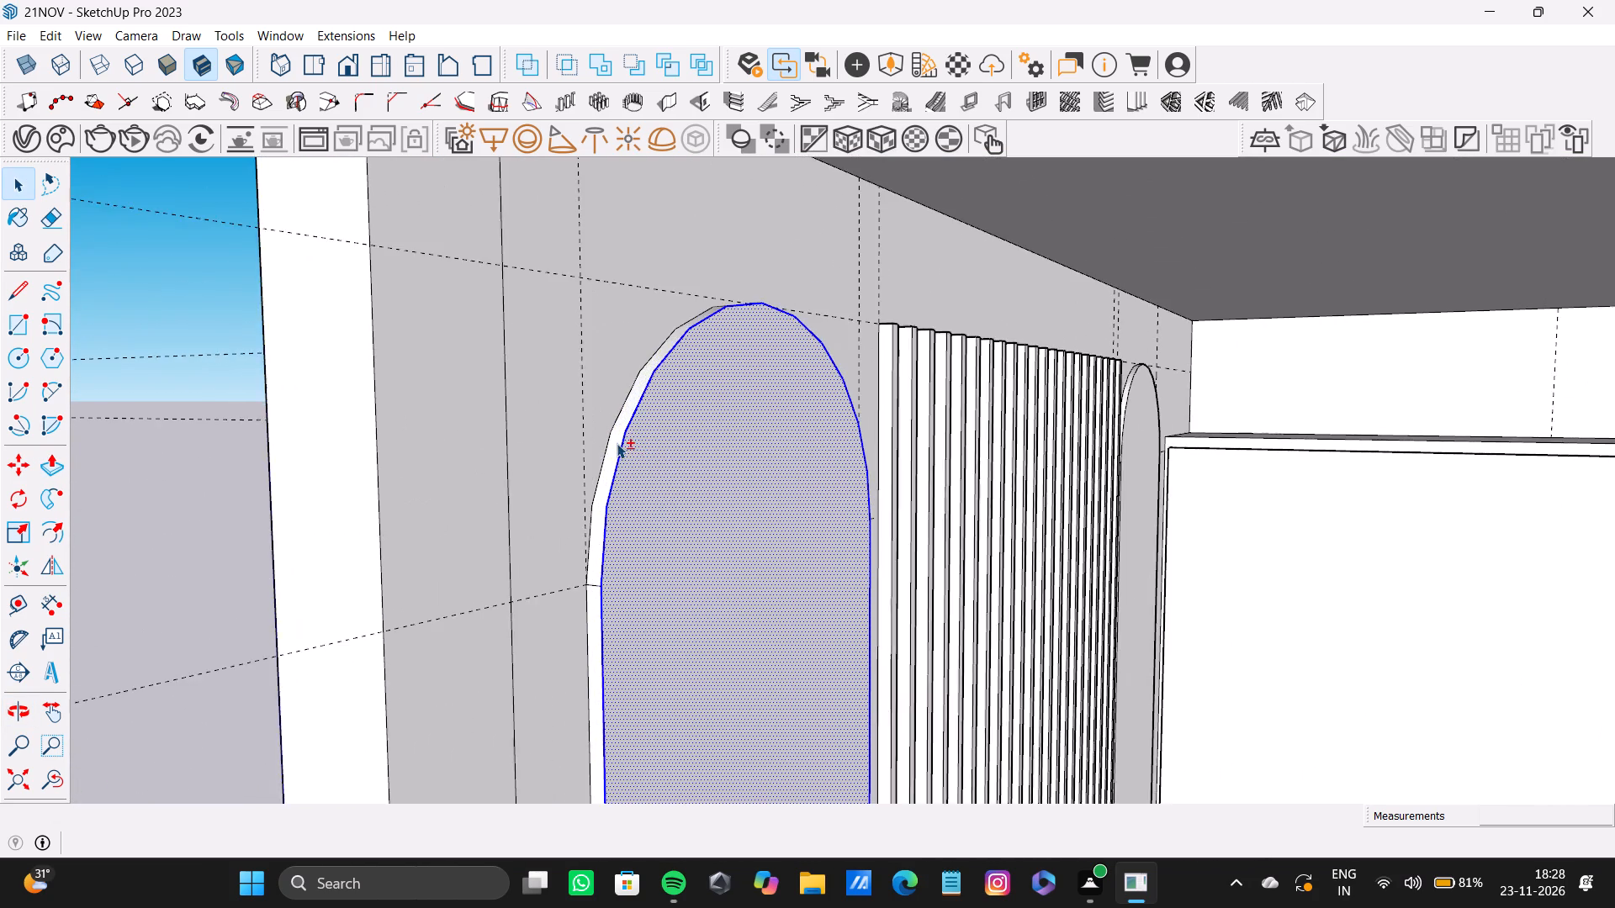
{"action": "scroll", "coordinate": [617, 443], "scroll_direction": "up", "scroll_amount": 2, "text": "shift"}
{"action": "double_click", "coordinate": [617, 443], "text": "shift"}
{"action": "scroll", "coordinate": [620, 488], "scroll_direction": "down", "scroll_amount": 3, "text": "shift"}
{"action": "middle_click_drag", "start_coordinate": [621, 496], "coordinate": [616, 393], "text": "shift"}
{"action": "scroll", "coordinate": [630, 538], "scroll_direction": "up", "scroll_amount": 4, "text": "shift"}
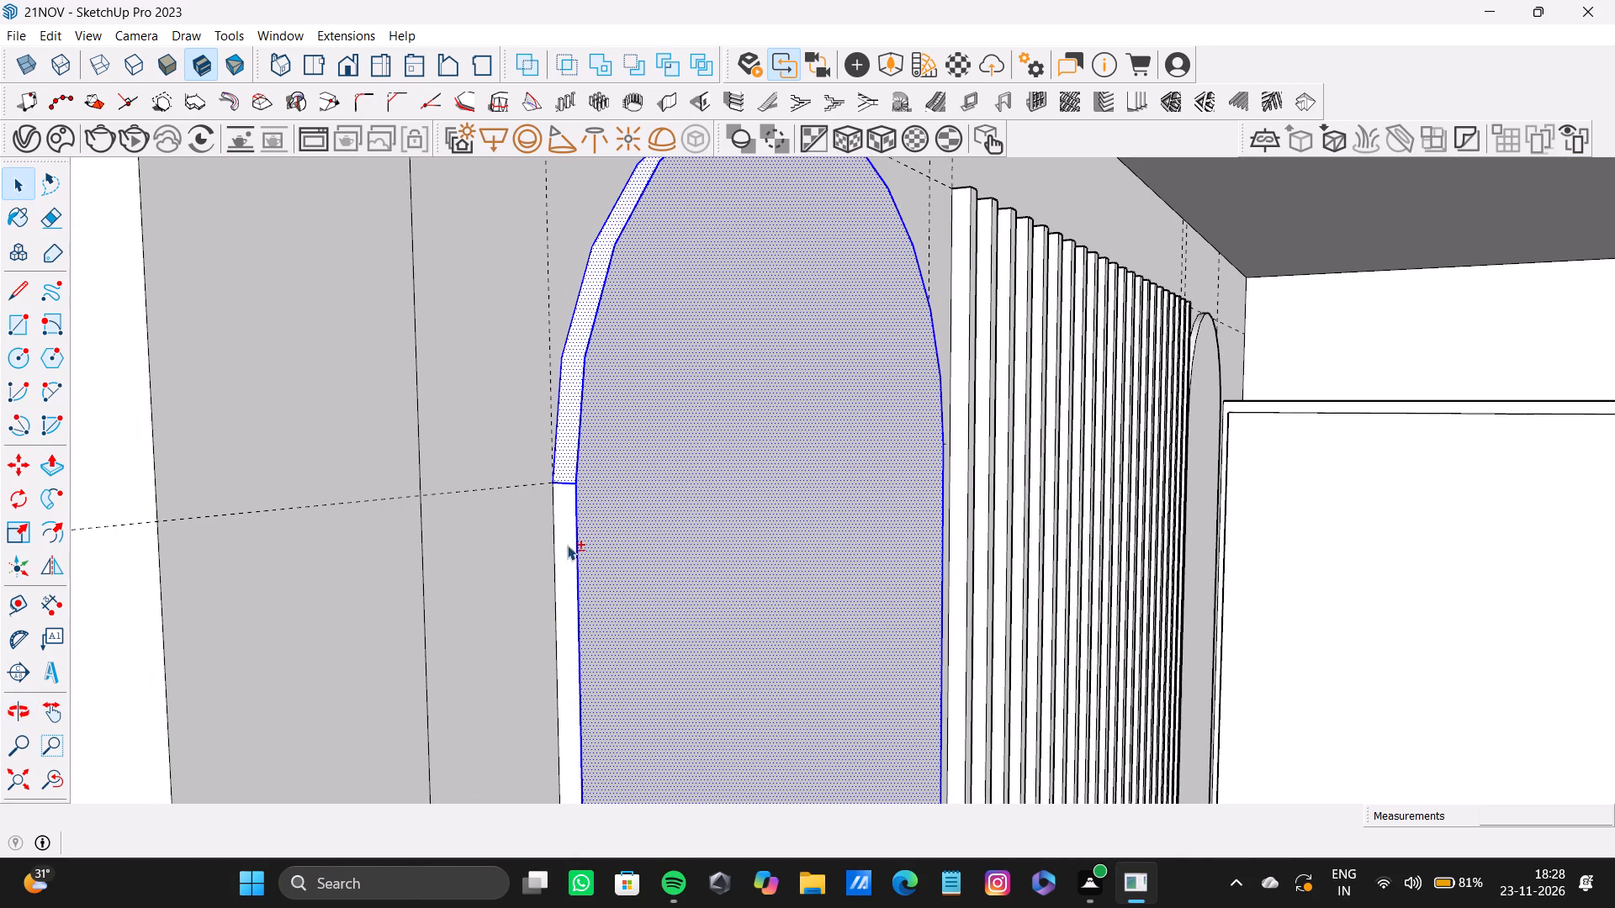
{"action": "left_click", "coordinate": [564, 548], "text": "shift"}
{"action": "double_click", "coordinate": [566, 547], "text": "shift"}
{"action": "double_click", "coordinate": [566, 547], "text": "shift"}
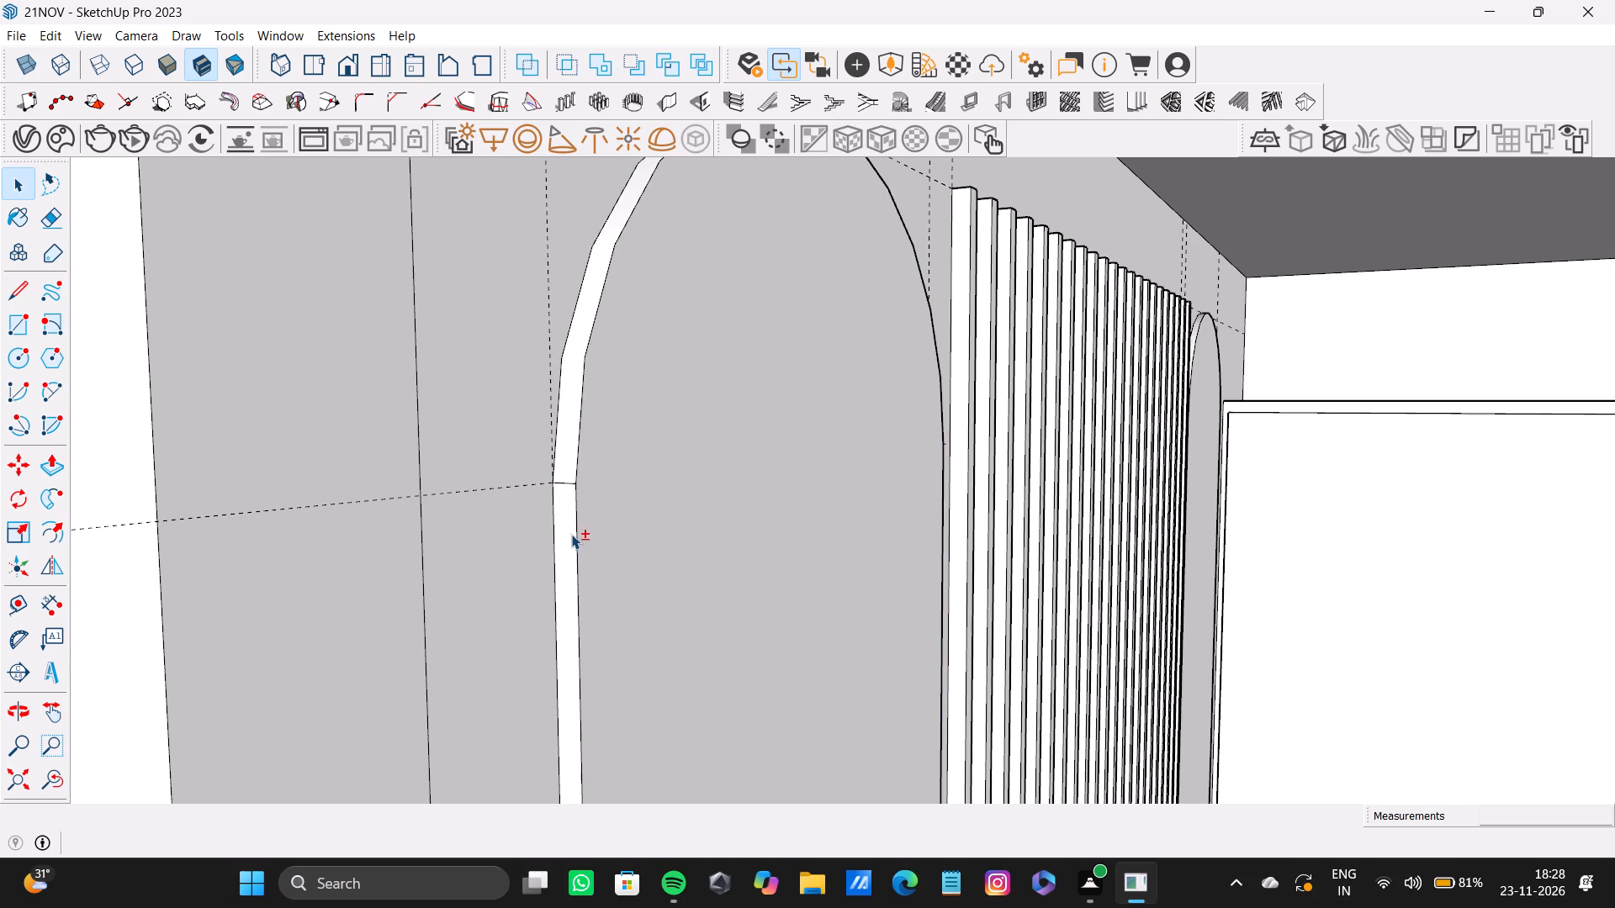
{"action": "double_click", "coordinate": [561, 432], "text": "shift"}
{"action": "double_click", "coordinate": [587, 437], "text": "shift"}
{"action": "double_click", "coordinate": [567, 510], "text": "shift"}
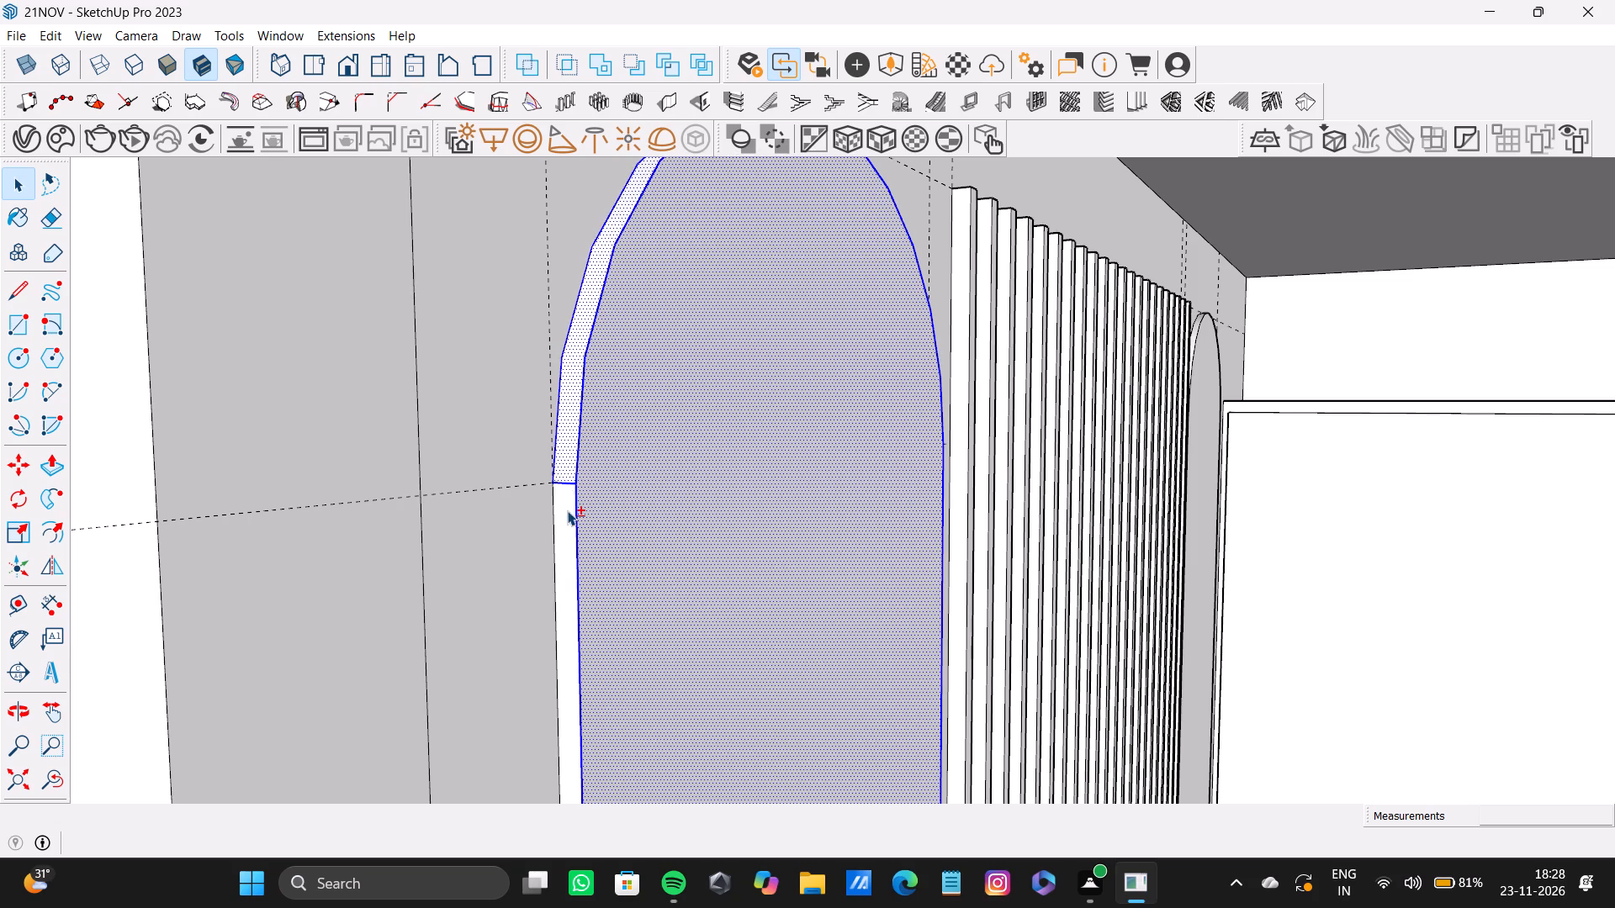
Add the front arched recess's curved bottom reveal and the straight reveal beside the slats to the selection.
{"action": "scroll", "coordinate": [568, 510], "scroll_direction": "down", "scroll_amount": 12, "text": "shift"}
{"action": "middle_click_drag", "start_coordinate": [671, 577], "coordinate": [508, 240], "text": "shift"}
{"action": "scroll", "coordinate": [602, 383], "scroll_direction": "down", "scroll_amount": 3, "text": "shift"}
{"action": "middle_click_drag", "start_coordinate": [622, 468], "coordinate": [540, 203], "text": "shift"}
{"action": "middle_click_drag", "start_coordinate": [533, 429], "coordinate": [601, 234], "text": "shift"}
{"action": "scroll", "coordinate": [562, 460], "scroll_direction": "up", "scroll_amount": 7, "text": "shift"}
{"action": "middle_click_drag", "start_coordinate": [472, 681], "coordinate": [490, 548], "text": "shift"}
{"action": "scroll", "coordinate": [459, 622], "scroll_direction": "up", "scroll_amount": 7, "text": "shift"}
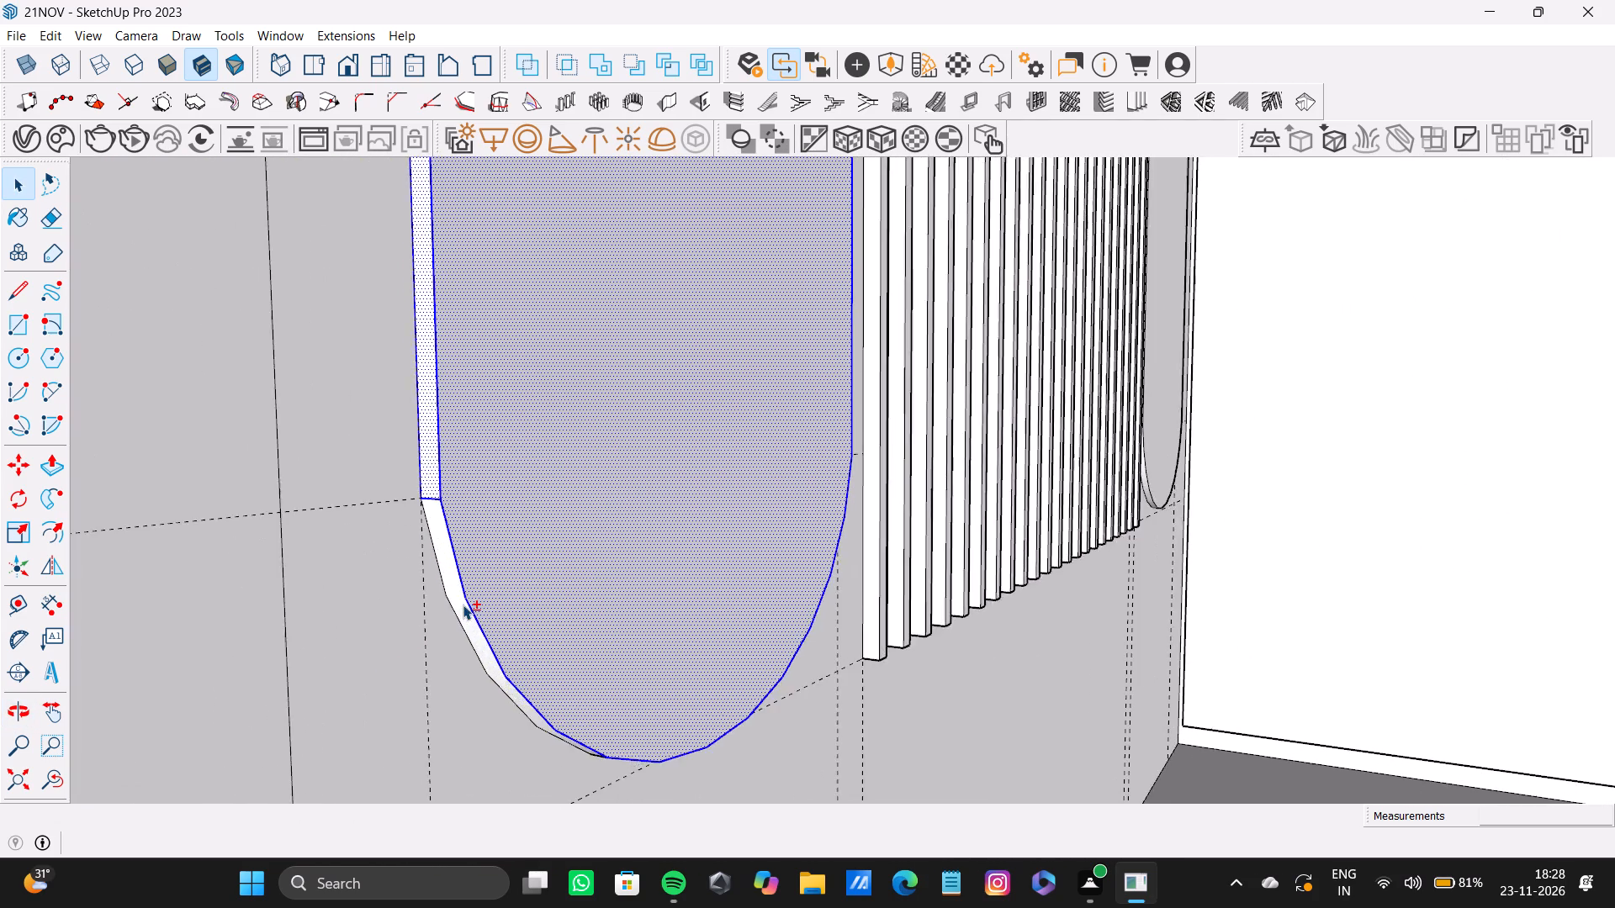
{"action": "scroll", "coordinate": [463, 604], "scroll_direction": "up", "scroll_amount": 5, "text": "shift"}
{"action": "double_click", "coordinate": [463, 605], "text": "shift"}
{"action": "middle_click_drag", "start_coordinate": [748, 488], "coordinate": [585, 623], "text": "shift"}
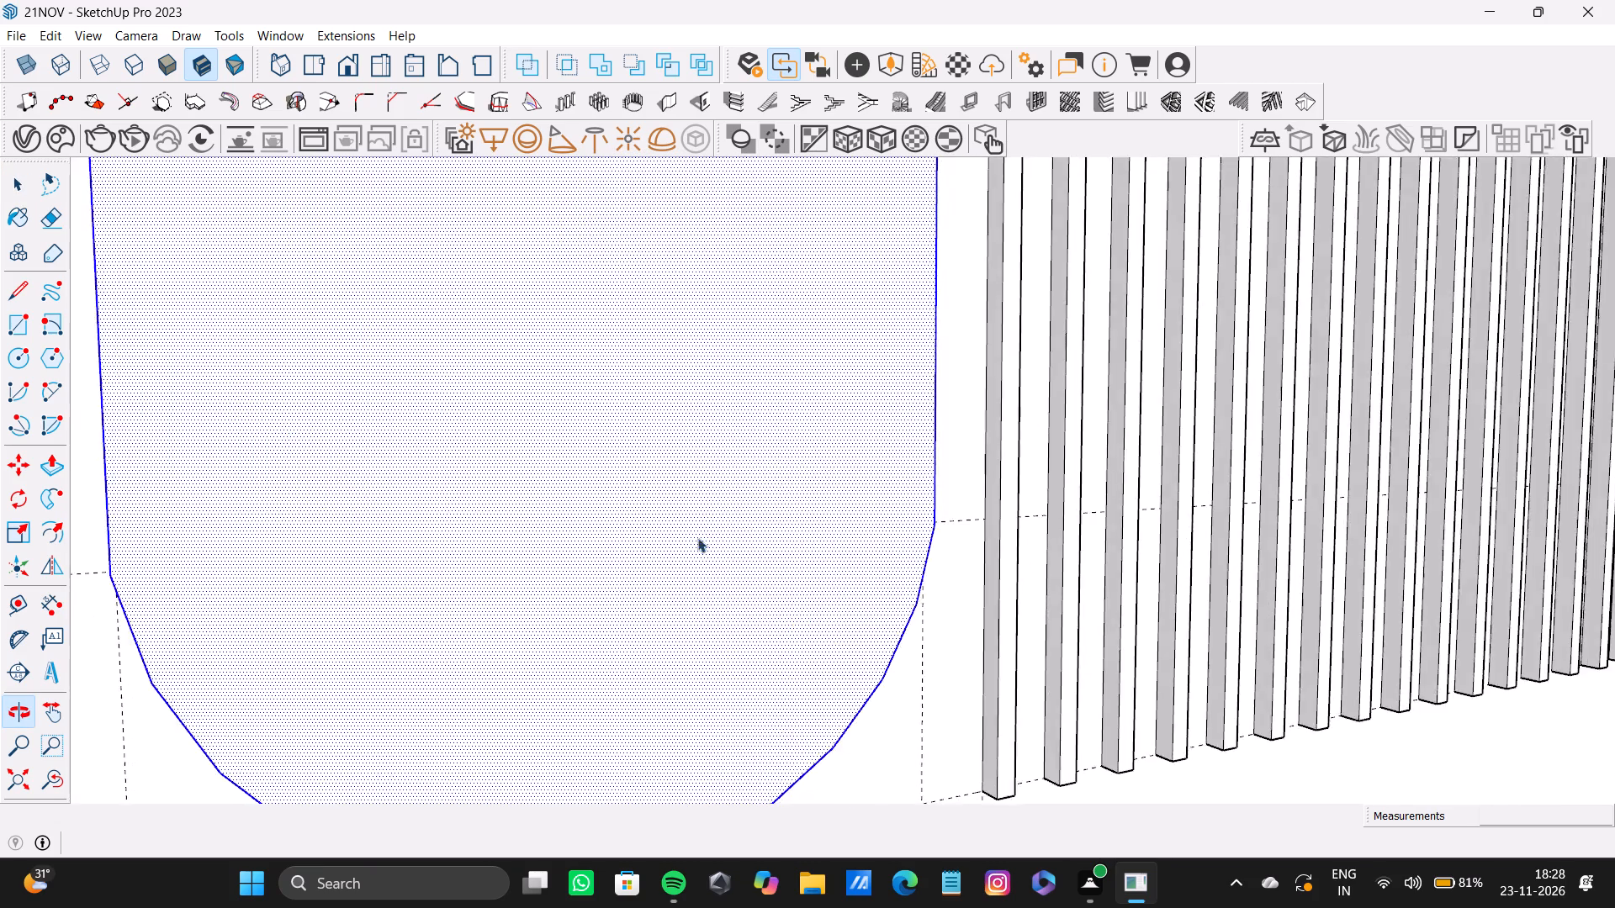
{"action": "scroll", "coordinate": [774, 485], "scroll_direction": "up", "scroll_amount": 5}
{"action": "middle_click_drag", "start_coordinate": [805, 436], "coordinate": [363, 435]}
{"action": "scroll", "coordinate": [898, 462], "scroll_direction": "up", "scroll_amount": 6}
{"action": "double_click", "coordinate": [796, 529], "text": "shift"}
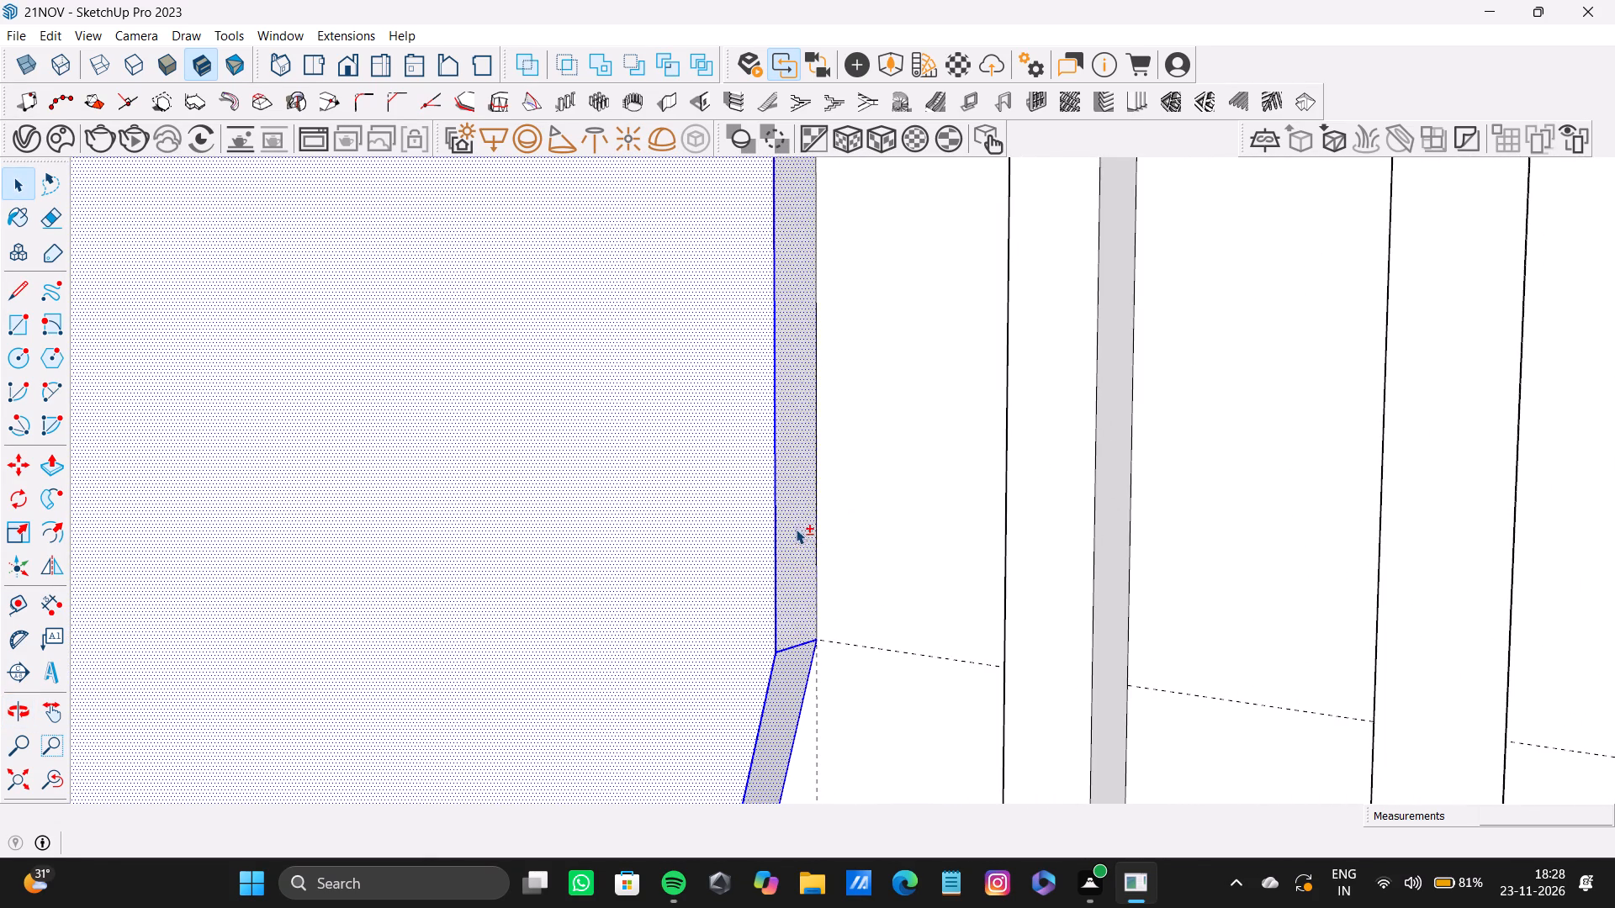
{"action": "scroll", "coordinate": [647, 475], "scroll_direction": "down", "scroll_amount": 15, "text": "shift"}
{"action": "middle_click_drag", "start_coordinate": [623, 450], "coordinate": [738, 686], "text": "shift"}
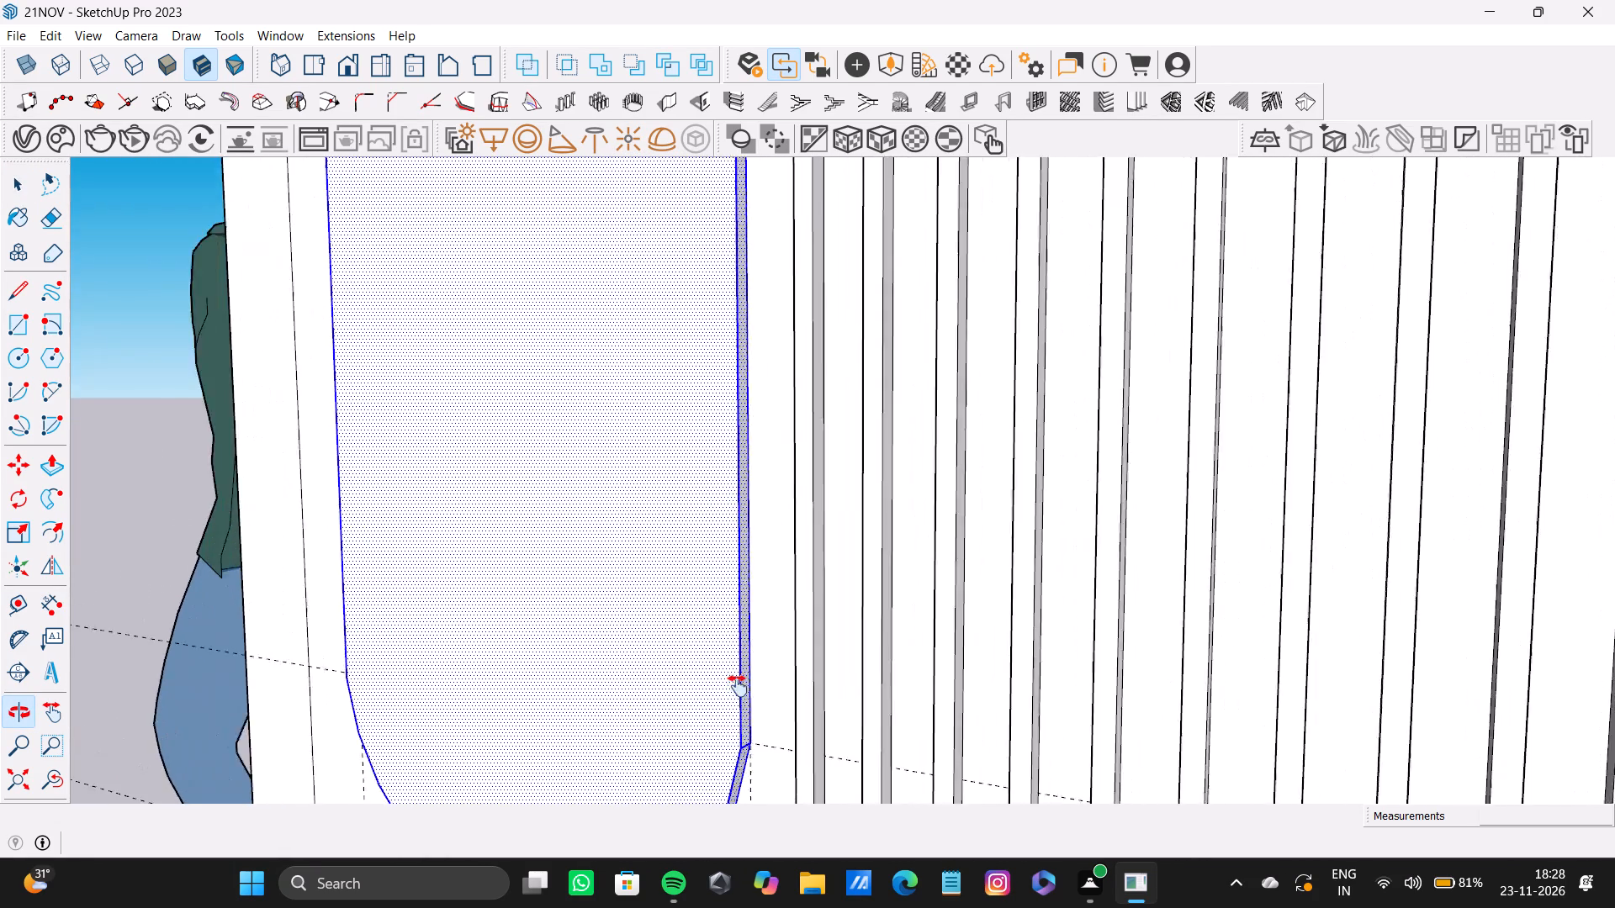
{"action": "middle_click_drag", "start_coordinate": [738, 686], "coordinate": [594, 825], "text": "shift"}
{"action": "scroll", "coordinate": [498, 580], "scroll_direction": "down", "scroll_amount": 15}
{"action": "middle_click_drag", "start_coordinate": [495, 428], "coordinate": [576, 710], "text": "shift"}
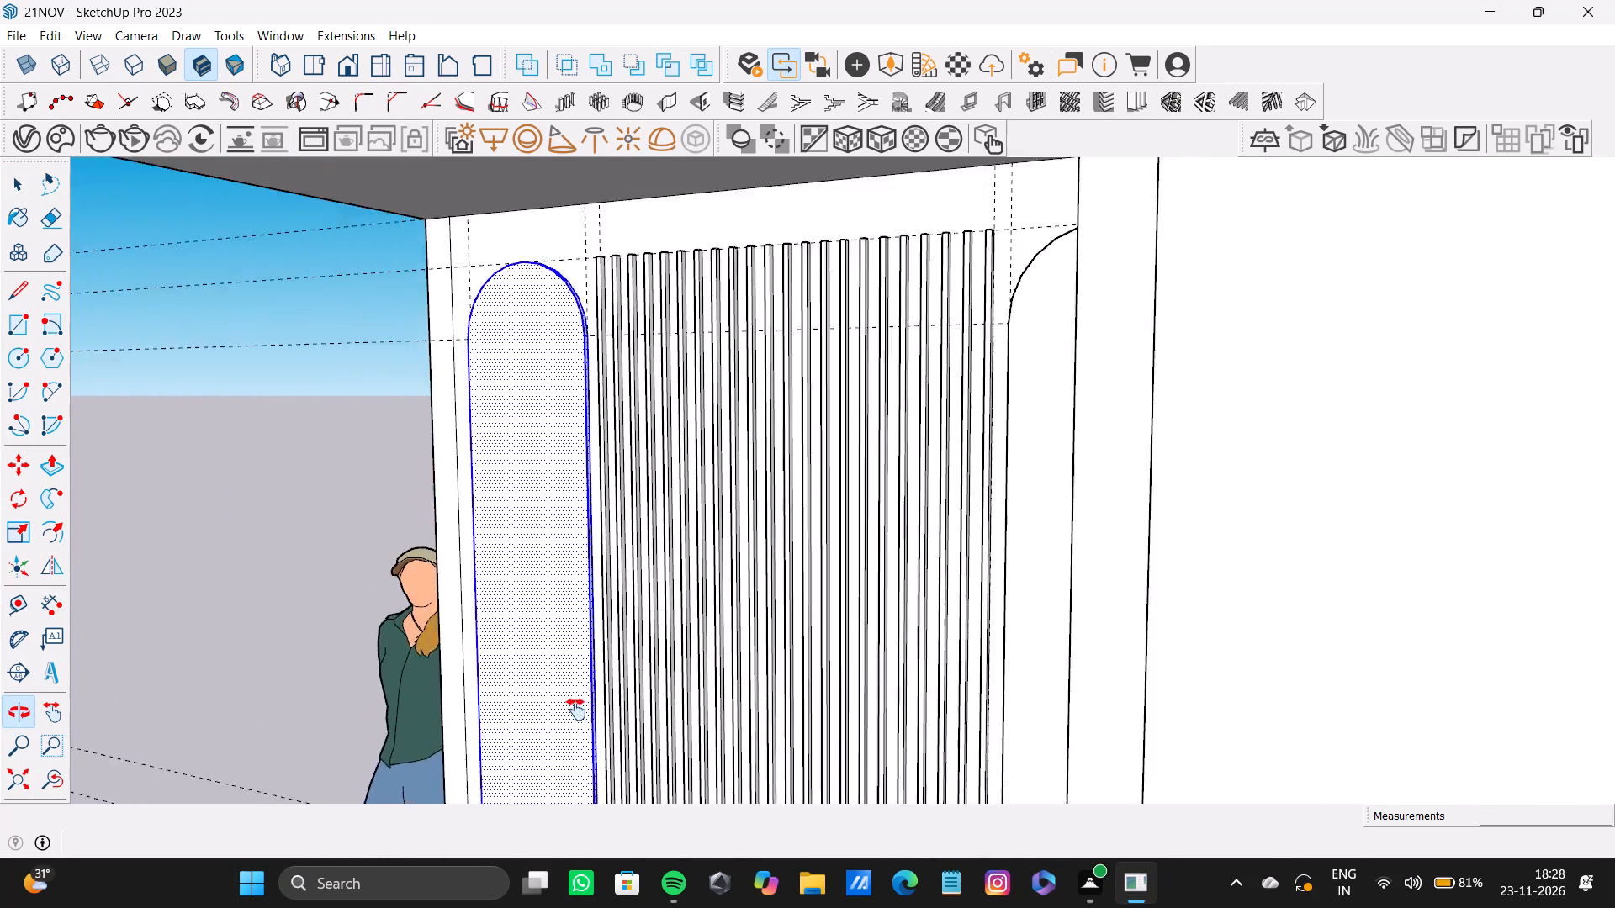
{"action": "middle_click_drag", "start_coordinate": [576, 710], "coordinate": [686, 584], "text": "shift"}
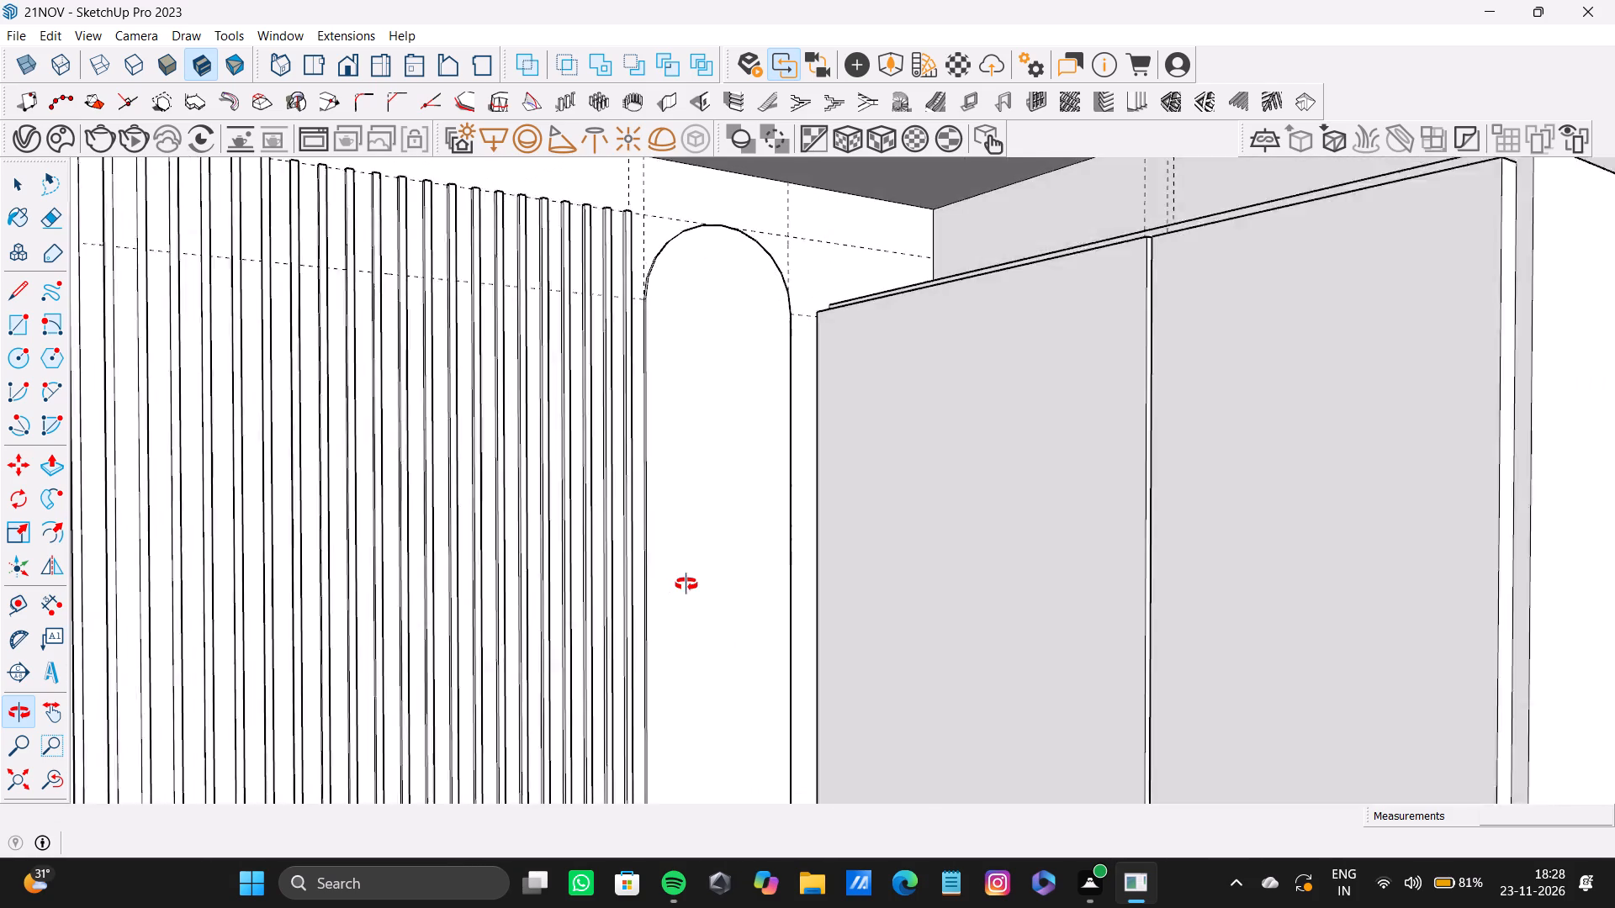
{"action": "middle_click_drag", "start_coordinate": [686, 584], "coordinate": [717, 599], "text": "shift"}
{"action": "scroll", "coordinate": [483, 540], "scroll_direction": "down", "scroll_amount": 8}
{"action": "left_click", "coordinate": [2, 783]}
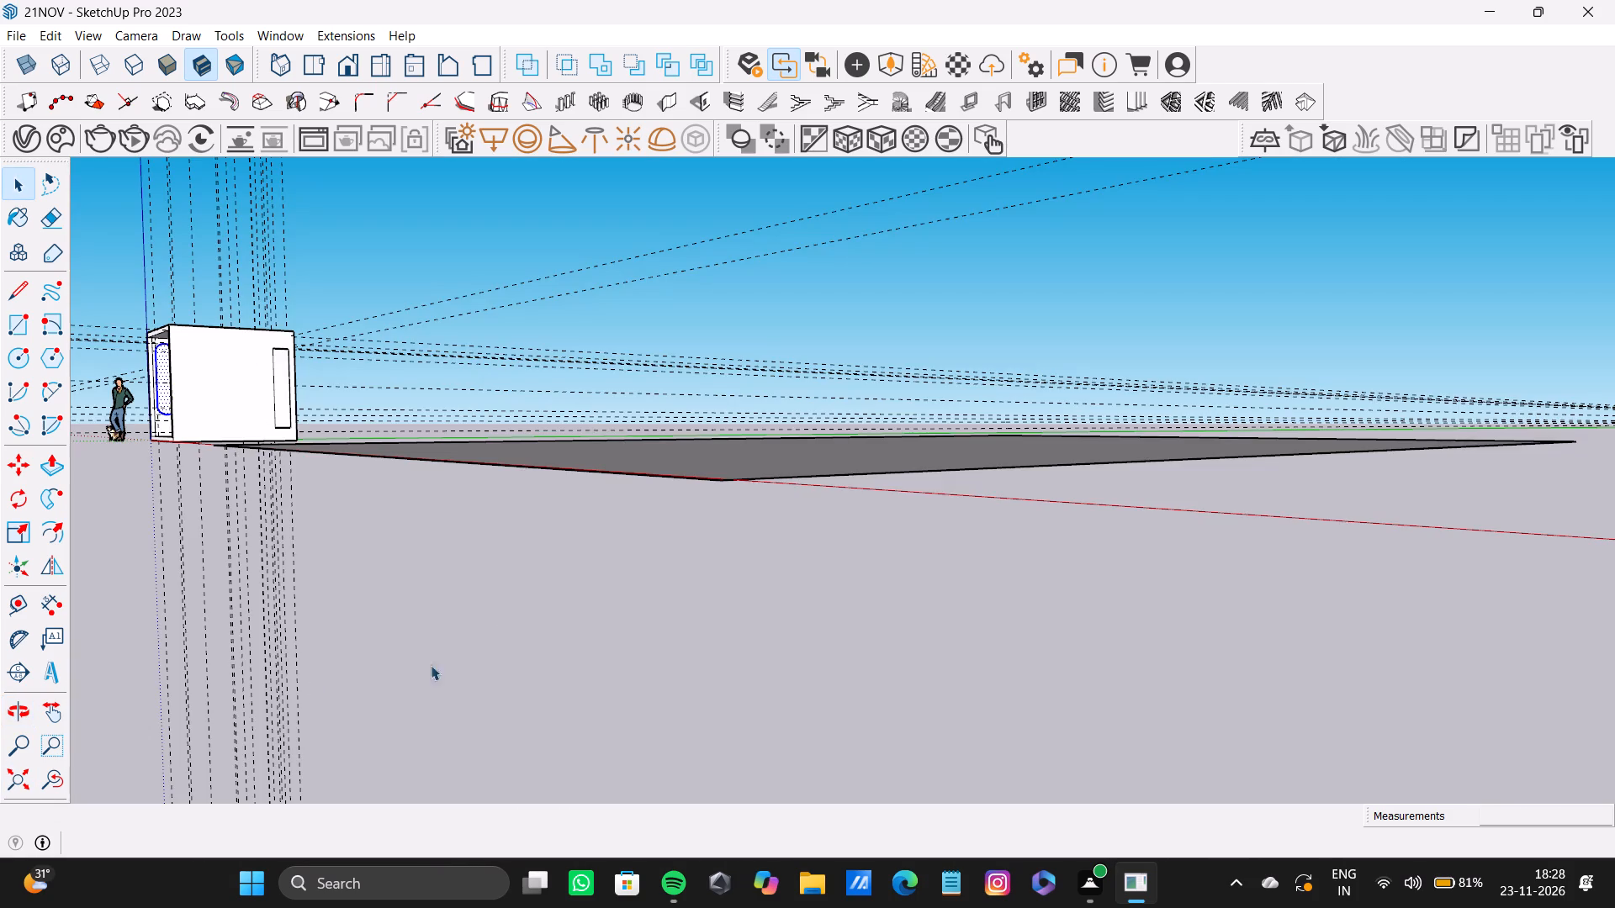
Add the back face, curved top reveal and both straight side reveals of the arched recess beside the wardrobe to the selection.
{"action": "scroll", "coordinate": [103, 368], "scroll_direction": "up", "scroll_amount": 16}
{"action": "middle_click_drag", "start_coordinate": [167, 374], "coordinate": [671, 490], "text": "shift"}
{"action": "scroll", "coordinate": [697, 463], "scroll_direction": "up", "scroll_amount": 18}
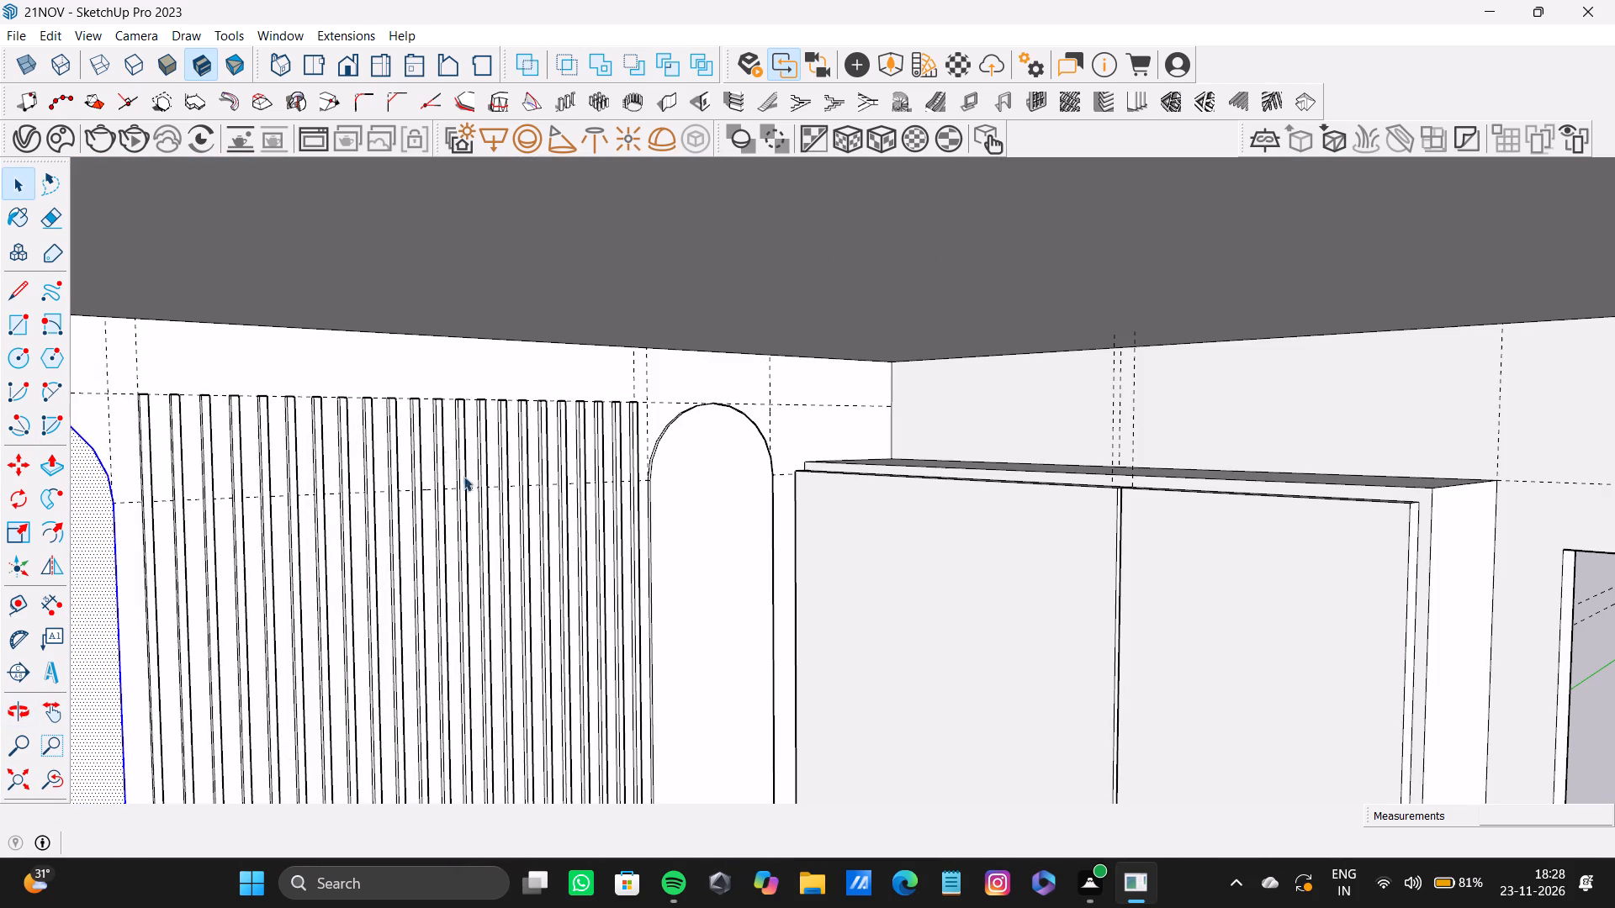
{"action": "scroll", "coordinate": [699, 437], "scroll_direction": "up", "scroll_amount": 11}
{"action": "double_click", "coordinate": [661, 435], "text": "shift"}
{"action": "scroll", "coordinate": [609, 459], "scroll_direction": "up", "scroll_amount": 6, "text": "shift"}
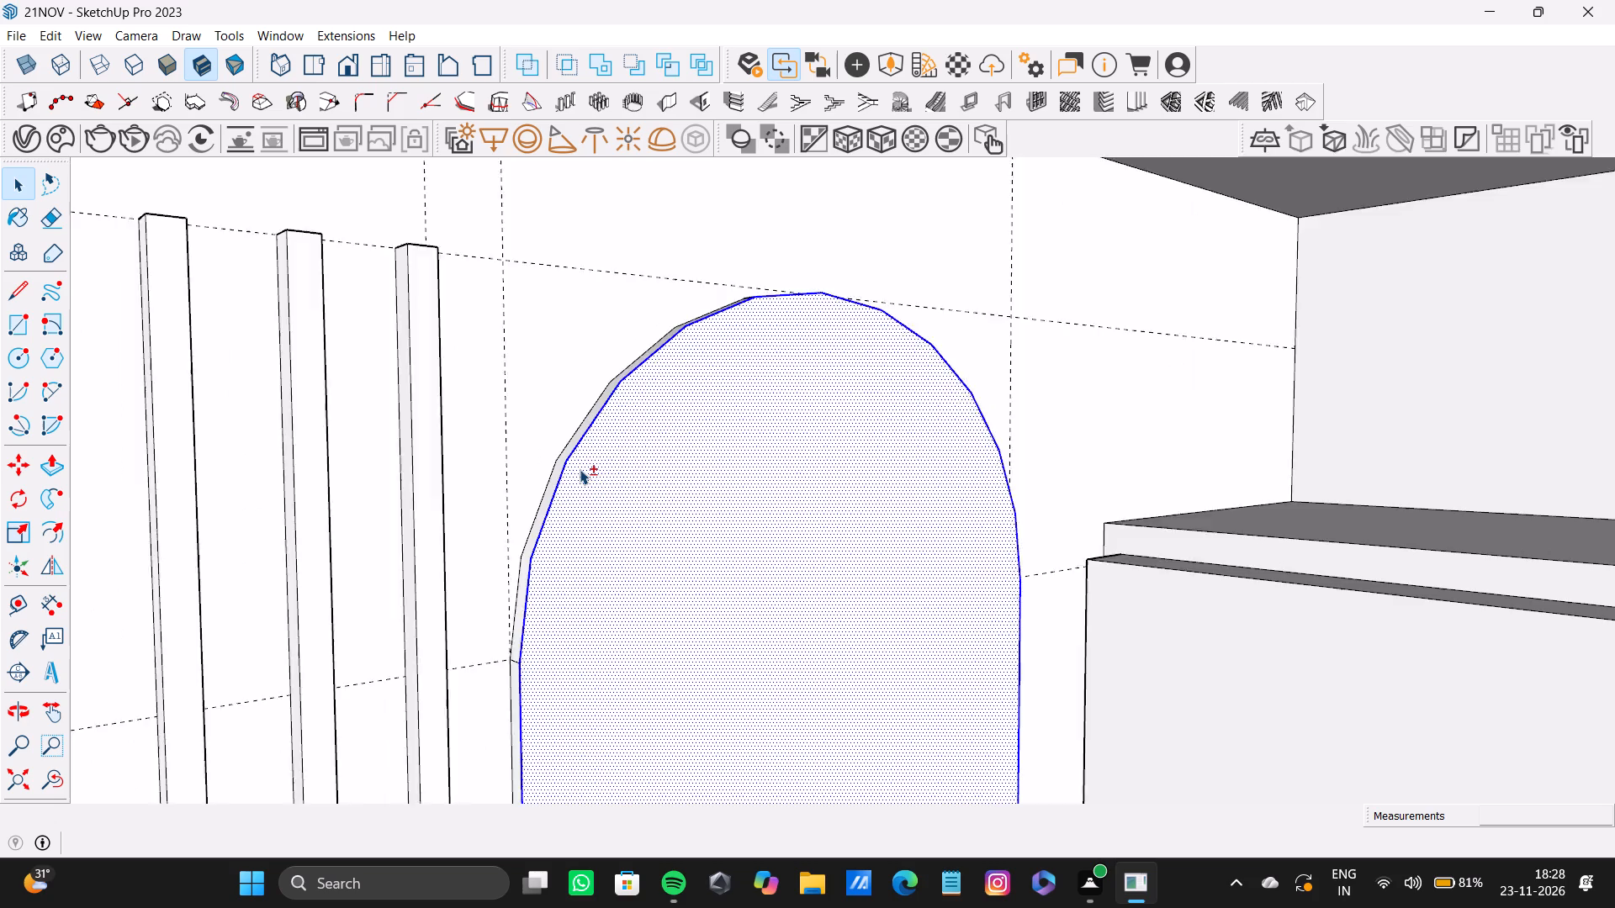
{"action": "scroll", "coordinate": [580, 469], "scroll_direction": "up", "scroll_amount": 10, "text": "shift"}
{"action": "double_click", "coordinate": [532, 520], "text": "shift"}
{"action": "scroll", "coordinate": [532, 520], "scroll_direction": "down", "scroll_amount": 13, "text": "shift"}
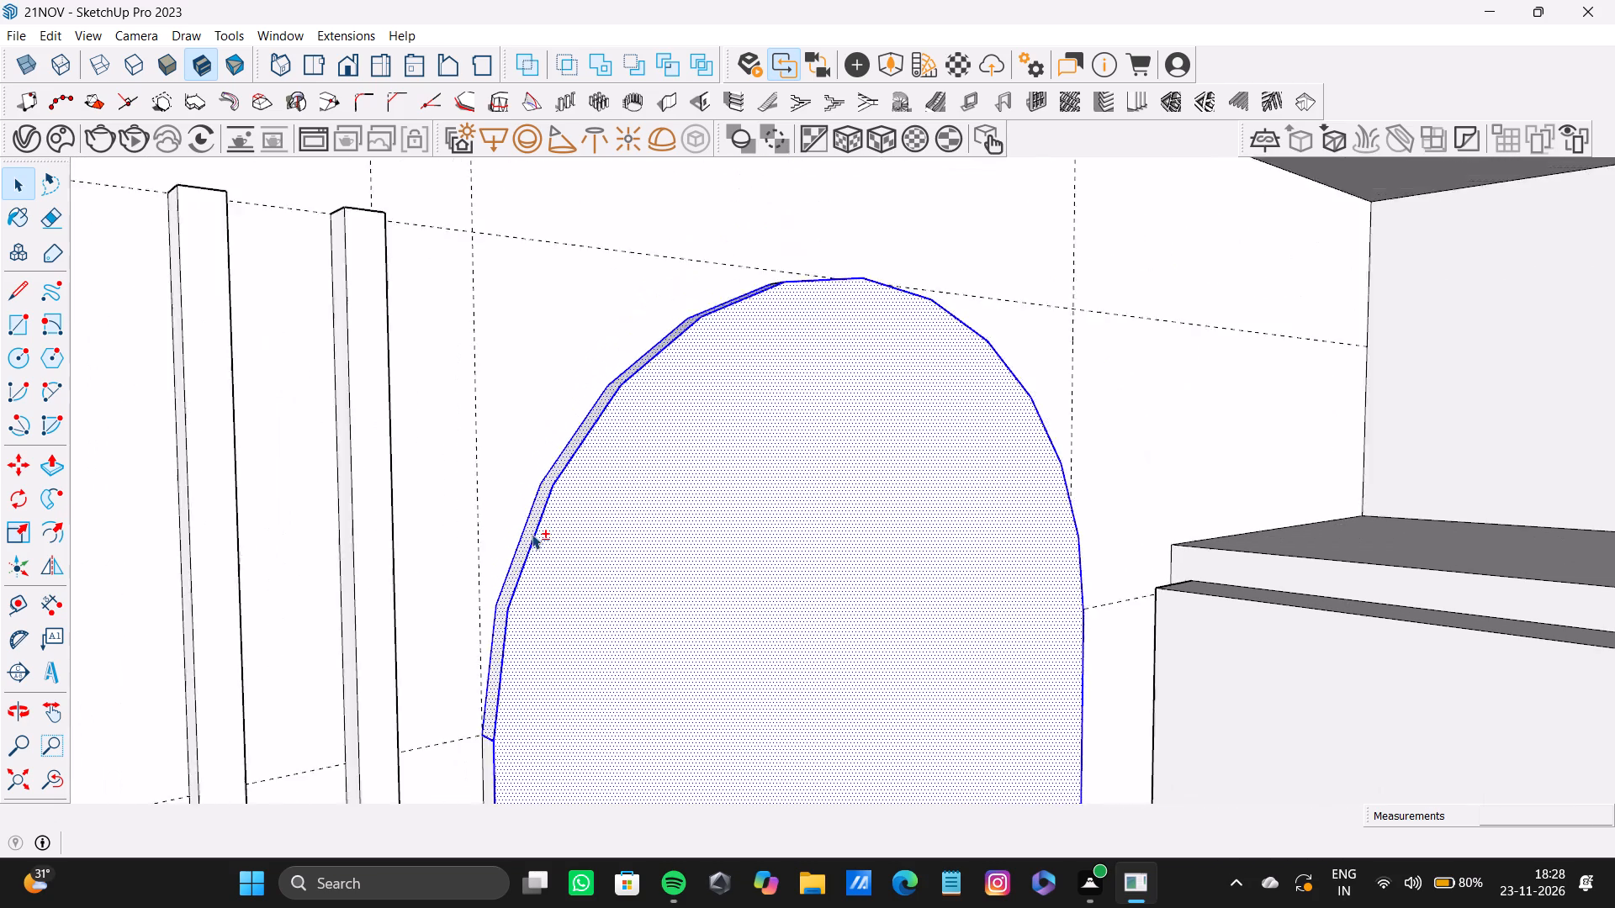
{"action": "scroll", "coordinate": [532, 534], "scroll_direction": "down", "scroll_amount": 7, "text": "shift"}
{"action": "middle_click_drag", "start_coordinate": [586, 604], "coordinate": [576, 494], "text": "shift"}
{"action": "scroll", "coordinate": [519, 543], "scroll_direction": "up", "scroll_amount": 16, "text": "shift"}
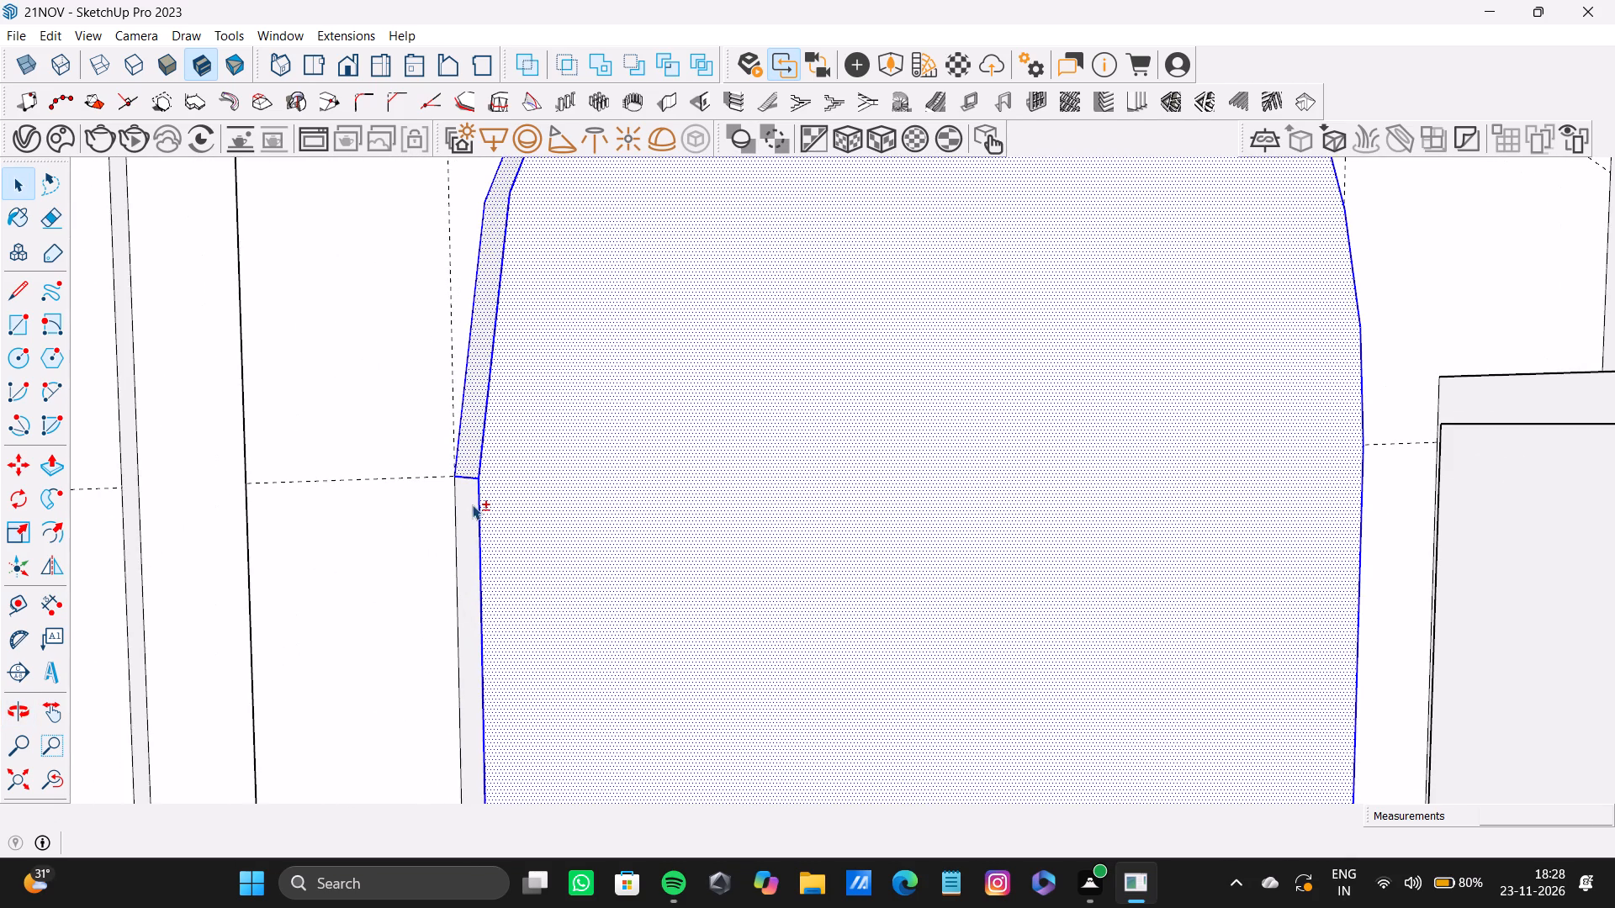
{"action": "double_click", "coordinate": [472, 504], "text": "shift"}
{"action": "scroll", "coordinate": [635, 597], "scroll_direction": "down", "scroll_amount": 13, "text": "shift"}
{"action": "middle_click_drag", "start_coordinate": [923, 615], "coordinate": [753, 620]}
{"action": "scroll", "coordinate": [1092, 535], "scroll_direction": "up", "scroll_amount": 7}
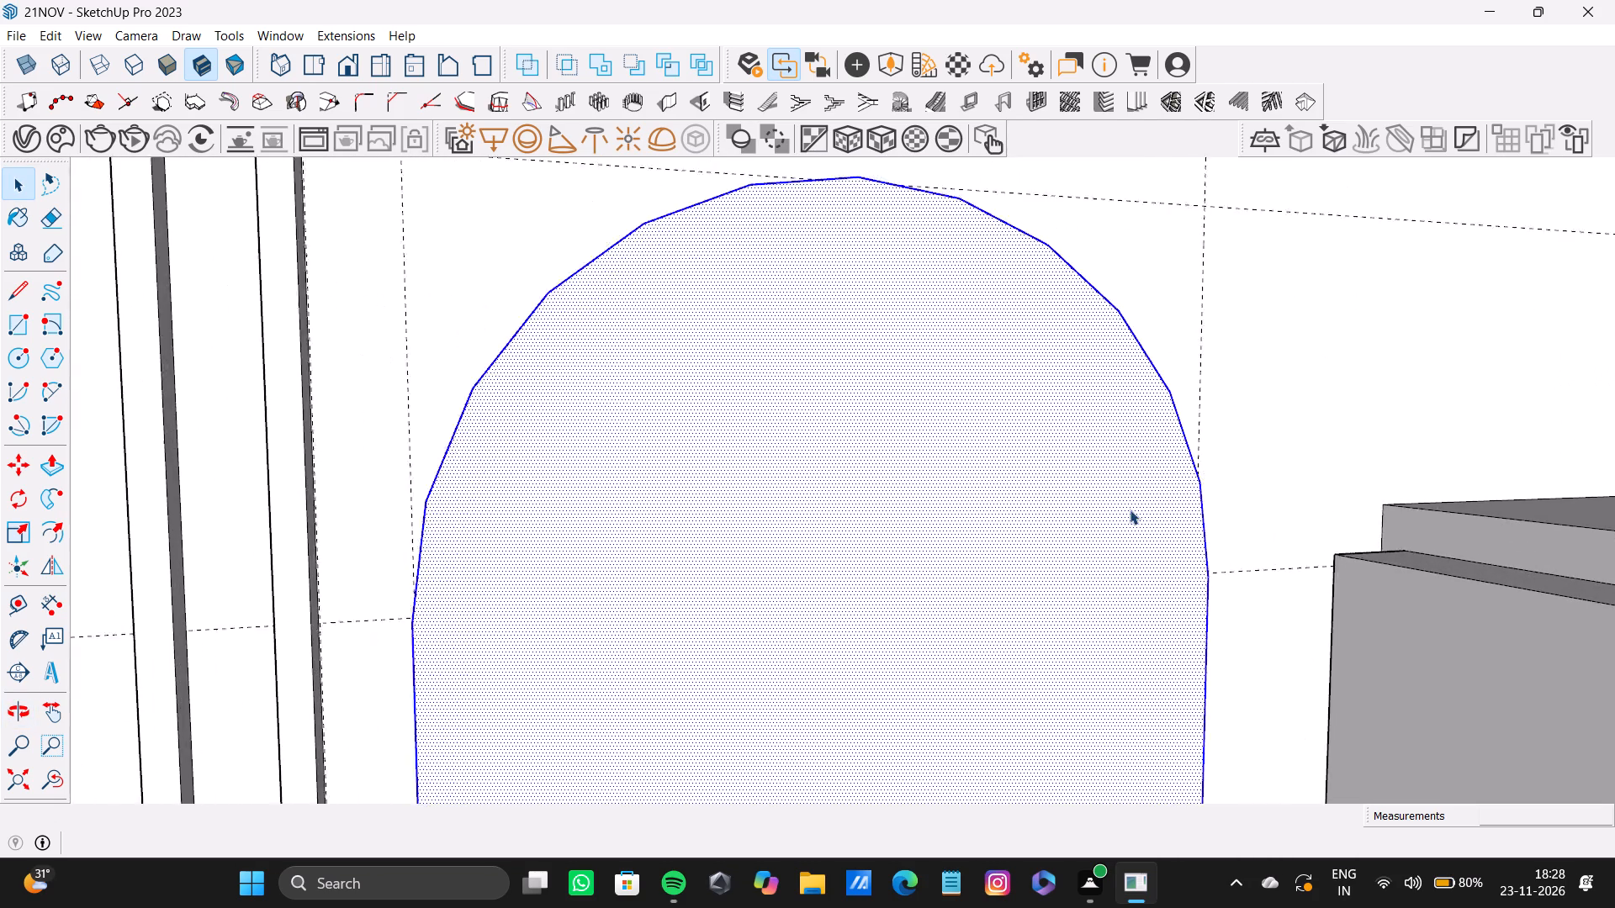
{"action": "scroll", "coordinate": [1130, 509], "scroll_direction": "up", "scroll_amount": 2}
{"action": "middle_click_drag", "start_coordinate": [1155, 509], "coordinate": [712, 314]}
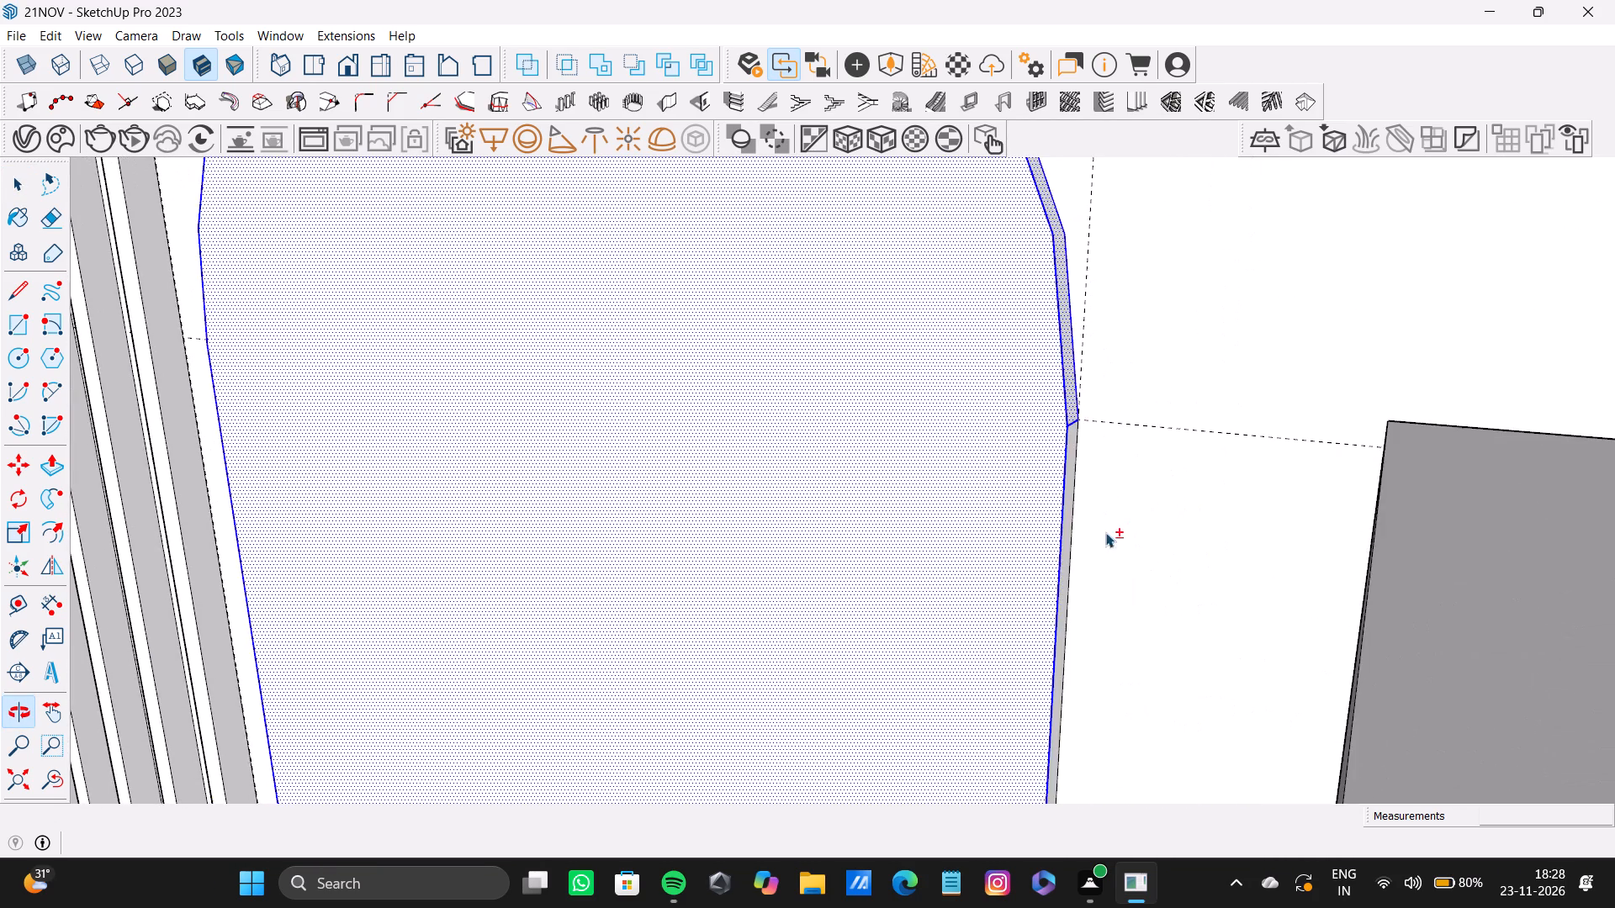
{"action": "scroll", "coordinate": [1038, 519], "scroll_direction": "up", "scroll_amount": 15, "text": "shift"}
{"action": "double_click", "coordinate": [1035, 464], "text": "shift"}
{"action": "scroll", "coordinate": [958, 528], "scroll_direction": "down", "scroll_amount": 8, "text": "shift"}
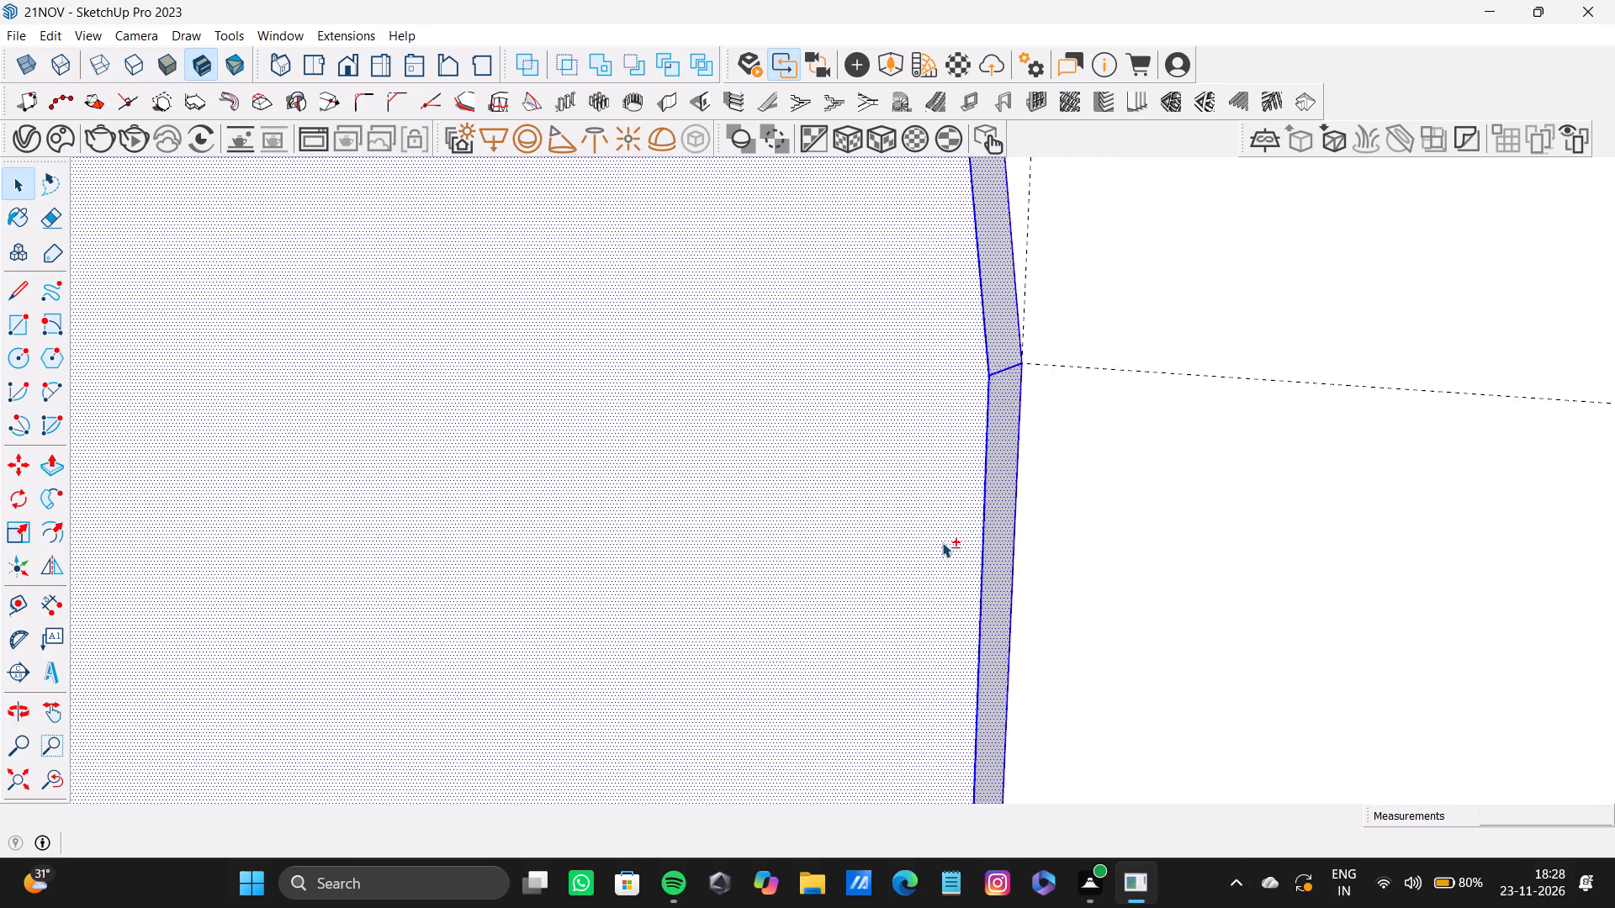
{"action": "scroll", "coordinate": [942, 542], "scroll_direction": "down", "scroll_amount": 7, "text": "shift"}
{"action": "left_click", "coordinate": [24, 783], "text": "shift"}
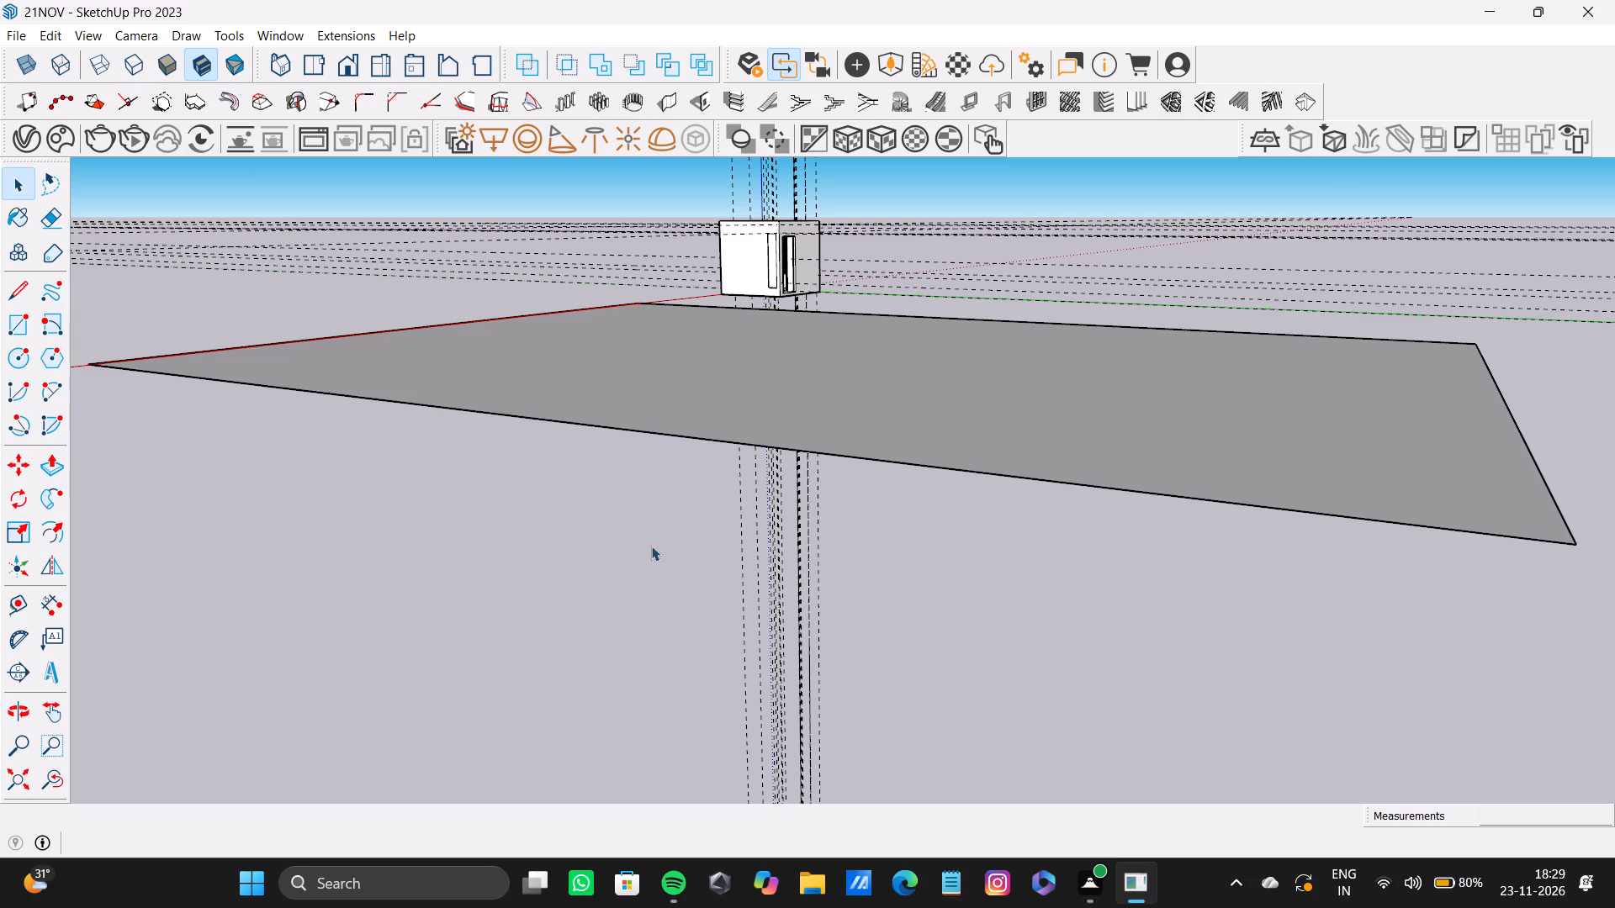
Add the curved bottom reveal, with its edges, of the arched recess beside the wardrobe to the selection.
{"action": "scroll", "coordinate": [753, 204], "scroll_direction": "up", "scroll_amount": 19}
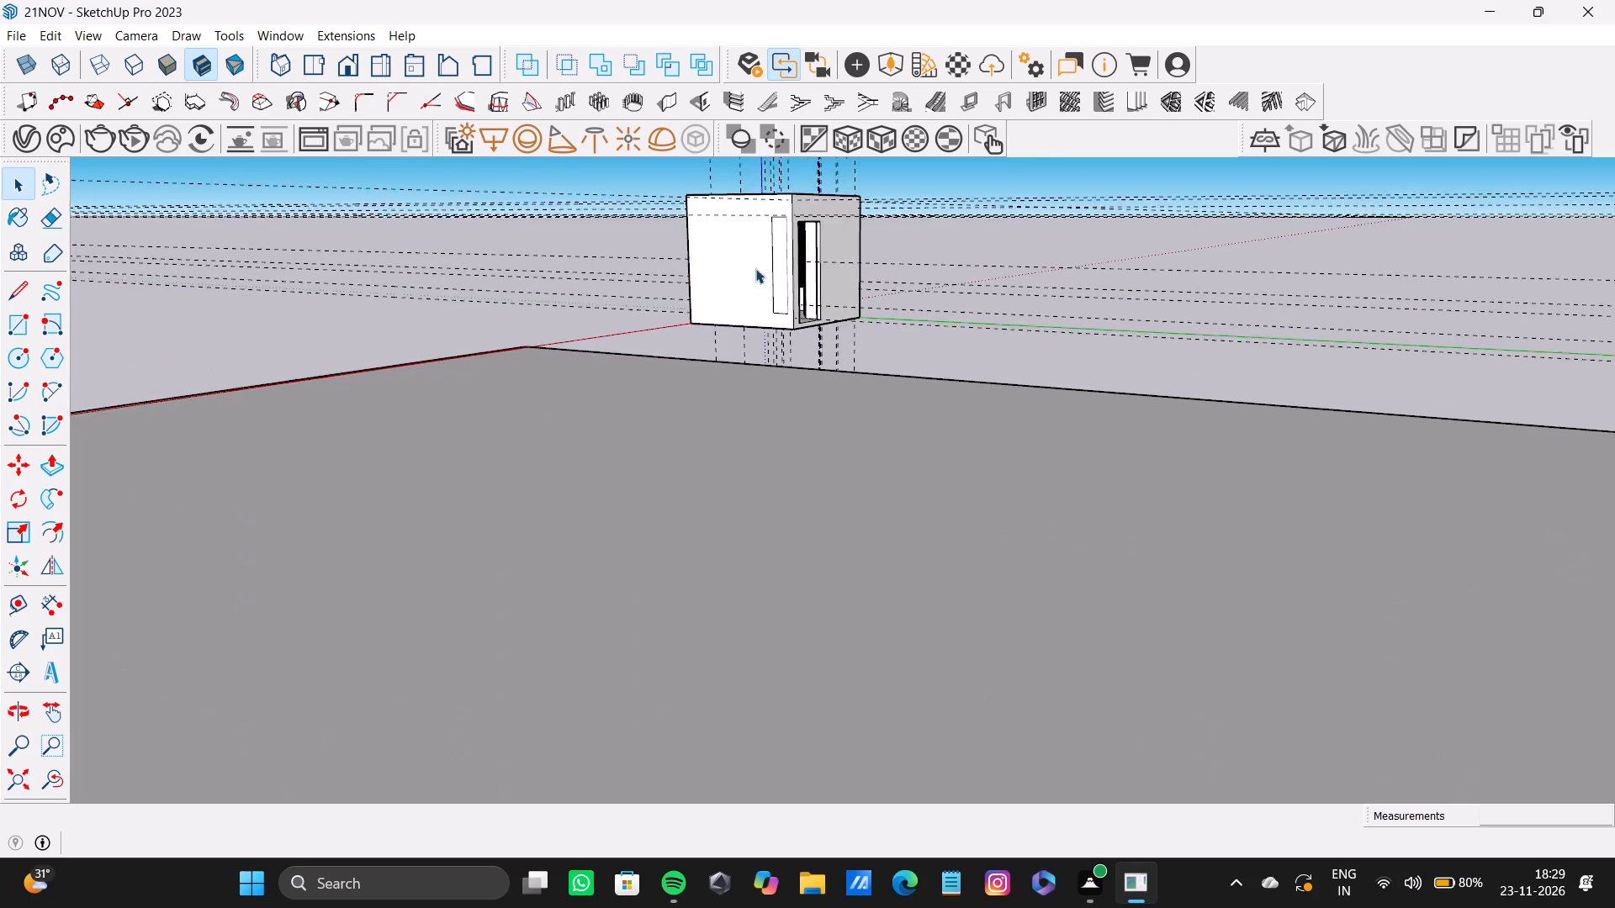
{"action": "scroll", "coordinate": [755, 268], "scroll_direction": "up", "scroll_amount": 6}
{"action": "middle_click_drag", "start_coordinate": [665, 288], "coordinate": [1437, 499]}
{"action": "scroll", "coordinate": [776, 387], "scroll_direction": "up", "scroll_amount": 7}
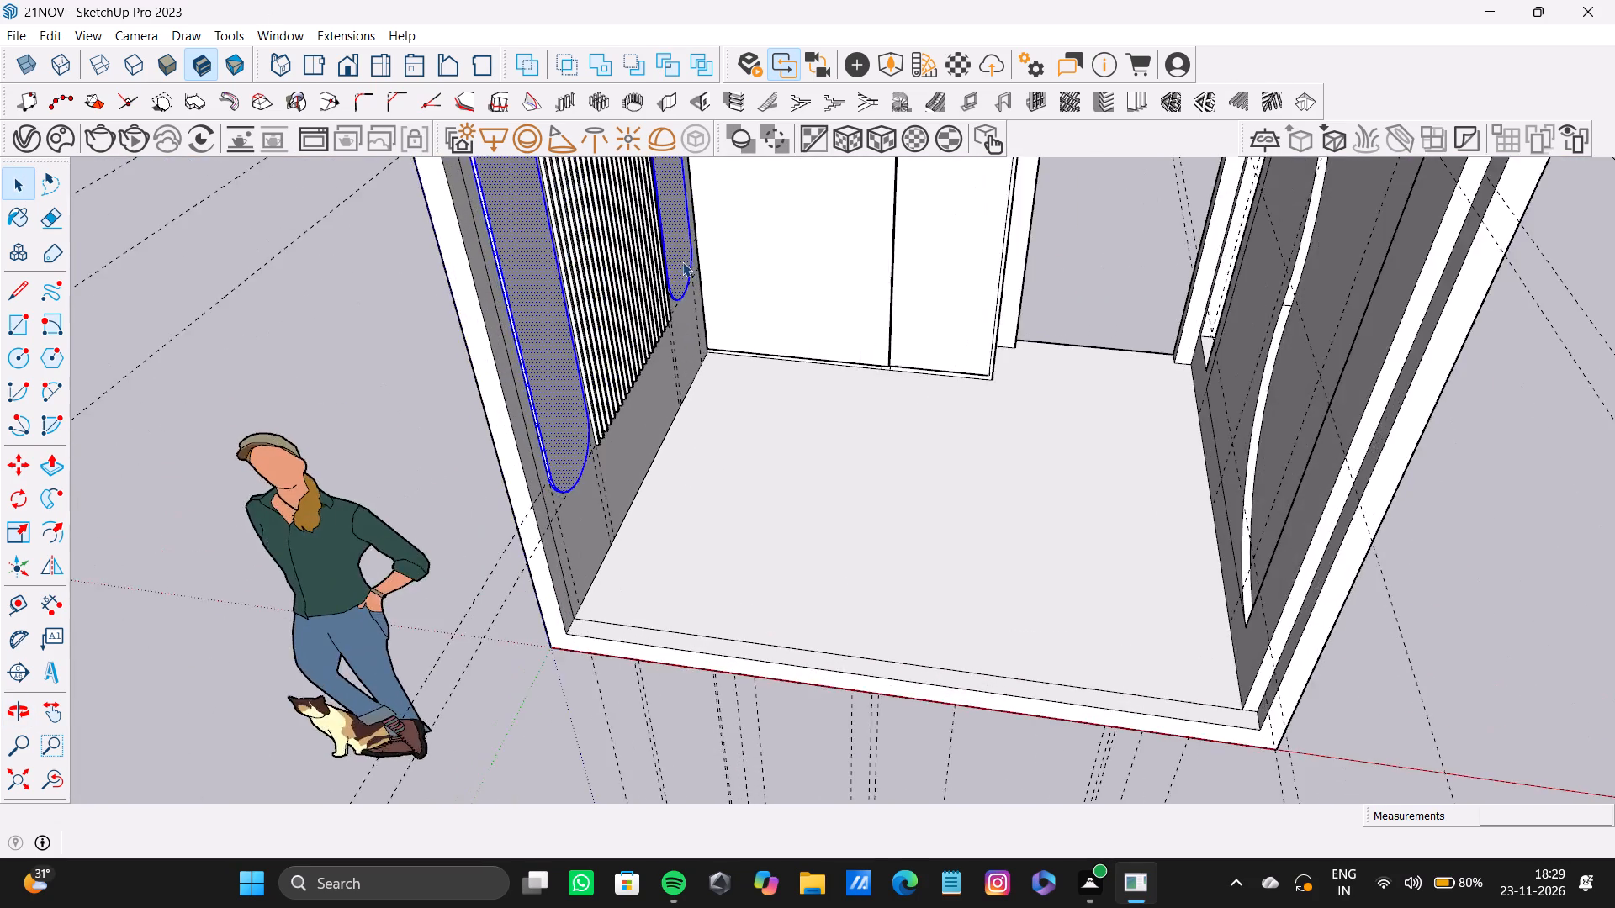
{"action": "middle_click_drag", "start_coordinate": [682, 261], "coordinate": [651, 209], "text": "shift"}
{"action": "scroll", "coordinate": [704, 441], "scroll_direction": "up", "scroll_amount": 17}
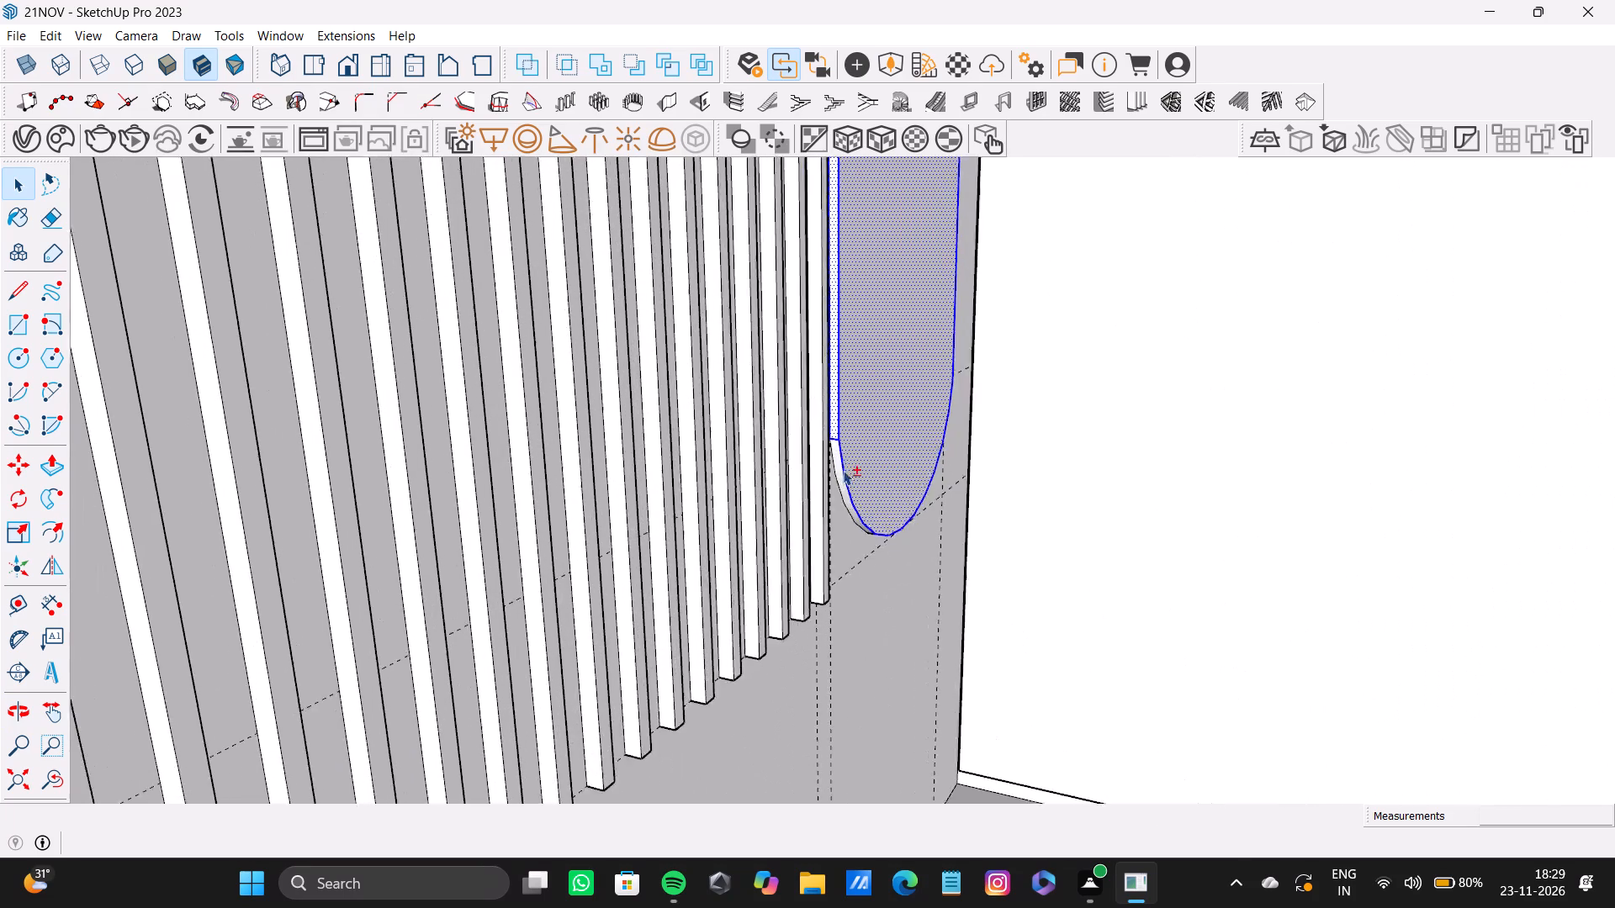
{"action": "scroll", "coordinate": [843, 470], "scroll_direction": "up", "scroll_amount": 10}
{"action": "double_click", "coordinate": [832, 451], "text": "shift"}
Make one group from the selected faces and edges of both arched recesses, and clear the selection.
{"action": "scroll", "coordinate": [894, 484], "scroll_direction": "down", "scroll_amount": 6, "text": "shift"}
{"action": "middle_click_drag", "start_coordinate": [1003, 486], "coordinate": [707, 442]}
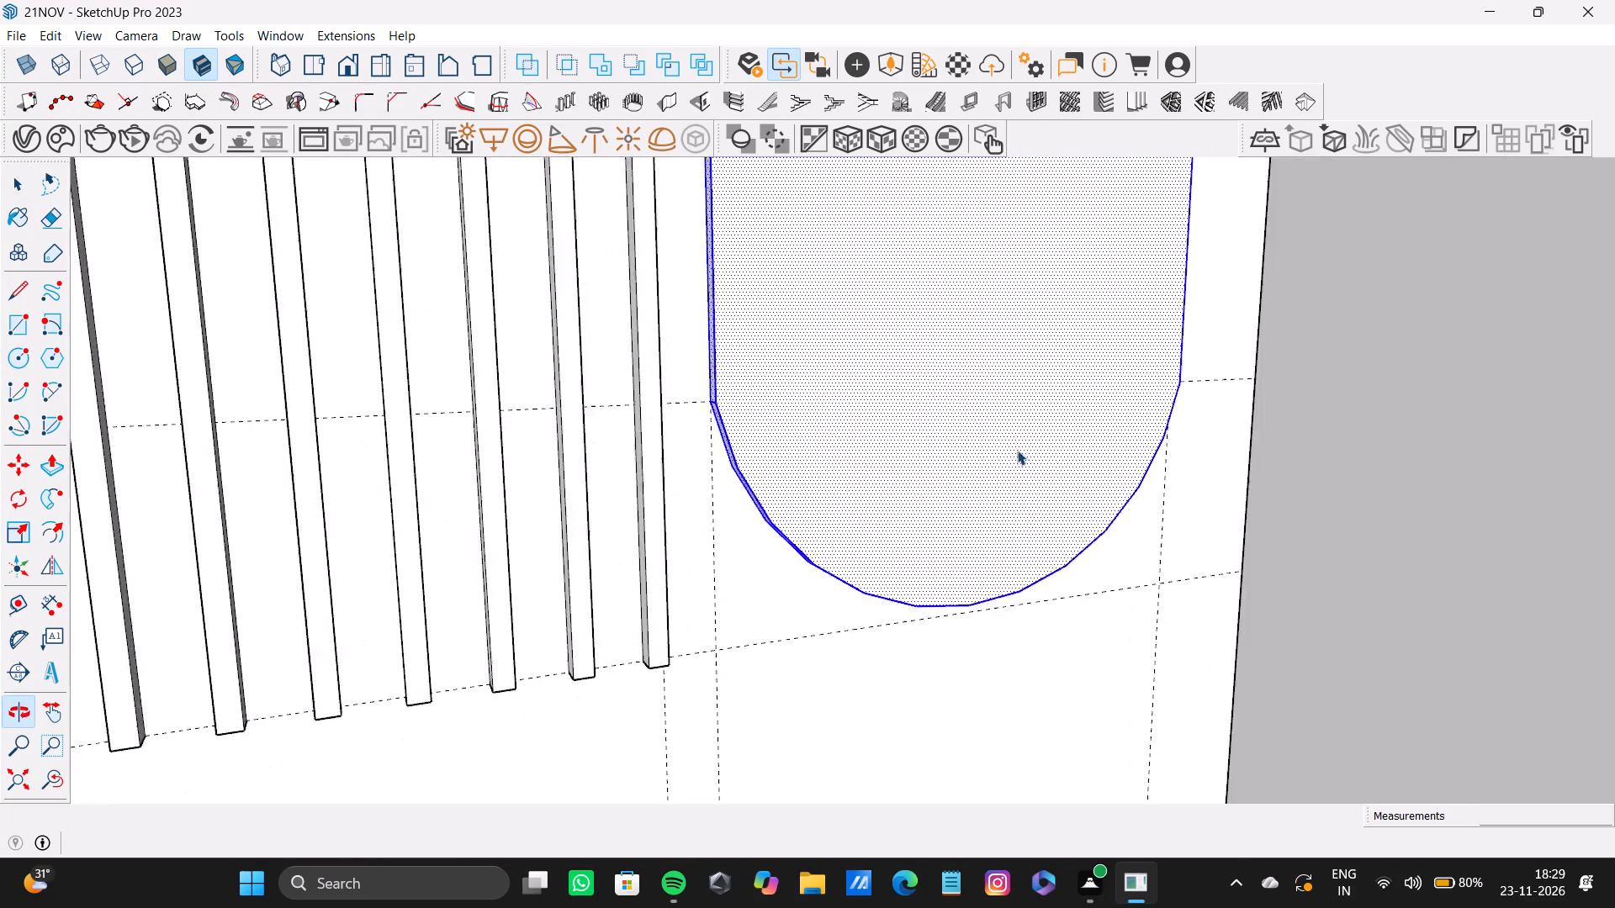
{"action": "scroll", "coordinate": [1017, 450], "scroll_direction": "up", "scroll_amount": 5}
{"action": "middle_click_drag", "start_coordinate": [1159, 444], "coordinate": [719, 454]}
{"action": "middle_click", "coordinate": [717, 454]}
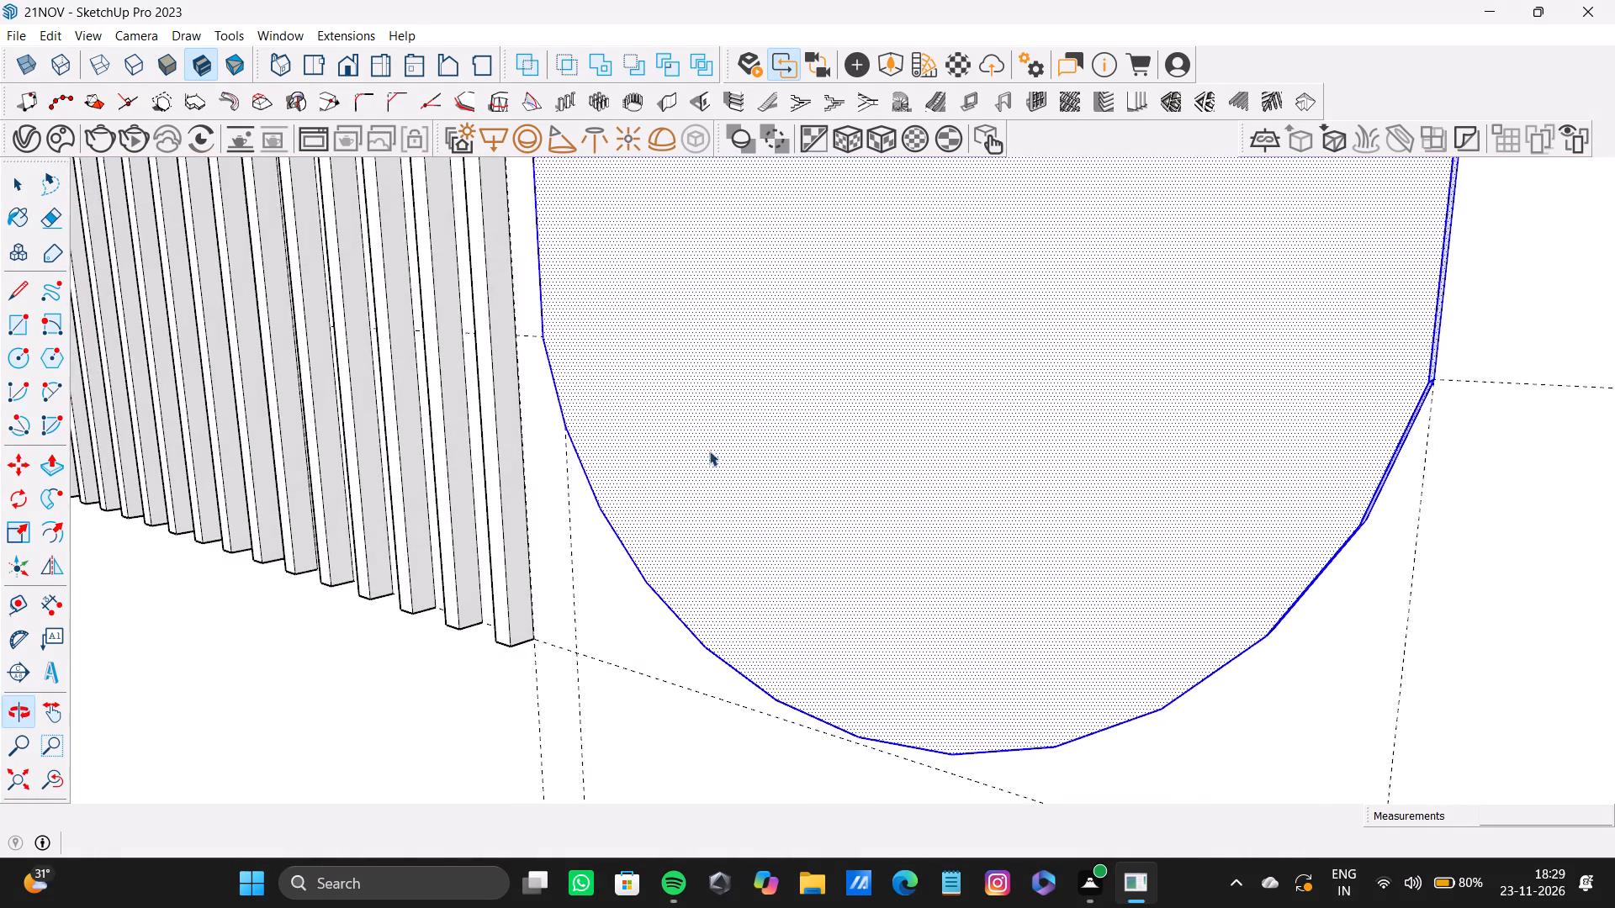
{"action": "middle_click_drag", "start_coordinate": [707, 450], "coordinate": [999, 452]}
{"action": "scroll", "coordinate": [715, 435], "scroll_direction": "down", "scroll_amount": 6}
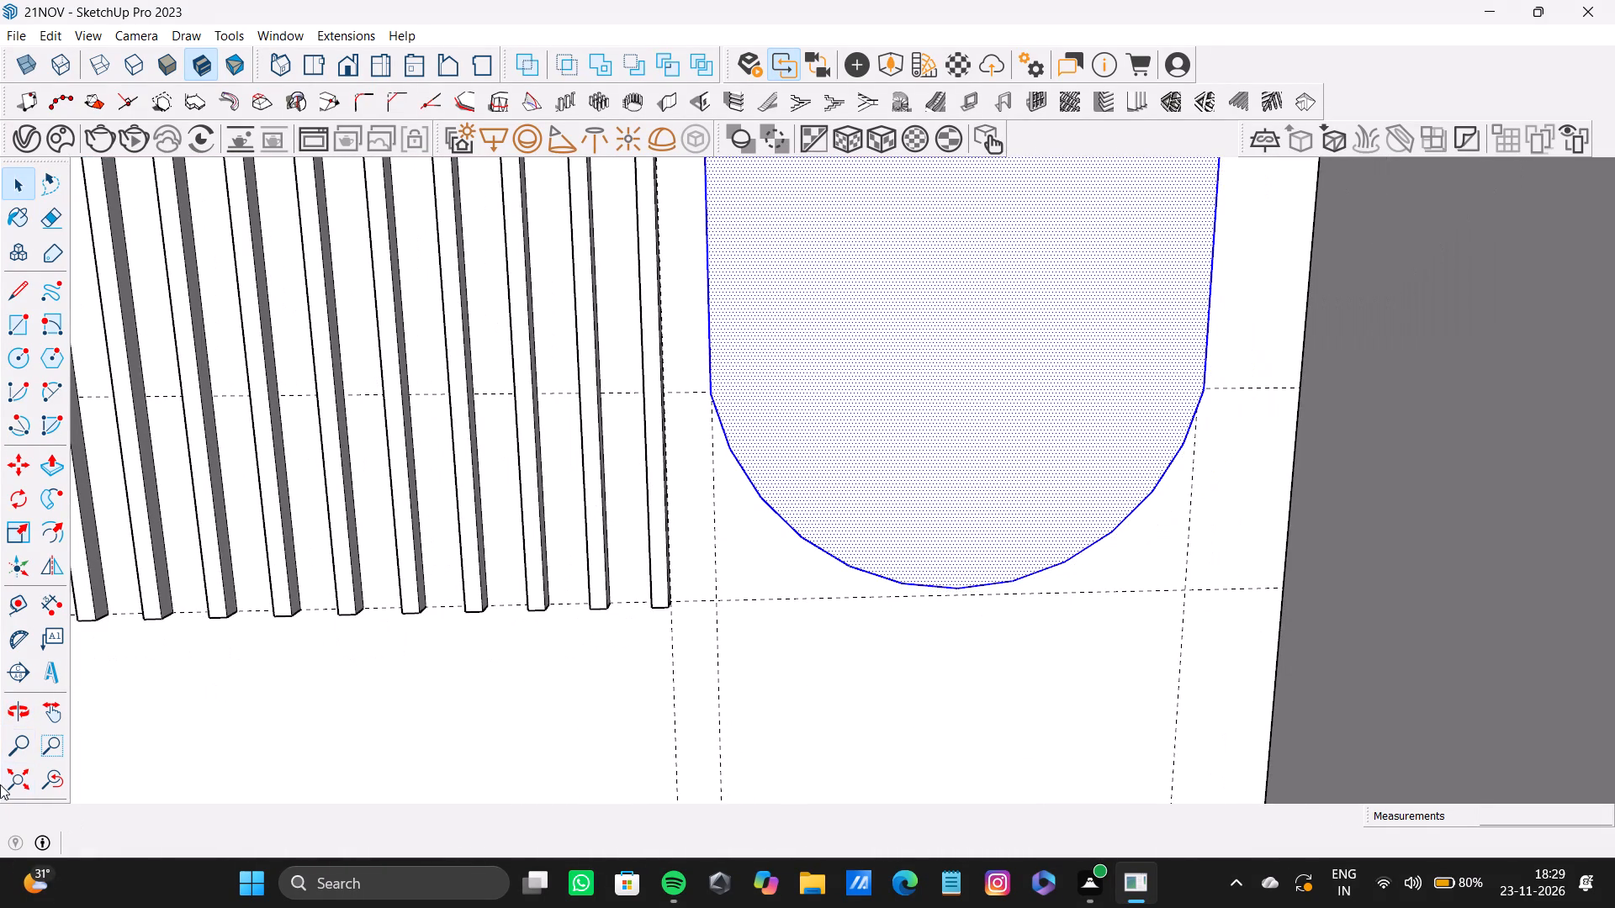
{"action": "left_click", "coordinate": [0, 784]}
{"action": "left_click", "coordinate": [16, 778]}
{"action": "middle_click_drag", "start_coordinate": [128, 699], "coordinate": [468, 675]}
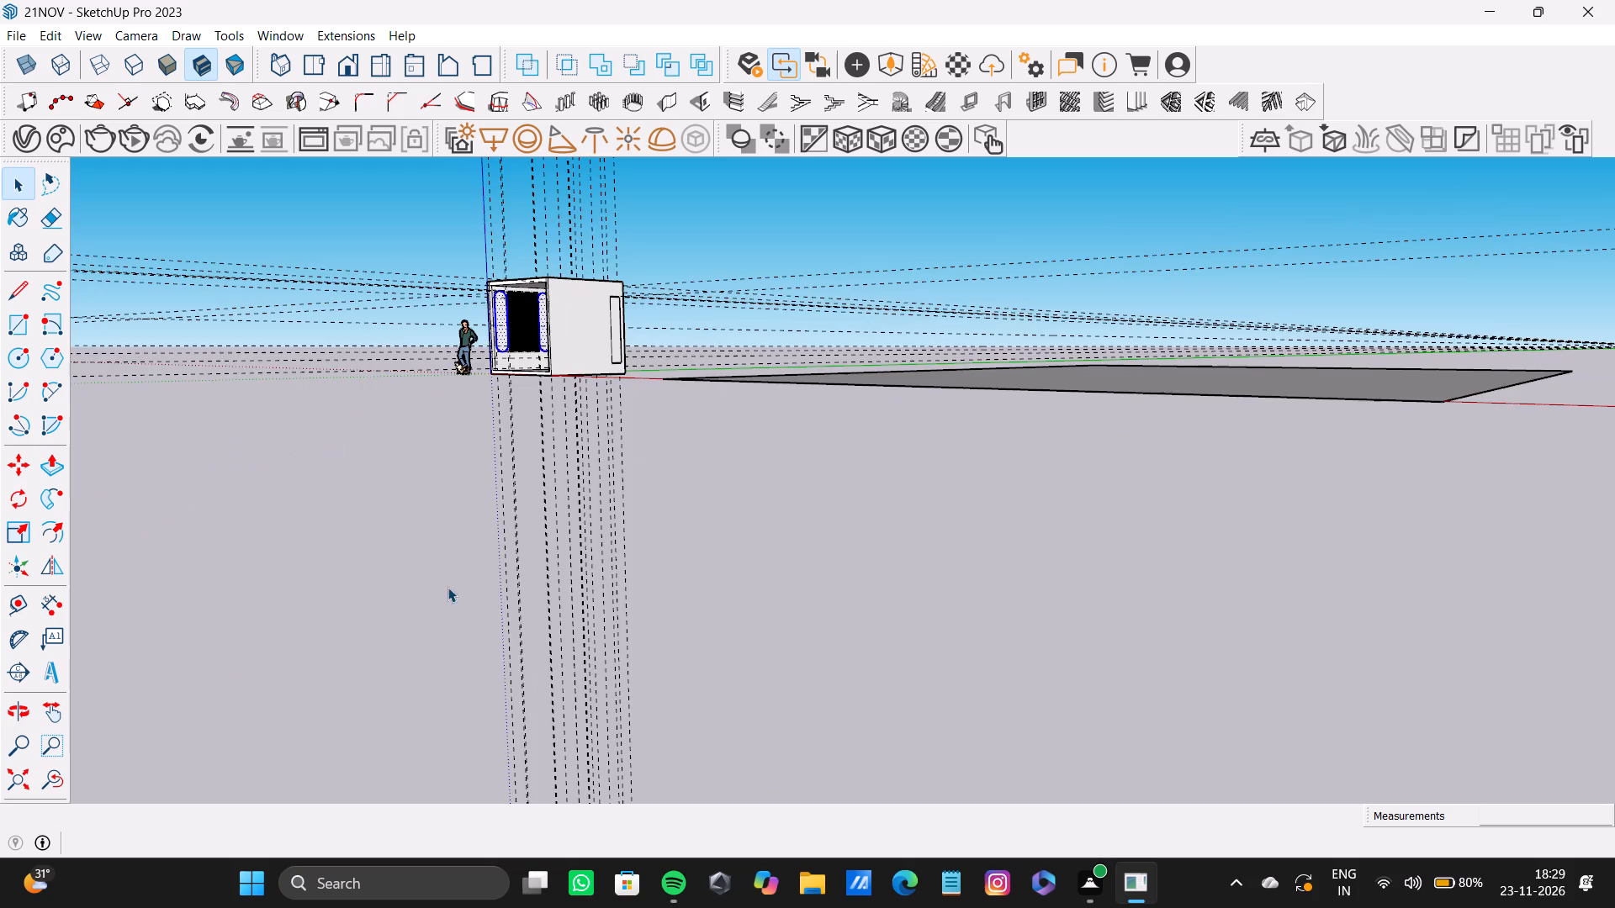
{"action": "scroll", "coordinate": [446, 311], "scroll_direction": "up", "scroll_amount": 20}
{"action": "scroll", "coordinate": [446, 311], "scroll_direction": "up", "scroll_amount": 2}
{"action": "right_click", "coordinate": [511, 340]}
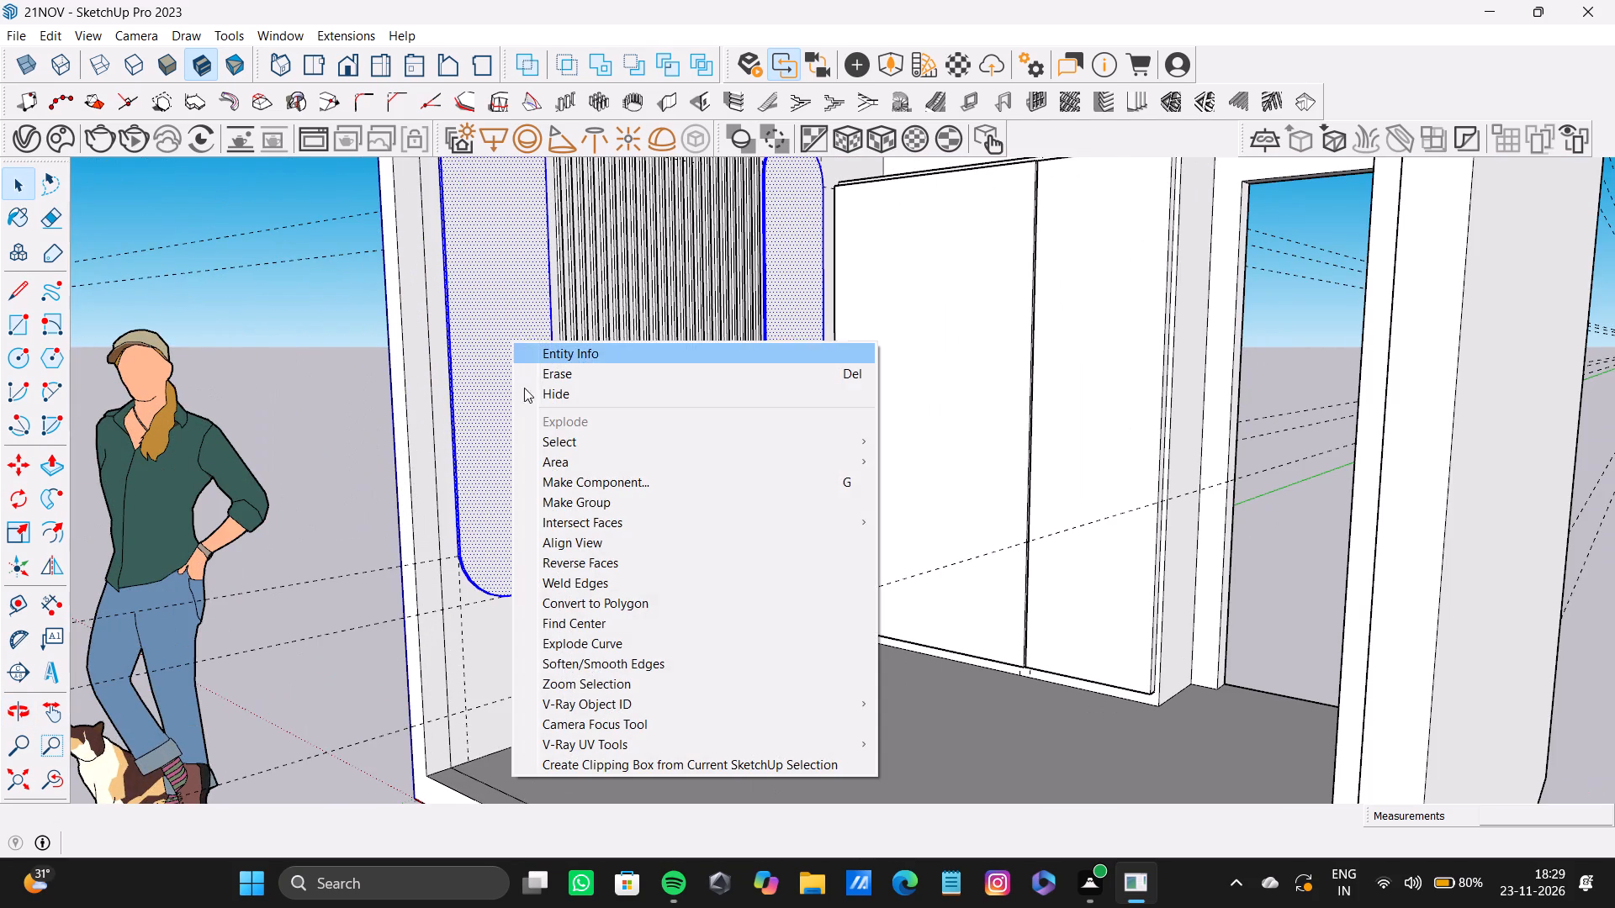
{"action": "left_click", "coordinate": [571, 494]}
{"action": "left_click", "coordinate": [308, 393]}
{"action": "key", "text": "space"}
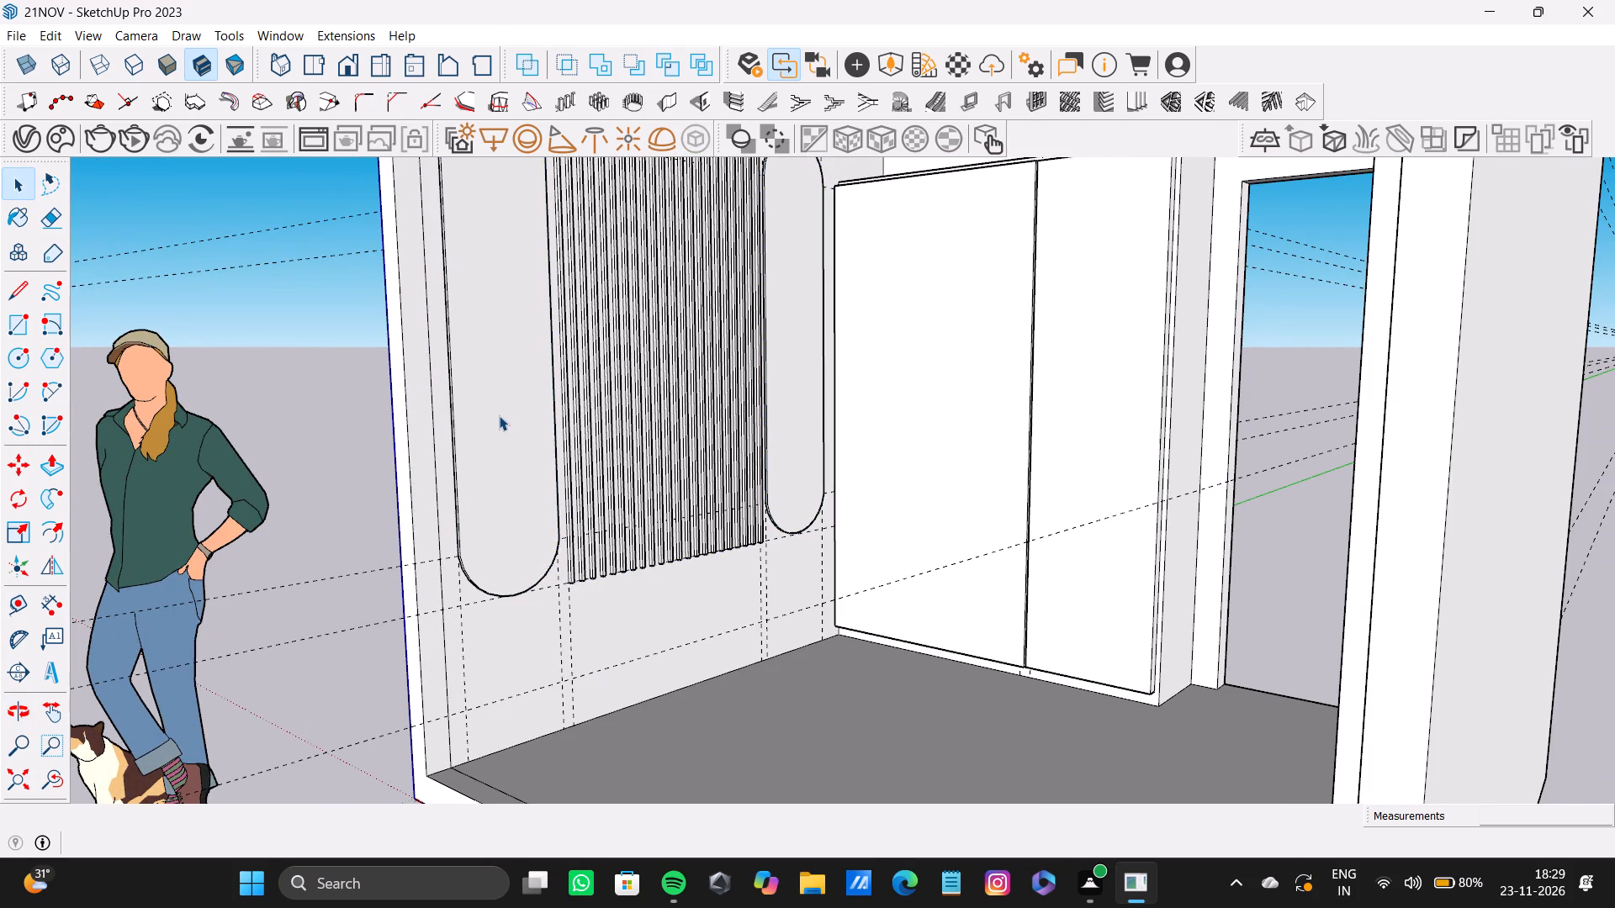
Open the arched recess group, check the connected geometry of each recess by selecting it, and close the group.
{"action": "double_click", "coordinate": [499, 415]}
{"action": "left_click", "coordinate": [499, 415]}
{"action": "triple_click", "coordinate": [499, 415]}
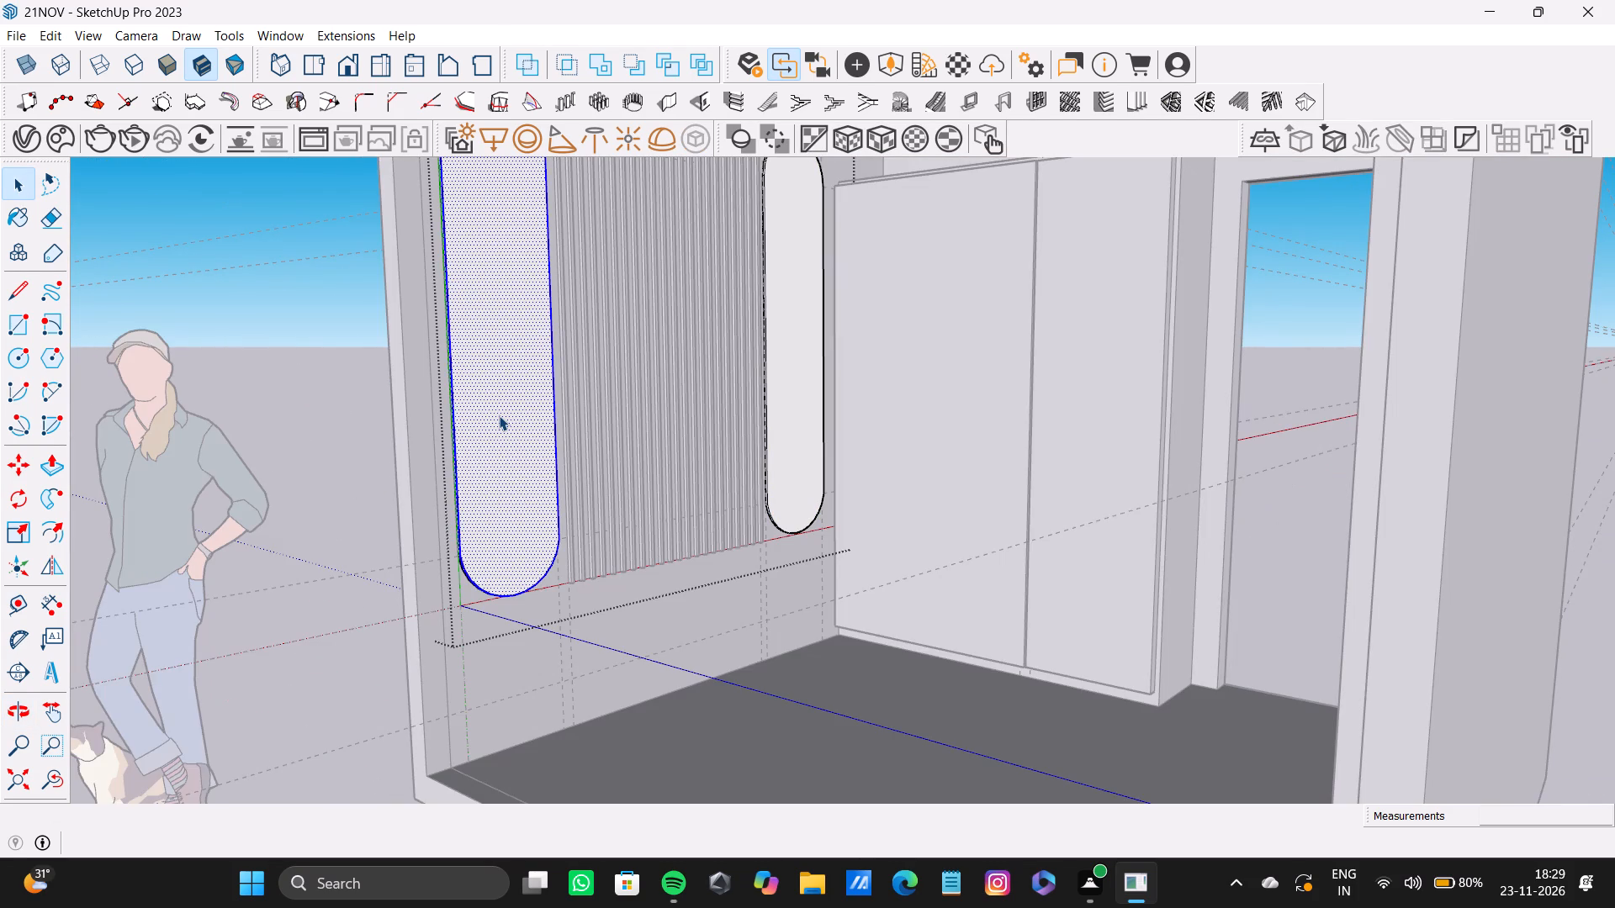
{"action": "triple_click", "coordinate": [807, 461]}
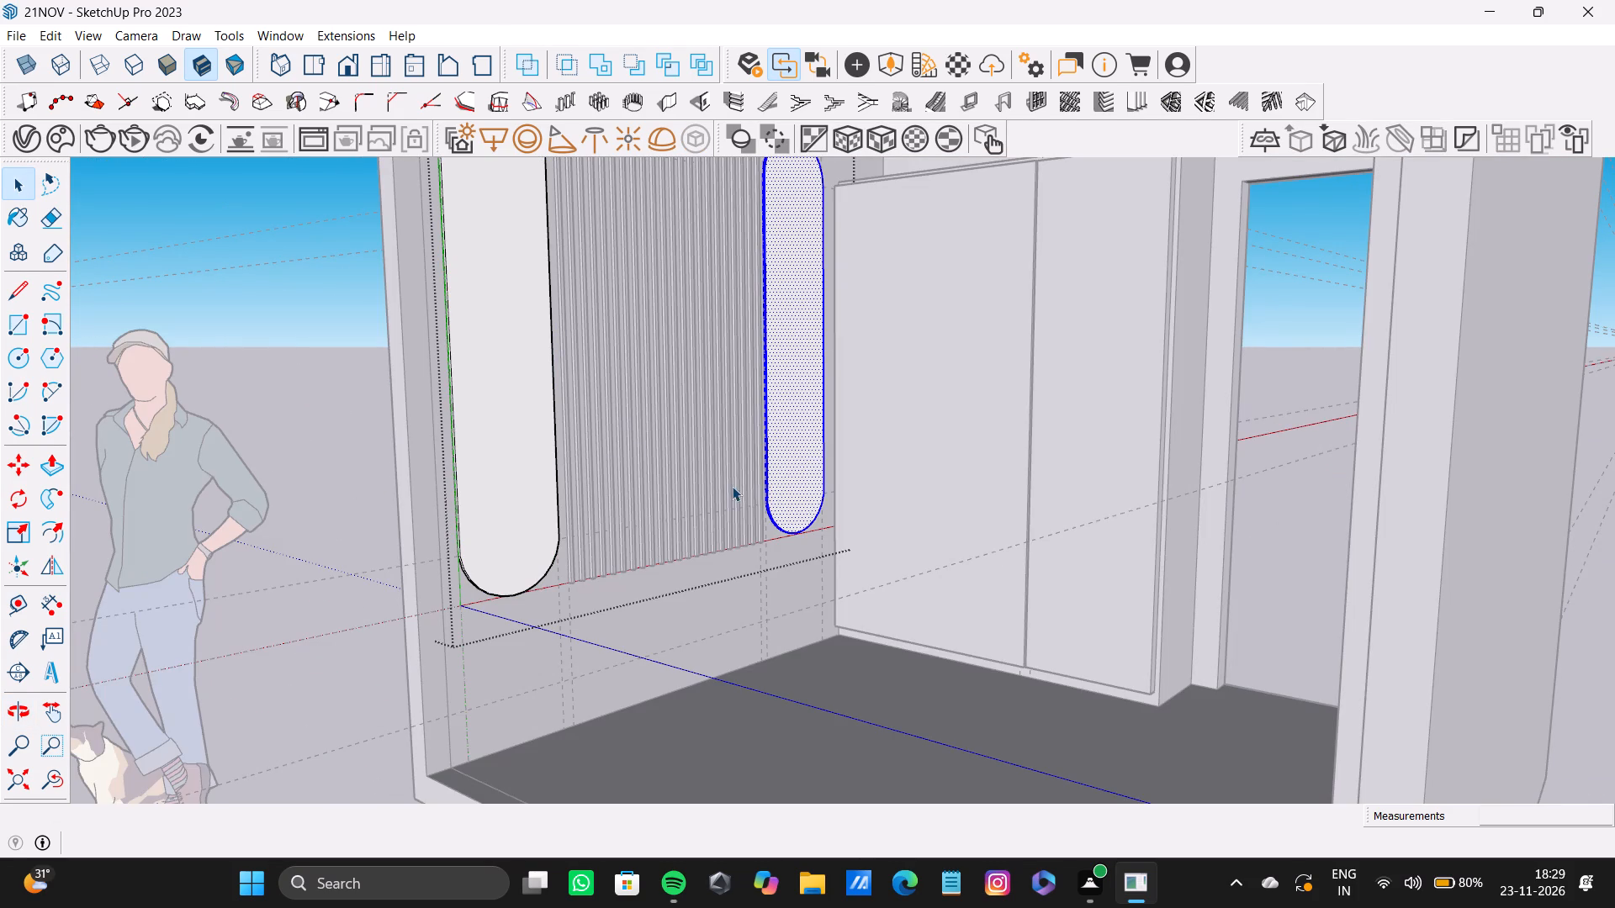
{"action": "scroll", "coordinate": [732, 486], "scroll_direction": "down", "scroll_amount": 14}
{"action": "left_click", "coordinate": [1118, 304]}
{"action": "left_click", "coordinate": [1012, 289]}
{"action": "key", "text": "space"}
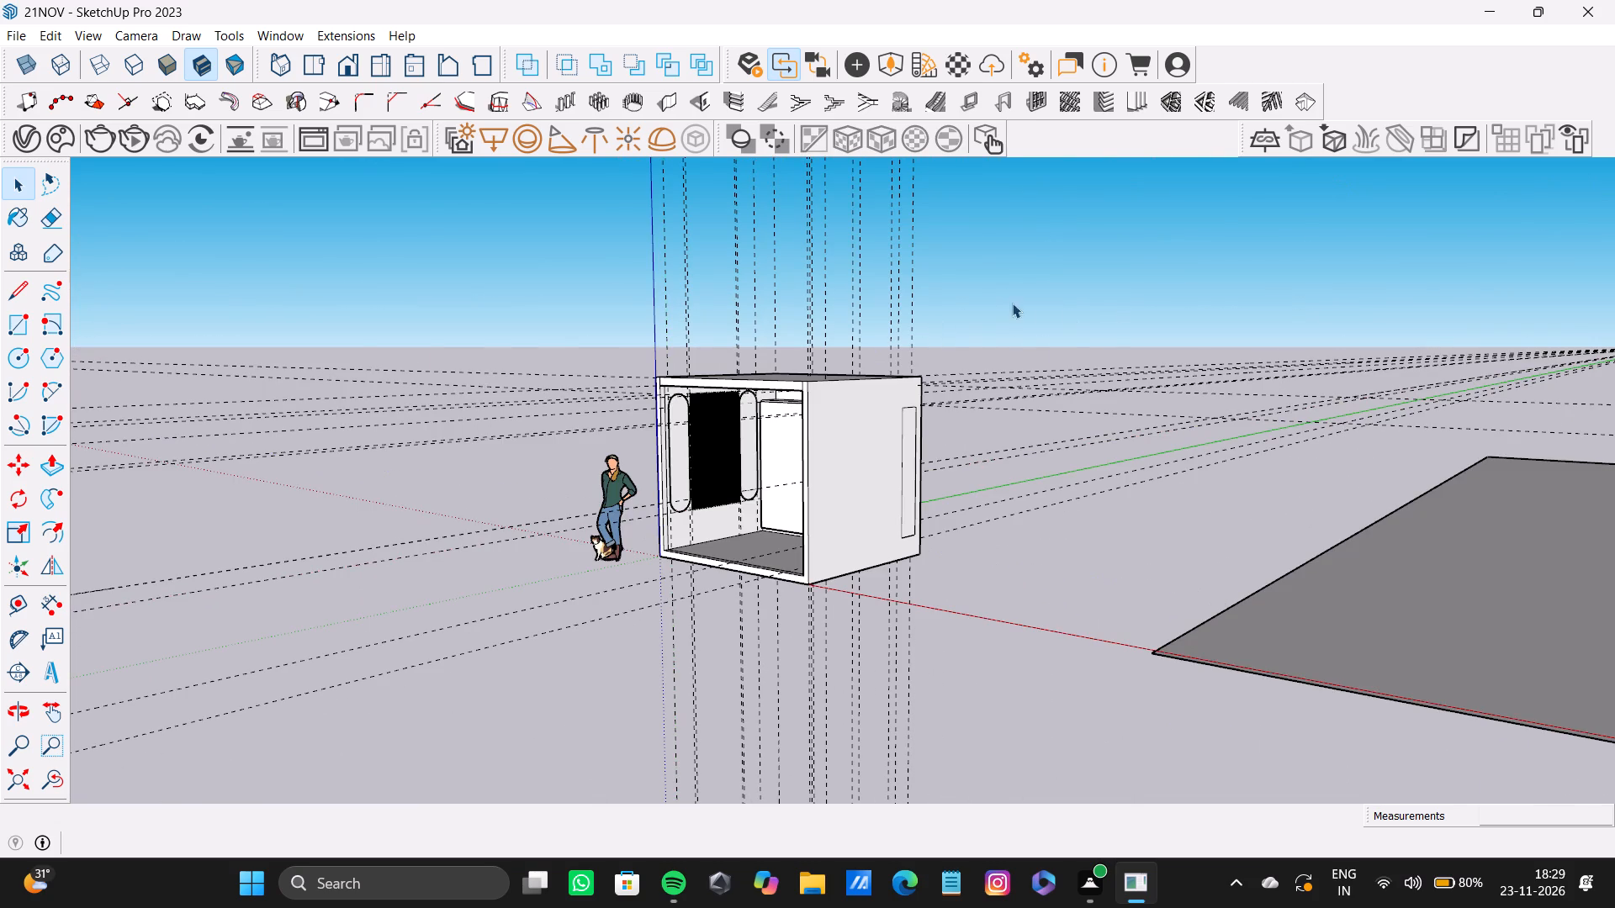
{"action": "left_click", "coordinate": [1012, 303]}
{"action": "scroll", "coordinate": [555, 457], "scroll_direction": "up", "scroll_amount": 4}
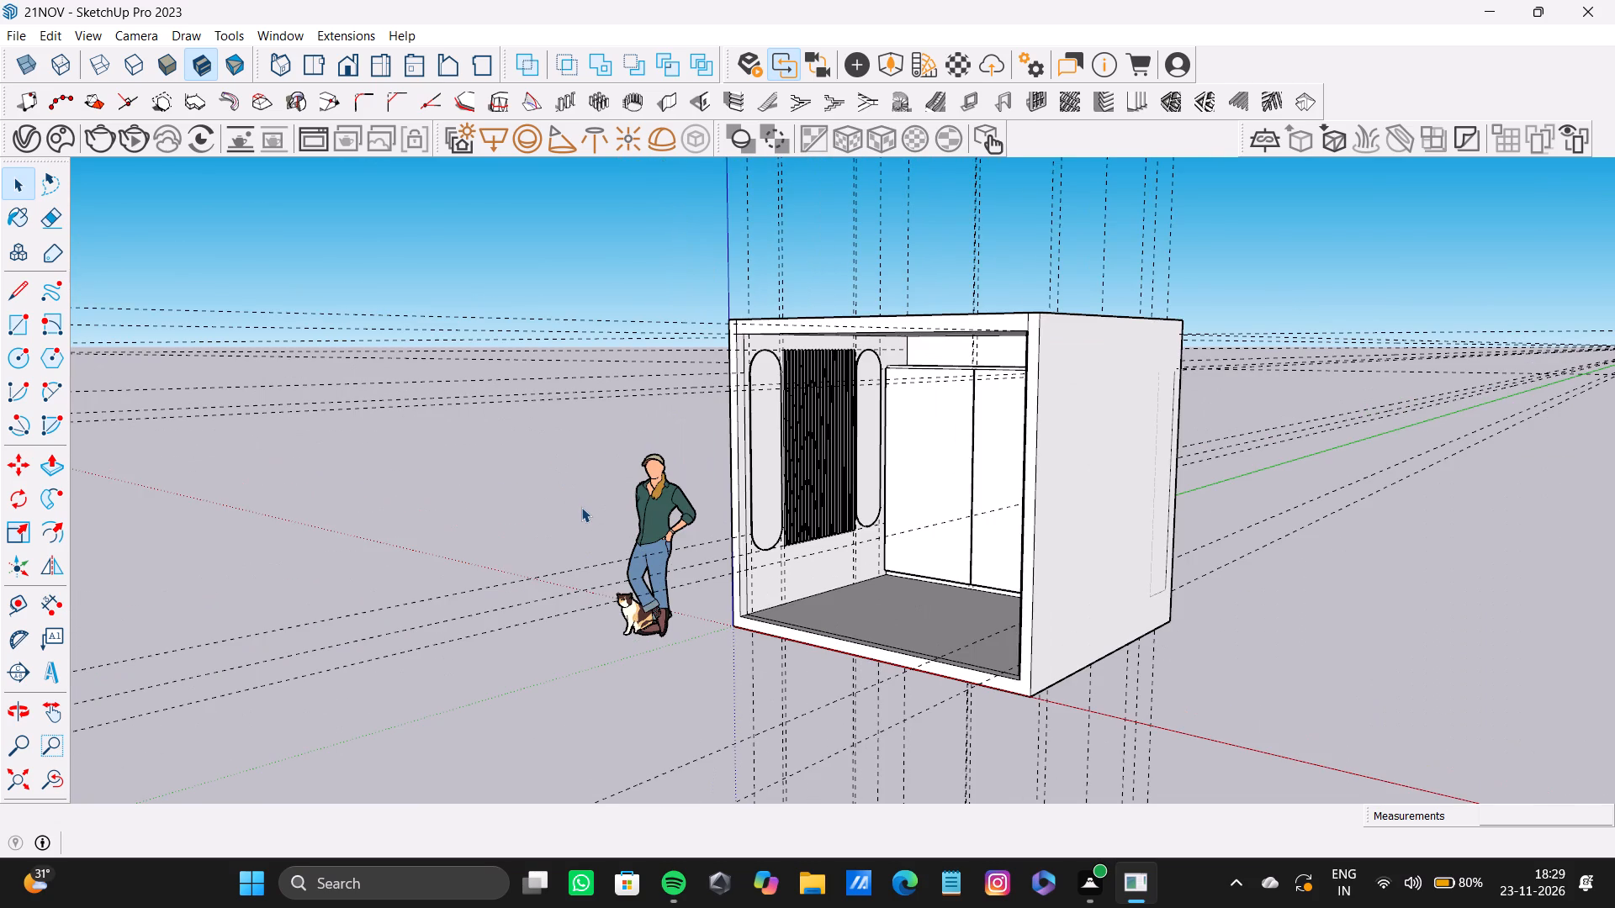
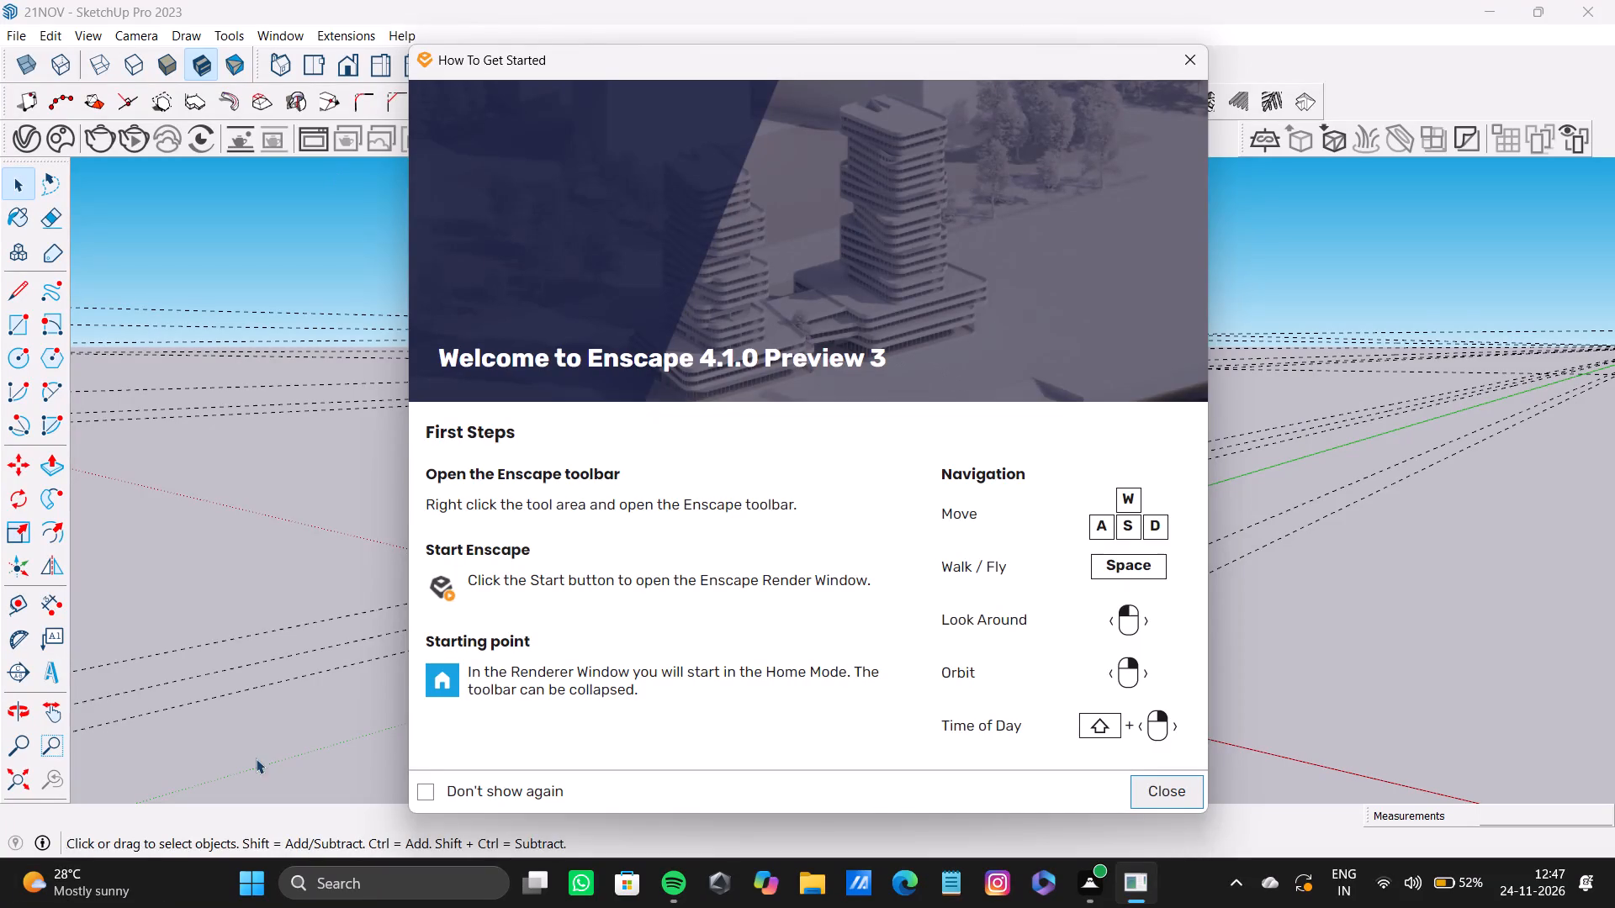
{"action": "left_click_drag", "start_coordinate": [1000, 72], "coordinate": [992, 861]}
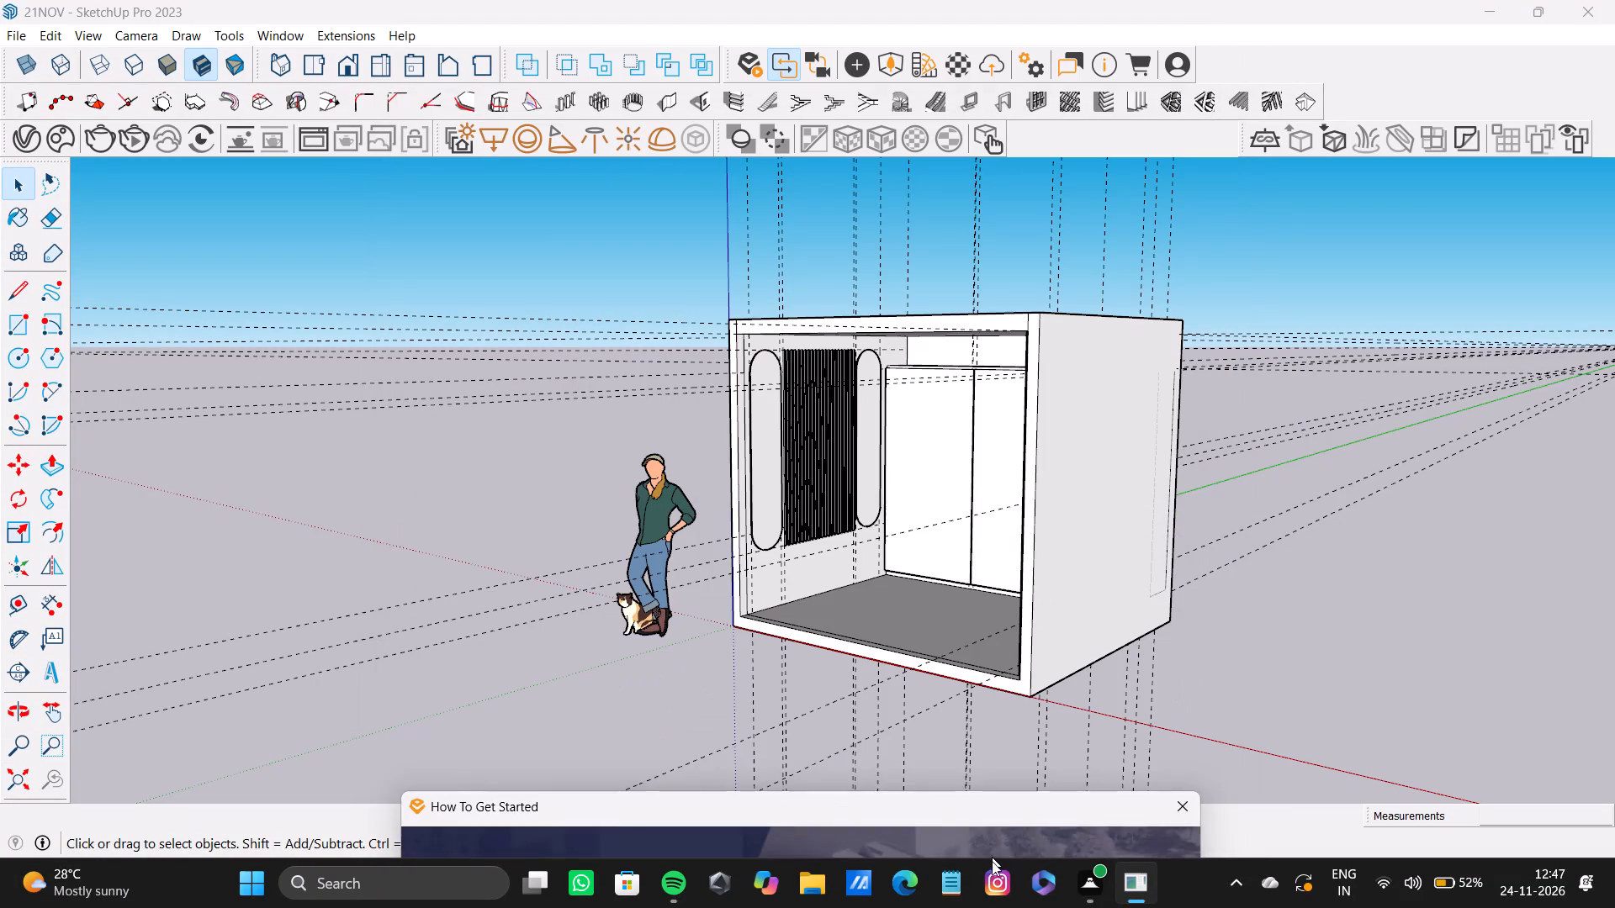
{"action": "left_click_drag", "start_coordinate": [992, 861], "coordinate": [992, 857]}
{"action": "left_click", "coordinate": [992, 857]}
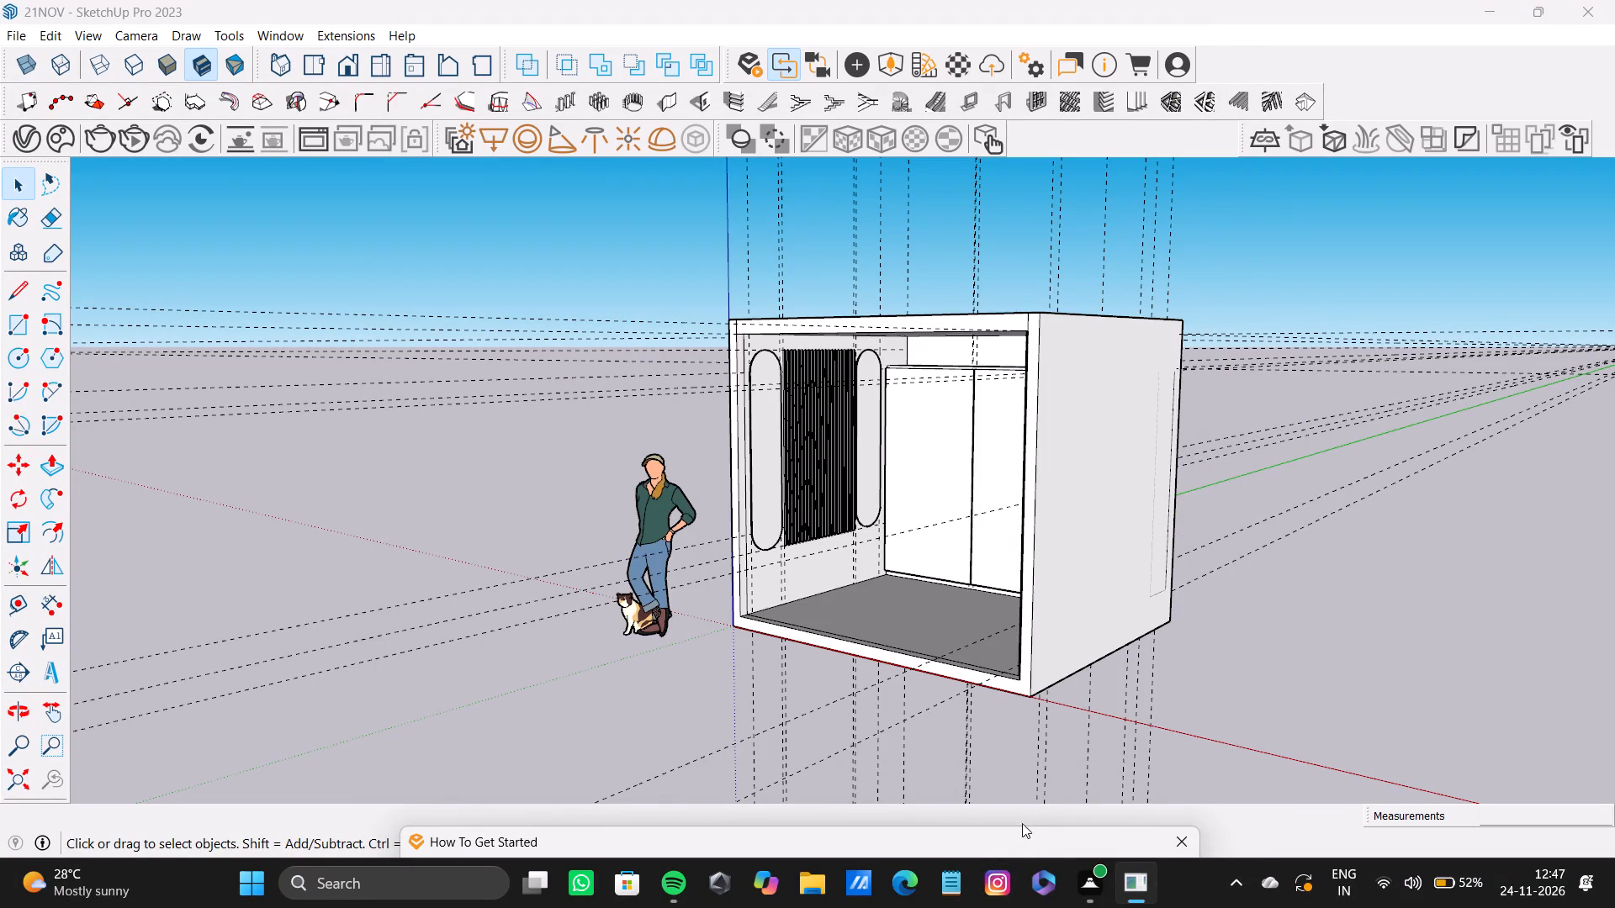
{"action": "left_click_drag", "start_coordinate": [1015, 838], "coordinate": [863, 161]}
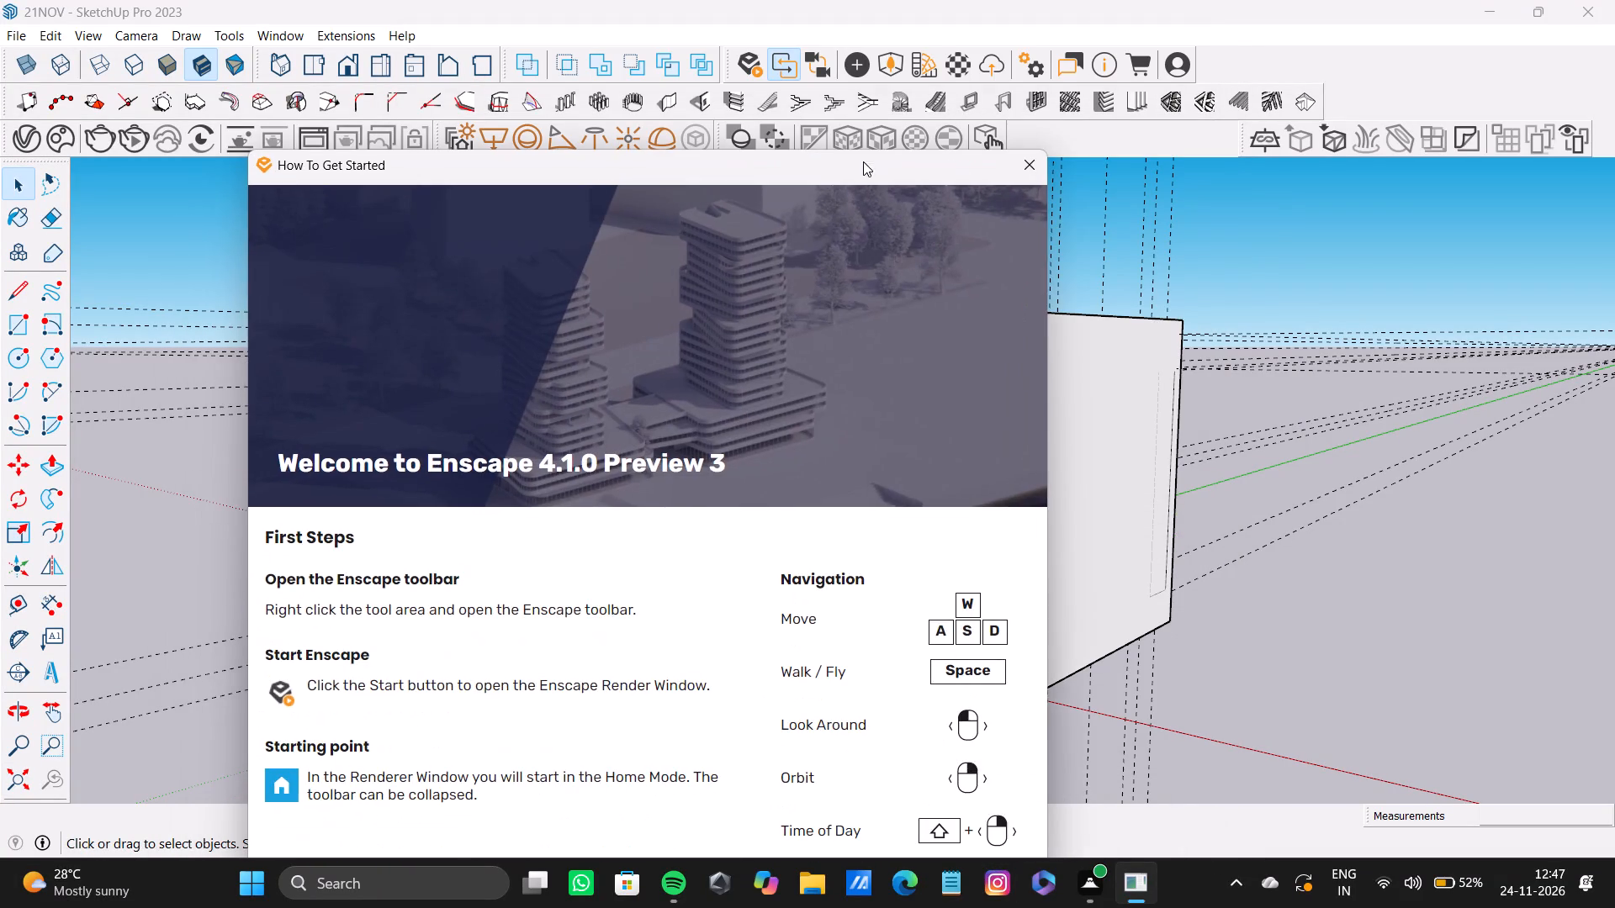
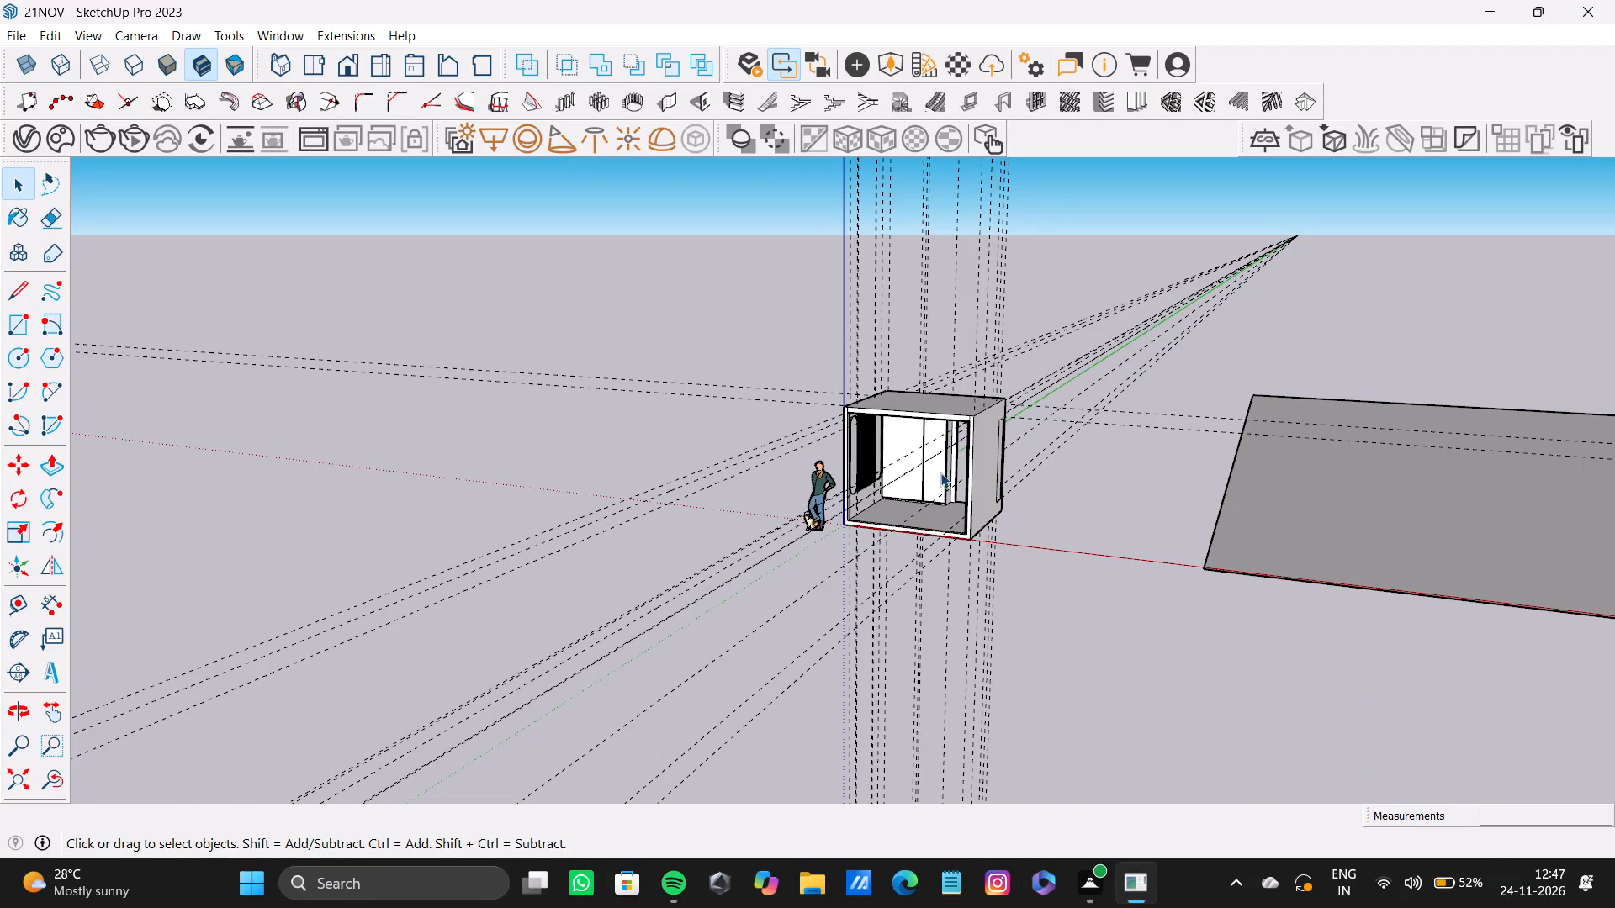
Offset the ceiling face's outline inward by about 9 5/8" to form a border around the room's ceiling.
{"action": "scroll", "coordinate": [940, 472], "scroll_direction": "up", "scroll_amount": 14}
{"action": "middle_click_drag", "start_coordinate": [924, 468], "coordinate": [1134, 470], "text": "shift"}
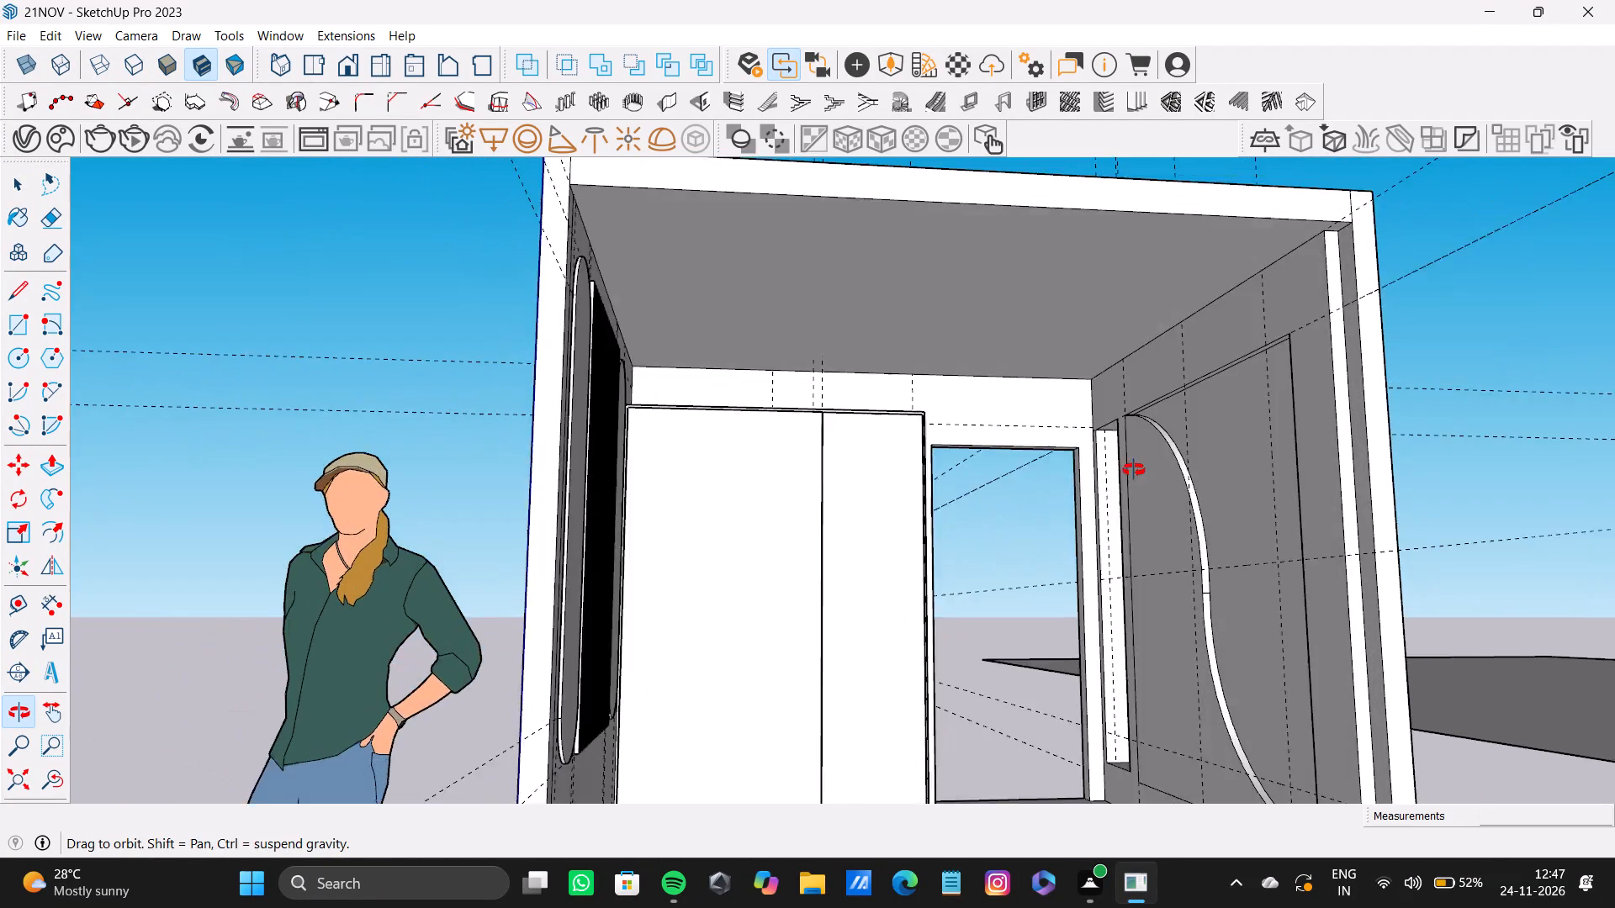
{"action": "middle_click_drag", "start_coordinate": [1134, 470], "coordinate": [1098, 431], "text": "shift"}
{"action": "middle_click_drag", "start_coordinate": [1050, 428], "coordinate": [797, 459]}
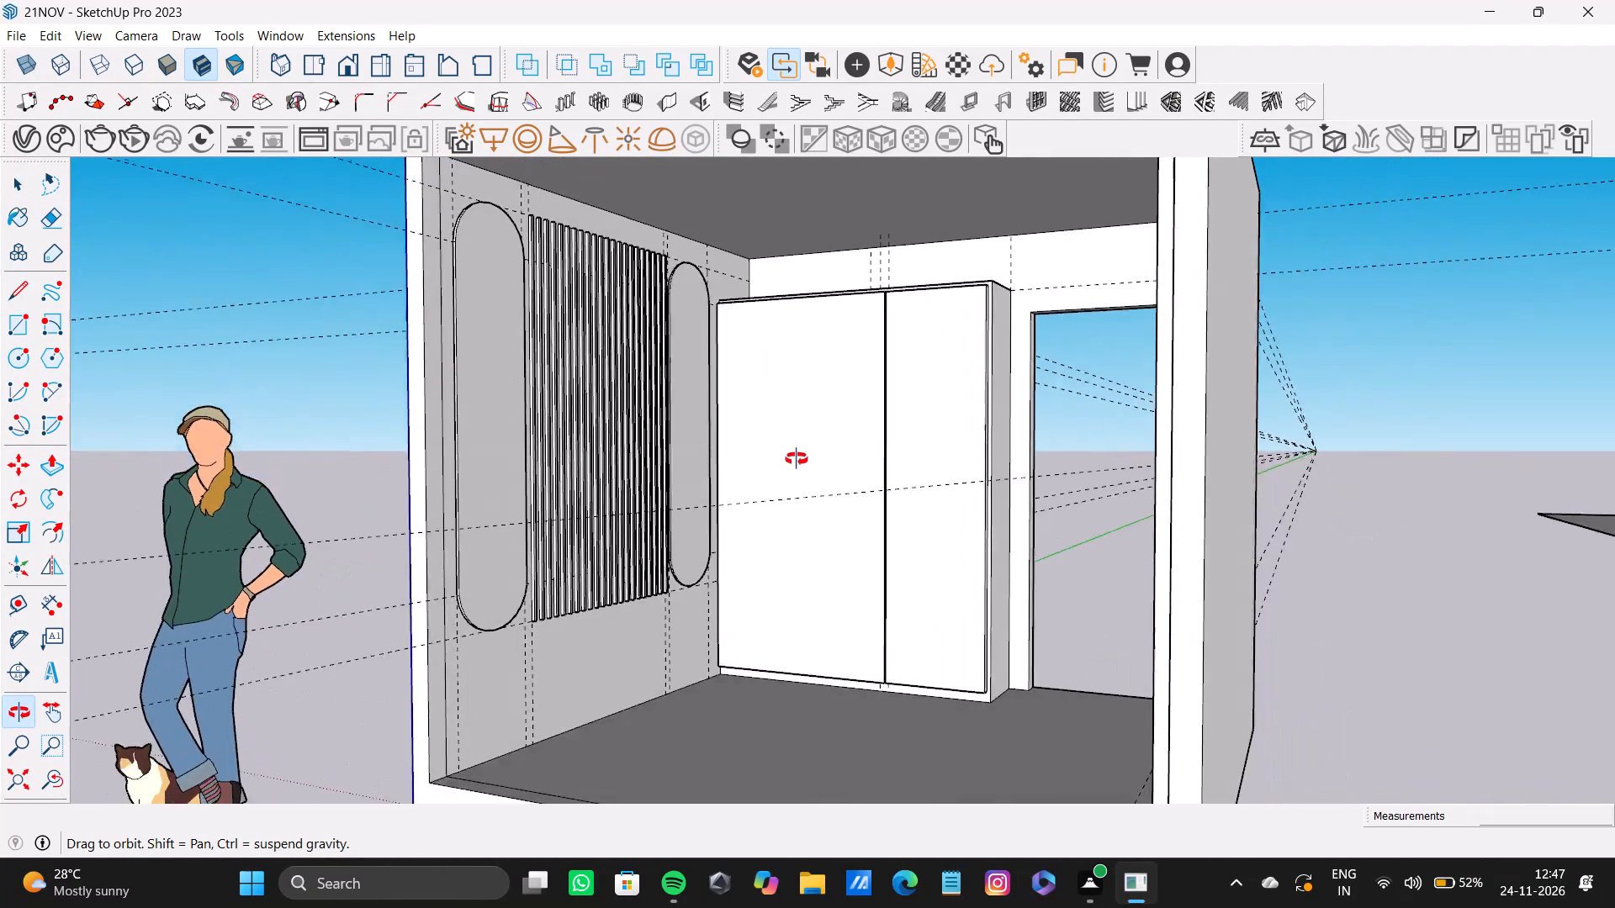
{"action": "middle_click_drag", "start_coordinate": [797, 459], "coordinate": [832, 395]}
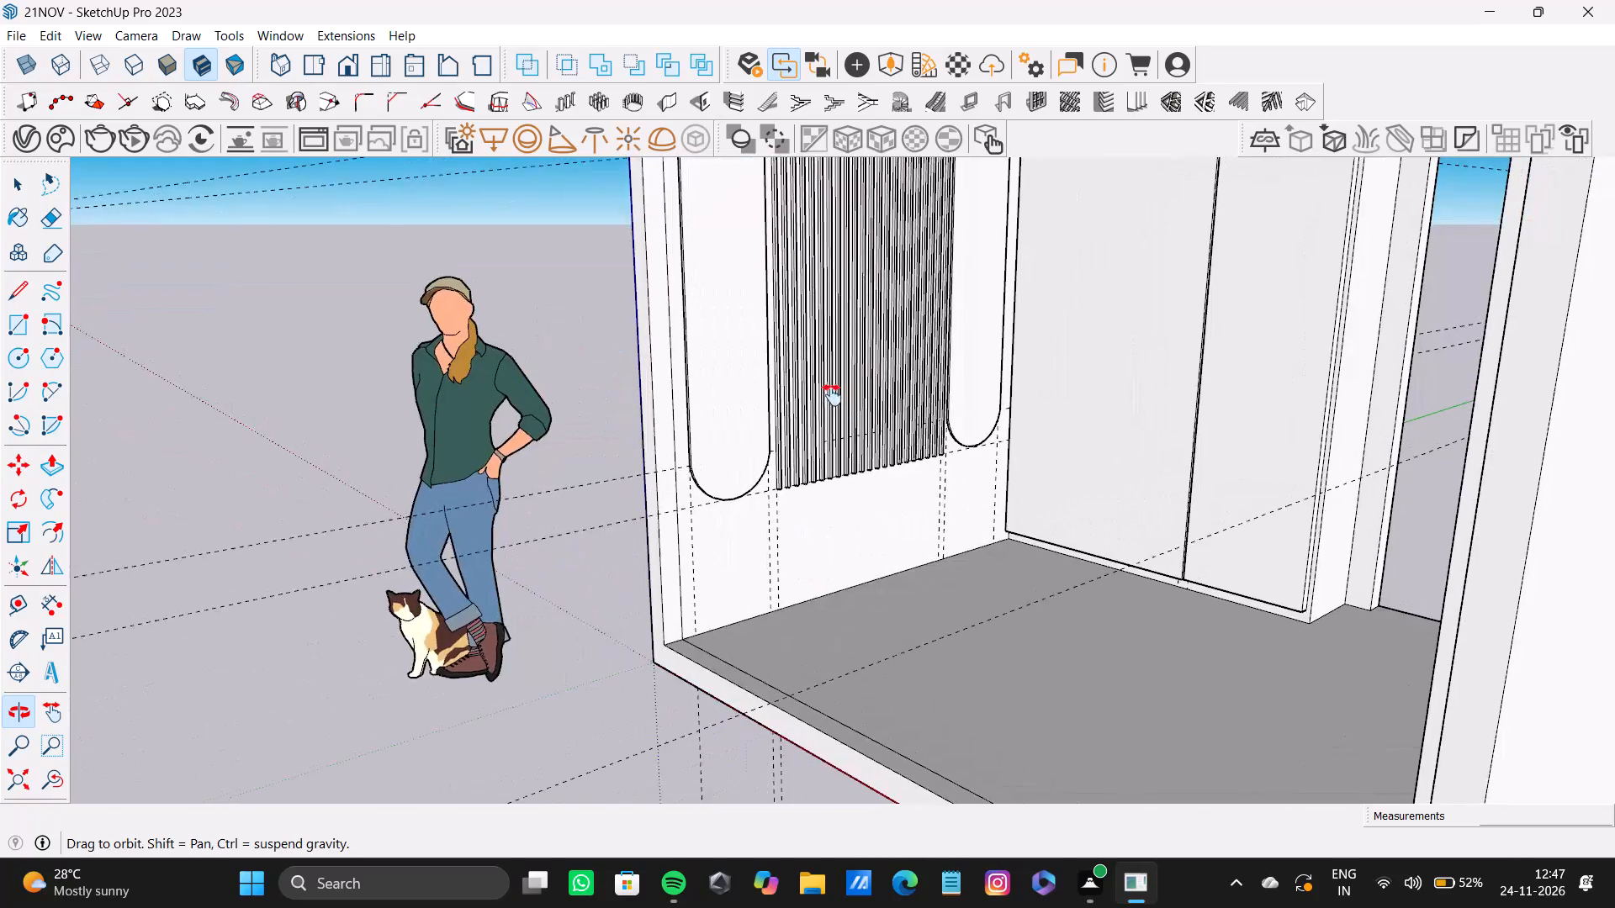
{"action": "middle_click_drag", "start_coordinate": [832, 395], "coordinate": [963, 466]}
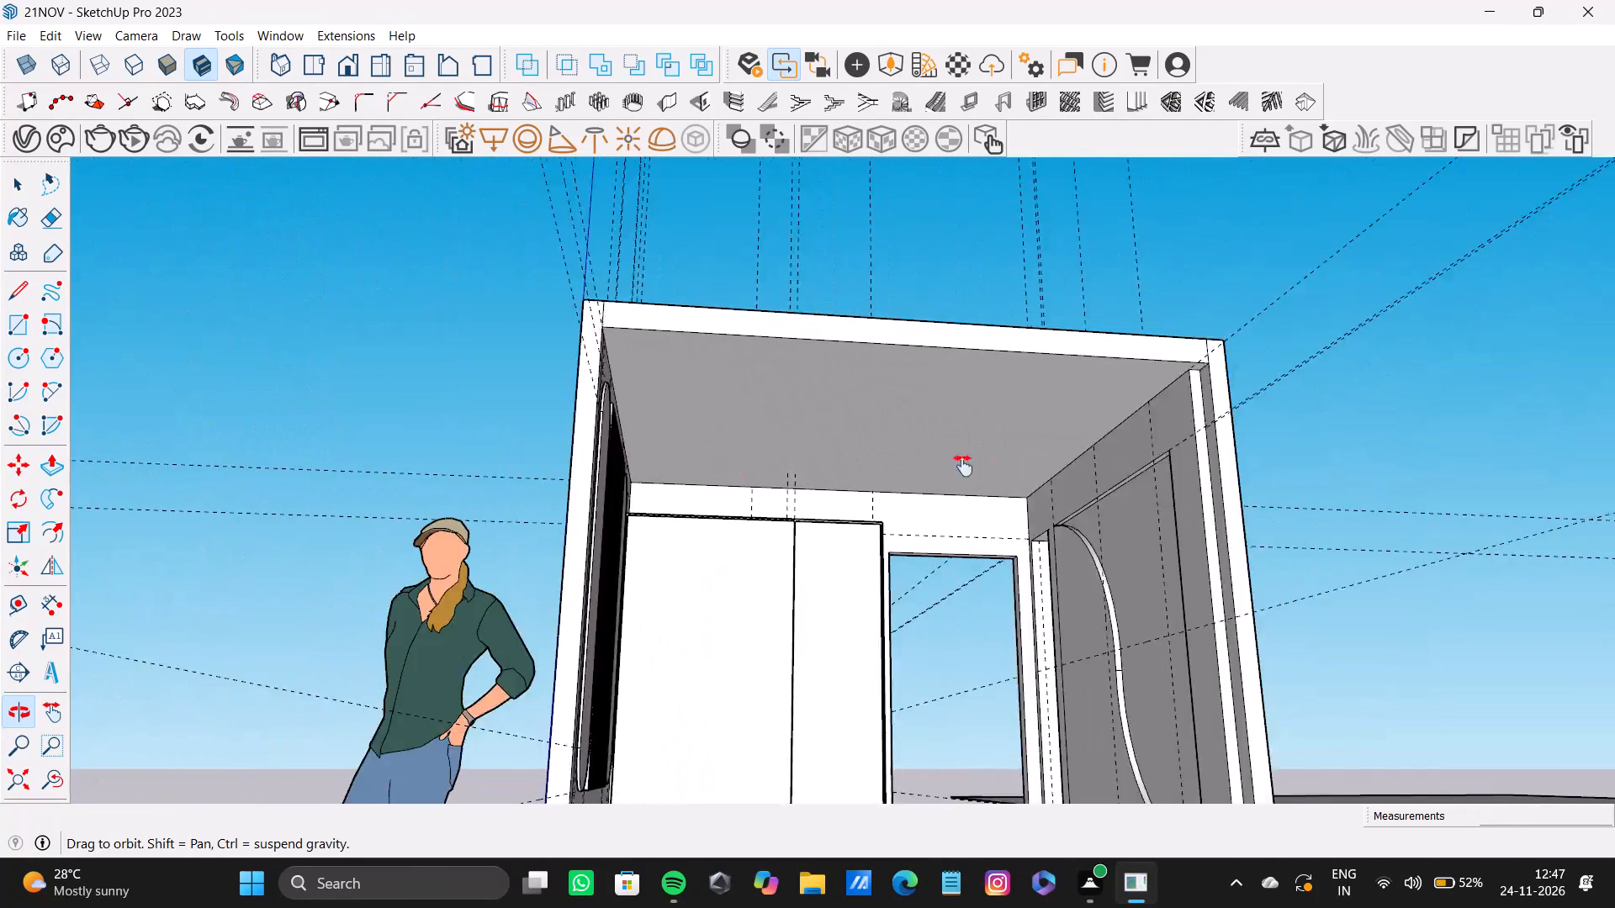
{"action": "middle_click_drag", "start_coordinate": [963, 466], "coordinate": [821, 435]}
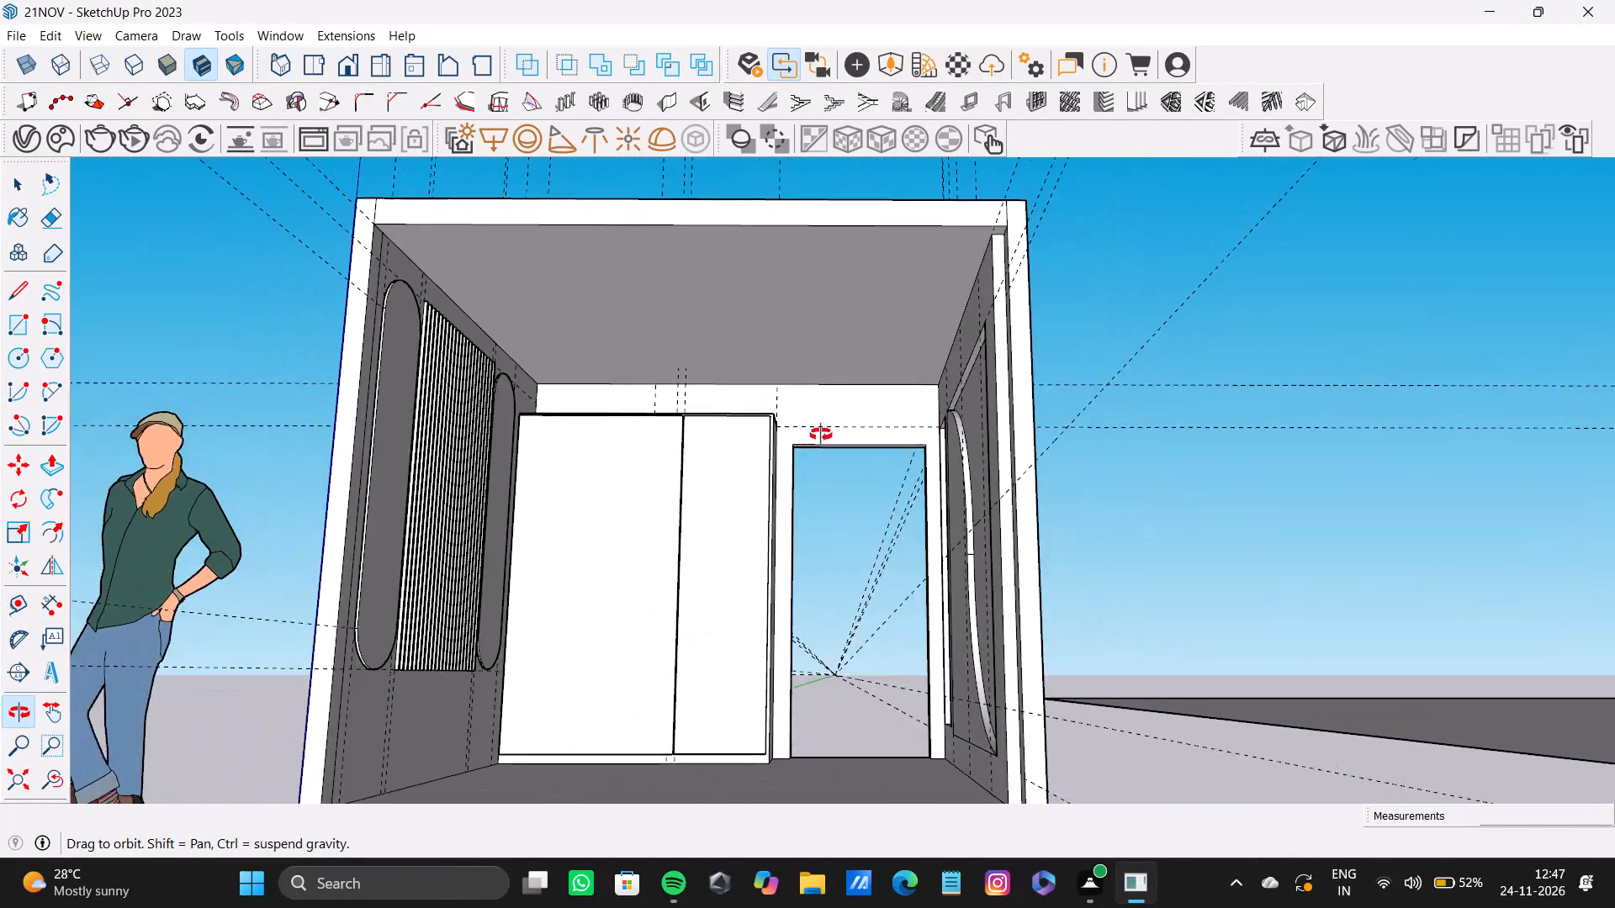
{"action": "middle_click_drag", "start_coordinate": [821, 435], "coordinate": [898, 459]}
{"action": "left_click", "coordinate": [850, 338]}
{"action": "key", "text": "f"}
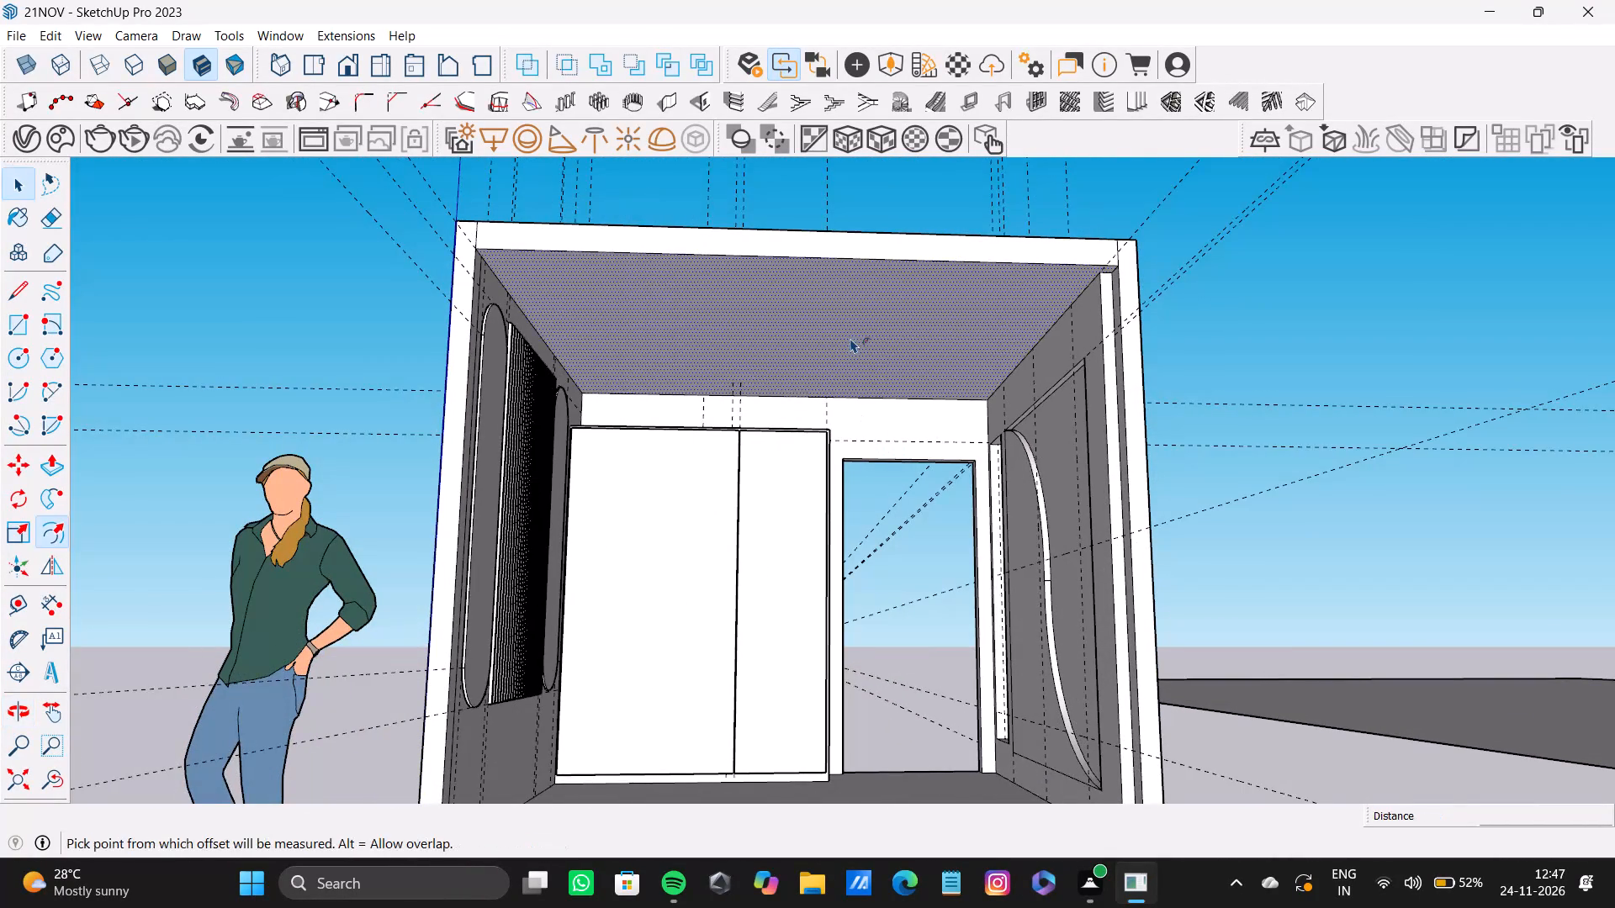
{"action": "left_click_drag", "start_coordinate": [793, 329], "coordinate": [799, 269]}
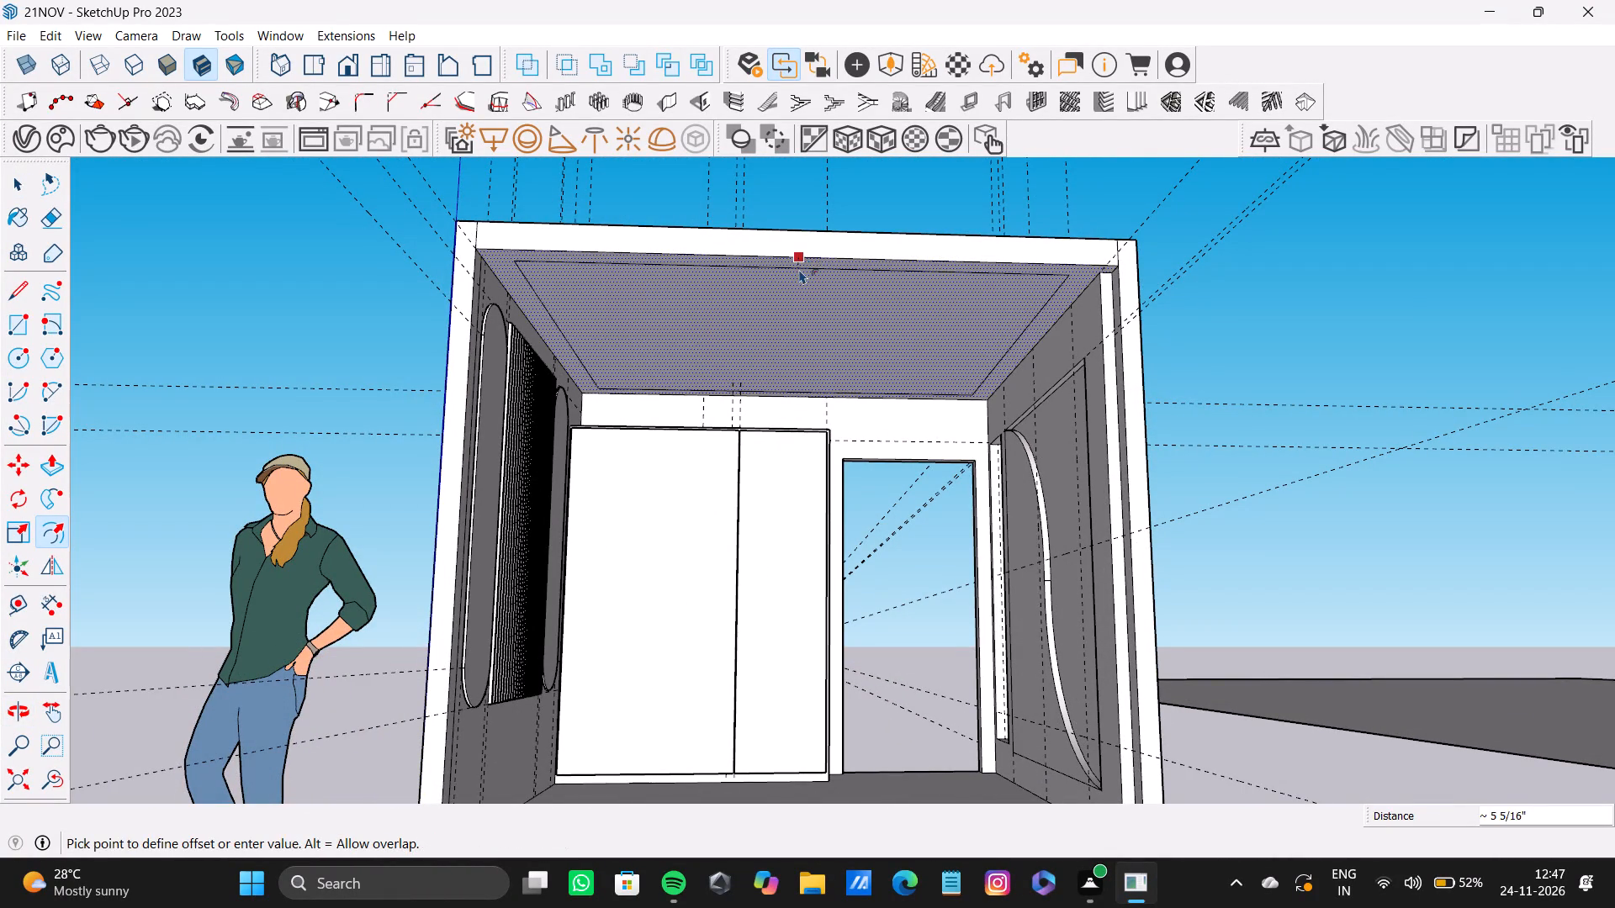
{"action": "left_click_drag", "start_coordinate": [799, 269], "coordinate": [797, 277]}
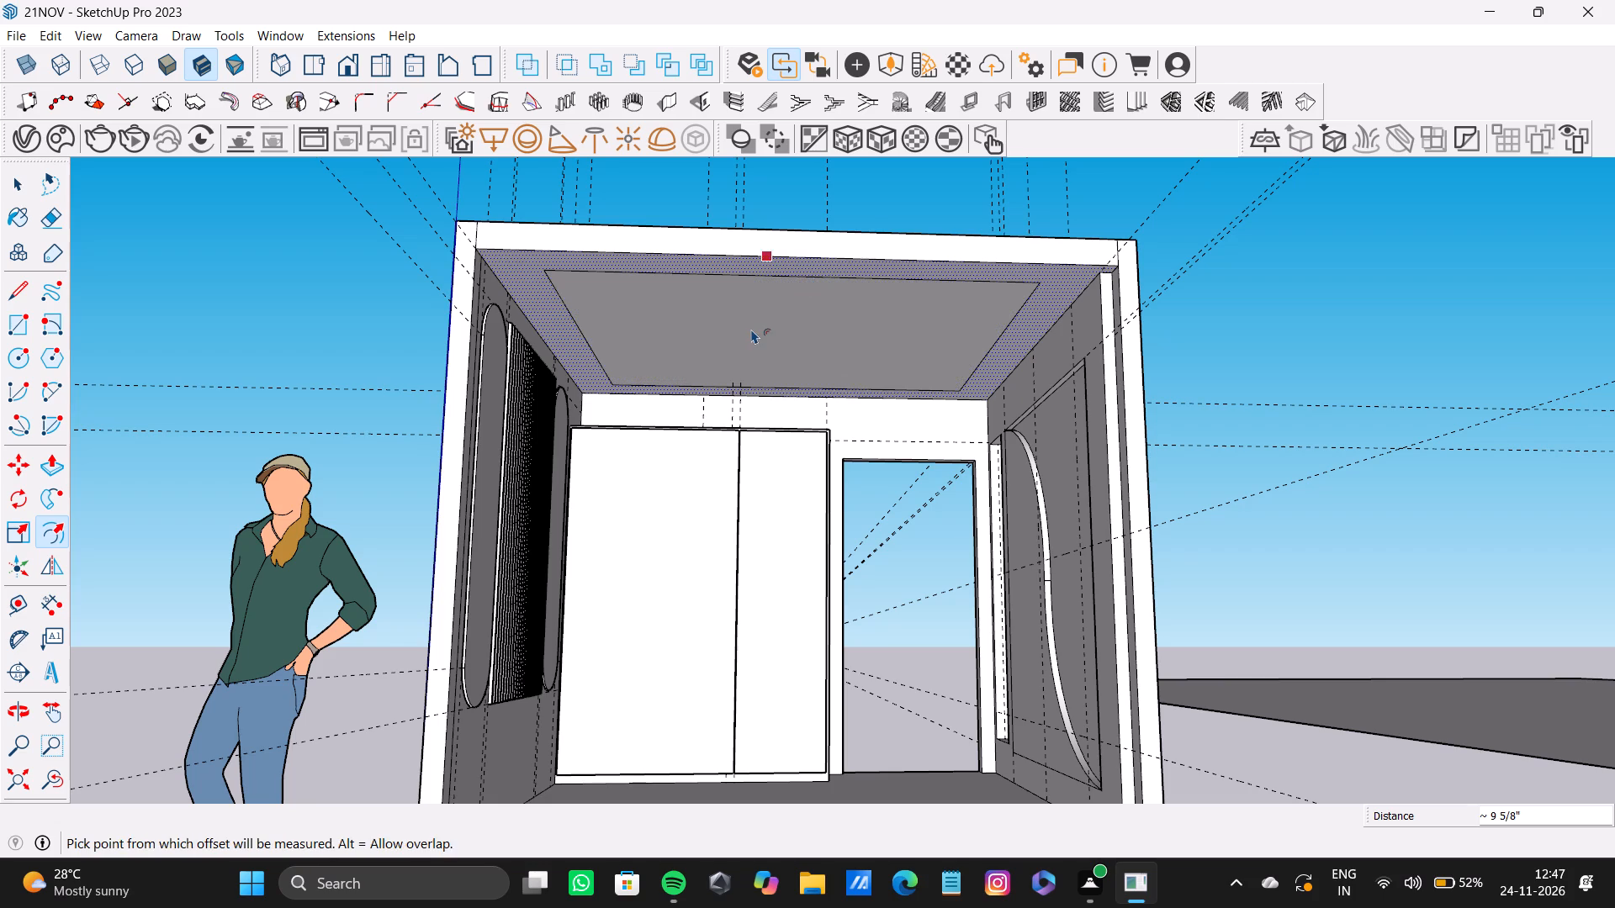
Offset the ceiling's outer outline inward by about 2' 6 7/16" to form a smaller central rectangle.
{"action": "left_click_drag", "start_coordinate": [751, 323], "coordinate": [867, 303]}
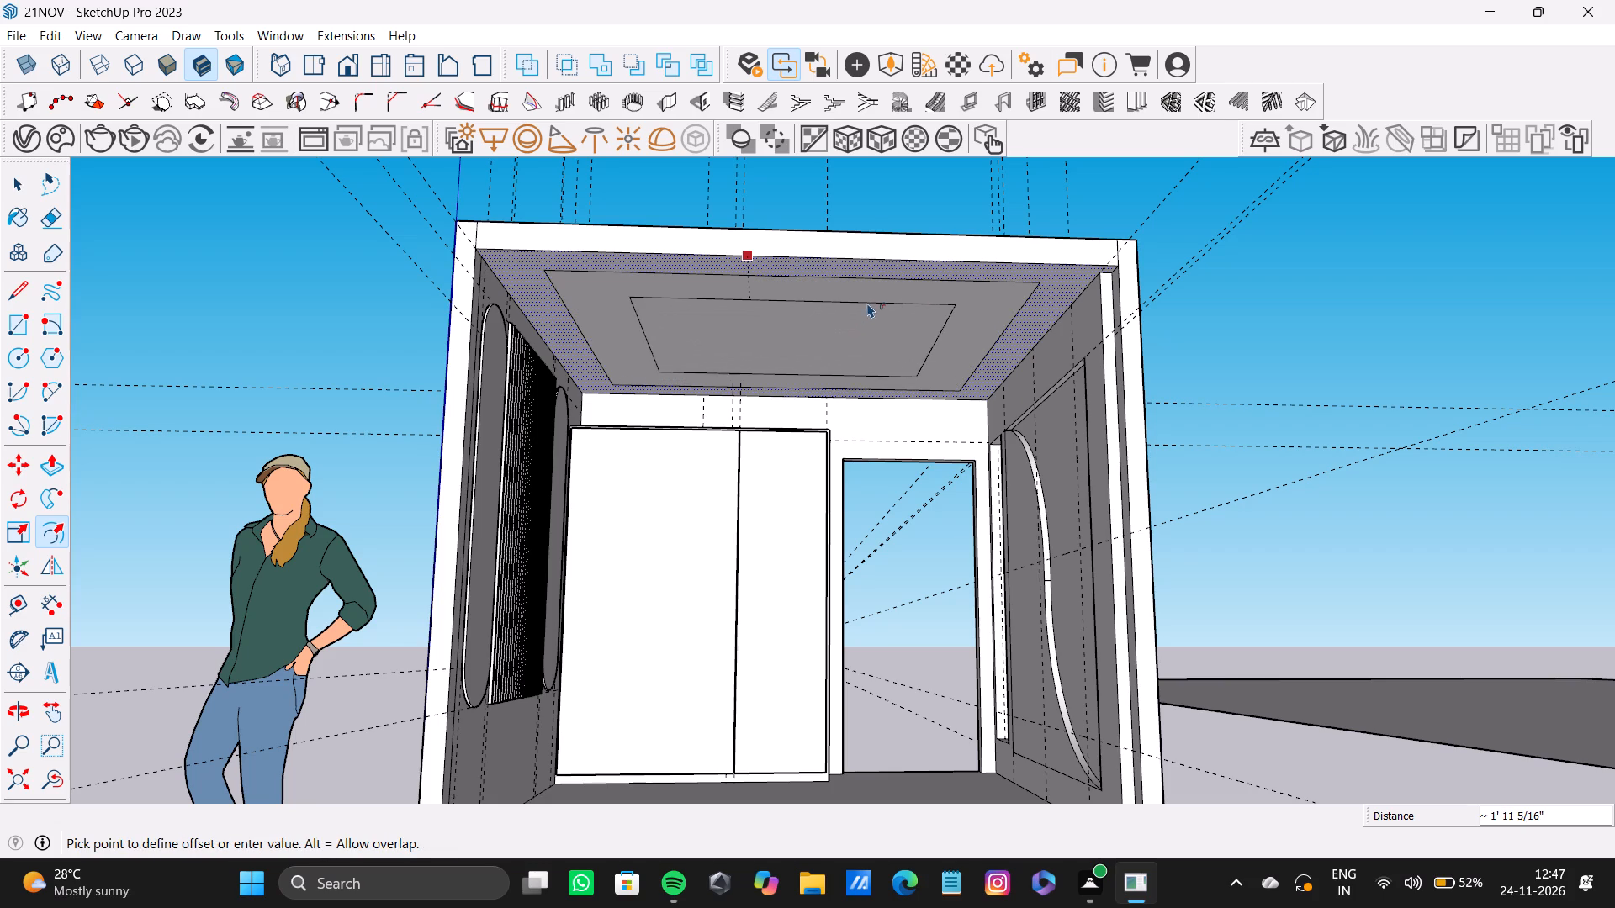
{"action": "left_click_drag", "start_coordinate": [867, 303], "coordinate": [847, 314]}
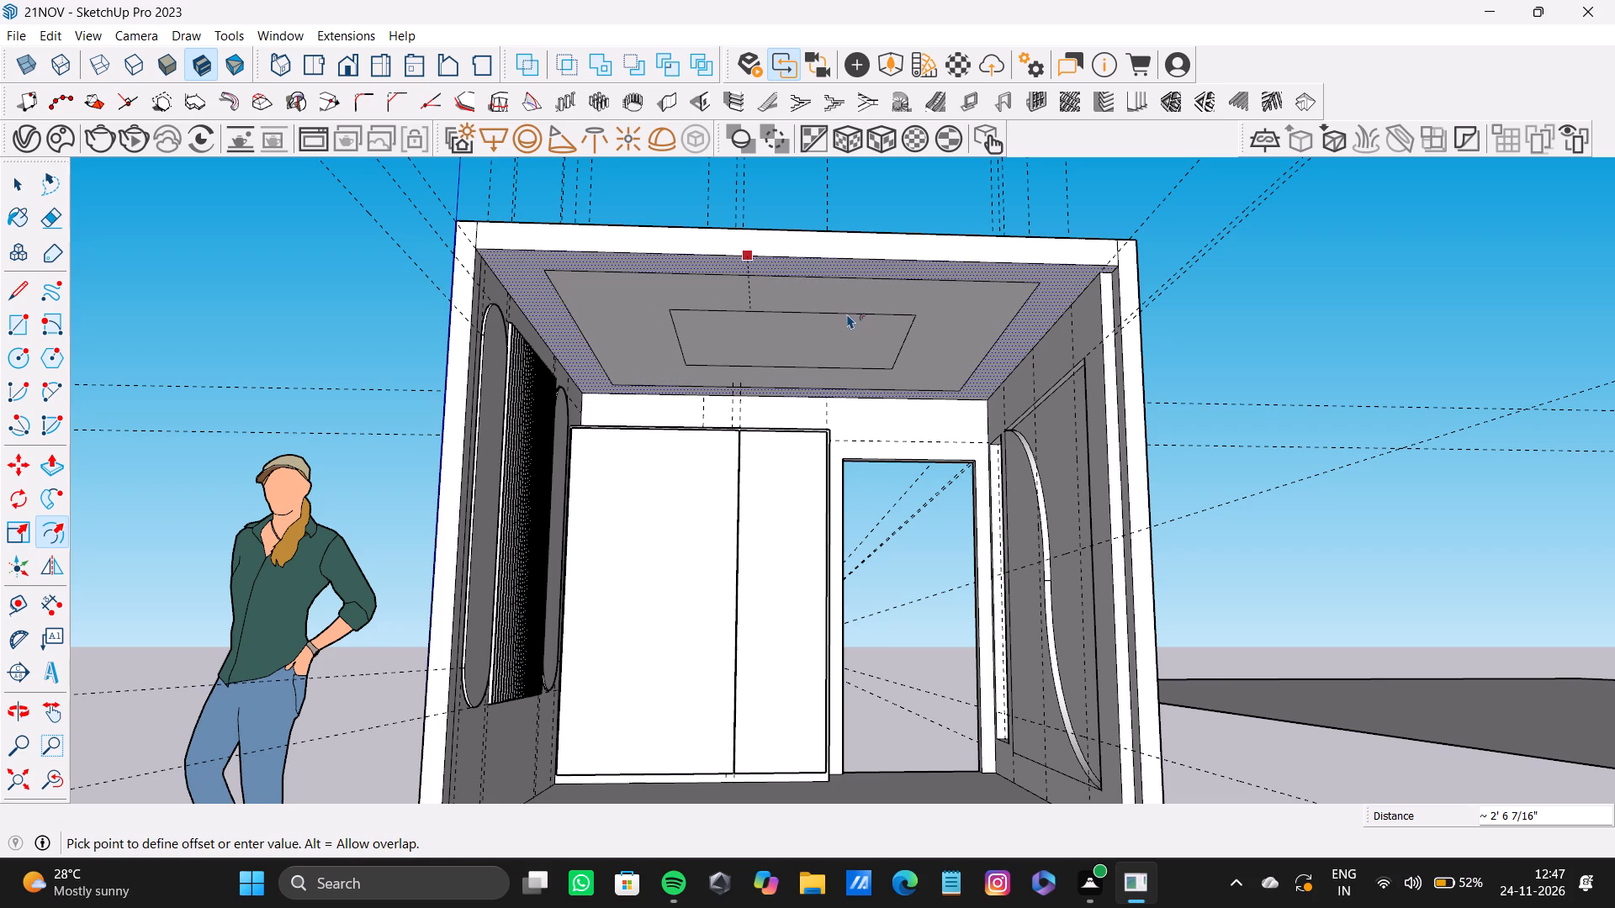
{"action": "left_click_drag", "start_coordinate": [847, 314], "coordinate": [846, 314]}
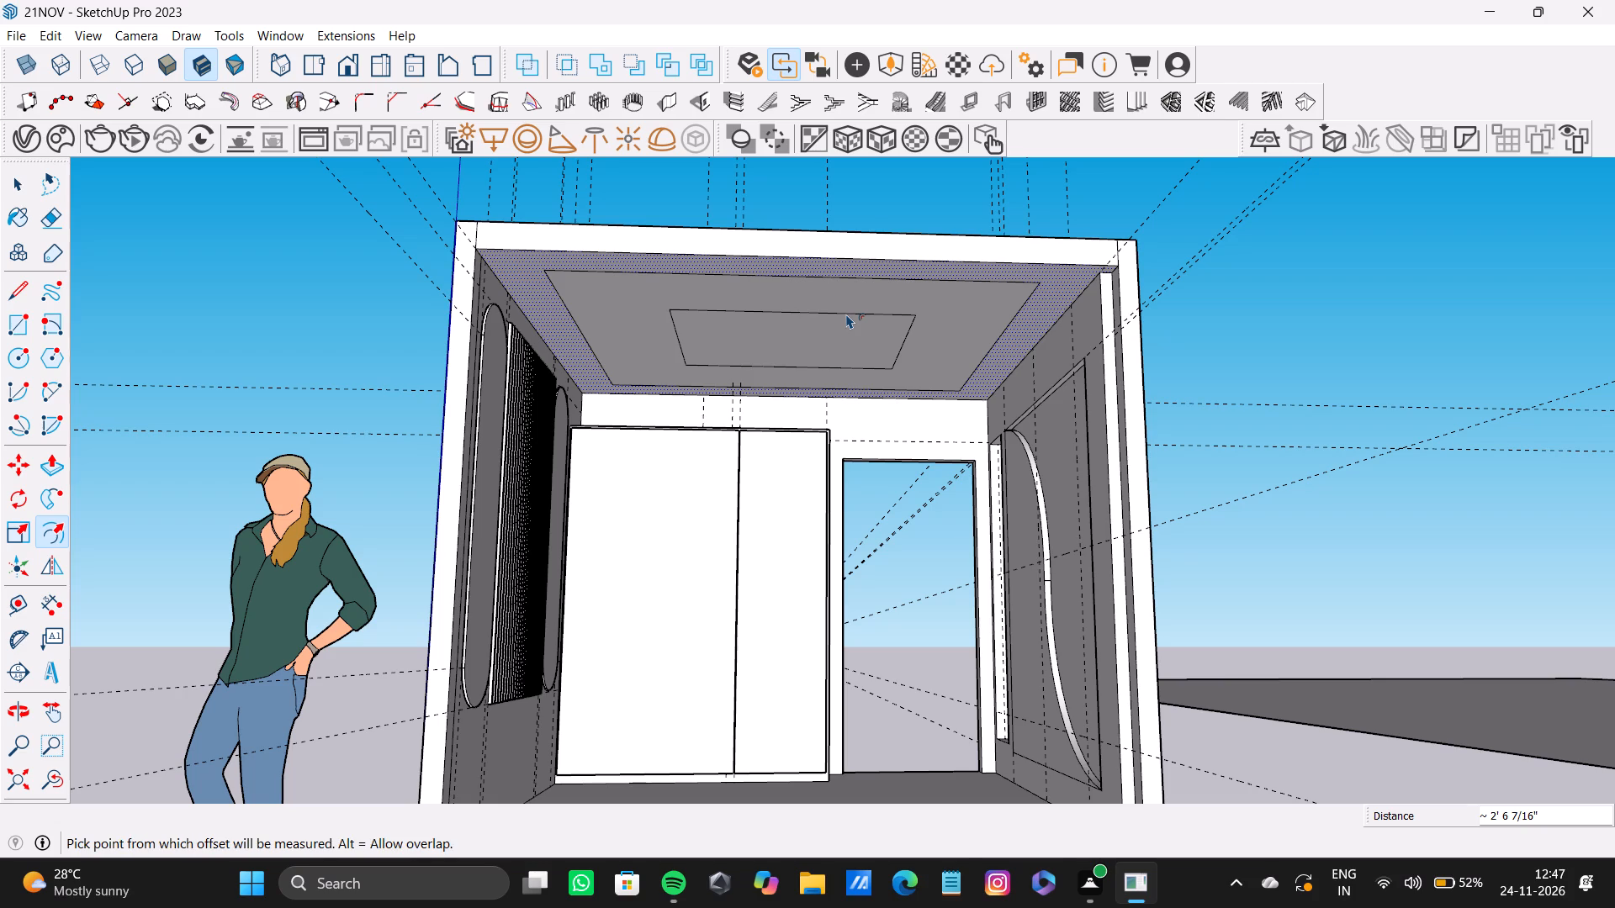
Place a guide 5" inside the larger ceiling rectangle's edge on the slatted-panel side.
{"action": "scroll", "coordinate": [837, 362], "scroll_direction": "up", "scroll_amount": 1}
{"action": "middle_click_drag", "start_coordinate": [837, 362], "coordinate": [801, 199]}
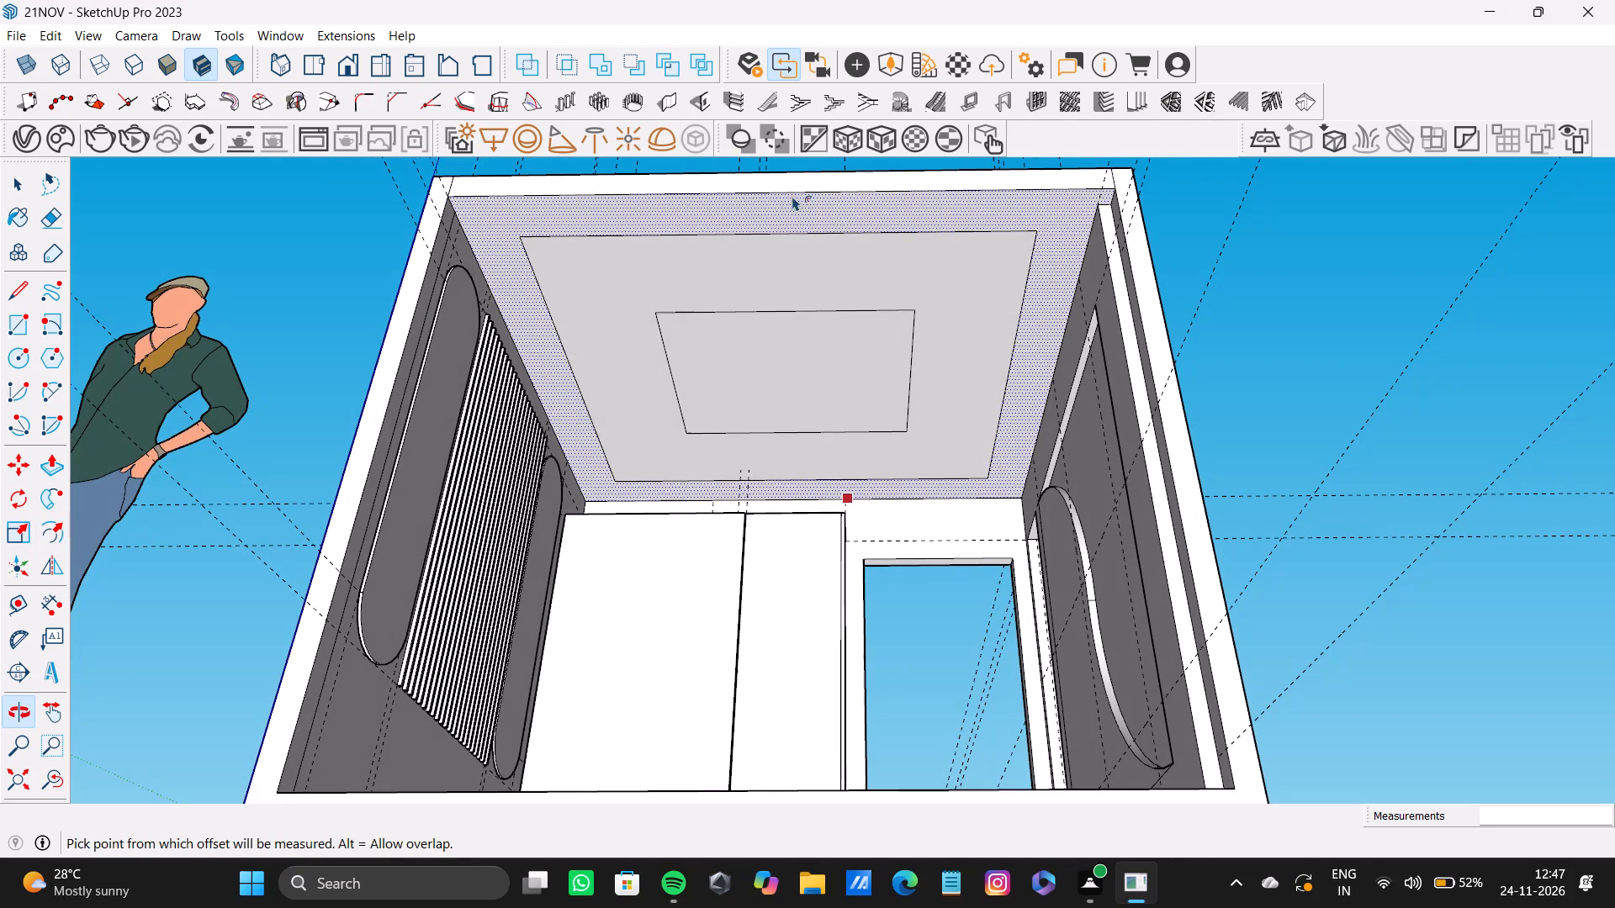
{"action": "scroll", "coordinate": [815, 280], "scroll_direction": "down", "scroll_amount": 5}
{"action": "middle_click_drag", "start_coordinate": [811, 285], "coordinate": [860, 324], "text": "shift"}
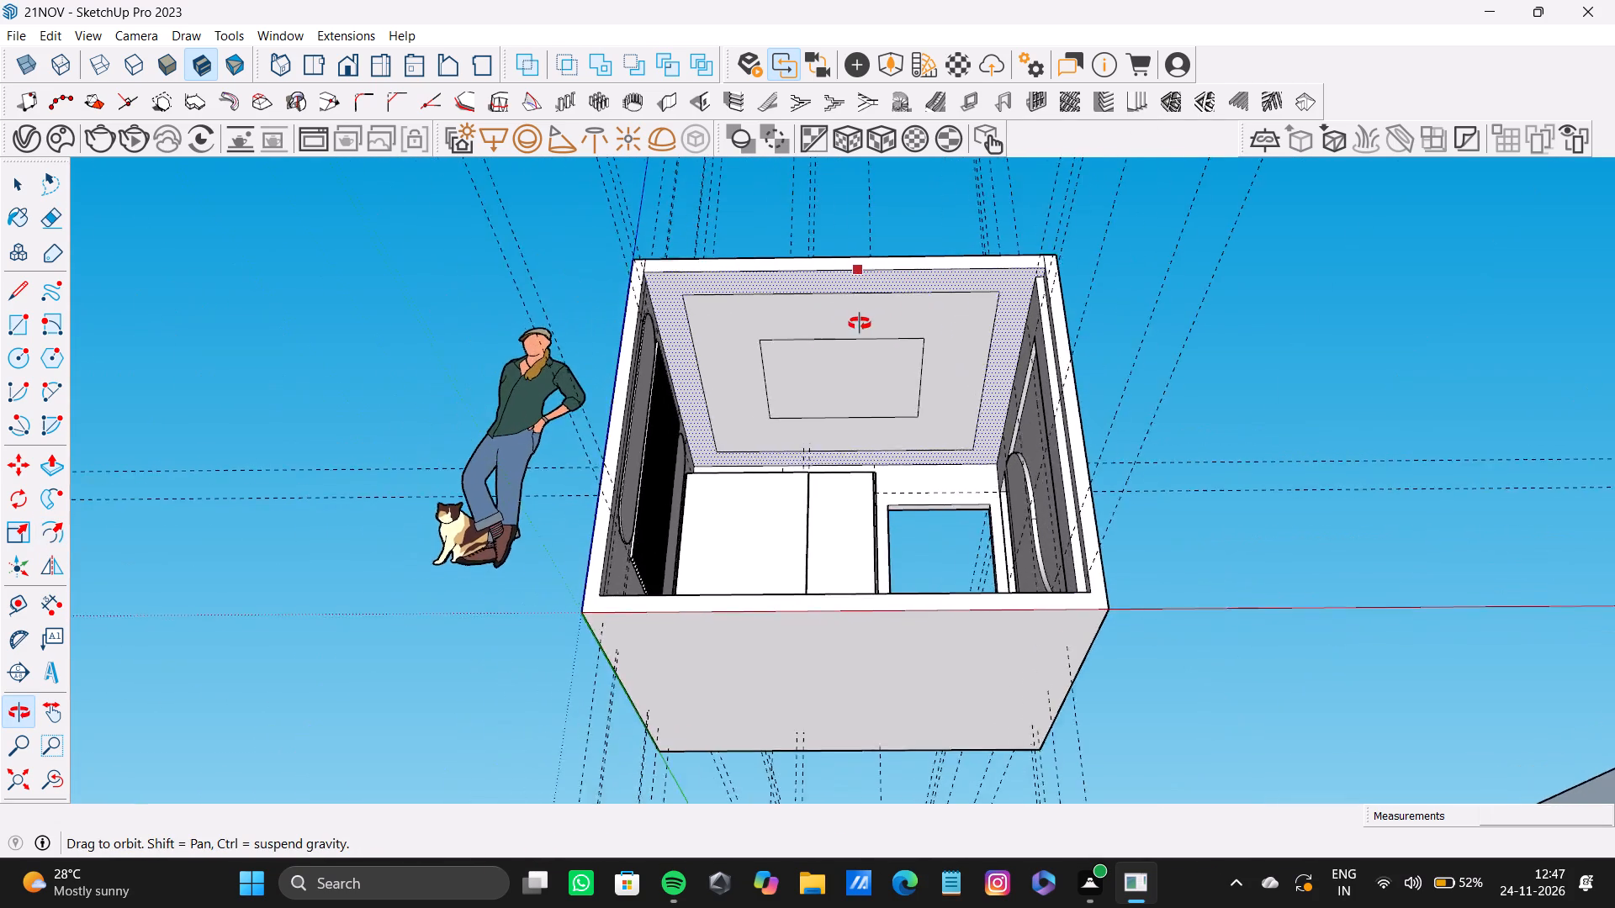
{"action": "middle_click_drag", "start_coordinate": [860, 324], "coordinate": [935, 266], "text": "shift"}
{"action": "middle_click_drag", "start_coordinate": [920, 277], "coordinate": [908, 283], "text": "shift"}
{"action": "middle_click", "coordinate": [908, 283]}
{"action": "key", "text": "t"}
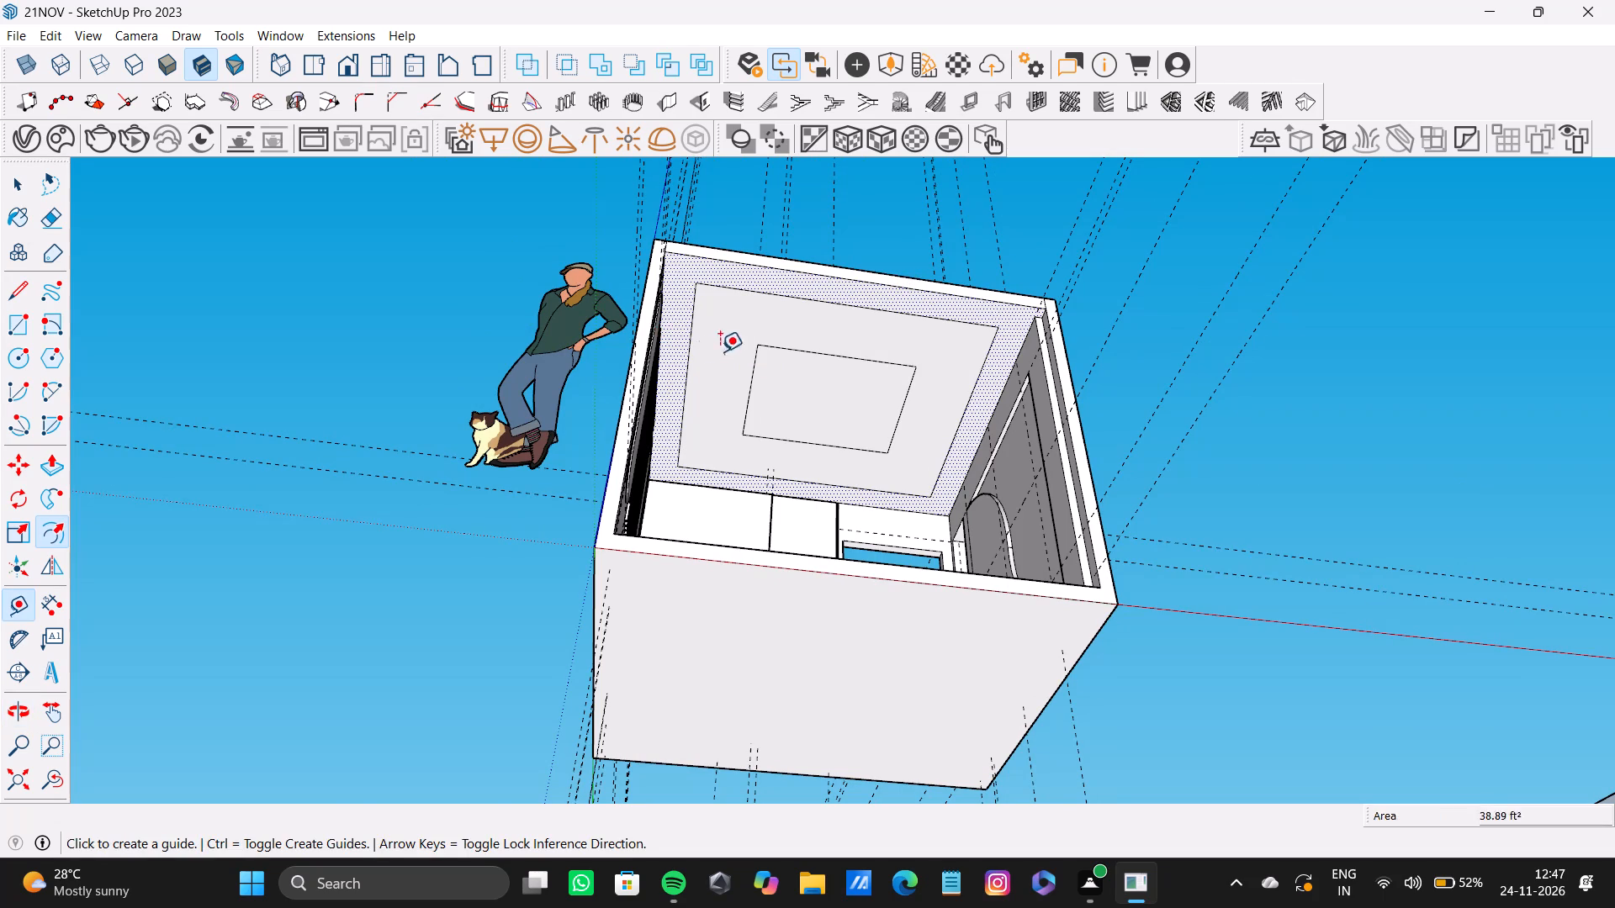
{"action": "scroll", "coordinate": [677, 365], "scroll_direction": "up", "scroll_amount": 5}
{"action": "left_click_drag", "start_coordinate": [696, 359], "coordinate": [706, 359]}
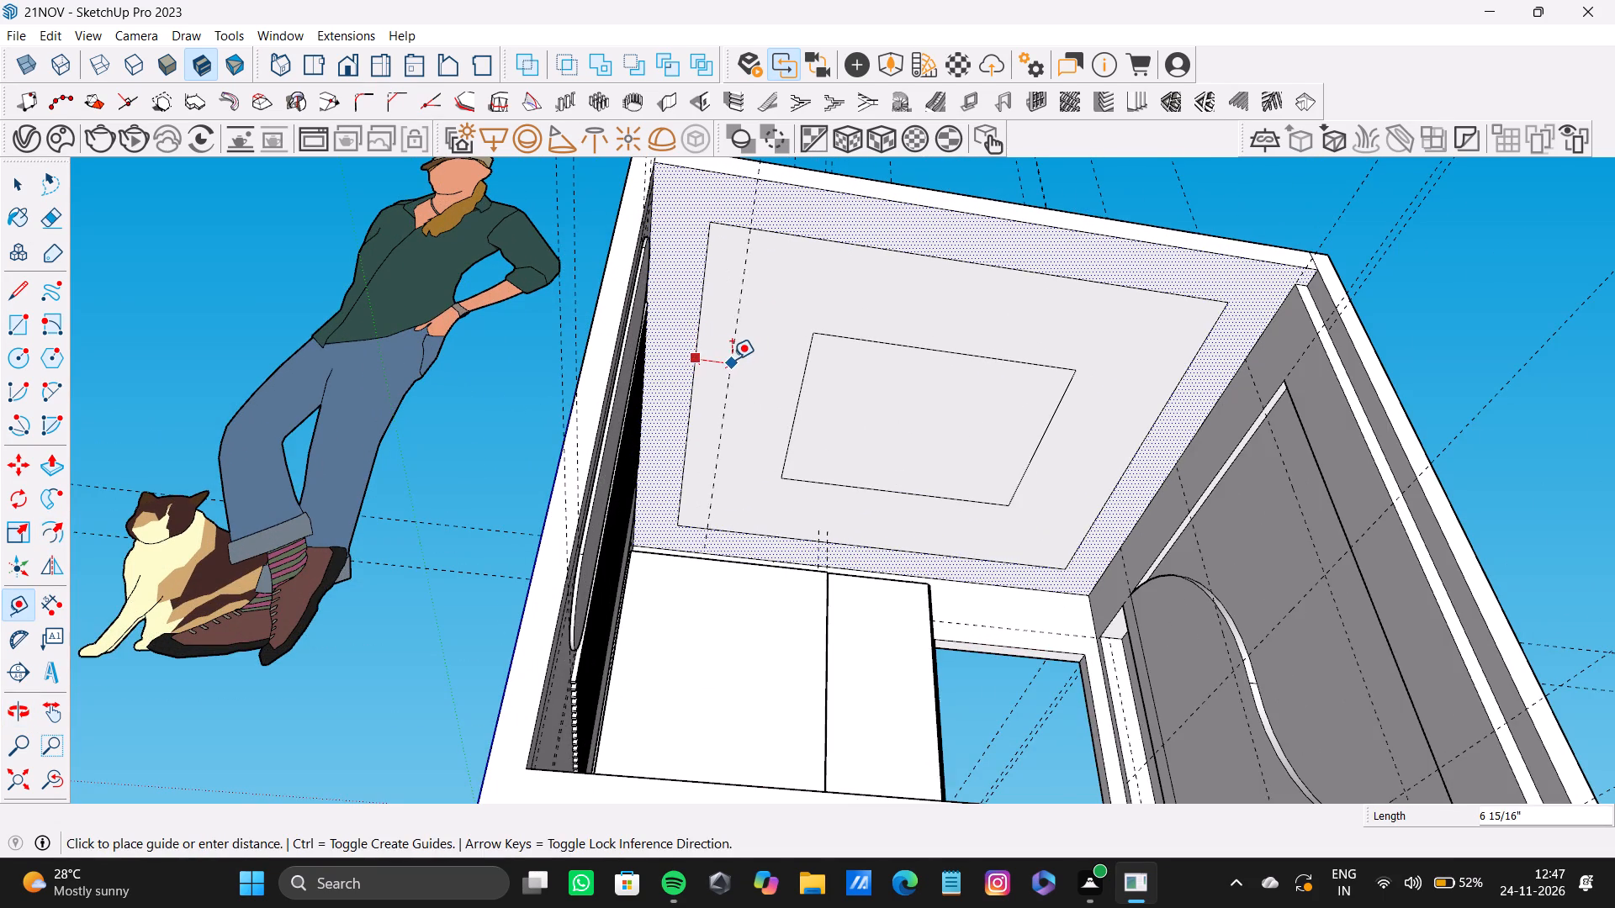
{"action": "scroll", "coordinate": [732, 359], "scroll_direction": "down", "scroll_amount": 4}
{"action": "scroll", "coordinate": [730, 358], "scroll_direction": "up", "scroll_amount": 1, "text": "shift"}
{"action": "middle_click_drag", "start_coordinate": [730, 356], "coordinate": [683, 371], "text": "shift"}
{"action": "middle_click", "coordinate": [680, 372]}
{"action": "middle_click", "coordinate": [678, 376]}
{"action": "middle_click_drag", "start_coordinate": [676, 376], "coordinate": [551, 390]}
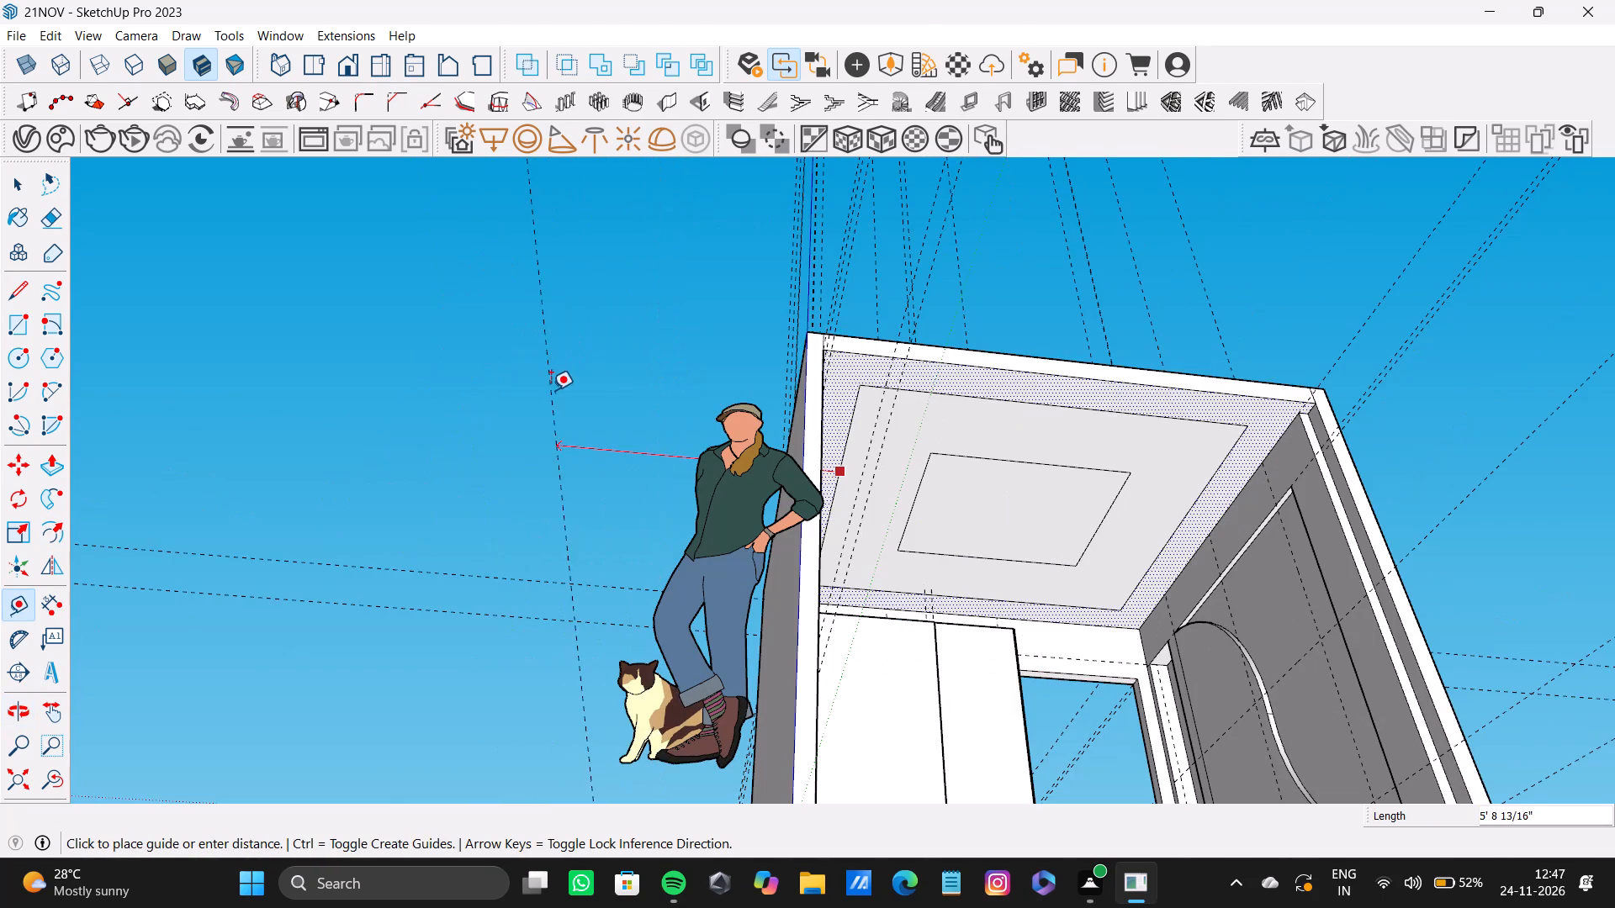
{"action": "middle_click_drag", "start_coordinate": [551, 390], "coordinate": [890, 430]}
{"action": "scroll", "coordinate": [892, 435], "scroll_direction": "down", "scroll_amount": 8}
{"action": "middle_click_drag", "start_coordinate": [923, 441], "coordinate": [816, 462], "text": "shift"}
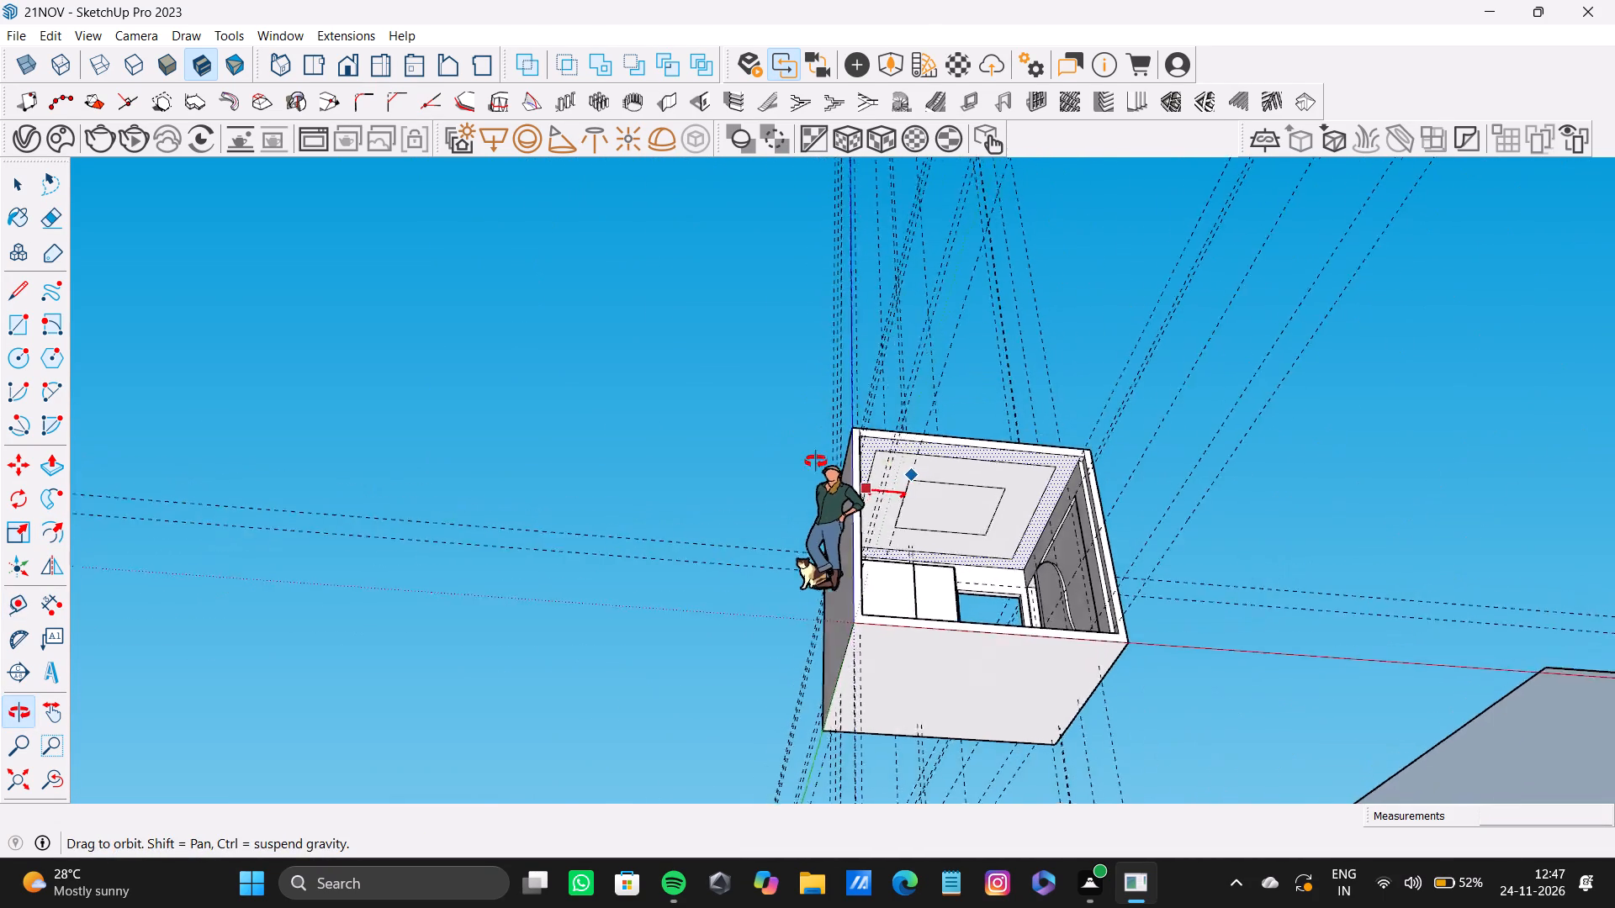
{"action": "middle_click_drag", "start_coordinate": [816, 462], "coordinate": [786, 458], "text": "shift"}
{"action": "middle_click", "coordinate": [733, 494]}
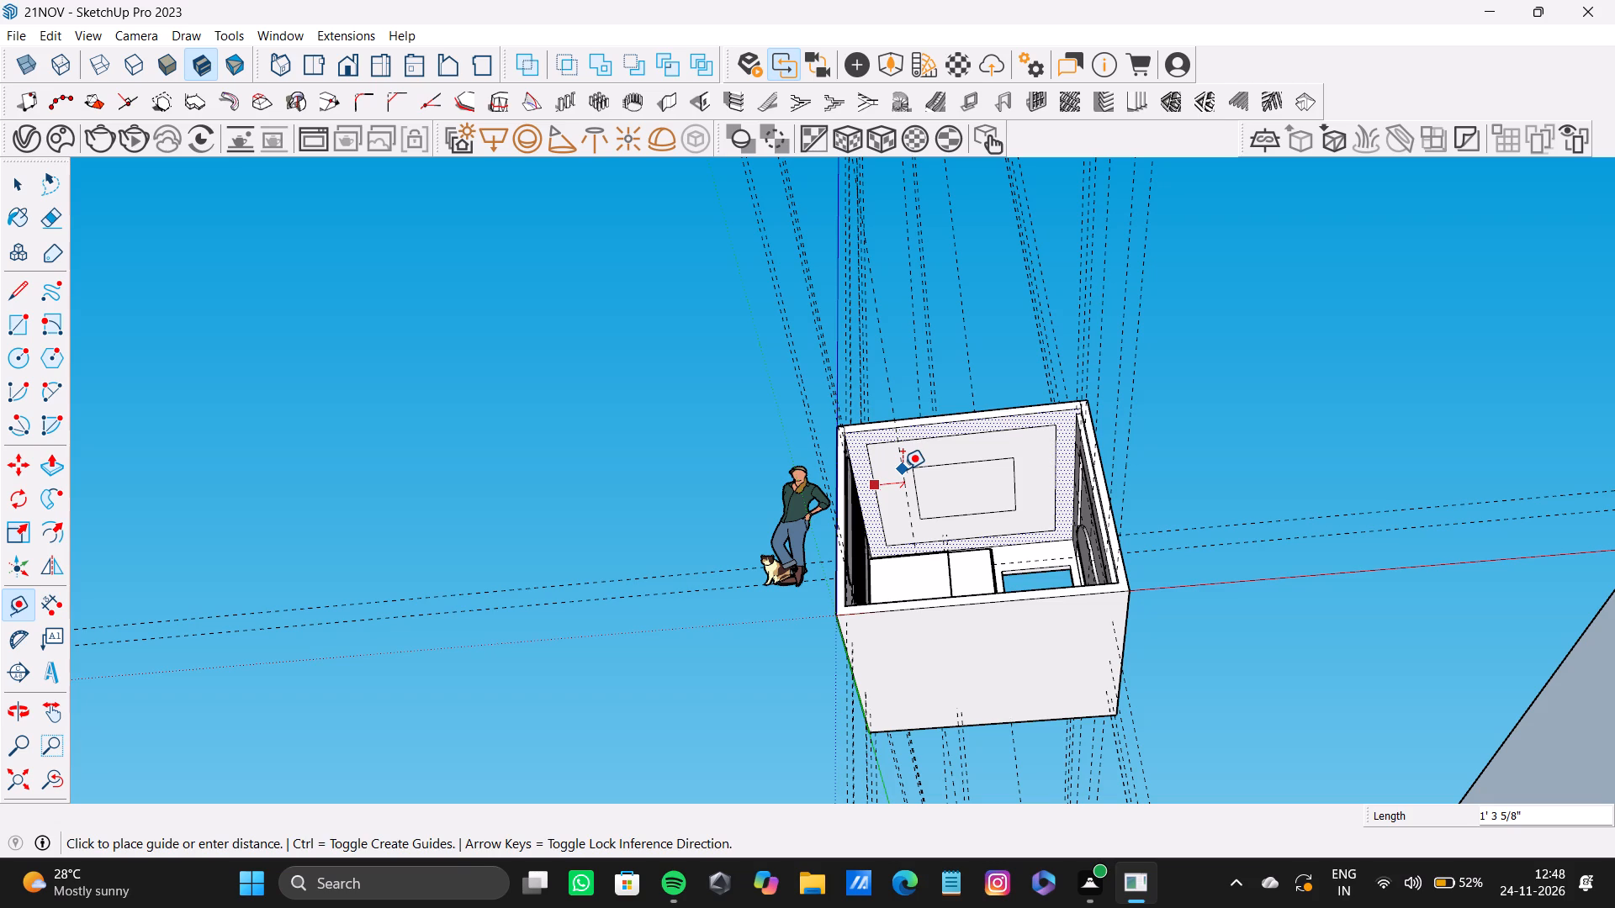
{"action": "scroll", "coordinate": [903, 471], "scroll_direction": "up", "scroll_amount": 2}
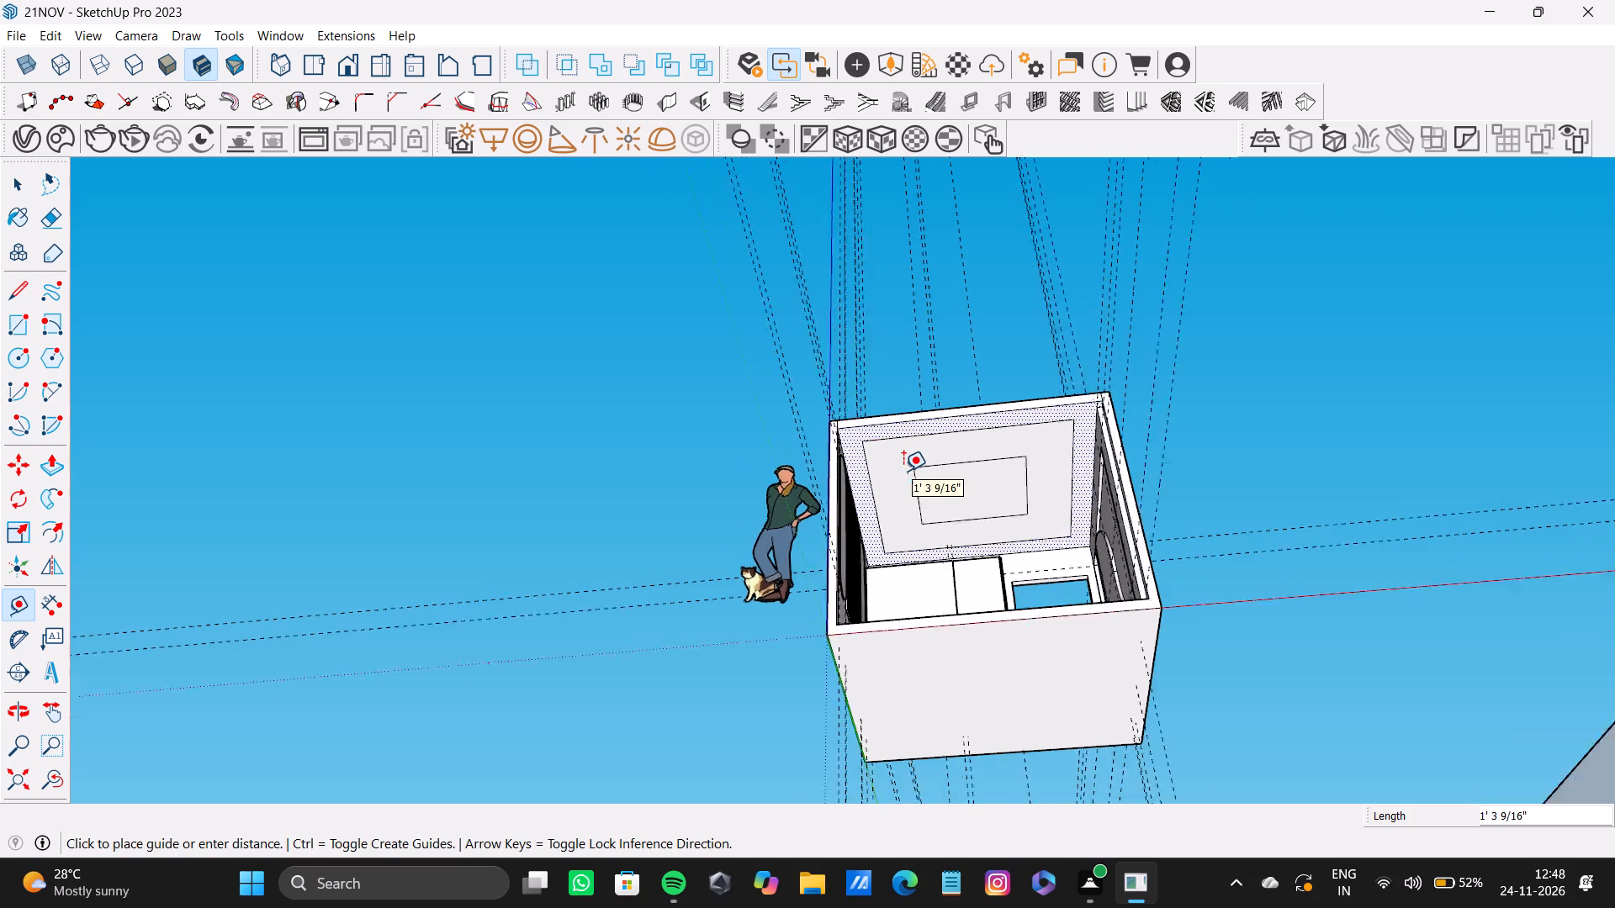
{"action": "scroll", "coordinate": [903, 471], "scroll_direction": "up", "scroll_amount": 7}
{"action": "middle_click_drag", "start_coordinate": [913, 473], "coordinate": [888, 376], "text": "shift"}
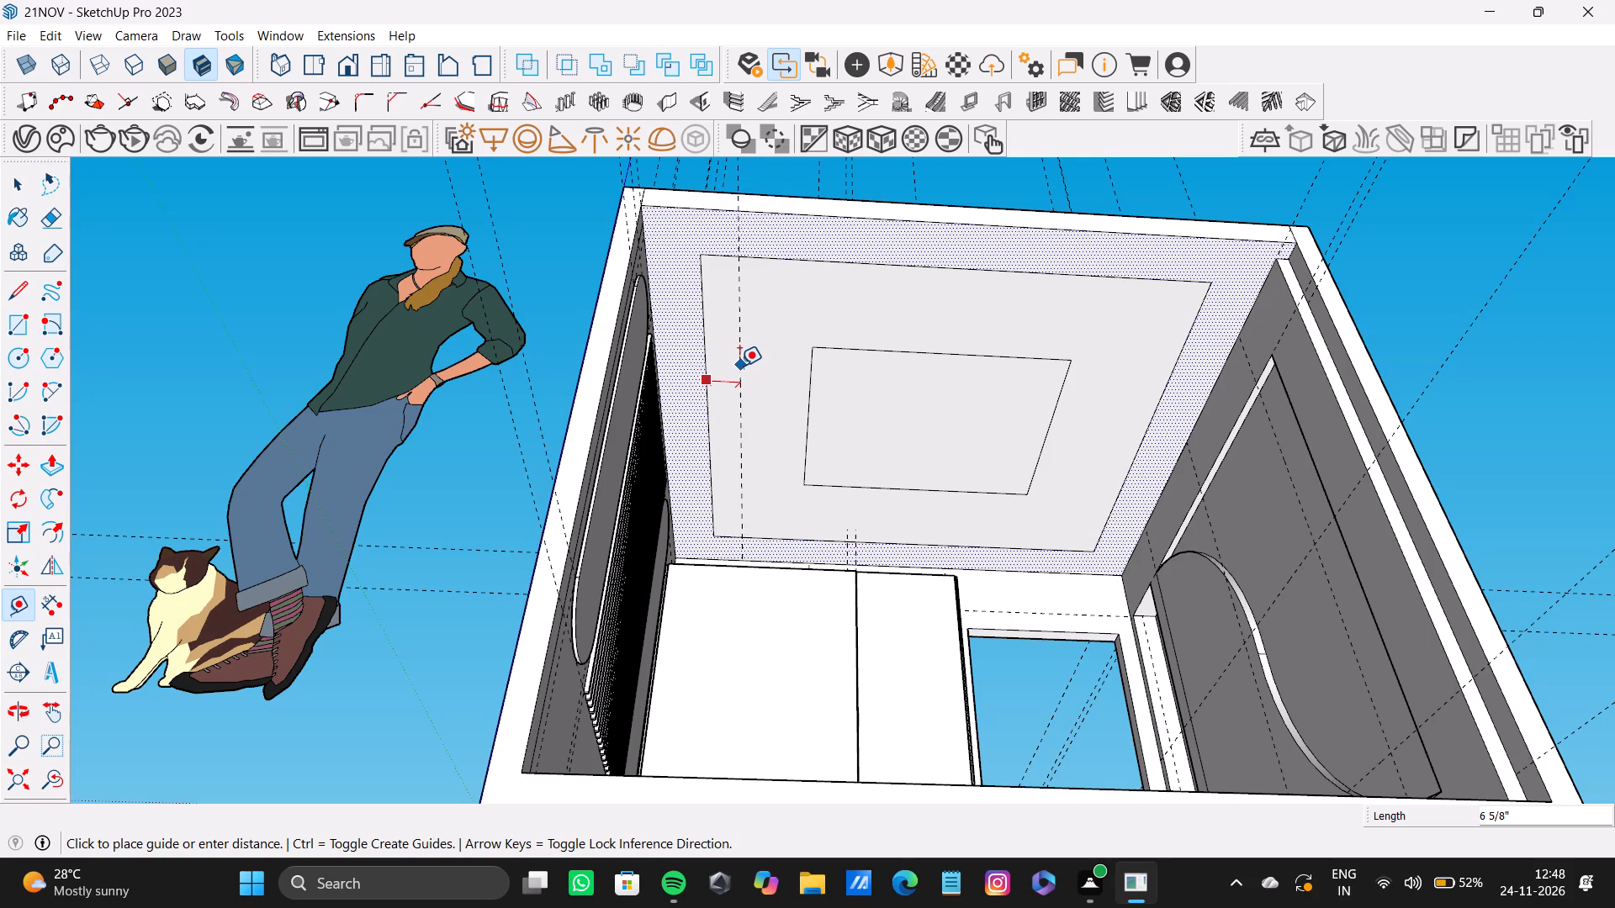
{"action": "type", "text": "5\""}
{"action": "key", "text": "Return"}
Place guides 5" inside the larger ceiling rectangle's other three edges: open front, S-curve side and wardrobe side.
{"action": "left_click", "coordinate": [838, 261]}
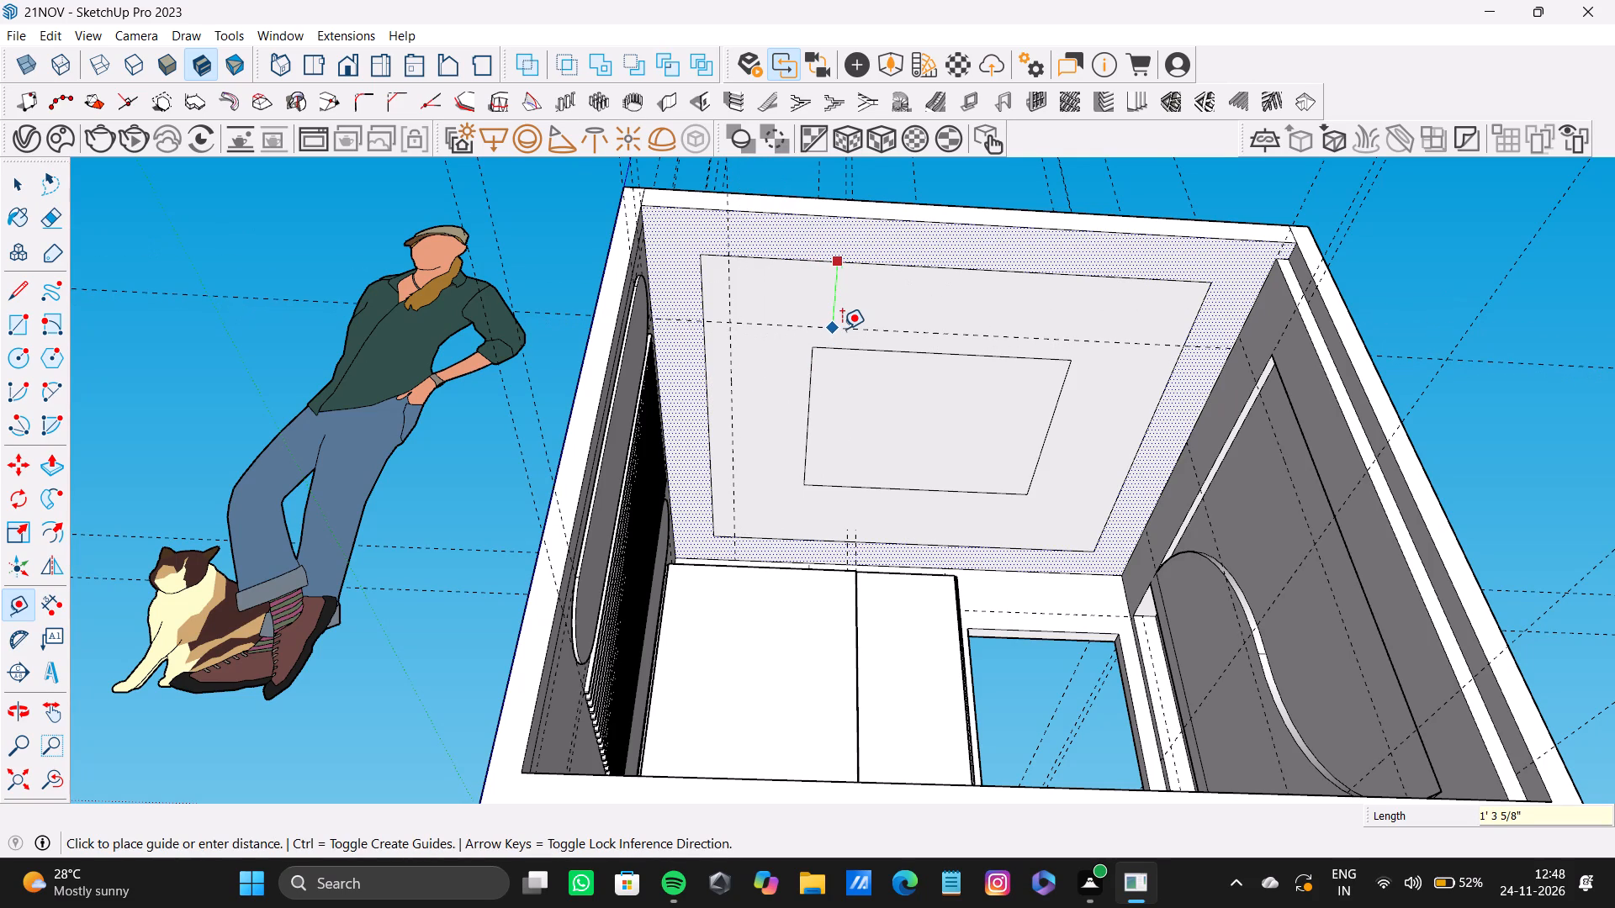
{"action": "type", "text": "5\""}
{"action": "key", "text": "Return"}
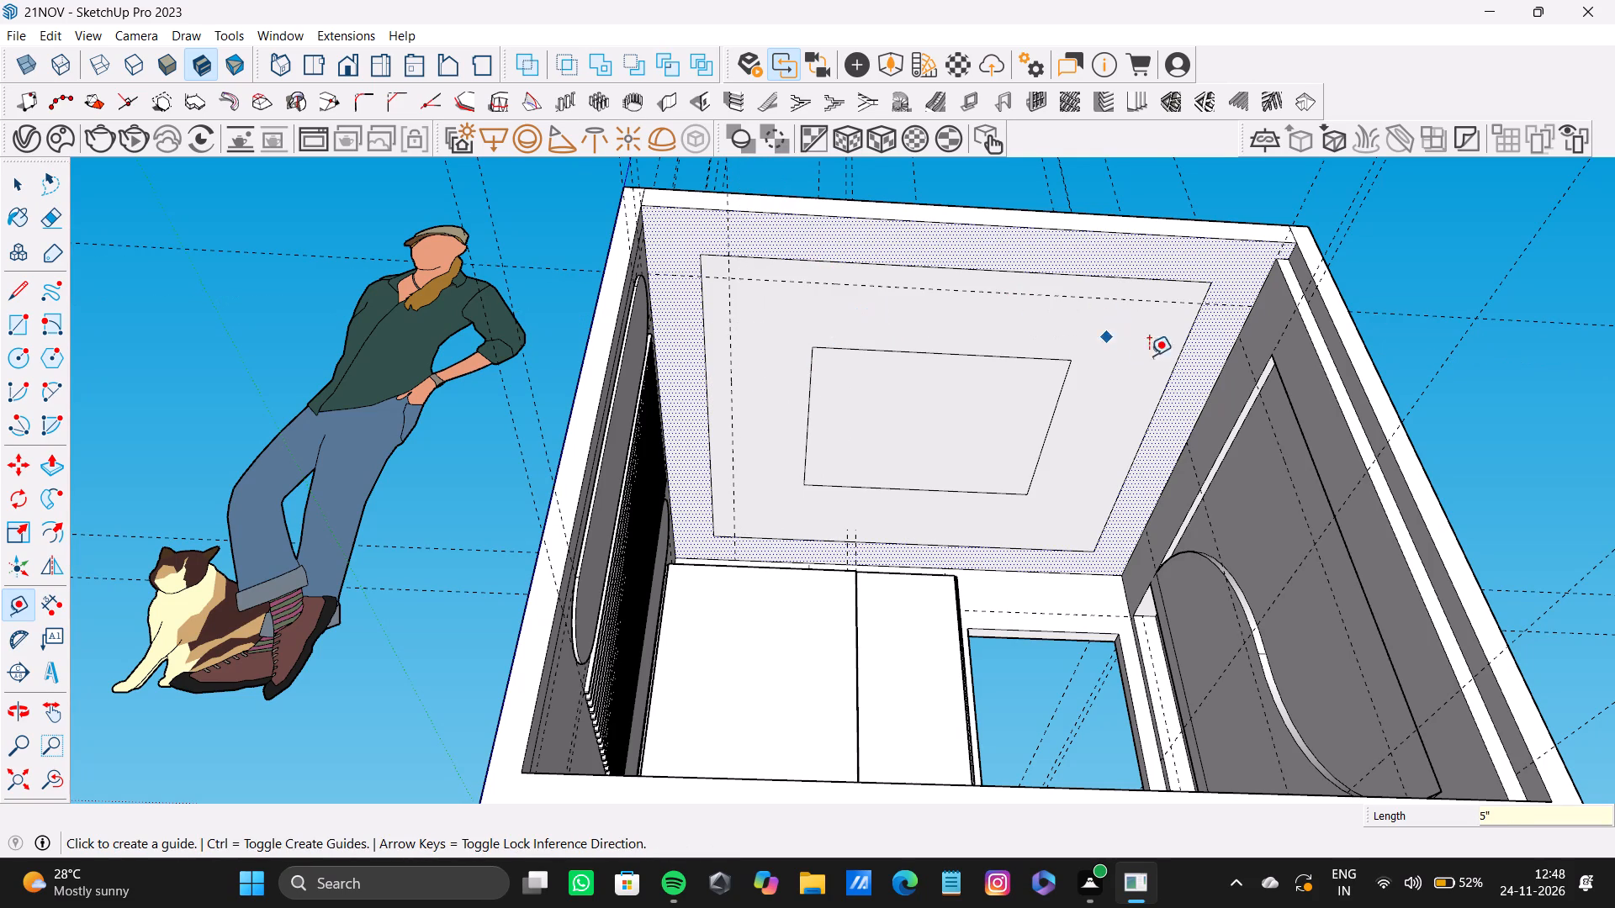
{"action": "left_click", "coordinate": [1178, 352]}
{"action": "type", "text": "5\""}
{"action": "key", "text": "Return"}
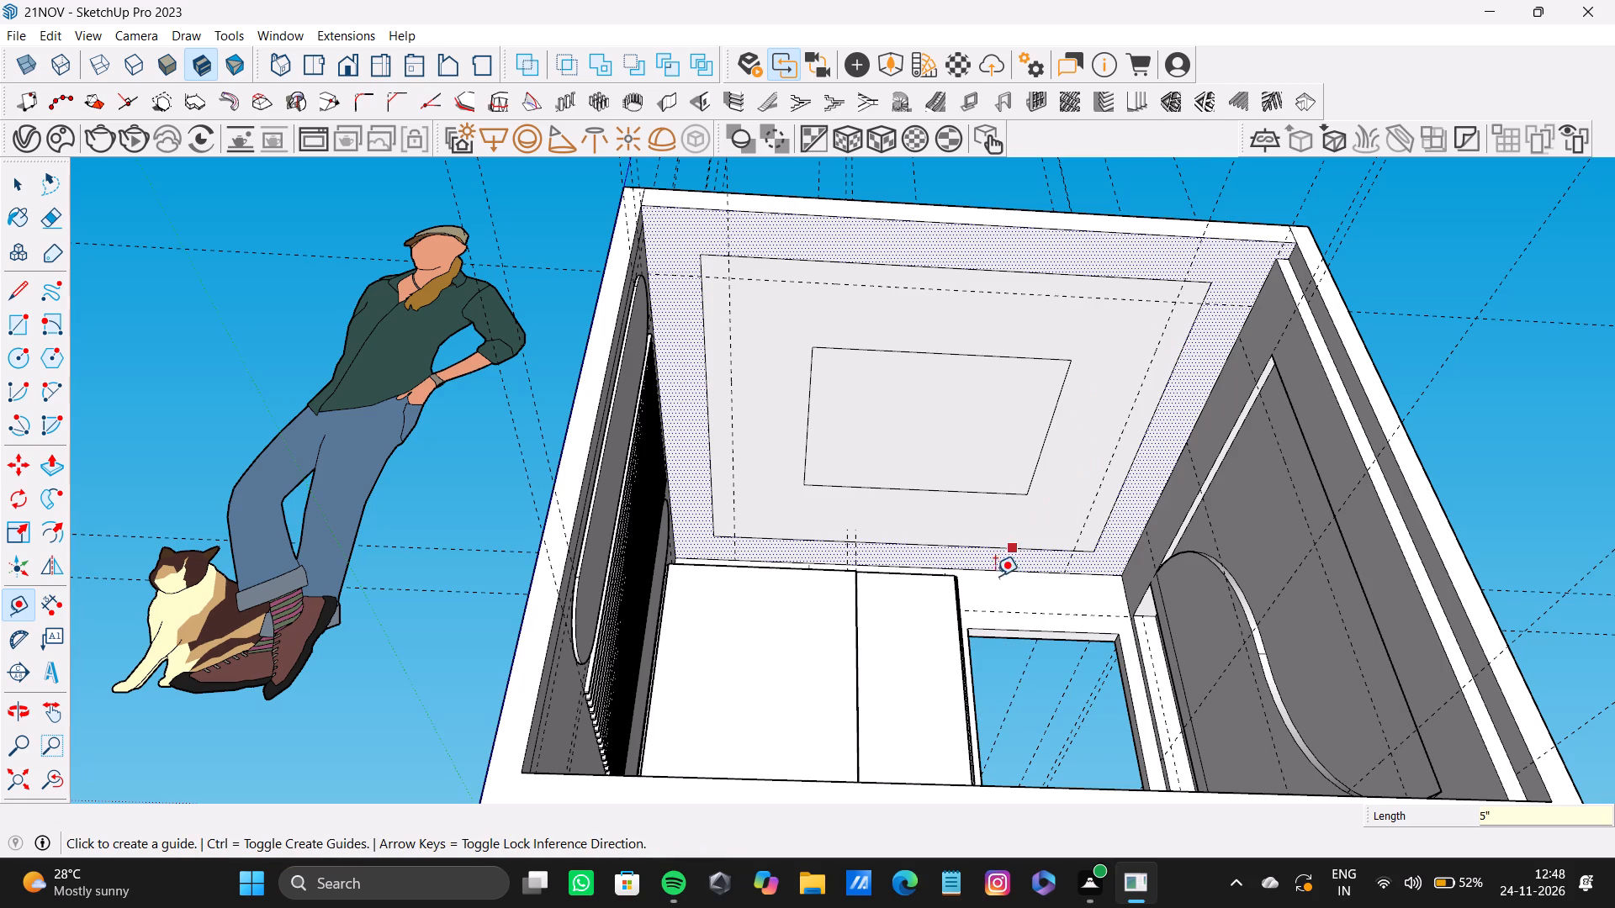
{"action": "left_click", "coordinate": [1011, 554]}
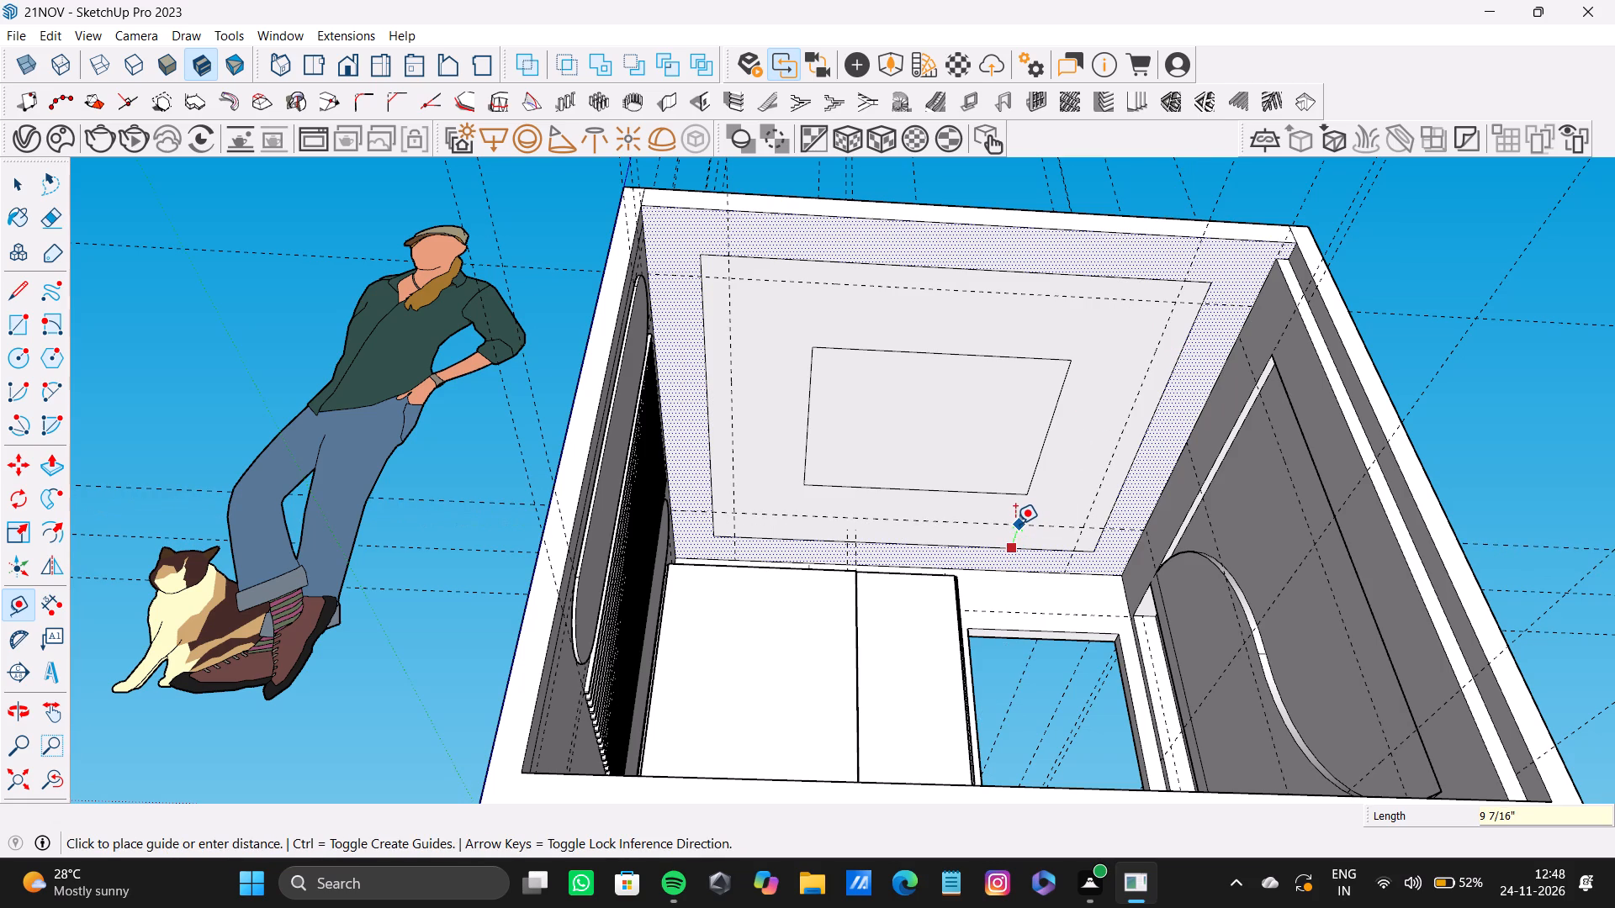
{"action": "key", "text": "5"}
{"action": "key", "text": "shift+quotedbl"}
{"action": "key", "text": "Return"}
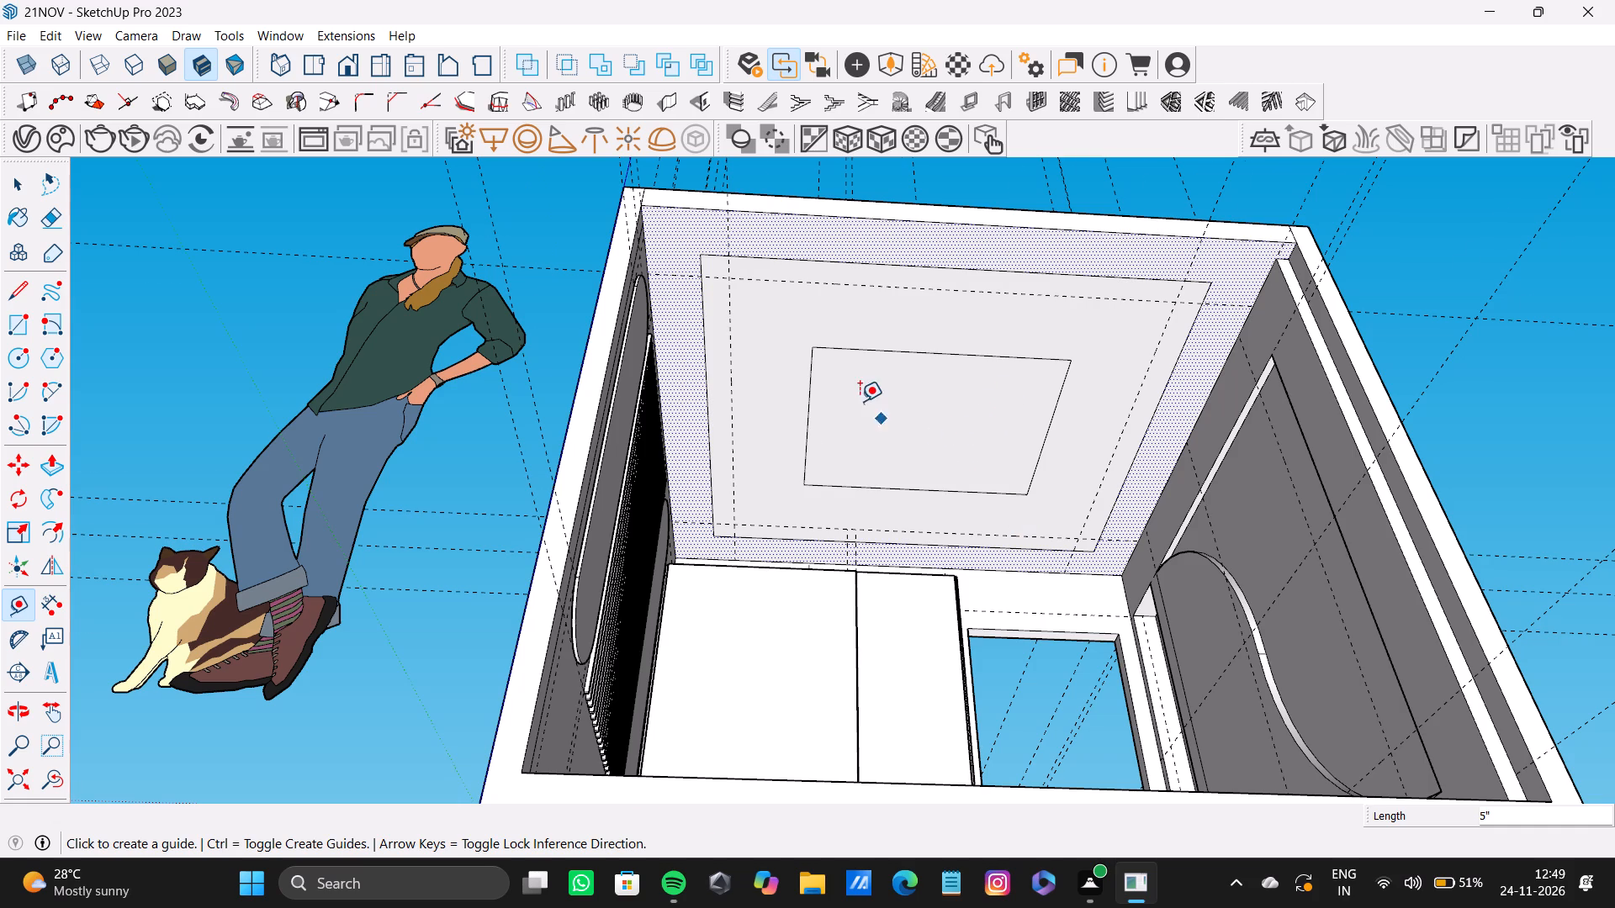
Place guides 5" inside the central ceiling rectangle's edges on the slatted-panel side and the open front side.
{"action": "scroll", "coordinate": [860, 401], "scroll_direction": "down", "scroll_amount": 4}
{"action": "middle_click_drag", "start_coordinate": [856, 401], "coordinate": [755, 401], "text": "shift"}
{"action": "scroll", "coordinate": [676, 419], "scroll_direction": "up", "scroll_amount": 6}
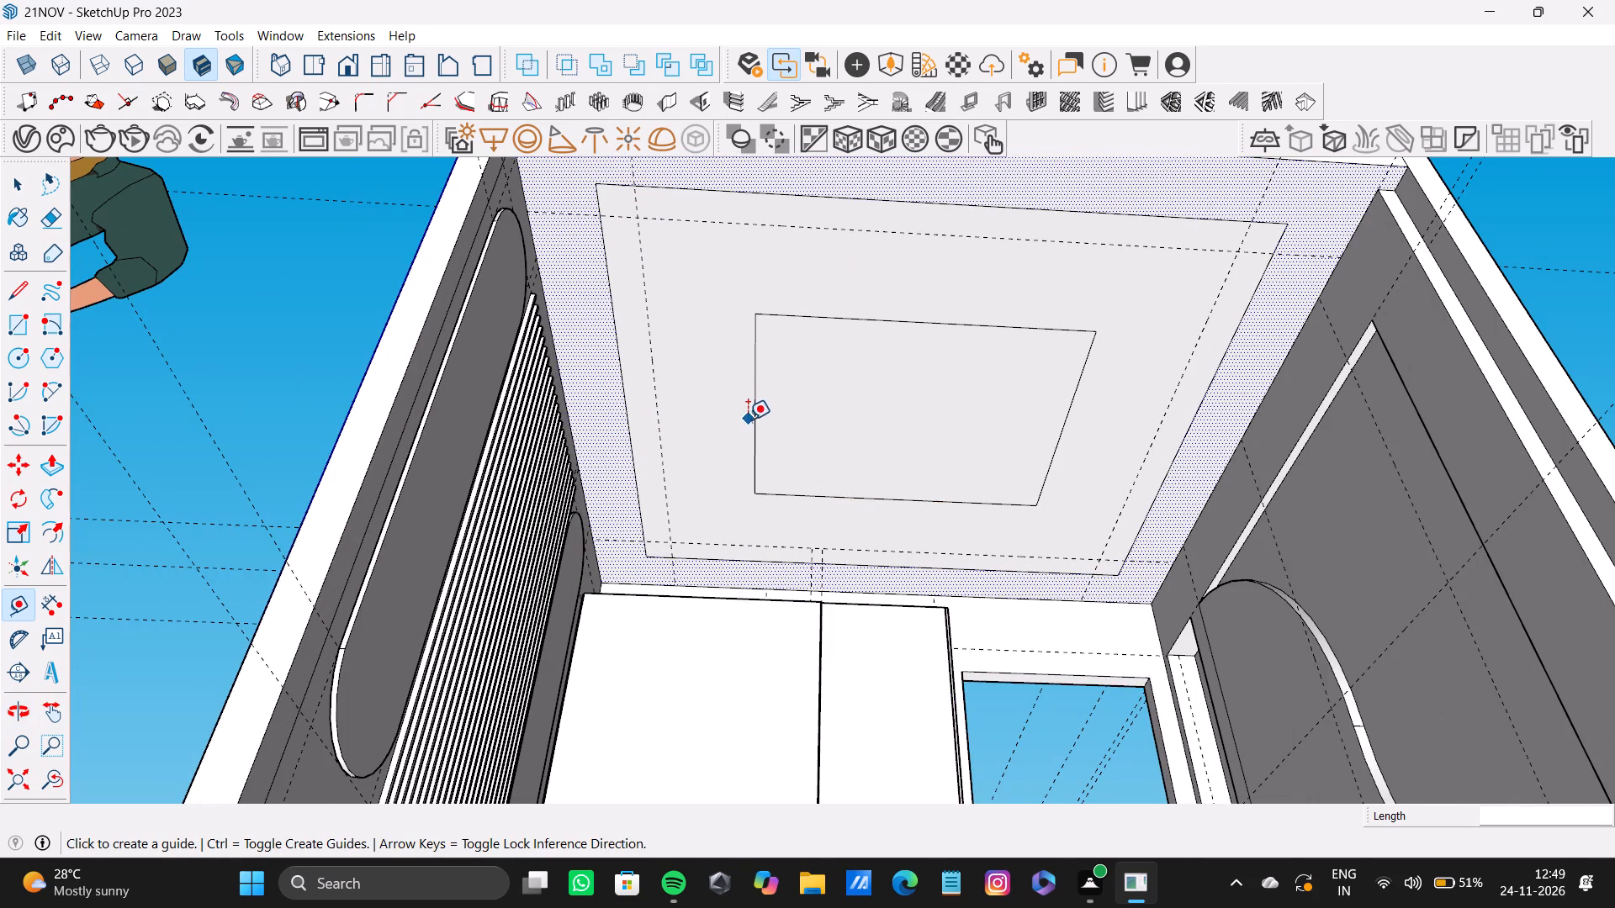
{"action": "left_click", "coordinate": [755, 423]}
{"action": "key", "text": "5"}
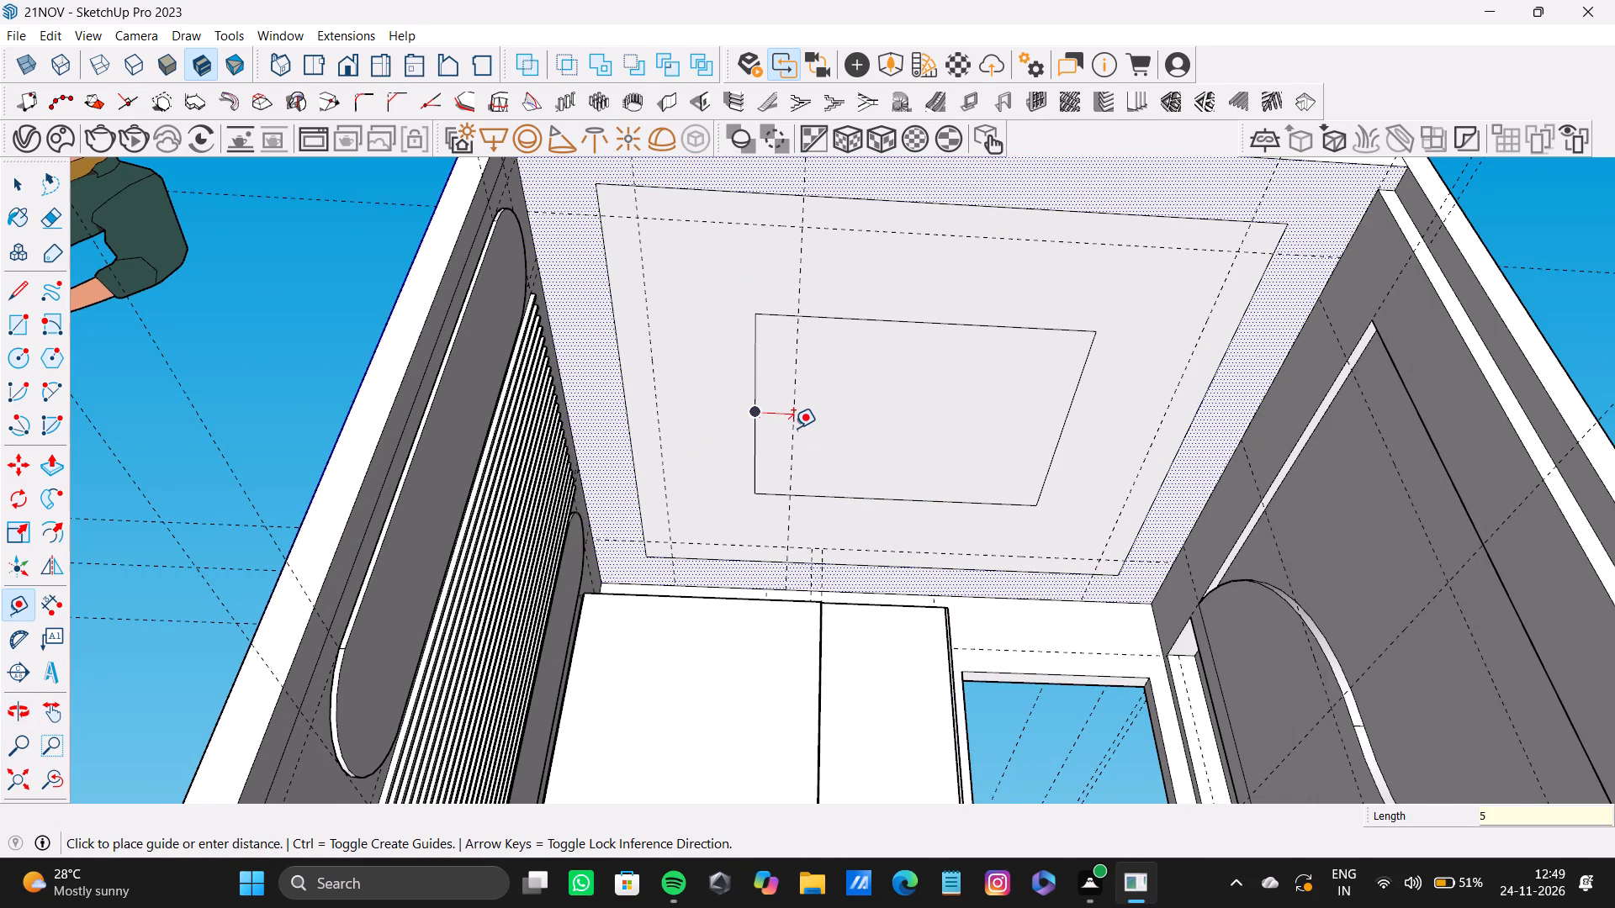
{"action": "key", "text": "shift+quotedbl"}
{"action": "key", "text": "Return"}
{"action": "left_click", "coordinate": [849, 317]}
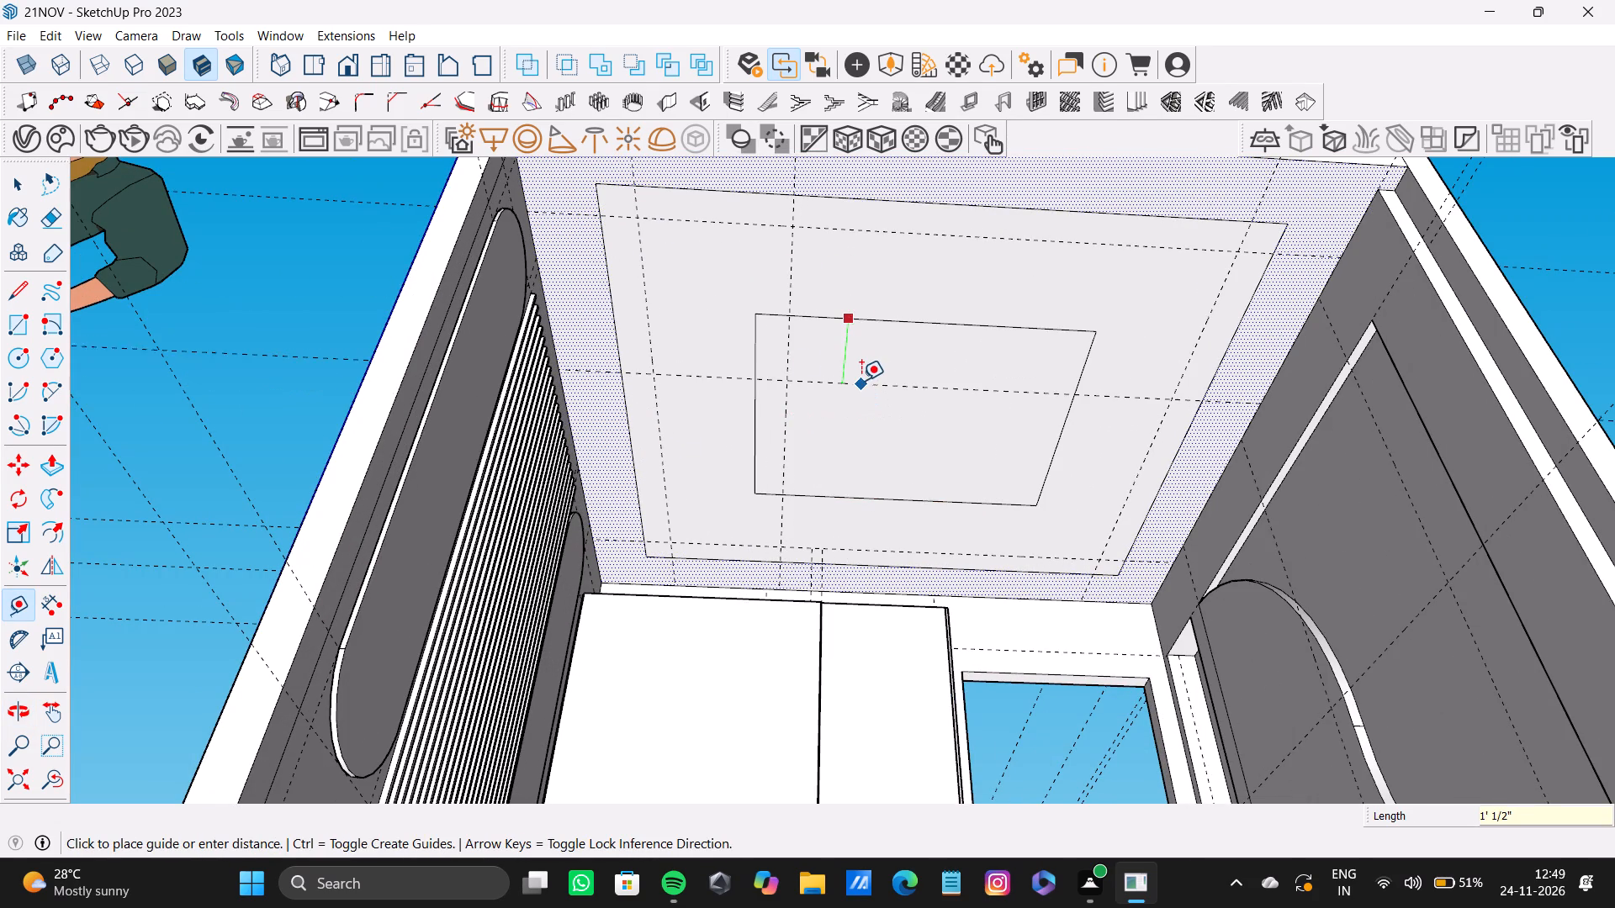
{"action": "type", "text": "5\""}
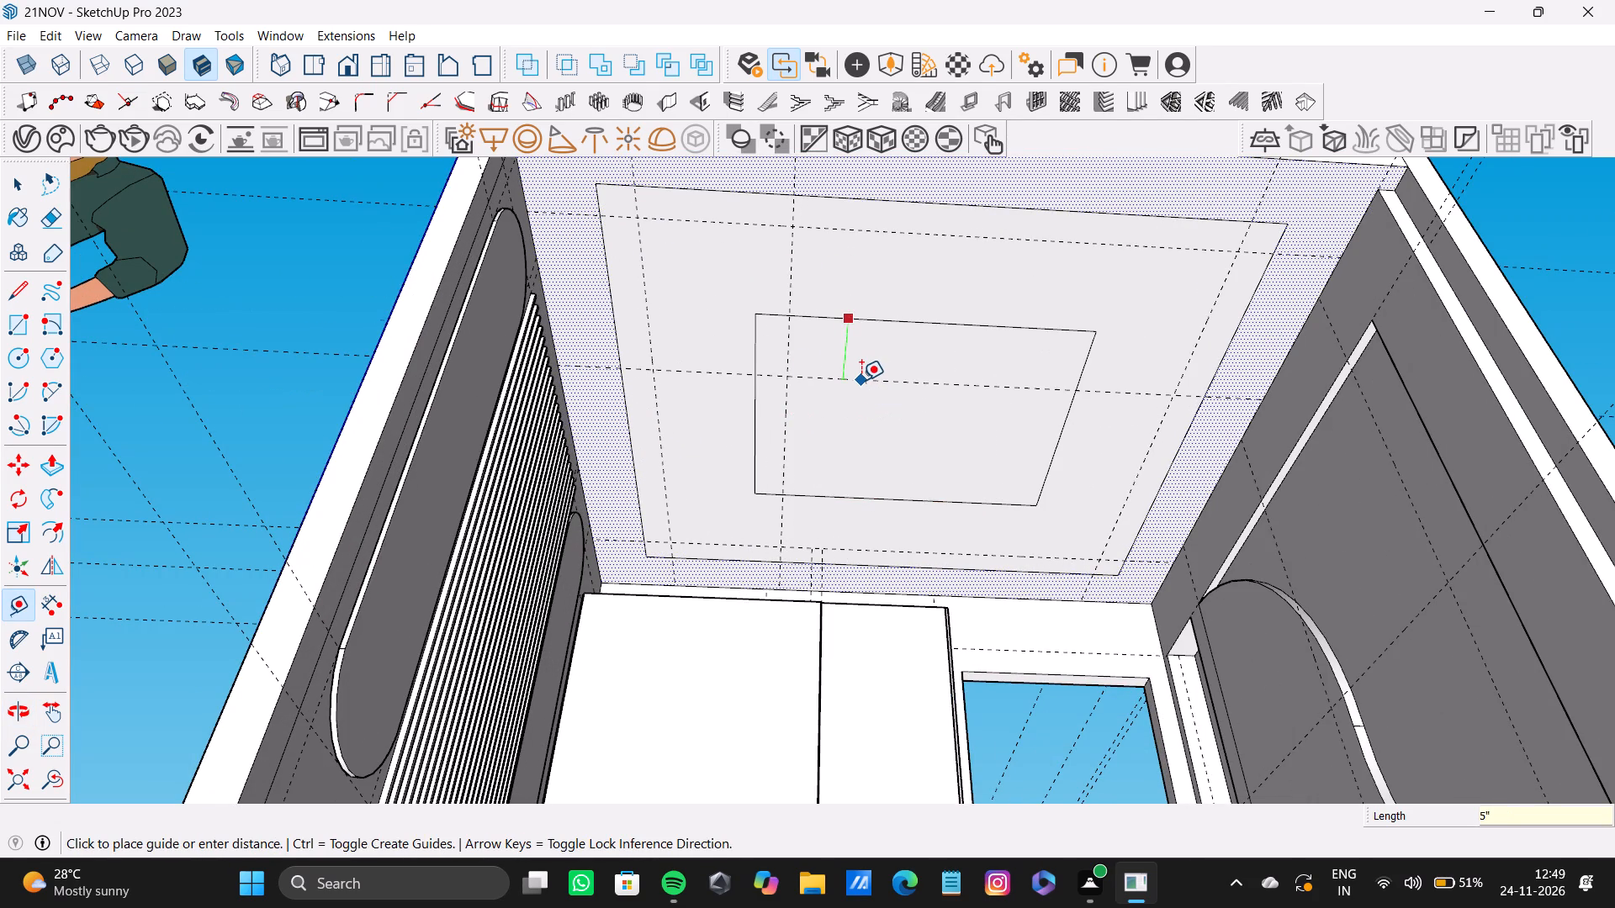
{"action": "key", "text": "Return"}
Place guides 5" inside the central ceiling rectangle's edges on the S-curve recess side and the wardrobe side.
{"action": "left_click", "coordinate": [1058, 425]}
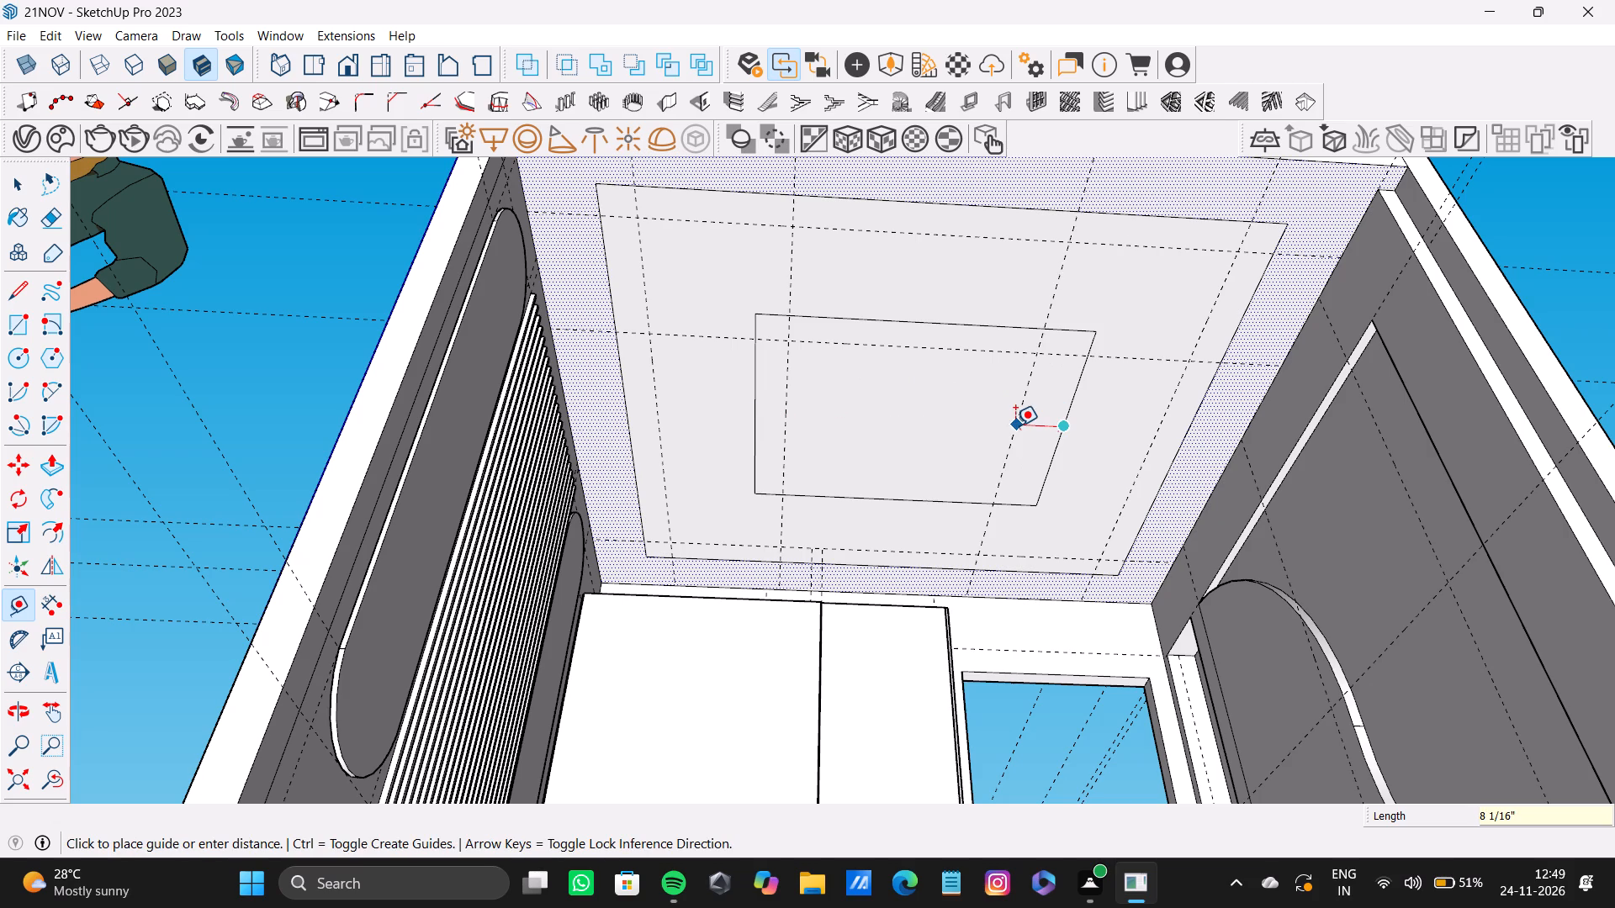
{"action": "type", "text": "5\""}
{"action": "key", "text": "Return"}
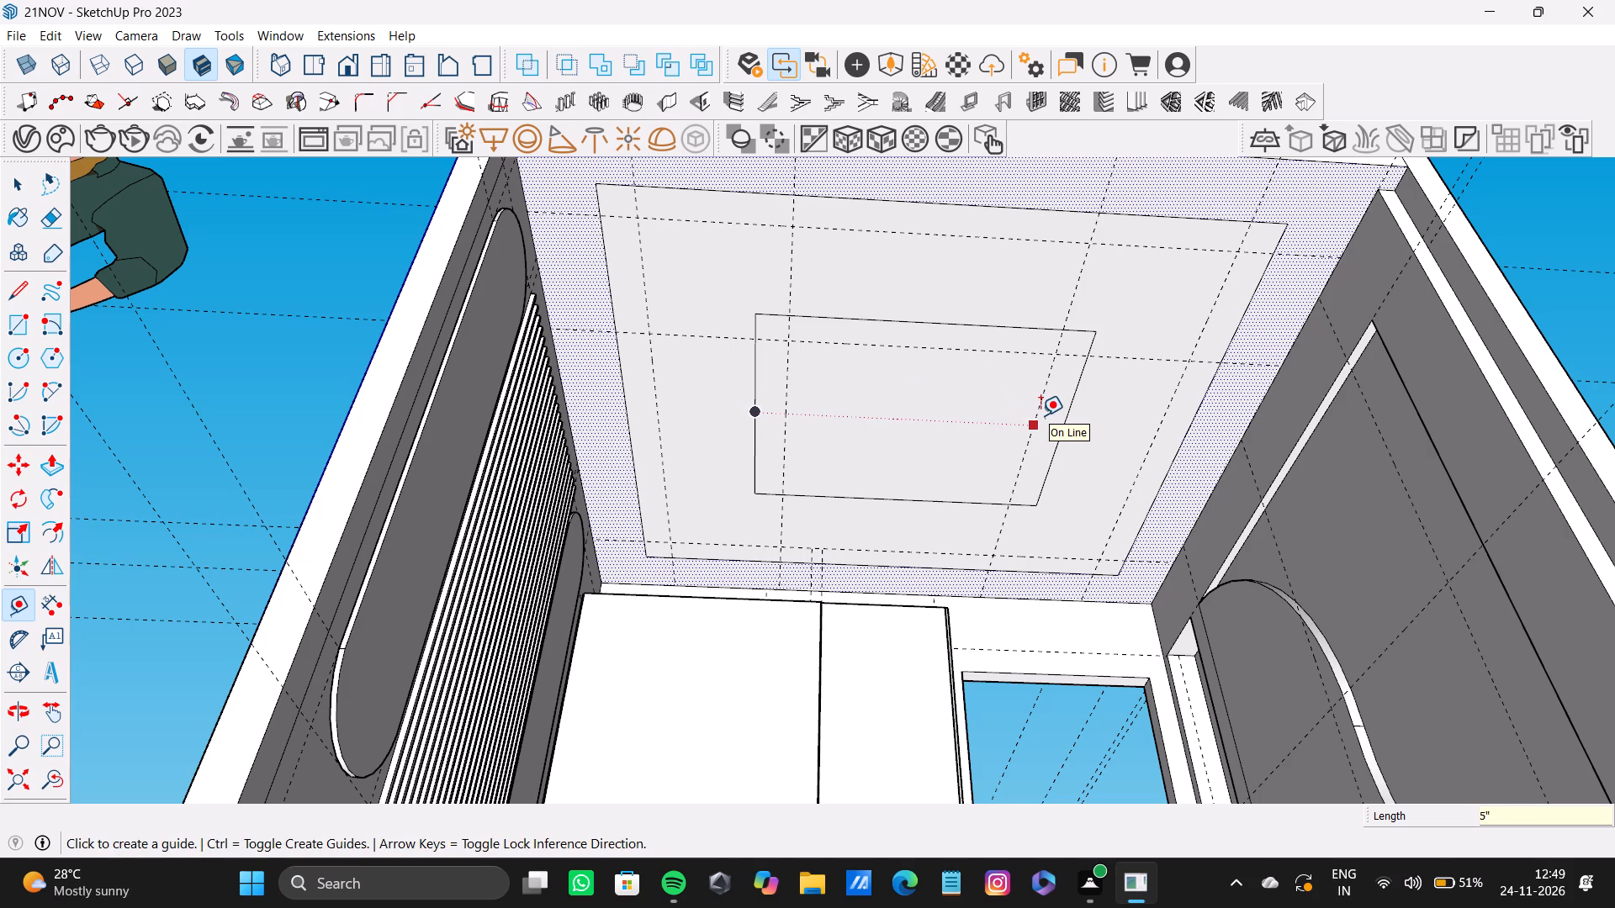
{"action": "left_click", "coordinate": [923, 501]}
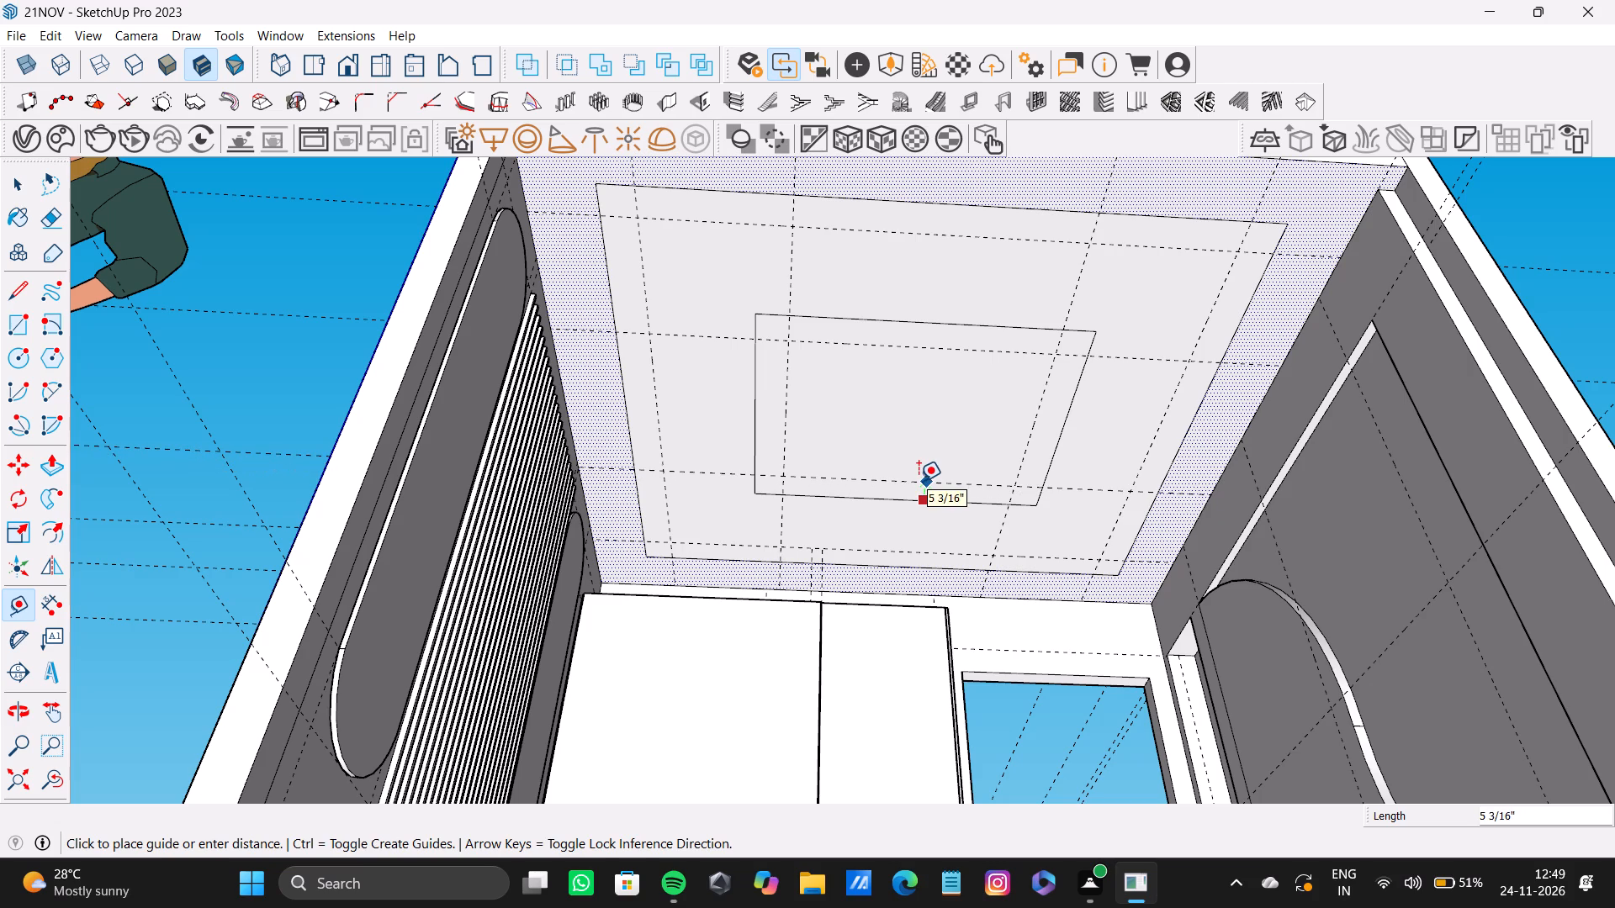
{"action": "key", "text": "5"}
{"action": "key", "text": "shift+quotedbl"}
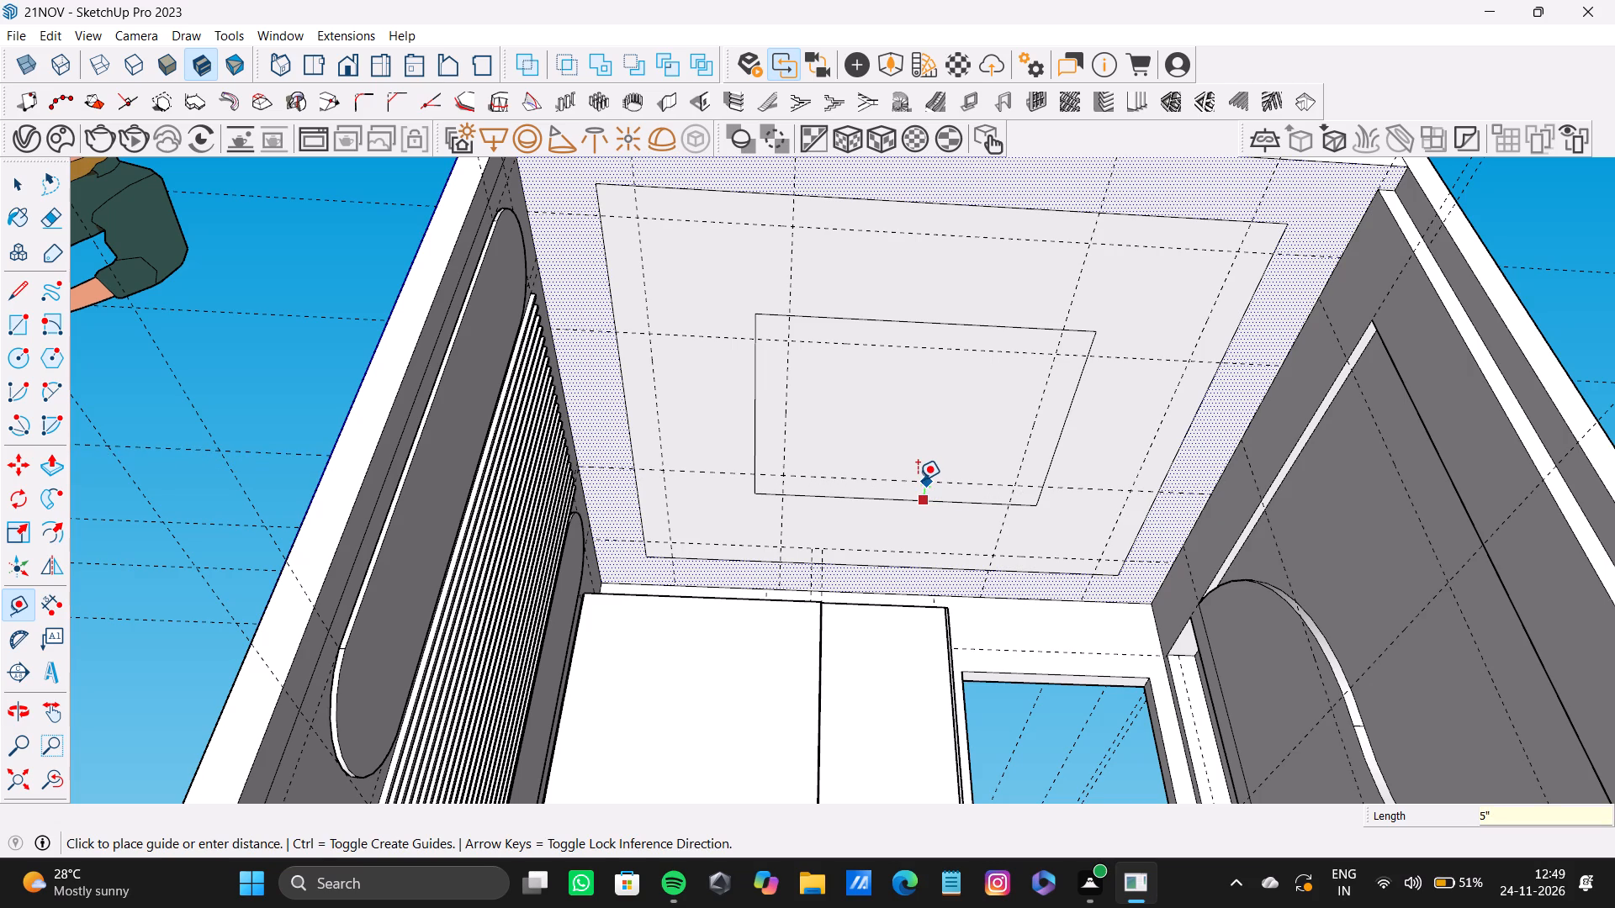
{"action": "key", "text": "Return"}
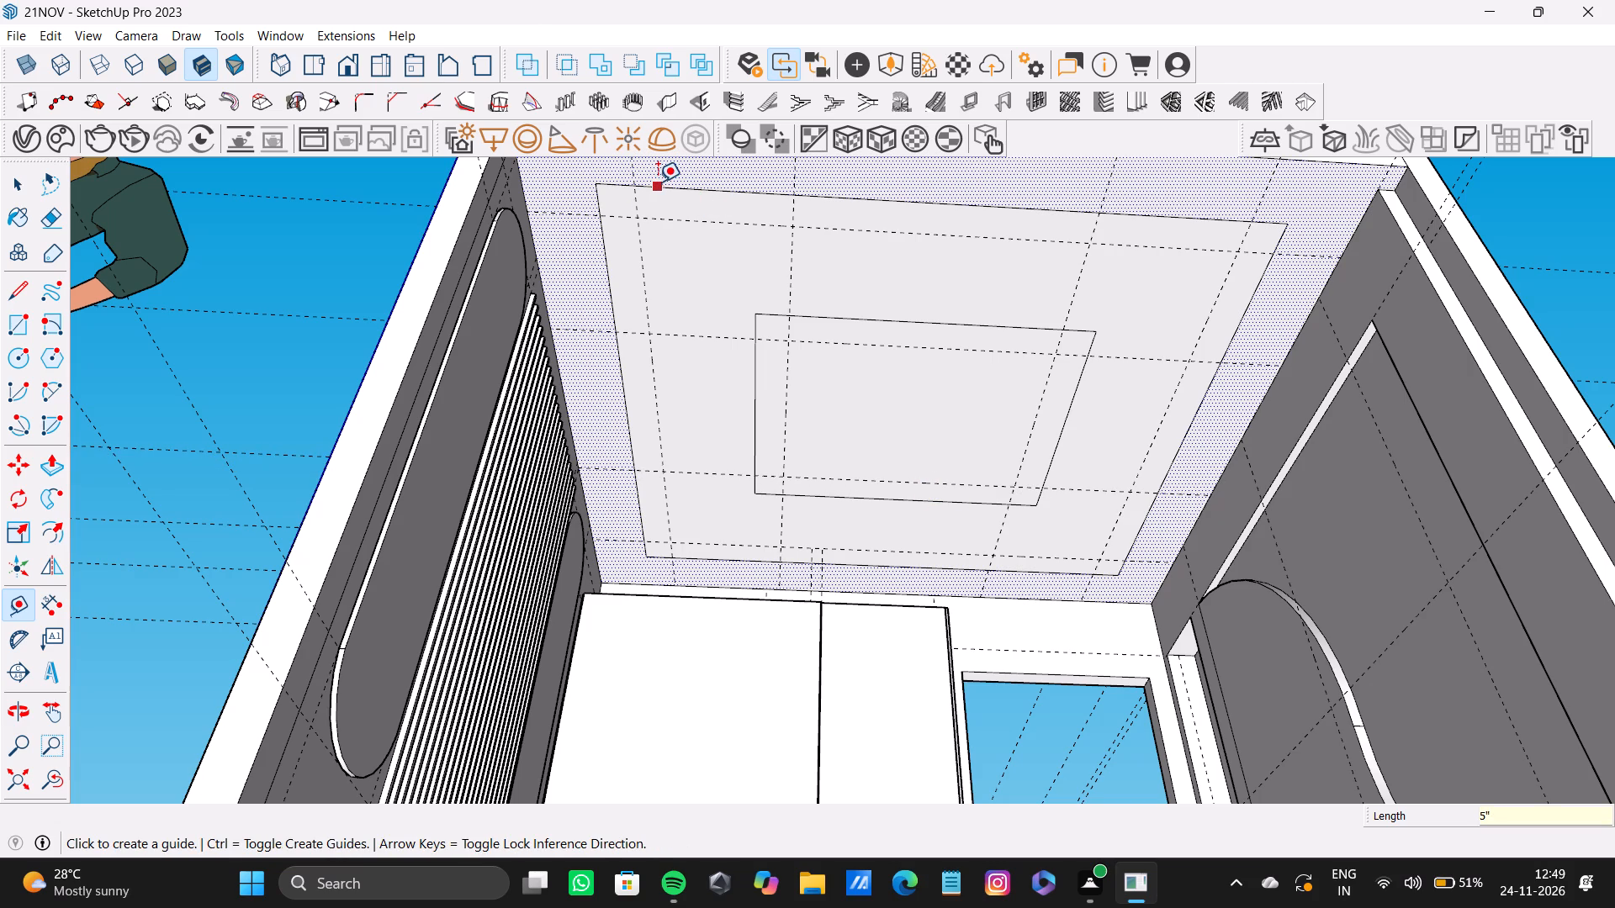
Draw a two-point arc between the guide intersections across the larger ceiling rectangle's corner at the slatted-panel and open front sides.
{"action": "key", "text": "space"}
{"action": "key", "text": "a"}
{"action": "scroll", "coordinate": [638, 224], "scroll_direction": "up", "scroll_amount": 5}
{"action": "middle_click_drag", "start_coordinate": [643, 225], "coordinate": [634, 222], "text": "shift"}
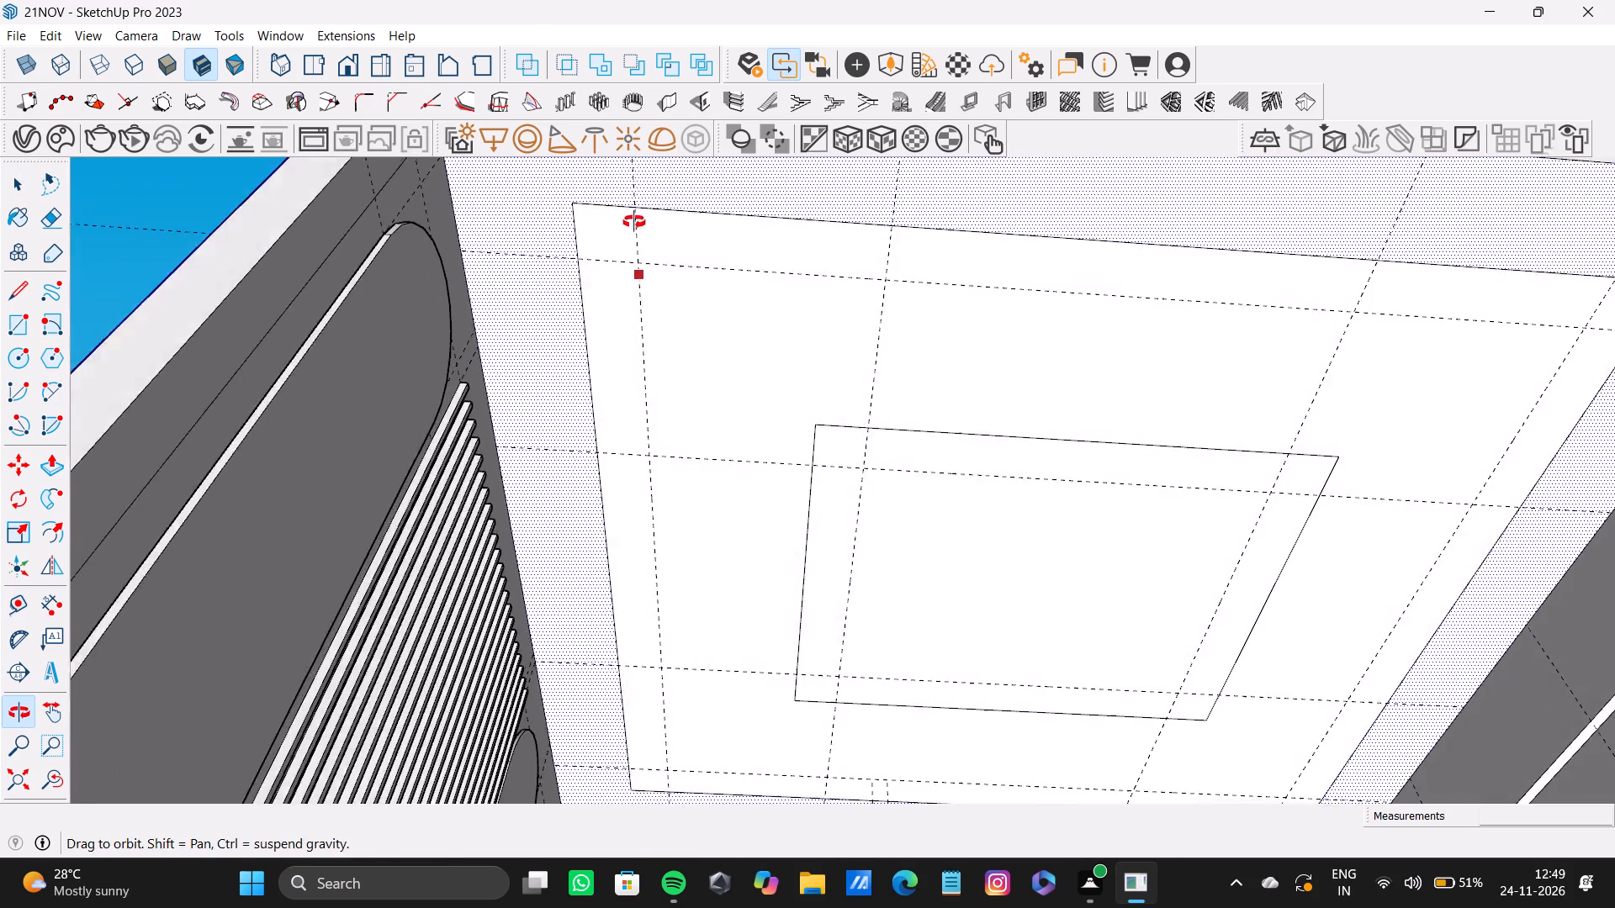
{"action": "middle_click_drag", "start_coordinate": [634, 222], "coordinate": [633, 220], "text": "shift"}
{"action": "scroll", "coordinate": [612, 240], "scroll_direction": "up", "scroll_amount": 3}
{"action": "middle_click_drag", "start_coordinate": [620, 235], "coordinate": [585, 304], "text": "shift"}
{"action": "middle_click", "coordinate": [585, 304]}
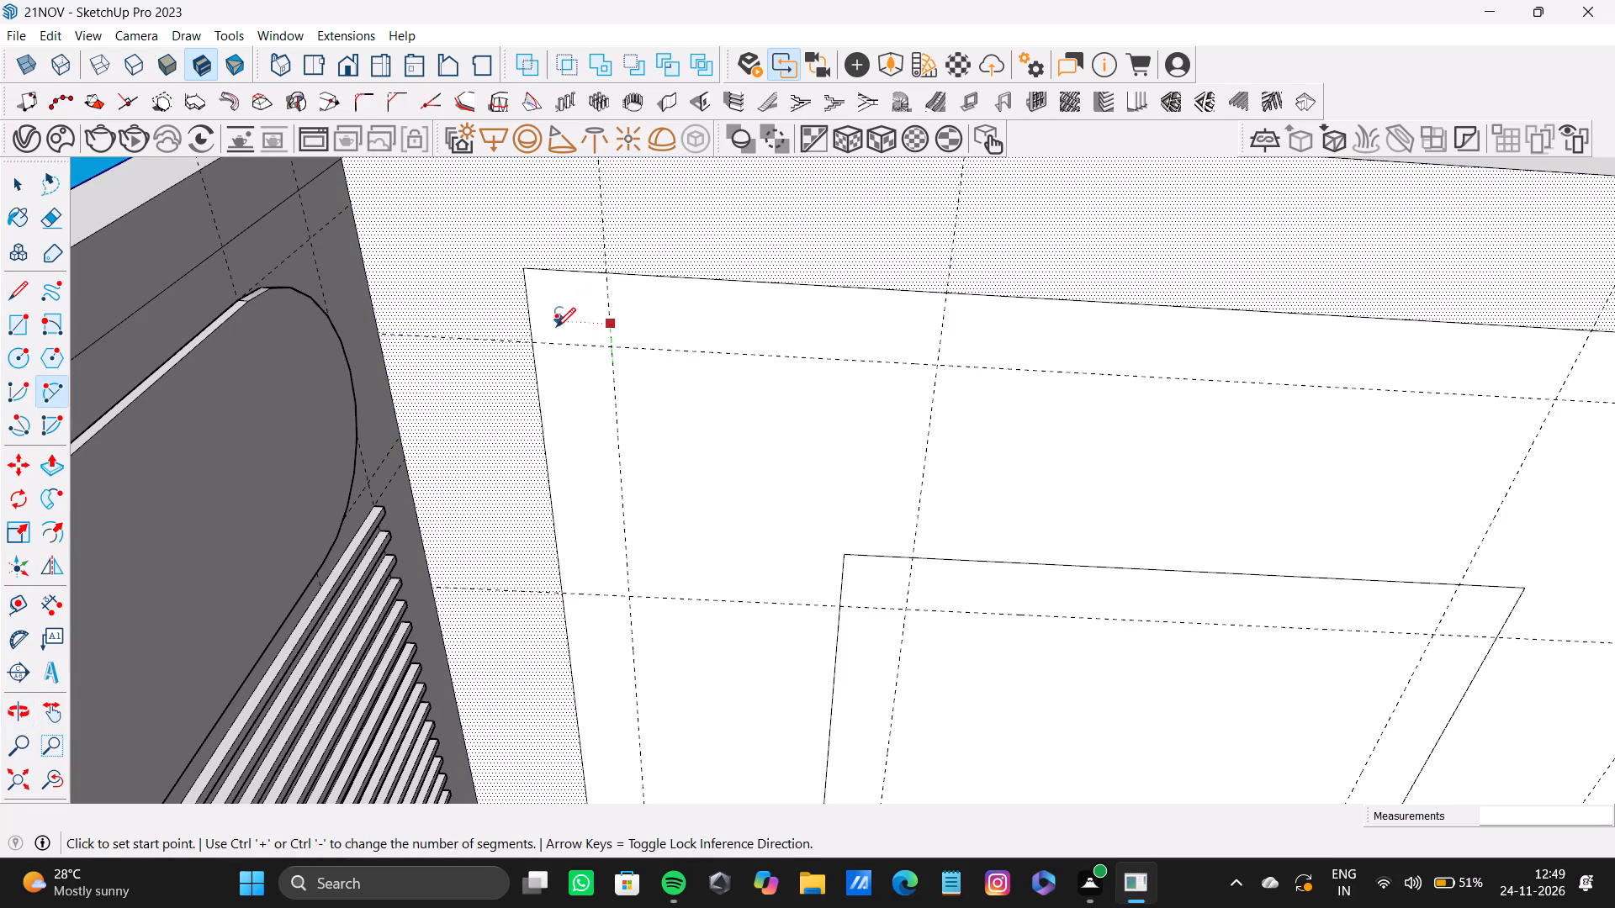
{"action": "left_click_drag", "start_coordinate": [531, 343], "coordinate": [537, 335]}
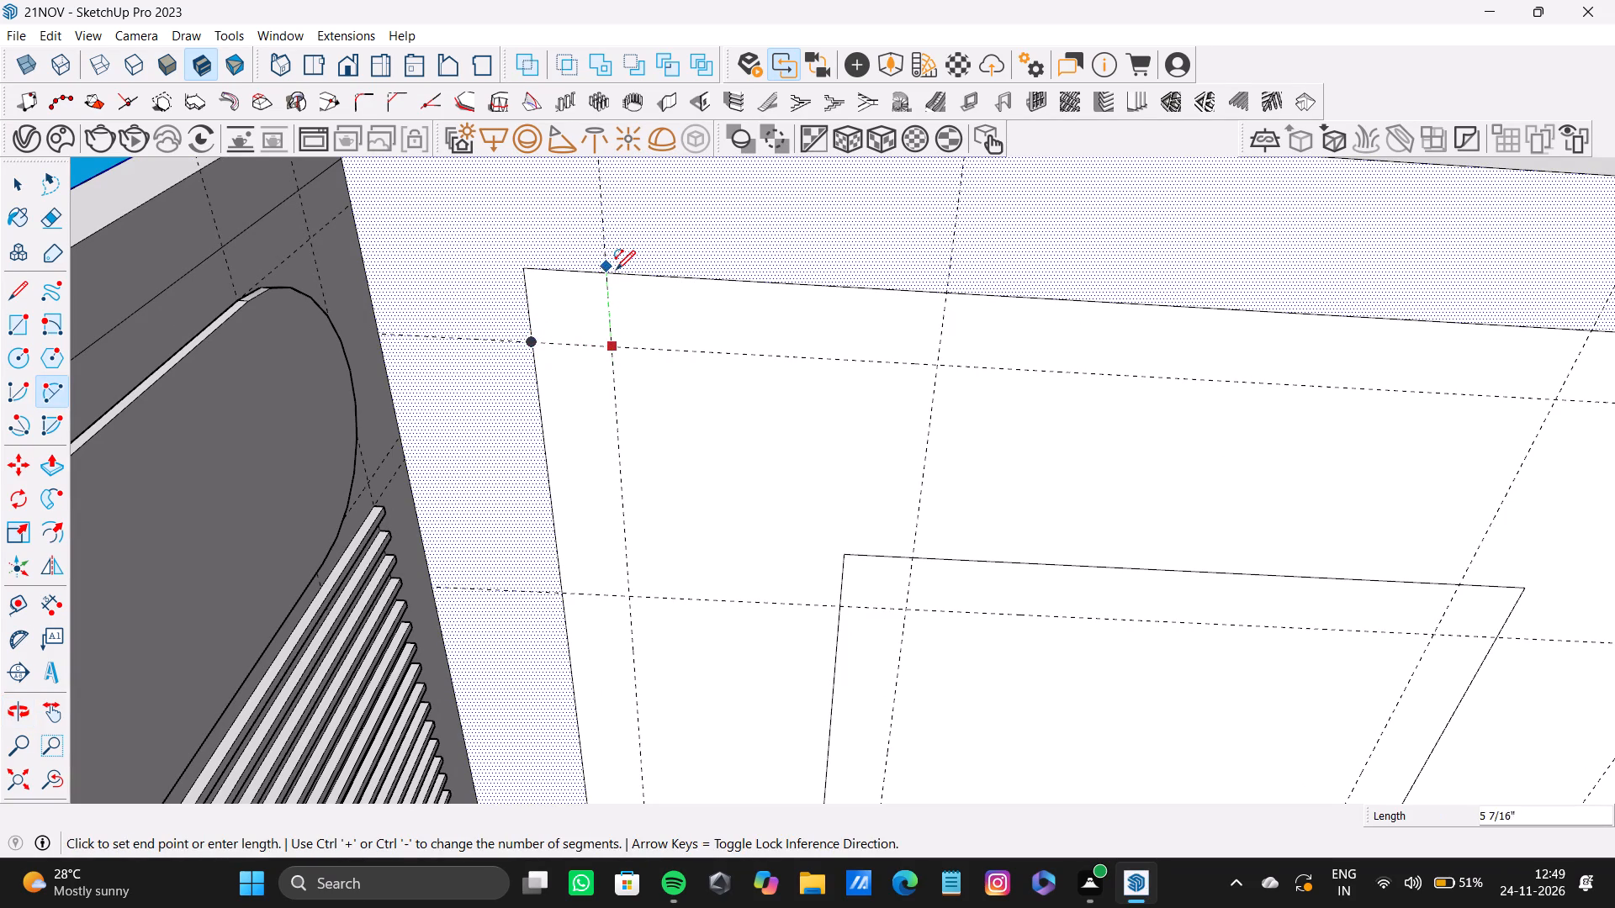
{"action": "key", "text": "space"}
{"action": "key", "text": "a"}
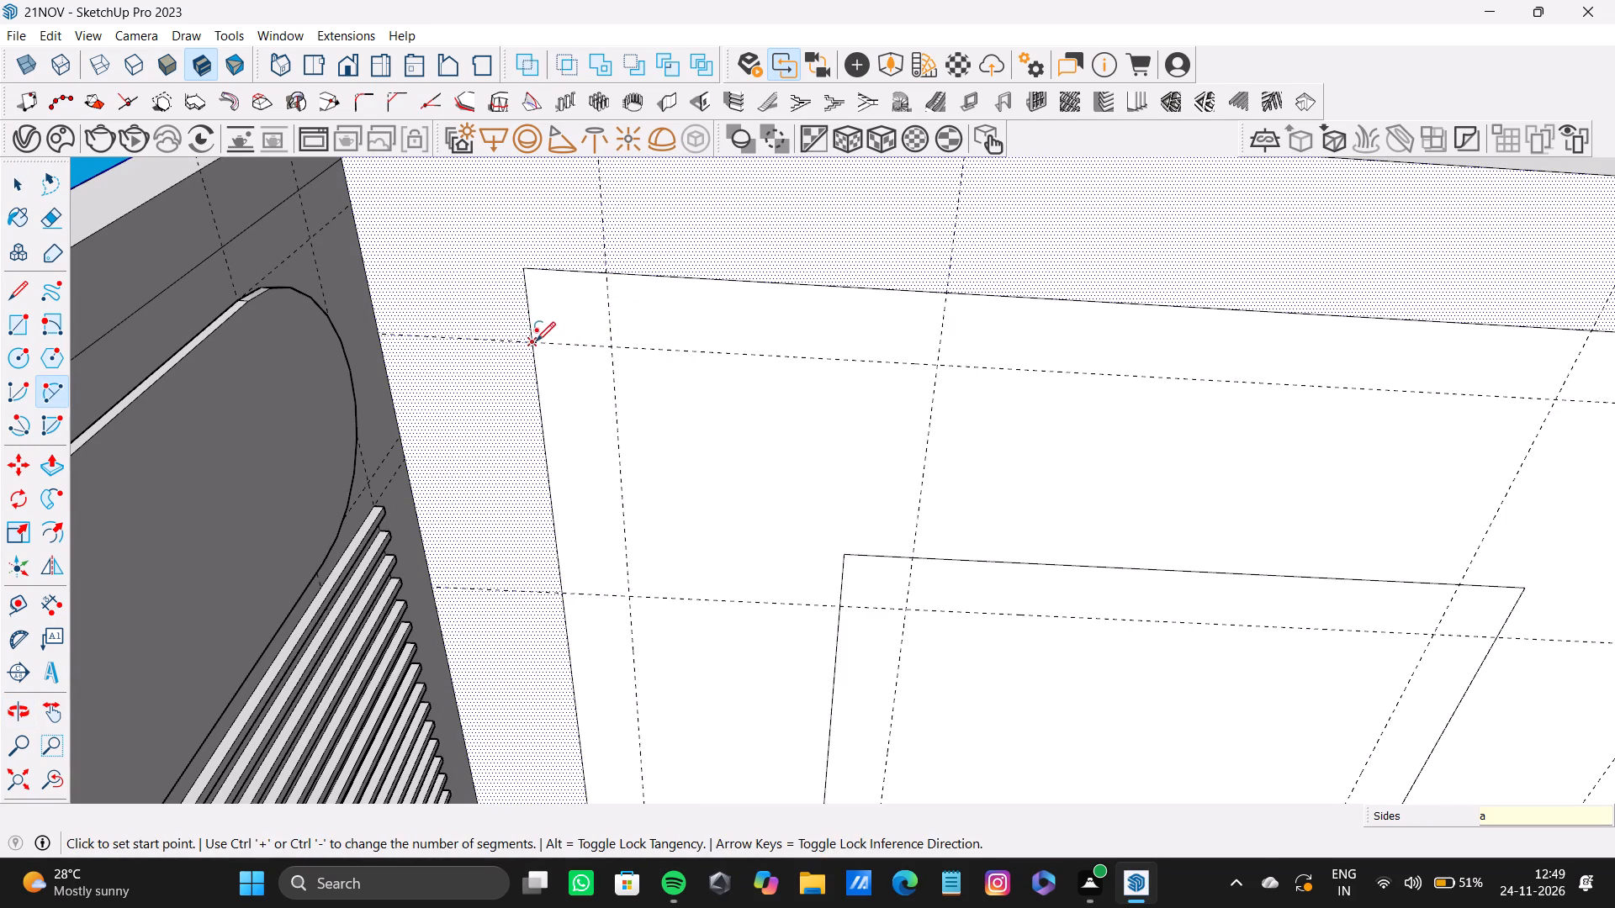
{"action": "left_click", "coordinate": [536, 341]}
{"action": "left_click", "coordinate": [611, 274]}
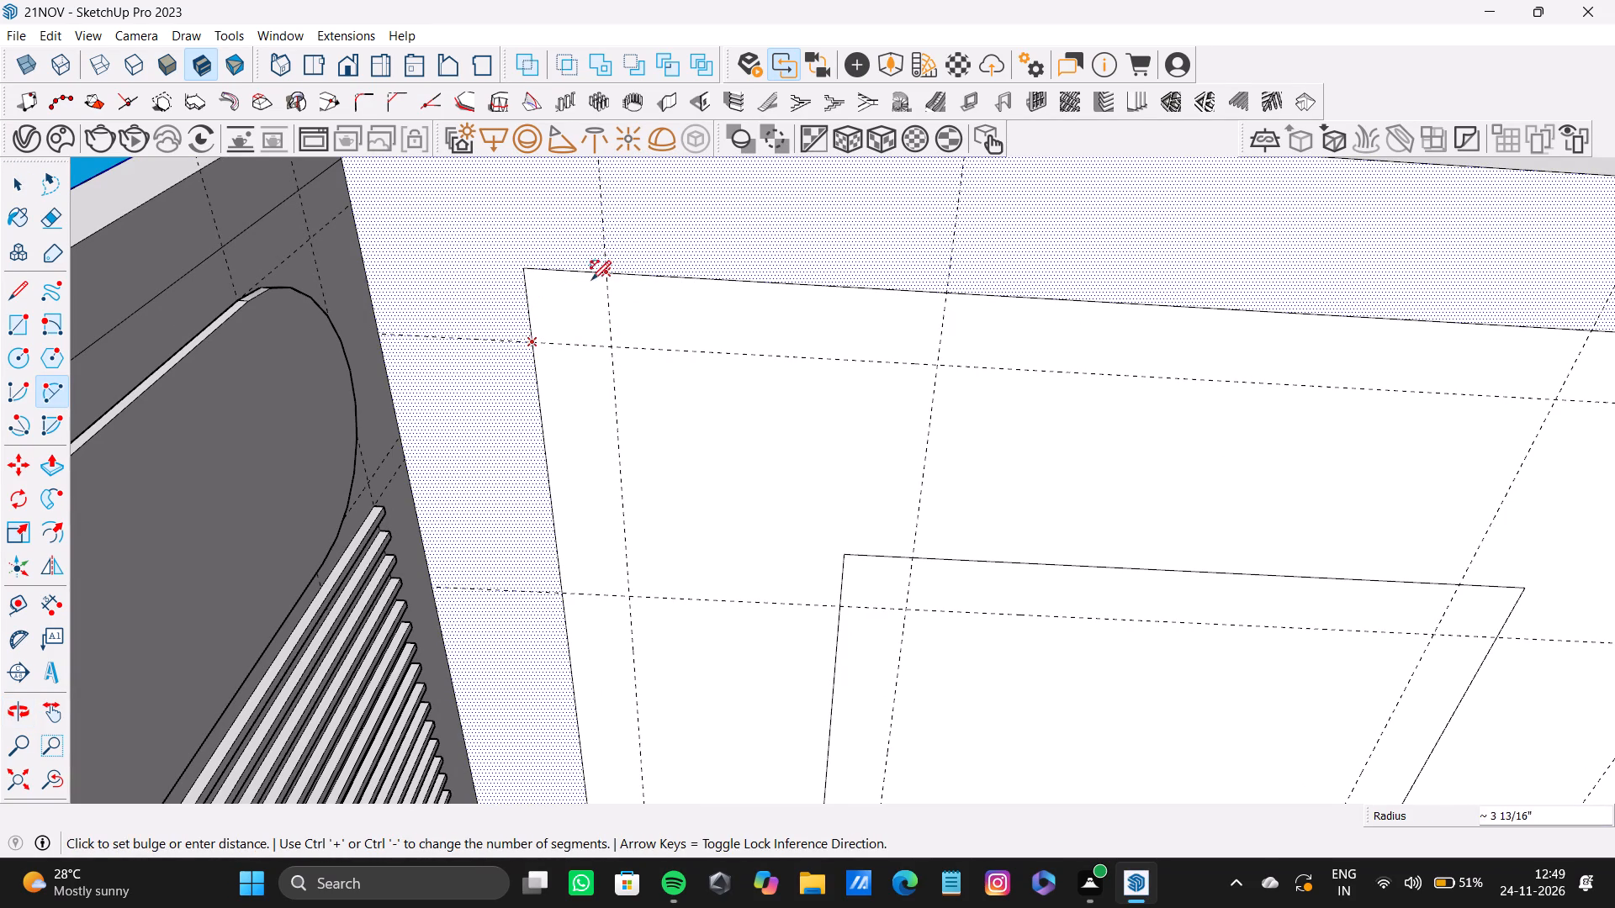
{"action": "left_click", "coordinate": [564, 282]}
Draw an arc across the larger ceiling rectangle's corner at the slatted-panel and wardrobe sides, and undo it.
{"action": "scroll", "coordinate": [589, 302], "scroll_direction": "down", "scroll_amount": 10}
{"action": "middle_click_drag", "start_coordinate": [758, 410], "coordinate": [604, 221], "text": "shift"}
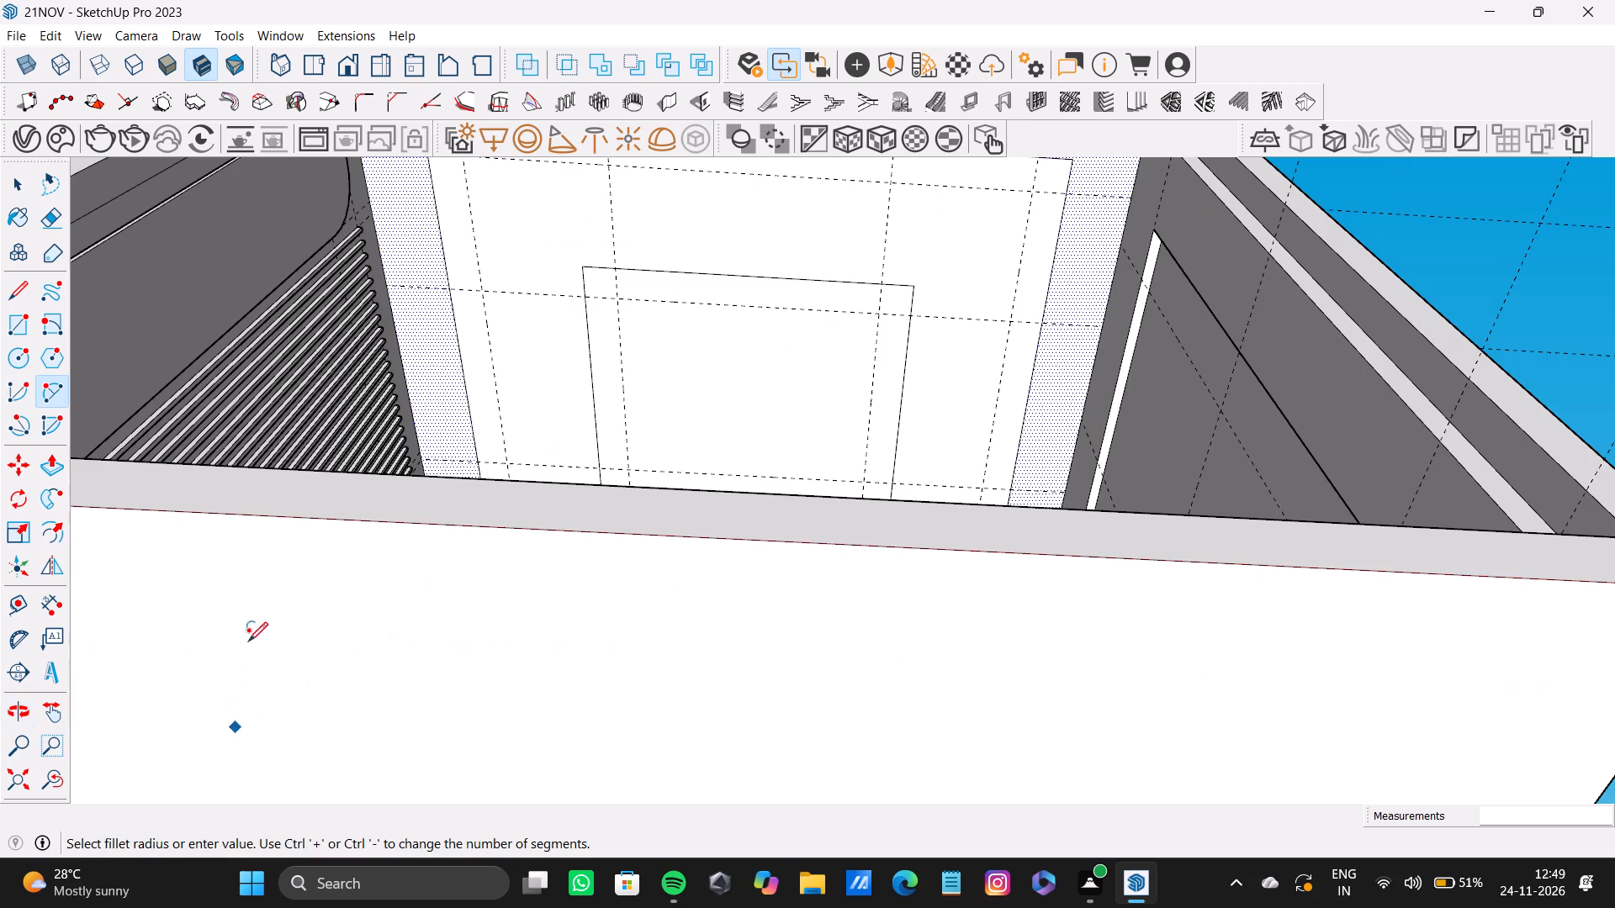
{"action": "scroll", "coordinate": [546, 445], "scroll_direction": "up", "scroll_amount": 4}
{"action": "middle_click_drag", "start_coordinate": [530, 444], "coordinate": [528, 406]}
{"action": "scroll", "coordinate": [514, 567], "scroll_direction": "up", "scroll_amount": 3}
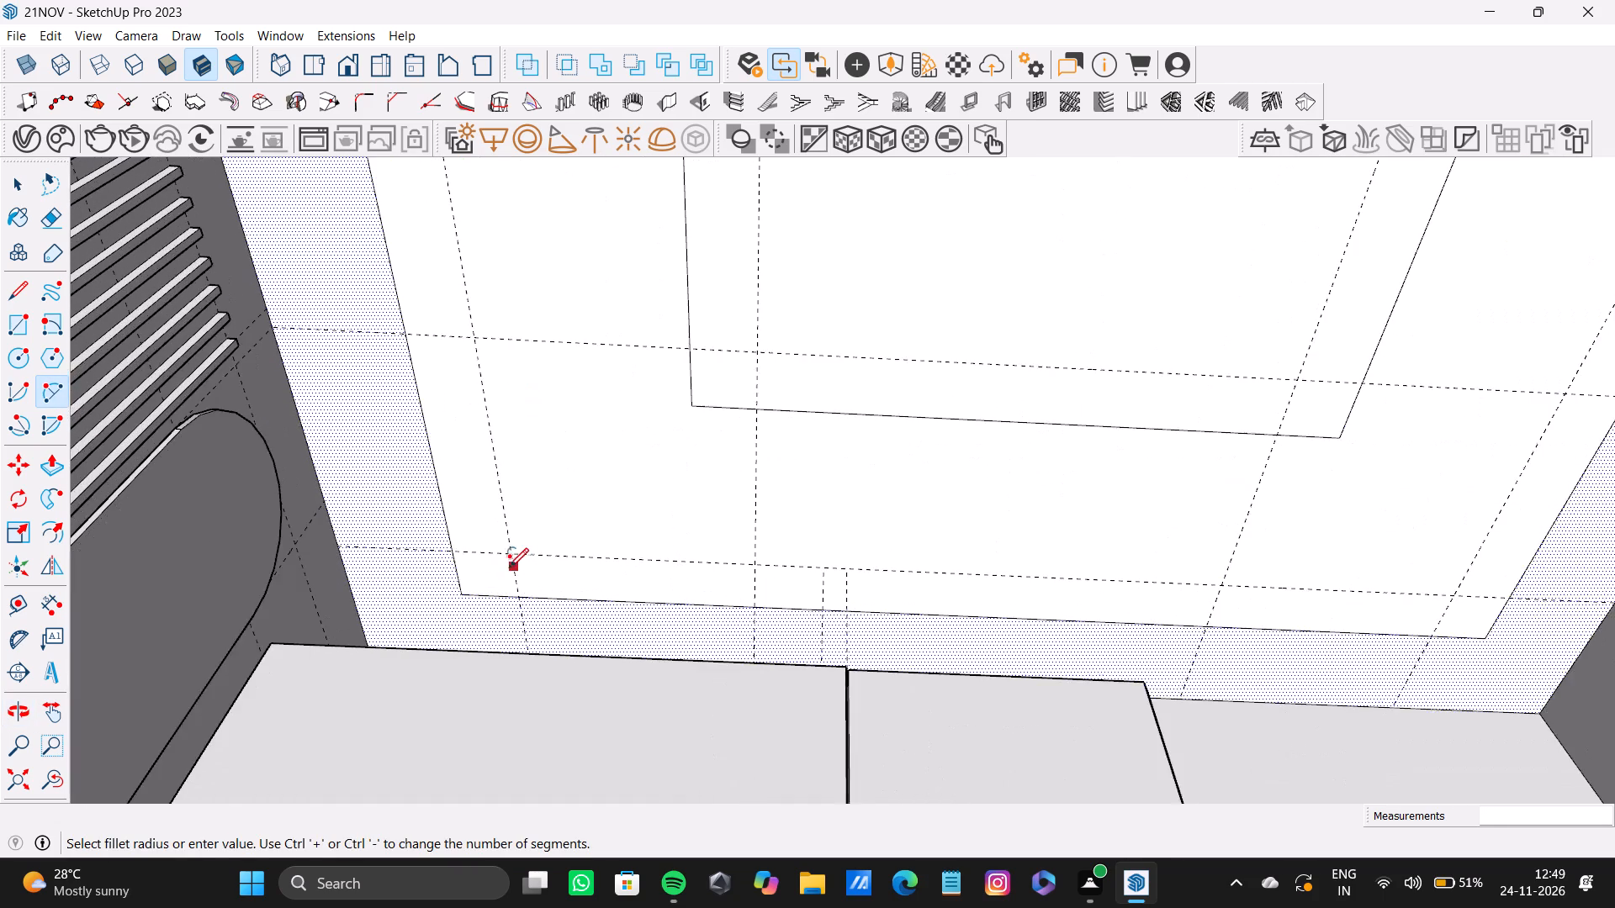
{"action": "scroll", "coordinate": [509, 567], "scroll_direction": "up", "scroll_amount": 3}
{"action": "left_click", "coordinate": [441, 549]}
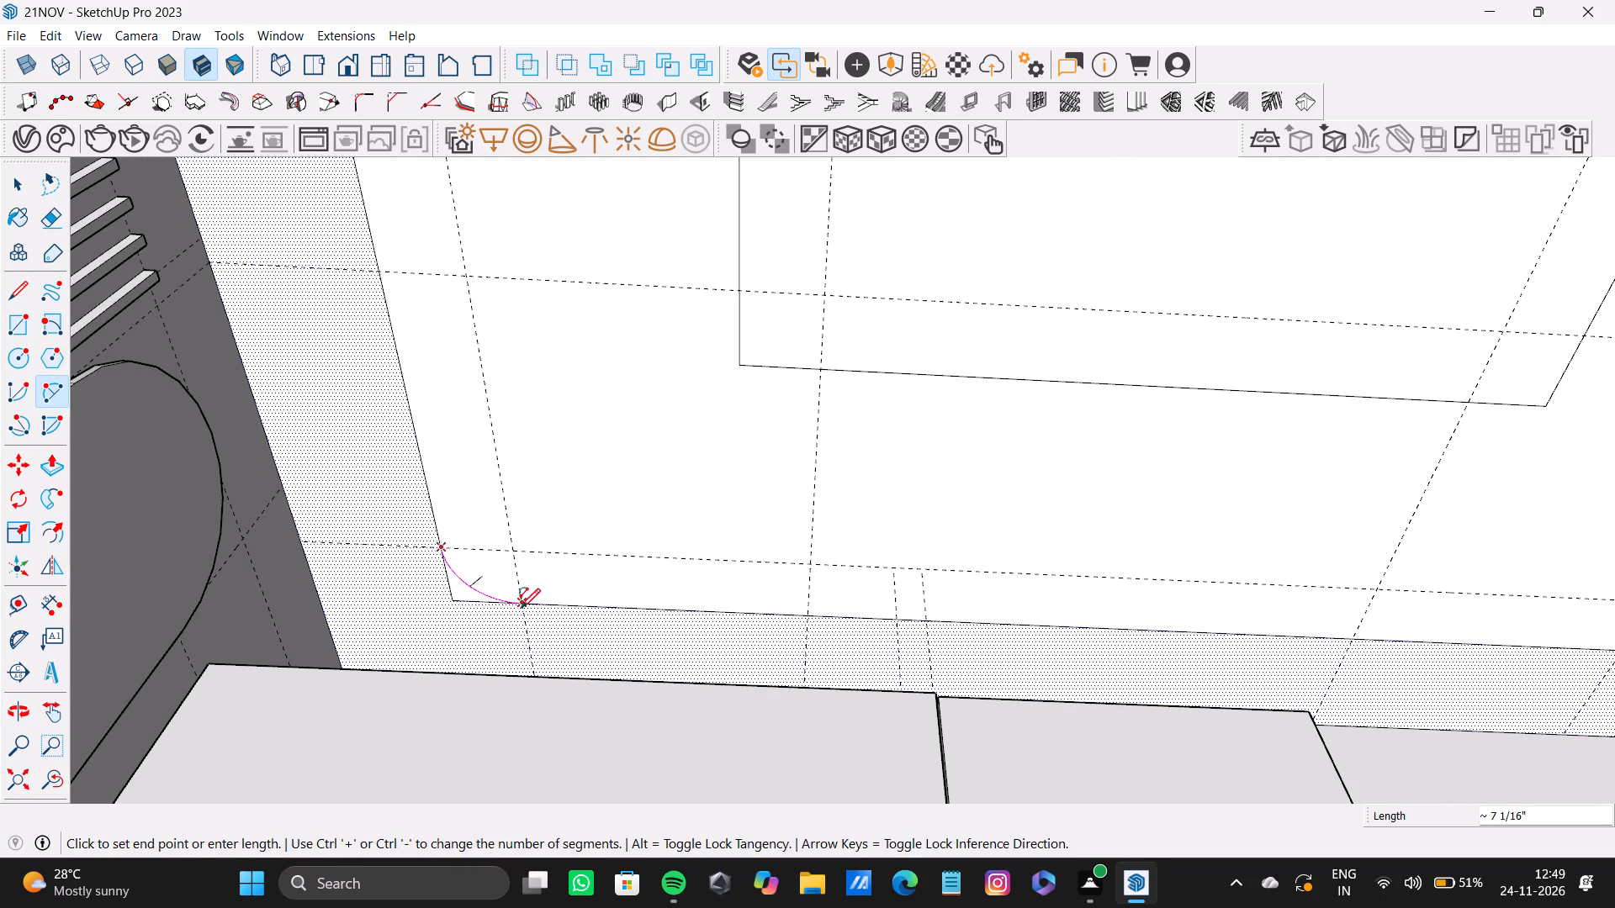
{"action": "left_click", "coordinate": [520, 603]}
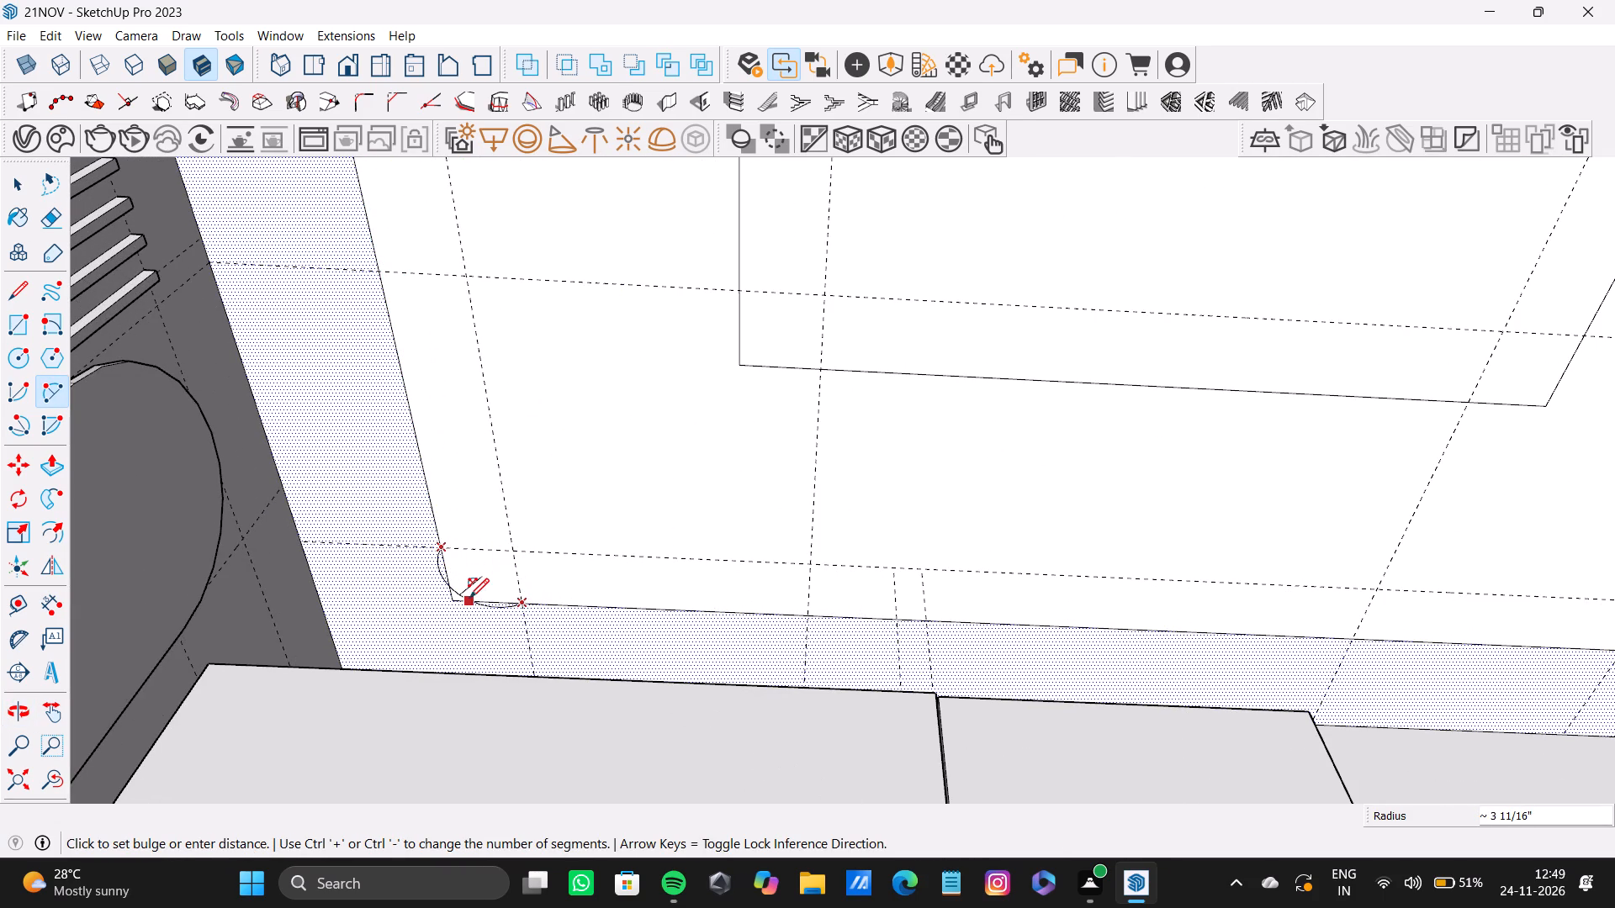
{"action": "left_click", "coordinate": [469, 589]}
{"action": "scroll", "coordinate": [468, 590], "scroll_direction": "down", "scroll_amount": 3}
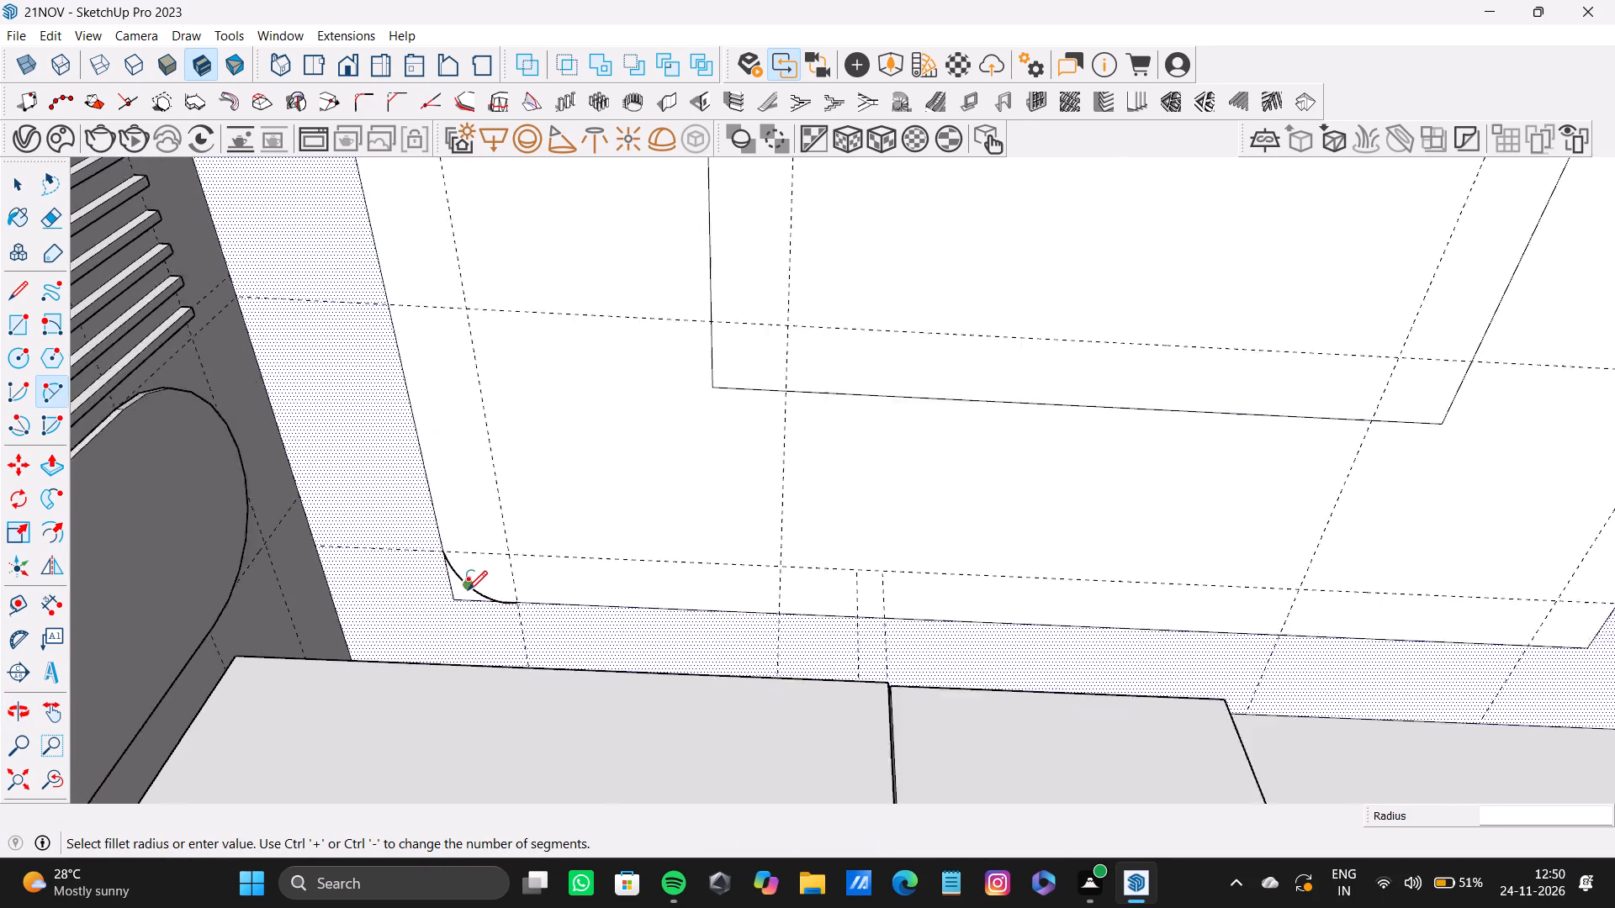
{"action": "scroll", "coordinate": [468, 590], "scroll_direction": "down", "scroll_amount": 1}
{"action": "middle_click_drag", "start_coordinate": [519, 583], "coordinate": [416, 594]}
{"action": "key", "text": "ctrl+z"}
Draw a tangent arc of 5" radius between the guide intersections at the larger ceiling rectangle's slatted-panel and wardrobe corner.
{"action": "scroll", "coordinate": [516, 610], "scroll_direction": "up", "scroll_amount": 5}
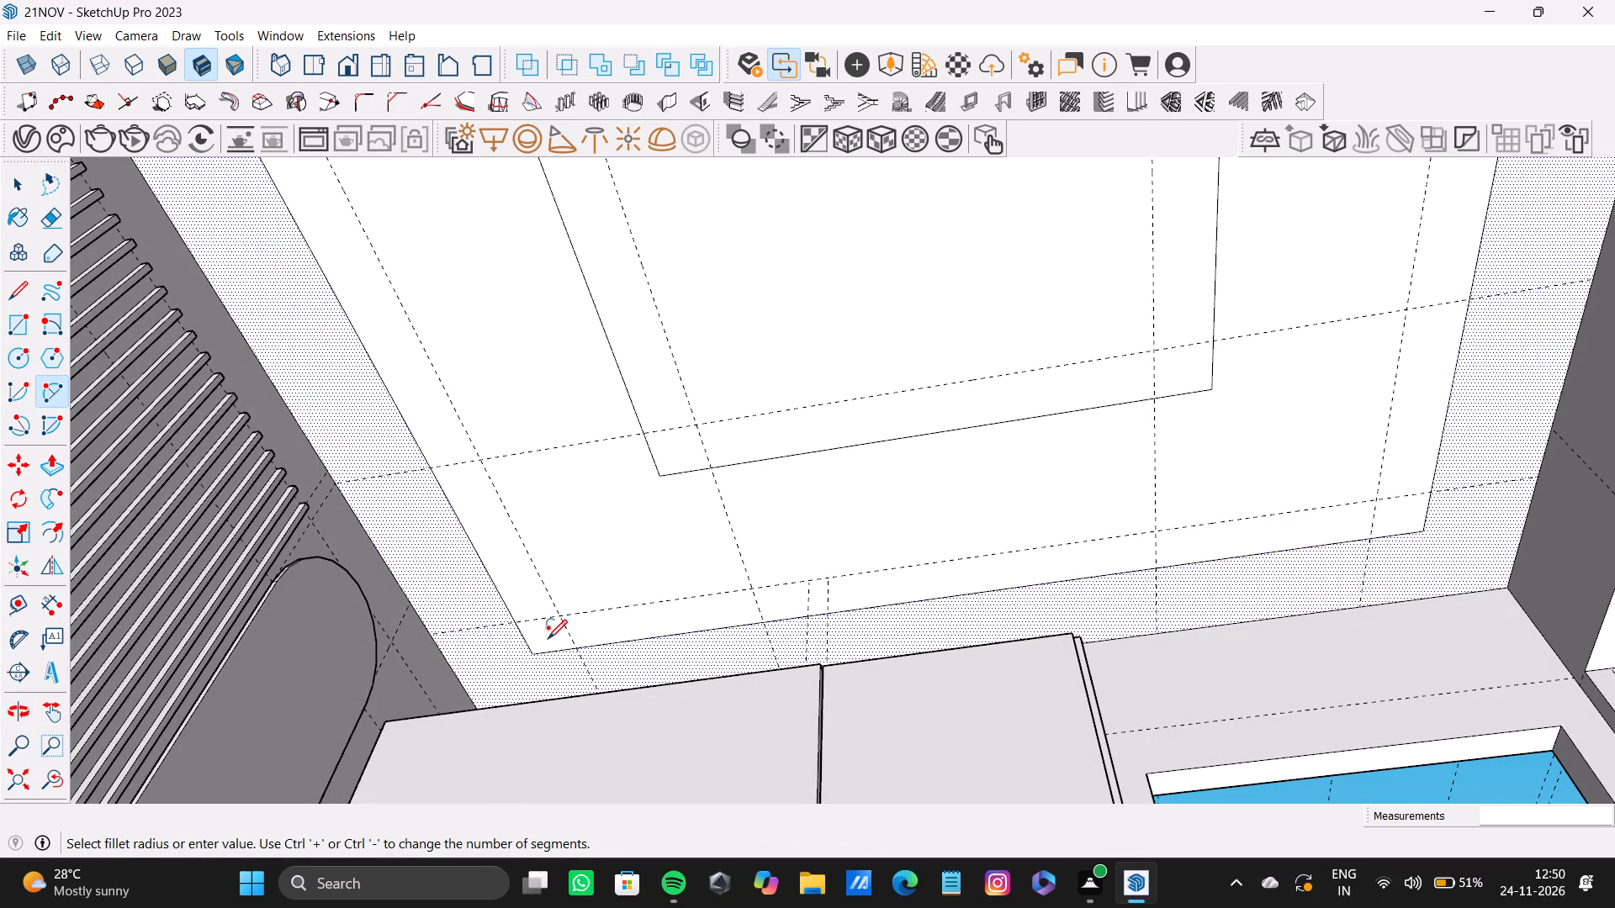
{"action": "middle_click_drag", "start_coordinate": [548, 639], "coordinate": [503, 521], "text": "shift"}
{"action": "middle_click", "coordinate": [503, 521], "text": "shift"}
{"action": "scroll", "coordinate": [505, 532], "scroll_direction": "up", "scroll_amount": 12}
{"action": "middle_click", "coordinate": [481, 508]}
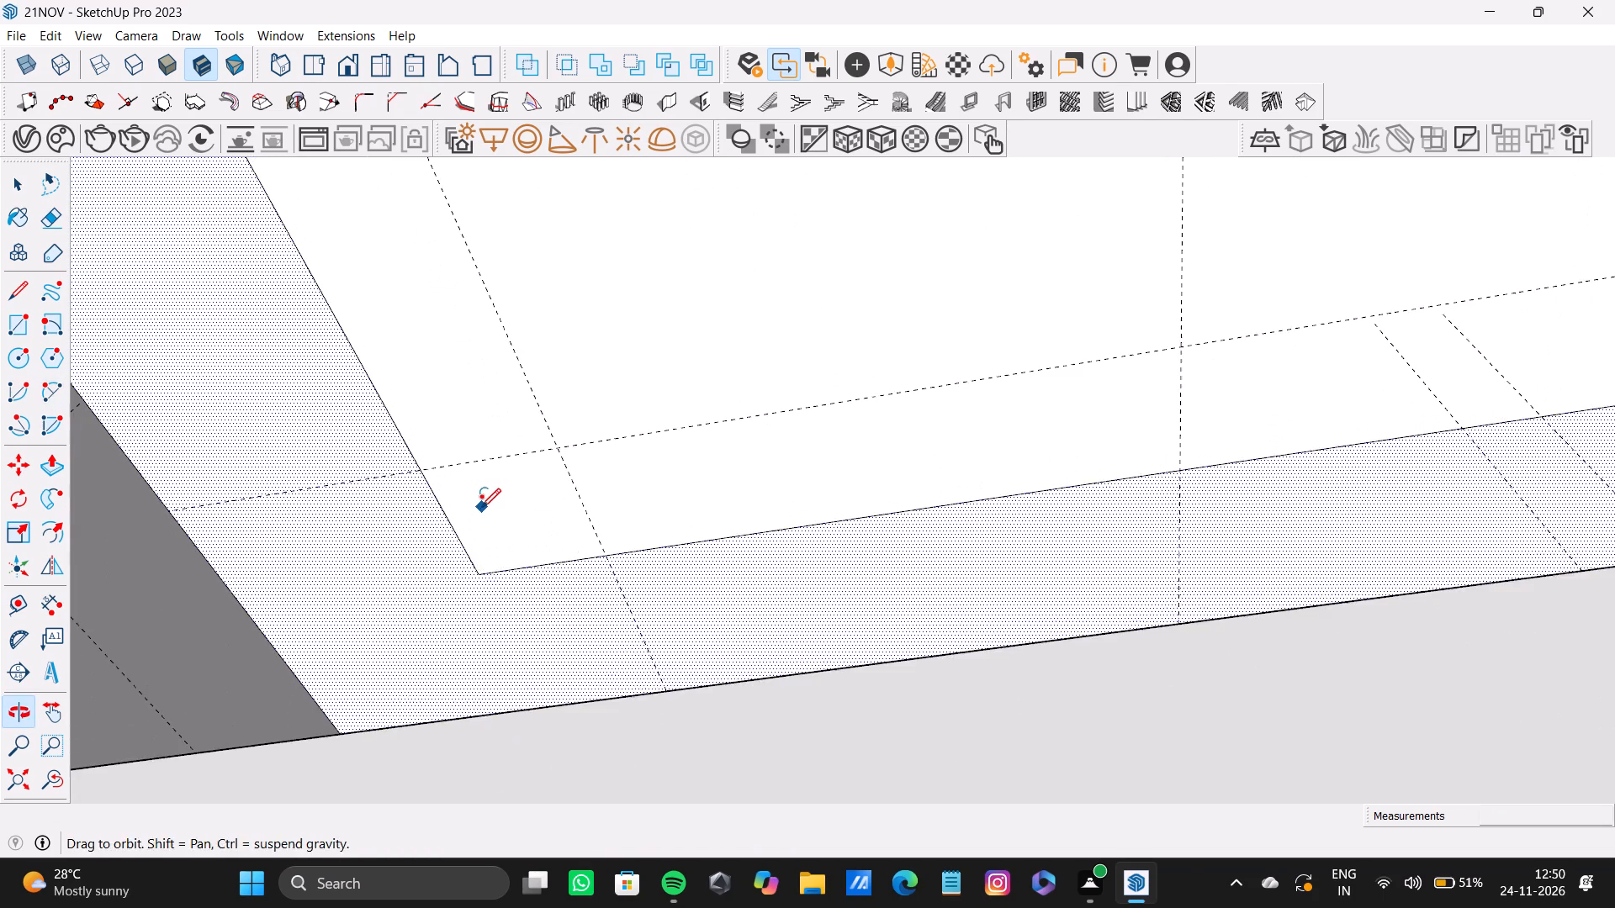
{"action": "scroll", "coordinate": [481, 508], "scroll_direction": "up", "scroll_amount": 3}
{"action": "middle_click_drag", "start_coordinate": [481, 508], "coordinate": [613, 464]}
{"action": "middle_click_drag", "start_coordinate": [613, 464], "coordinate": [613, 467]}
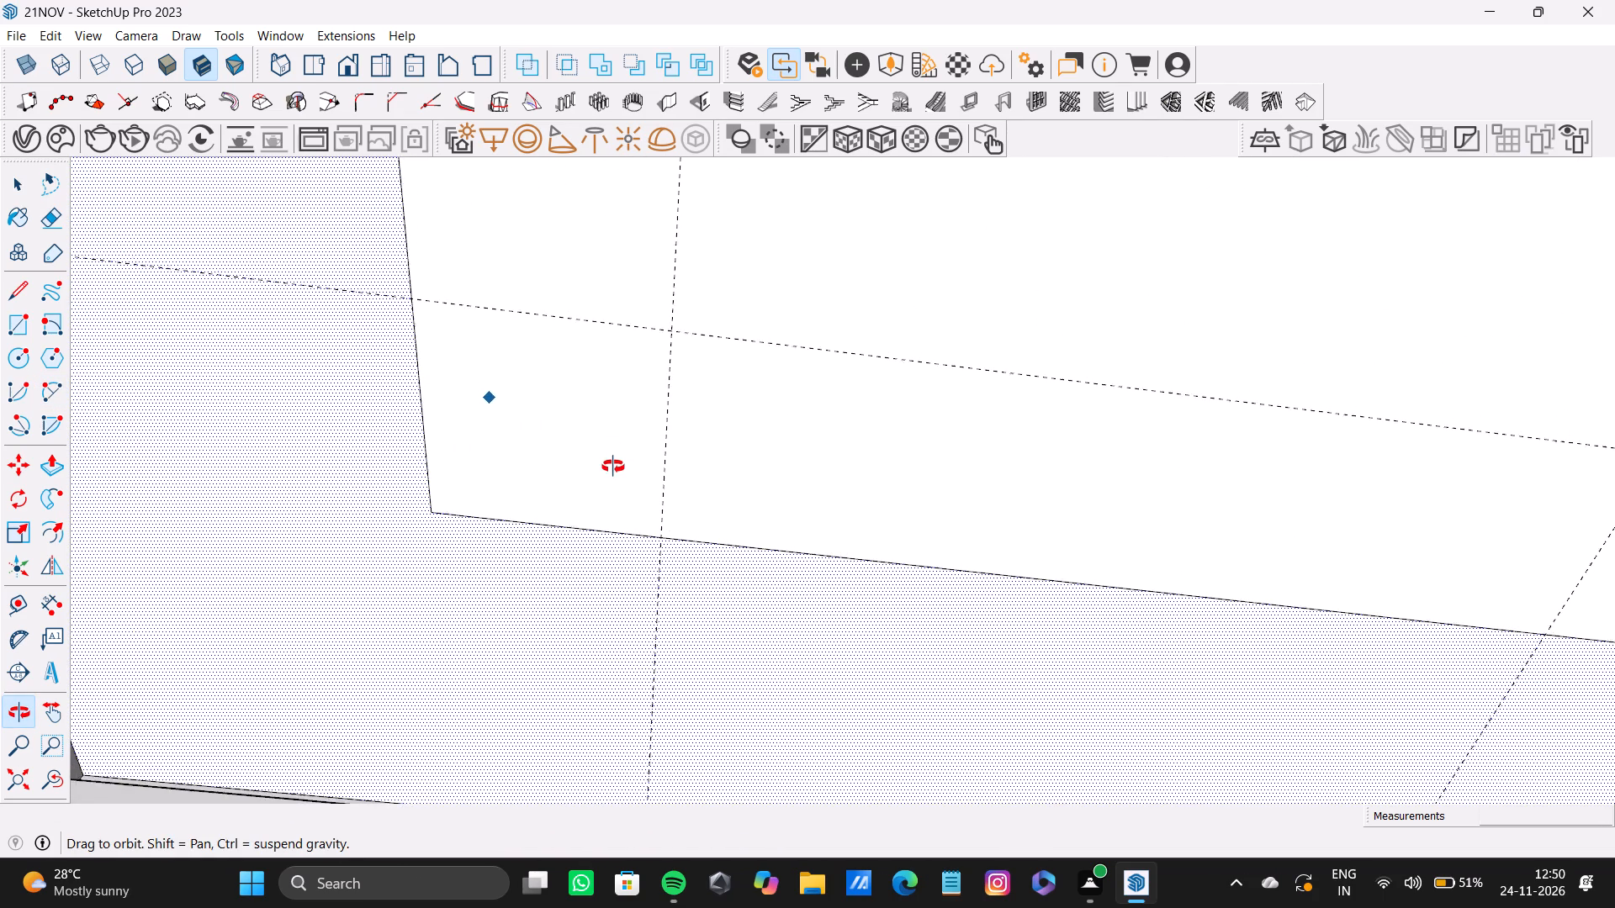
{"action": "middle_click_drag", "start_coordinate": [613, 467], "coordinate": [610, 486]}
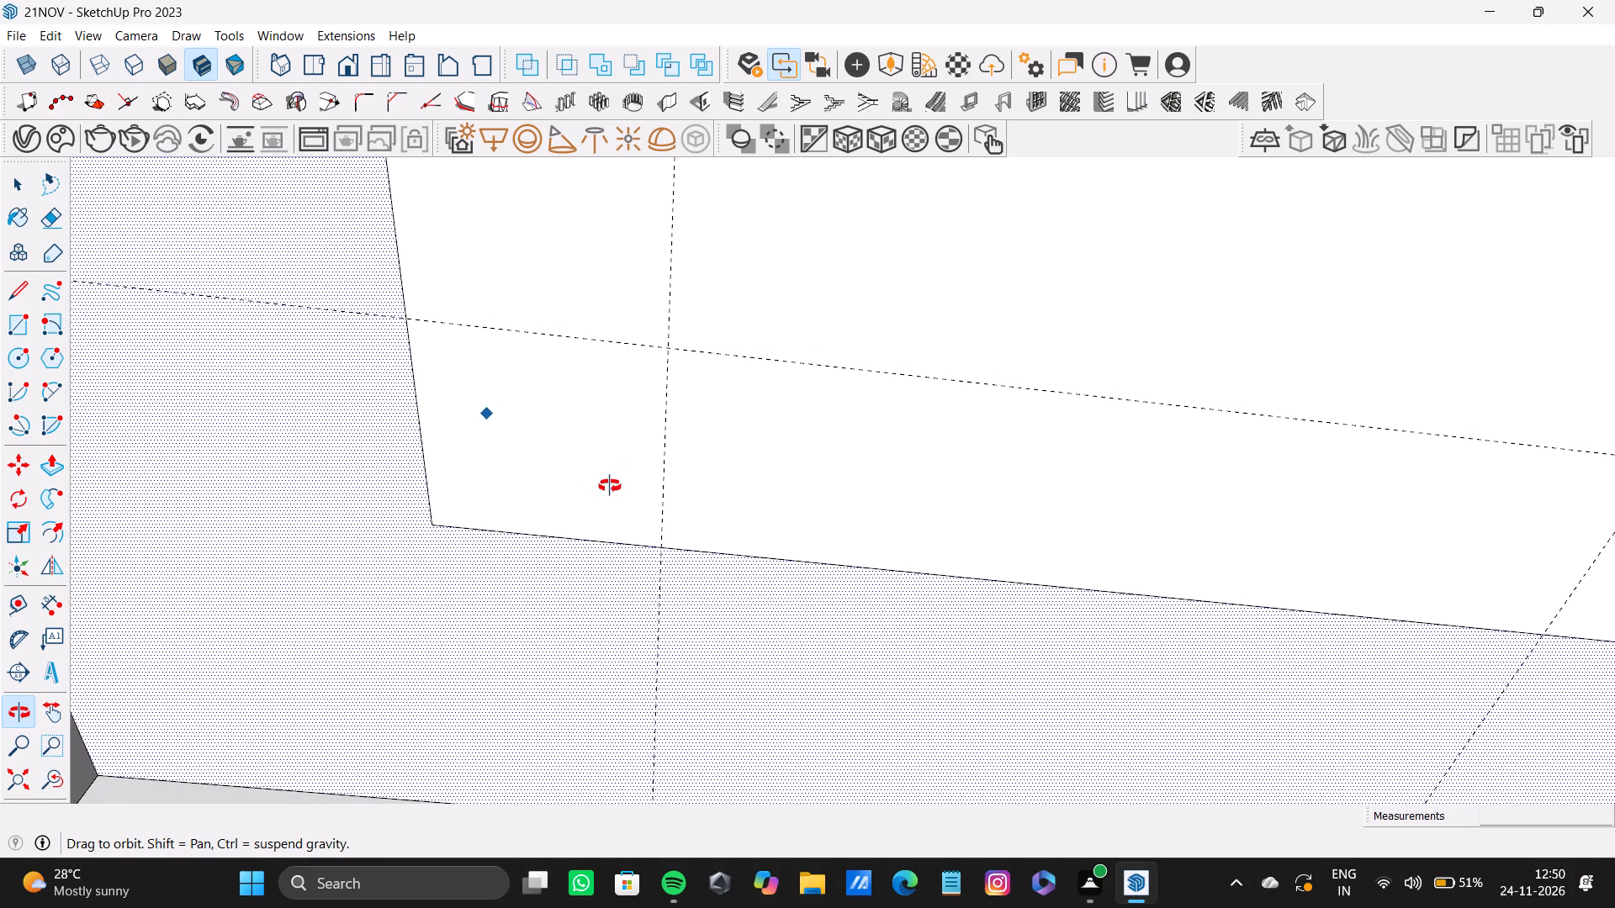
{"action": "middle_click_drag", "start_coordinate": [610, 486], "coordinate": [580, 508]}
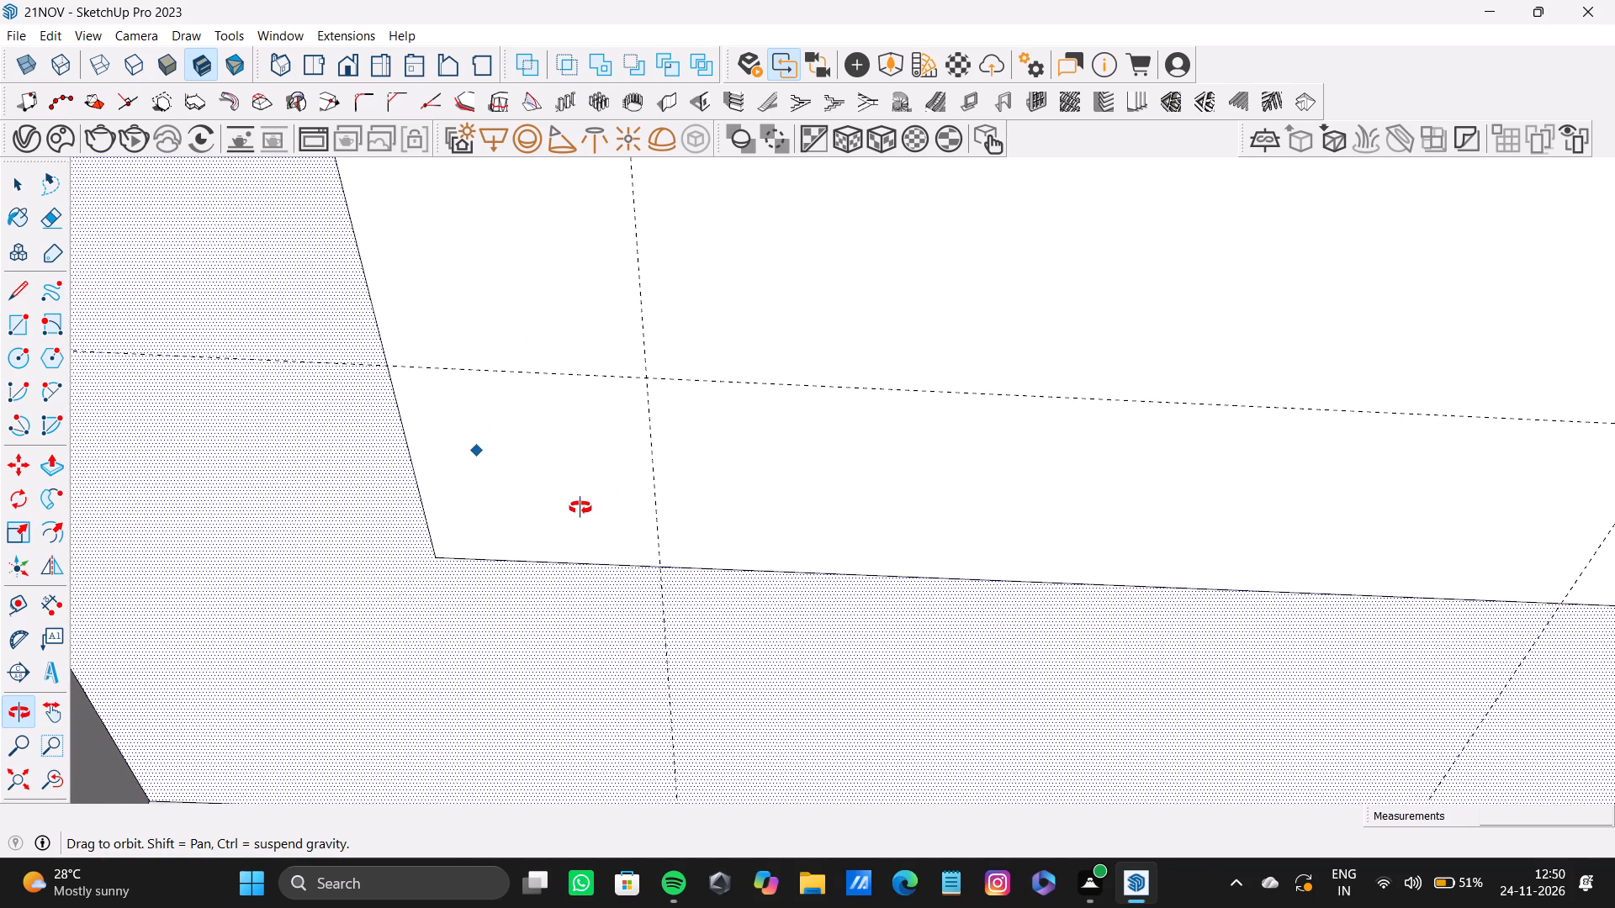
{"action": "middle_click_drag", "start_coordinate": [580, 508], "coordinate": [548, 549]}
{"action": "key", "text": "a"}
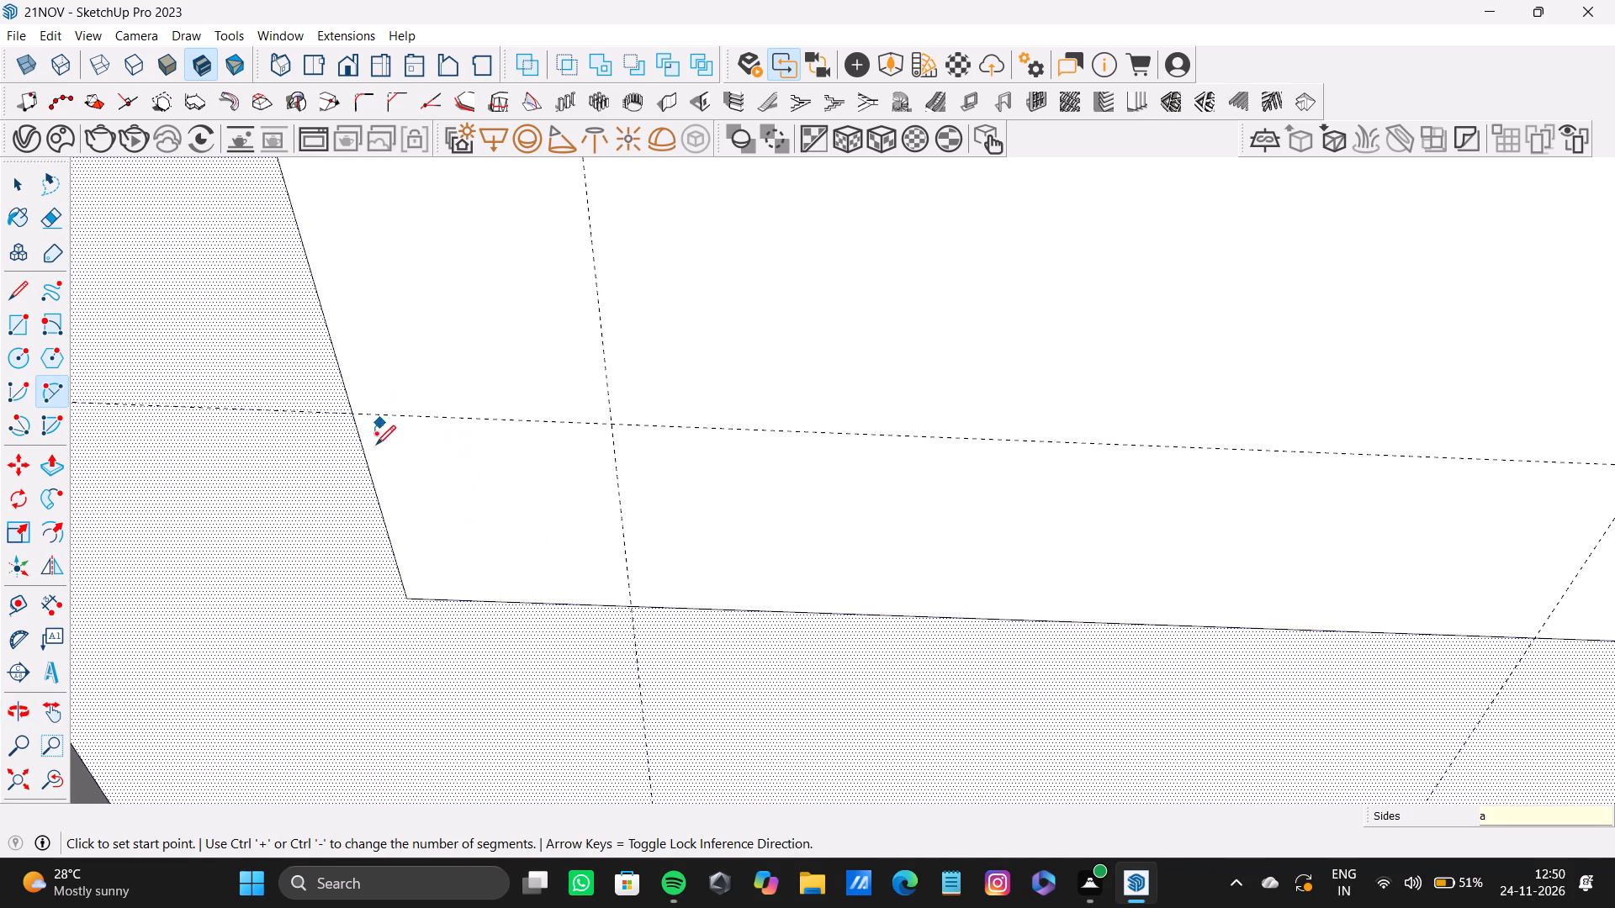
{"action": "scroll", "coordinate": [373, 455], "scroll_direction": "up", "scroll_amount": 4}
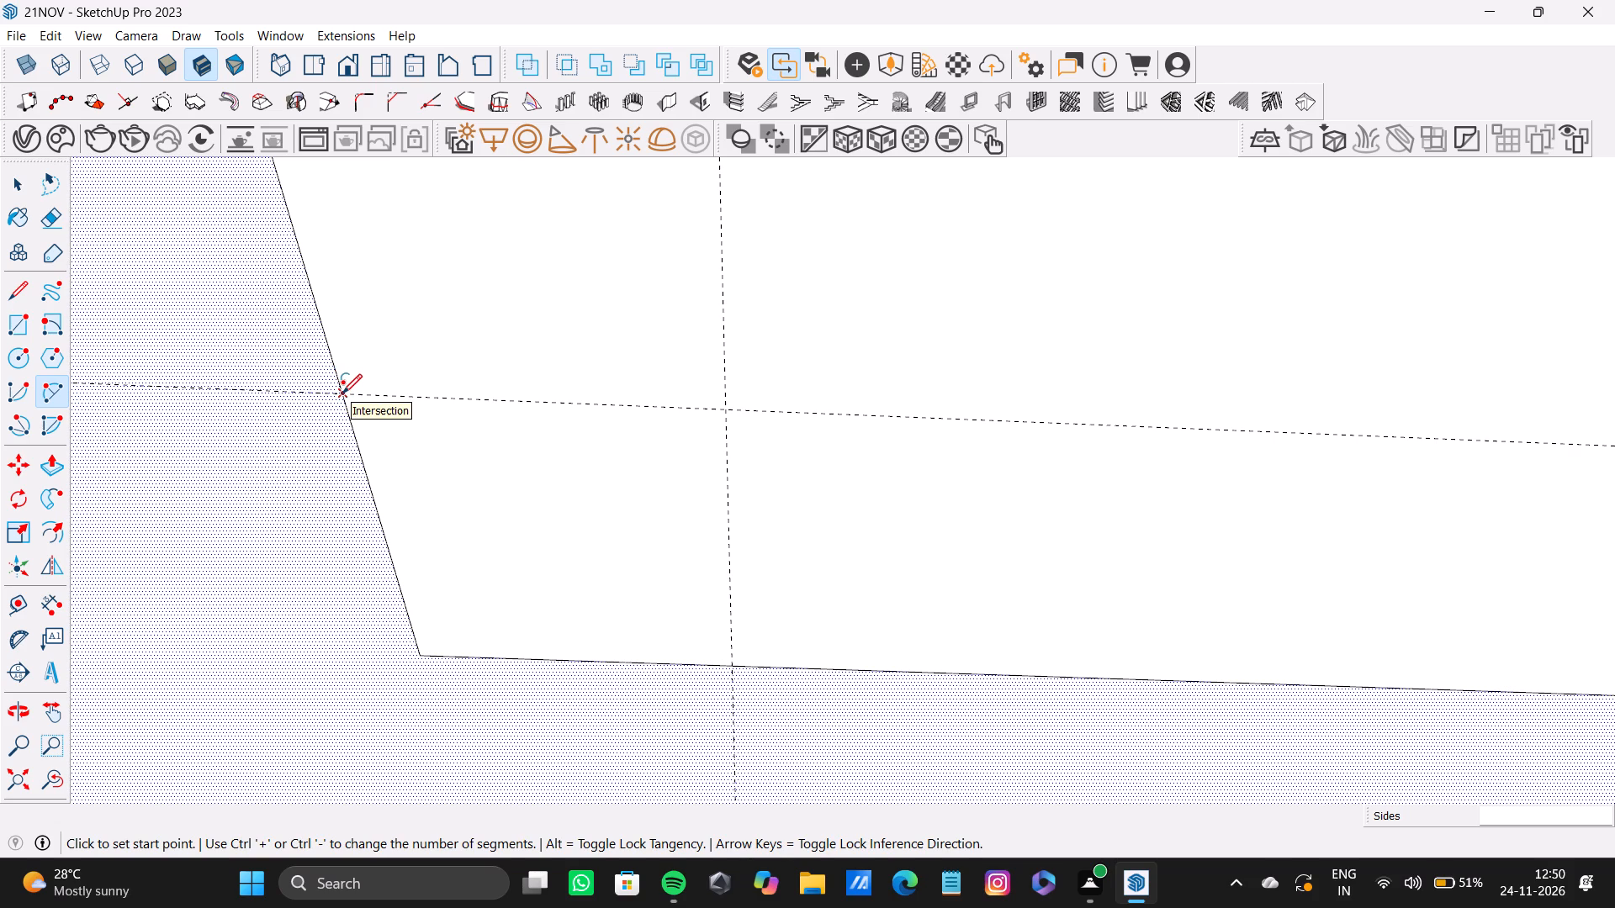
{"action": "left_click", "coordinate": [342, 393]}
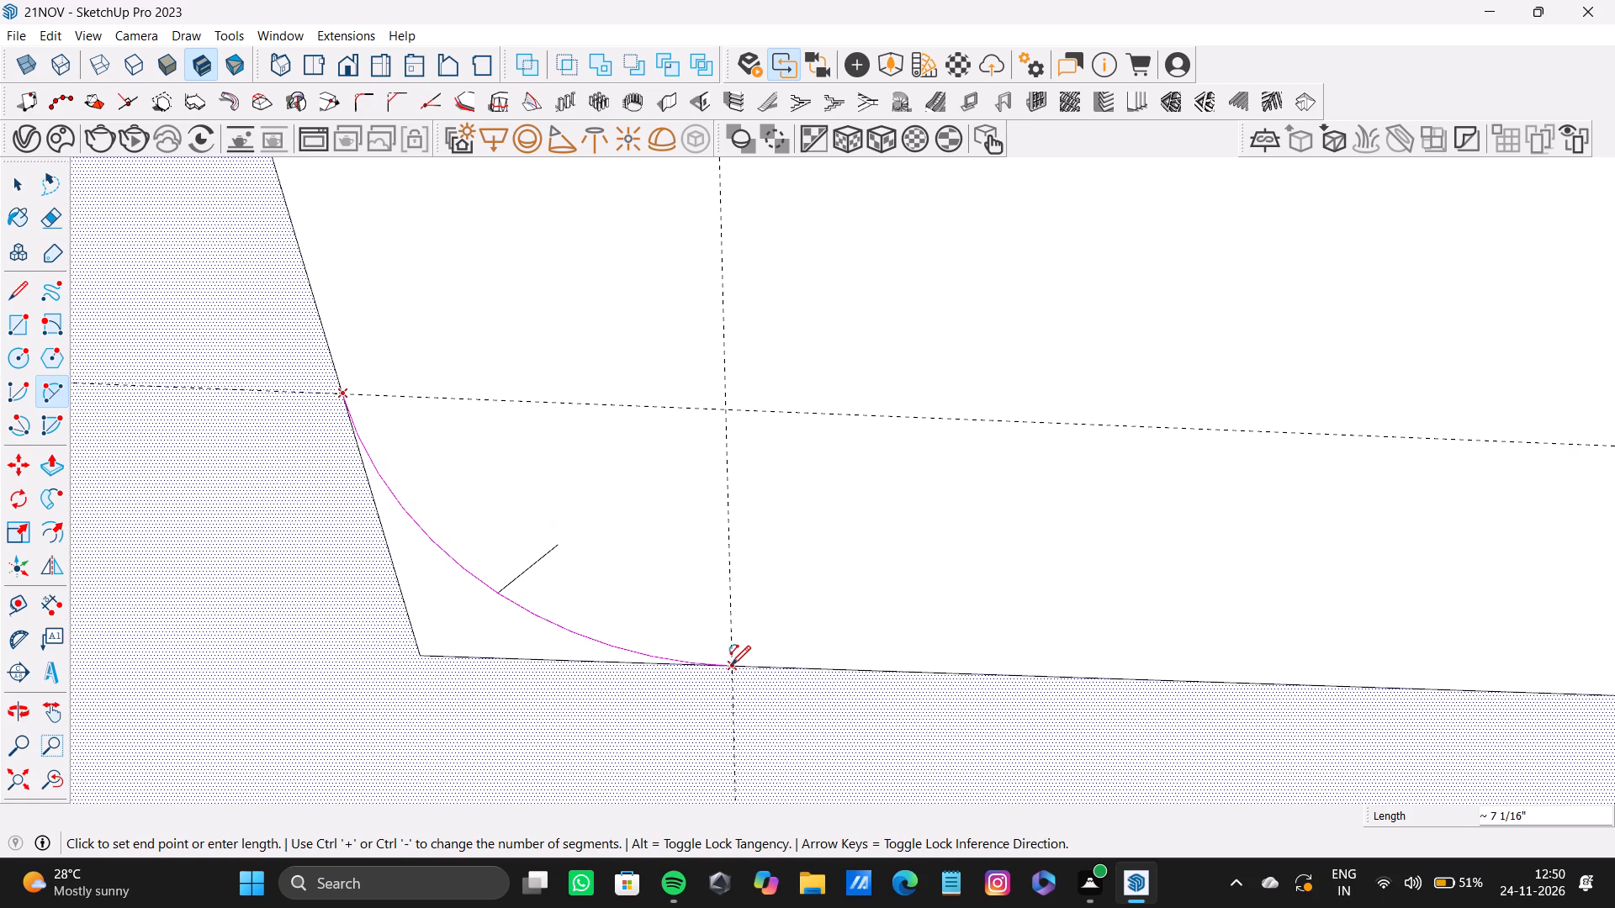
{"action": "left_click", "coordinate": [733, 665]}
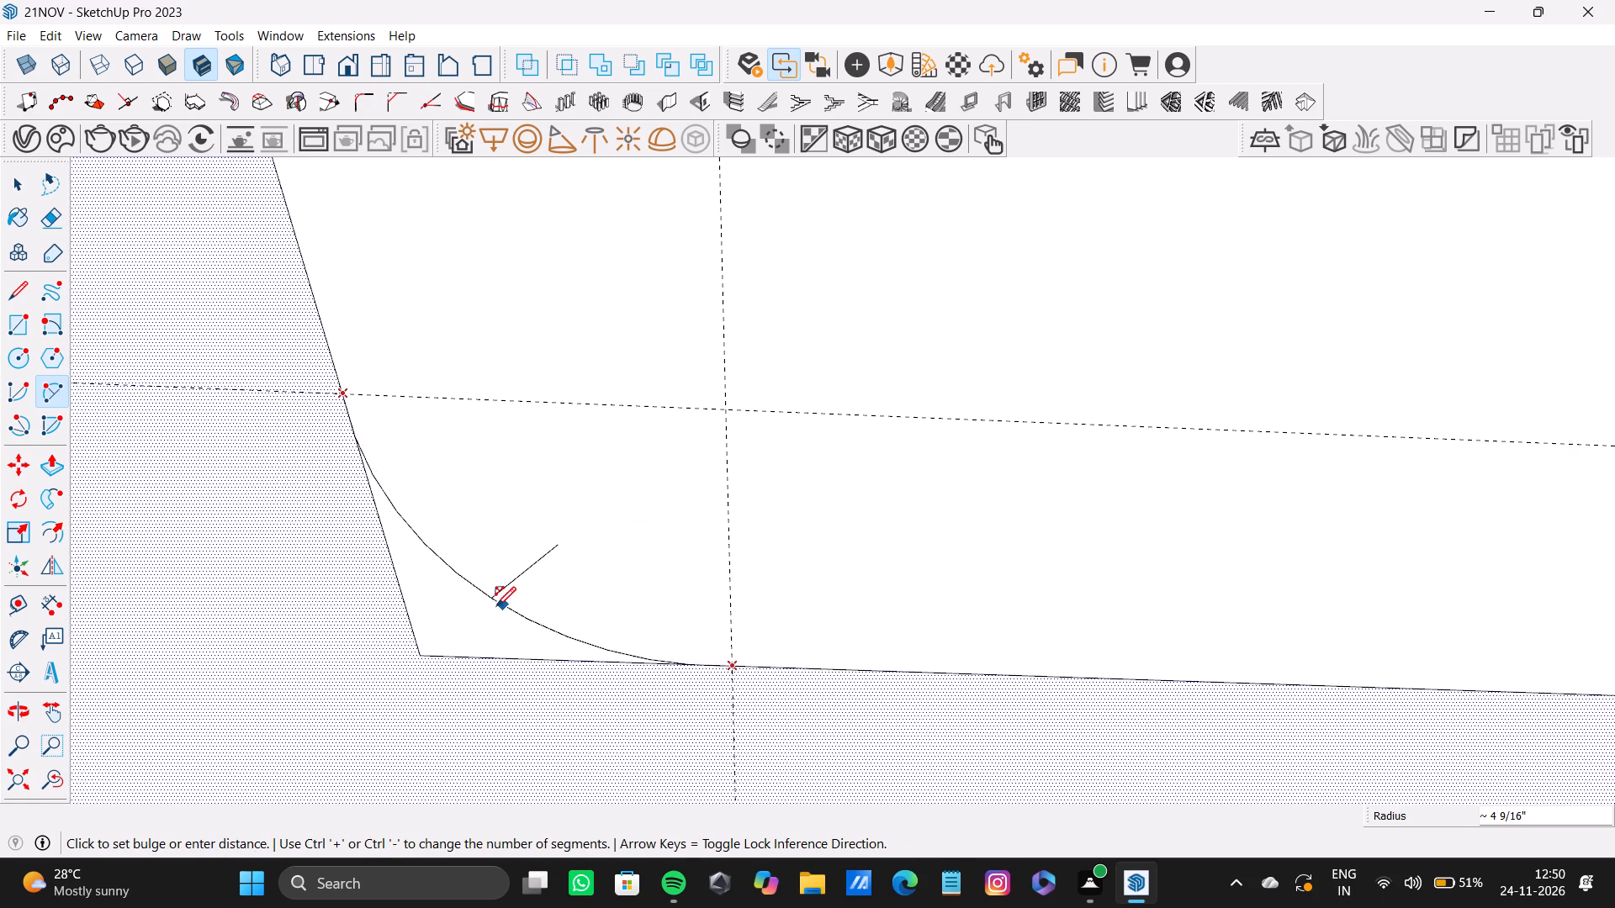
{"action": "left_click", "coordinate": [480, 580]}
Draw a tangent arc of 5" radius between the guide intersections at the larger ceiling rectangle's wardrobe and S-curve side corner.
{"action": "scroll", "coordinate": [524, 522], "scroll_direction": "down", "scroll_amount": 2}
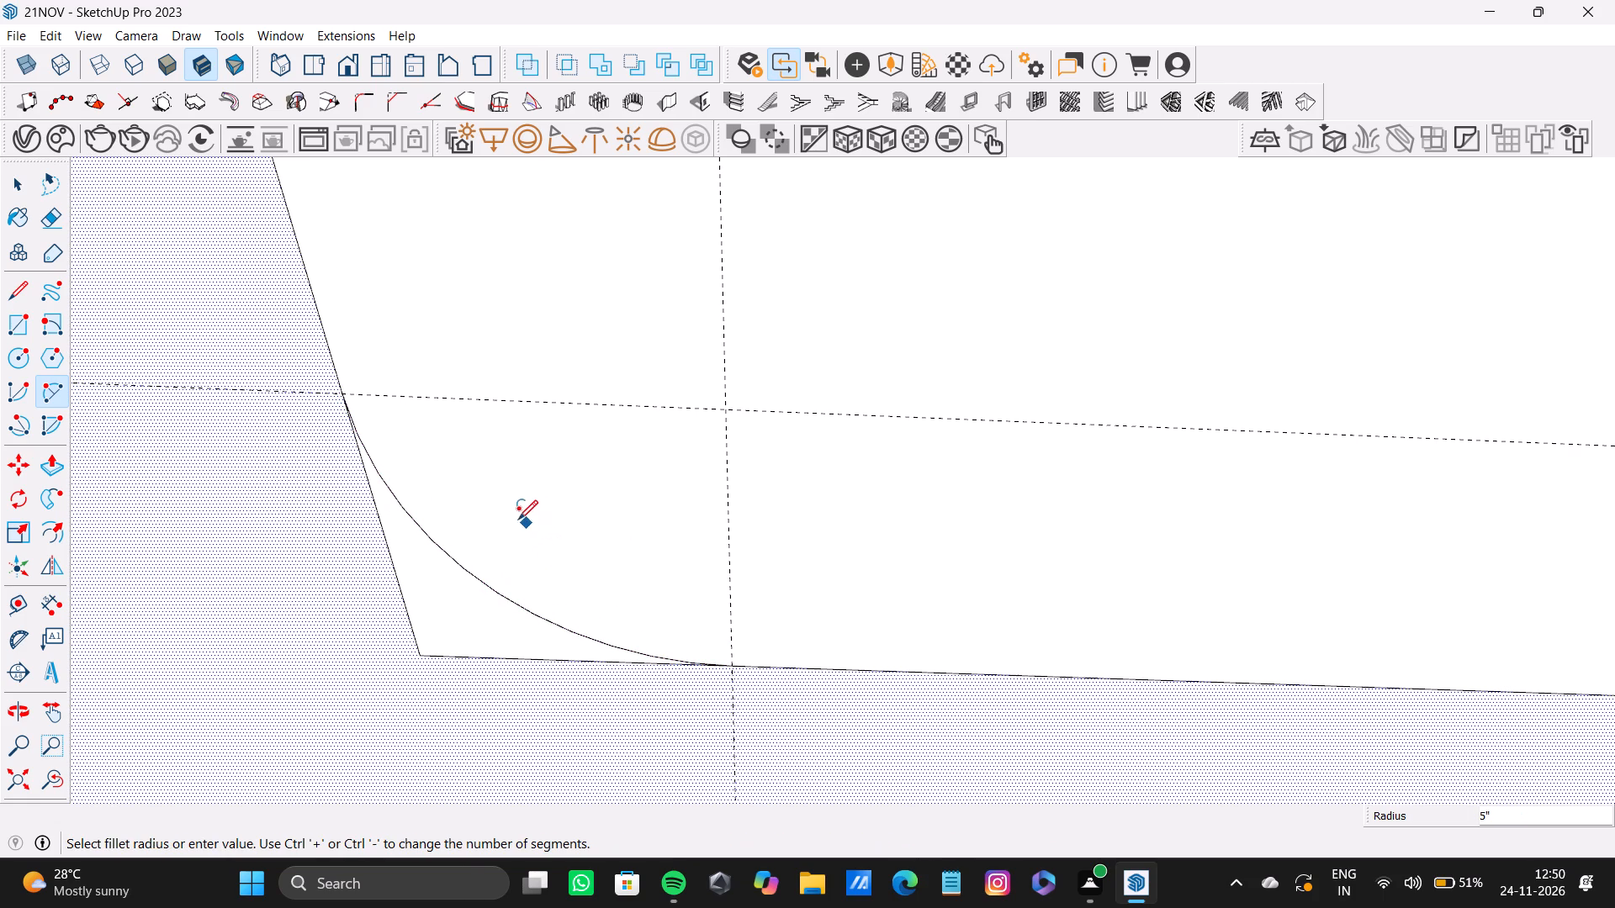
{"action": "scroll", "coordinate": [518, 520], "scroll_direction": "down", "scroll_amount": 15}
{"action": "middle_click_drag", "start_coordinate": [954, 561], "coordinate": [188, 499], "text": "shift"}
{"action": "scroll", "coordinate": [910, 636], "scroll_direction": "down", "scroll_amount": 4}
{"action": "middle_click_drag", "start_coordinate": [1029, 659], "coordinate": [739, 728], "text": "shift"}
{"action": "middle_click", "coordinate": [690, 700]}
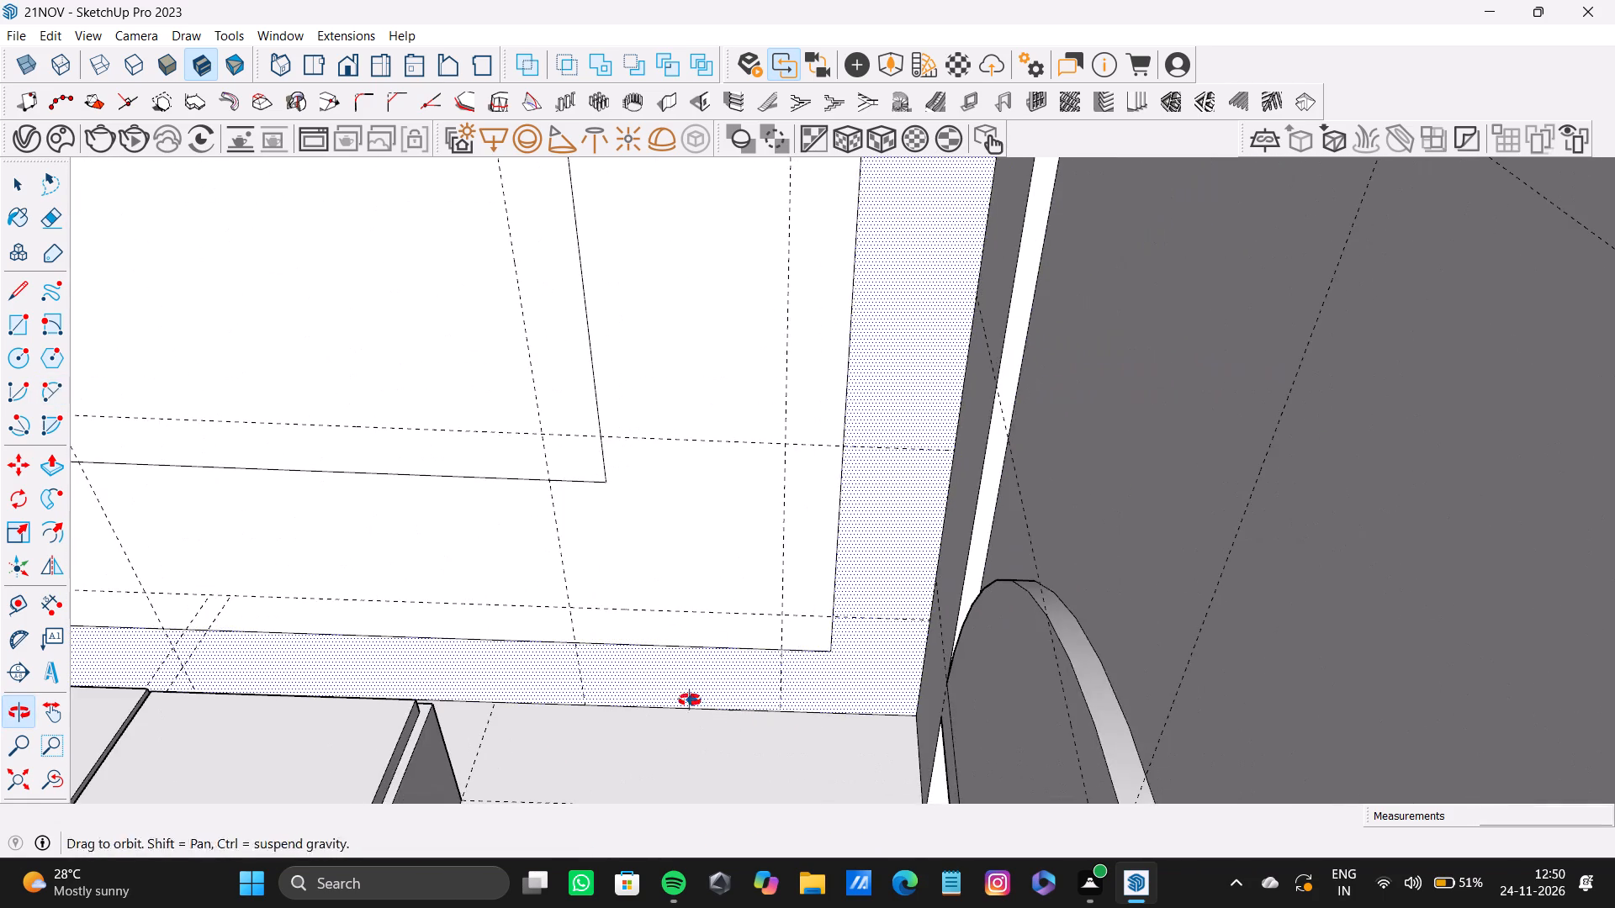
{"action": "scroll", "coordinate": [750, 615], "scroll_direction": "up", "scroll_amount": 8}
{"action": "middle_click_drag", "start_coordinate": [816, 671], "coordinate": [788, 626]}
{"action": "scroll", "coordinate": [814, 719], "scroll_direction": "up", "scroll_amount": 3}
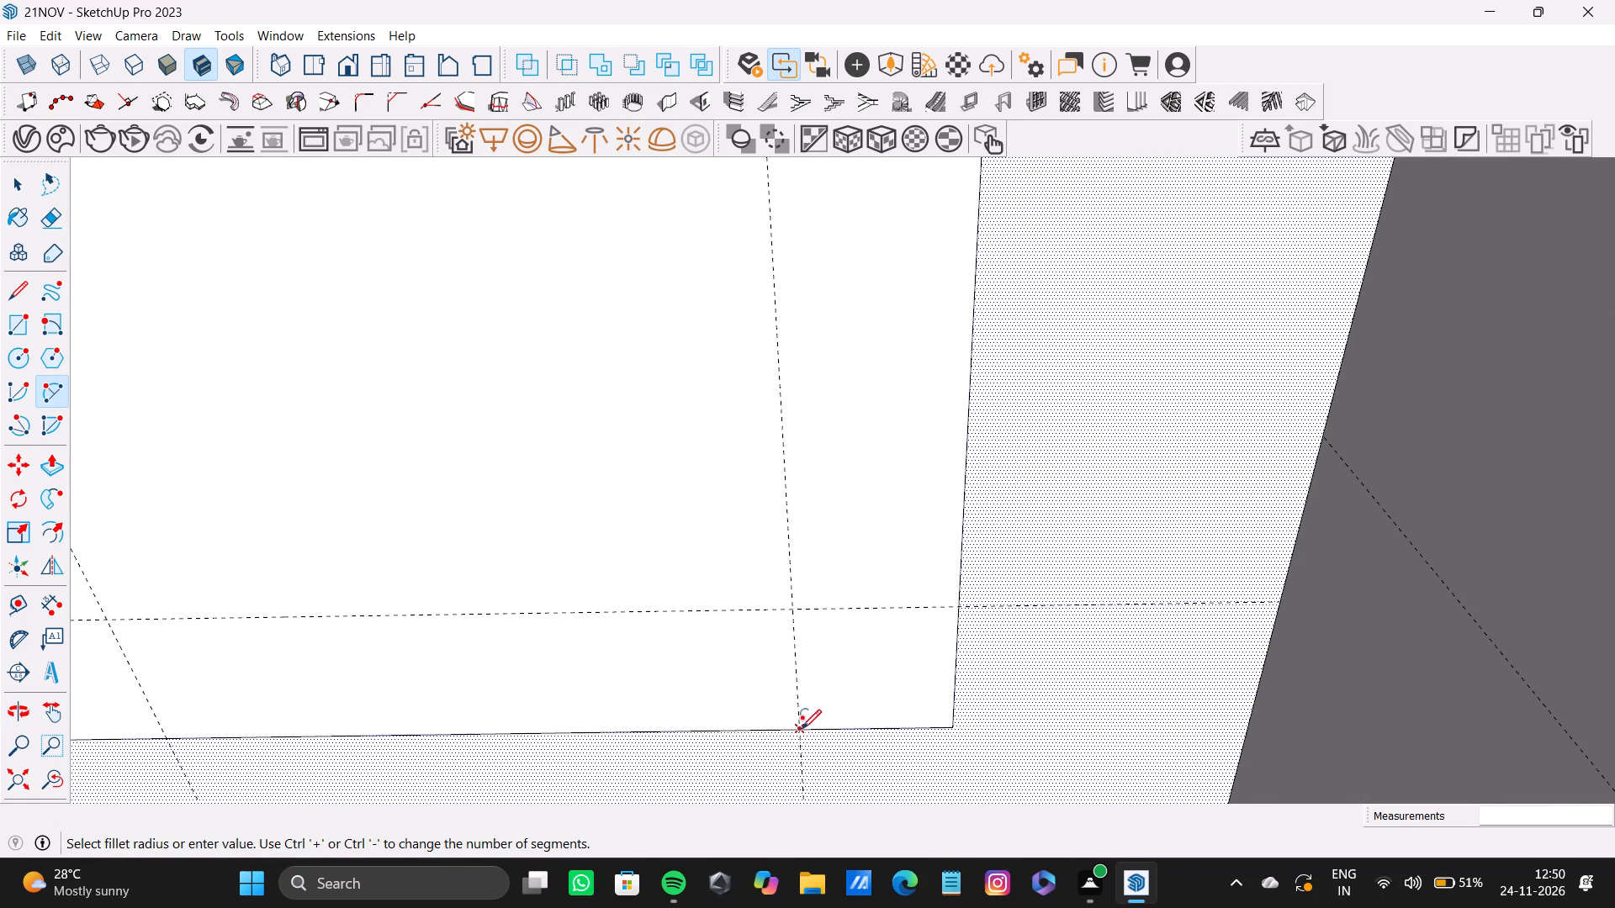
{"action": "left_click_drag", "start_coordinate": [802, 729], "coordinate": [818, 726]}
{"action": "left_click", "coordinate": [957, 604]}
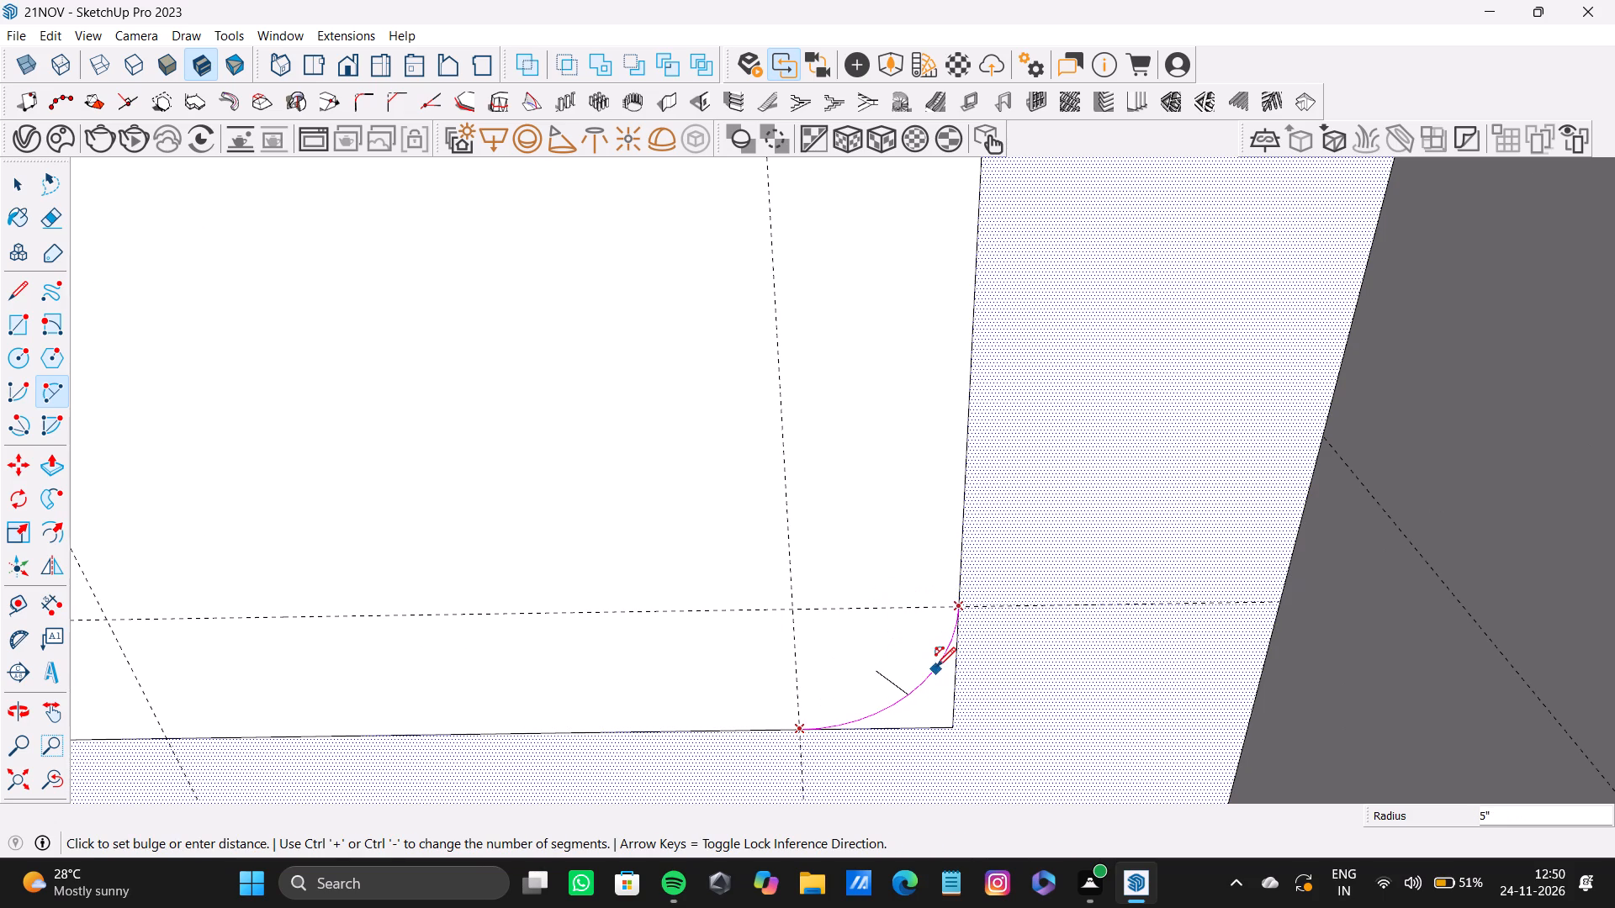
{"action": "left_click", "coordinate": [936, 667]}
Draw a tangent arc between the guide intersections at the larger ceiling rectangle's open front and S-curve side corner.
{"action": "scroll", "coordinate": [739, 519], "scroll_direction": "down", "scroll_amount": 12}
{"action": "middle_click_drag", "start_coordinate": [760, 346], "coordinate": [928, 731], "text": "shift"}
{"action": "scroll", "coordinate": [860, 445], "scroll_direction": "down", "scroll_amount": 5}
{"action": "middle_click_drag", "start_coordinate": [868, 427], "coordinate": [886, 607], "text": "shift"}
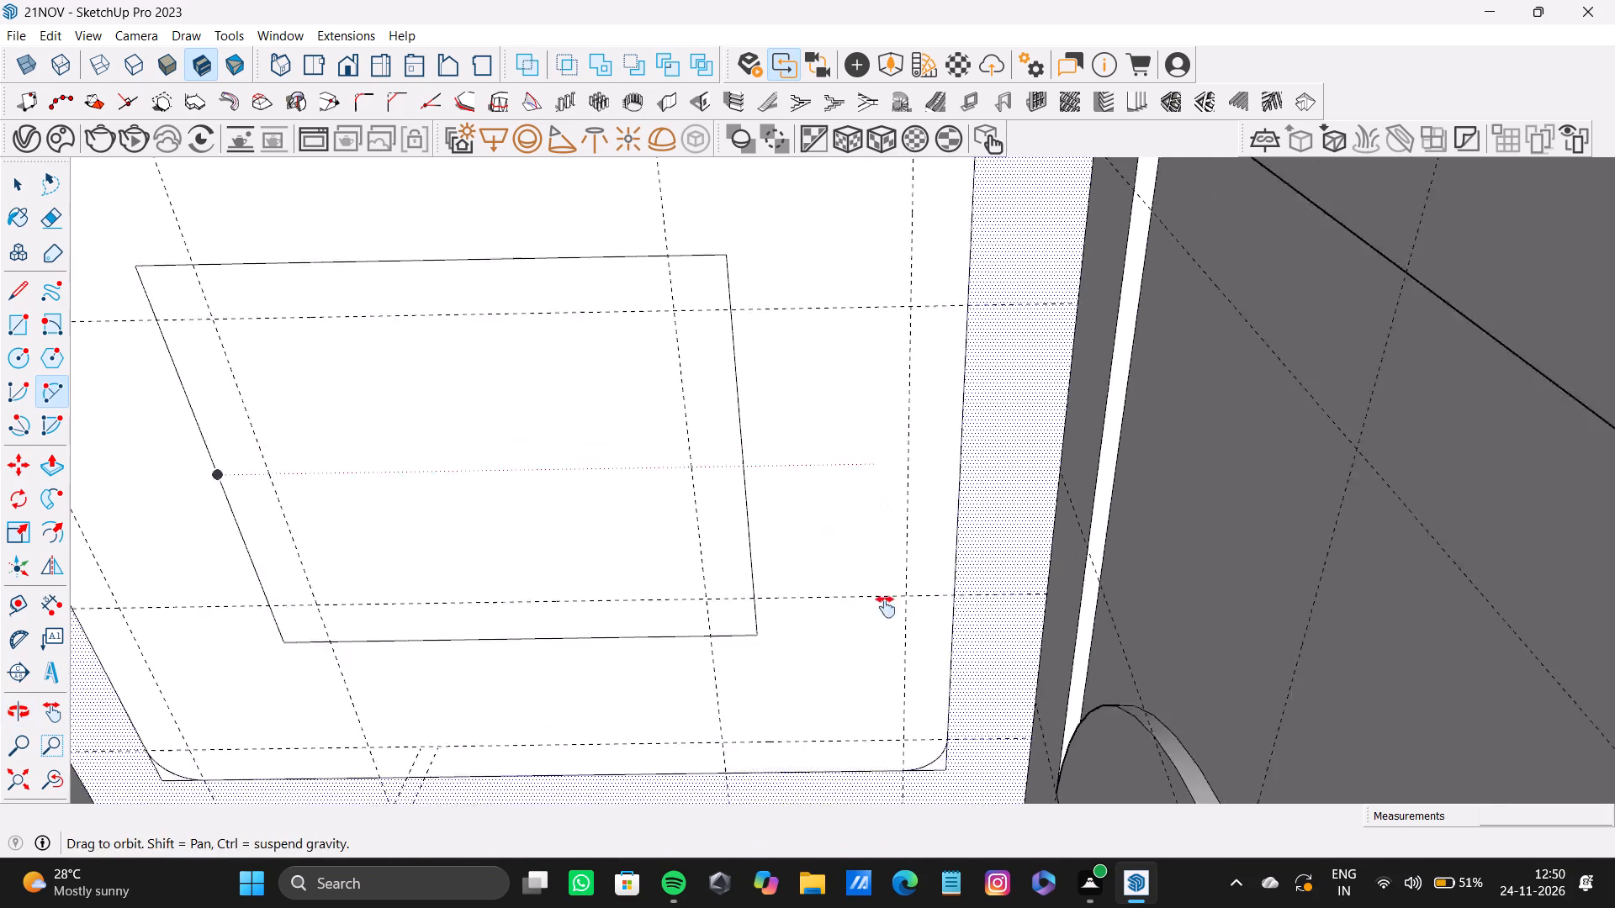
{"action": "middle_click_drag", "start_coordinate": [886, 607], "coordinate": [882, 641], "text": "shift"}
{"action": "scroll", "coordinate": [940, 357], "scroll_direction": "up", "scroll_amount": 4}
{"action": "middle_click_drag", "start_coordinate": [921, 279], "coordinate": [814, 515], "text": "shift"}
{"action": "scroll", "coordinate": [807, 387], "scroll_direction": "up", "scroll_amount": 3}
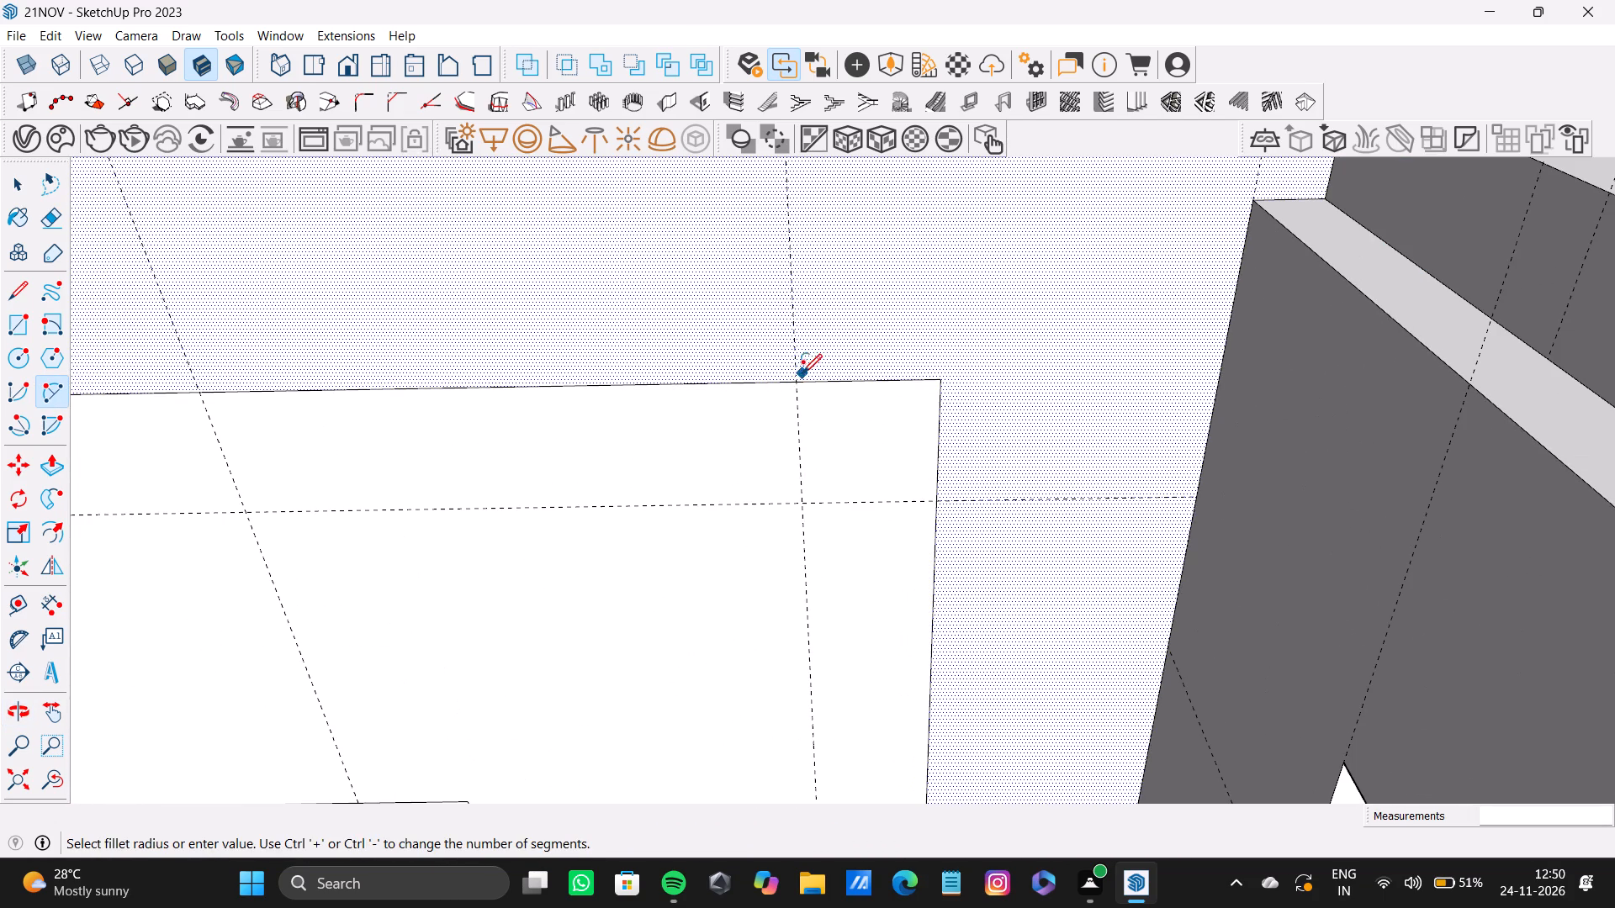
{"action": "left_click", "coordinate": [799, 384]}
{"action": "left_click", "coordinate": [933, 501]}
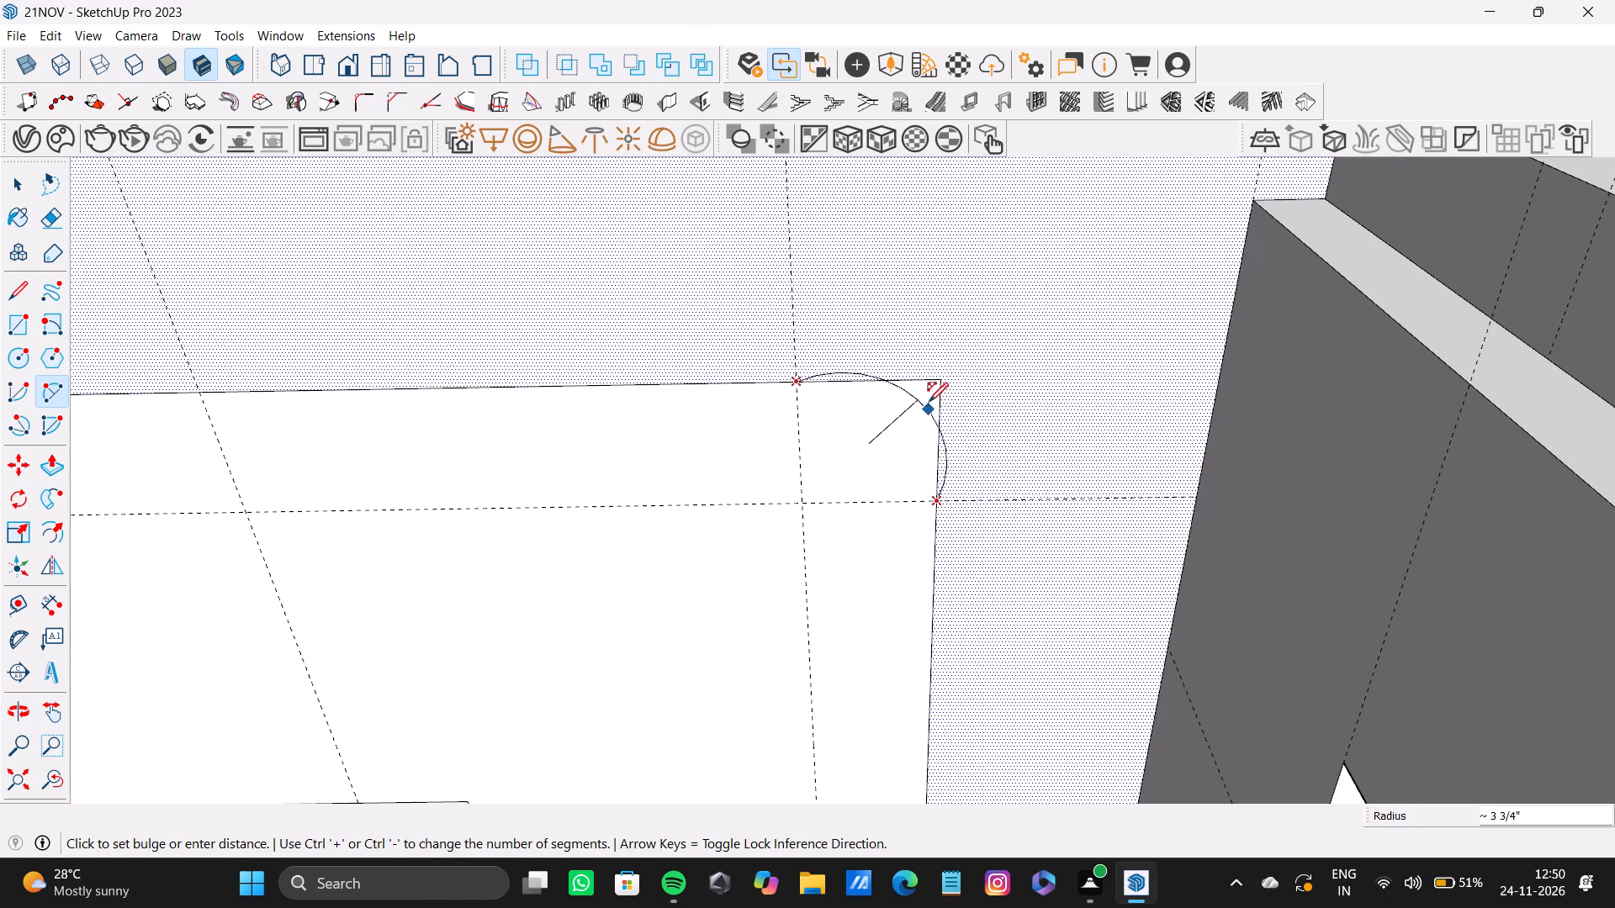
{"action": "left_click", "coordinate": [905, 417]}
Round a corner of the central ceiling rectangle with an arc between its 5" guide intersections.
{"action": "scroll", "coordinate": [738, 464], "scroll_direction": "down", "scroll_amount": 9}
{"action": "middle_click_drag", "start_coordinate": [733, 499], "coordinate": [897, 420], "text": "shift"}
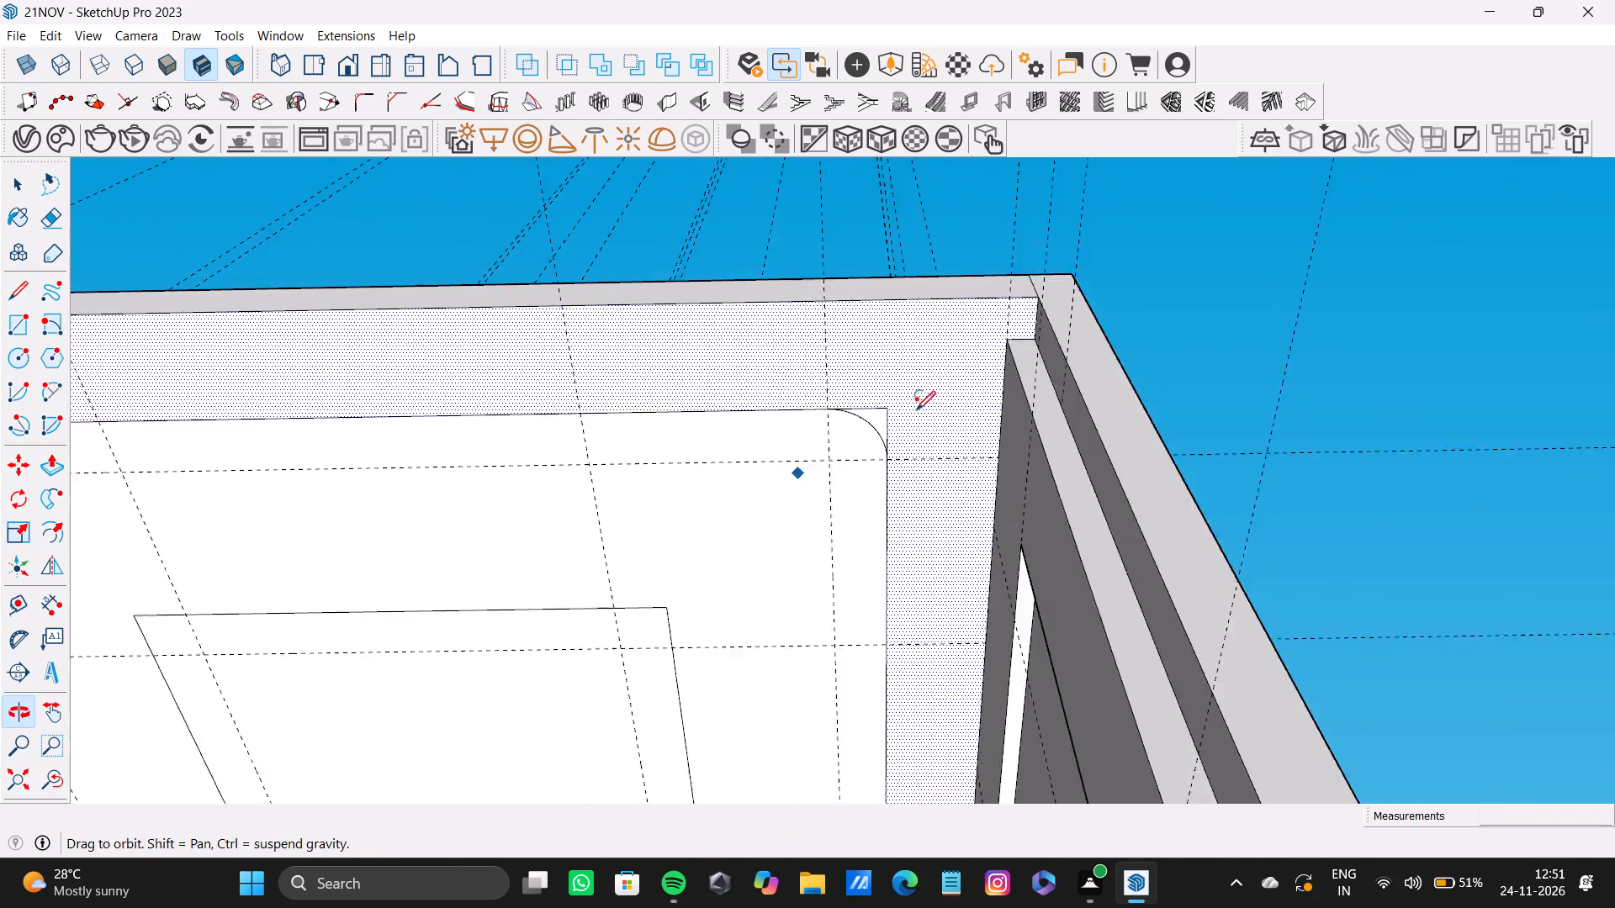
{"action": "scroll", "coordinate": [377, 655], "scroll_direction": "up", "scroll_amount": 4}
{"action": "middle_click", "coordinate": [377, 647], "text": "shift"}
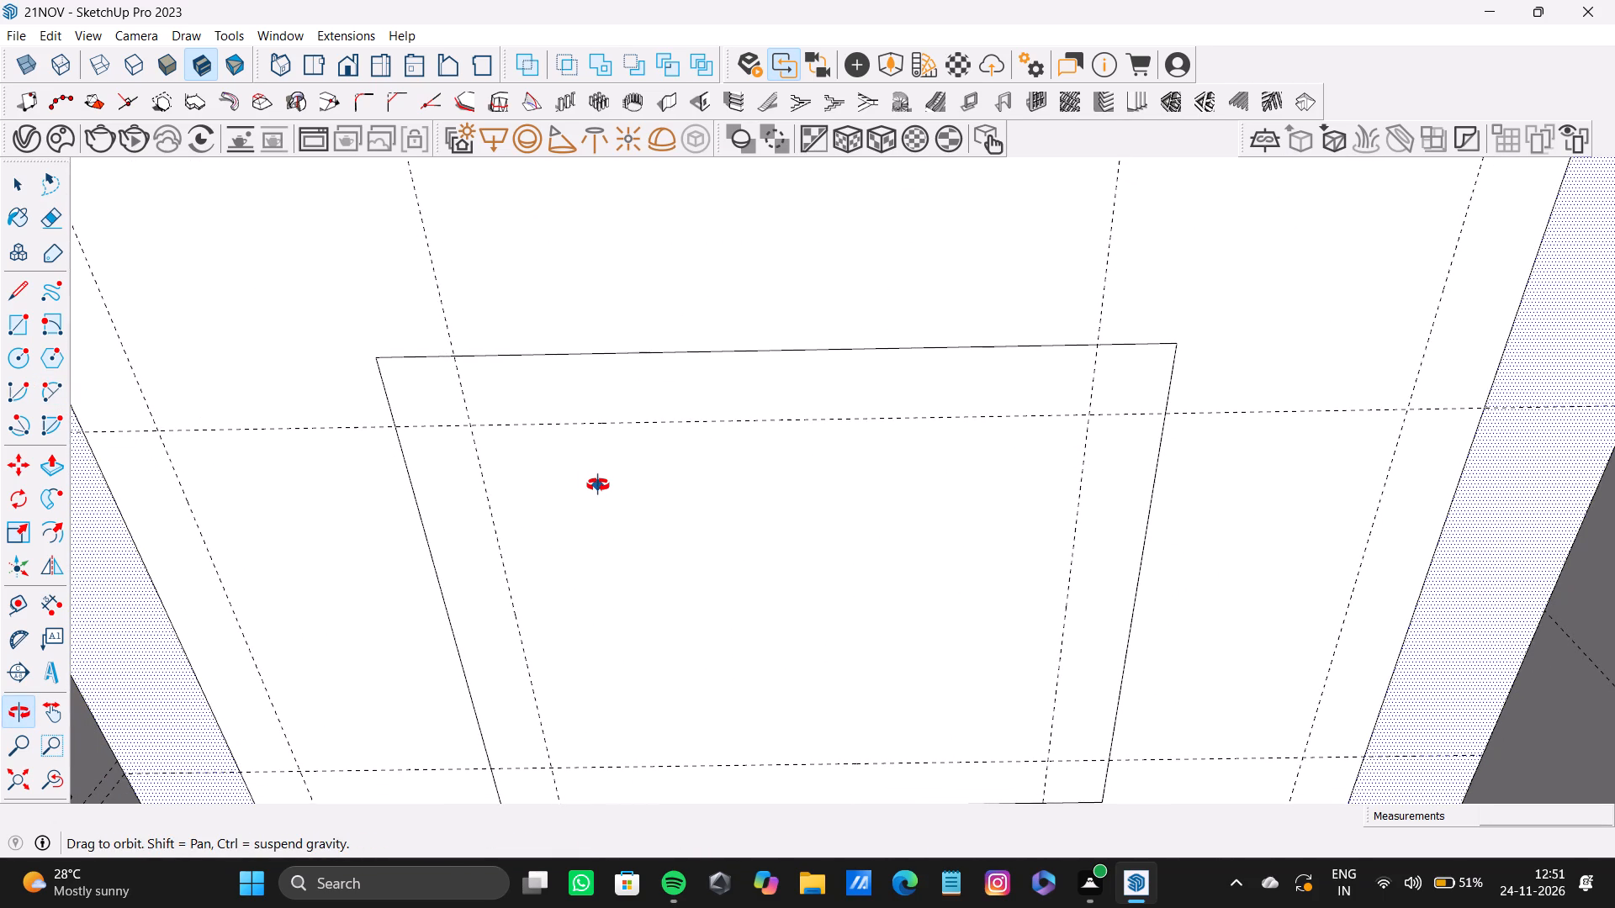
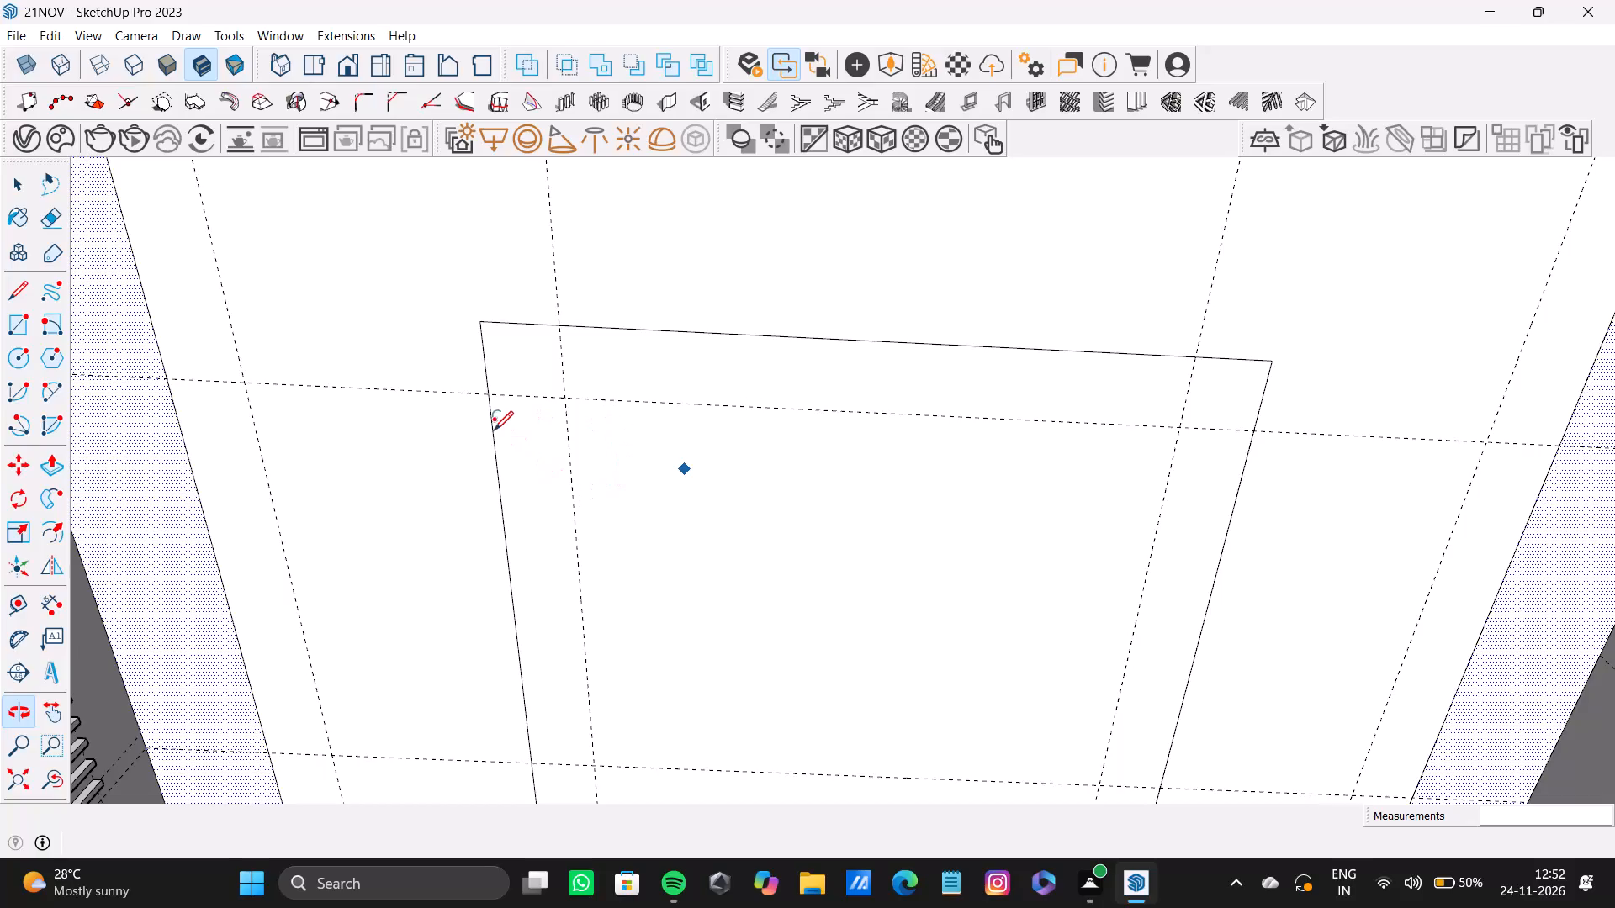
Draw a tangent arc of 5" radius between the guide intersections at the central ceiling rectangle's open front and slatted-panel corner.
{"action": "scroll", "coordinate": [494, 414], "scroll_direction": "up", "scroll_amount": 4}
{"action": "left_click", "coordinate": [487, 390]}
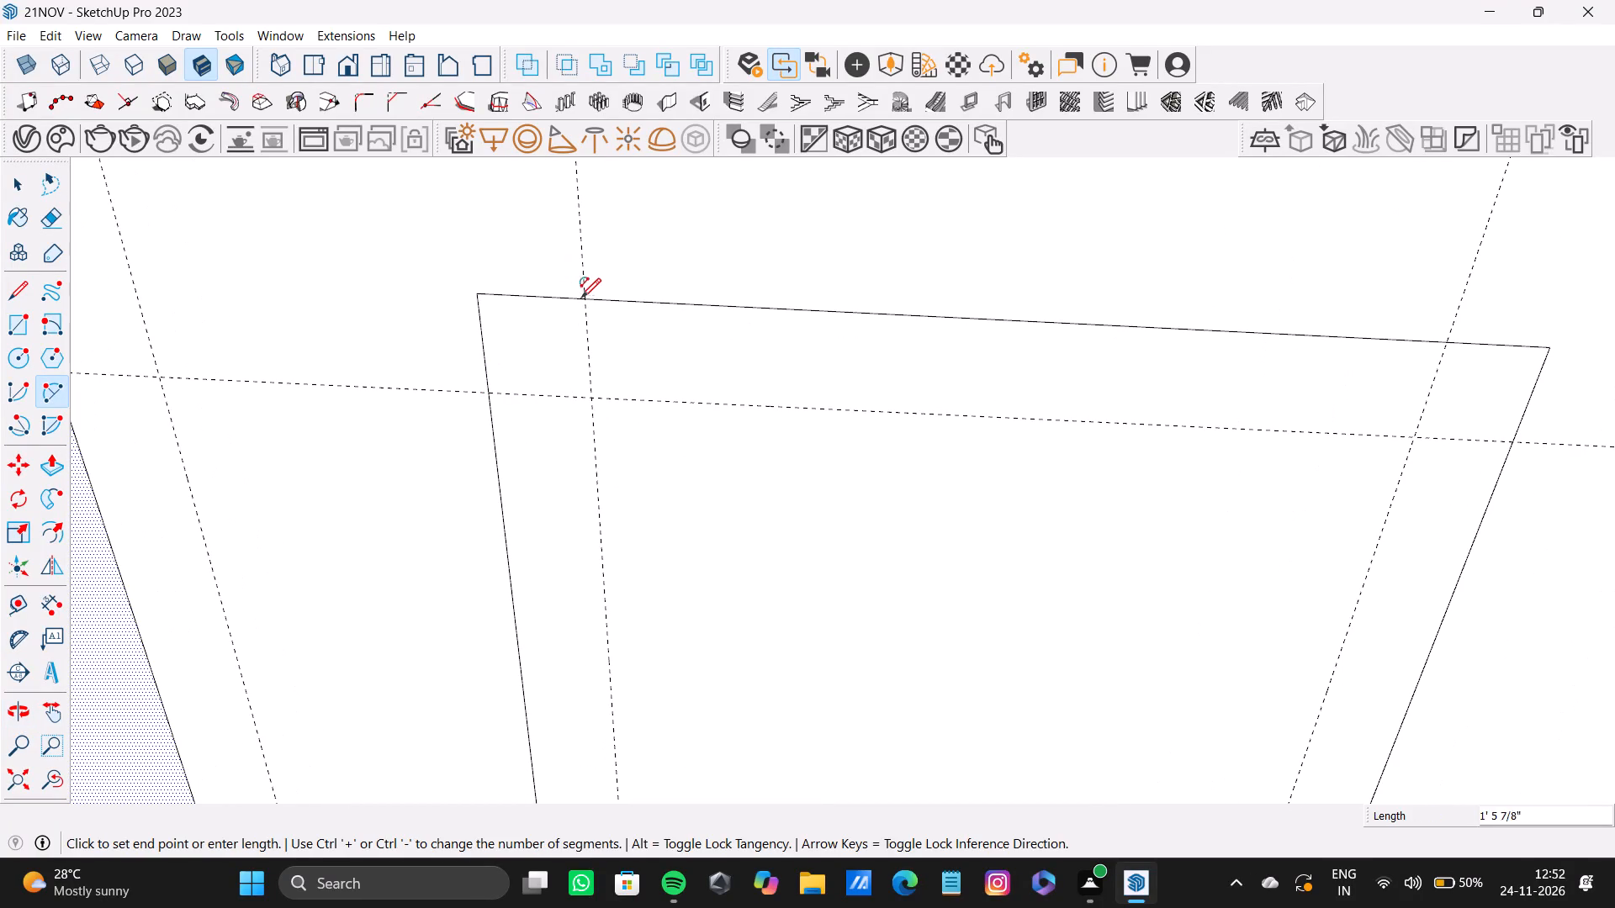
{"action": "left_click", "coordinate": [588, 304]}
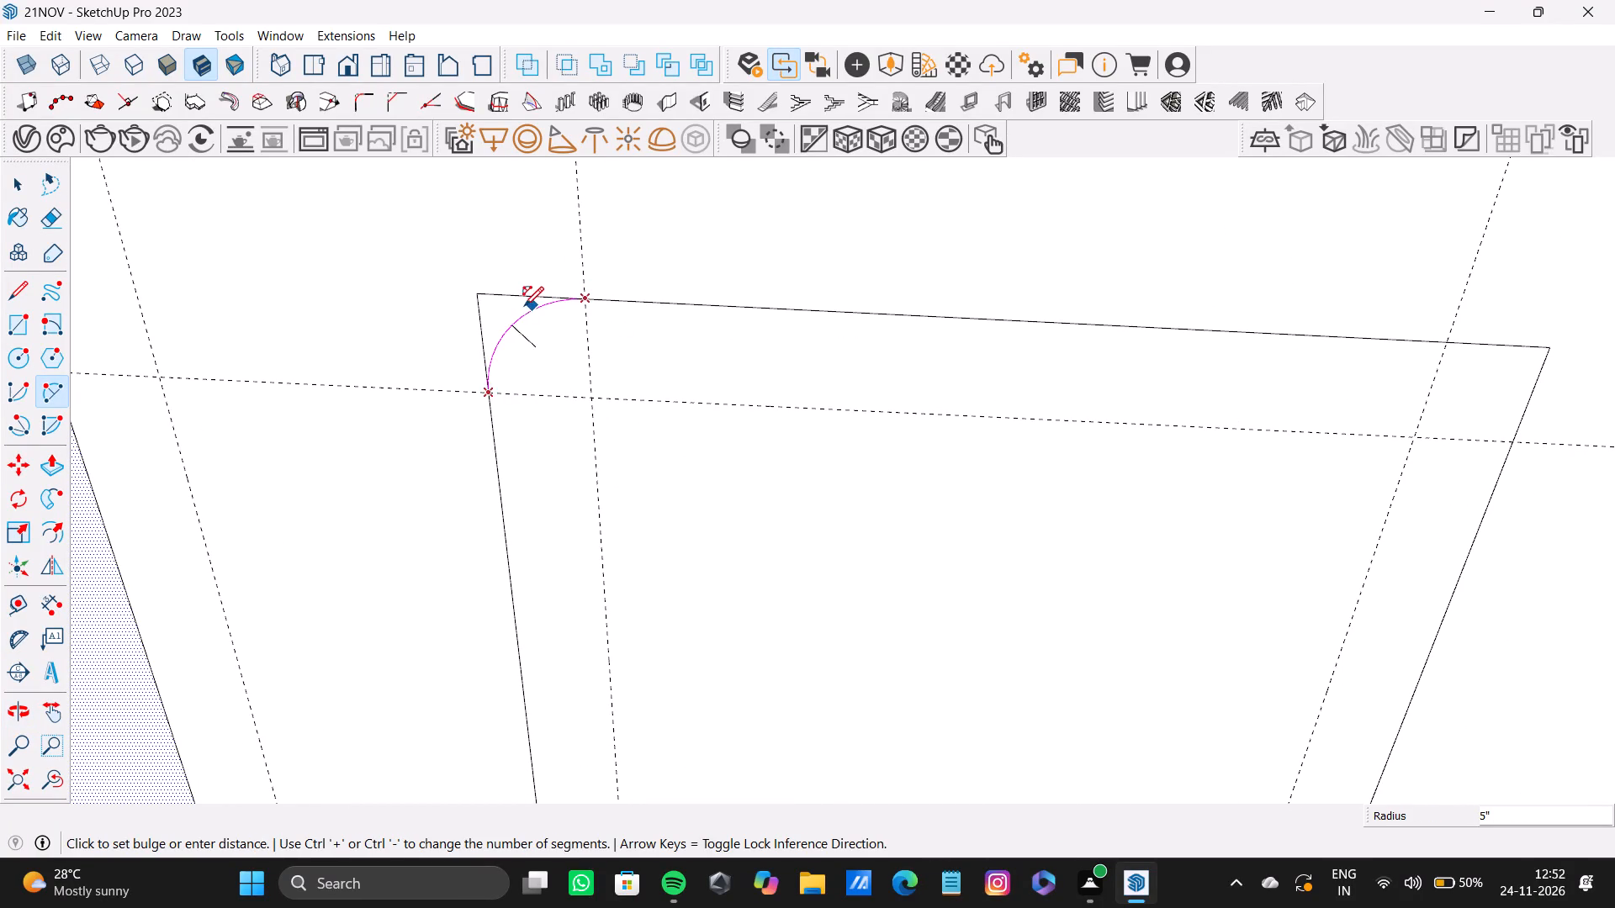
{"action": "left_click", "coordinate": [524, 306]}
Draw a tangent arc between the guide intersections at the central ceiling rectangle's slatted-panel and wardrobe corner.
{"action": "scroll", "coordinate": [619, 460], "scroll_direction": "down", "scroll_amount": 10}
{"action": "middle_click_drag", "start_coordinate": [731, 593], "coordinate": [702, 462]}
{"action": "scroll", "coordinate": [583, 560], "scroll_direction": "up", "scroll_amount": 3}
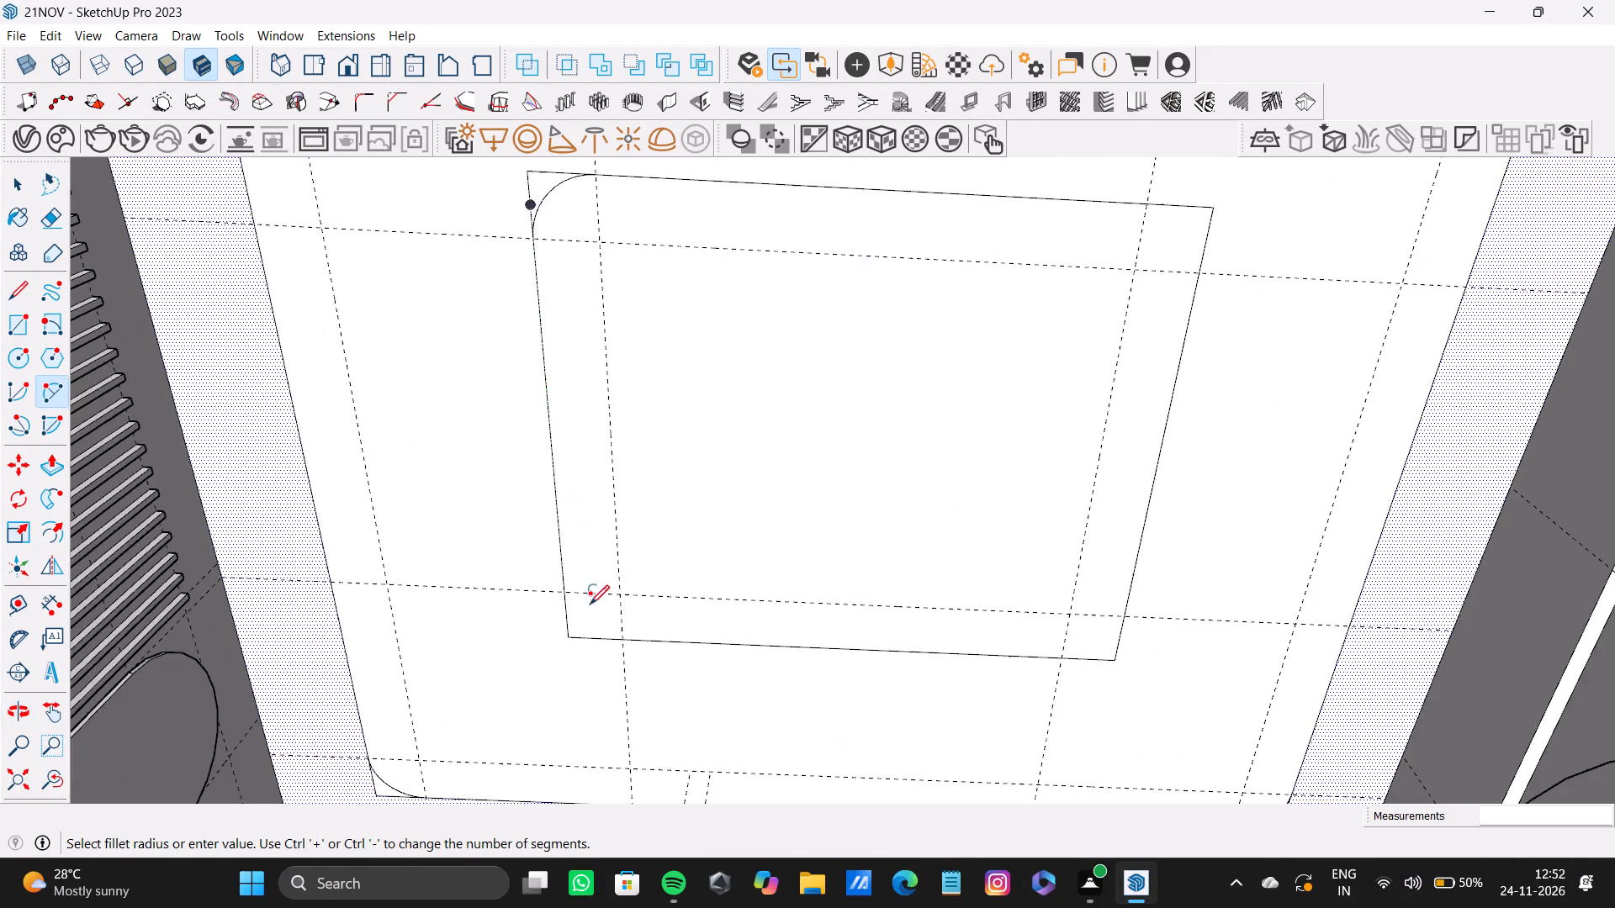
{"action": "scroll", "coordinate": [590, 604], "scroll_direction": "up", "scroll_amount": 3}
{"action": "left_click", "coordinate": [553, 583]}
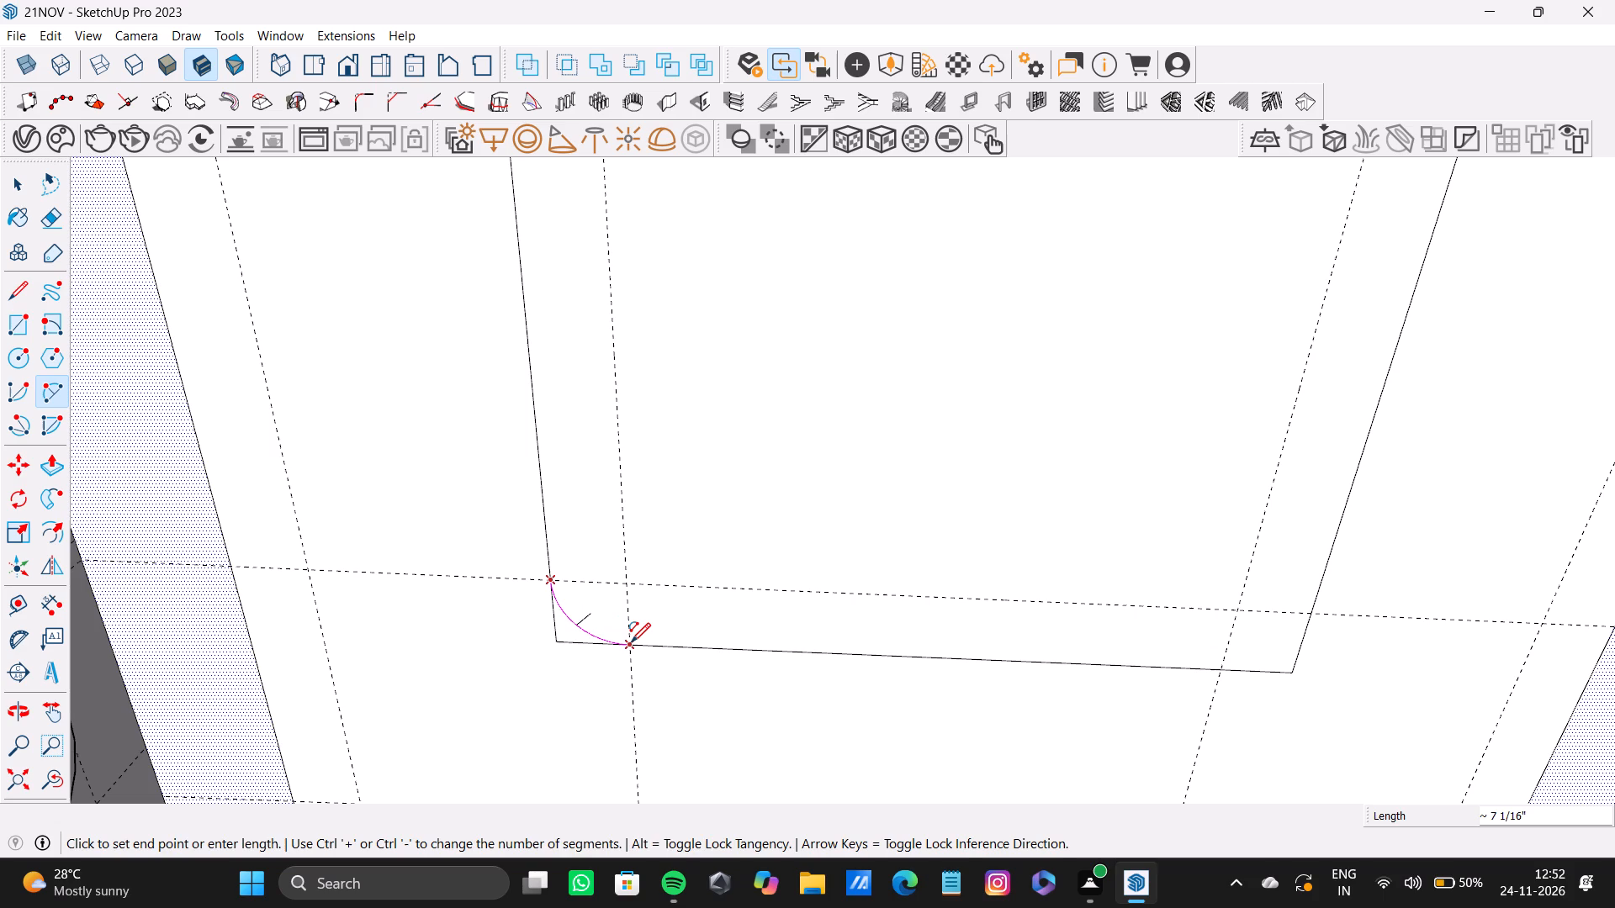
{"action": "left_click", "coordinate": [631, 642]}
{"action": "left_click", "coordinate": [587, 634]}
Draw an arc between the guide intersections at the central ceiling rectangle's wardrobe and S-curve side corner, bulging toward the corner.
{"action": "scroll", "coordinate": [955, 709], "scroll_direction": "down", "scroll_amount": 4}
{"action": "middle_click_drag", "start_coordinate": [1062, 707], "coordinate": [917, 693], "text": "shift"}
{"action": "scroll", "coordinate": [949, 661], "scroll_direction": "up", "scroll_amount": 6}
{"action": "left_click_drag", "start_coordinate": [1018, 677], "coordinate": [1027, 673]}
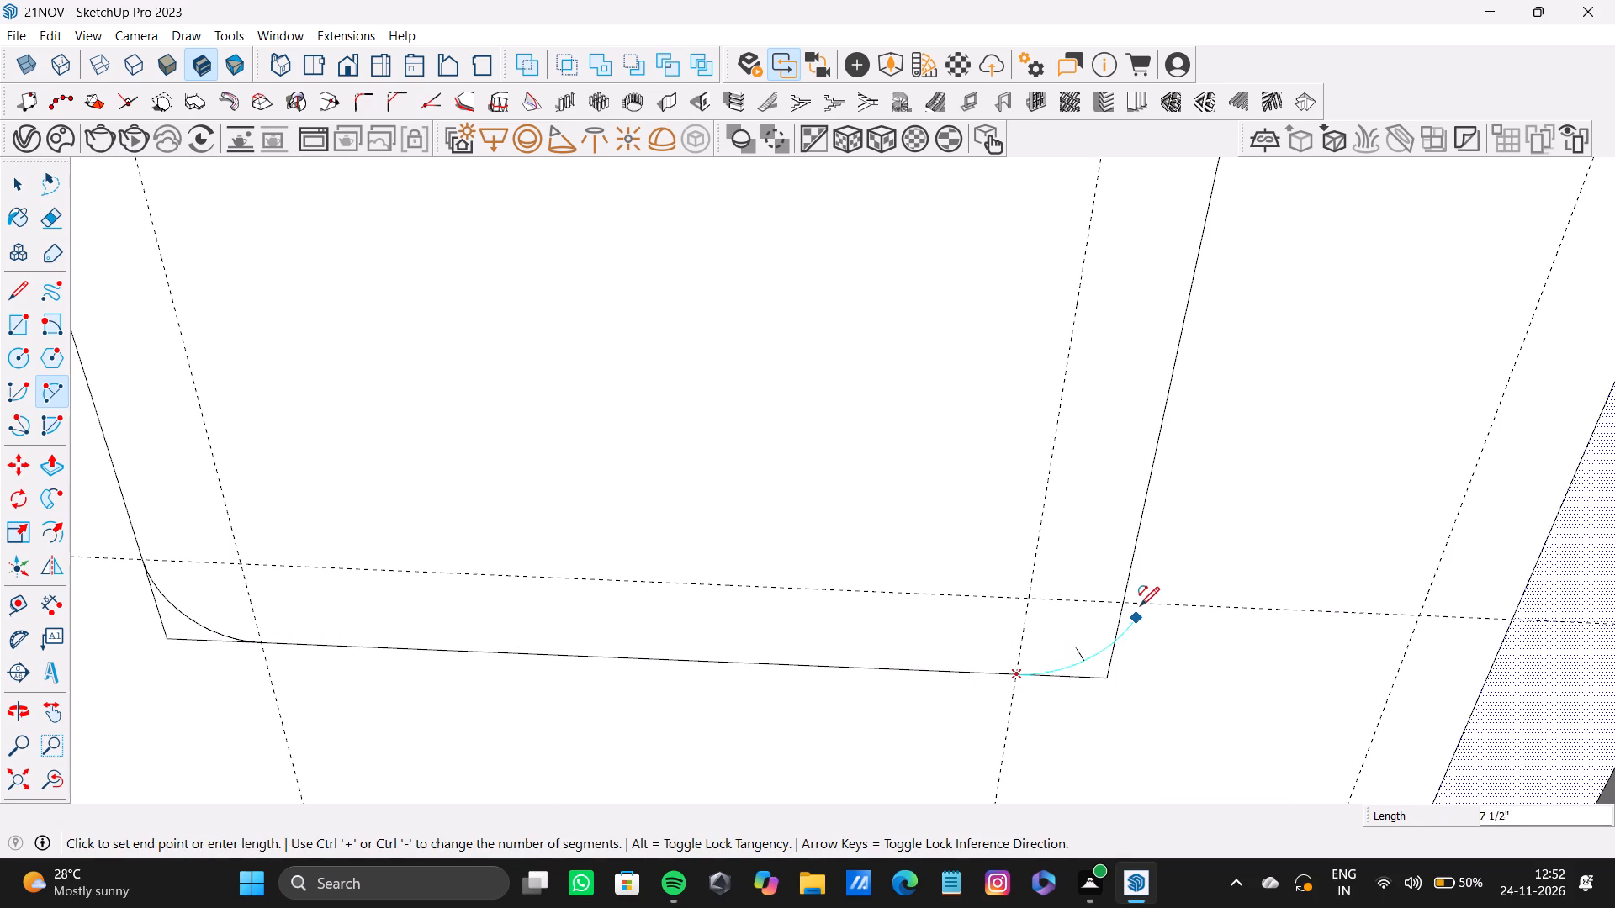
{"action": "left_click", "coordinate": [1118, 605]}
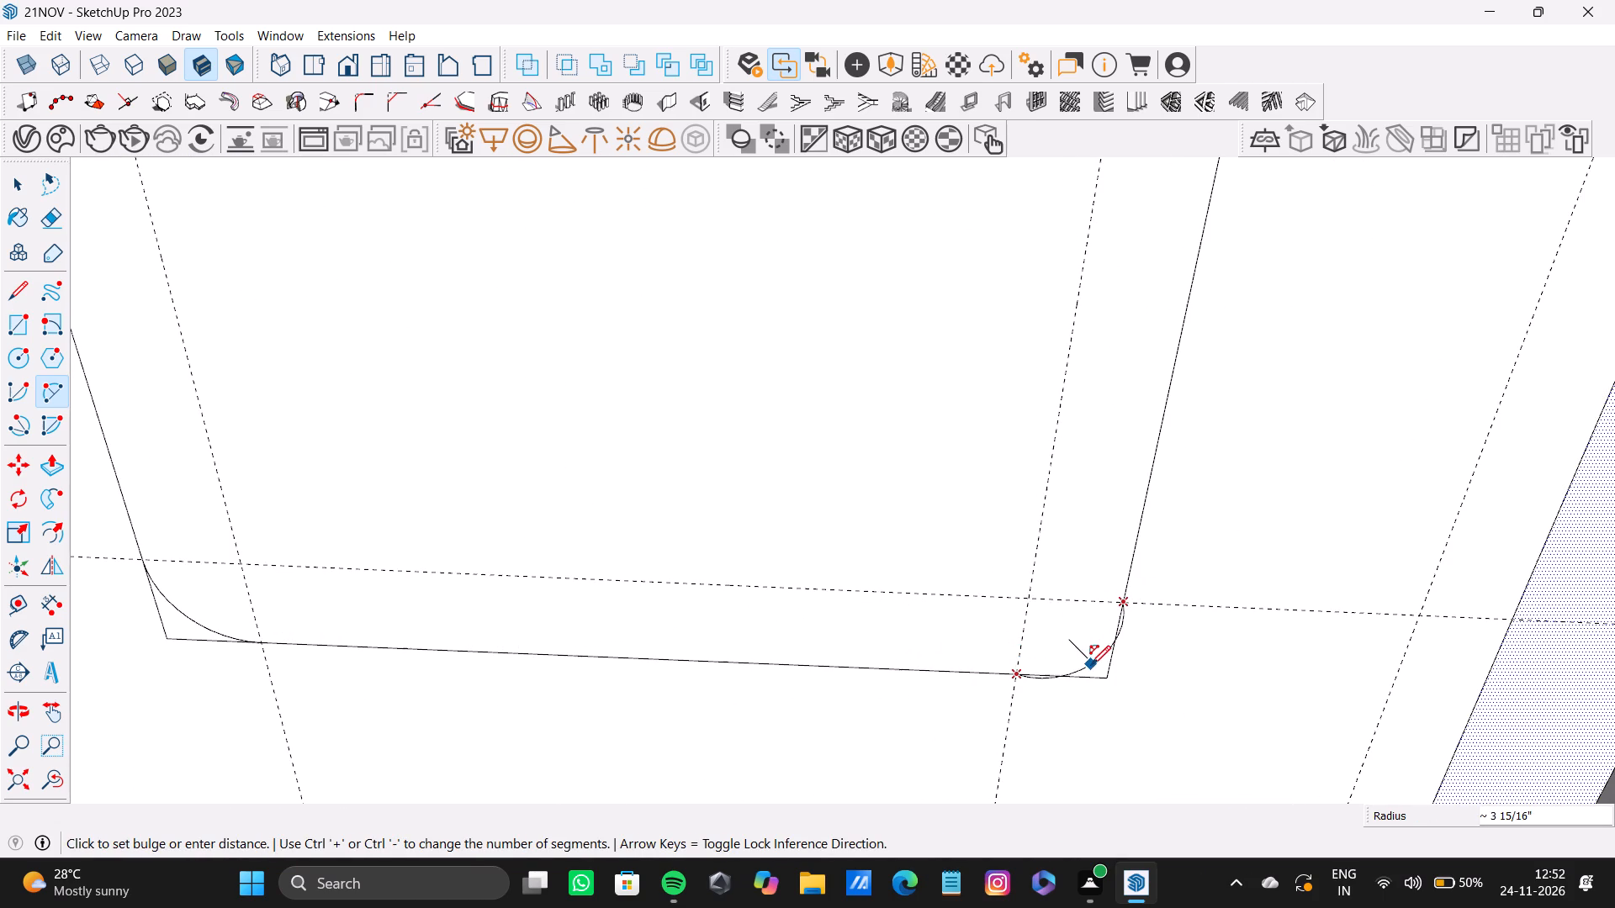
{"action": "scroll", "coordinate": [1078, 647], "scroll_direction": "up", "scroll_amount": 2}
{"action": "middle_click_drag", "start_coordinate": [1079, 647], "coordinate": [1071, 662], "text": "shift"}
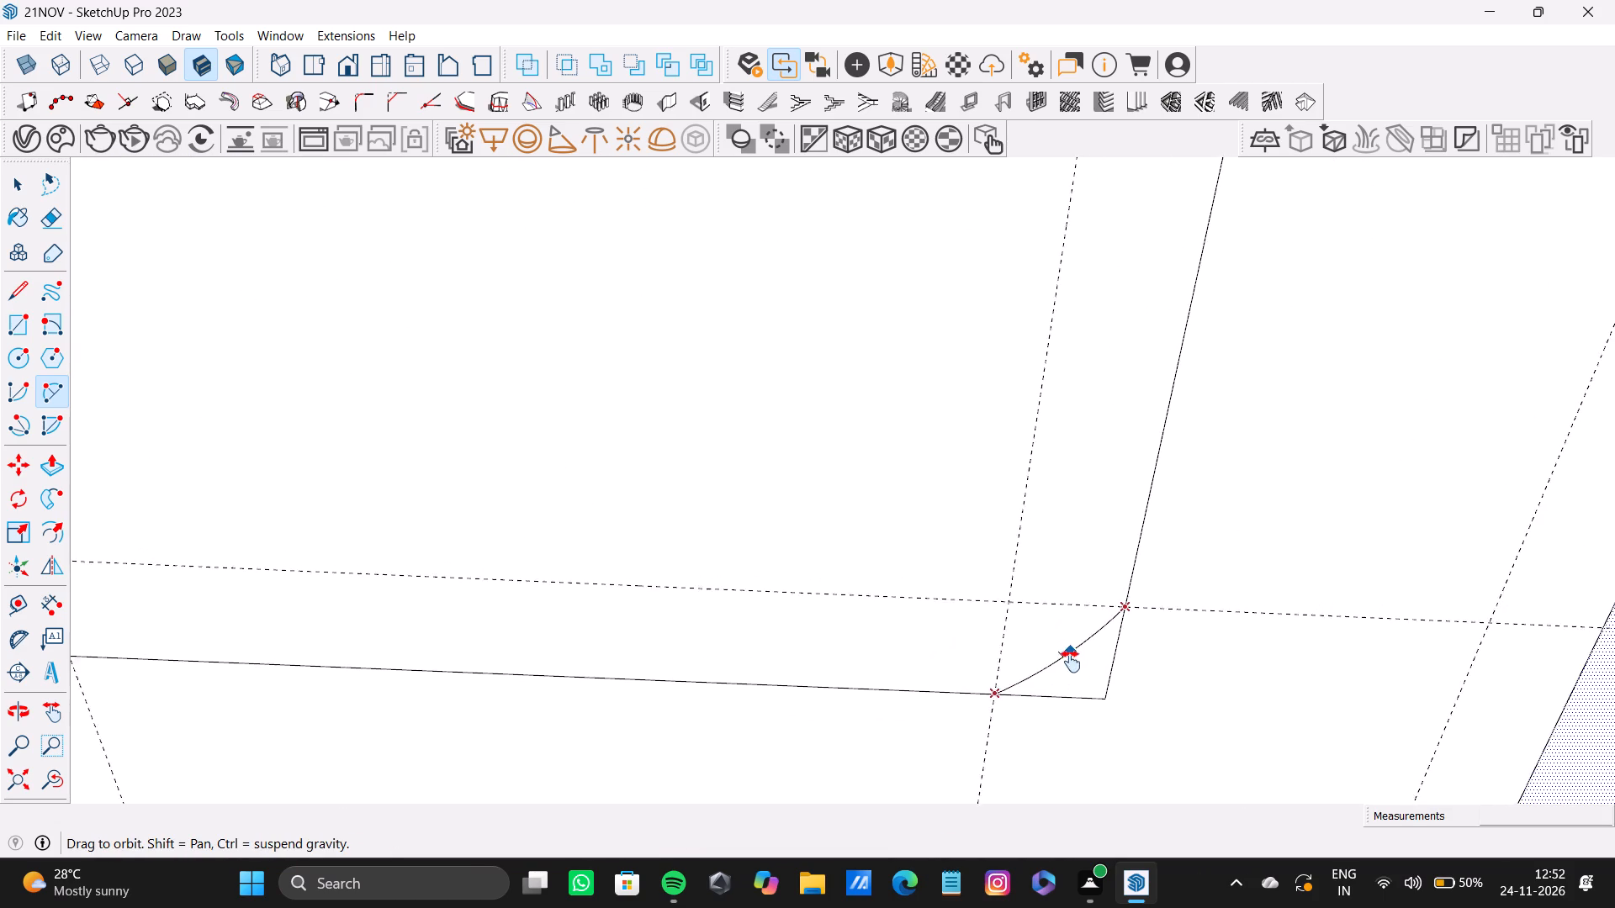
{"action": "middle_click_drag", "start_coordinate": [1071, 662], "coordinate": [1004, 569], "text": "shift"}
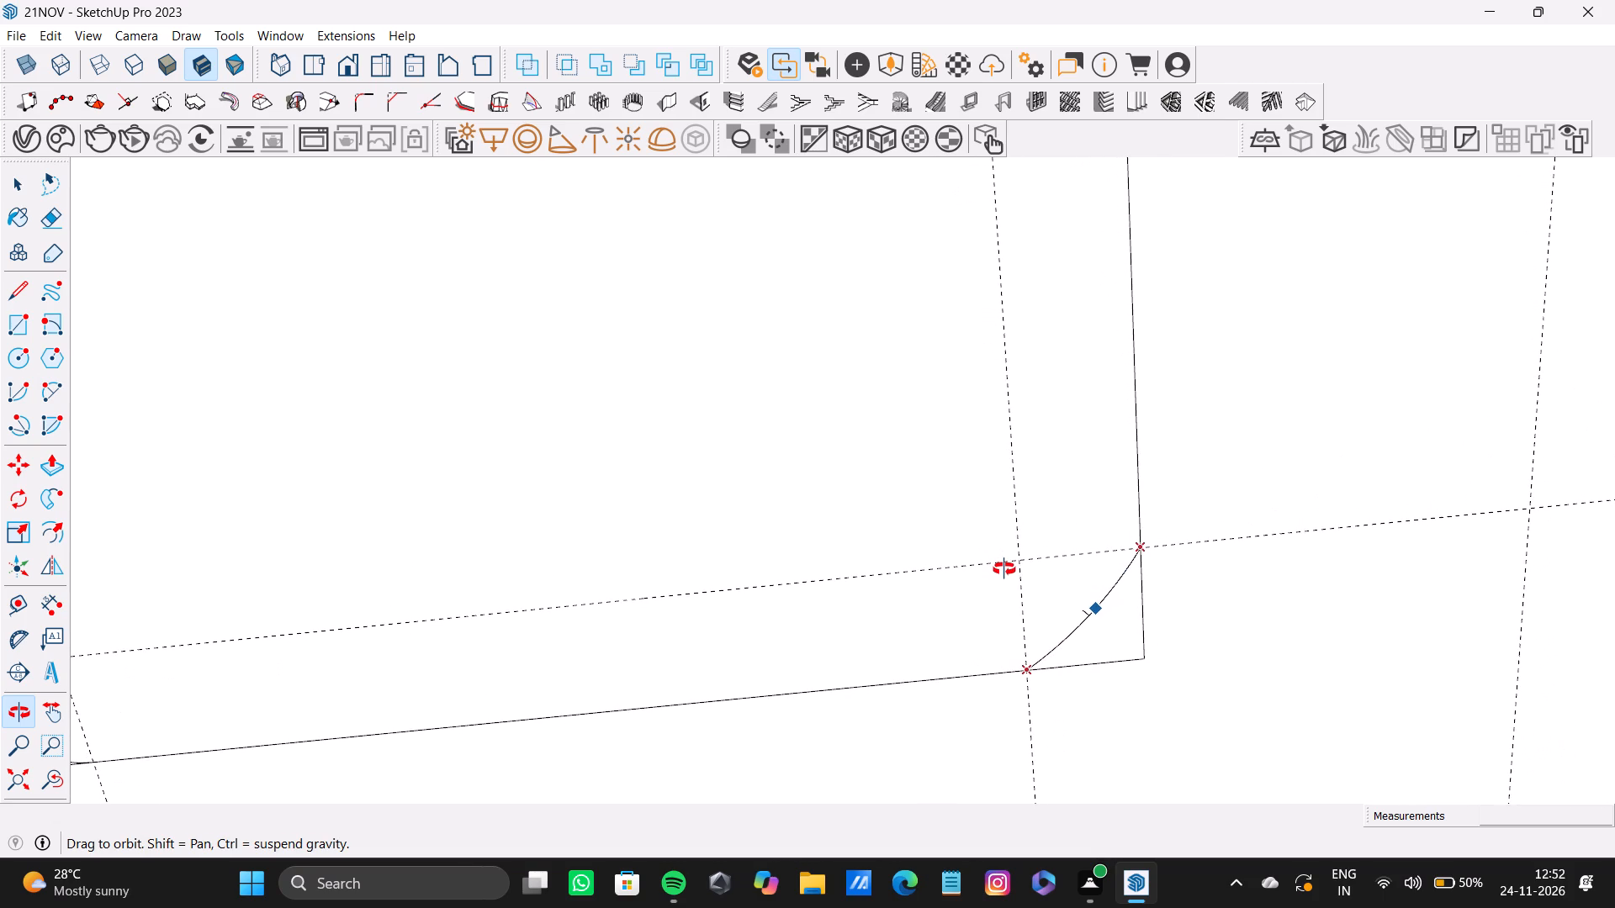
{"action": "middle_click_drag", "start_coordinate": [1004, 569], "coordinate": [888, 480], "text": "shift"}
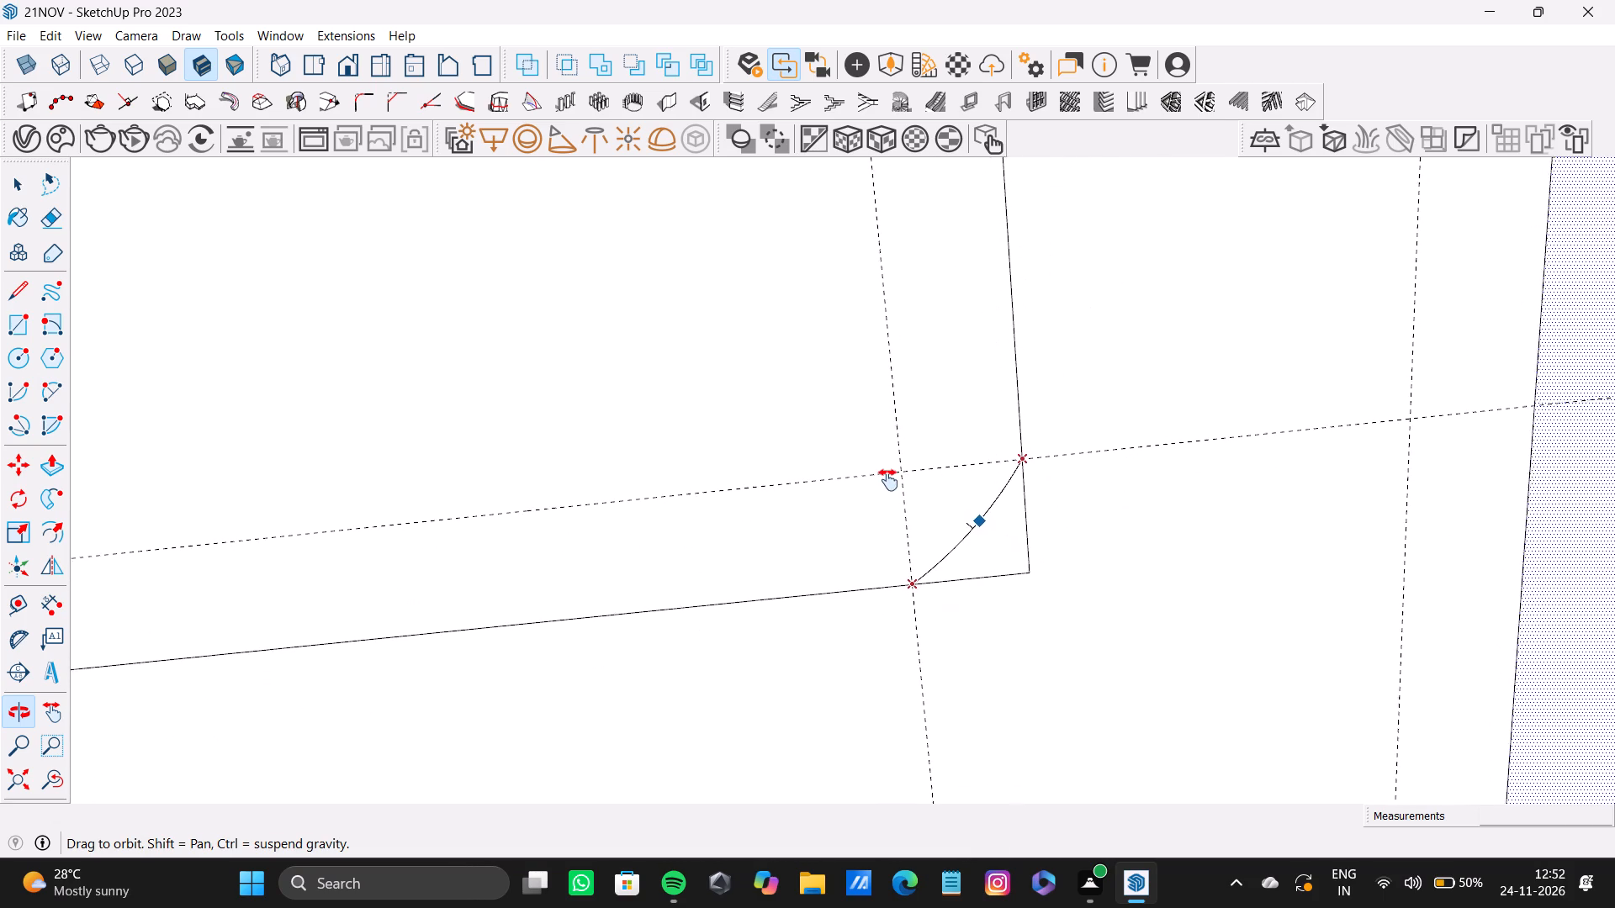
{"action": "middle_click_drag", "start_coordinate": [888, 480], "coordinate": [919, 474], "text": "shift"}
{"action": "scroll", "coordinate": [1010, 559], "scroll_direction": "up", "scroll_amount": 4}
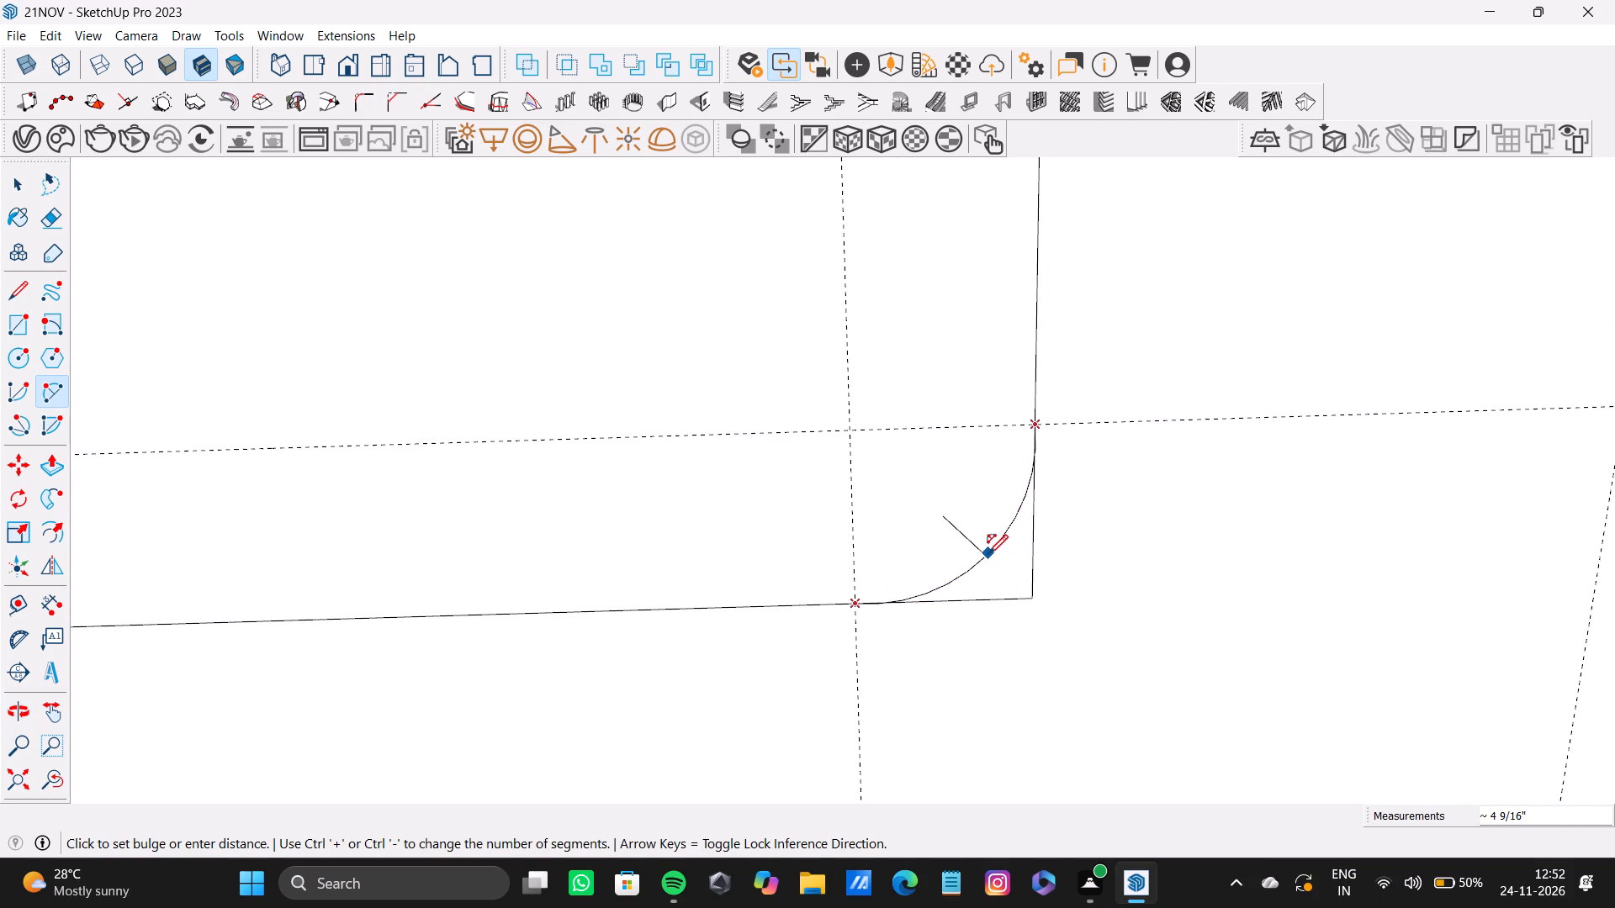
{"action": "left_click", "coordinate": [986, 551]}
Draw a tangent arc of 5" radius between the guide intersections at the central ceiling rectangle's open front and S-curve side corner.
{"action": "scroll", "coordinate": [847, 492], "scroll_direction": "down", "scroll_amount": 4}
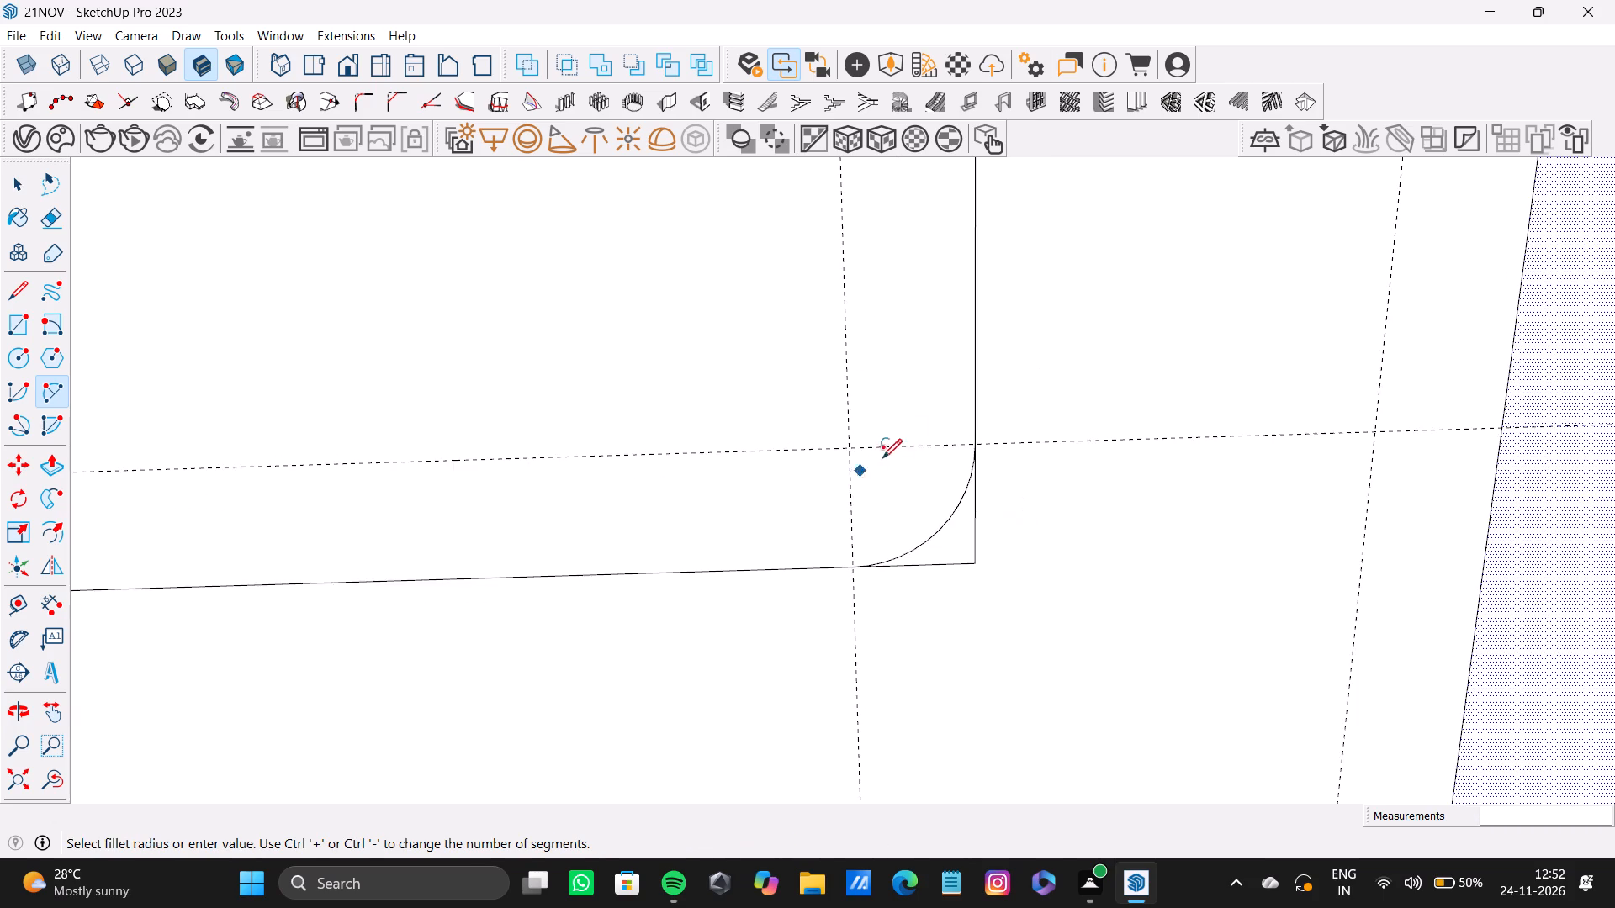
{"action": "middle_click_drag", "start_coordinate": [907, 446], "coordinate": [972, 710], "text": "shift"}
{"action": "scroll", "coordinate": [894, 561], "scroll_direction": "down", "scroll_amount": 13}
{"action": "middle_click", "coordinate": [898, 466], "text": "shift"}
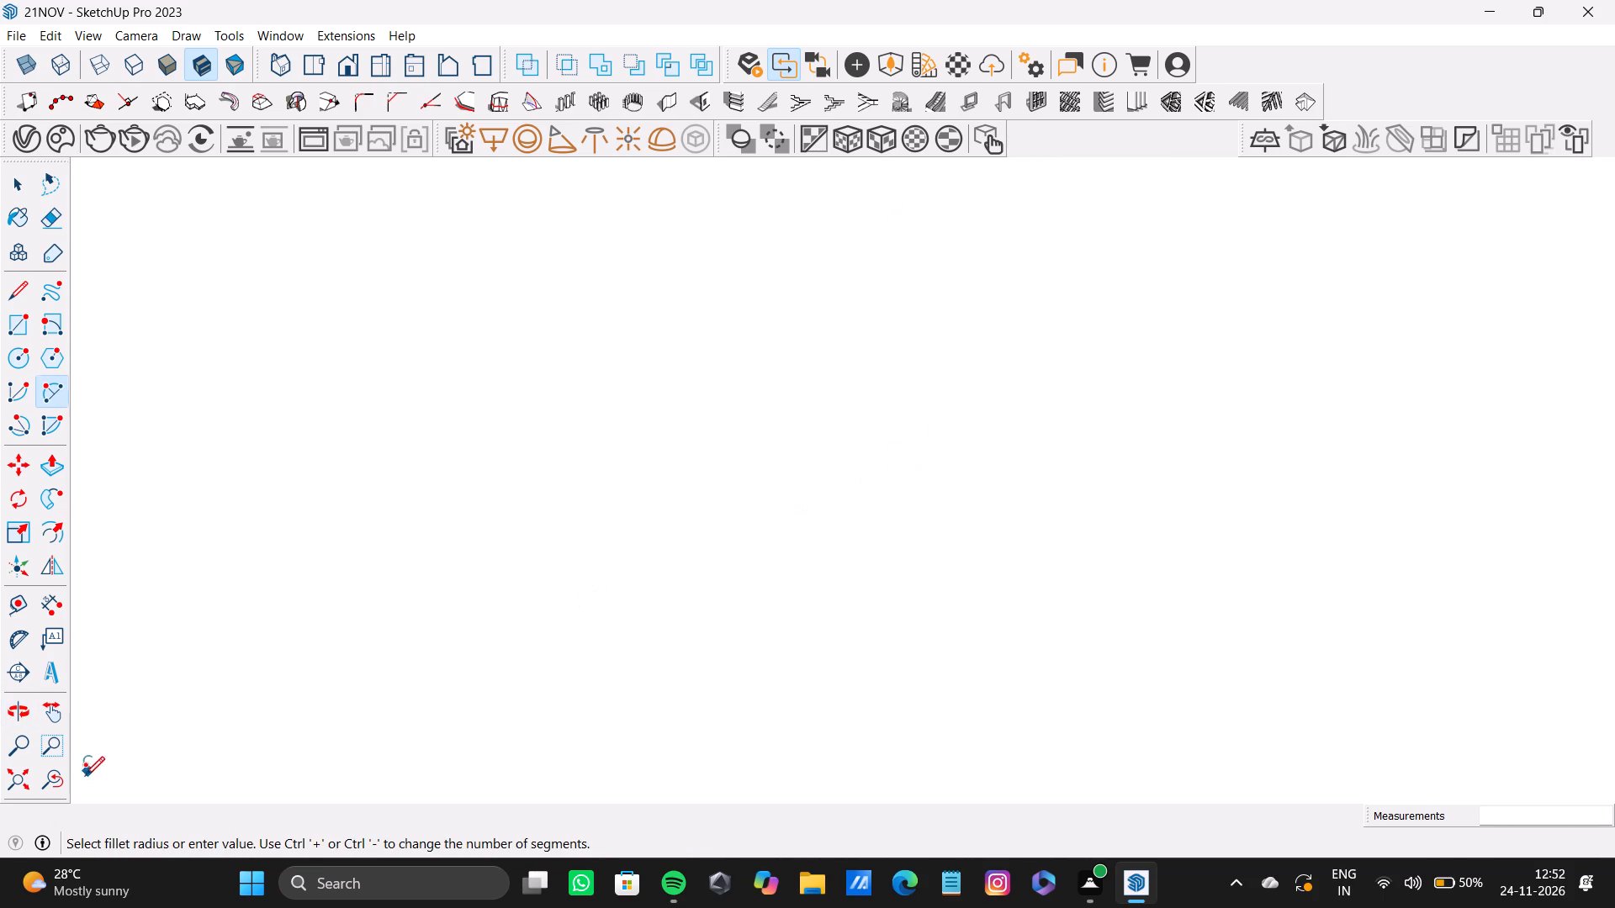
{"action": "left_click", "coordinate": [21, 773]}
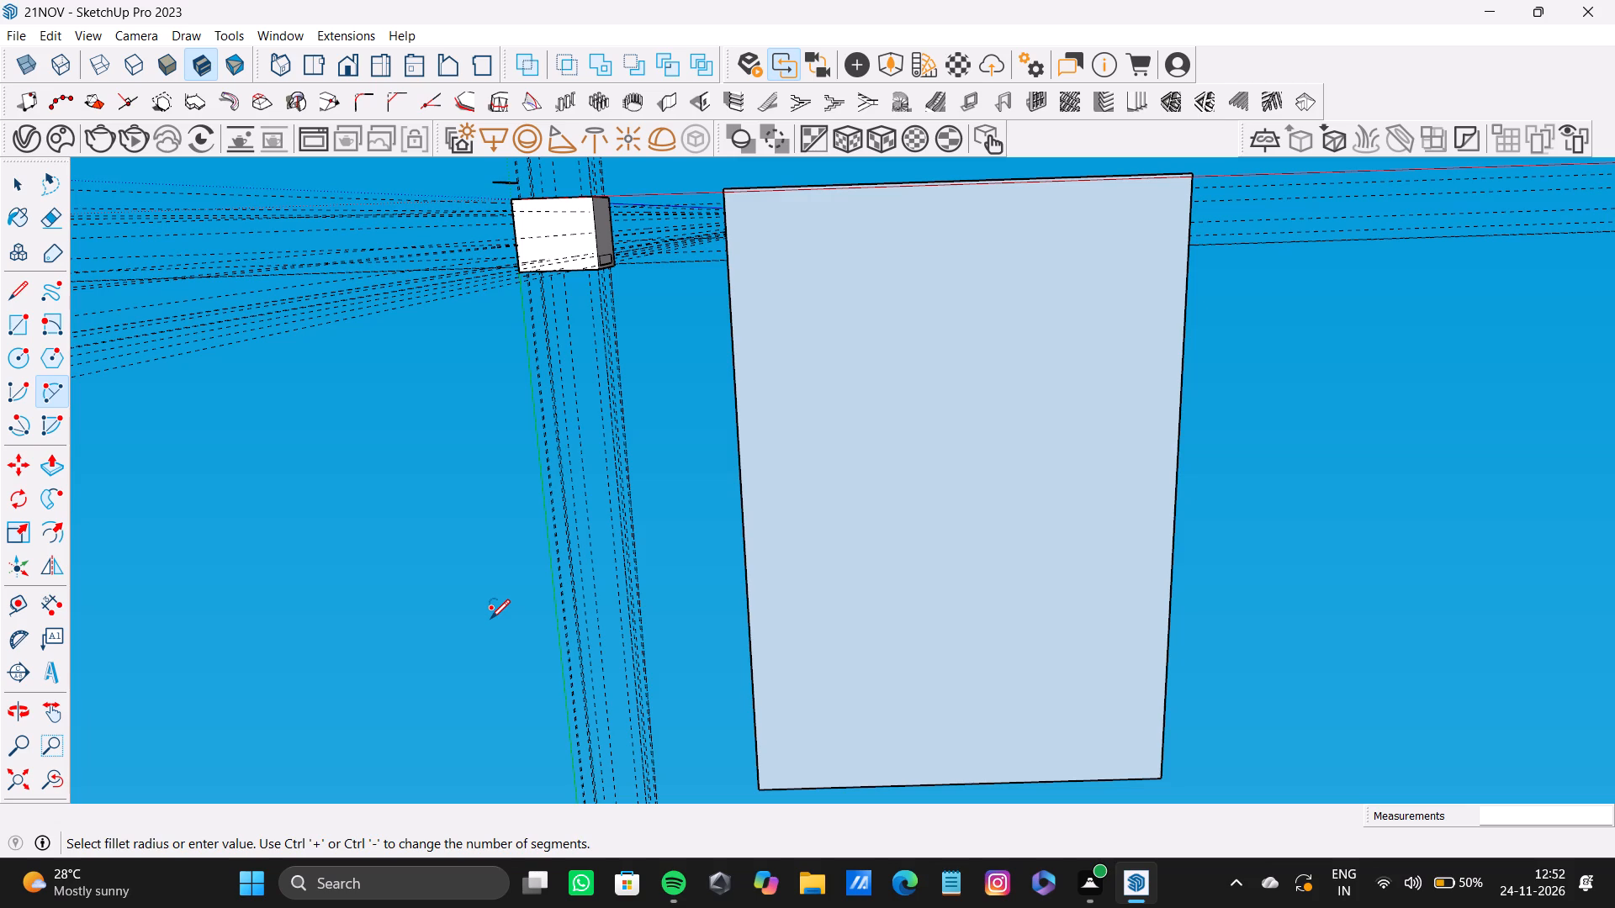
{"action": "left_click", "coordinate": [24, 790]}
{"action": "left_click", "coordinate": [8, 784]}
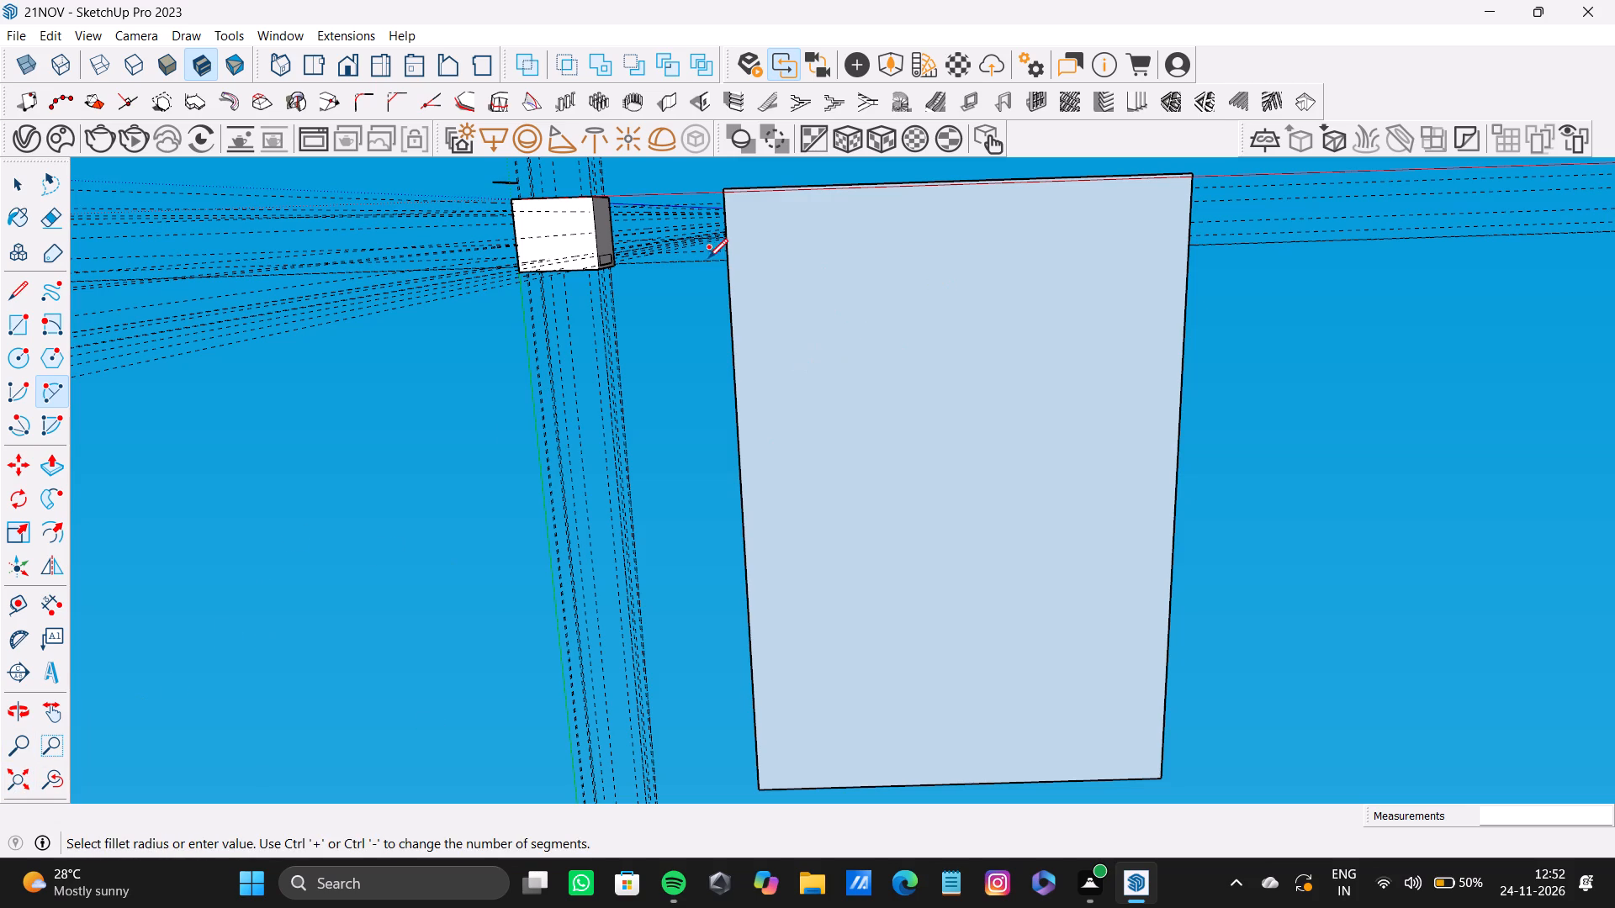
{"action": "middle_click_drag", "start_coordinate": [706, 255], "coordinate": [771, 572]}
{"action": "scroll", "coordinate": [582, 231], "scroll_direction": "up", "scroll_amount": 8}
{"action": "middle_click_drag", "start_coordinate": [548, 219], "coordinate": [627, 417], "text": "shift"}
{"action": "scroll", "coordinate": [651, 398], "scroll_direction": "up", "scroll_amount": 12}
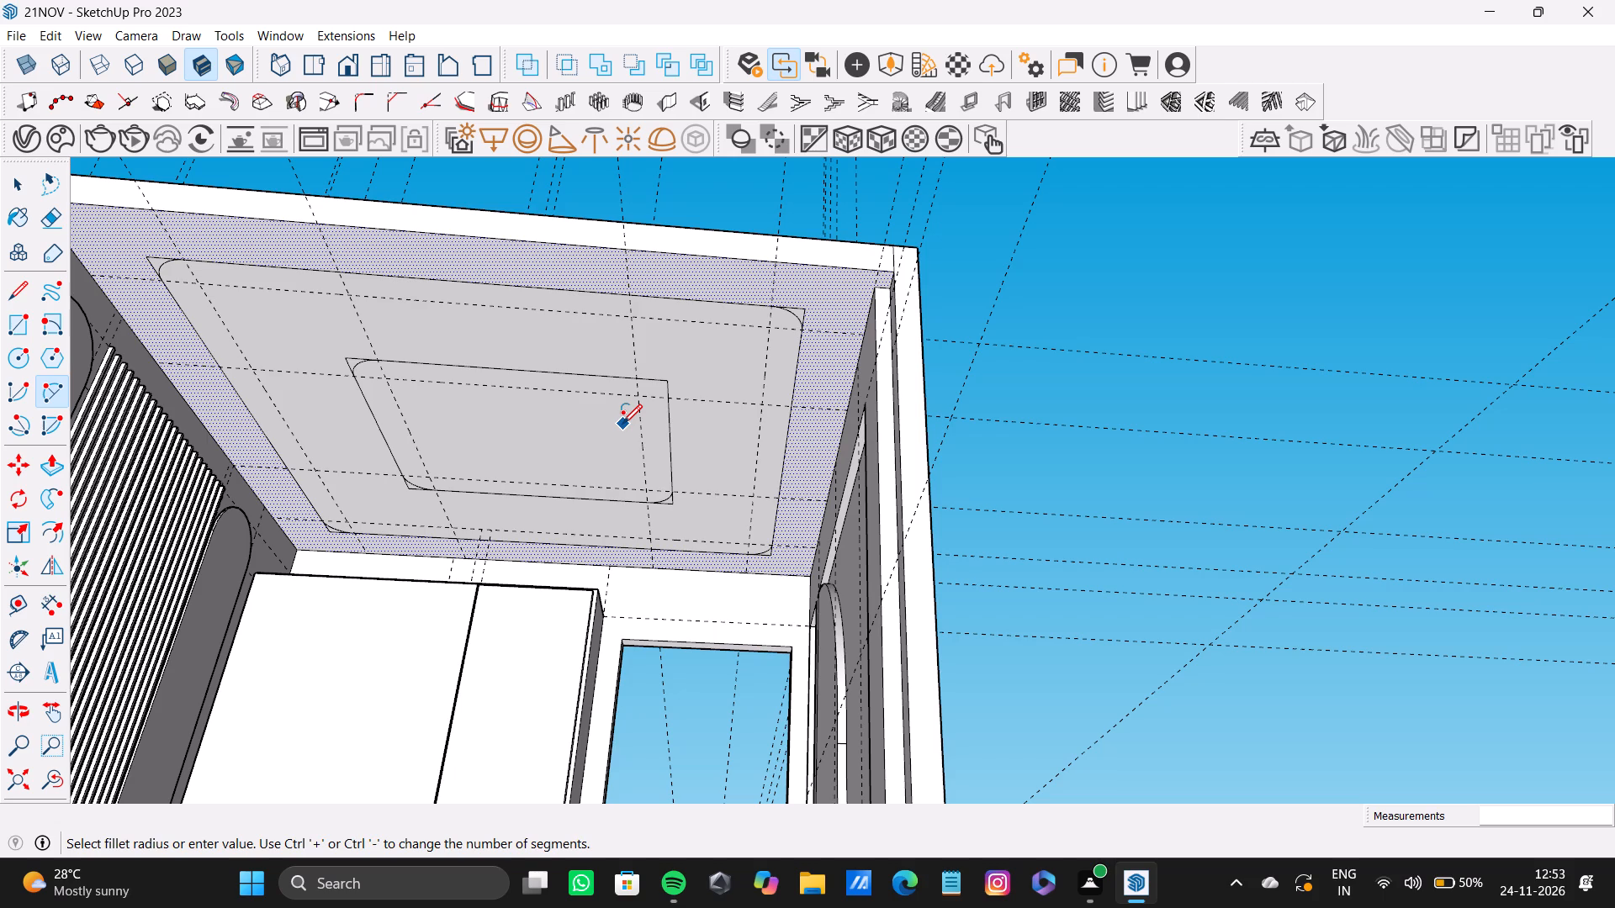
{"action": "scroll", "coordinate": [634, 420], "scroll_direction": "up", "scroll_amount": 10}
{"action": "middle_click_drag", "start_coordinate": [683, 415], "coordinate": [683, 353]}
{"action": "scroll", "coordinate": [659, 310], "scroll_direction": "up", "scroll_amount": 5}
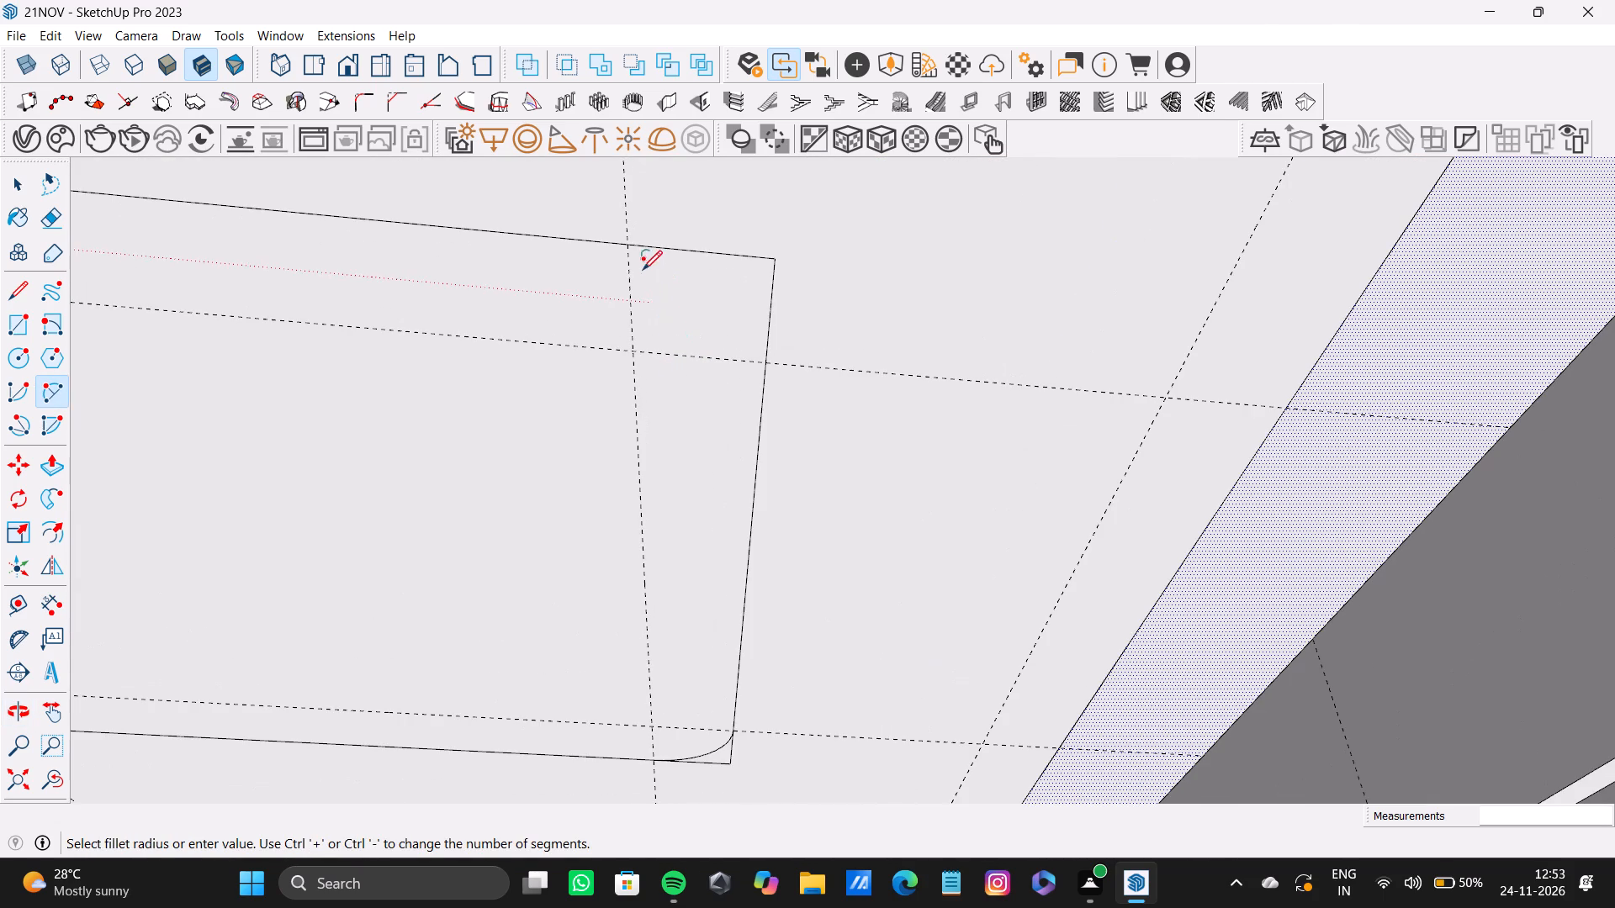
{"action": "left_click", "coordinate": [630, 242]}
{"action": "left_click", "coordinate": [760, 364]}
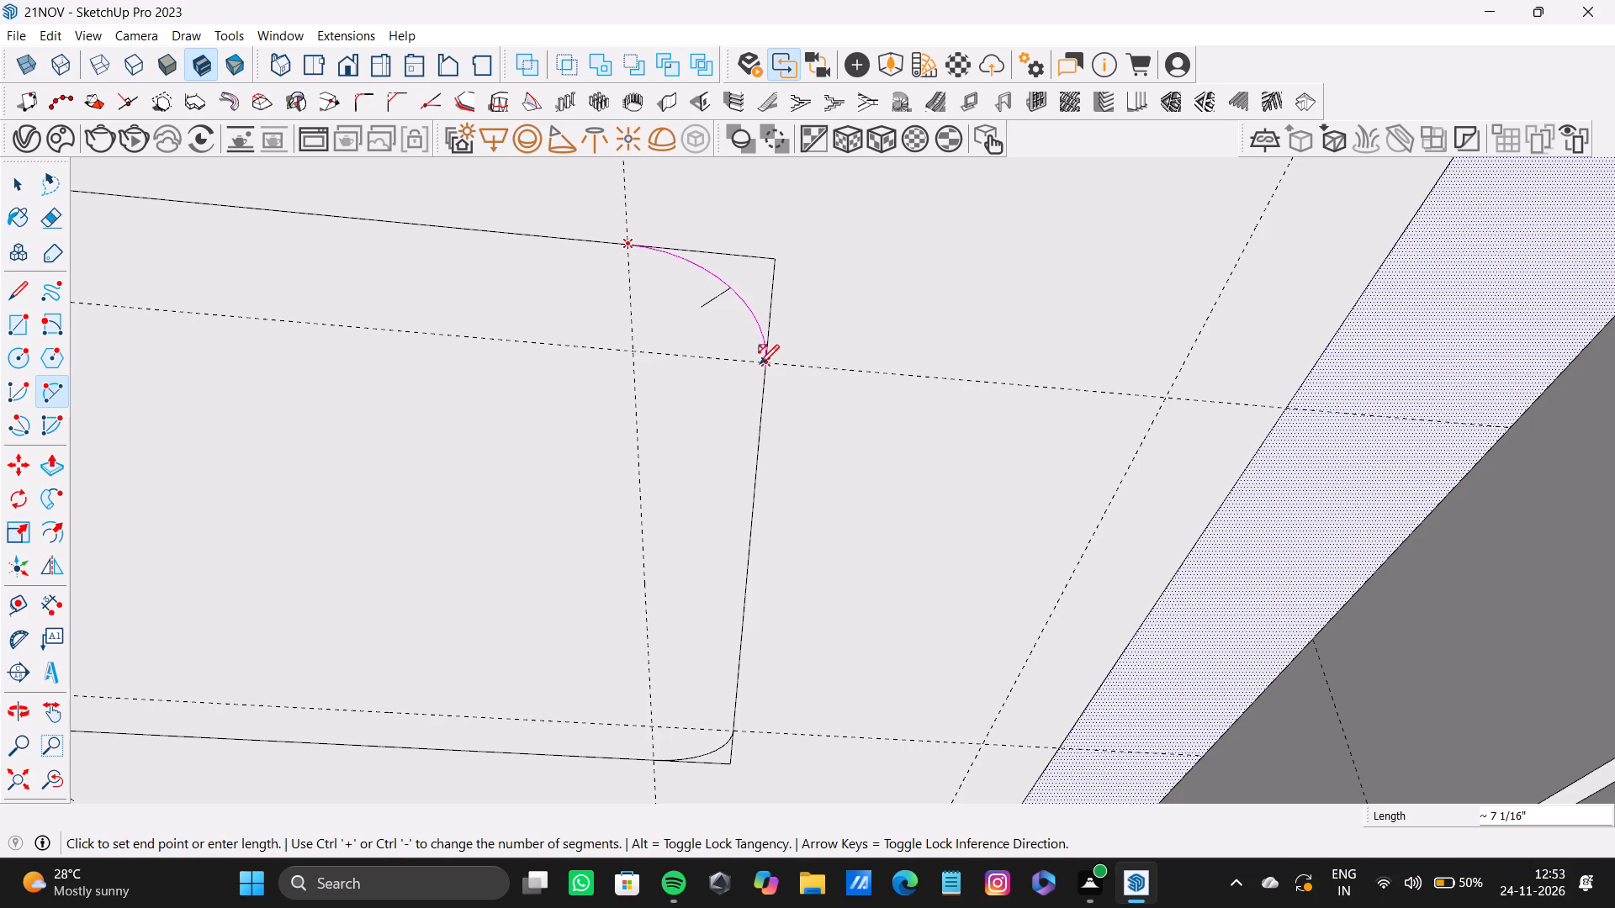
{"action": "left_click", "coordinate": [755, 310]}
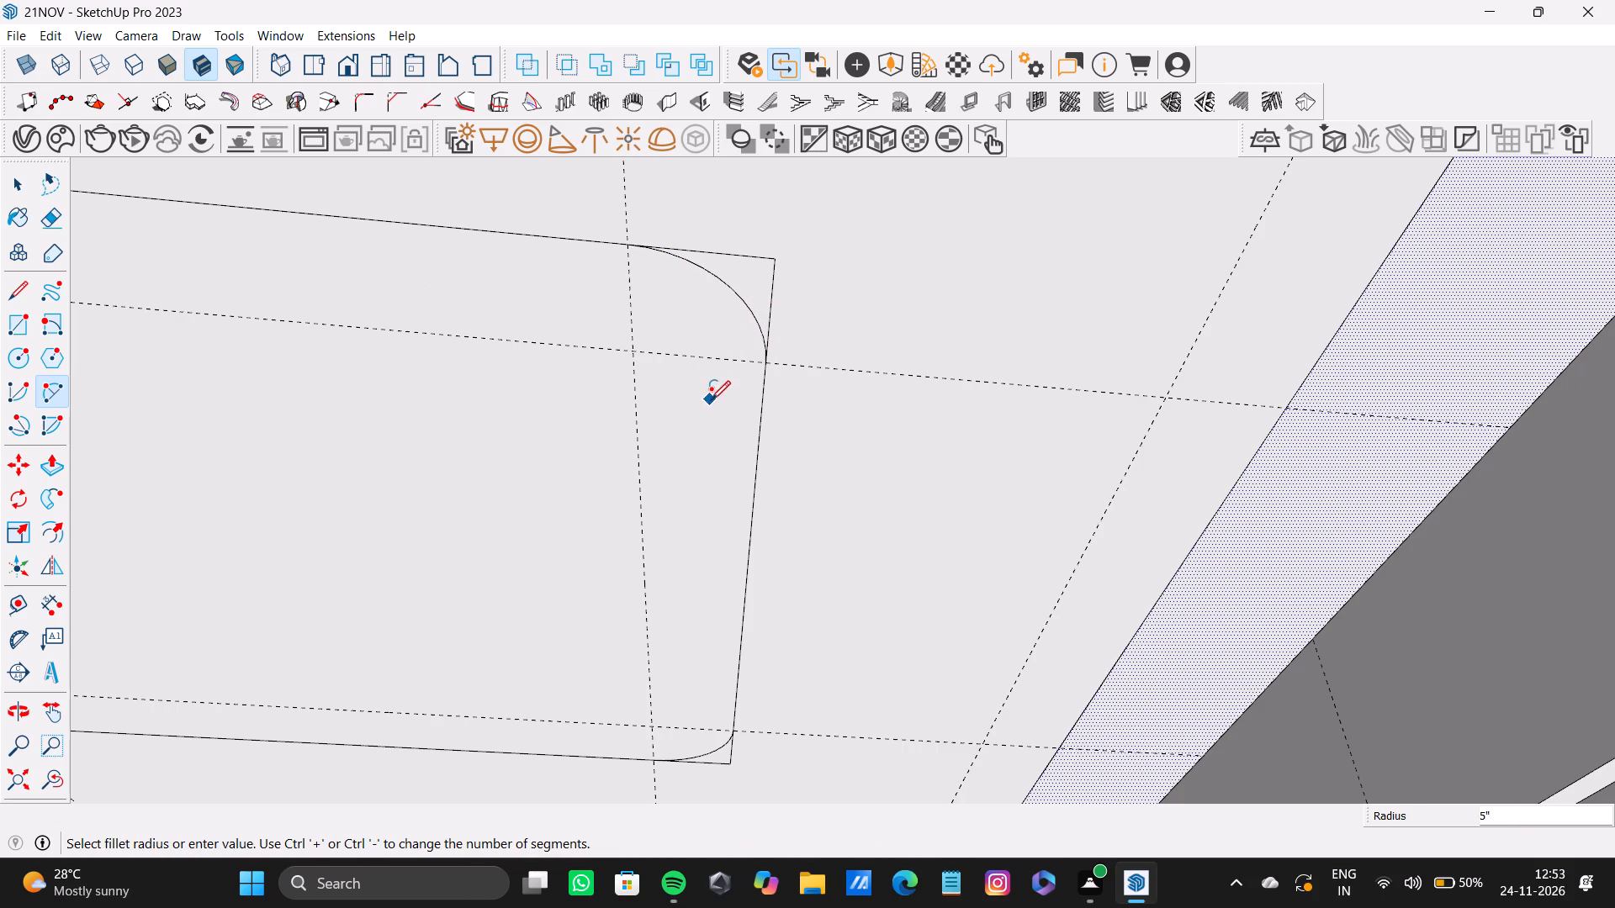
Select the leftover square corner edges outside the arcs at all four corners of the central ceiling rectangle.
{"action": "key", "text": "space"}
{"action": "scroll", "coordinate": [661, 399], "scroll_direction": "down", "scroll_amount": 8}
{"action": "middle_click_drag", "start_coordinate": [659, 395], "coordinate": [970, 357], "text": "shift"}
{"action": "scroll", "coordinate": [390, 260], "scroll_direction": "up", "scroll_amount": 4}
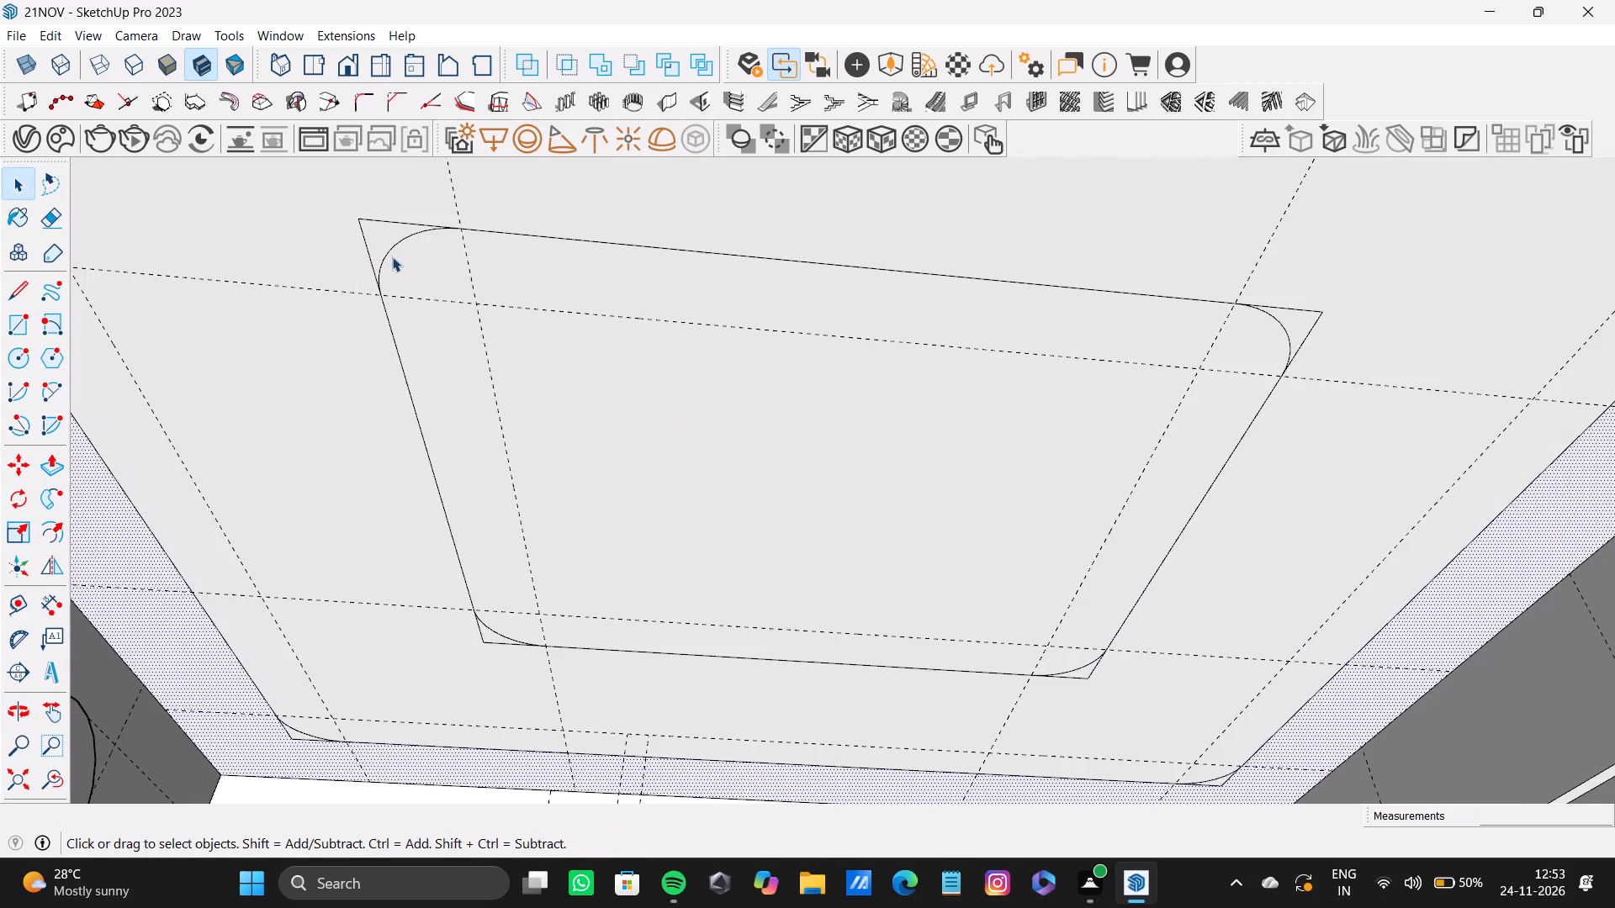
{"action": "key", "text": "space"}
{"action": "left_click", "coordinate": [366, 247]}
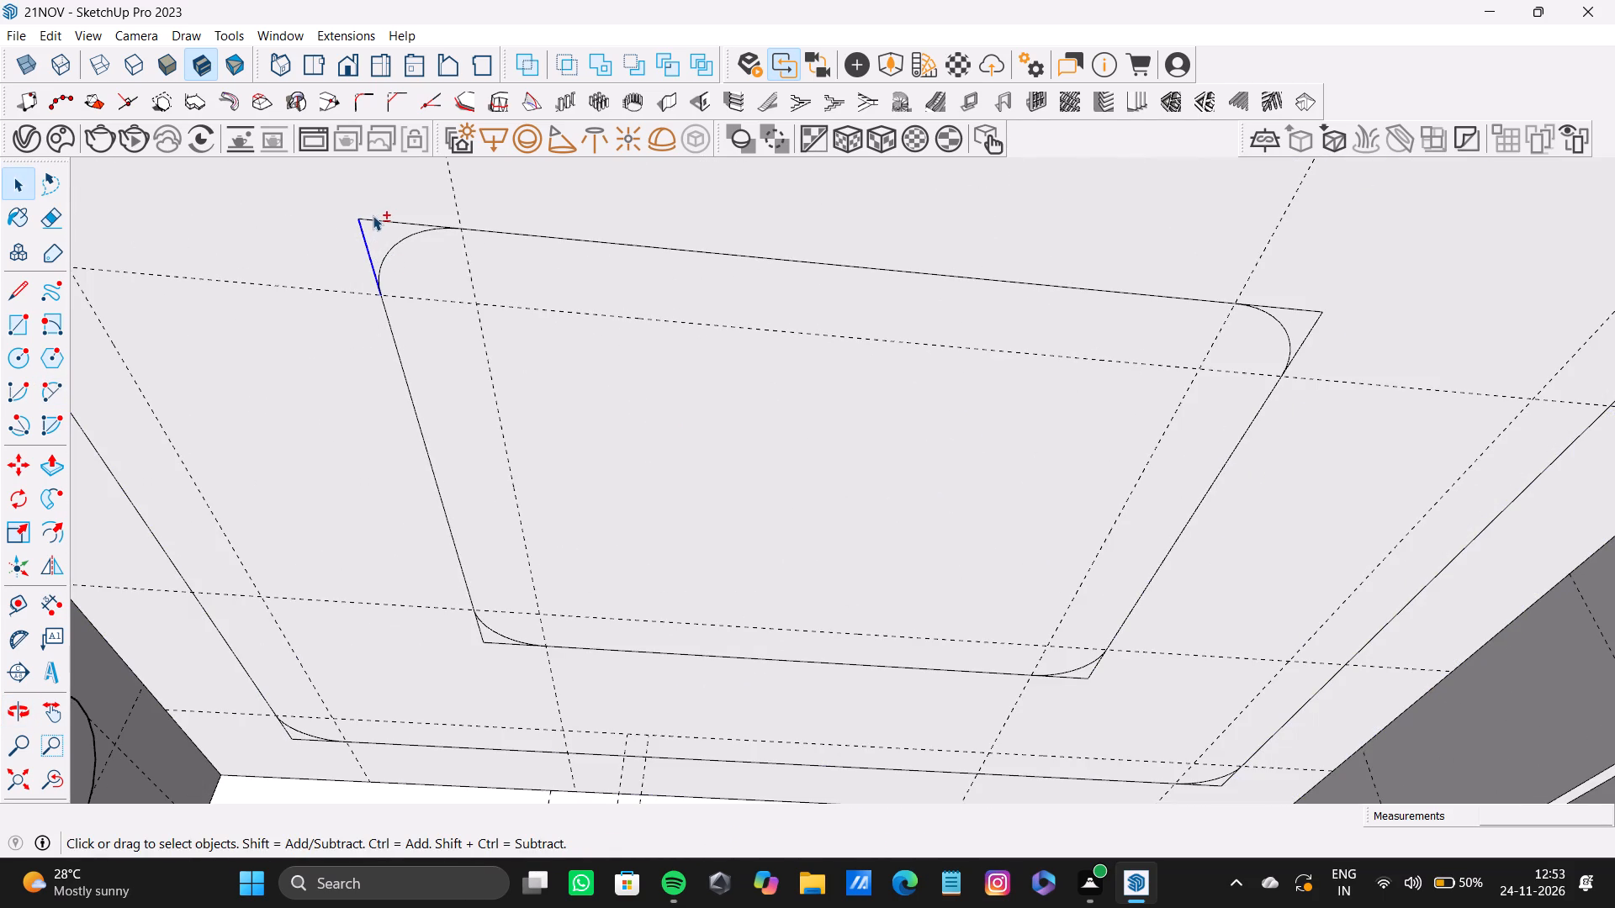
{"action": "left_click", "coordinate": [373, 215], "text": "shift"}
{"action": "left_click", "coordinate": [391, 207], "text": "shift"}
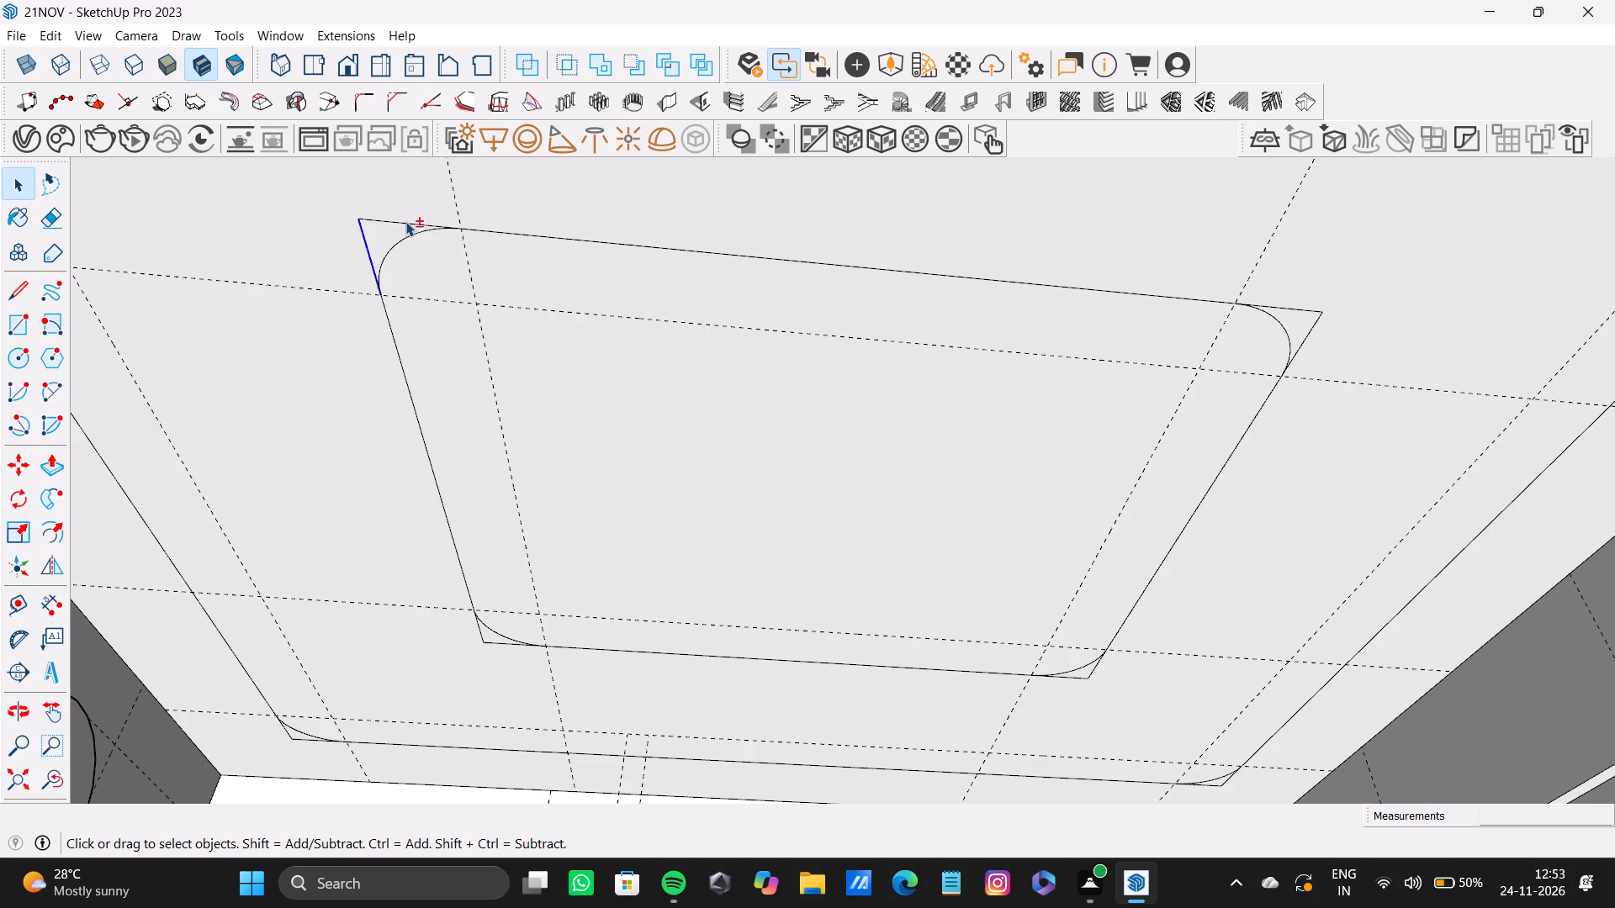
{"action": "left_click", "coordinate": [406, 221], "text": "shift"}
{"action": "left_click", "coordinate": [1306, 309], "text": "shift"}
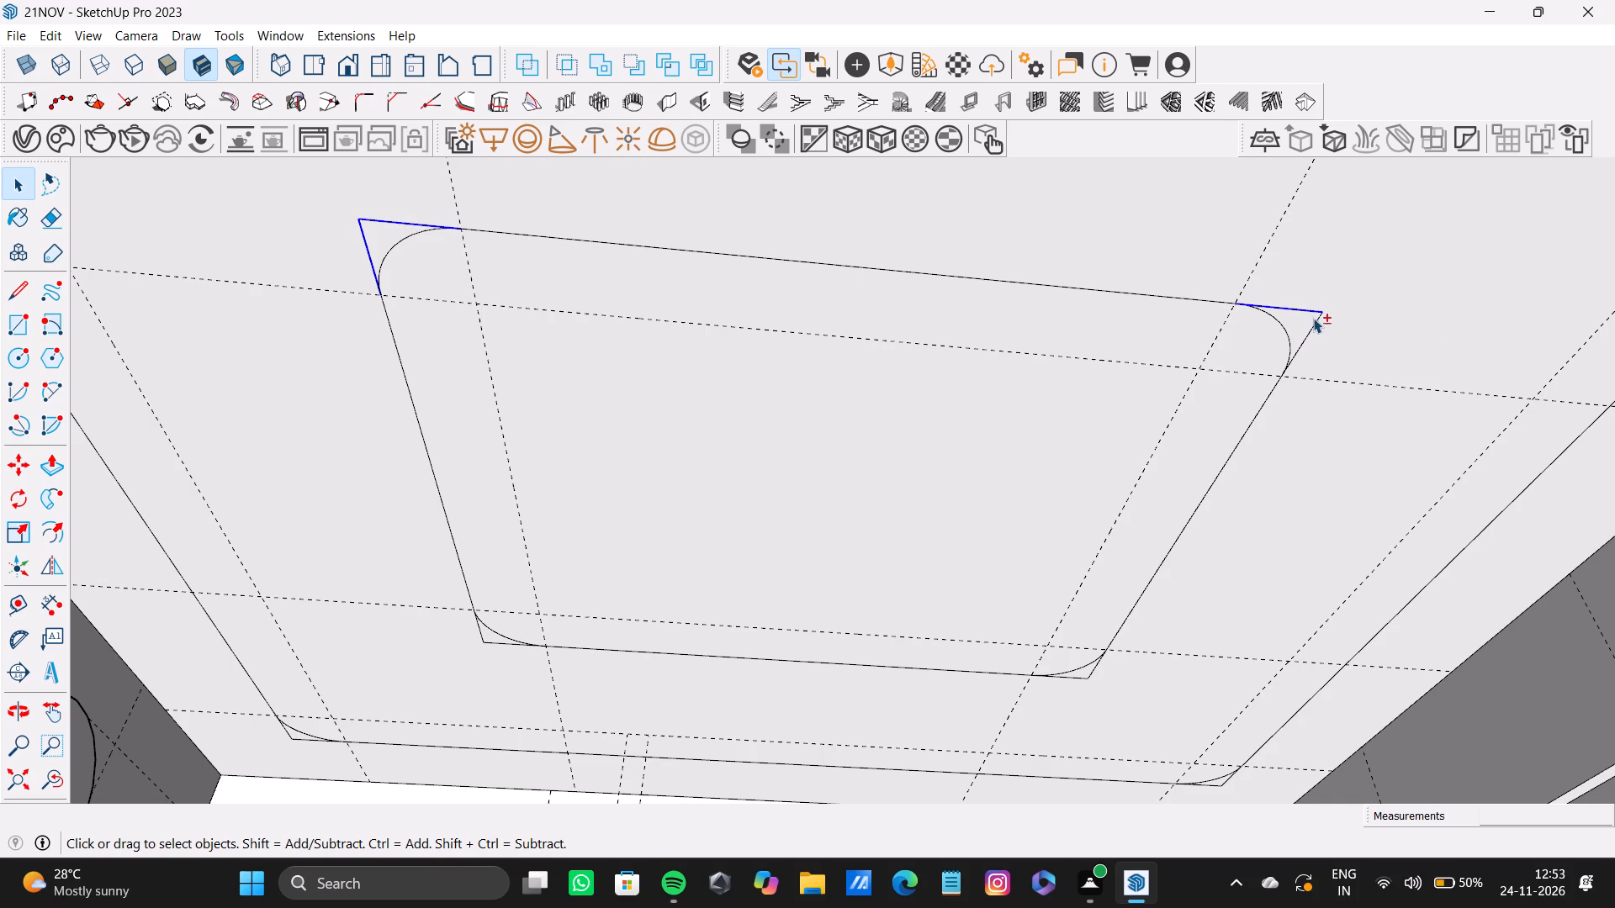
{"action": "left_click", "coordinate": [1316, 320], "text": "shift"}
{"action": "scroll", "coordinate": [1283, 412], "scroll_direction": "down", "scroll_amount": 4, "text": "shift"}
{"action": "middle_click_drag", "start_coordinate": [1270, 443], "coordinate": [1029, 67], "text": "shift"}
{"action": "scroll", "coordinate": [940, 365], "scroll_direction": "up", "scroll_amount": 9, "text": "shift"}
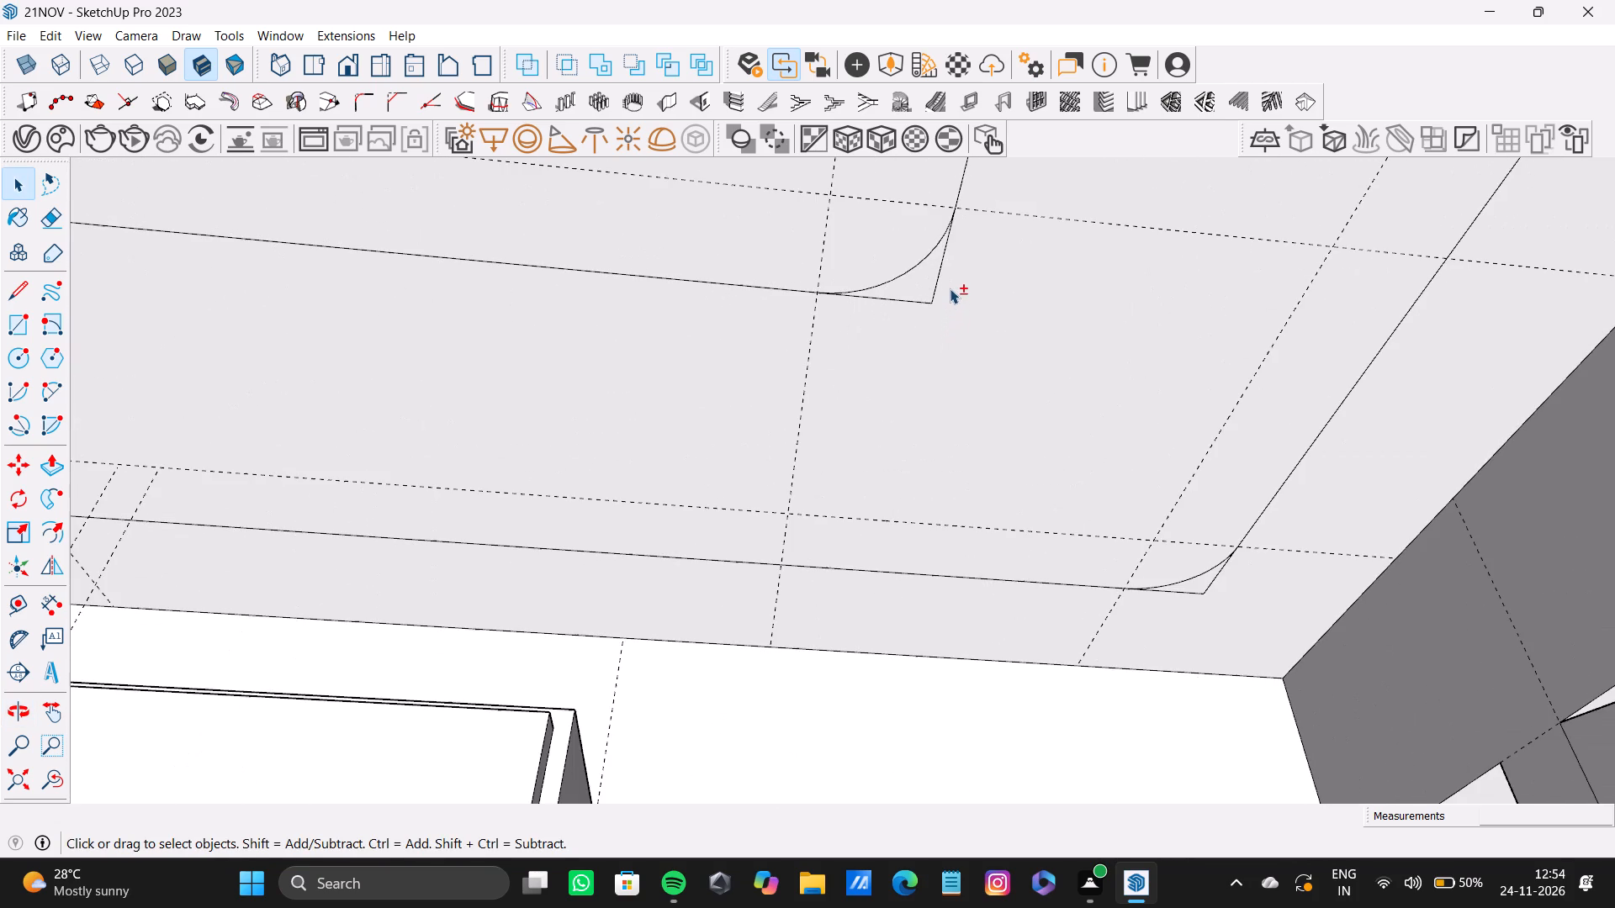
{"action": "left_click", "coordinate": [931, 288], "text": "shift"}
{"action": "left_click", "coordinate": [916, 290], "text": "shift"}
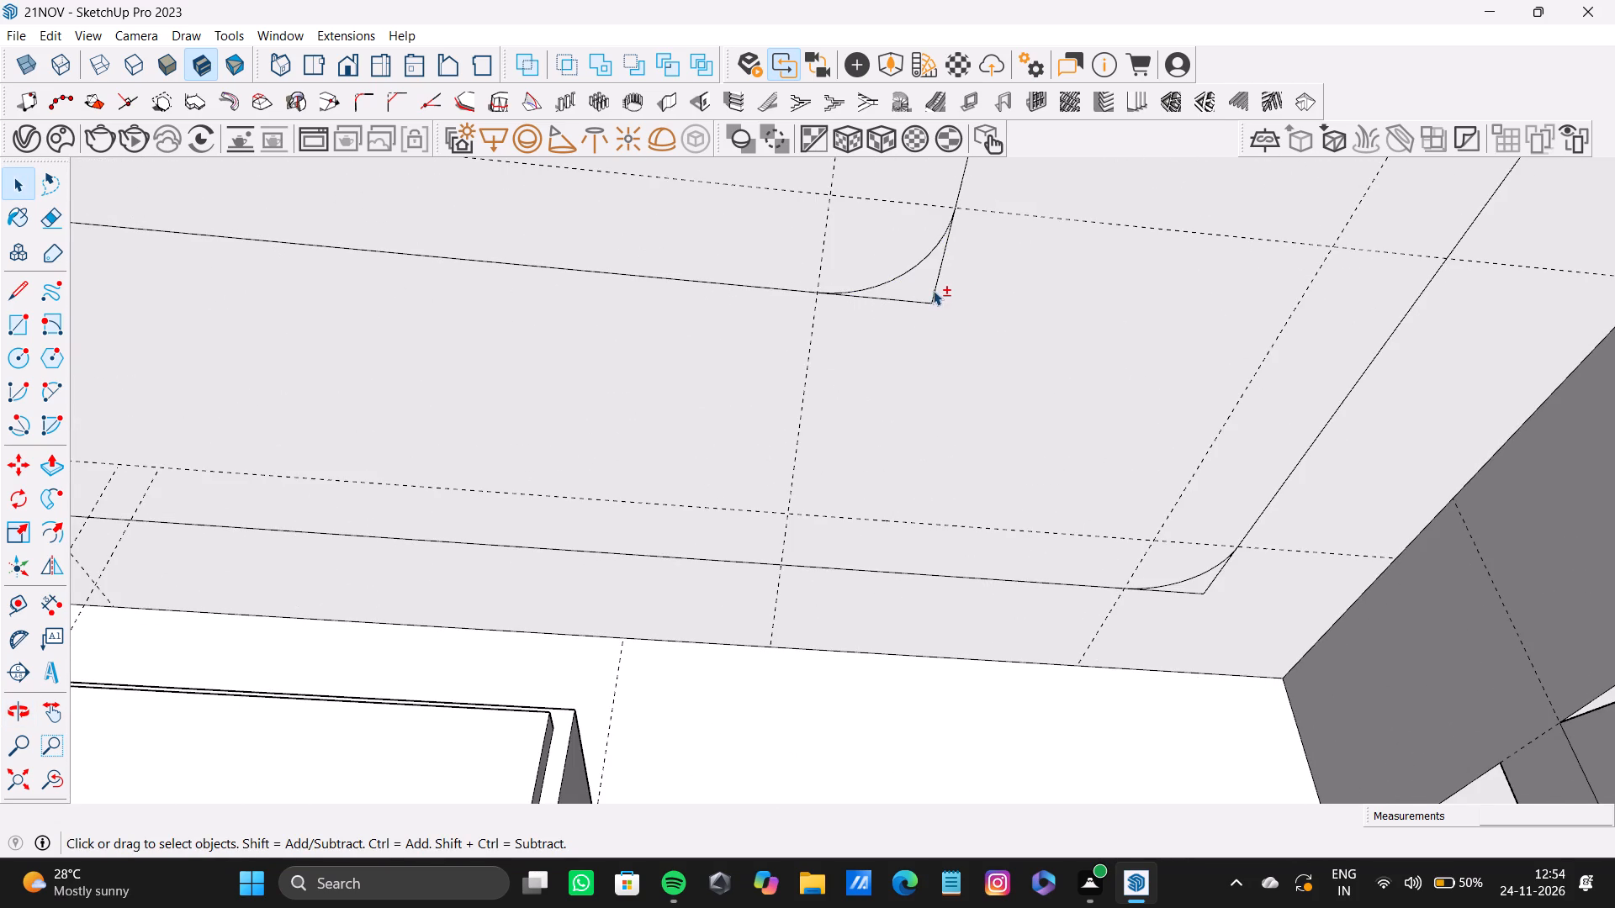
{"action": "left_click", "coordinate": [933, 290], "text": "shift"}
{"action": "left_click", "coordinate": [920, 301], "text": "shift"}
{"action": "scroll", "coordinate": [912, 301], "scroll_direction": "down", "scroll_amount": 8, "text": "shift"}
{"action": "middle_click_drag", "start_coordinate": [873, 301], "coordinate": [1113, 369], "text": "shift"}
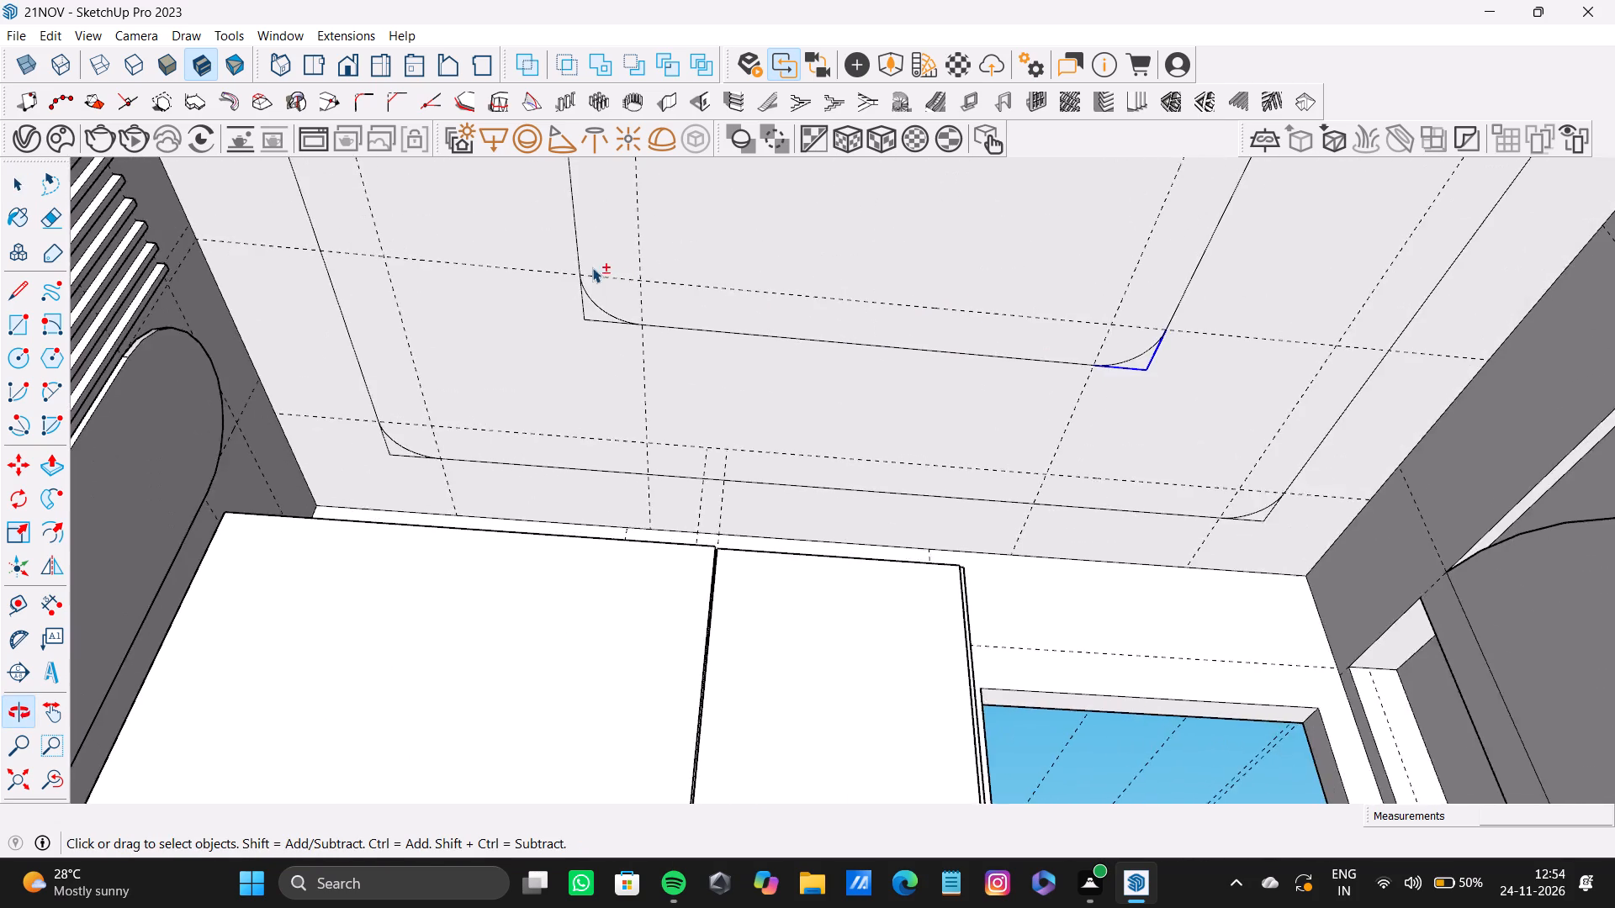
{"action": "scroll", "coordinate": [641, 288], "scroll_direction": "up", "scroll_amount": 10, "text": "shift"}
{"action": "left_click", "coordinate": [564, 307], "text": "shift"}
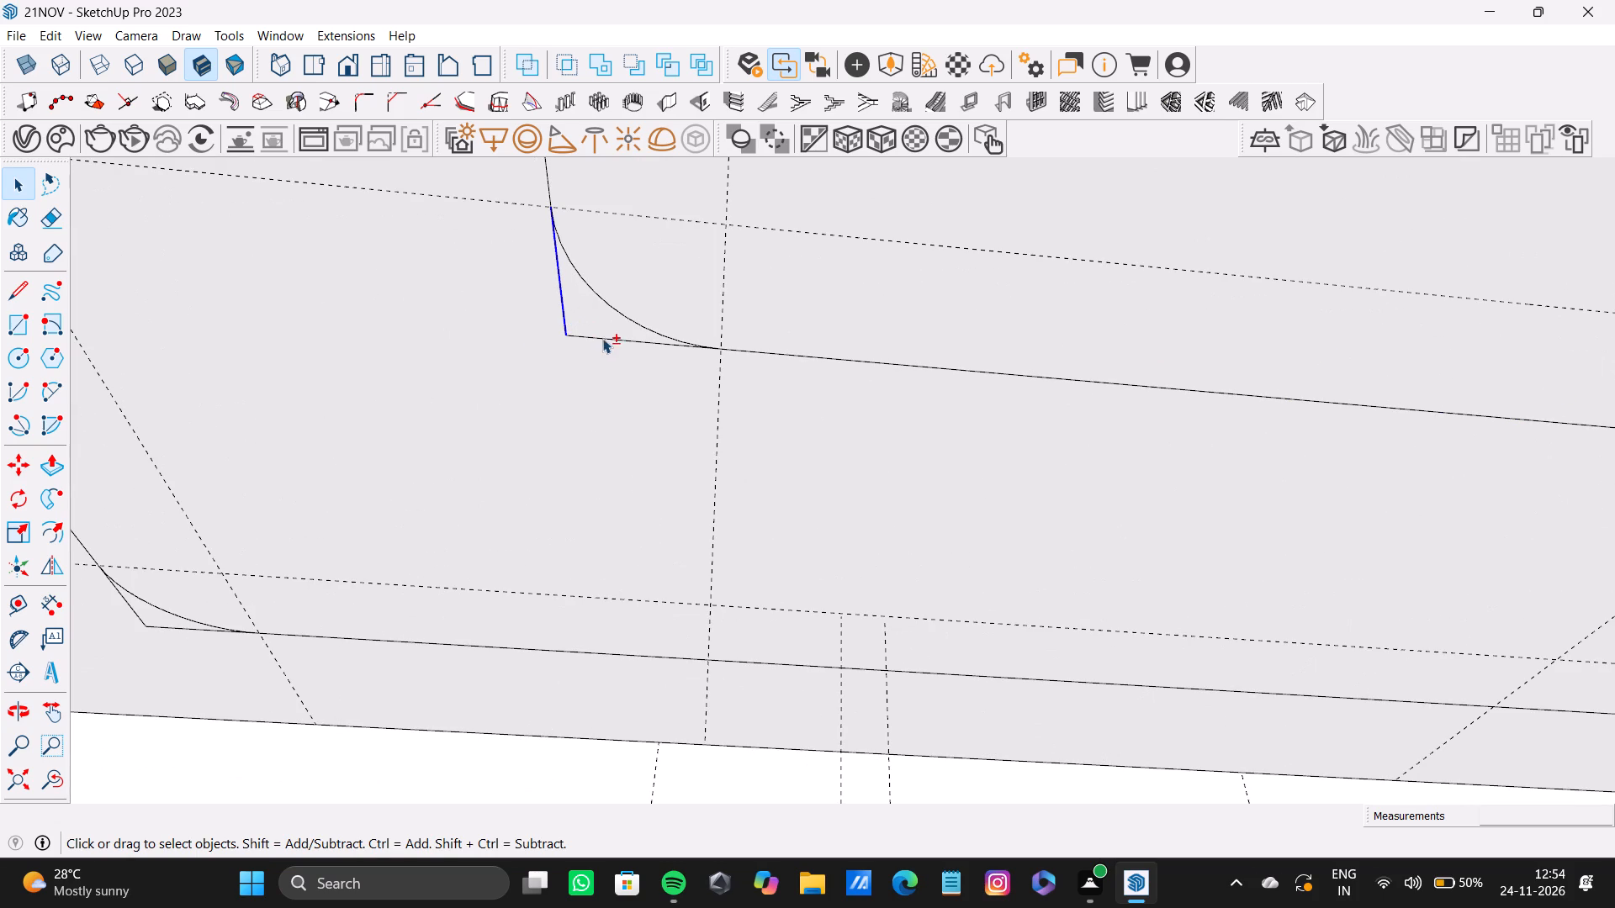
{"action": "left_click", "coordinate": [602, 338], "text": "shift"}
Add the leftover square corner edges at the outer ceiling rectangle's two wardrobe-side corners to the selection.
{"action": "scroll", "coordinate": [601, 354], "scroll_direction": "down", "scroll_amount": 9, "text": "shift"}
{"action": "middle_click_drag", "start_coordinate": [672, 356], "coordinate": [779, 356], "text": "shift"}
{"action": "scroll", "coordinate": [522, 472], "scroll_direction": "up", "scroll_amount": 8, "text": "shift"}
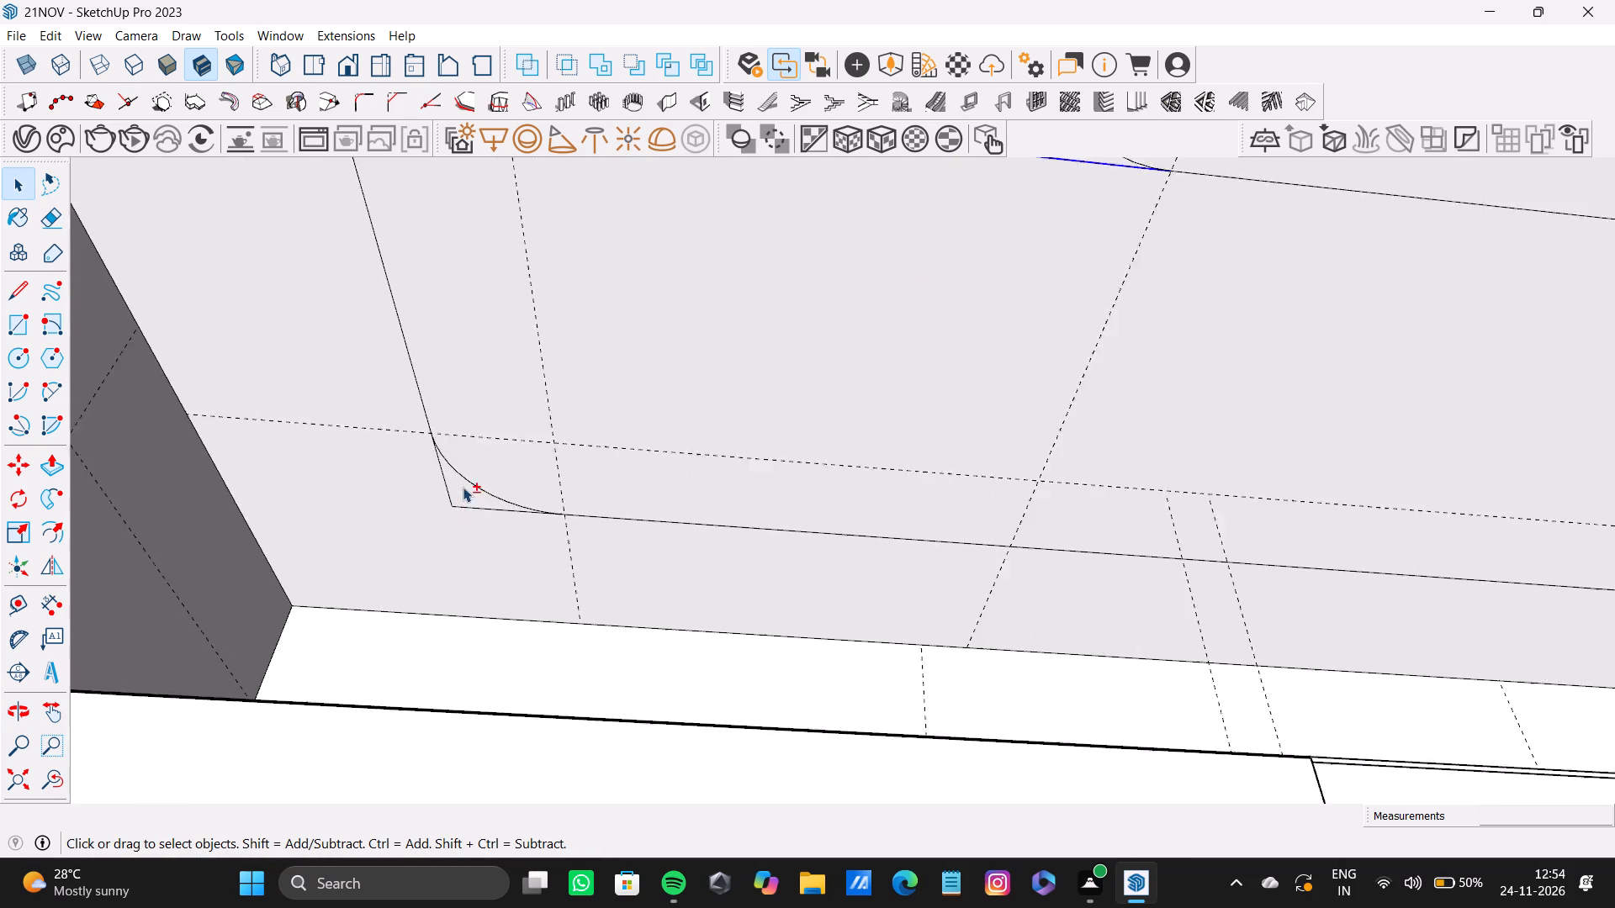
{"action": "scroll", "coordinate": [463, 487], "scroll_direction": "up", "scroll_amount": 2, "text": "shift"}
{"action": "left_click", "coordinate": [442, 488], "text": "shift"}
{"action": "left_click", "coordinate": [471, 513], "text": "shift"}
{"action": "scroll", "coordinate": [646, 524], "scroll_direction": "down", "scroll_amount": 7, "text": "shift"}
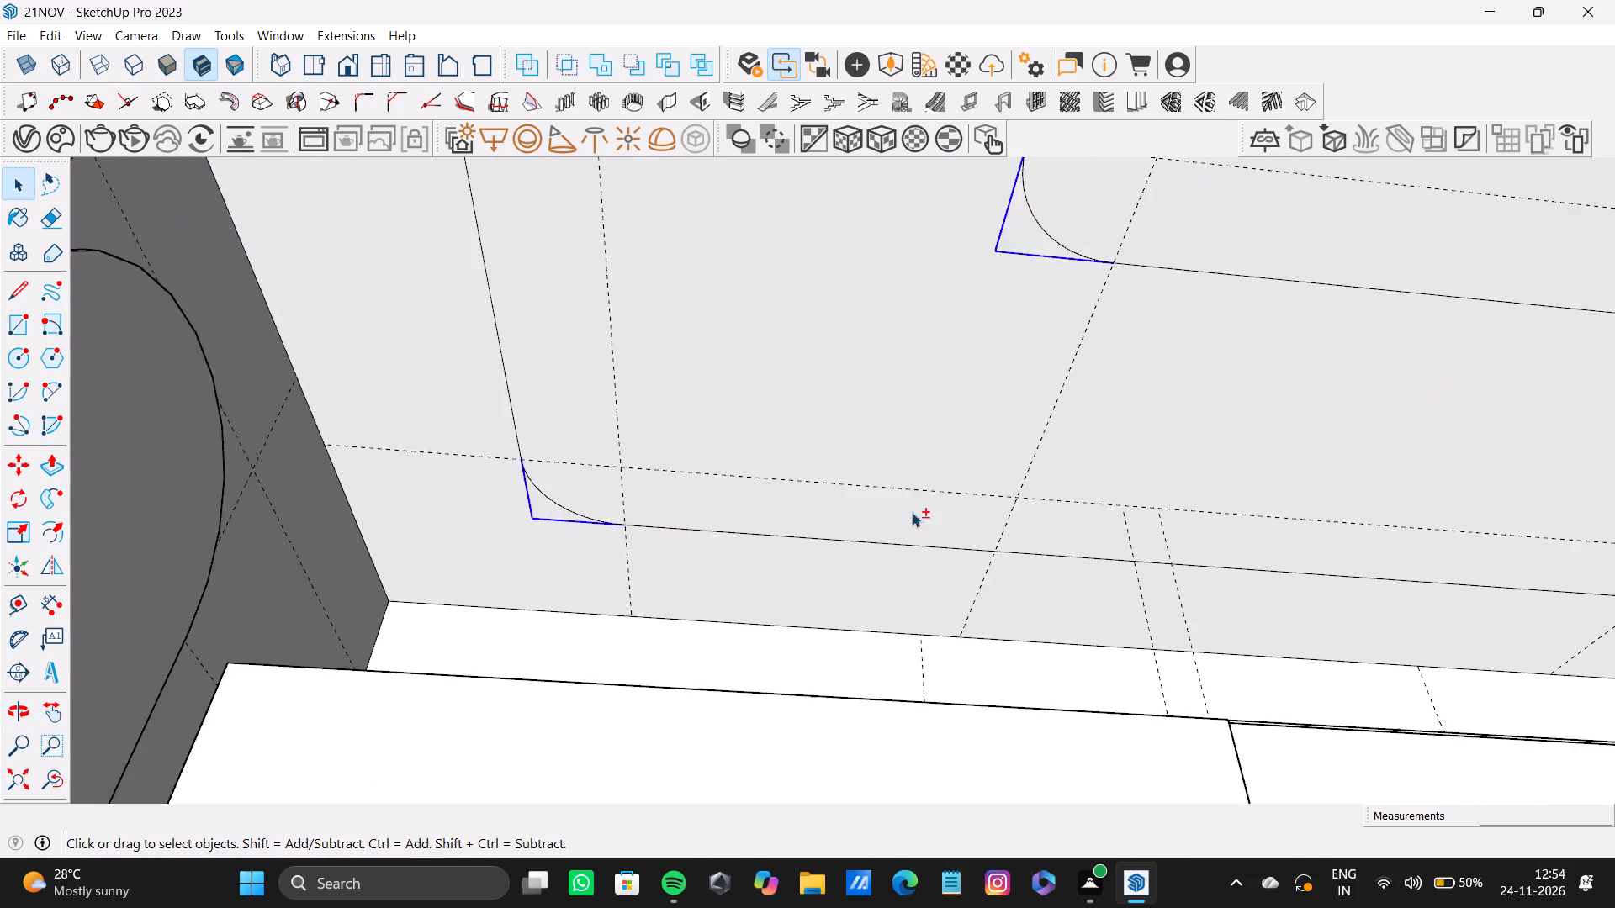
{"action": "scroll", "coordinate": [912, 512], "scroll_direction": "down", "scroll_amount": 3, "text": "shift"}
{"action": "middle_click_drag", "start_coordinate": [1060, 505], "coordinate": [600, 478], "text": "shift"}
{"action": "scroll", "coordinate": [600, 478], "scroll_direction": "down", "scroll_amount": 1, "text": "shift"}
{"action": "scroll", "coordinate": [1183, 499], "scroll_direction": "up", "scroll_amount": 4, "text": "shift"}
{"action": "middle_click_drag", "start_coordinate": [1152, 498], "coordinate": [850, 372], "text": "shift"}
{"action": "scroll", "coordinate": [963, 451], "scroll_direction": "up", "scroll_amount": 6, "text": "shift"}
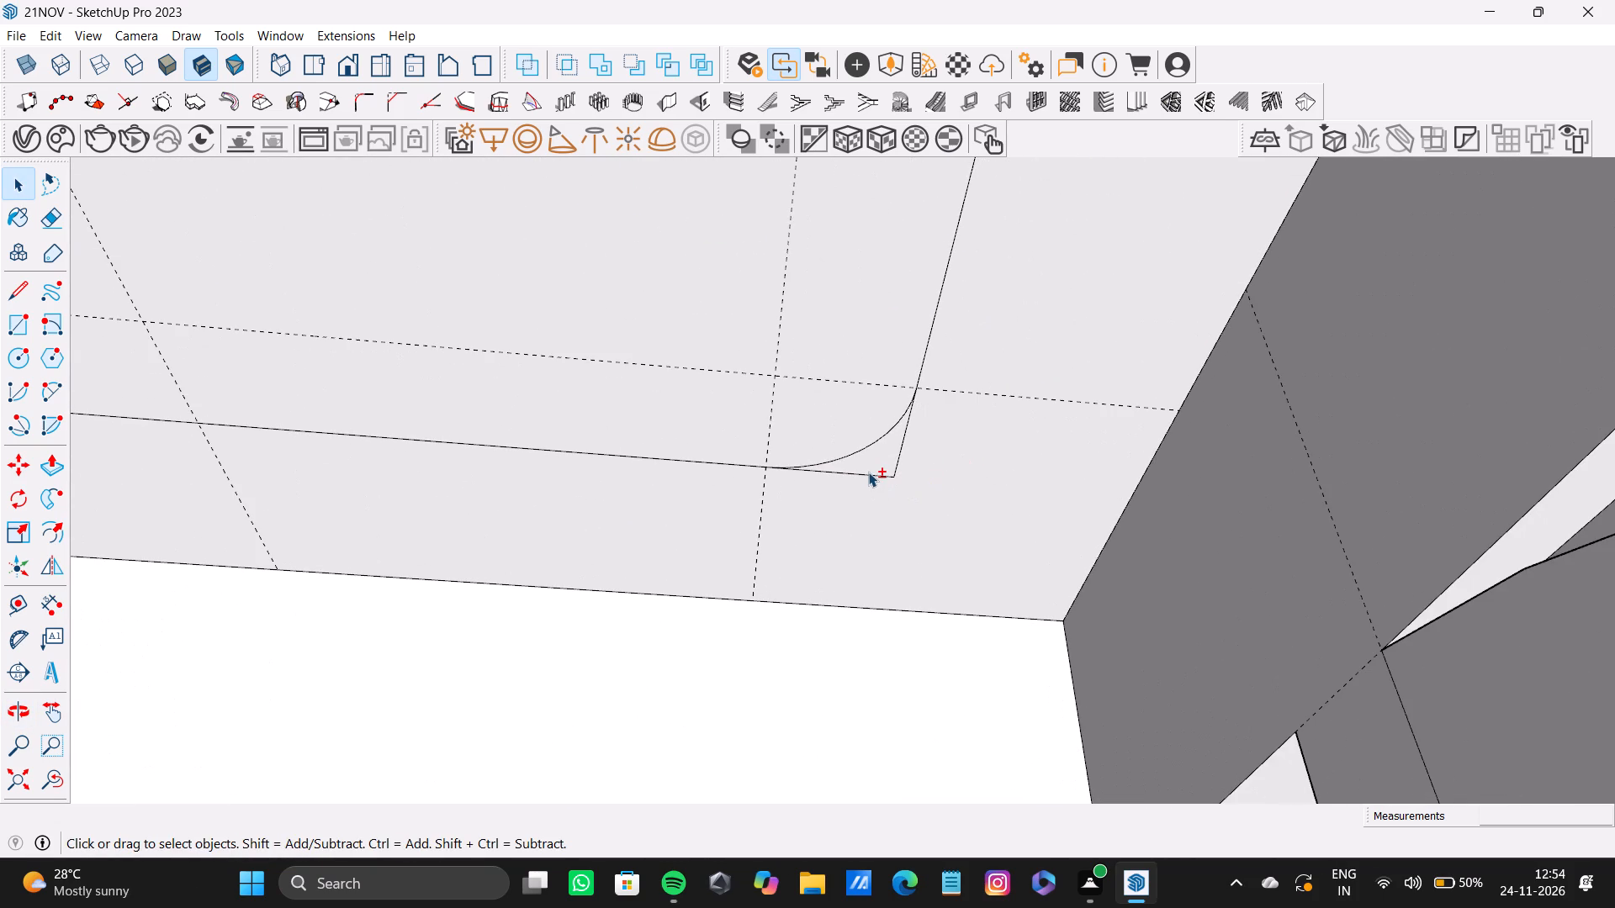
{"action": "left_click", "coordinate": [868, 472], "text": "shift"}
{"action": "left_click", "coordinate": [883, 457], "text": "shift"}
{"action": "left_click", "coordinate": [886, 472], "text": "shift"}
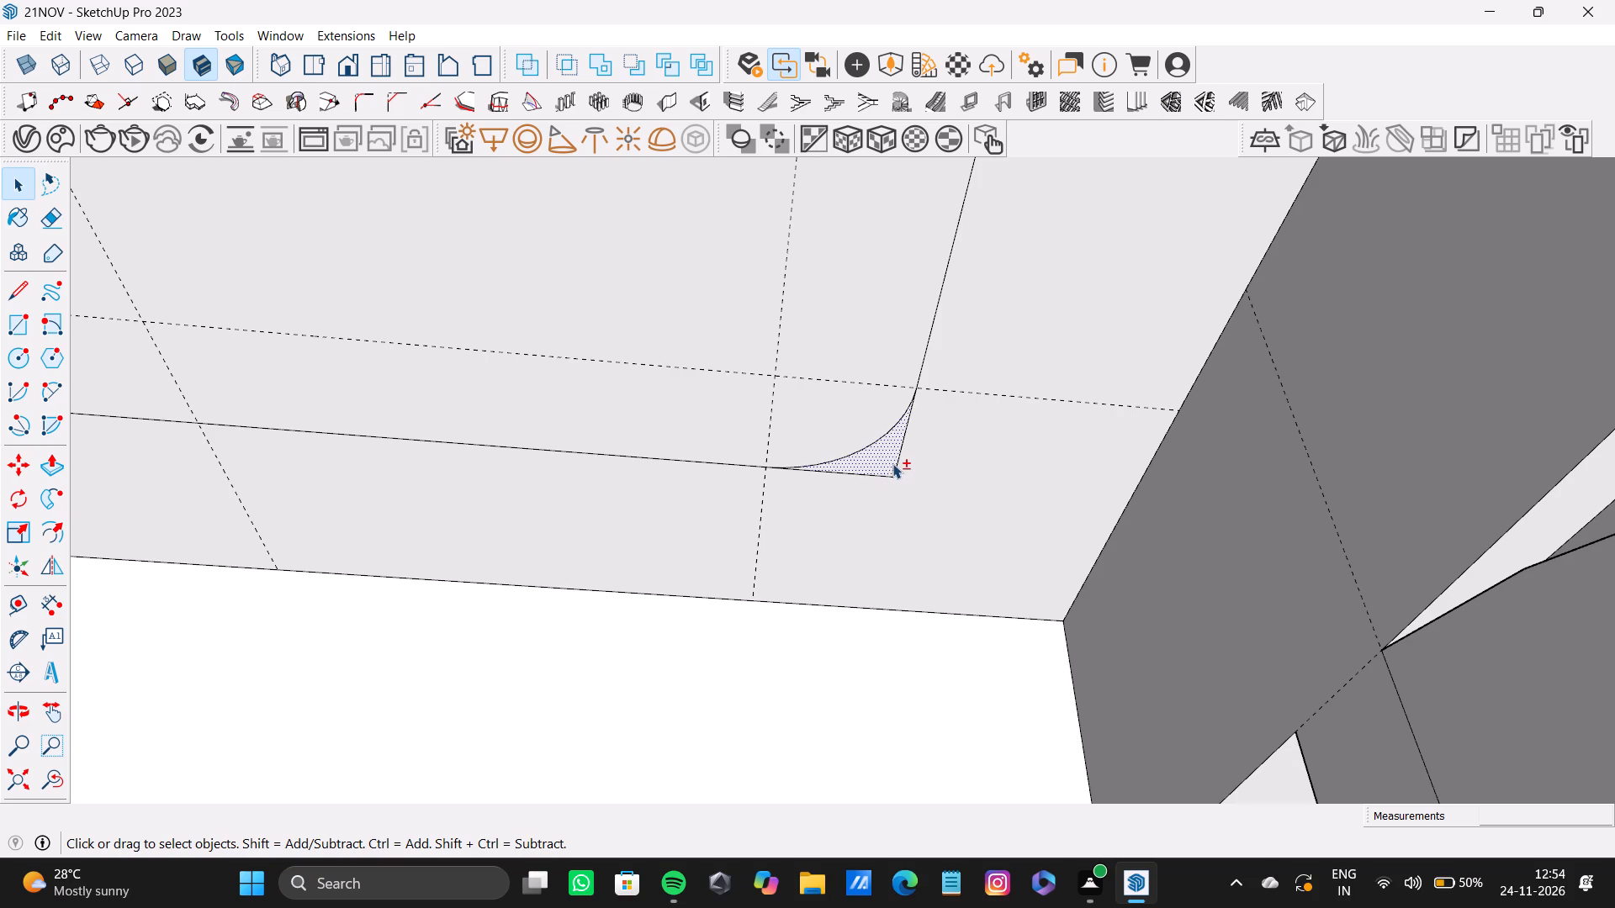
{"action": "left_click", "coordinate": [897, 462], "text": "shift"}
{"action": "left_click", "coordinate": [885, 478], "text": "shift"}
{"action": "left_click", "coordinate": [878, 467], "text": "shift"}
{"action": "scroll", "coordinate": [873, 447], "scroll_direction": "down", "scroll_amount": 10, "text": "shift"}
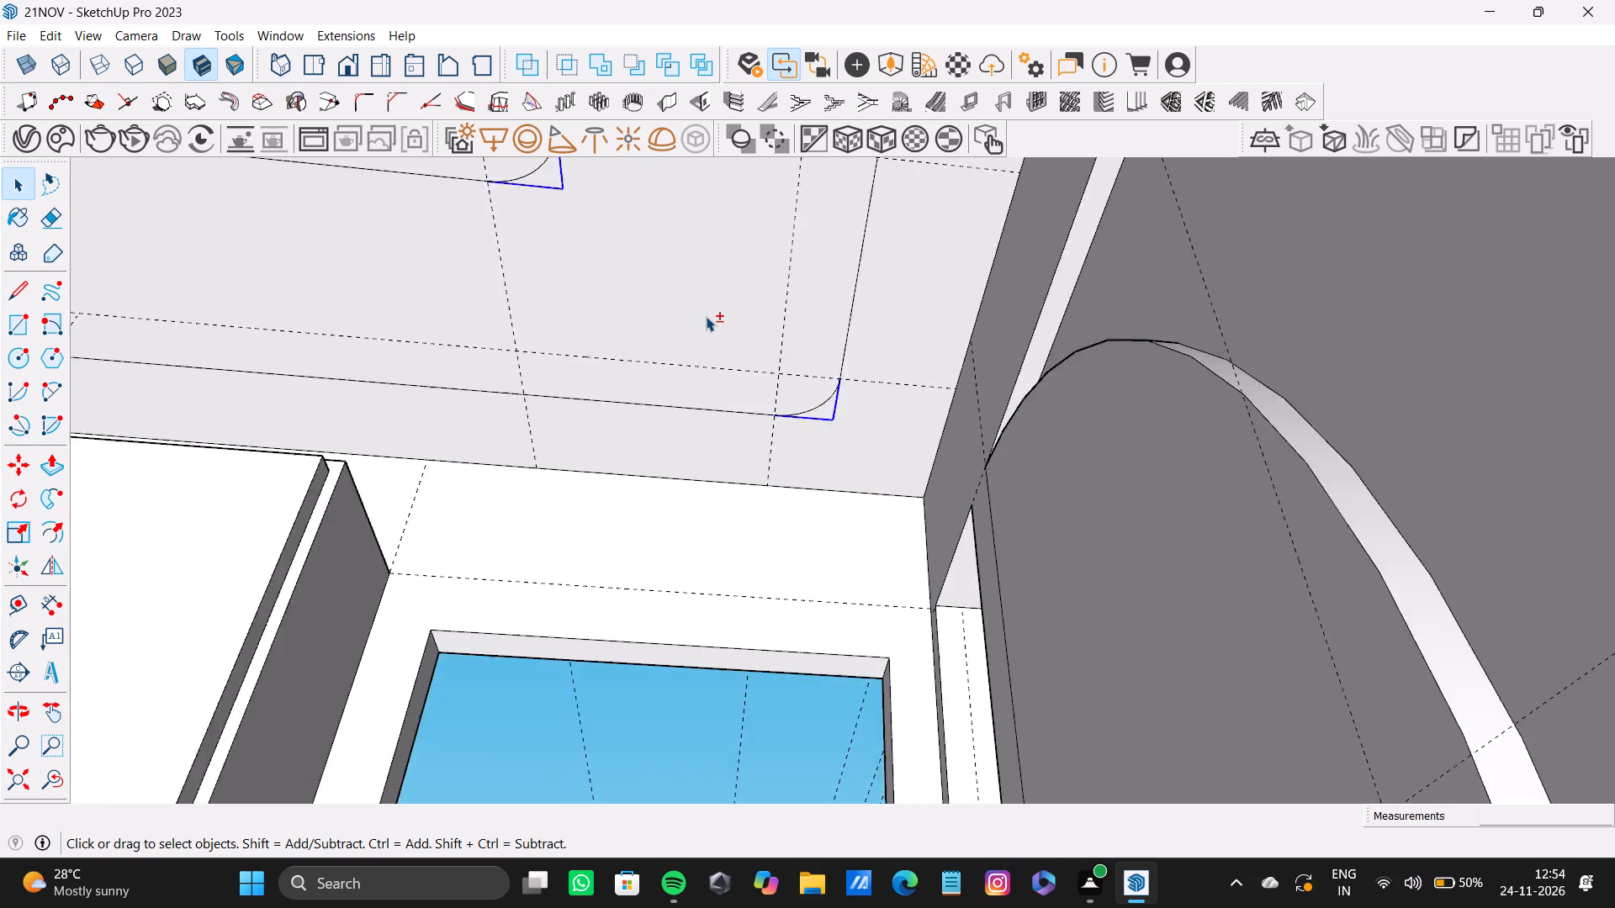
Add the square corner edges at the outer ceiling rectangle's two open-front corners to the selection and delete all selected corner edges.
{"action": "scroll", "coordinate": [706, 316], "scroll_direction": "down", "scroll_amount": 6, "text": "shift"}
{"action": "middle_click_drag", "start_coordinate": [703, 288], "coordinate": [843, 443], "text": "shift"}
{"action": "scroll", "coordinate": [642, 270], "scroll_direction": "down", "scroll_amount": 8, "text": "shift"}
{"action": "middle_click_drag", "start_coordinate": [642, 265], "coordinate": [679, 397], "text": "shift"}
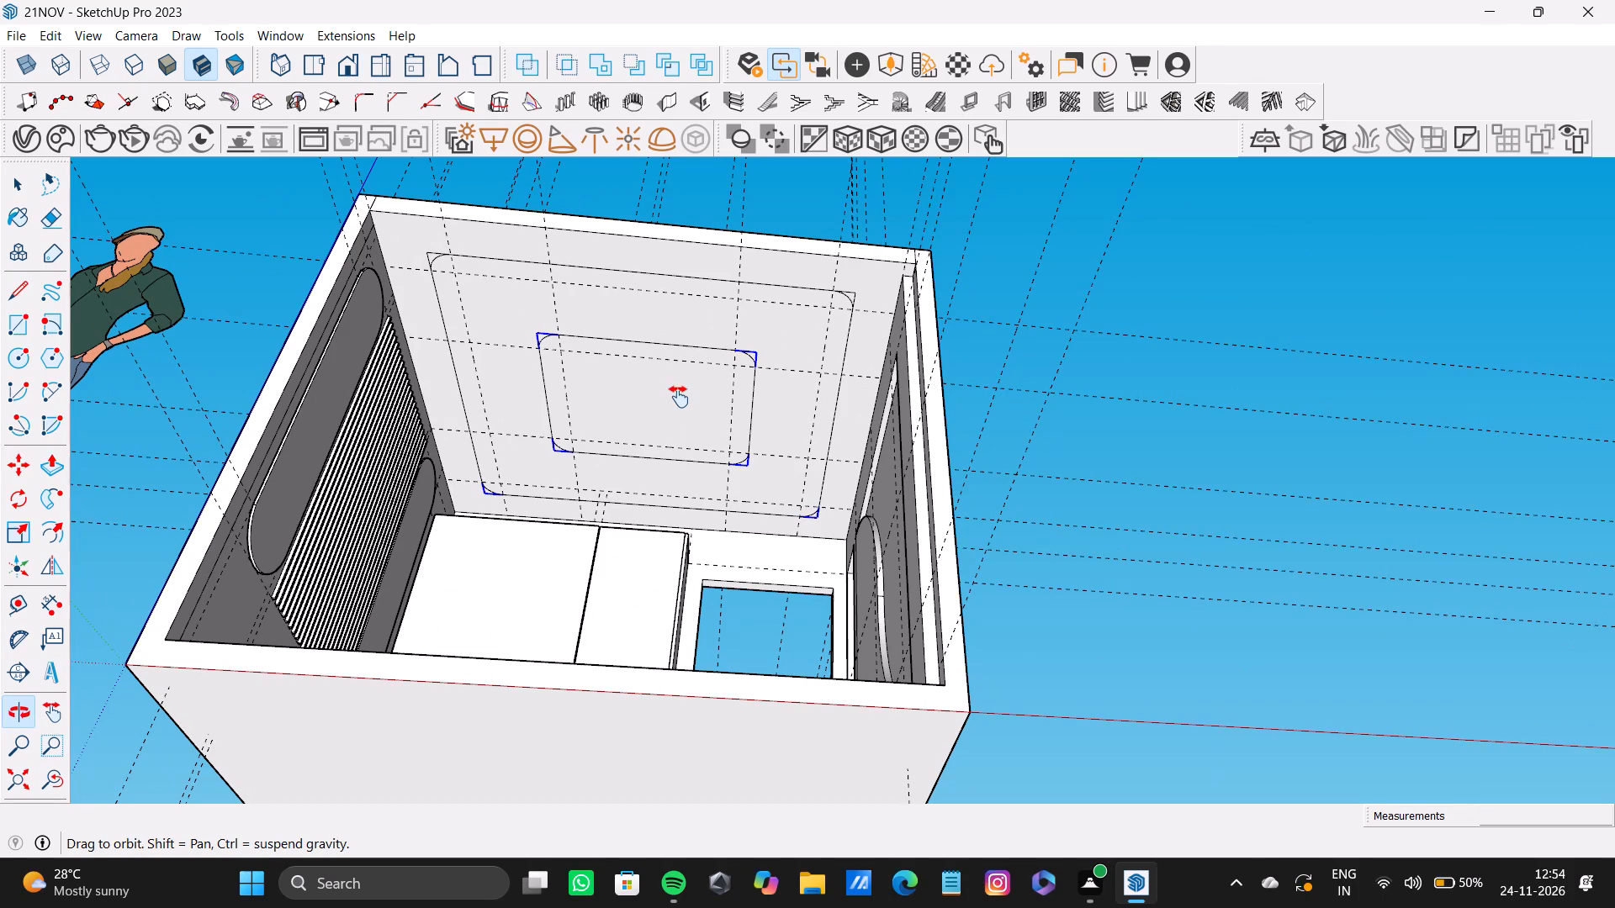
{"action": "middle_click_drag", "start_coordinate": [679, 397], "coordinate": [680, 399], "text": "shift"}
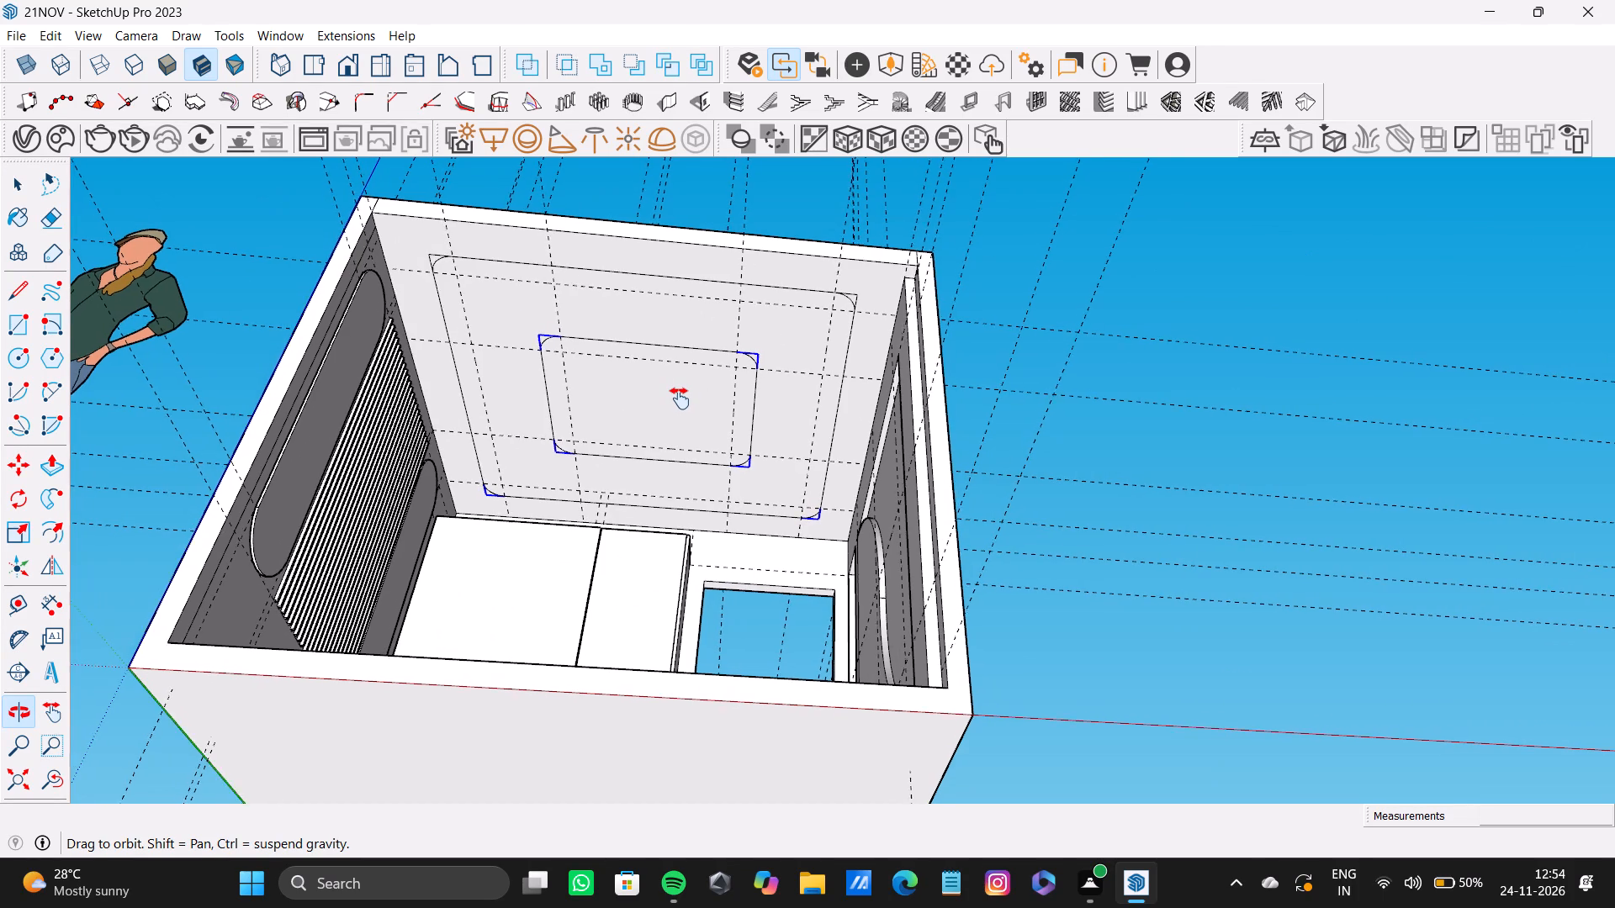
{"action": "middle_click_drag", "start_coordinate": [680, 399], "coordinate": [678, 393], "text": "shift"}
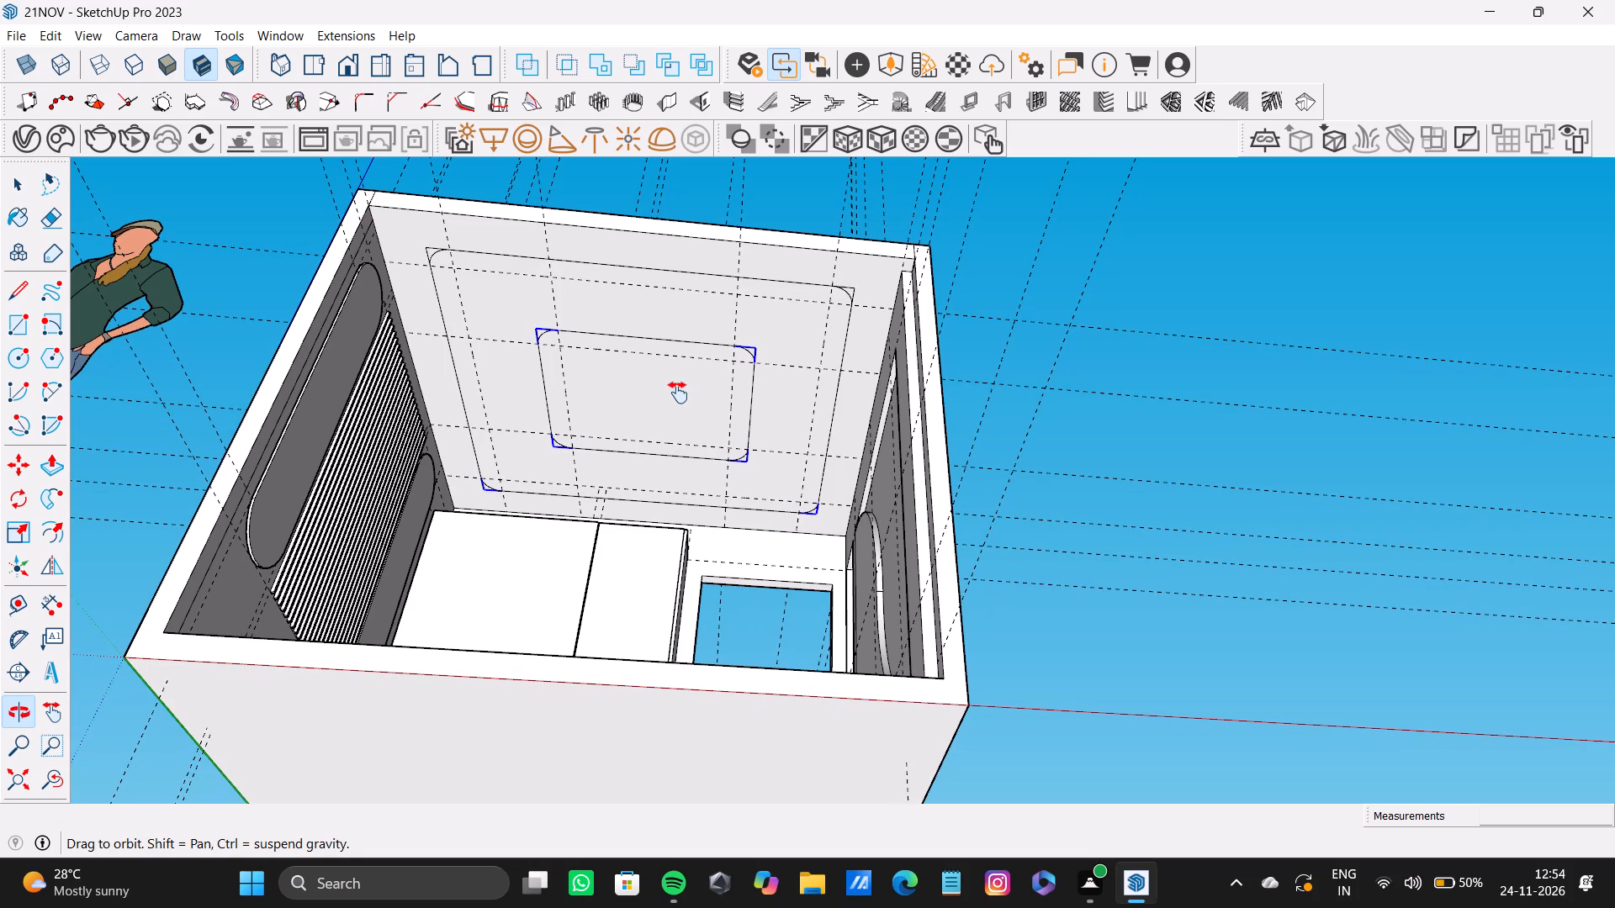
{"action": "middle_click_drag", "start_coordinate": [678, 393], "coordinate": [678, 392], "text": "shift"}
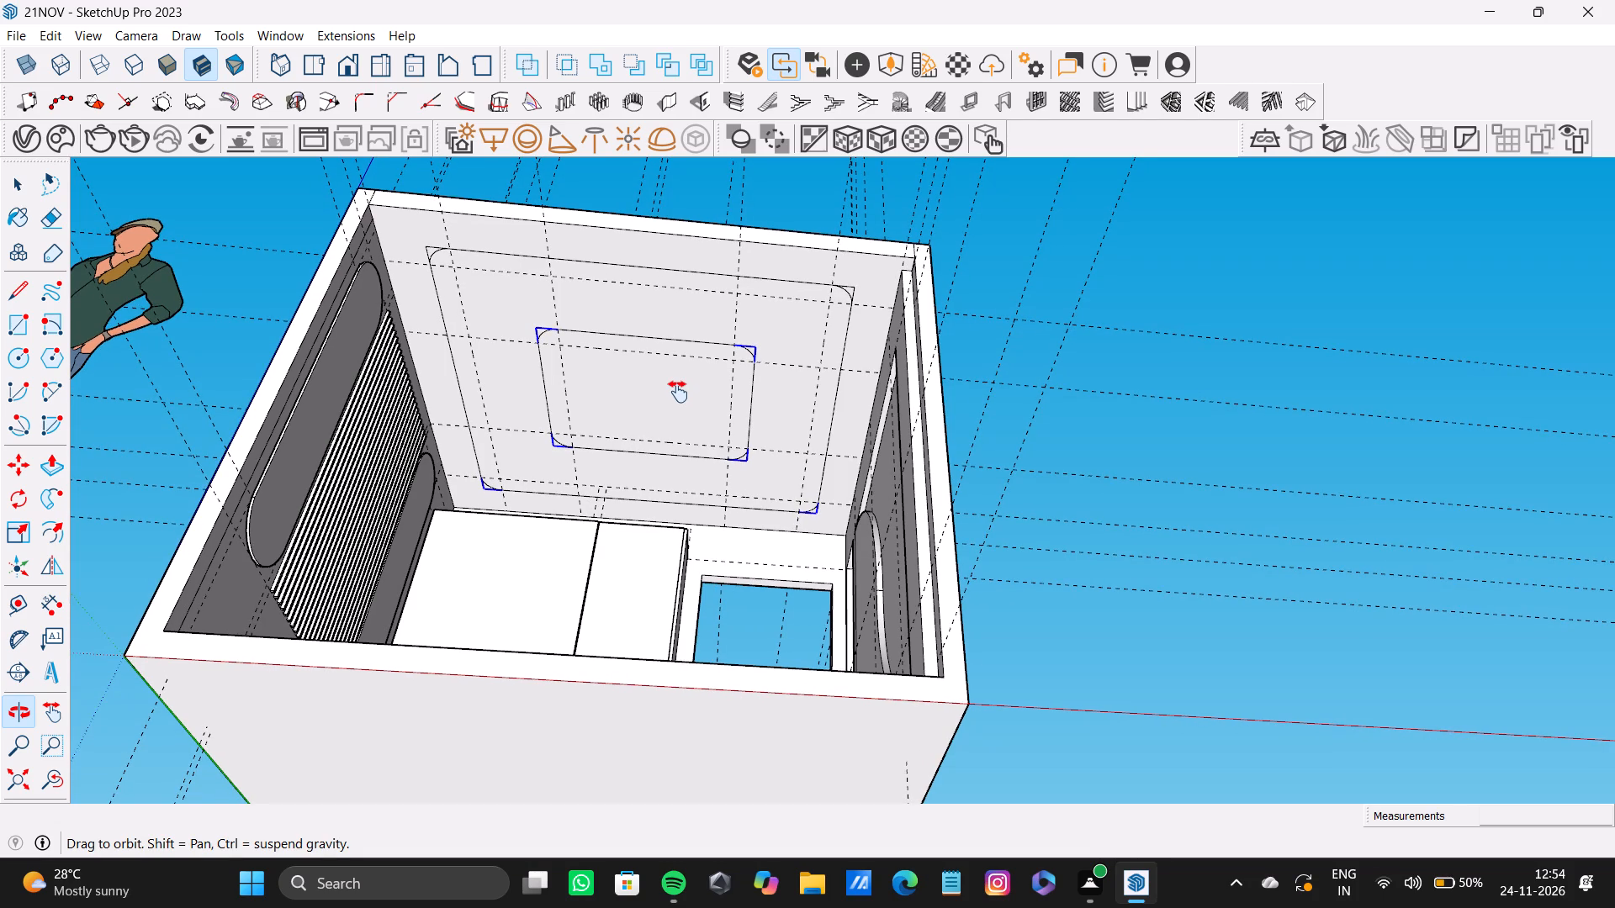
{"action": "middle_click_drag", "start_coordinate": [678, 392], "coordinate": [677, 391], "text": "shift"}
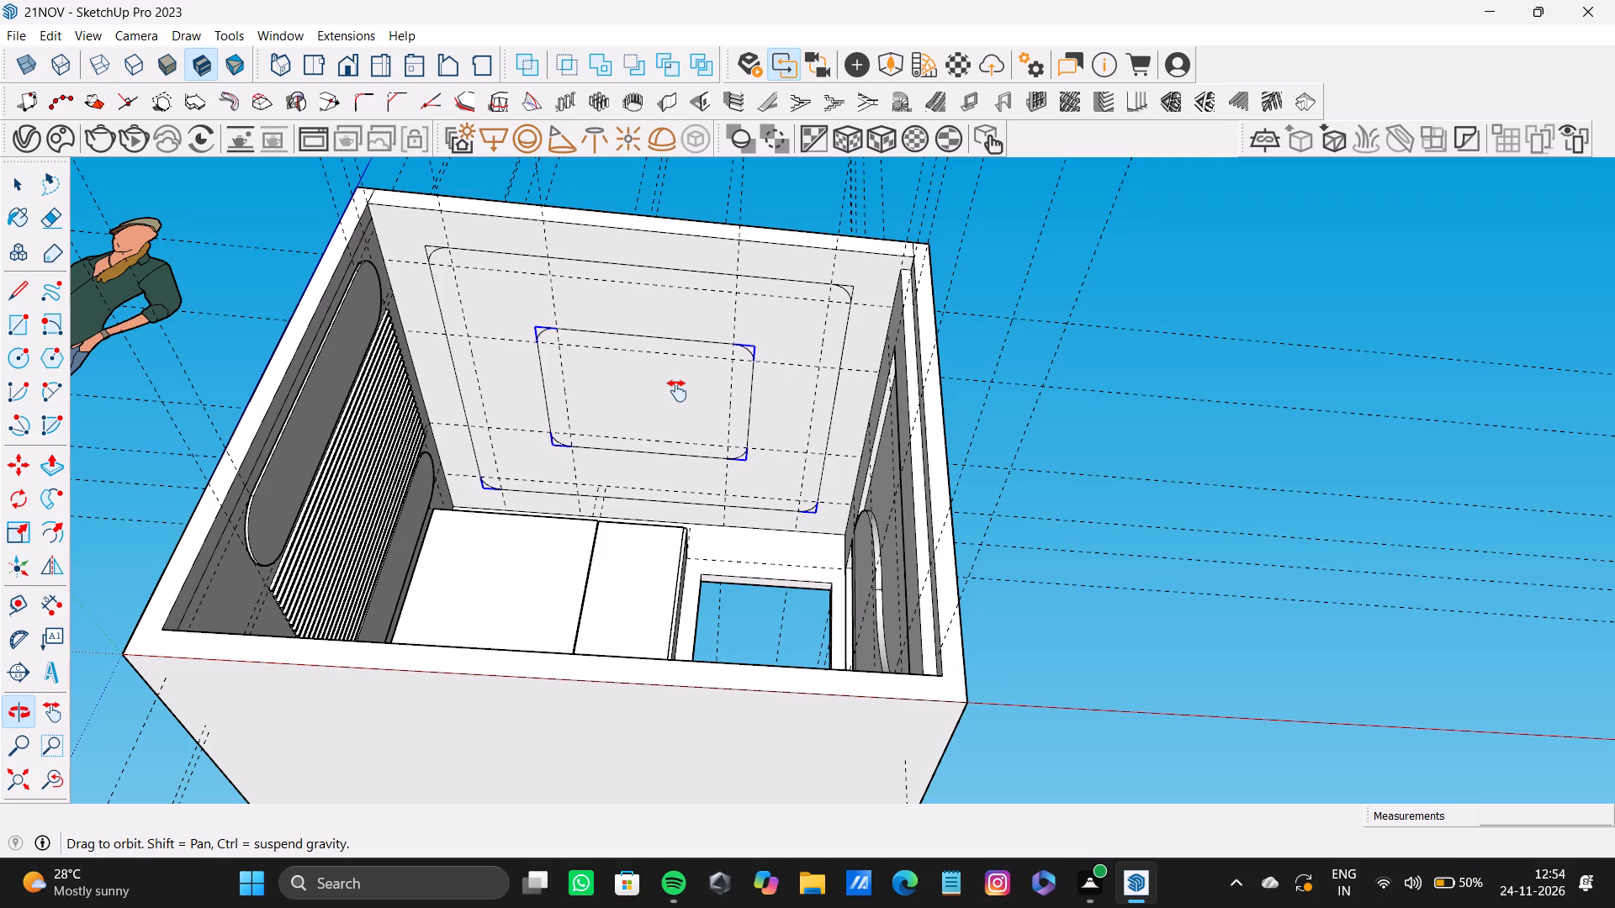
{"action": "middle_click_drag", "start_coordinate": [677, 391], "coordinate": [673, 372], "text": "shift"}
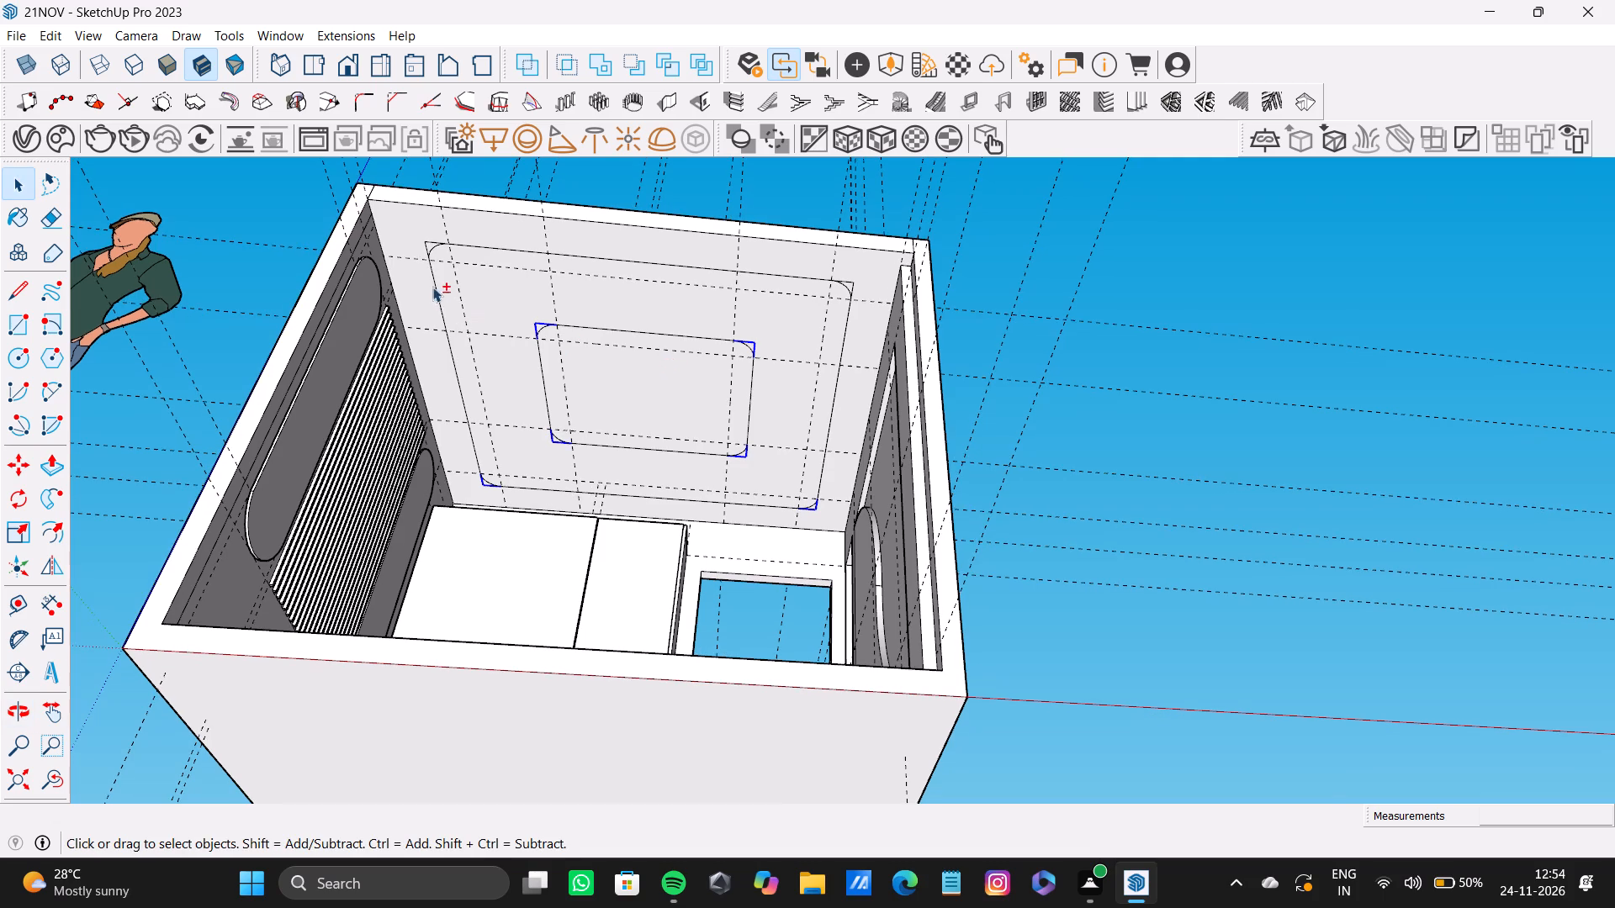
{"action": "scroll", "coordinate": [387, 225], "scroll_direction": "up", "scroll_amount": 17, "text": "shift"}
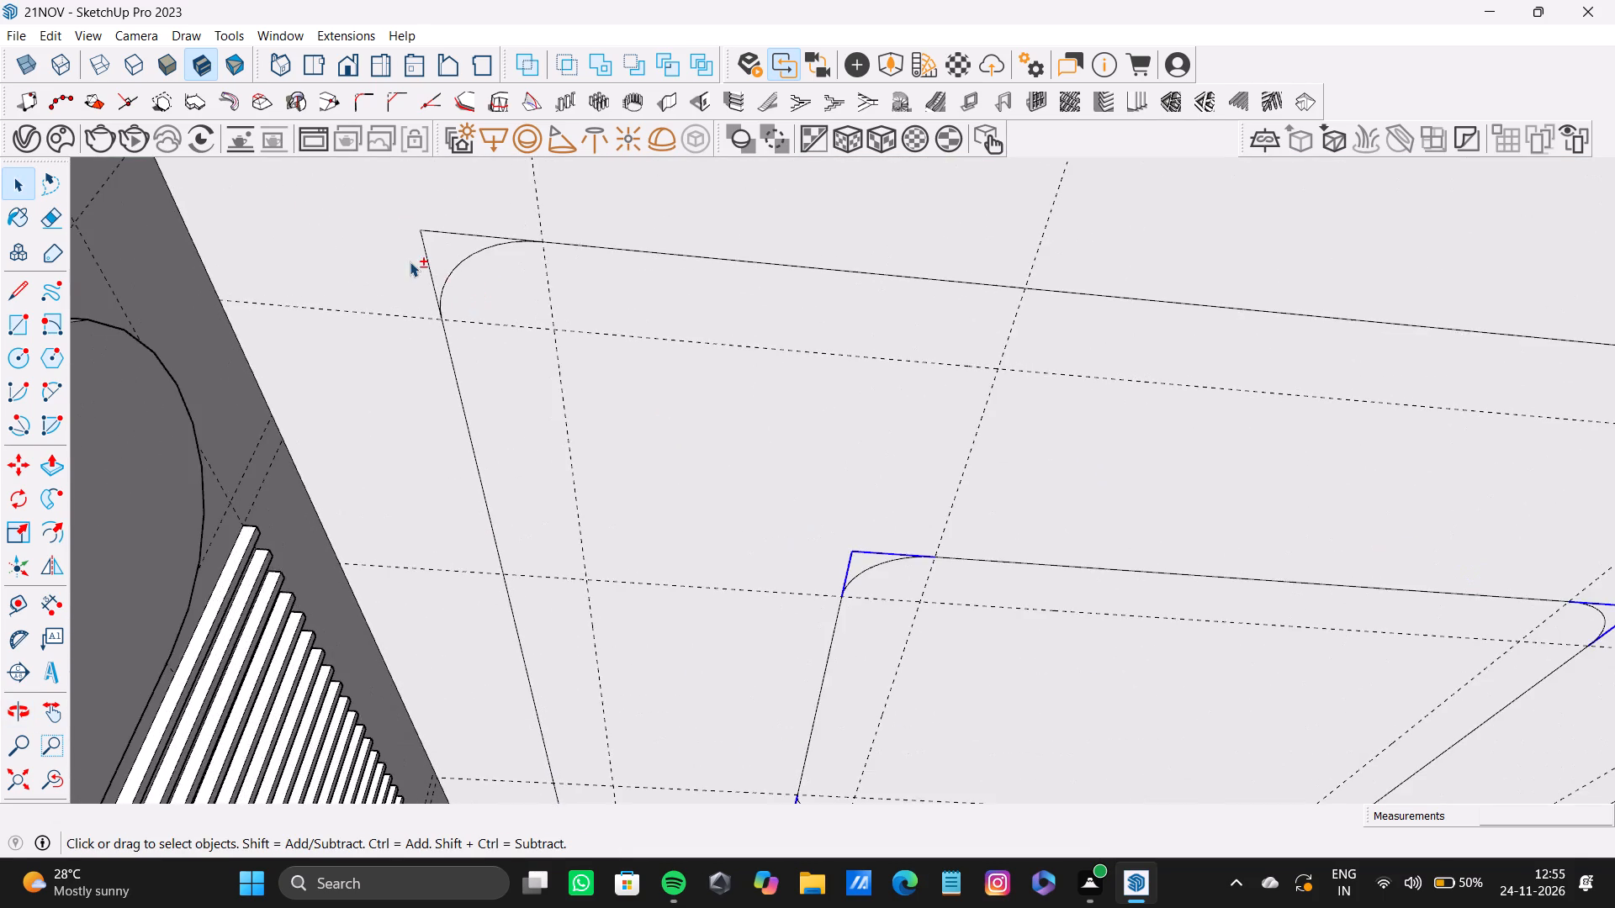
{"action": "scroll", "coordinate": [410, 261], "scroll_direction": "up", "scroll_amount": 3, "text": "shift"}
{"action": "left_click", "coordinate": [435, 263], "text": "shift"}
{"action": "left_click", "coordinate": [463, 221], "text": "shift"}
{"action": "scroll", "coordinate": [799, 399], "scroll_direction": "down", "scroll_amount": 2, "text": "shift"}
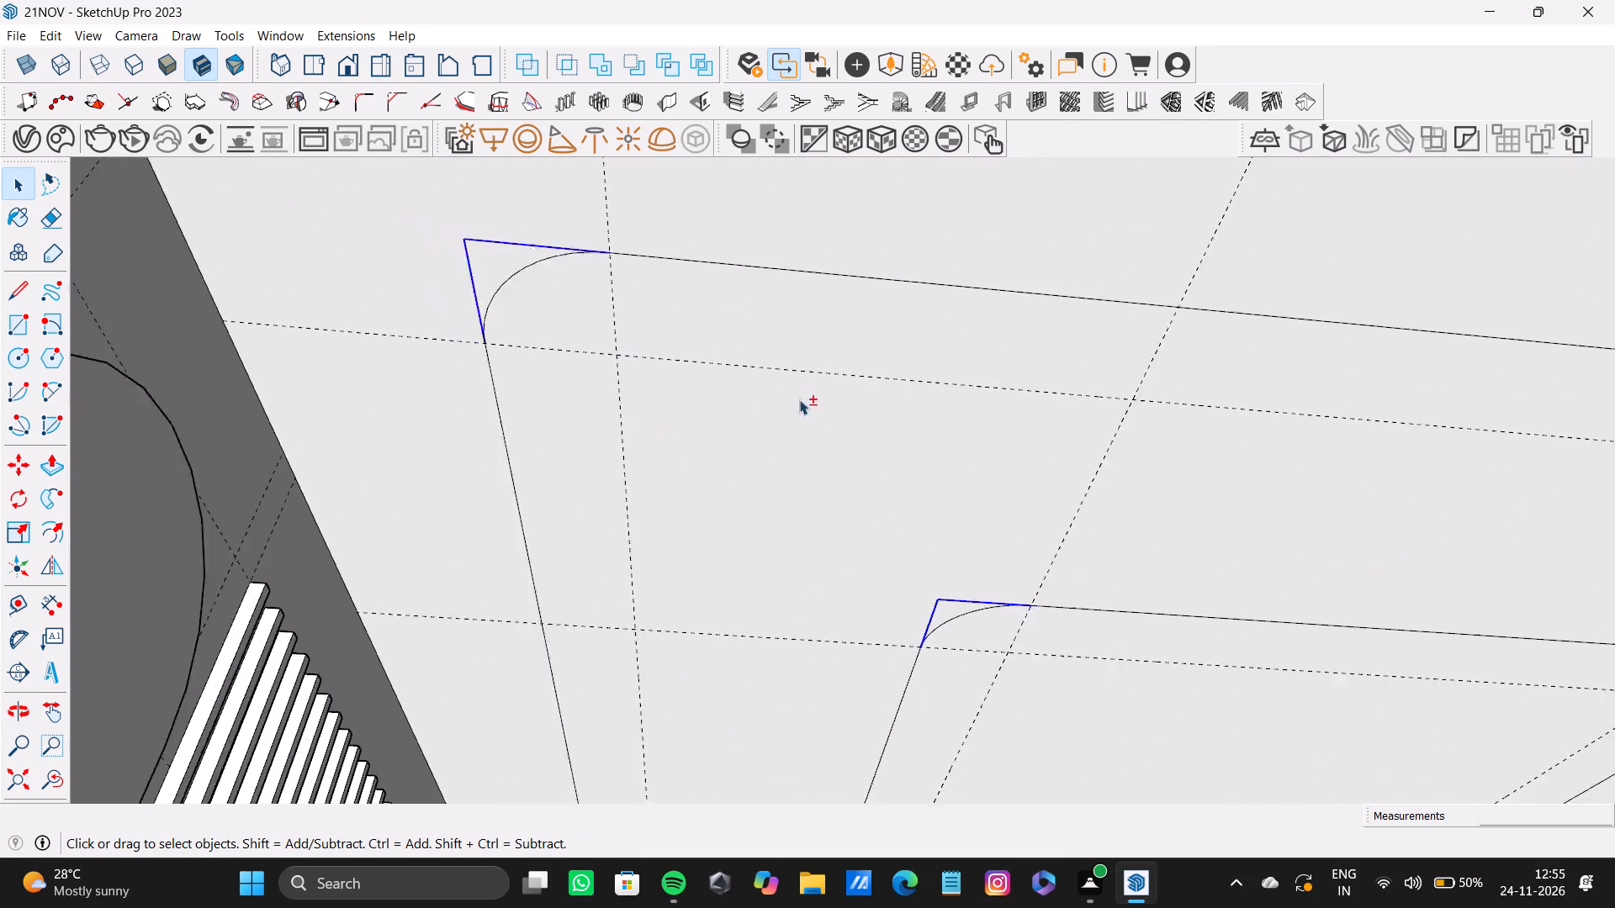
{"action": "scroll", "coordinate": [799, 399], "scroll_direction": "down", "scroll_amount": 10, "text": "shift"}
{"action": "middle_click_drag", "start_coordinate": [949, 412], "coordinate": [463, 340], "text": "shift"}
{"action": "scroll", "coordinate": [982, 339], "scroll_direction": "up", "scroll_amount": 10, "text": "shift"}
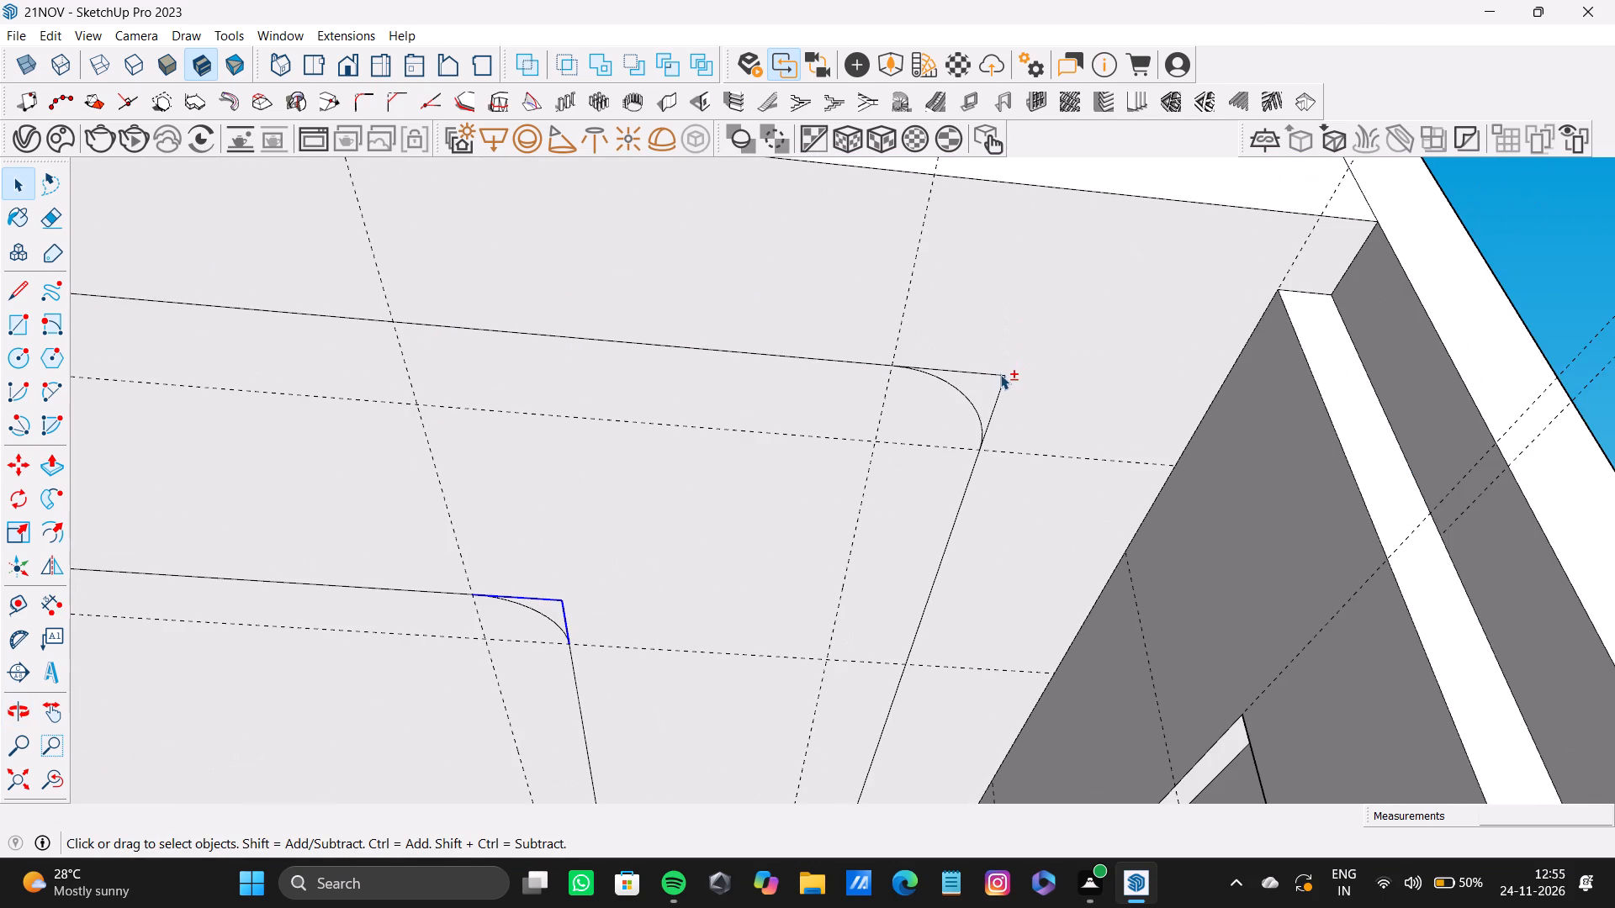
{"action": "left_click", "coordinate": [1000, 374], "text": "shift"}
{"action": "left_click", "coordinate": [998, 400], "text": "shift"}
{"action": "key", "text": "Delete"}
Push the central rounded ceiling rectangle upward about 3 1/8" to form a recess.
{"action": "scroll", "coordinate": [633, 393], "scroll_direction": "down", "scroll_amount": 9}
{"action": "middle_click_drag", "start_coordinate": [622, 408], "coordinate": [1053, 398], "text": "shift"}
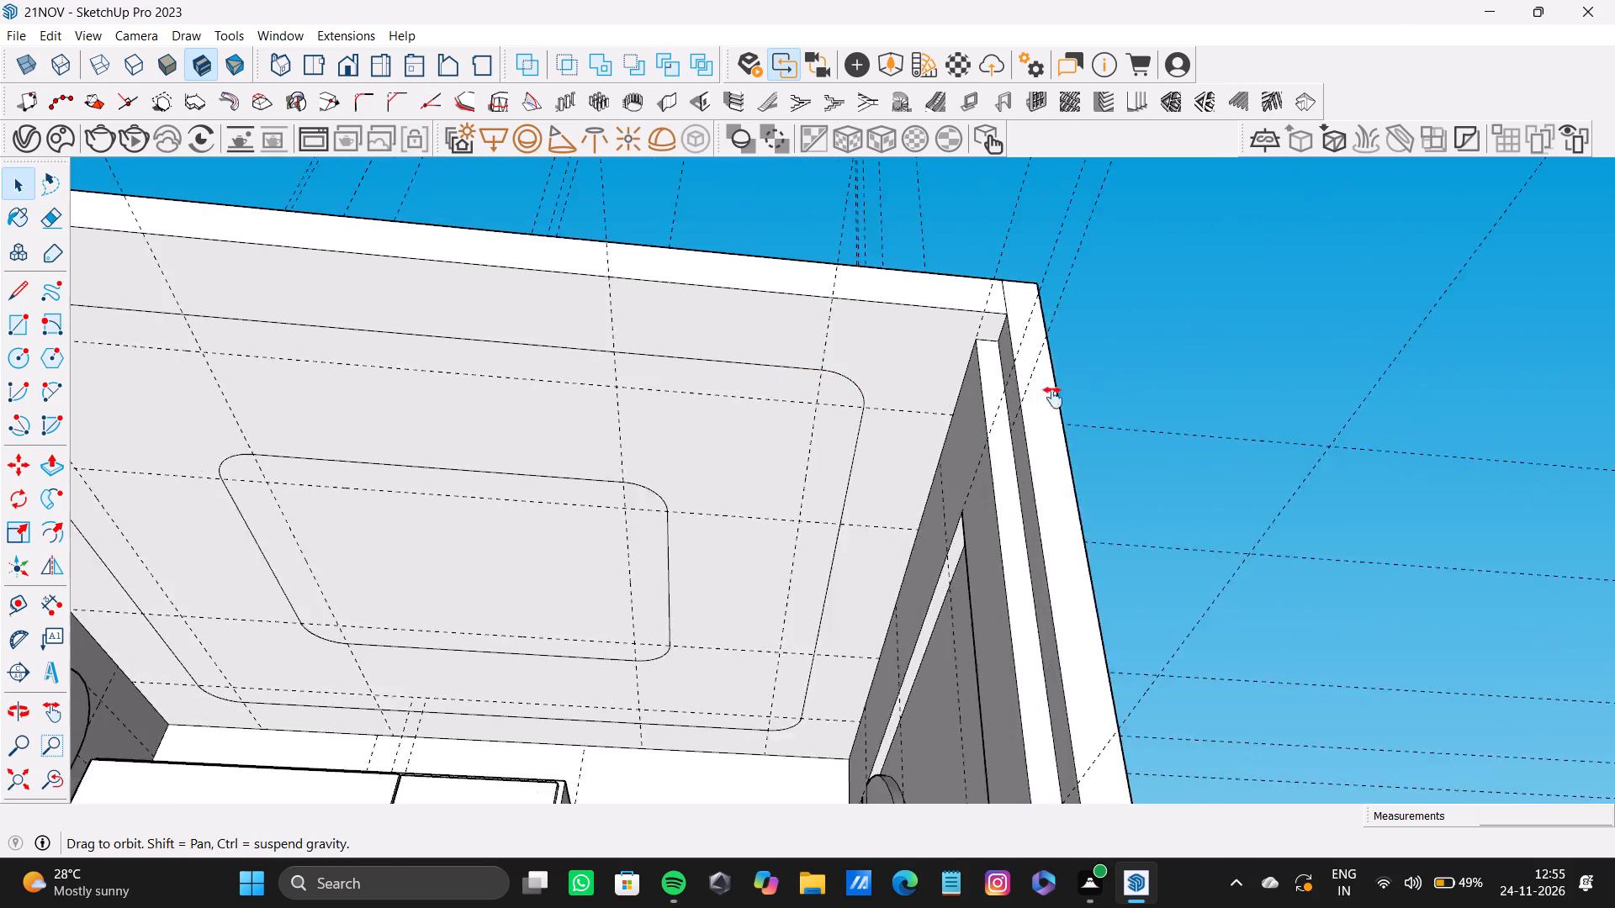
{"action": "middle_click_drag", "start_coordinate": [1053, 398], "coordinate": [1161, 428], "text": "shift"}
{"action": "left_click", "coordinate": [769, 581]}
{"action": "key", "text": "p"}
{"action": "left_click_drag", "start_coordinate": [771, 579], "coordinate": [776, 557]}
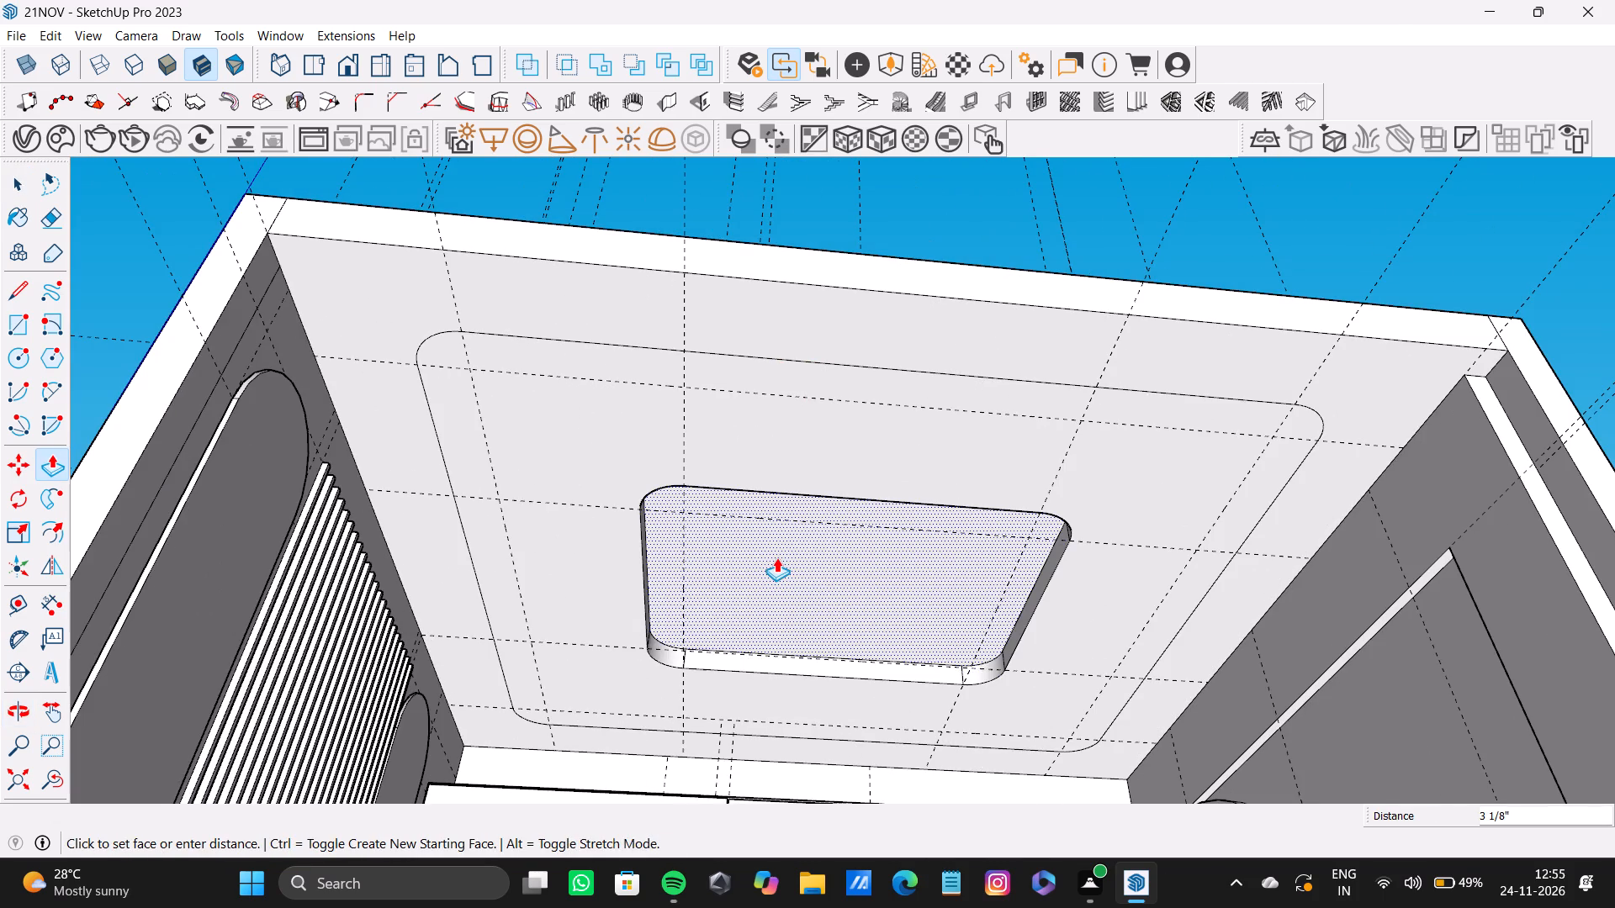
{"action": "left_click_drag", "start_coordinate": [776, 557], "coordinate": [776, 554]}
{"action": "key", "text": "space"}
Pull the ceiling face between the central and outer rounded rectangles downward so it projects below the ceiling.
{"action": "left_click", "coordinate": [805, 402]}
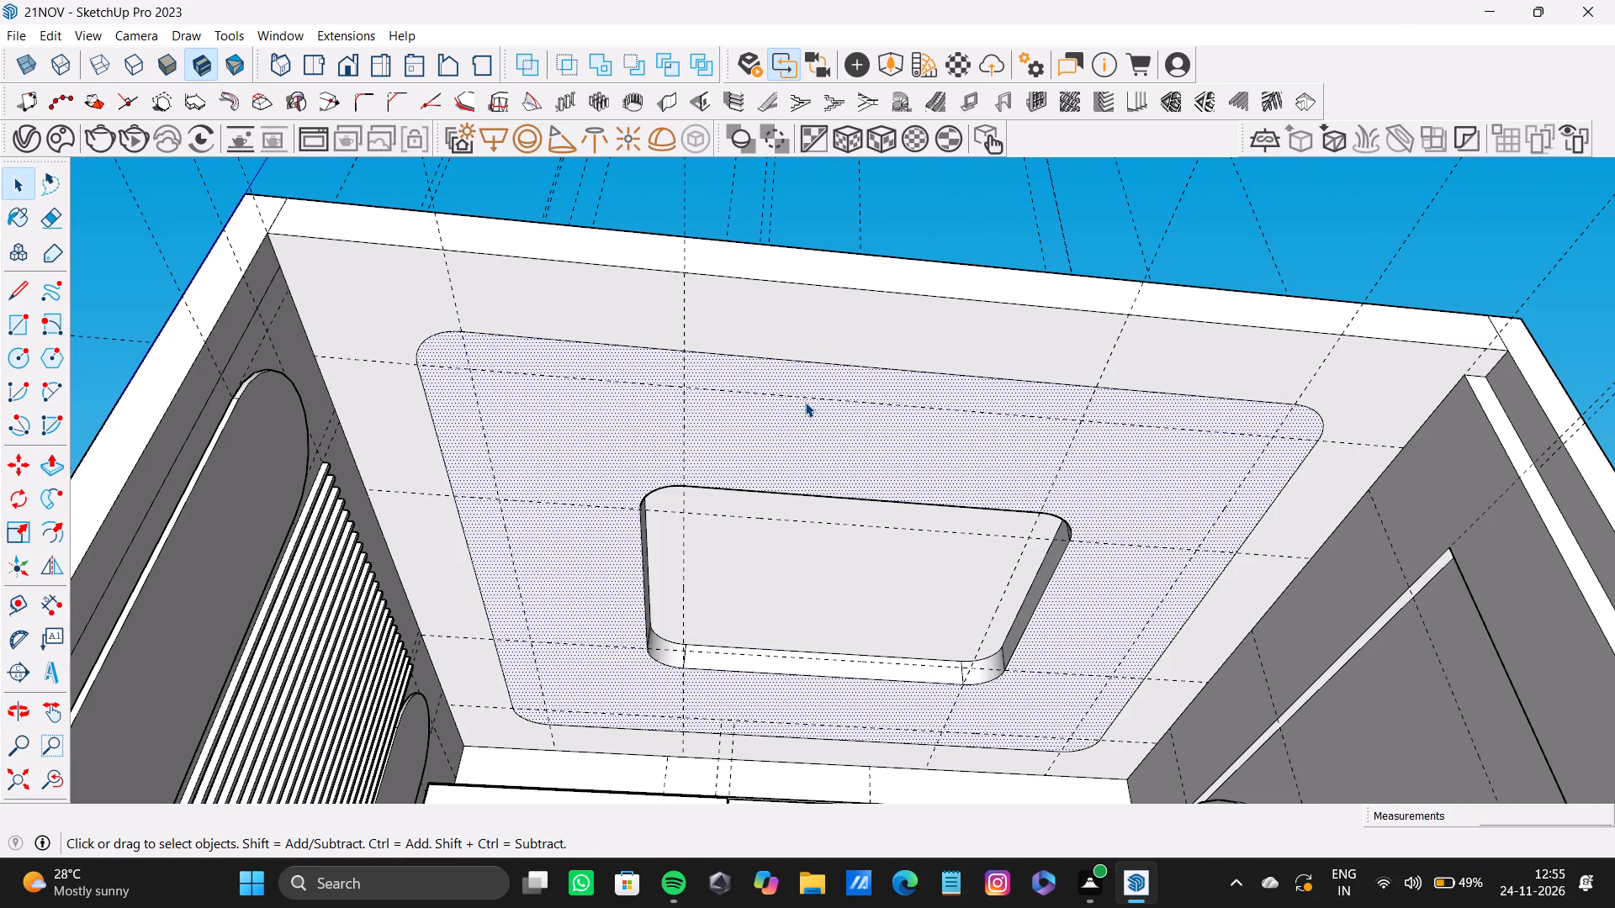
{"action": "key", "text": "p"}
{"action": "left_click_drag", "start_coordinate": [805, 404], "coordinate": [812, 372]}
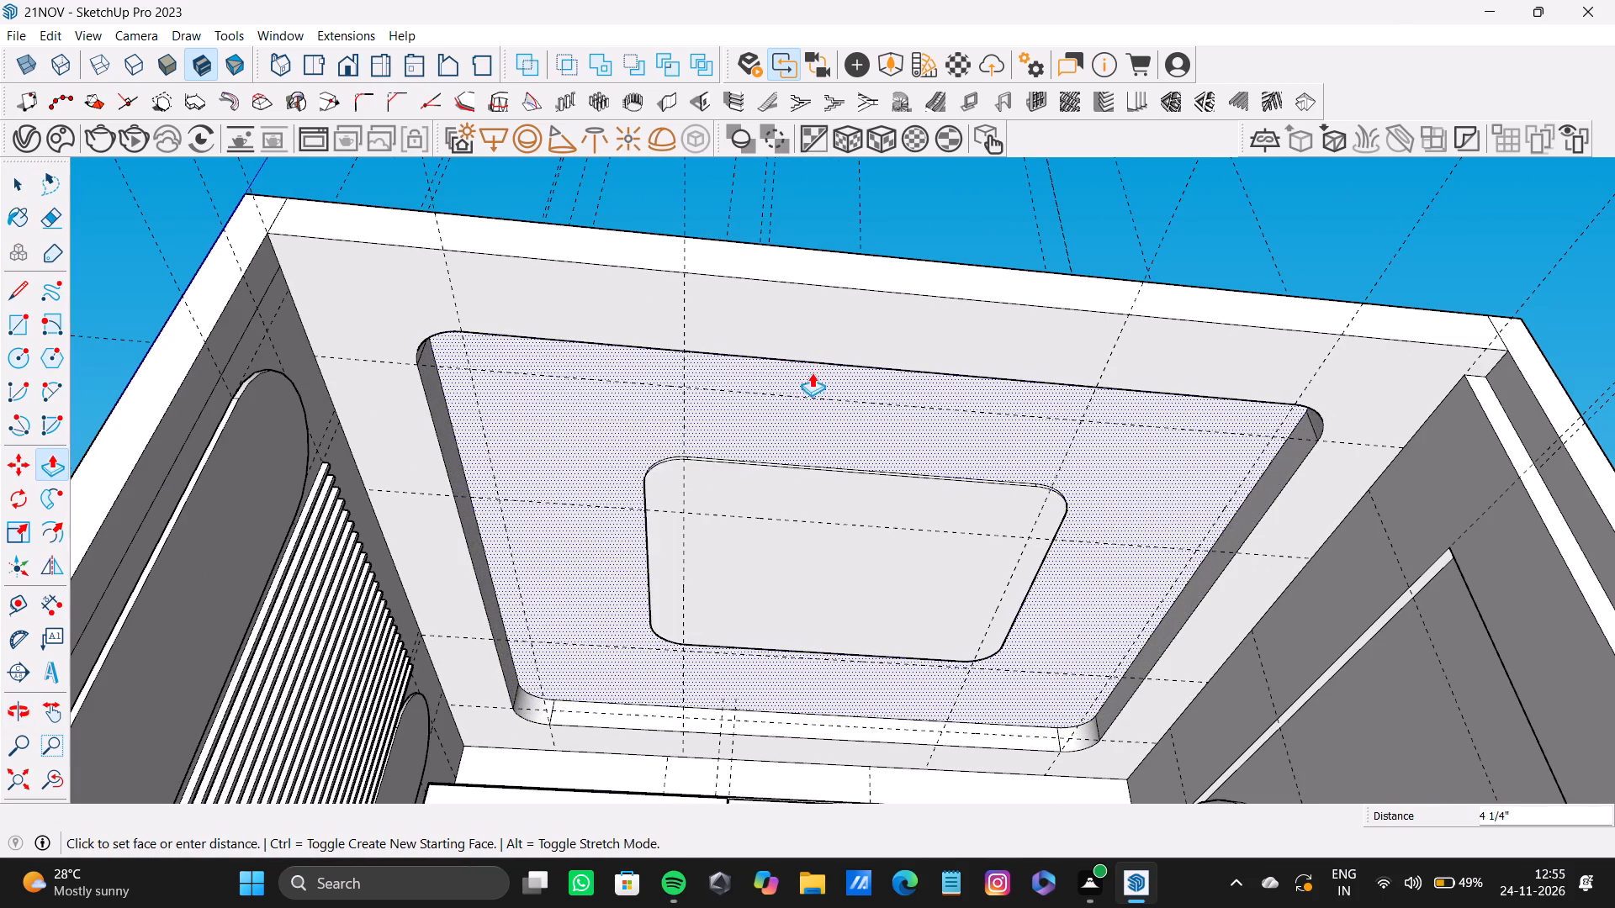
{"action": "left_click_drag", "start_coordinate": [812, 372], "coordinate": [807, 403]}
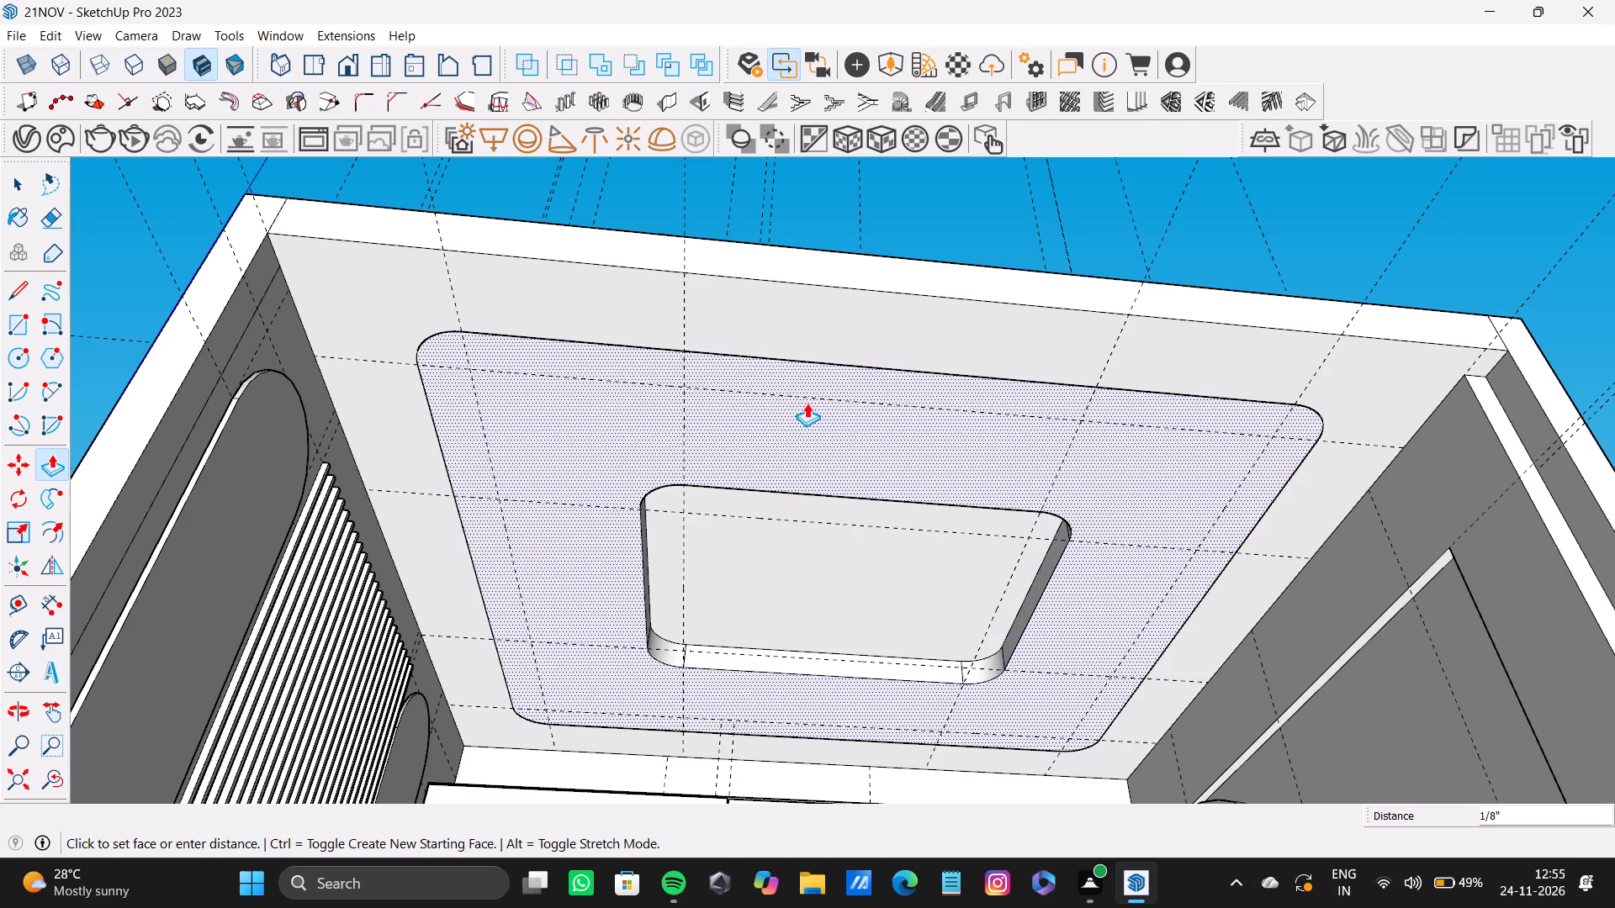
{"action": "left_click_drag", "start_coordinate": [807, 403], "coordinate": [812, 420]}
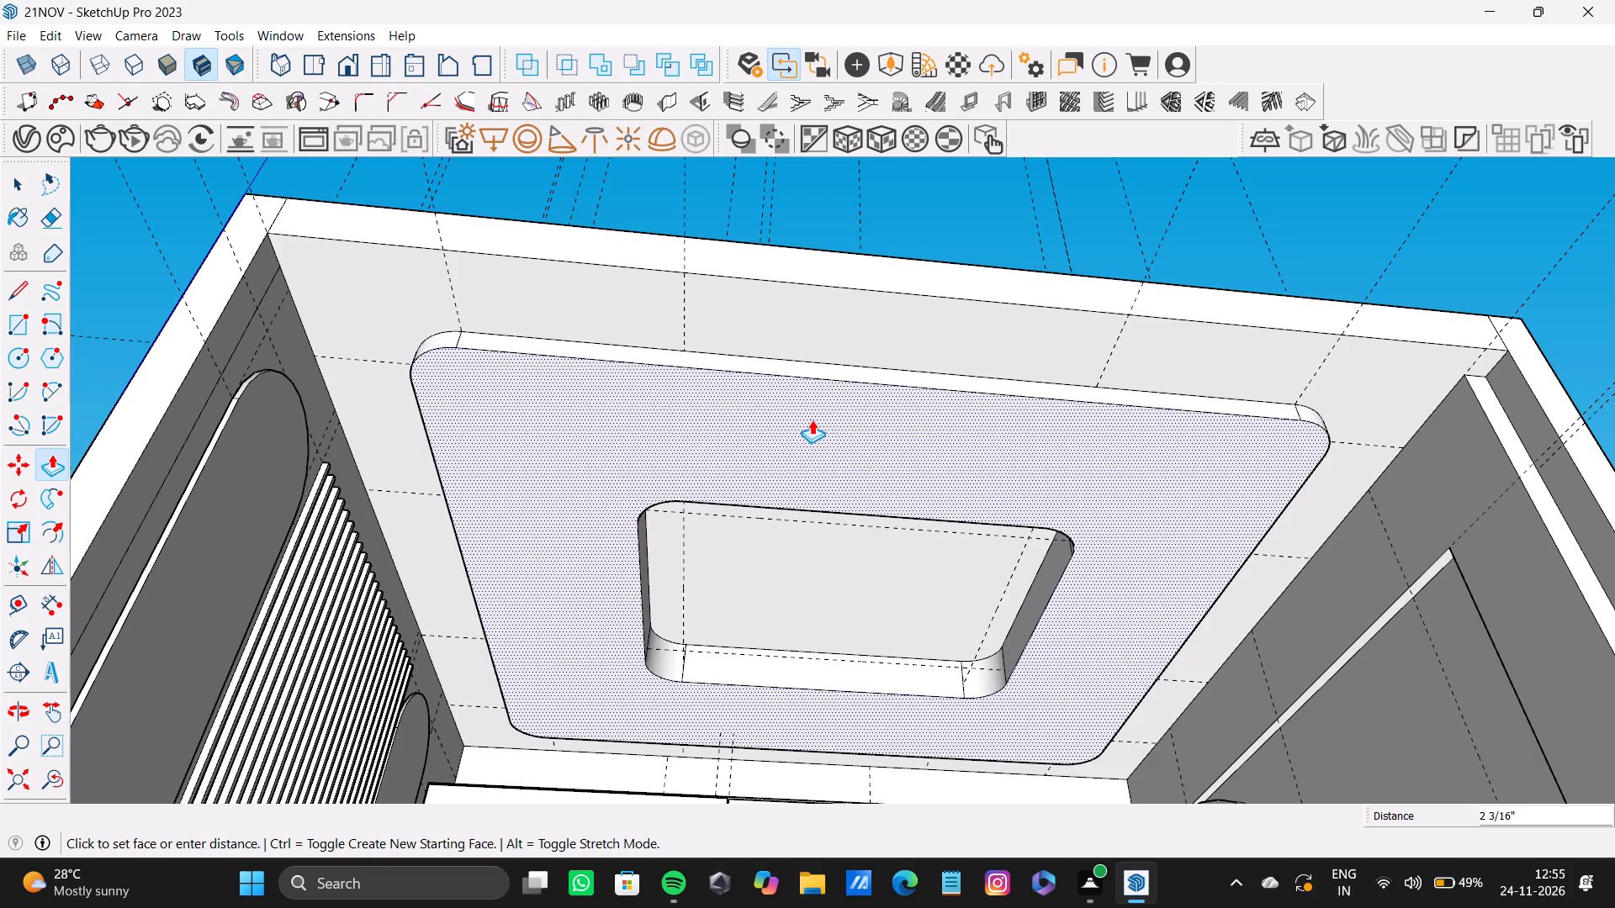
{"action": "left_click_drag", "start_coordinate": [812, 420], "coordinate": [813, 420]}
{"action": "left_click_drag", "start_coordinate": [813, 420], "coordinate": [812, 420]}
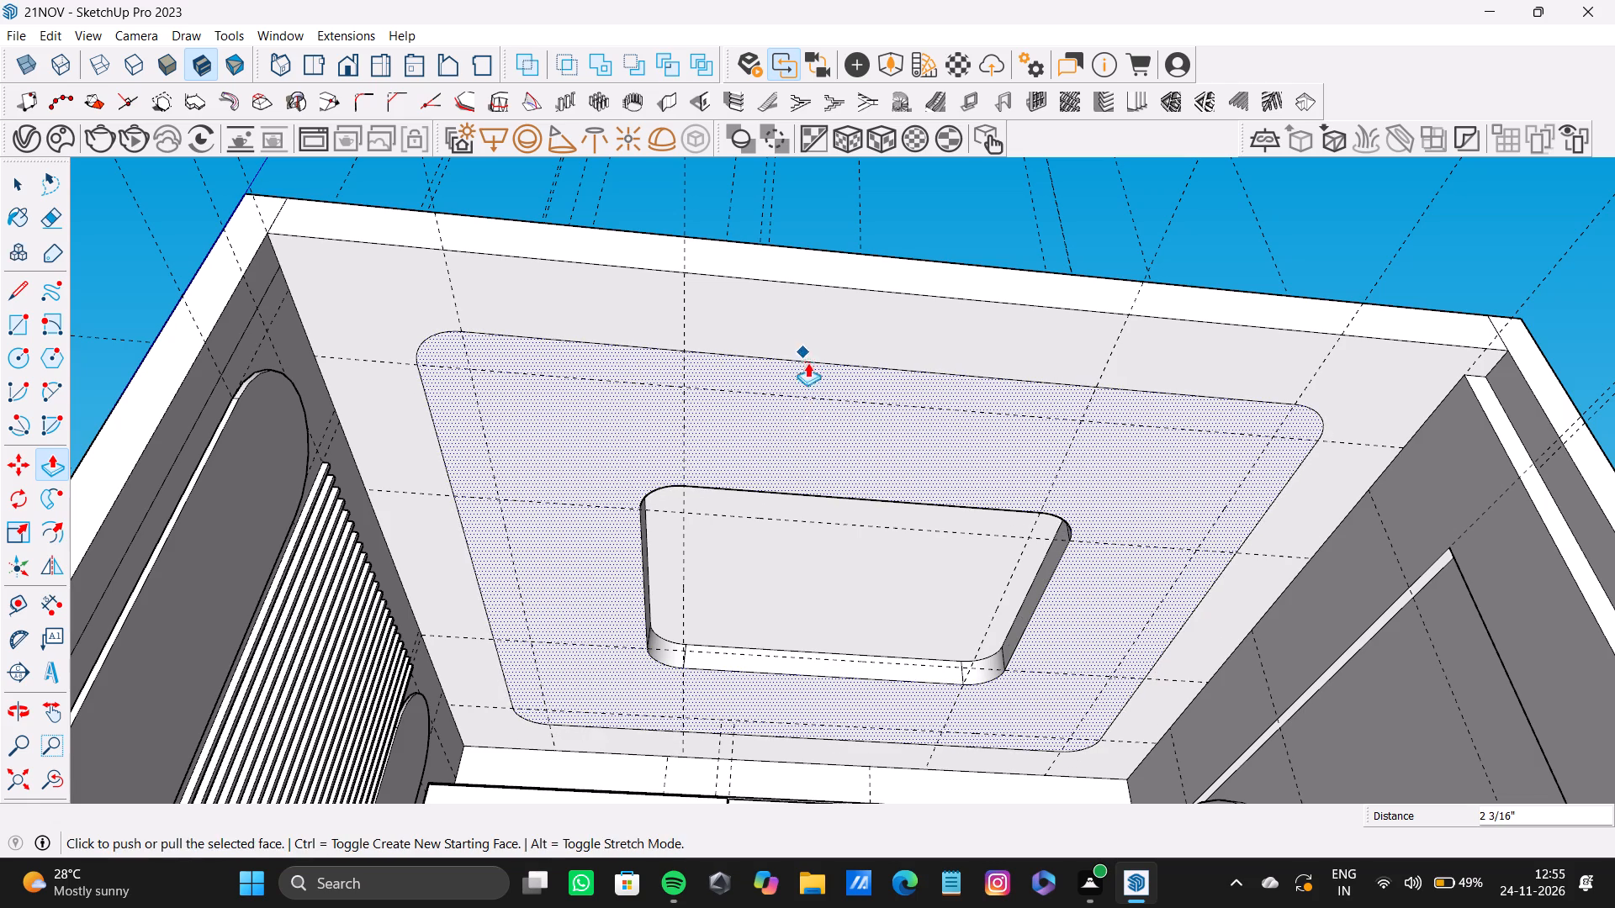
{"action": "left_click_drag", "start_coordinate": [855, 420], "coordinate": [850, 393]}
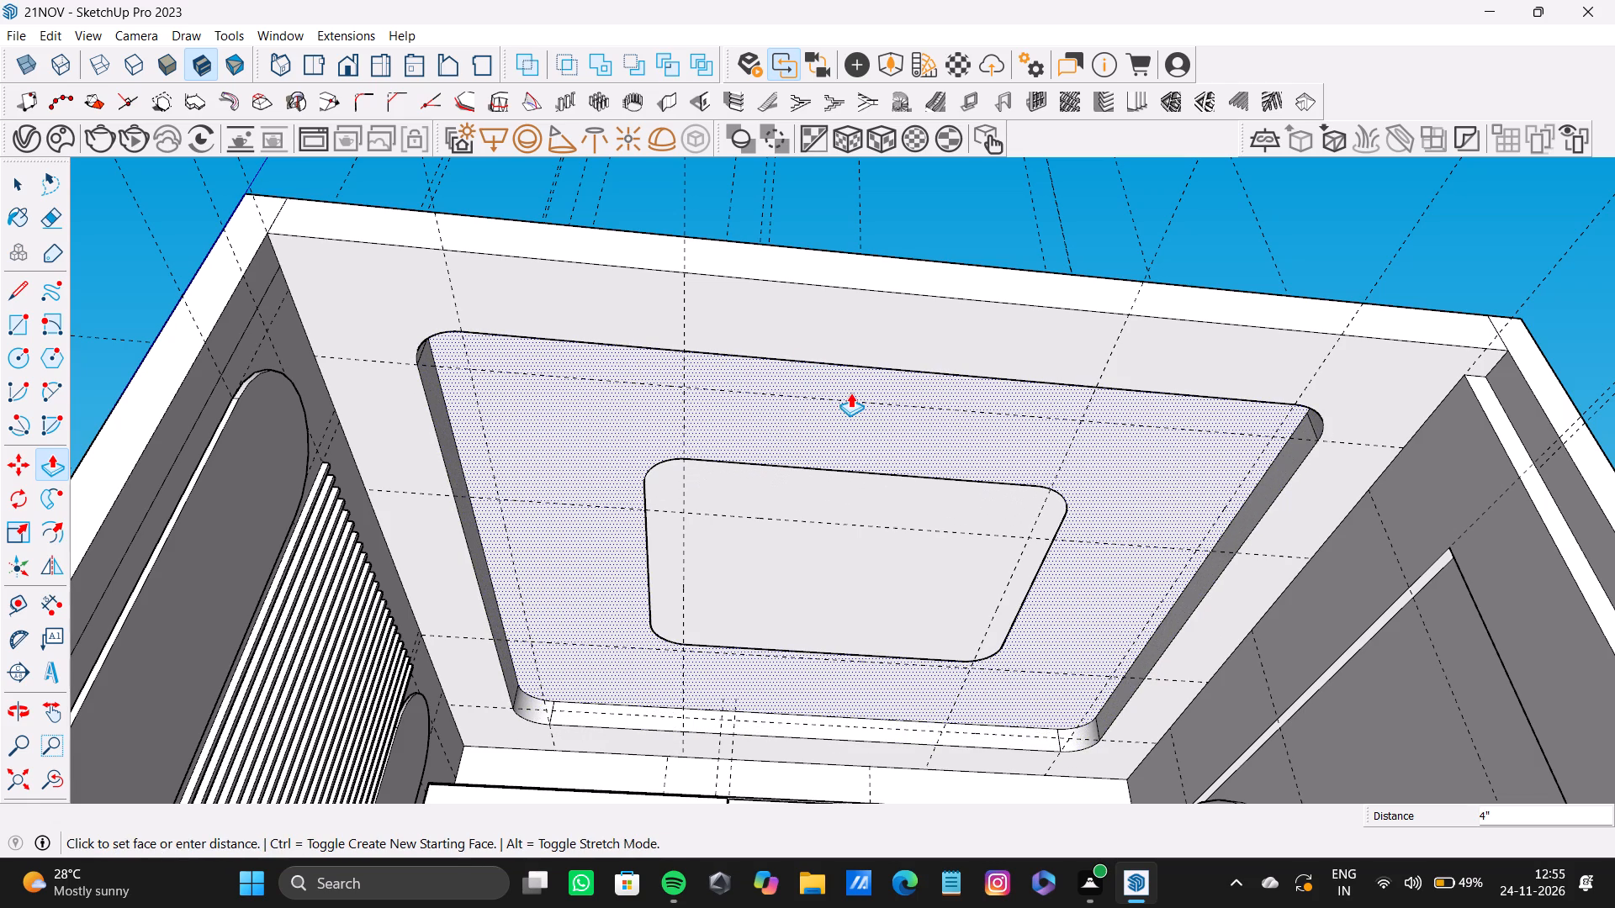
{"action": "left_click_drag", "start_coordinate": [850, 393], "coordinate": [841, 409]}
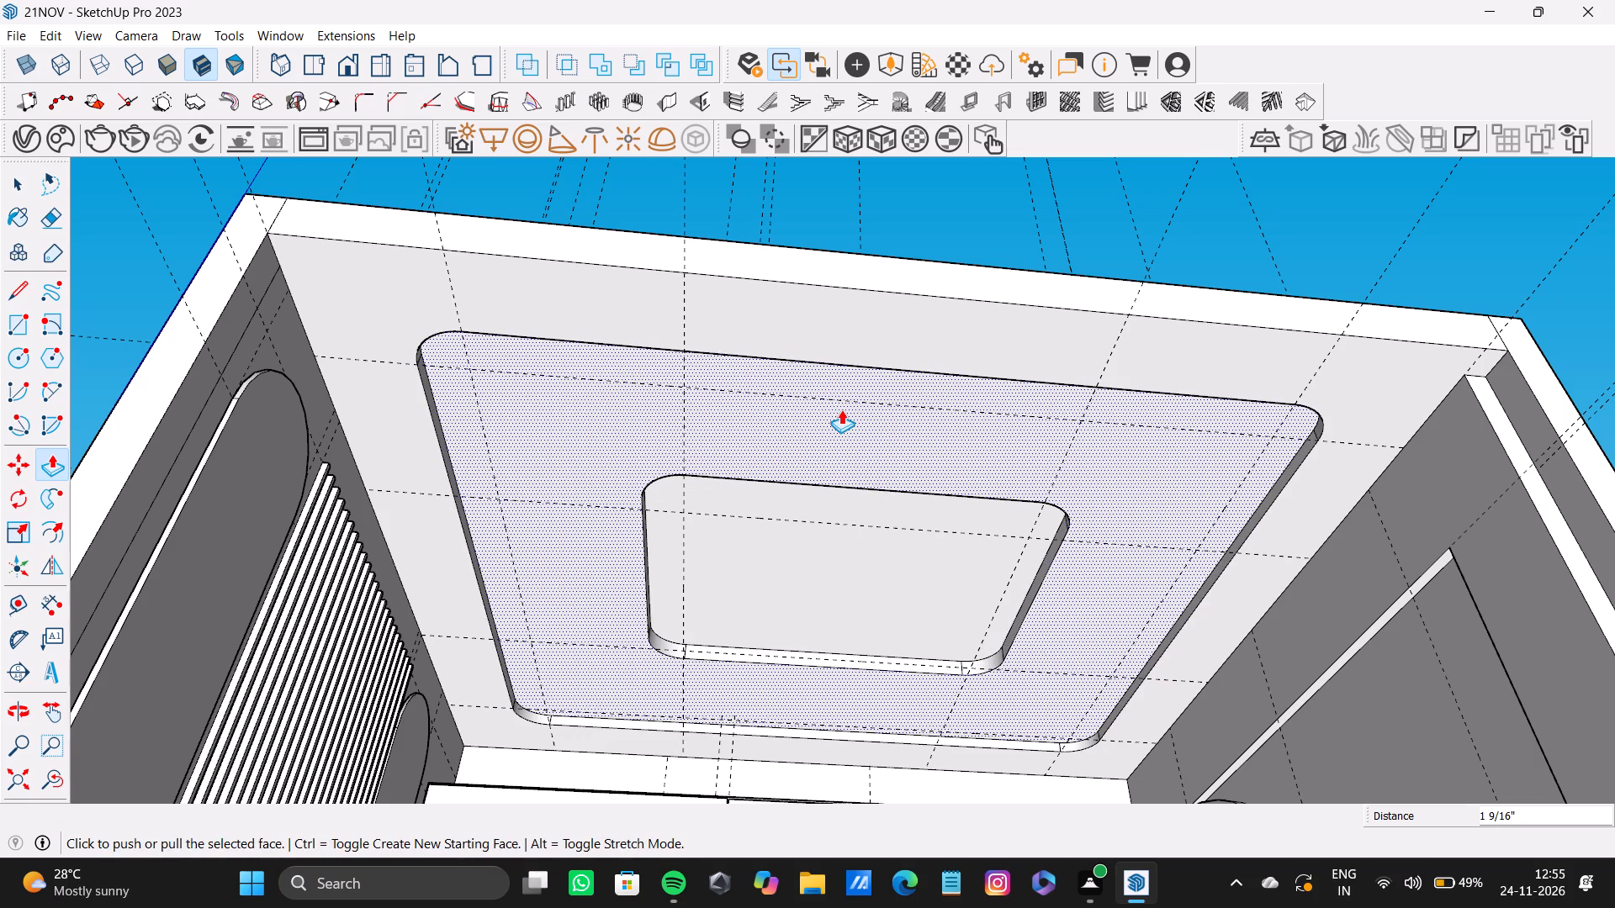
{"action": "left_click_drag", "start_coordinate": [945, 430], "coordinate": [950, 408]}
{"action": "left_click_drag", "start_coordinate": [950, 416], "coordinate": [951, 430]}
{"action": "key", "text": "space"}
Examine the stepped ceiling design and the room from below, above and through the open front.
{"action": "scroll", "coordinate": [976, 483], "scroll_direction": "down", "scroll_amount": 9}
{"action": "middle_click_drag", "start_coordinate": [1000, 515], "coordinate": [913, 531], "text": "shift"}
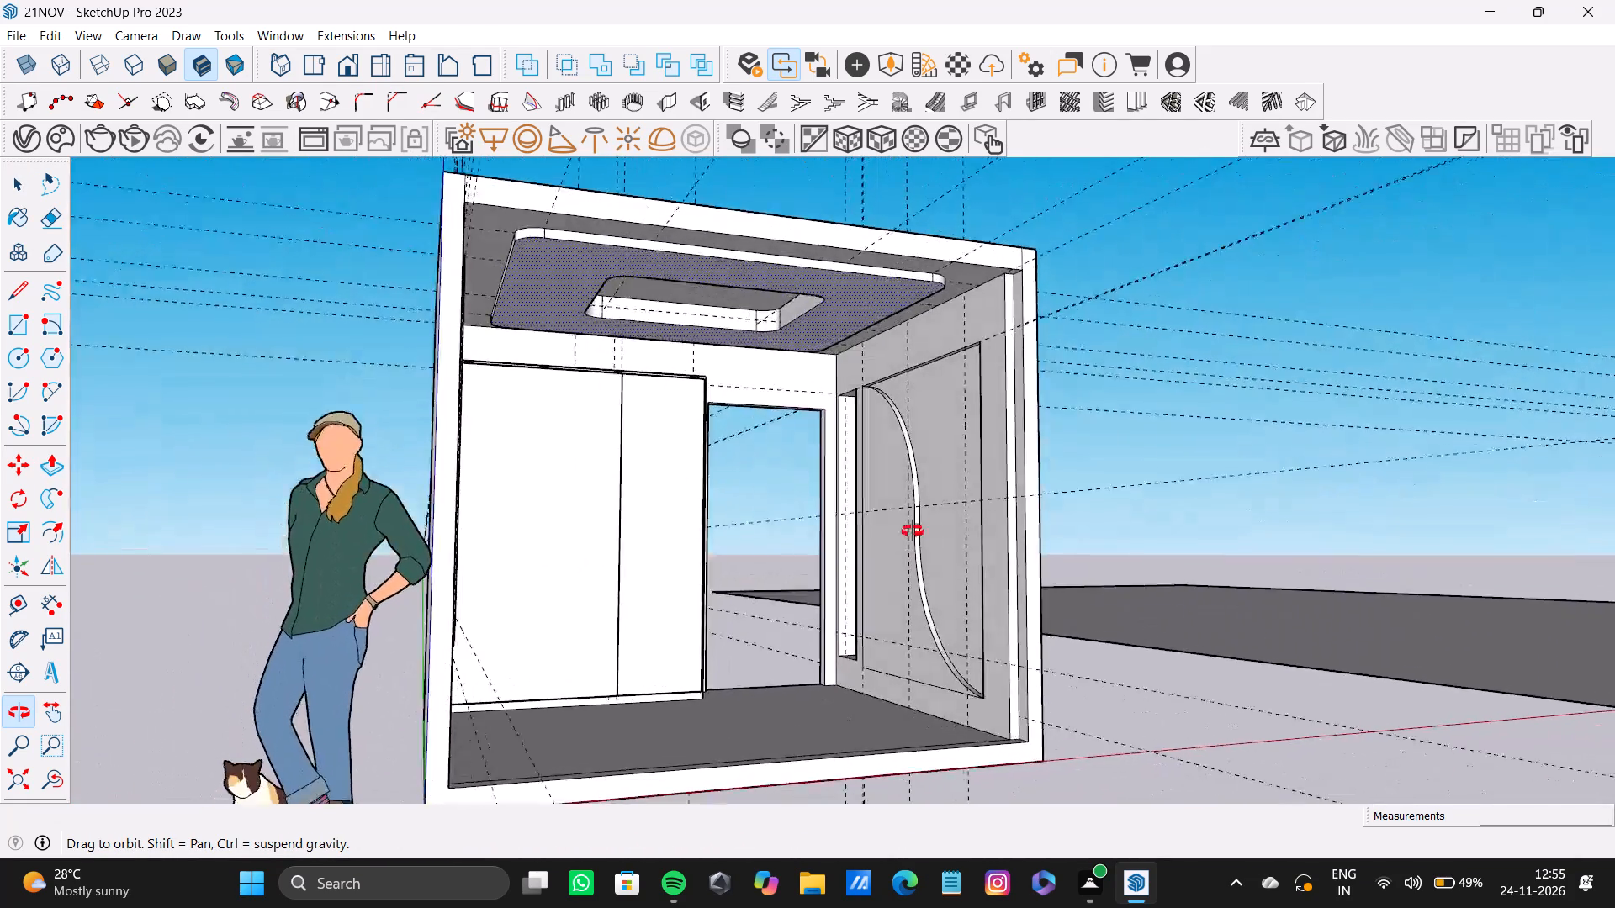
{"action": "middle_click_drag", "start_coordinate": [913, 531], "coordinate": [803, 439], "text": "shift"}
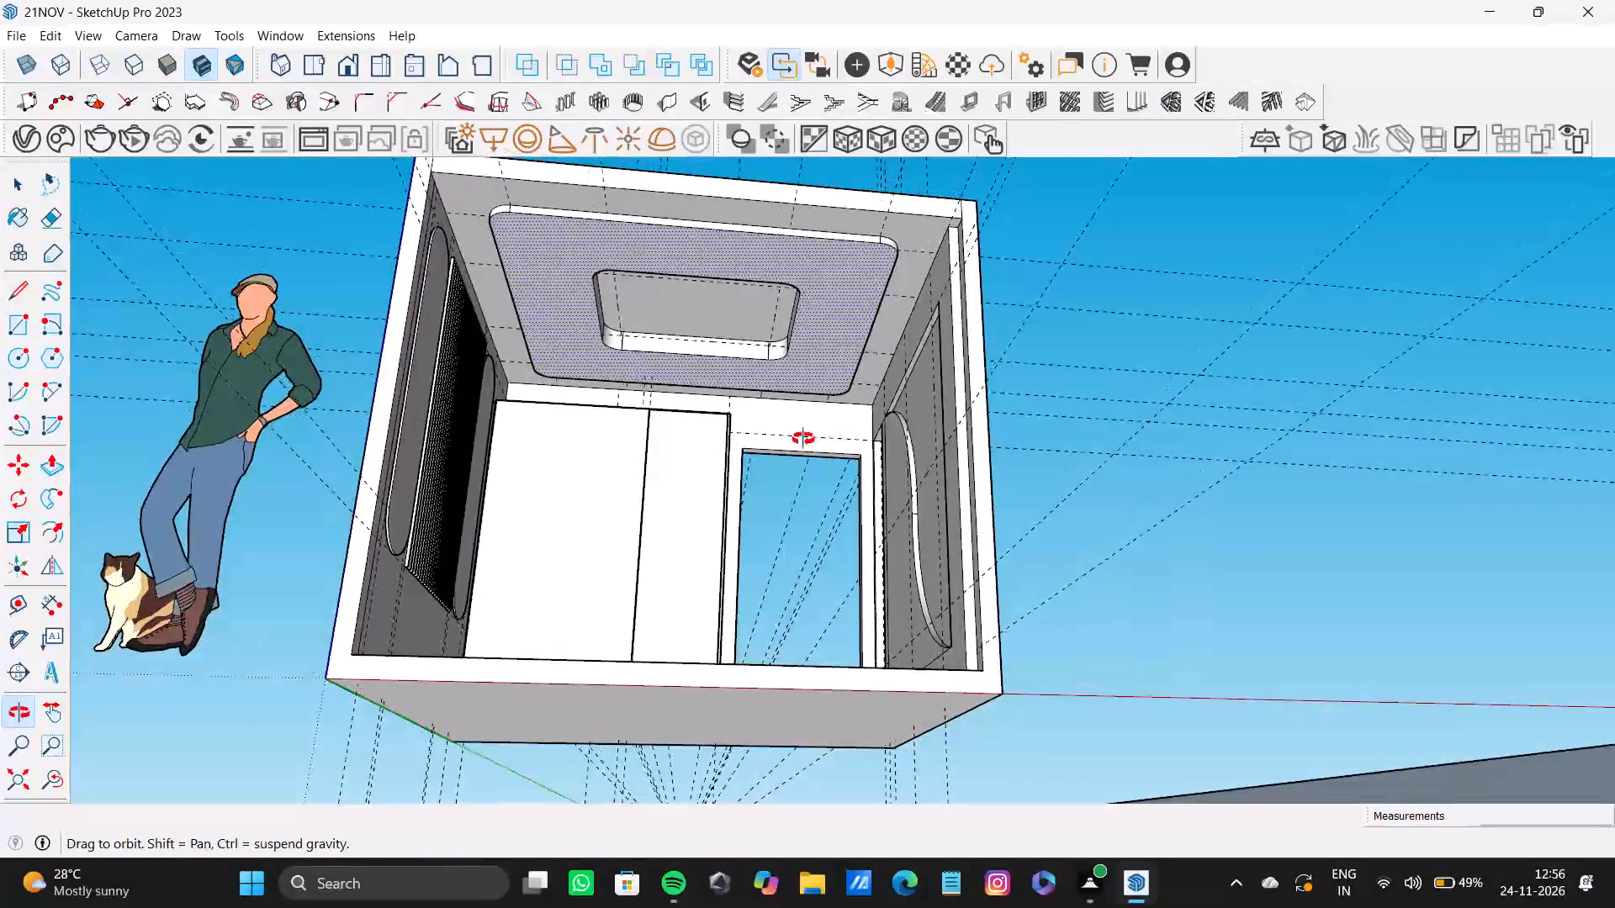
{"action": "middle_click_drag", "start_coordinate": [803, 439], "coordinate": [803, 437], "text": "shift"}
{"action": "scroll", "coordinate": [602, 301], "scroll_direction": "up", "scroll_amount": 4}
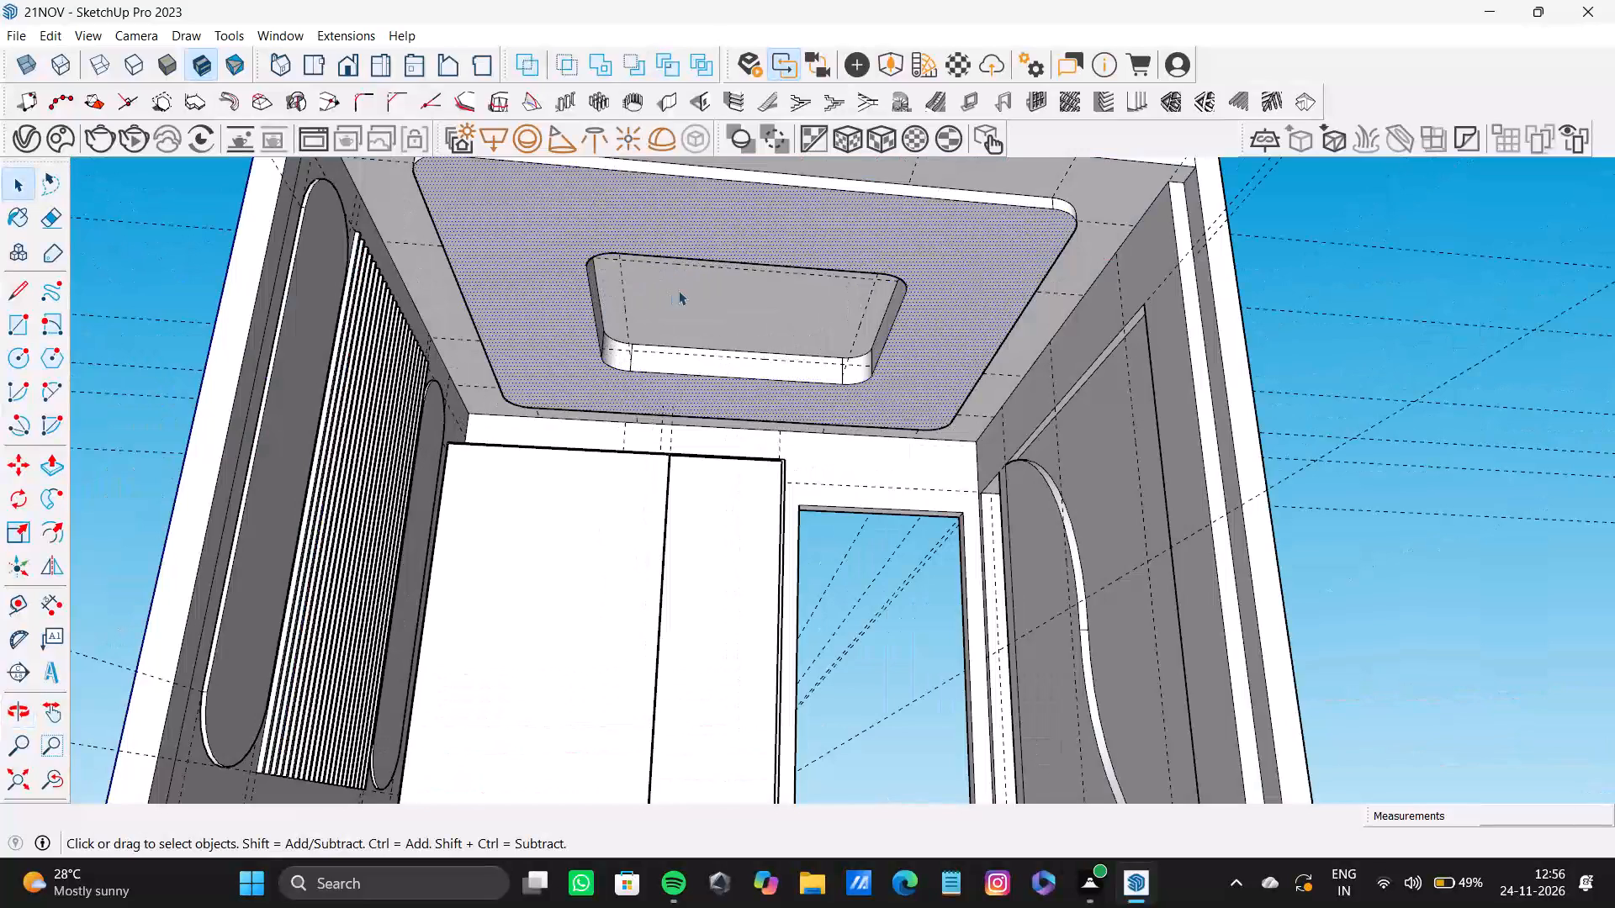
{"action": "middle_click_drag", "start_coordinate": [731, 298], "coordinate": [707, 386], "text": "shift"}
{"action": "key", "text": "p"}
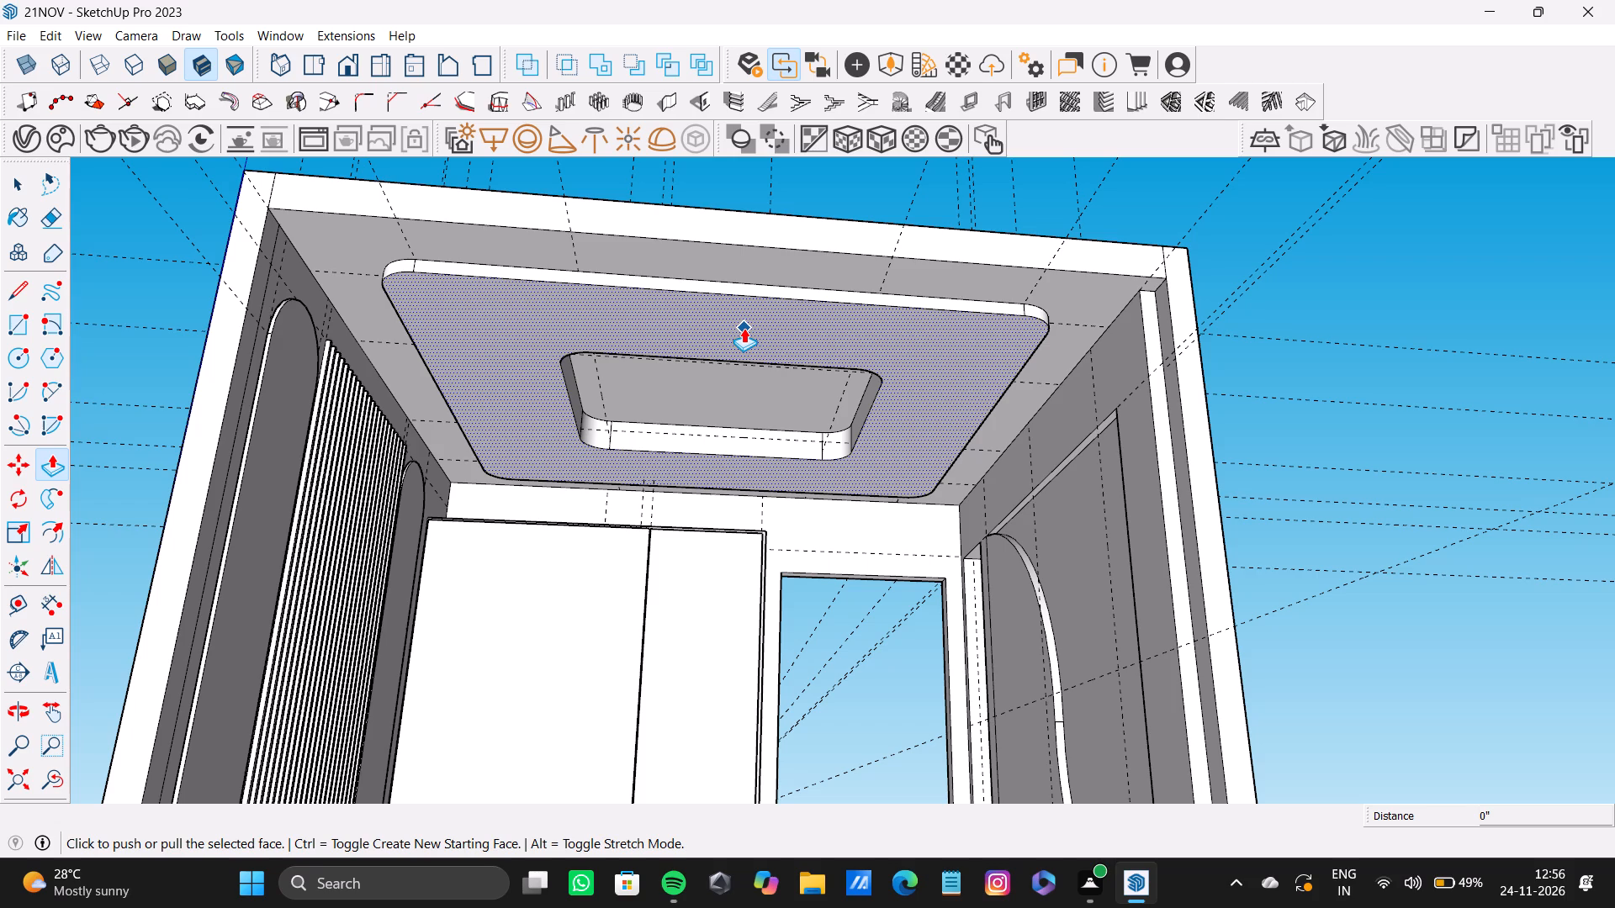
{"action": "scroll", "coordinate": [711, 346], "scroll_direction": "down", "scroll_amount": 6}
{"action": "middle_click_drag", "start_coordinate": [785, 412], "coordinate": [691, 668]}
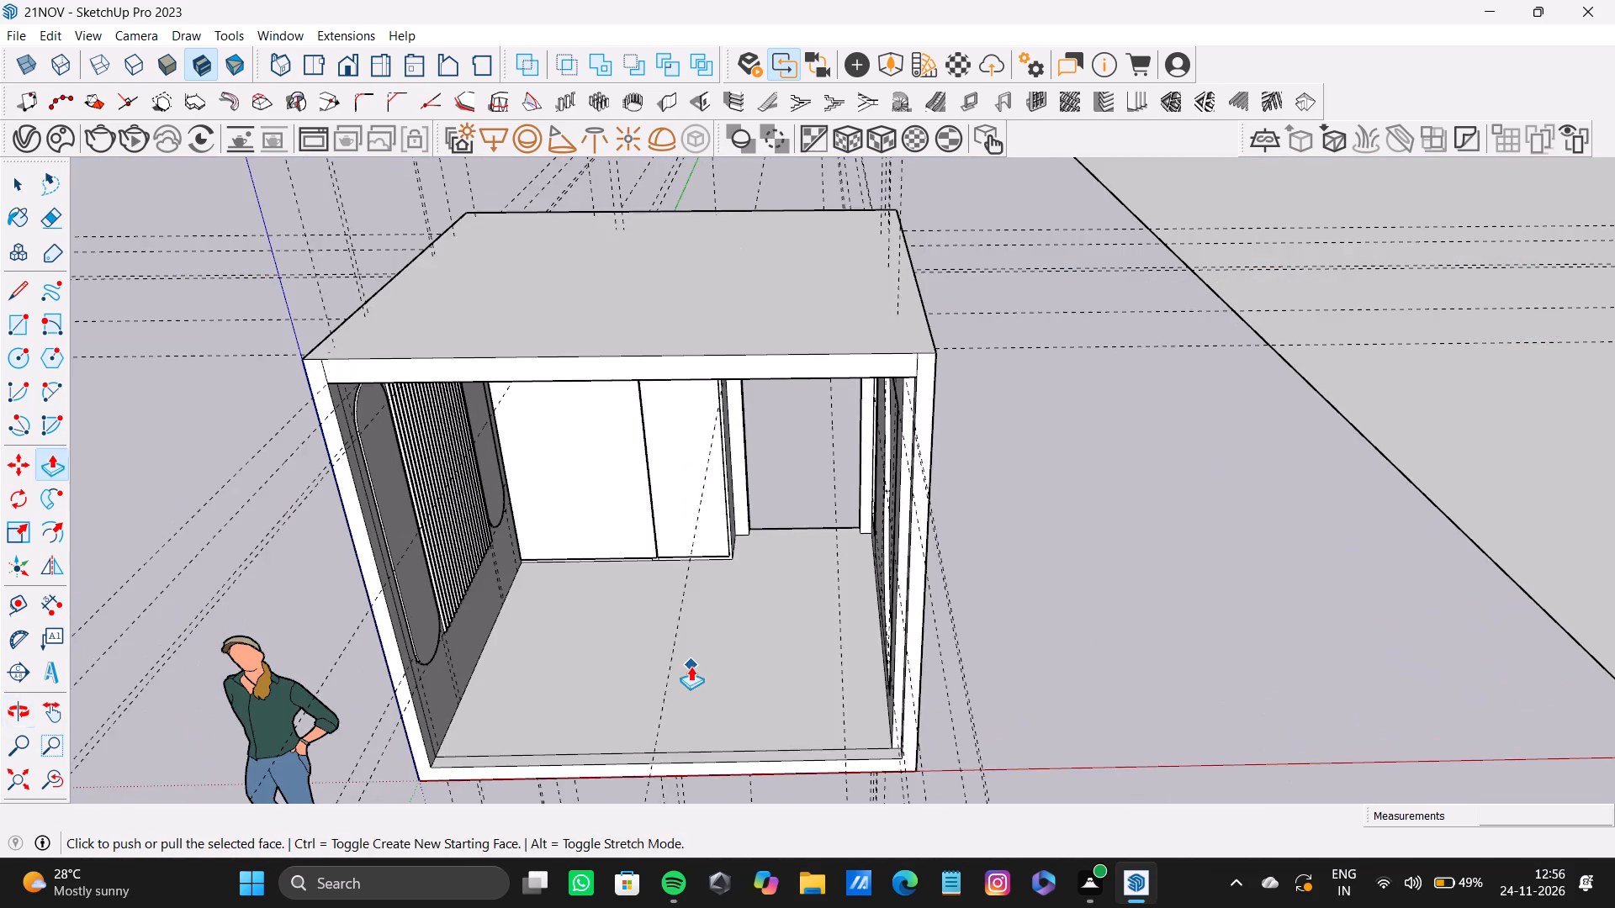
{"action": "middle_click_drag", "start_coordinate": [662, 654], "coordinate": [598, 620]}
{"action": "scroll", "coordinate": [598, 610], "scroll_direction": "down", "scroll_amount": 1}
{"action": "key", "text": "space"}
{"action": "scroll", "coordinate": [495, 486], "scroll_direction": "up", "scroll_amount": 4}
{"action": "middle_click_drag", "start_coordinate": [572, 546], "coordinate": [448, 307]}
Delete all construction guides from the model.
{"action": "left_click", "coordinate": [48, 31]}
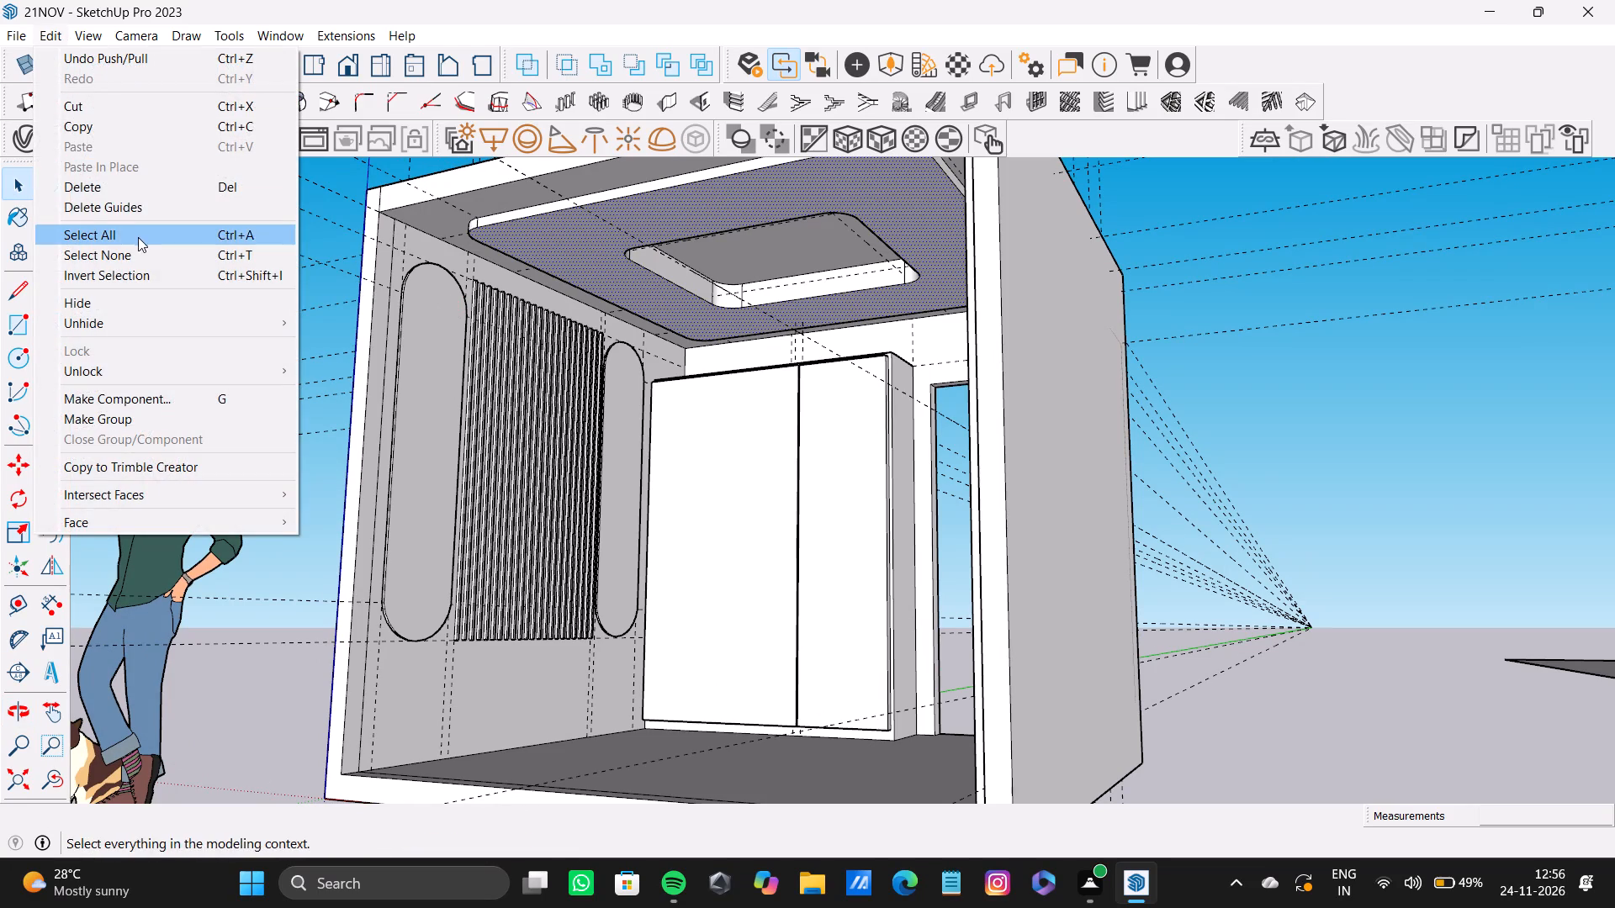
{"action": "left_click", "coordinate": [136, 204]}
Copy the short bottom edge of the narrow wall recess's side face straight up to the recess's top corner, about 6' 7 1/8".
{"action": "middle_click_drag", "start_coordinate": [569, 437], "coordinate": [1014, 577]}
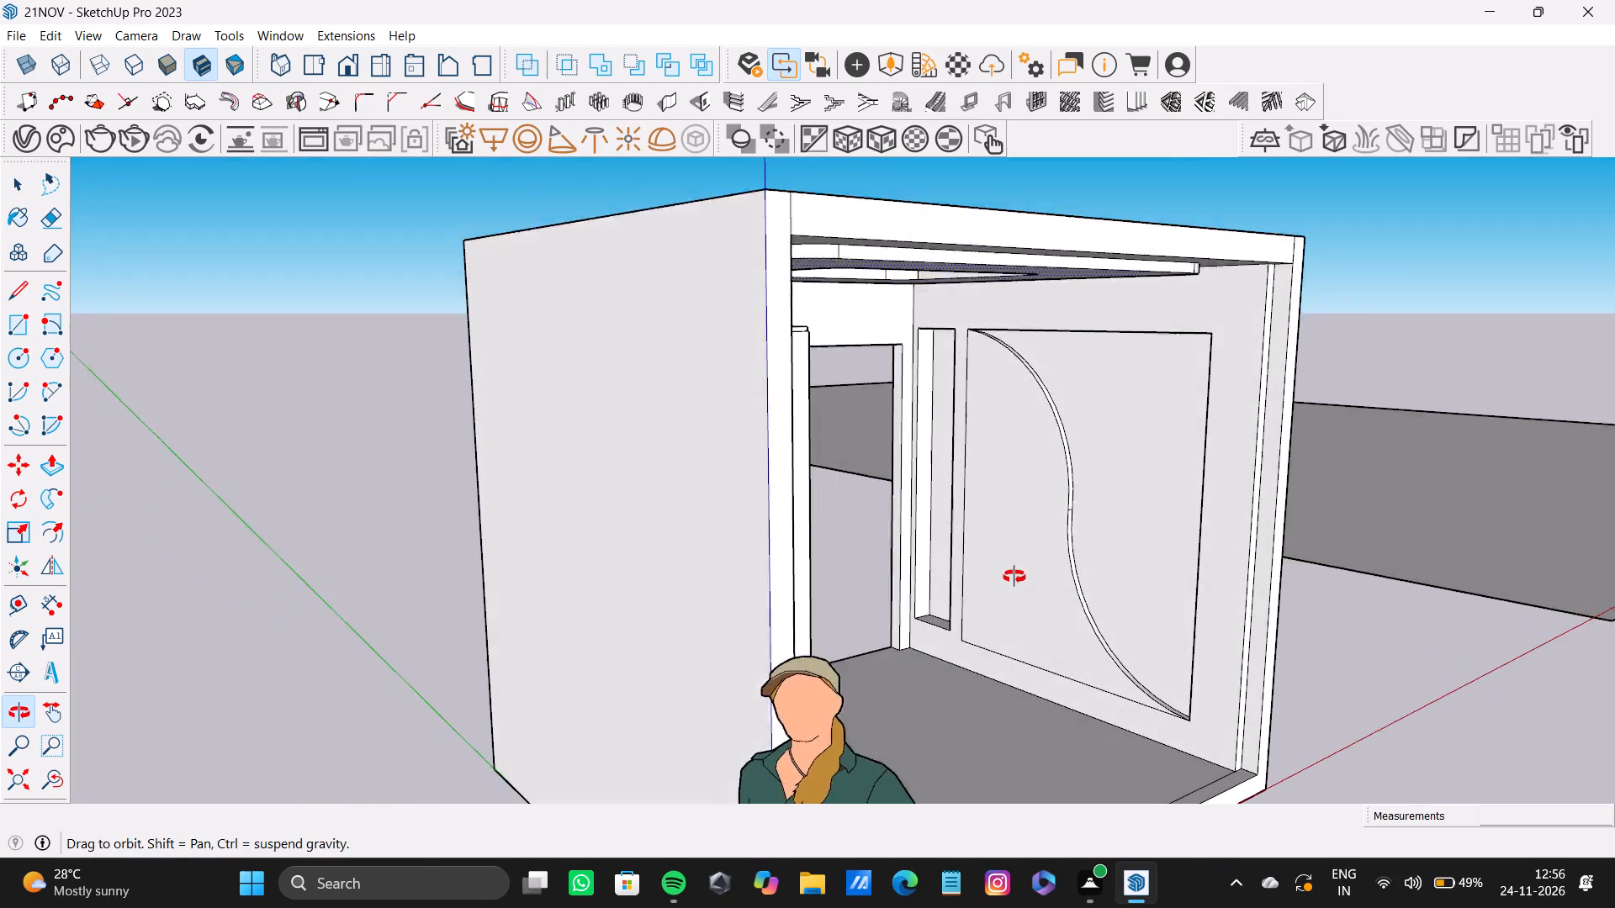
{"action": "middle_click_drag", "start_coordinate": [1014, 577], "coordinate": [863, 601]}
{"action": "scroll", "coordinate": [786, 571], "scroll_direction": "up", "scroll_amount": 7}
{"action": "middle_click_drag", "start_coordinate": [835, 642], "coordinate": [891, 657], "text": "shift"}
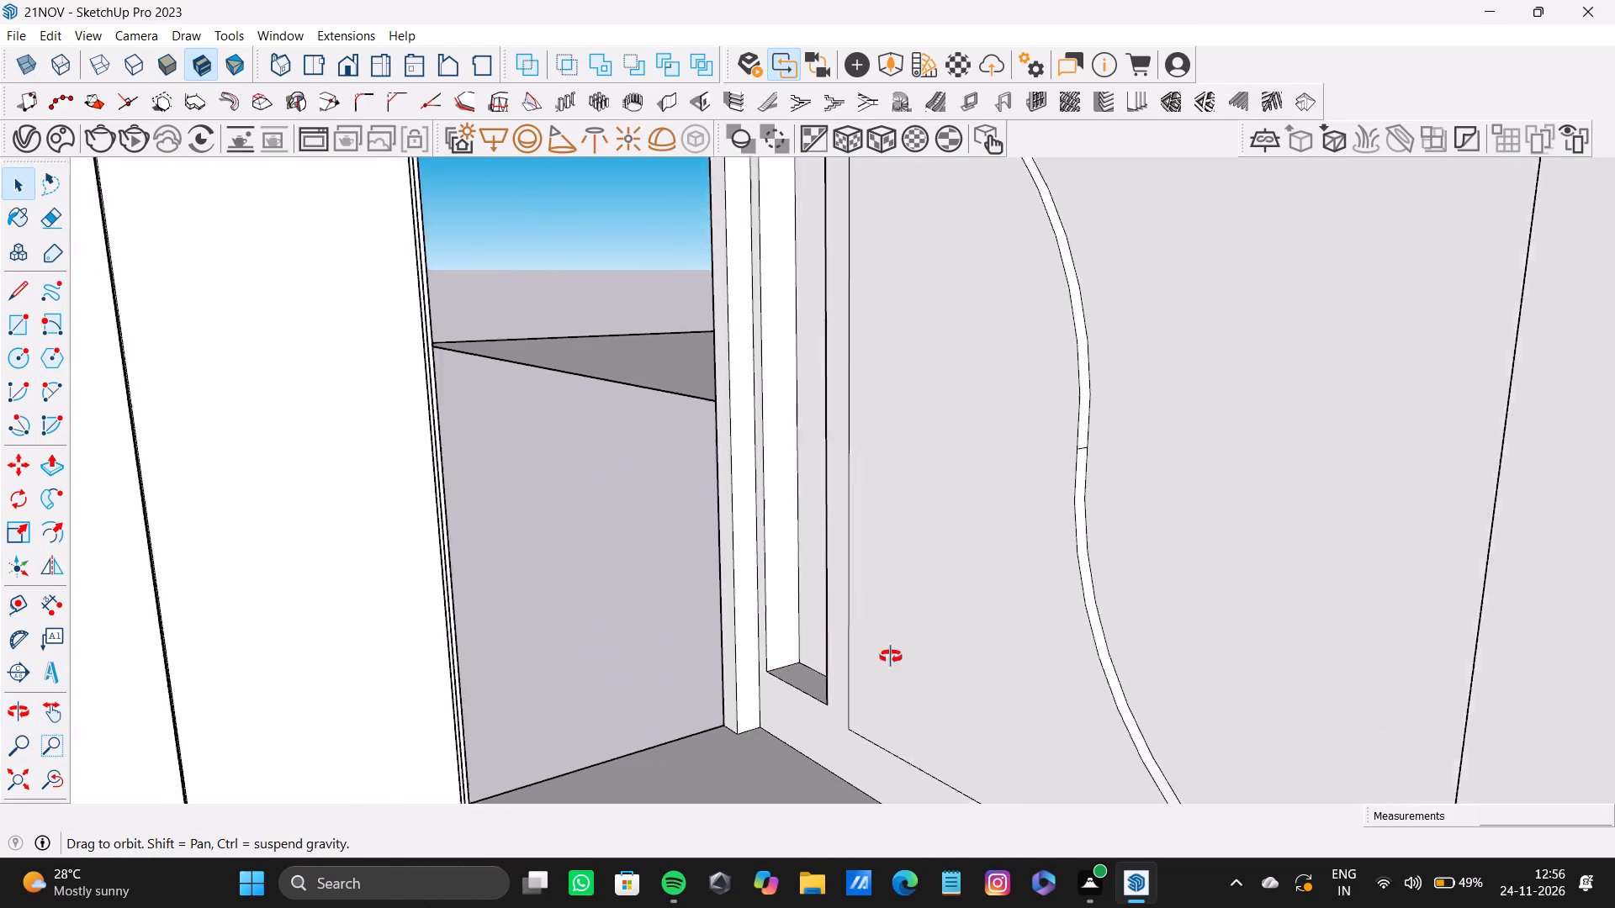
{"action": "middle_click_drag", "start_coordinate": [891, 657], "coordinate": [956, 659], "text": "shift"}
{"action": "scroll", "coordinate": [810, 678], "scroll_direction": "up", "scroll_amount": 6}
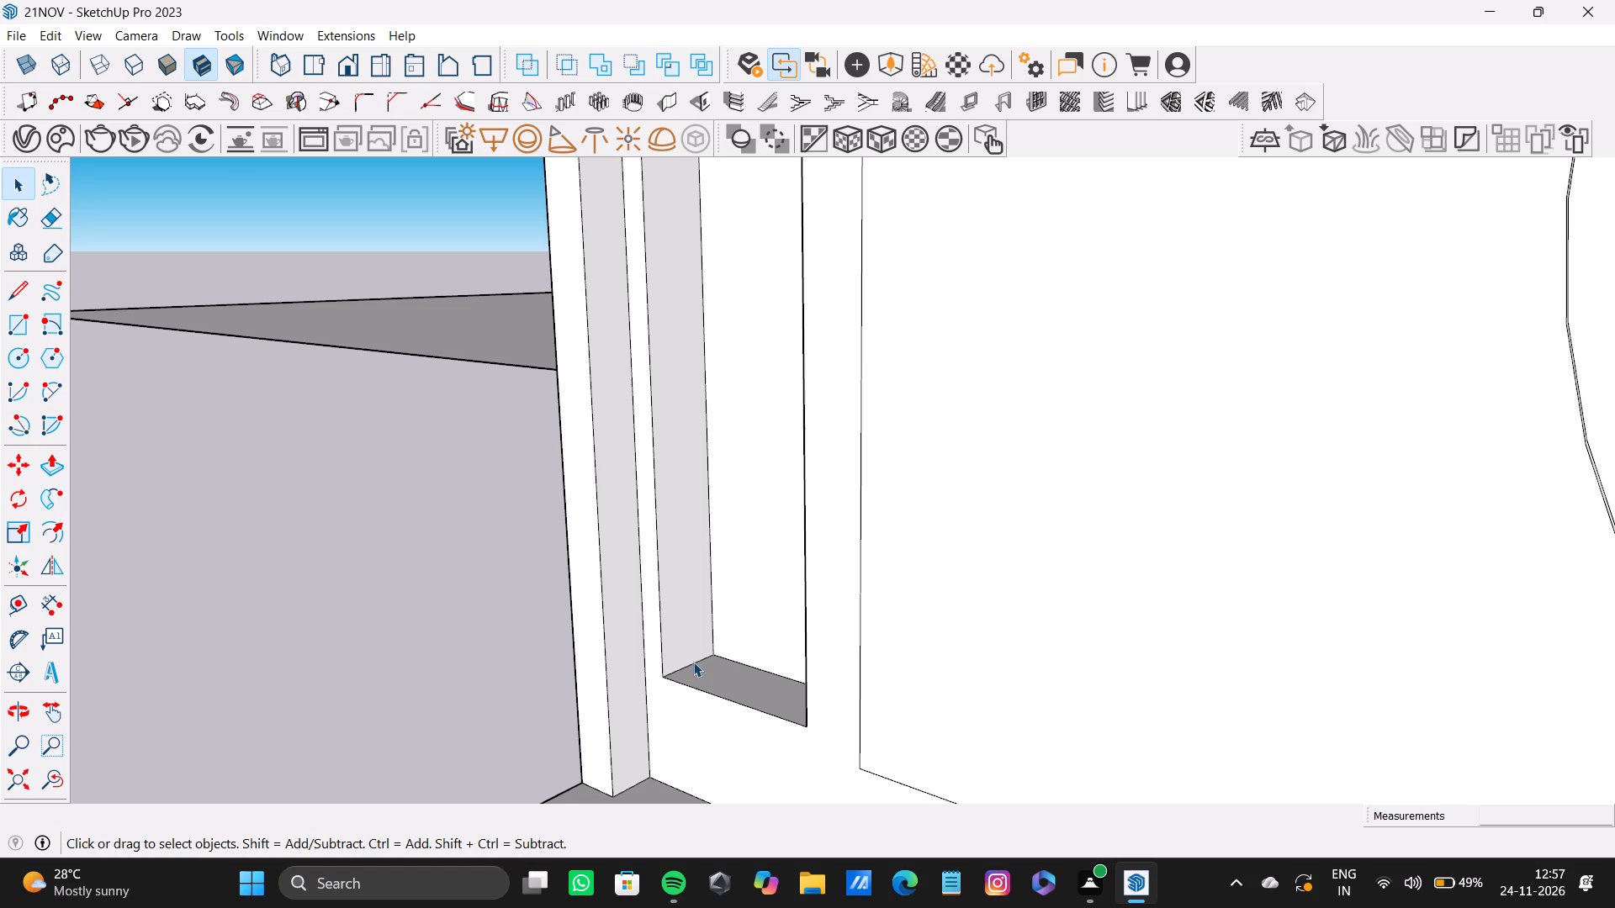
{"action": "left_click", "coordinate": [693, 662]}
{"action": "left_click", "coordinate": [694, 662]}
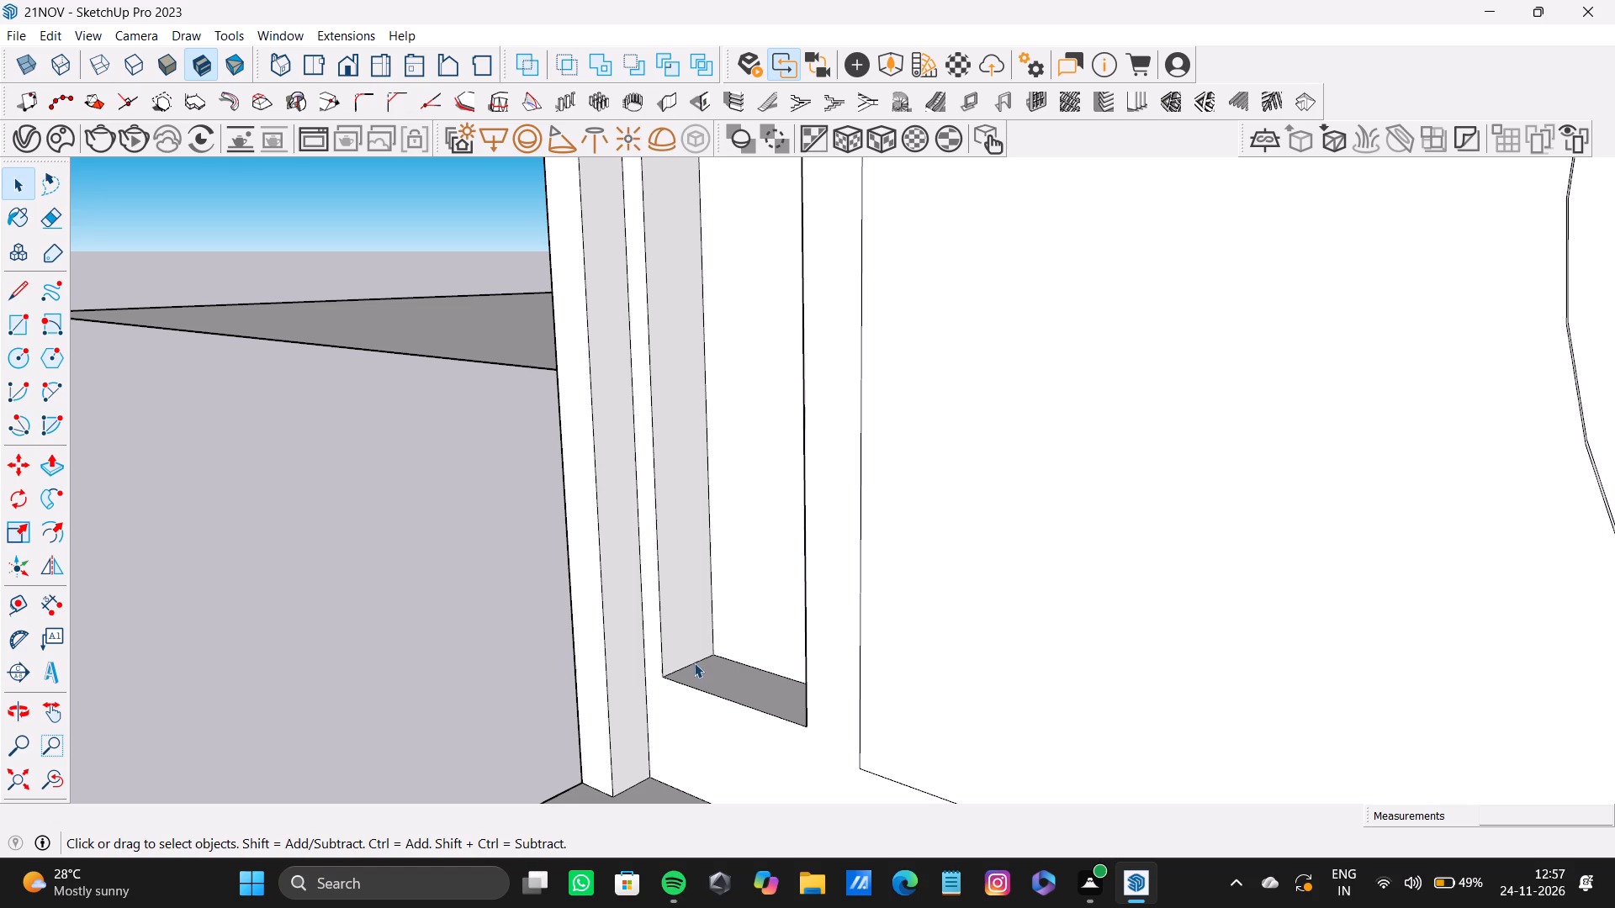
{"action": "left_click", "coordinate": [694, 667]}
{"action": "key", "text": "m"}
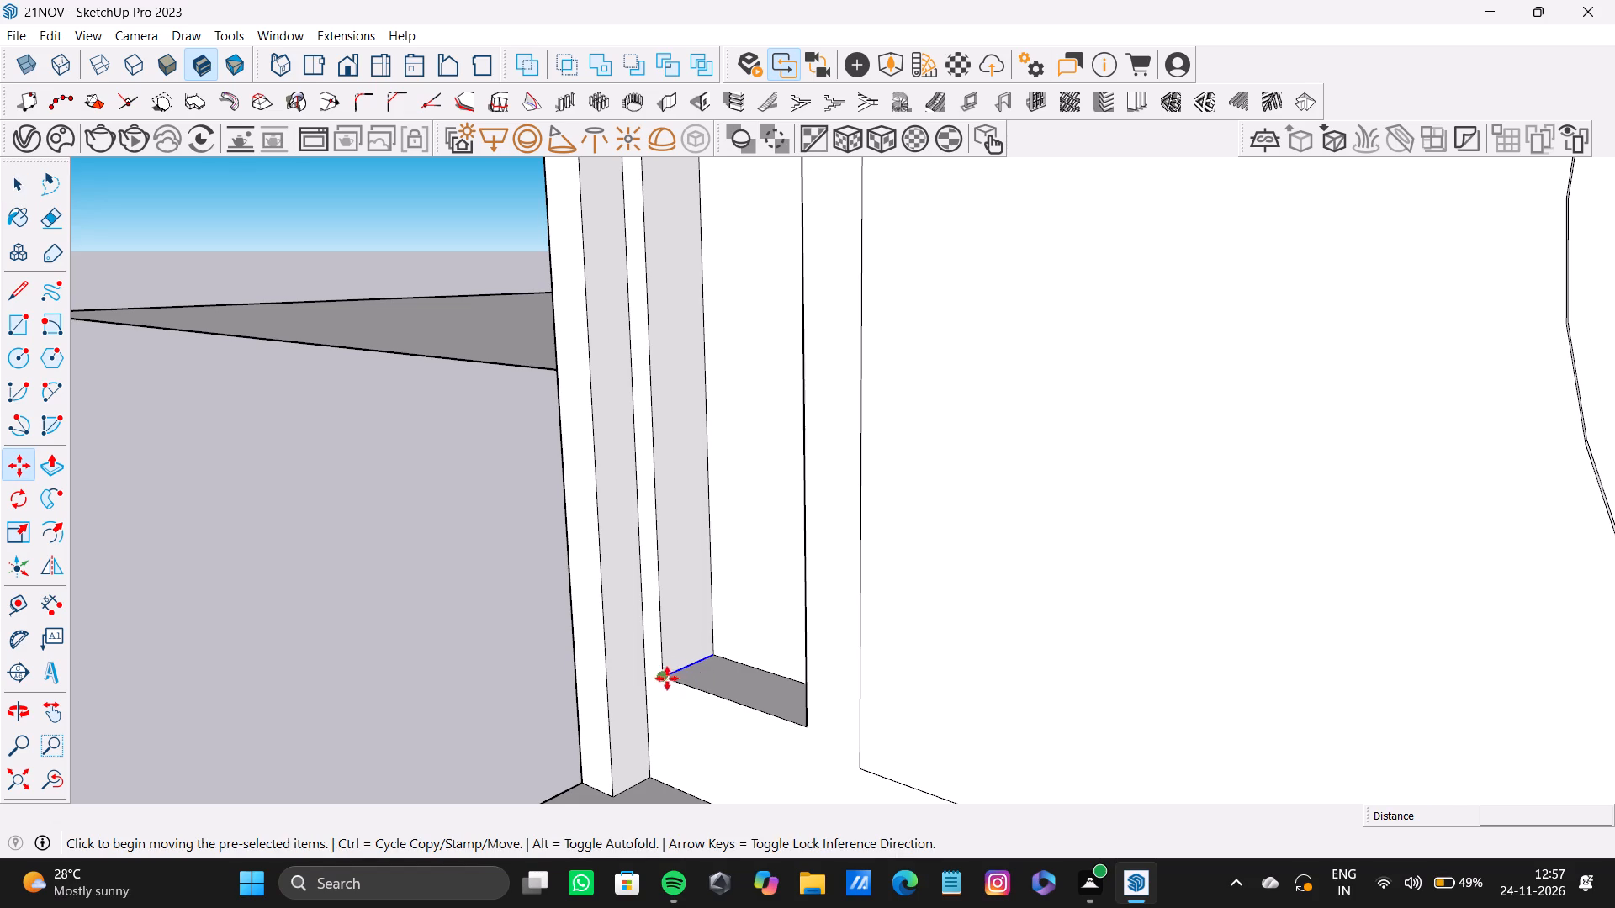
{"action": "left_click", "coordinate": [665, 678], "text": "ctrl"}
{"action": "scroll", "coordinate": [658, 514], "scroll_direction": "down", "scroll_amount": 8}
{"action": "scroll", "coordinate": [661, 414], "scroll_direction": "down", "scroll_amount": 2}
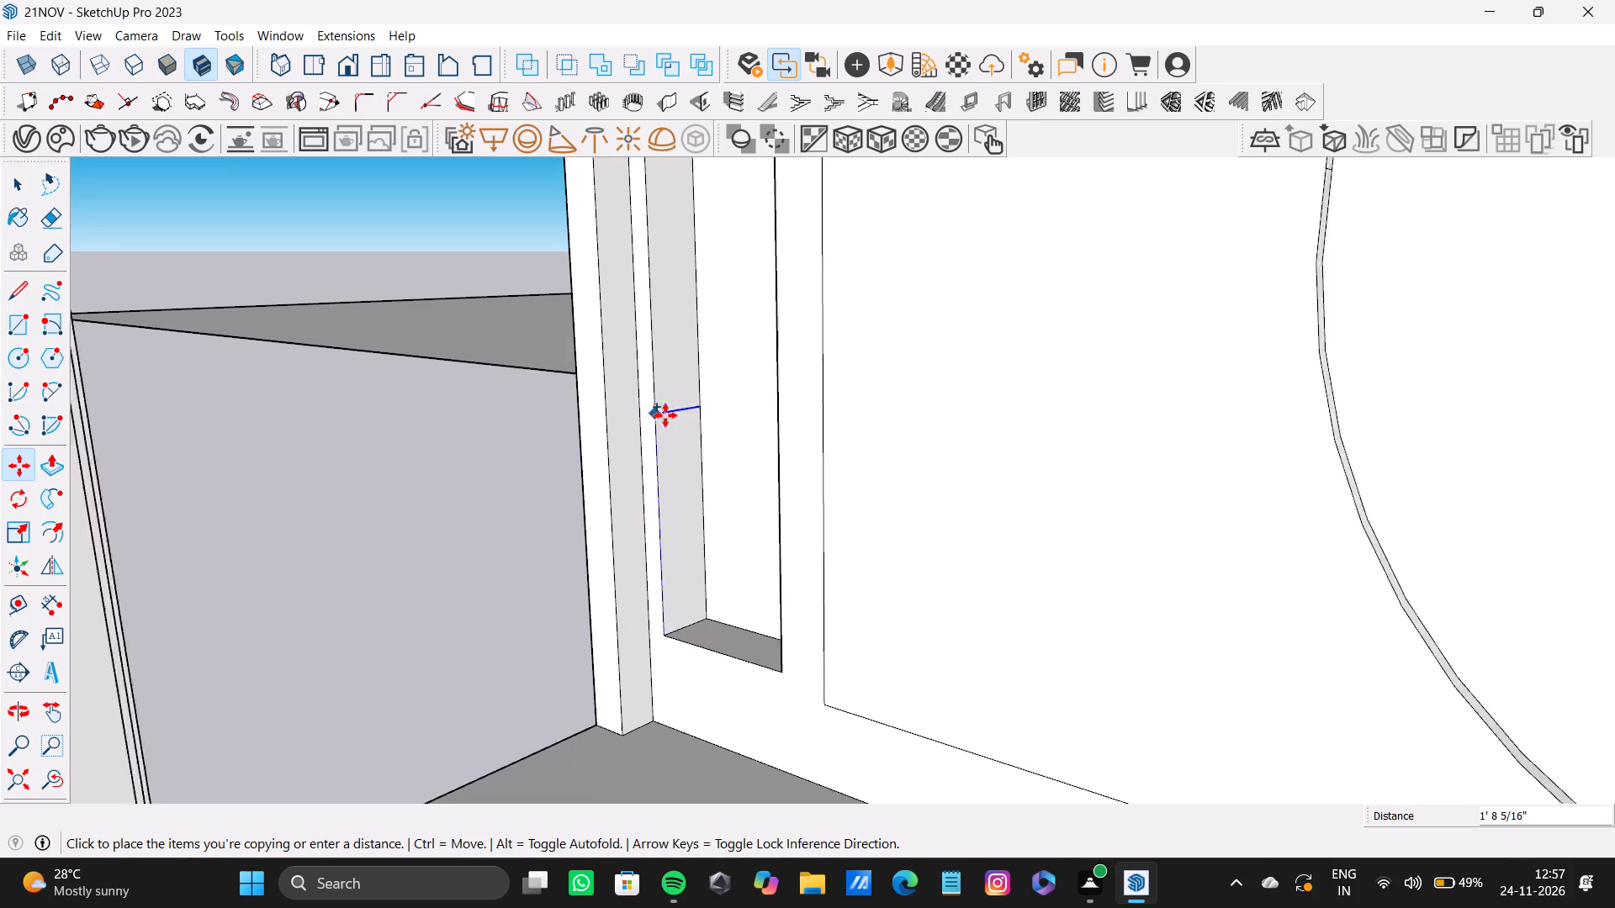
{"action": "scroll", "coordinate": [665, 415], "scroll_direction": "down", "scroll_amount": 1}
{"action": "middle_click_drag", "start_coordinate": [693, 371], "coordinate": [691, 829]}
{"action": "scroll", "coordinate": [651, 381], "scroll_direction": "up", "scroll_amount": 4}
{"action": "middle_click_drag", "start_coordinate": [653, 383], "coordinate": [691, 523]}
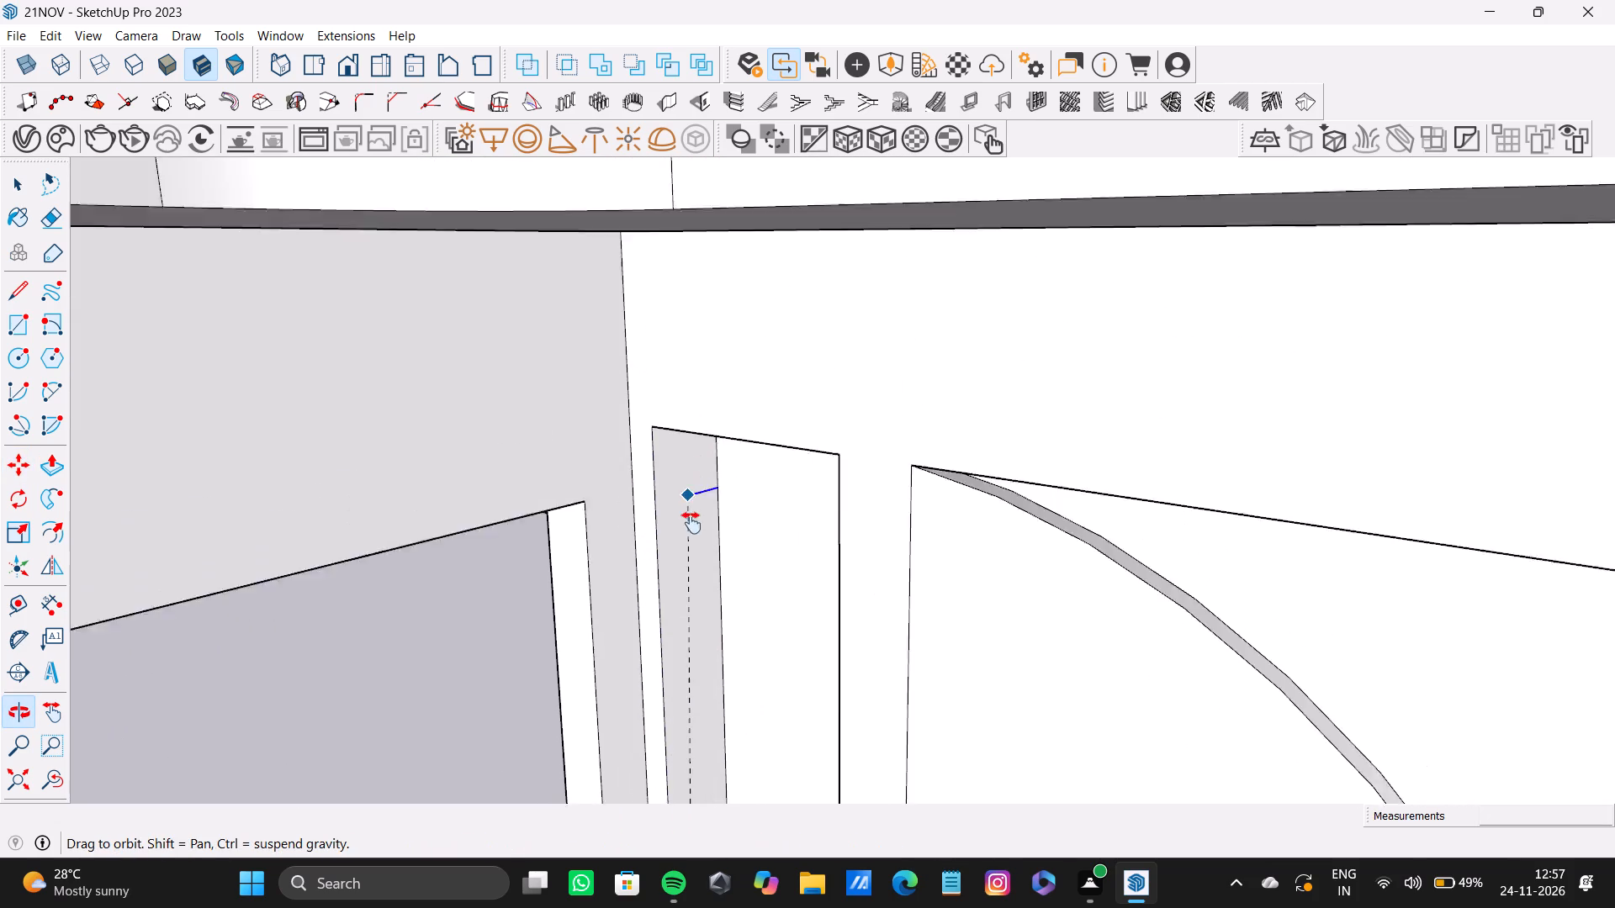
{"action": "middle_click_drag", "start_coordinate": [691, 523], "coordinate": [664, 416]}
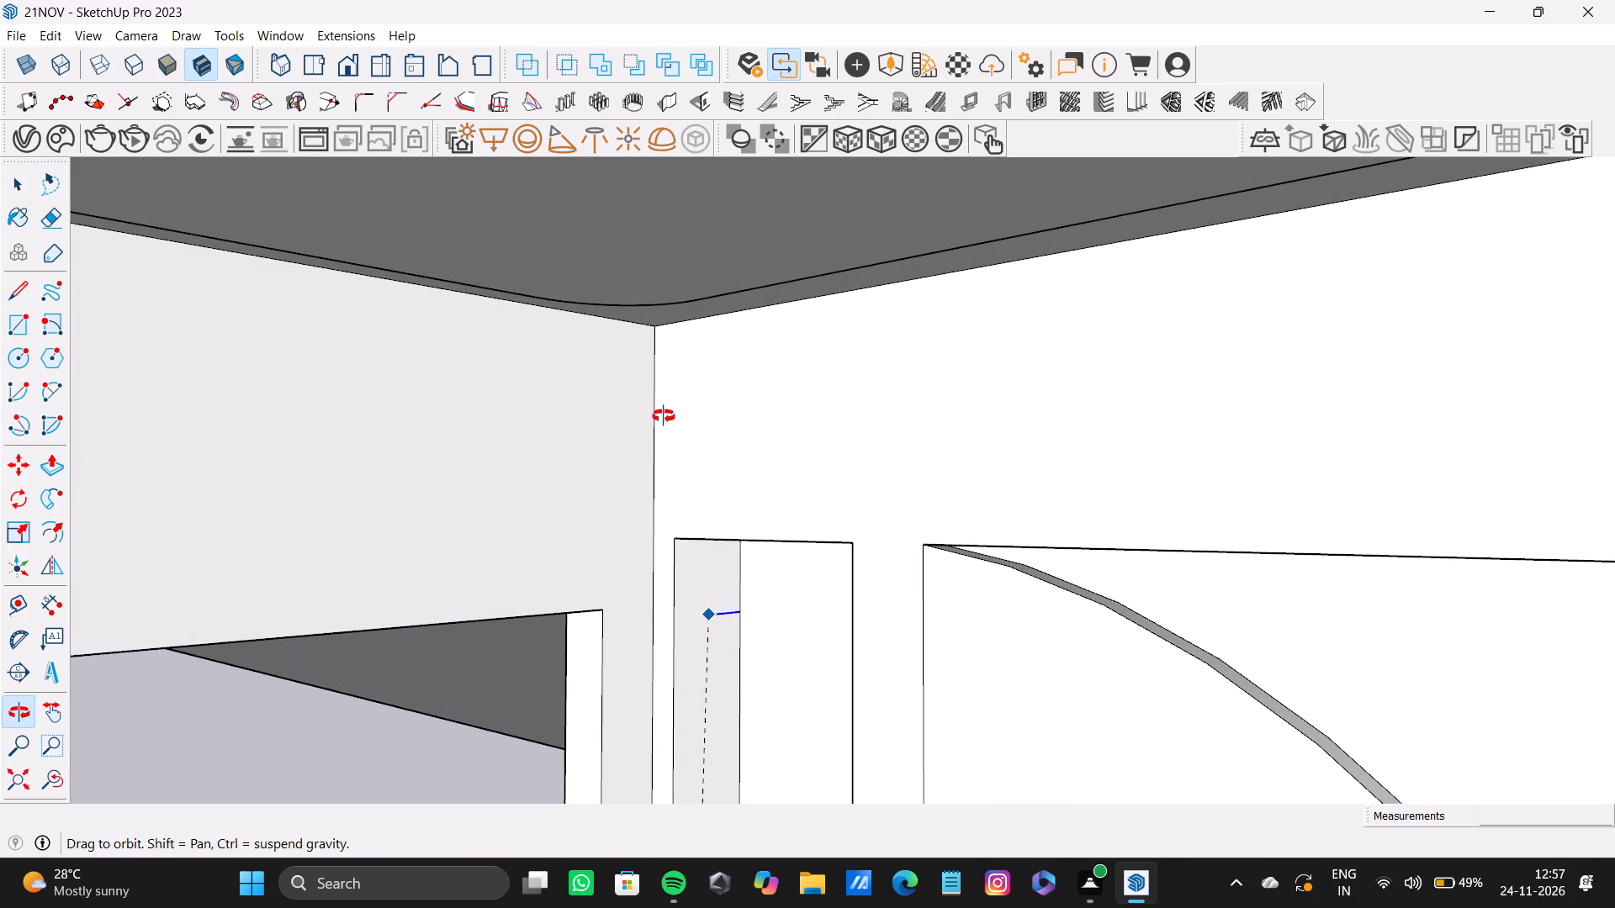
{"action": "middle_click_drag", "start_coordinate": [664, 416], "coordinate": [661, 407]}
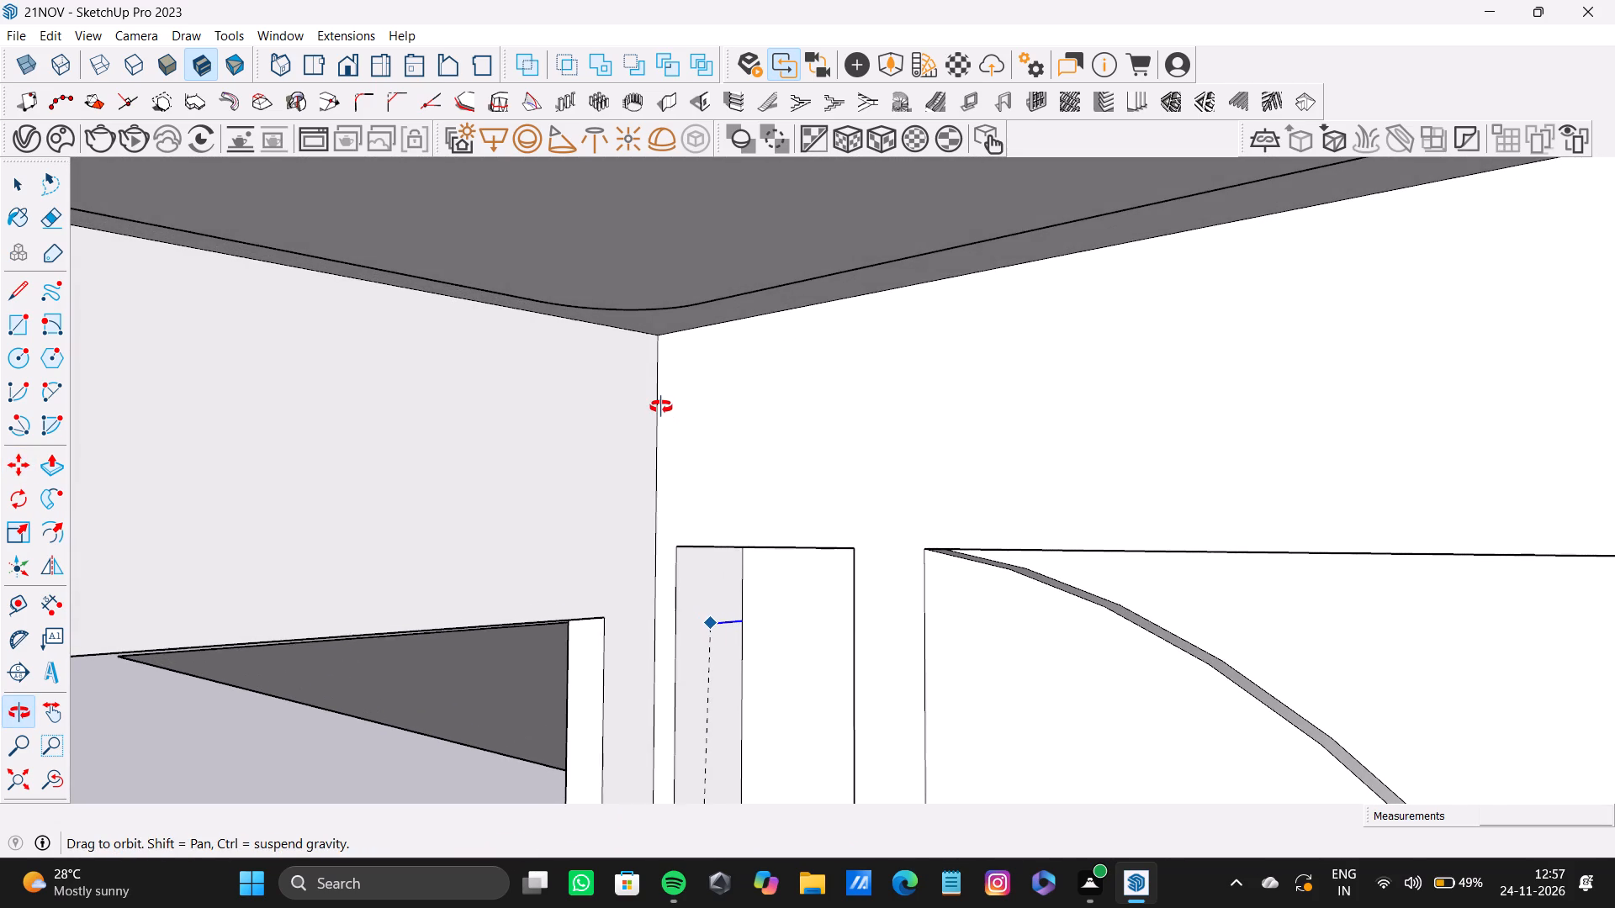
{"action": "middle_click_drag", "start_coordinate": [661, 407], "coordinate": [643, 365]}
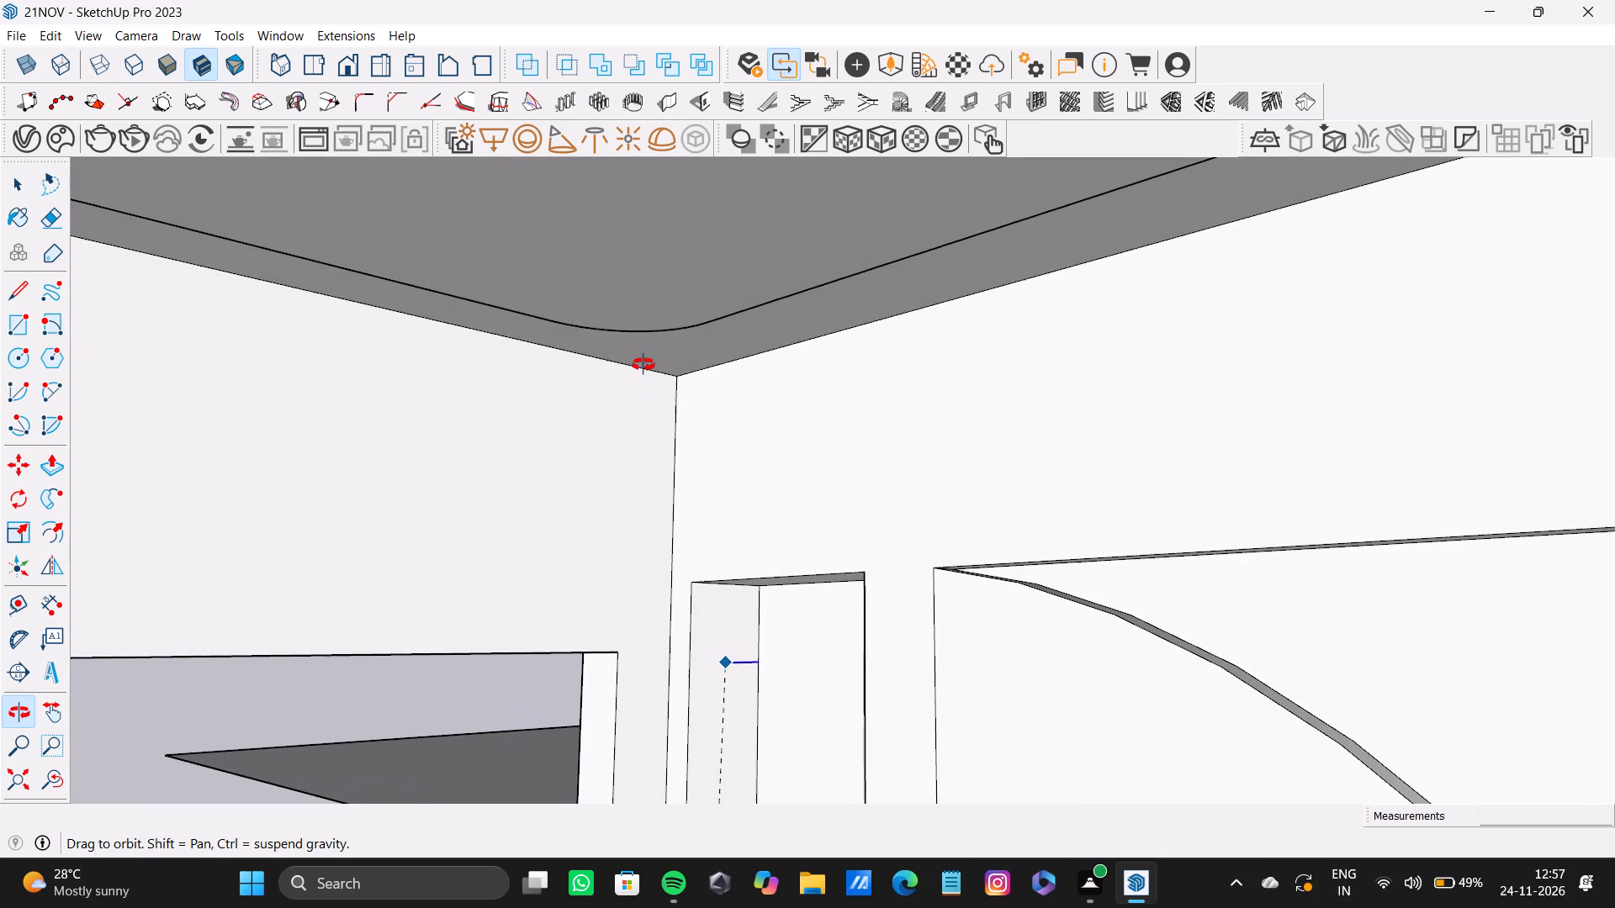
{"action": "middle_click_drag", "start_coordinate": [643, 365], "coordinate": [643, 363]}
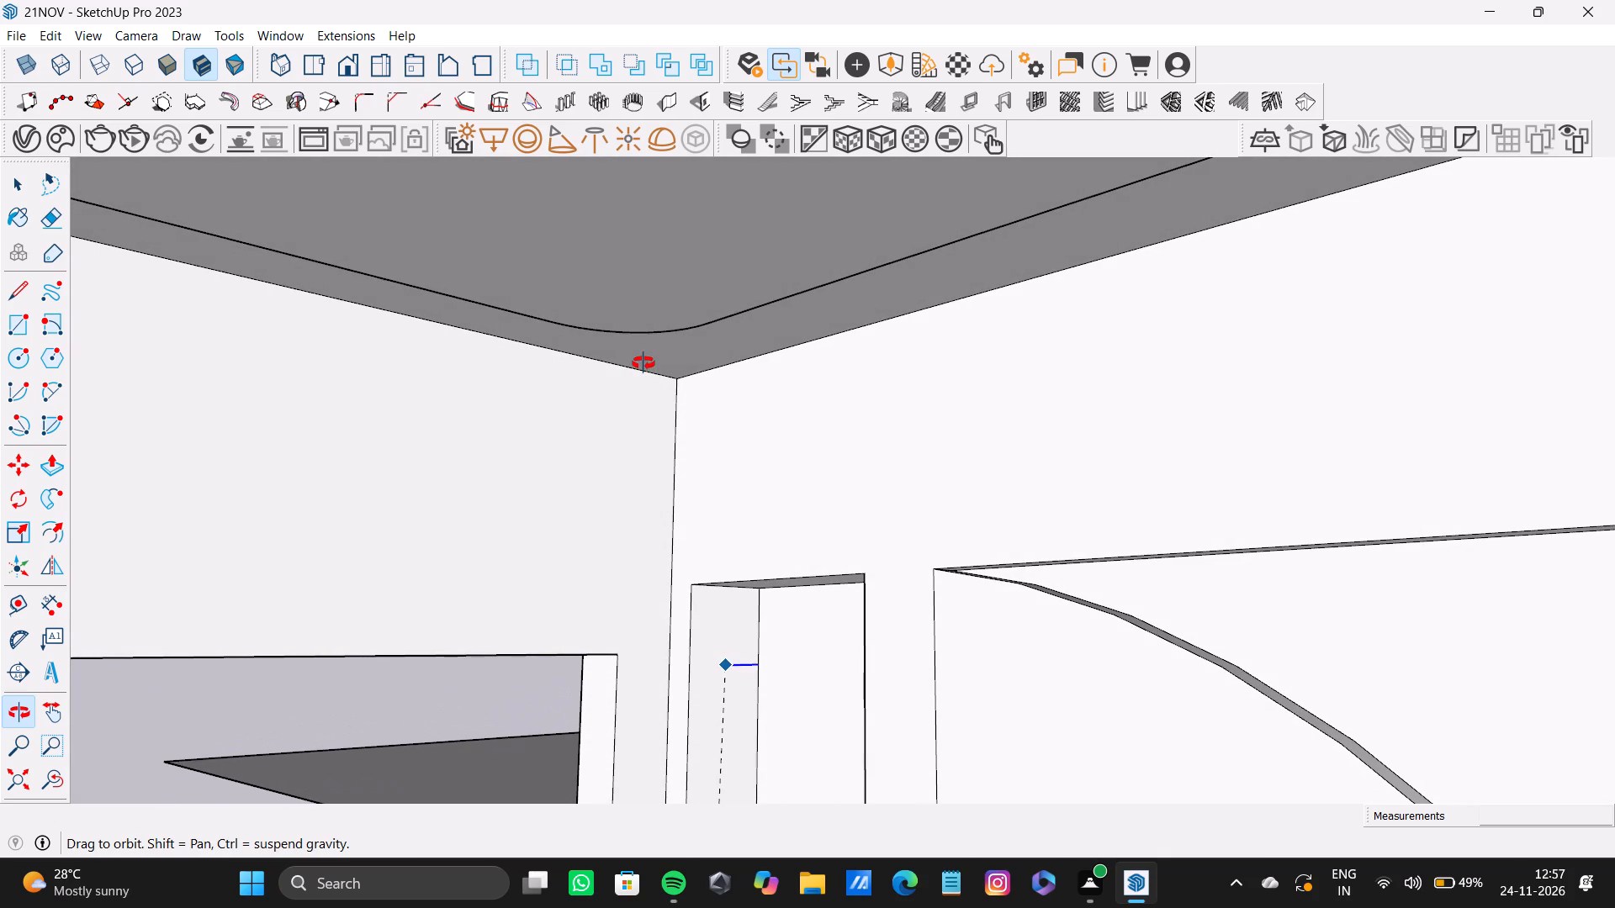
{"action": "middle_click_drag", "start_coordinate": [643, 363], "coordinate": [642, 346]}
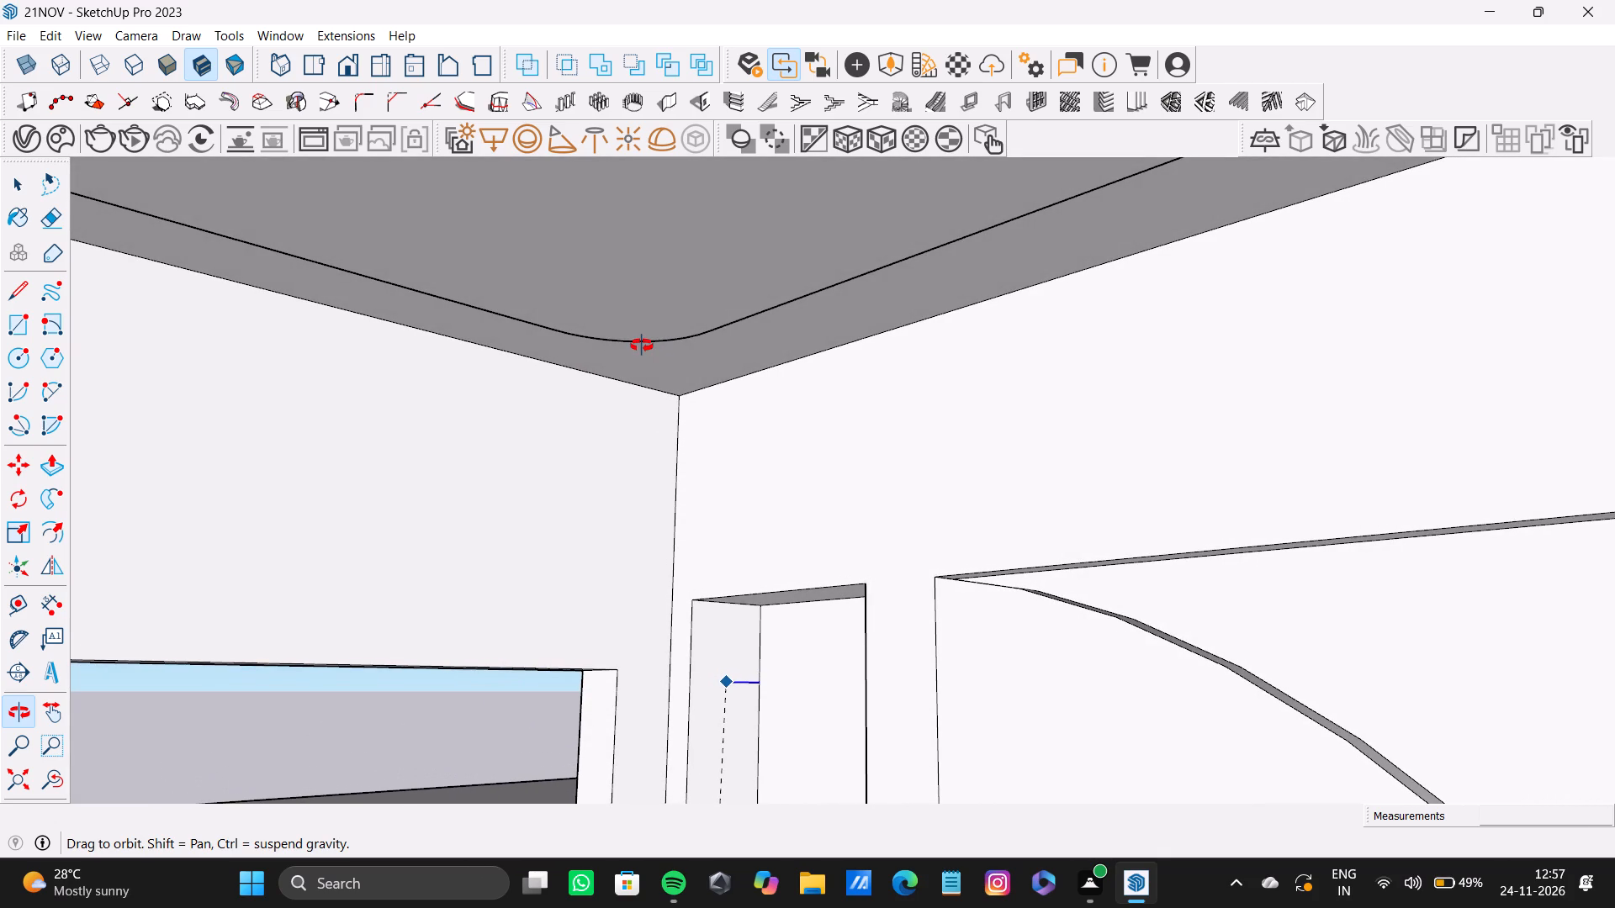
{"action": "middle_click_drag", "start_coordinate": [642, 346], "coordinate": [642, 379]}
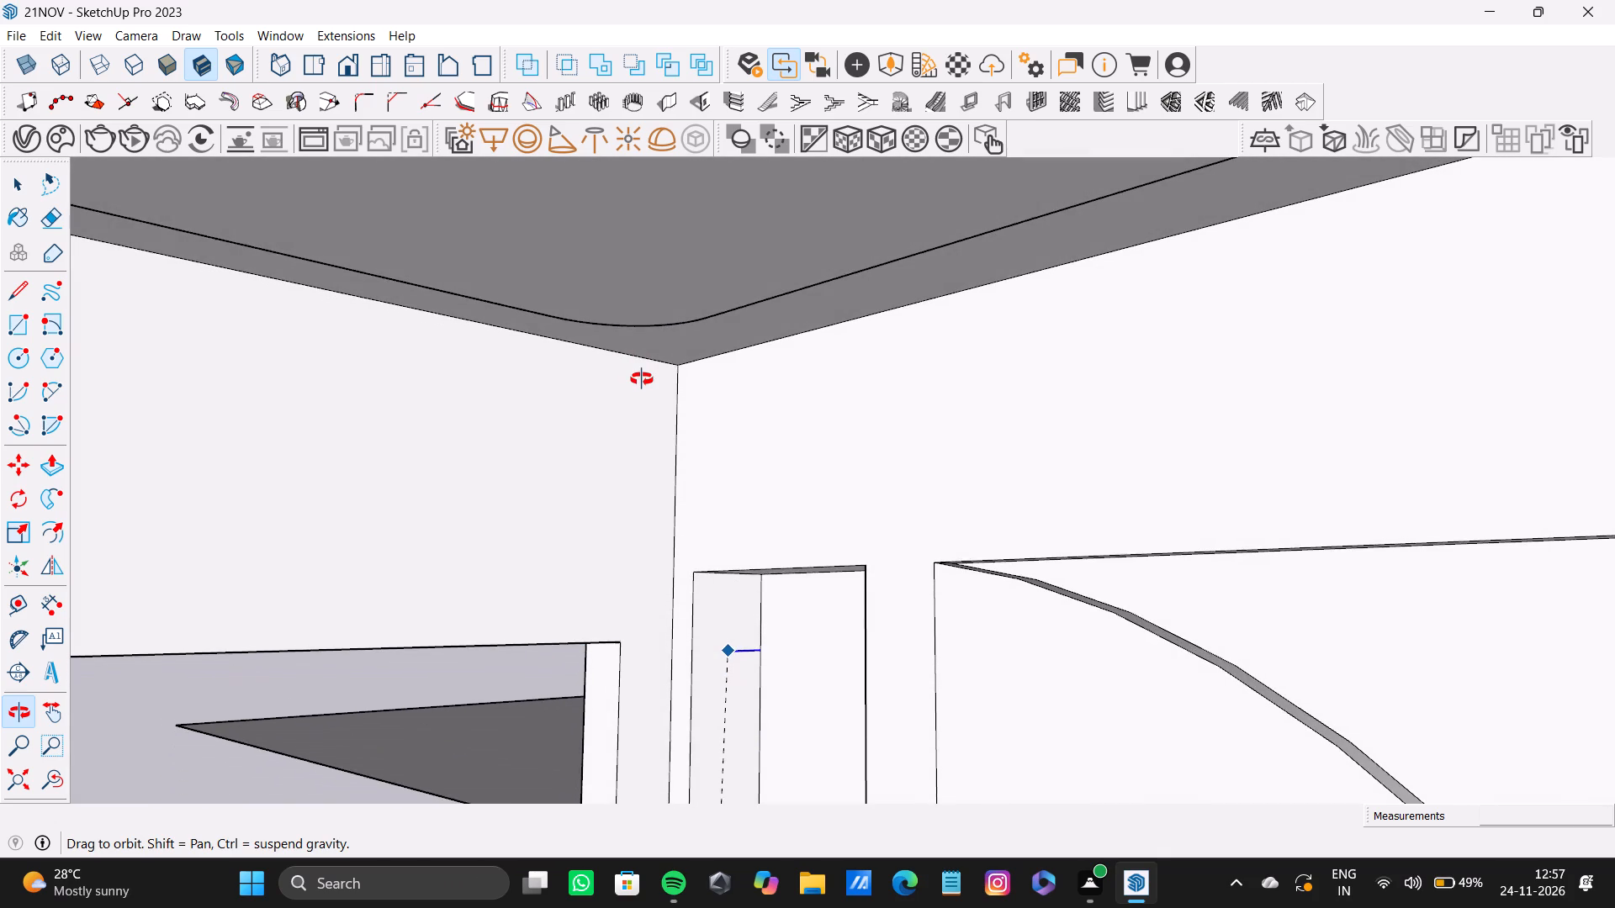
{"action": "middle_click_drag", "start_coordinate": [642, 379], "coordinate": [643, 380]}
{"action": "scroll", "coordinate": [721, 598], "scroll_direction": "up", "scroll_amount": 6}
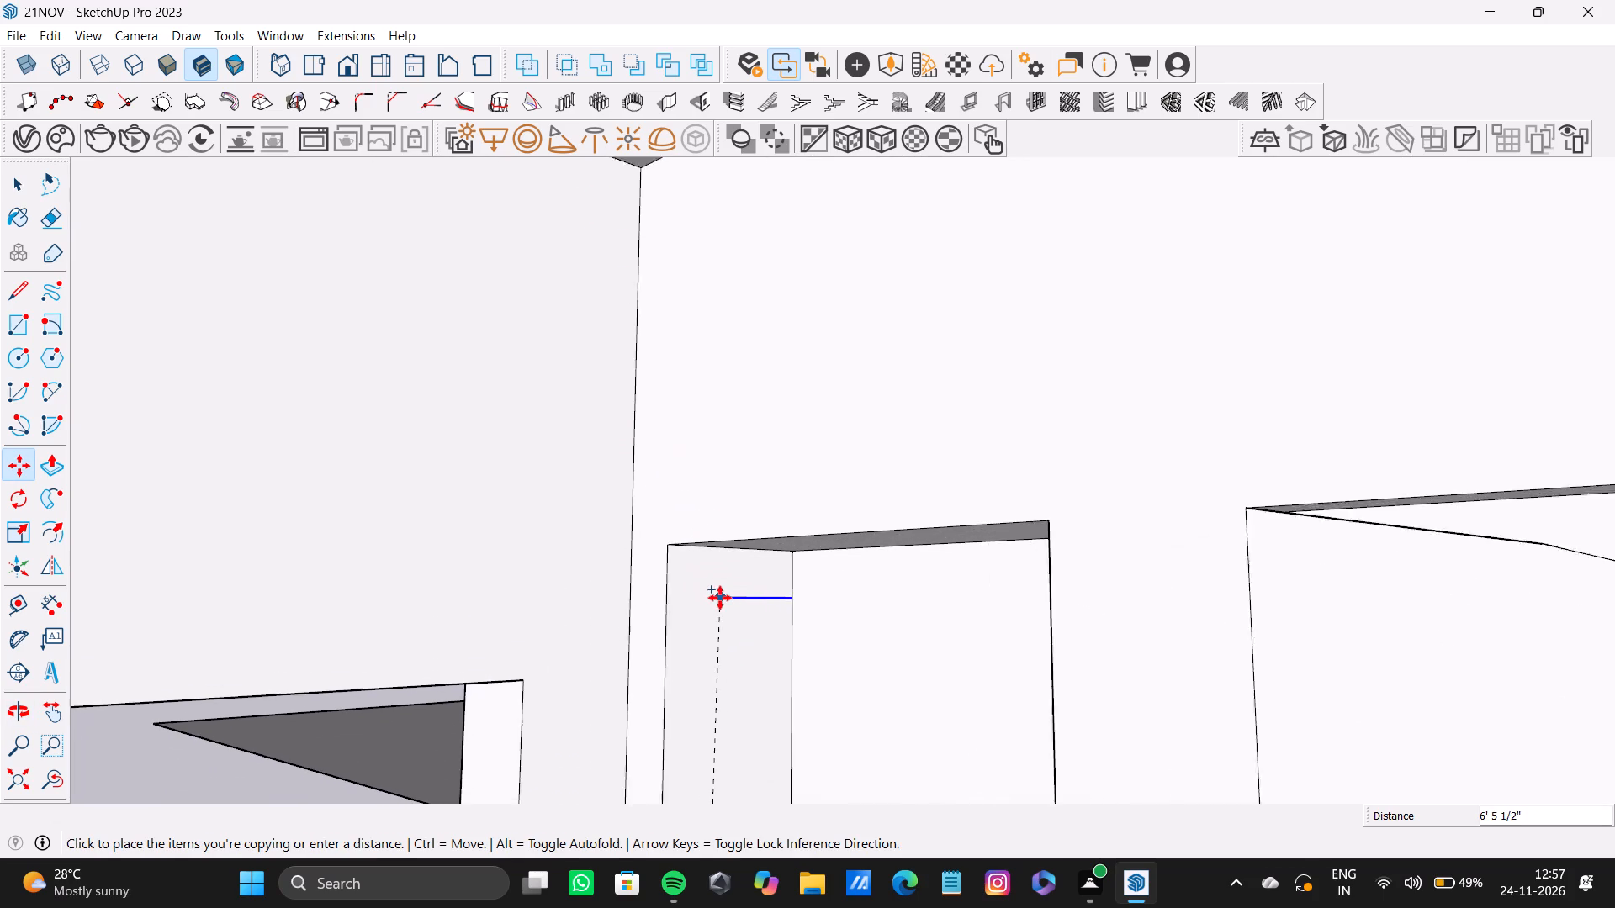
{"action": "scroll", "coordinate": [720, 598], "scroll_direction": "up", "scroll_amount": 1}
{"action": "middle_click_drag", "start_coordinate": [719, 597], "coordinate": [721, 539]}
{"action": "scroll", "coordinate": [721, 539], "scroll_direction": "up", "scroll_amount": 1}
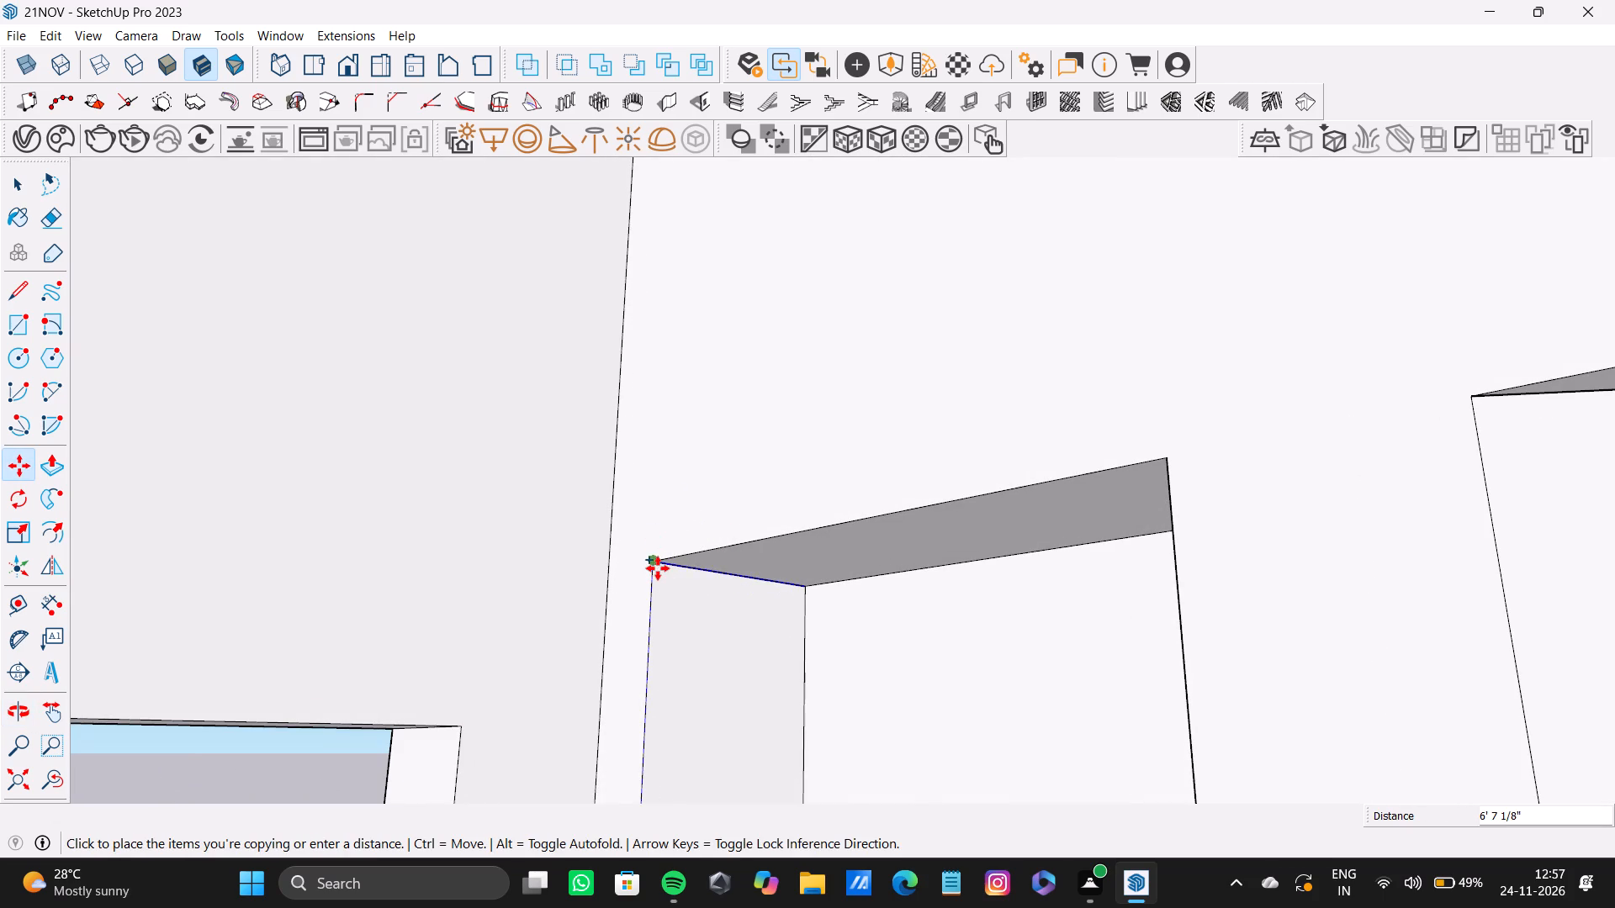
{"action": "left_click", "coordinate": [658, 568]}
Divide the copied edge's distance by 9 to create evenly spaced dividing lines up the narrow recess.
{"action": "key", "text": "slash"}
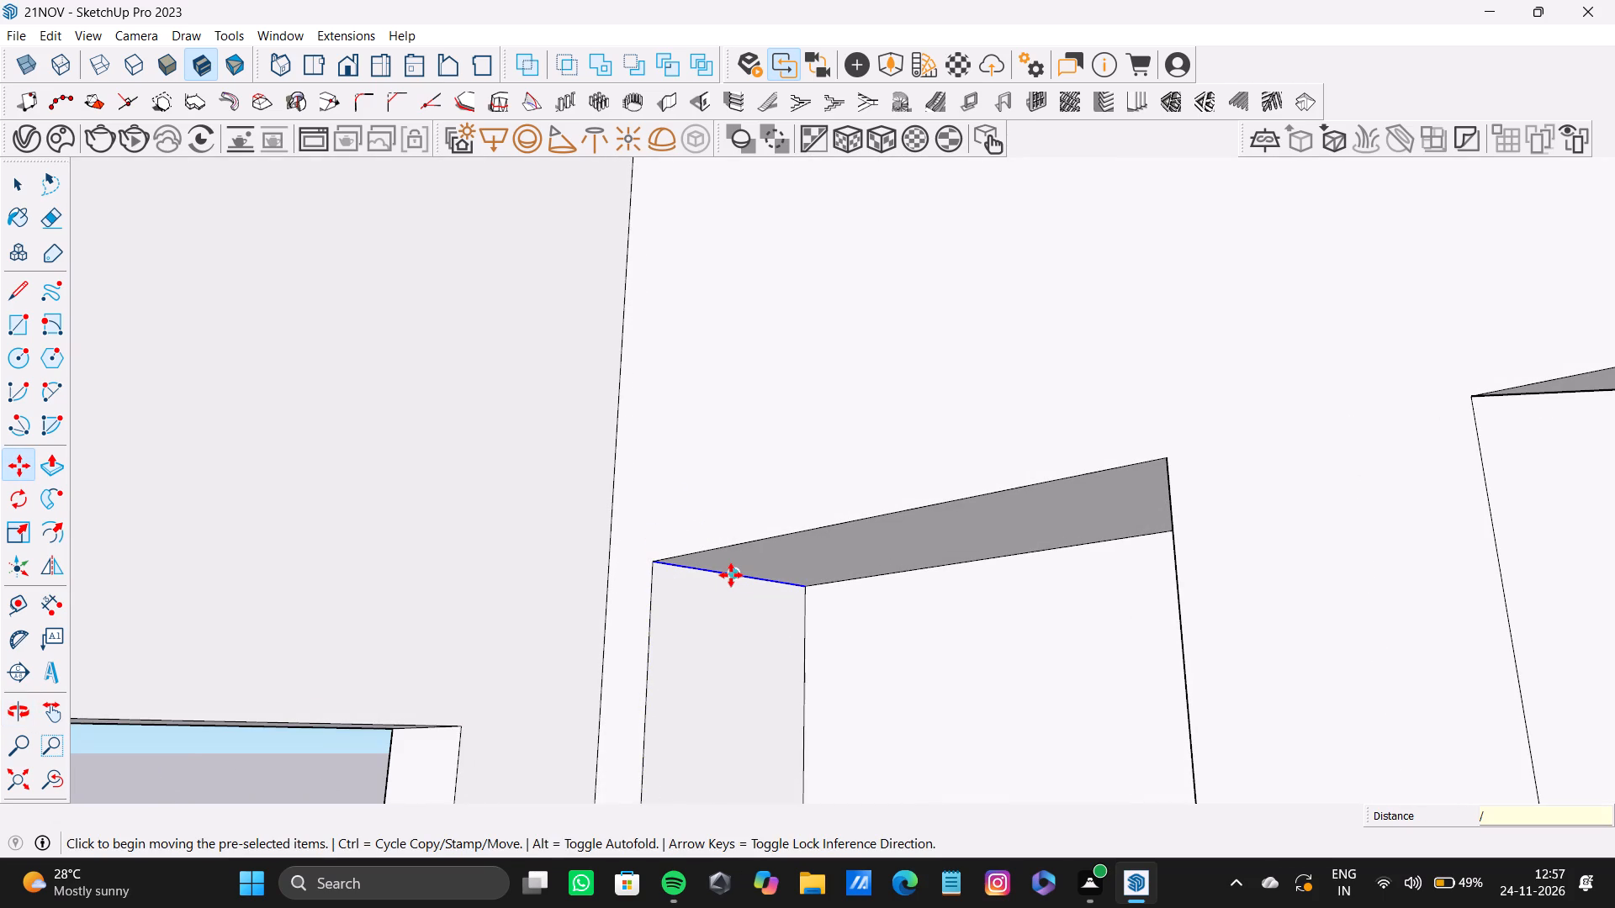
{"action": "key", "text": "9"}
{"action": "key", "text": "Return"}
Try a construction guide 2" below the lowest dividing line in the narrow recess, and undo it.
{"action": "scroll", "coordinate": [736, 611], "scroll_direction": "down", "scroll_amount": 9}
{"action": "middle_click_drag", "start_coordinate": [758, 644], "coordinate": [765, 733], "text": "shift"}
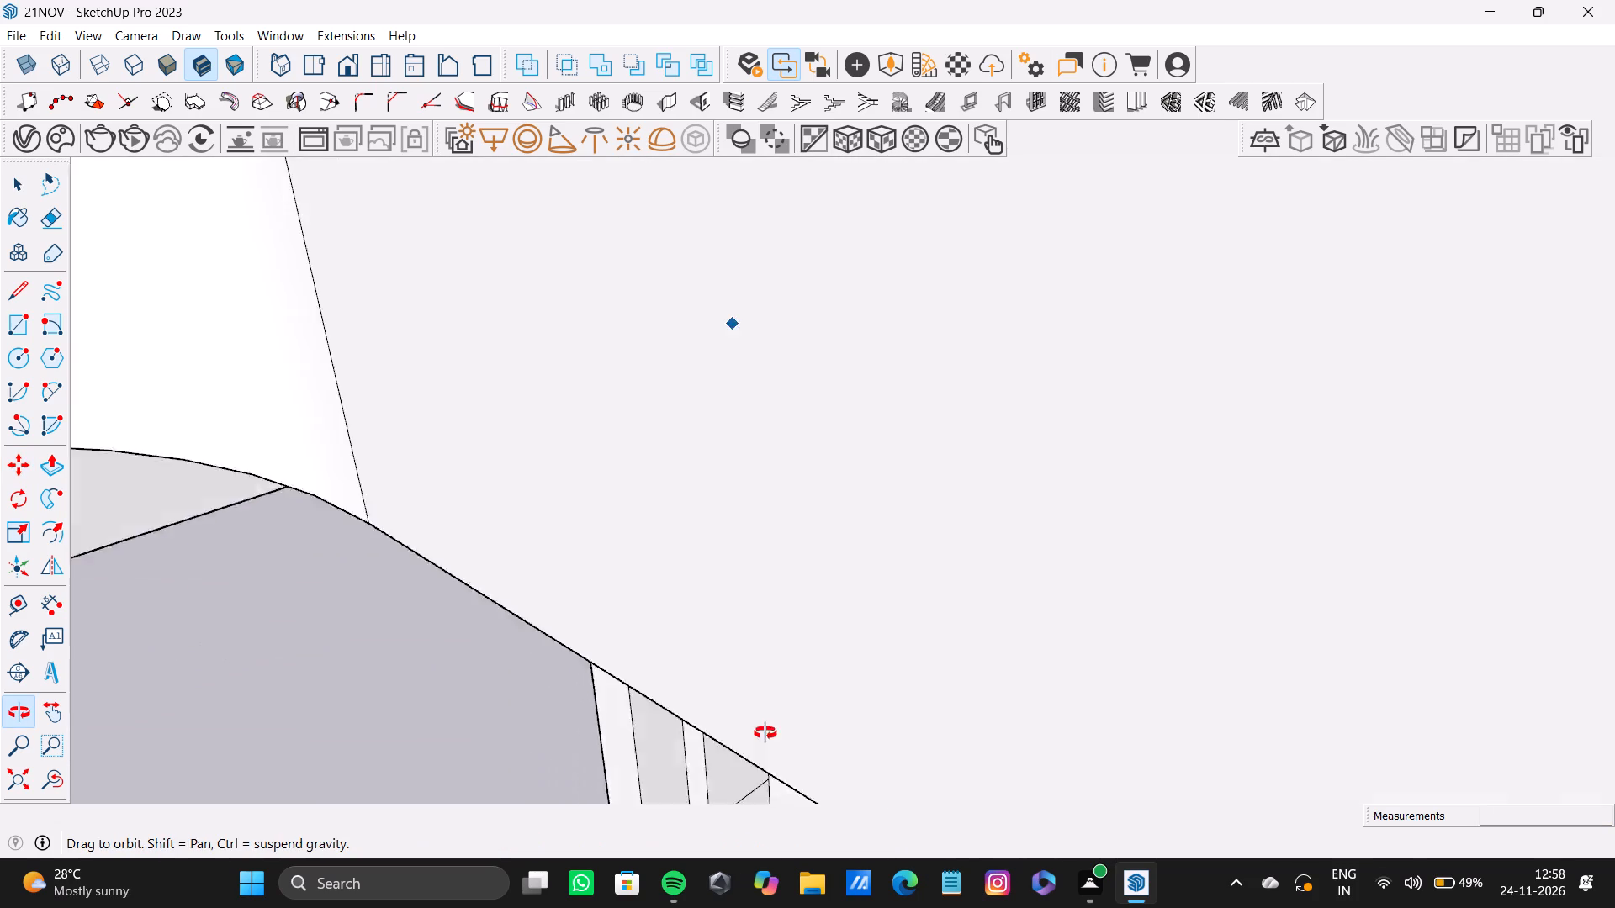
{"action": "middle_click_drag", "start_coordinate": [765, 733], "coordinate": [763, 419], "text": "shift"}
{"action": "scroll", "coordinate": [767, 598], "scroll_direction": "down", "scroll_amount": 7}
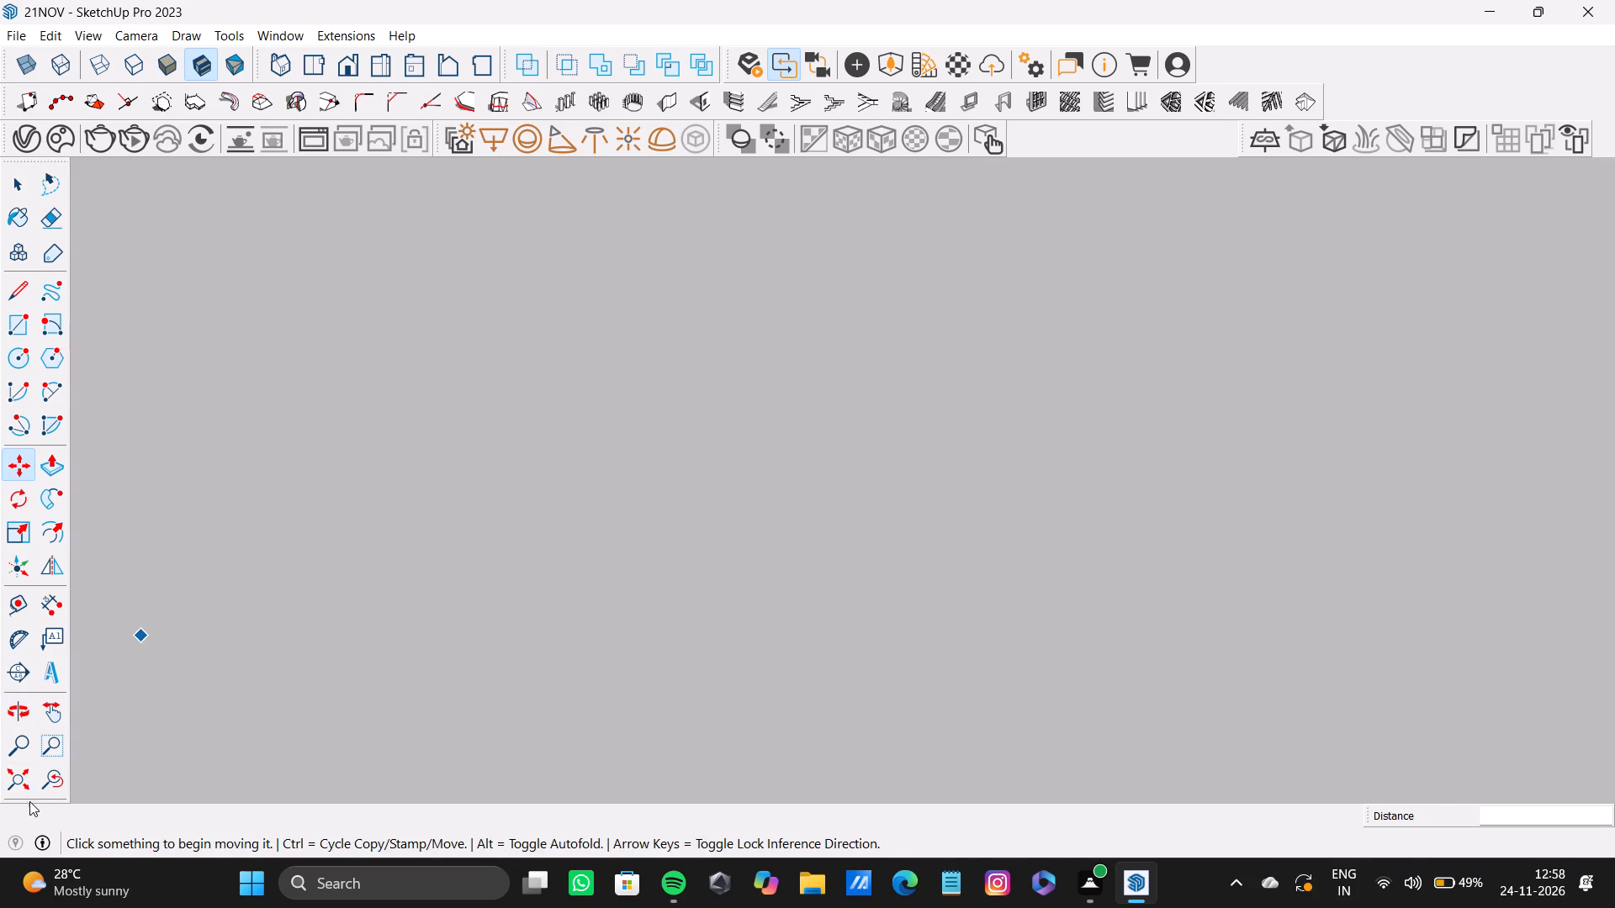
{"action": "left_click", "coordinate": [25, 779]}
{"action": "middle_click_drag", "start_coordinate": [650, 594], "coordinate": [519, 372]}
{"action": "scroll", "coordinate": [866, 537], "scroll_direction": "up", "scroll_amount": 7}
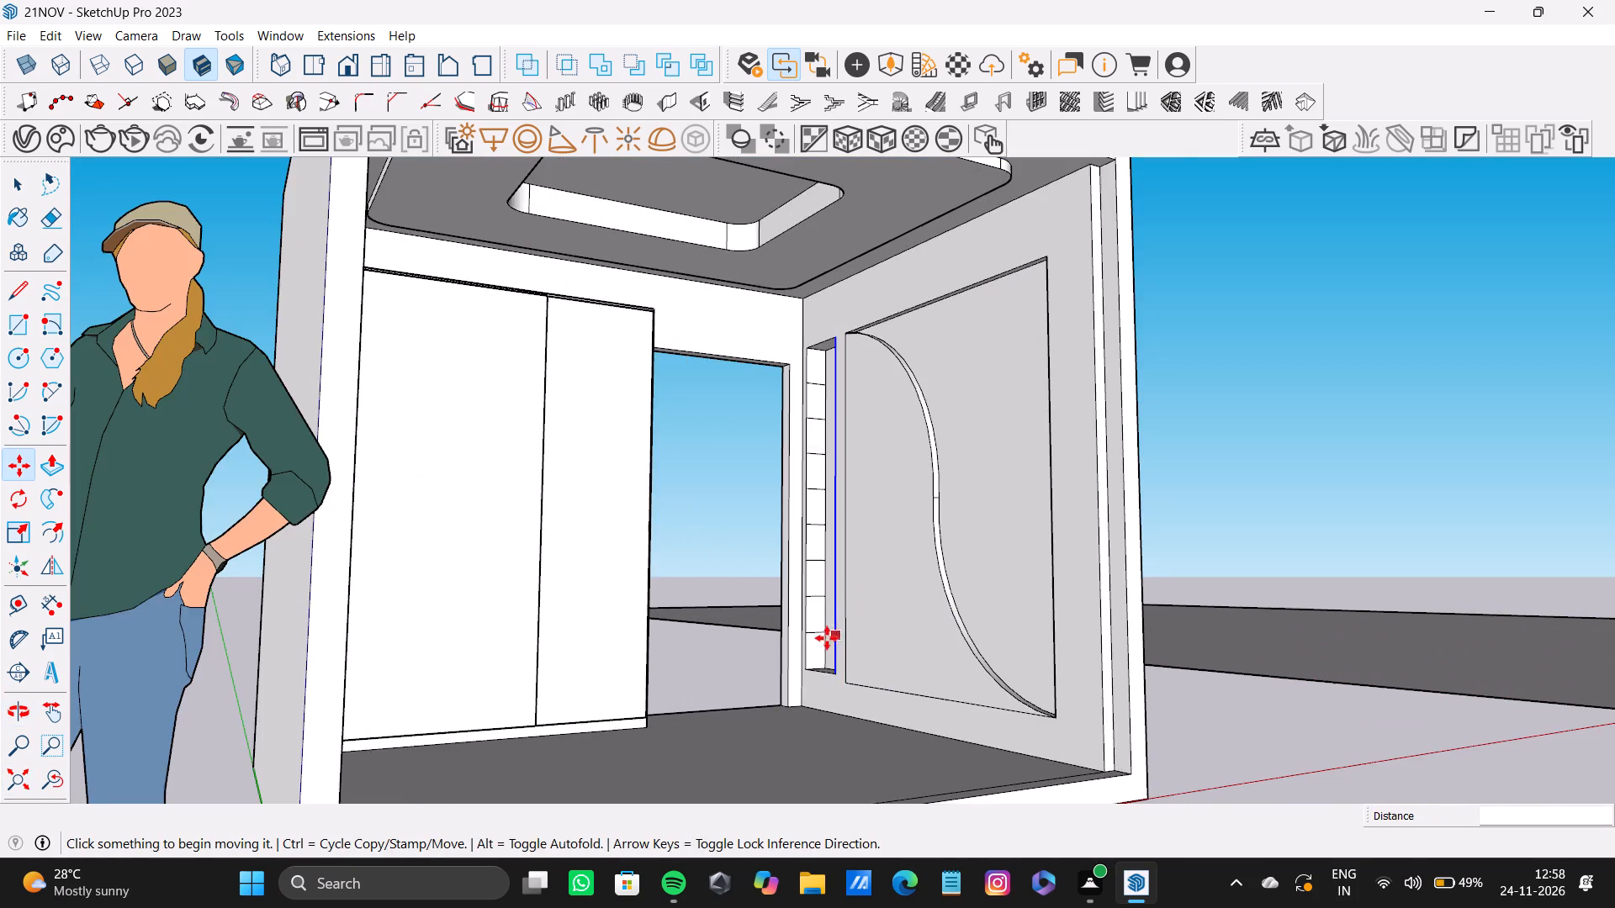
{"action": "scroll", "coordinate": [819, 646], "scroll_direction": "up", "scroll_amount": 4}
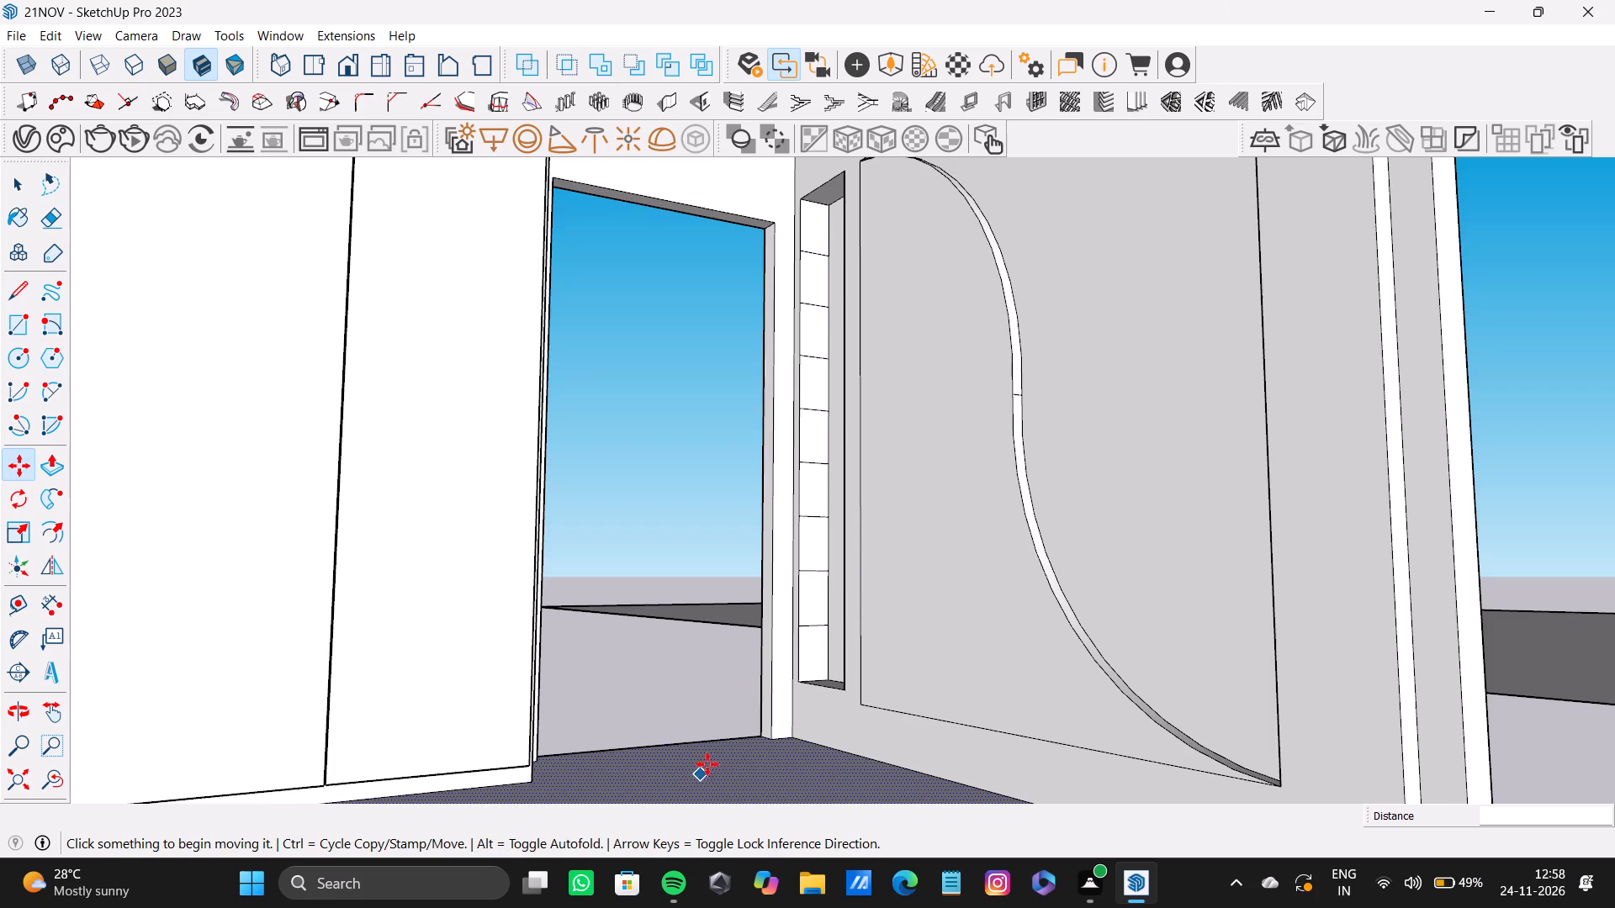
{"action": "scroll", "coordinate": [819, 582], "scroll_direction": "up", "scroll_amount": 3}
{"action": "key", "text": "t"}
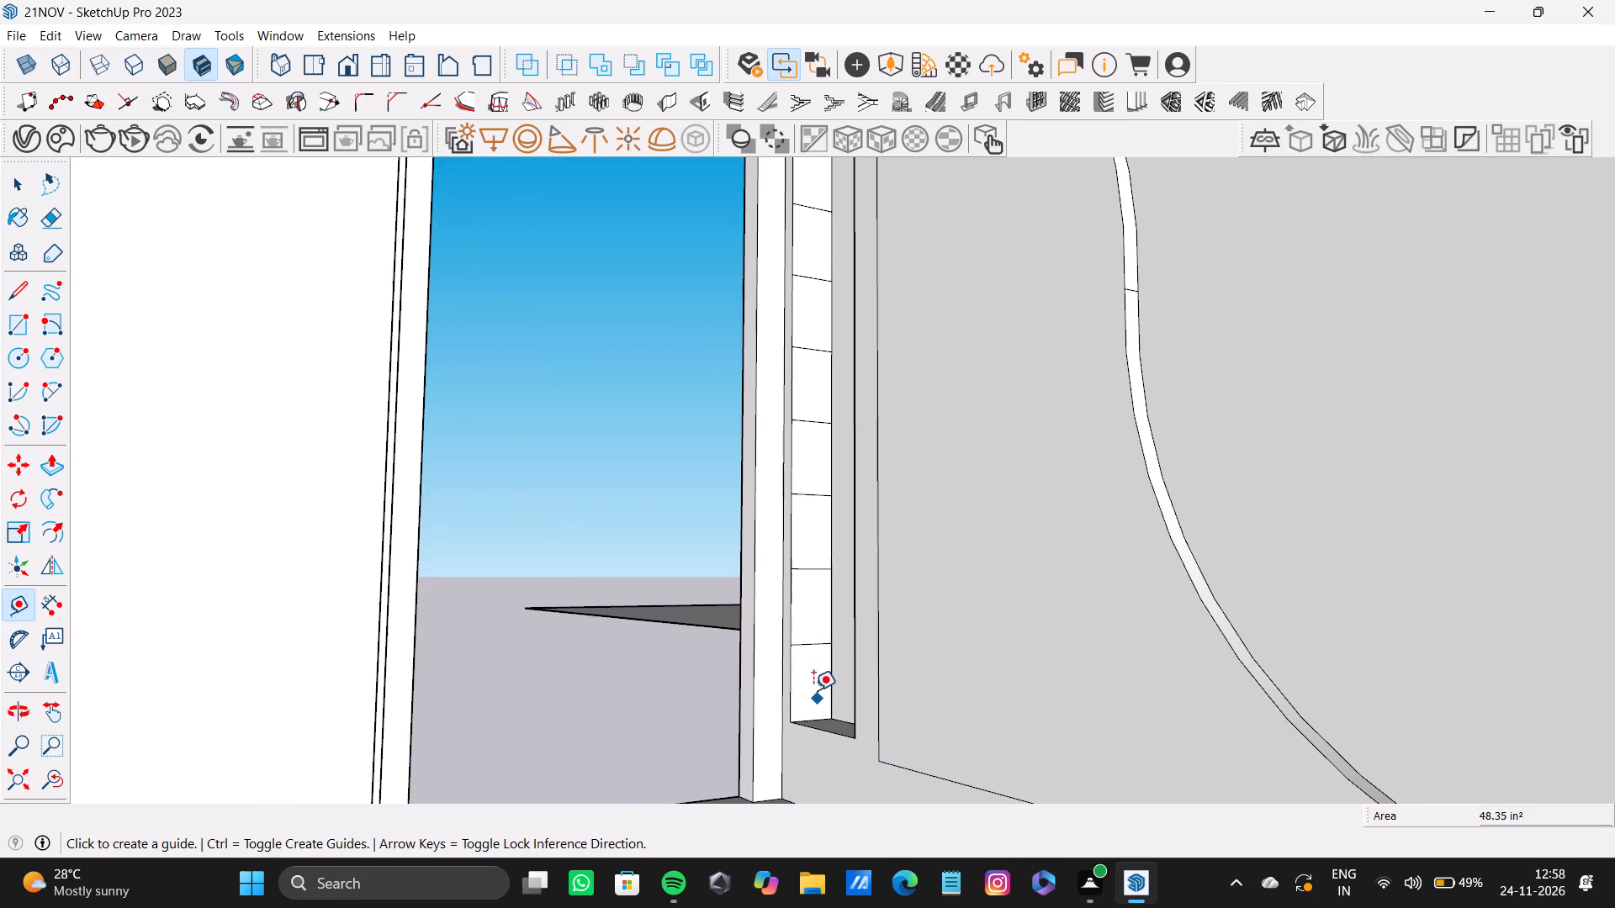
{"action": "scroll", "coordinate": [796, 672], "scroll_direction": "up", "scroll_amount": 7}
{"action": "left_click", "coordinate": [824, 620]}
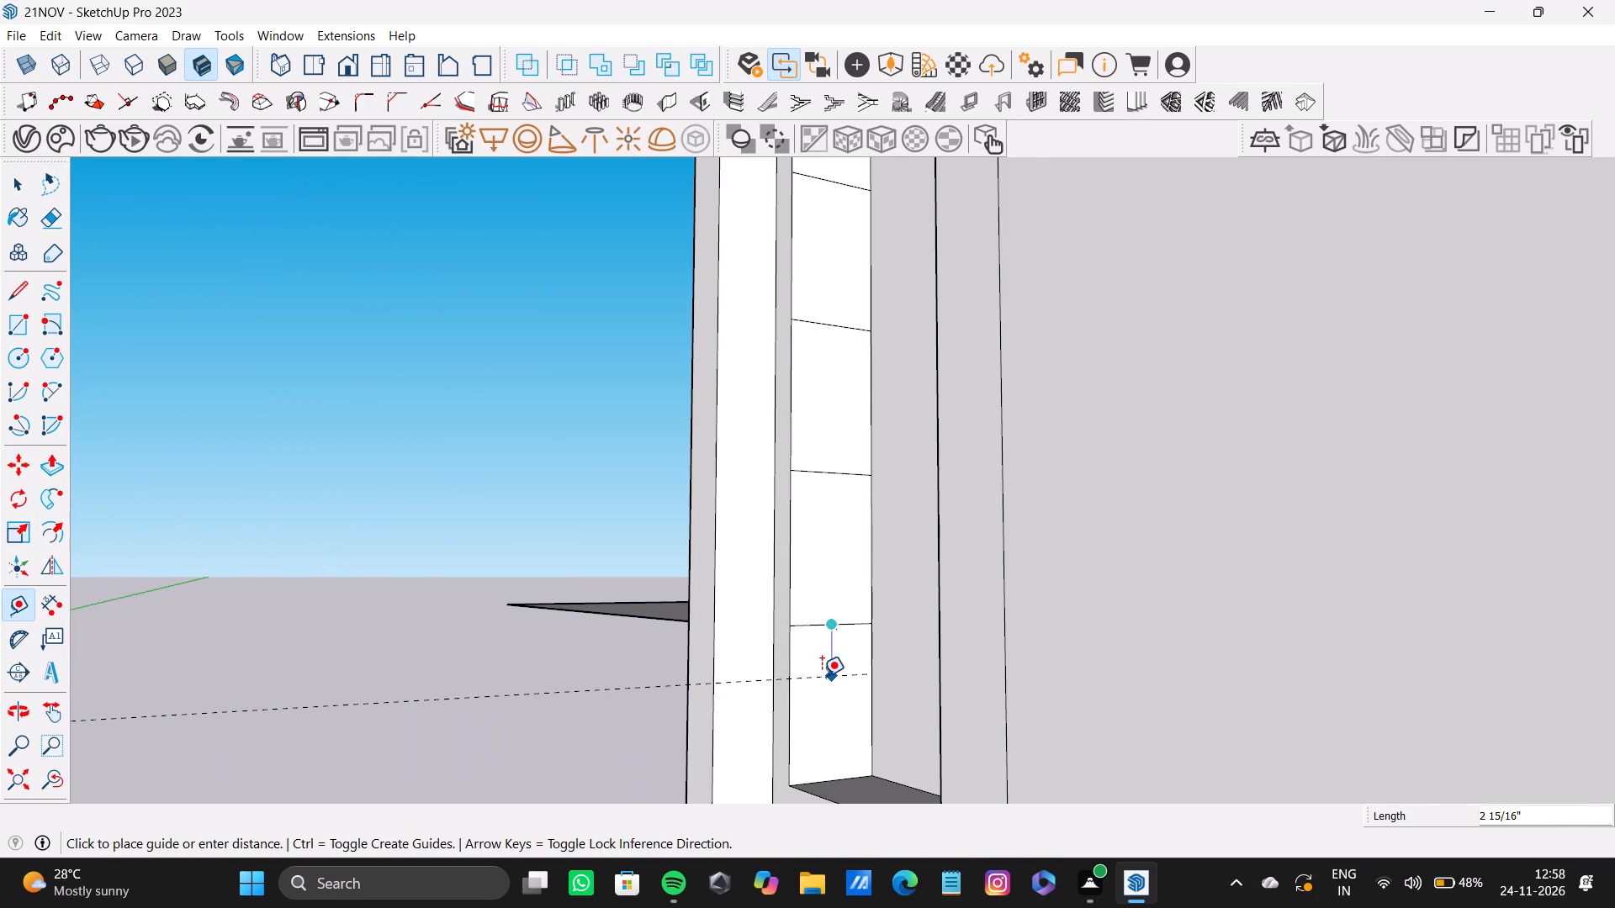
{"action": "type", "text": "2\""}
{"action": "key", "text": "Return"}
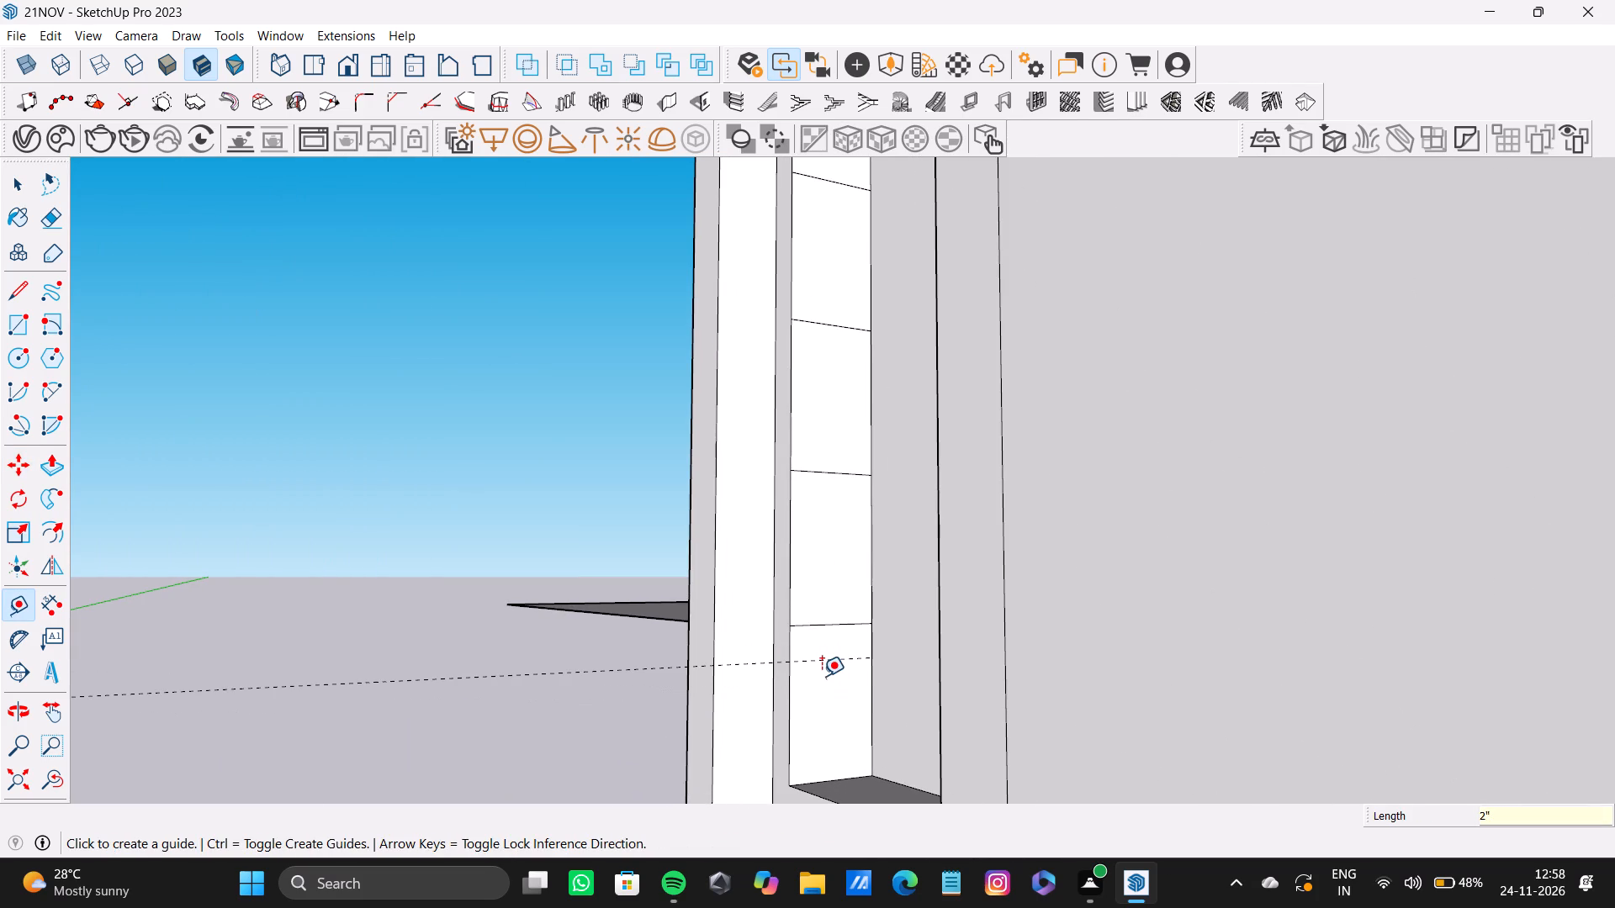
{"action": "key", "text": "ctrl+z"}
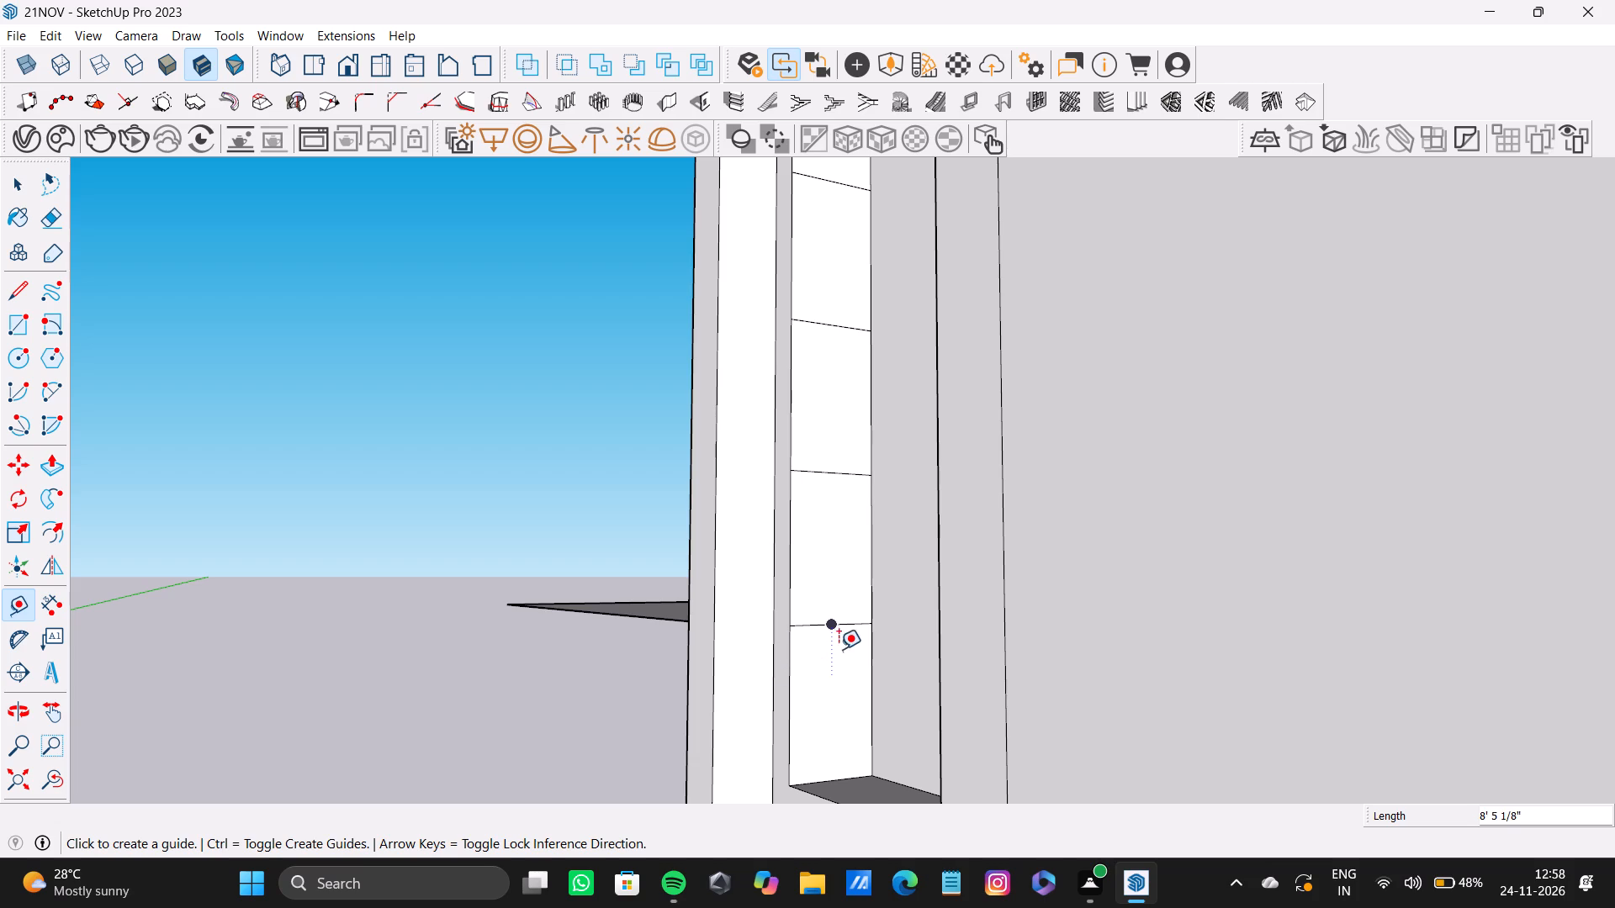
Place construction guides 1" below each of the two lowest dividing lines on the narrow recess's side face.
{"action": "scroll", "coordinate": [845, 638], "scroll_direction": "up", "scroll_amount": 2}
{"action": "key", "text": "t"}
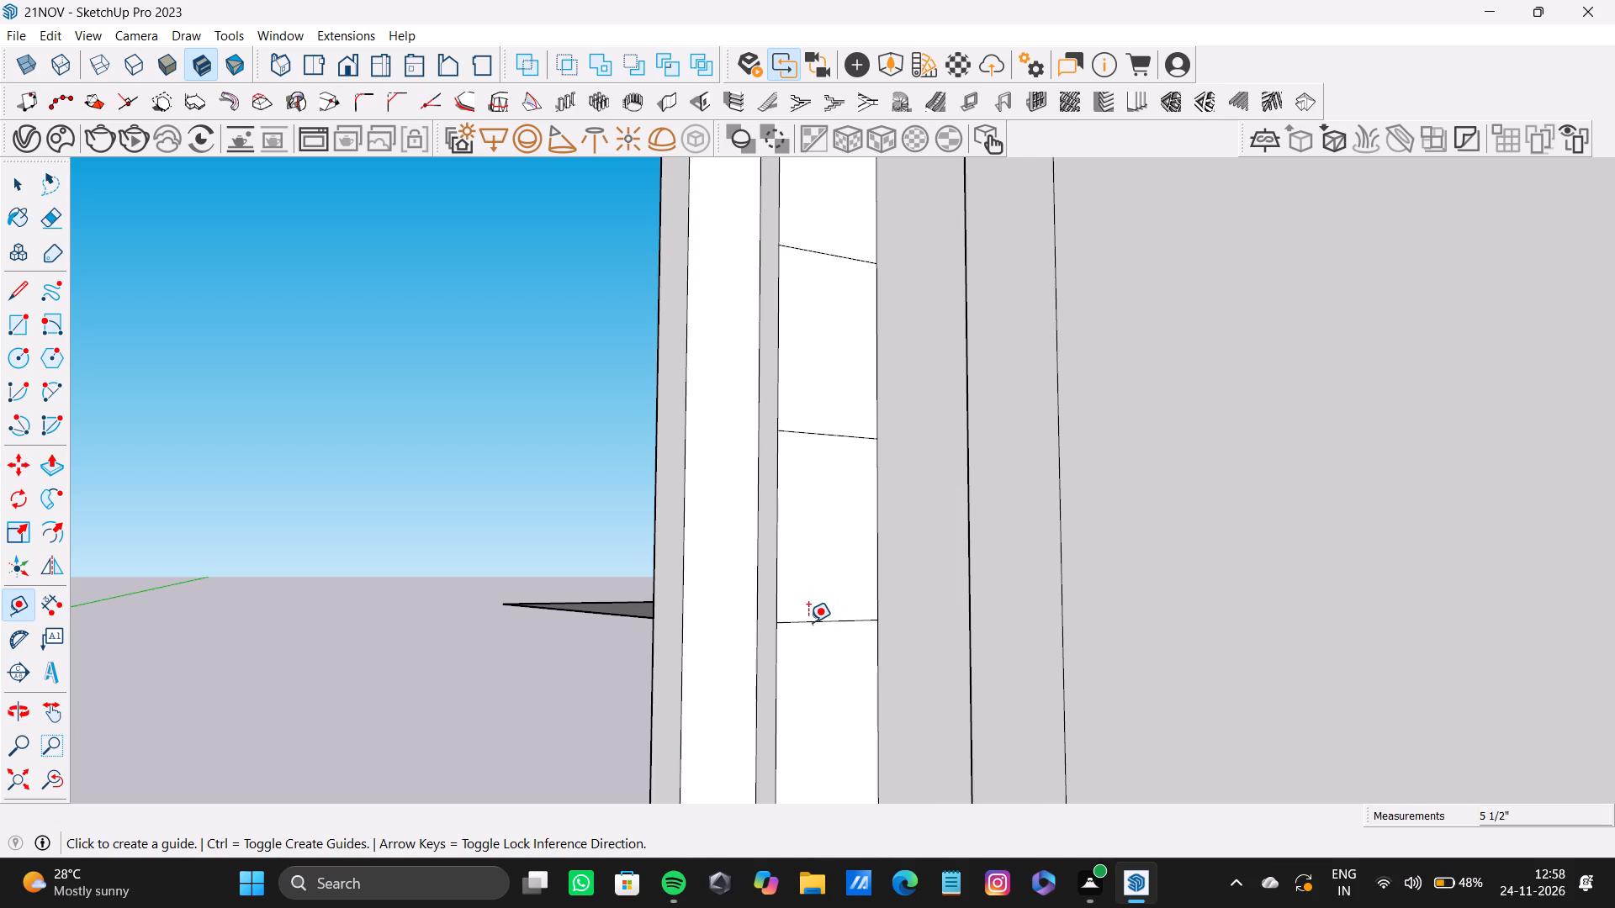
{"action": "left_click", "coordinate": [808, 622]}
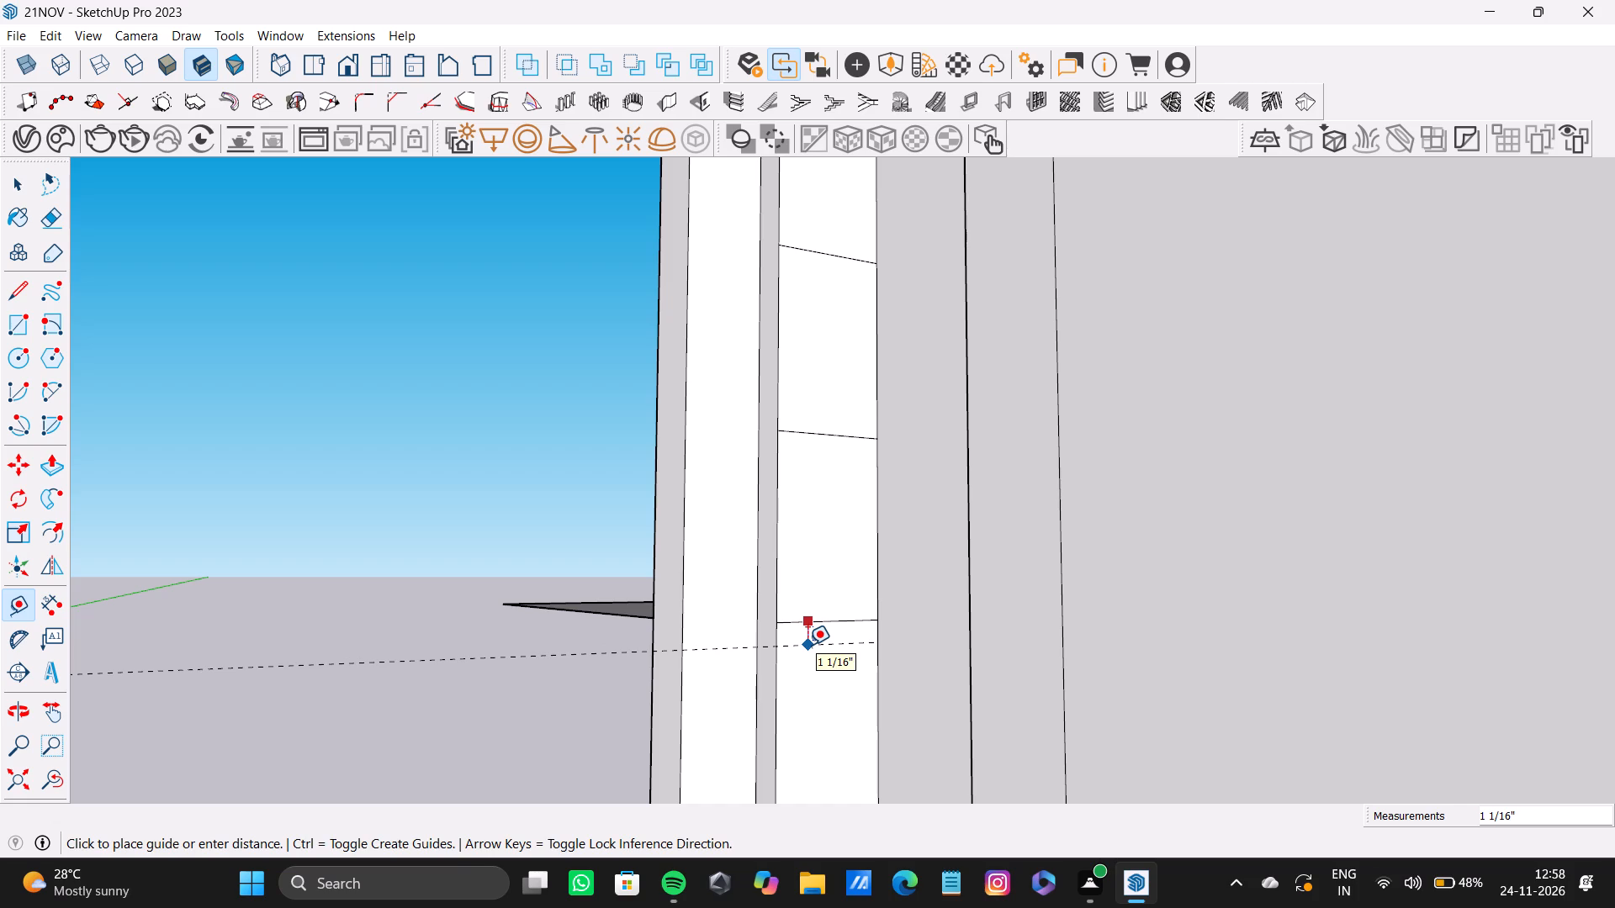
{"action": "key", "text": "1"}
{"action": "key", "text": "shift+quotedbl"}
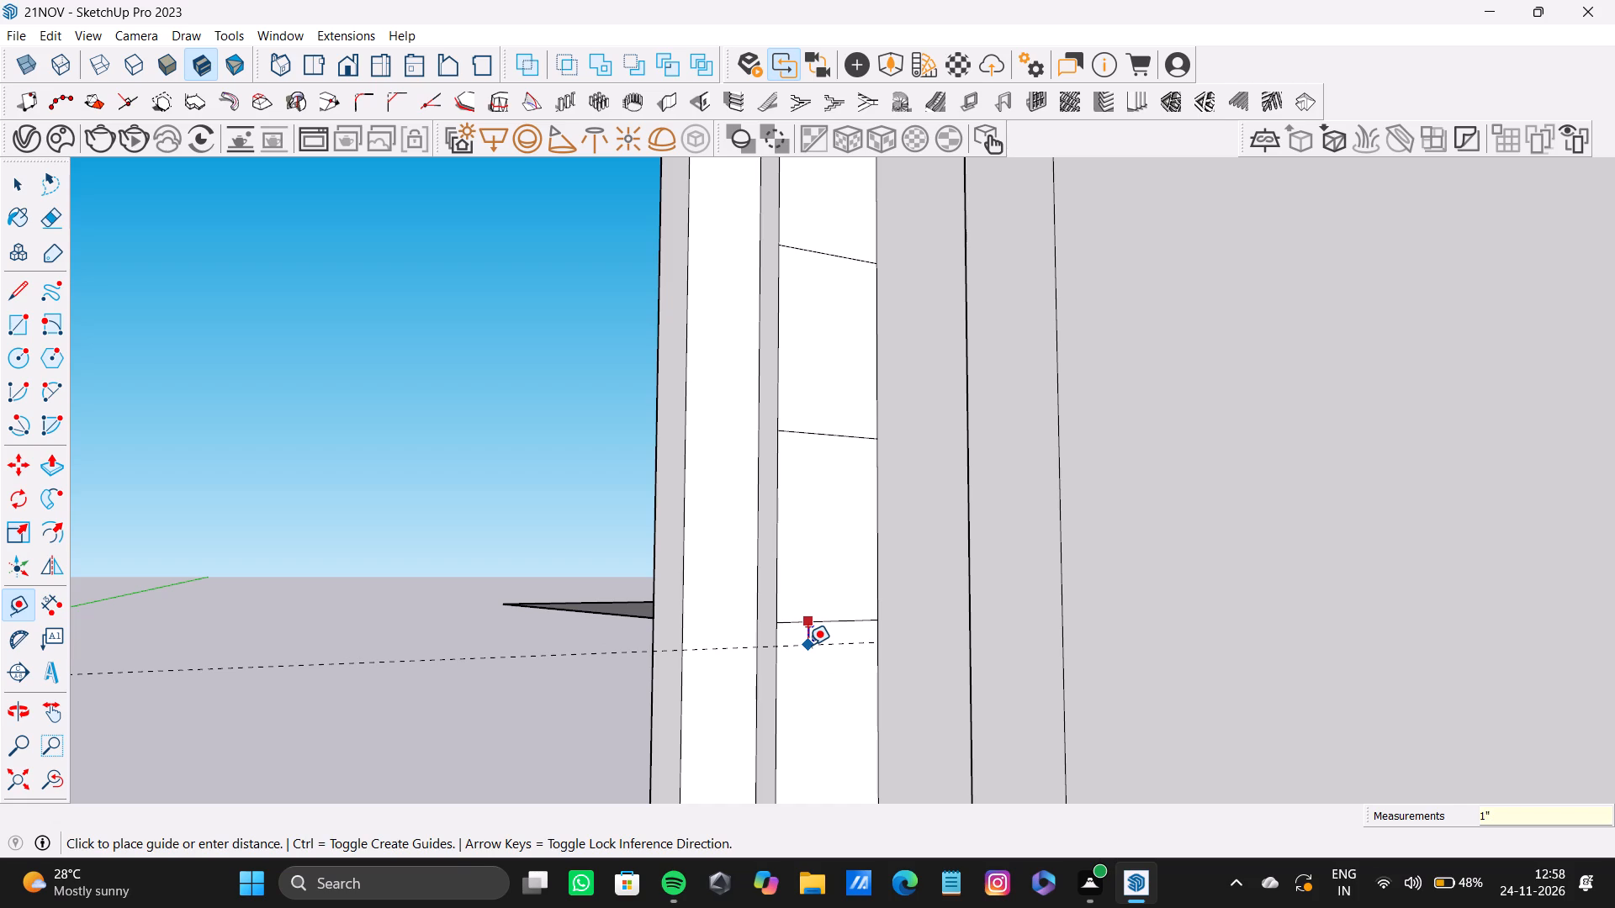
{"action": "key", "text": "Return"}
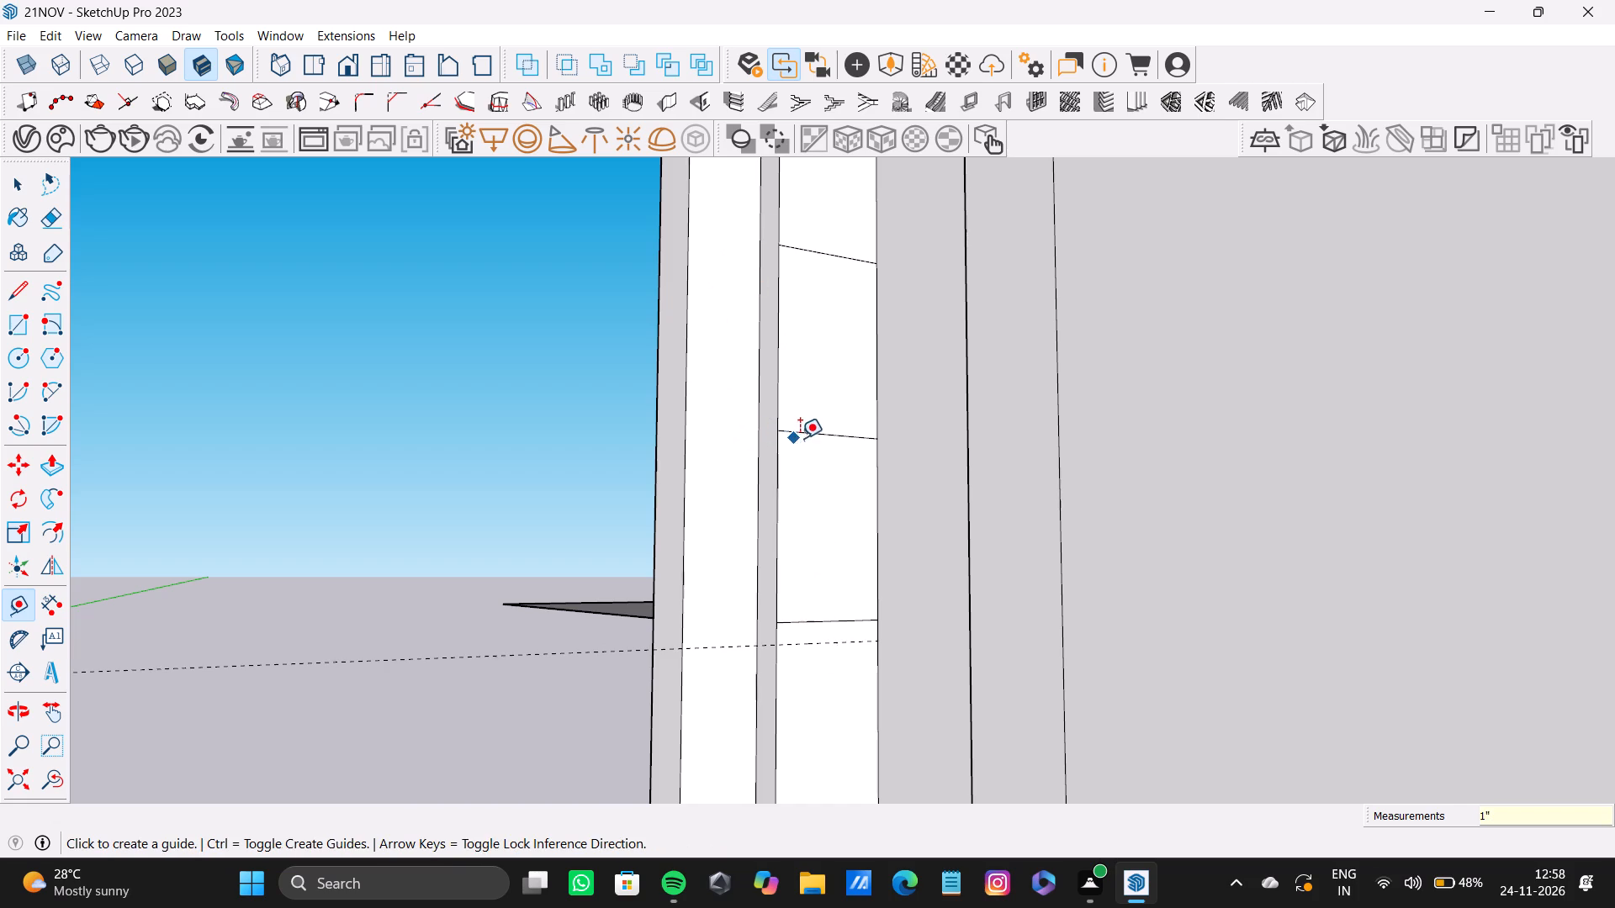
{"action": "left_click", "coordinate": [803, 433]}
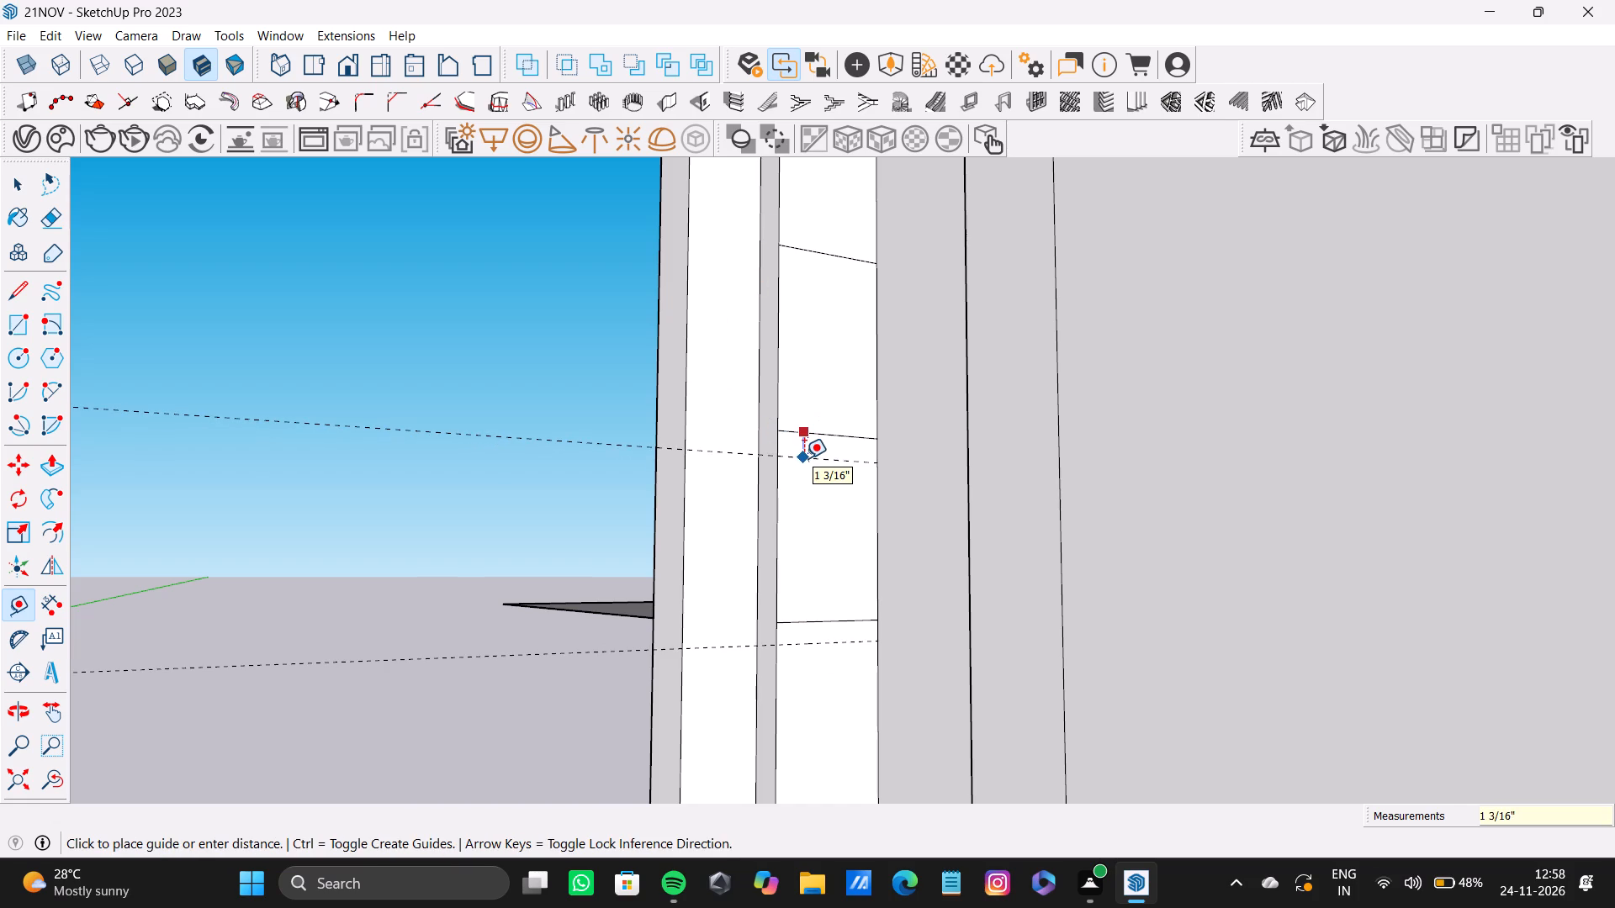
{"action": "key", "text": "1"}
{"action": "key", "text": "shift+quotedbl"}
{"action": "key", "text": "Return"}
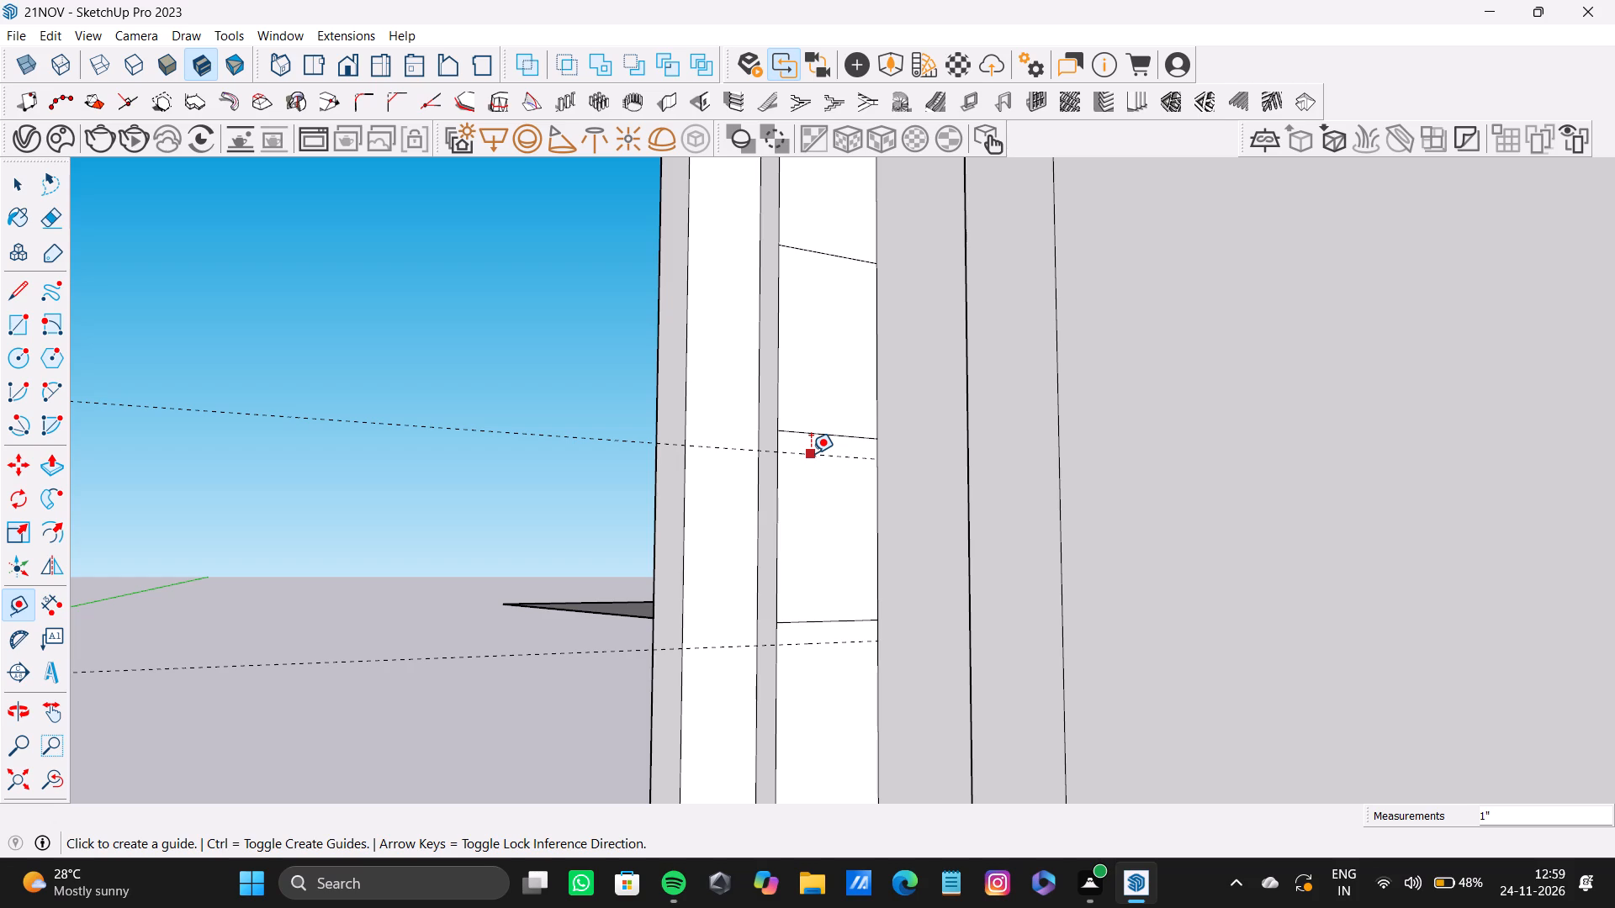
Place construction guides 1" below the third and fourth dividing lines from the bottom of the narrow recess.
{"action": "left_click", "coordinate": [825, 254]}
{"action": "key", "text": "2"}
{"action": "key", "text": "BackSpace"}
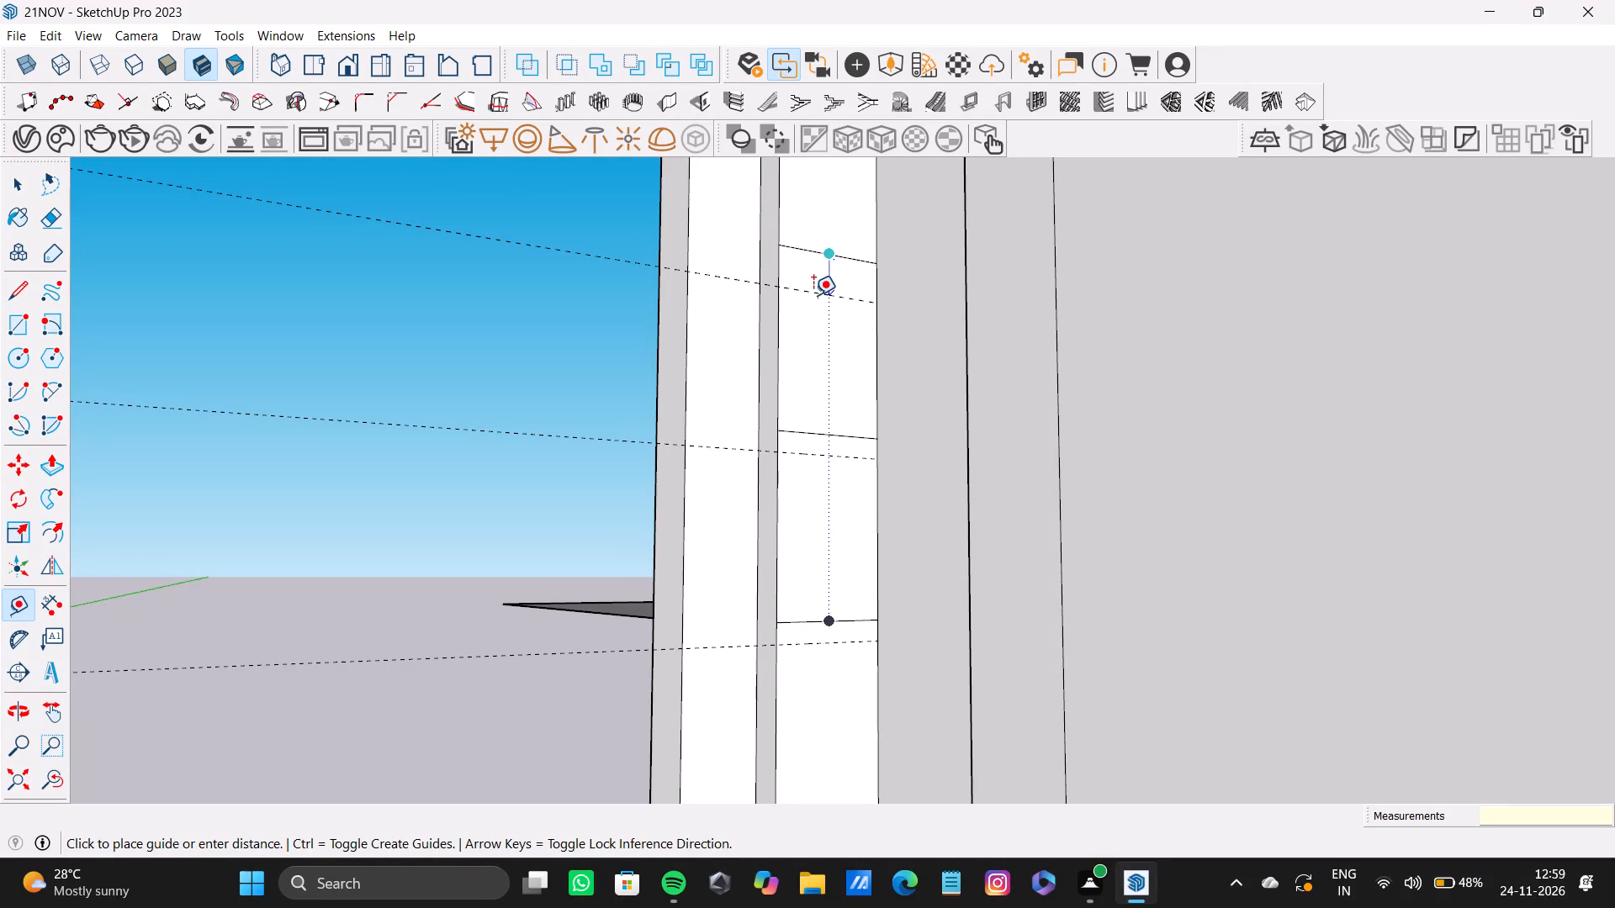
{"action": "key", "text": "1"}
{"action": "key", "text": "shift+quotedbl"}
{"action": "key", "text": "Return"}
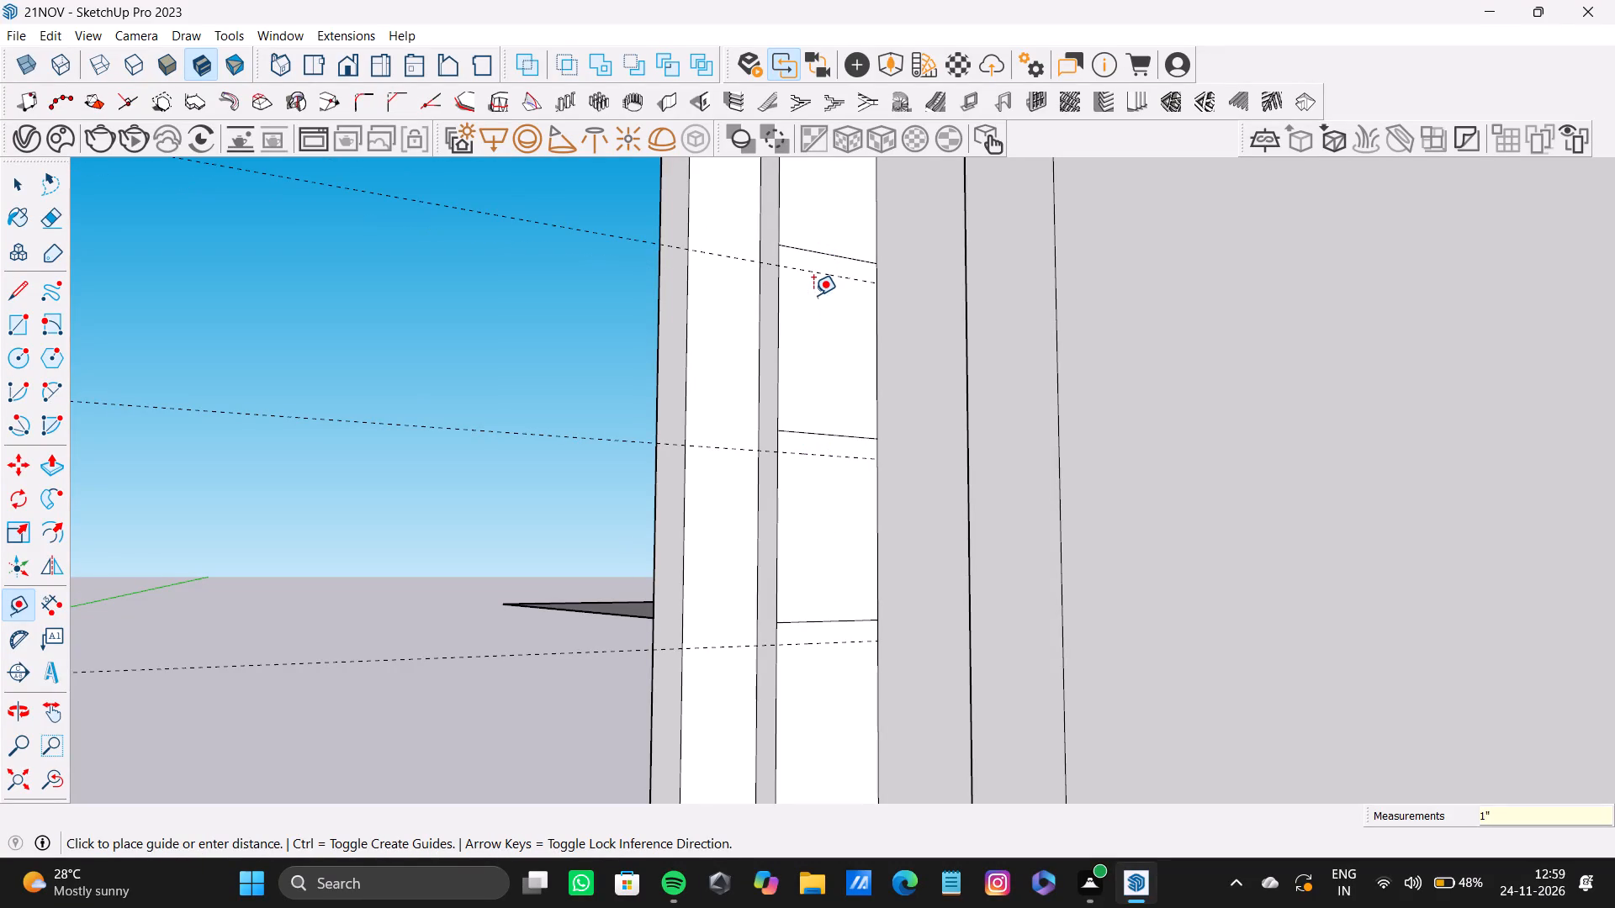
{"action": "scroll", "coordinate": [836, 251], "scroll_direction": "down", "scroll_amount": 2}
{"action": "middle_click_drag", "start_coordinate": [836, 251], "coordinate": [803, 546], "text": "shift"}
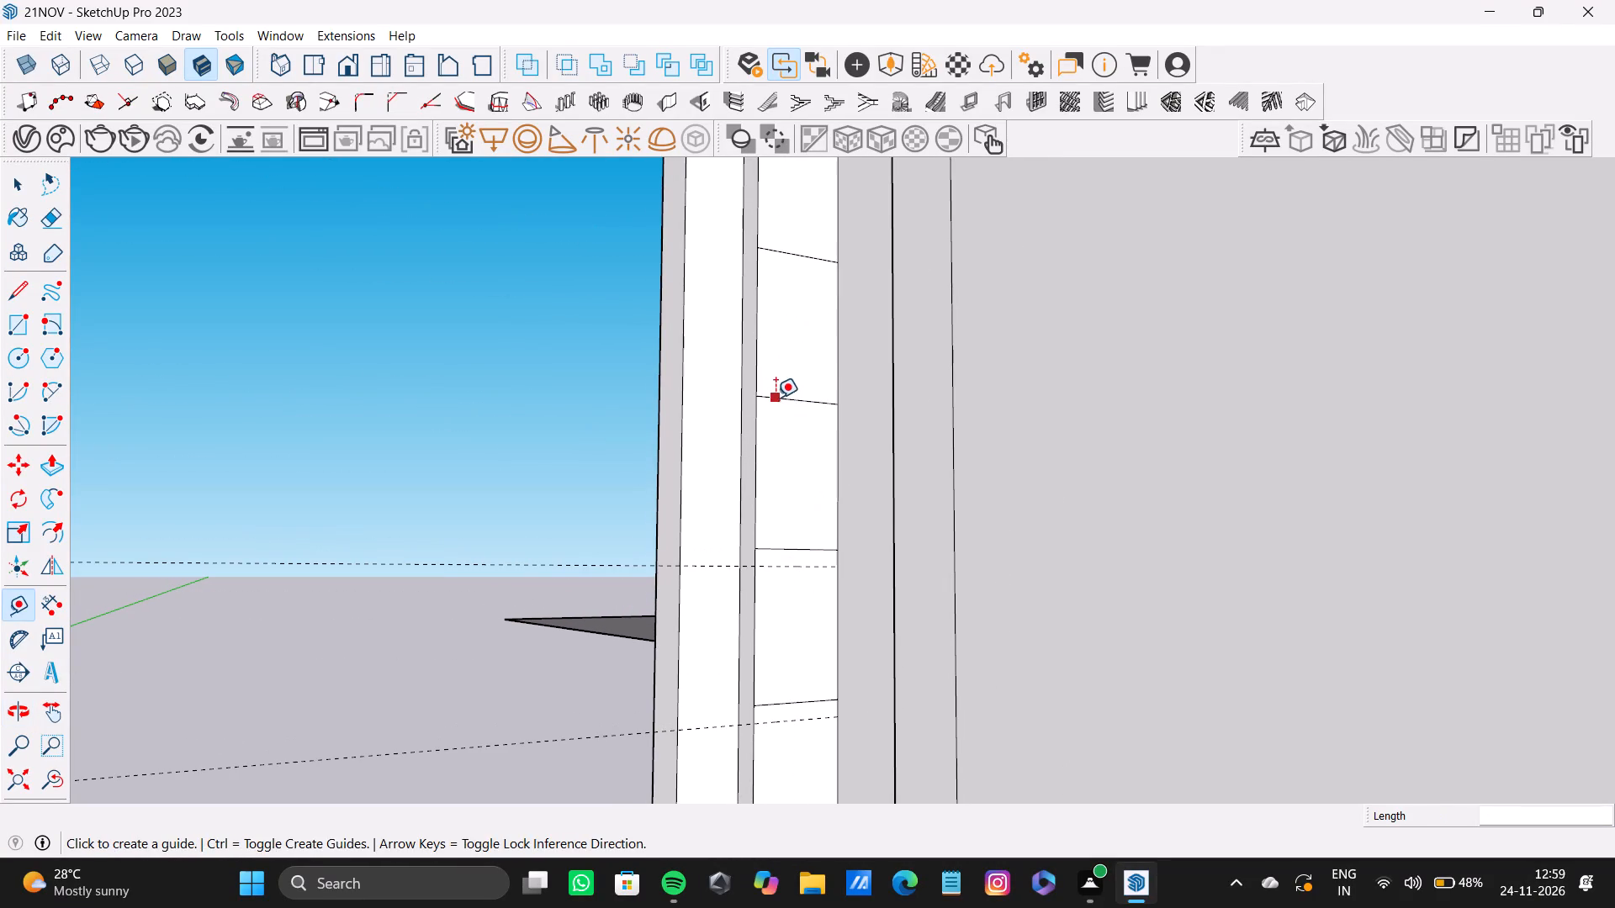
{"action": "left_click", "coordinate": [776, 399]}
{"action": "key", "text": "1"}
{"action": "key", "text": "shift+quotedbl"}
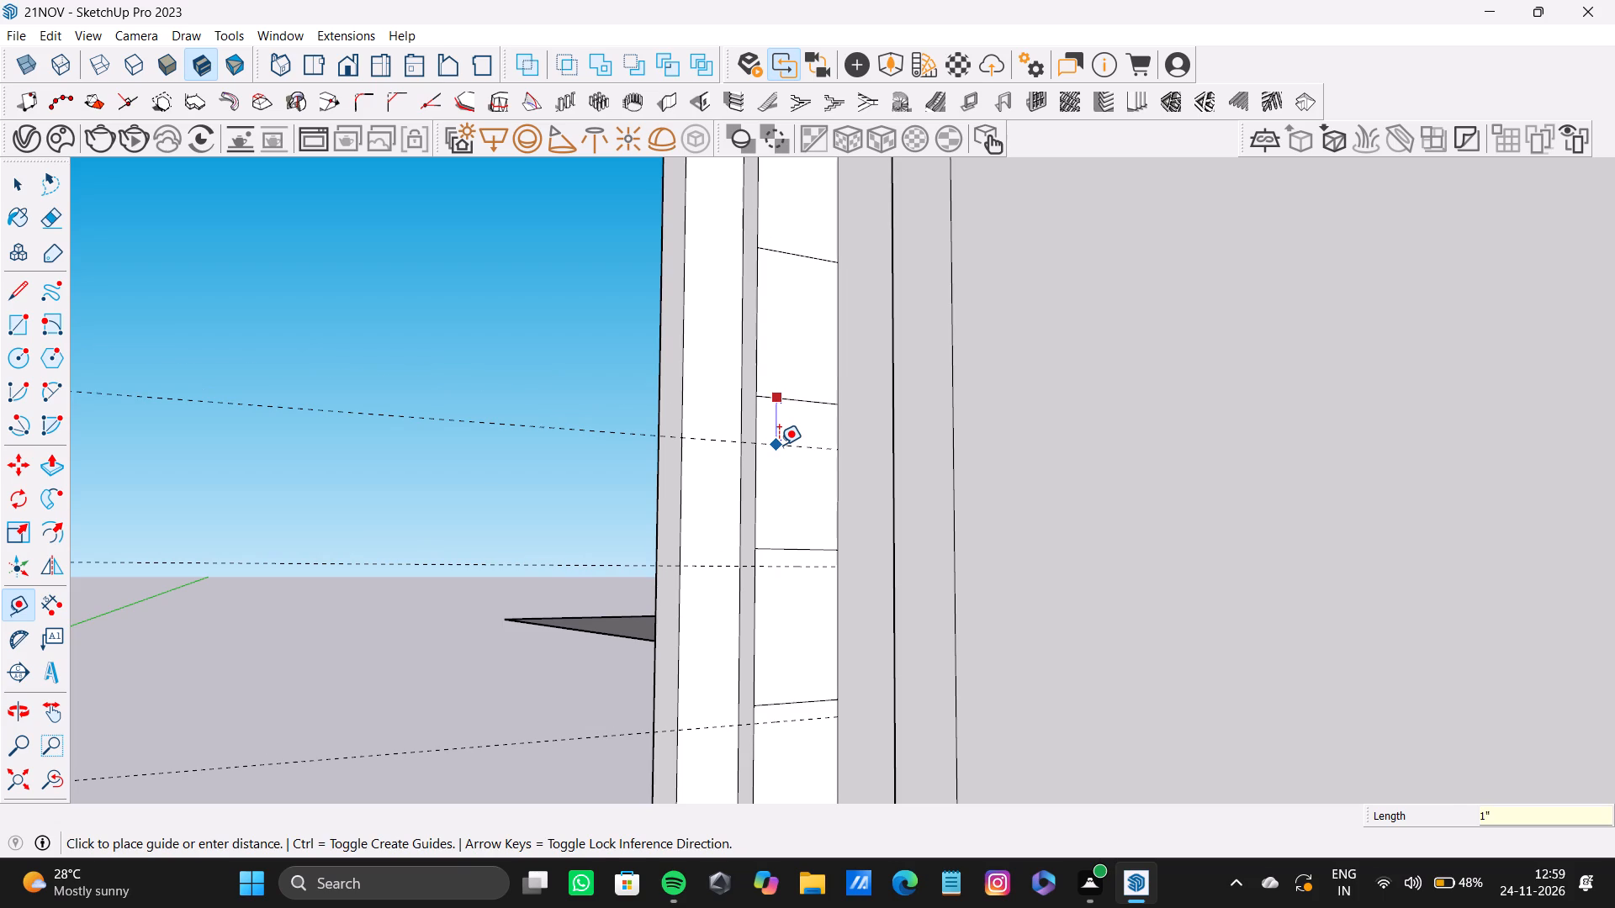
{"action": "key", "text": "Return"}
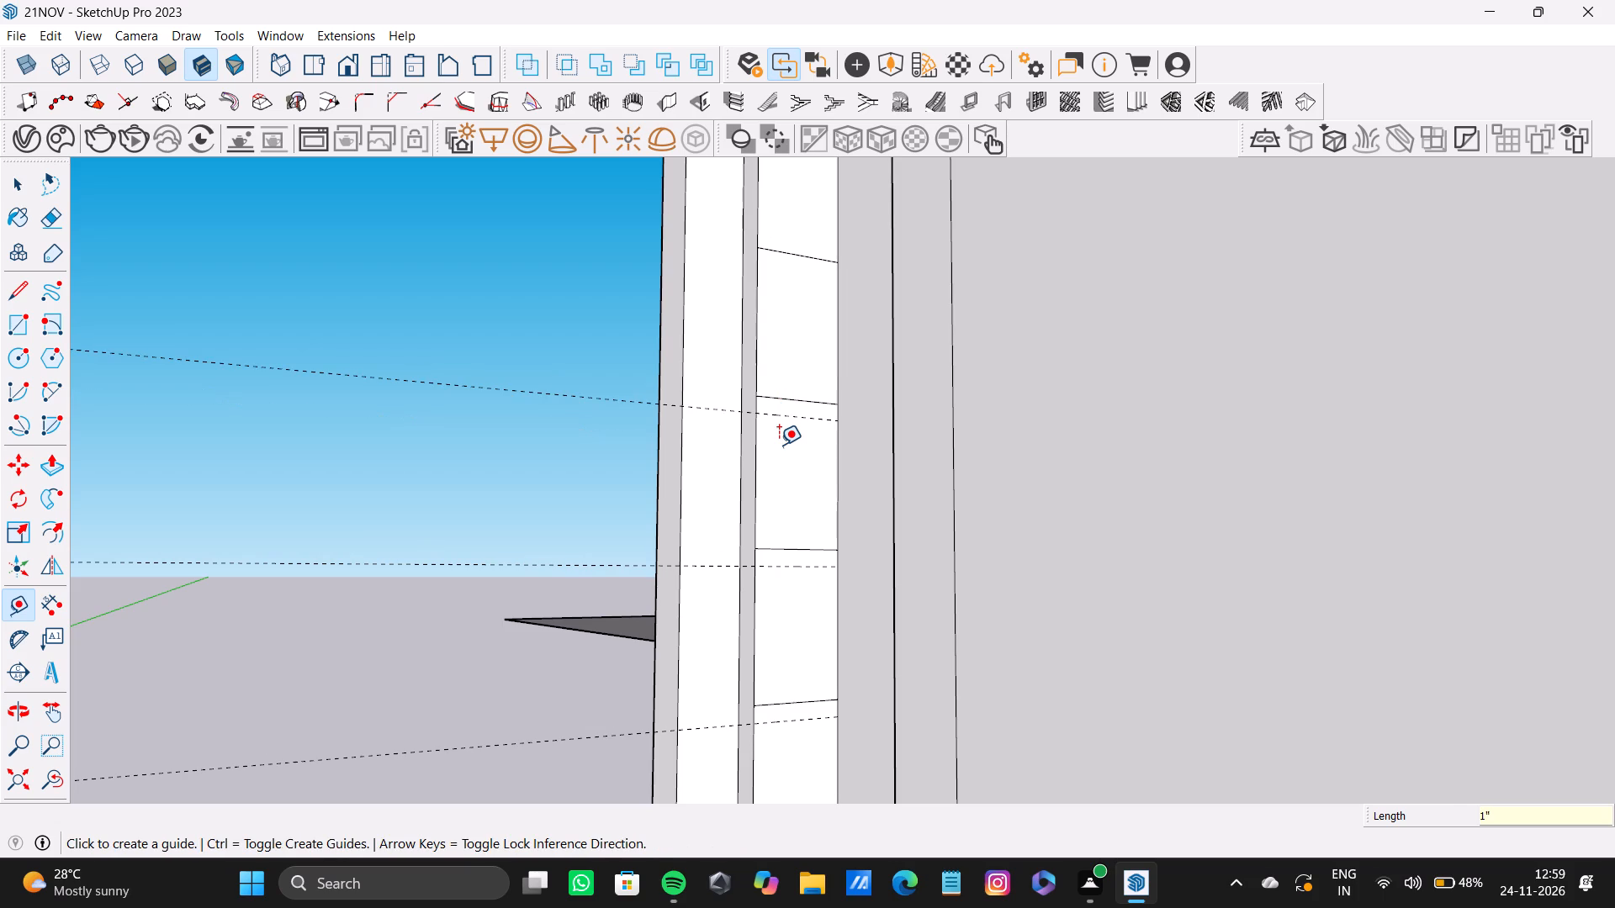
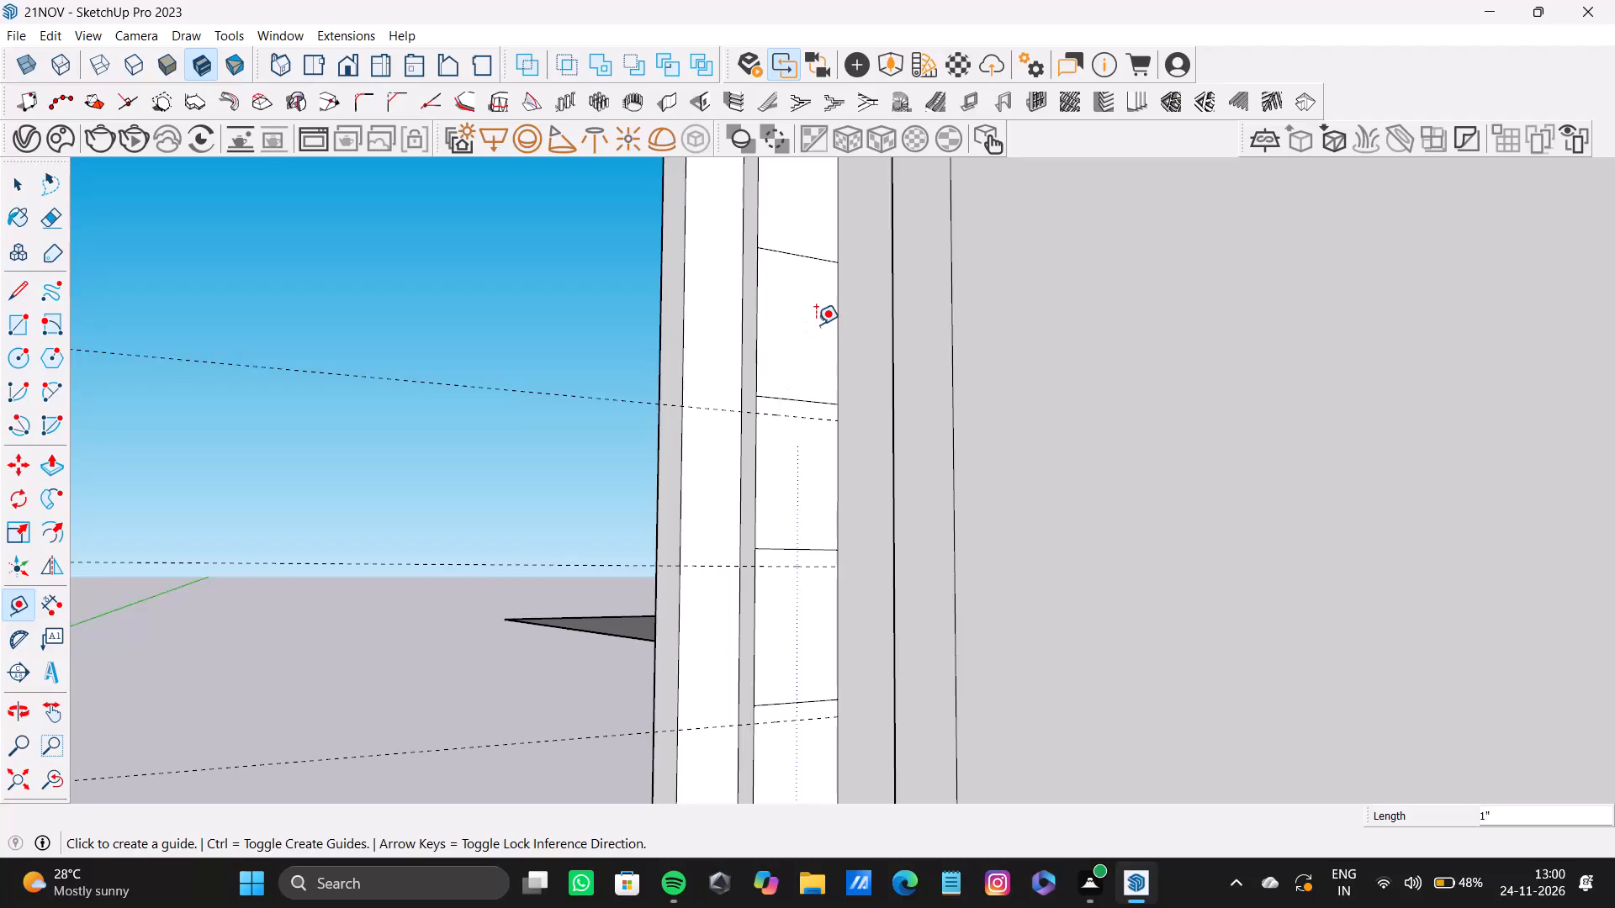
Place construction guides 1" below the fifth and sixth dividing lines from the bottom of the narrow recess.
{"action": "middle_click_drag", "start_coordinate": [816, 326], "coordinate": [781, 431]}
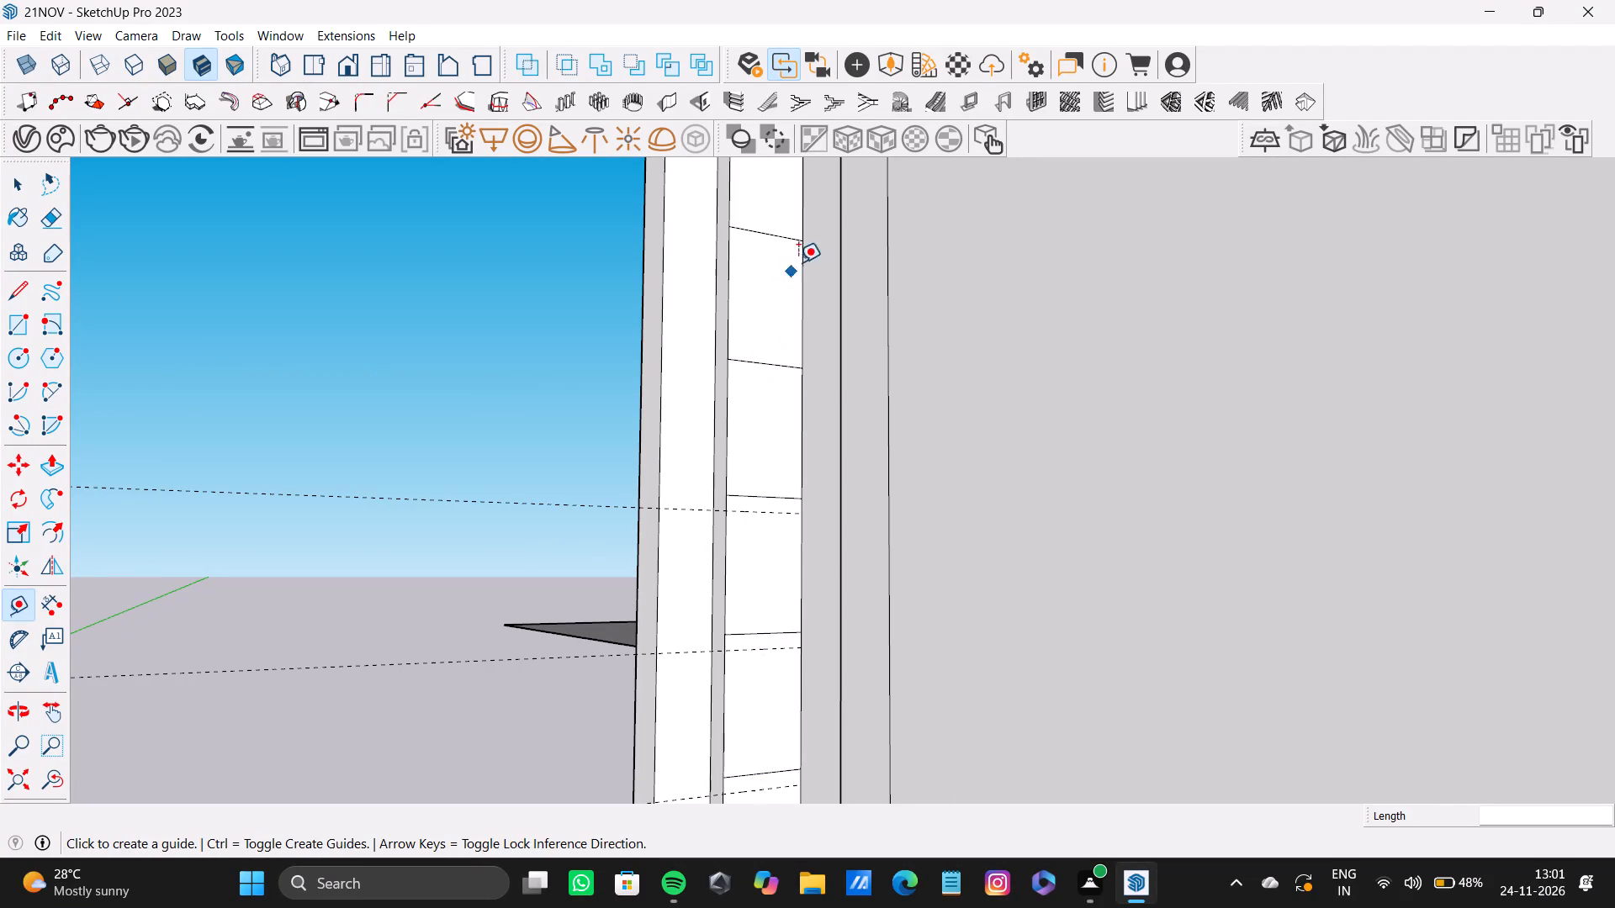
{"action": "scroll", "coordinate": [768, 350], "scroll_direction": "up", "scroll_amount": 2}
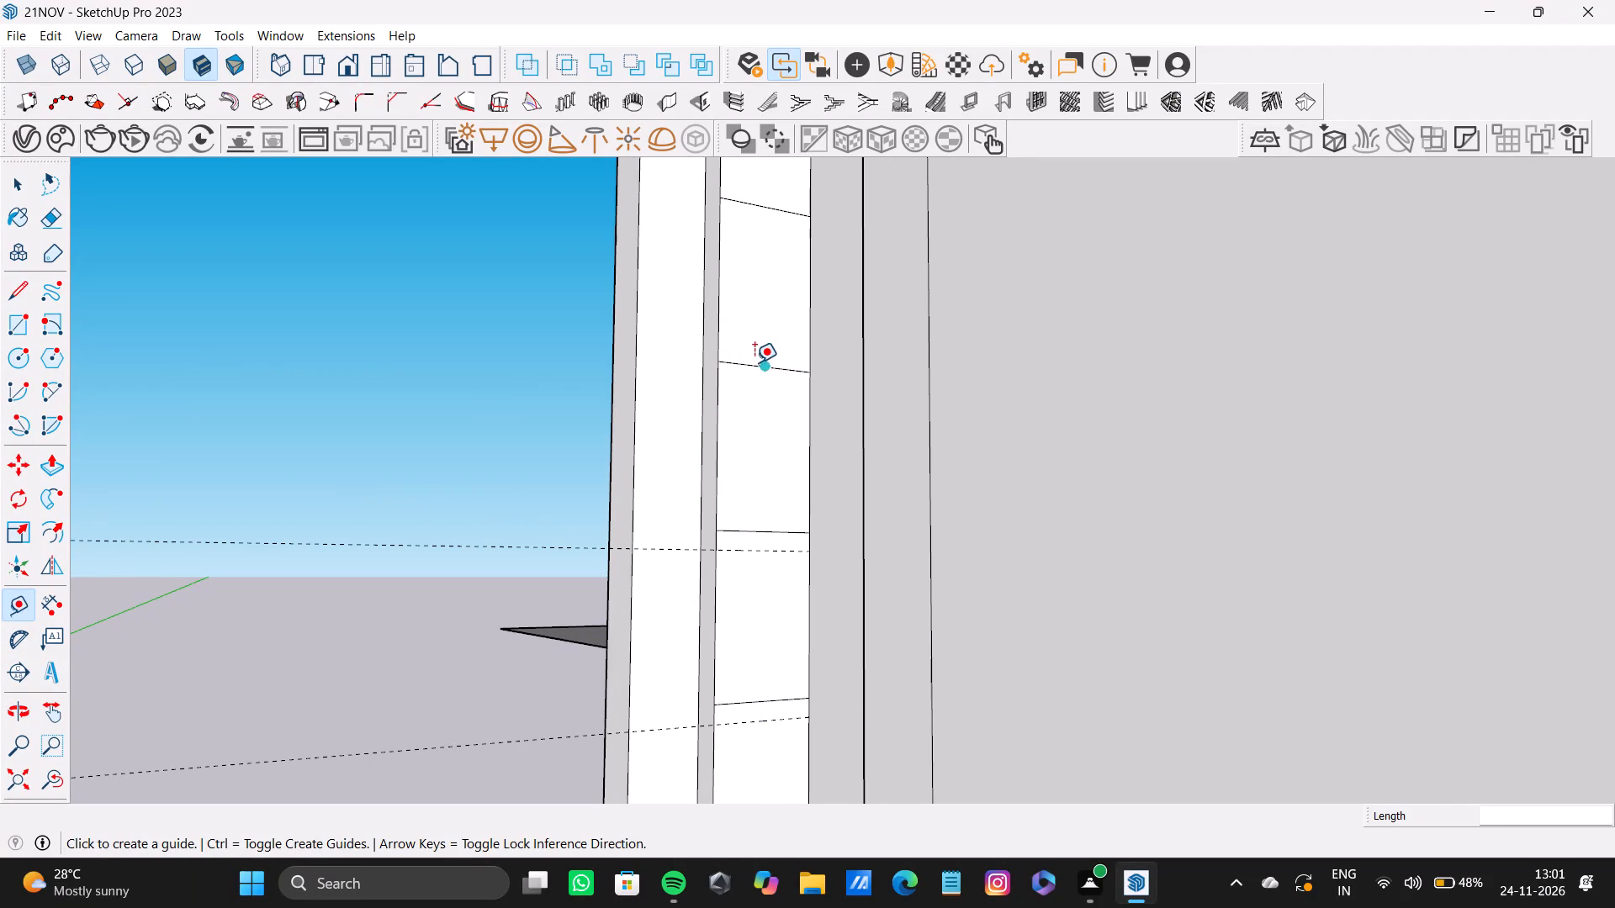
{"action": "left_click", "coordinate": [755, 362]}
{"action": "type", "text": "1\""}
{"action": "key", "text": "Return"}
{"action": "middle_click_drag", "start_coordinate": [771, 263], "coordinate": [770, 367], "text": "shift"}
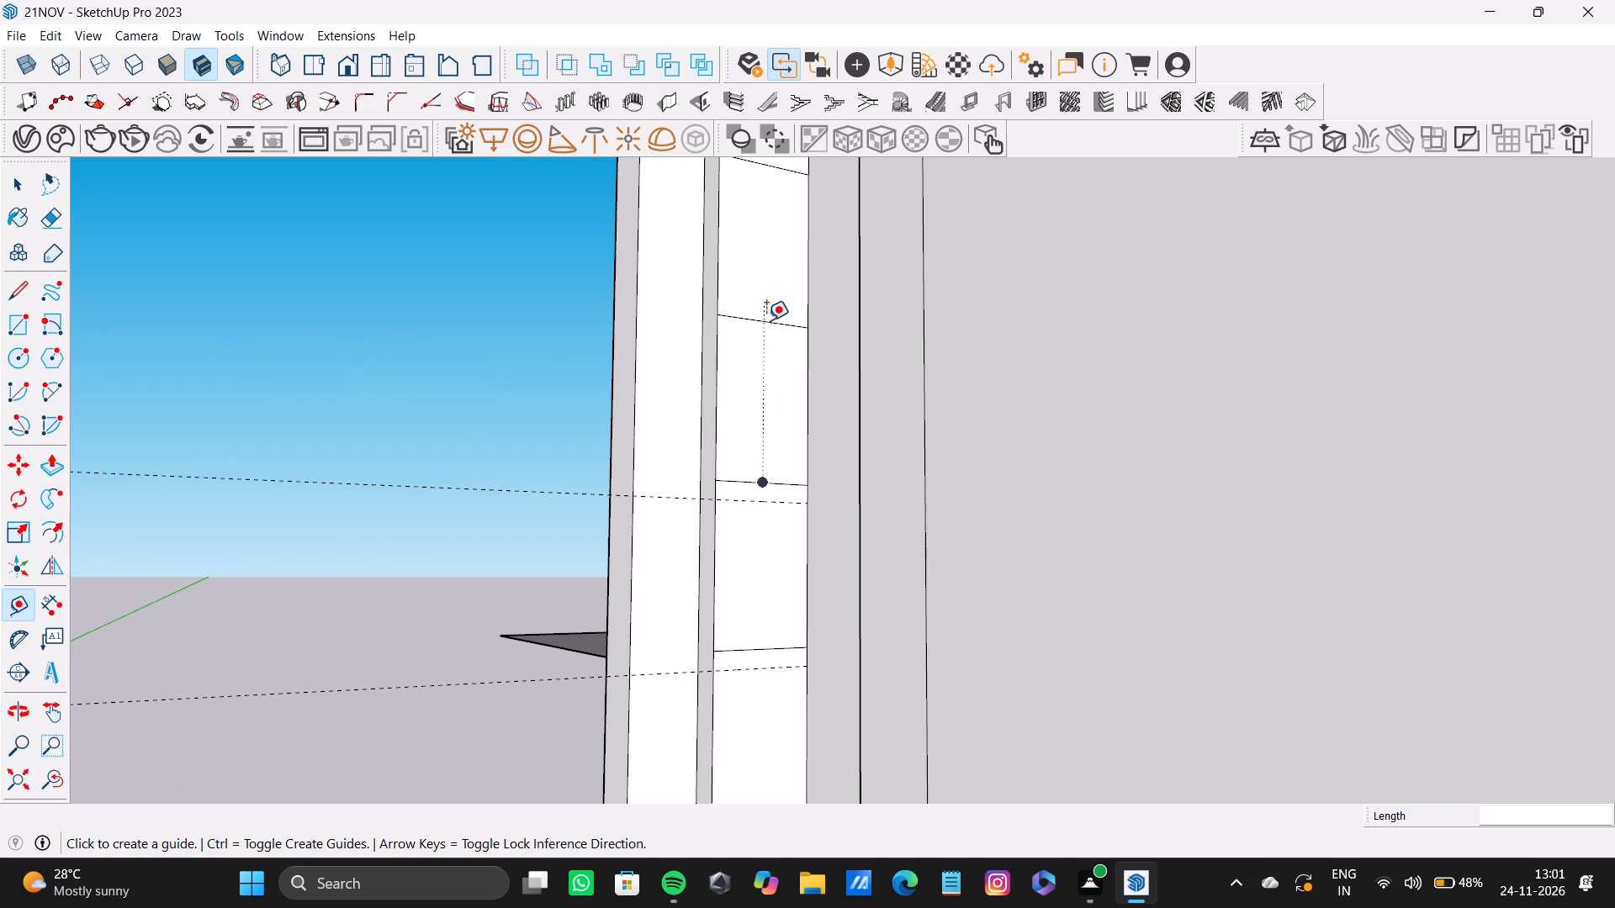
{"action": "left_click", "coordinate": [765, 317]}
{"action": "type", "text": "1\""}
{"action": "key", "text": "Return"}
Place construction guides 1" below the seventh and eighth dividing lines from the bottom of the narrow recess.
{"action": "middle_click_drag", "start_coordinate": [757, 261], "coordinate": [729, 488]}
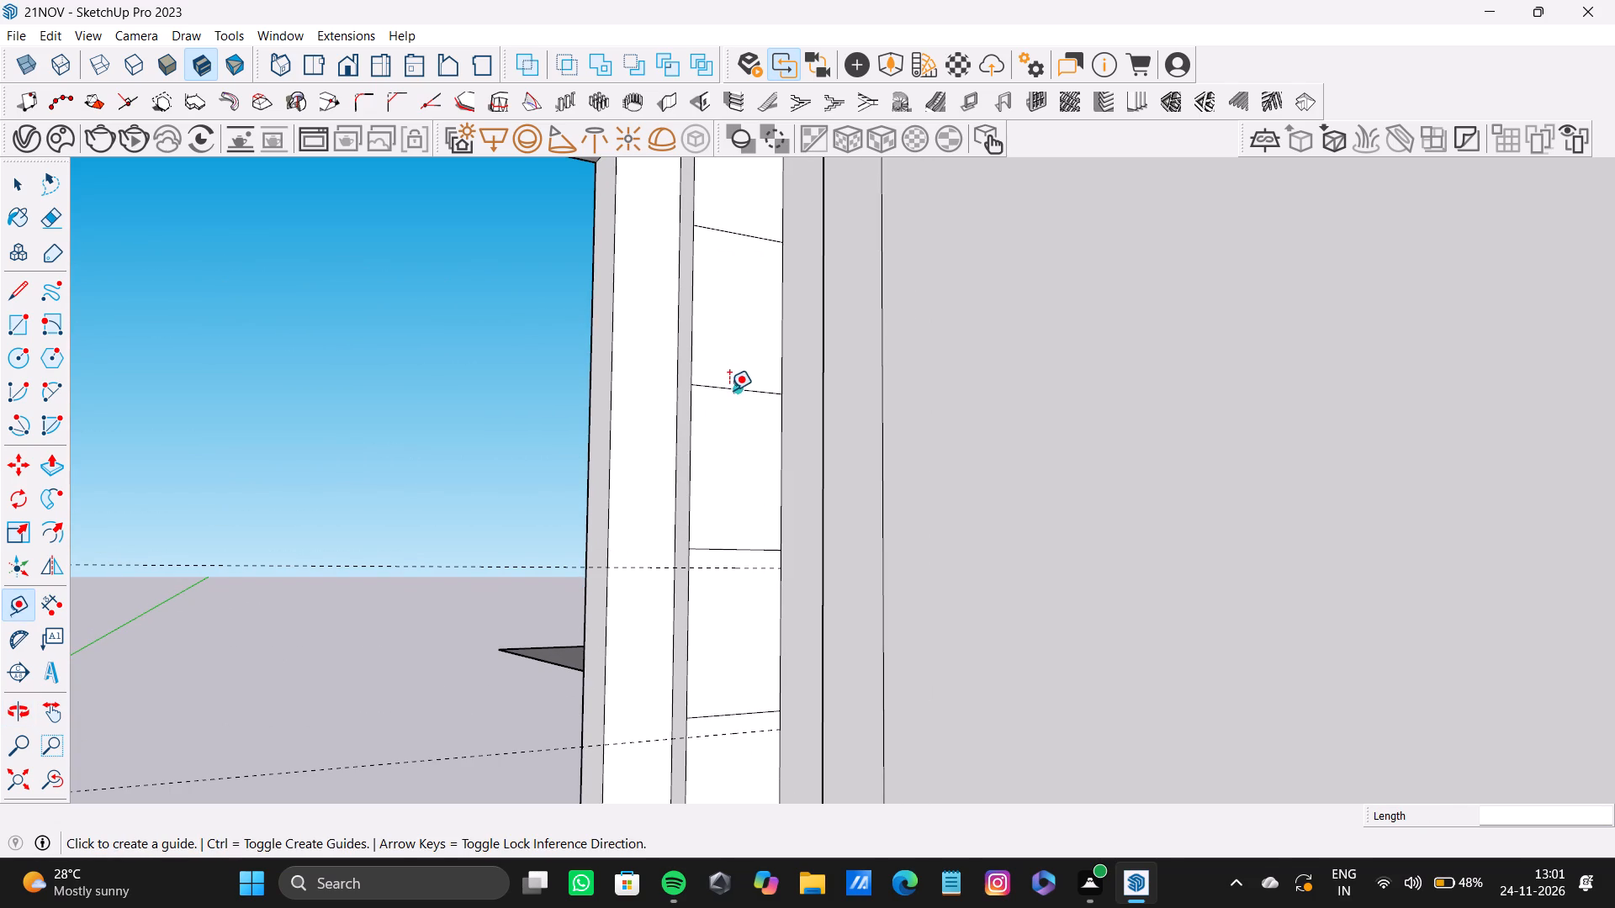
{"action": "left_click", "coordinate": [730, 390]}
{"action": "key", "text": "1"}
{"action": "key", "text": "shift+quotedbl"}
{"action": "key", "text": "Return"}
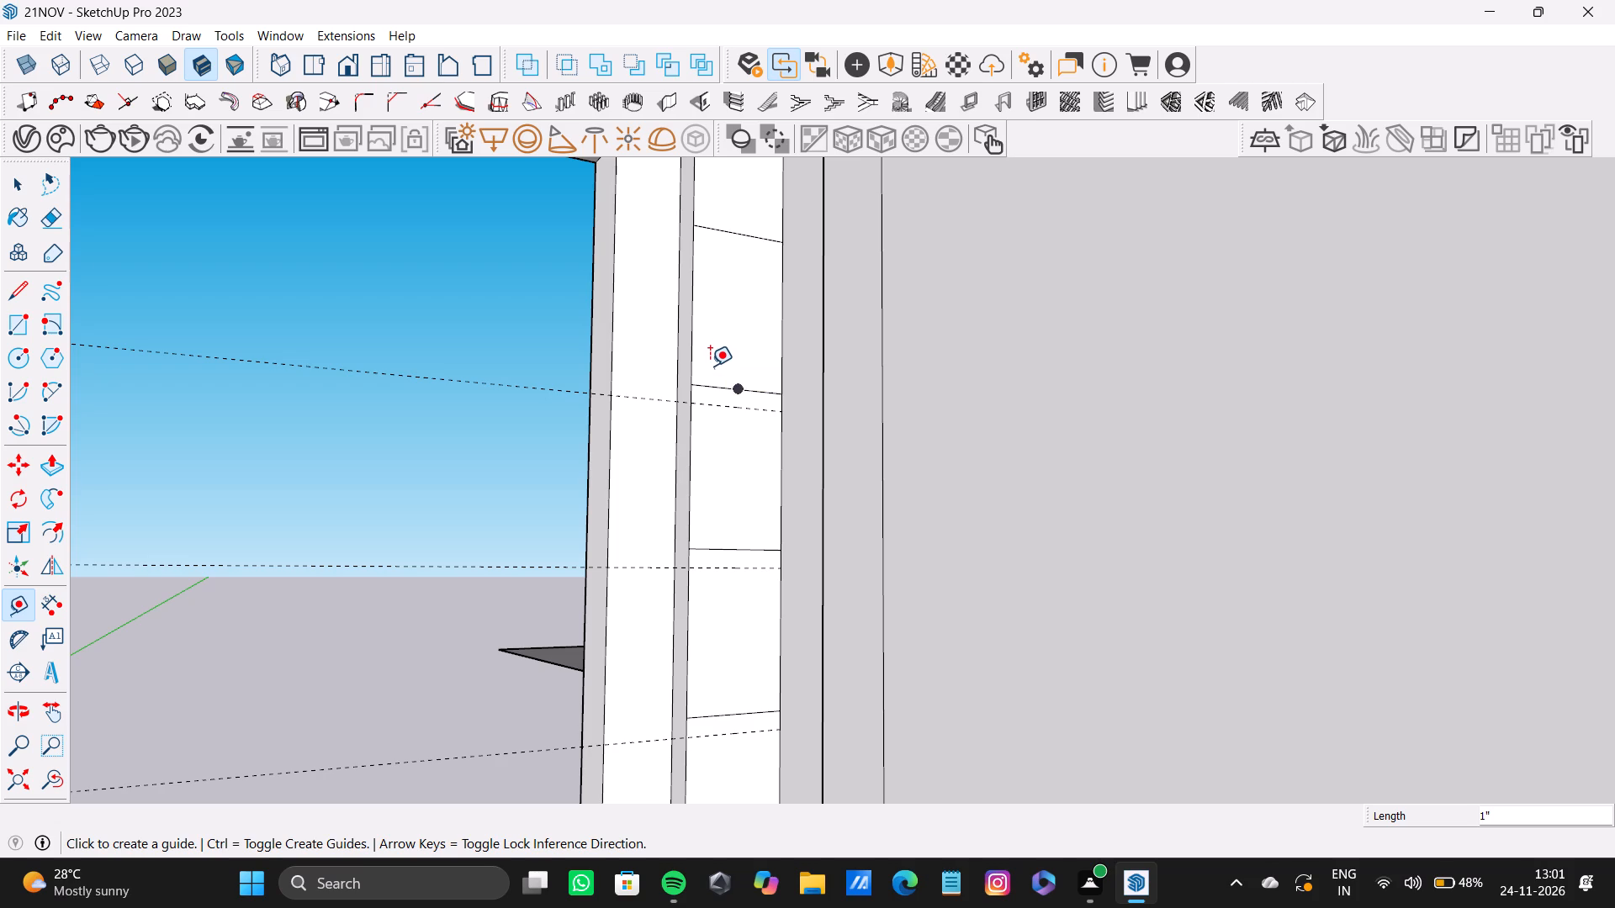
{"action": "scroll", "coordinate": [711, 349], "scroll_direction": "down", "scroll_amount": 4}
{"action": "middle_click_drag", "start_coordinate": [727, 330], "coordinate": [695, 500], "text": "shift"}
{"action": "scroll", "coordinate": [693, 451], "scroll_direction": "up", "scroll_amount": 6}
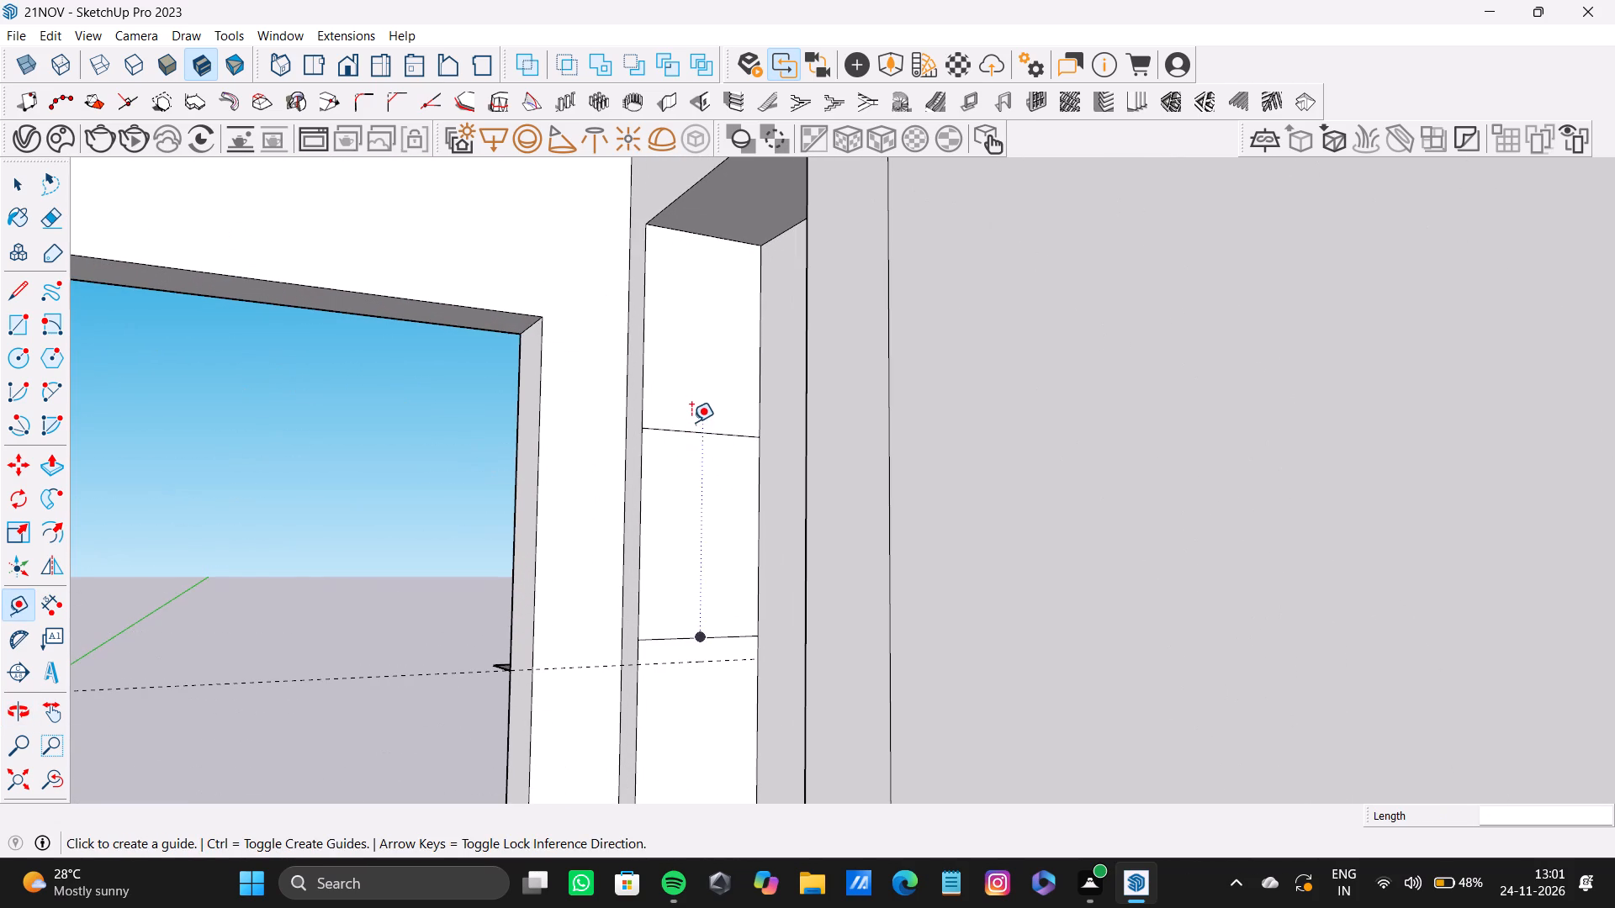
{"action": "left_click", "coordinate": [691, 430]}
{"action": "type", "text": "1\""}
{"action": "key", "text": "Return"}
Draw 5 1/2" lines along the top two guides, from edge to edge of the narrow recess's side face.
{"action": "key", "text": "l"}
{"action": "scroll", "coordinate": [669, 425], "scroll_direction": "up", "scroll_amount": 3}
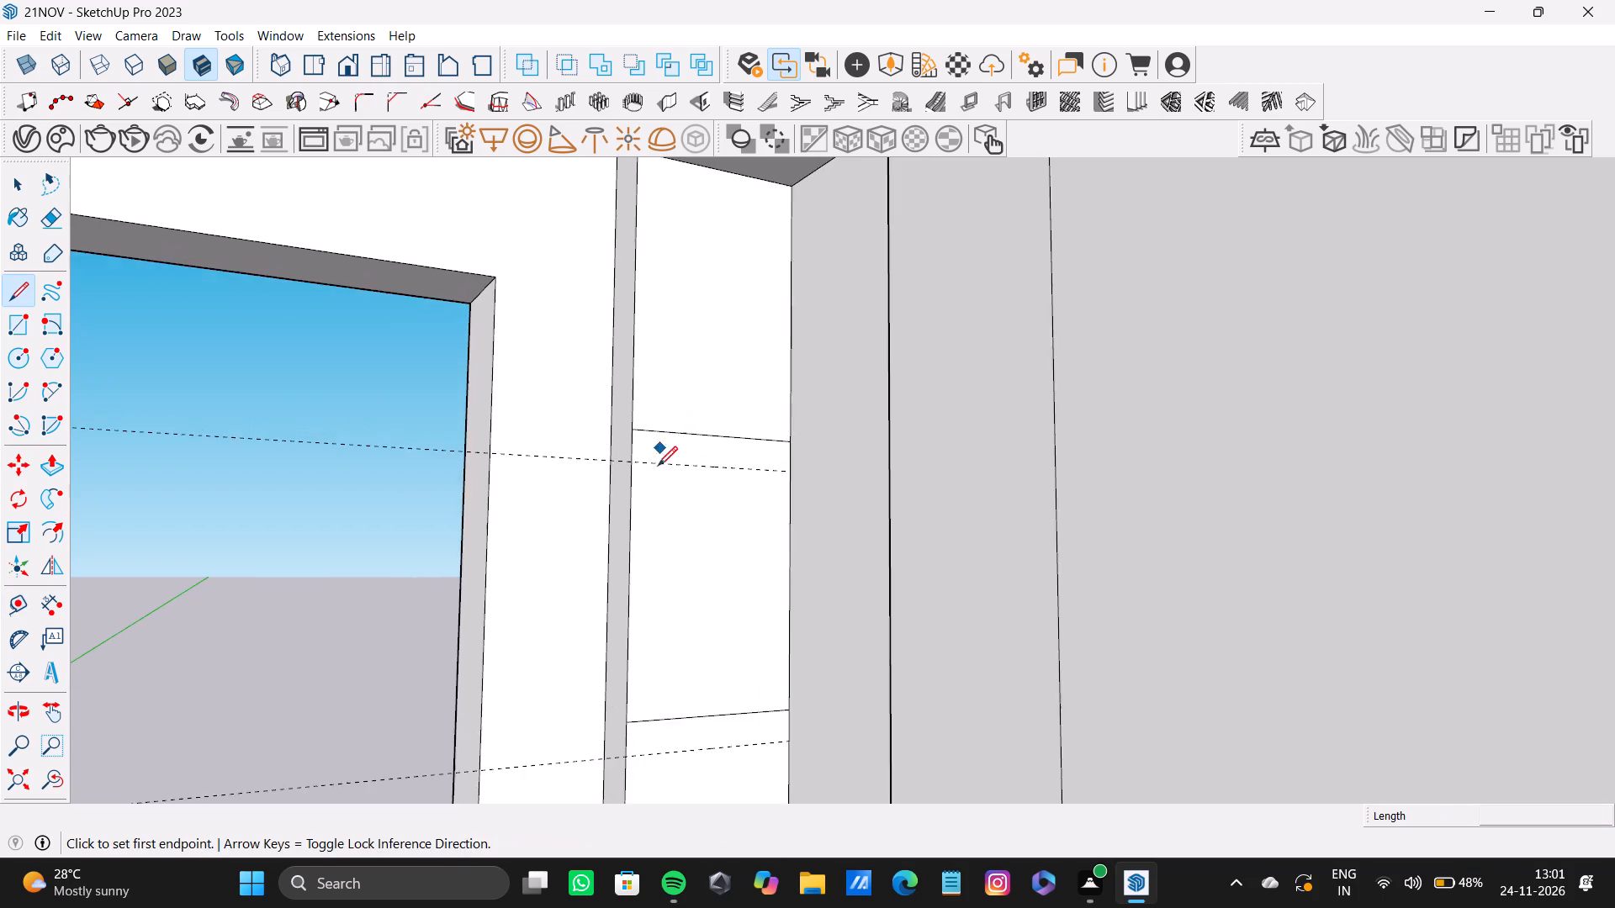
{"action": "scroll", "coordinate": [658, 466], "scroll_direction": "up", "scroll_amount": 7}
{"action": "left_click", "coordinate": [624, 457]}
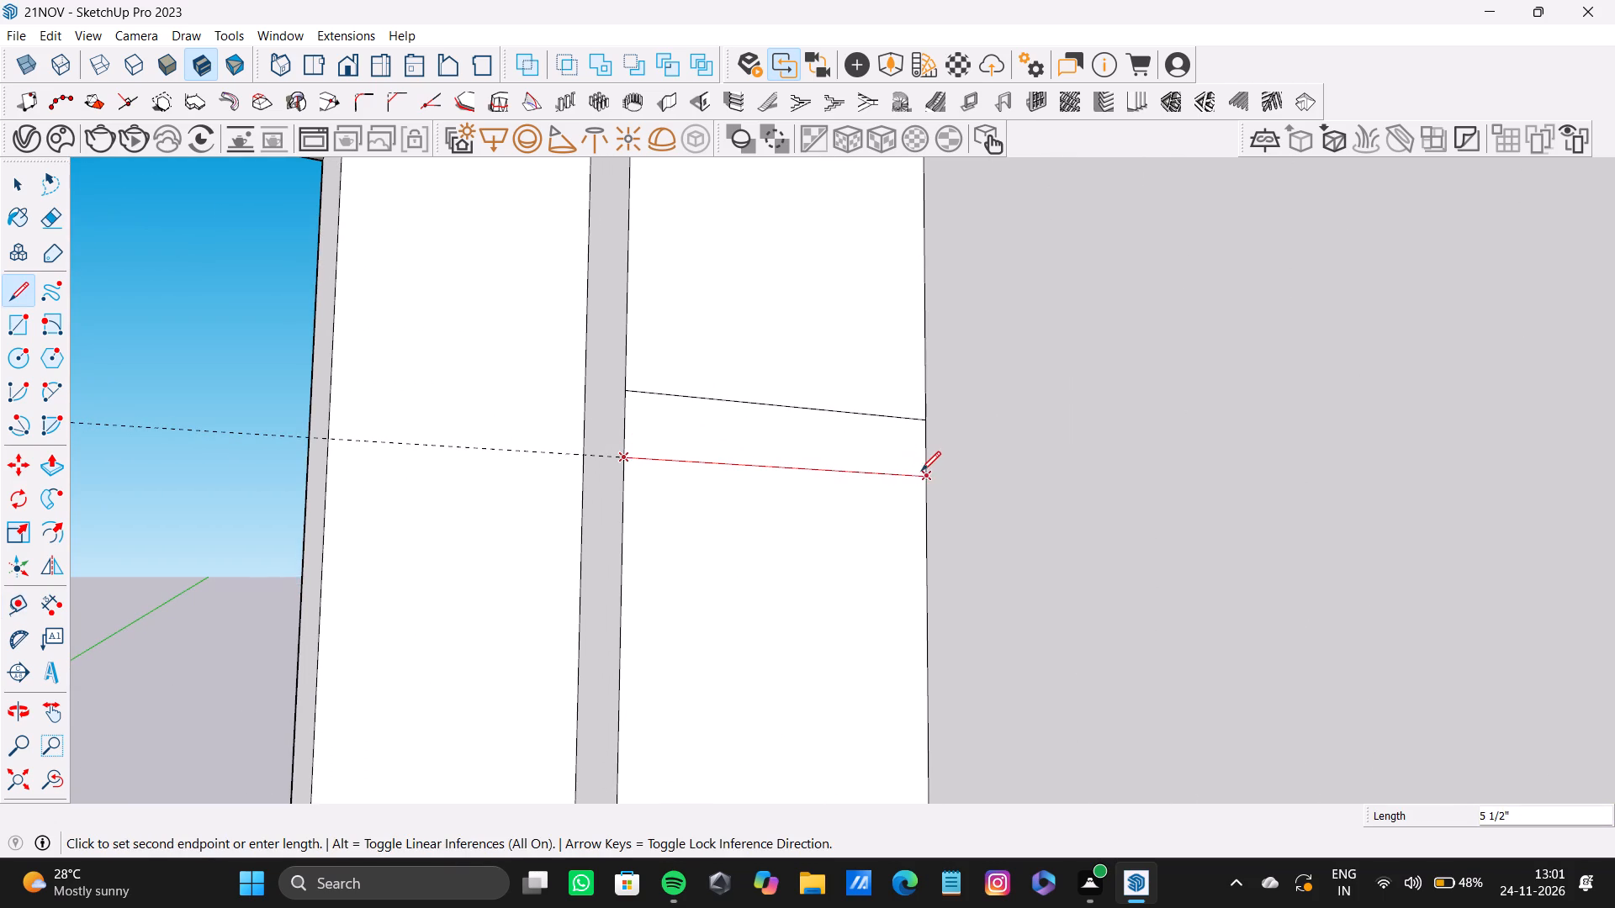
{"action": "left_click", "coordinate": [924, 471]}
{"action": "scroll", "coordinate": [798, 516], "scroll_direction": "down", "scroll_amount": 8}
{"action": "middle_click_drag", "start_coordinate": [809, 562], "coordinate": [760, 346]}
{"action": "scroll", "coordinate": [663, 603], "scroll_direction": "up", "scroll_amount": 3}
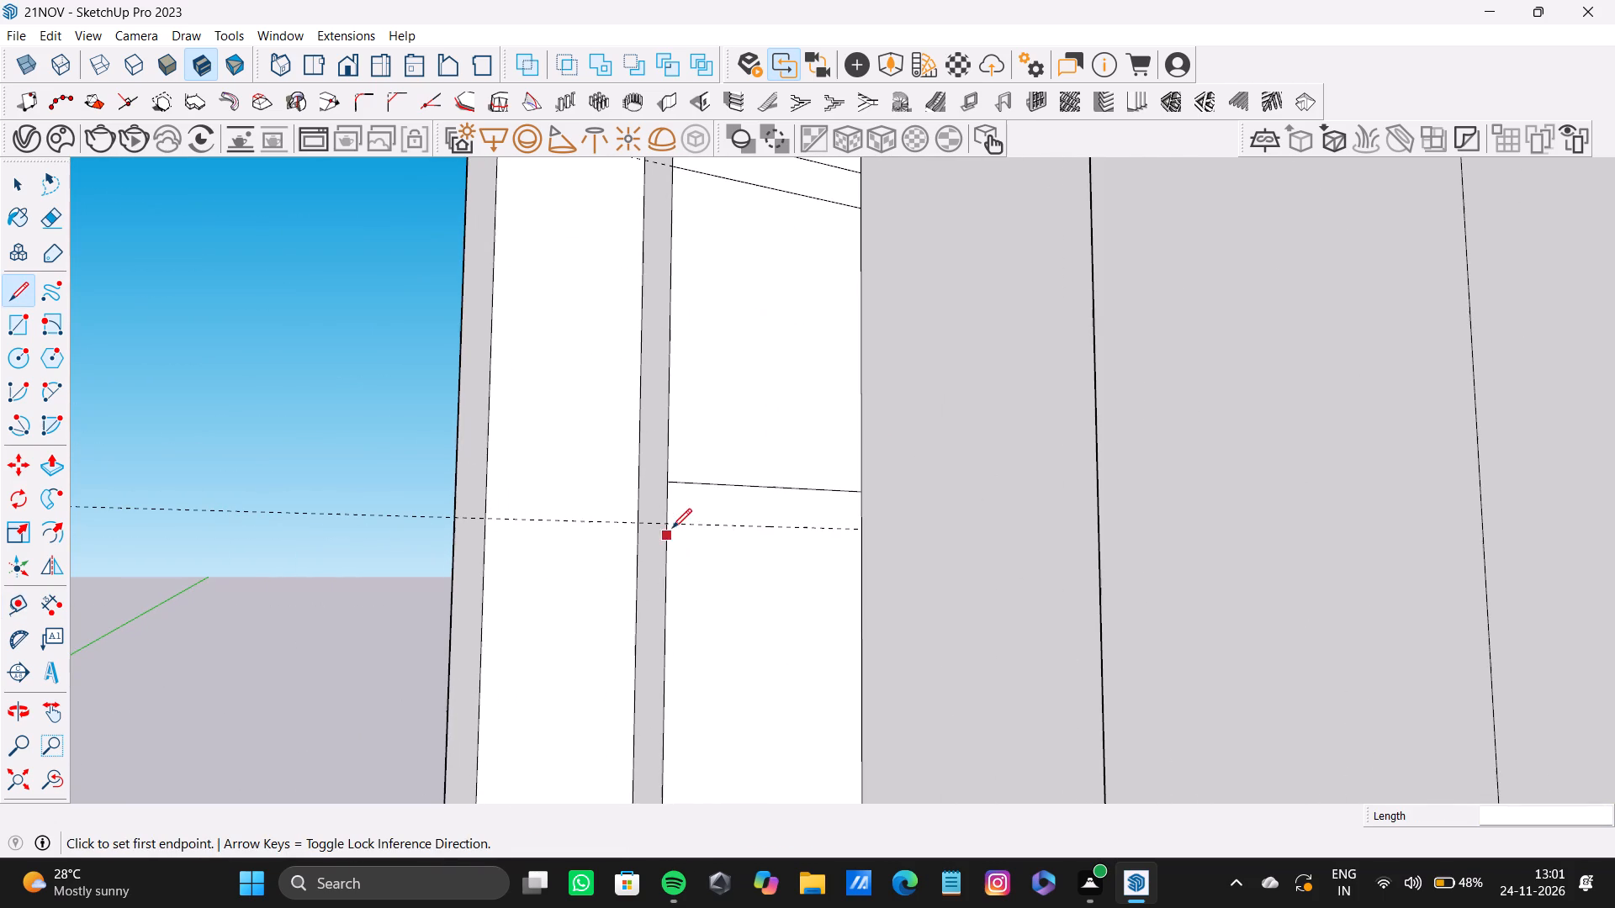
{"action": "left_click", "coordinate": [670, 522]}
{"action": "left_click", "coordinate": [861, 522]}
Draw edge-to-edge lines along the guides below the sixth and fifth dividing lines from the bottom of the recess.
{"action": "scroll", "coordinate": [818, 548], "scroll_direction": "down", "scroll_amount": 3}
{"action": "middle_click_drag", "start_coordinate": [819, 582], "coordinate": [736, 381], "text": "shift"}
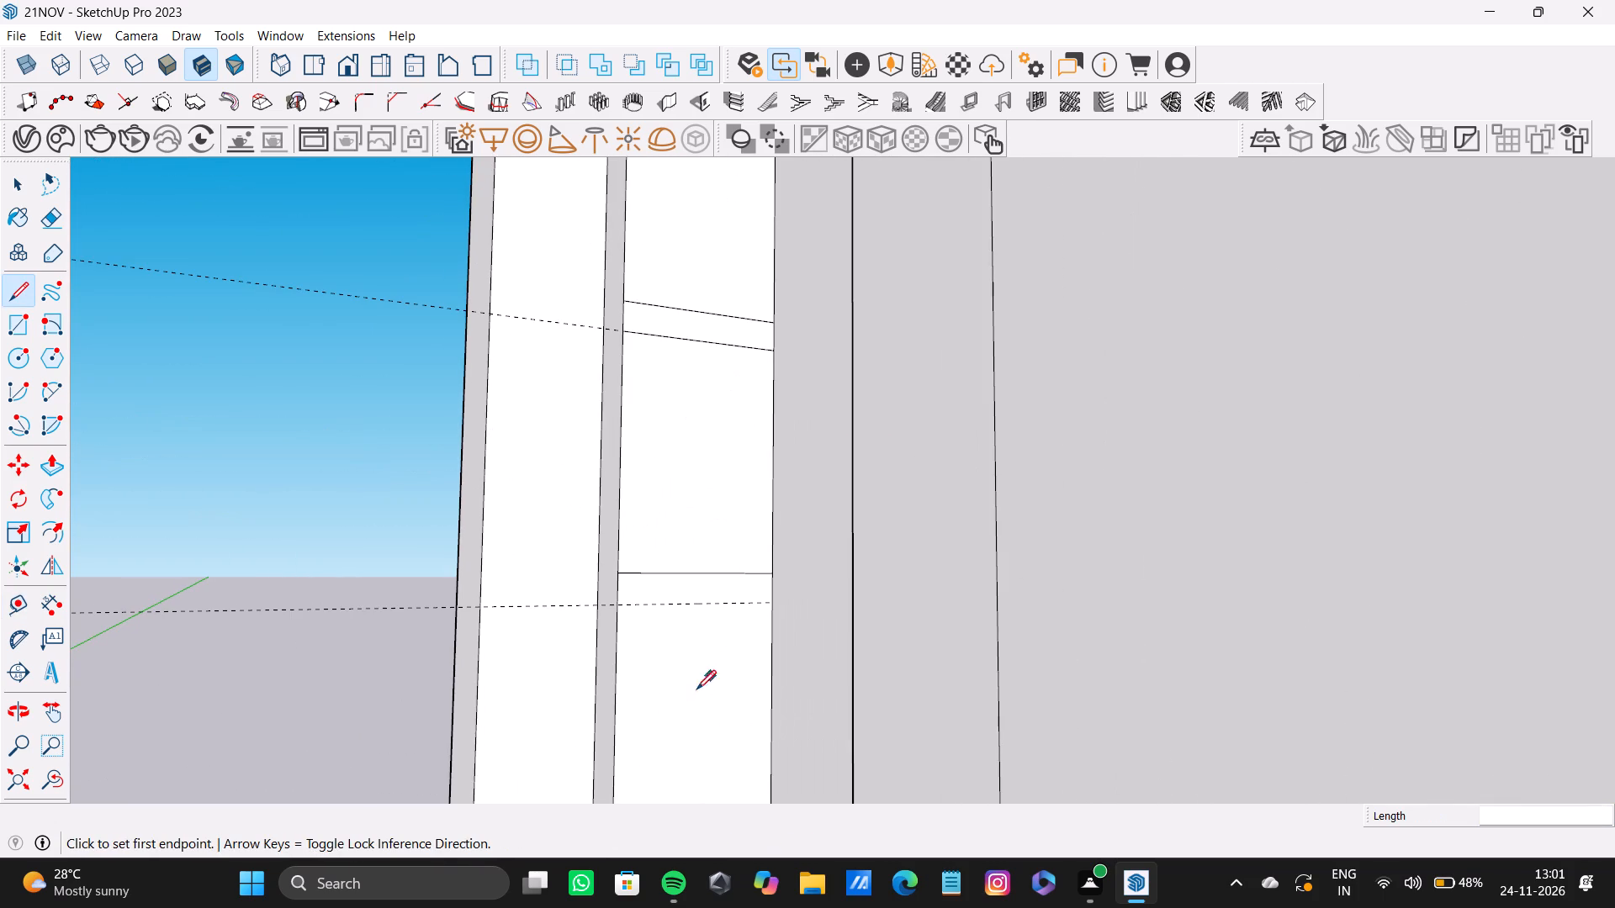
{"action": "left_click", "coordinate": [618, 604]}
{"action": "left_click", "coordinate": [779, 593]}
{"action": "scroll", "coordinate": [688, 594], "scroll_direction": "down", "scroll_amount": 3}
{"action": "middle_click", "coordinate": [625, 274], "text": "shift"}
{"action": "middle_click_drag", "start_coordinate": [622, 272], "coordinate": [619, 255], "text": "shift"}
{"action": "middle_click_drag", "start_coordinate": [686, 608], "coordinate": [642, 378]}
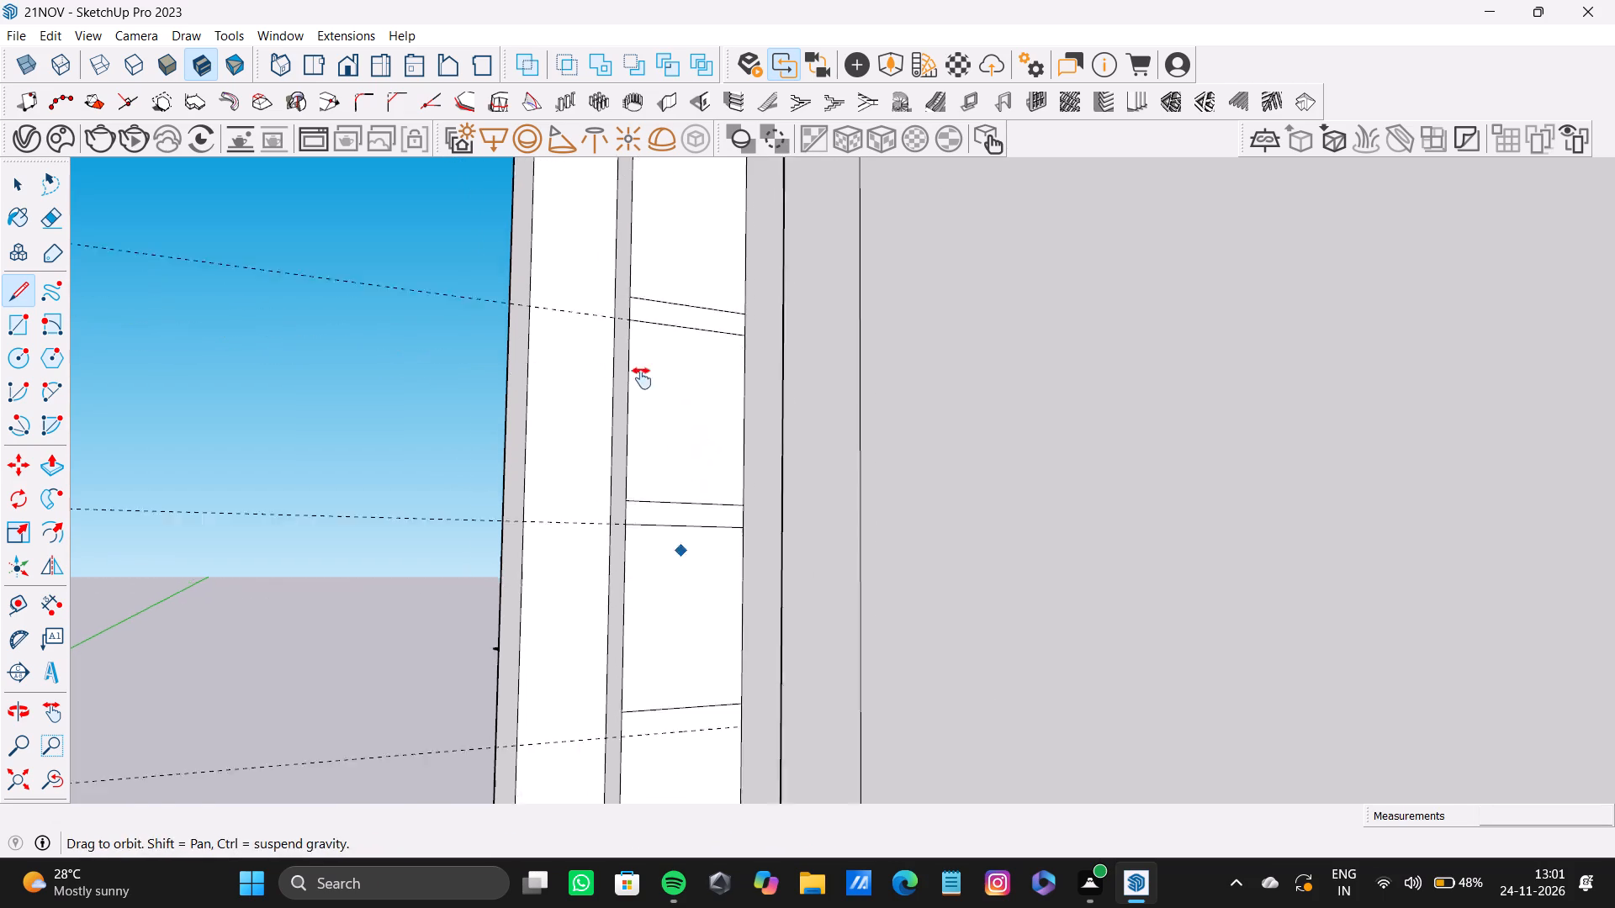
{"action": "middle_click_drag", "start_coordinate": [642, 378], "coordinate": [642, 367]}
{"action": "scroll", "coordinate": [620, 532], "scroll_direction": "up", "scroll_amount": 4}
{"action": "left_click", "coordinate": [564, 547]}
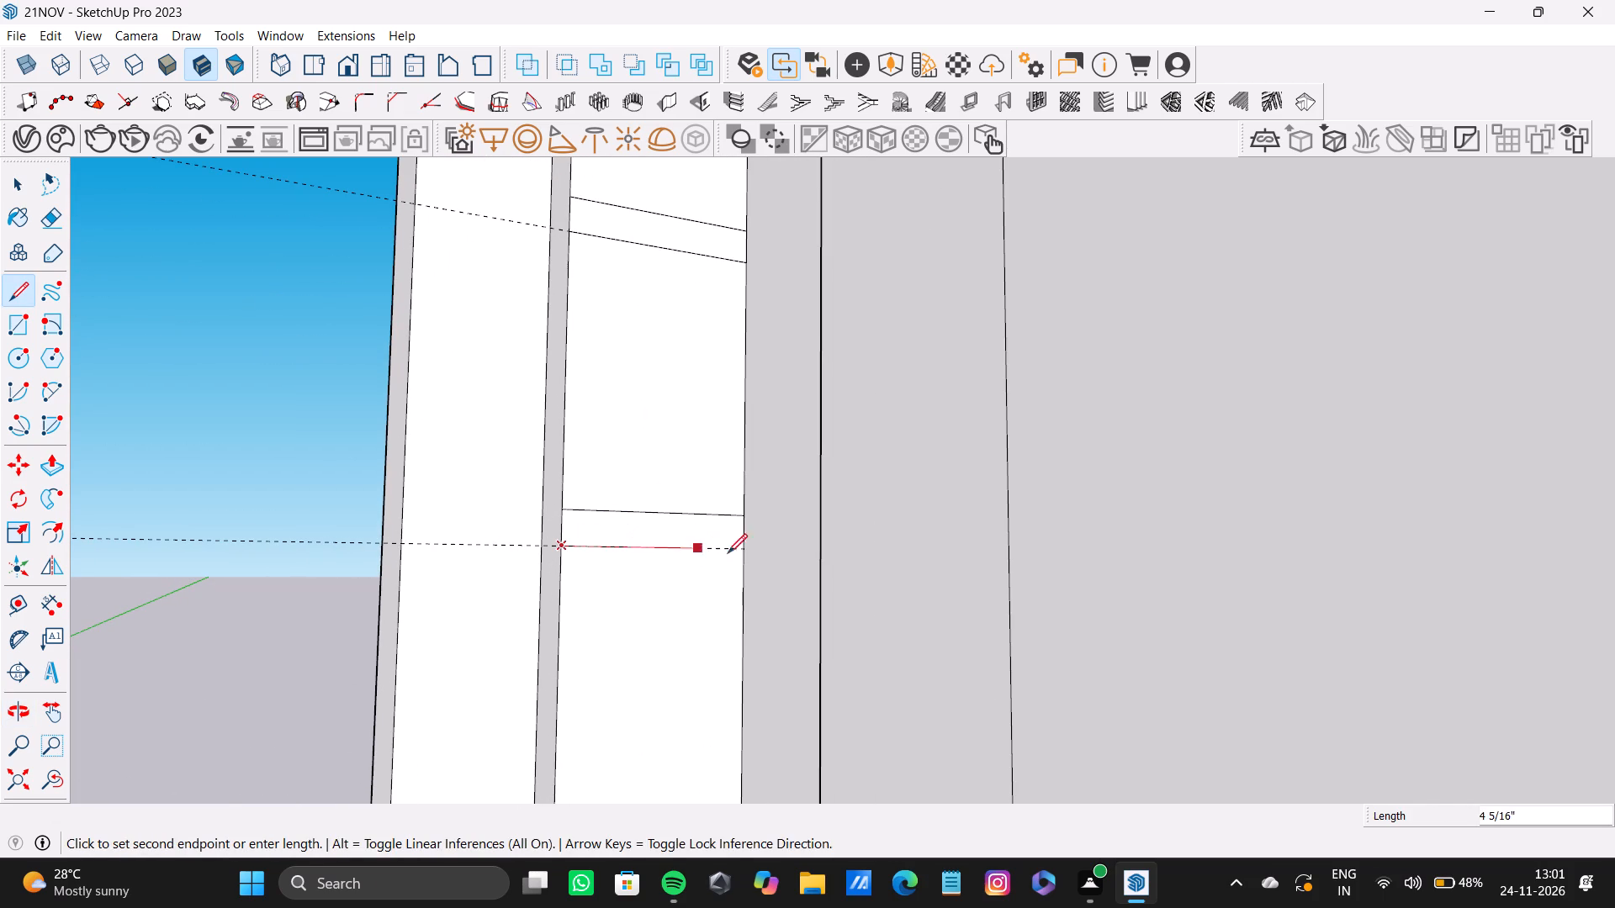
{"action": "left_click", "coordinate": [744, 549]}
Draw edge-to-edge lines along the guides below the fourth and third dividing lines from the bottom of the recess.
{"action": "scroll", "coordinate": [713, 555], "scroll_direction": "down", "scroll_amount": 3}
{"action": "middle_click_drag", "start_coordinate": [709, 562], "coordinate": [646, 232], "text": "shift"}
{"action": "scroll", "coordinate": [536, 431], "scroll_direction": "up", "scroll_amount": 1}
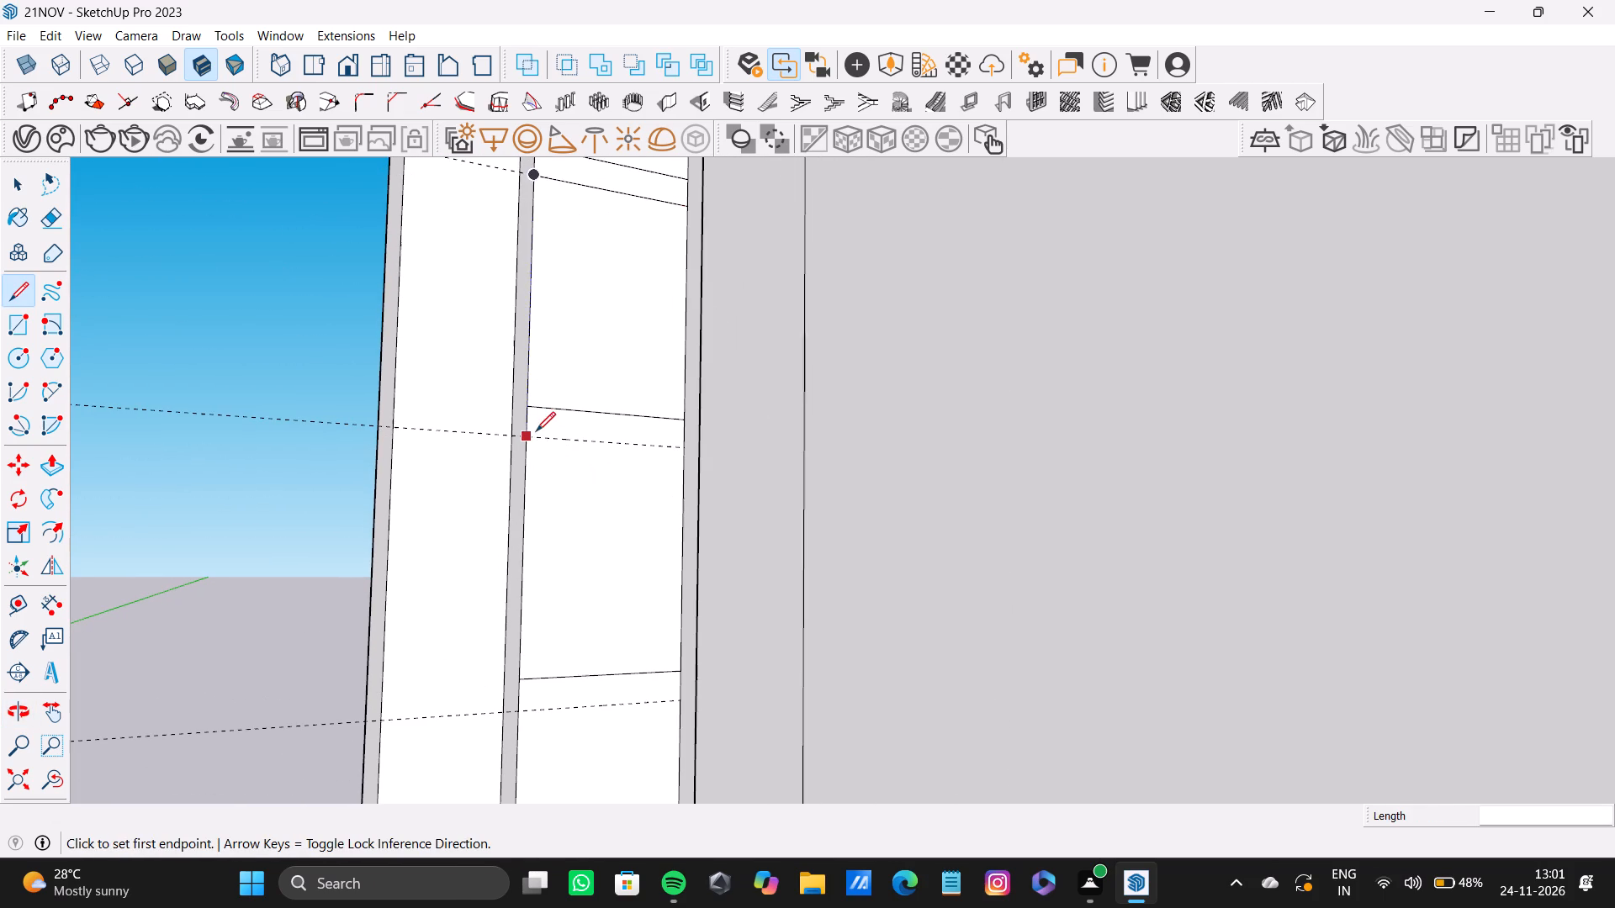
{"action": "left_click", "coordinate": [530, 435]}
{"action": "left_click", "coordinate": [689, 447]}
{"action": "scroll", "coordinate": [631, 451], "scroll_direction": "down", "scroll_amount": 2}
{"action": "middle_click_drag", "start_coordinate": [630, 452], "coordinate": [640, 436], "text": "shift"}
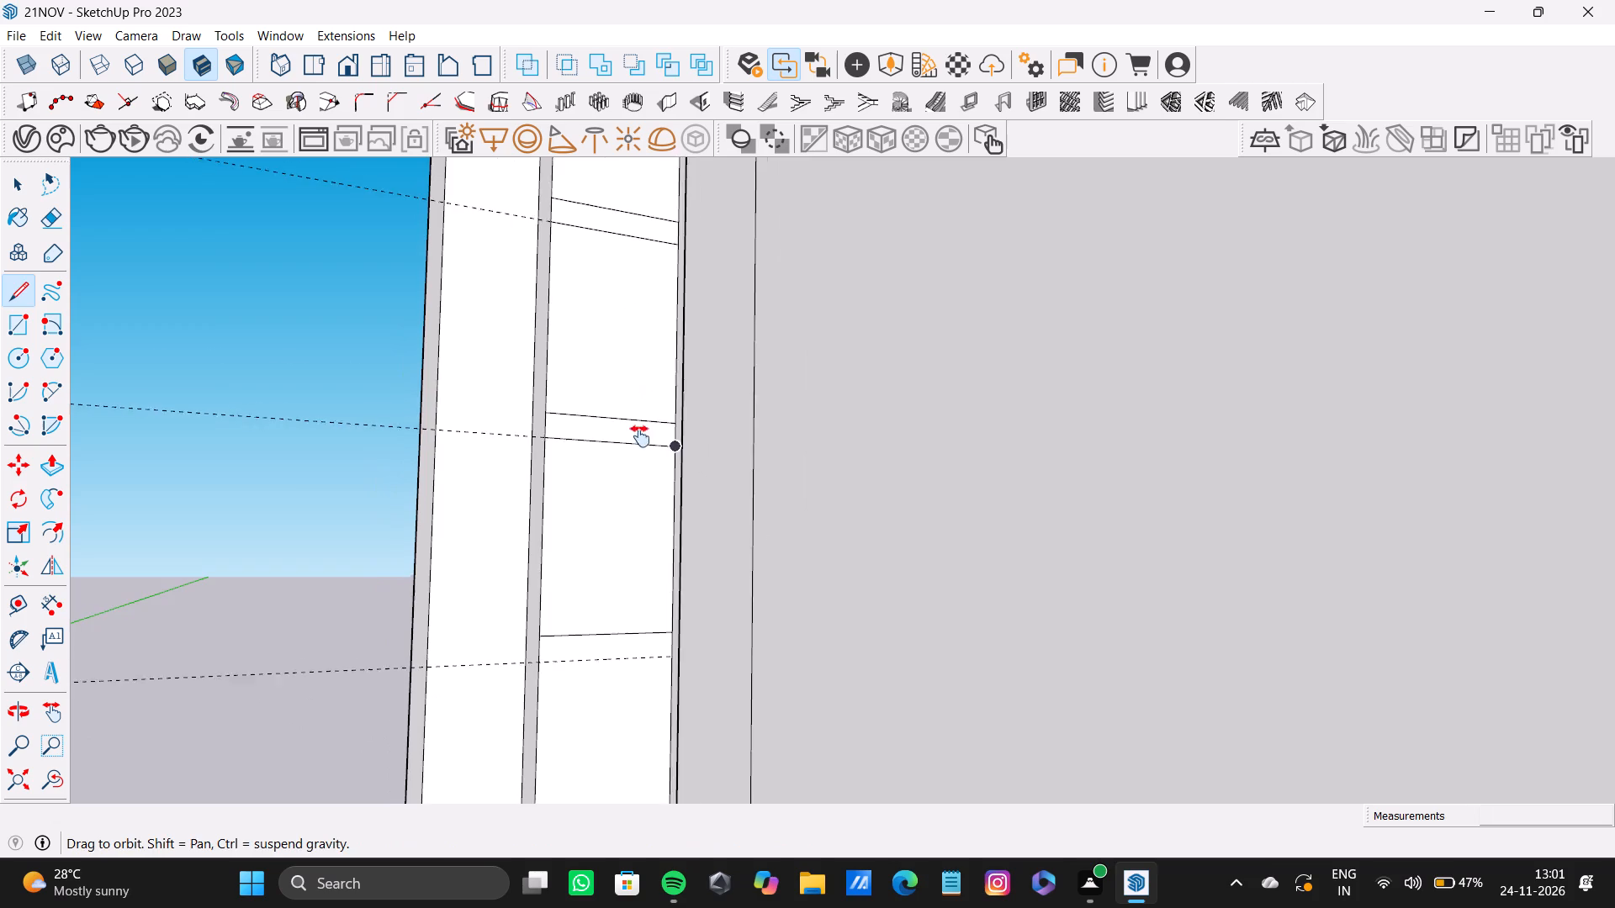
{"action": "middle_click_drag", "start_coordinate": [640, 436], "coordinate": [644, 282], "text": "shift"}
{"action": "middle_click_drag", "start_coordinate": [629, 438], "coordinate": [675, 435]}
{"action": "middle_click", "coordinate": [675, 435]}
{"action": "middle_click_drag", "start_coordinate": [675, 435], "coordinate": [668, 462]}
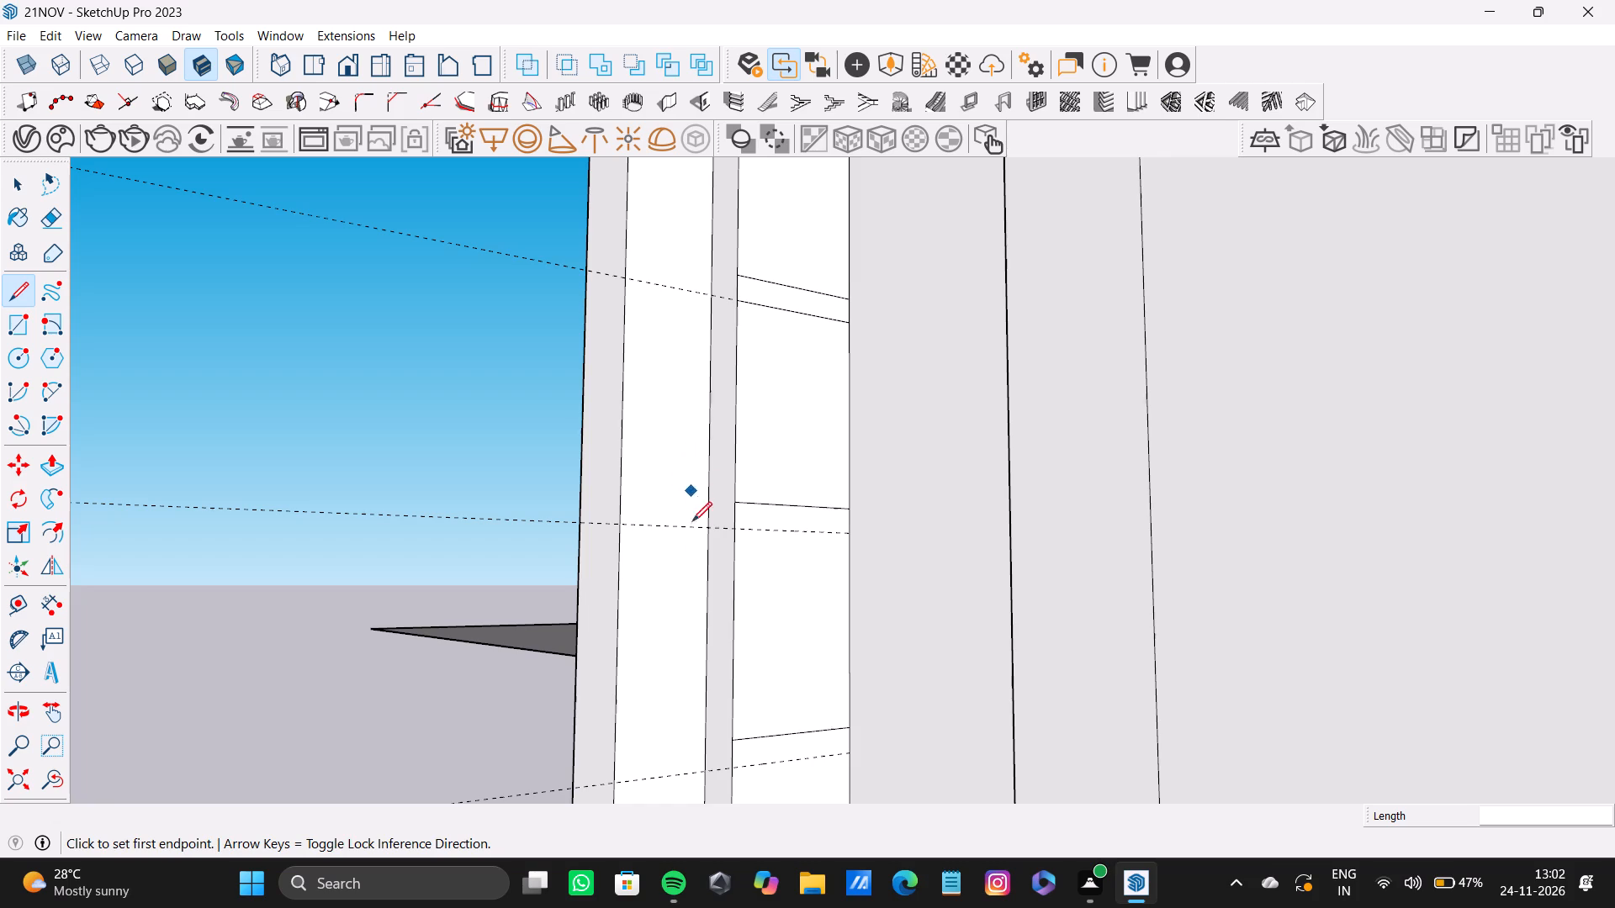
{"action": "scroll", "coordinate": [774, 717], "scroll_direction": "down", "scroll_amount": 3}
{"action": "middle_click_drag", "start_coordinate": [774, 717], "coordinate": [776, 602]}
{"action": "scroll", "coordinate": [802, 451], "scroll_direction": "up", "scroll_amount": 4}
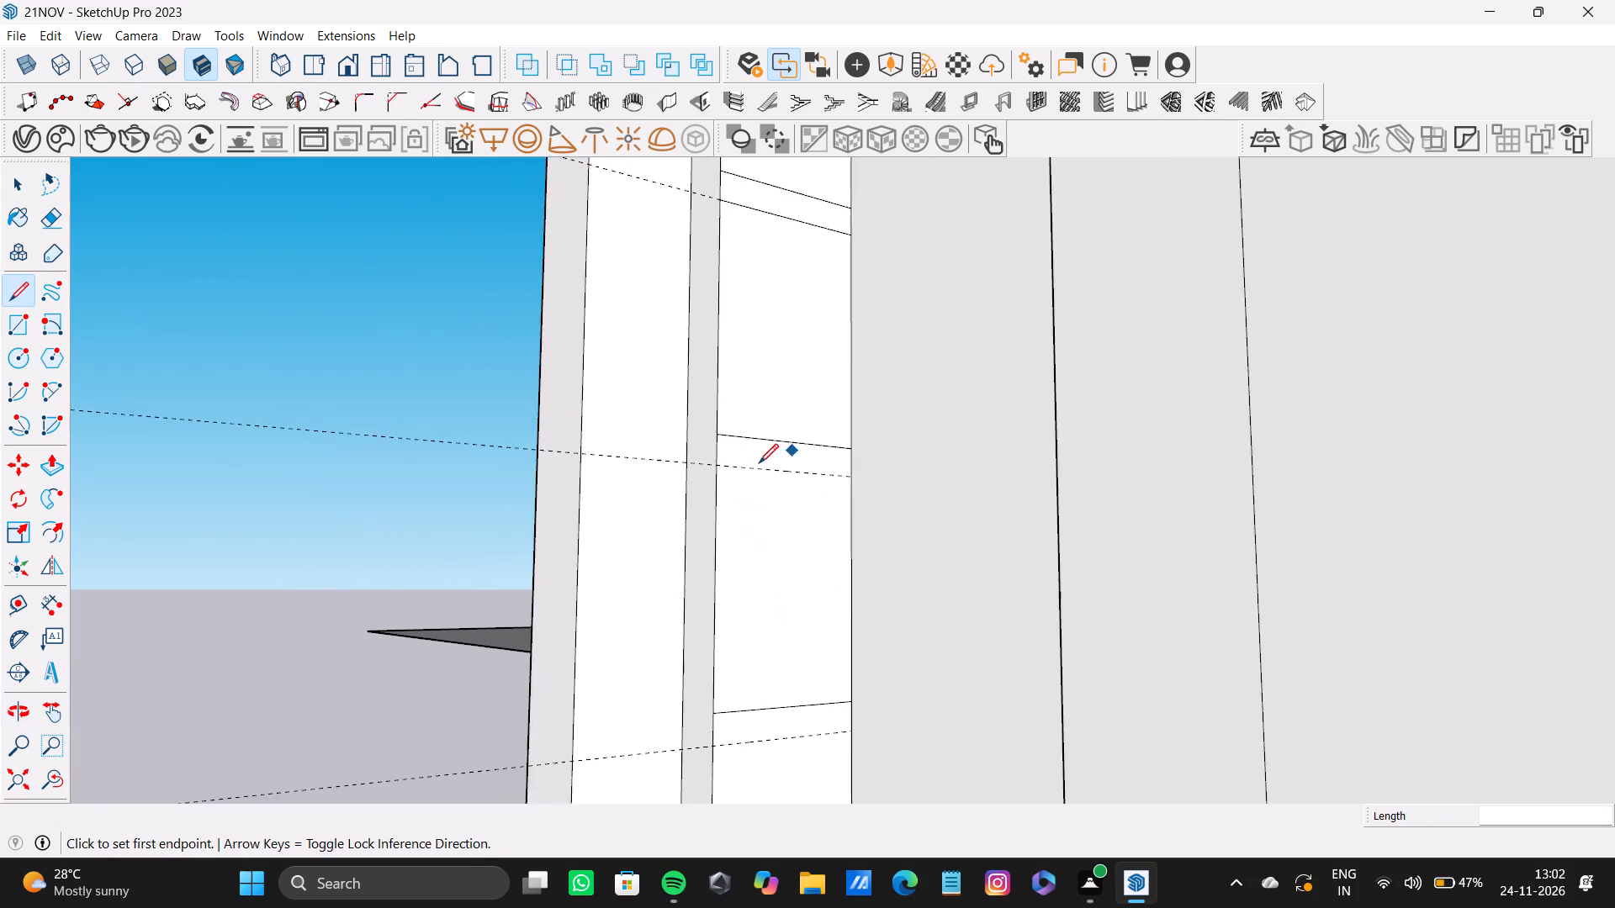
{"action": "scroll", "coordinate": [759, 463], "scroll_direction": "up", "scroll_amount": 7}
{"action": "left_click", "coordinate": [685, 463]}
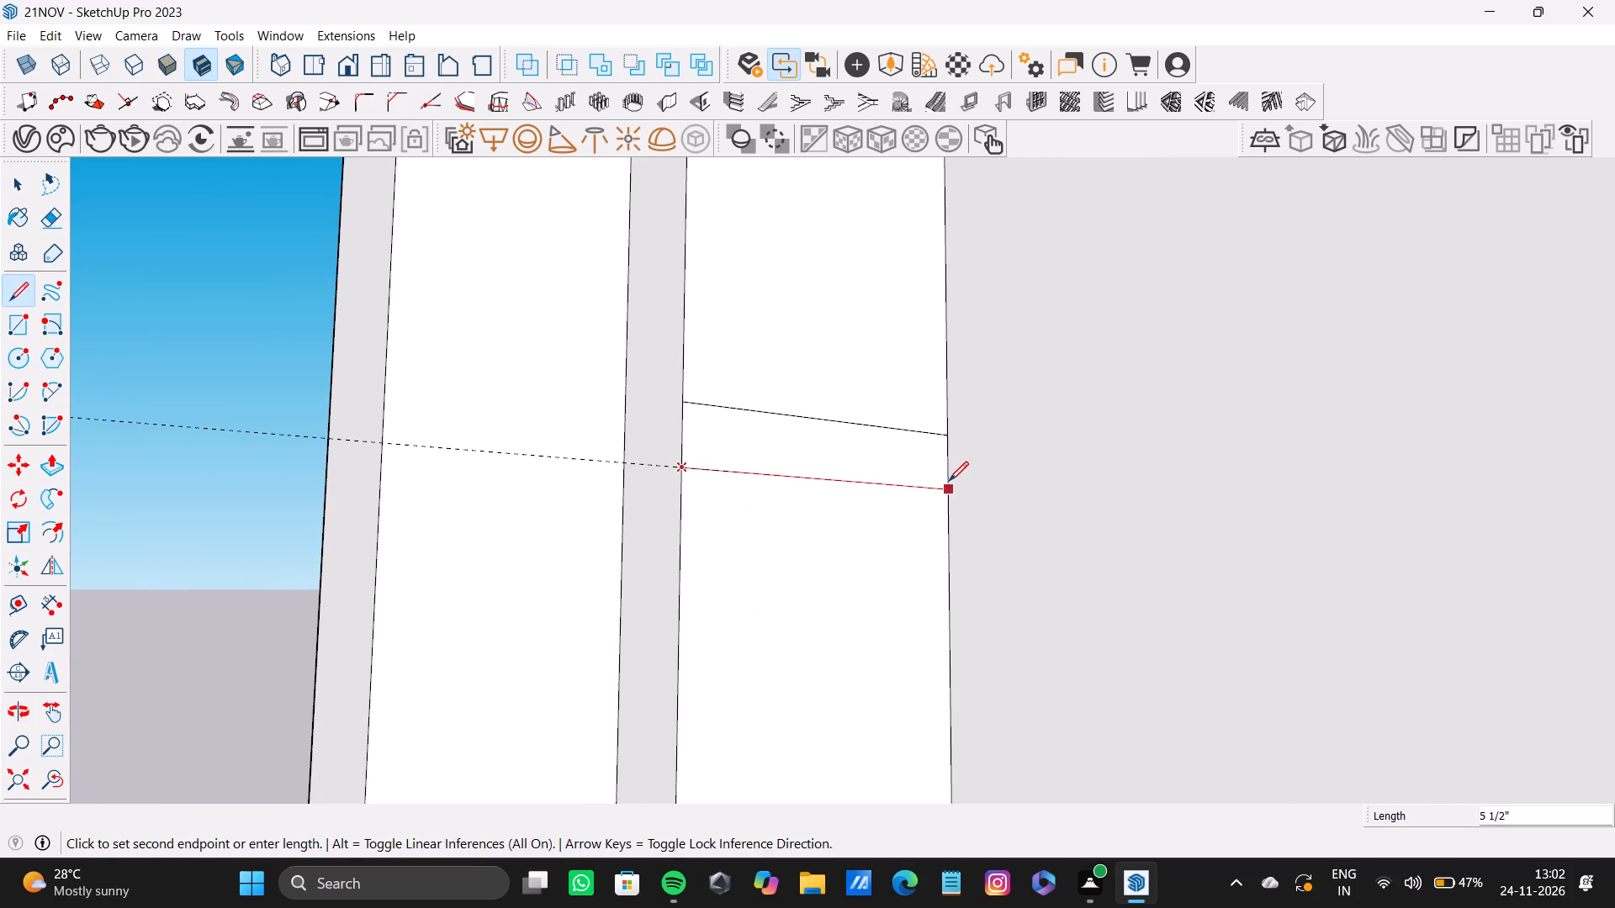
{"action": "left_click", "coordinate": [949, 481]}
Draw edge-to-edge lines along the two lowest guides on the recess's side face, completing the 1" shelf strips.
{"action": "scroll", "coordinate": [865, 509], "scroll_direction": "down", "scroll_amount": 3}
{"action": "middle_click_drag", "start_coordinate": [855, 514], "coordinate": [809, 322], "text": "shift"}
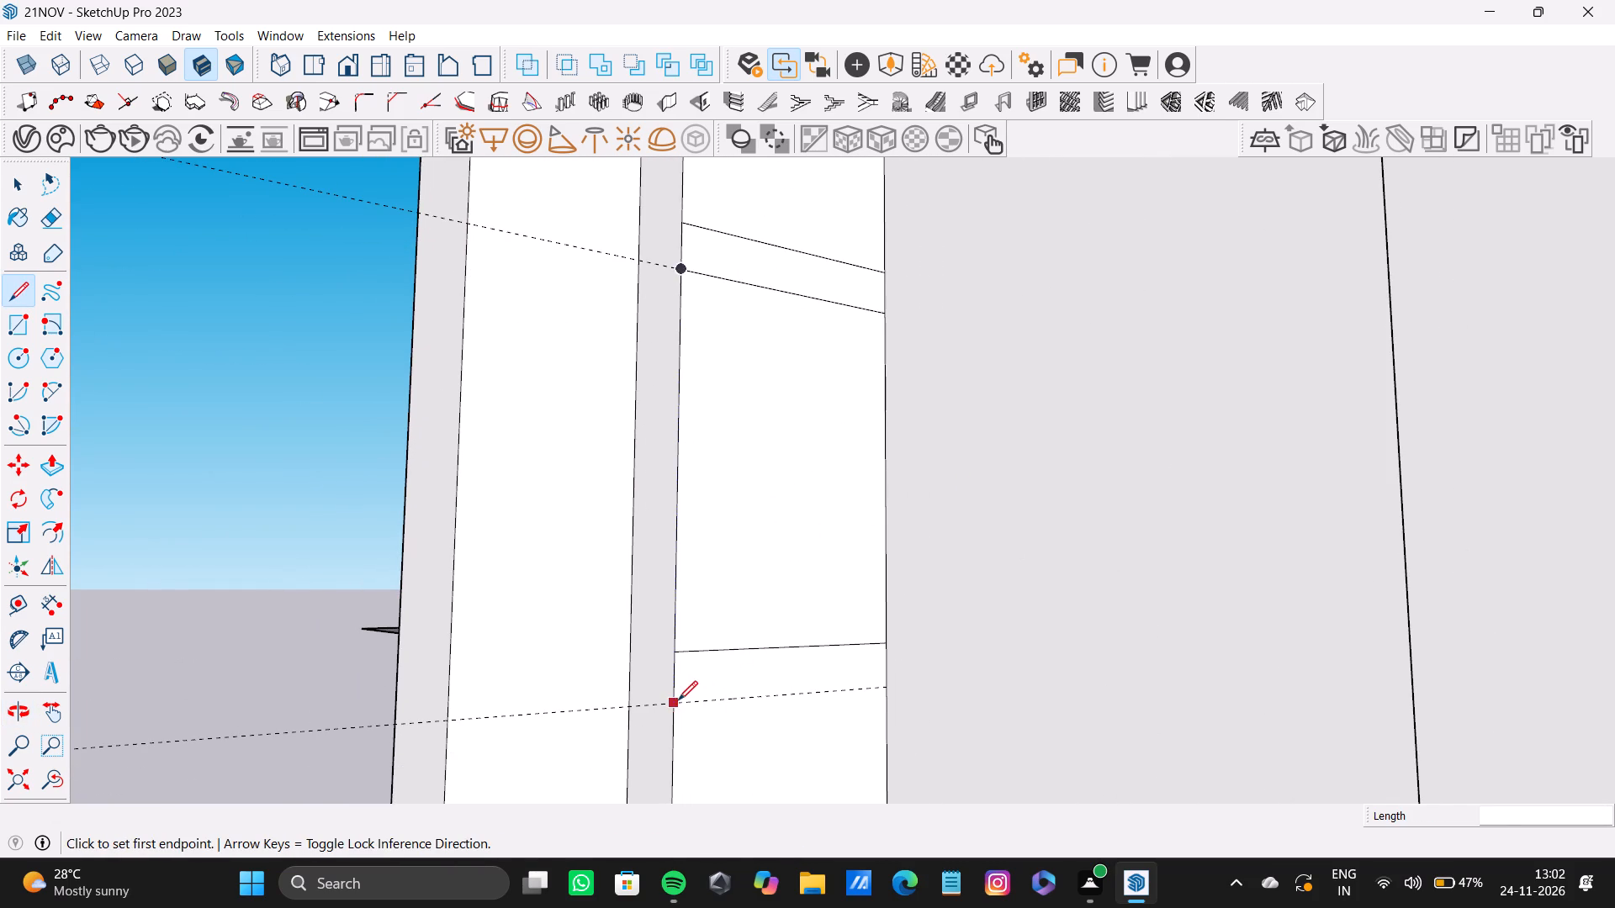
{"action": "left_click", "coordinate": [677, 700]}
{"action": "key", "text": "space"}
{"action": "key", "text": "l"}
{"action": "left_click", "coordinate": [674, 703]}
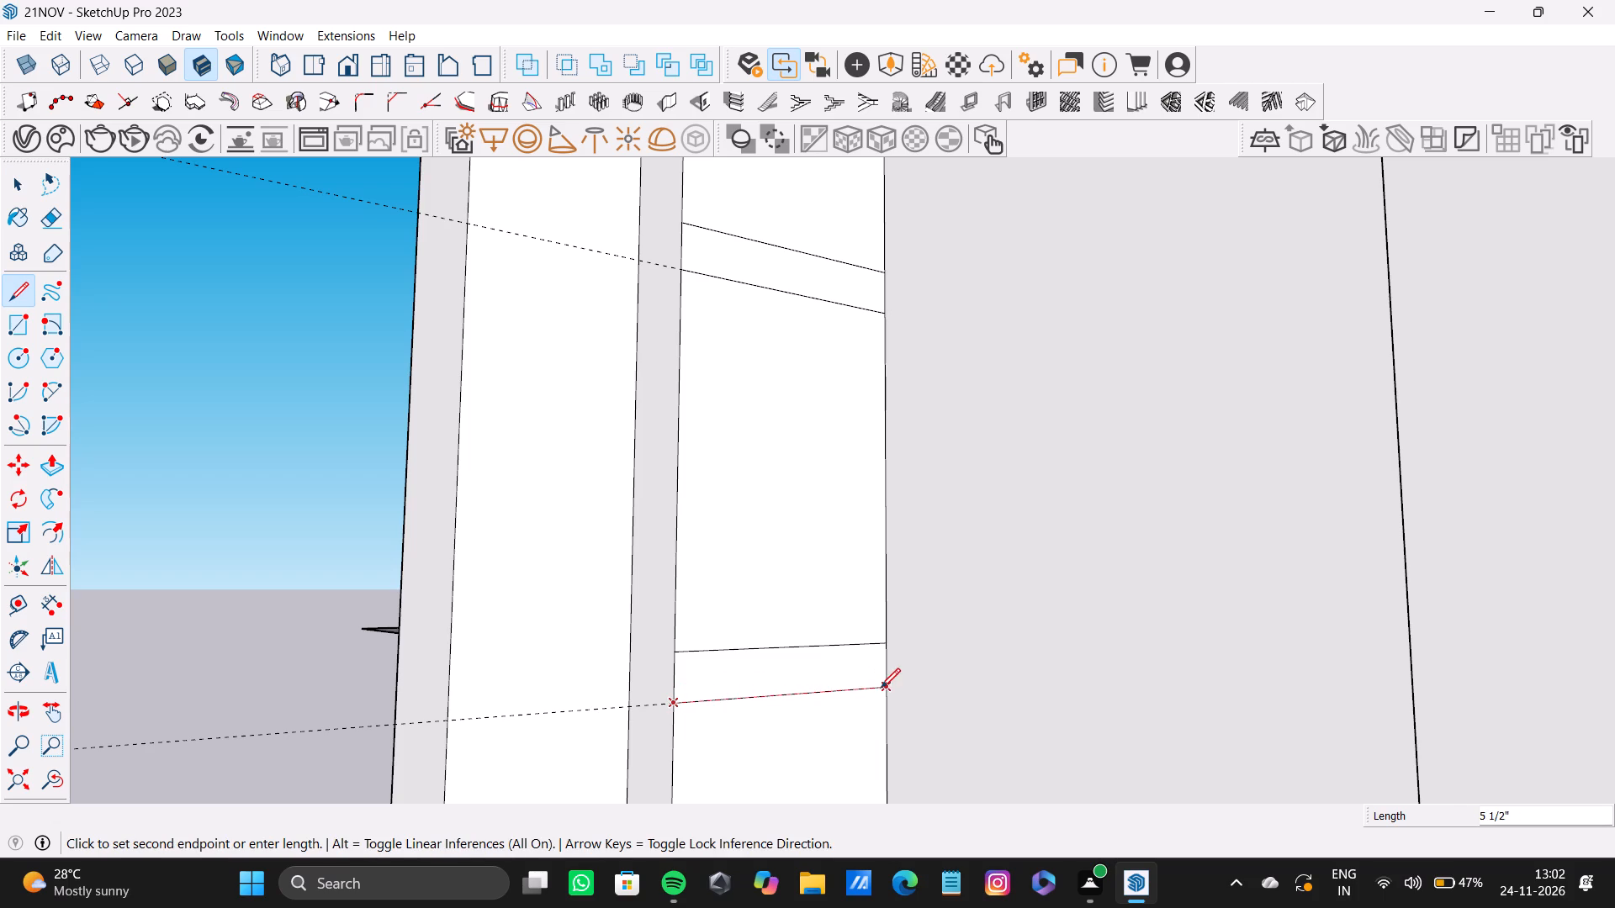
{"action": "left_click", "coordinate": [882, 688]}
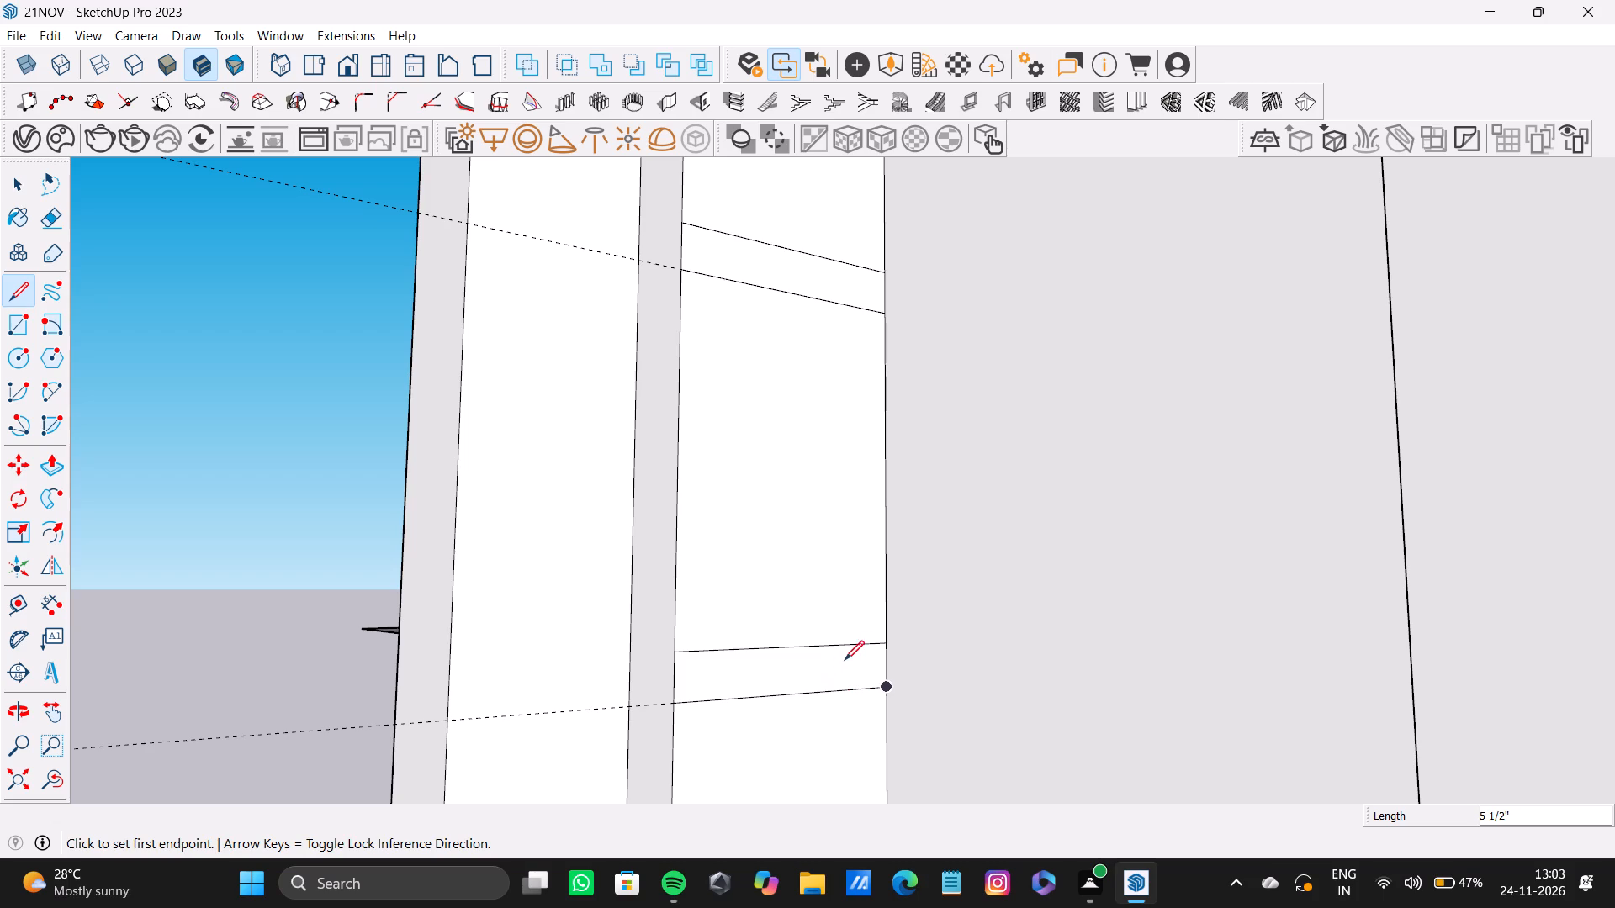
{"action": "scroll", "coordinate": [870, 647], "scroll_direction": "down", "scroll_amount": 4}
{"action": "middle_click_drag", "start_coordinate": [870, 641], "coordinate": [835, 462], "text": "shift"}
{"action": "middle_click_drag", "start_coordinate": [835, 462], "coordinate": [824, 269], "text": "shift"}
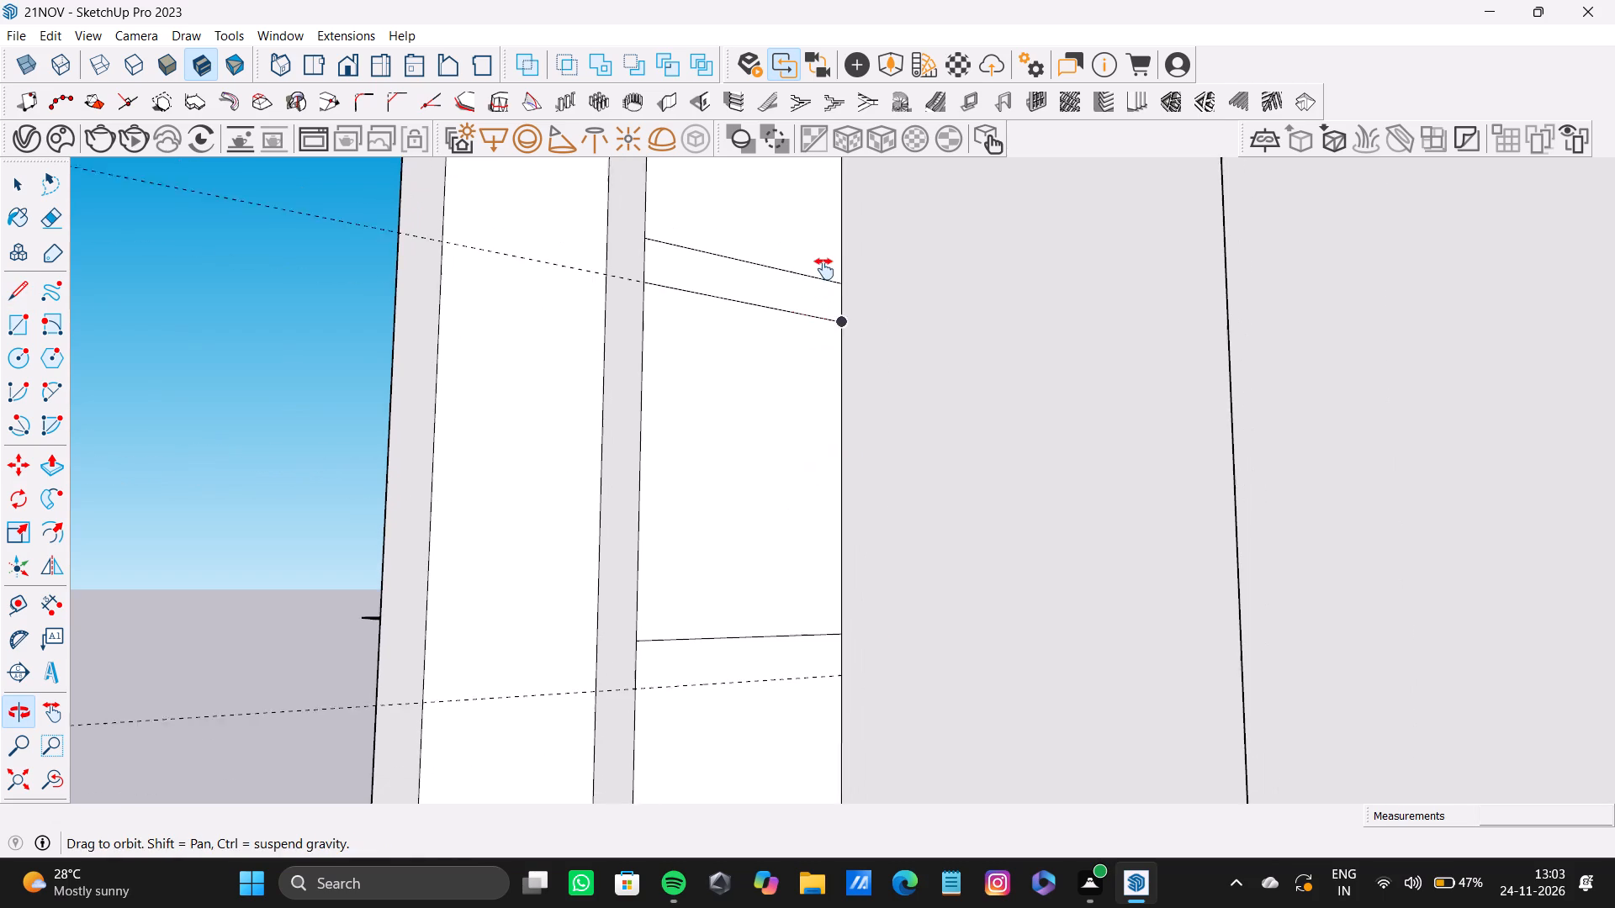
{"action": "middle_click_drag", "start_coordinate": [824, 269], "coordinate": [824, 268], "text": "shift"}
{"action": "scroll", "coordinate": [643, 673], "scroll_direction": "up", "scroll_amount": 3}
{"action": "left_click_drag", "start_coordinate": [636, 679], "coordinate": [649, 674]}
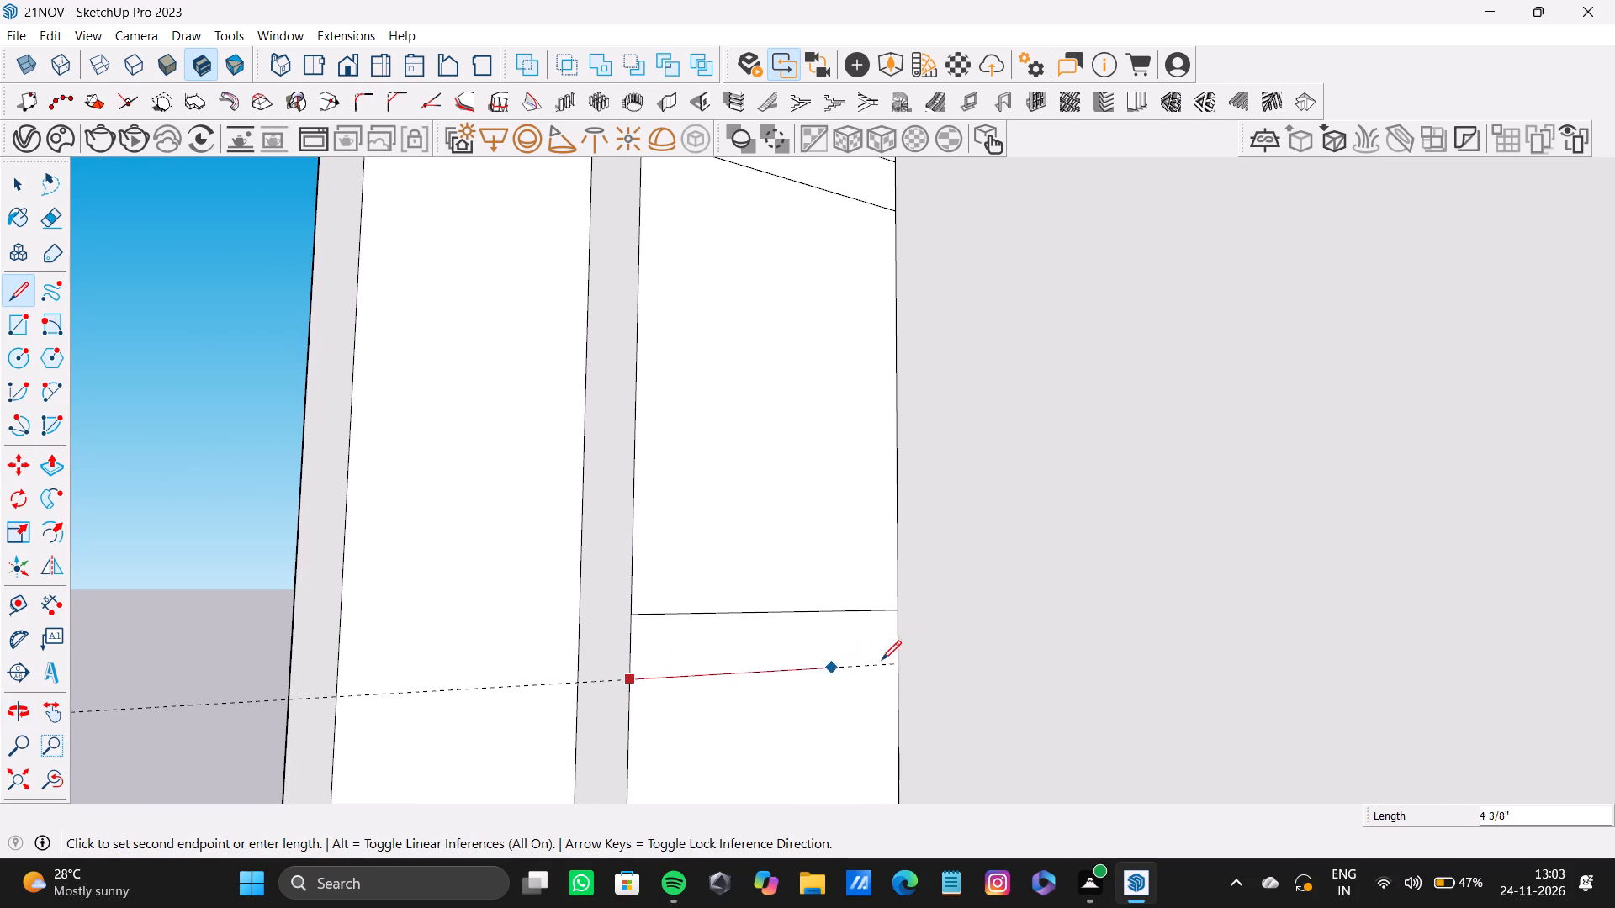
{"action": "left_click", "coordinate": [898, 658]}
Push/Pull the two lowest 1" strips across the narrow recess to its opposite side to form shelves.
{"action": "scroll", "coordinate": [797, 661], "scroll_direction": "down", "scroll_amount": 7}
{"action": "middle_click_drag", "start_coordinate": [780, 645], "coordinate": [706, 422], "text": "shift"}
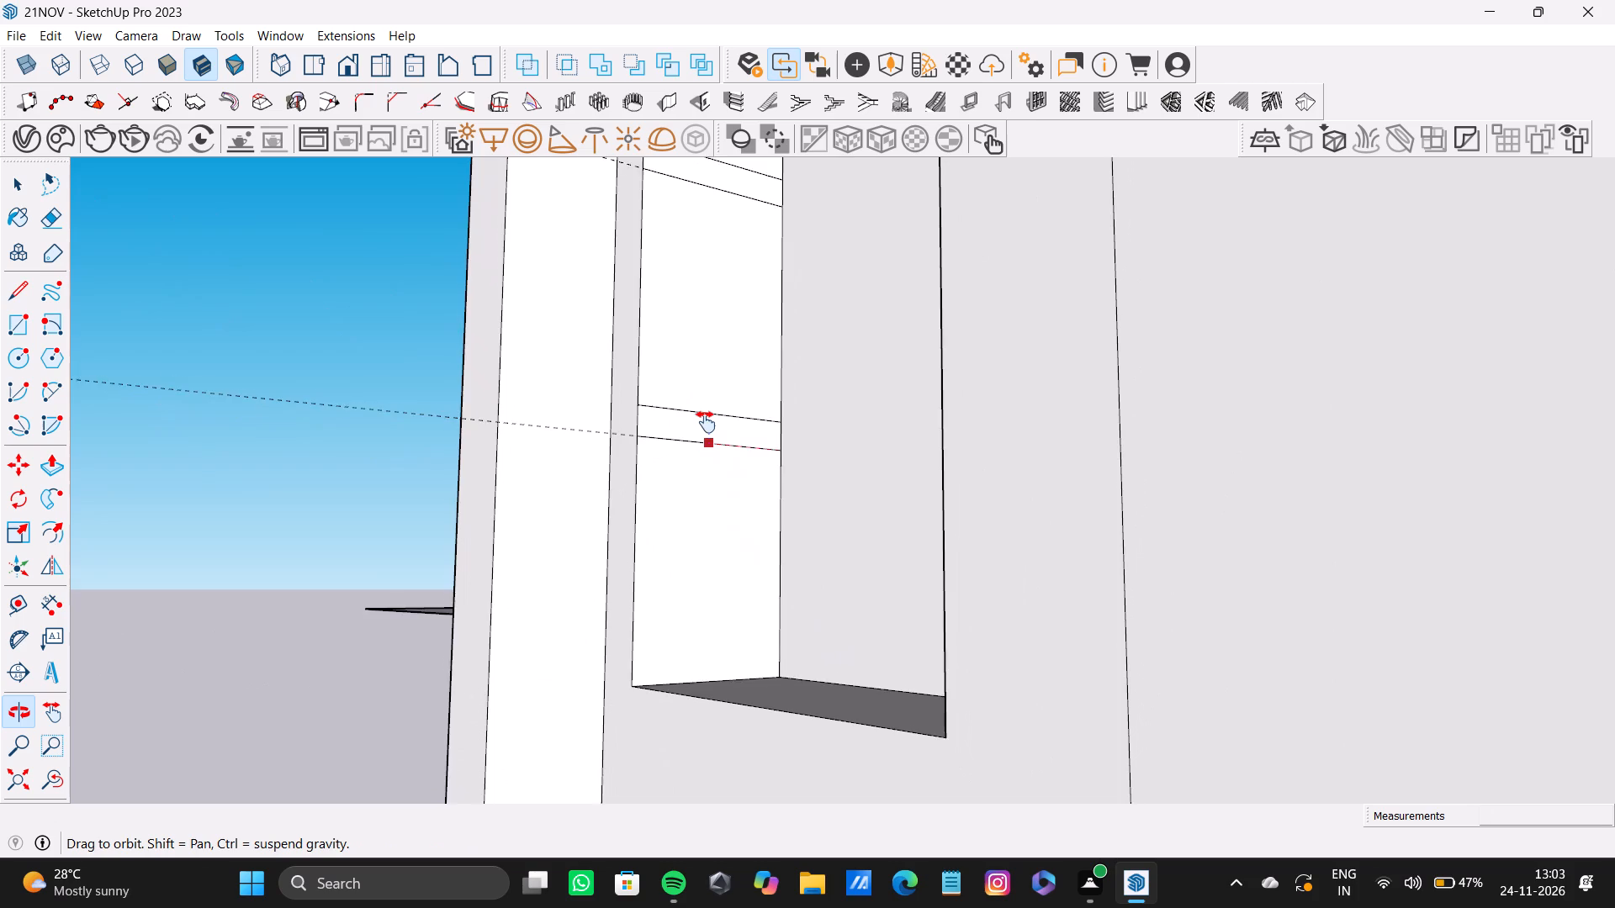
{"action": "middle_click_drag", "start_coordinate": [706, 422], "coordinate": [702, 584], "text": "shift"}
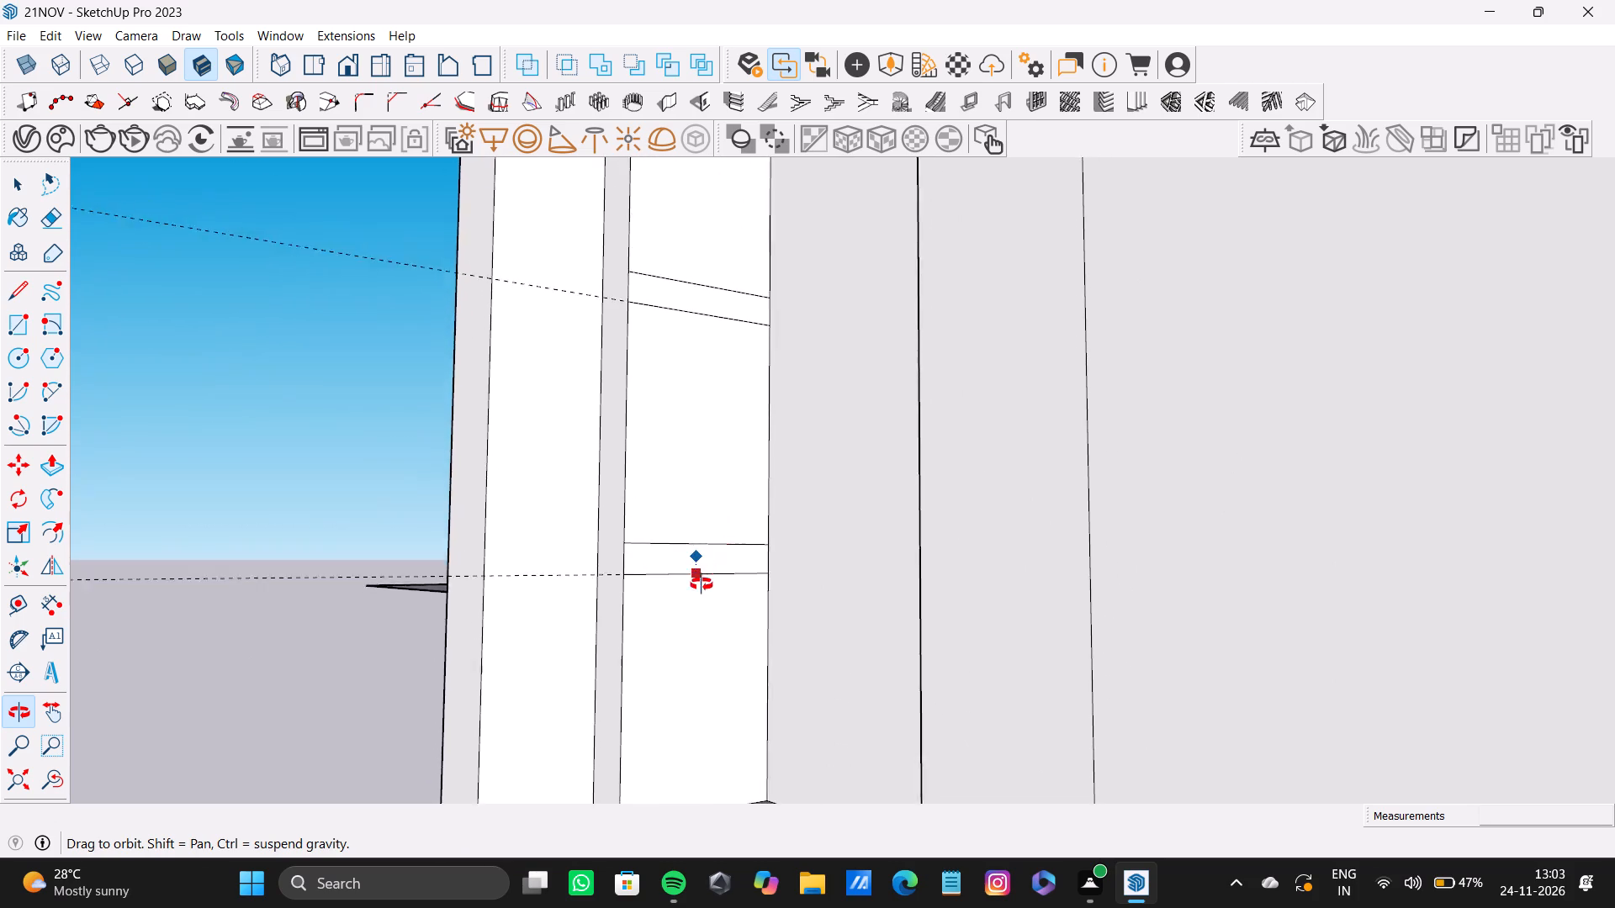
{"action": "middle_click_drag", "start_coordinate": [702, 584], "coordinate": [733, 605], "text": "shift"}
{"action": "key", "text": "space"}
{"action": "left_click", "coordinate": [682, 559]}
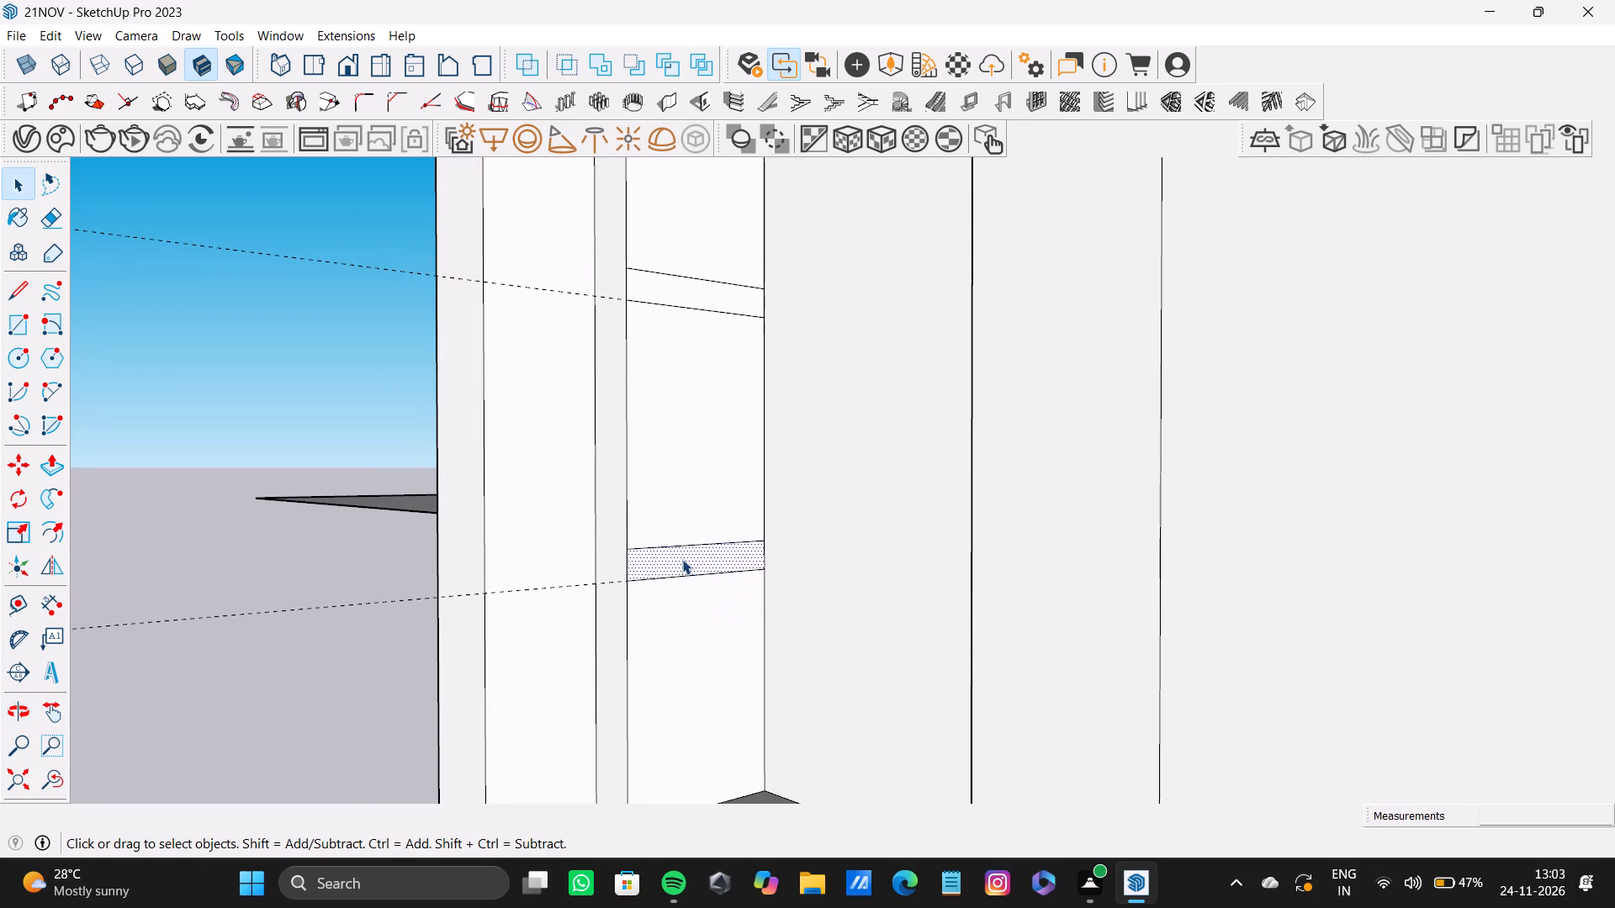
{"action": "key", "text": "p"}
{"action": "left_click_drag", "start_coordinate": [670, 568], "coordinate": [1054, 674]}
{"action": "scroll", "coordinate": [762, 461], "scroll_direction": "down", "scroll_amount": 3}
{"action": "middle_click_drag", "start_coordinate": [783, 409], "coordinate": [786, 644], "text": "shift"}
{"action": "key", "text": "space"}
{"action": "left_click", "coordinate": [705, 567]}
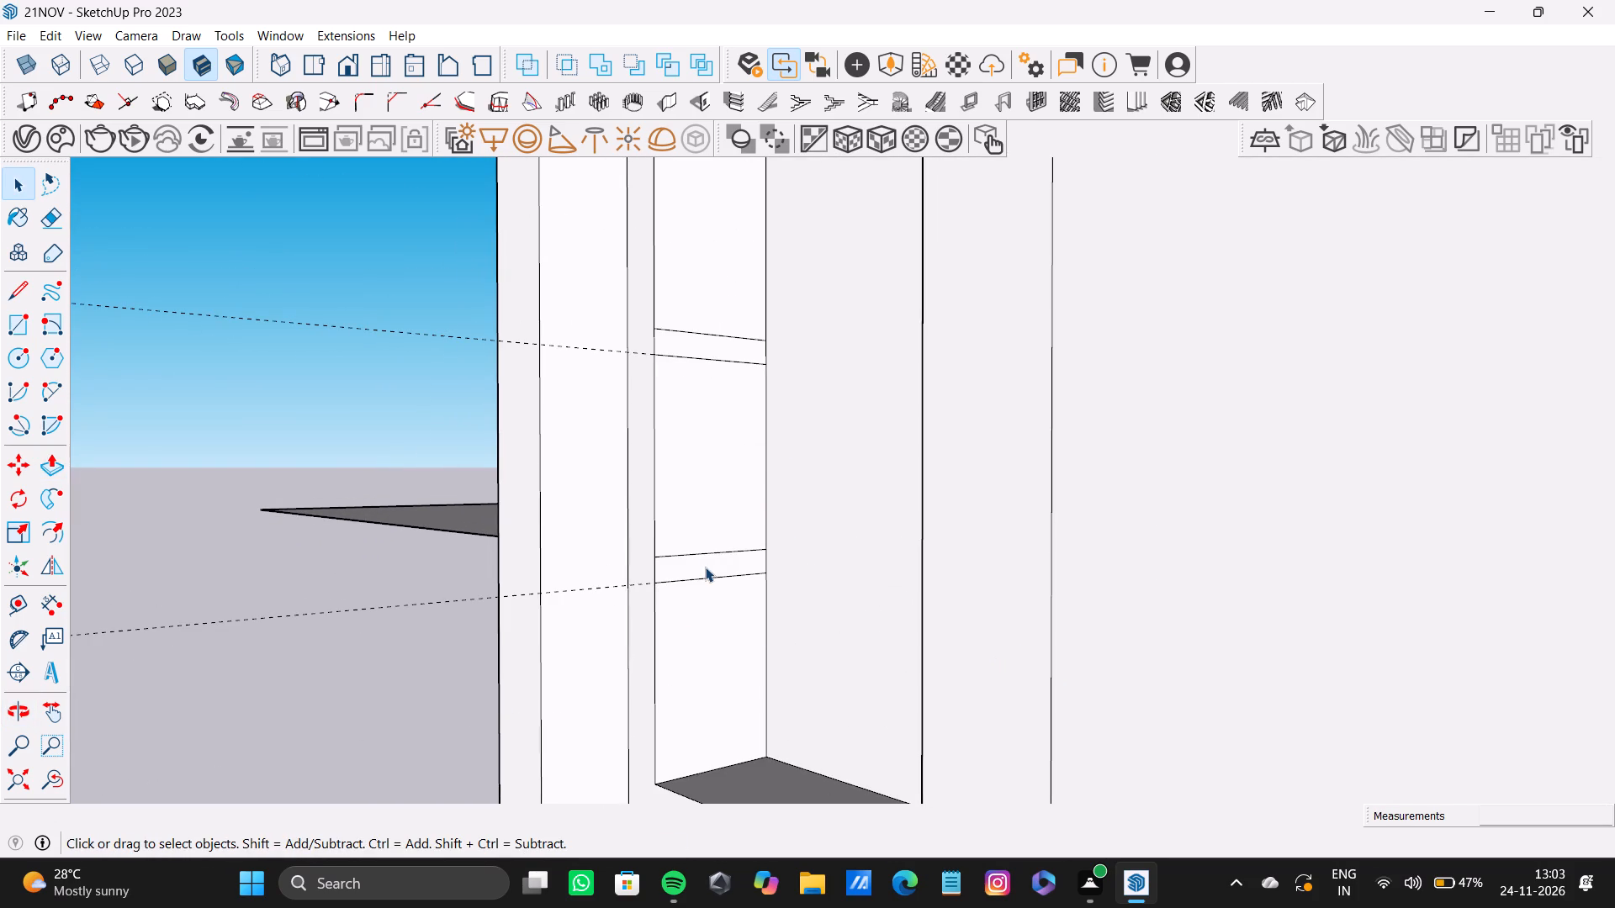
{"action": "key", "text": "p"}
{"action": "left_click_drag", "start_coordinate": [697, 566], "coordinate": [1034, 667]}
Push/Pull the third and fourth 1" strips from the bottom across the recess to its opposite side as shelves.
{"action": "scroll", "coordinate": [699, 543], "scroll_direction": "down", "scroll_amount": 4}
{"action": "middle_click_drag", "start_coordinate": [738, 505], "coordinate": [748, 623], "text": "shift"}
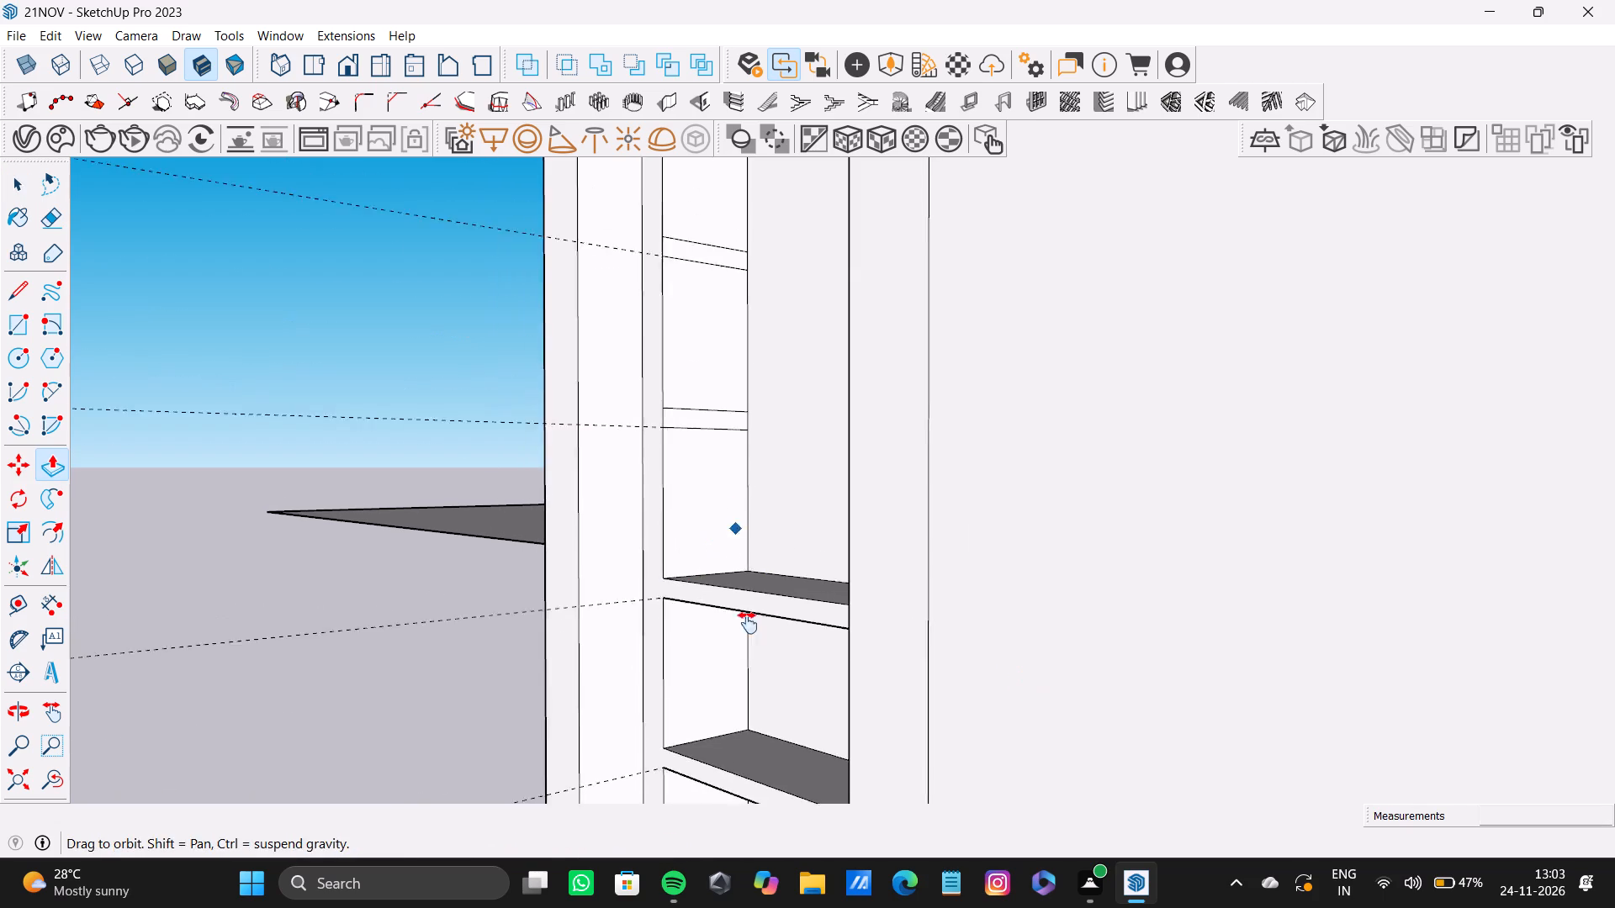
{"action": "middle_click_drag", "start_coordinate": [748, 623], "coordinate": [737, 663], "text": "shift"}
{"action": "key", "text": "space"}
{"action": "left_click", "coordinate": [688, 562]}
{"action": "key", "text": "p"}
{"action": "left_click_drag", "start_coordinate": [689, 560], "coordinate": [903, 616]}
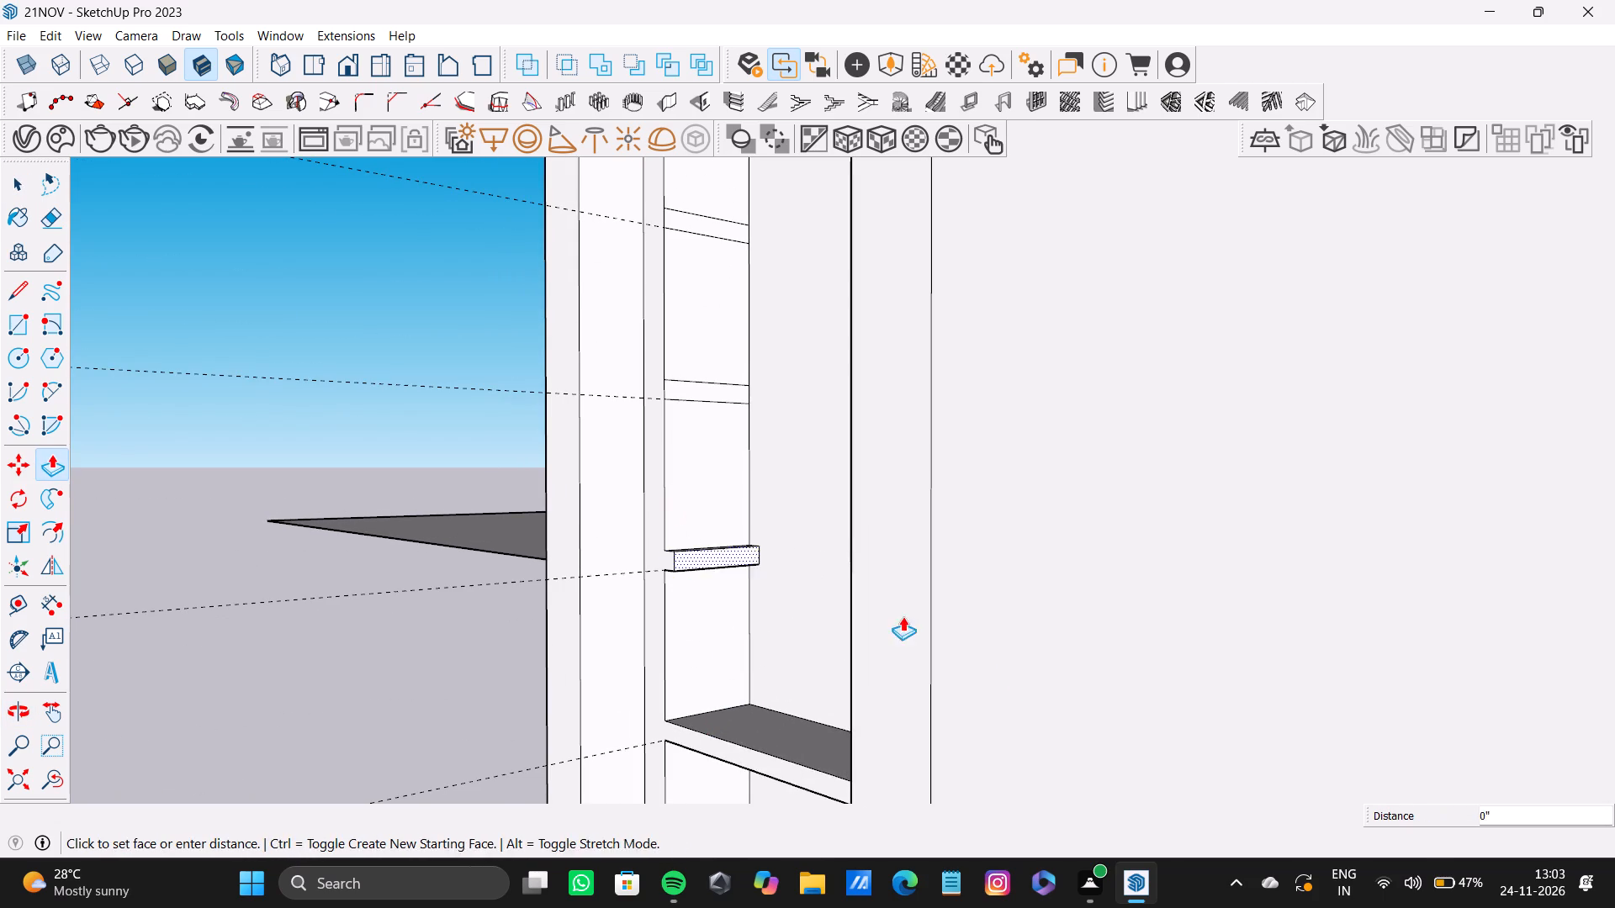
{"action": "left_click_drag", "start_coordinate": [903, 616], "coordinate": [992, 640]}
{"action": "scroll", "coordinate": [612, 494], "scroll_direction": "down", "scroll_amount": 3}
{"action": "middle_click", "coordinate": [663, 483], "text": "shift"}
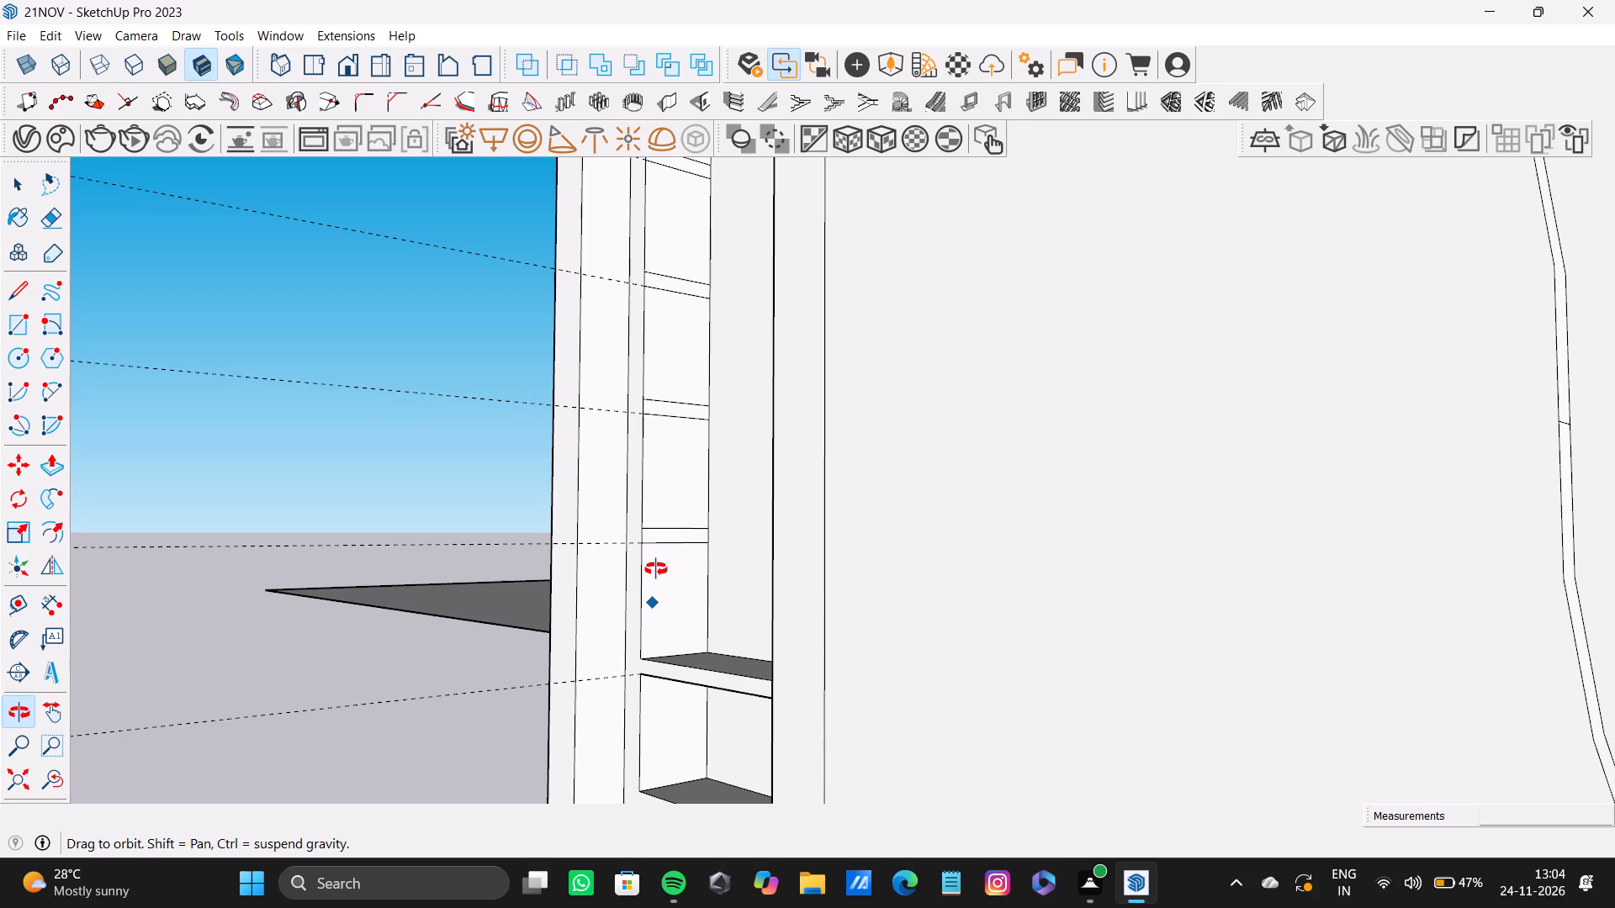
{"action": "key", "text": "space"}
{"action": "scroll", "coordinate": [672, 529], "scroll_direction": "up", "scroll_amount": 2}
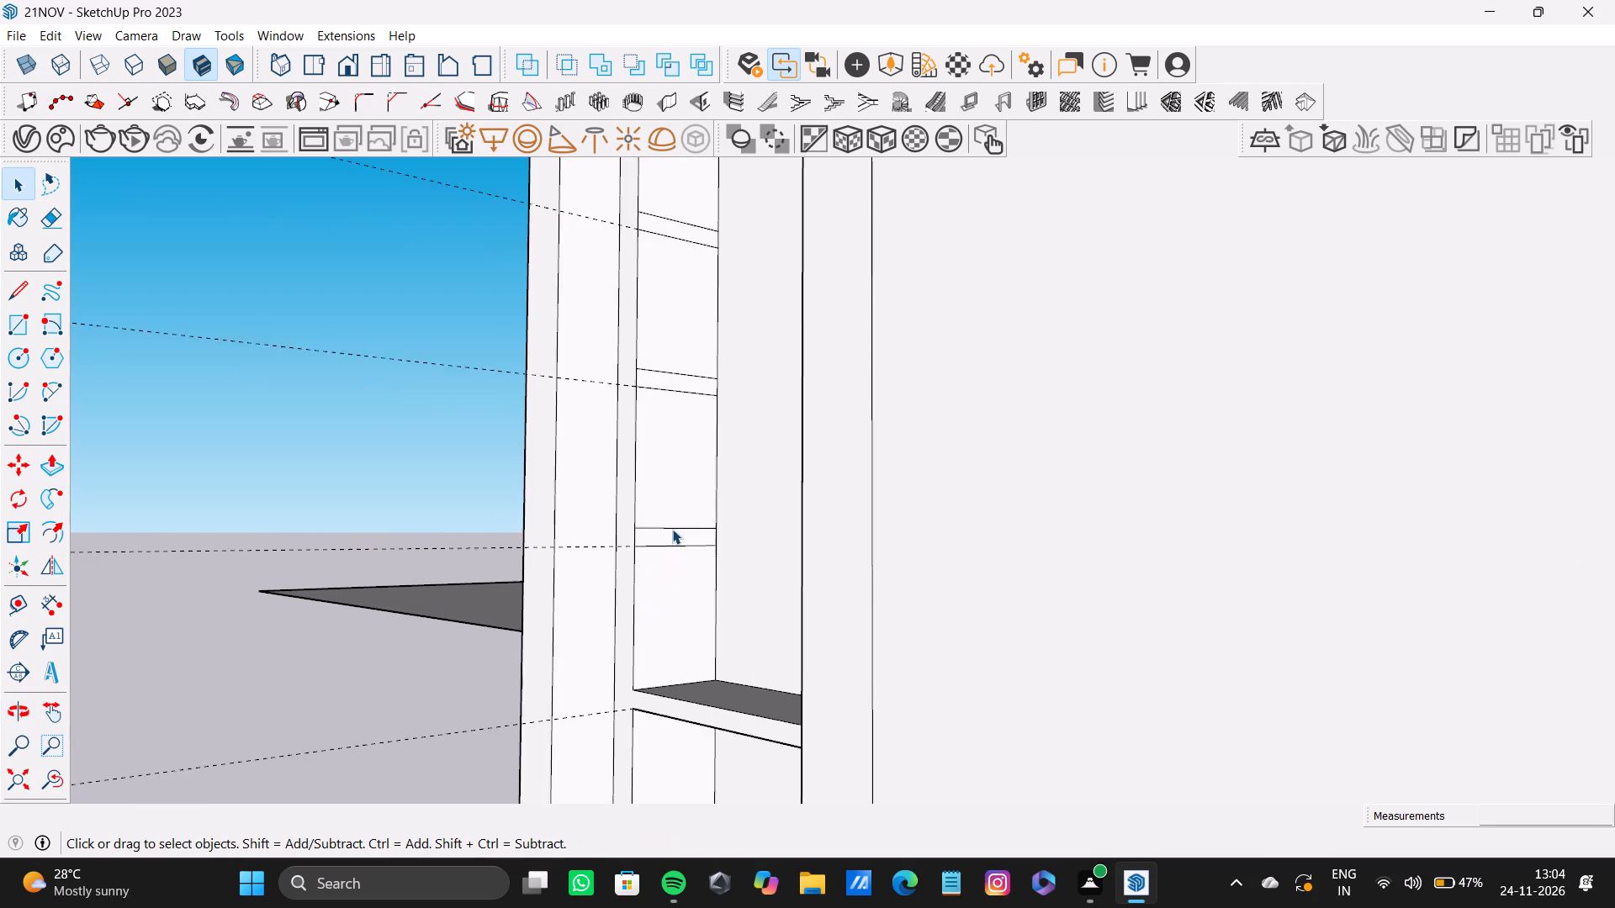
{"action": "scroll", "coordinate": [672, 529], "scroll_direction": "up", "scroll_amount": 3}
{"action": "left_click", "coordinate": [674, 538]}
{"action": "key", "text": "p"}
{"action": "left_click_drag", "start_coordinate": [674, 539], "coordinate": [994, 616]}
Push/Pull the fifth 1" strip from the bottom across the recess to its opposite side as a shelf.
{"action": "scroll", "coordinate": [767, 543], "scroll_direction": "down", "scroll_amount": 3}
{"action": "middle_click_drag", "start_coordinate": [761, 514], "coordinate": [786, 690], "text": "shift"}
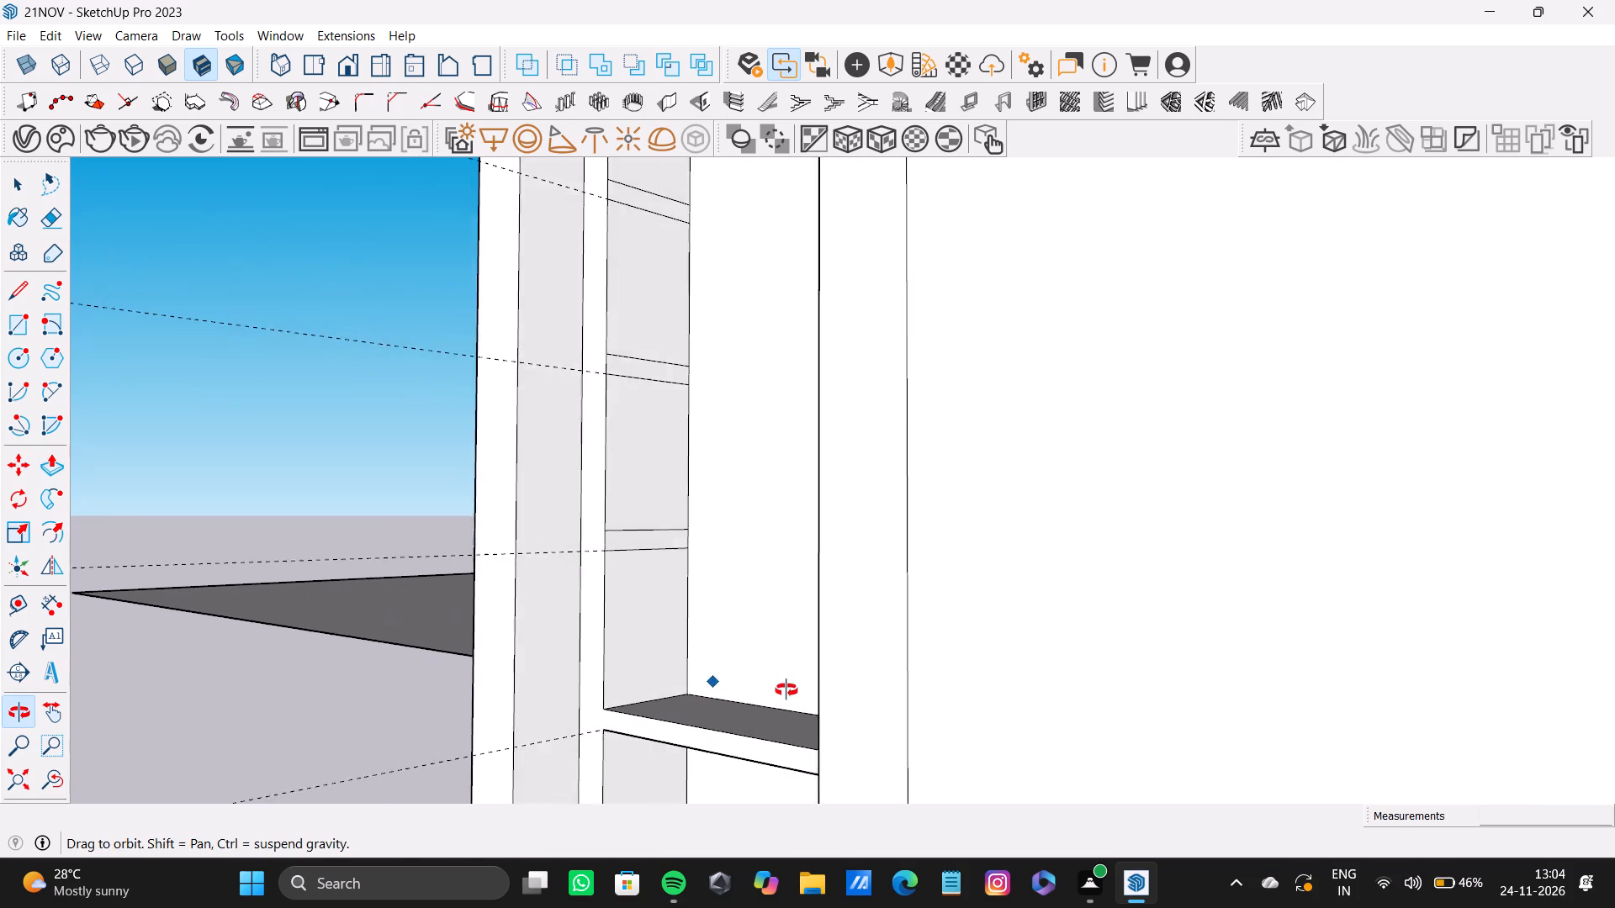
{"action": "middle_click_drag", "start_coordinate": [786, 690], "coordinate": [787, 689], "text": "shift"}
{"action": "key", "text": "space"}
{"action": "left_click", "coordinate": [642, 544]}
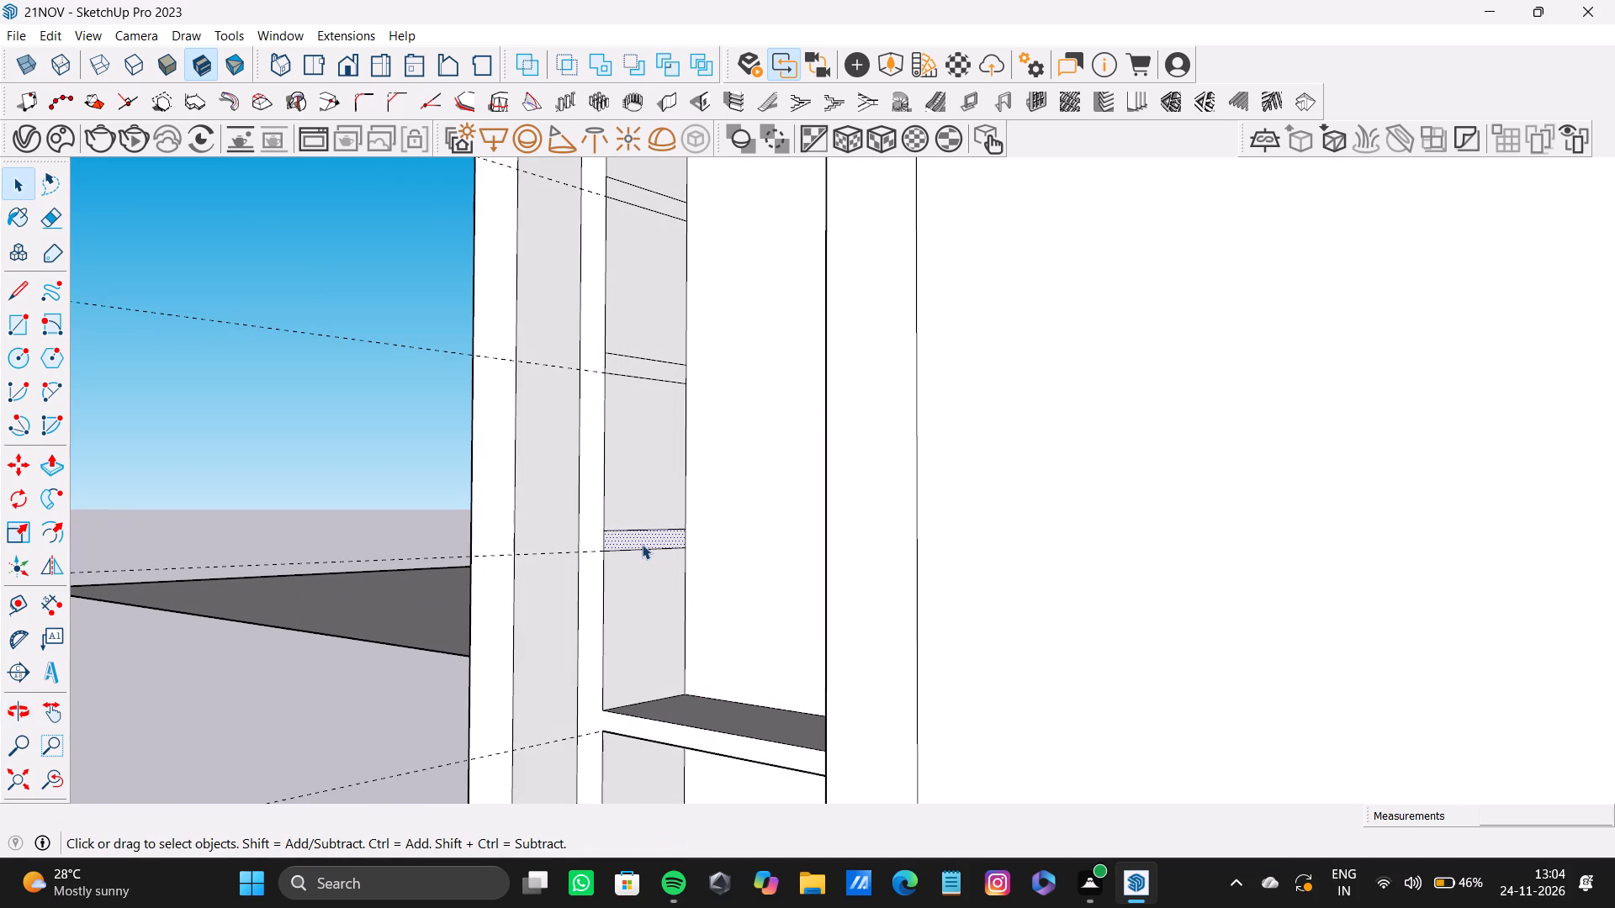
{"action": "key", "text": "p"}
{"action": "left_click_drag", "start_coordinate": [641, 538], "coordinate": [988, 620]}
Push/Pull the sixth, seventh and eighth 1" strips from the bottom across the recess to its opposite side as shelves.
{"action": "scroll", "coordinate": [641, 531], "scroll_direction": "down", "scroll_amount": 4}
{"action": "middle_click_drag", "start_coordinate": [659, 459], "coordinate": [636, 583], "text": "shift"}
{"action": "key", "text": "space"}
{"action": "left_click", "coordinate": [602, 538]}
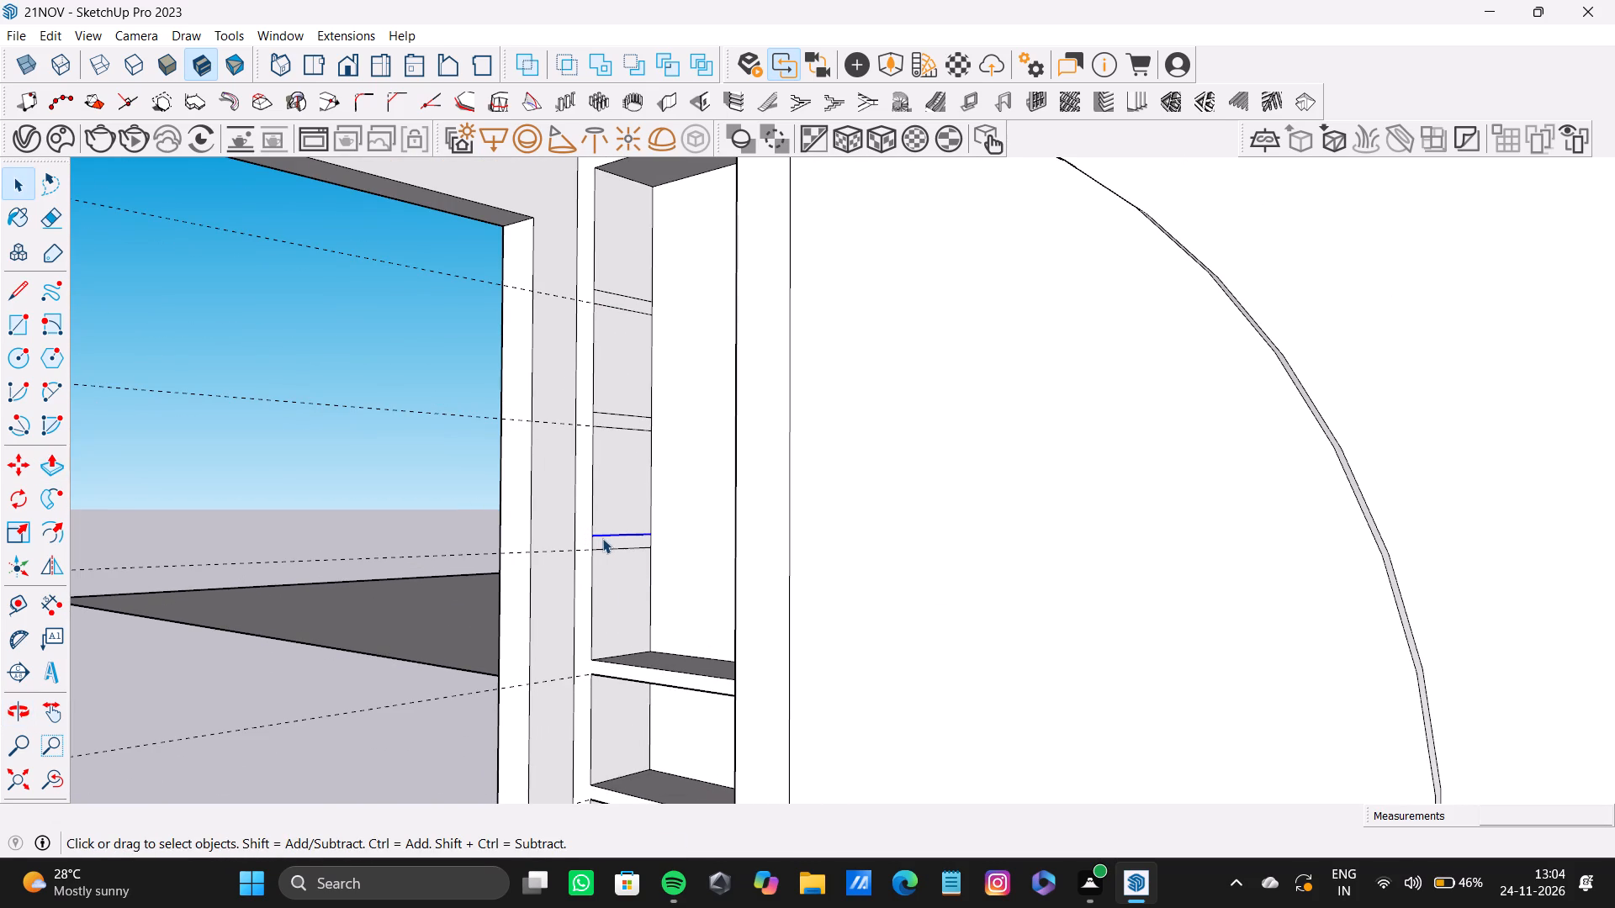
{"action": "left_click", "coordinate": [607, 540]}
{"action": "key", "text": "p"}
{"action": "left_click_drag", "start_coordinate": [607, 540], "coordinate": [932, 562]}
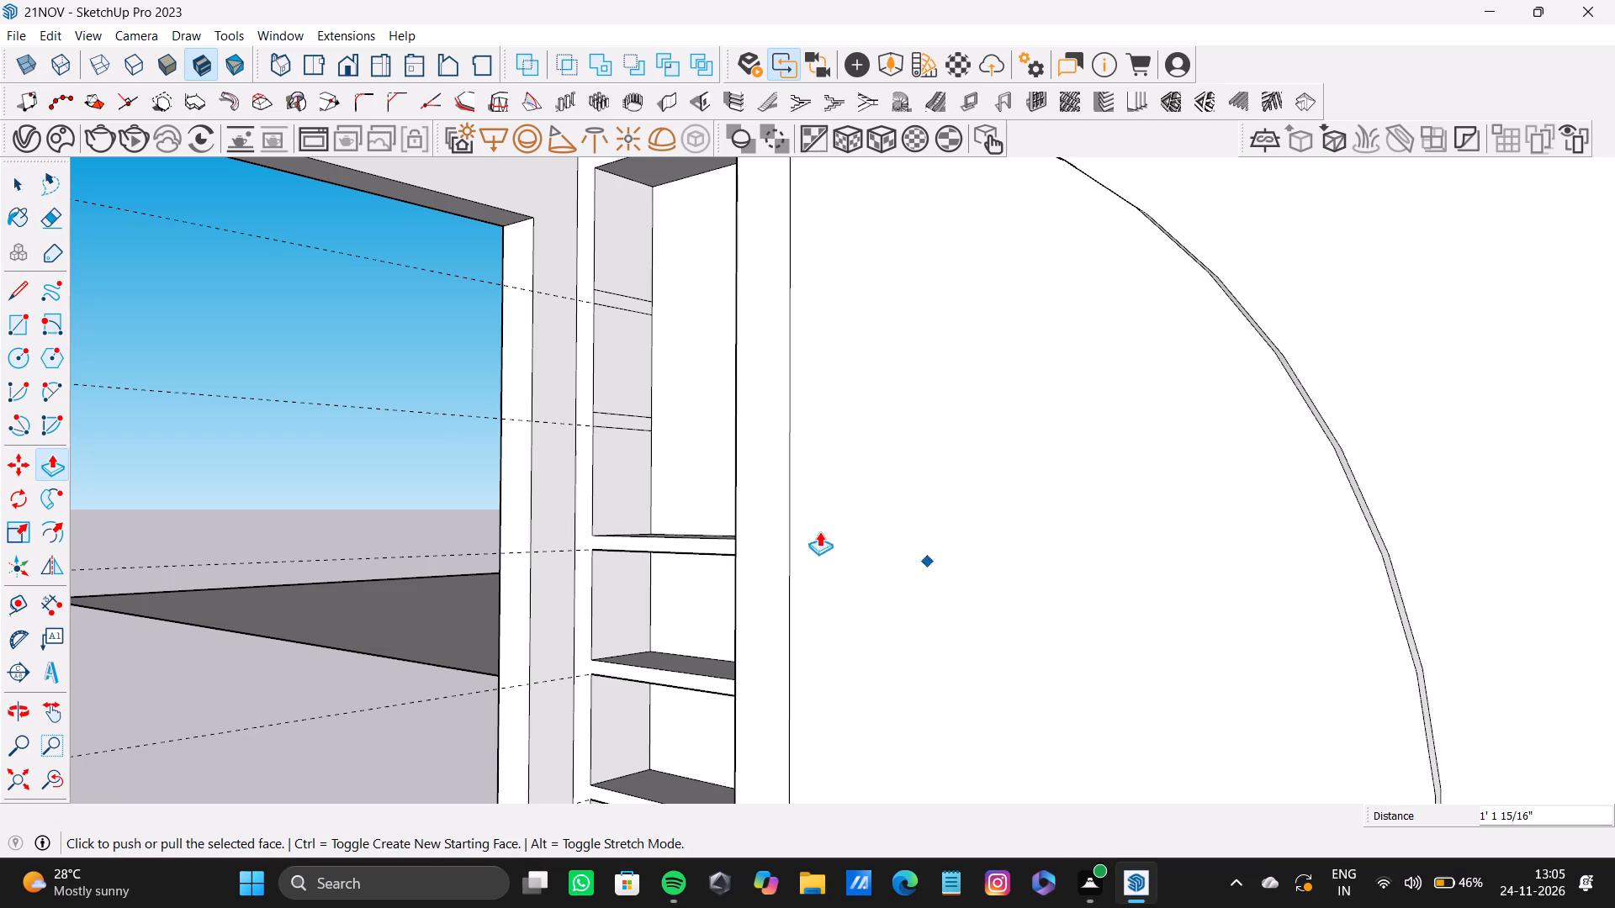
{"action": "key", "text": "space"}
{"action": "left_click", "coordinate": [616, 420]}
{"action": "key", "text": "p"}
{"action": "left_click_drag", "start_coordinate": [616, 420], "coordinate": [892, 478]}
{"action": "key", "text": "space"}
{"action": "left_click", "coordinate": [622, 301]}
{"action": "key", "text": "p"}
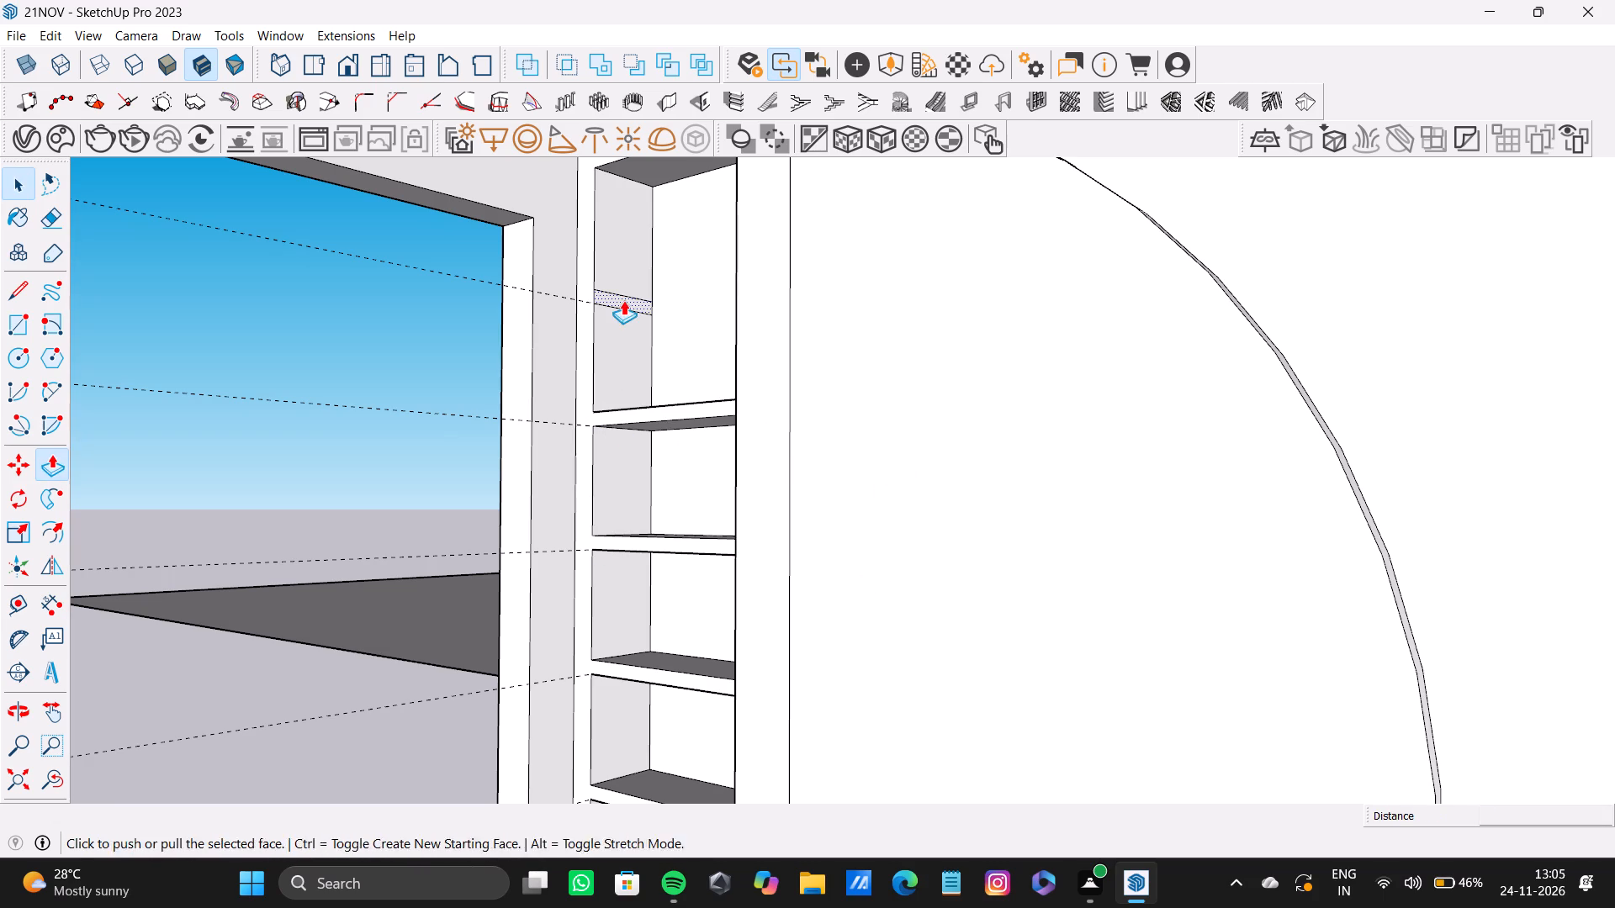
{"action": "left_click_drag", "start_coordinate": [623, 300], "coordinate": [822, 347]}
Draw 1" vertical lines closing the front ends of the top two shelves on the recess side nearest the wall opening.
{"action": "scroll", "coordinate": [646, 446], "scroll_direction": "down", "scroll_amount": 9}
{"action": "middle_click", "coordinate": [644, 453], "text": "shift"}
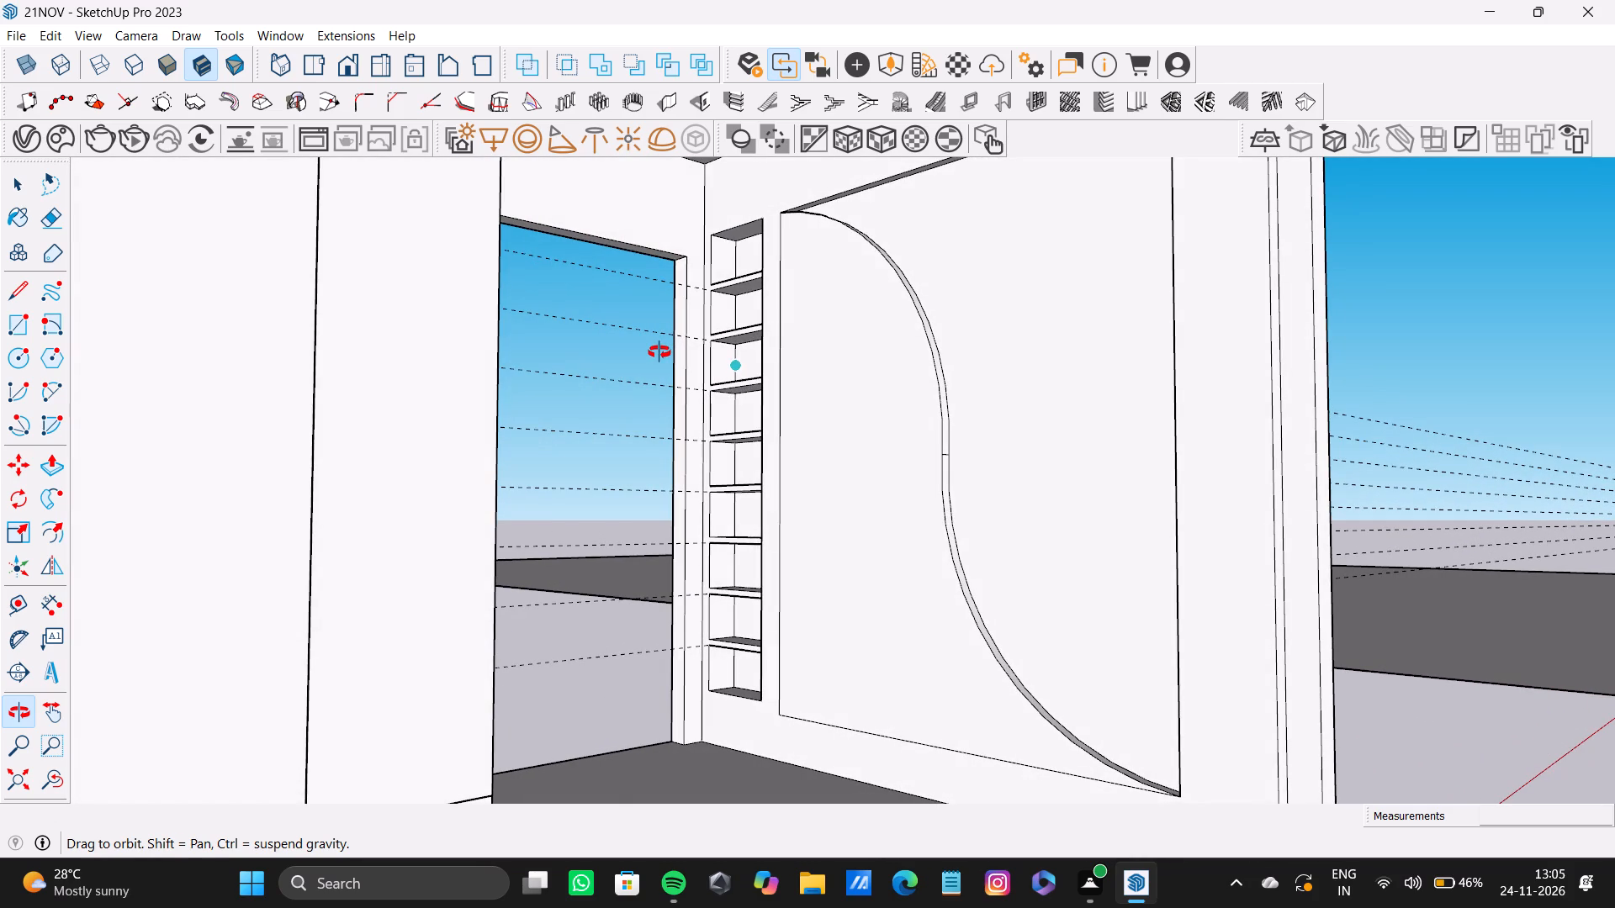
{"action": "scroll", "coordinate": [745, 272], "scroll_direction": "up", "scroll_amount": 1}
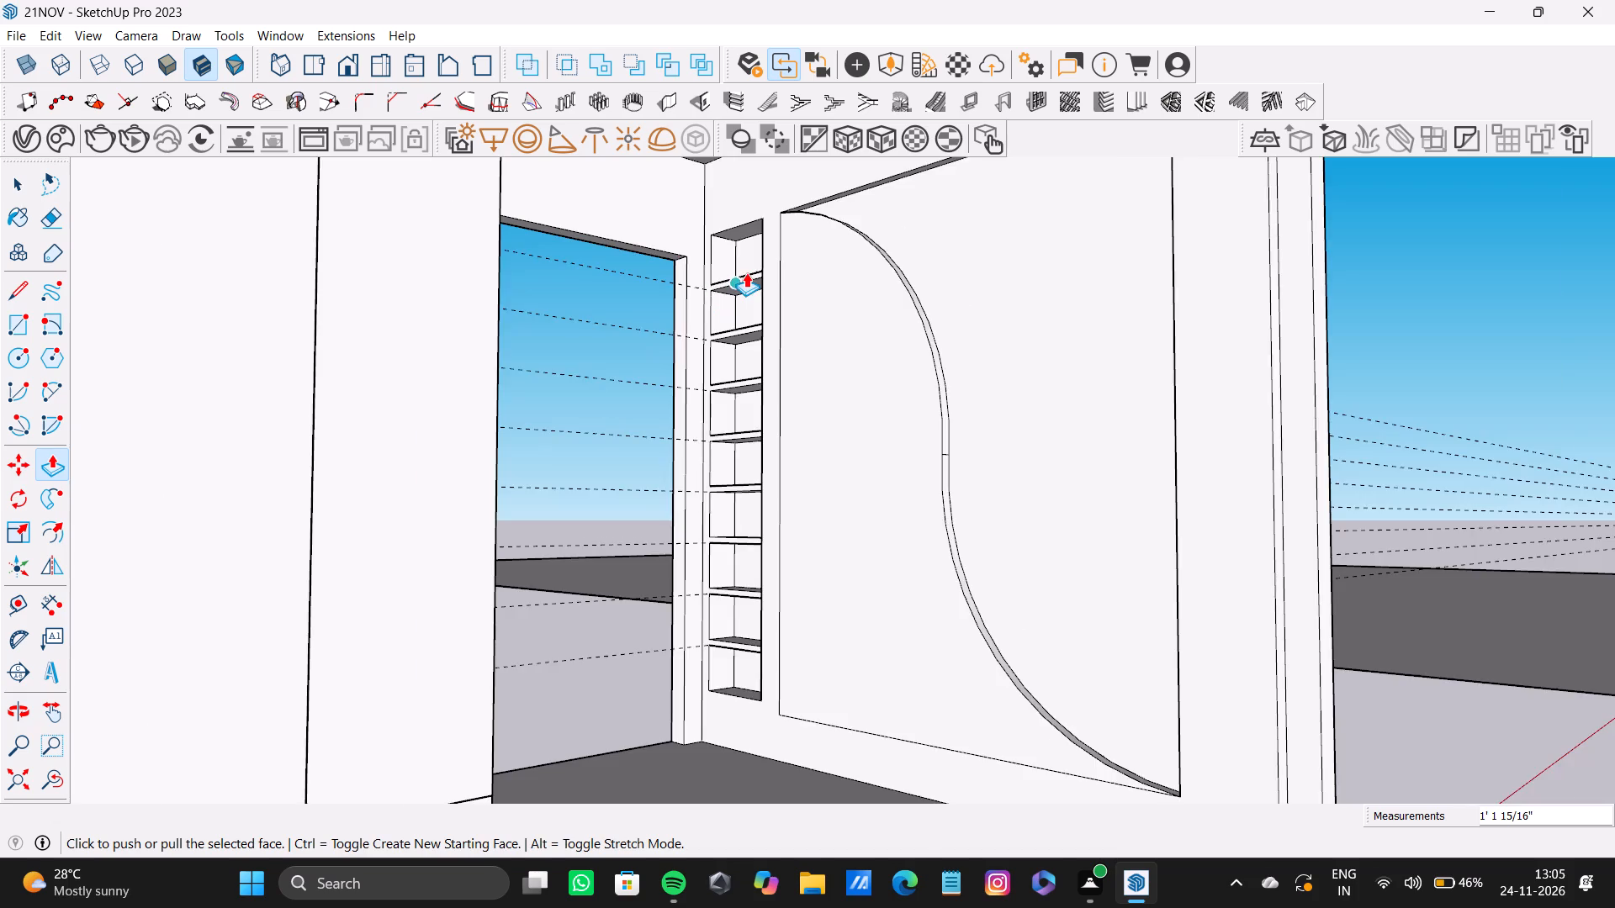
{"action": "scroll", "coordinate": [746, 272], "scroll_direction": "up", "scroll_amount": 8}
{"action": "key", "text": "space"}
{"action": "key", "text": "l"}
{"action": "scroll", "coordinate": [713, 266], "scroll_direction": "up", "scroll_amount": 9}
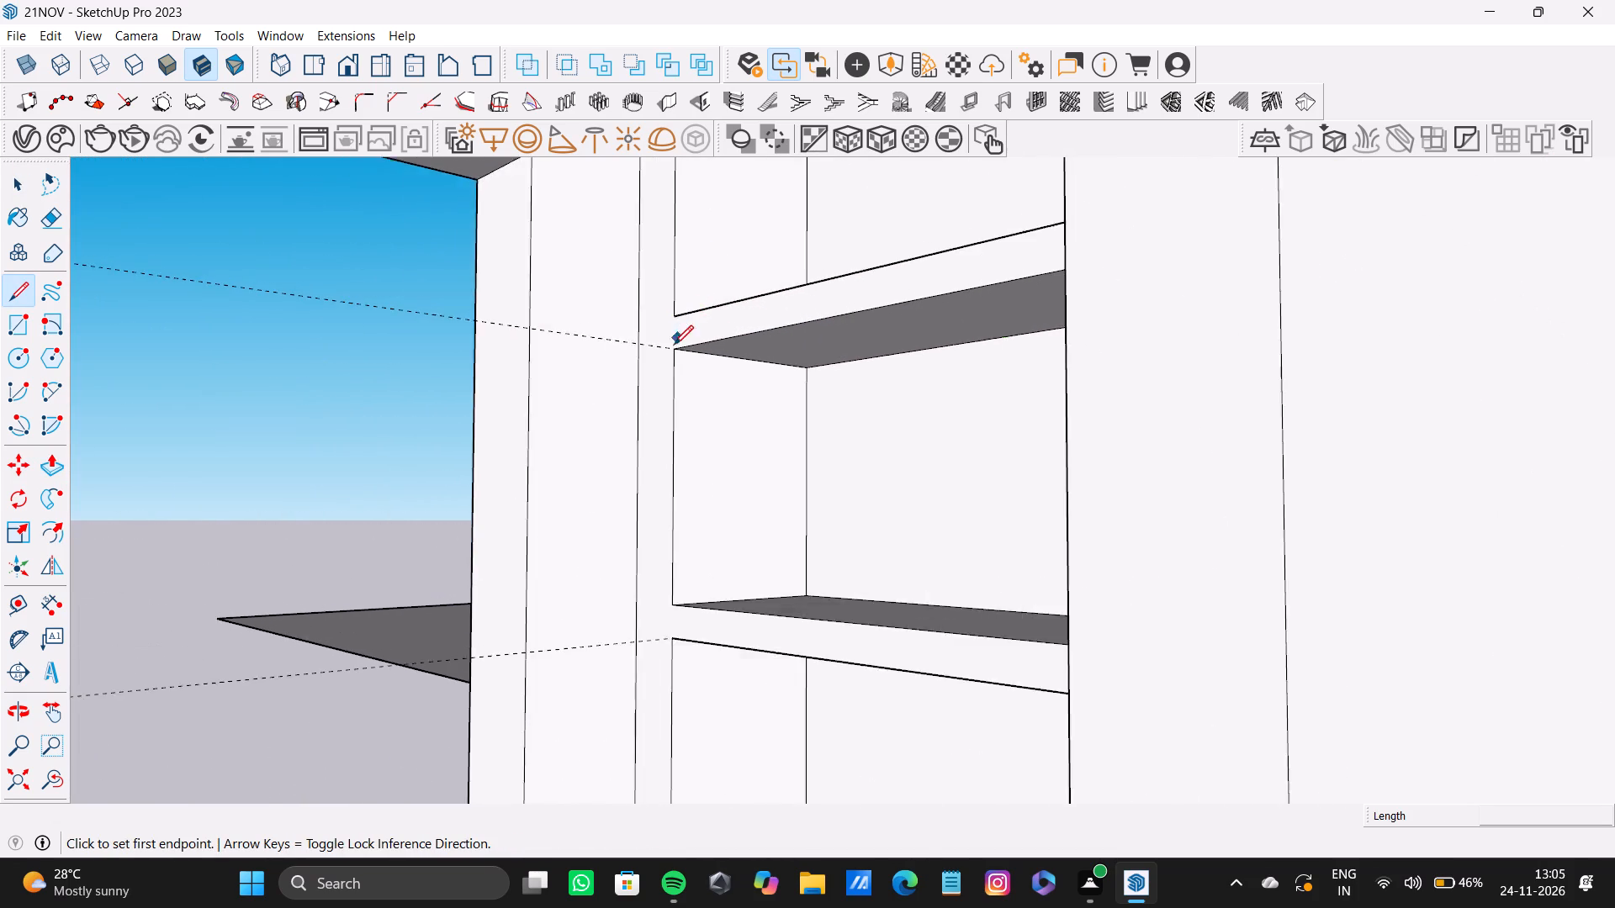
{"action": "scroll", "coordinate": [674, 345], "scroll_direction": "up", "scroll_amount": 2}
{"action": "left_click", "coordinate": [675, 298]}
{"action": "left_click", "coordinate": [679, 353]}
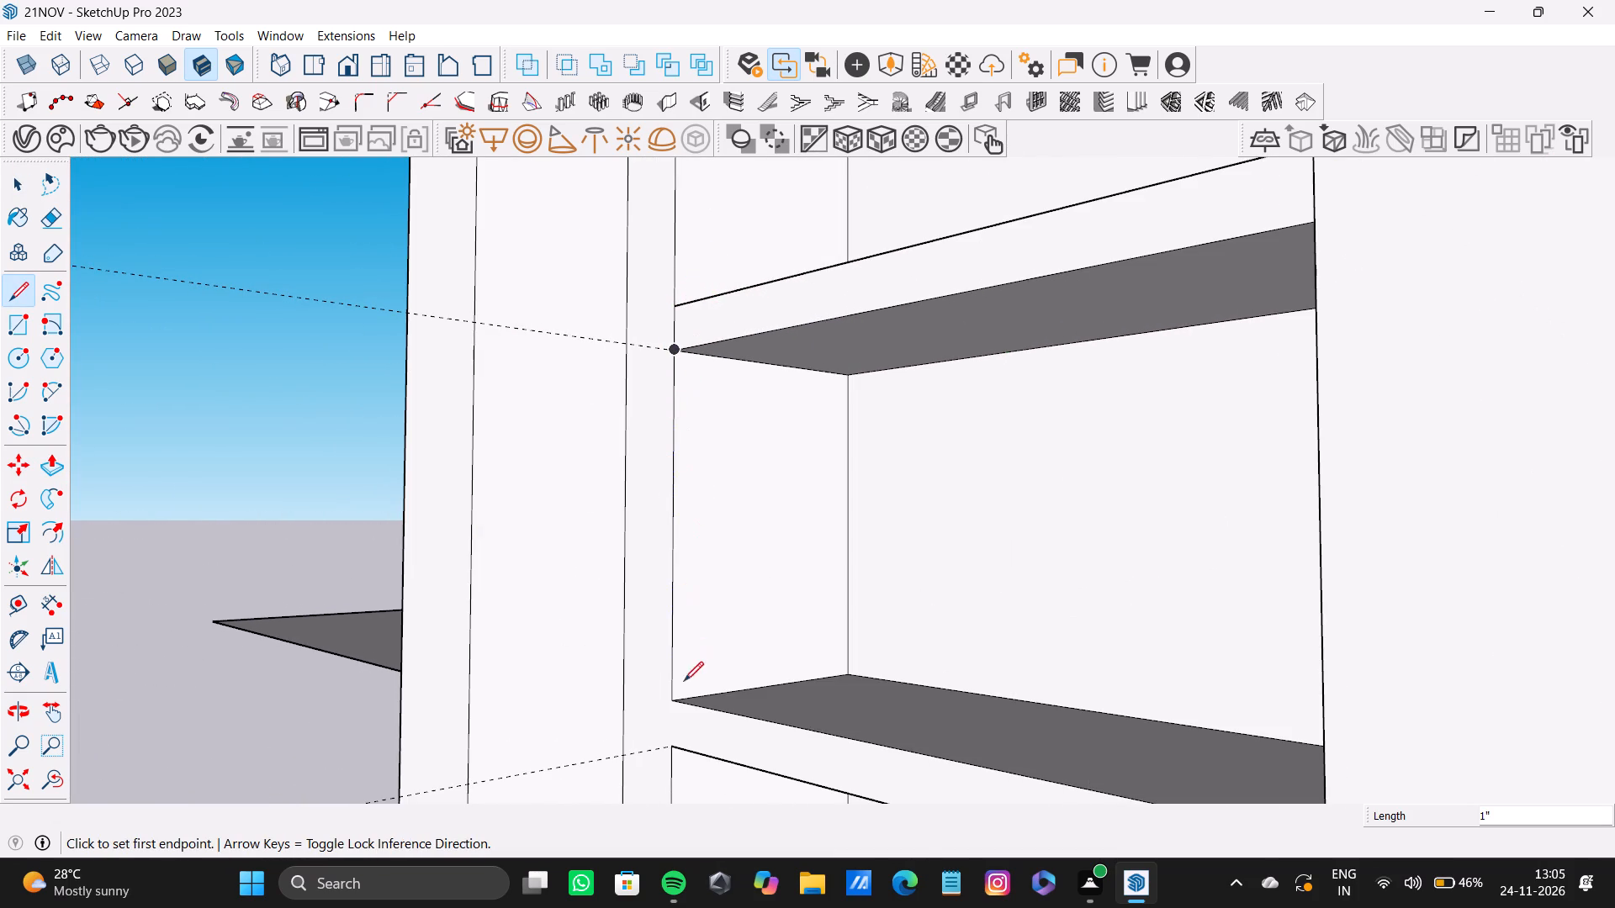
{"action": "left_click", "coordinate": [675, 699]}
{"action": "left_click", "coordinate": [674, 749]}
Draw a vertical line across the same front end of the third shelf from the top, joining its upper and lower corners.
{"action": "scroll", "coordinate": [686, 707], "scroll_direction": "down", "scroll_amount": 5}
{"action": "middle_click_drag", "start_coordinate": [708, 704], "coordinate": [709, 704]}
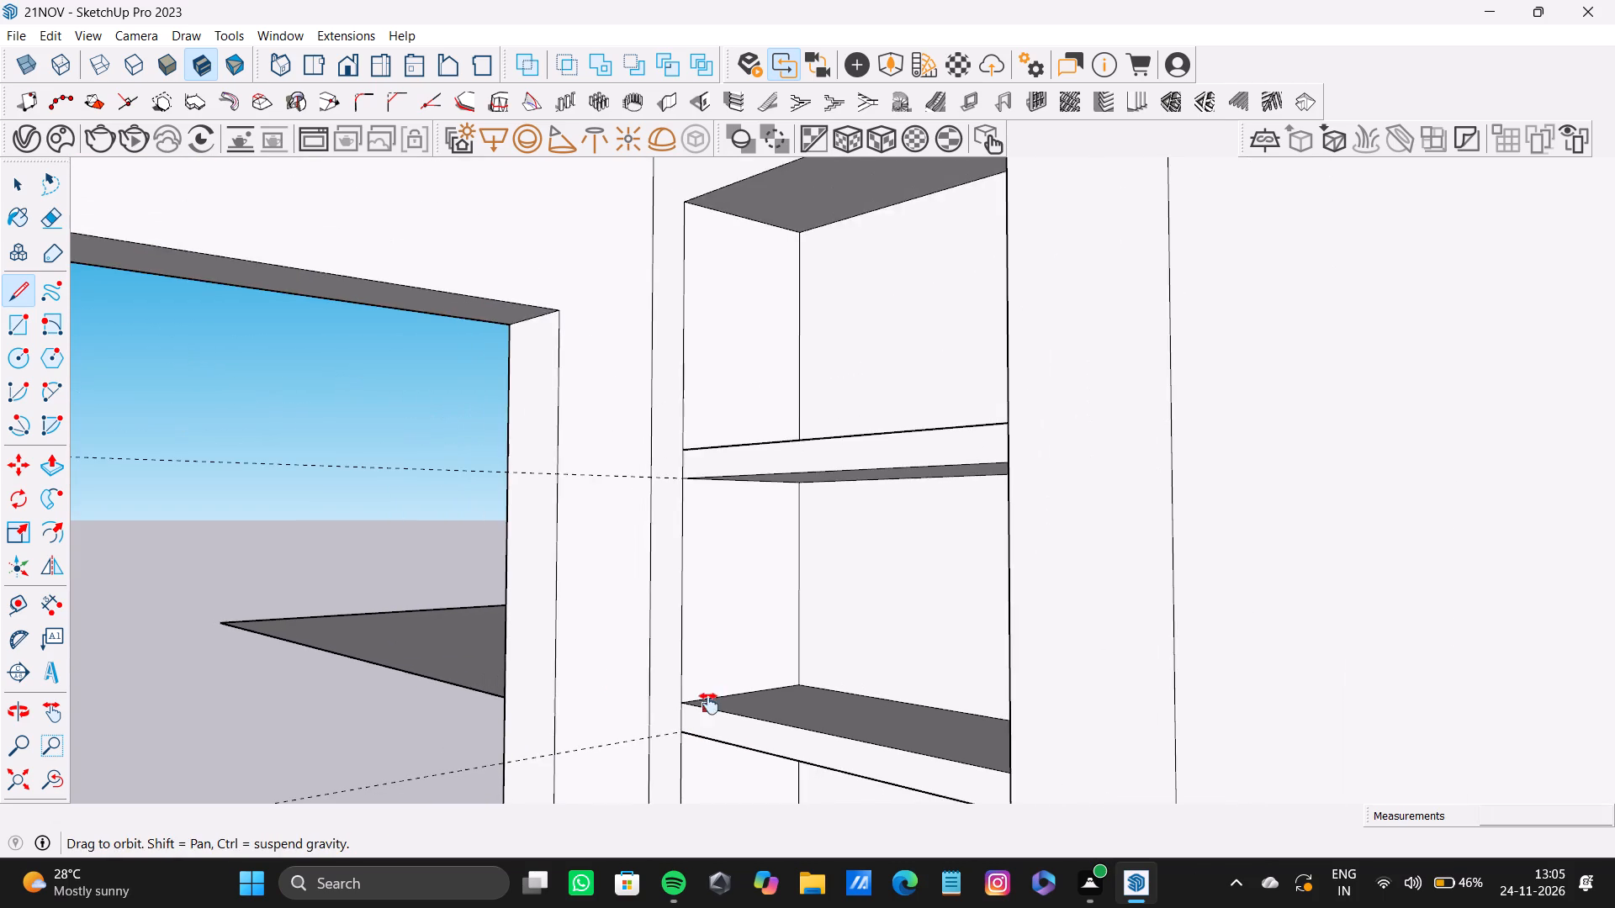
{"action": "middle_click_drag", "start_coordinate": [709, 704], "coordinate": [667, 497]}
{"action": "middle_click_drag", "start_coordinate": [684, 686], "coordinate": [659, 583]}
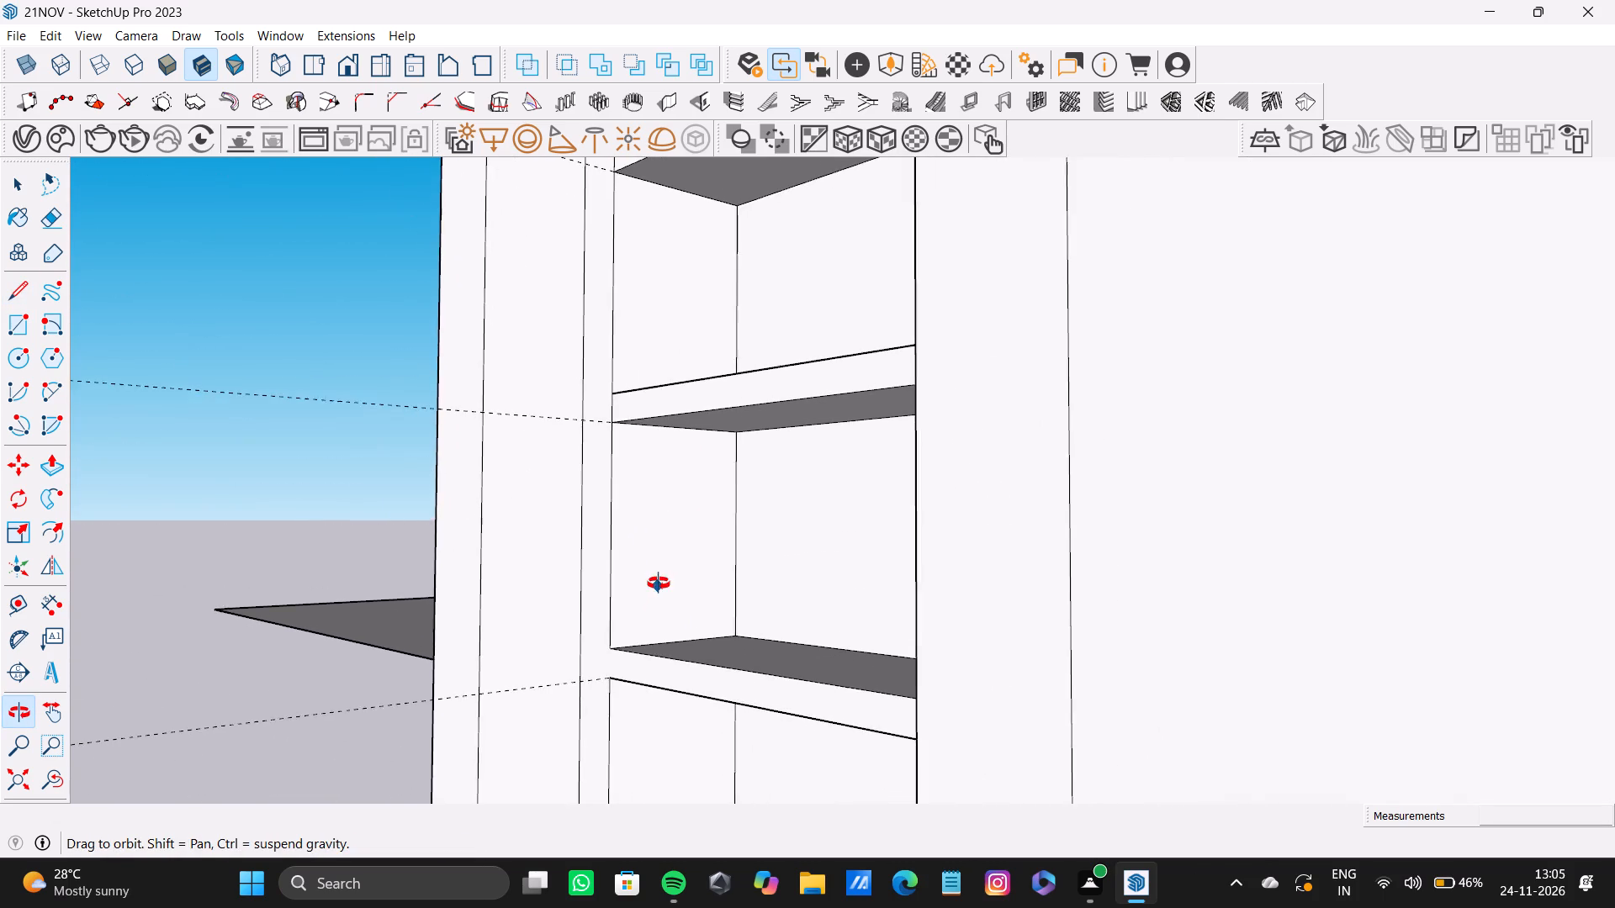
{"action": "middle_click_drag", "start_coordinate": [659, 583], "coordinate": [699, 578]}
{"action": "middle_click", "coordinate": [699, 578]}
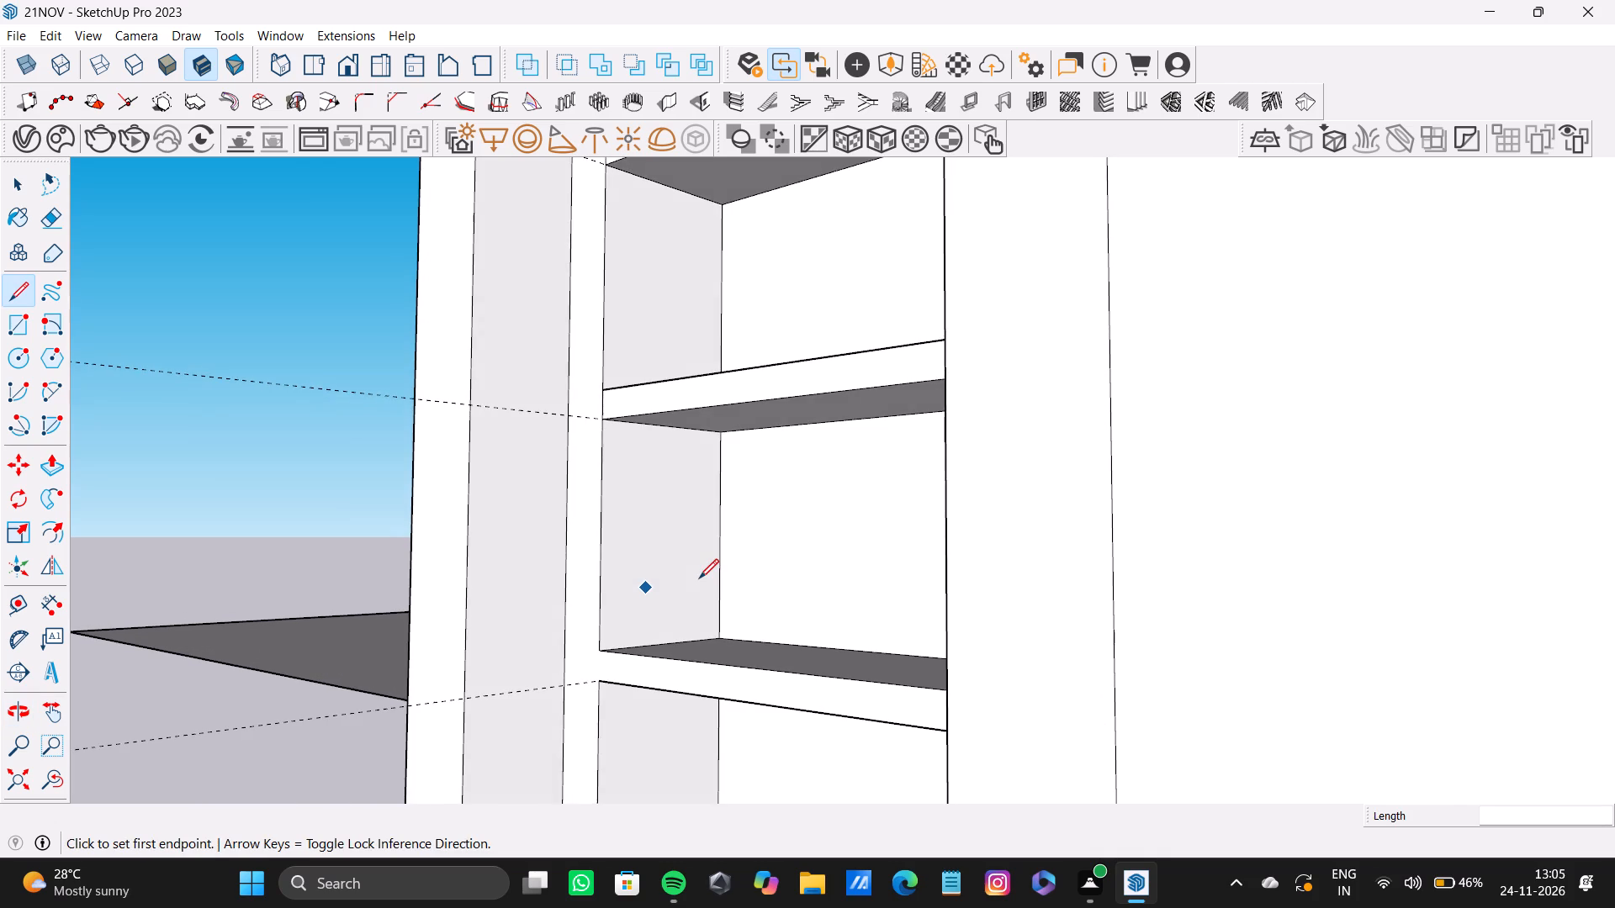
{"action": "middle_click", "coordinate": [699, 578]}
{"action": "scroll", "coordinate": [791, 567], "scroll_direction": "up", "scroll_amount": 3}
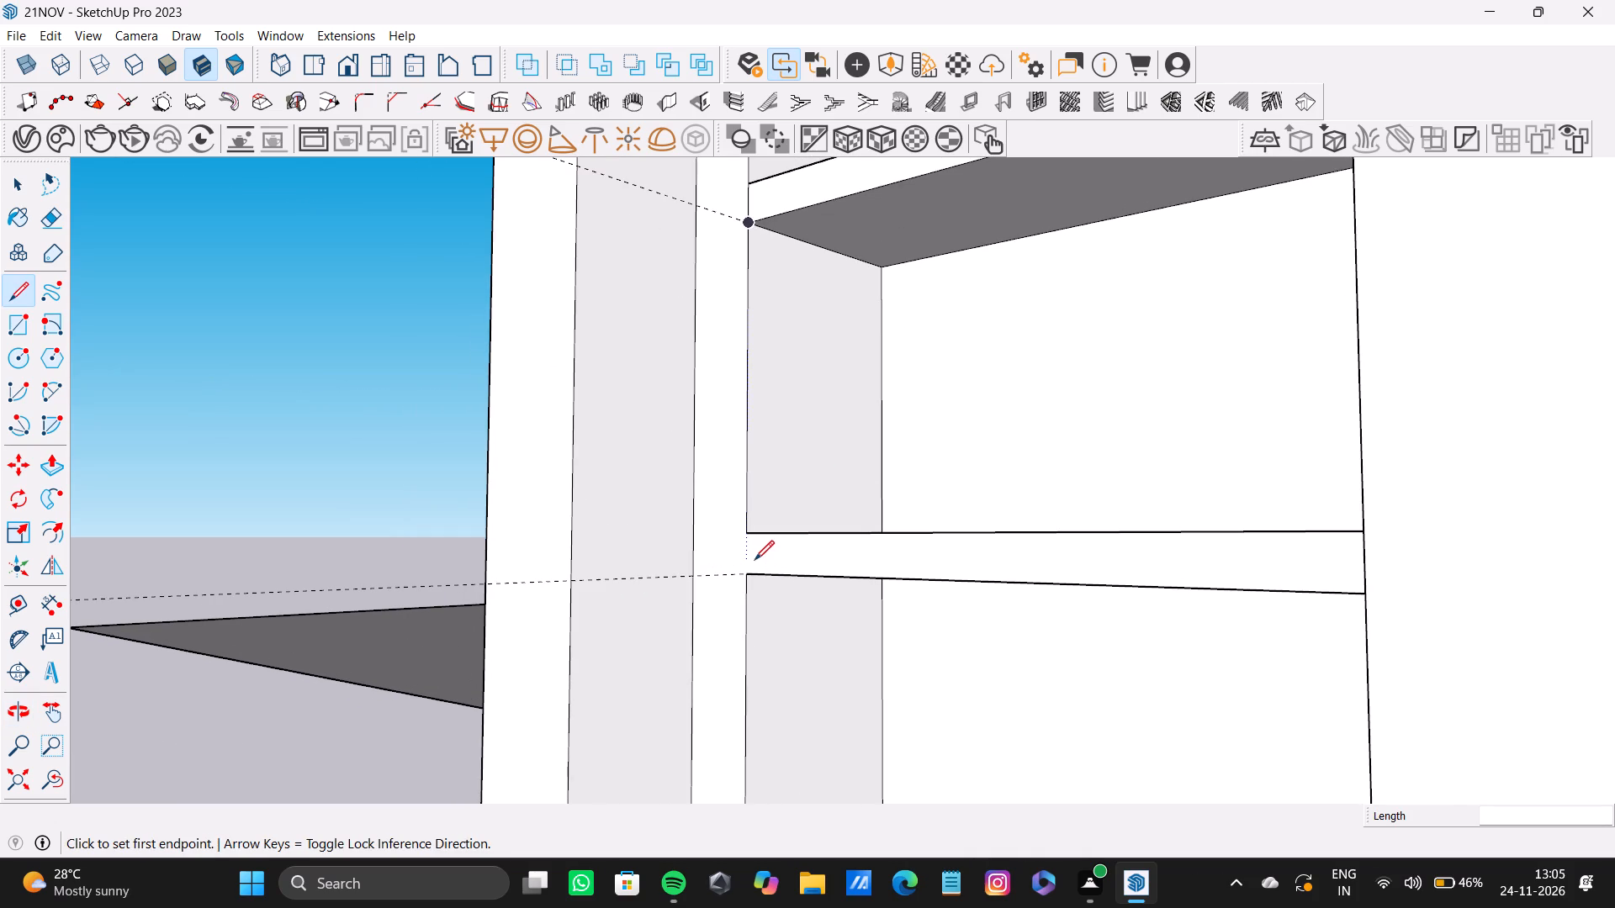
{"action": "scroll", "coordinate": [733, 532], "scroll_direction": "up", "scroll_amount": 4}
{"action": "left_click", "coordinate": [749, 537]}
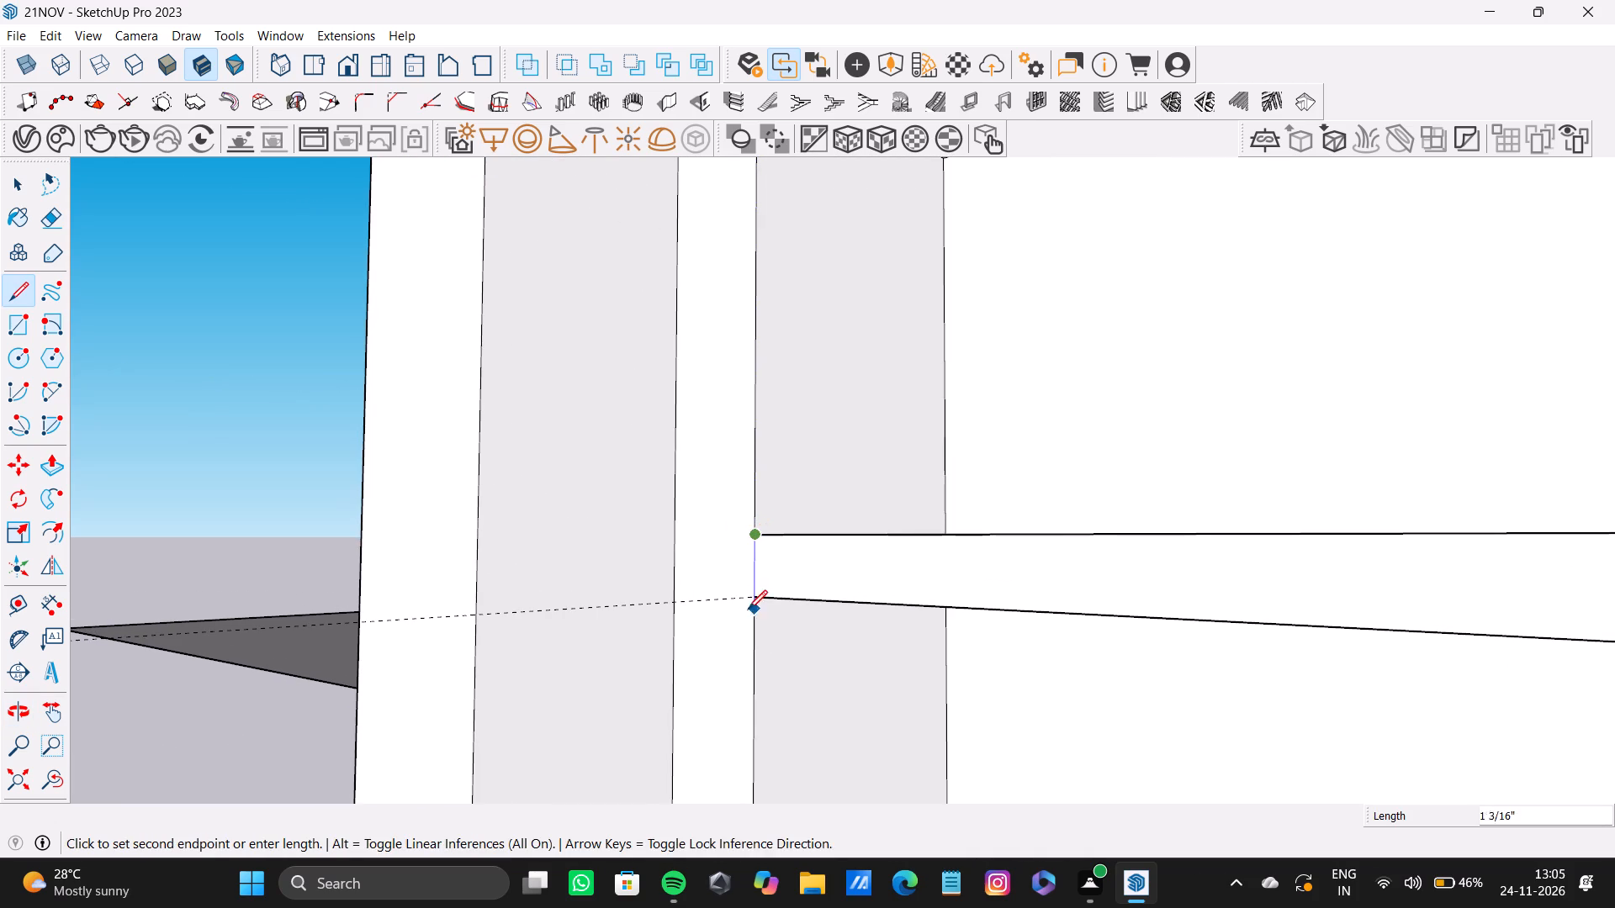
{"action": "left_click", "coordinate": [752, 598]}
Draw vertical lines joining the upper and lower front corners of the fourth and fifth shelves from the top.
{"action": "scroll", "coordinate": [749, 598], "scroll_direction": "down", "scroll_amount": 4}
{"action": "middle_click_drag", "start_coordinate": [752, 604], "coordinate": [649, 400], "text": "shift"}
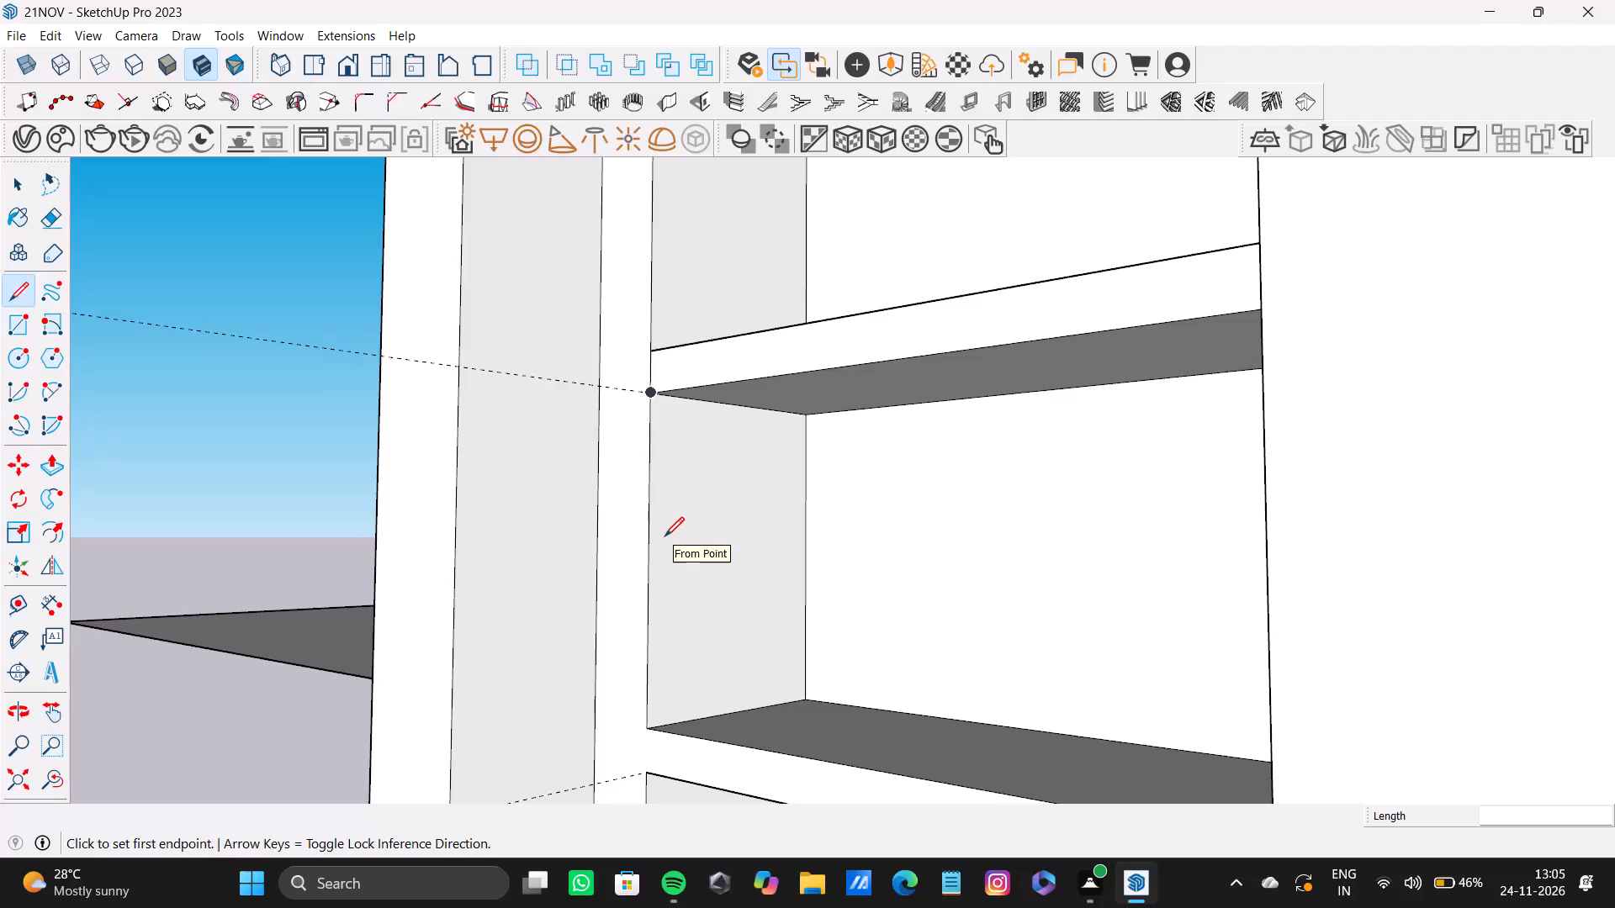
{"action": "scroll", "coordinate": [667, 536], "scroll_direction": "down", "scroll_amount": 3}
{"action": "middle_click_drag", "start_coordinate": [700, 548], "coordinate": [664, 240], "text": "shift"}
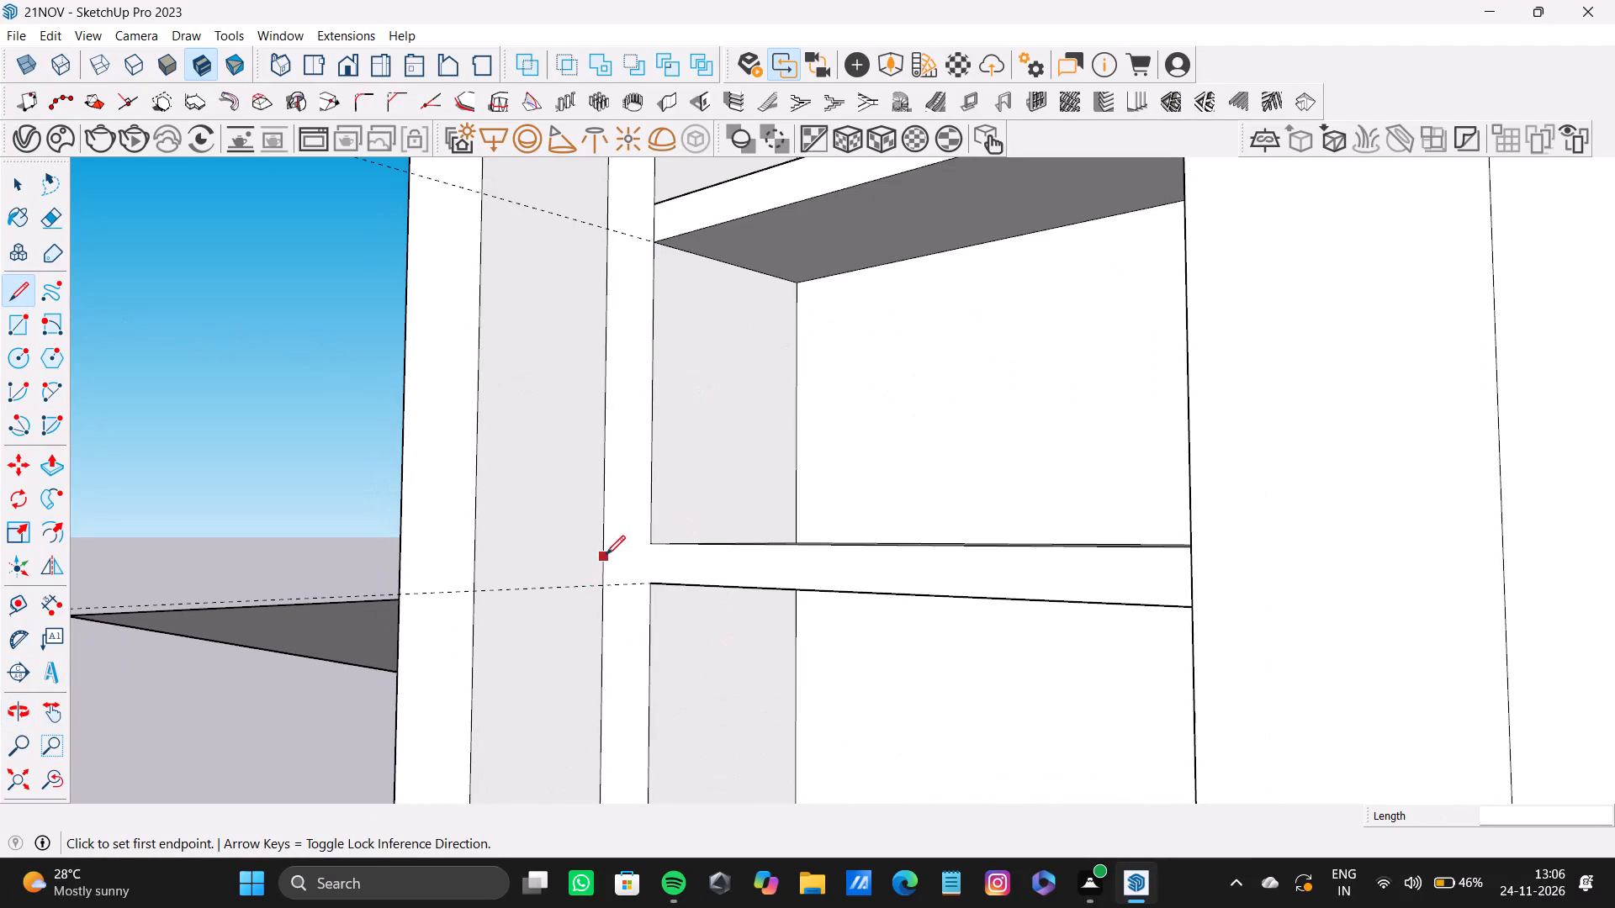
{"action": "scroll", "coordinate": [655, 545], "scroll_direction": "up", "scroll_amount": 5}
{"action": "left_click", "coordinate": [648, 545]}
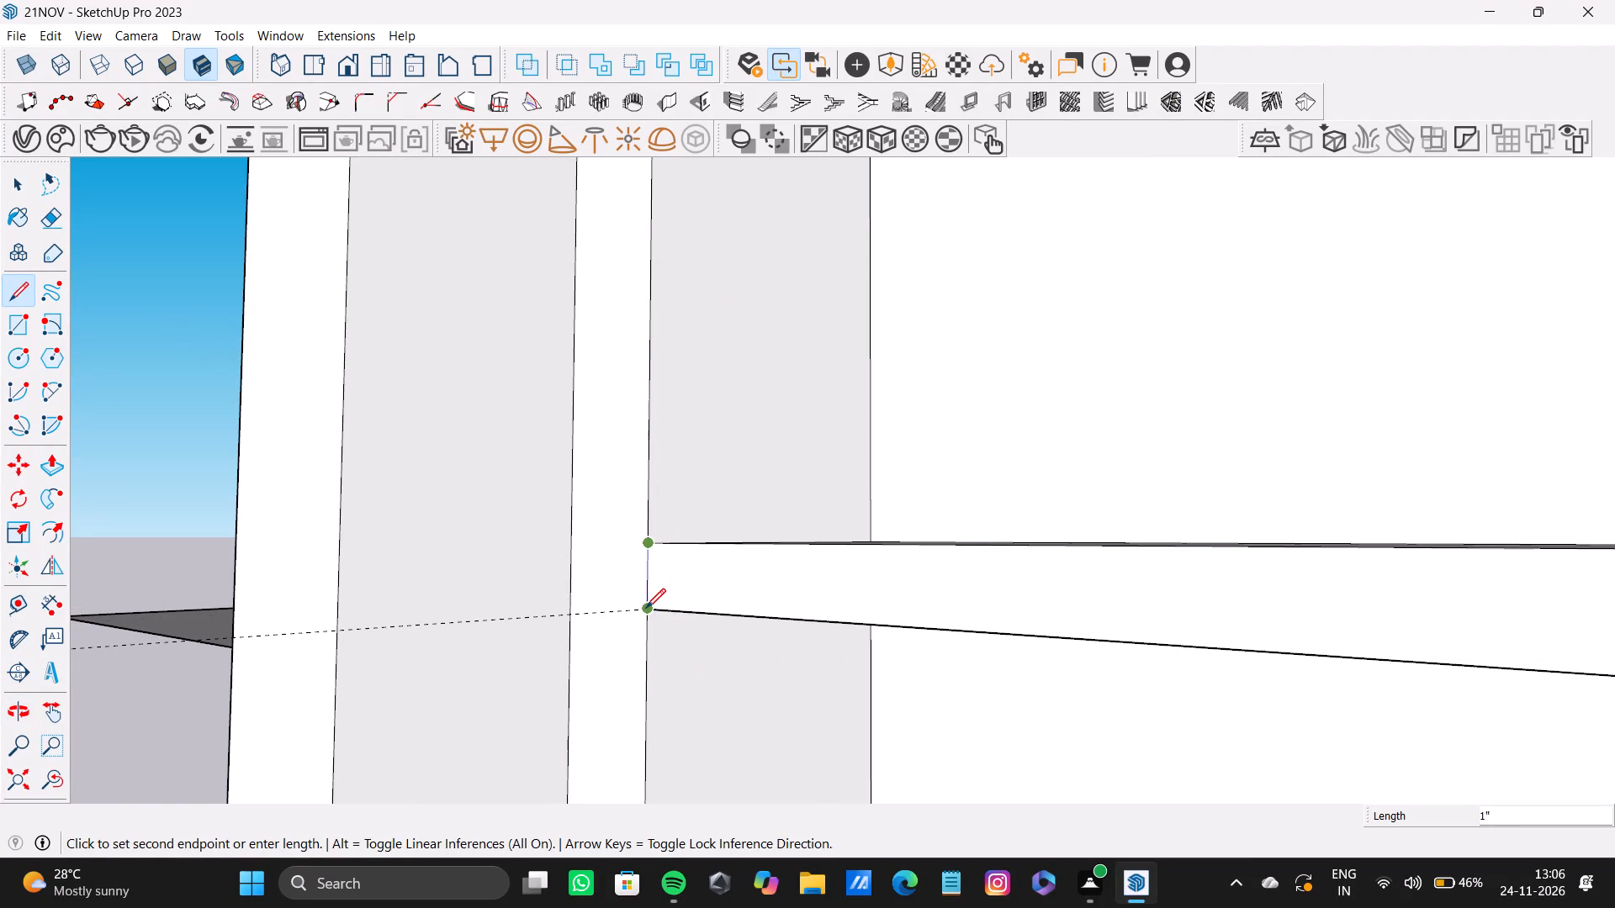
{"action": "left_click", "coordinate": [646, 608]}
{"action": "scroll", "coordinate": [706, 648], "scroll_direction": "down", "scroll_amount": 16}
{"action": "middle_click_drag", "start_coordinate": [702, 646], "coordinate": [613, 416]}
{"action": "scroll", "coordinate": [614, 530], "scroll_direction": "up", "scroll_amount": 14}
{"action": "left_click", "coordinate": [593, 523]}
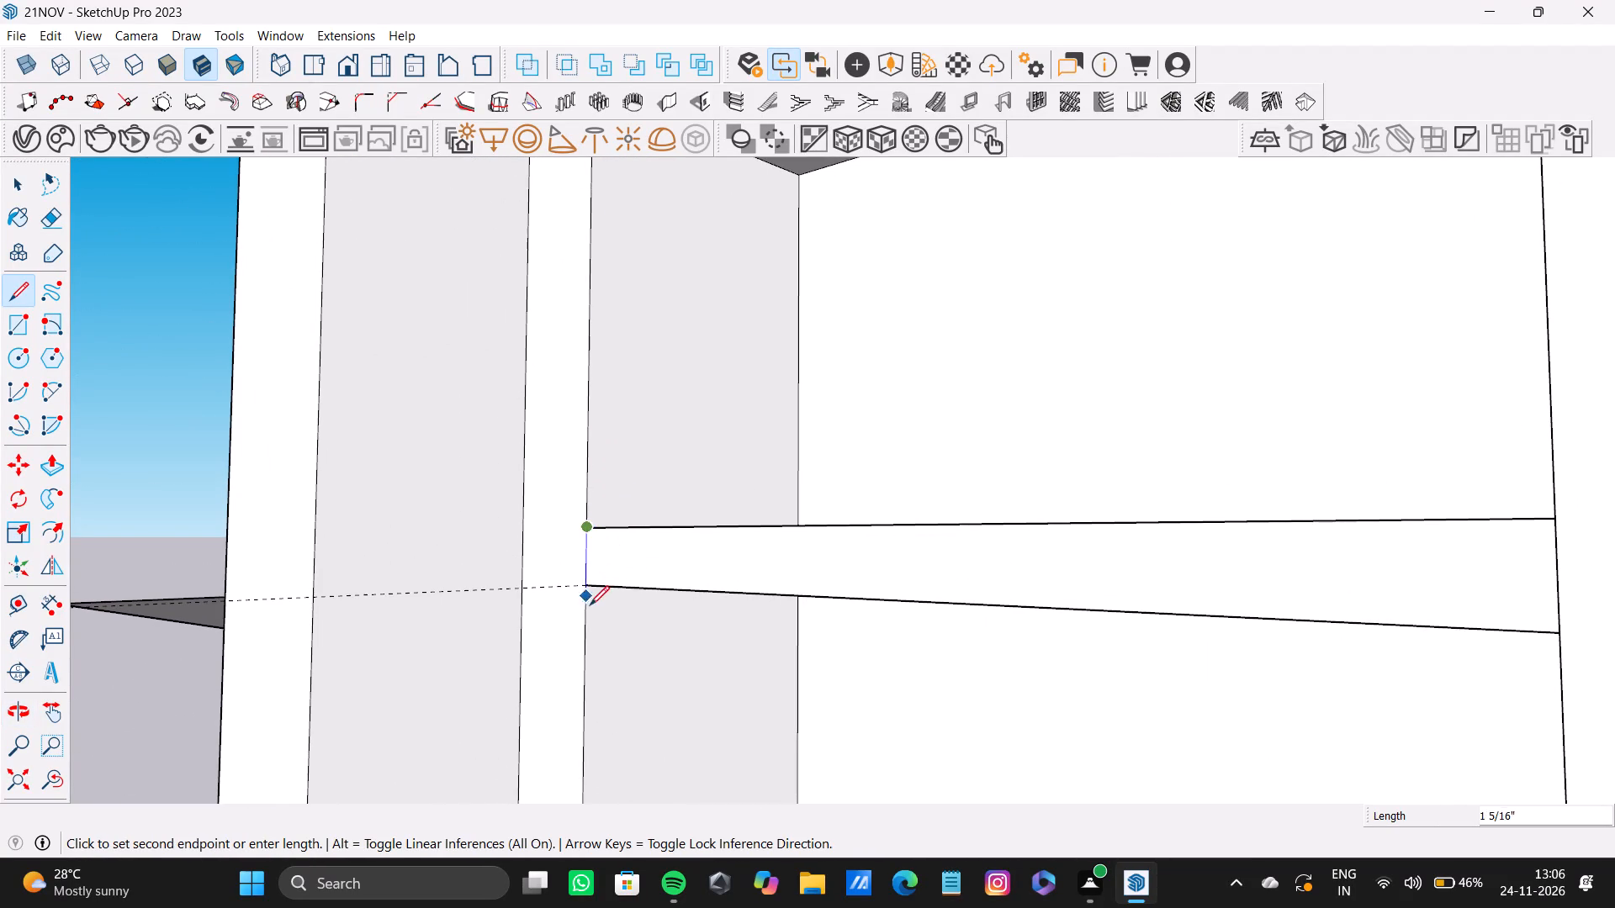
{"action": "left_click", "coordinate": [582, 589]}
Draw a vertical line joining the upper and lower front corners of the sixth shelf from the top.
{"action": "scroll", "coordinate": [654, 631], "scroll_direction": "down", "scroll_amount": 4}
{"action": "middle_click_drag", "start_coordinate": [654, 634], "coordinate": [583, 417]}
{"action": "scroll", "coordinate": [543, 612], "scroll_direction": "up", "scroll_amount": 4}
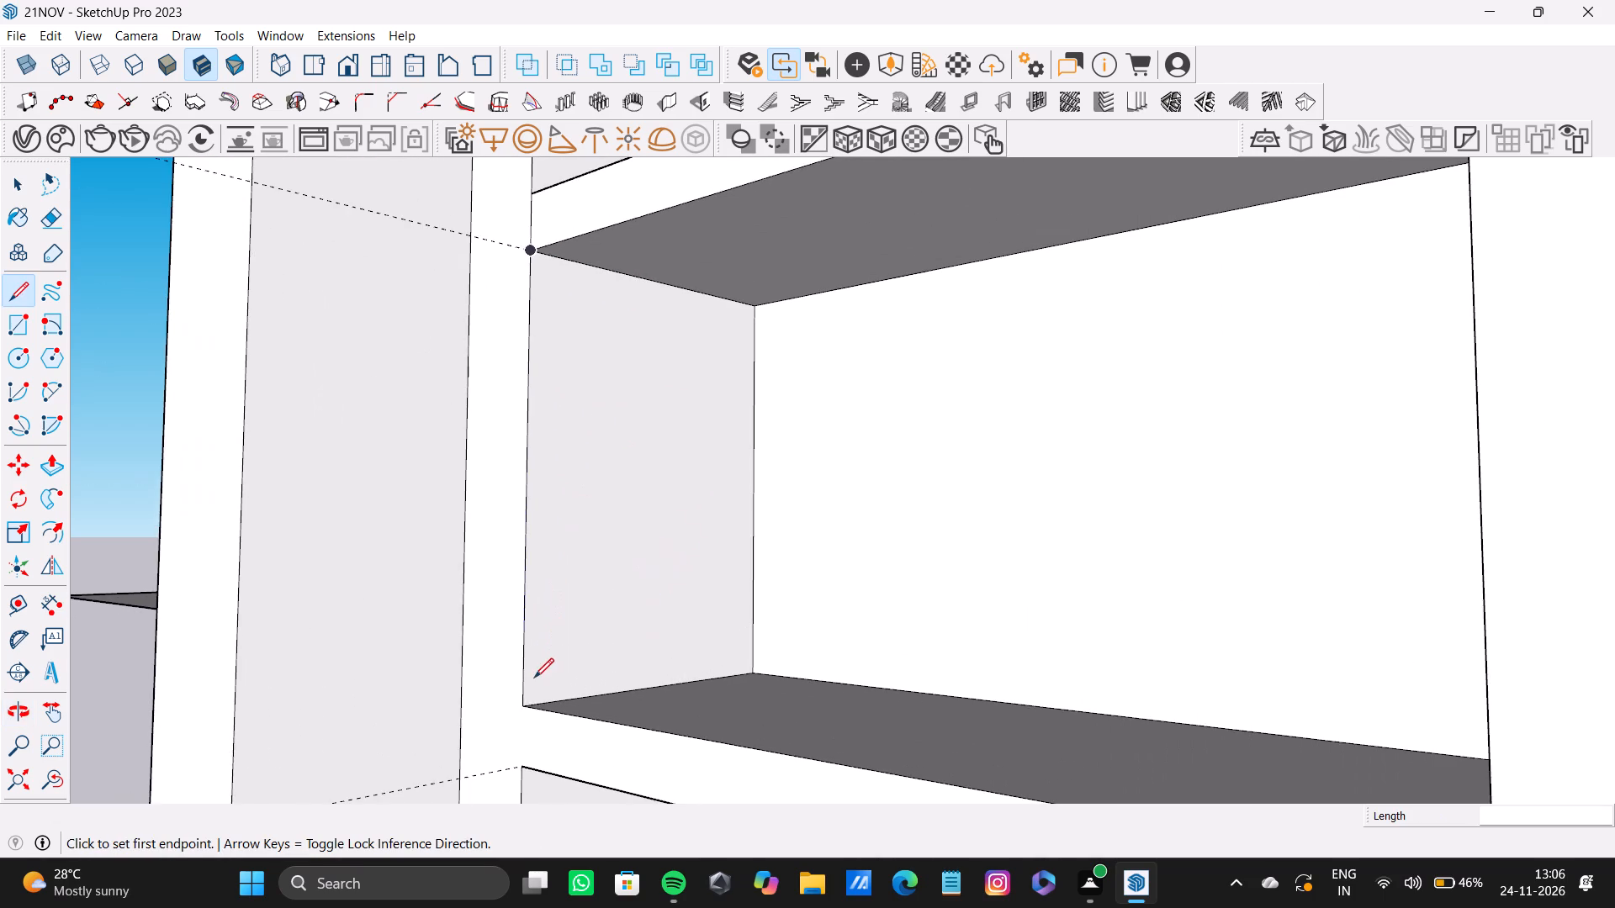
{"action": "middle_click_drag", "start_coordinate": [536, 678], "coordinate": [543, 473]}
{"action": "left_click", "coordinate": [524, 498]}
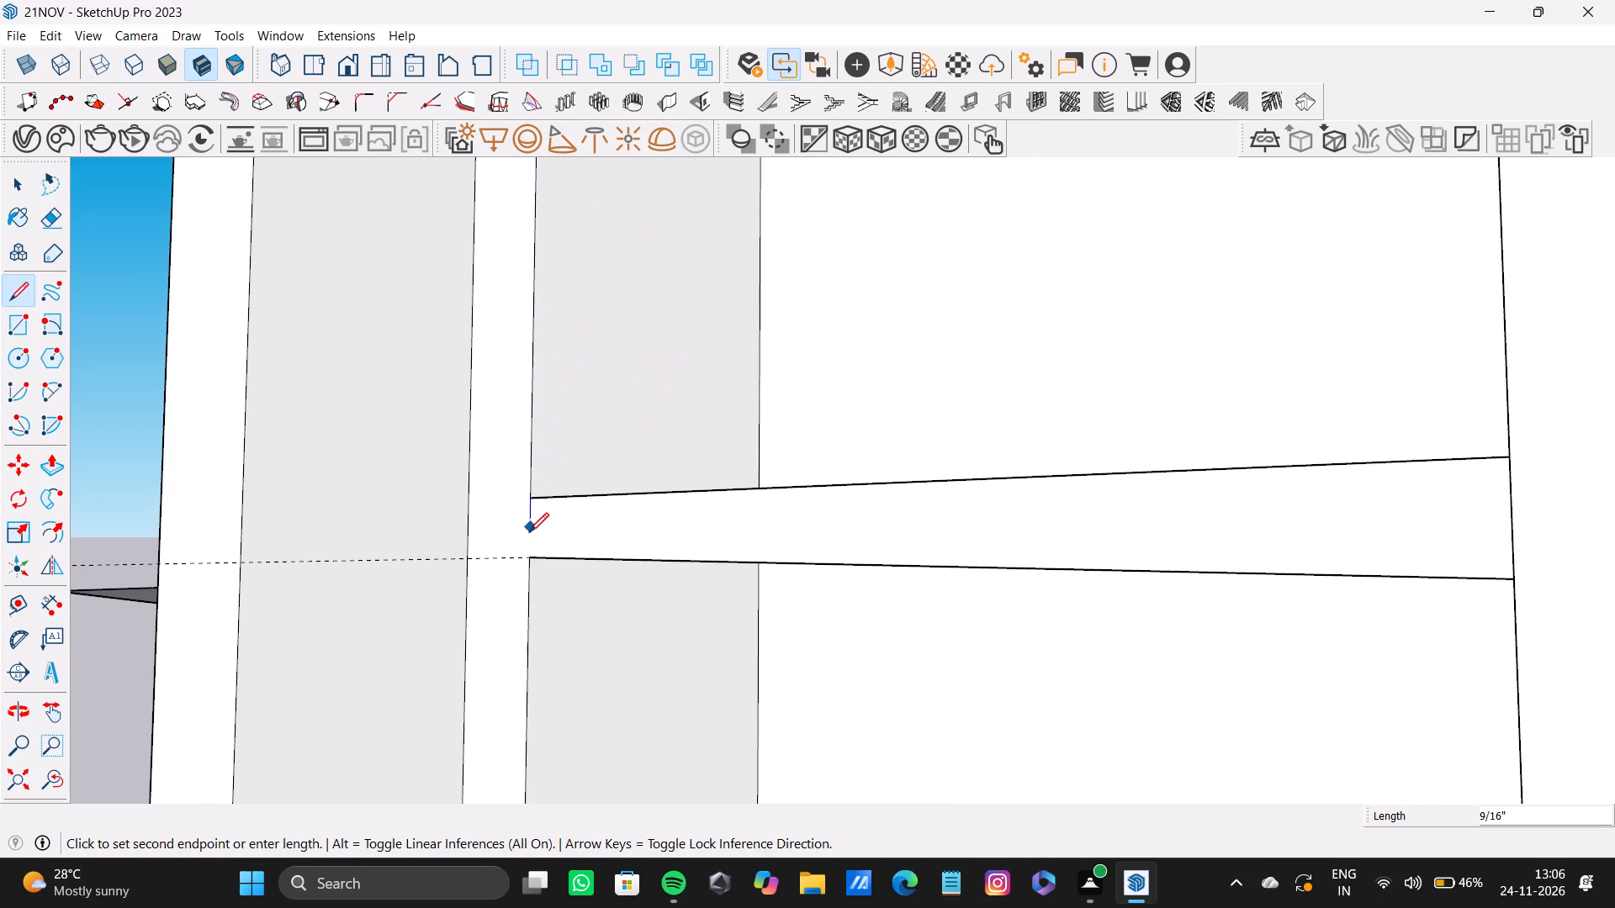
{"action": "left_click", "coordinate": [529, 561]}
Delete the stray face covering the front of the compartment between the fifth and sixth shelves from the top.
{"action": "scroll", "coordinate": [535, 567], "scroll_direction": "down", "scroll_amount": 9}
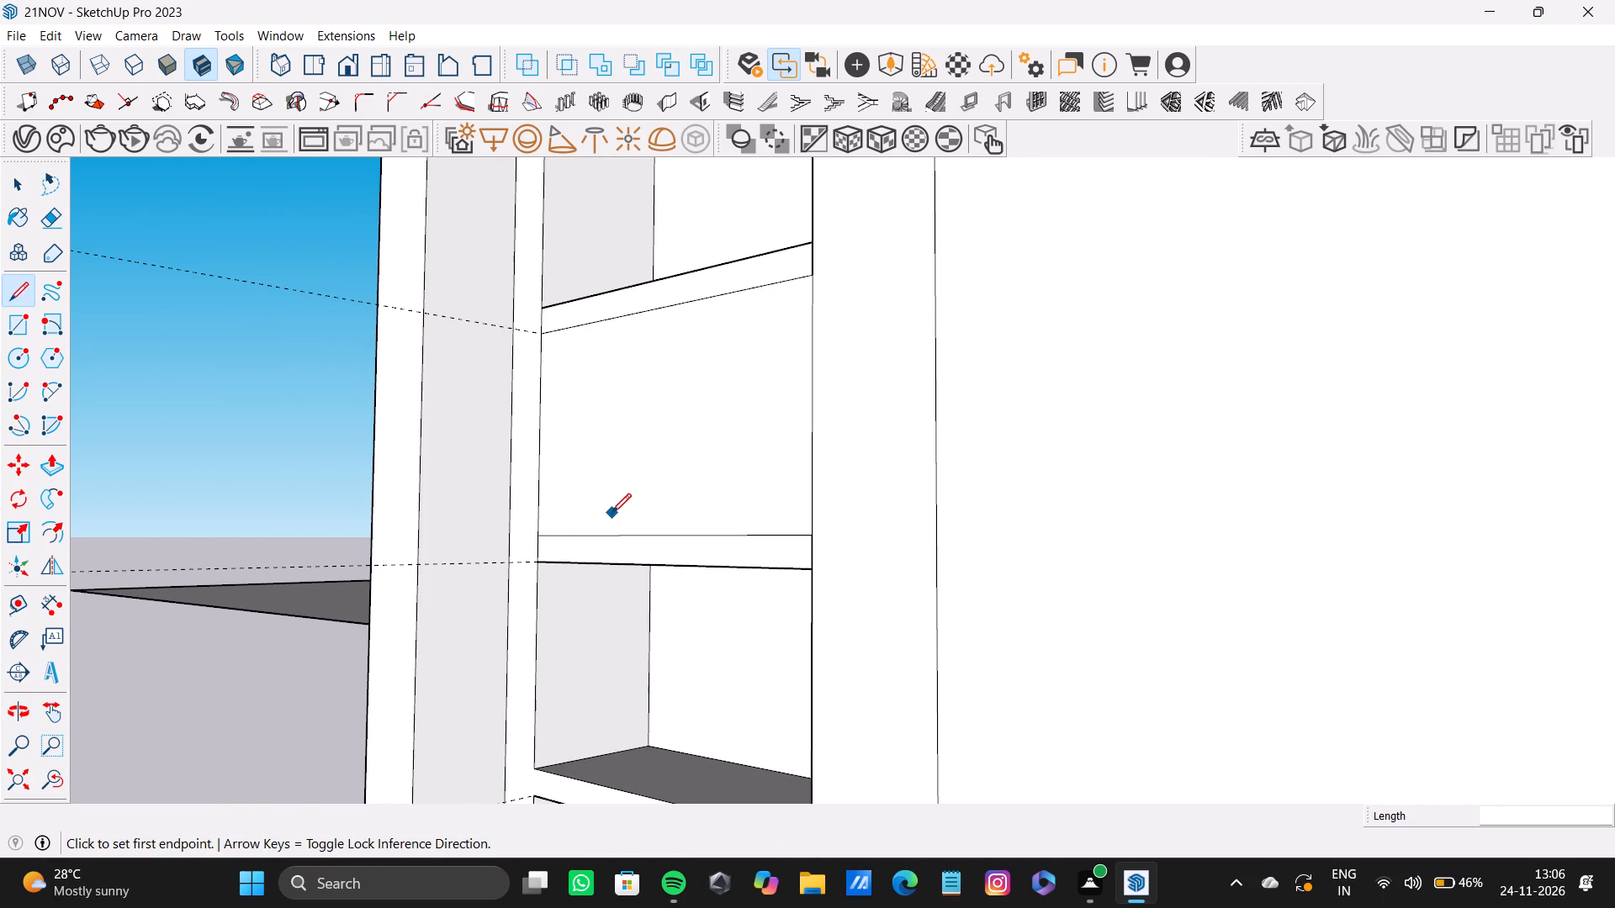
{"action": "key", "text": "space"}
{"action": "left_click", "coordinate": [675, 460]}
{"action": "key", "text": "Delete"}
{"action": "left_click", "coordinate": [670, 487]}
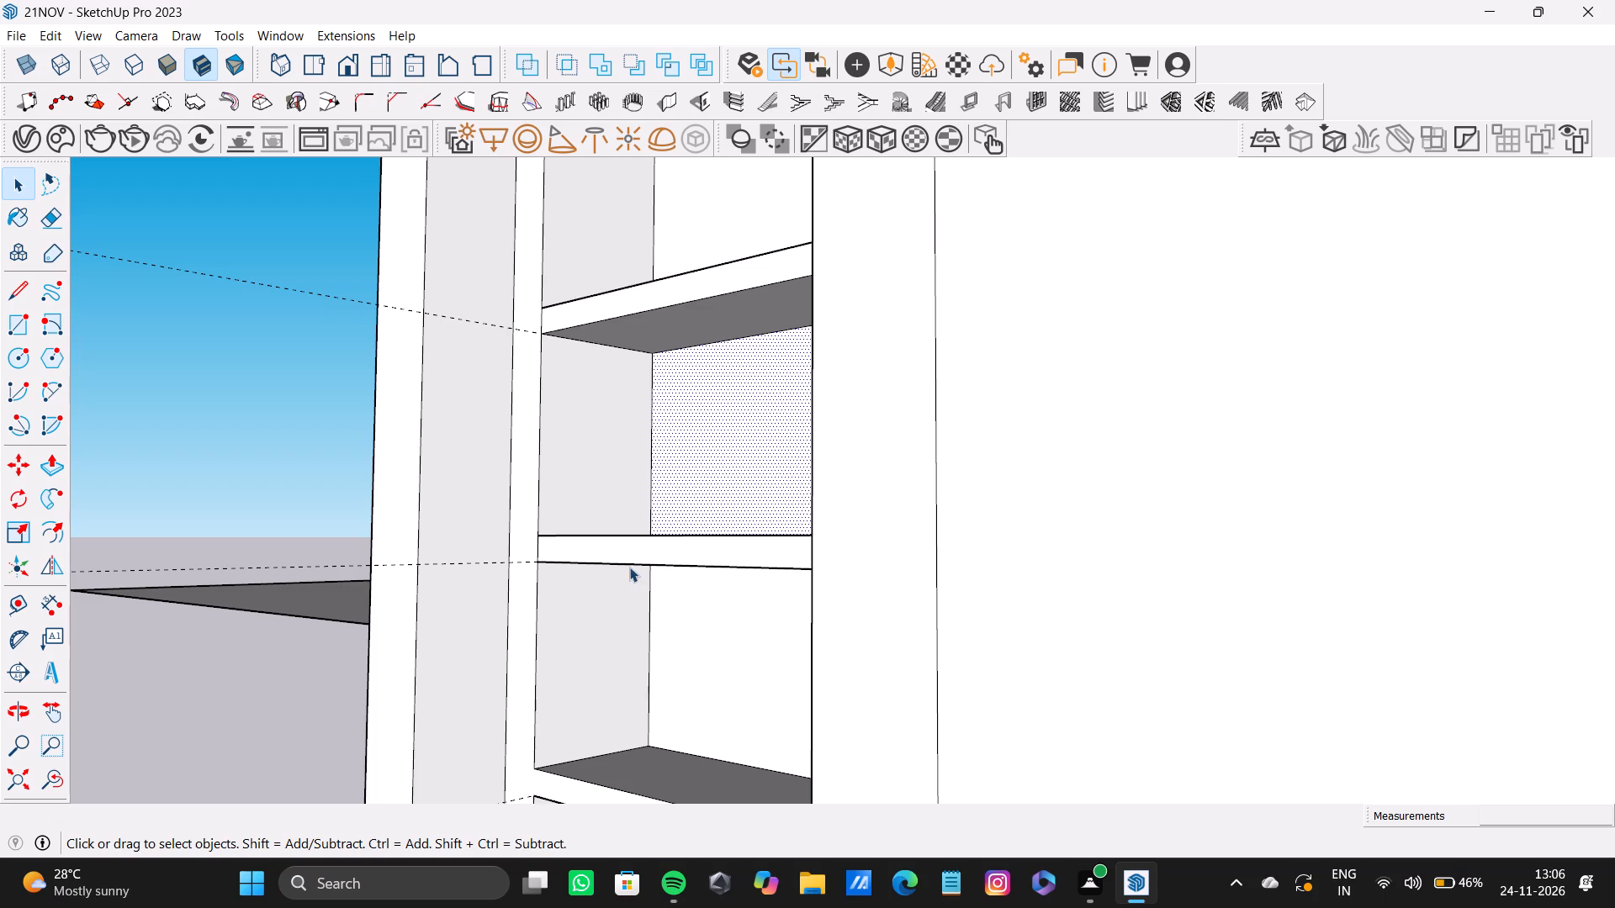
Draw vertical lines joining the upper and lower front corners of the two lowest shelves.
{"action": "key", "text": "l"}
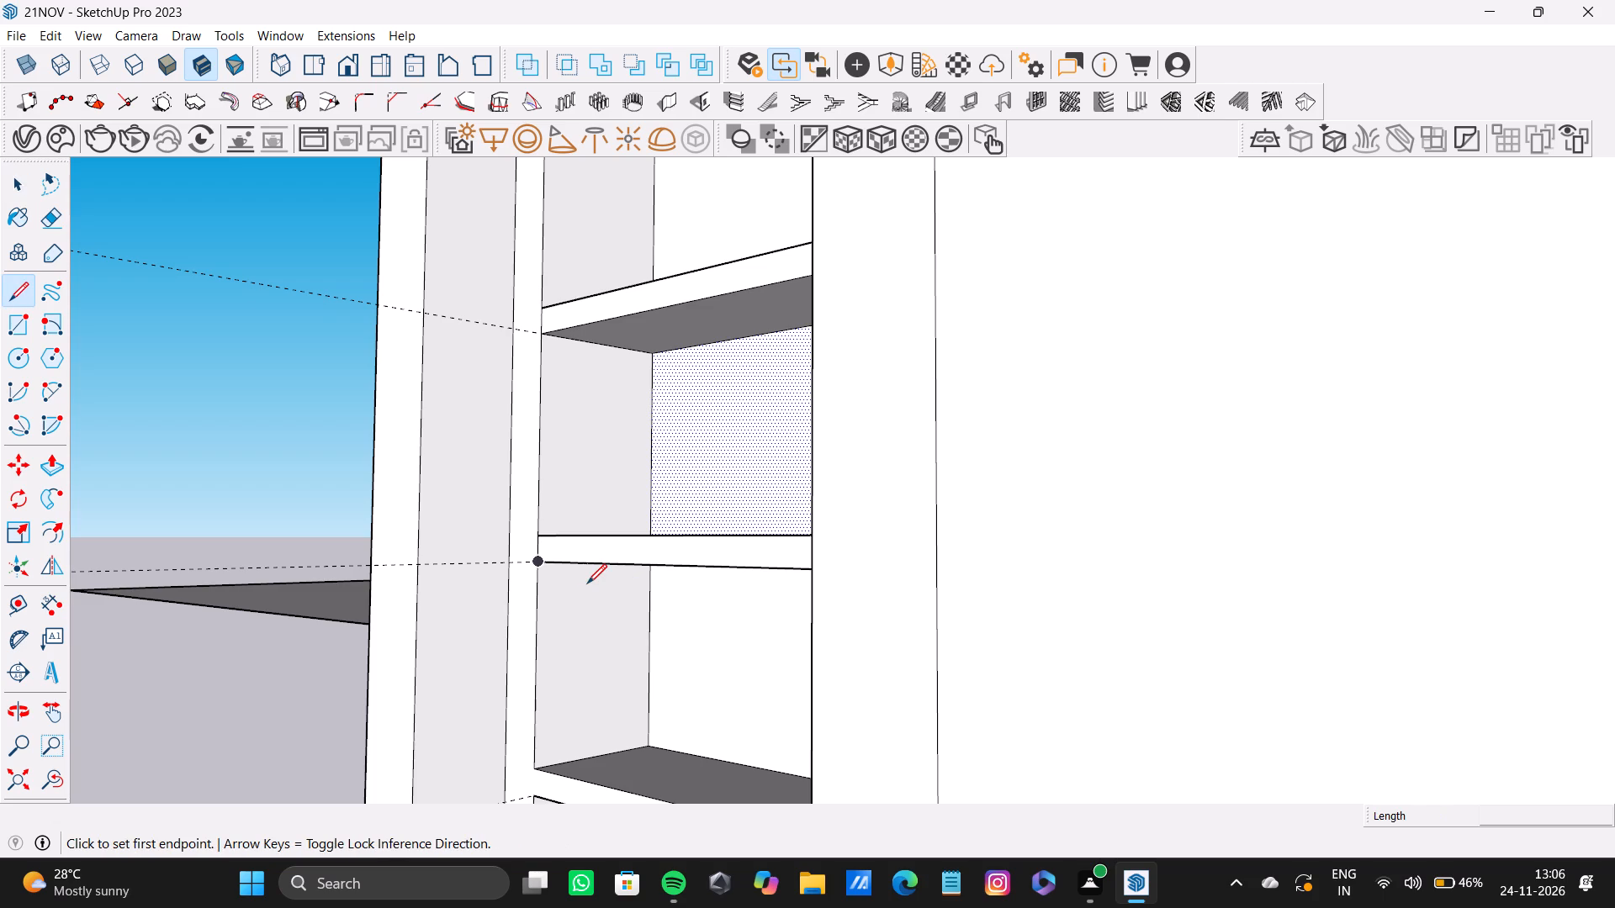
{"action": "scroll", "coordinate": [566, 593], "scroll_direction": "down", "scroll_amount": 9}
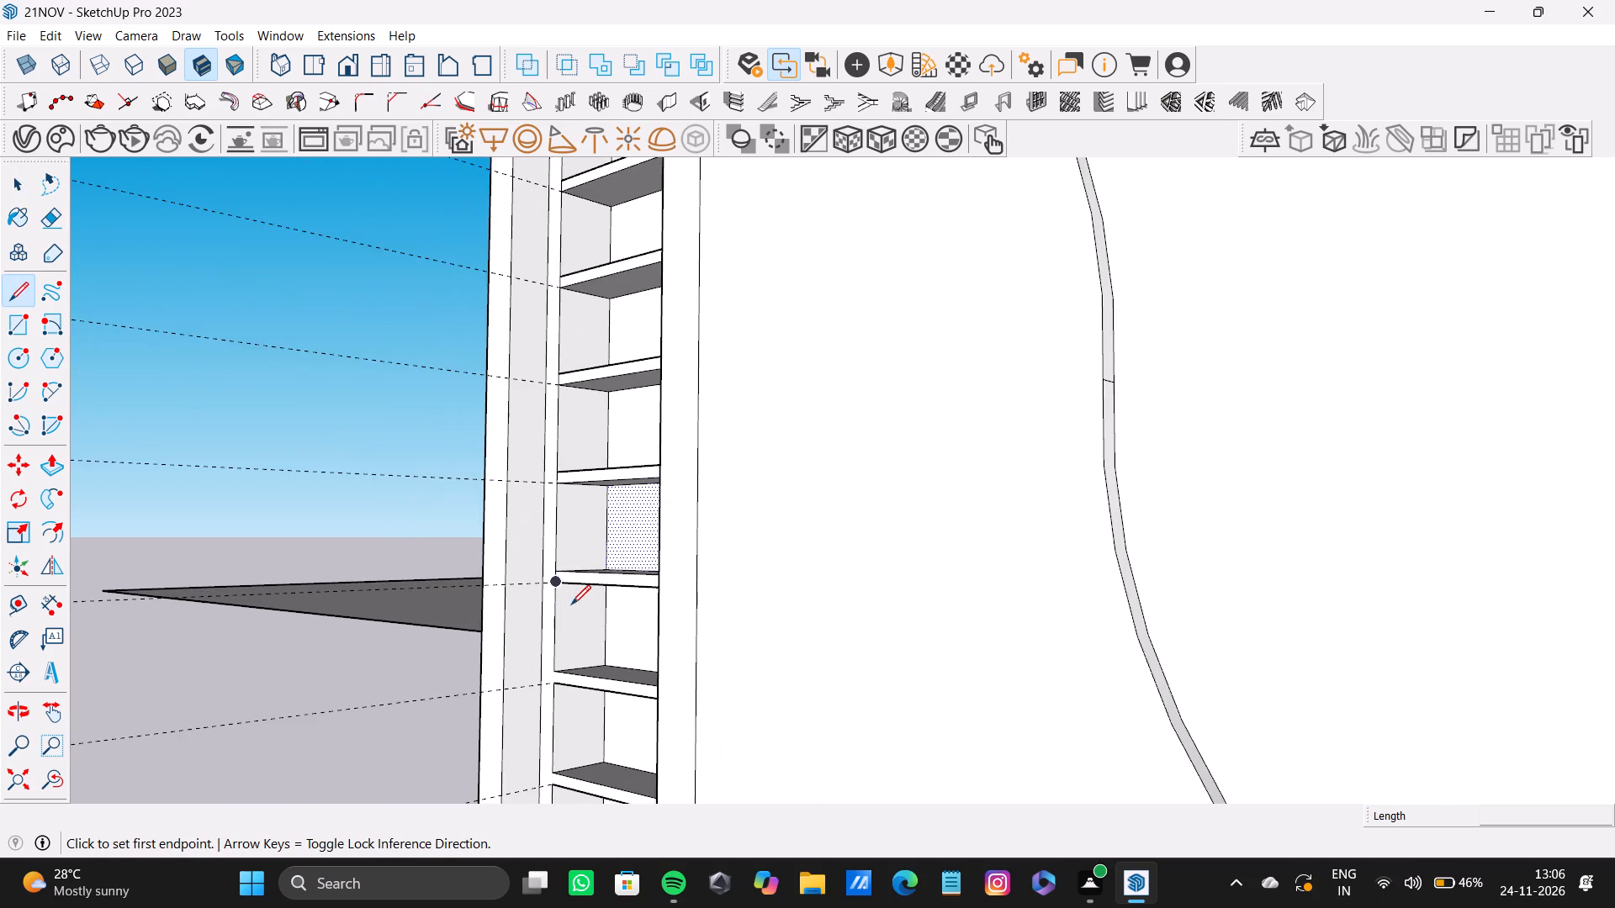
{"action": "middle_click_drag", "start_coordinate": [574, 620], "coordinate": [636, 582]}
{"action": "middle_click_drag", "start_coordinate": [610, 615], "coordinate": [601, 651]}
{"action": "scroll", "coordinate": [552, 687], "scroll_direction": "up", "scroll_amount": 4}
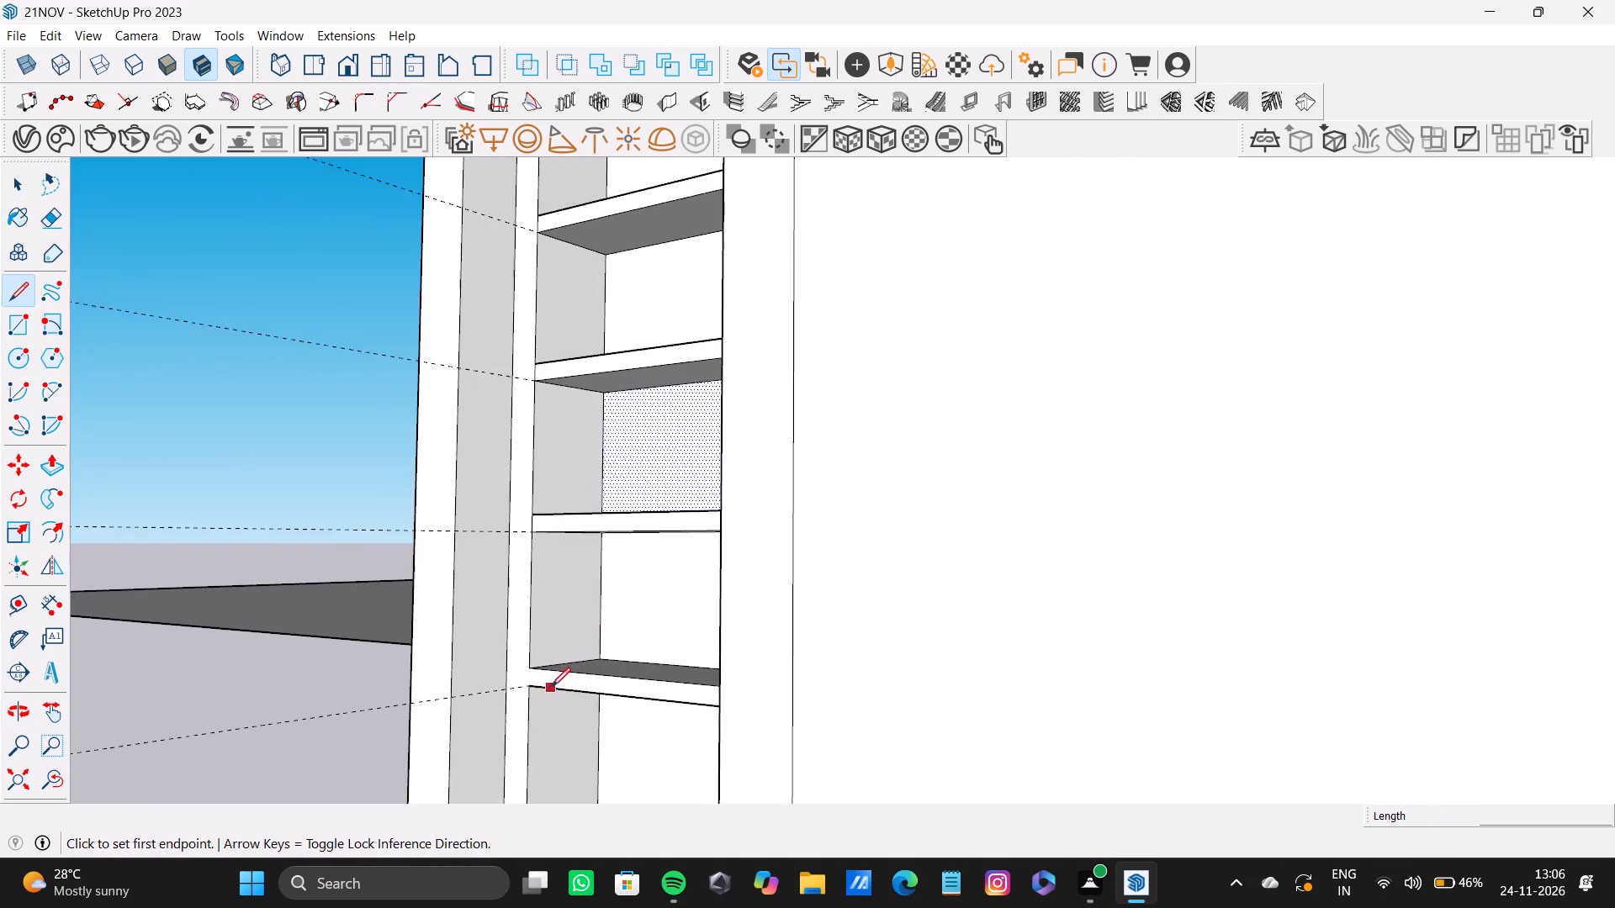
{"action": "scroll", "coordinate": [551, 687], "scroll_direction": "up", "scroll_amount": 6}
{"action": "left_click", "coordinate": [521, 656]}
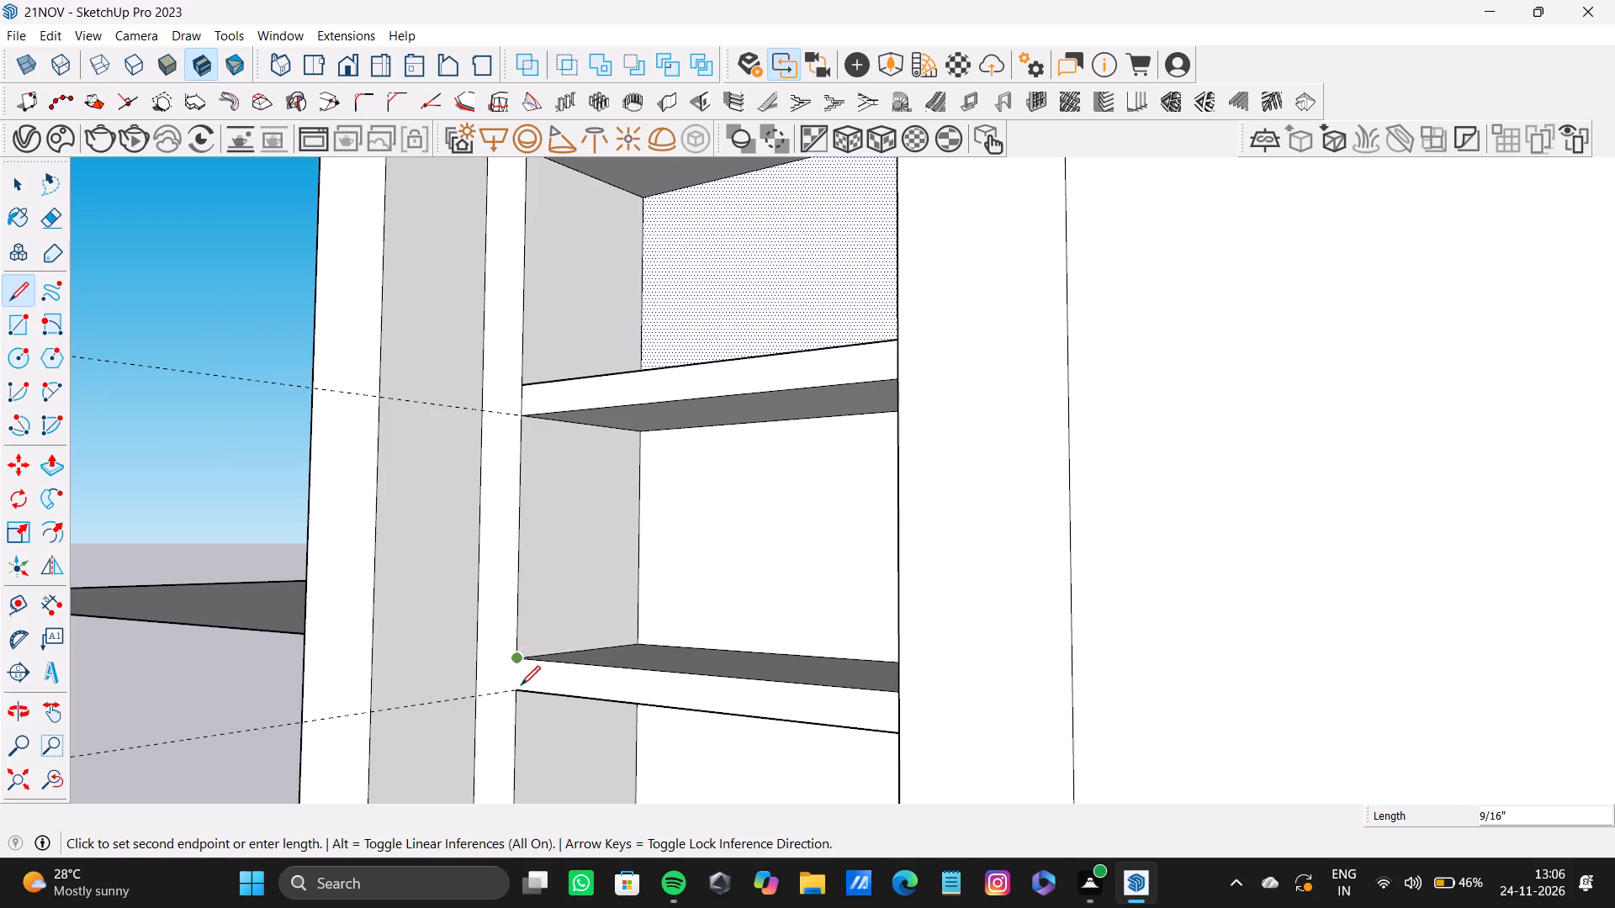
{"action": "left_click", "coordinate": [516, 691]}
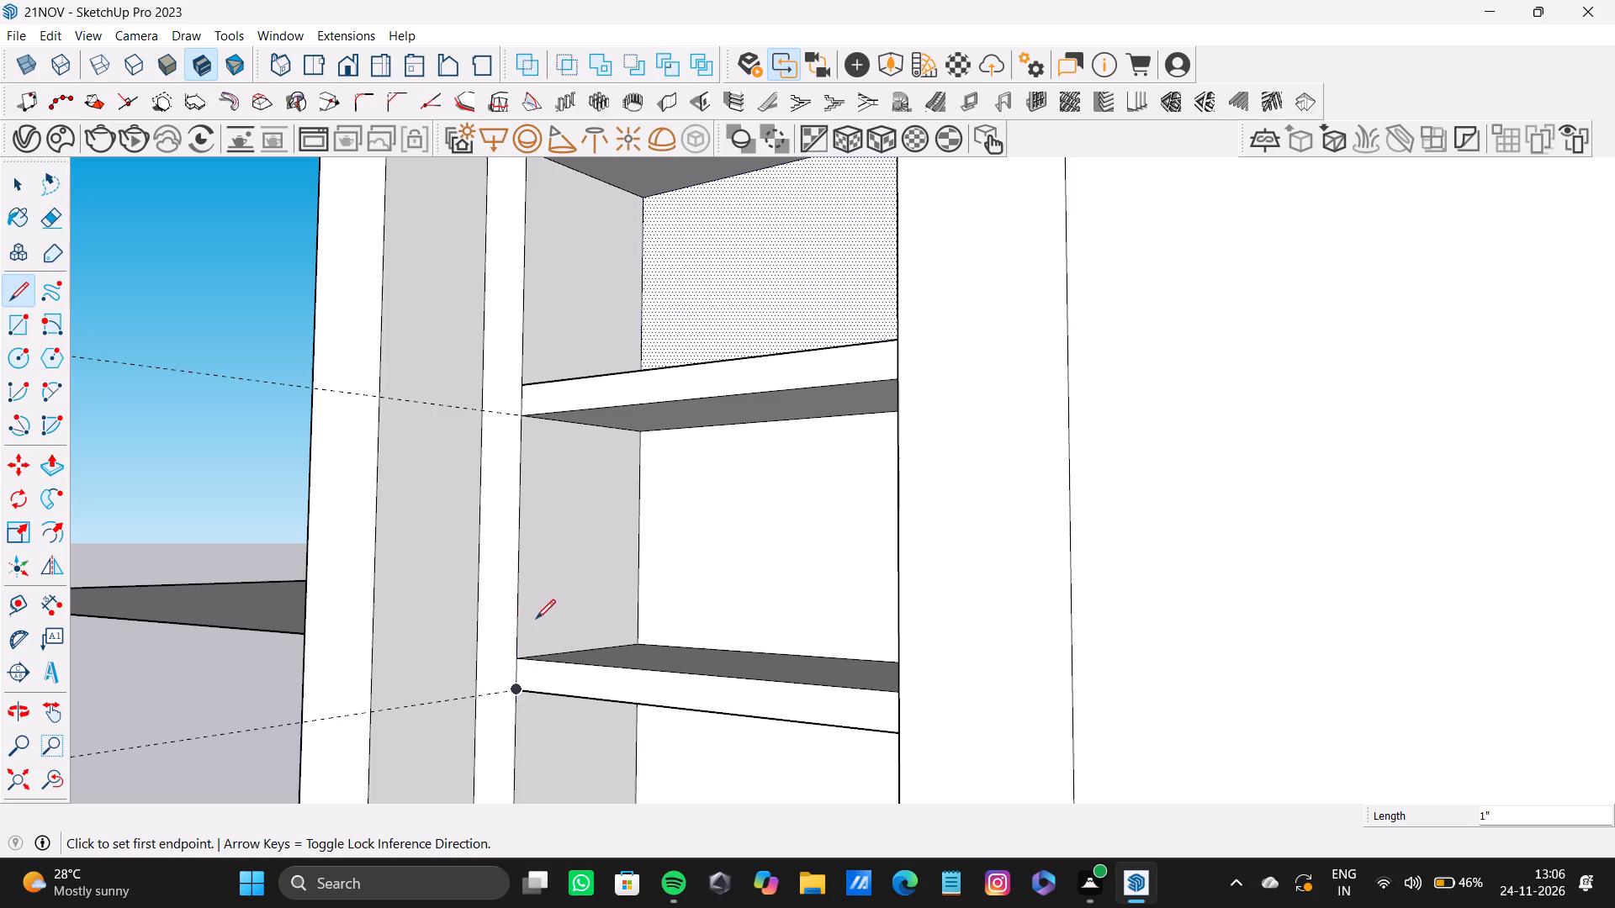
{"action": "scroll", "coordinate": [542, 619], "scroll_direction": "down", "scroll_amount": 5}
{"action": "middle_click_drag", "start_coordinate": [585, 608], "coordinate": [574, 407], "text": "shift"}
{"action": "scroll", "coordinate": [540, 535], "scroll_direction": "up", "scroll_amount": 7}
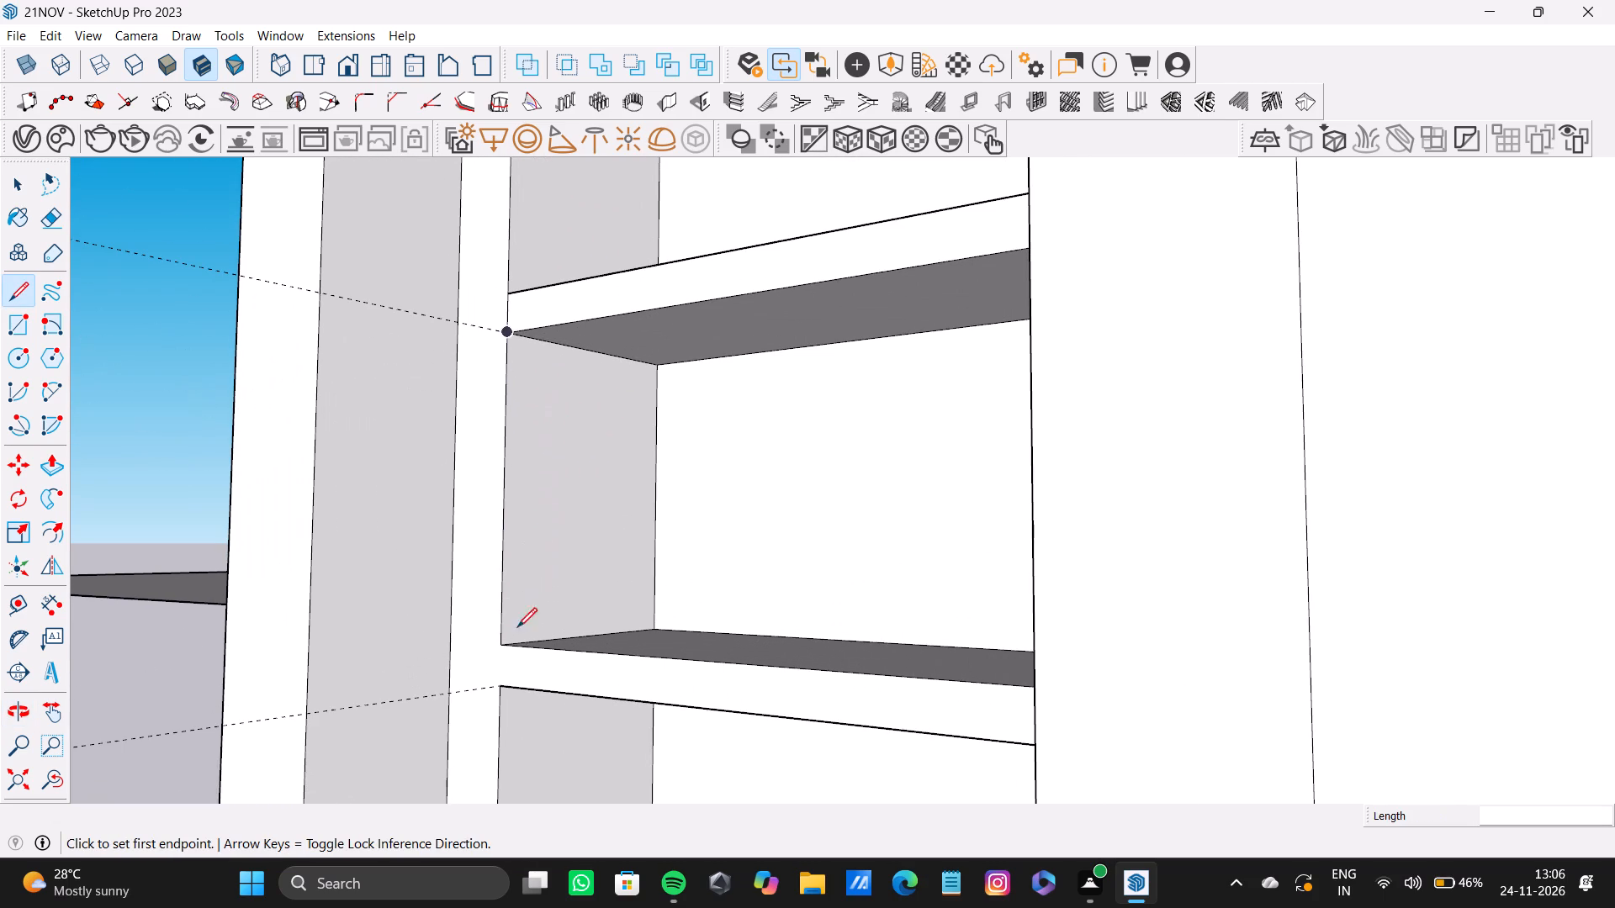
{"action": "left_click_drag", "start_coordinate": [506, 647], "coordinate": [506, 666]}
{"action": "left_click", "coordinate": [503, 685]}
Examine the shelved recess, curved wall panel, wardrobe and slatted wall from several angles inside the room.
{"action": "scroll", "coordinate": [516, 676], "scroll_direction": "down", "scroll_amount": 4}
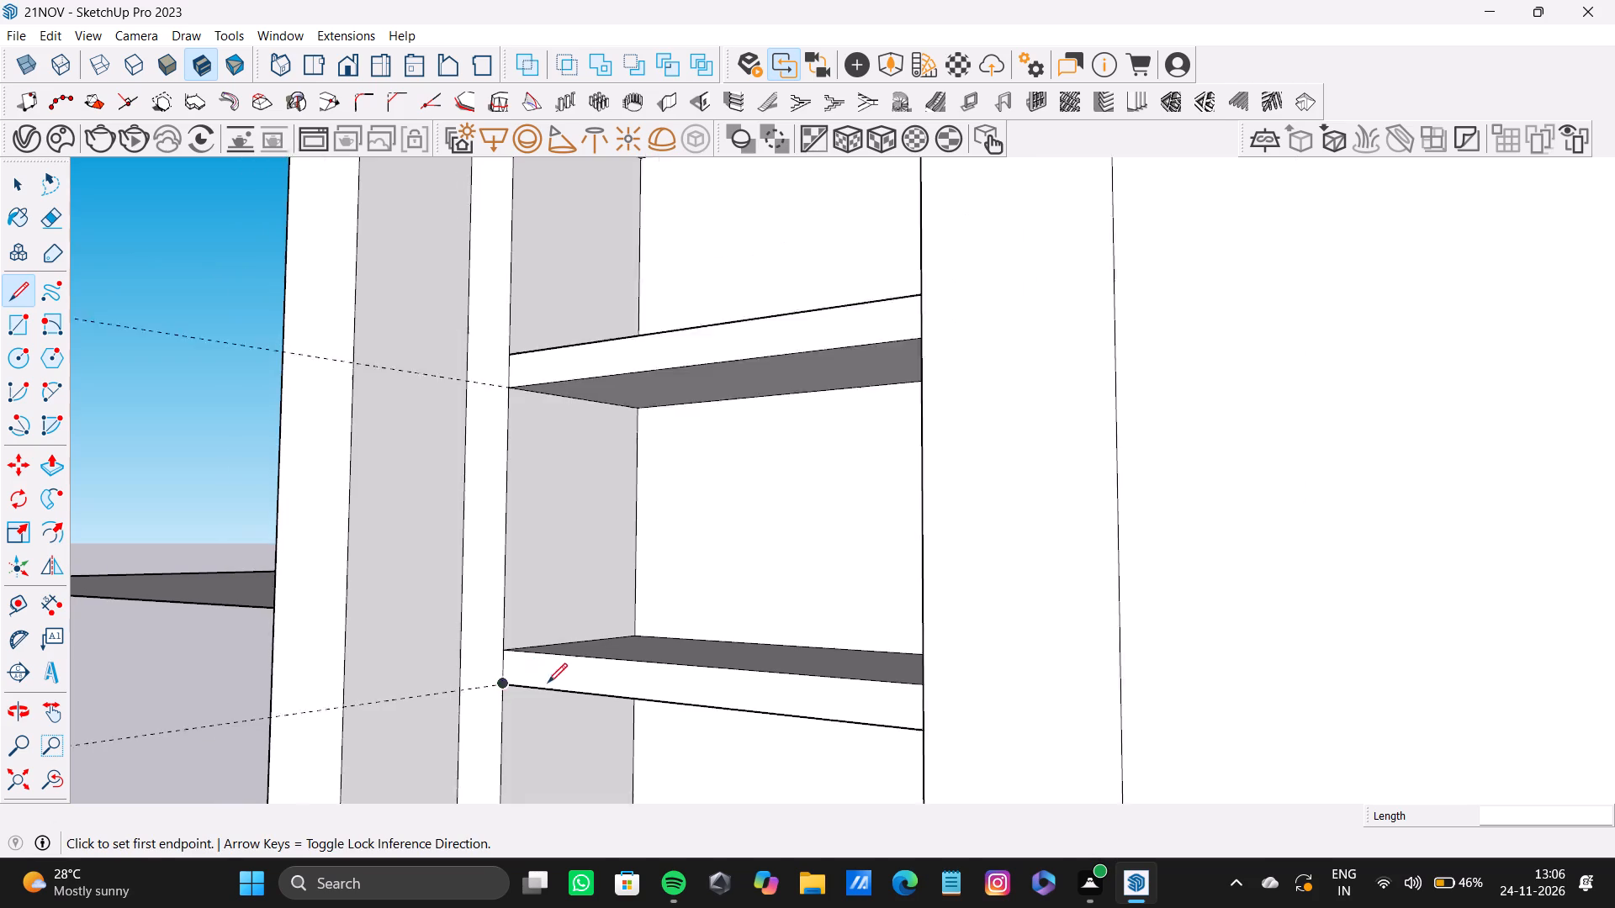
{"action": "middle_click_drag", "start_coordinate": [554, 680], "coordinate": [564, 488], "text": "shift"}
{"action": "scroll", "coordinate": [527, 763], "scroll_direction": "down", "scroll_amount": 1}
{"action": "middle_click_drag", "start_coordinate": [527, 763], "coordinate": [527, 581], "text": "shift"}
{"action": "key", "text": "space"}
{"action": "scroll", "coordinate": [542, 388], "scroll_direction": "down", "scroll_amount": 5}
{"action": "middle_click_drag", "start_coordinate": [613, 351], "coordinate": [615, 778], "text": "shift"}
{"action": "scroll", "coordinate": [522, 567], "scroll_direction": "down", "scroll_amount": 10}
{"action": "middle_click_drag", "start_coordinate": [549, 539], "coordinate": [569, 677], "text": "shift"}
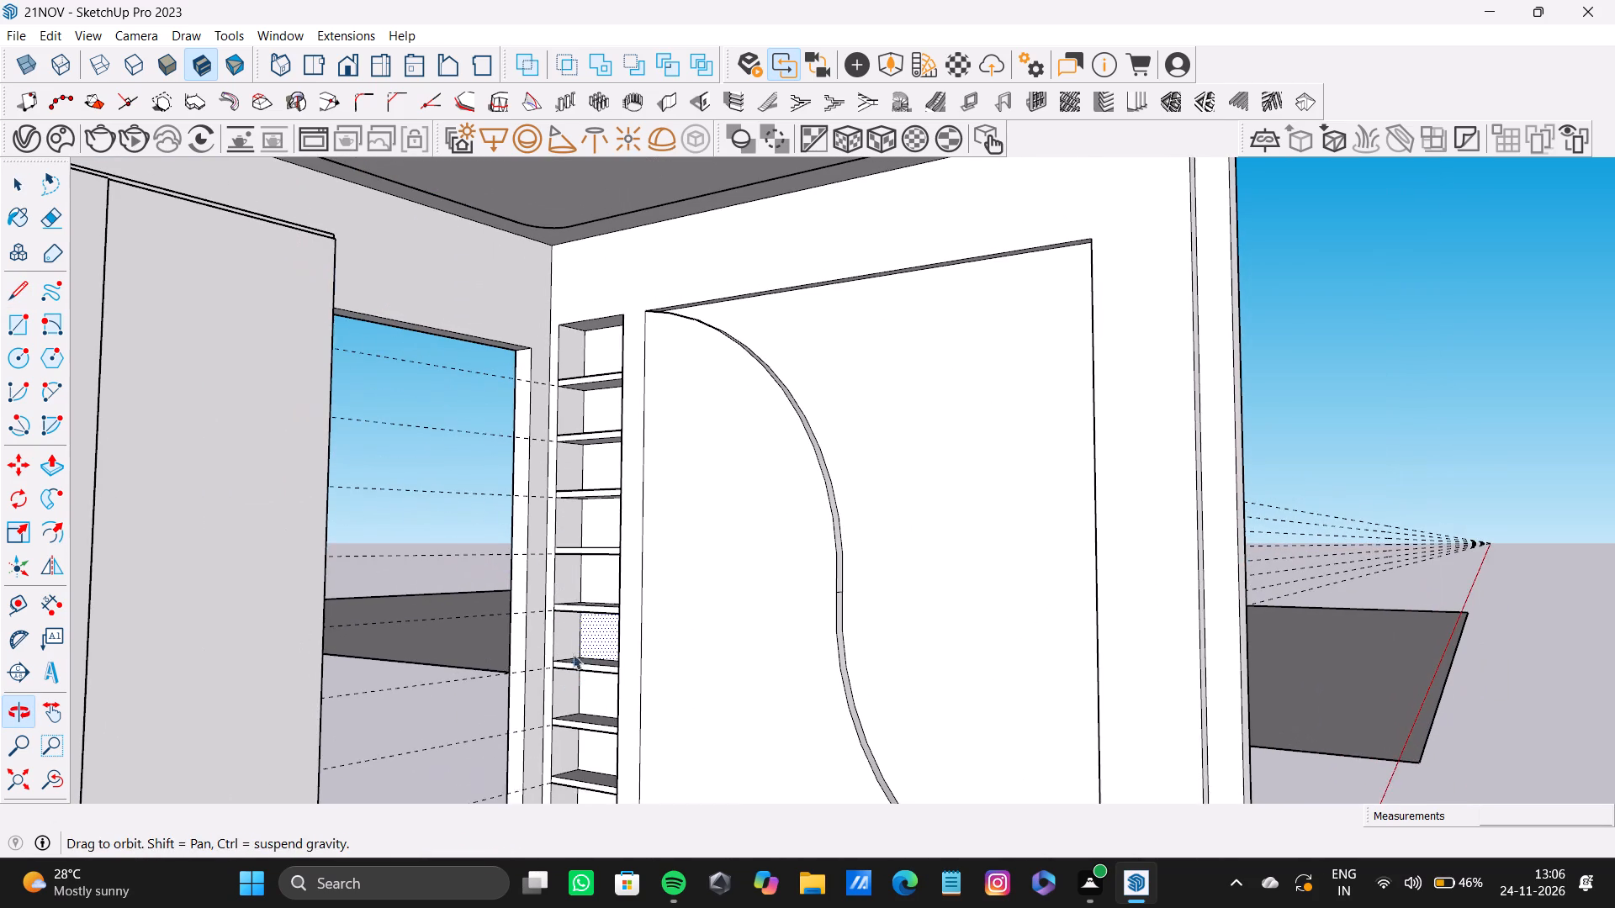
{"action": "key", "text": "space"}
{"action": "left_click", "coordinate": [421, 383]}
{"action": "middle_click_drag", "start_coordinate": [970, 599], "coordinate": [893, 679]}
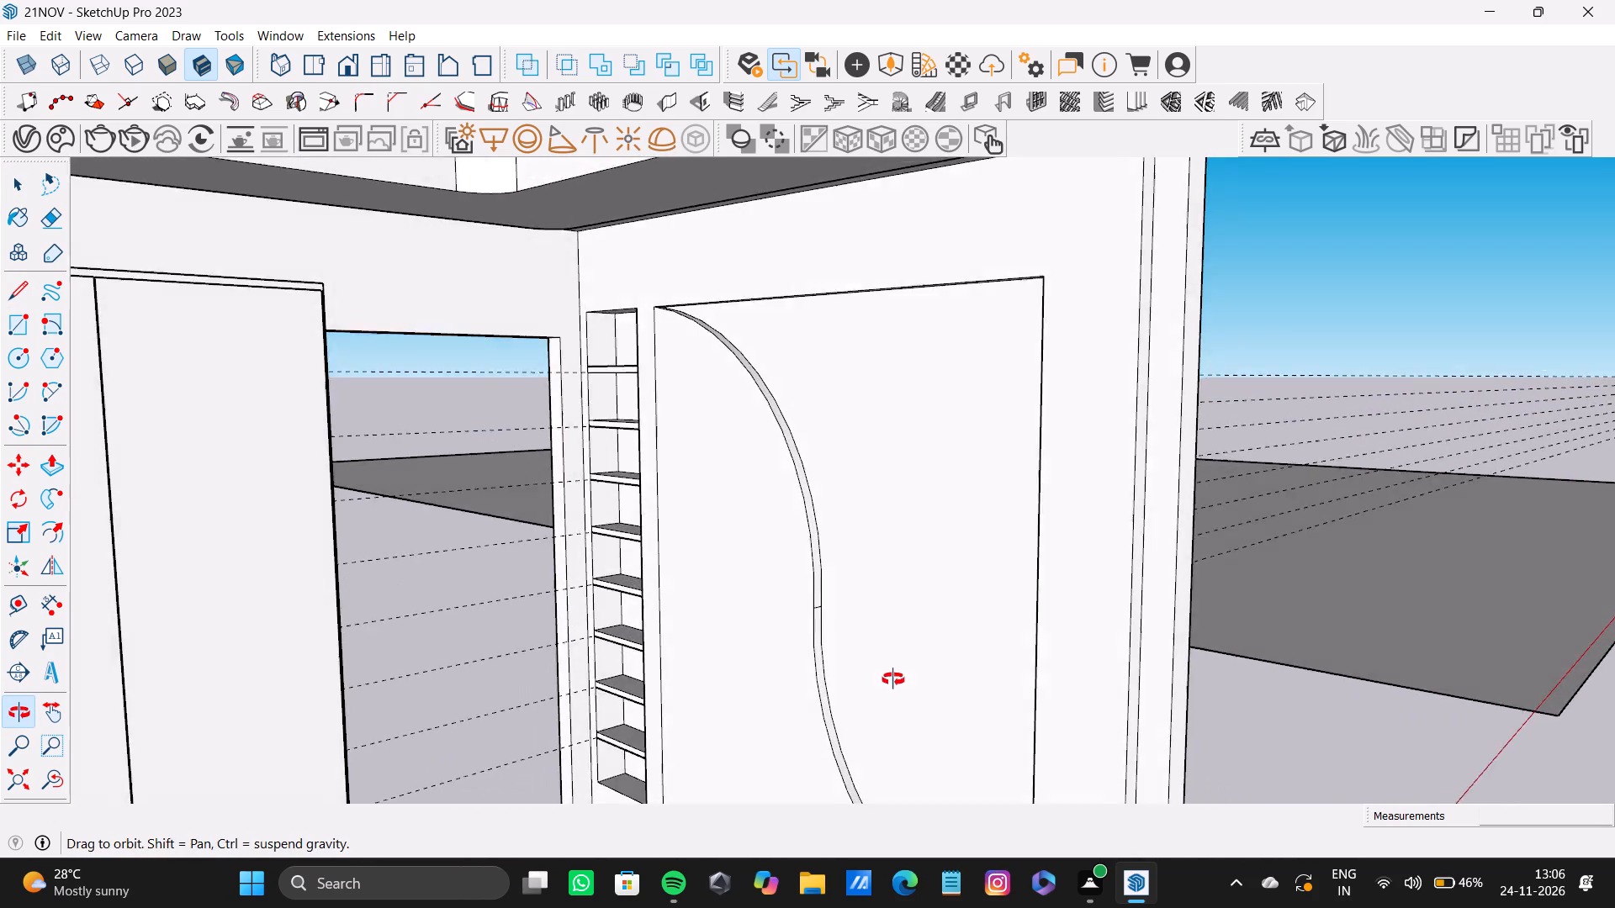
{"action": "middle_click_drag", "start_coordinate": [893, 679], "coordinate": [906, 739]}
{"action": "middle_click_drag", "start_coordinate": [774, 706], "coordinate": [715, 536]}
{"action": "middle_click", "coordinate": [866, 531], "text": "shift"}
{"action": "middle_click_drag", "start_coordinate": [615, 475], "coordinate": [582, 490]}
{"action": "middle_click_drag", "start_coordinate": [744, 506], "coordinate": [880, 427]}
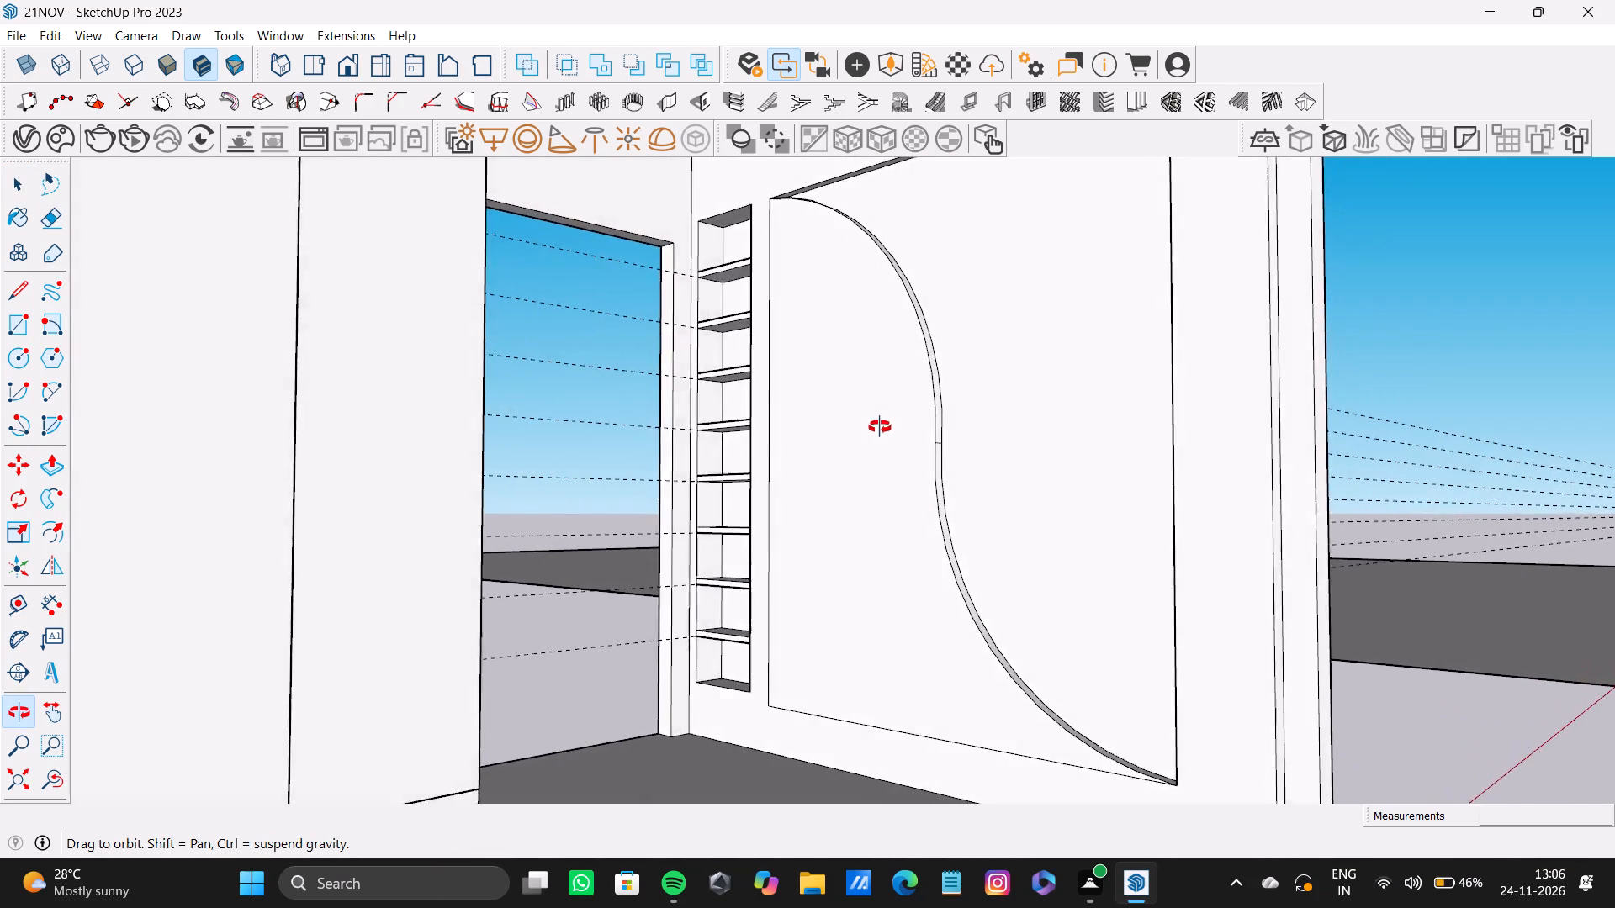
{"action": "middle_click_drag", "start_coordinate": [880, 427], "coordinate": [754, 538]}
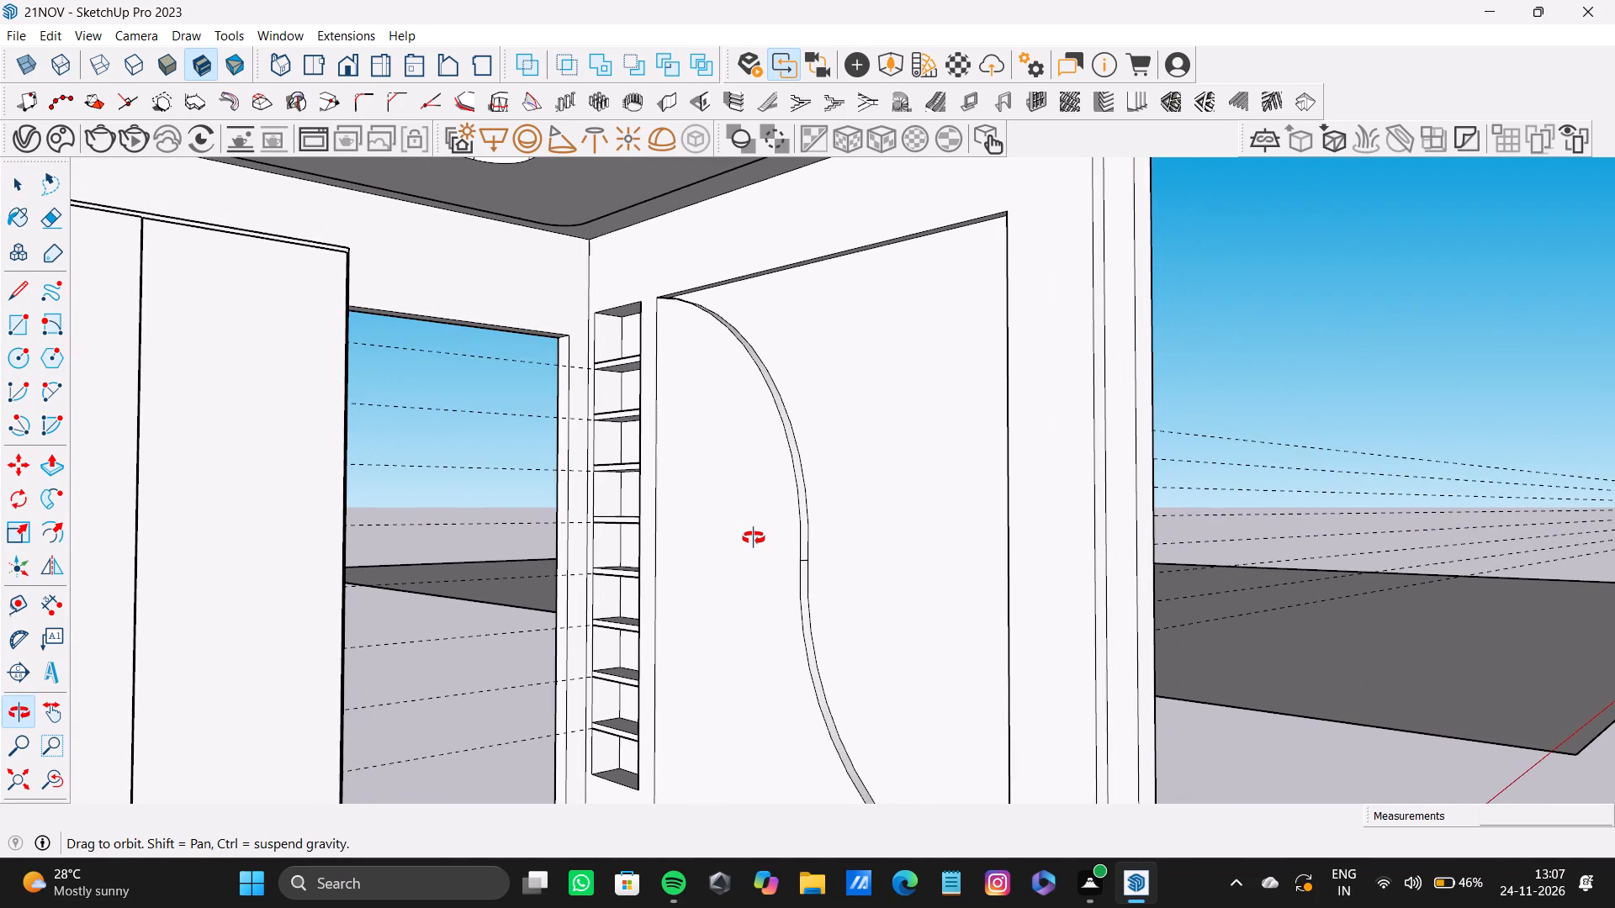
{"action": "middle_click_drag", "start_coordinate": [754, 538], "coordinate": [730, 622]}
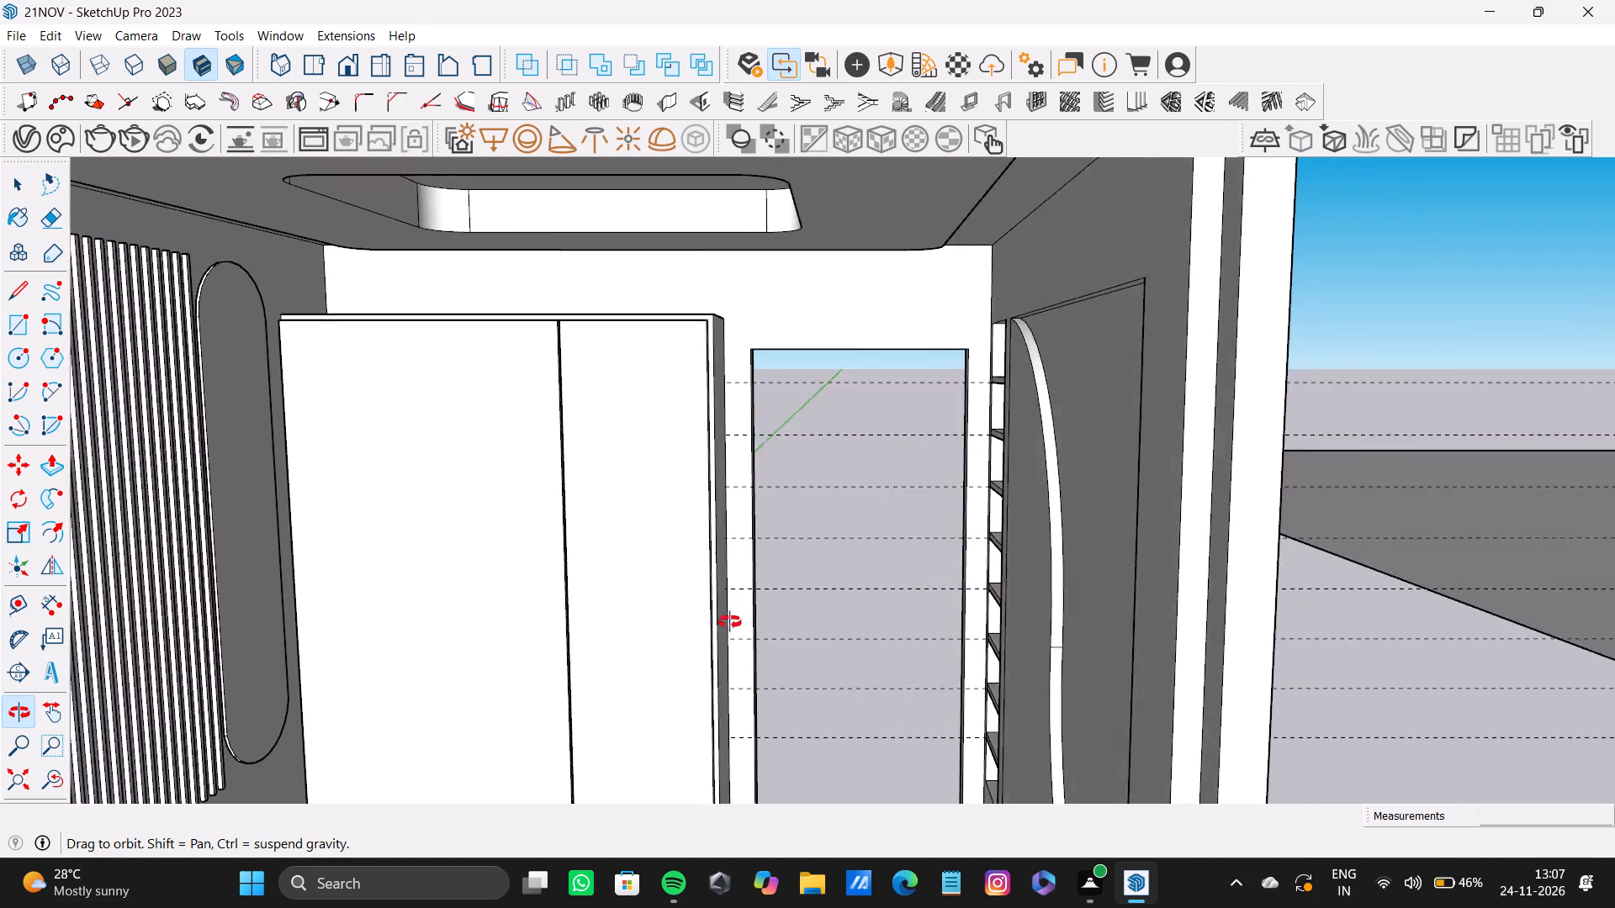
{"action": "middle_click_drag", "start_coordinate": [730, 622], "coordinate": [942, 559]}
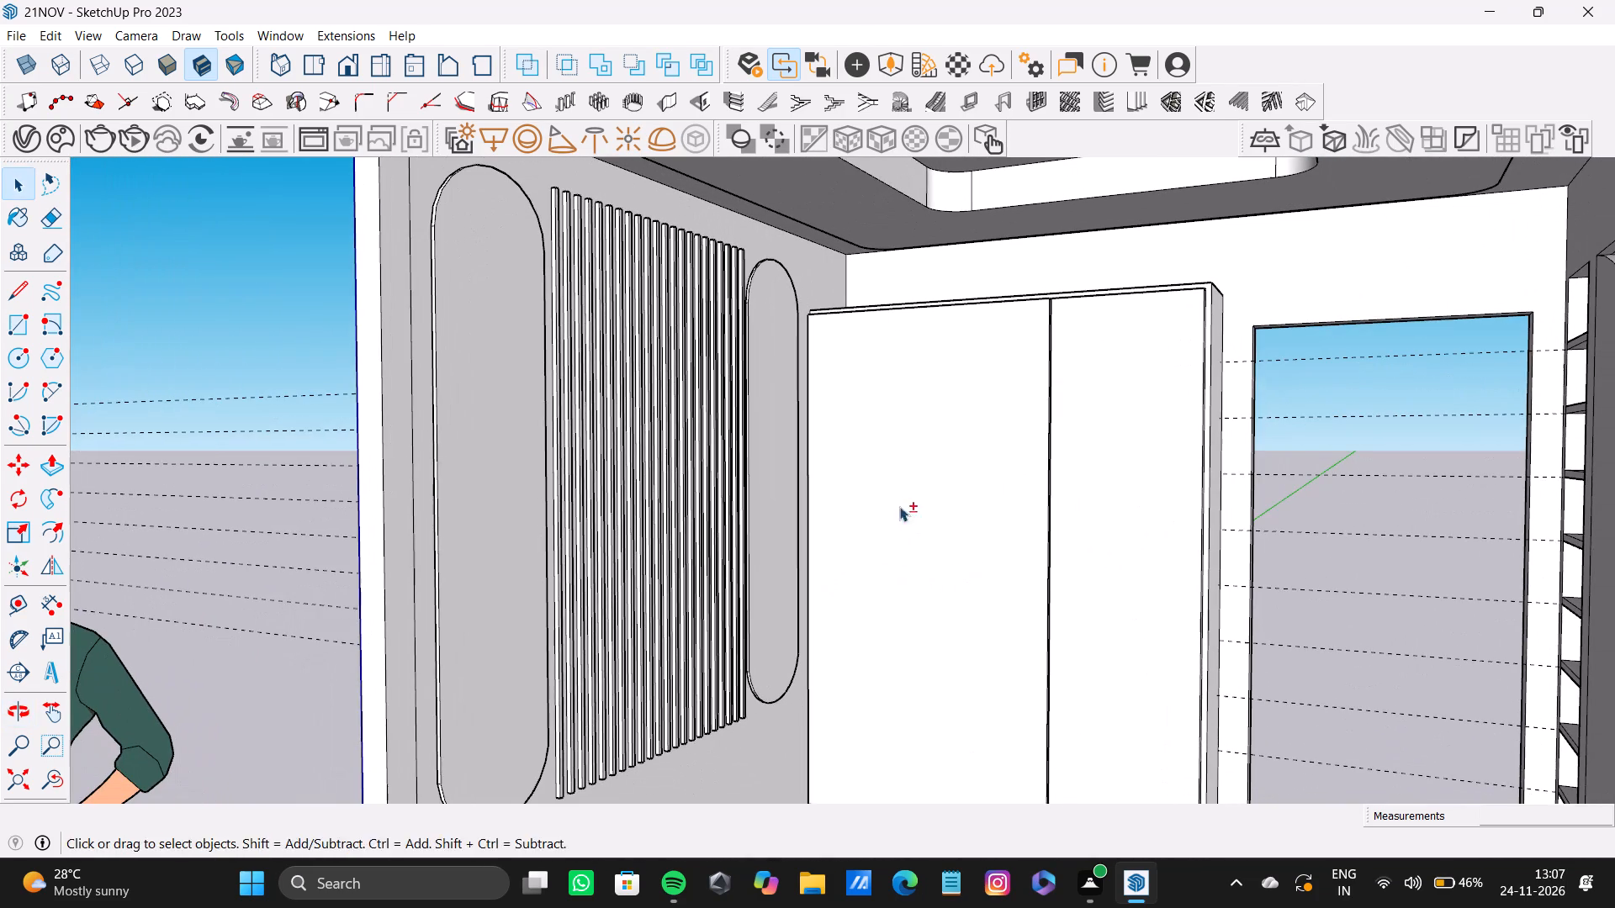
{"action": "middle_click", "coordinate": [899, 506], "text": "shift"}
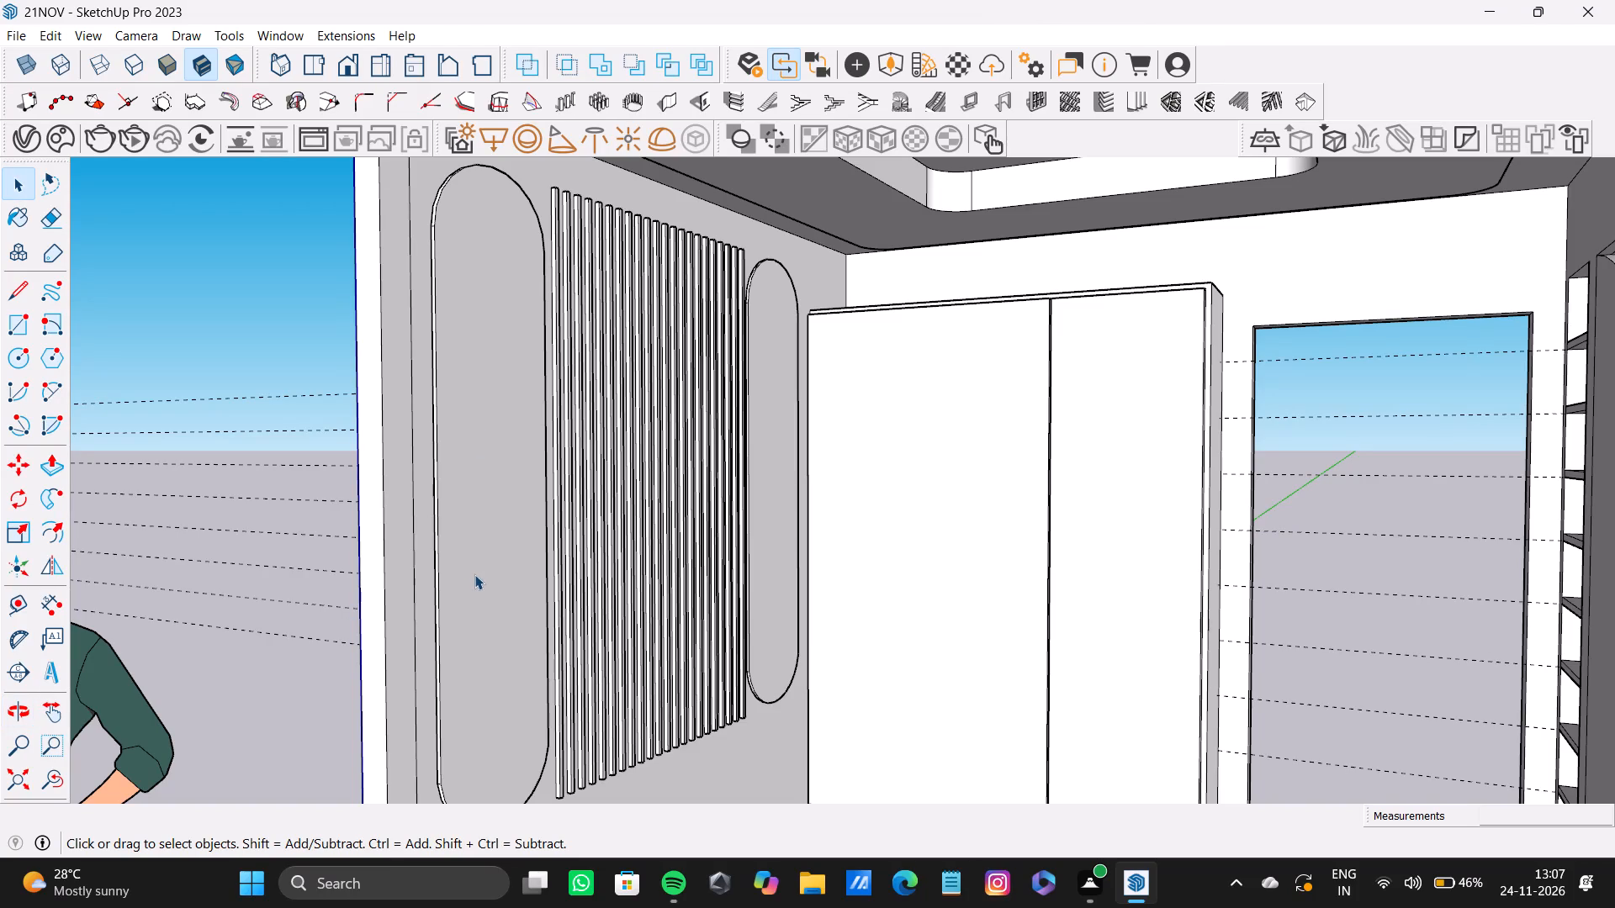
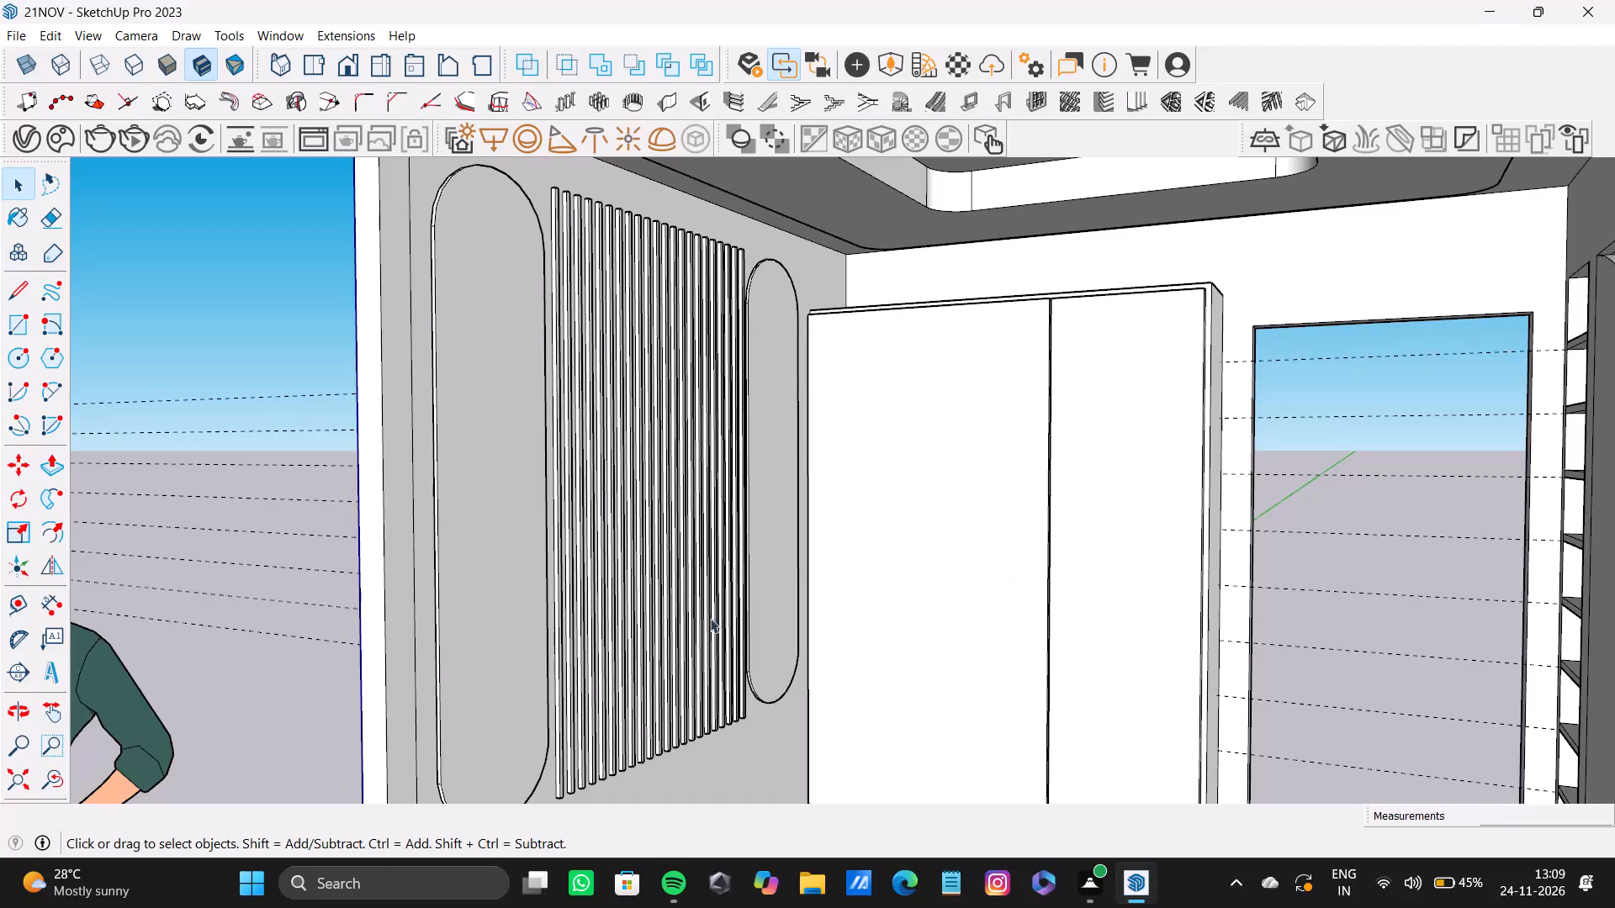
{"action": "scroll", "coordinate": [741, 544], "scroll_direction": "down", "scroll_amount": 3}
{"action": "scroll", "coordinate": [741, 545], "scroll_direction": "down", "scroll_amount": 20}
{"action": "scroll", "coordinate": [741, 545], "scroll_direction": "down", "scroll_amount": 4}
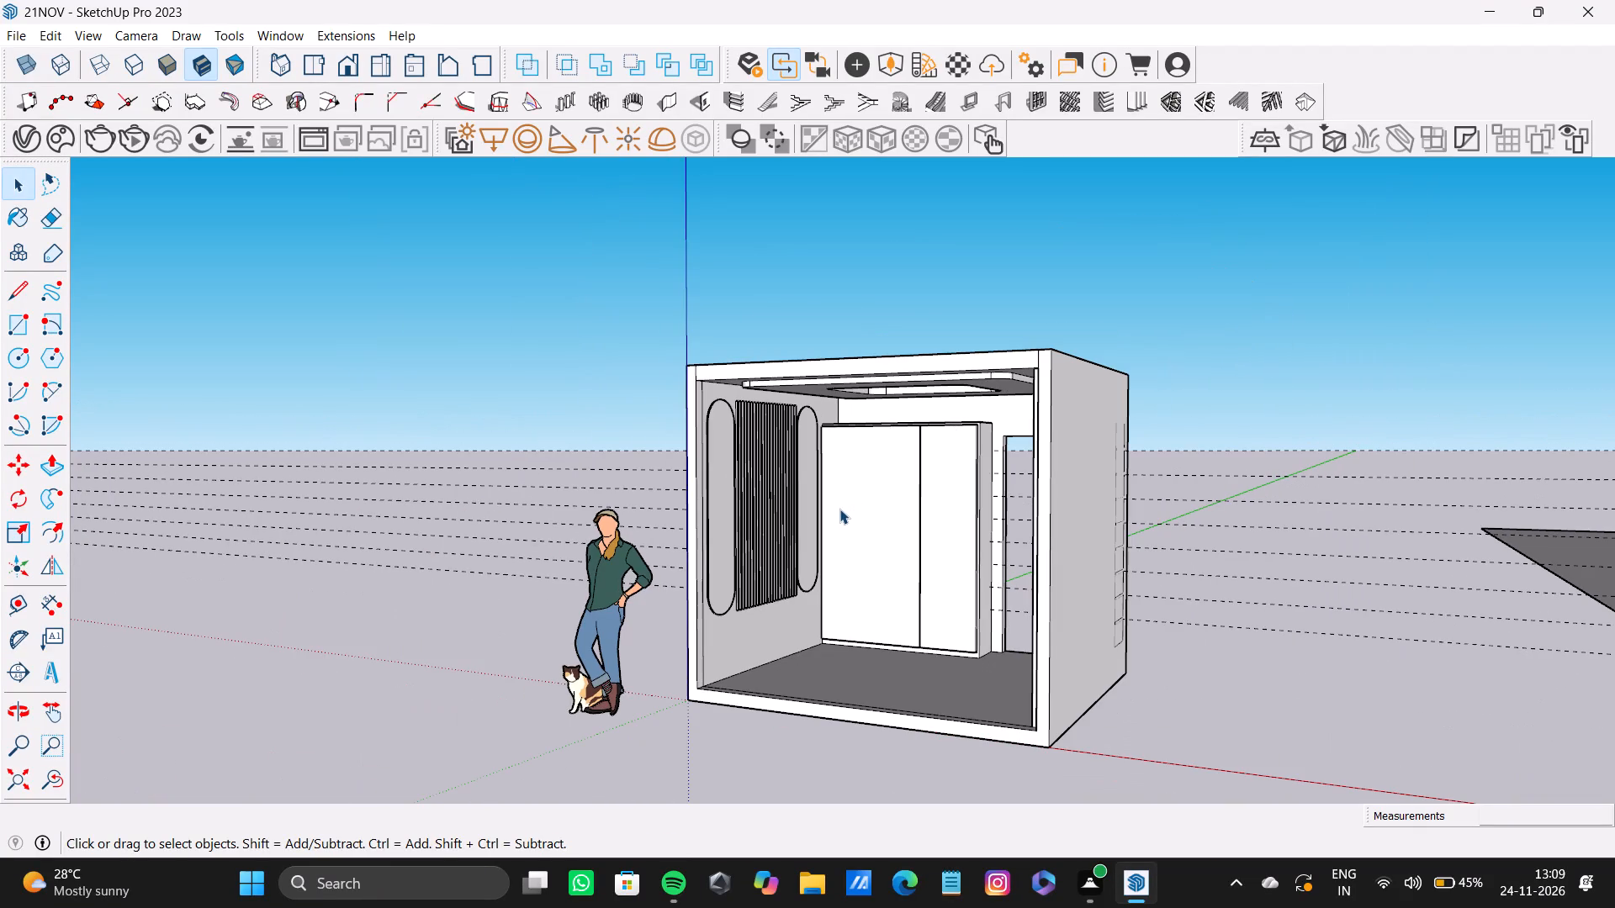
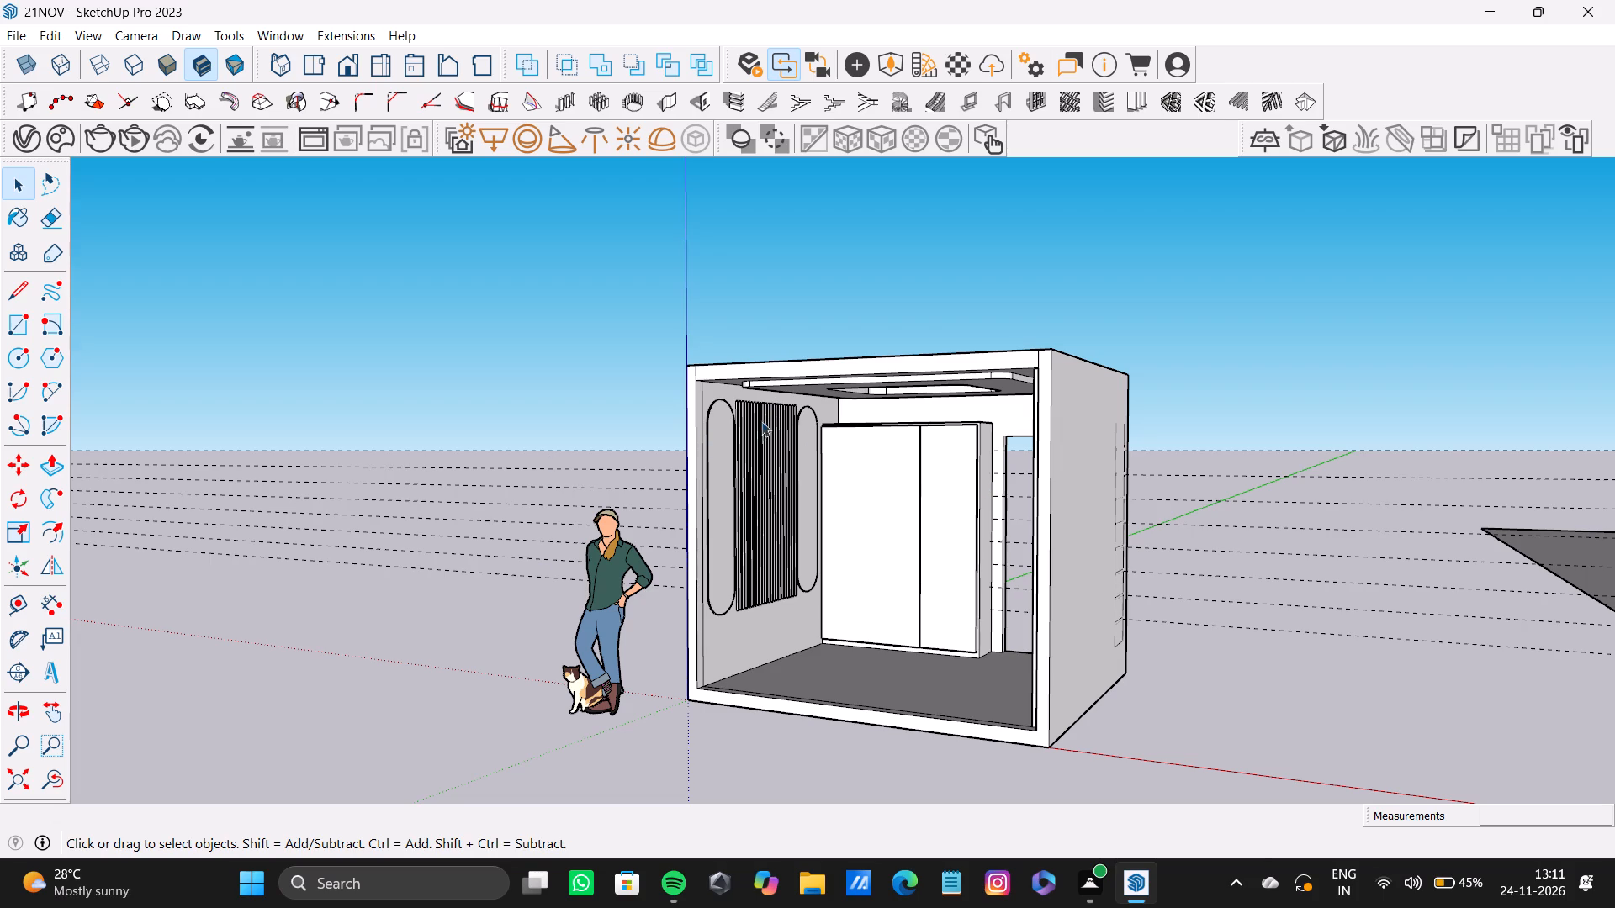
Examine the room interior from several angles, focusing on the slatted panel, the rounded wall shapes beside it and the wardrobe.
{"action": "scroll", "coordinate": [756, 488], "scroll_direction": "up", "scroll_amount": 16}
{"action": "scroll", "coordinate": [726, 424], "scroll_direction": "up", "scroll_amount": 3}
{"action": "middle_click_drag", "start_coordinate": [784, 451], "coordinate": [702, 372], "text": "shift"}
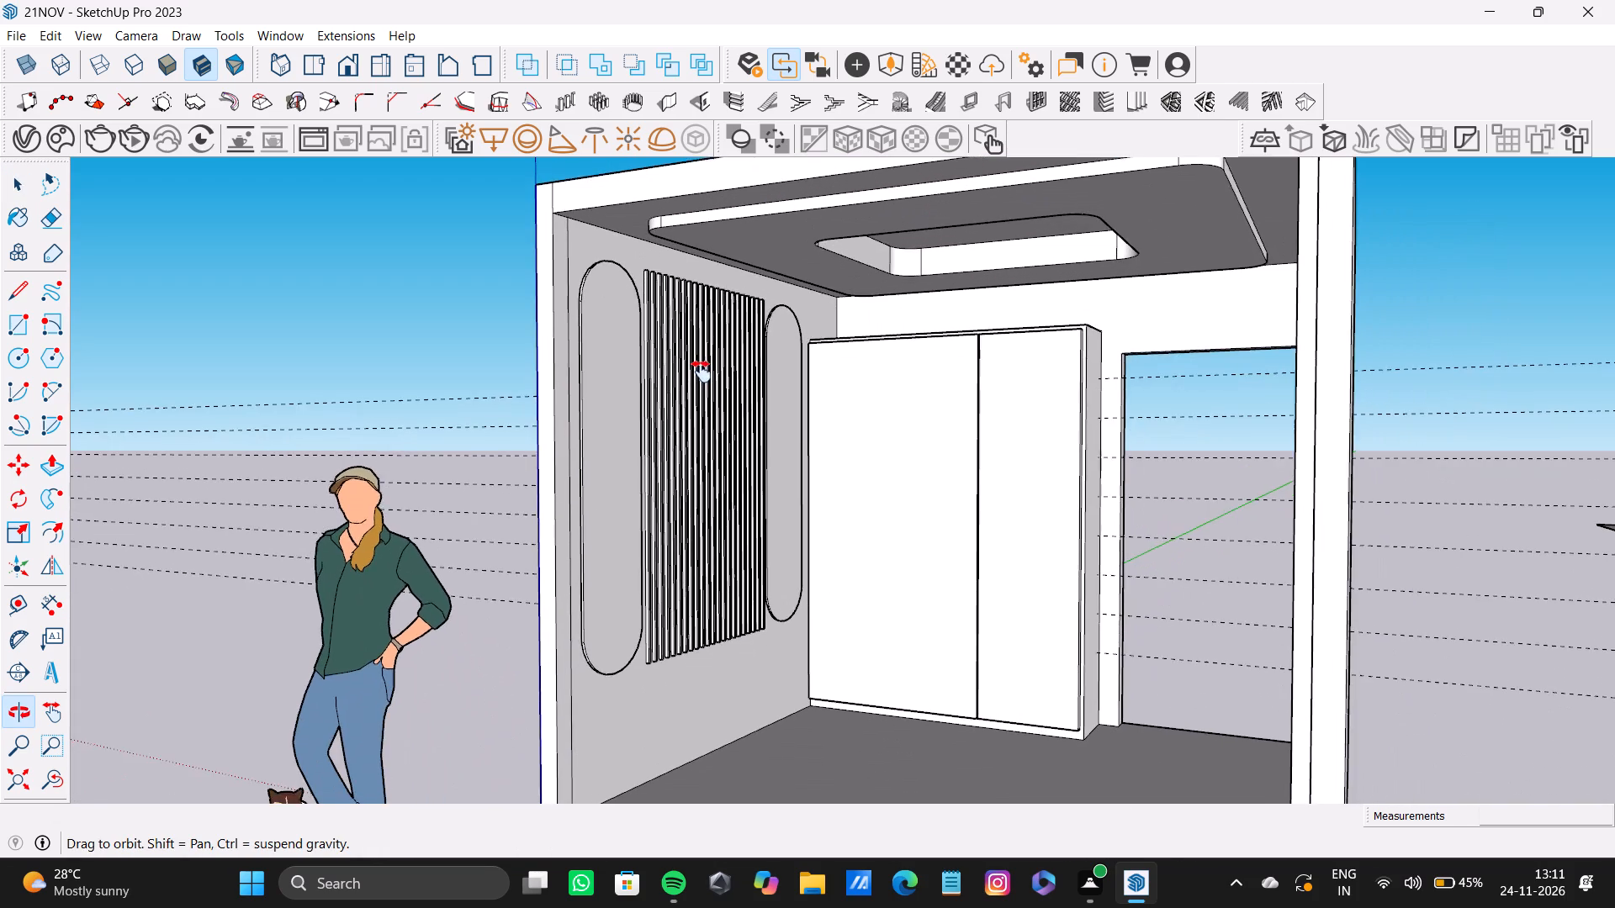
{"action": "middle_click_drag", "start_coordinate": [702, 372], "coordinate": [676, 375], "text": "shift"}
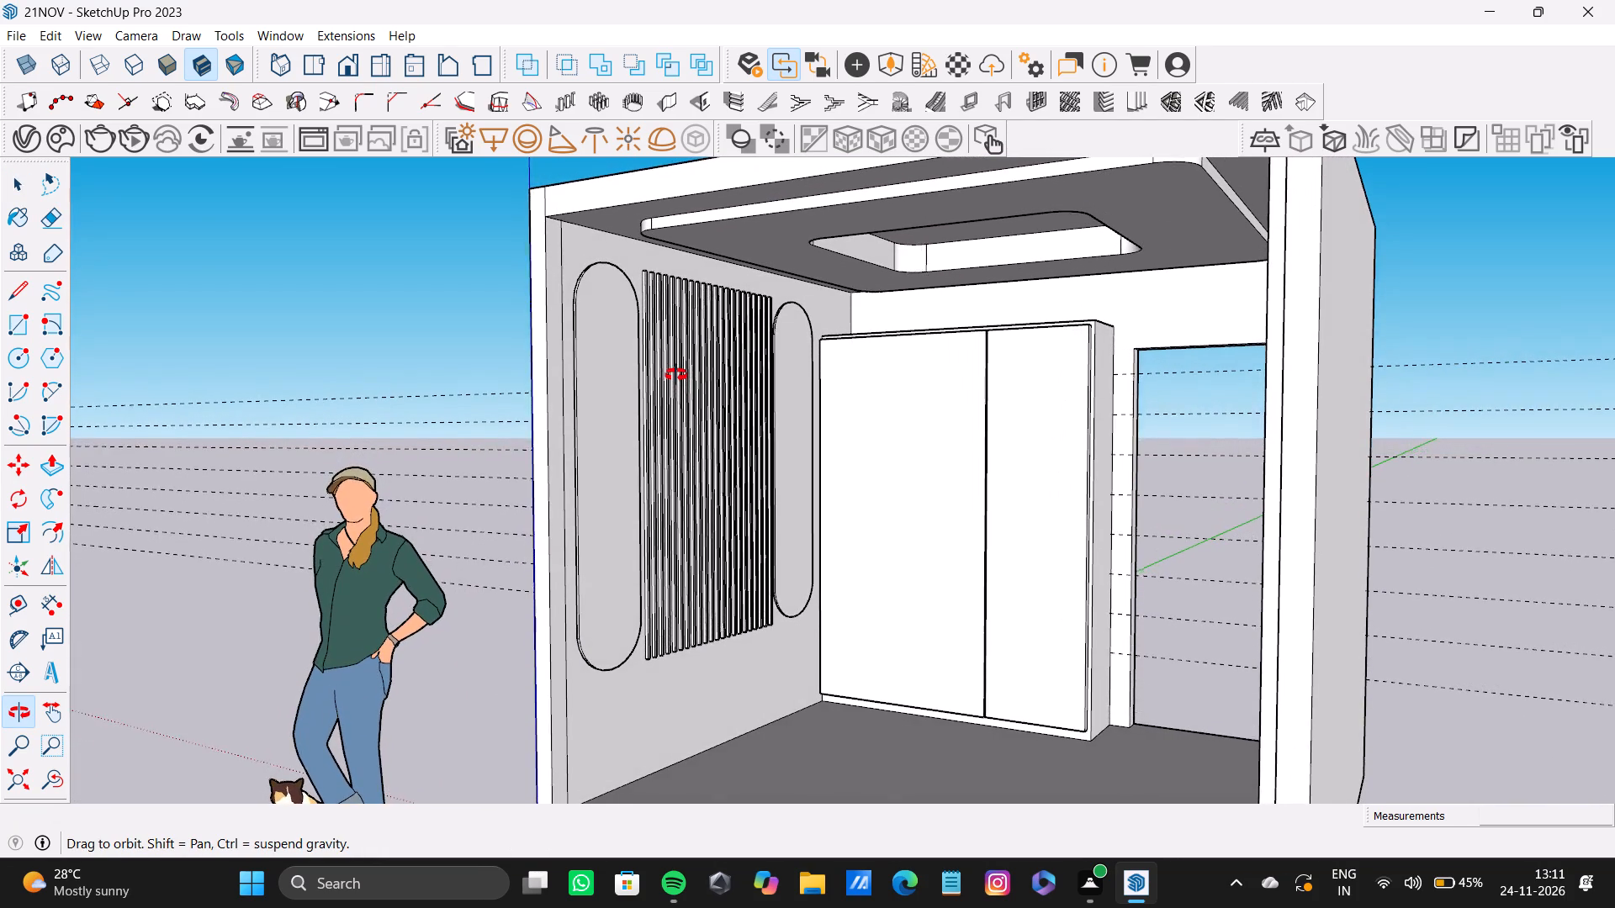
{"action": "middle_click_drag", "start_coordinate": [676, 375], "coordinate": [674, 373], "text": "shift"}
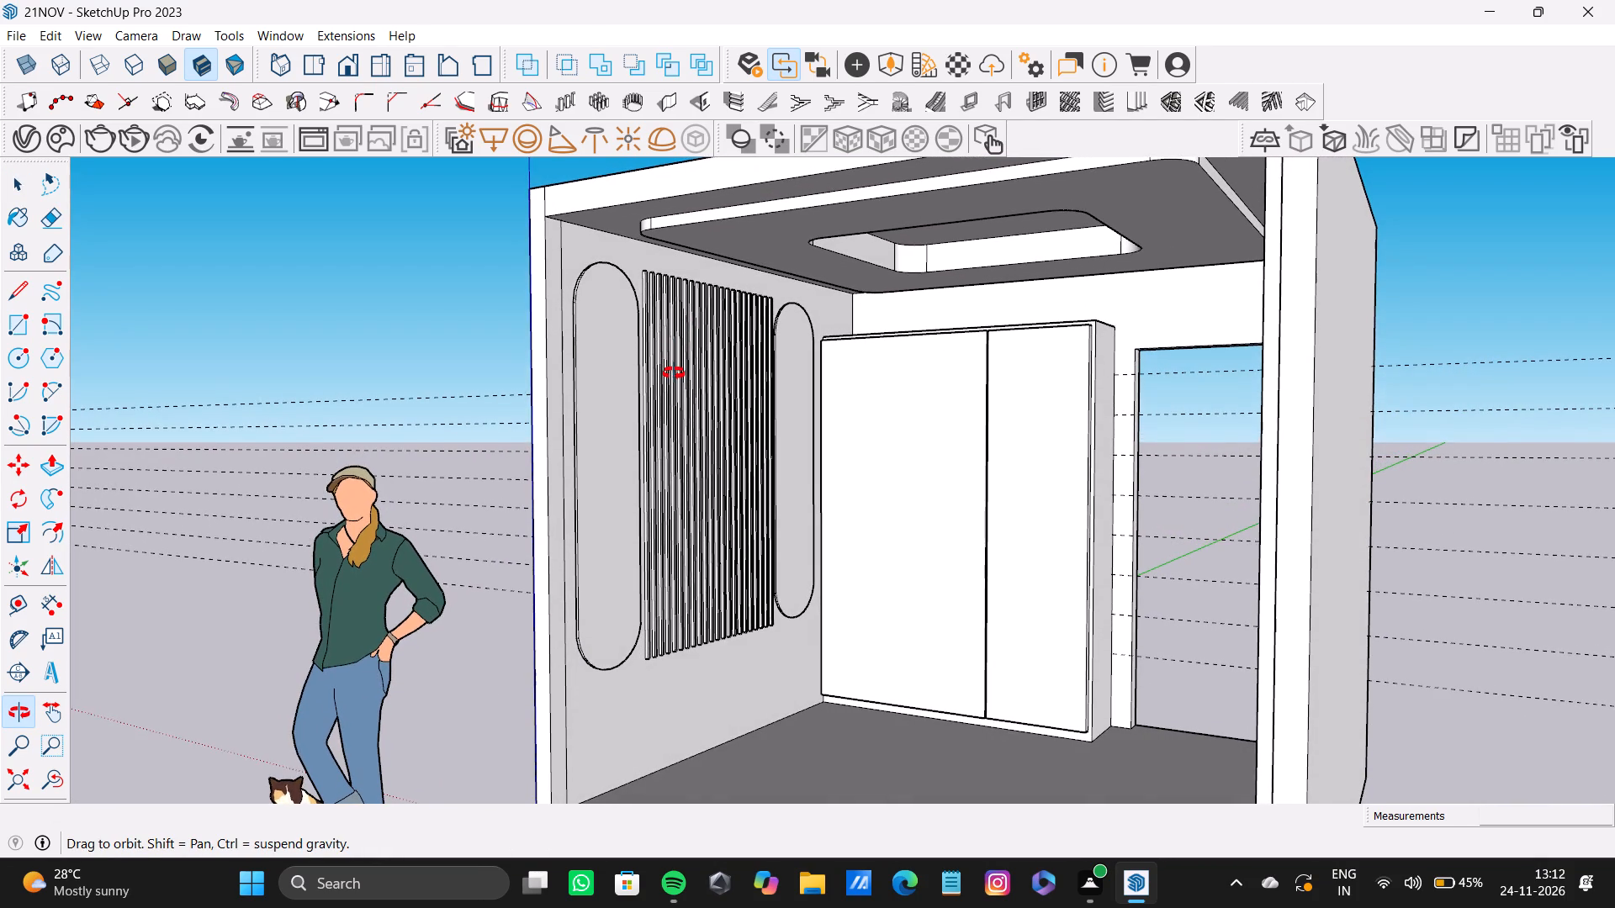
{"action": "middle_click_drag", "start_coordinate": [674, 373], "coordinate": [672, 362], "text": "shift"}
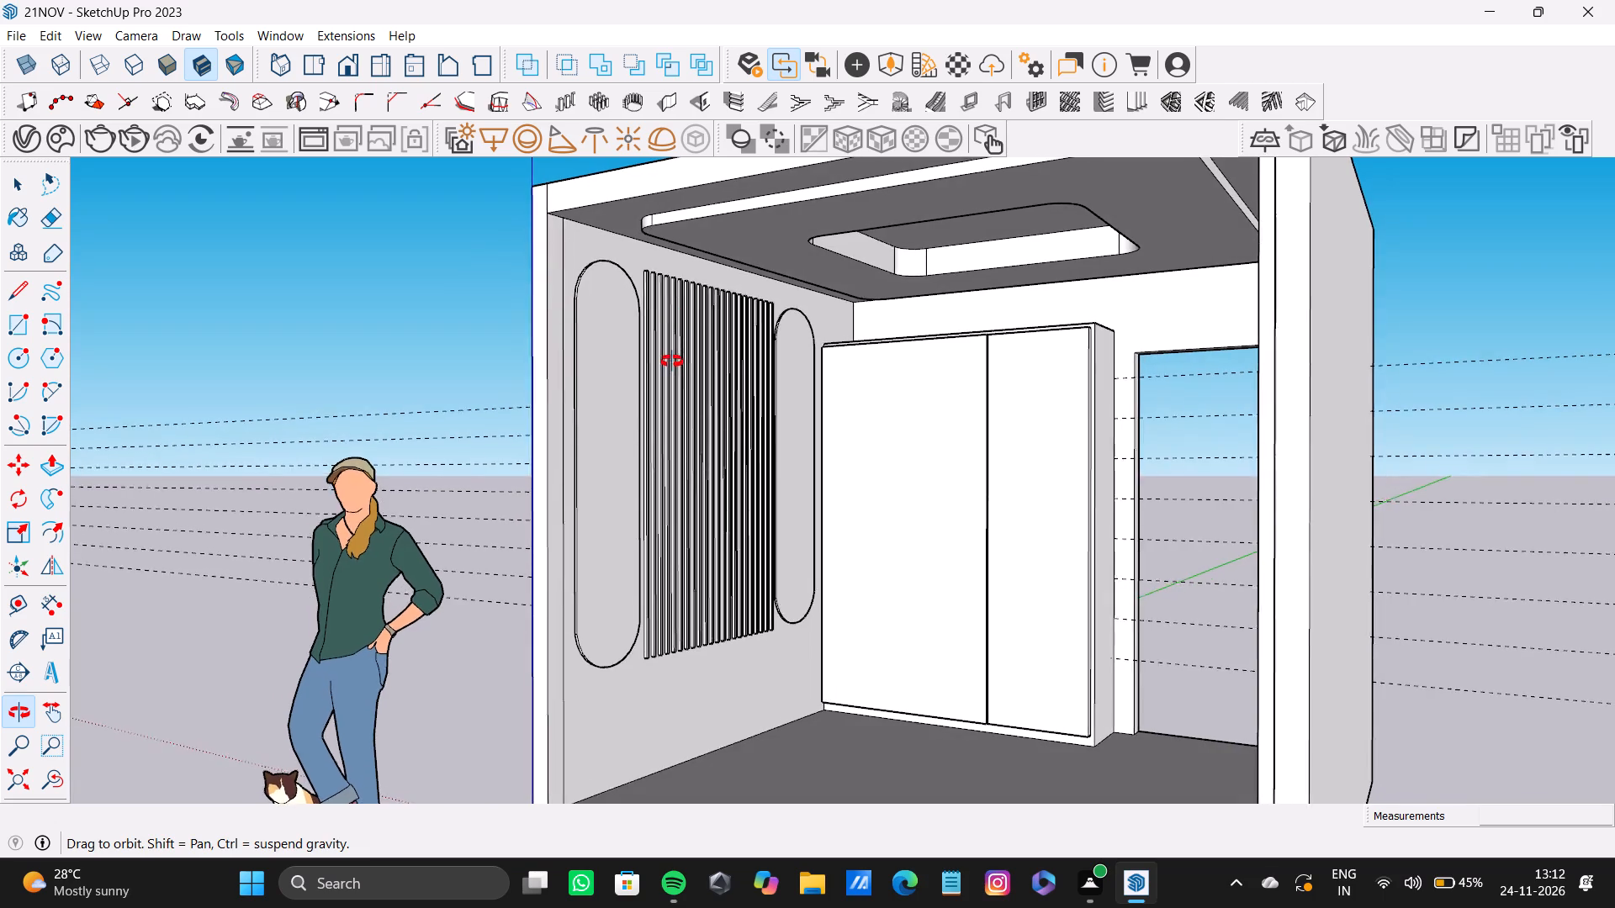
{"action": "middle_click_drag", "start_coordinate": [672, 362], "coordinate": [670, 355], "text": "shift"}
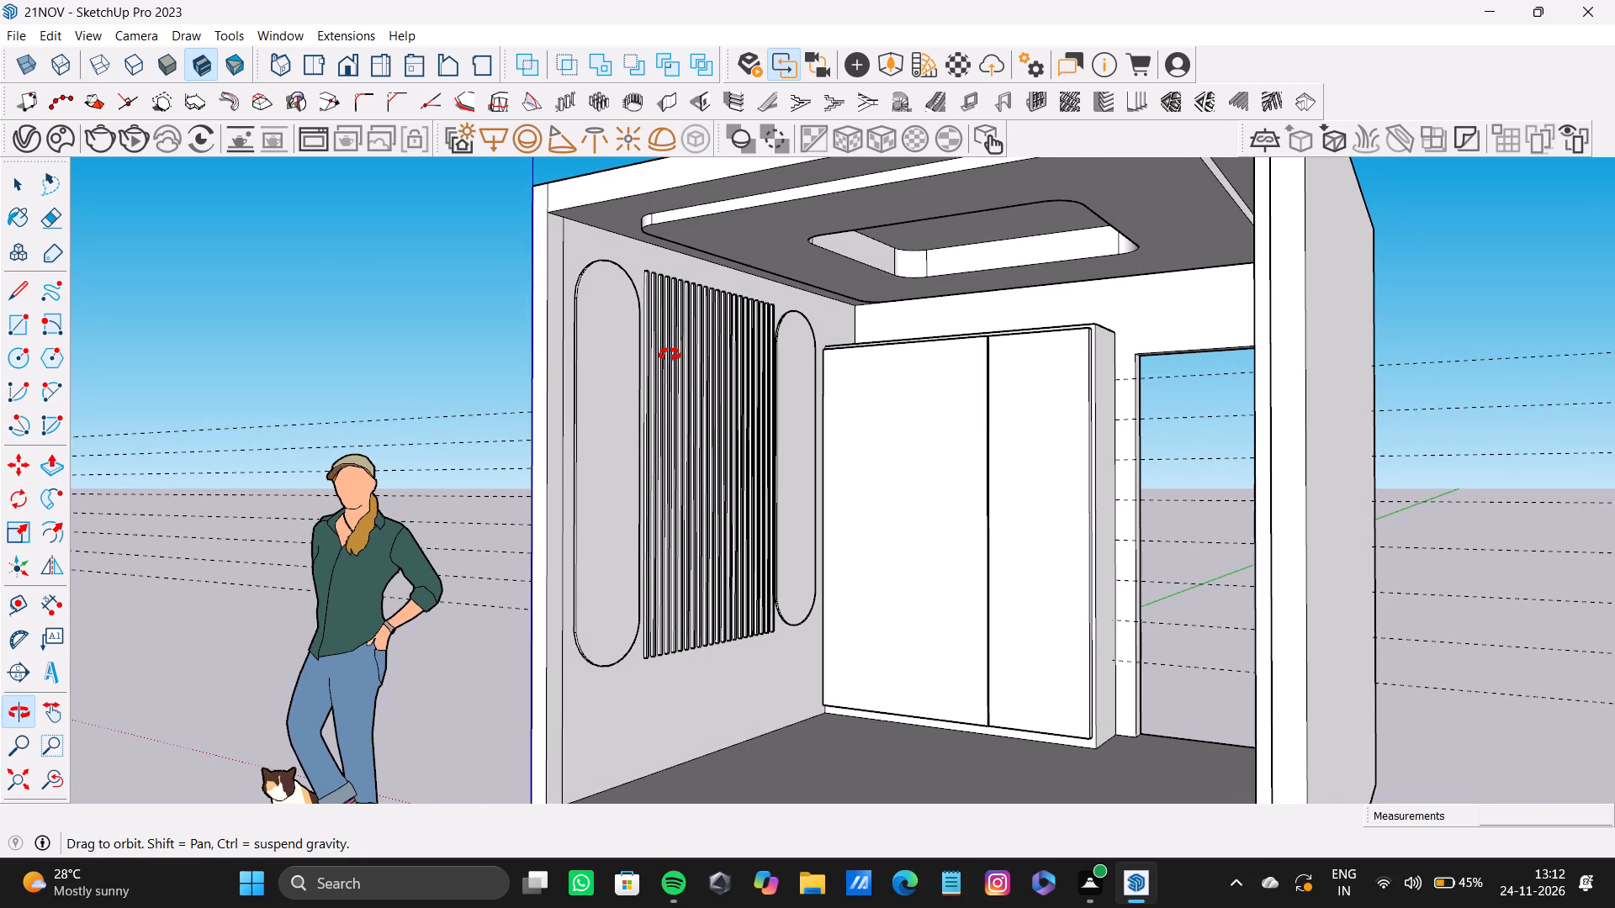
{"action": "middle_click_drag", "start_coordinate": [670, 355], "coordinate": [669, 355], "text": "shift"}
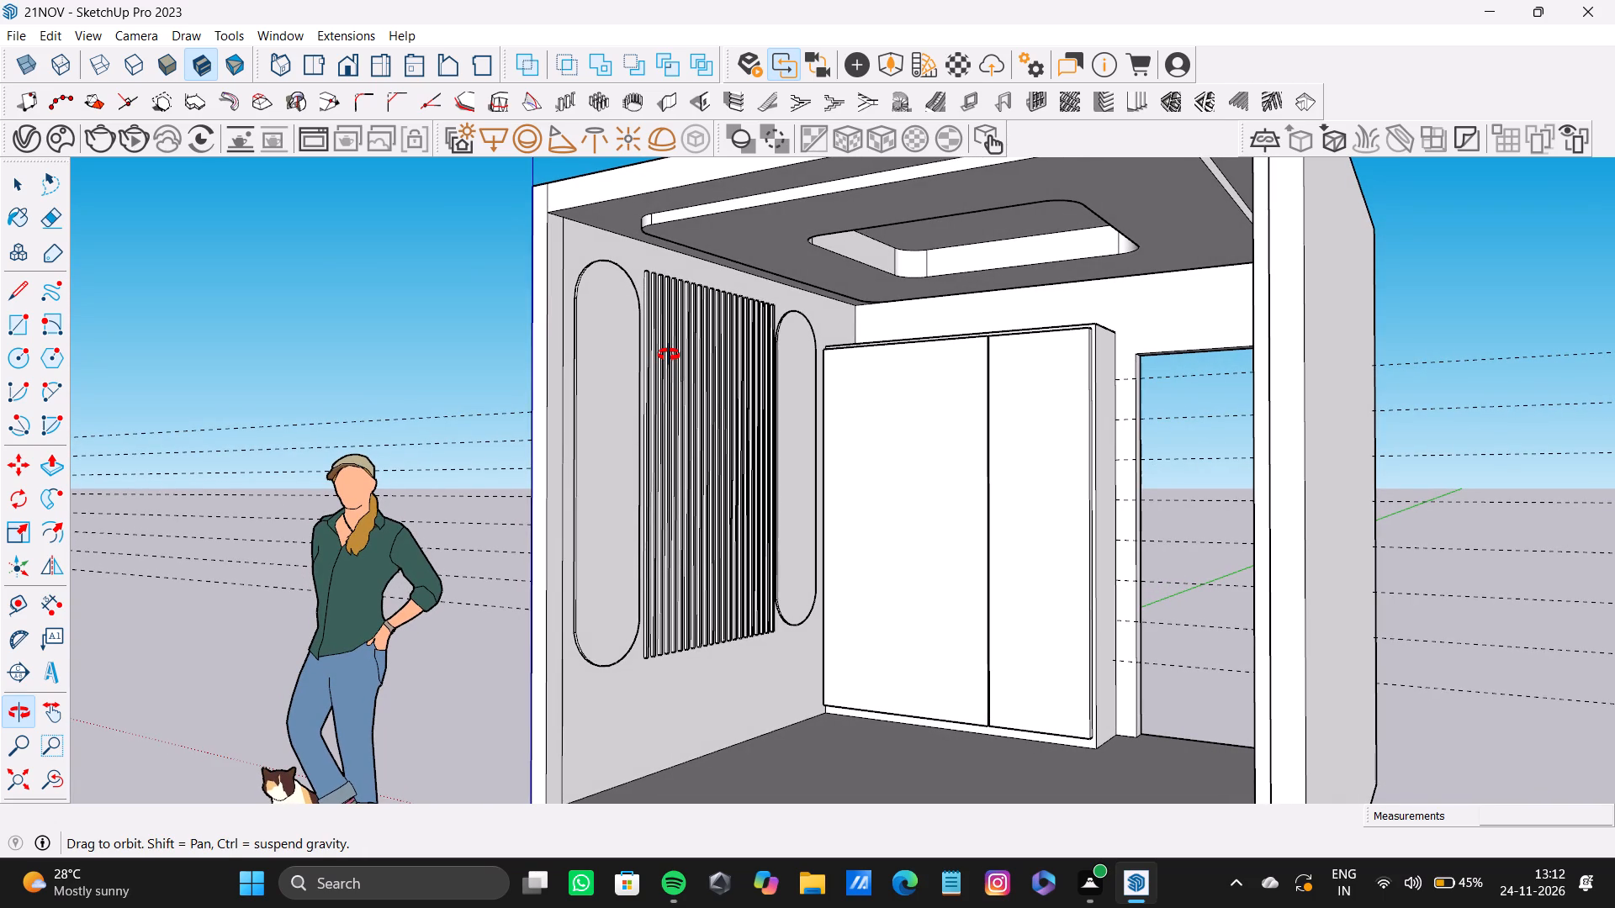
{"action": "middle_click_drag", "start_coordinate": [669, 355], "coordinate": [668, 347], "text": "shift"}
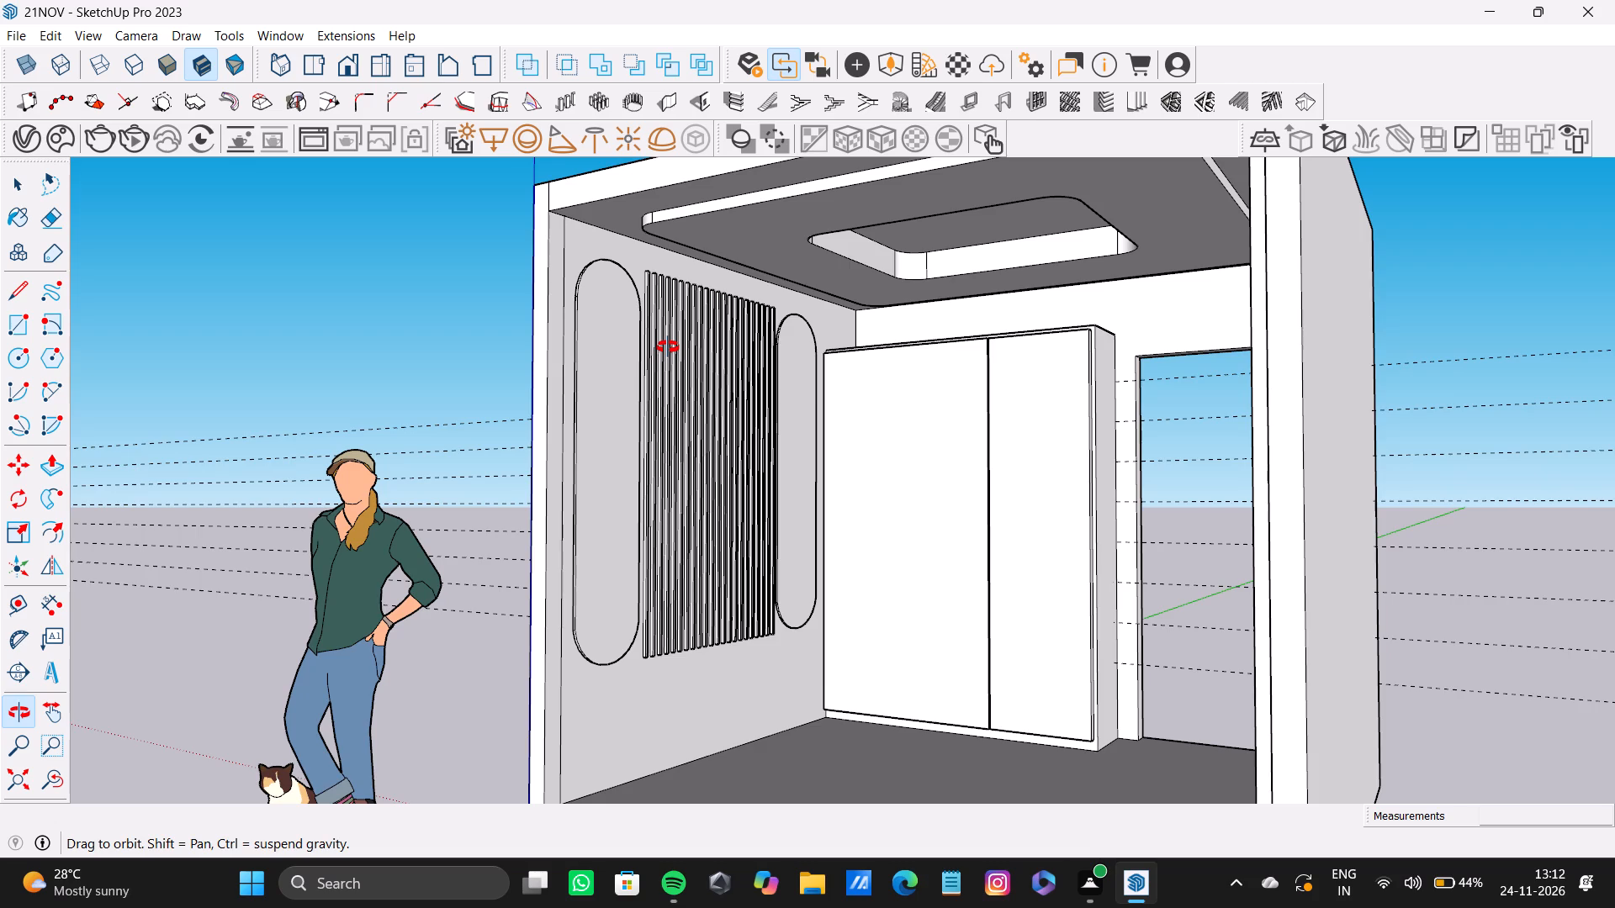
{"action": "middle_click_drag", "start_coordinate": [668, 347], "coordinate": [668, 340], "text": "shift"}
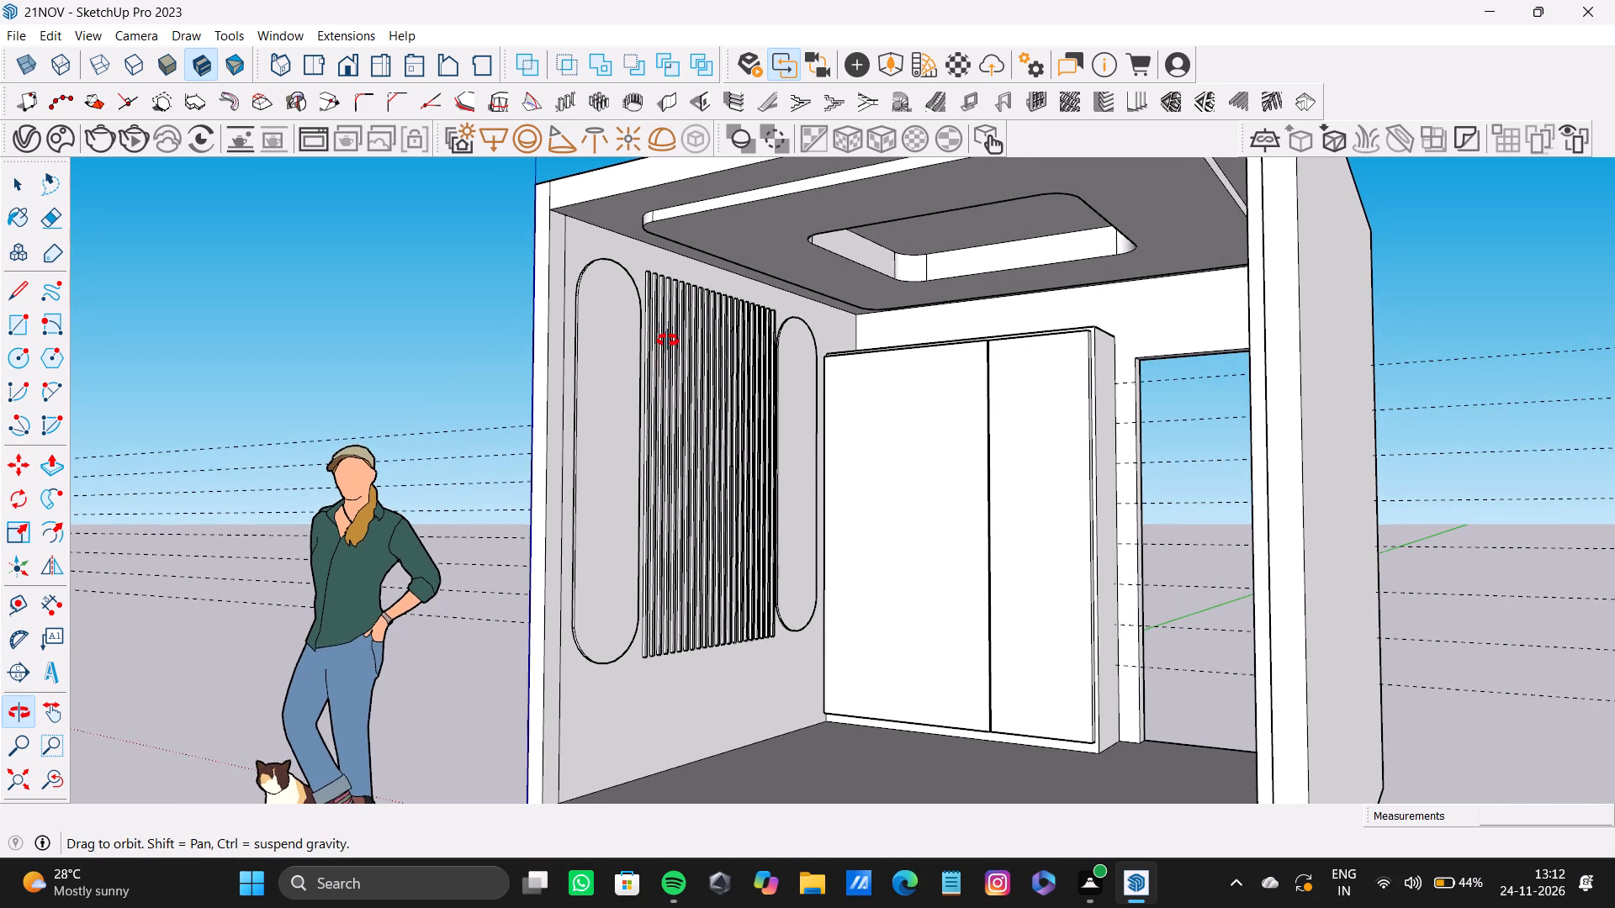
{"action": "middle_click_drag", "start_coordinate": [668, 340], "coordinate": [667, 346], "text": "shift"}
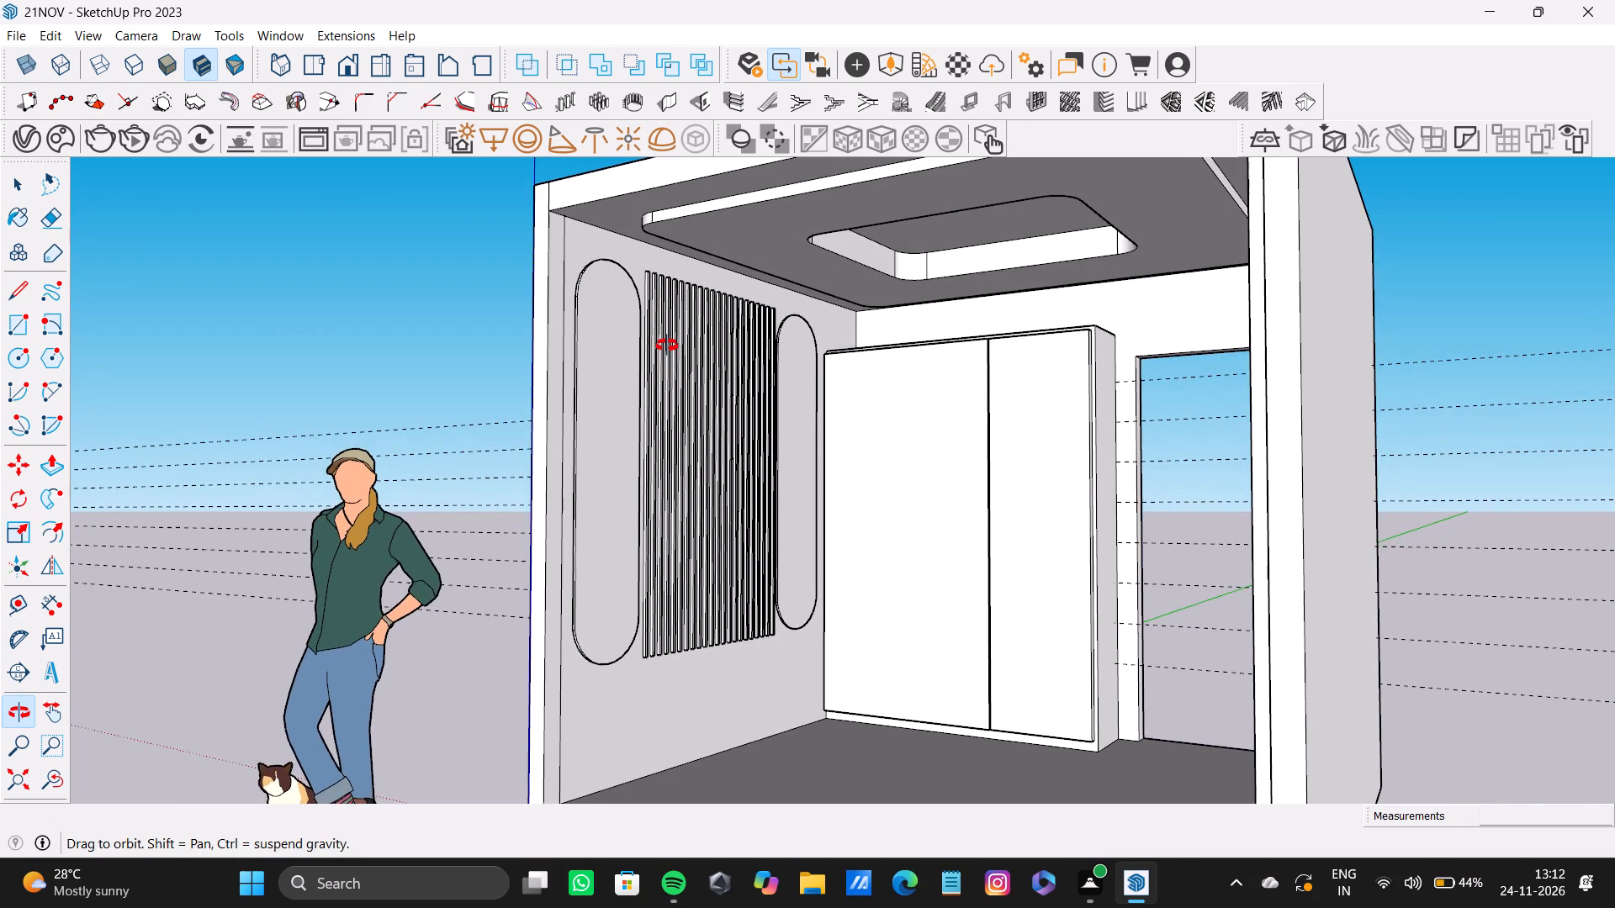
{"action": "middle_click_drag", "start_coordinate": [667, 346], "coordinate": [675, 351], "text": "shift"}
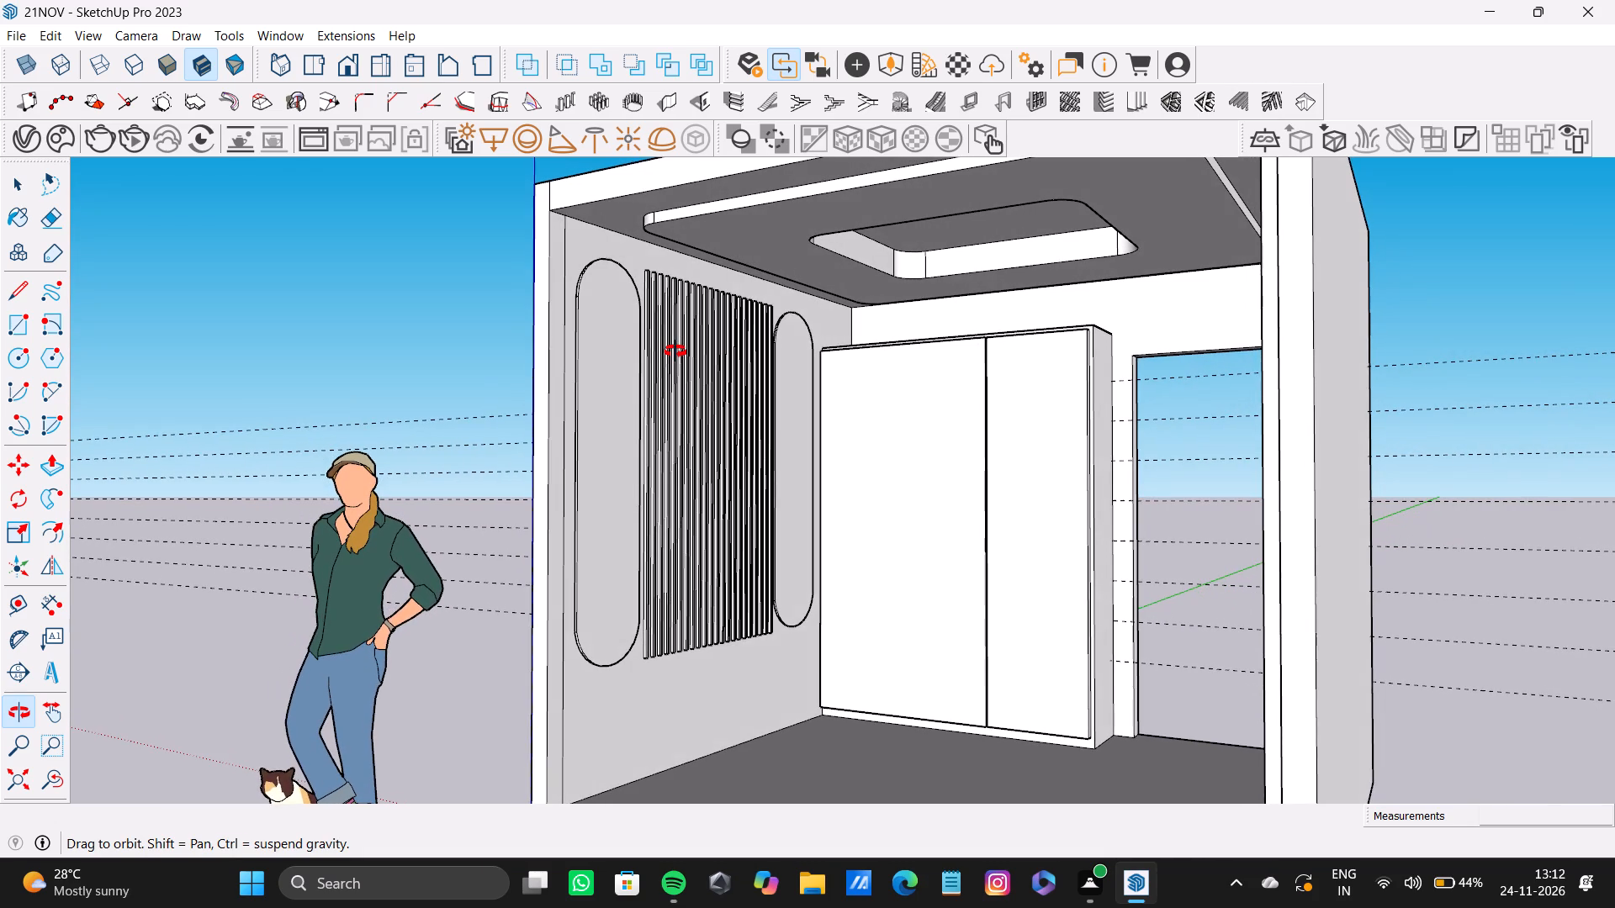
{"action": "middle_click_drag", "start_coordinate": [675, 351], "coordinate": [675, 351], "text": "shift"}
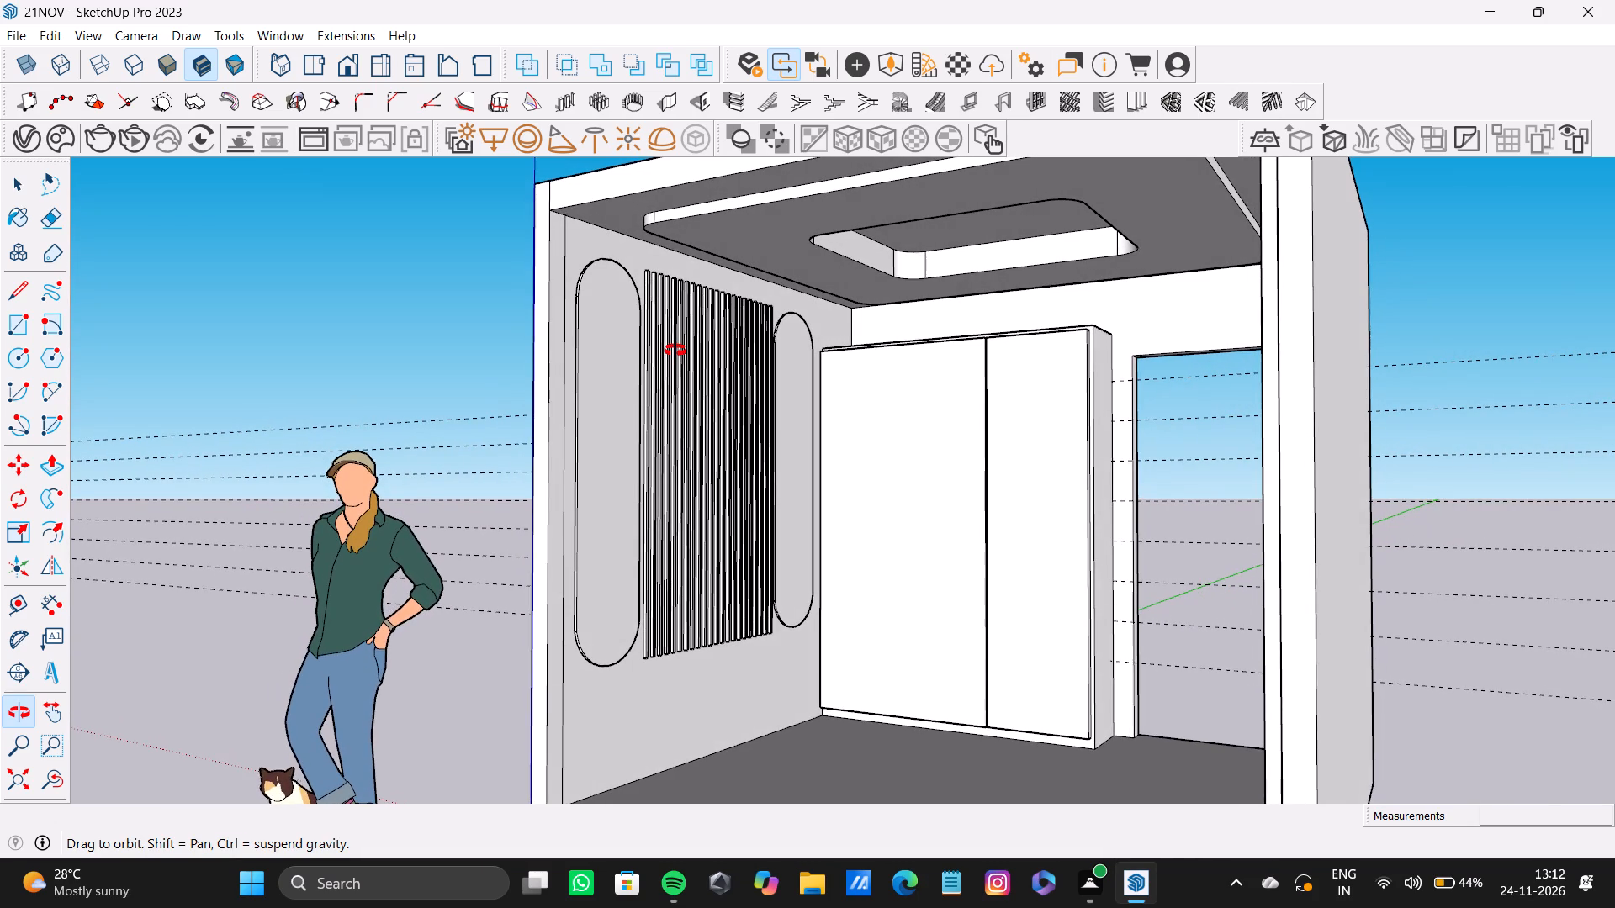
{"action": "middle_click_drag", "start_coordinate": [675, 351], "coordinate": [675, 350], "text": "shift"}
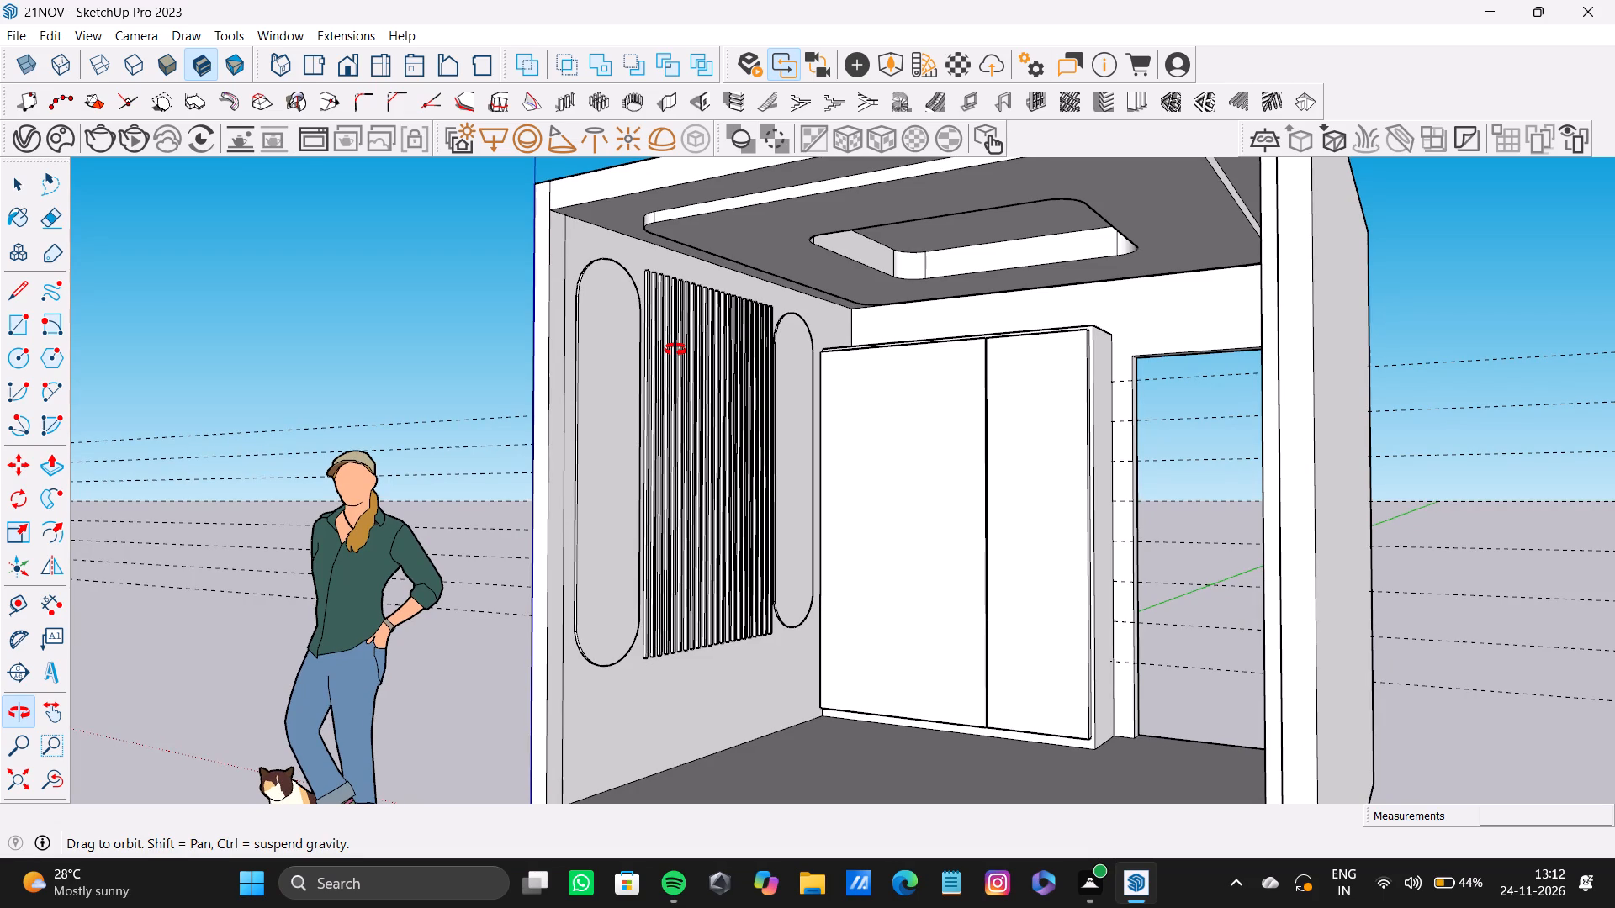
{"action": "middle_click_drag", "start_coordinate": [675, 350], "coordinate": [675, 350], "text": "shift"}
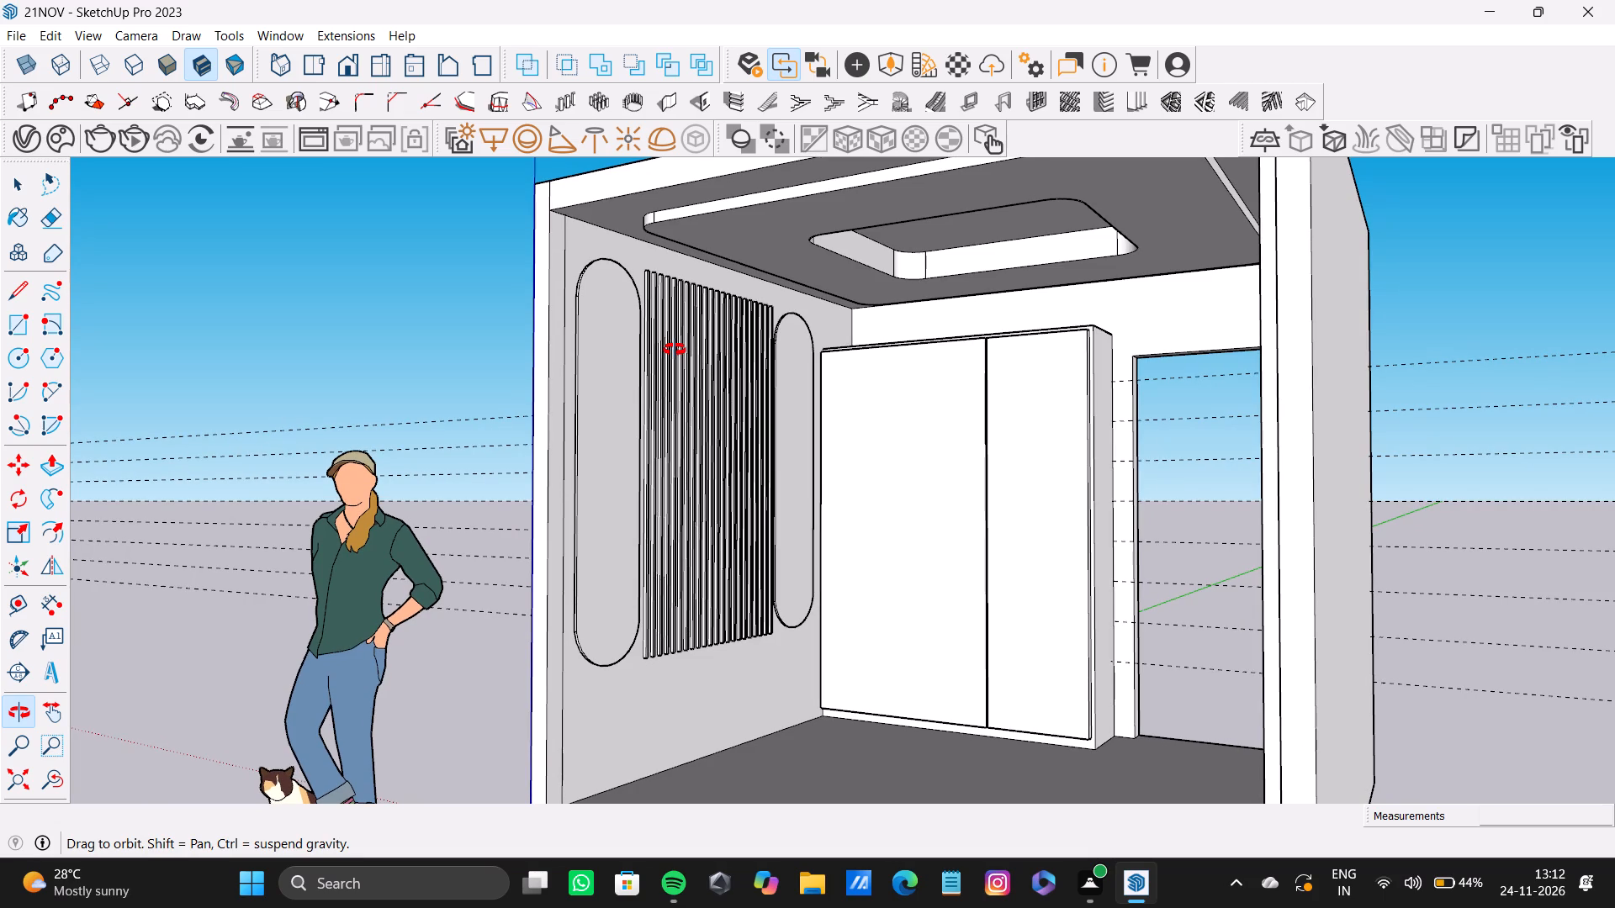
{"action": "middle_click_drag", "start_coordinate": [675, 350], "coordinate": [673, 350], "text": "shift"}
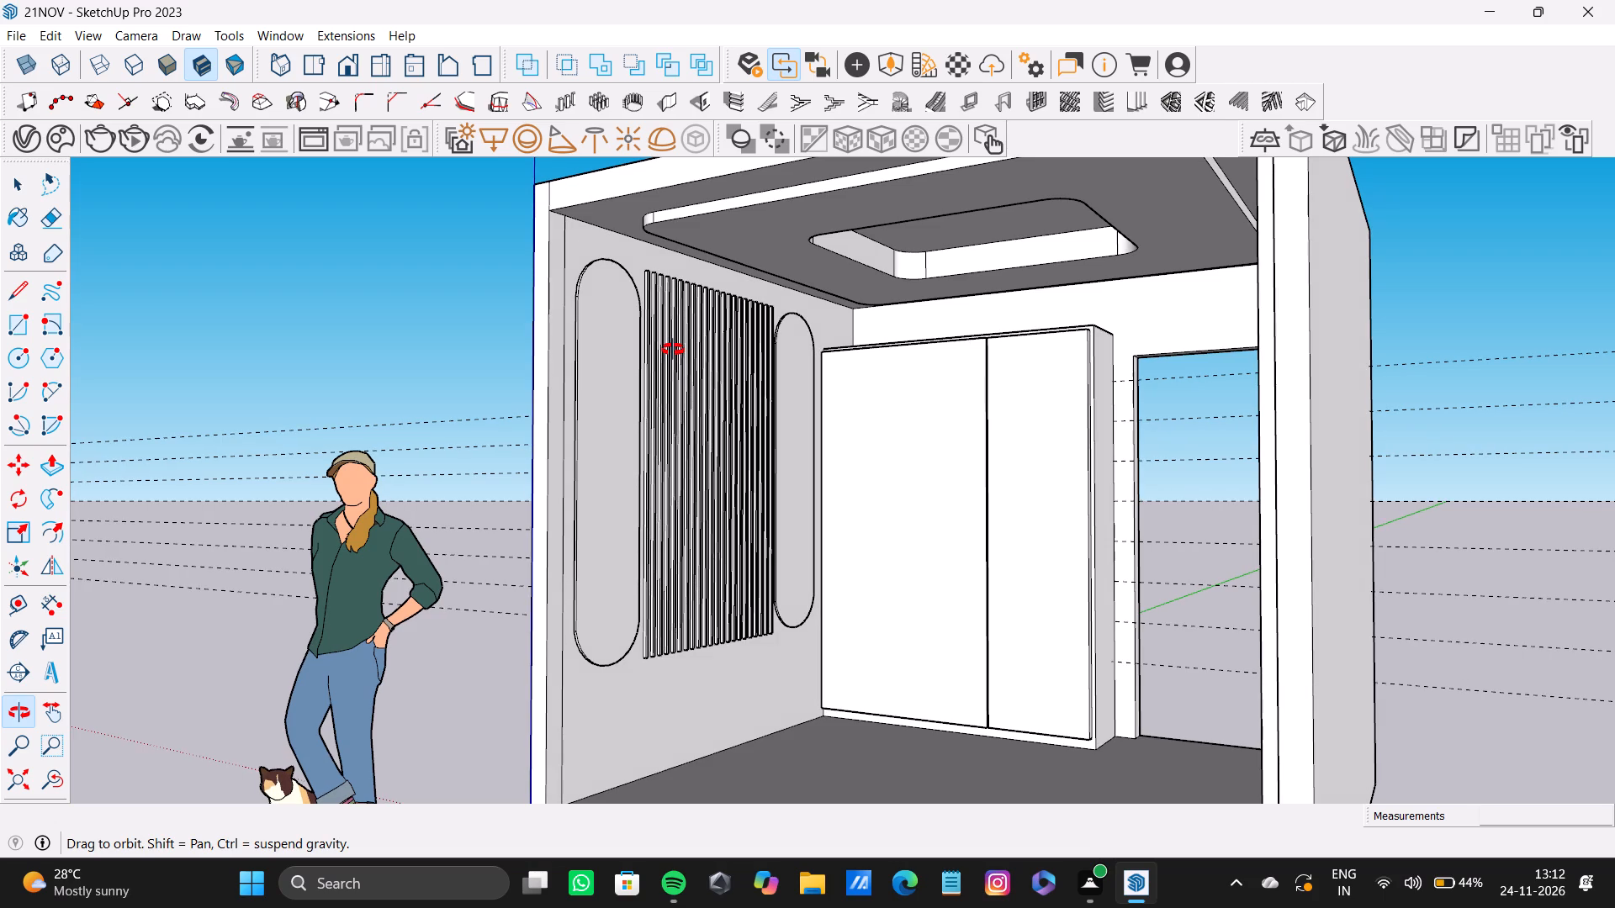
{"action": "middle_click_drag", "start_coordinate": [673, 350], "coordinate": [673, 351], "text": "shift"}
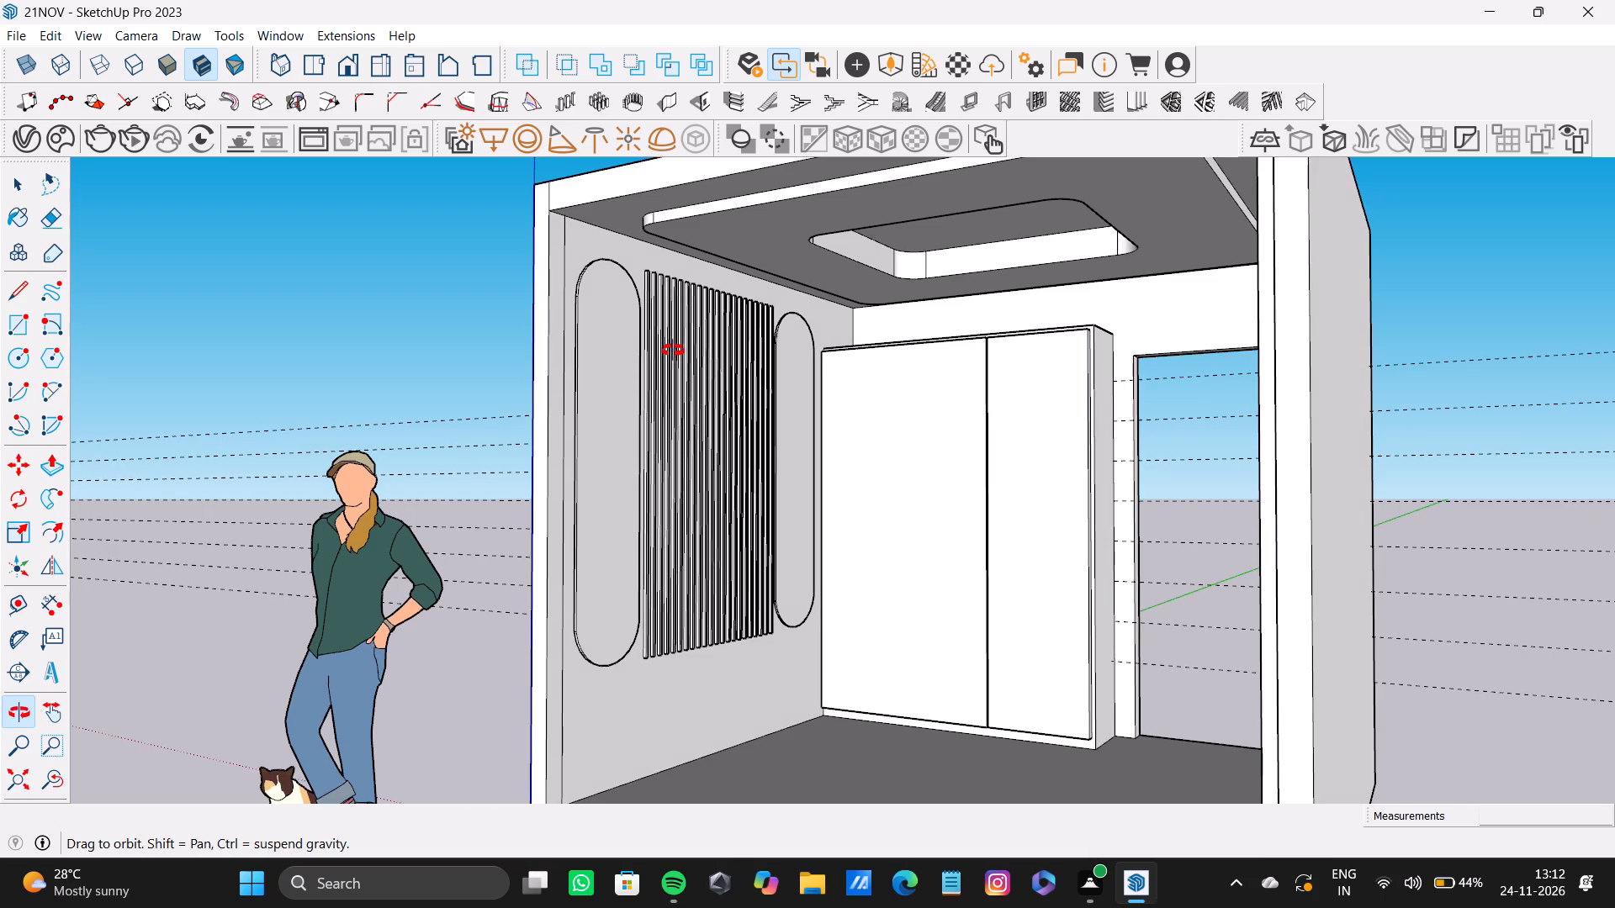
{"action": "middle_click_drag", "start_coordinate": [673, 351], "coordinate": [673, 350], "text": "shift"}
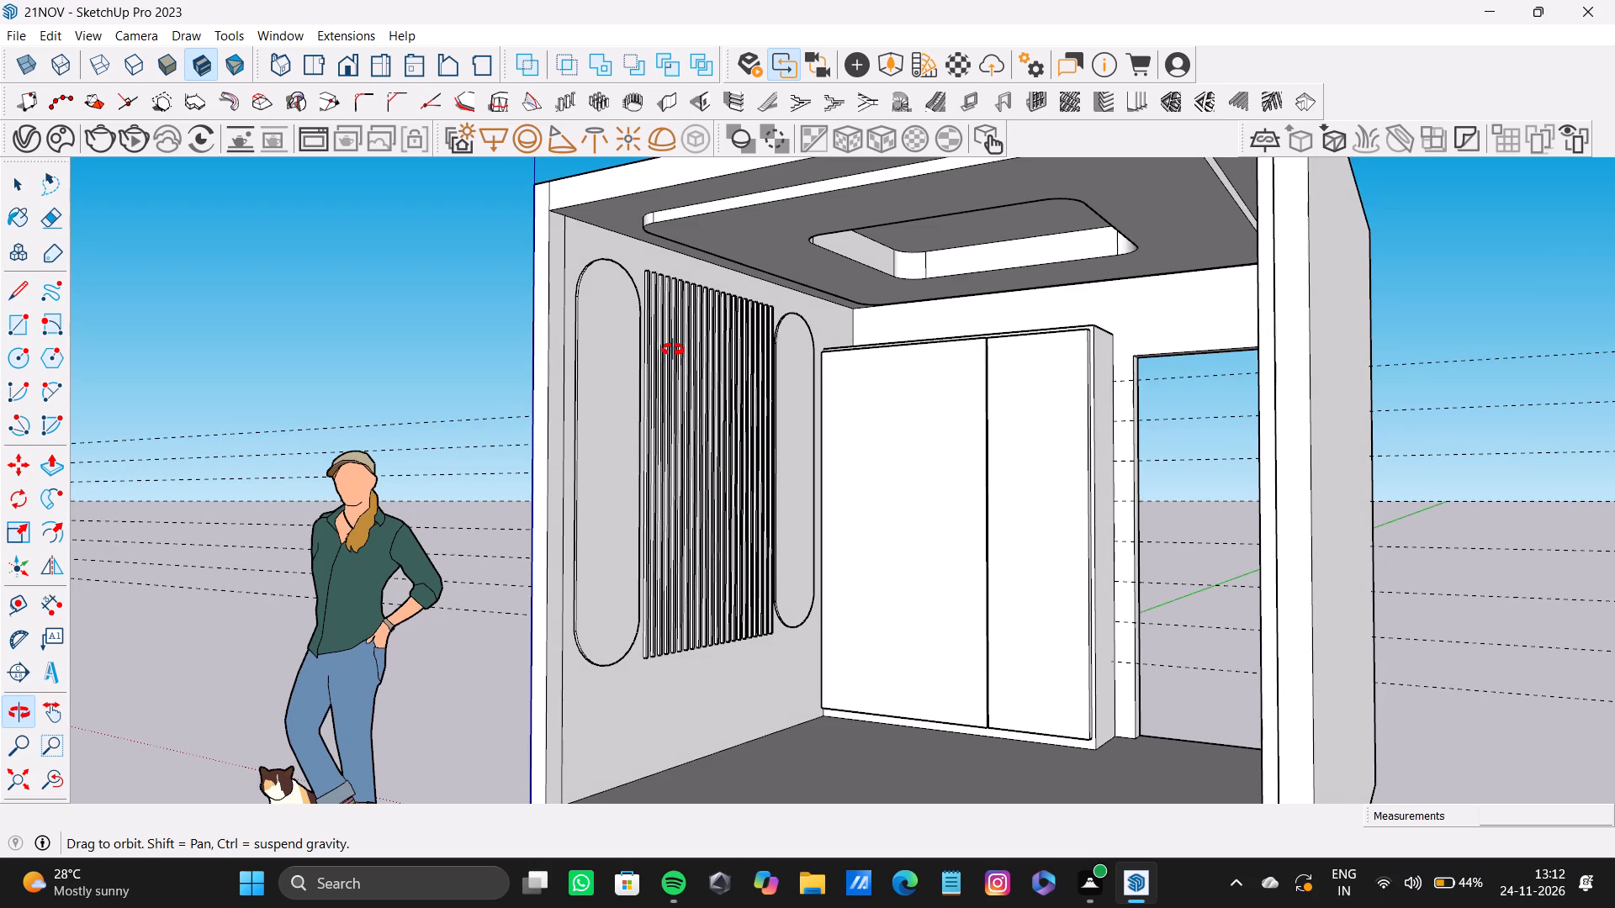
{"action": "middle_click_drag", "start_coordinate": [673, 350], "coordinate": [673, 347], "text": "shift"}
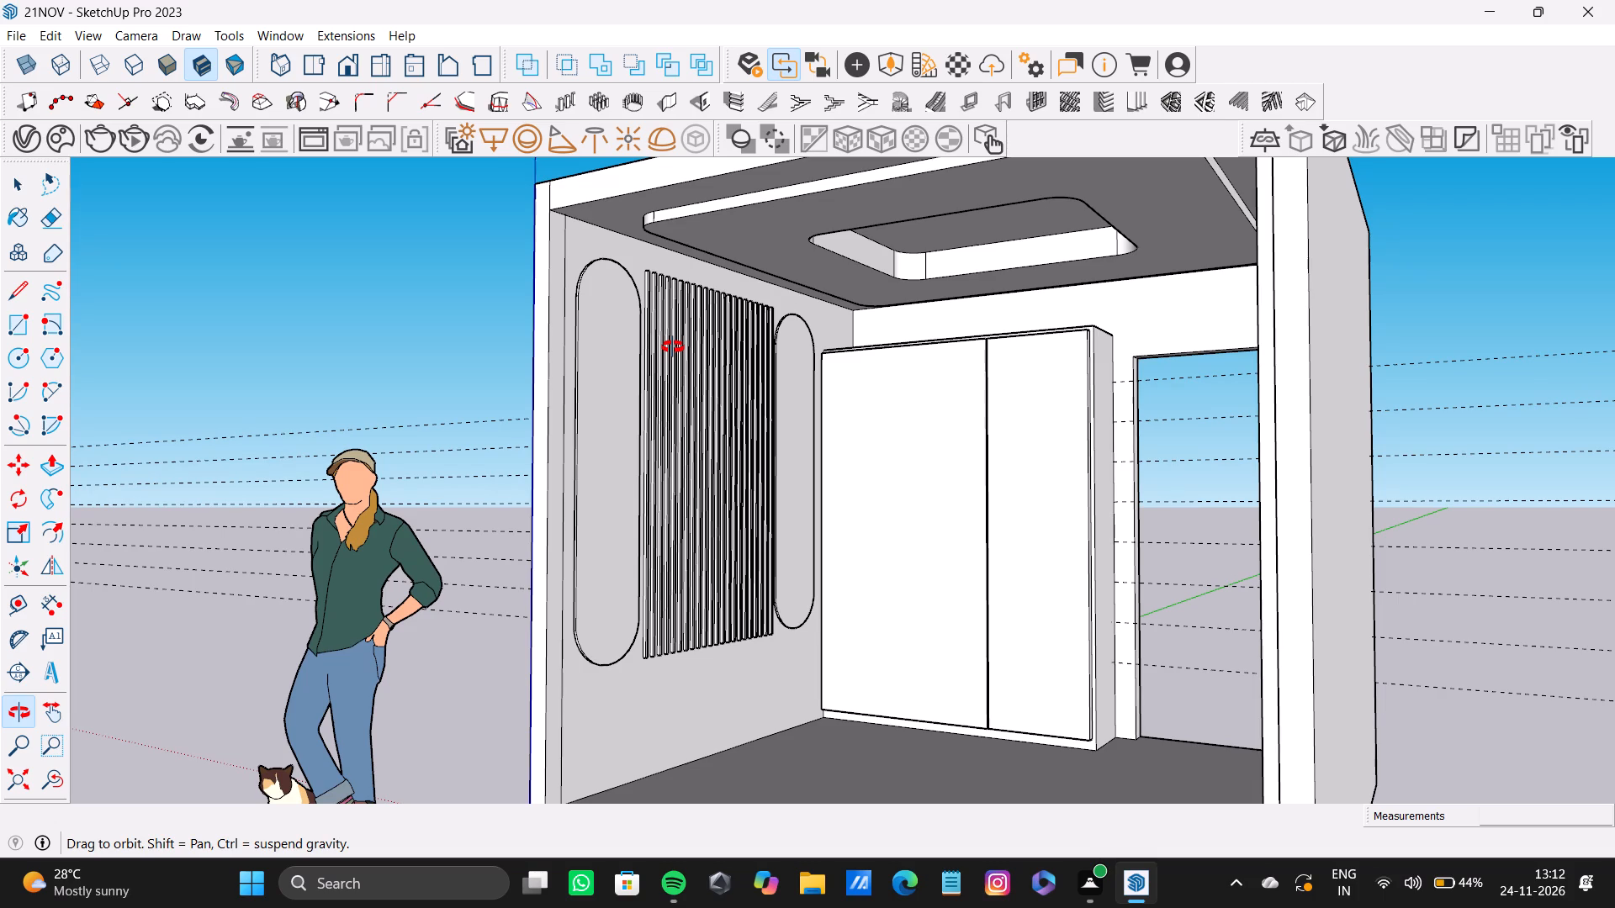
{"action": "middle_click_drag", "start_coordinate": [673, 347], "coordinate": [674, 347], "text": "shift"}
{"action": "middle_click_drag", "start_coordinate": [674, 347], "coordinate": [675, 364], "text": "shift"}
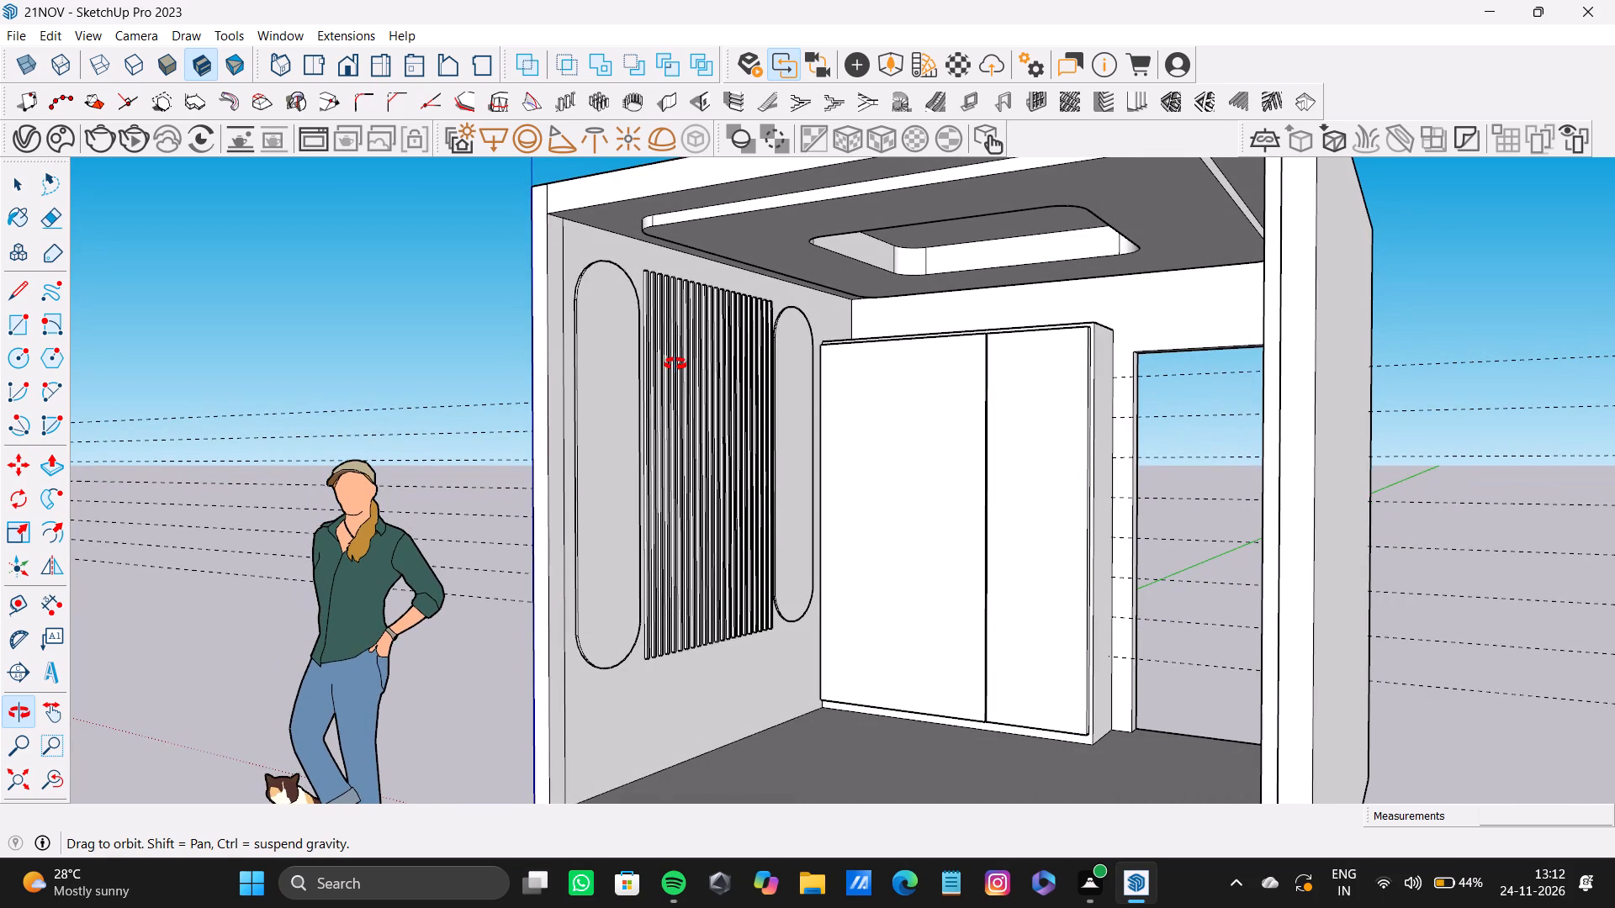
{"action": "middle_click_drag", "start_coordinate": [675, 364], "coordinate": [662, 403], "text": "shift"}
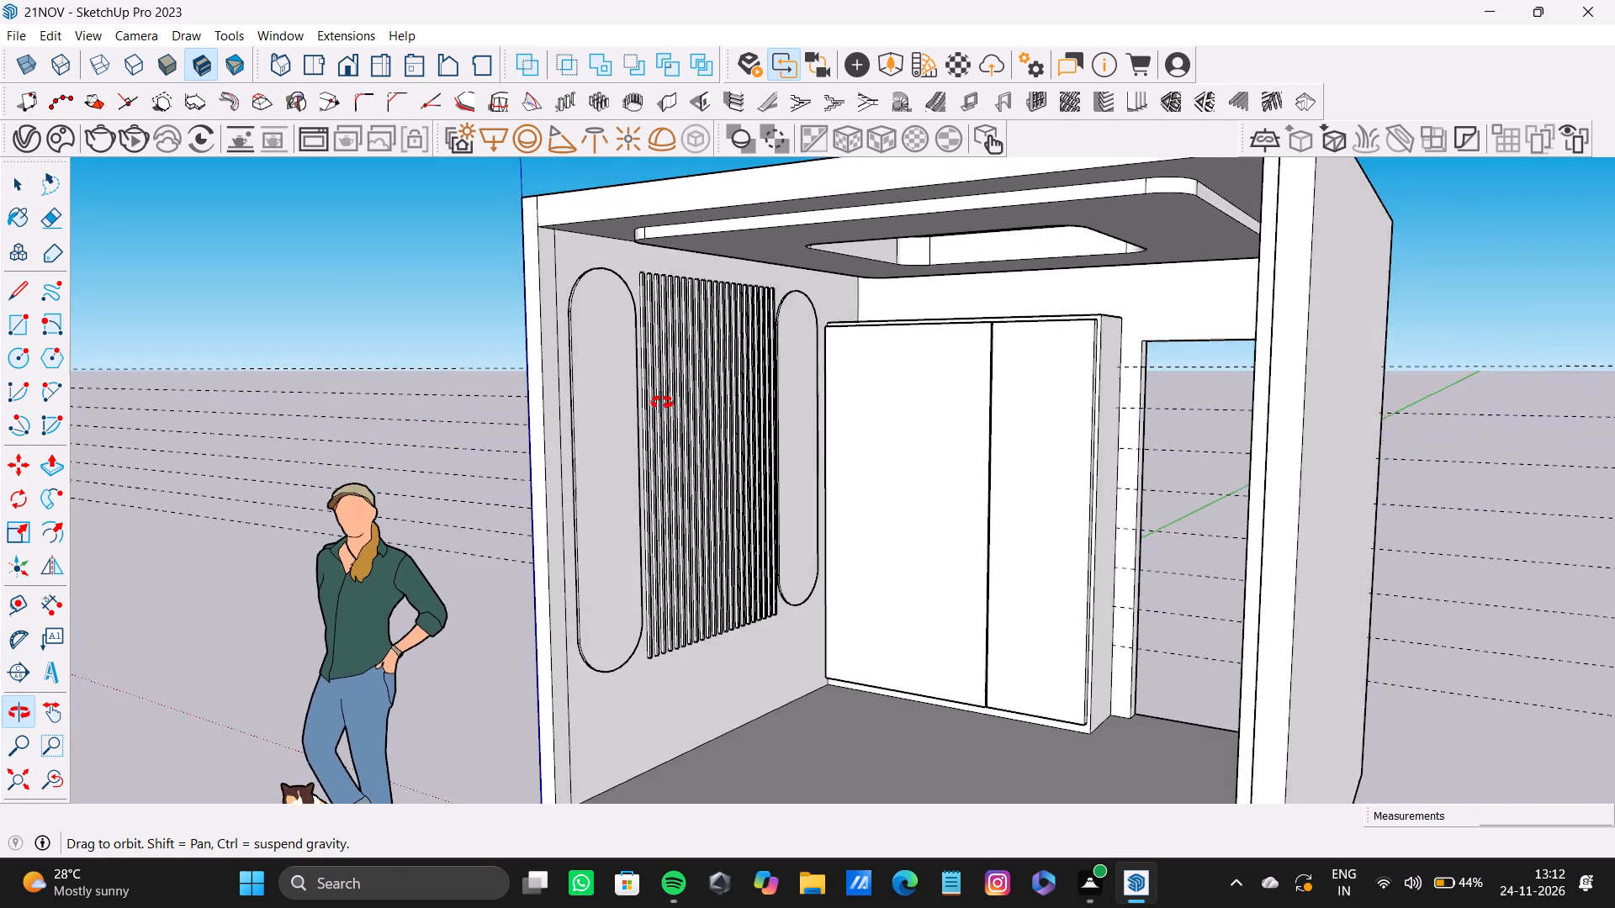
{"action": "middle_click_drag", "start_coordinate": [662, 403], "coordinate": [627, 406], "text": "shift"}
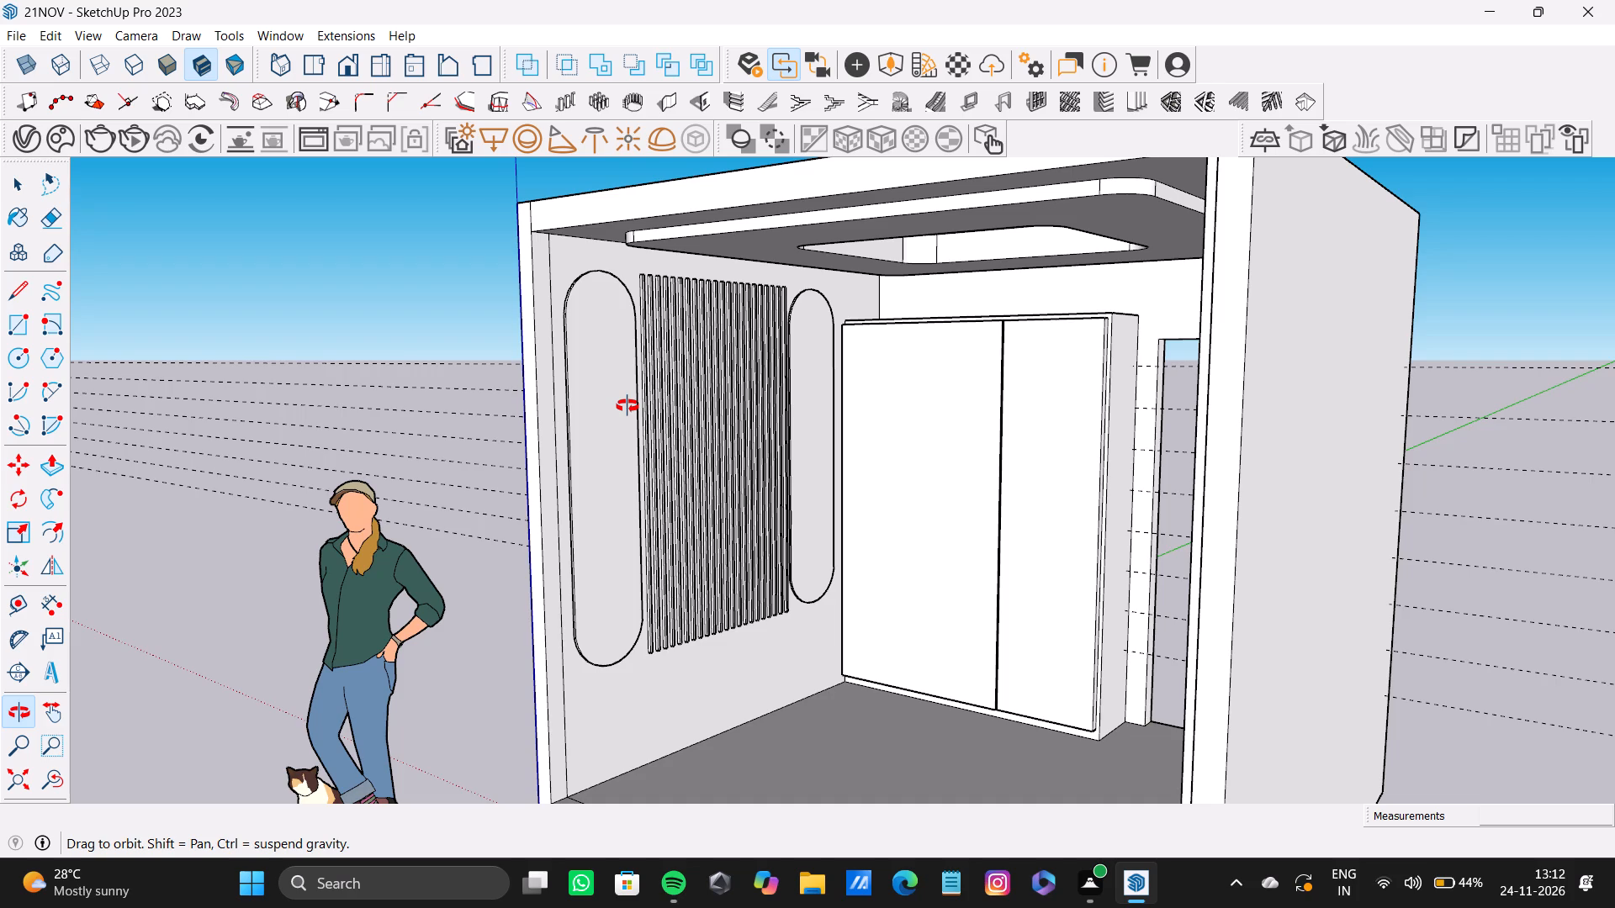
{"action": "middle_click_drag", "start_coordinate": [627, 406], "coordinate": [627, 402], "text": "shift"}
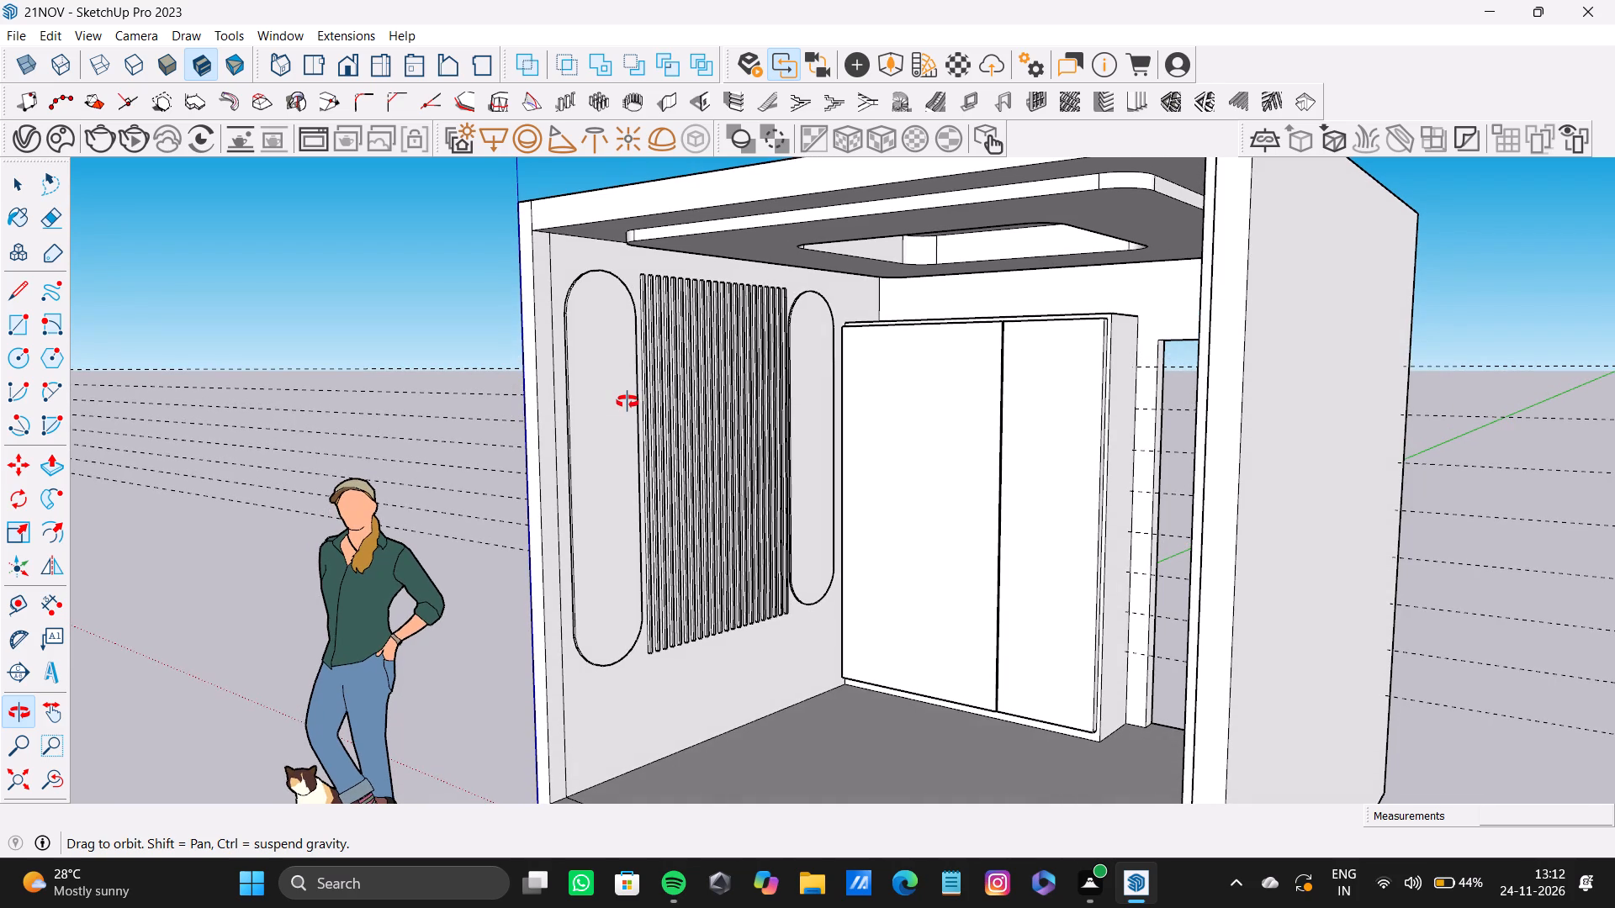
{"action": "middle_click_drag", "start_coordinate": [627, 402], "coordinate": [628, 399], "text": "shift"}
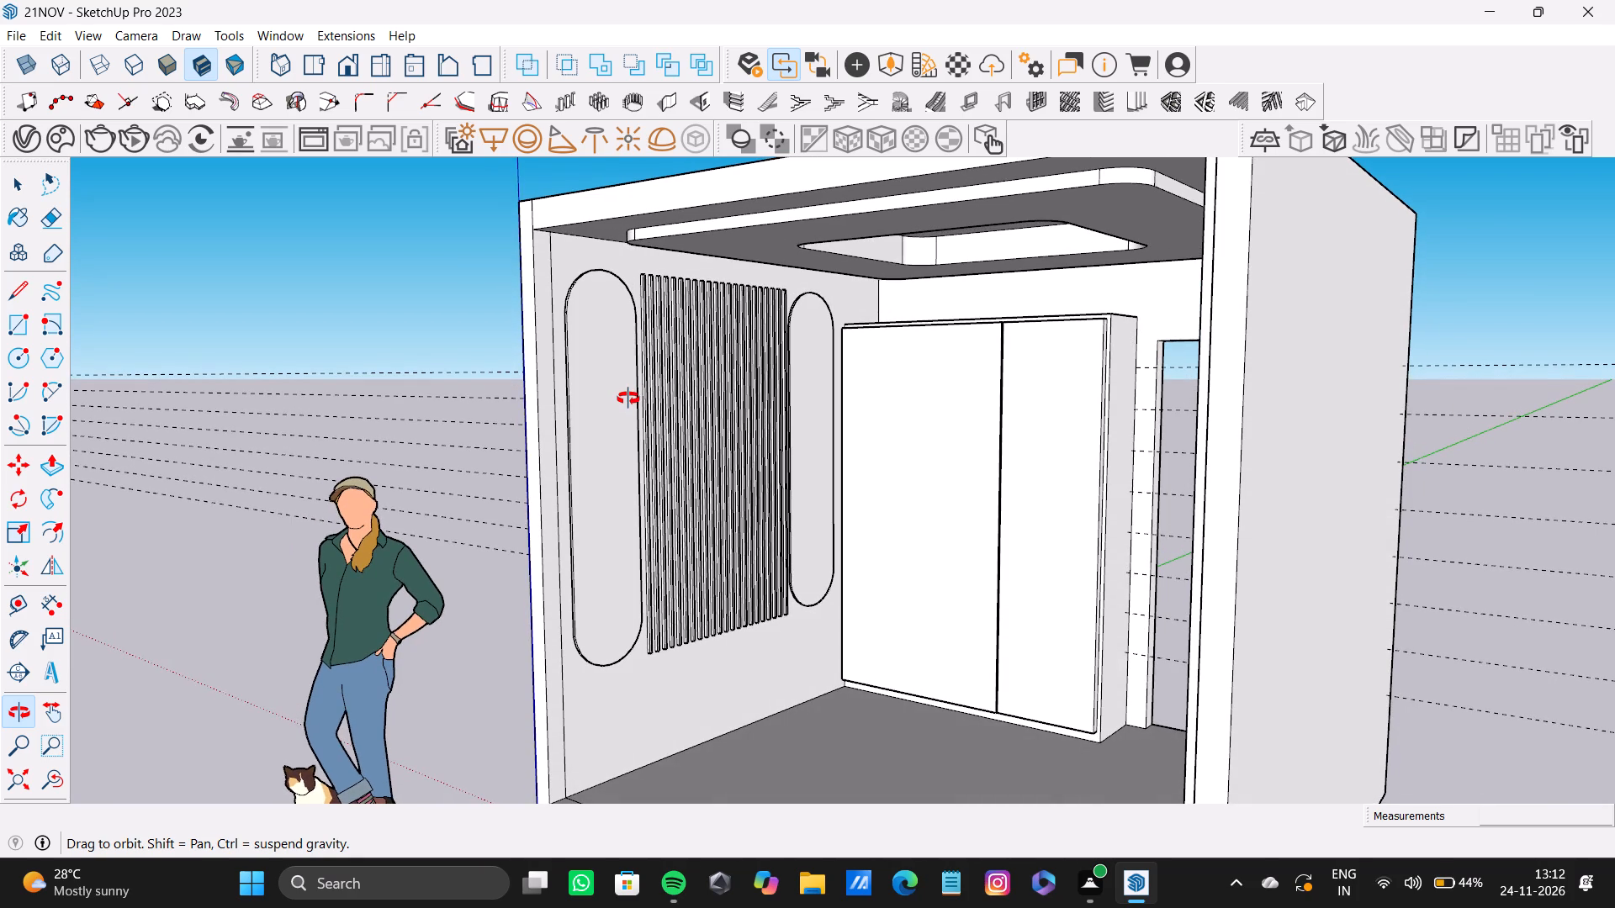
{"action": "middle_click_drag", "start_coordinate": [628, 399], "coordinate": [628, 398], "text": "shift"}
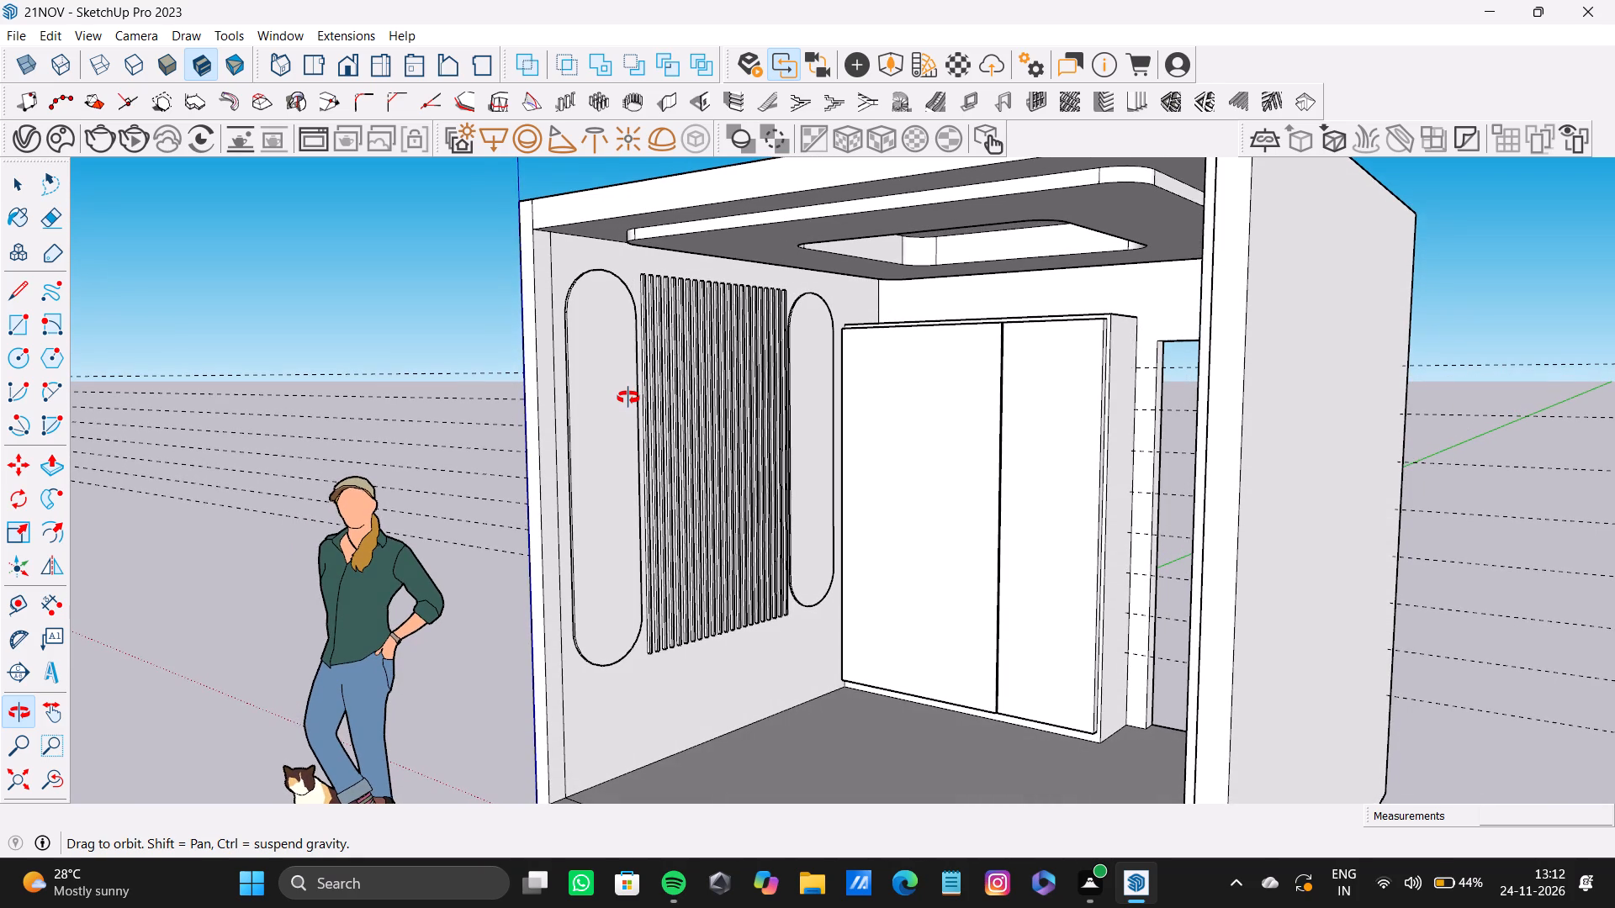
{"action": "middle_click_drag", "start_coordinate": [628, 398], "coordinate": [627, 399], "text": "shift"}
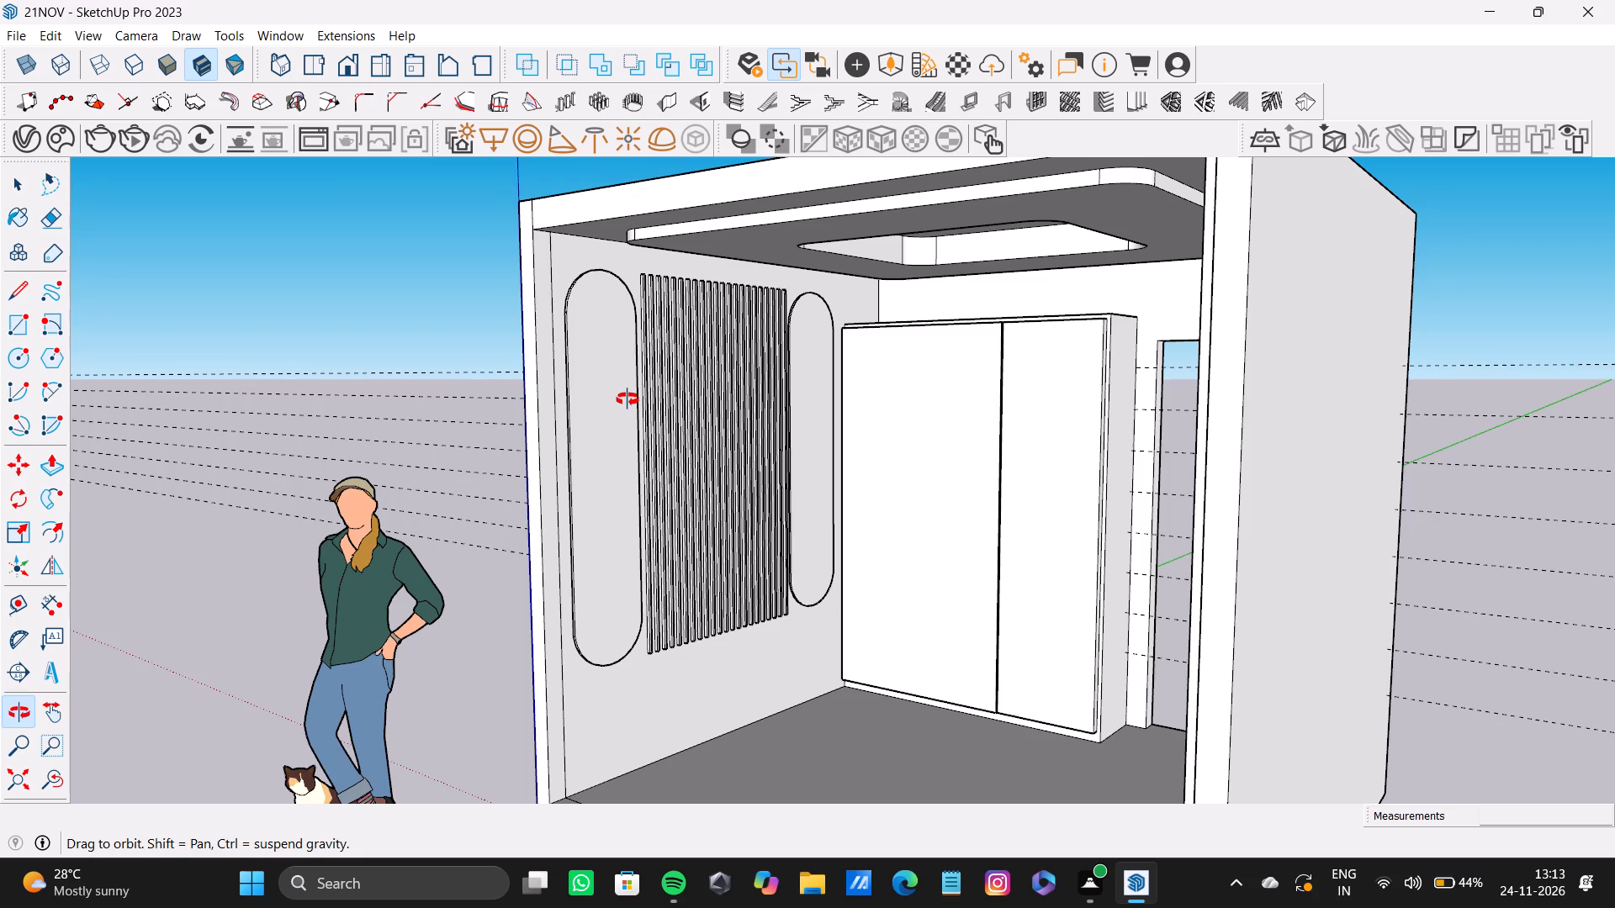
{"action": "middle_click_drag", "start_coordinate": [627, 399], "coordinate": [627, 396], "text": "shift"}
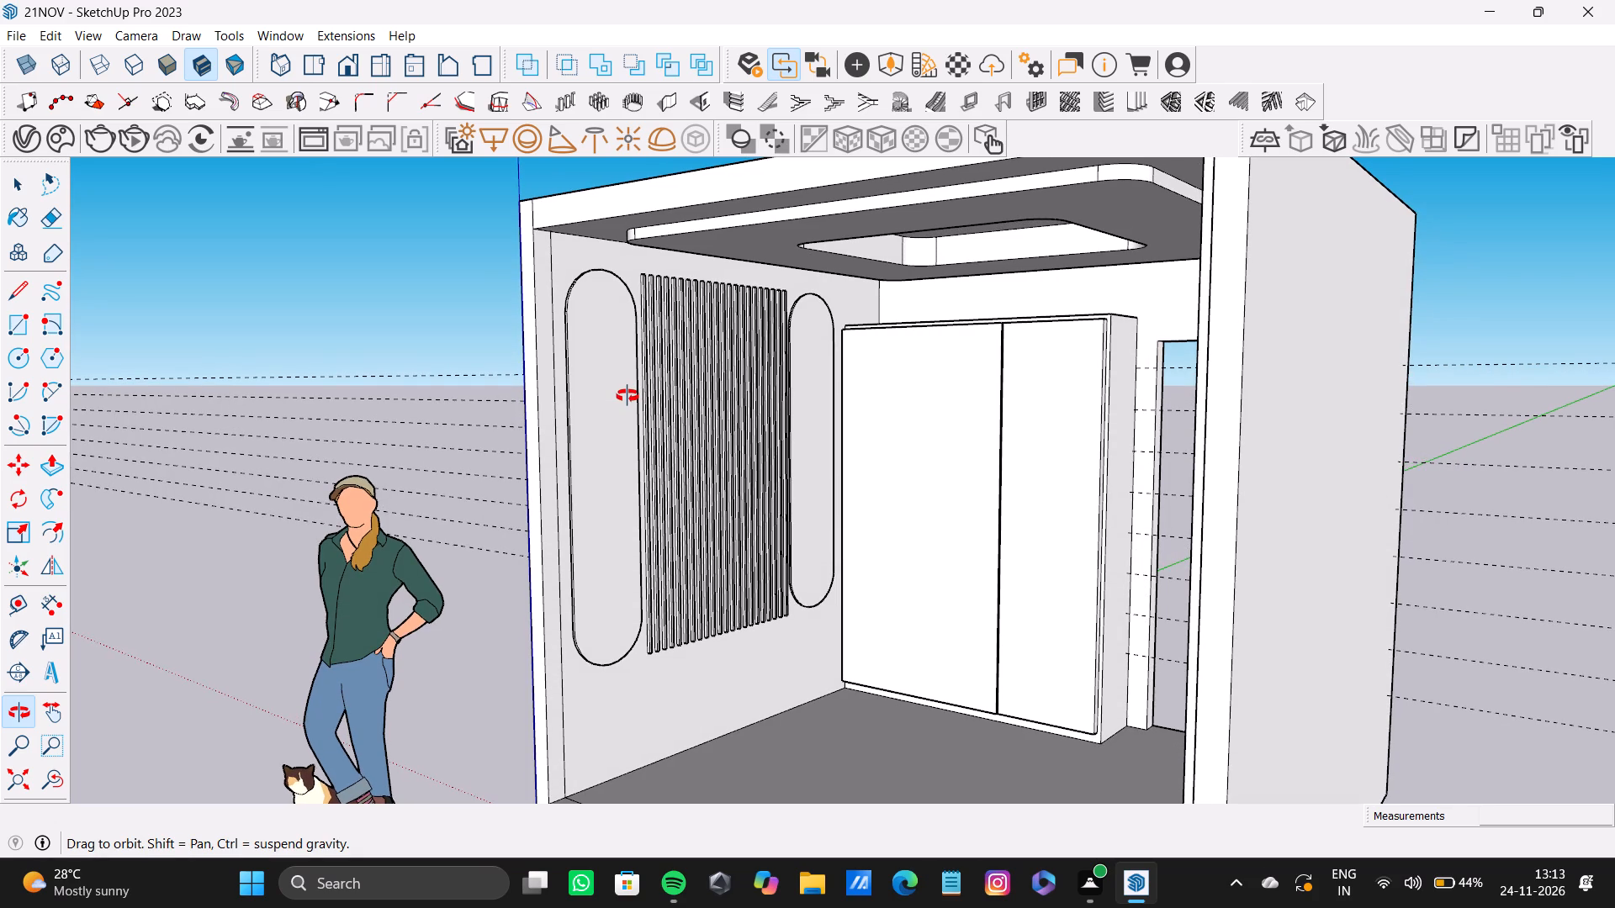
{"action": "middle_click_drag", "start_coordinate": [627, 396], "coordinate": [625, 393], "text": "shift"}
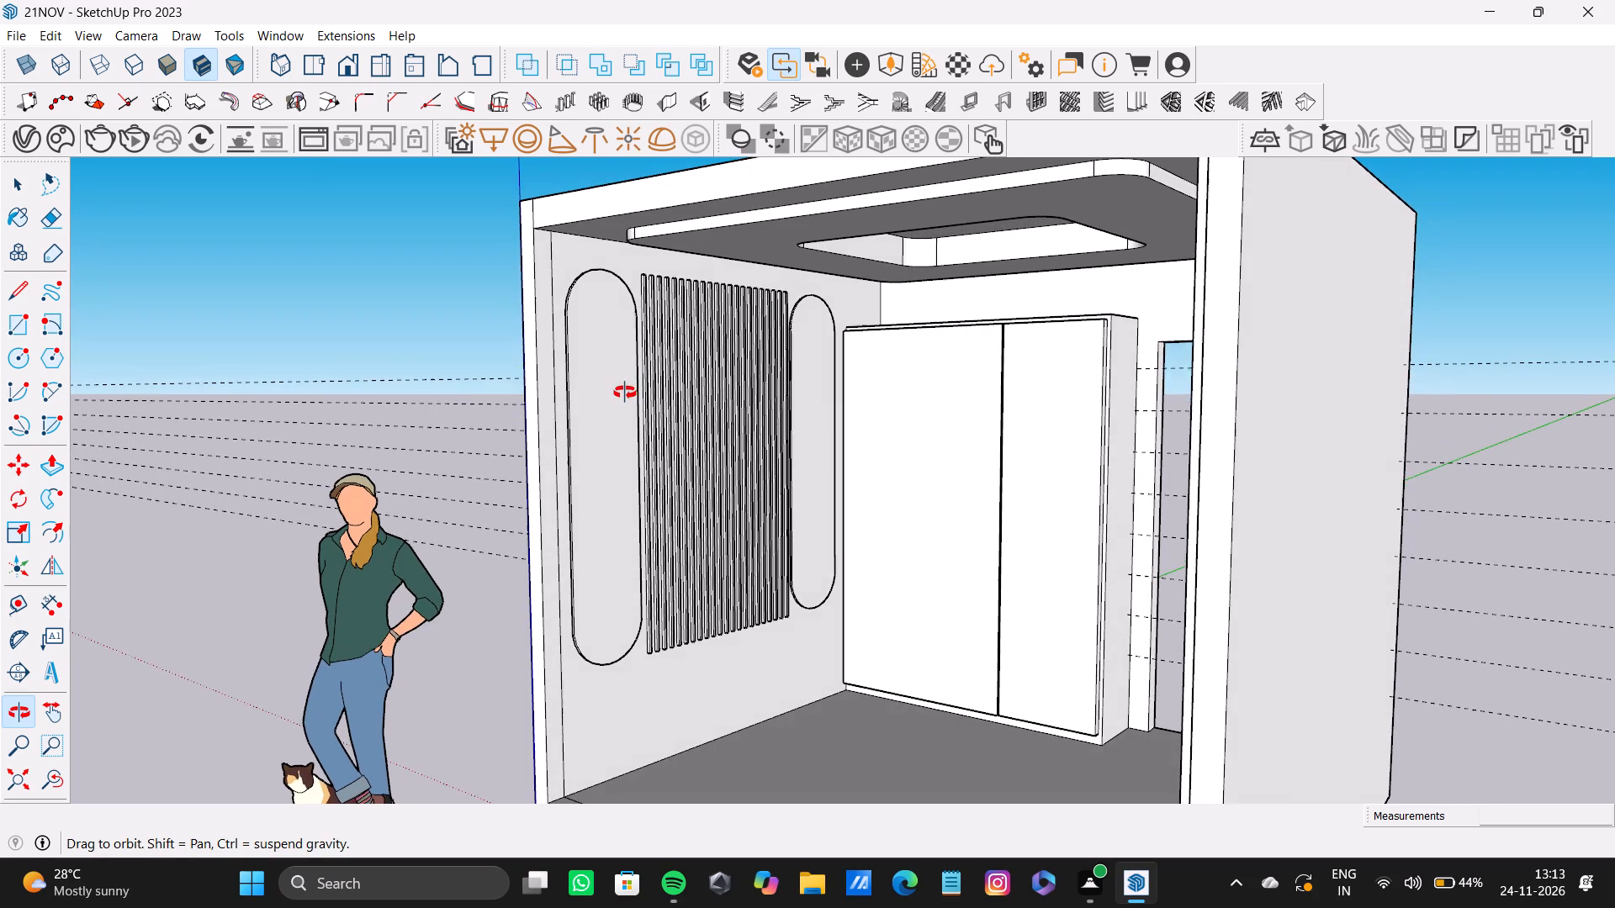
{"action": "middle_click_drag", "start_coordinate": [625, 393], "coordinate": [622, 392], "text": "shift"}
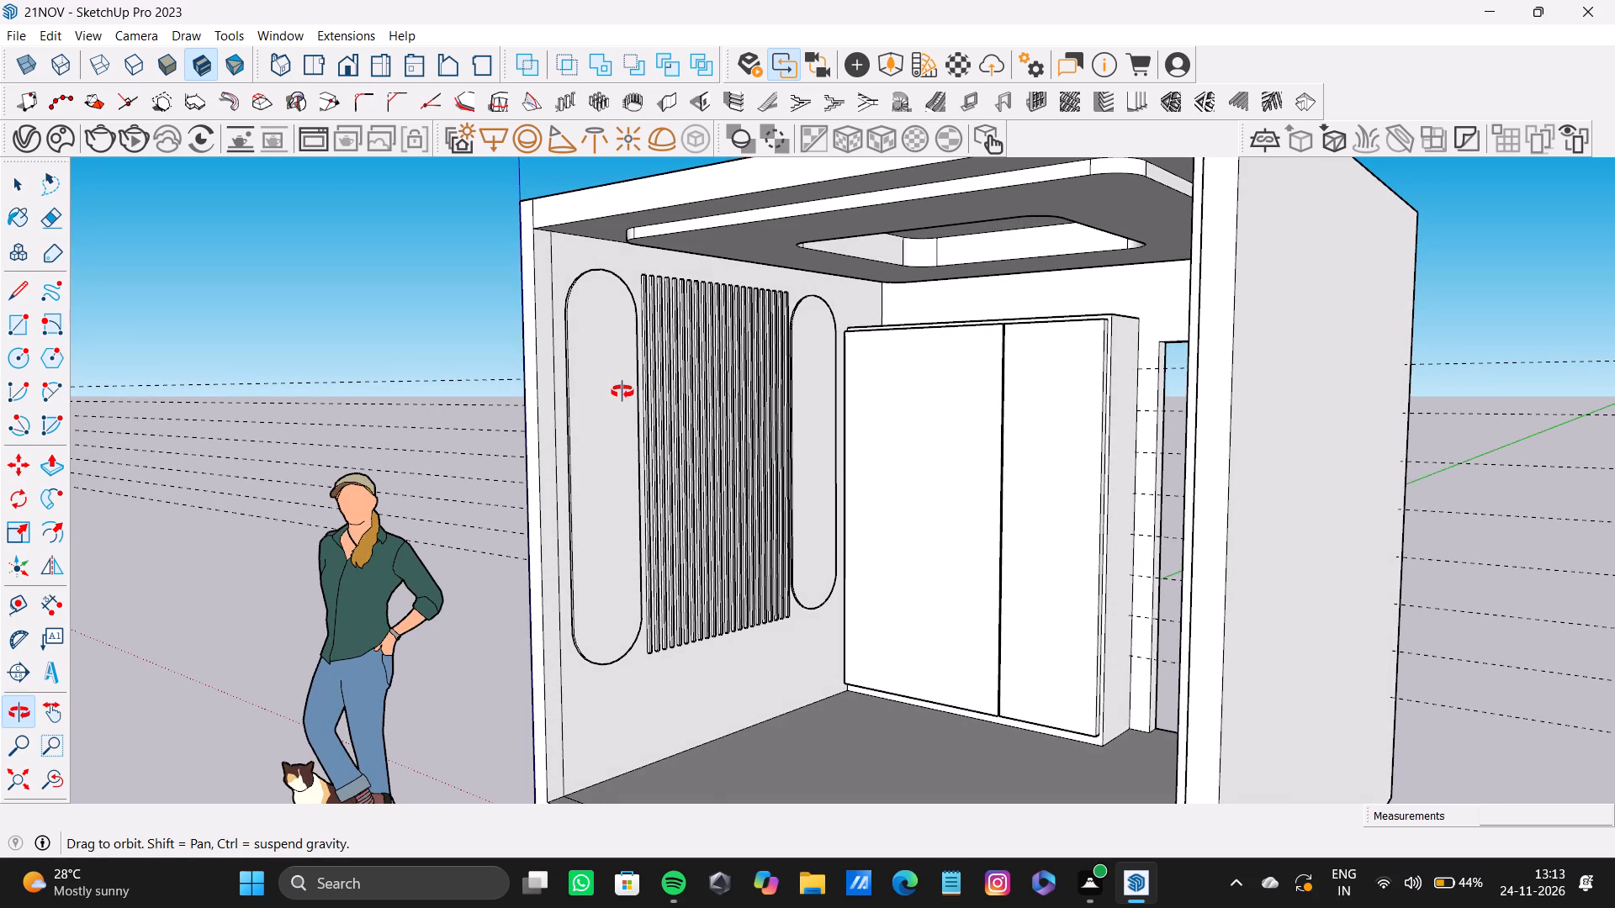
{"action": "middle_click_drag", "start_coordinate": [622, 392], "coordinate": [588, 403], "text": "shift"}
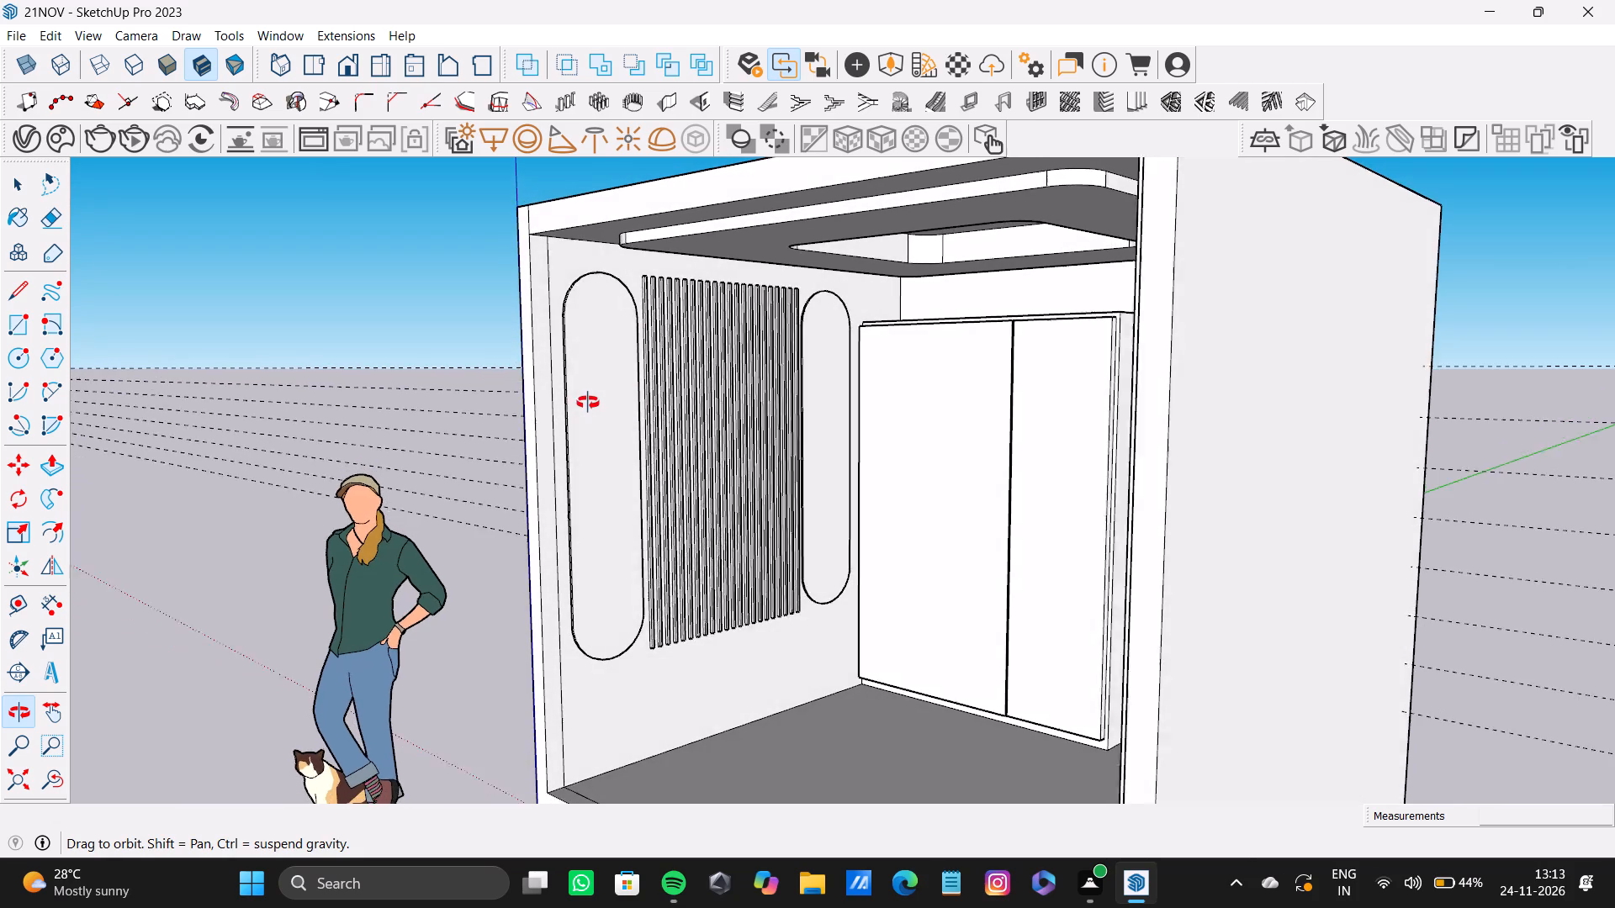
{"action": "middle_click_drag", "start_coordinate": [588, 403], "coordinate": [582, 403], "text": "shift"}
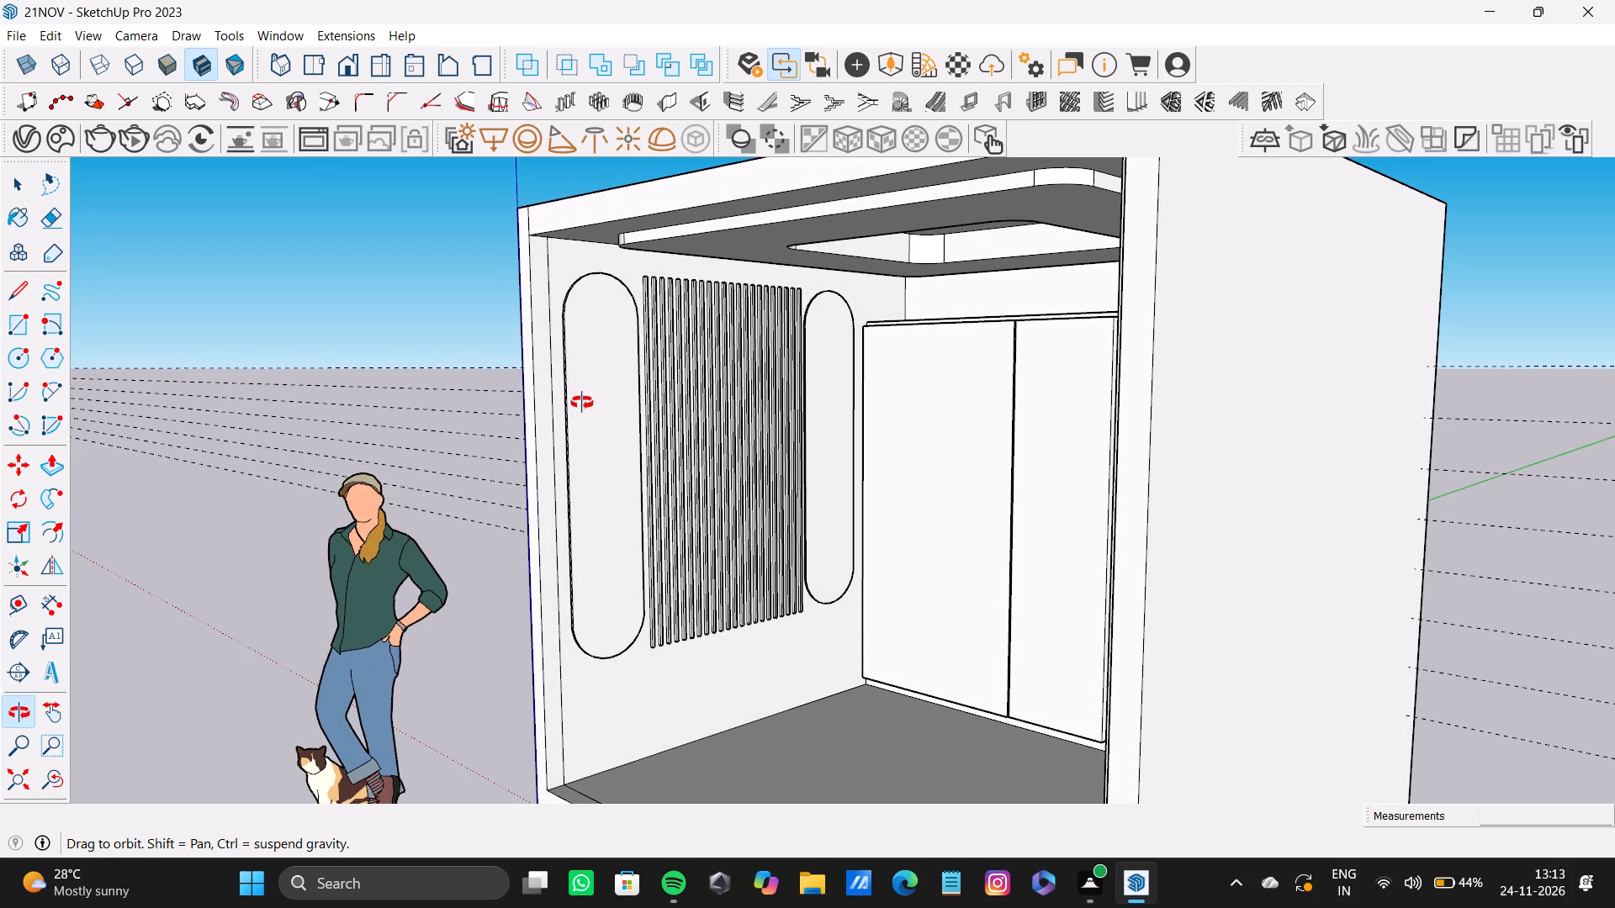
{"action": "middle_click_drag", "start_coordinate": [582, 403], "coordinate": [622, 418], "text": "shift"}
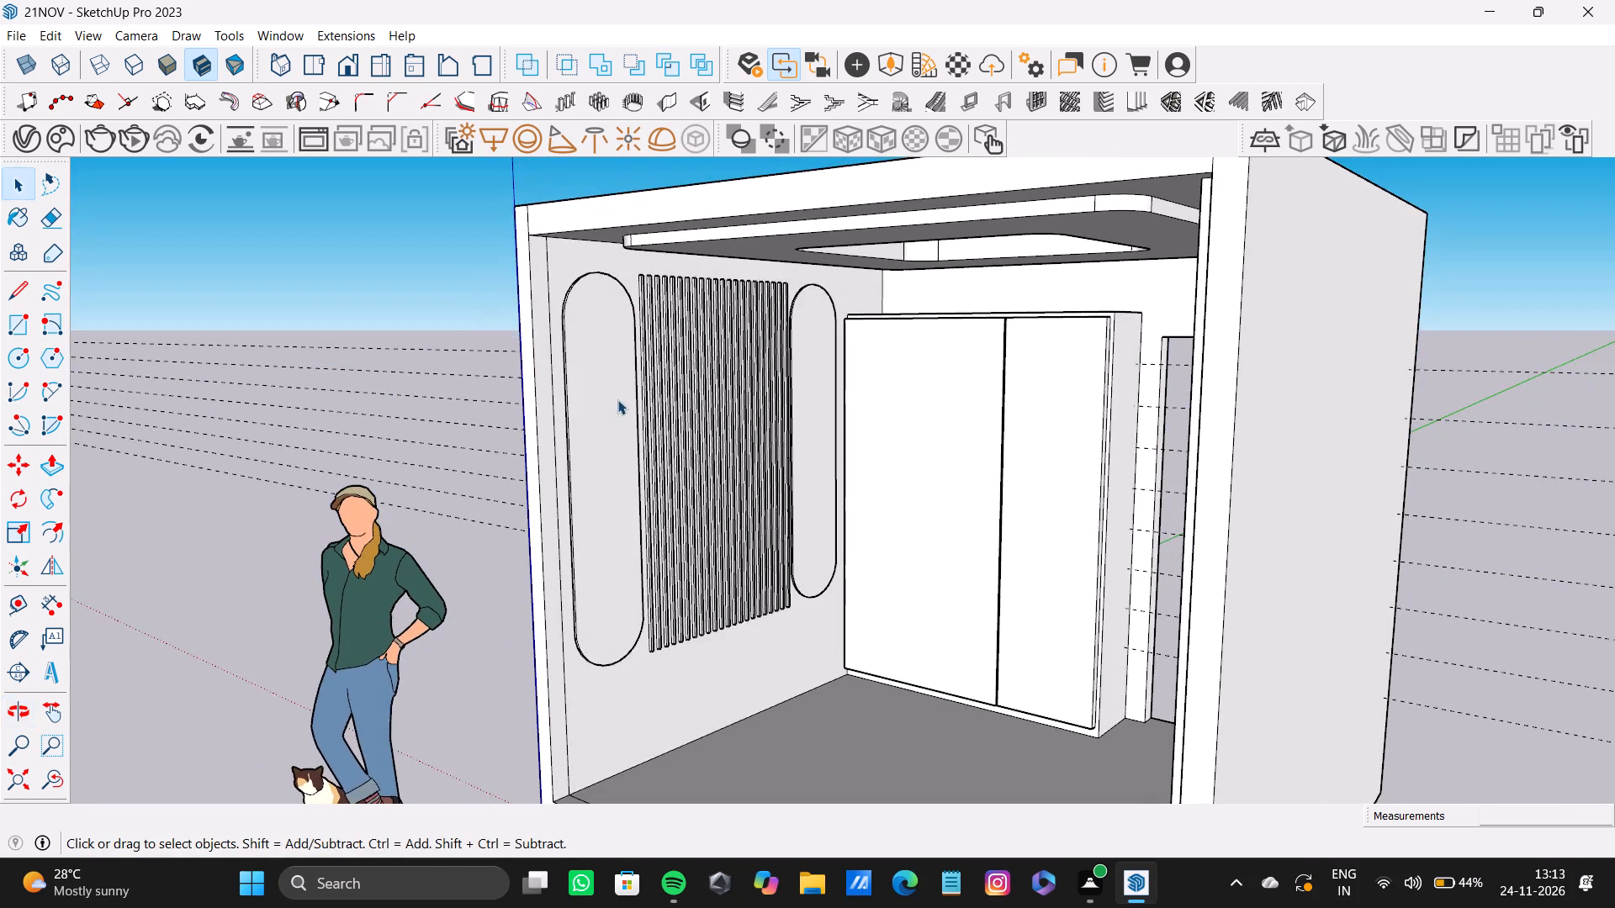
Inside the group, select the front face, top curved edge face and outer straight edge face of the rounded shape nearest the room opening.
{"action": "key", "text": "space"}
{"action": "double_click", "coordinate": [580, 349]}
{"action": "double_click", "coordinate": [579, 340]}
{"action": "scroll", "coordinate": [584, 307], "scroll_direction": "up", "scroll_amount": 6}
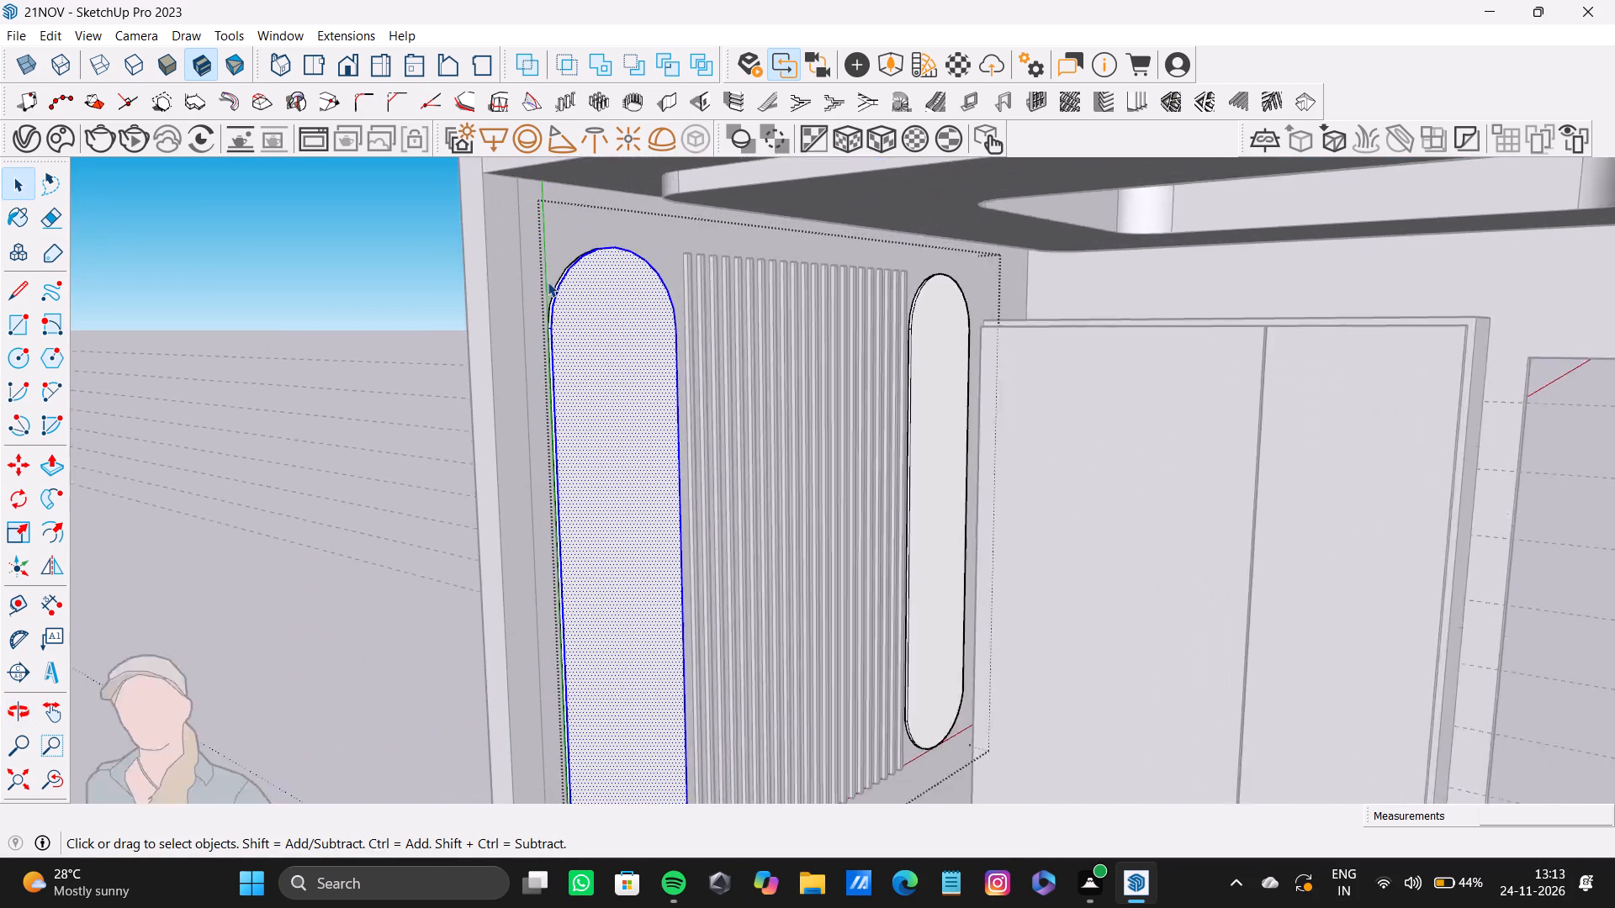
{"action": "scroll", "coordinate": [548, 282], "scroll_direction": "up", "scroll_amount": 17}
{"action": "double_click", "coordinate": [548, 321], "text": "shift"}
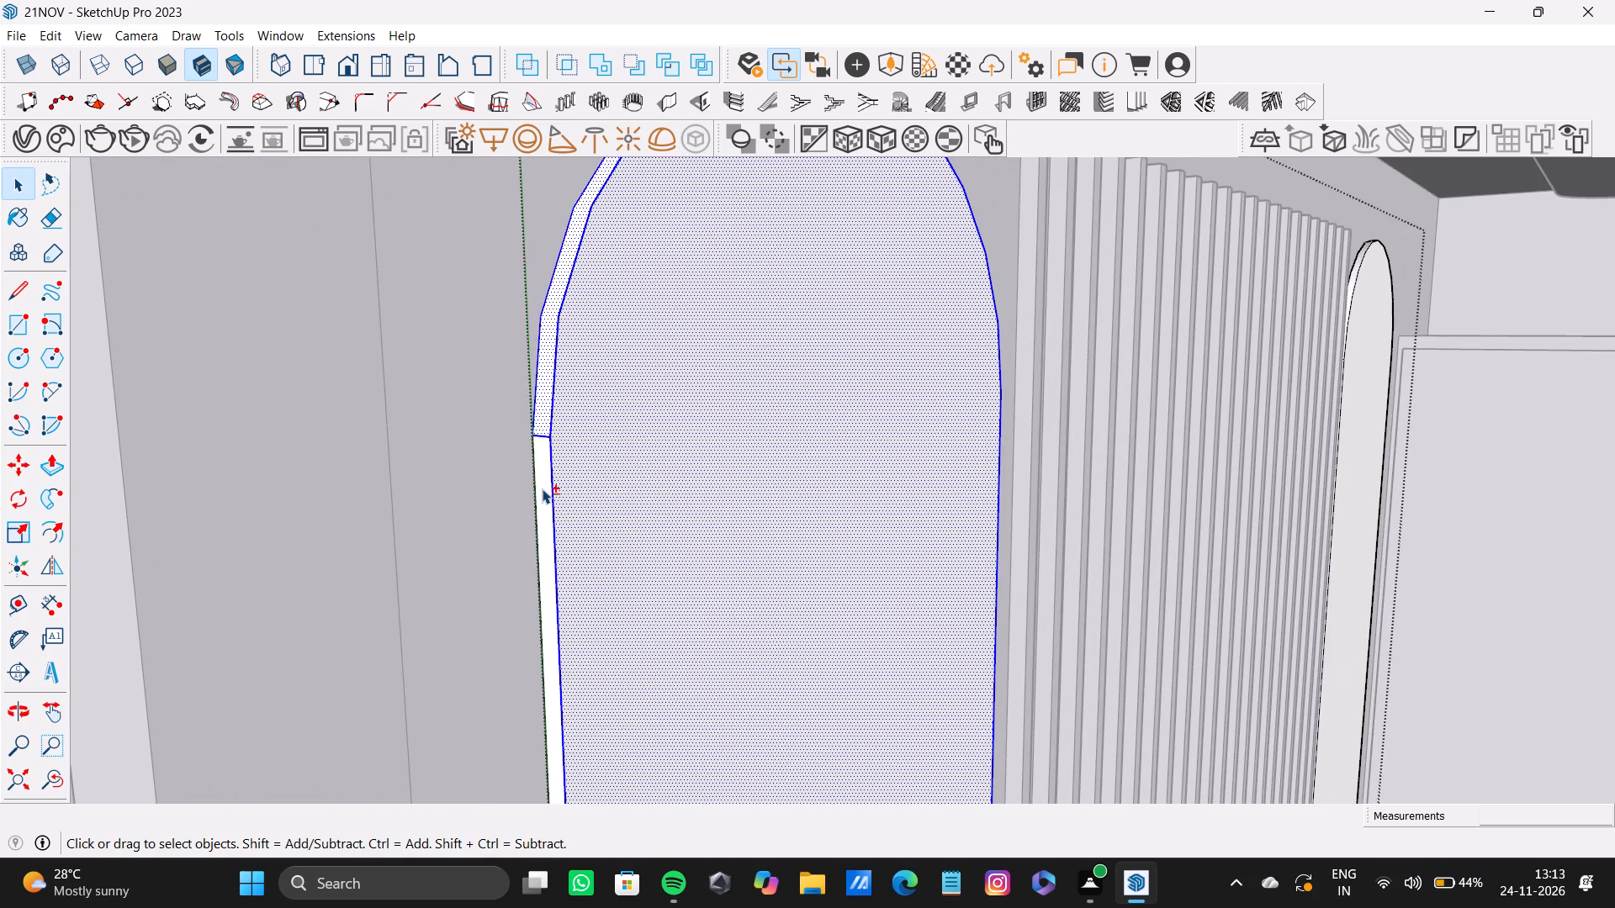
{"action": "double_click", "coordinate": [542, 488], "text": "shift"}
Add the same rounded shape's straight edge face beside the slatted panel to the selection.
{"action": "middle_click_drag", "start_coordinate": [907, 476], "coordinate": [684, 505]}
{"action": "scroll", "coordinate": [683, 500], "scroll_direction": "up", "scroll_amount": 4}
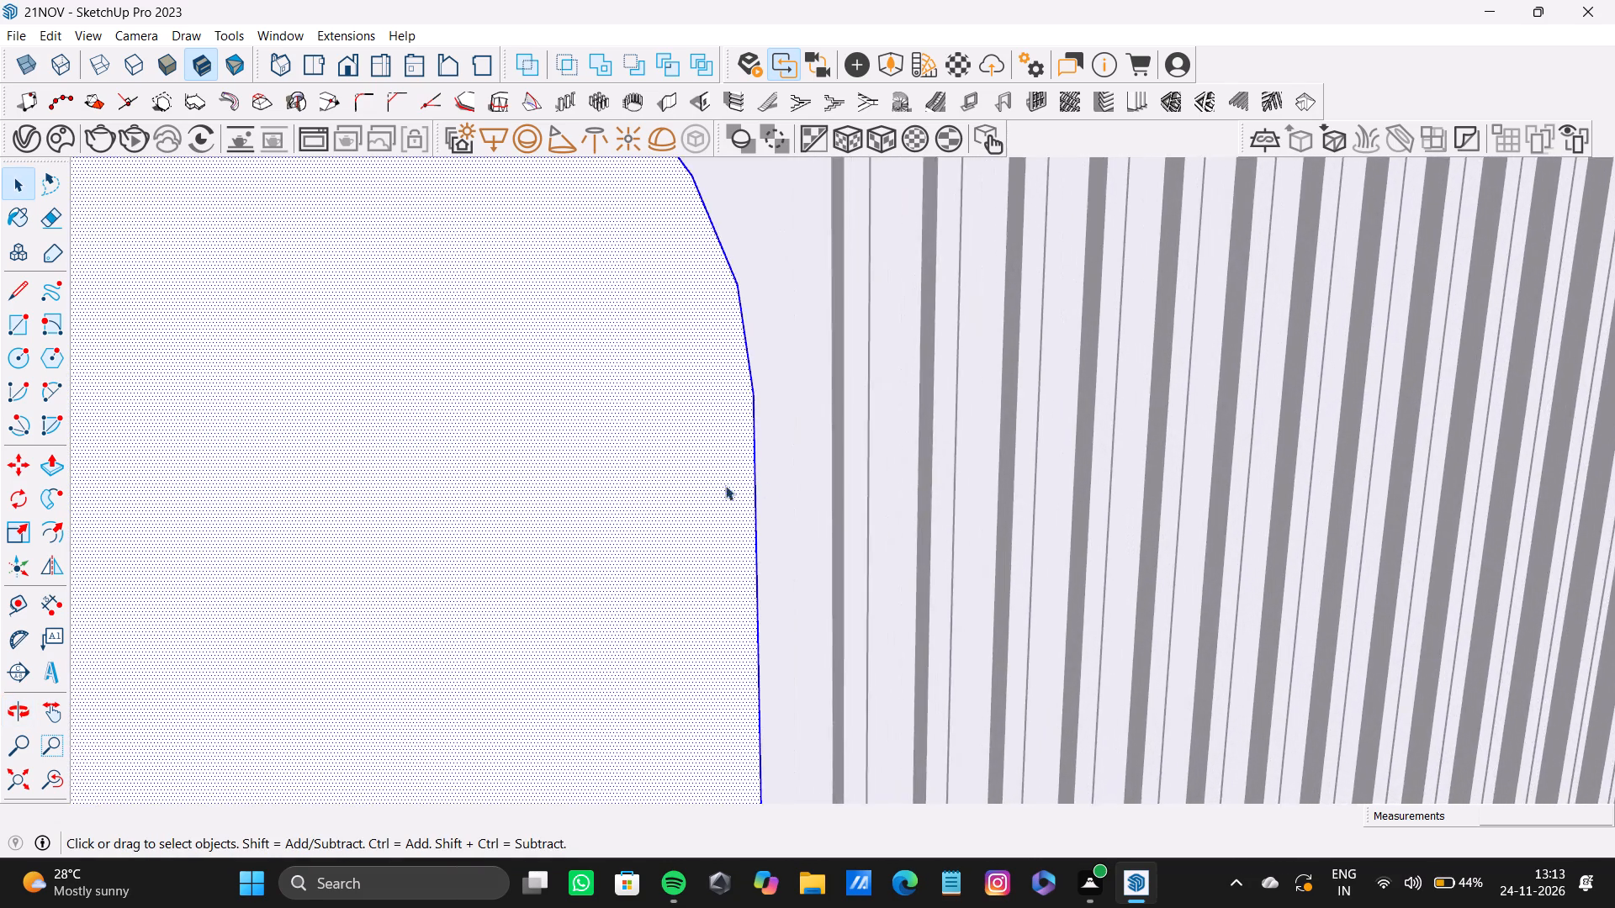
{"action": "scroll", "coordinate": [725, 485], "scroll_direction": "up", "scroll_amount": 3}
{"action": "middle_click_drag", "start_coordinate": [813, 514], "coordinate": [540, 581]}
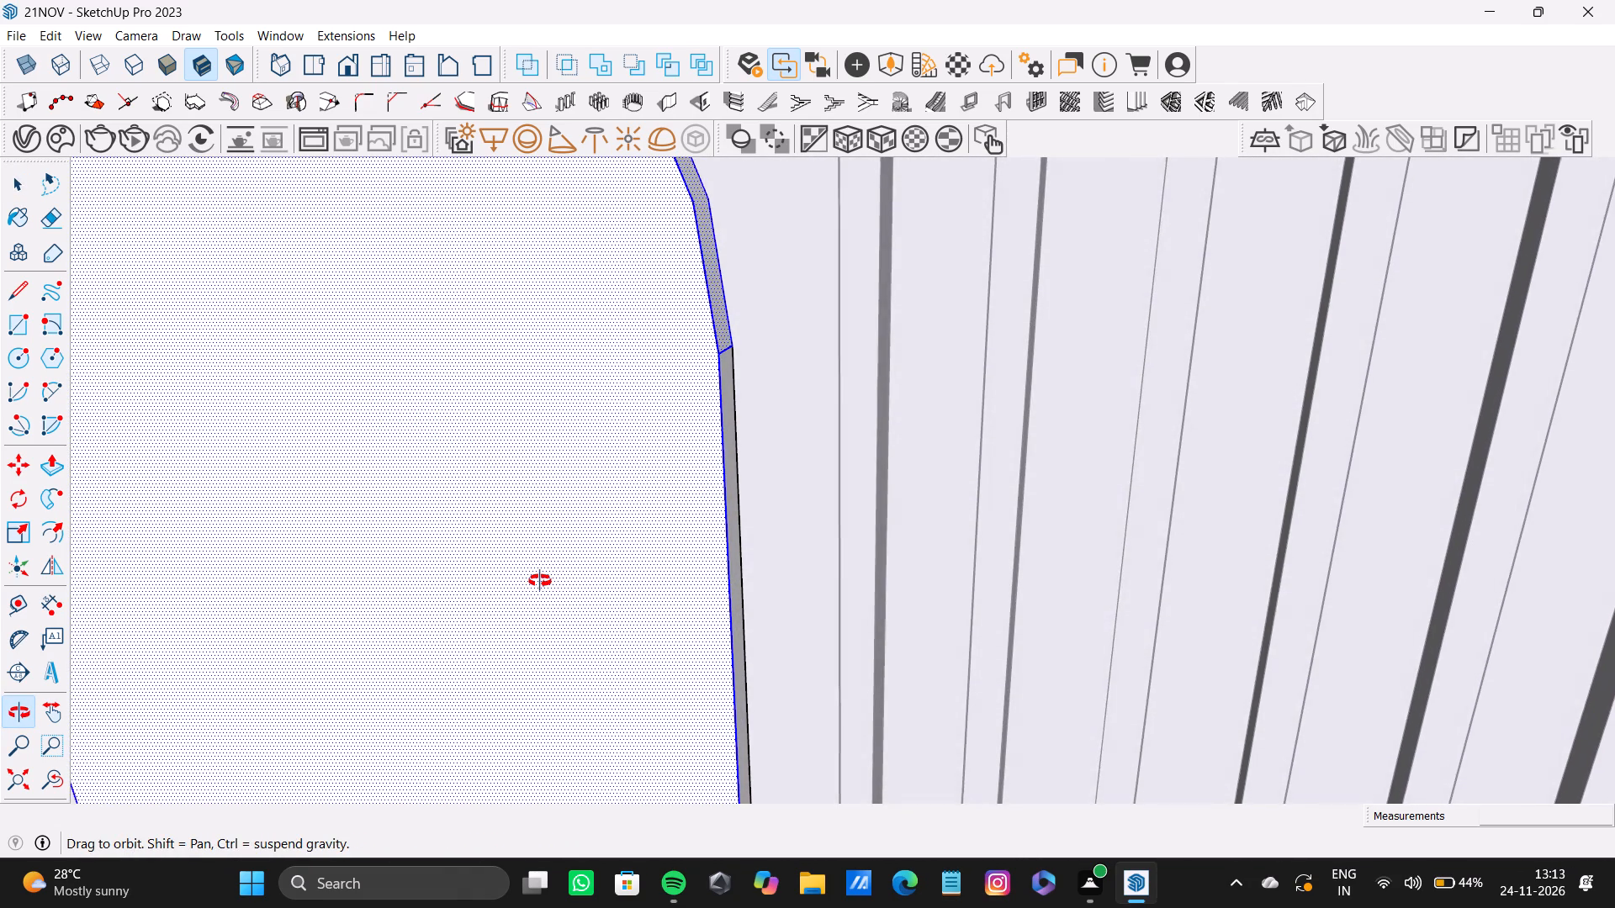
{"action": "middle_click_drag", "start_coordinate": [540, 581], "coordinate": [537, 578]}
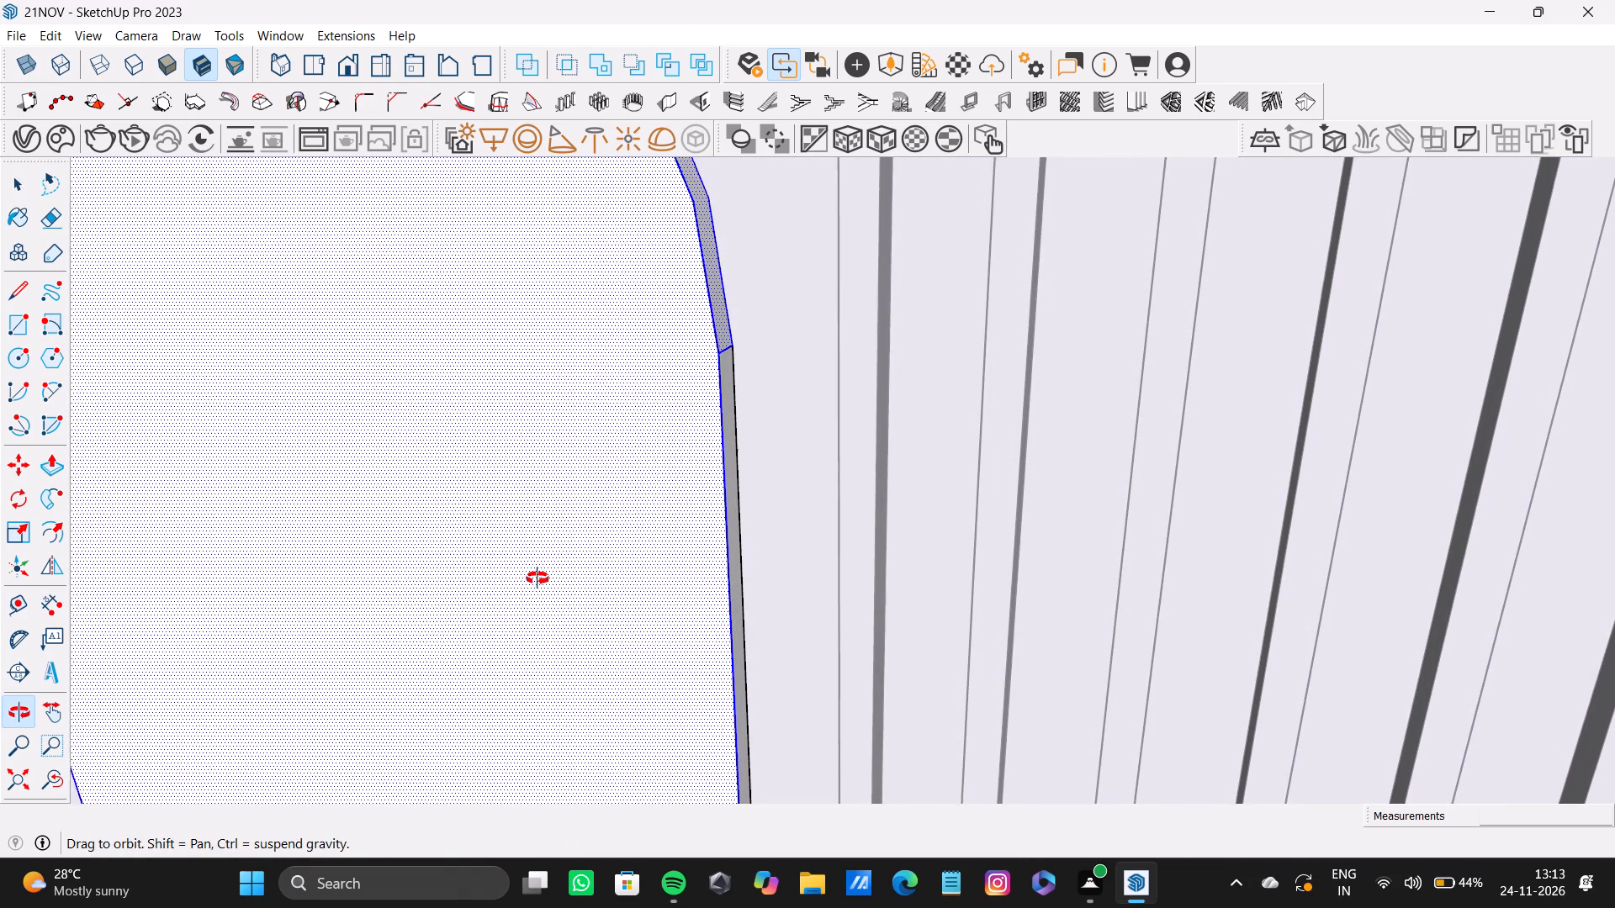
{"action": "middle_click_drag", "start_coordinate": [537, 578], "coordinate": [500, 593]}
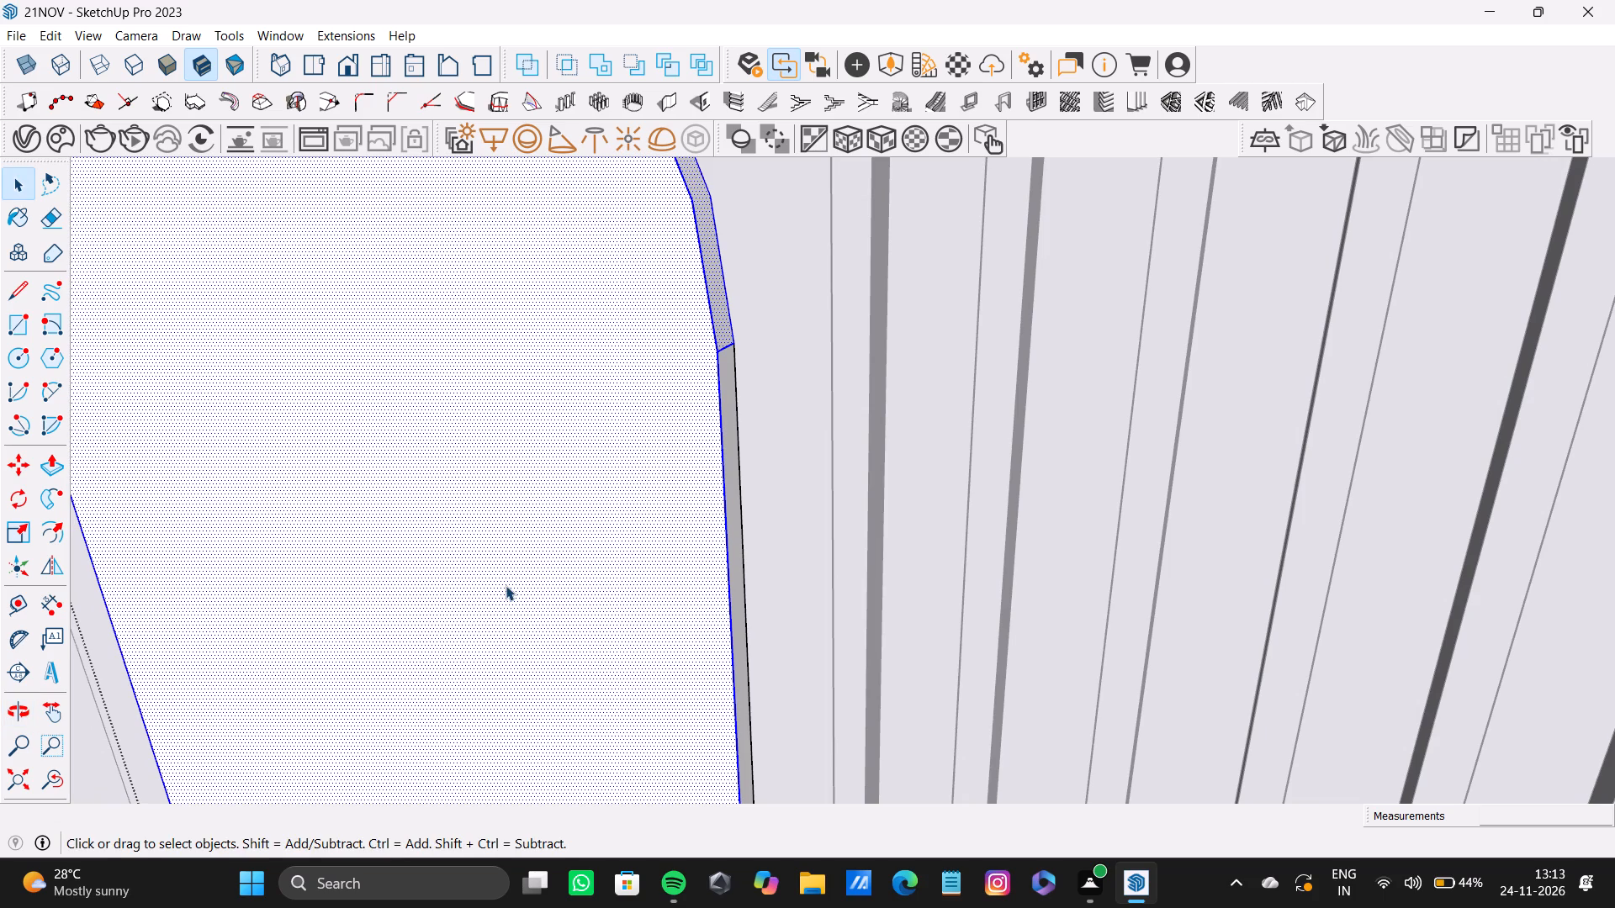
{"action": "scroll", "coordinate": [731, 482], "scroll_direction": "up", "scroll_amount": 6}
{"action": "double_click", "coordinate": [727, 475], "text": "shift"}
{"action": "scroll", "coordinate": [727, 475], "scroll_direction": "down", "scroll_amount": 8, "text": "shift"}
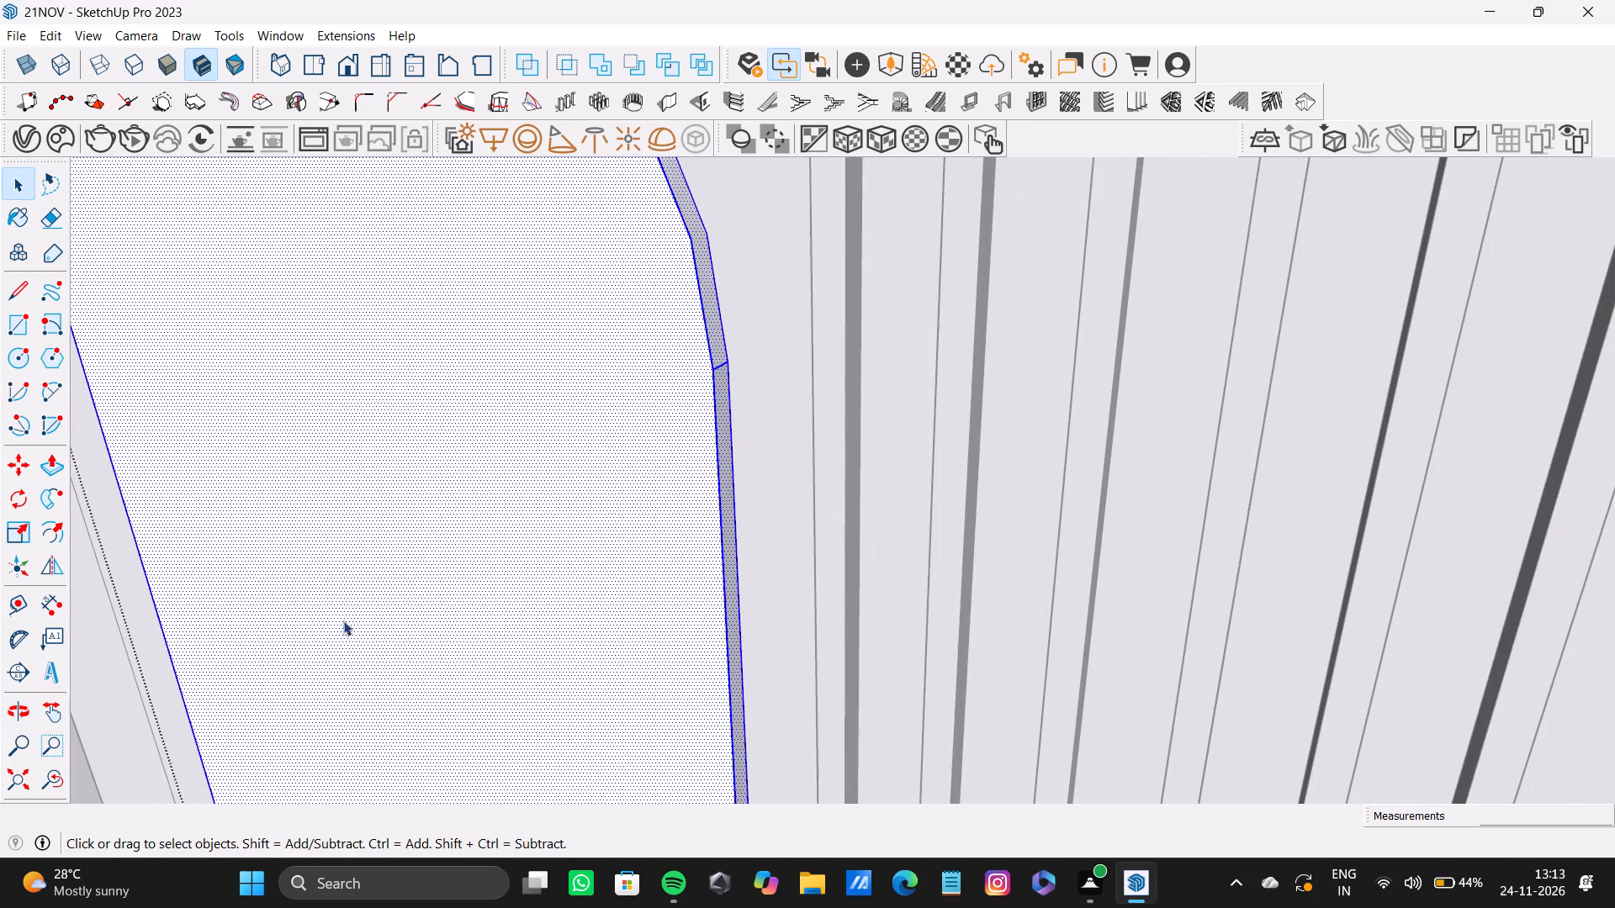
Add the bottom curved edge face of the rounded shape nearest the room opening to the selection.
{"action": "left_click", "coordinate": [24, 779]}
{"action": "middle_click_drag", "start_coordinate": [286, 668], "coordinate": [1045, 731]}
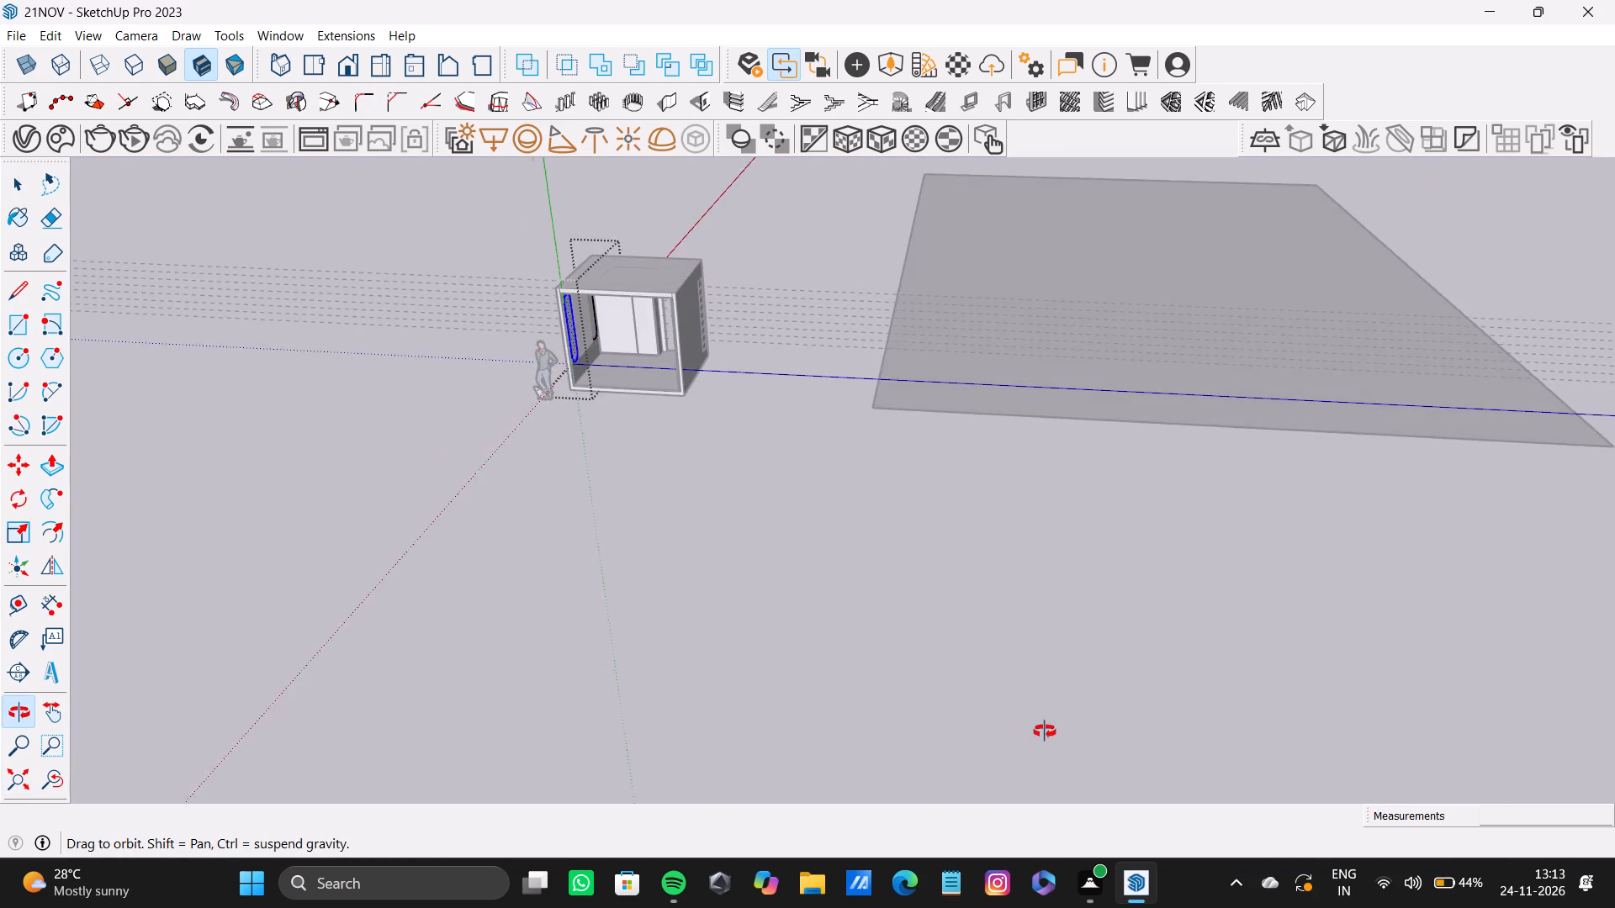
{"action": "middle_click_drag", "start_coordinate": [1045, 731], "coordinate": [1040, 732]}
{"action": "scroll", "coordinate": [601, 378], "scroll_direction": "up", "scroll_amount": 20}
{"action": "scroll", "coordinate": [601, 378], "scroll_direction": "up", "scroll_amount": 5}
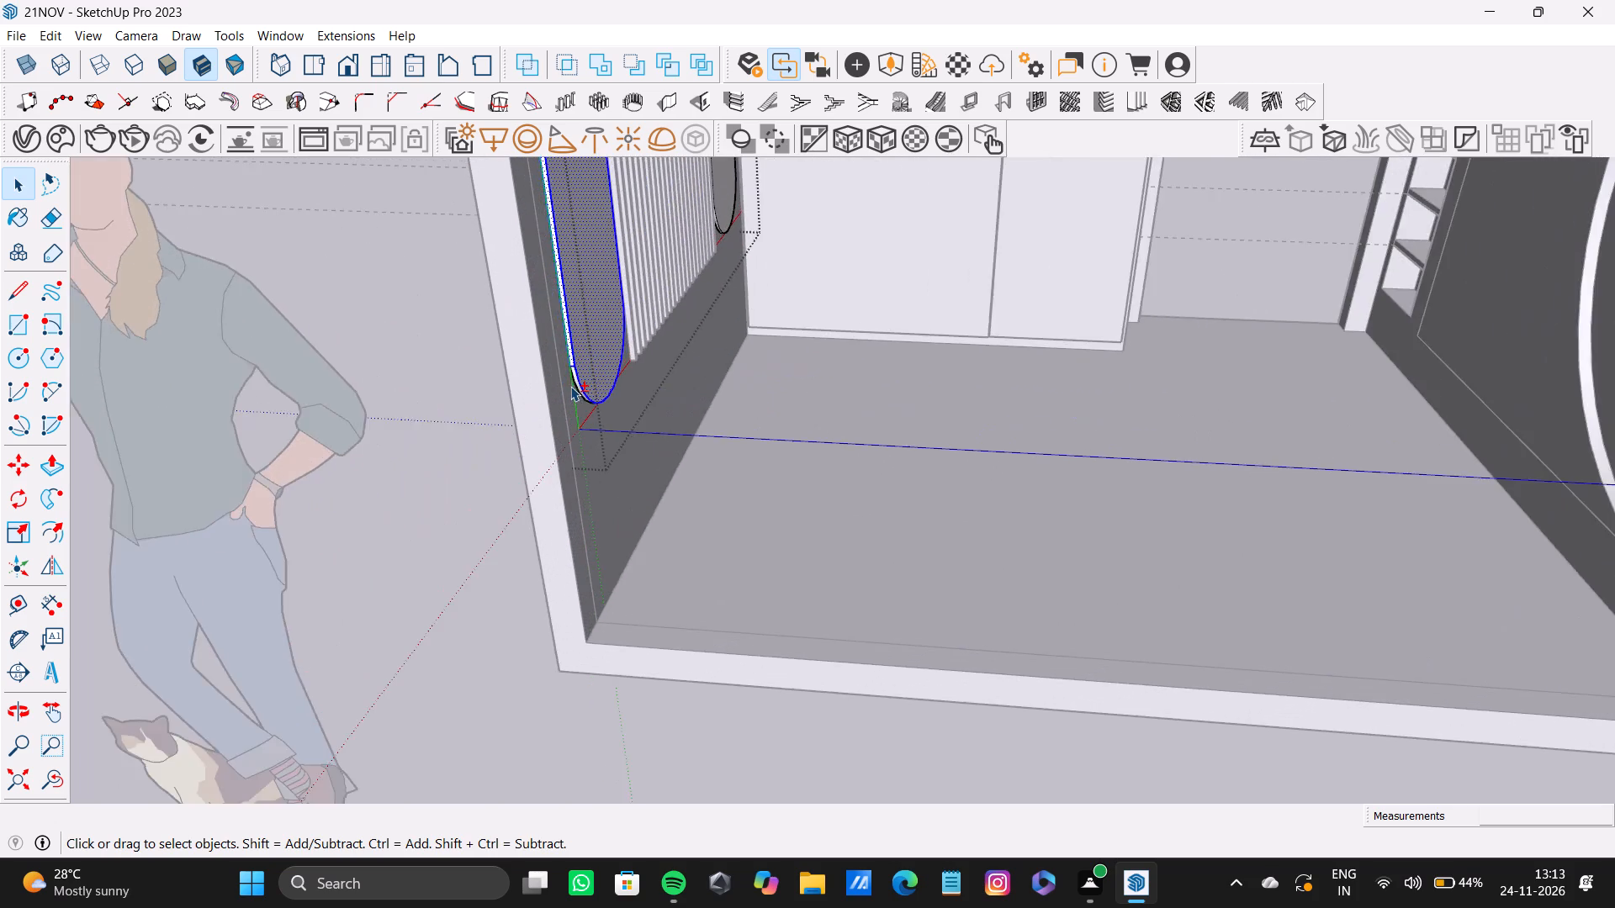
{"action": "scroll", "coordinate": [570, 386], "scroll_direction": "up", "scroll_amount": 17}
{"action": "double_click", "coordinate": [587, 391], "text": "shift"}
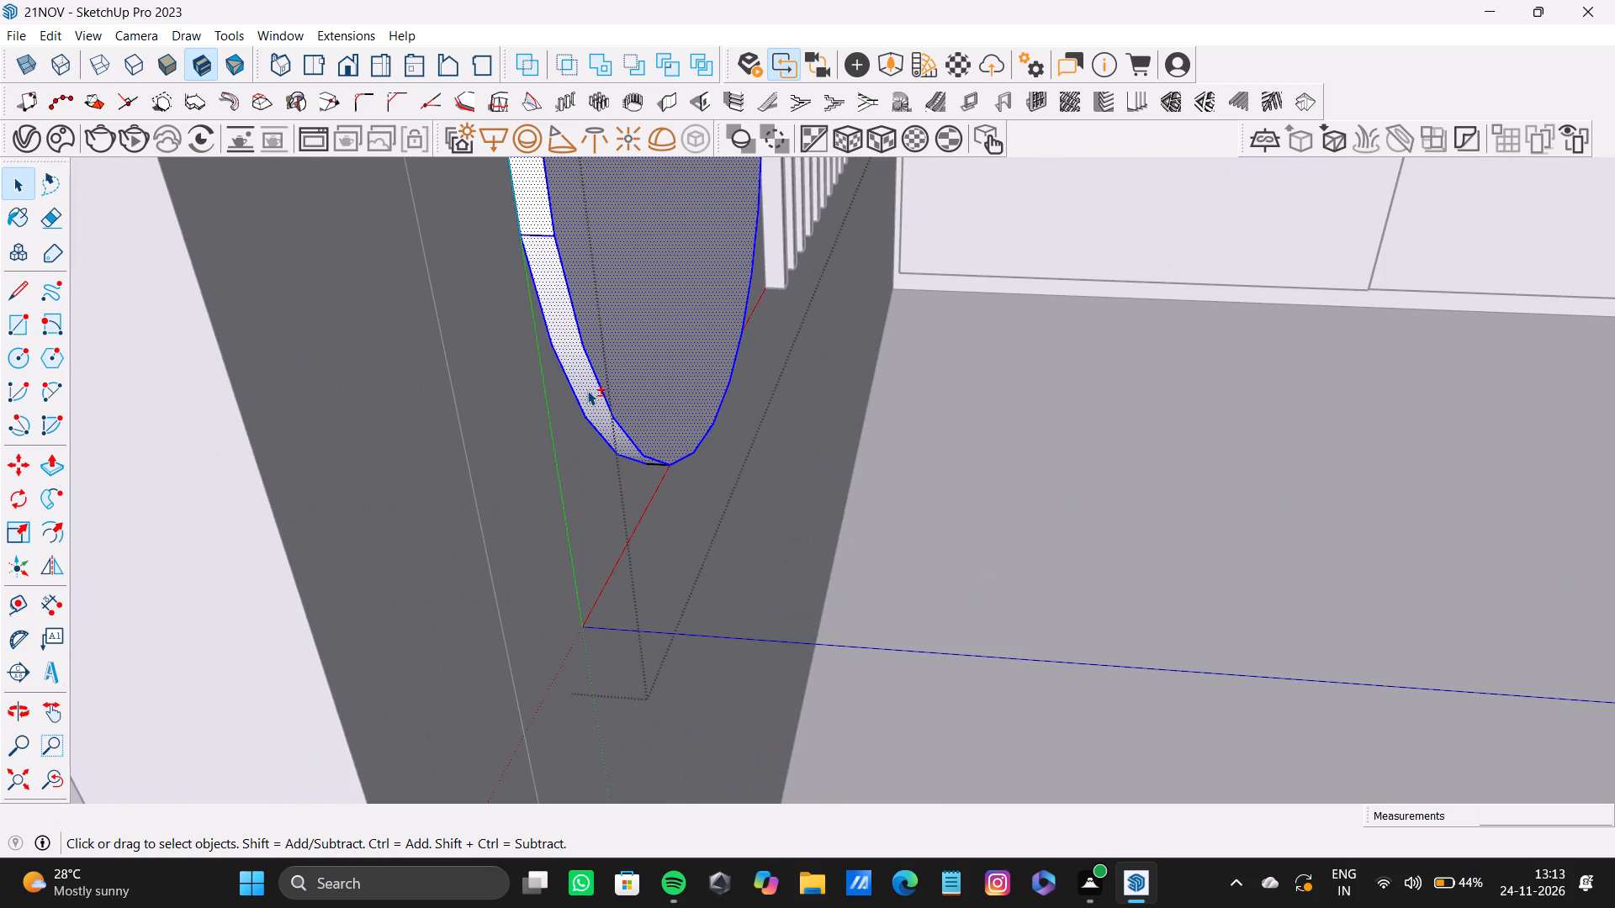
{"action": "middle_click_drag", "start_coordinate": [885, 399], "coordinate": [845, 698], "text": "shift"}
{"action": "scroll", "coordinate": [810, 631], "scroll_direction": "down", "scroll_amount": 14}
{"action": "middle_click", "coordinate": [726, 553]}
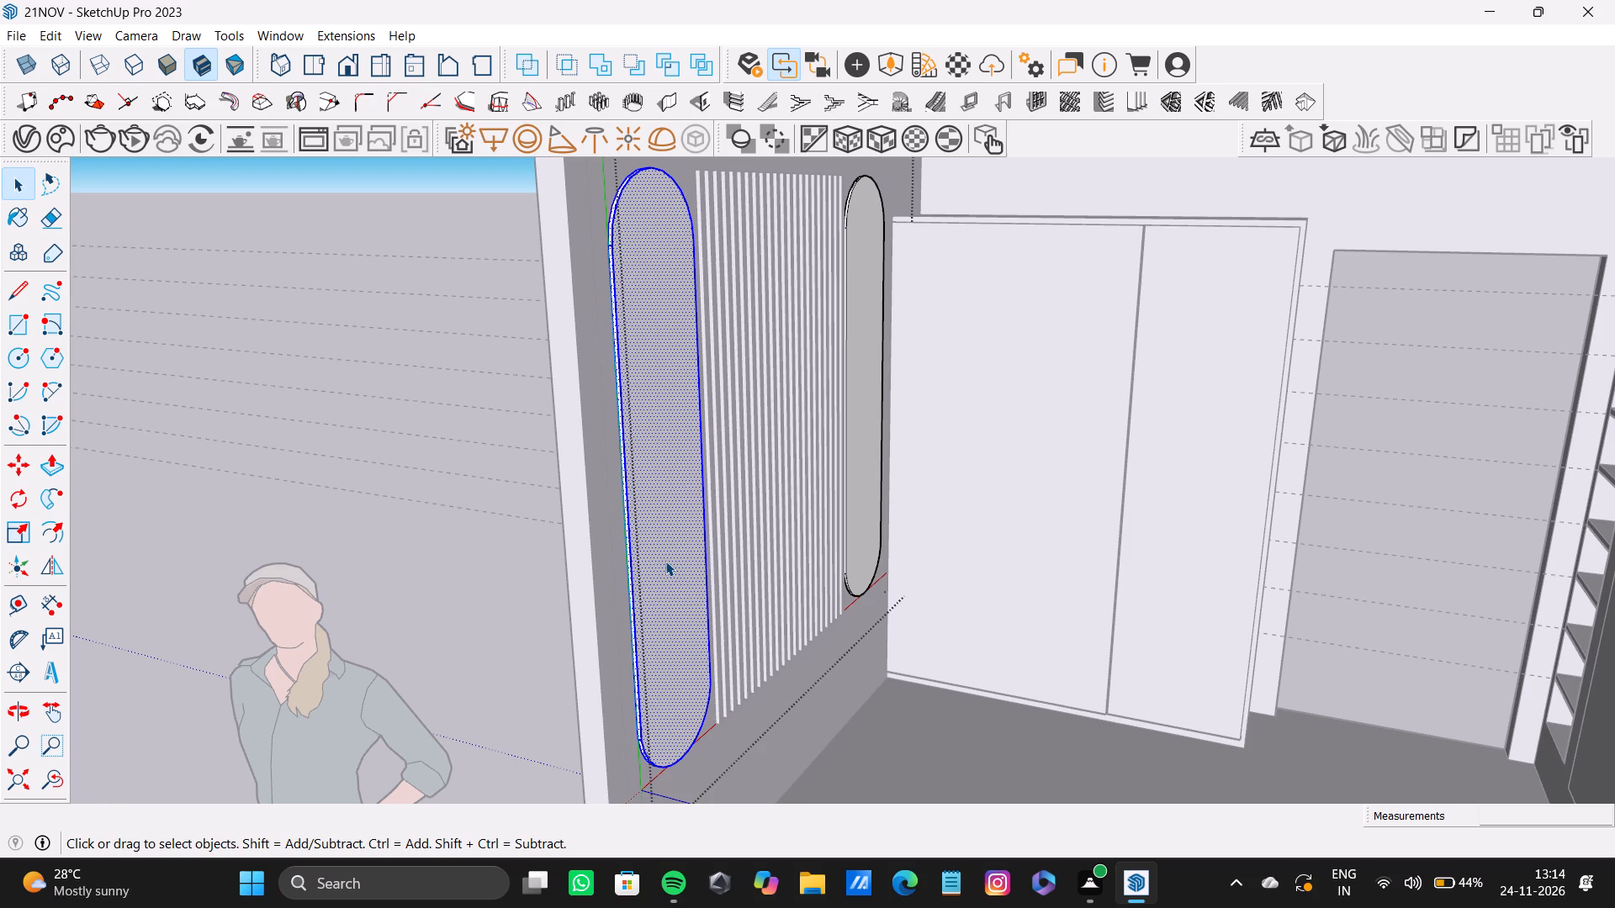
Add the front face, top curved edge face and slat-side straight edge face of the rounded shape near the wardrobe to the selection.
{"action": "scroll", "coordinate": [668, 581], "scroll_direction": "down", "scroll_amount": 9}
{"action": "scroll", "coordinate": [690, 527], "scroll_direction": "down", "scroll_amount": 18}
{"action": "middle_click_drag", "start_coordinate": [746, 441], "coordinate": [658, 399], "text": "shift"}
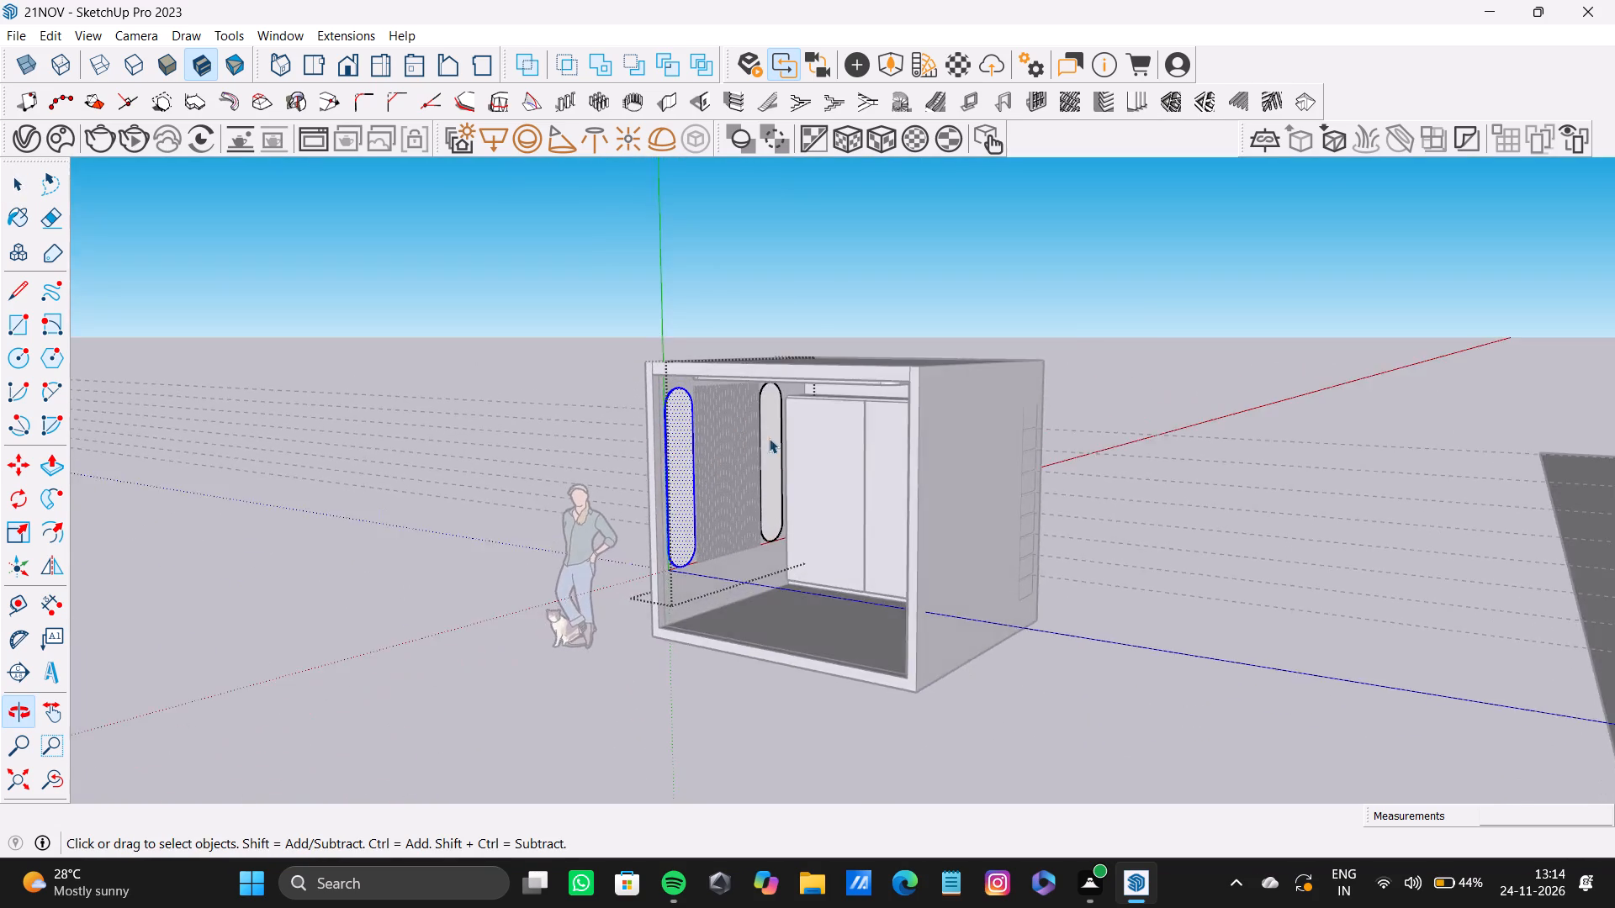
{"action": "scroll", "coordinate": [786, 449], "scroll_direction": "up", "scroll_amount": 20}
{"action": "scroll", "coordinate": [786, 449], "scroll_direction": "up", "scroll_amount": 6}
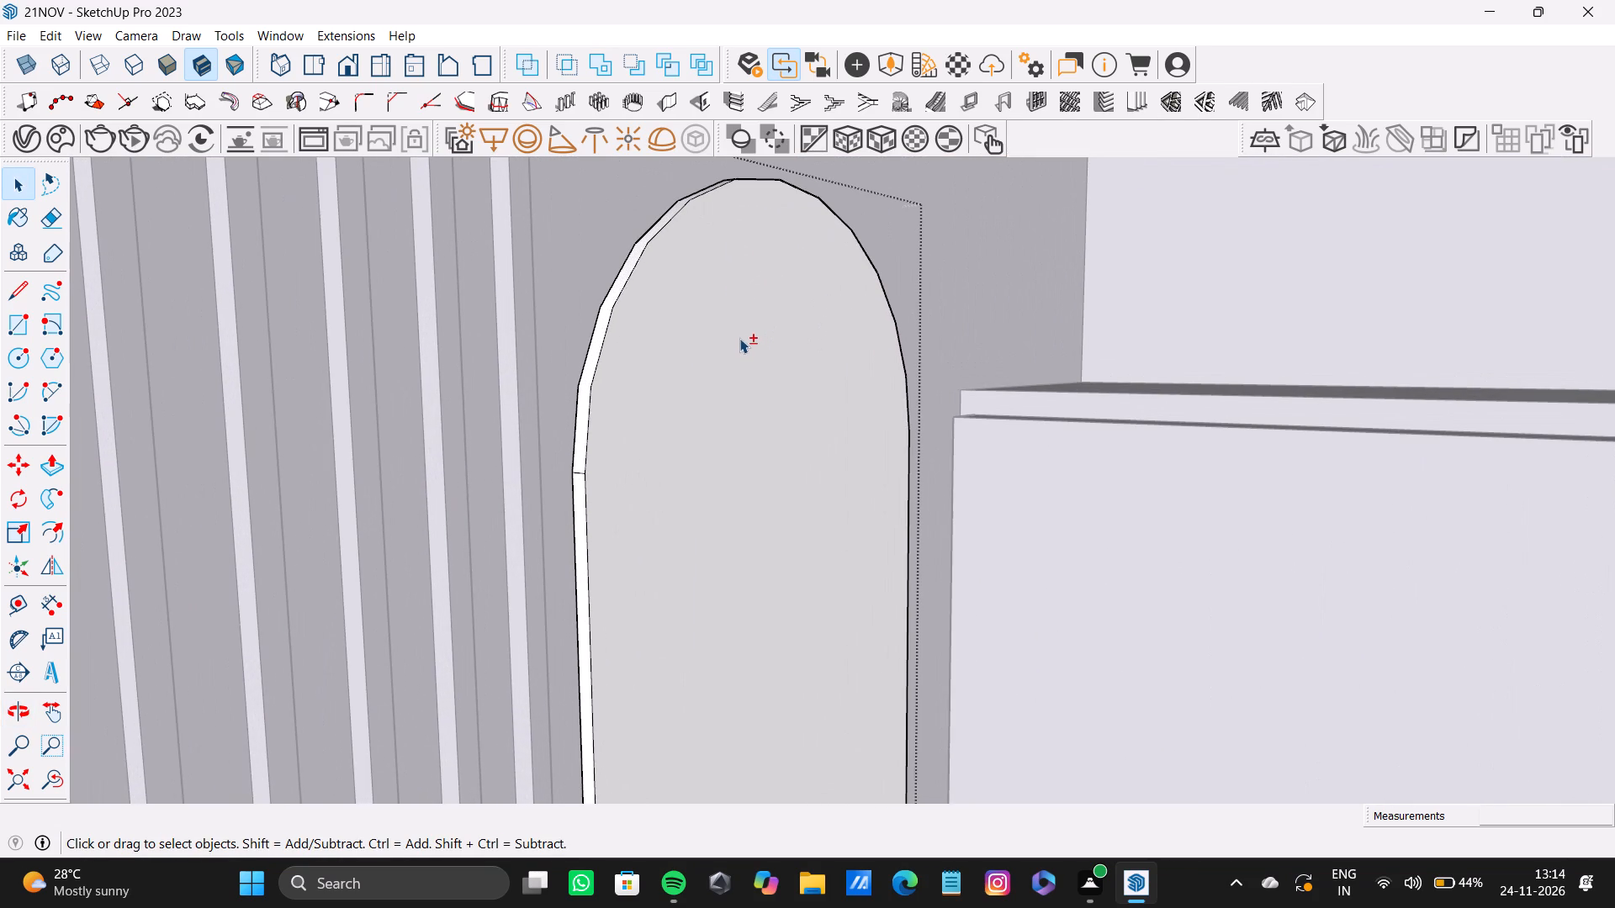
{"action": "double_click", "coordinate": [740, 338], "text": "shift"}
{"action": "double_click", "coordinate": [590, 373], "text": "shift"}
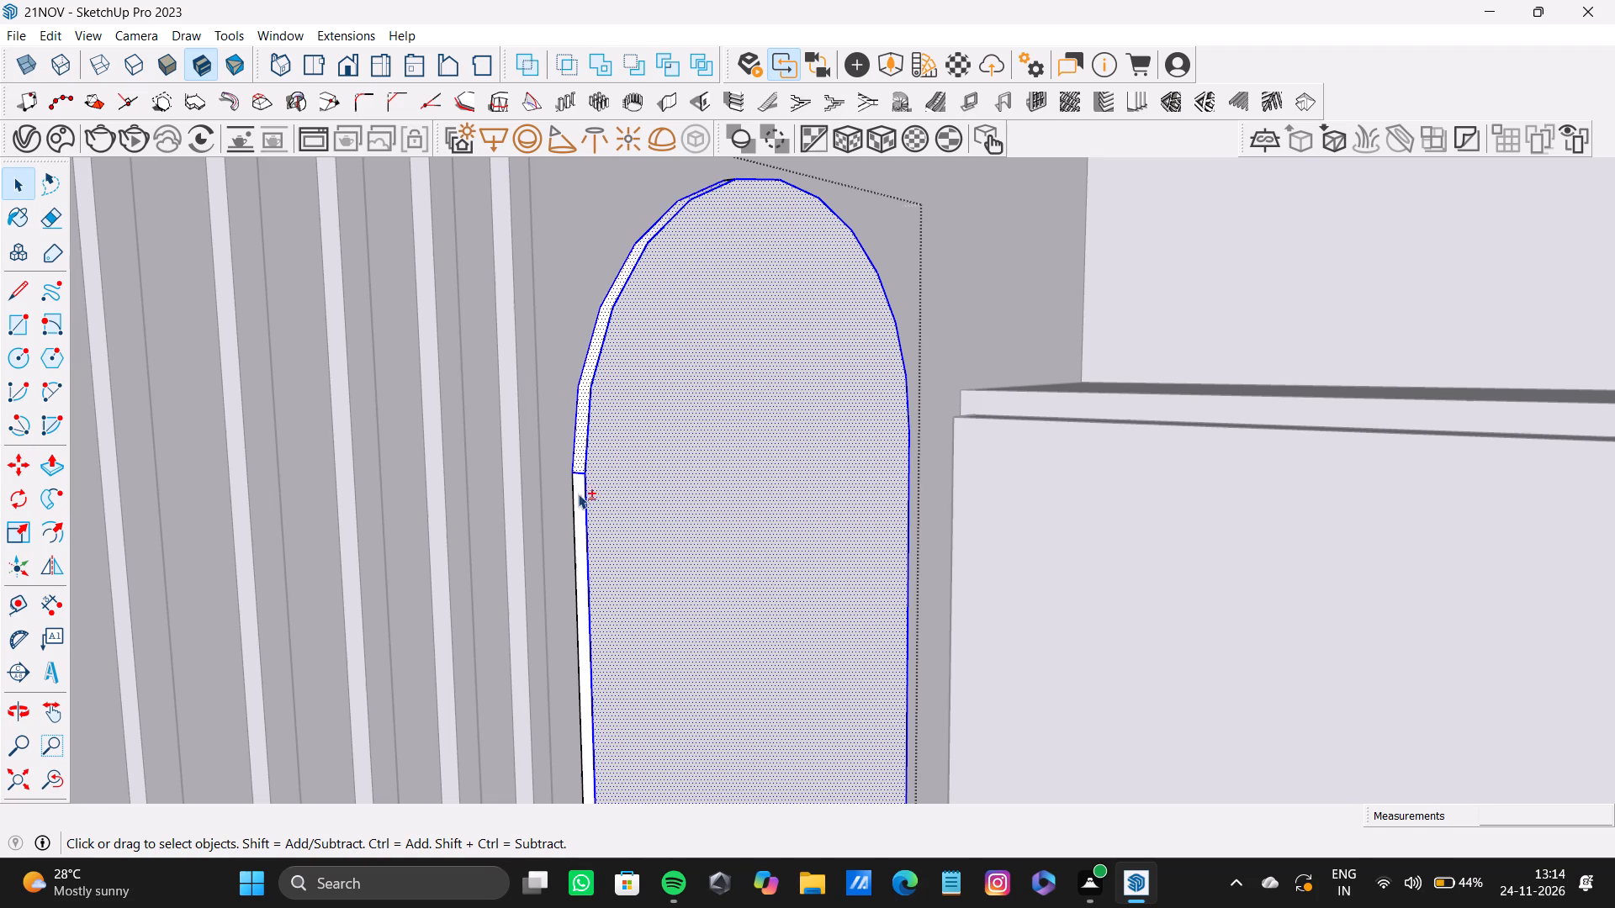
{"action": "double_click", "coordinate": [581, 502], "text": "shift"}
{"action": "scroll", "coordinate": [672, 556], "scroll_direction": "down", "scroll_amount": 10, "text": "shift"}
{"action": "middle_click_drag", "start_coordinate": [728, 594], "coordinate": [659, 347], "text": "shift"}
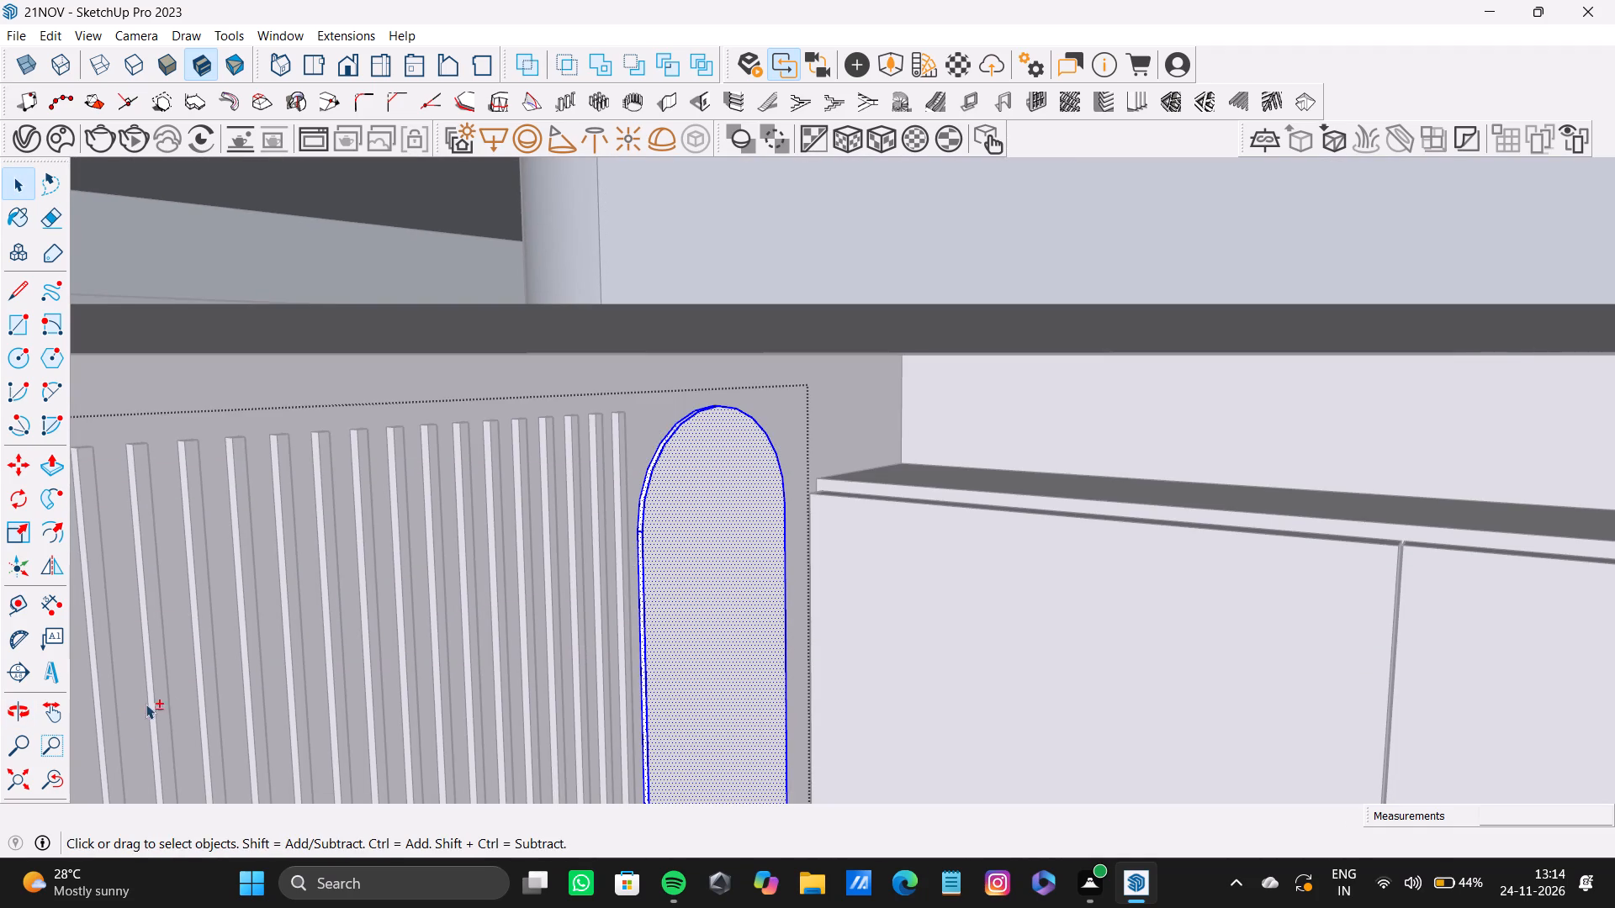
Add the bottom curved edge face of the rounded shape near the wardrobe to the selection.
{"action": "left_click", "coordinate": [46, 780]}
{"action": "middle_click_drag", "start_coordinate": [474, 686], "coordinate": [487, 607]}
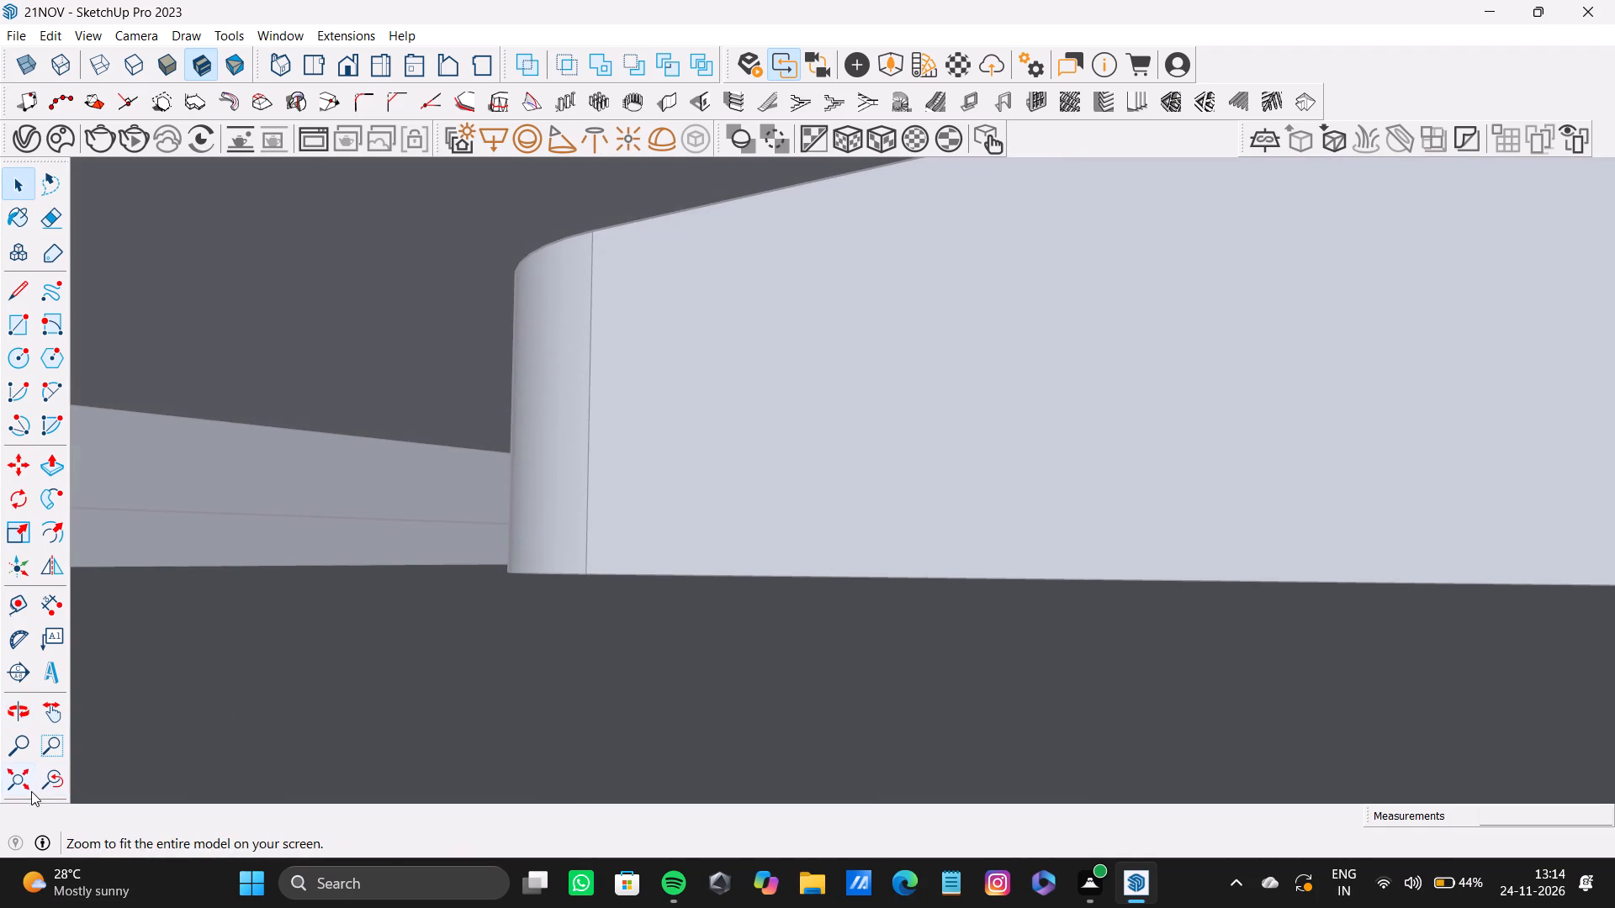
{"action": "left_click", "coordinate": [30, 778]}
{"action": "middle_click_drag", "start_coordinate": [598, 596], "coordinate": [614, 639]}
{"action": "middle_click_drag", "start_coordinate": [320, 468], "coordinate": [884, 475]}
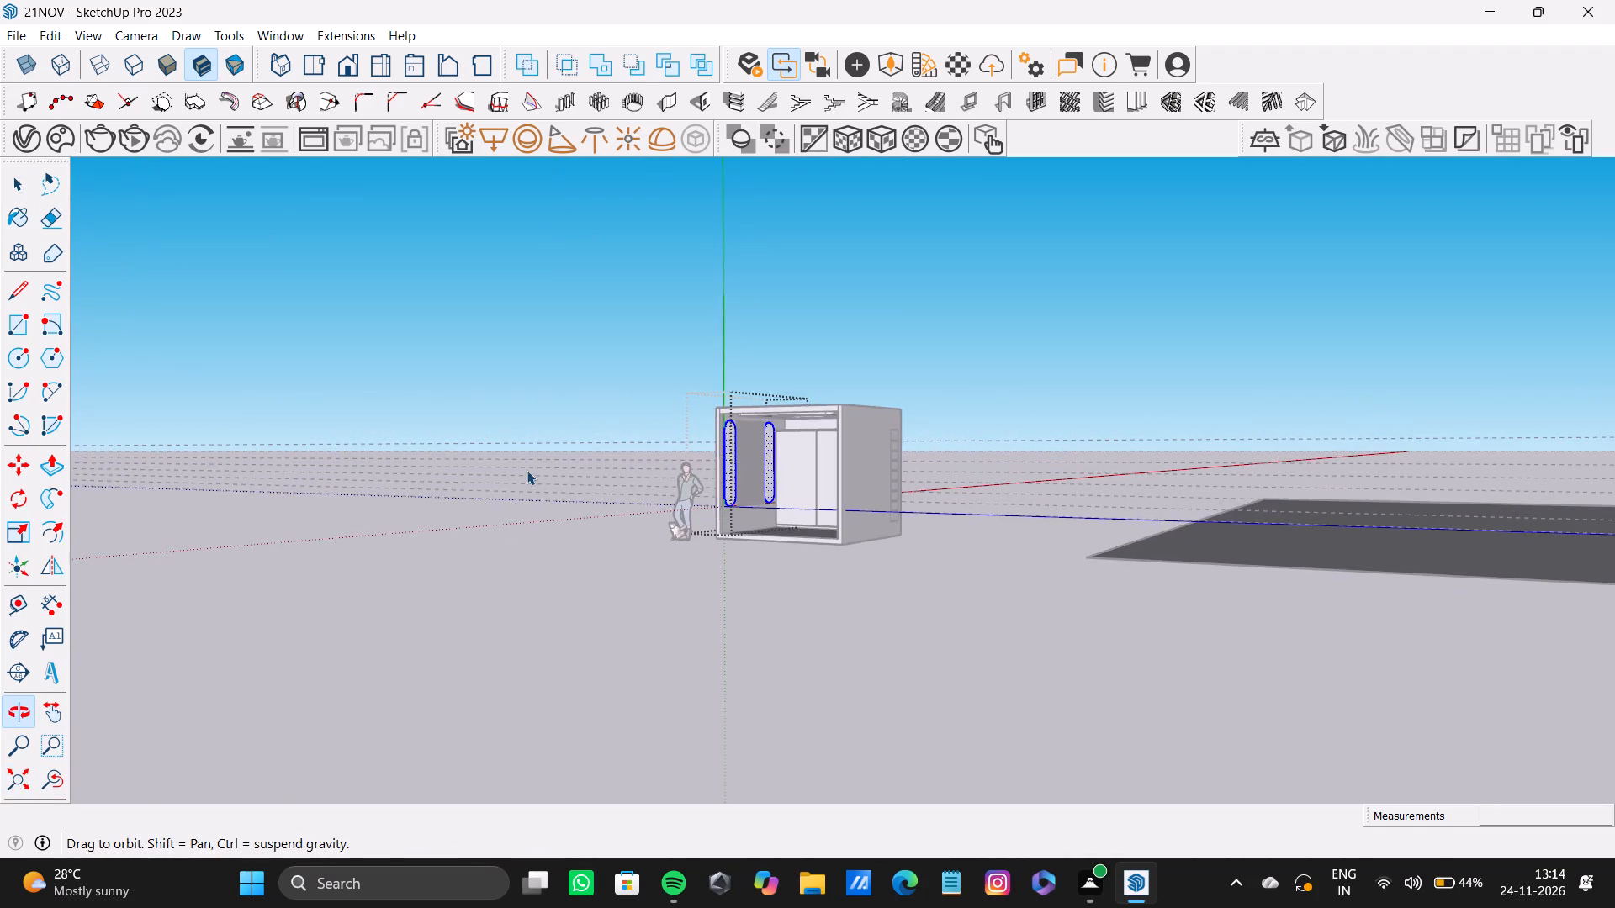
{"action": "scroll", "coordinate": [663, 439], "scroll_direction": "up", "scroll_amount": 14}
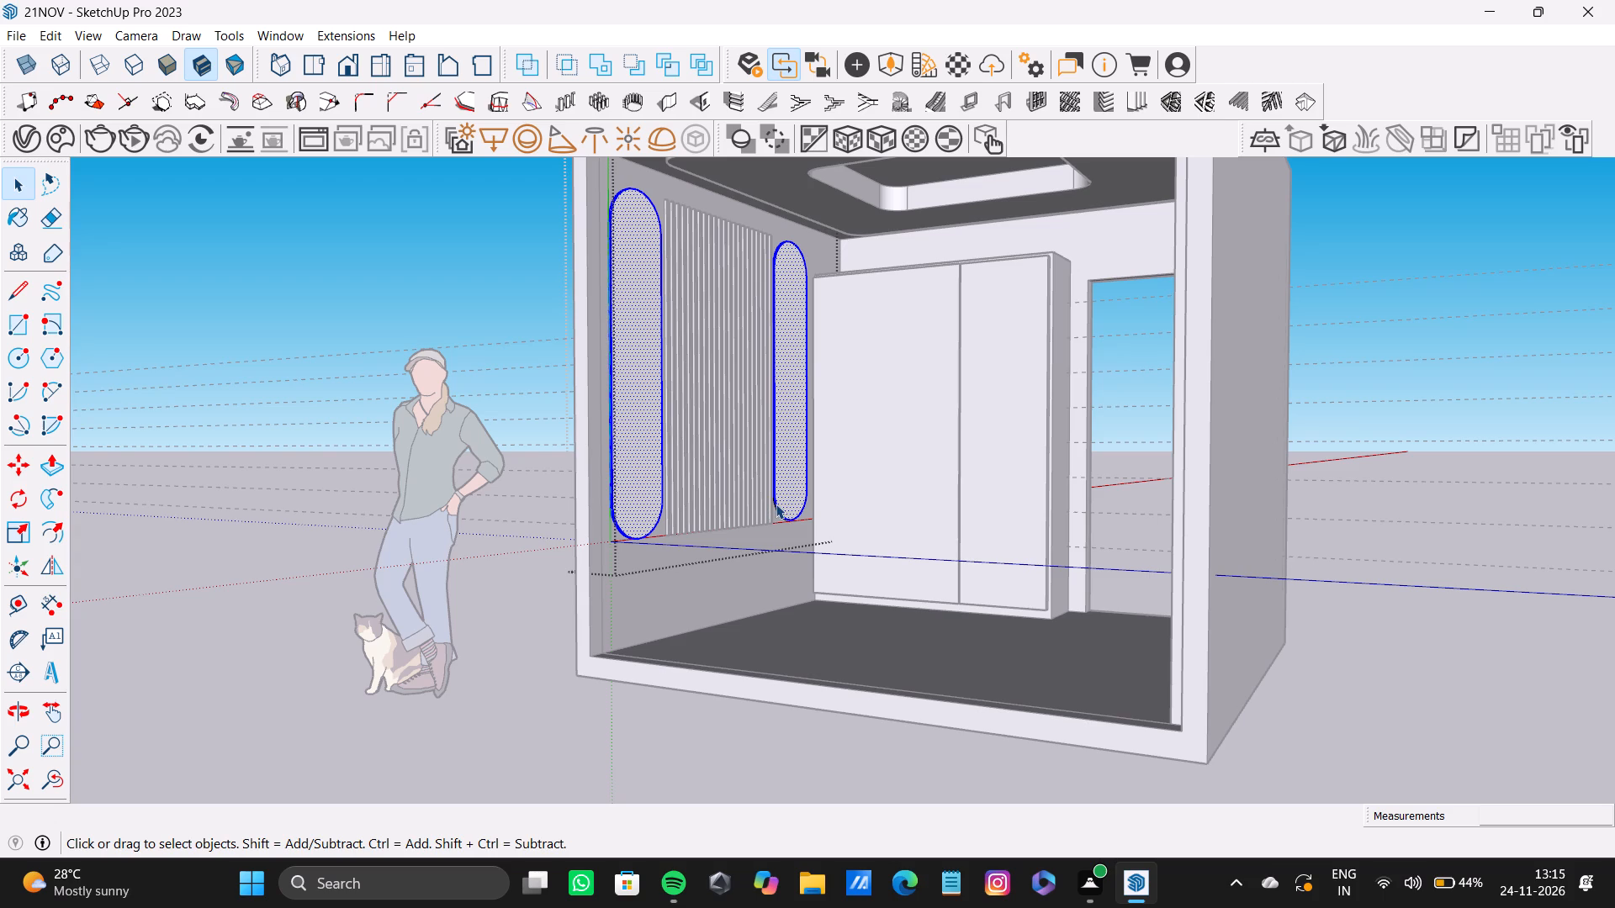
{"action": "scroll", "coordinate": [677, 462], "scroll_direction": "up", "scroll_amount": 12}
{"action": "scroll", "coordinate": [790, 520], "scroll_direction": "up", "scroll_amount": 20}
{"action": "scroll", "coordinate": [790, 520], "scroll_direction": "up", "scroll_amount": 9}
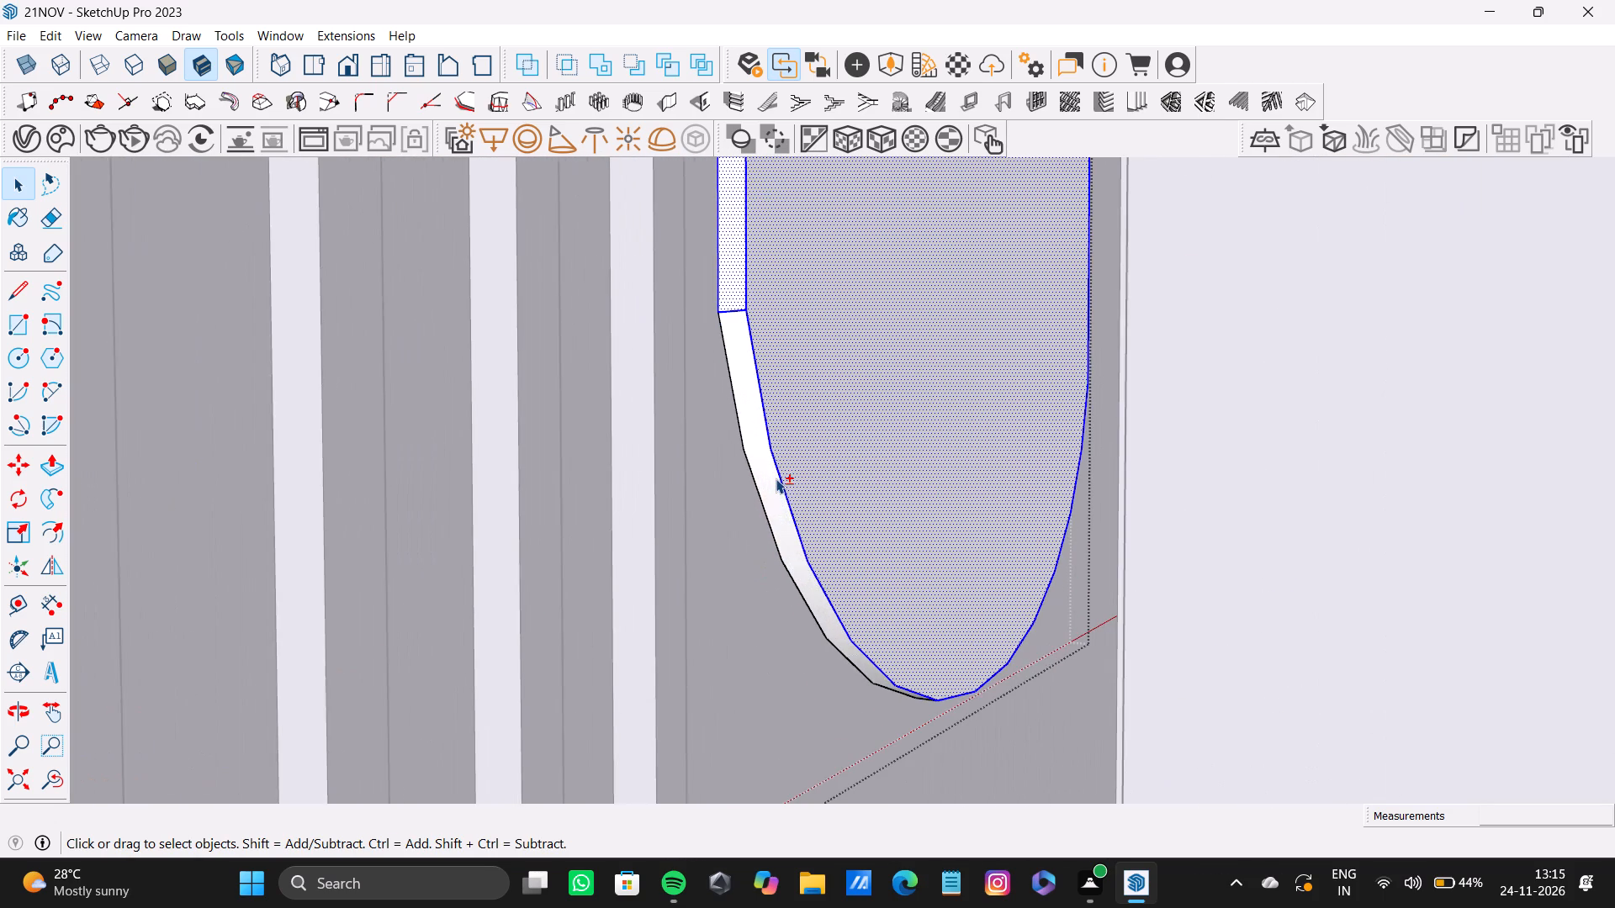
{"action": "double_click", "coordinate": [775, 483], "text": "shift"}
{"action": "scroll", "coordinate": [948, 562], "scroll_direction": "down", "scroll_amount": 4, "text": "shift"}
Add the wardrobe-side straight edge face of the rounded shape near the wardrobe to the selection.
{"action": "middle_click_drag", "start_coordinate": [956, 554], "coordinate": [888, 585]}
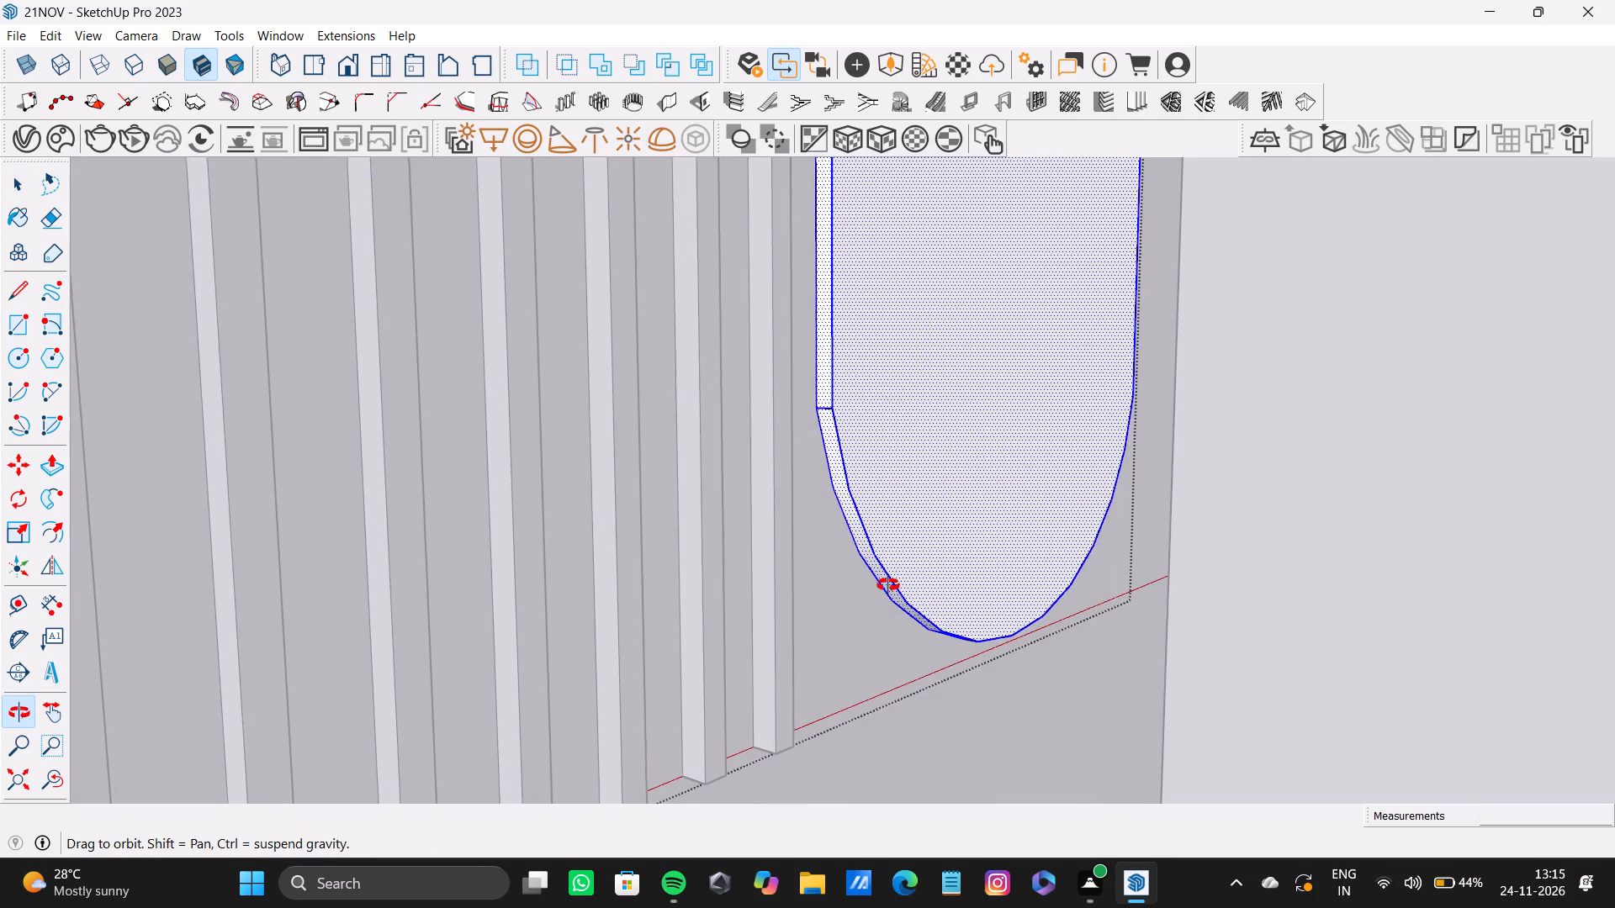
{"action": "middle_click_drag", "start_coordinate": [888, 585], "coordinate": [879, 578]}
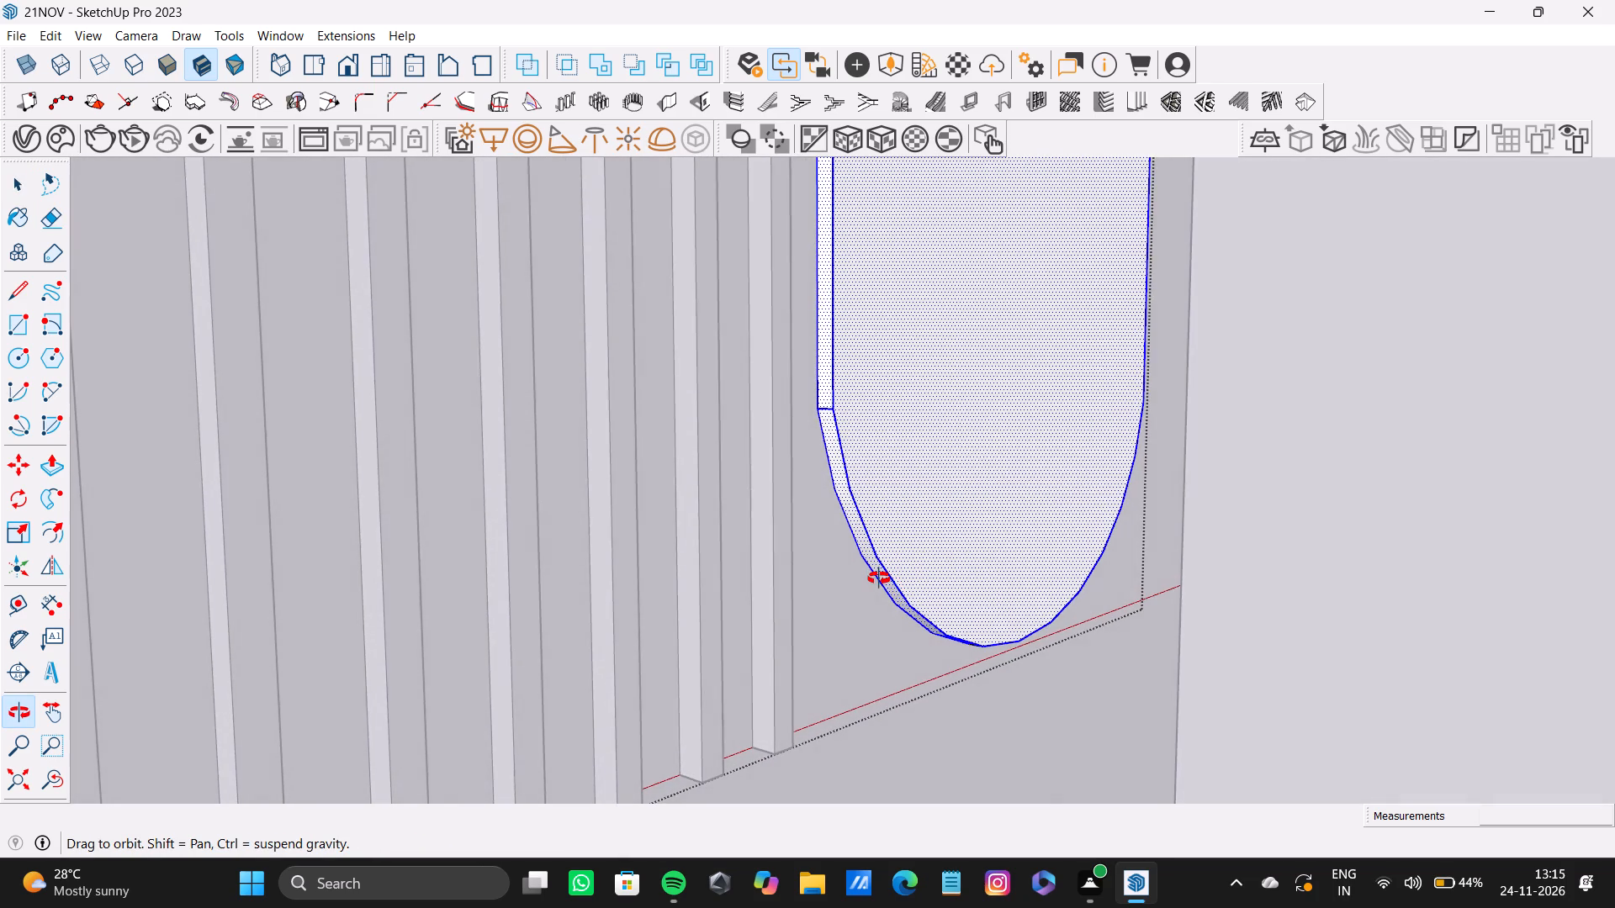
{"action": "middle_click_drag", "start_coordinate": [879, 578], "coordinate": [866, 587]}
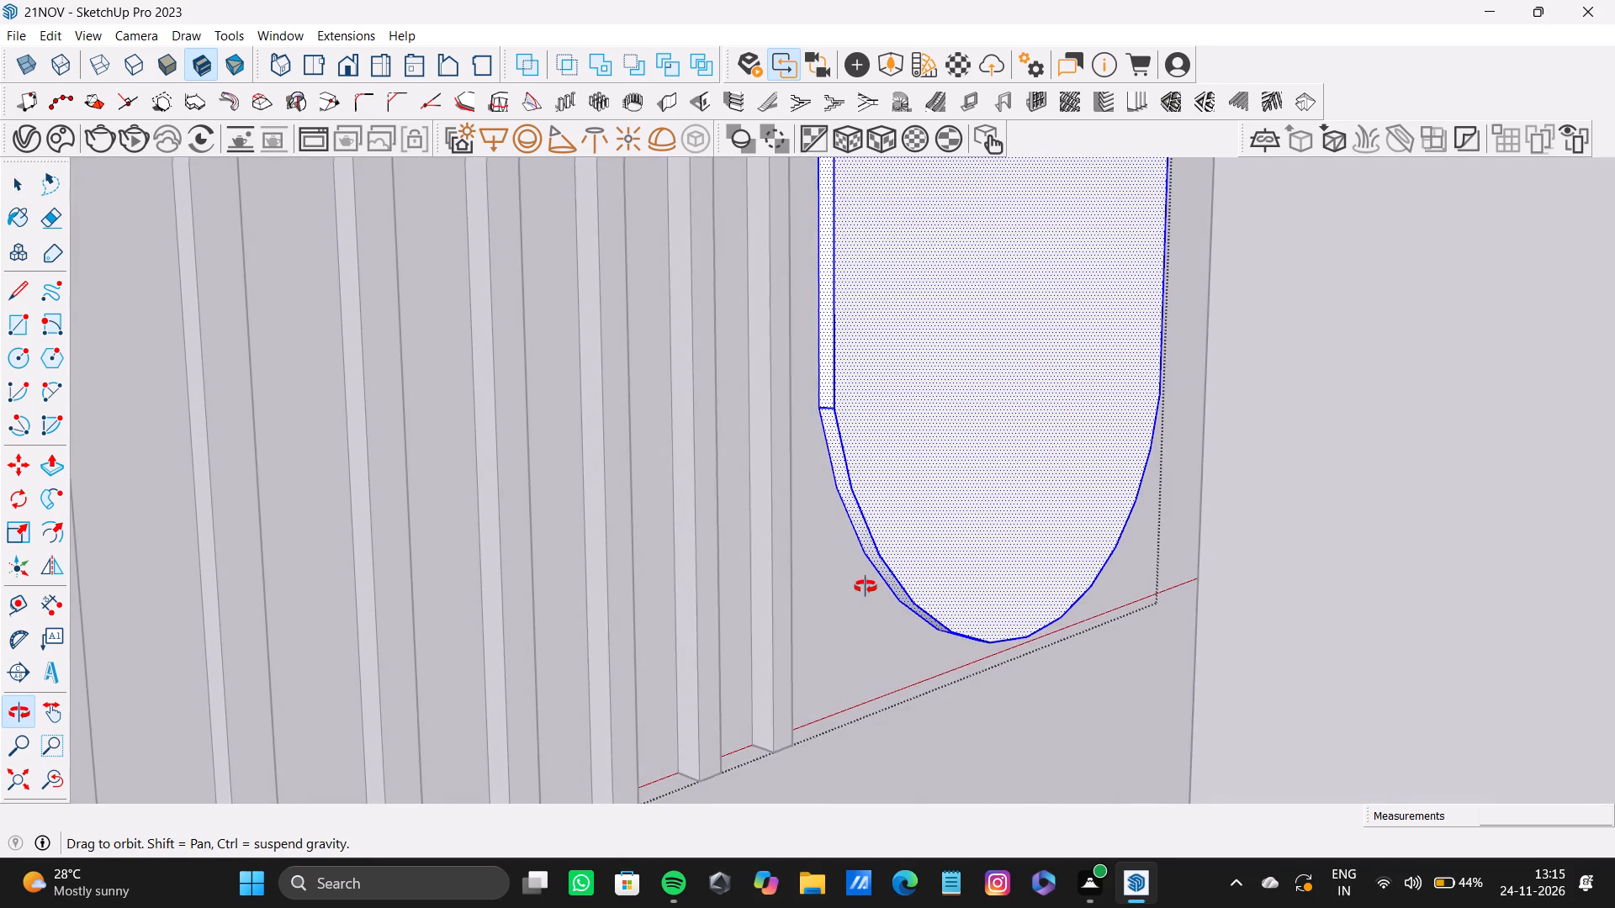
{"action": "middle_click_drag", "start_coordinate": [866, 587], "coordinate": [825, 595]}
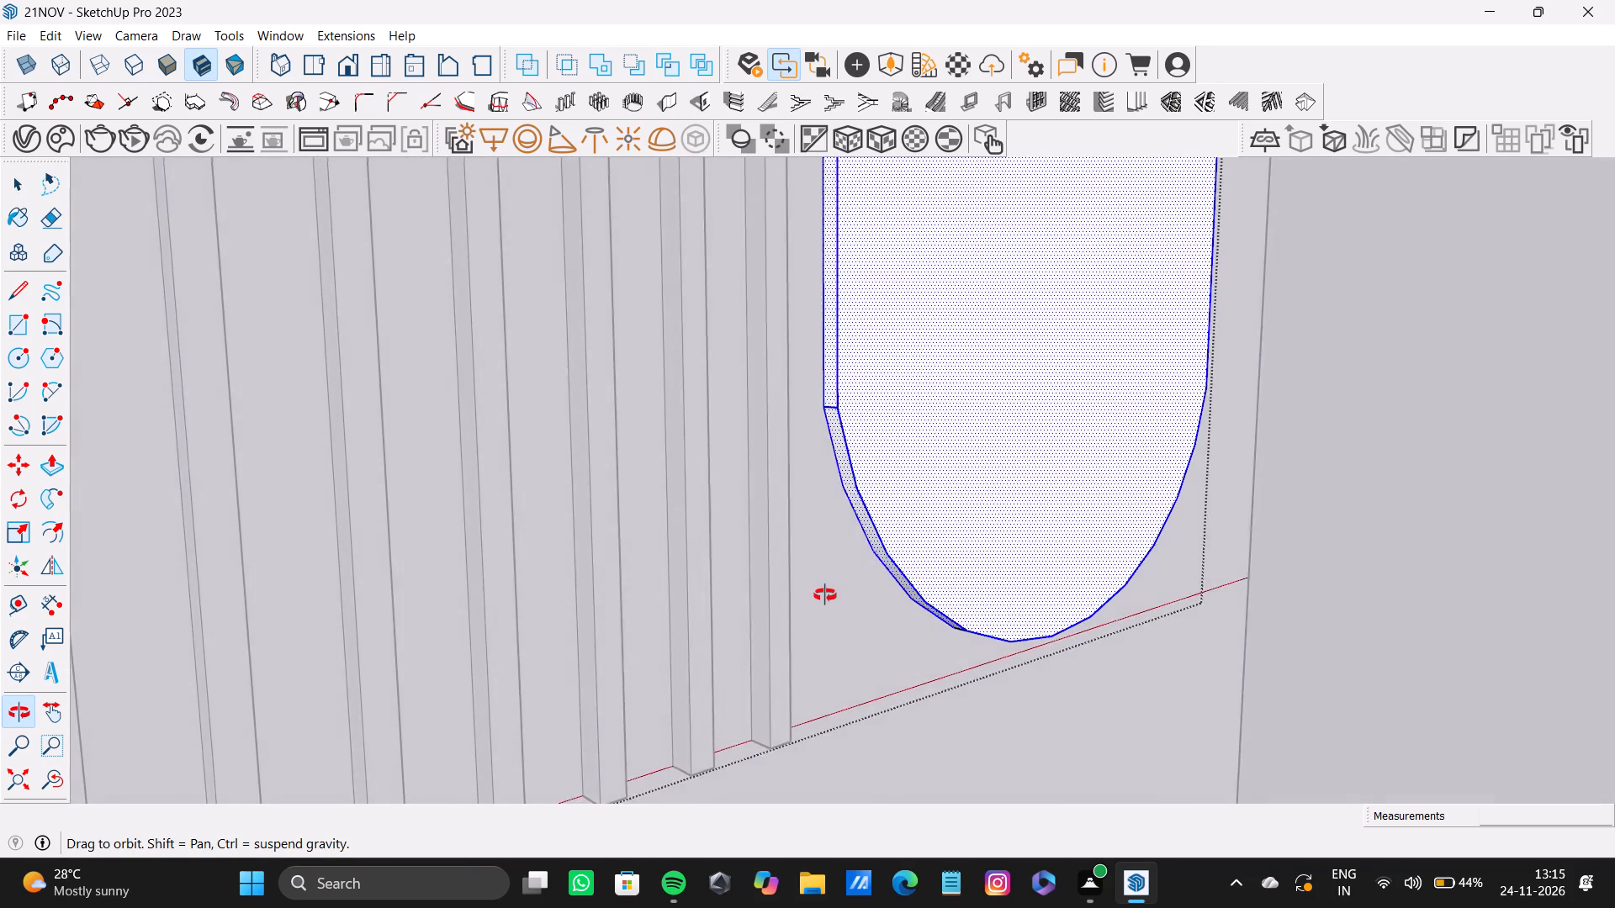
{"action": "middle_click_drag", "start_coordinate": [825, 595], "coordinate": [763, 599]}
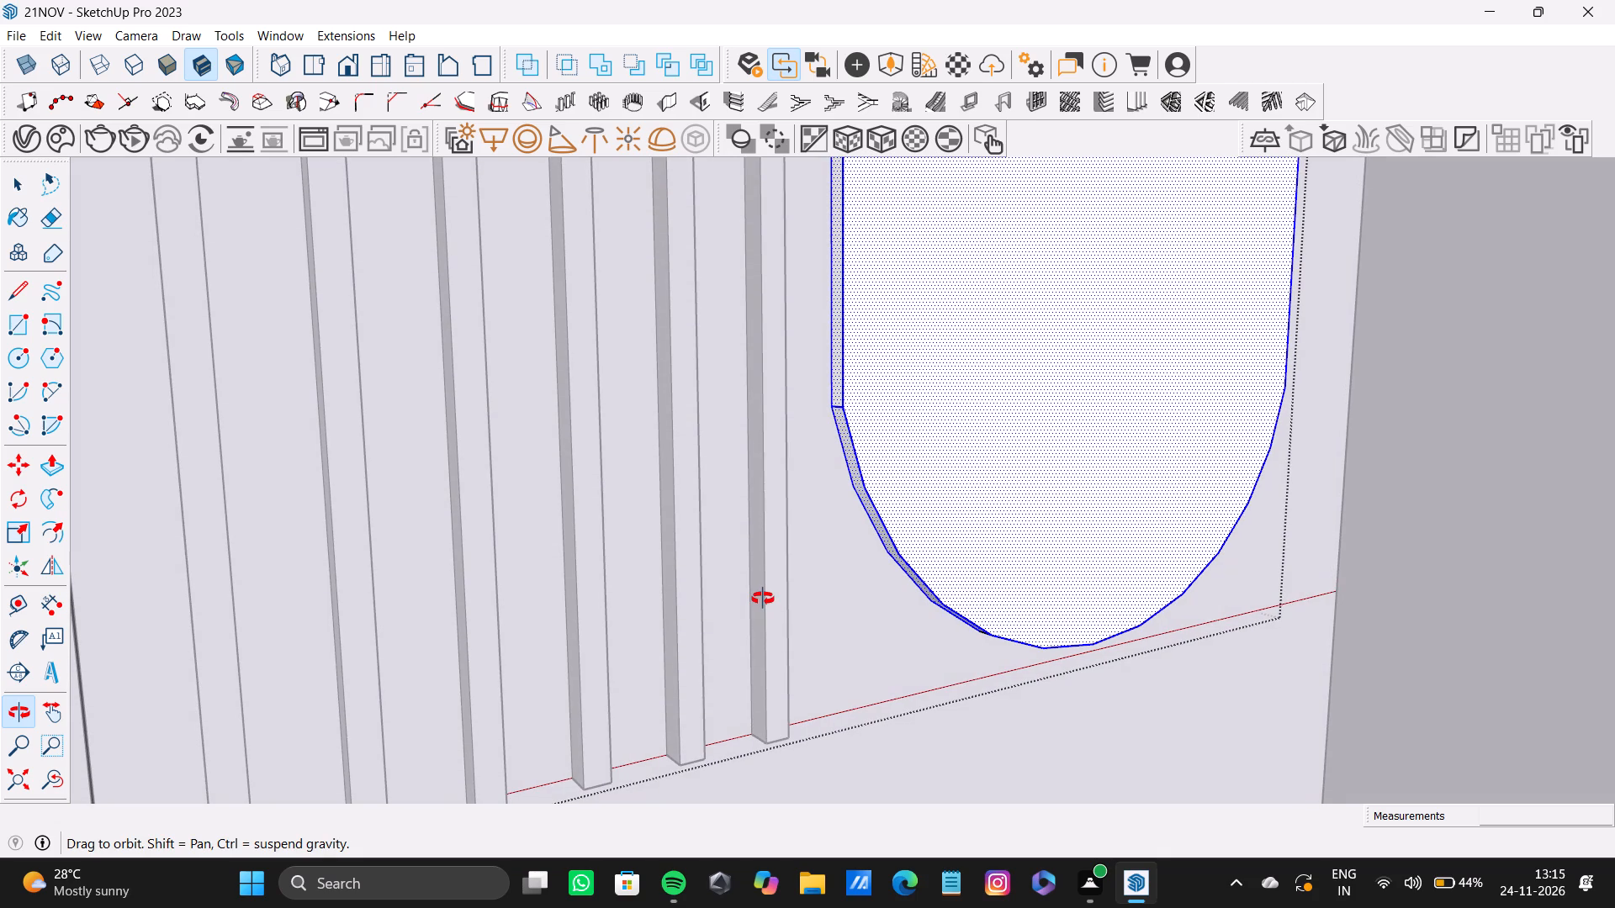
{"action": "middle_click_drag", "start_coordinate": [763, 599], "coordinate": [758, 600]}
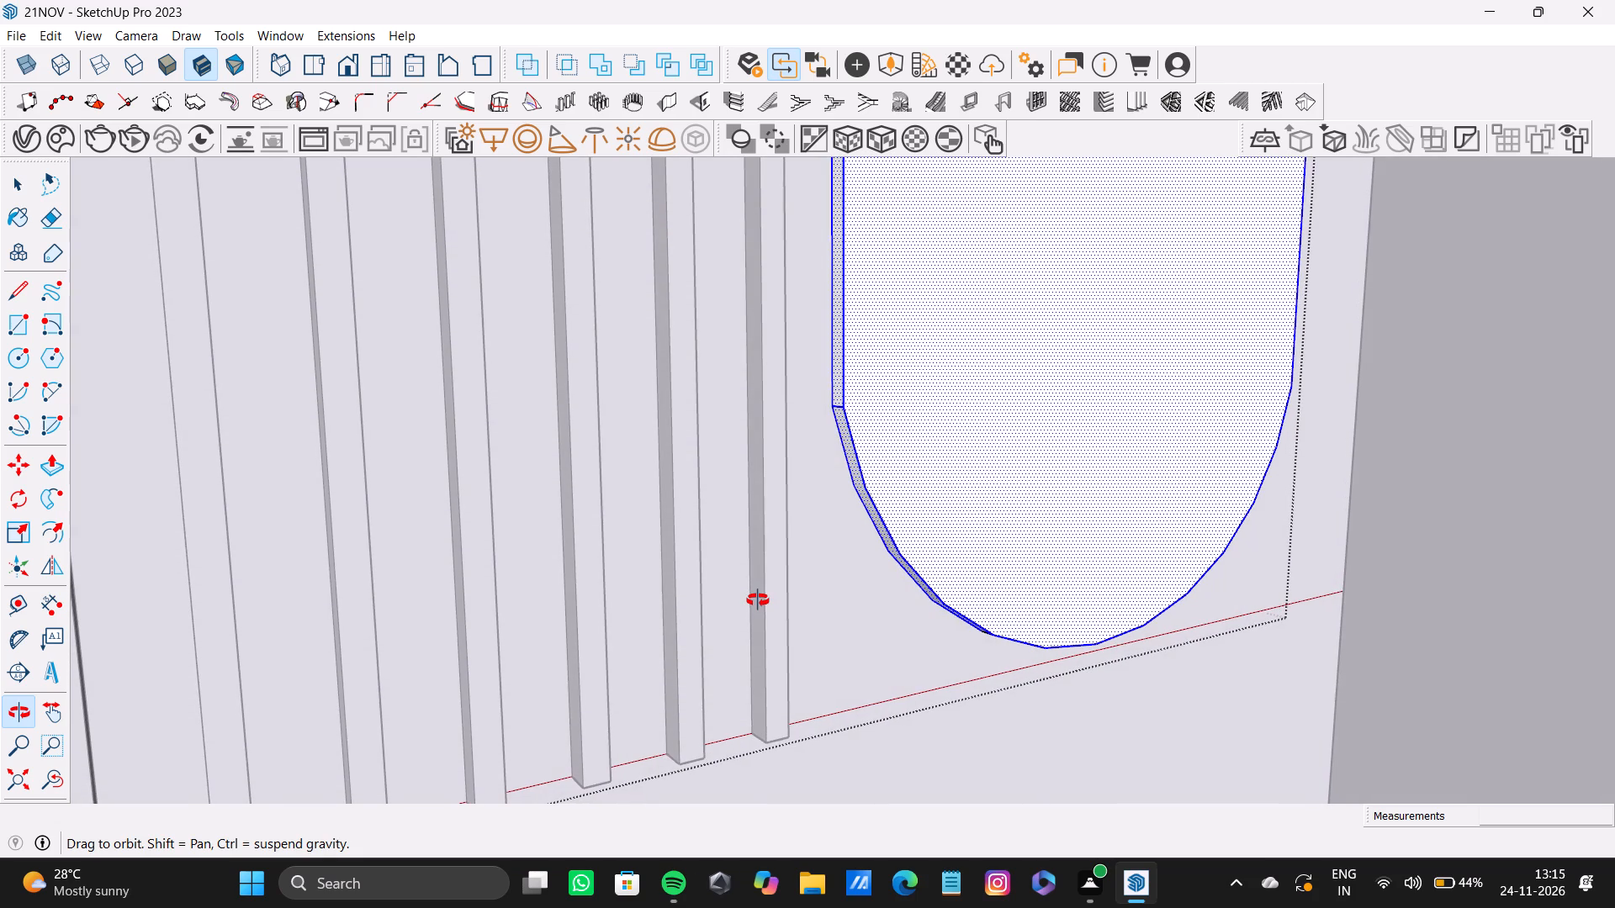
{"action": "middle_click_drag", "start_coordinate": [758, 600], "coordinate": [757, 600]}
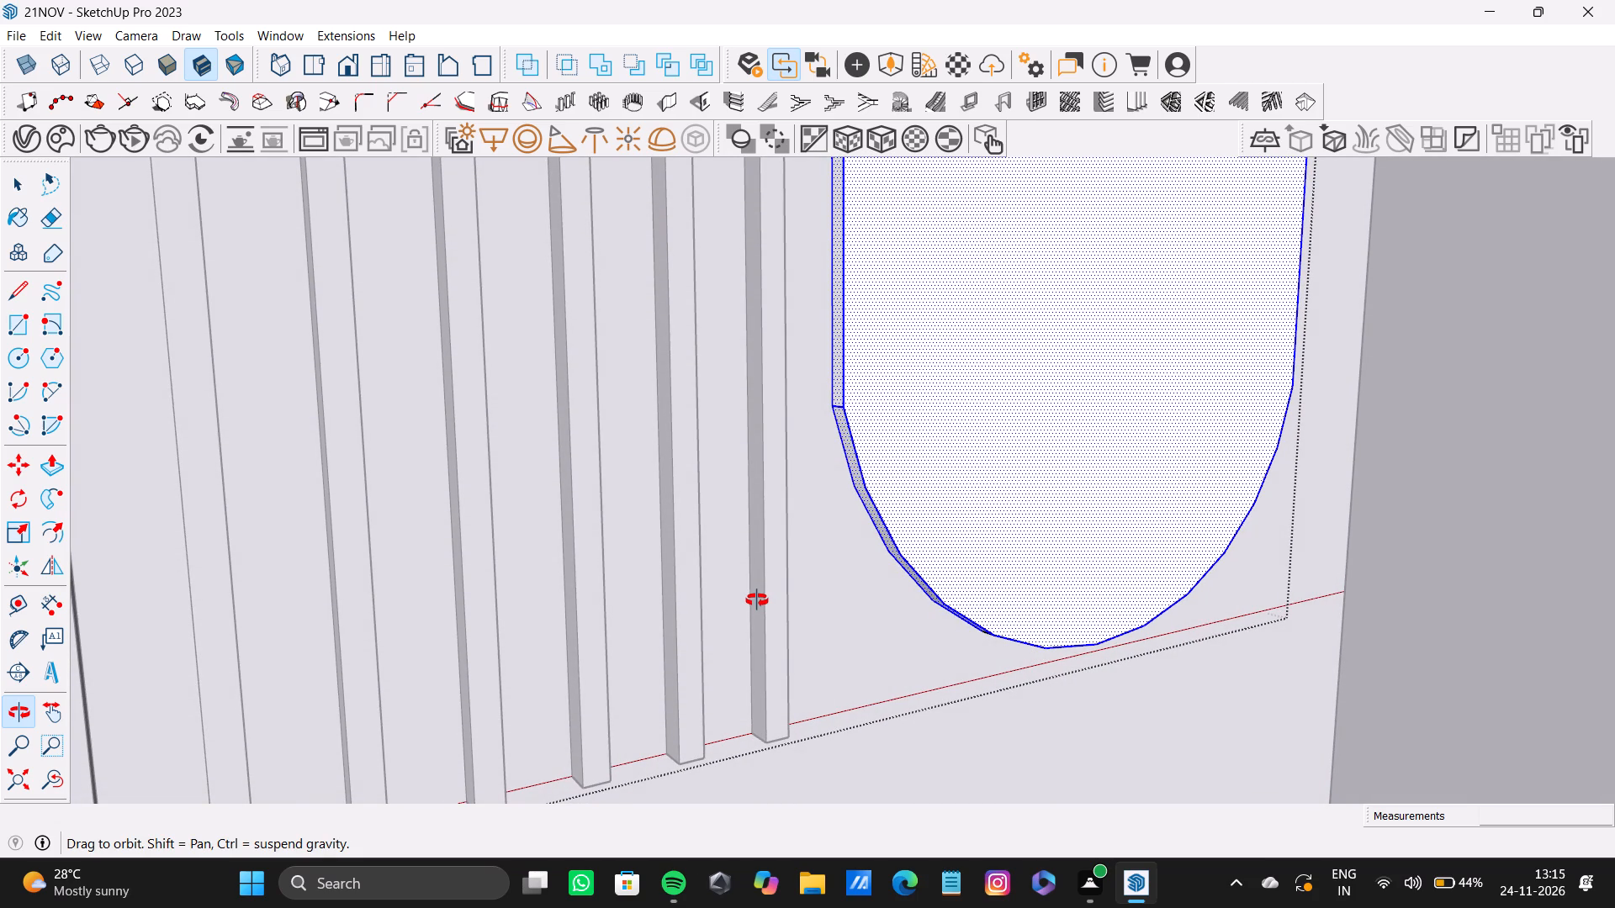
{"action": "middle_click_drag", "start_coordinate": [757, 600], "coordinate": [616, 704]}
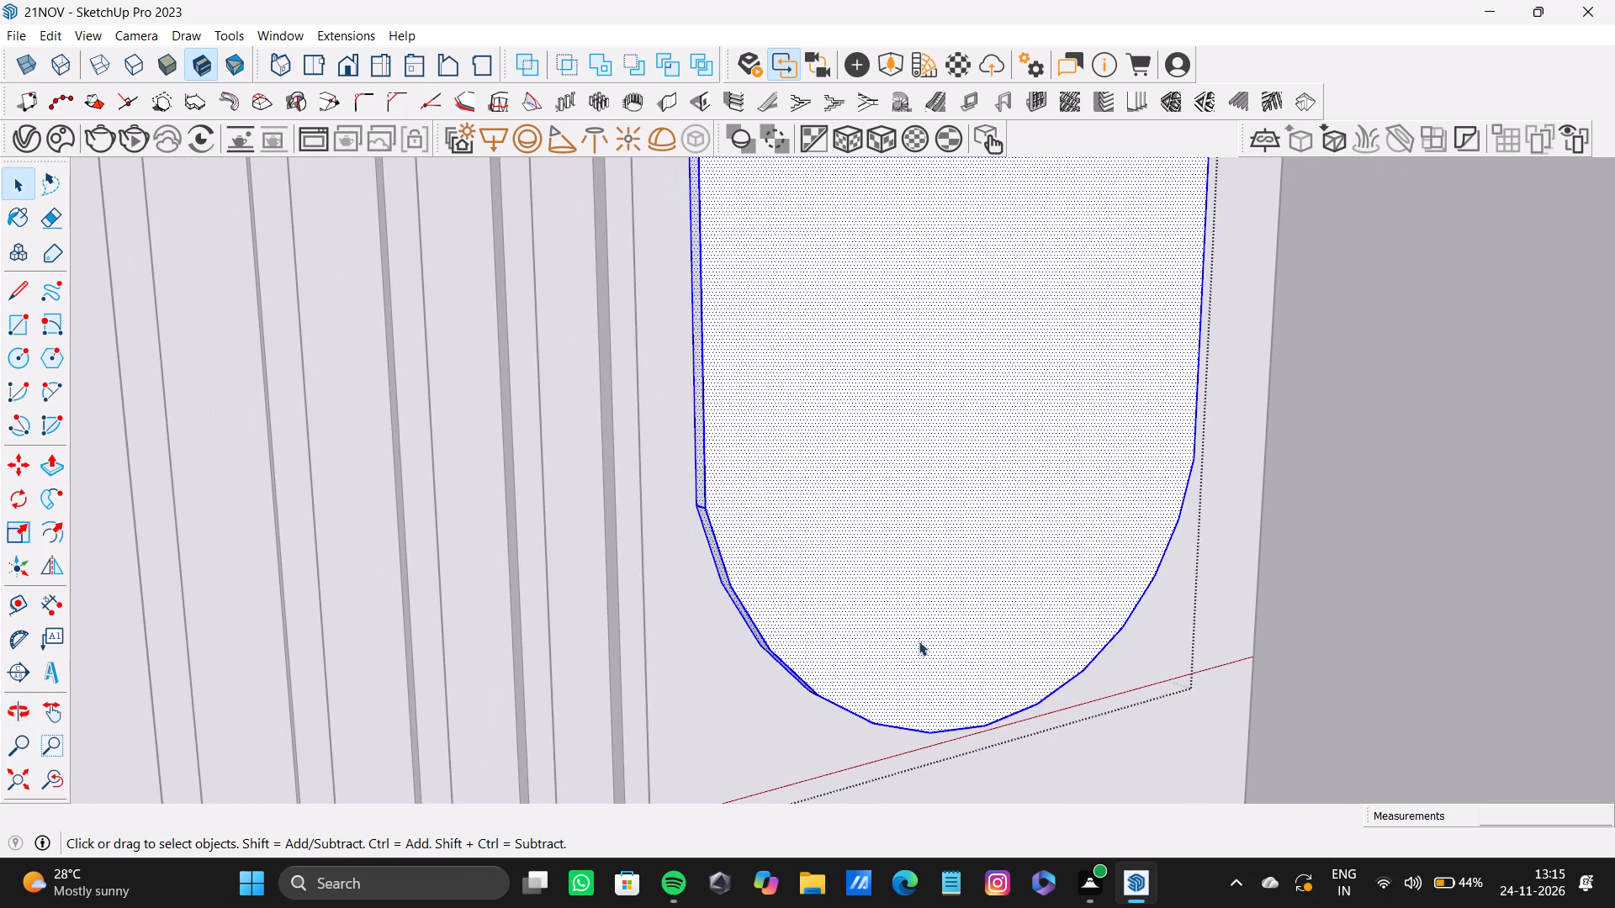
{"action": "scroll", "coordinate": [933, 552], "scroll_direction": "up", "scroll_amount": 7}
{"action": "middle_click_drag", "start_coordinate": [1160, 547], "coordinate": [703, 493]}
{"action": "scroll", "coordinate": [1200, 466], "scroll_direction": "down", "scroll_amount": 4}
{"action": "middle_click_drag", "start_coordinate": [1156, 426], "coordinate": [1143, 568], "text": "shift"}
{"action": "left_click", "coordinate": [64, 794]}
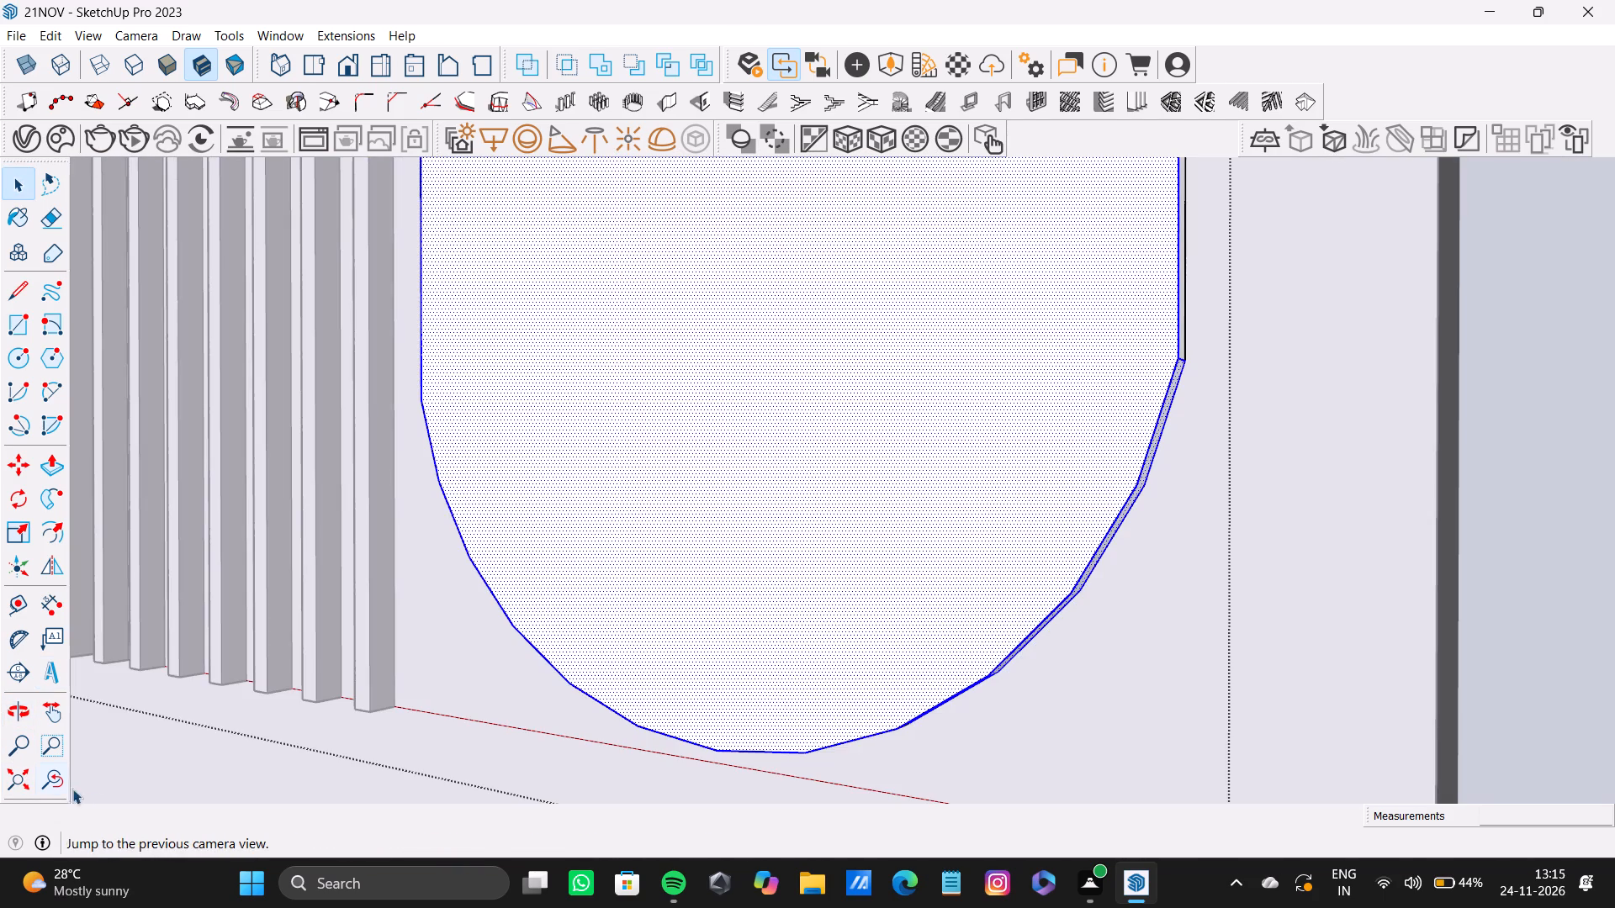
{"action": "middle_click_drag", "start_coordinate": [966, 297], "coordinate": [1165, 425]}
{"action": "scroll", "coordinate": [1315, 472], "scroll_direction": "up", "scroll_amount": 8}
{"action": "middle_click_drag", "start_coordinate": [1412, 384], "coordinate": [1279, 410]}
{"action": "scroll", "coordinate": [1432, 425], "scroll_direction": "up", "scroll_amount": 3}
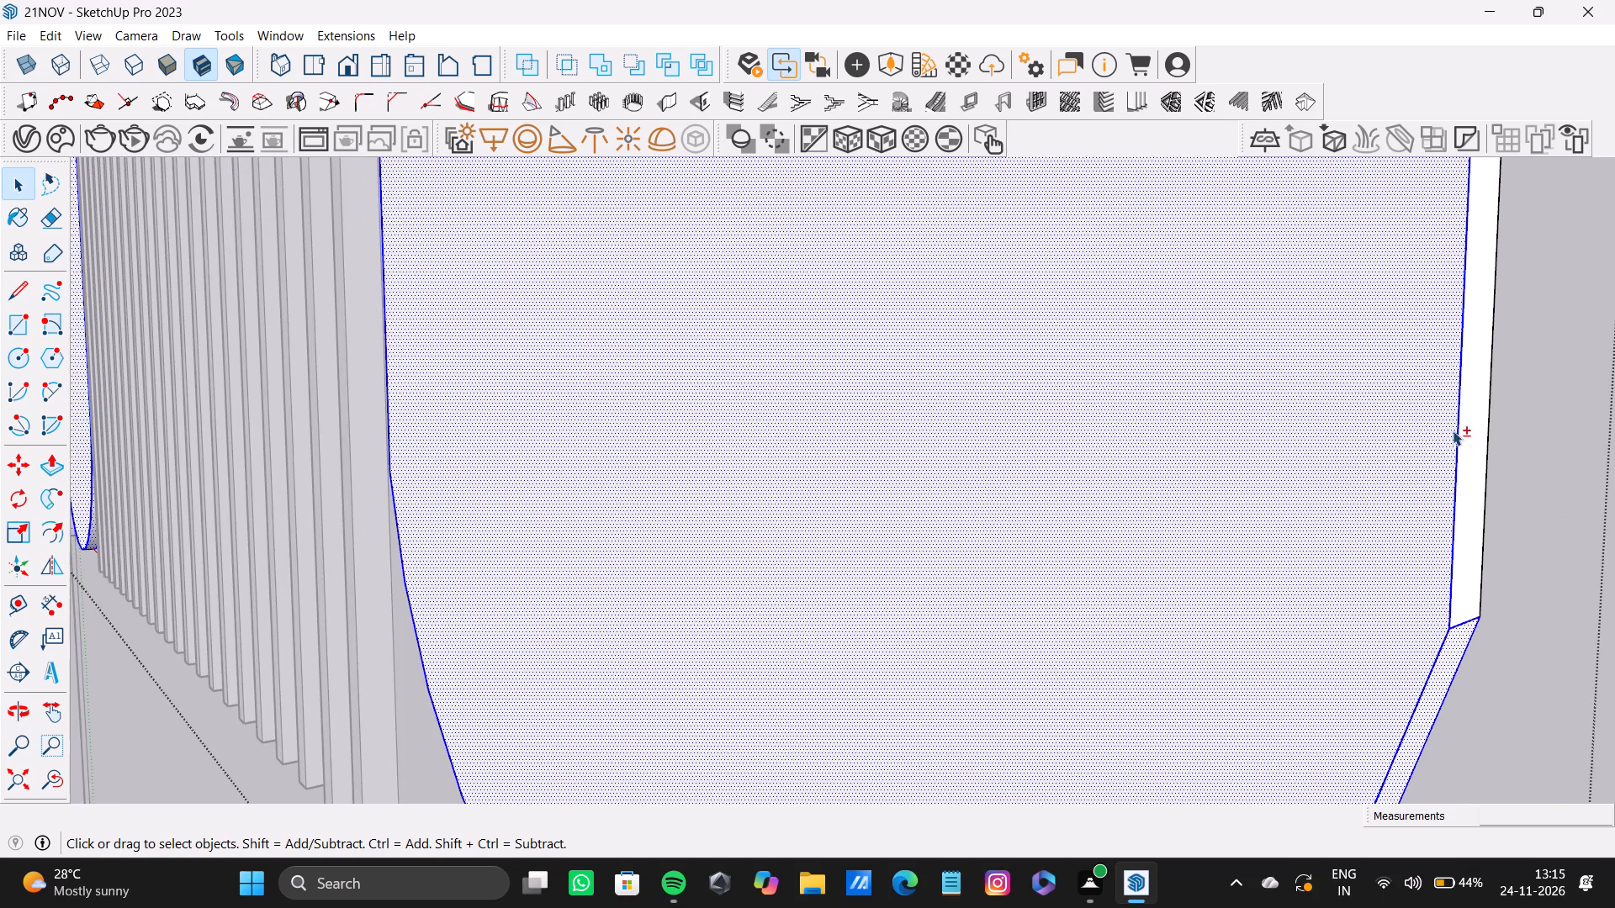
{"action": "double_click", "coordinate": [1471, 441], "text": "shift"}
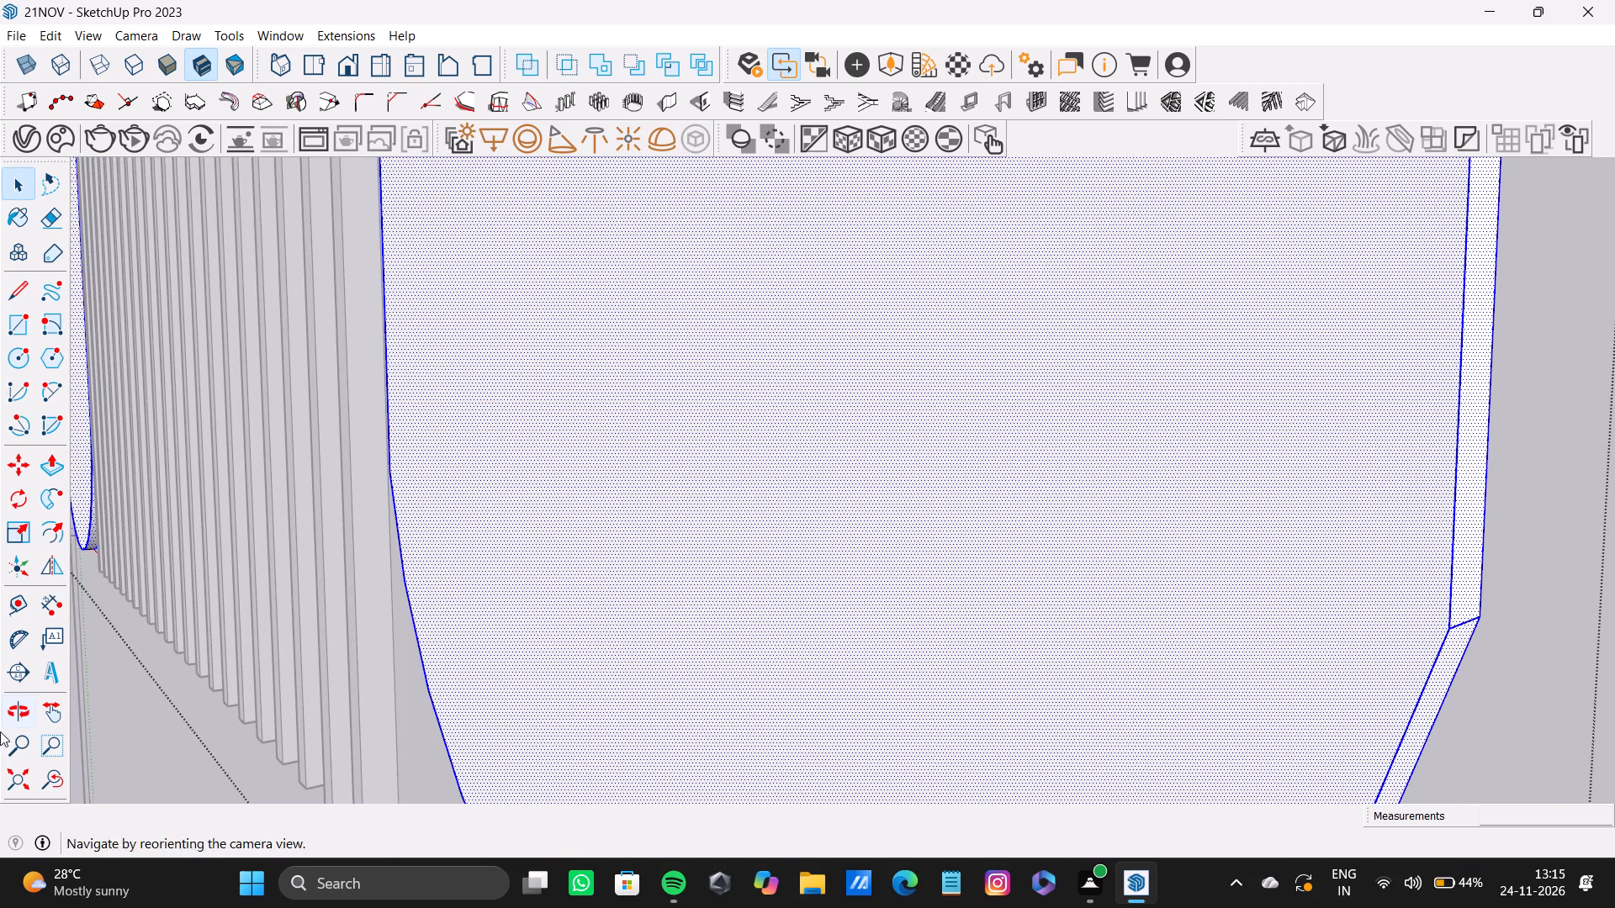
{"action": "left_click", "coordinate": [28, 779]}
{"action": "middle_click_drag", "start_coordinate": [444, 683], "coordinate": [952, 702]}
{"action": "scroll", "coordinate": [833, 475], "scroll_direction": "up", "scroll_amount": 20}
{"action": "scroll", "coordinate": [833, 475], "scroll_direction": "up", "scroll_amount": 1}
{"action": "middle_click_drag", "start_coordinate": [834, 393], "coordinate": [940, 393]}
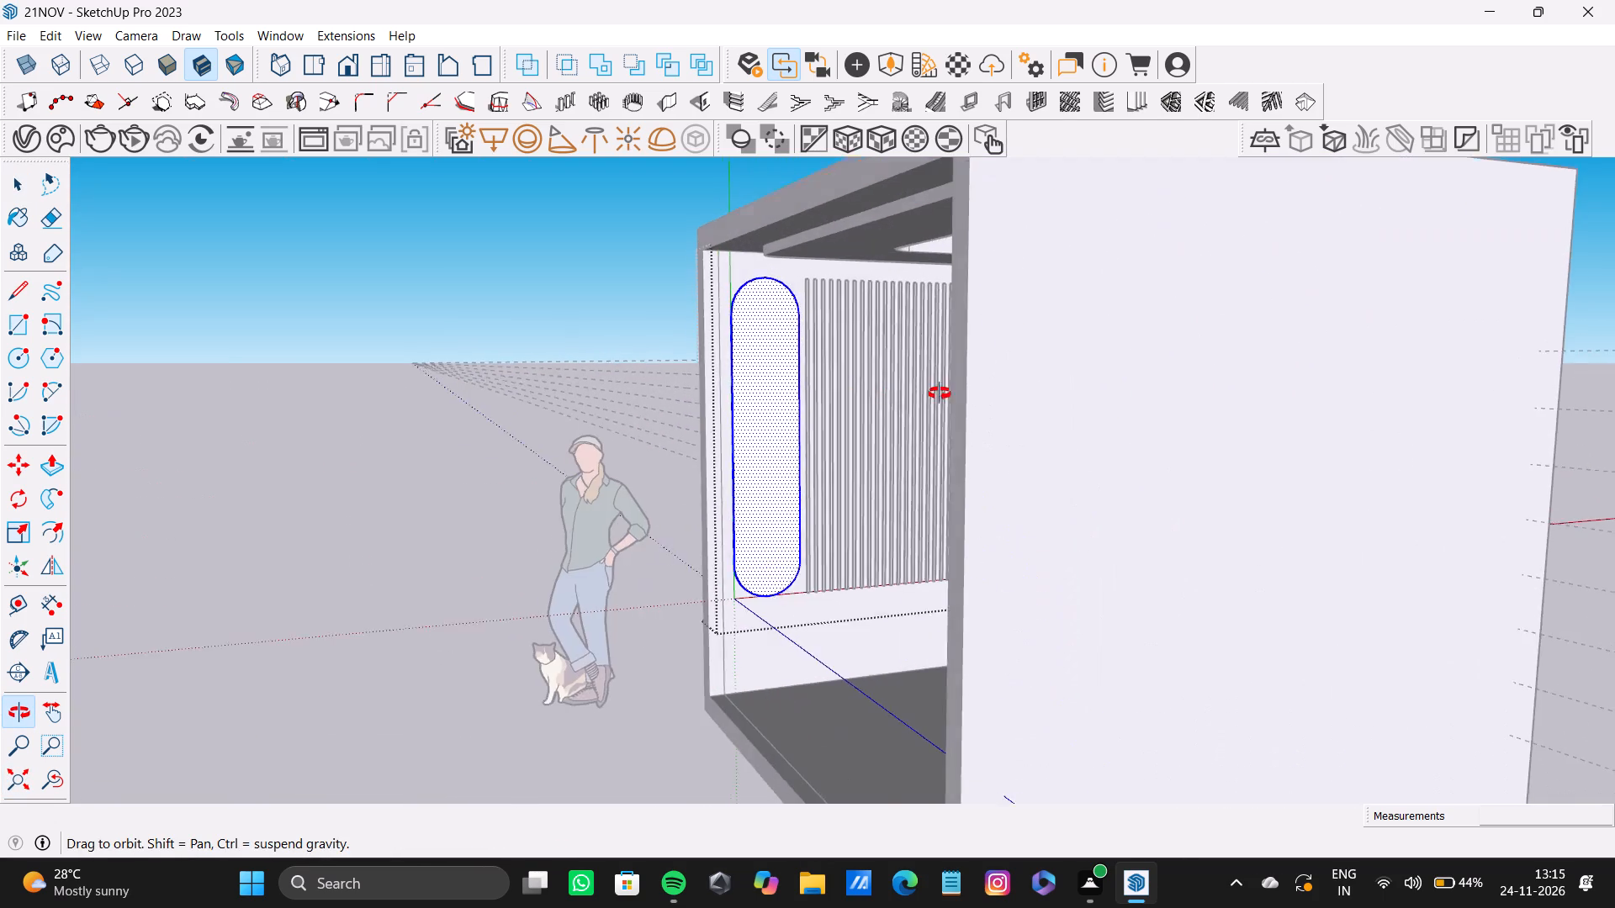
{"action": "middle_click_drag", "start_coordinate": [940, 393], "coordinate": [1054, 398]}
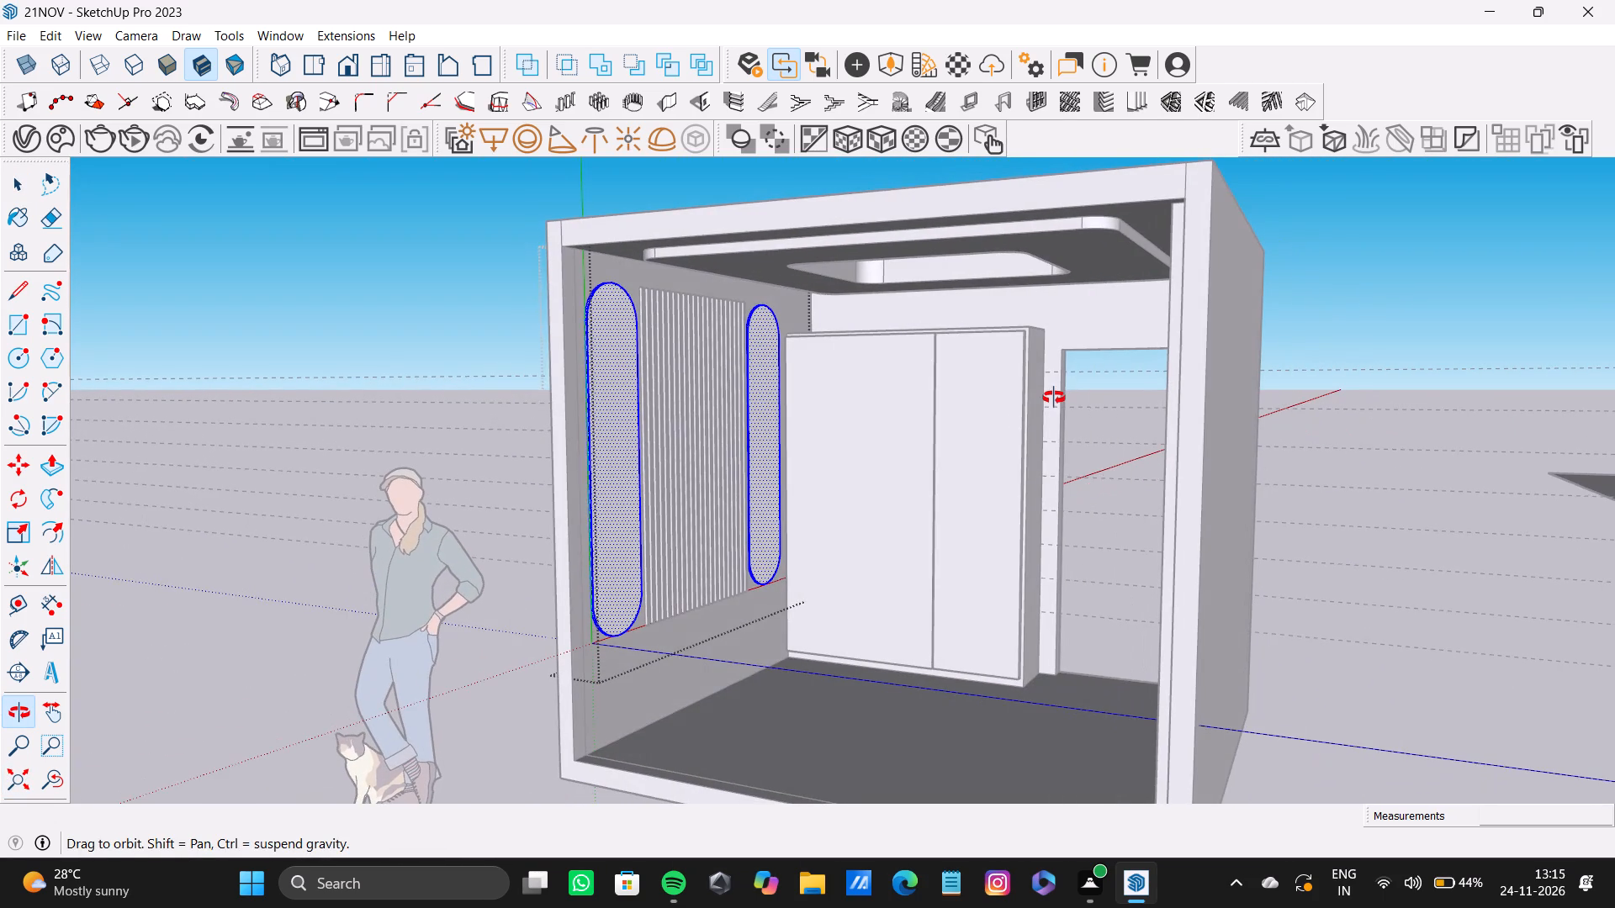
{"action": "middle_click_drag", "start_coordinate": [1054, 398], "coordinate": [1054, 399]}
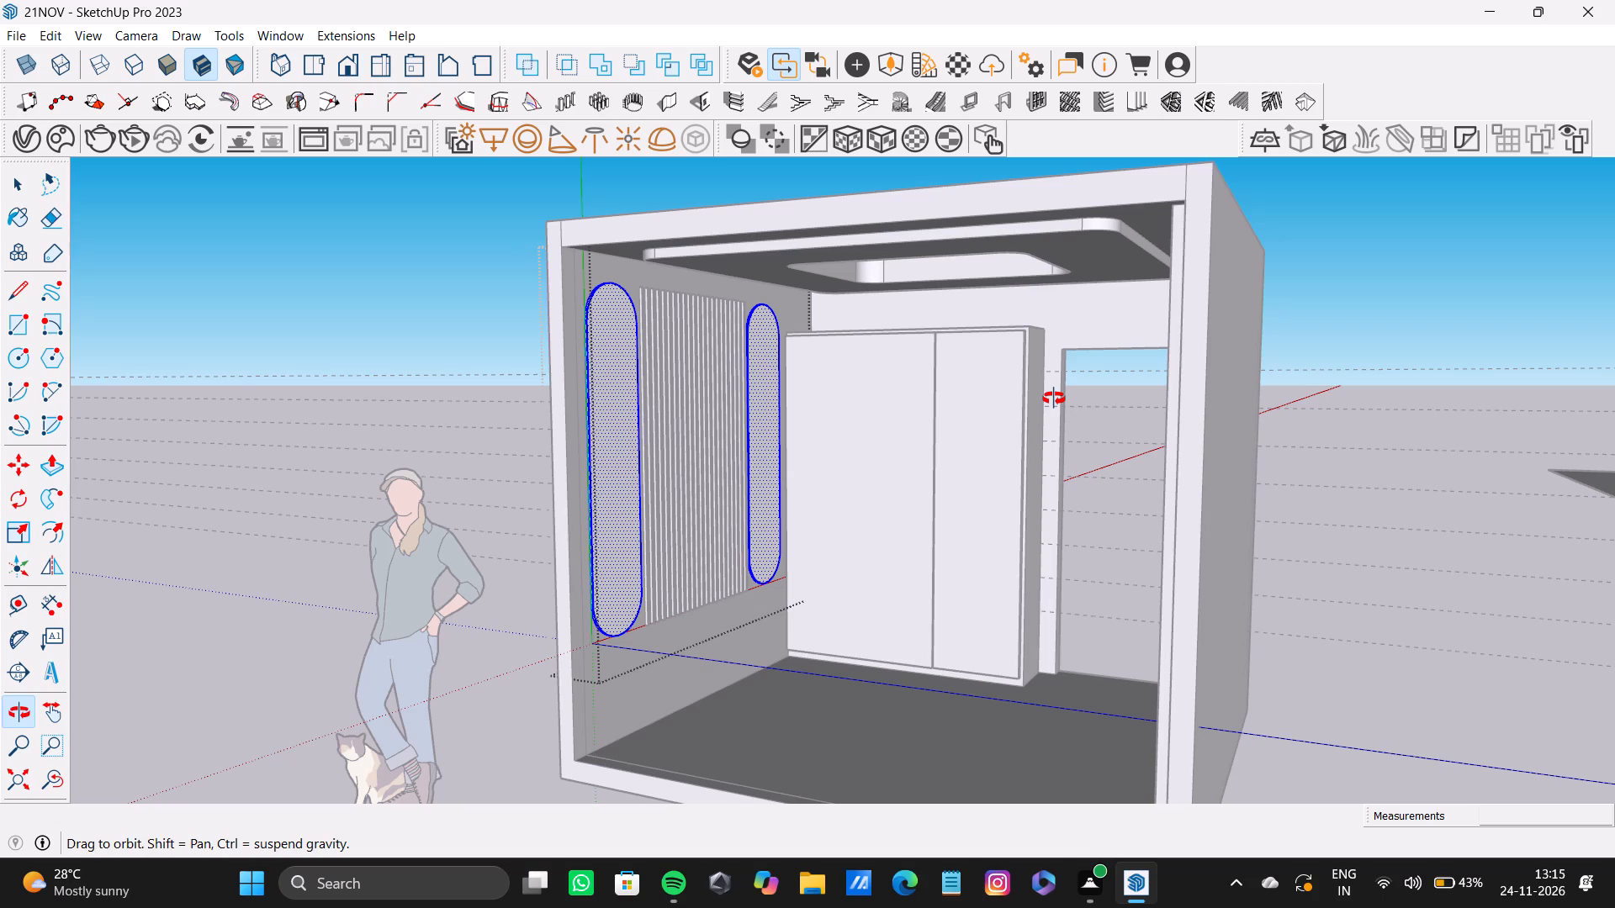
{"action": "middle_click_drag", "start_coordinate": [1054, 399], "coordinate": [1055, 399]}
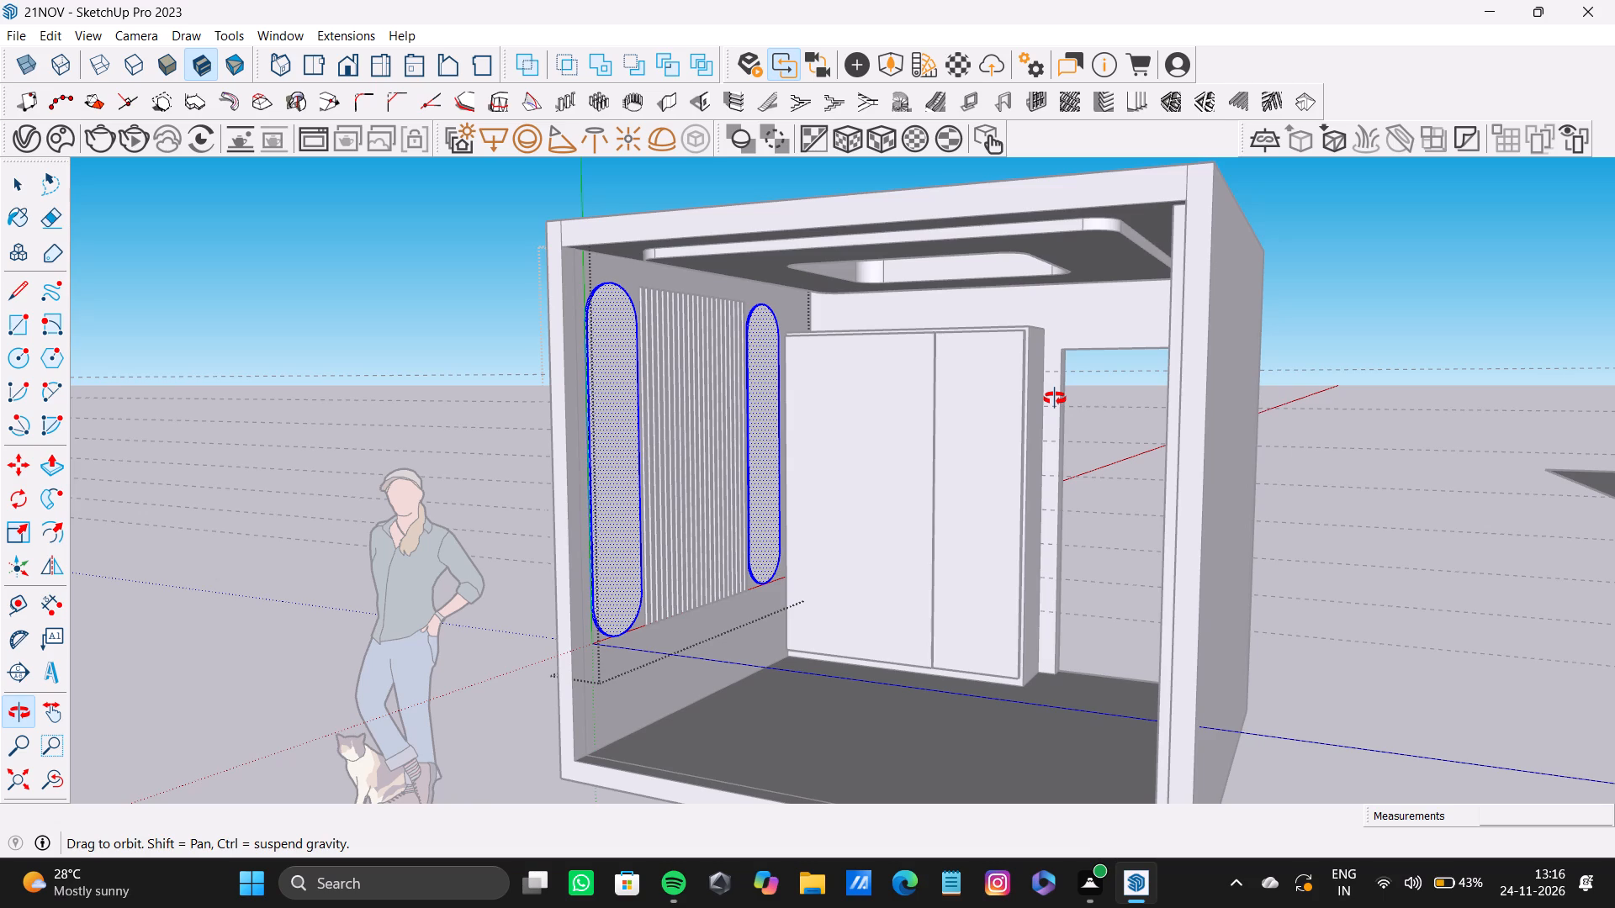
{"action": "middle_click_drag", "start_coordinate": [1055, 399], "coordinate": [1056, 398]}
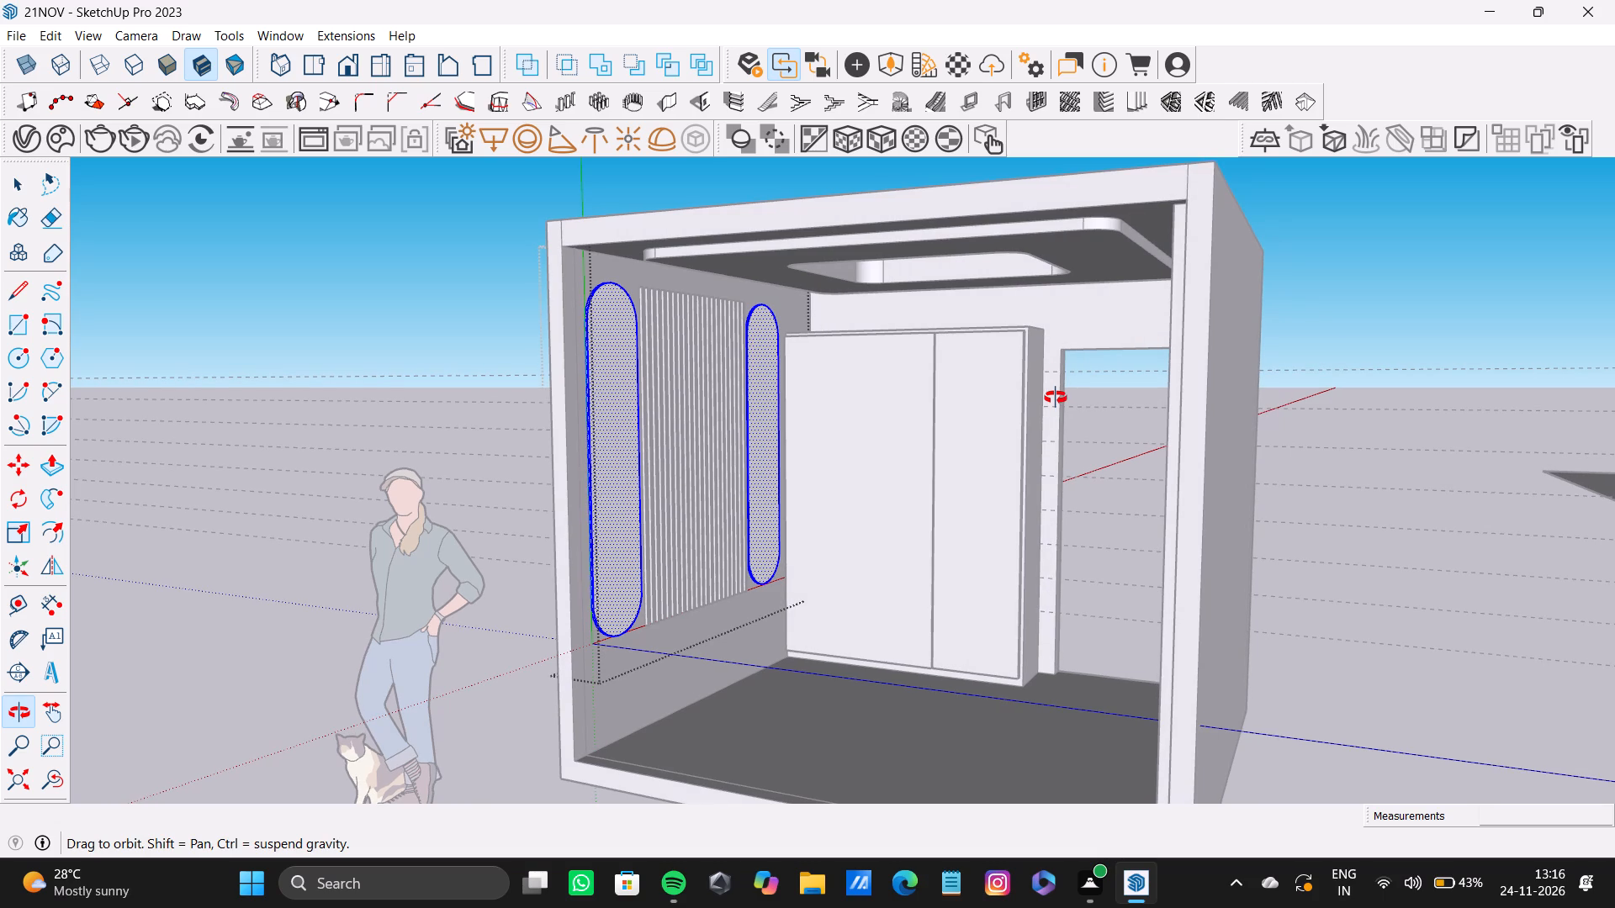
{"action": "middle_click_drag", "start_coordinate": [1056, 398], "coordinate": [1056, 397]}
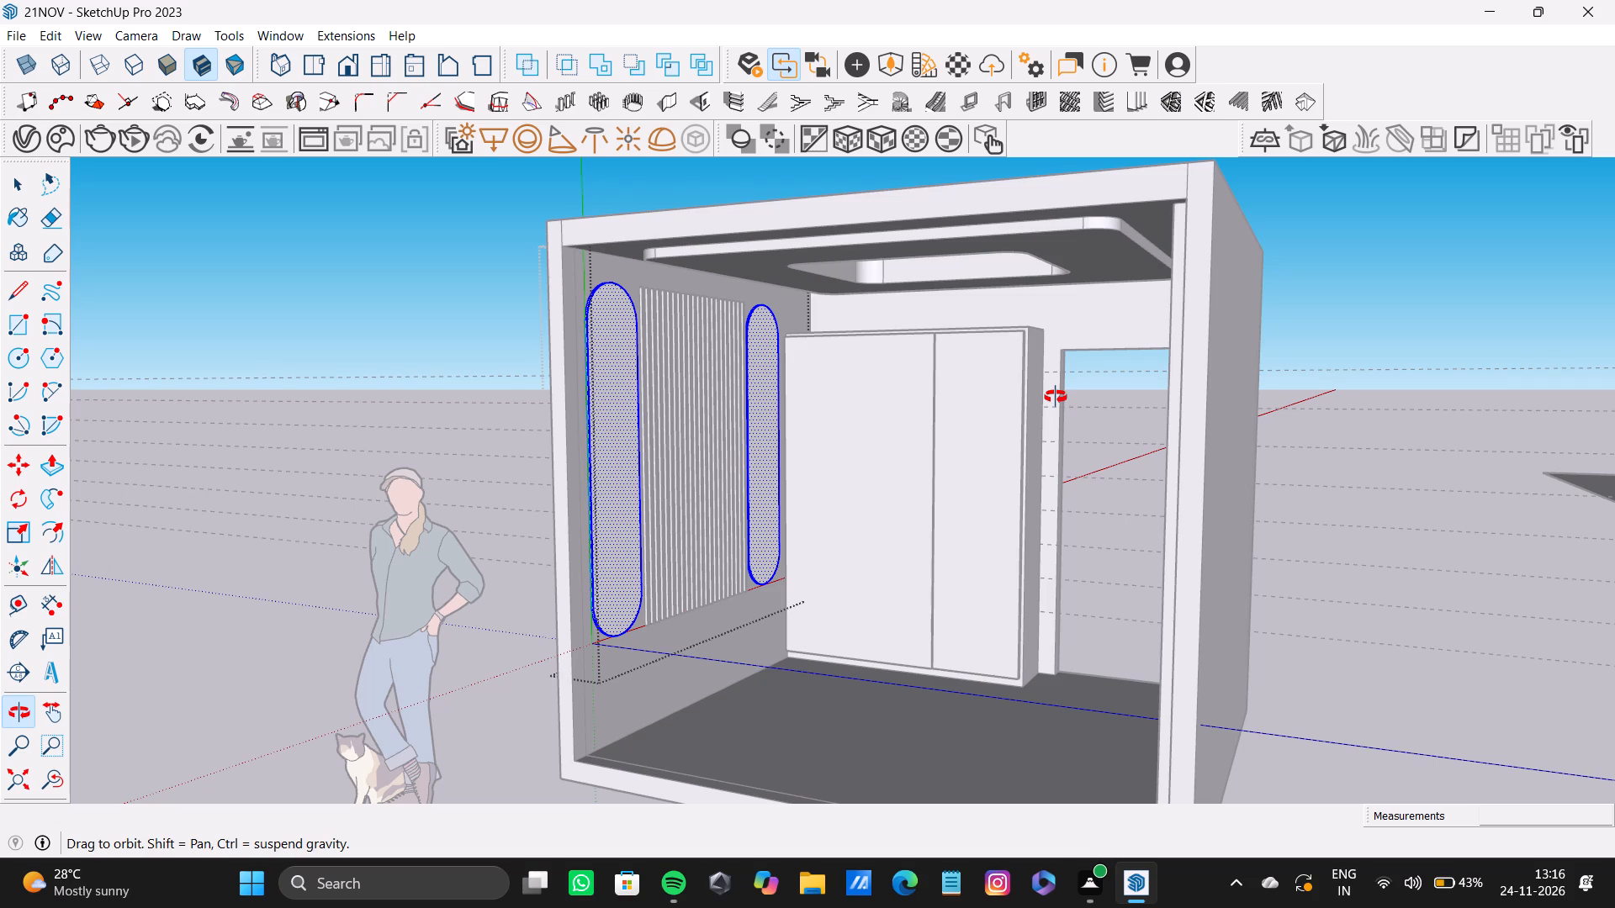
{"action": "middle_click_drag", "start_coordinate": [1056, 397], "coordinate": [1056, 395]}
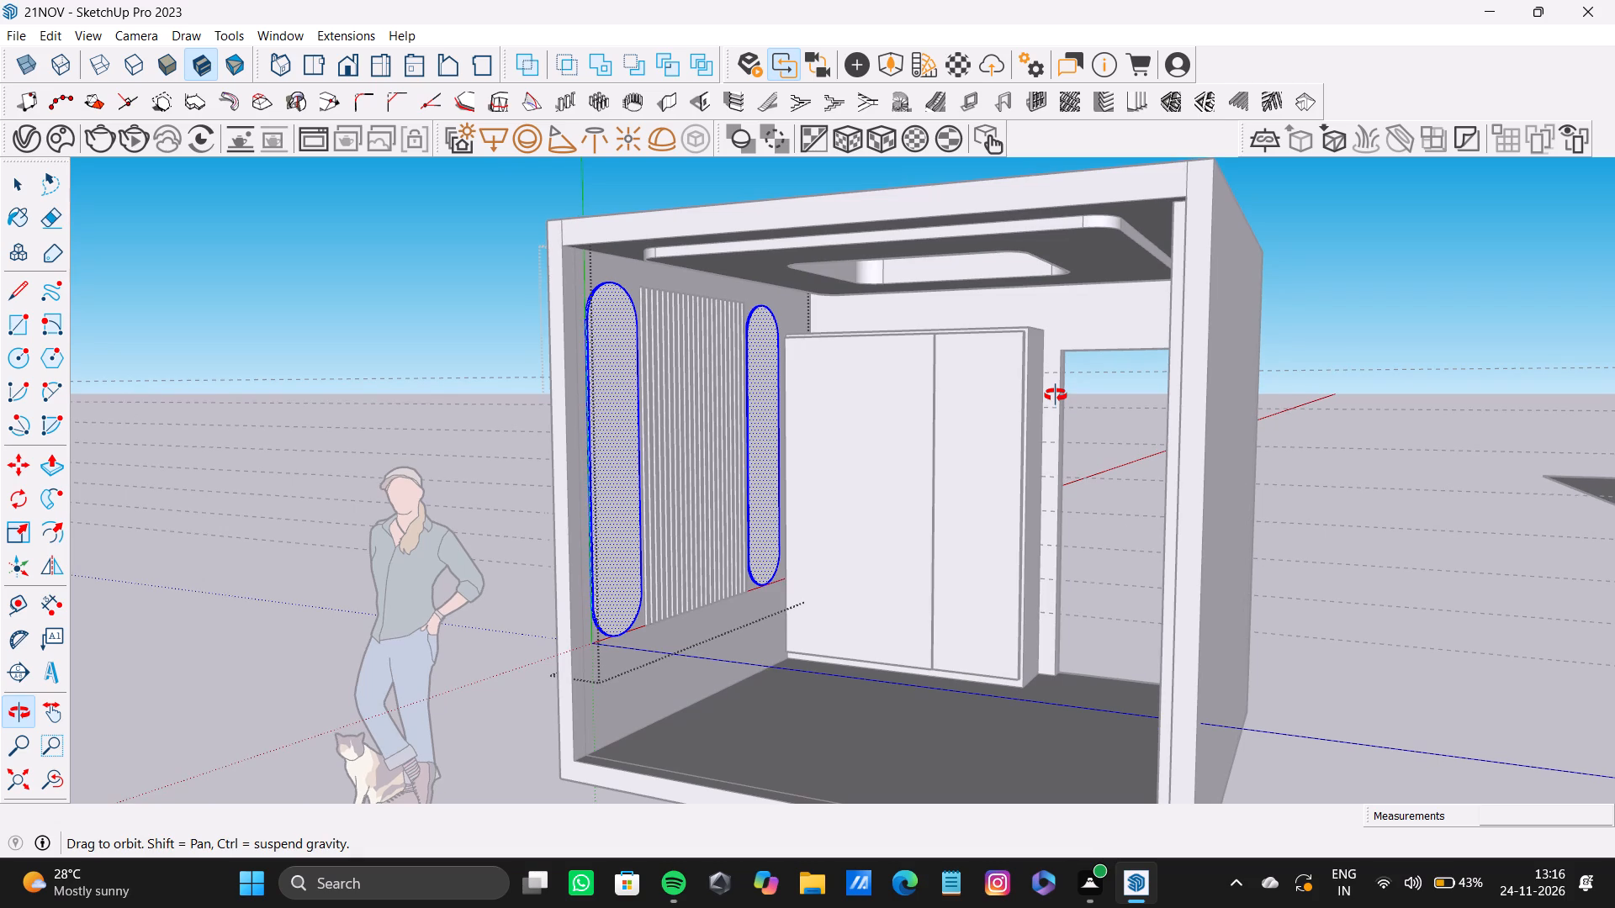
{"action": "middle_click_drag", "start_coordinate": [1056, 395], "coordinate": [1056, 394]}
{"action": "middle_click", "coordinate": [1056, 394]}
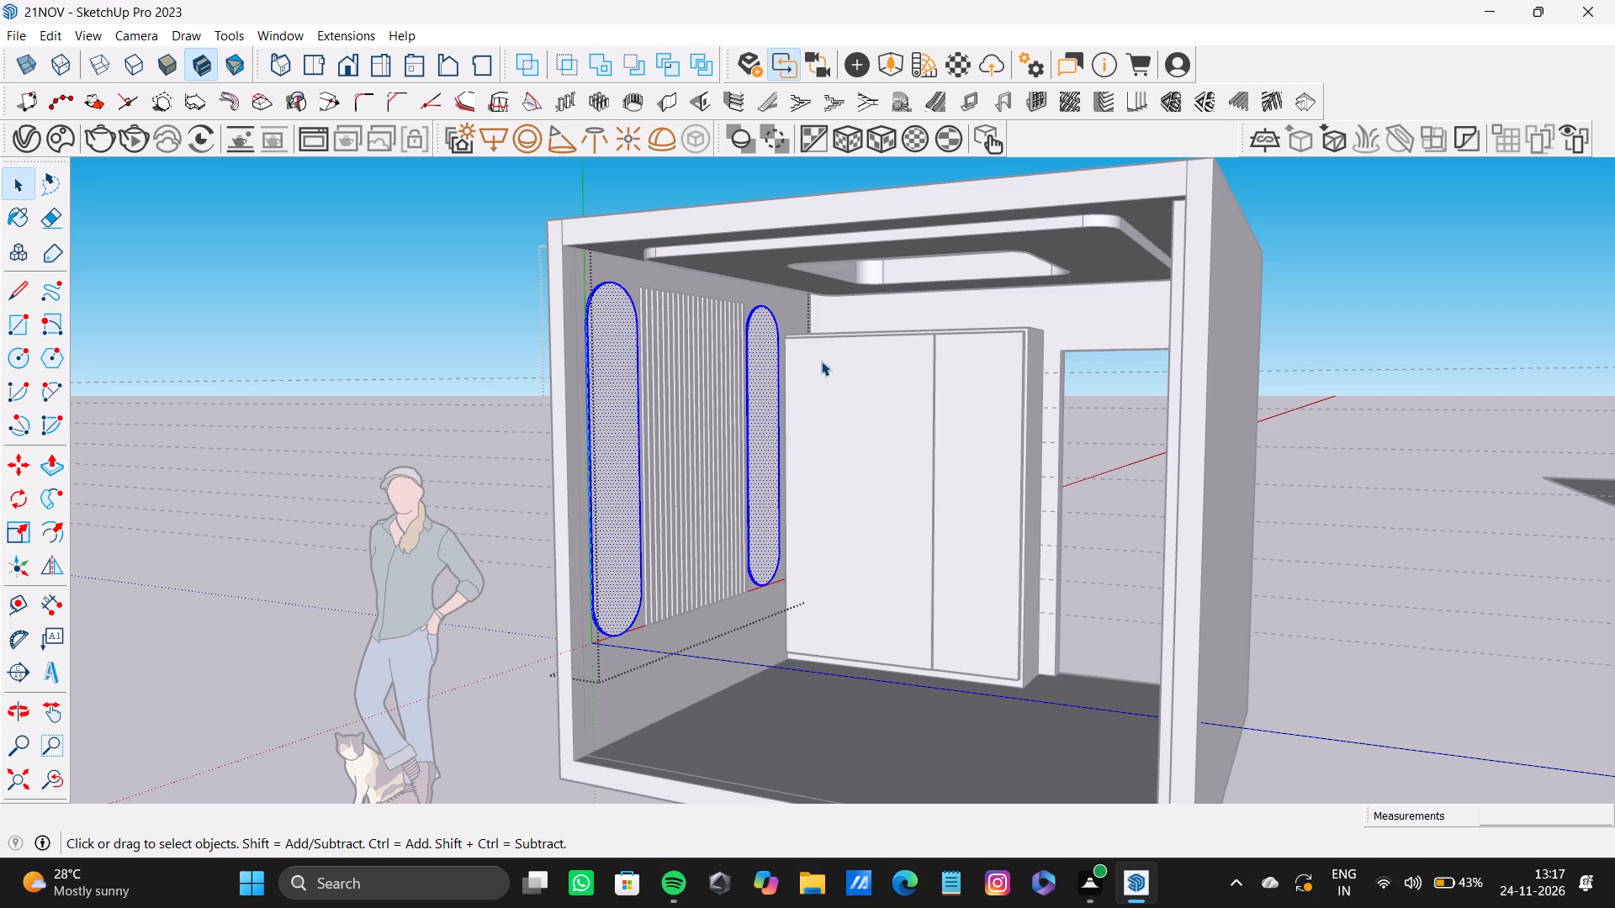
Start the Paint Bucket and open the Colors-Named material collection.
{"action": "scroll", "coordinate": [785, 331], "scroll_direction": "up", "scroll_amount": 20}
{"action": "scroll", "coordinate": [785, 331], "scroll_direction": "up", "scroll_amount": 13}
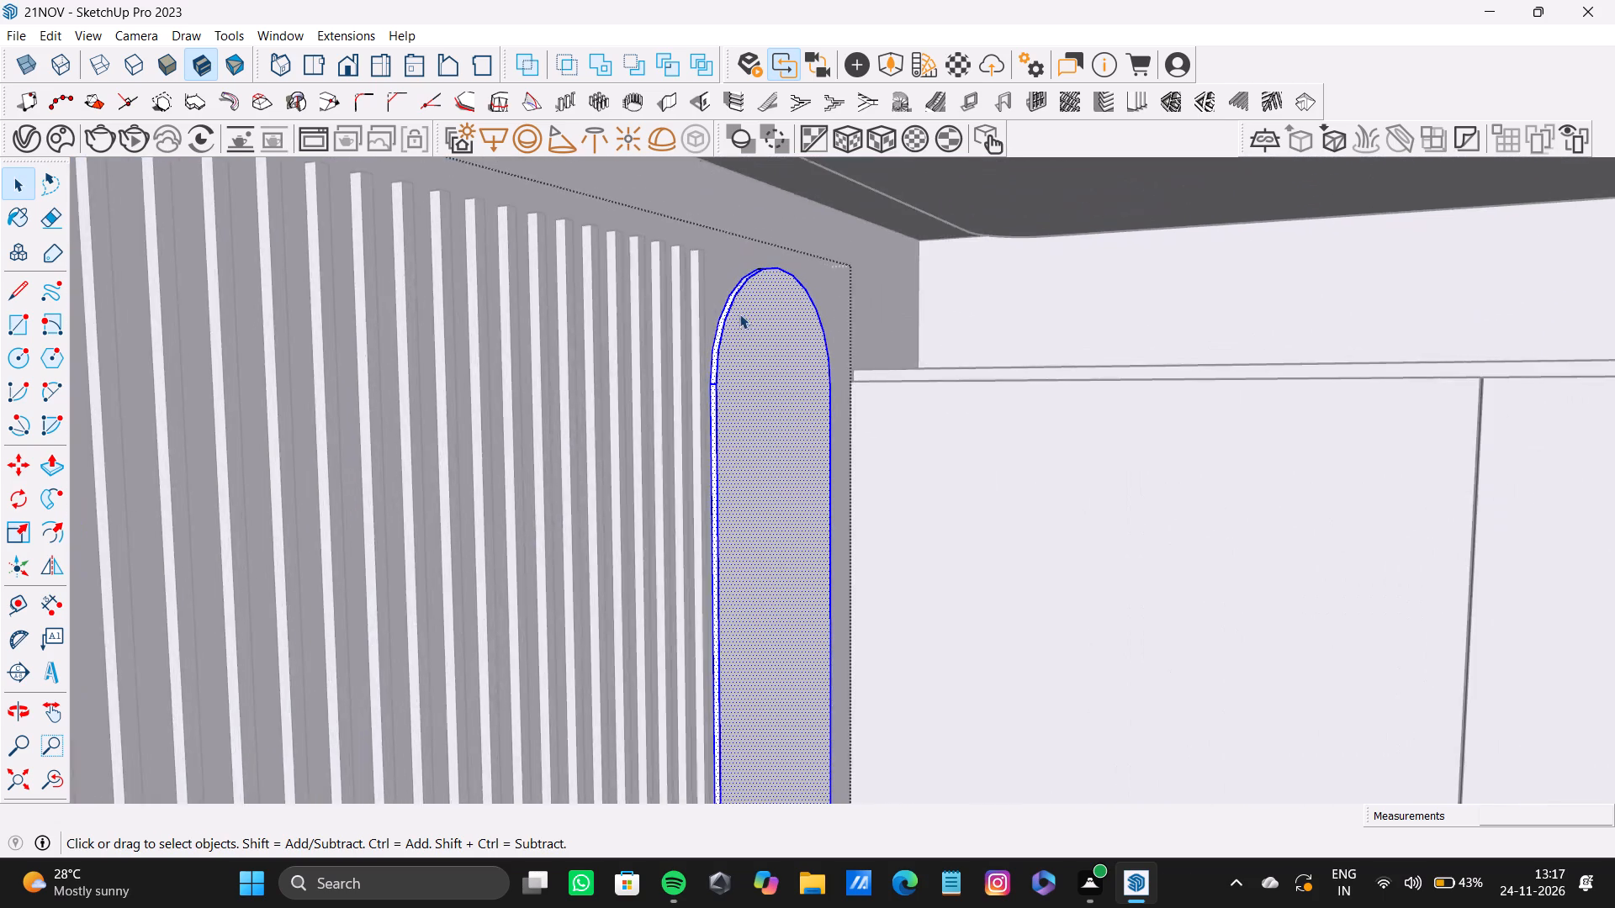
{"action": "scroll", "coordinate": [739, 314], "scroll_direction": "up", "scroll_amount": 5}
{"action": "scroll", "coordinate": [722, 330], "scroll_direction": "down", "scroll_amount": 20}
{"action": "scroll", "coordinate": [722, 330], "scroll_direction": "down", "scroll_amount": 8}
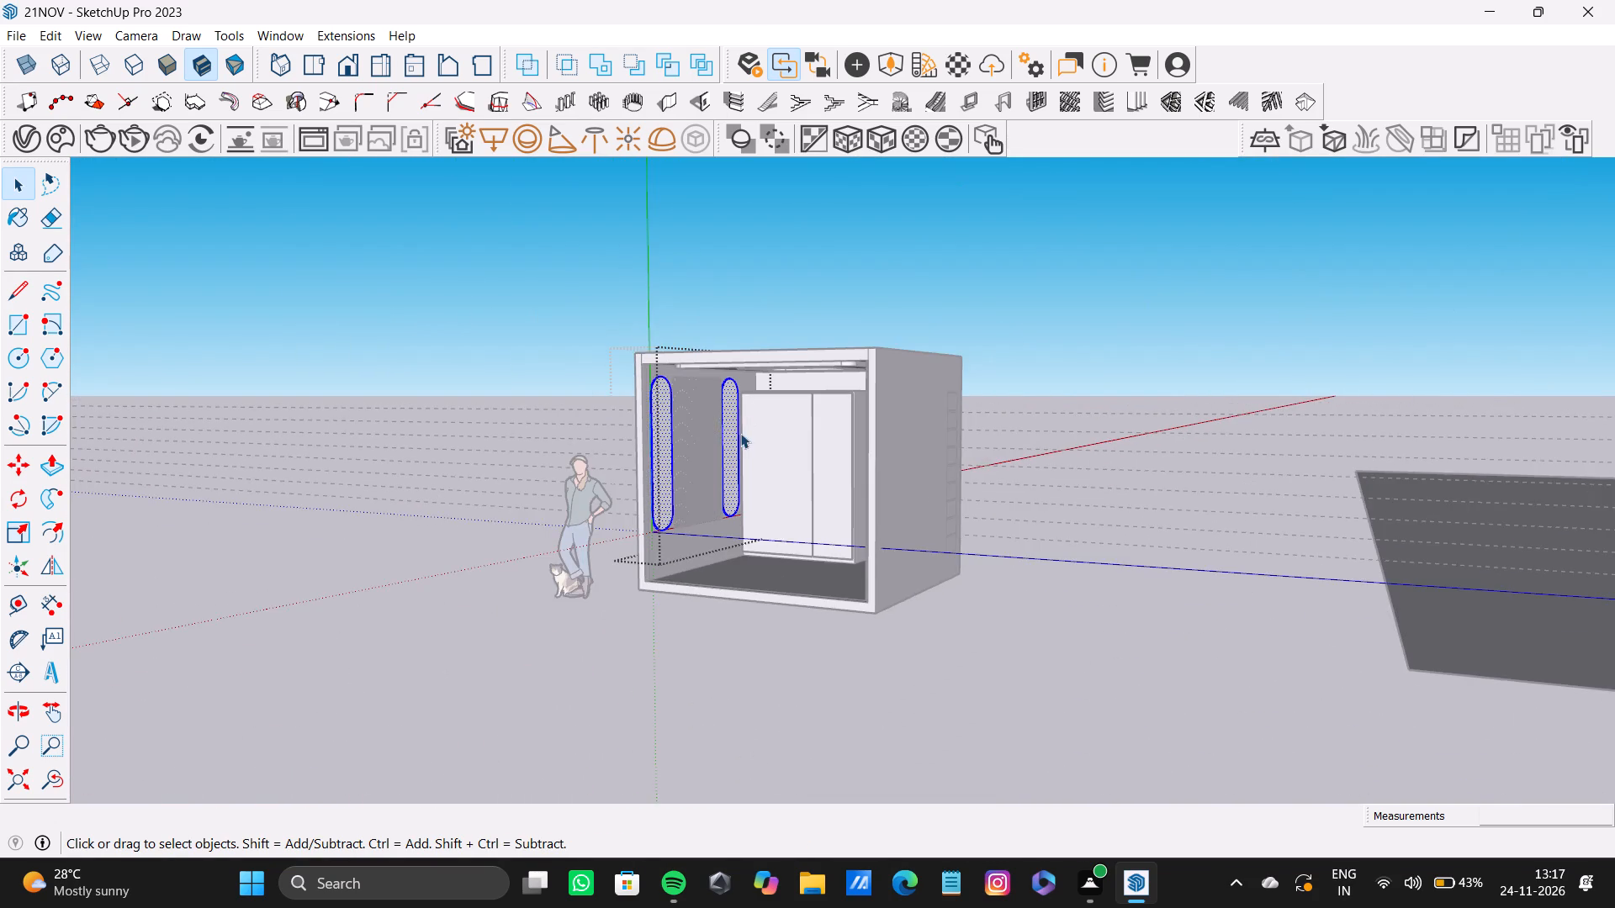
{"action": "middle_click_drag", "start_coordinate": [740, 433], "coordinate": [754, 409], "text": "shift"}
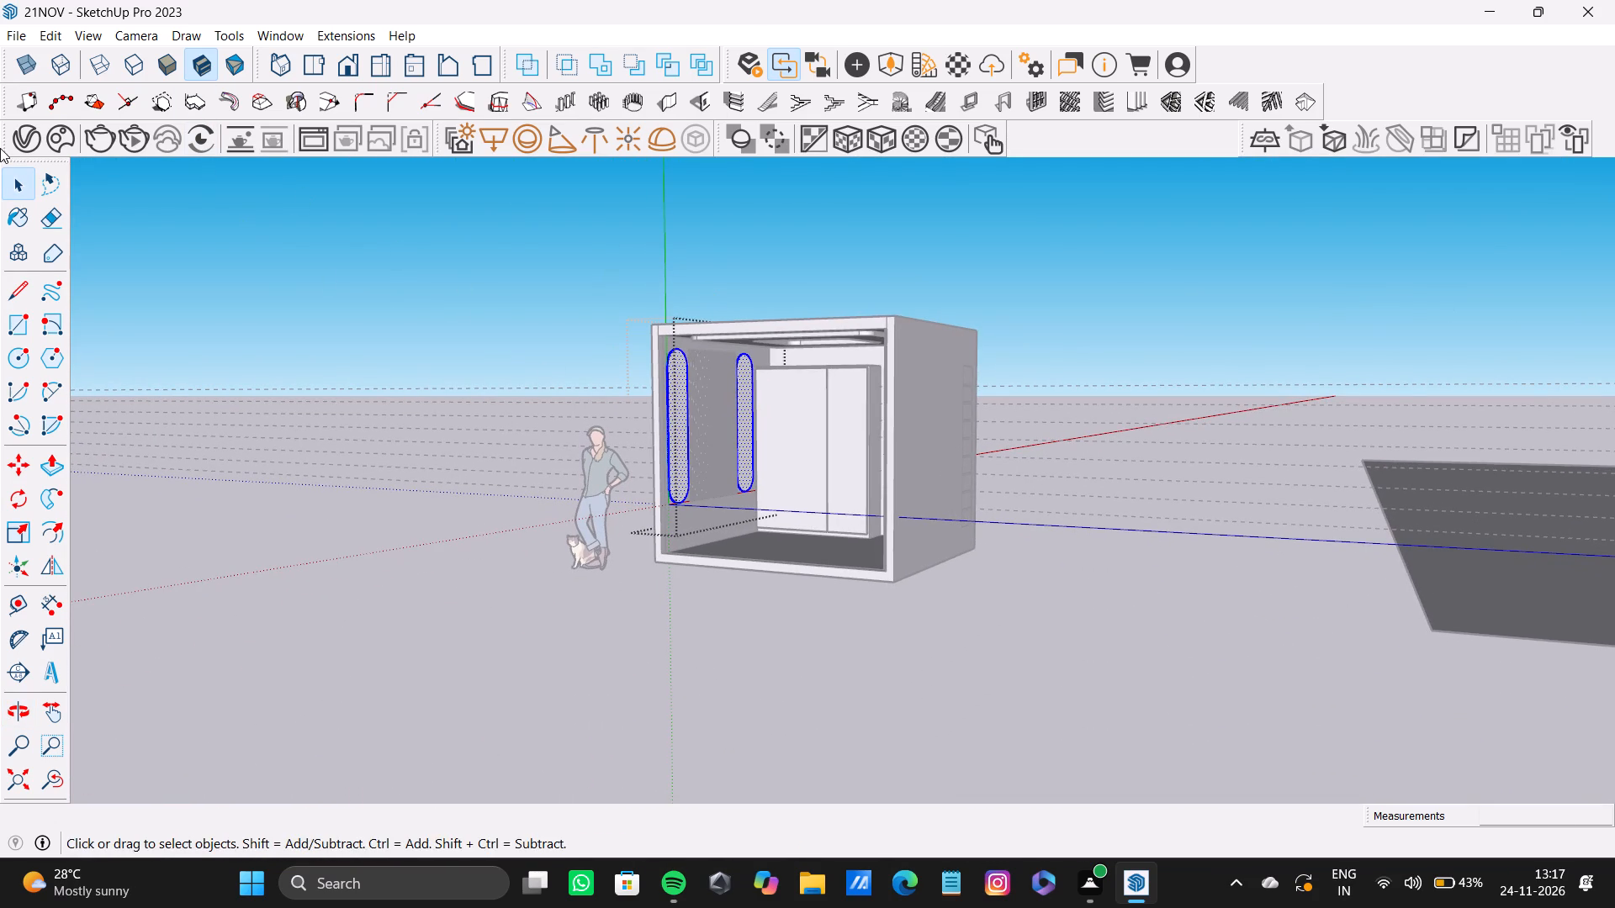
{"action": "left_click", "coordinate": [23, 219]}
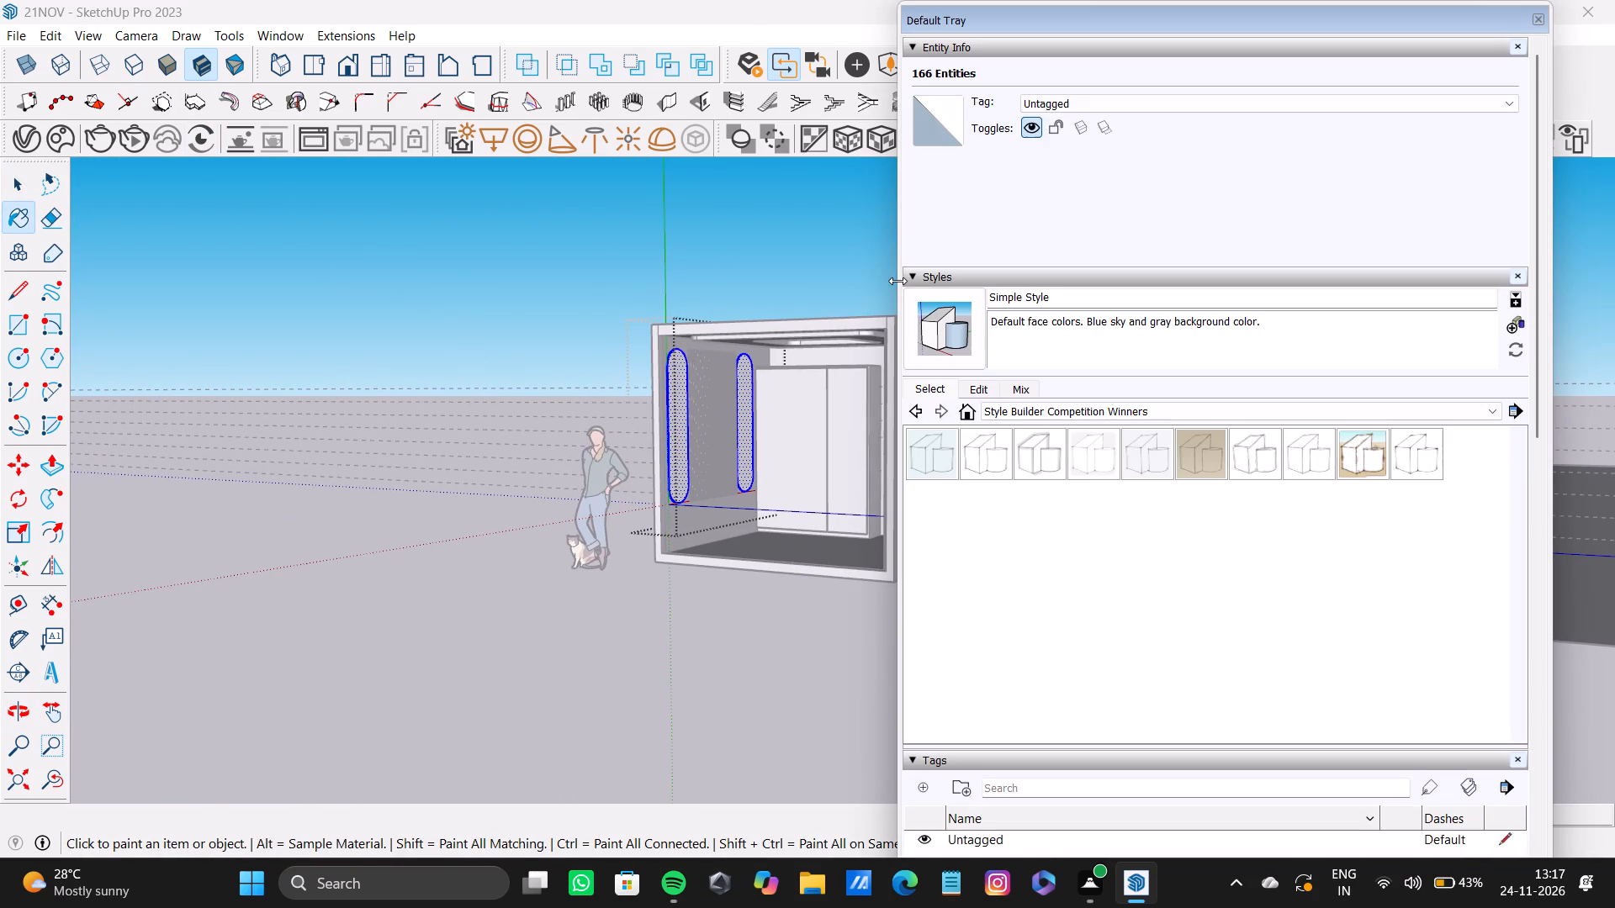
{"action": "left_click_drag", "start_coordinate": [898, 246], "coordinate": [1034, 278]}
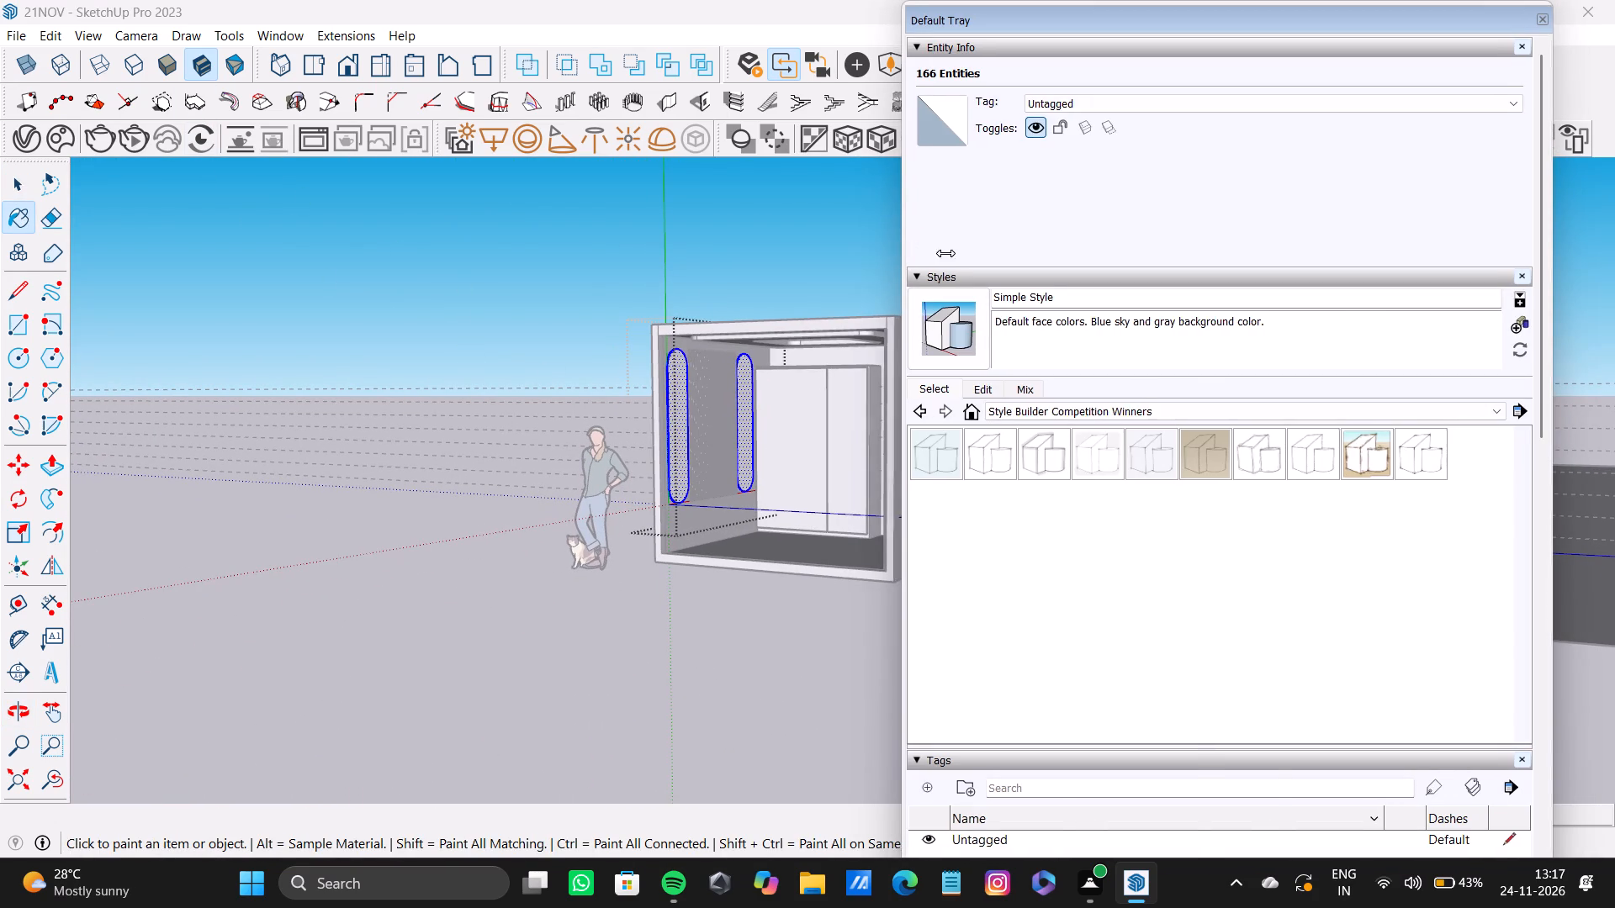
{"action": "left_click_drag", "start_coordinate": [1034, 278], "coordinate": [1538, 349]}
{"action": "left_click_drag", "start_coordinate": [1538, 336], "coordinate": [1520, 571]}
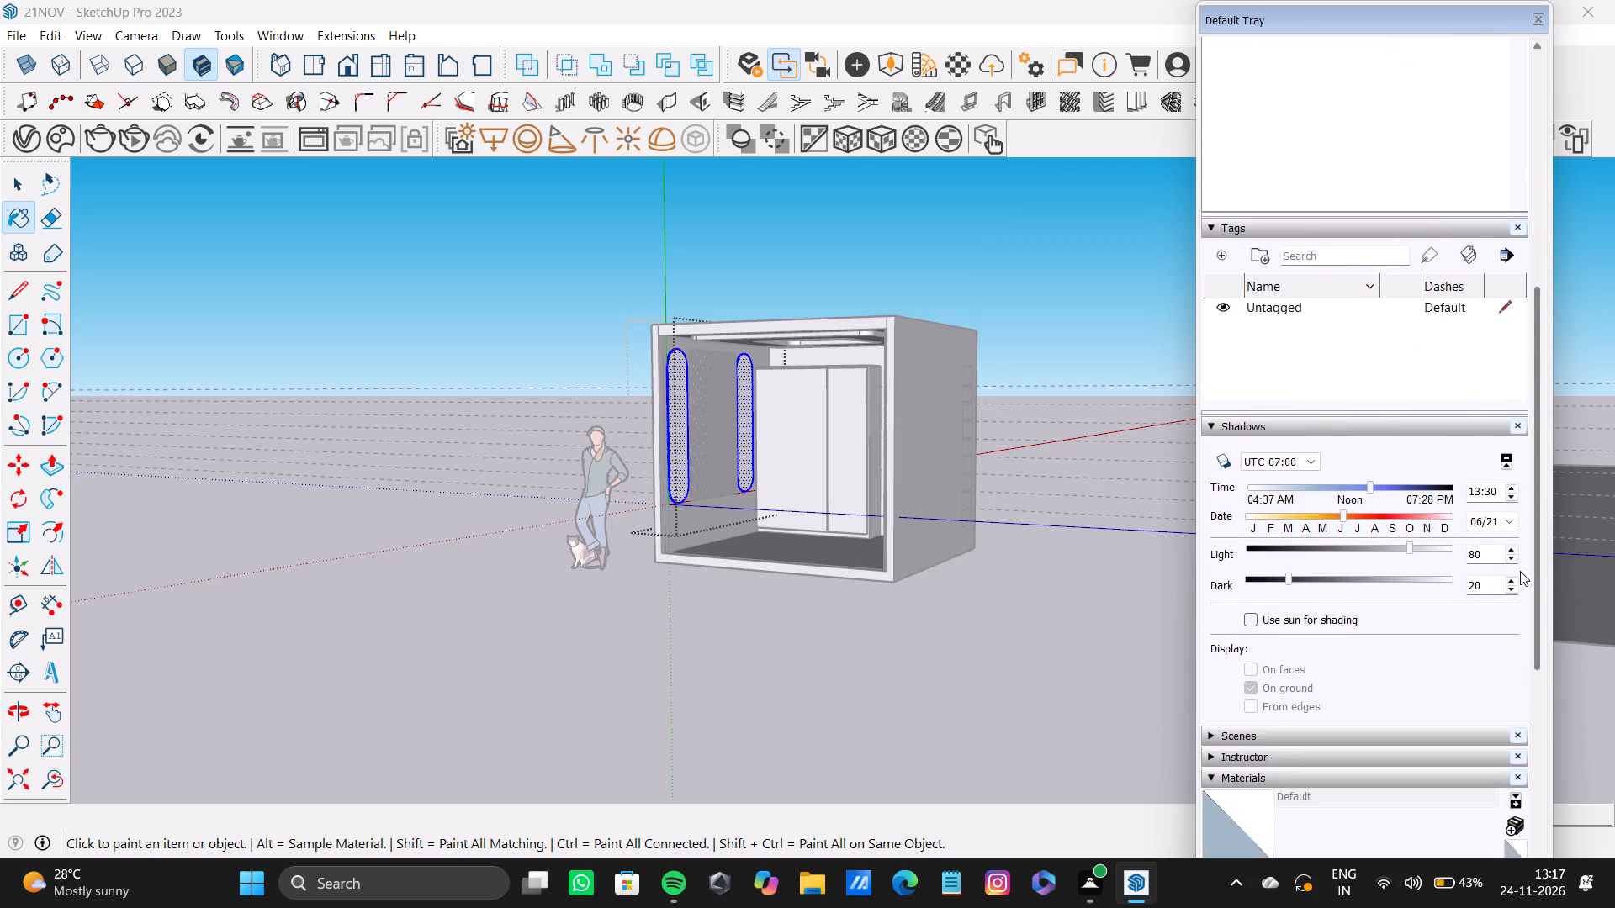
{"action": "left_click_drag", "start_coordinate": [1520, 571], "coordinate": [1502, 812]}
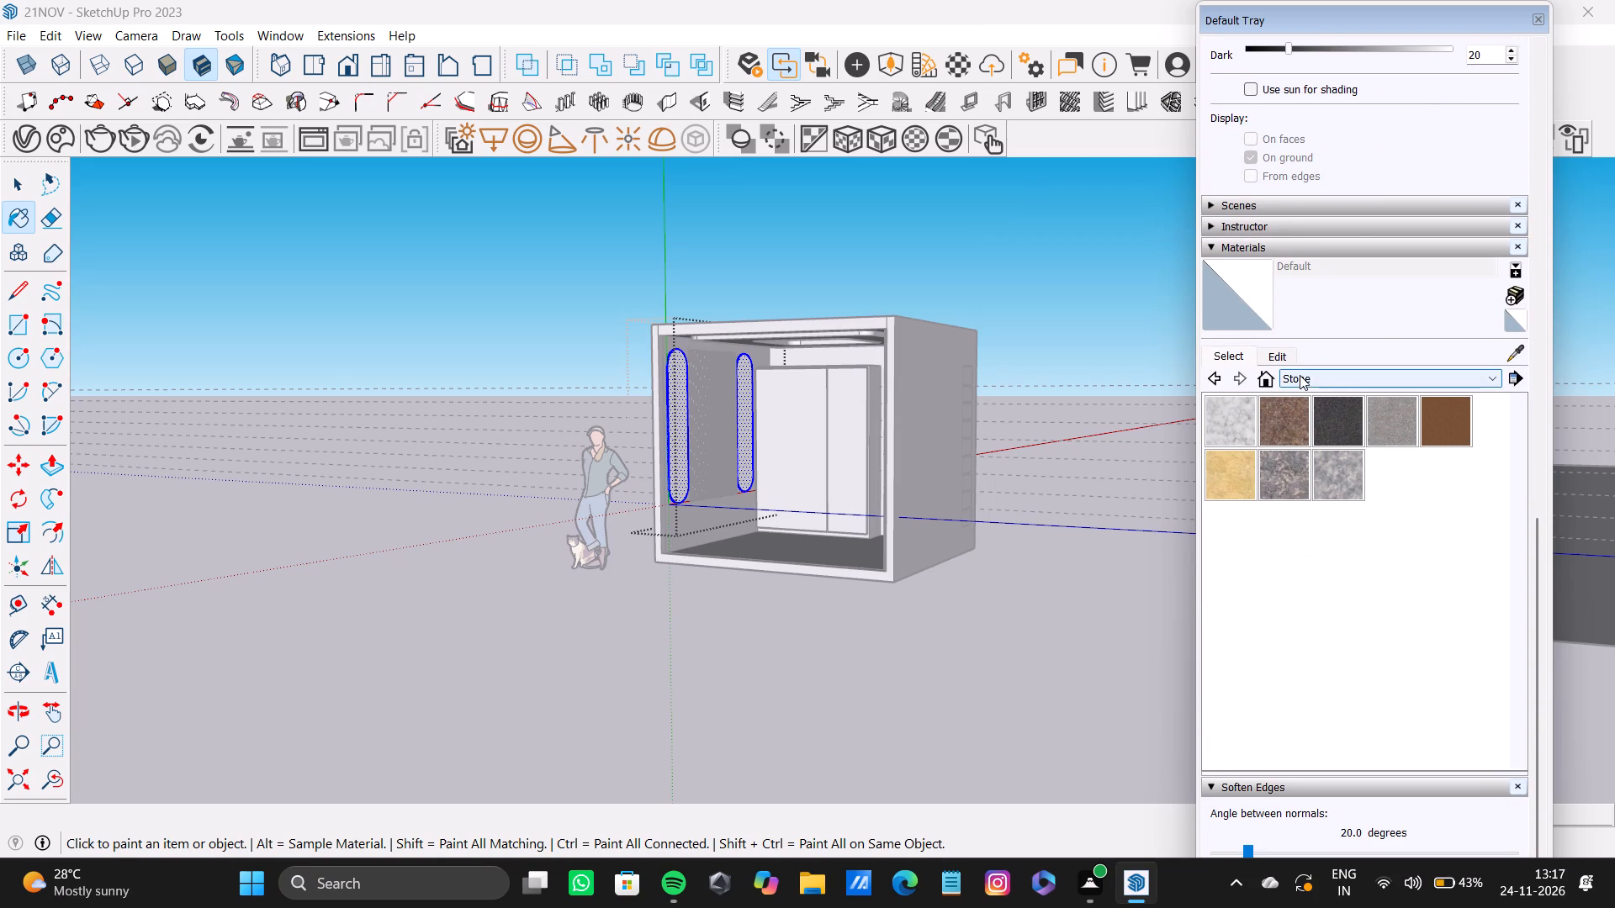
{"action": "left_click", "coordinate": [1297, 385]}
{"action": "scroll", "coordinate": [1323, 504], "scroll_direction": "up", "scroll_amount": 1}
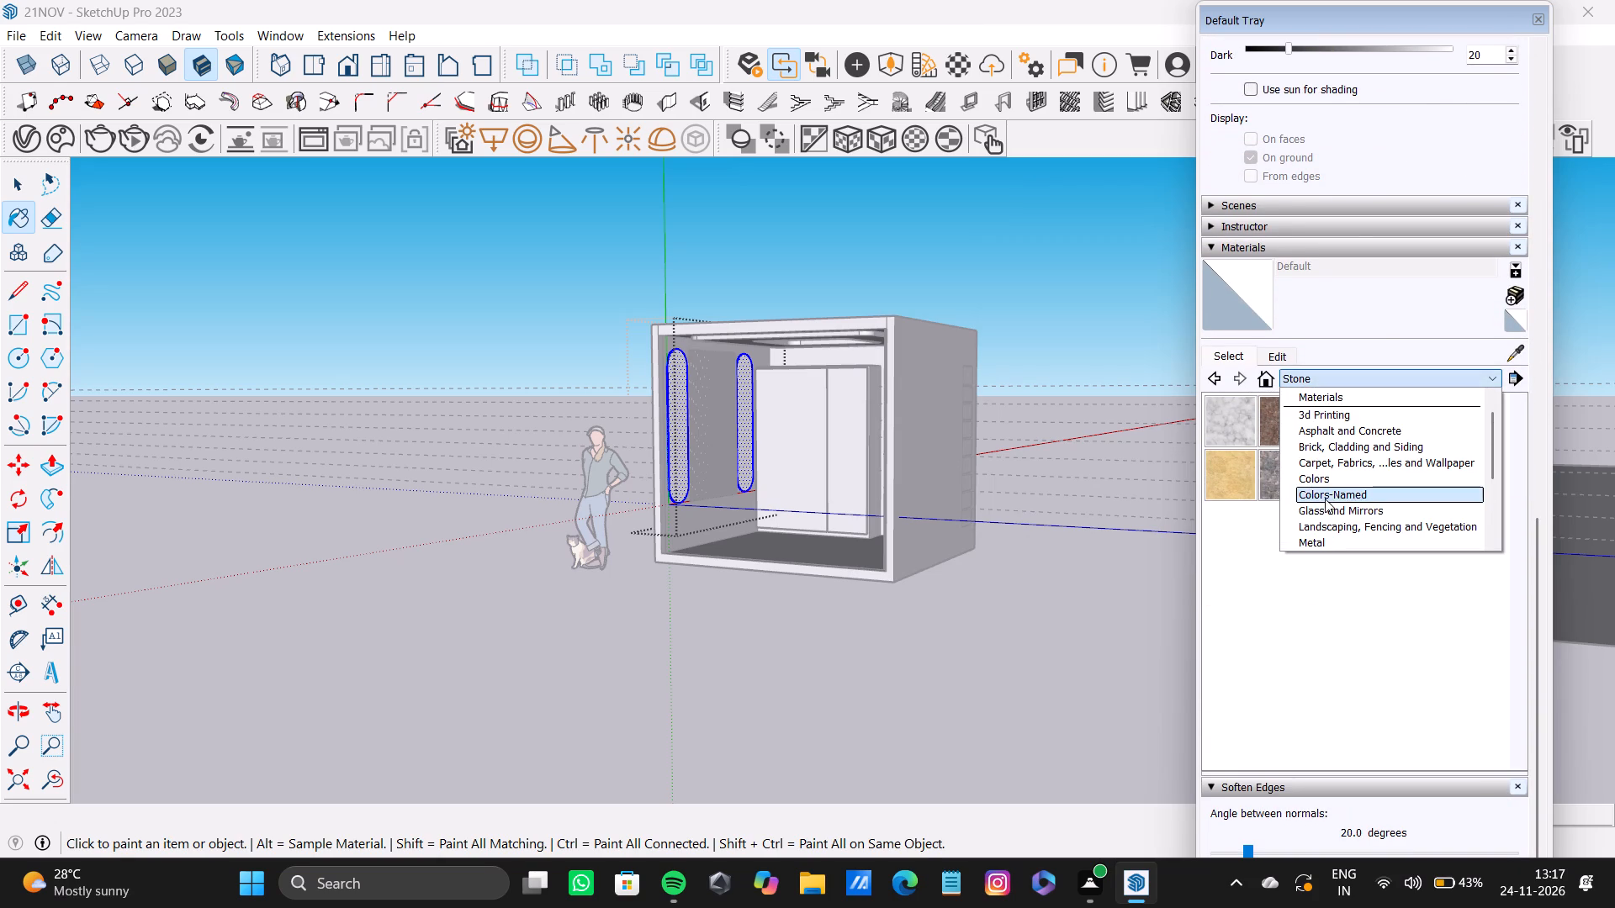
{"action": "left_click", "coordinate": [1326, 495]}
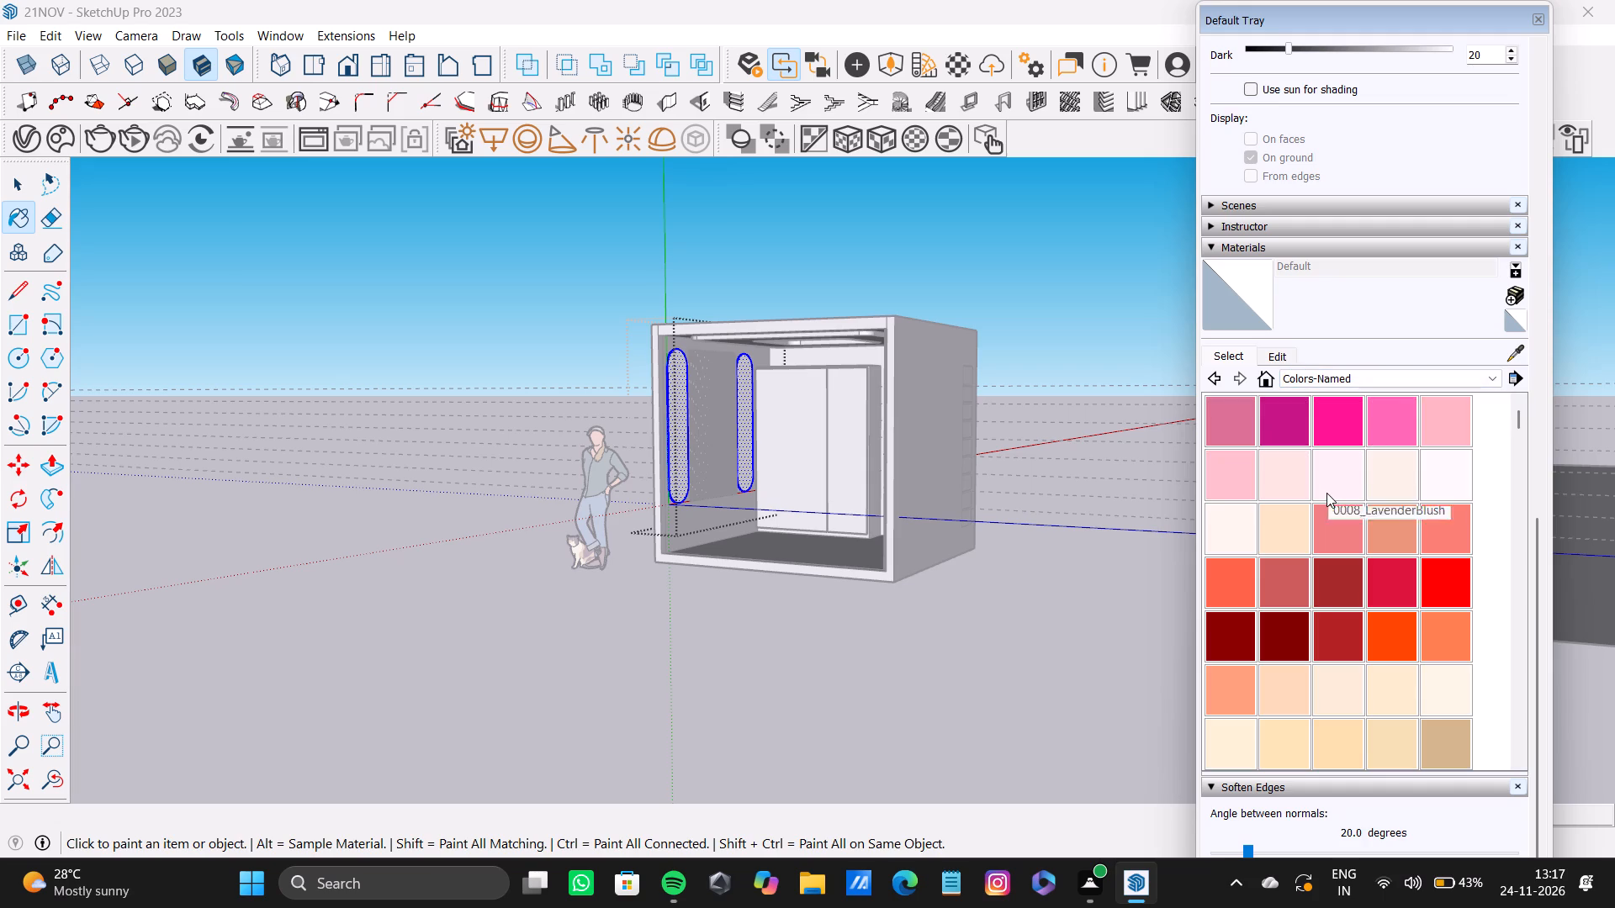
Paint the selected faces of both rounded wall shapes with 0007_MistyRose.
{"action": "scroll", "coordinate": [1326, 493], "scroll_direction": "down", "scroll_amount": 1}
{"action": "left_click", "coordinate": [1282, 479]}
{"action": "scroll", "coordinate": [695, 412], "scroll_direction": "up", "scroll_amount": 4}
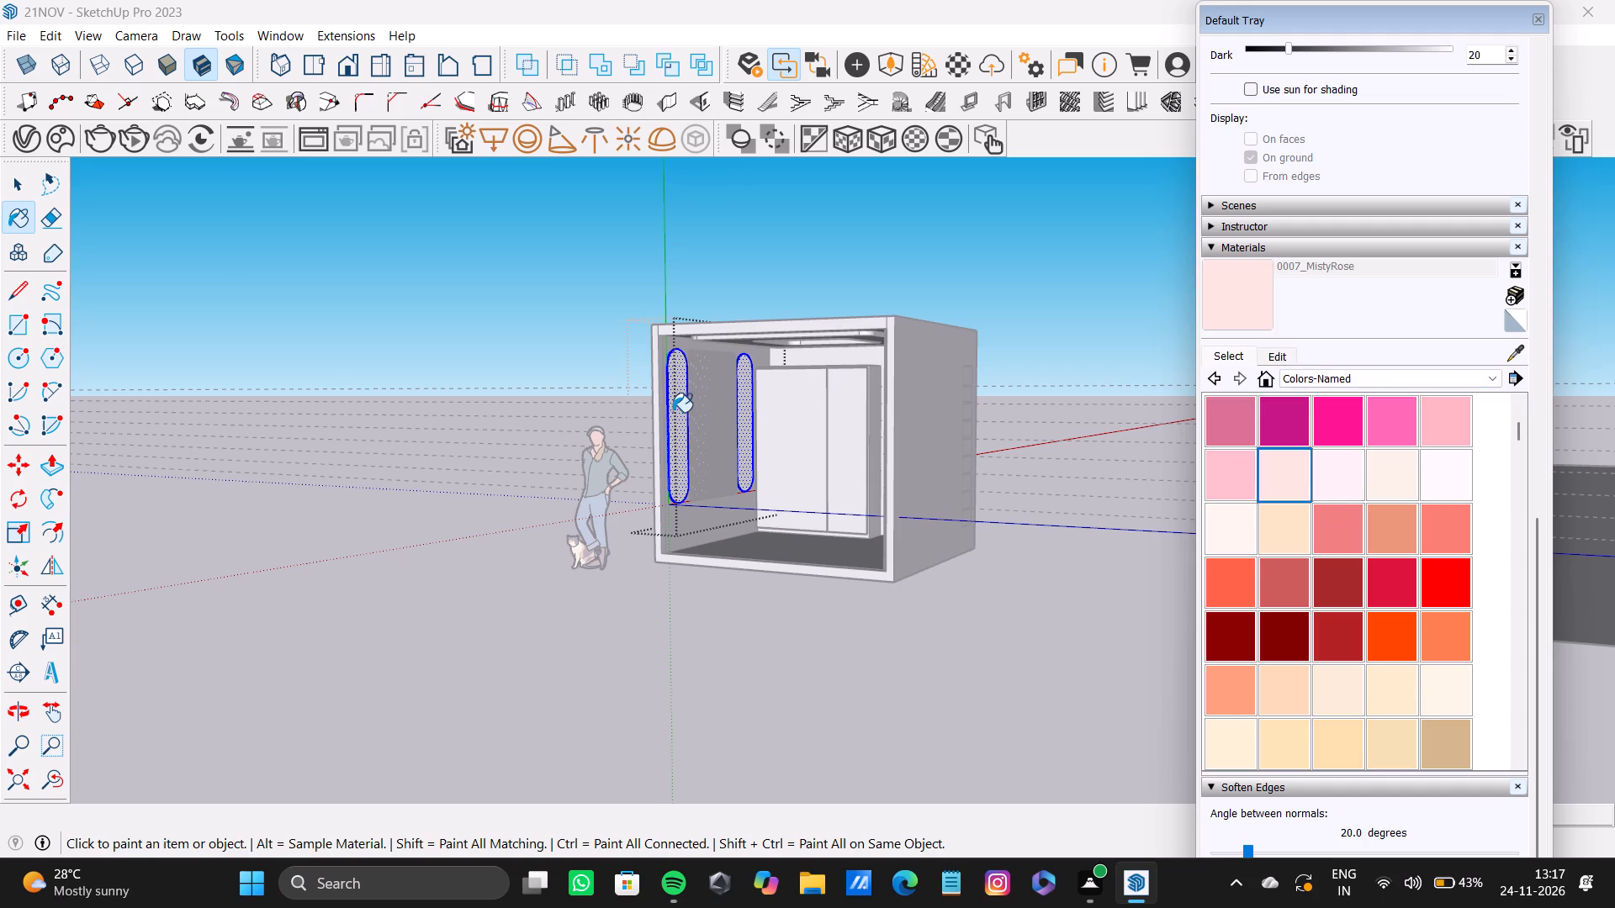
{"action": "scroll", "coordinate": [672, 412], "scroll_direction": "up", "scroll_amount": 19}
{"action": "left_click", "coordinate": [701, 402]}
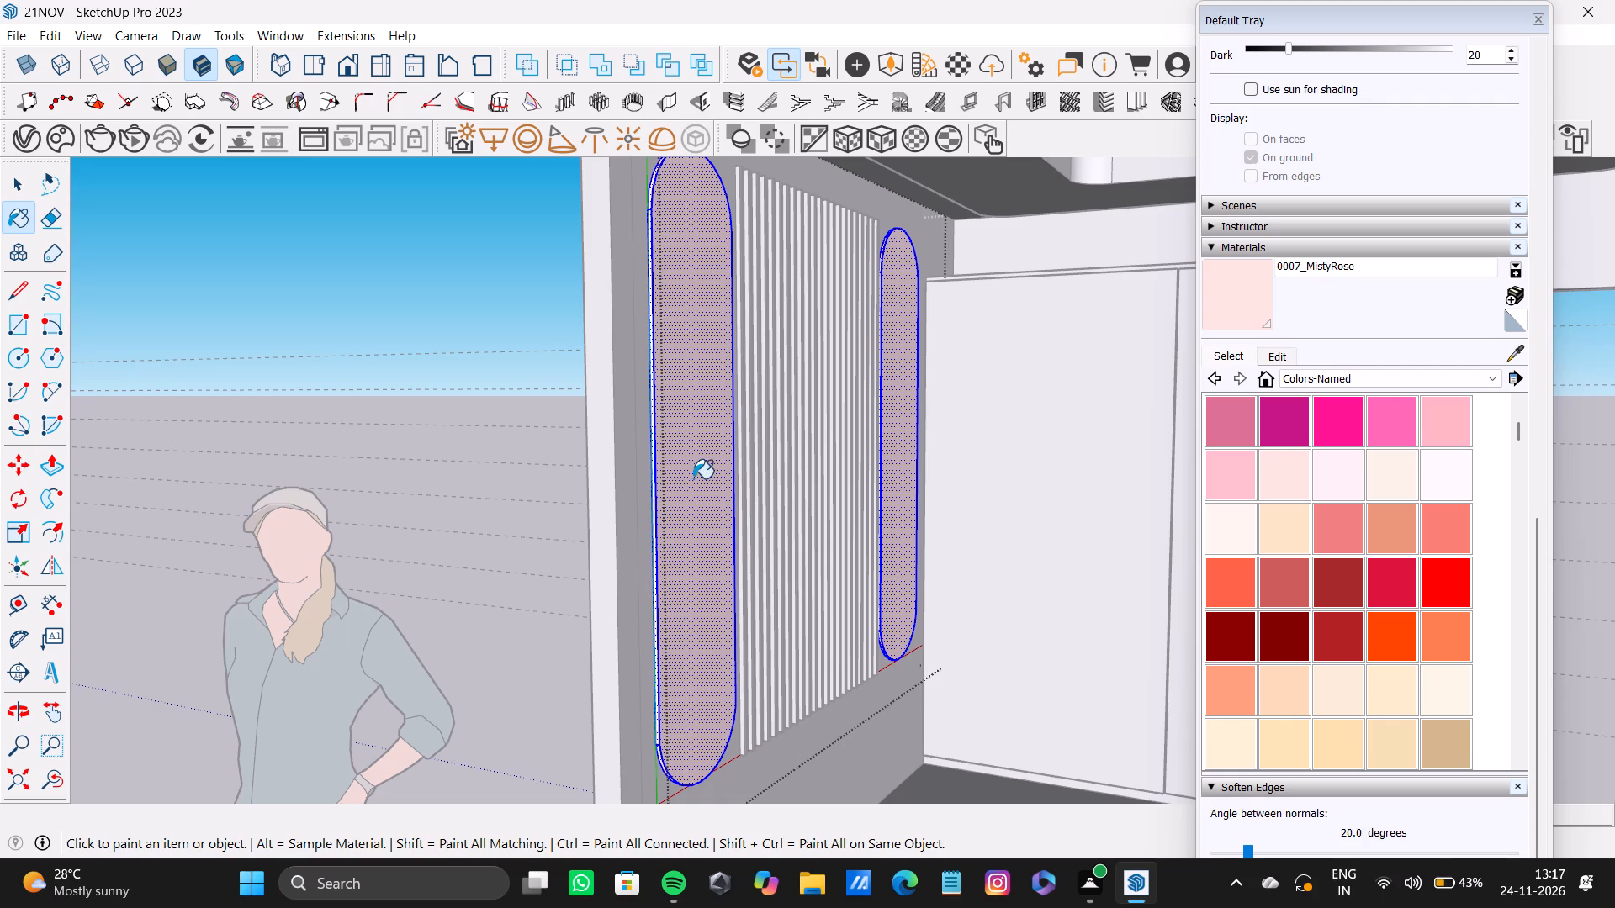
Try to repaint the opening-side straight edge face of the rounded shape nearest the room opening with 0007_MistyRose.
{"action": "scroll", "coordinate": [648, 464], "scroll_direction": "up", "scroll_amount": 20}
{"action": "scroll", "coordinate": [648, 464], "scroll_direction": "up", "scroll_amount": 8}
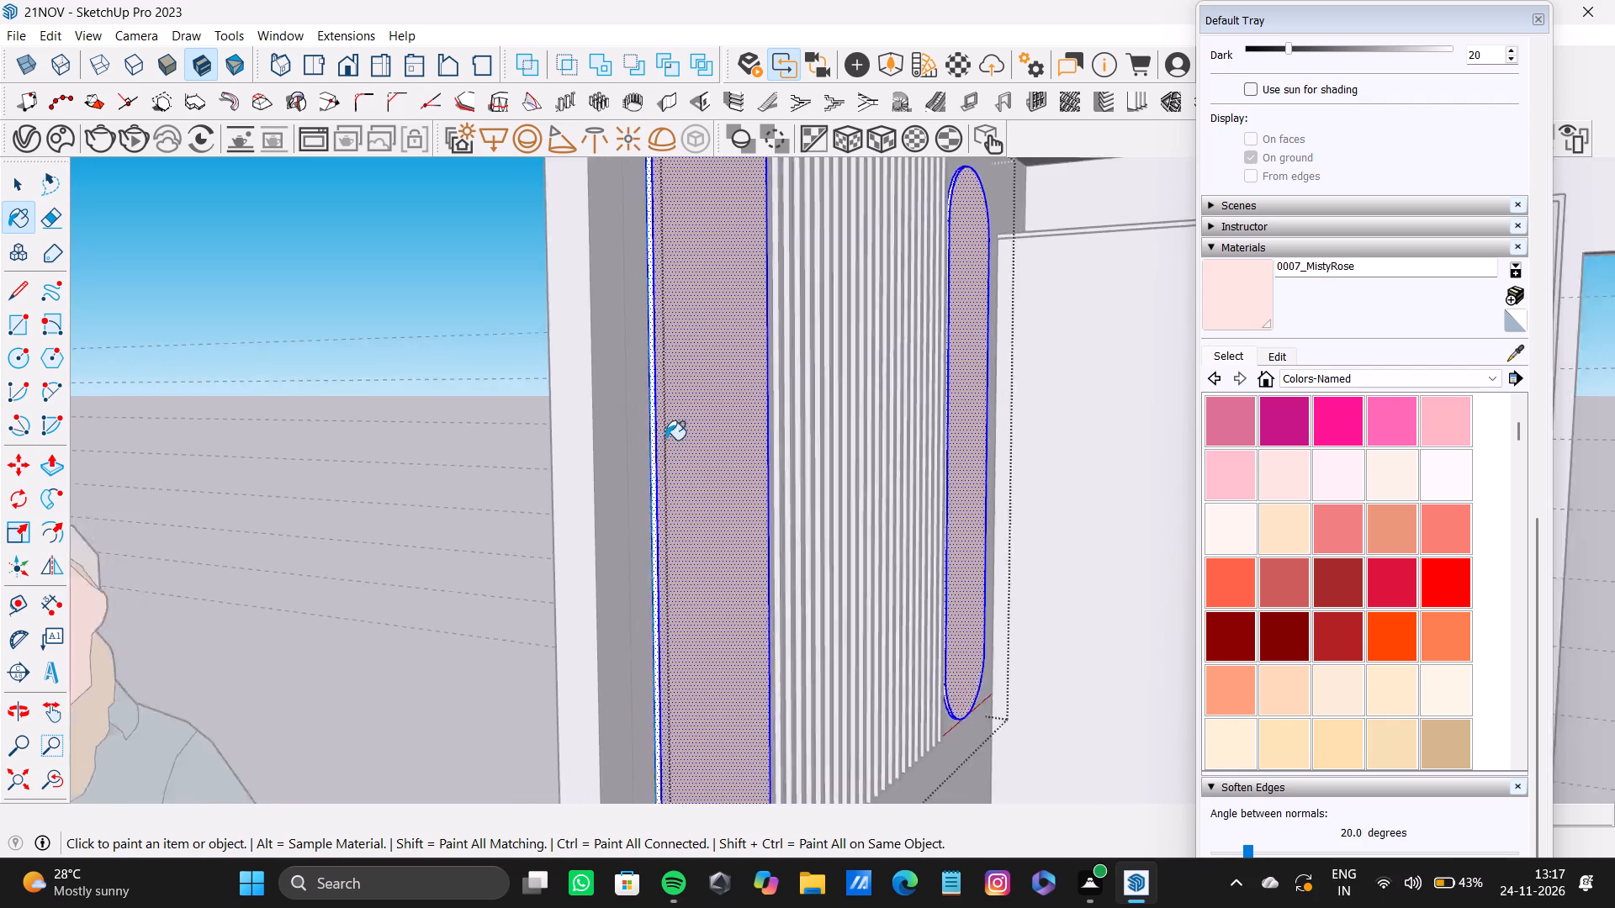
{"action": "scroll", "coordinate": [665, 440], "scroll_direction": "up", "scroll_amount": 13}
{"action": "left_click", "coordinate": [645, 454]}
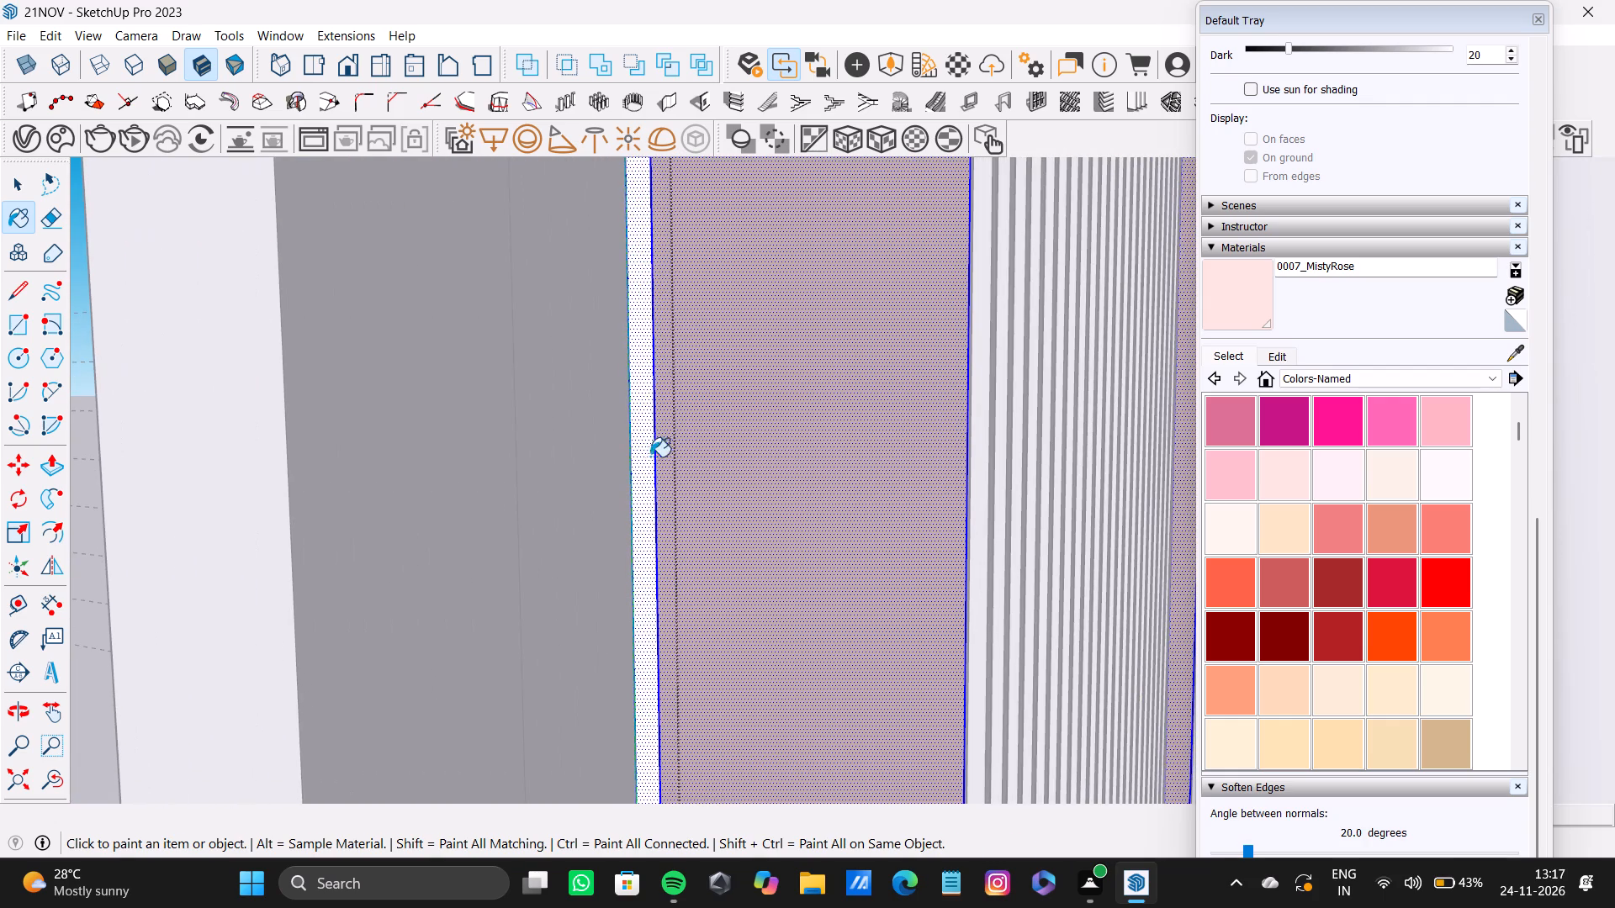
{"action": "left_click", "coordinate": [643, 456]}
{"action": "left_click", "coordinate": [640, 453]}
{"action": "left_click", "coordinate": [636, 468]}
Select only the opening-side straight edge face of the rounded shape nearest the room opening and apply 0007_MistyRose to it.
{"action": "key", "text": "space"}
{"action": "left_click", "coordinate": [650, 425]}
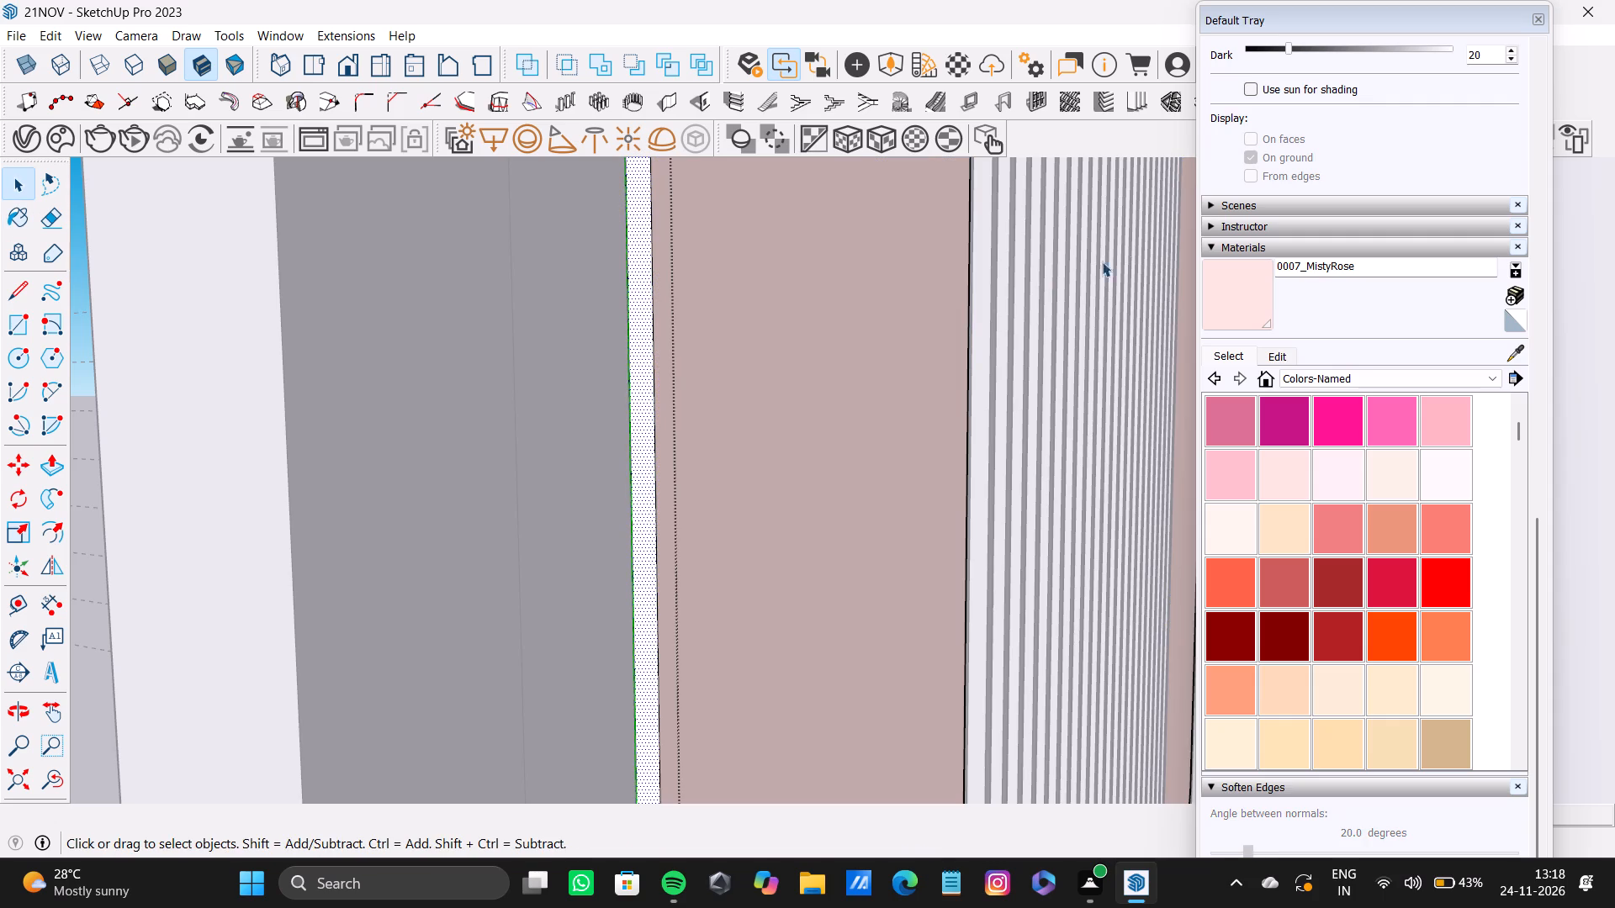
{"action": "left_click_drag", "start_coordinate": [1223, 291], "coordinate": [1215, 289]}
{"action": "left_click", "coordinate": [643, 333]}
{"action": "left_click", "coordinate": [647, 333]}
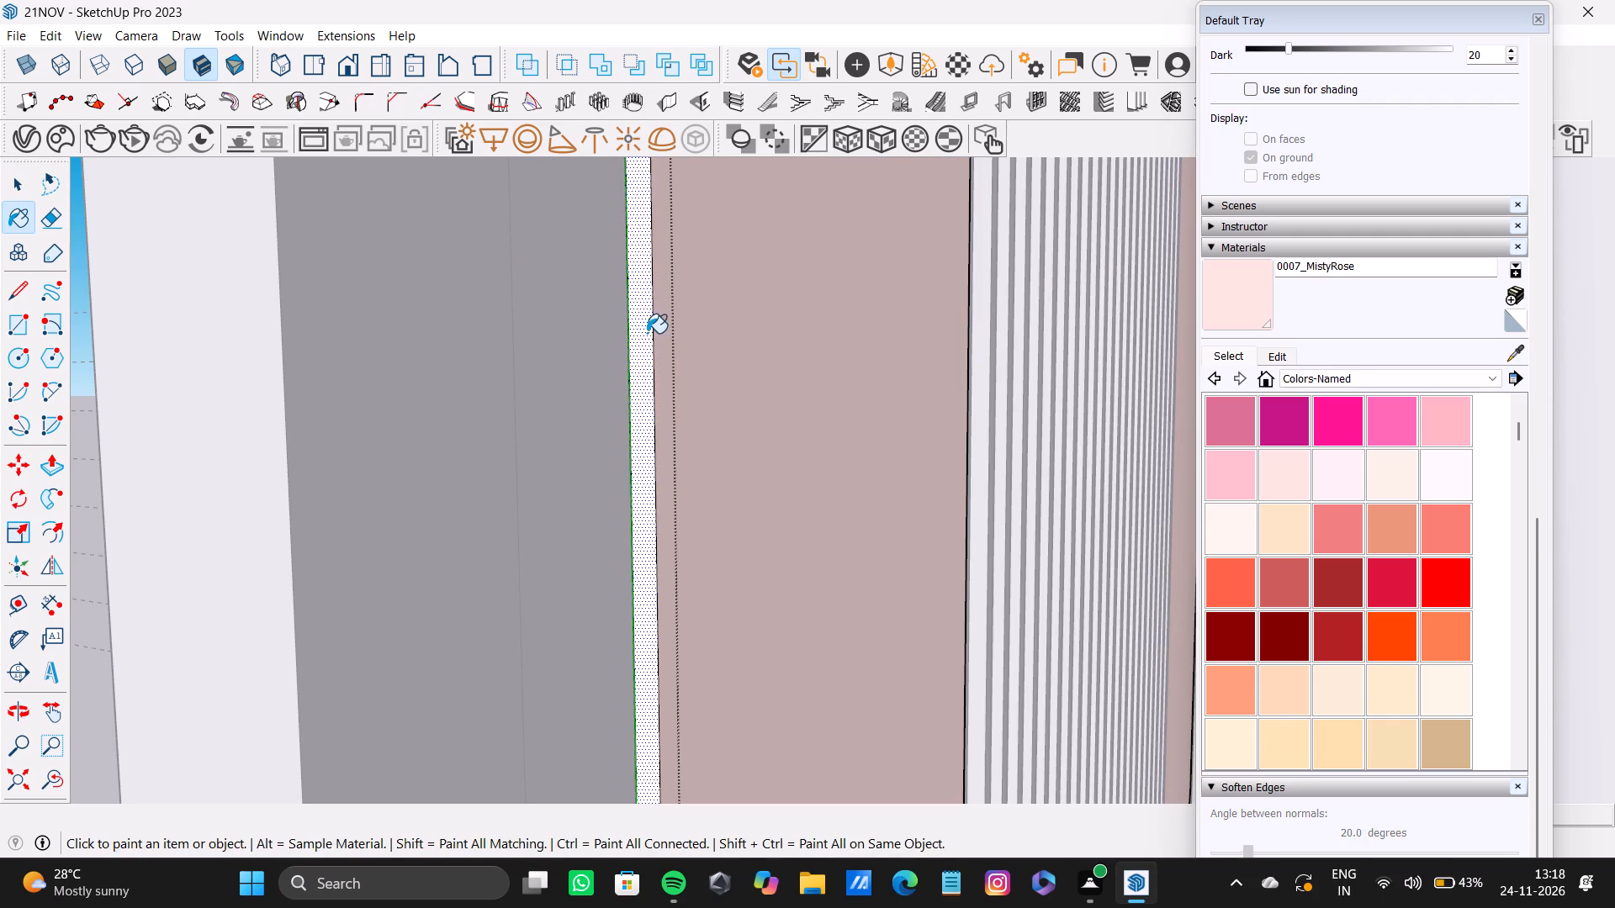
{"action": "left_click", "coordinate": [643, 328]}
Exit editing of the group that contains the rounded shapes.
{"action": "scroll", "coordinate": [651, 335], "scroll_direction": "down", "scroll_amount": 10}
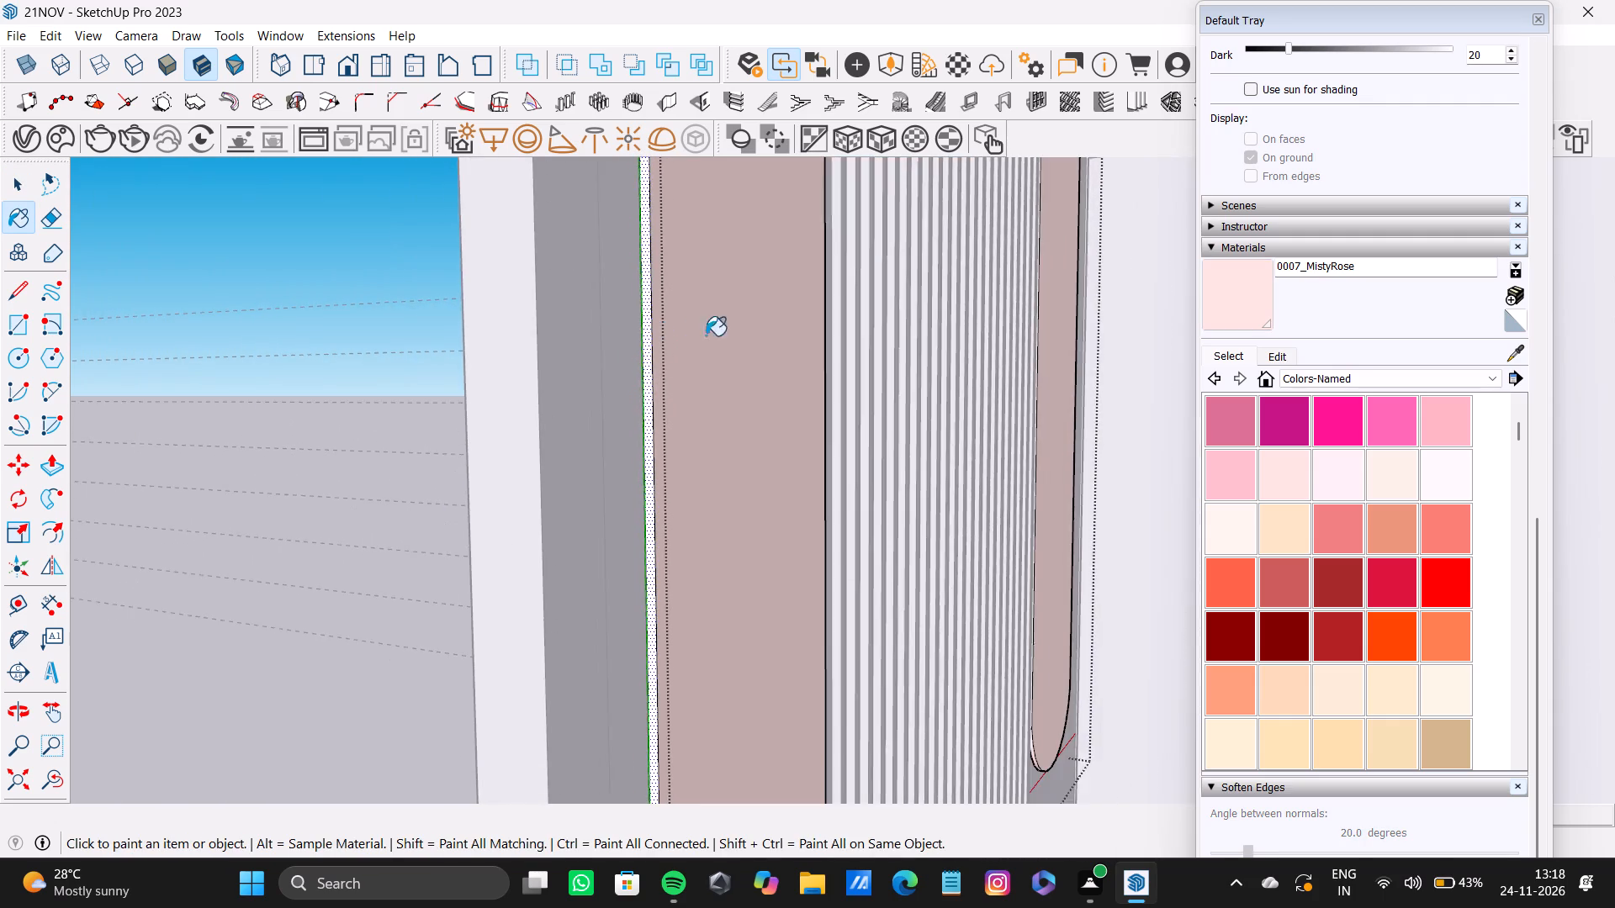
{"action": "middle_click_drag", "start_coordinate": [706, 335], "coordinate": [675, 228]}
{"action": "scroll", "coordinate": [625, 366], "scroll_direction": "up", "scroll_amount": 4}
{"action": "scroll", "coordinate": [634, 377], "scroll_direction": "down", "scroll_amount": 6}
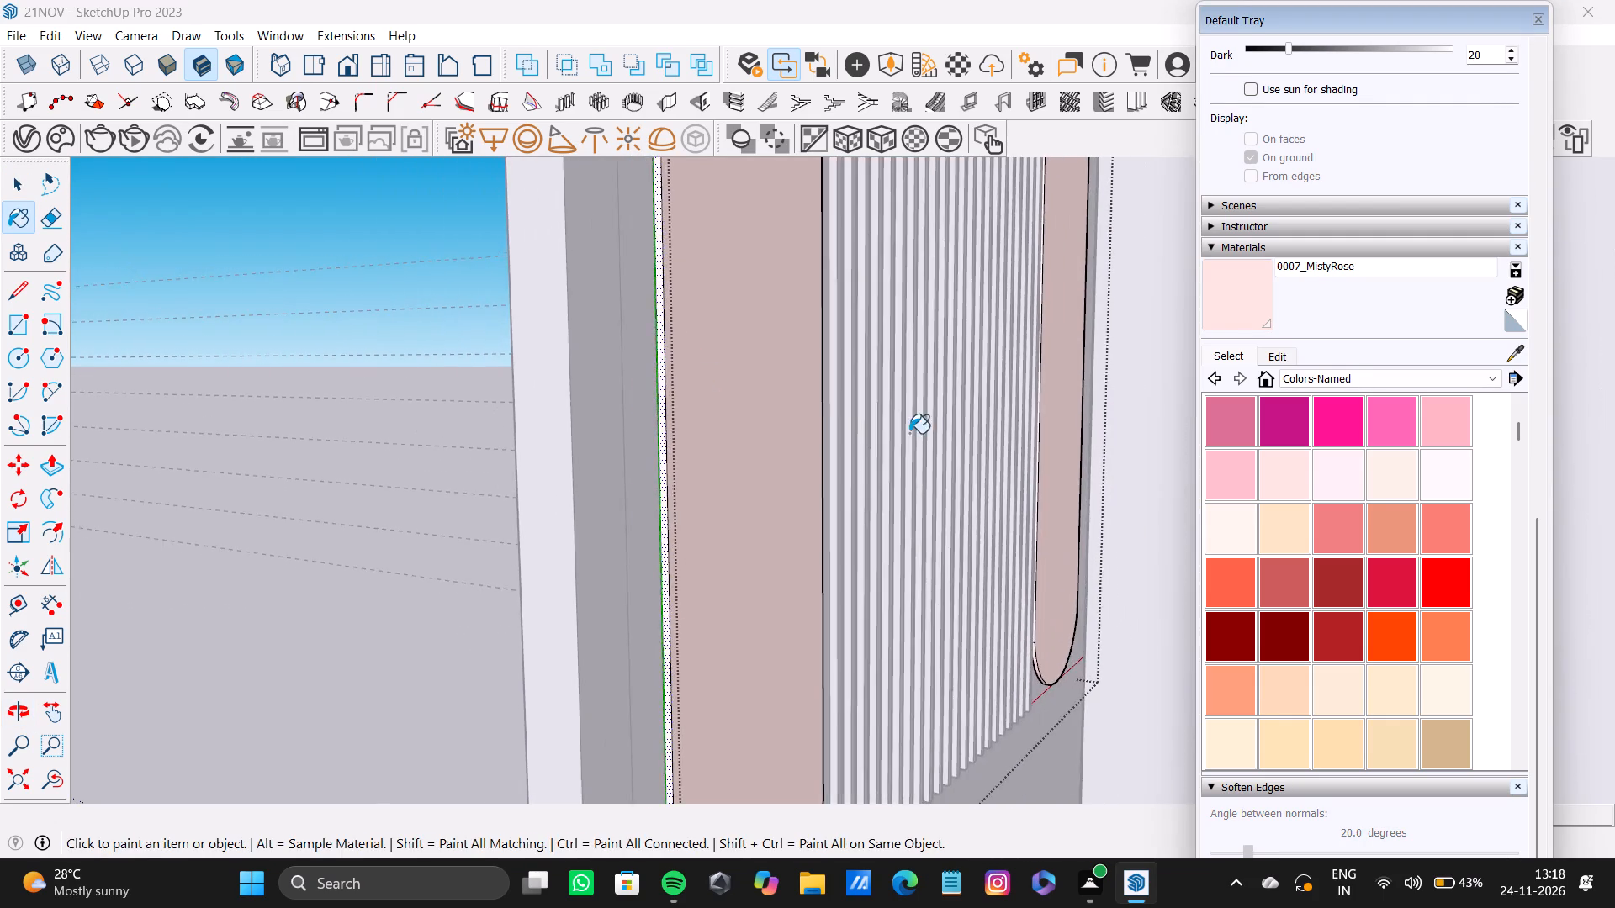
{"action": "middle_click_drag", "start_coordinate": [916, 433], "coordinate": [912, 414]}
{"action": "key", "text": "space"}
{"action": "scroll", "coordinate": [670, 443], "scroll_direction": "up", "scroll_amount": 9}
{"action": "left_click", "coordinate": [172, 348]}
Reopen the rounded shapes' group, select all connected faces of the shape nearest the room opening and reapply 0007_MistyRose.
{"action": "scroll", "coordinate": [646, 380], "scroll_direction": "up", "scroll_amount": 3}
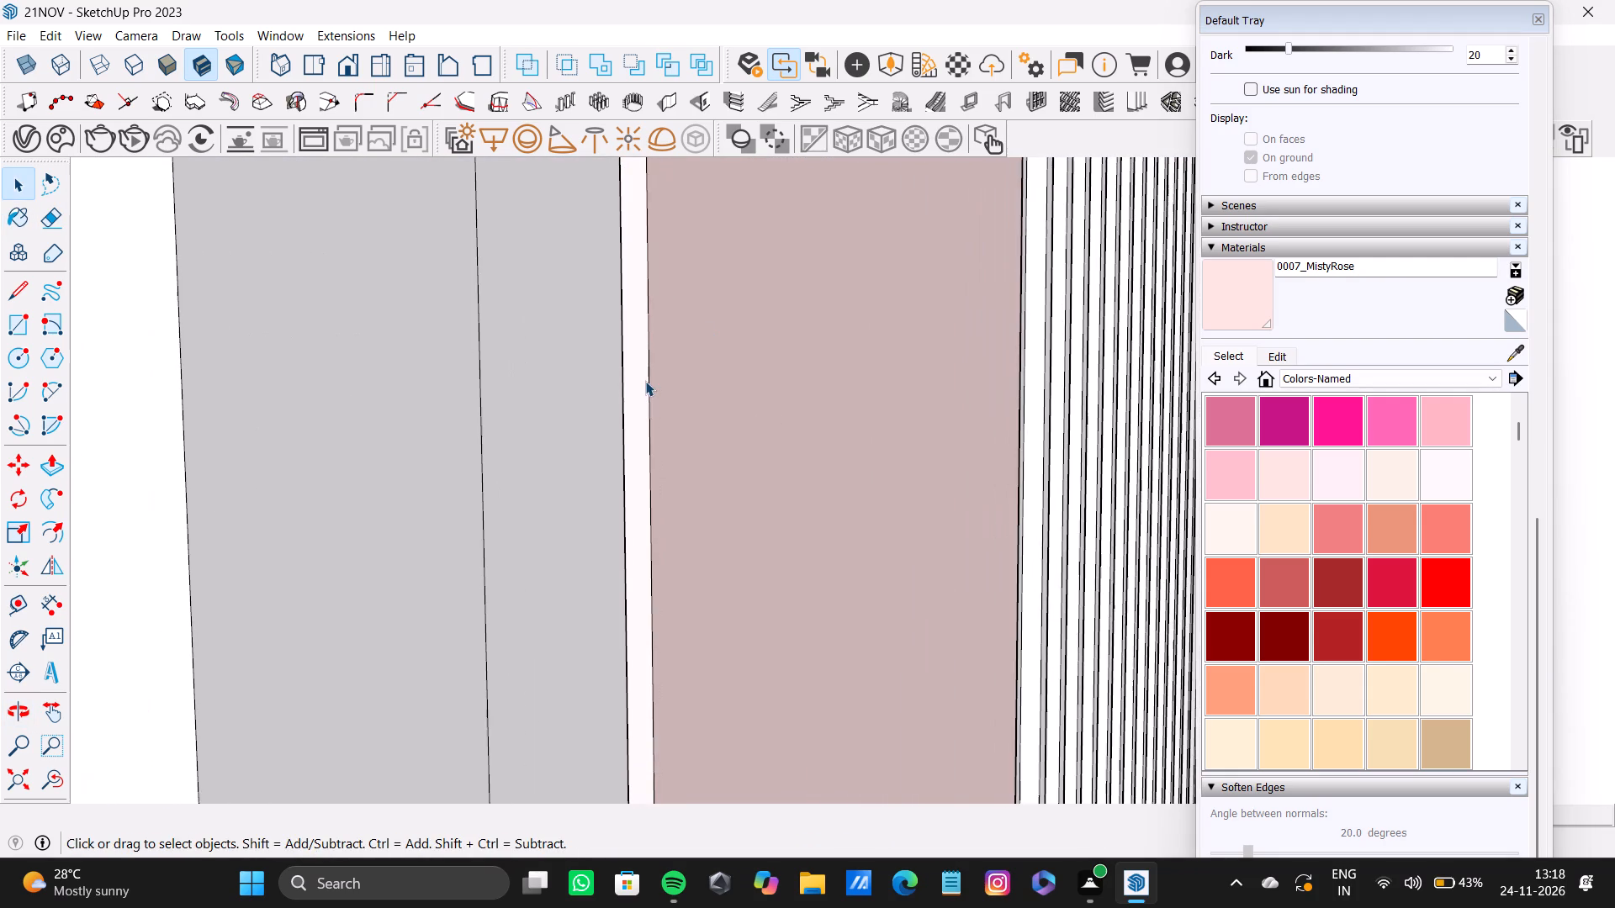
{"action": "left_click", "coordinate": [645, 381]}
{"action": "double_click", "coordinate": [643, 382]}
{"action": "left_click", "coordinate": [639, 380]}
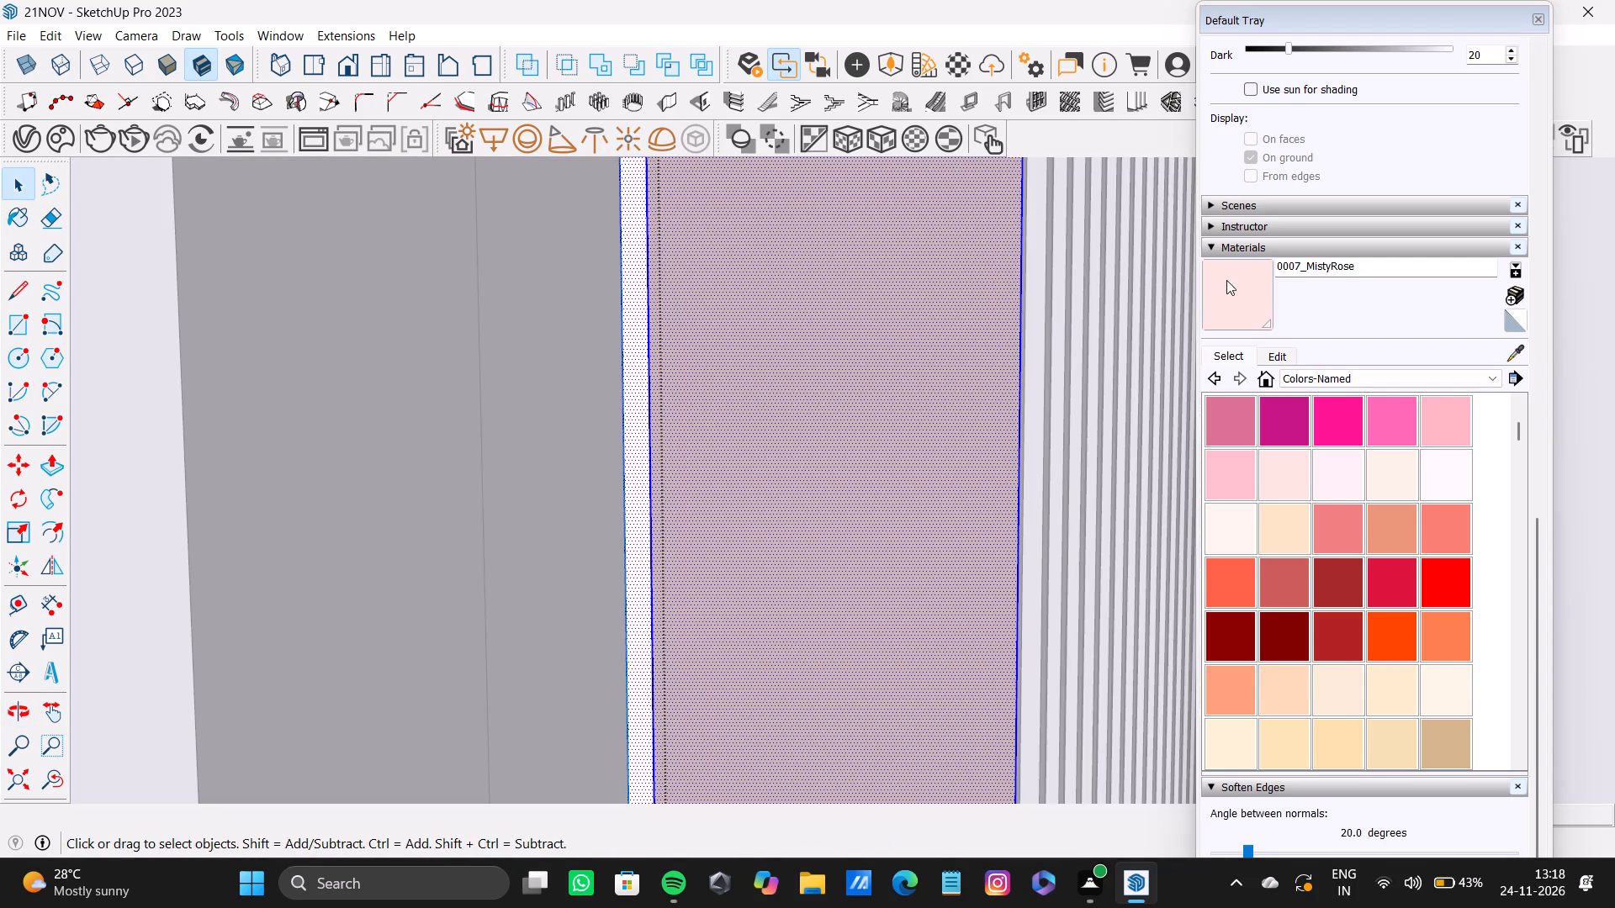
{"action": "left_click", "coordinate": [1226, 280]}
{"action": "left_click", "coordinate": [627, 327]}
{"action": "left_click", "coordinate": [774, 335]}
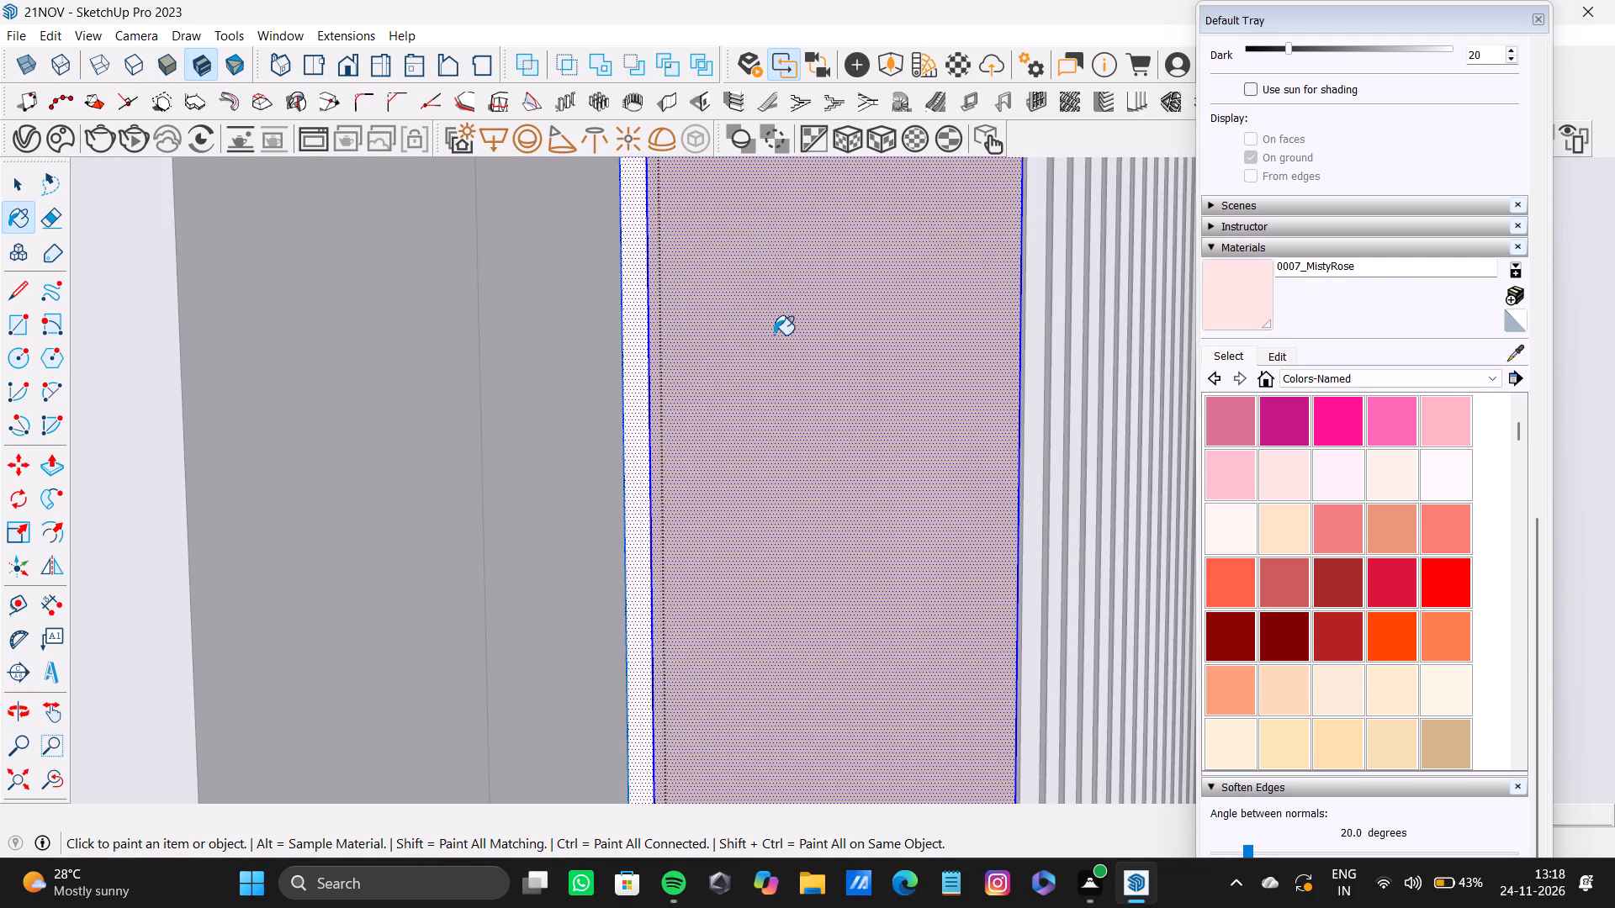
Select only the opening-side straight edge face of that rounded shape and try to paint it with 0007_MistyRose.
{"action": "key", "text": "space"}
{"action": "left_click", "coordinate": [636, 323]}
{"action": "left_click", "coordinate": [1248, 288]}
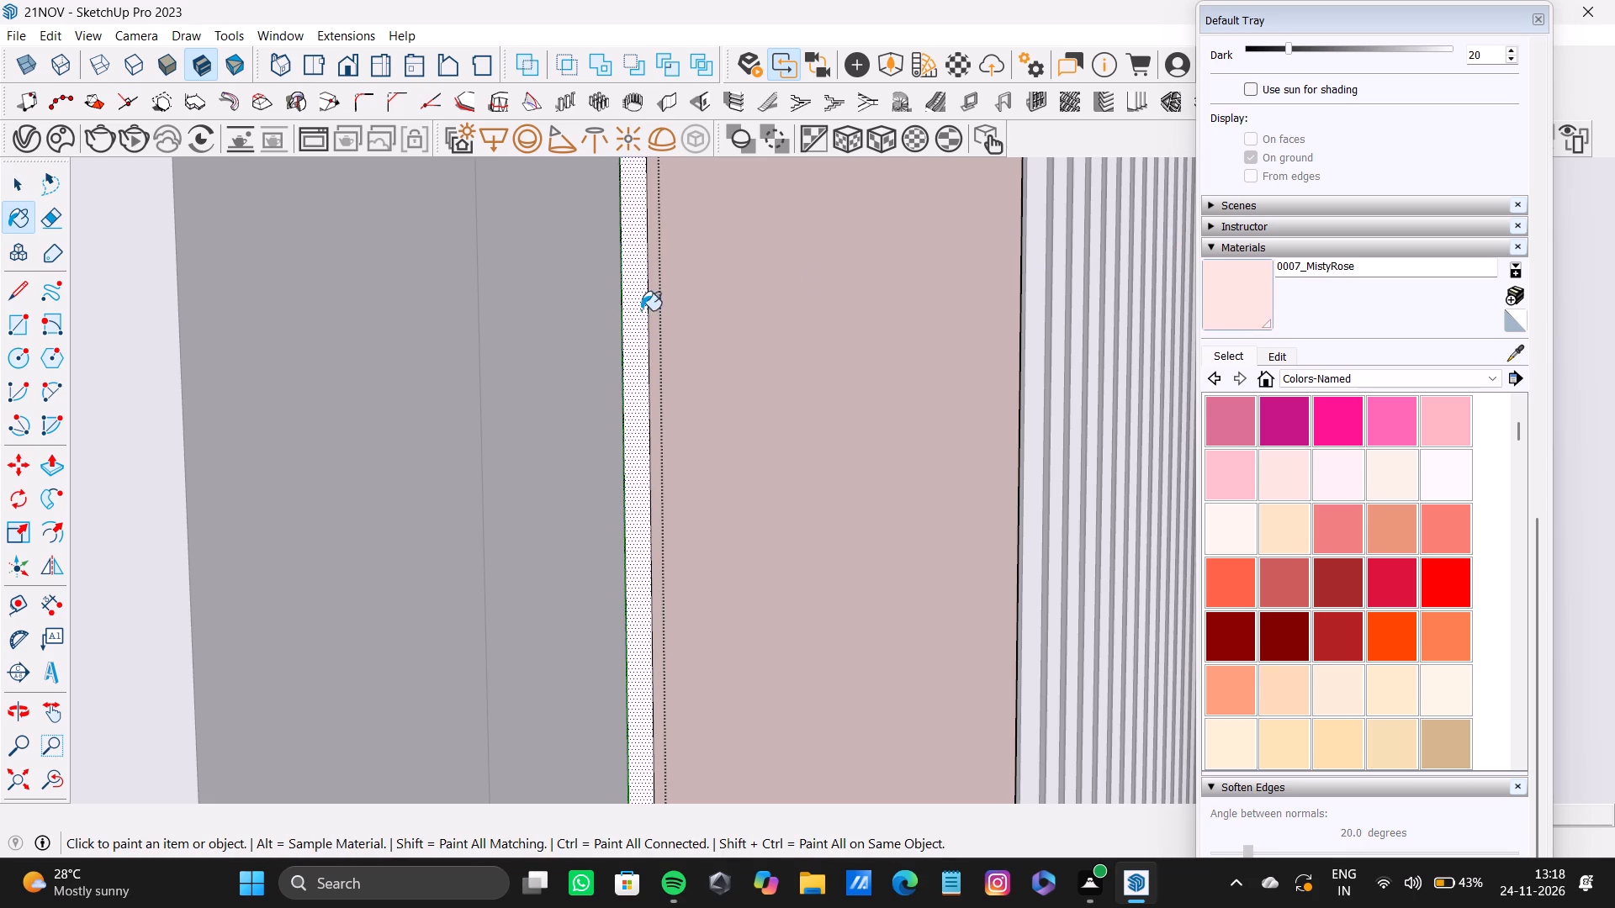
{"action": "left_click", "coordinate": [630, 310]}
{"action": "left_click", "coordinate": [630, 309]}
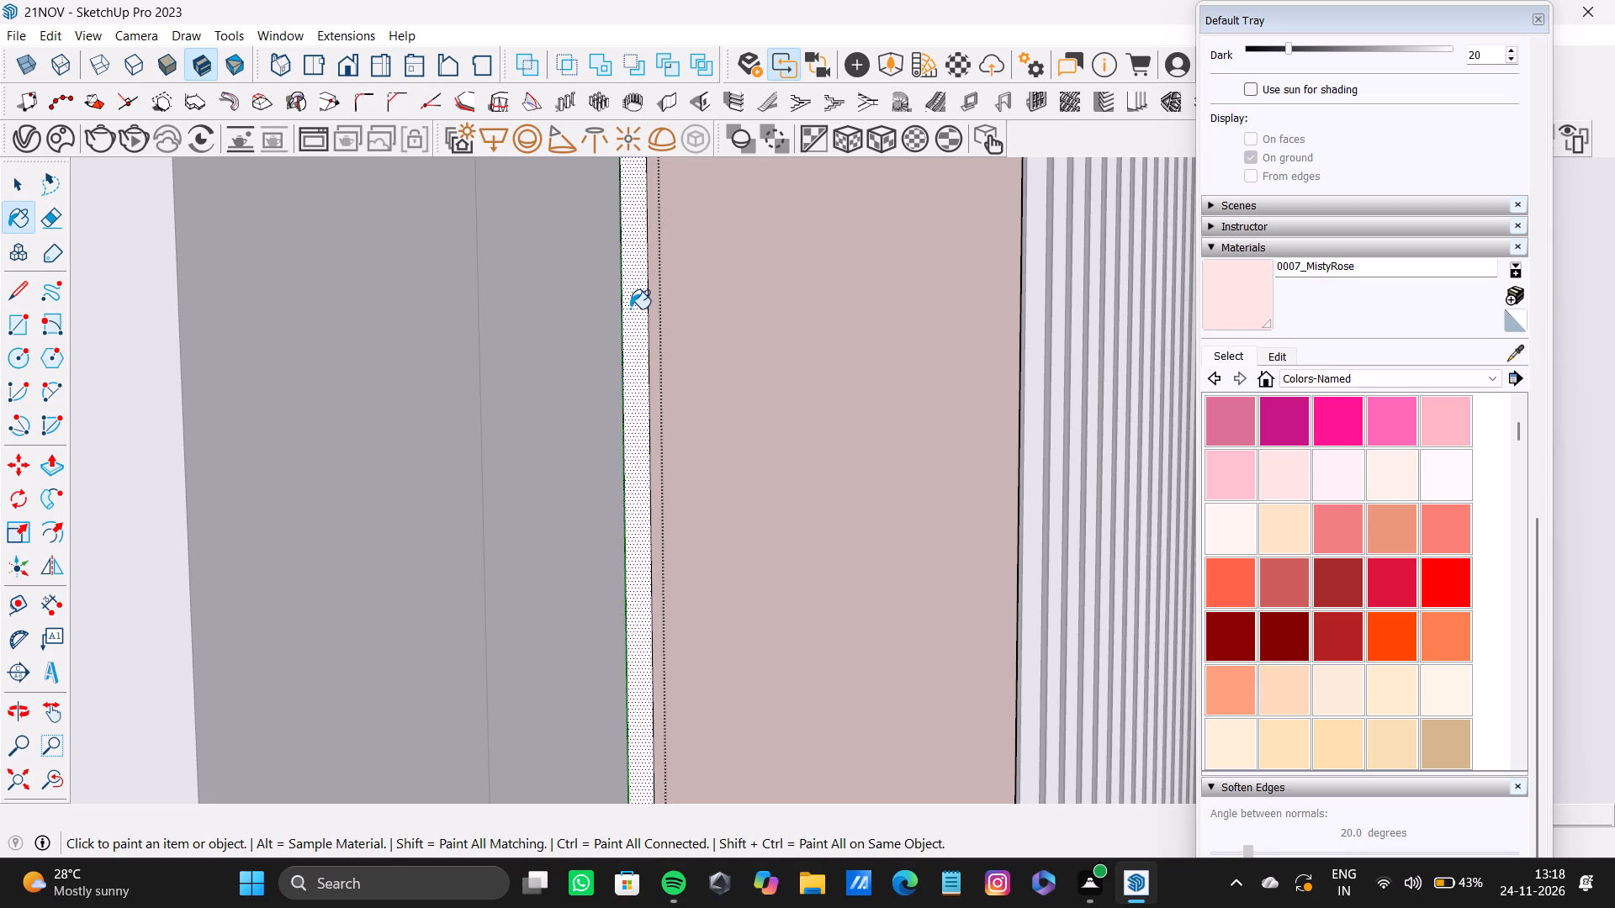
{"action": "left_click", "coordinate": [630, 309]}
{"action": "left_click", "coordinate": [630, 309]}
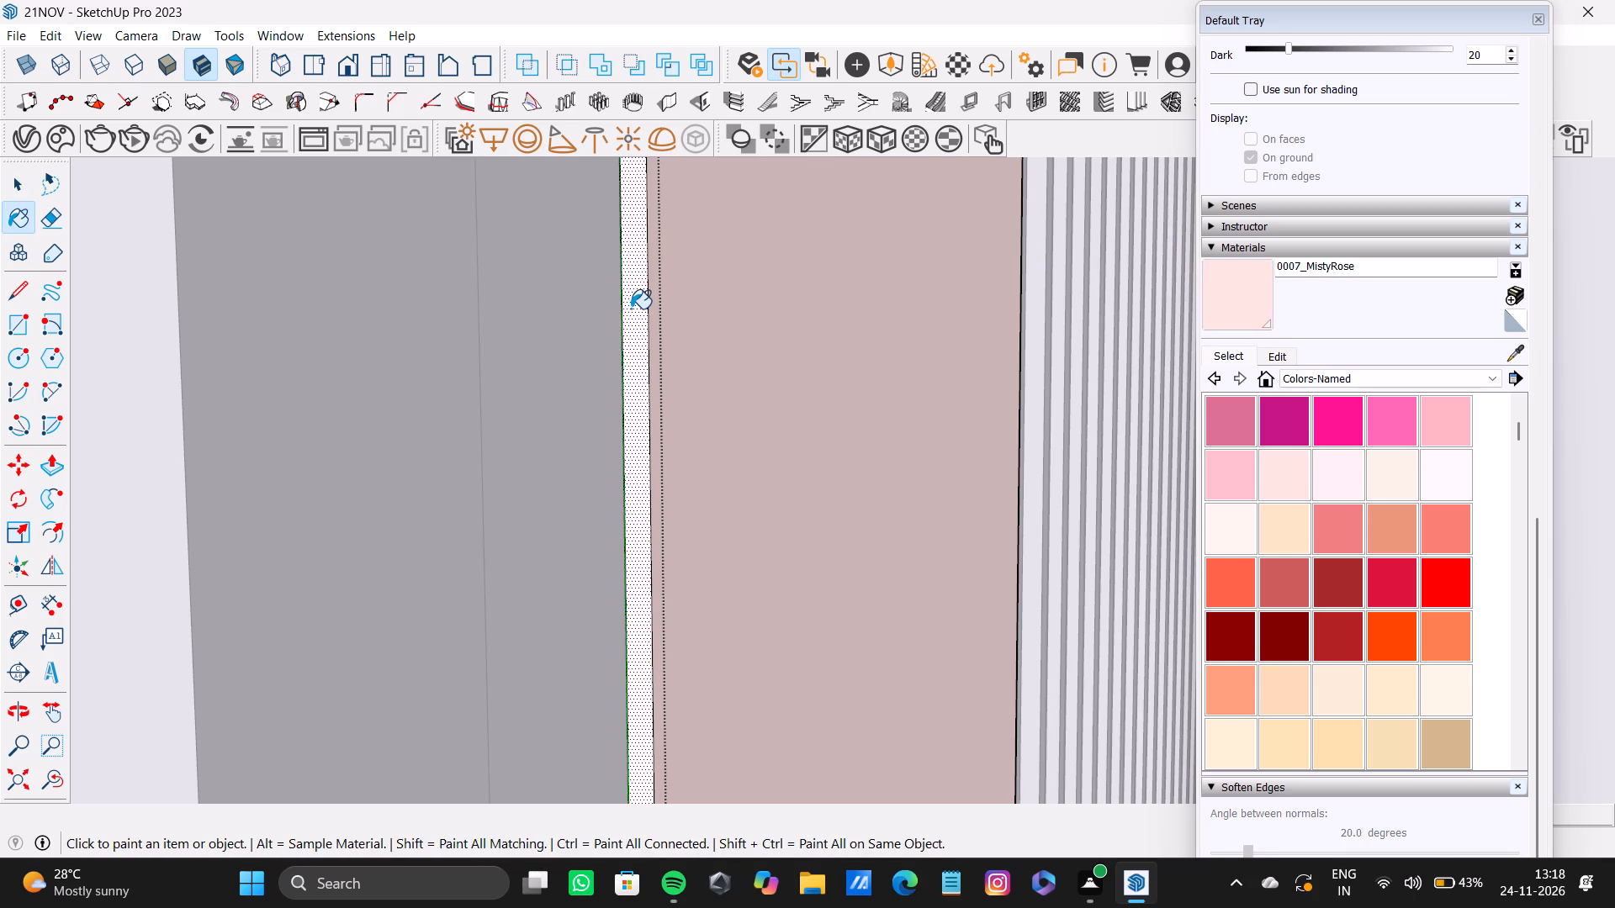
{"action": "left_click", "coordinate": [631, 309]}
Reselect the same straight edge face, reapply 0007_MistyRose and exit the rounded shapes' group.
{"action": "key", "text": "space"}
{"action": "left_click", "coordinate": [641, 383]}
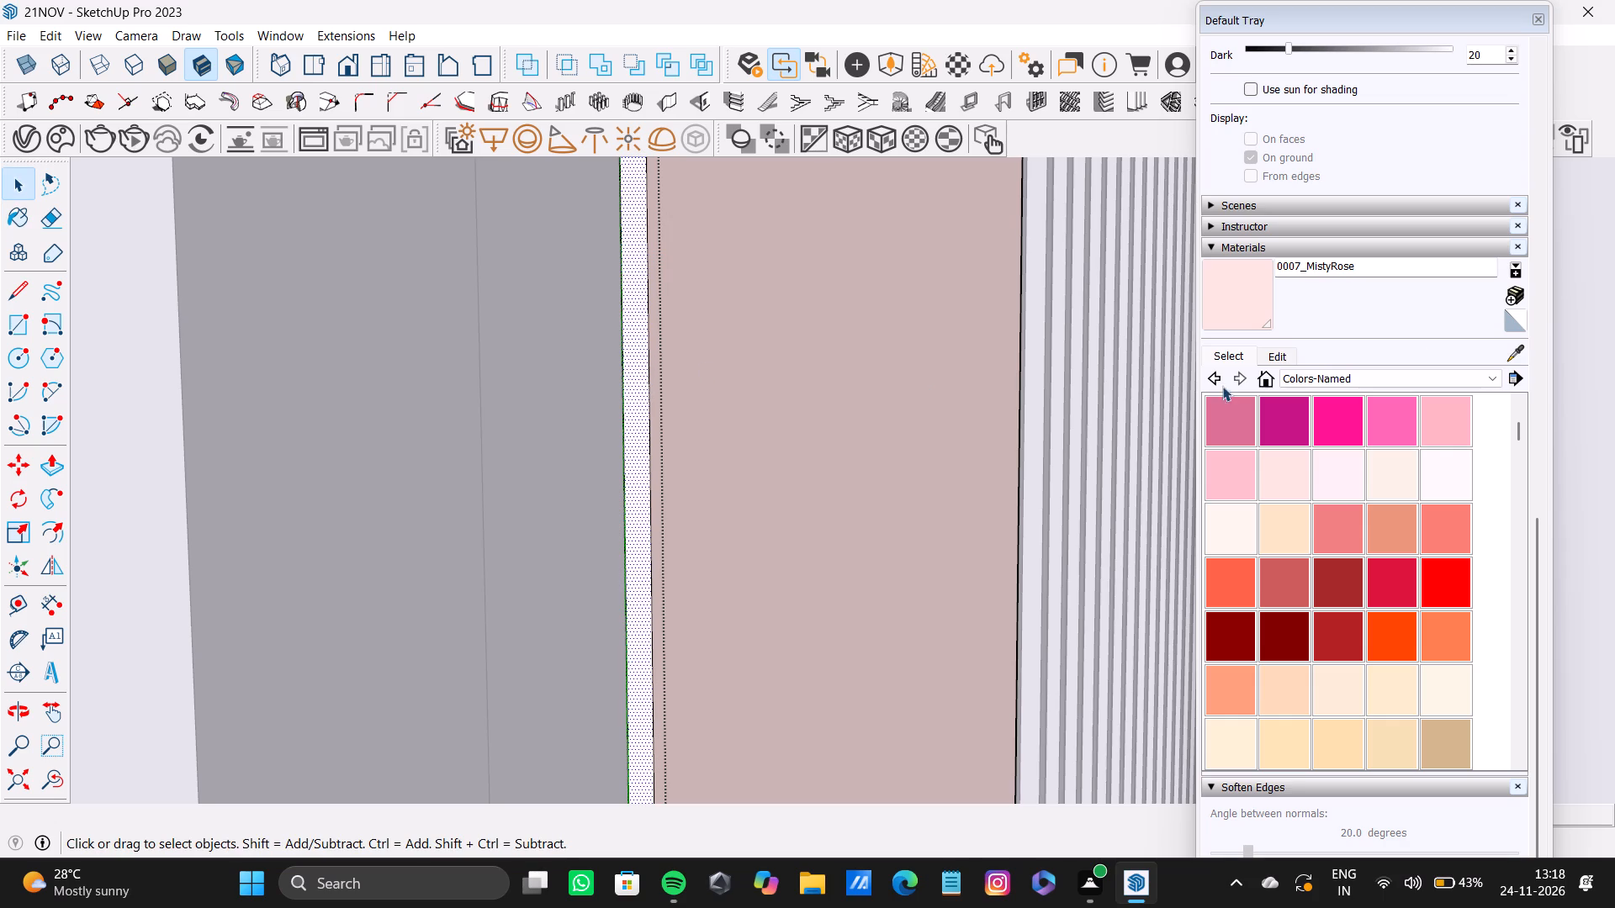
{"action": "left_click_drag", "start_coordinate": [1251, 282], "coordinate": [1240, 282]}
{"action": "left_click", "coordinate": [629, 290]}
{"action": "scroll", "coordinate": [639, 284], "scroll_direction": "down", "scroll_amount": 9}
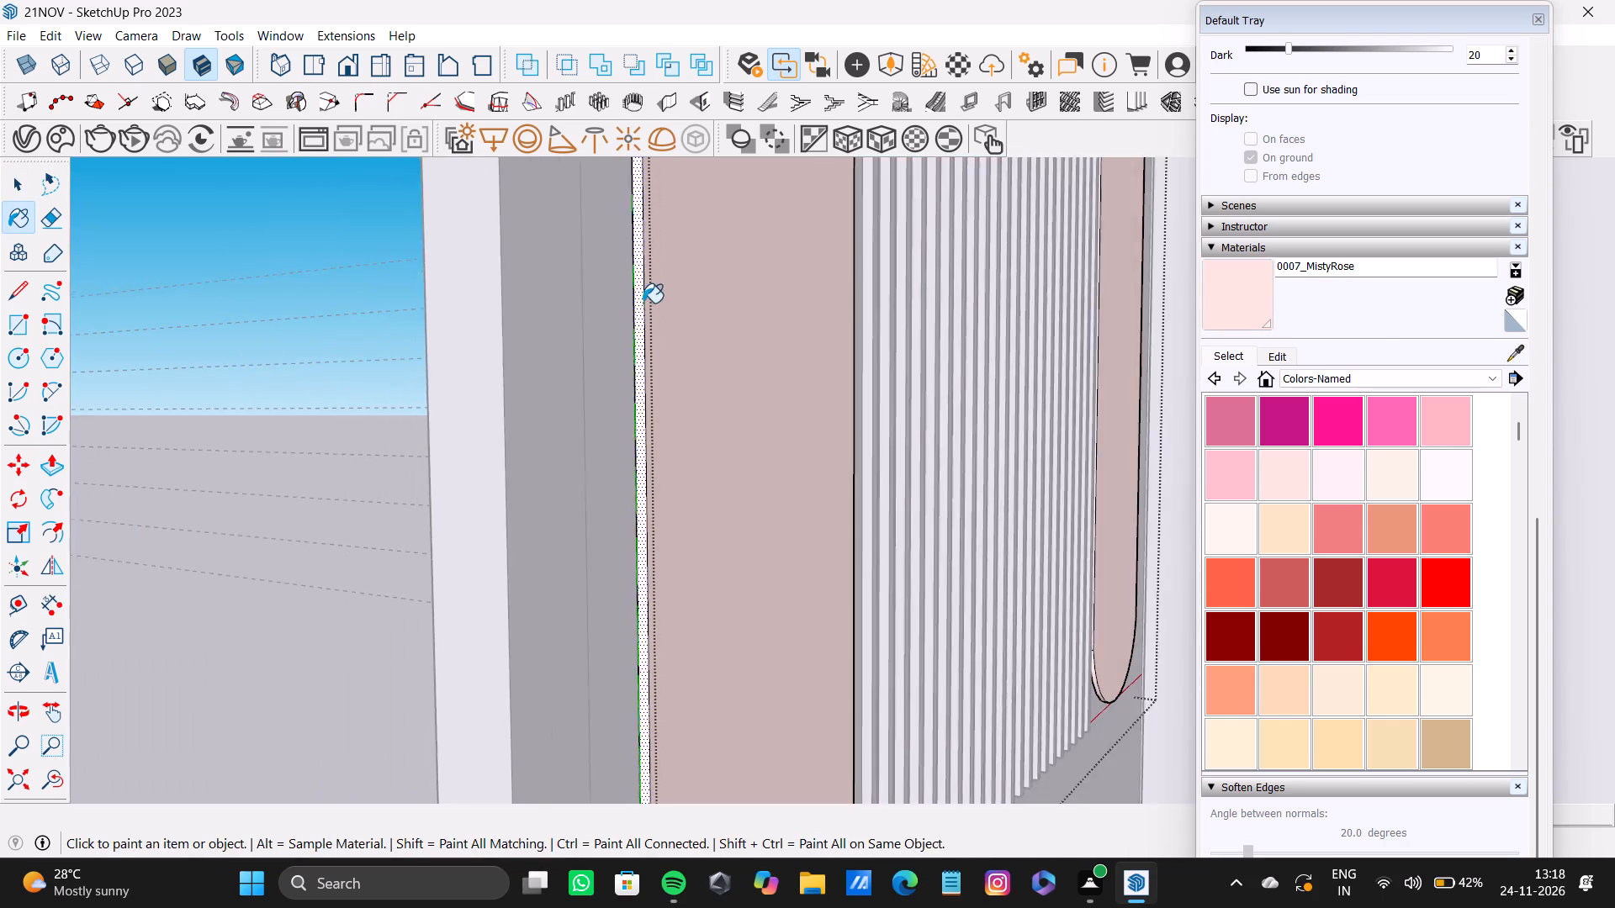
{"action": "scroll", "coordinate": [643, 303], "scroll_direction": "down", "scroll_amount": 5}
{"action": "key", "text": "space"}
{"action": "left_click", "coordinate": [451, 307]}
Select the rounded shapes' group as a whole and apply 0007_MistyRose to it.
{"action": "scroll", "coordinate": [643, 362], "scroll_direction": "up", "scroll_amount": 9}
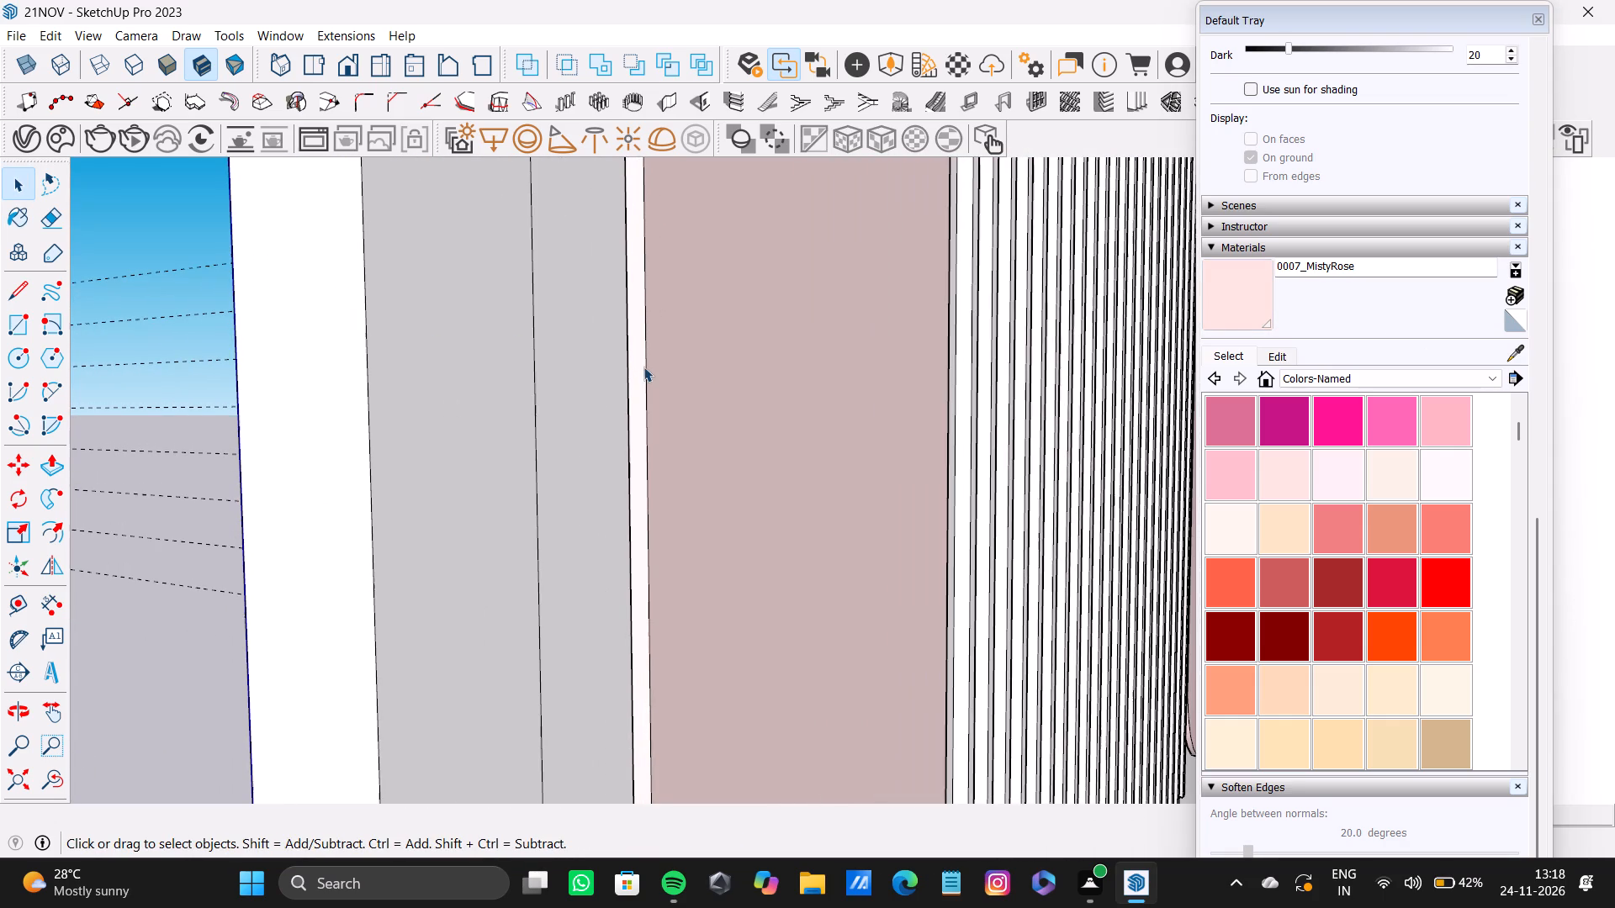
{"action": "left_click", "coordinate": [637, 367]}
{"action": "left_click", "coordinate": [1252, 280]}
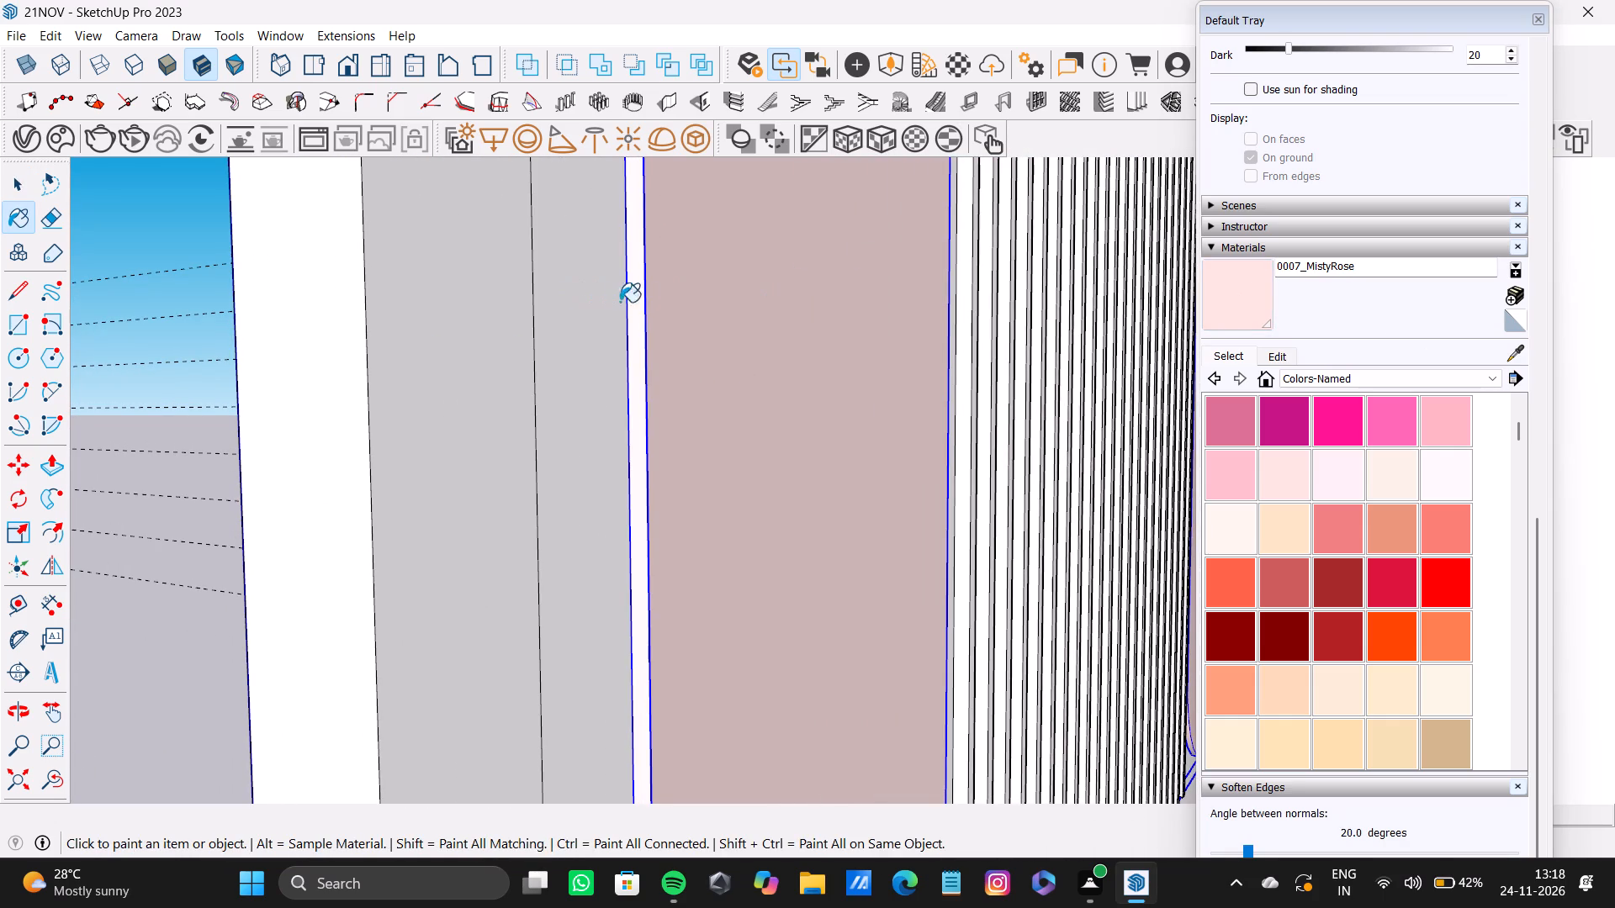
{"action": "left_click", "coordinate": [633, 298]}
{"action": "left_click", "coordinate": [638, 298]}
{"action": "scroll", "coordinate": [638, 301], "scroll_direction": "up", "scroll_amount": 9}
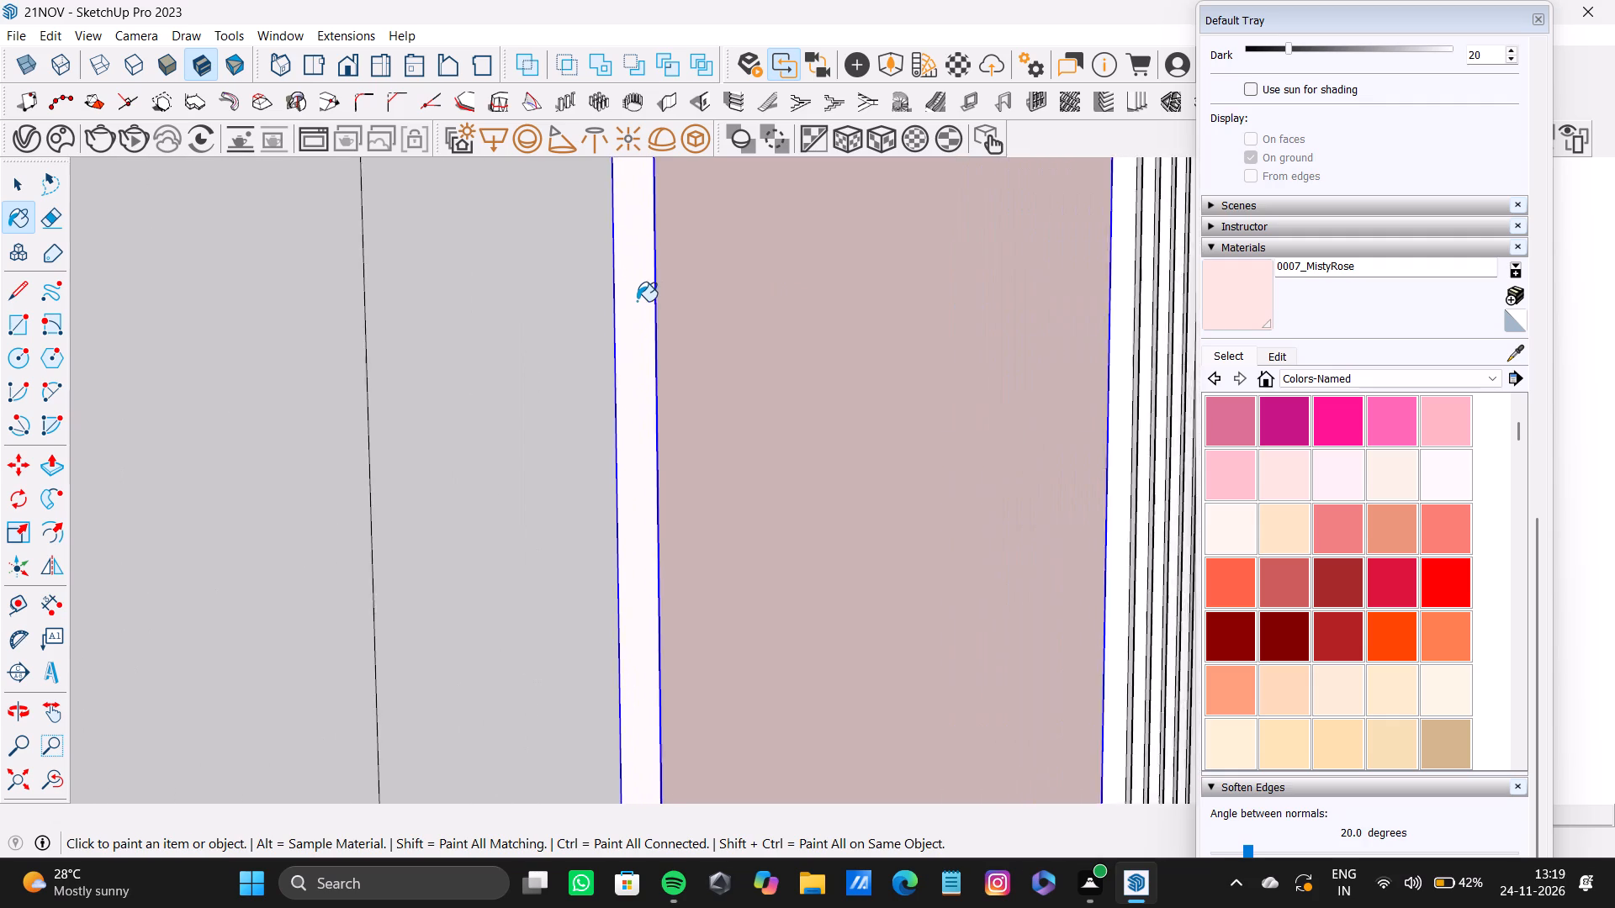
Reopen the rounded shapes' group, paint the narrow straight side face nearest the room opening with 0007_MistyRose, and exit the group.
{"action": "scroll", "coordinate": [637, 301], "scroll_direction": "up", "scroll_amount": 3}
{"action": "left_click", "coordinate": [636, 298]}
{"action": "key", "text": "space"}
{"action": "left_click", "coordinate": [642, 298]}
{"action": "double_click", "coordinate": [642, 298]}
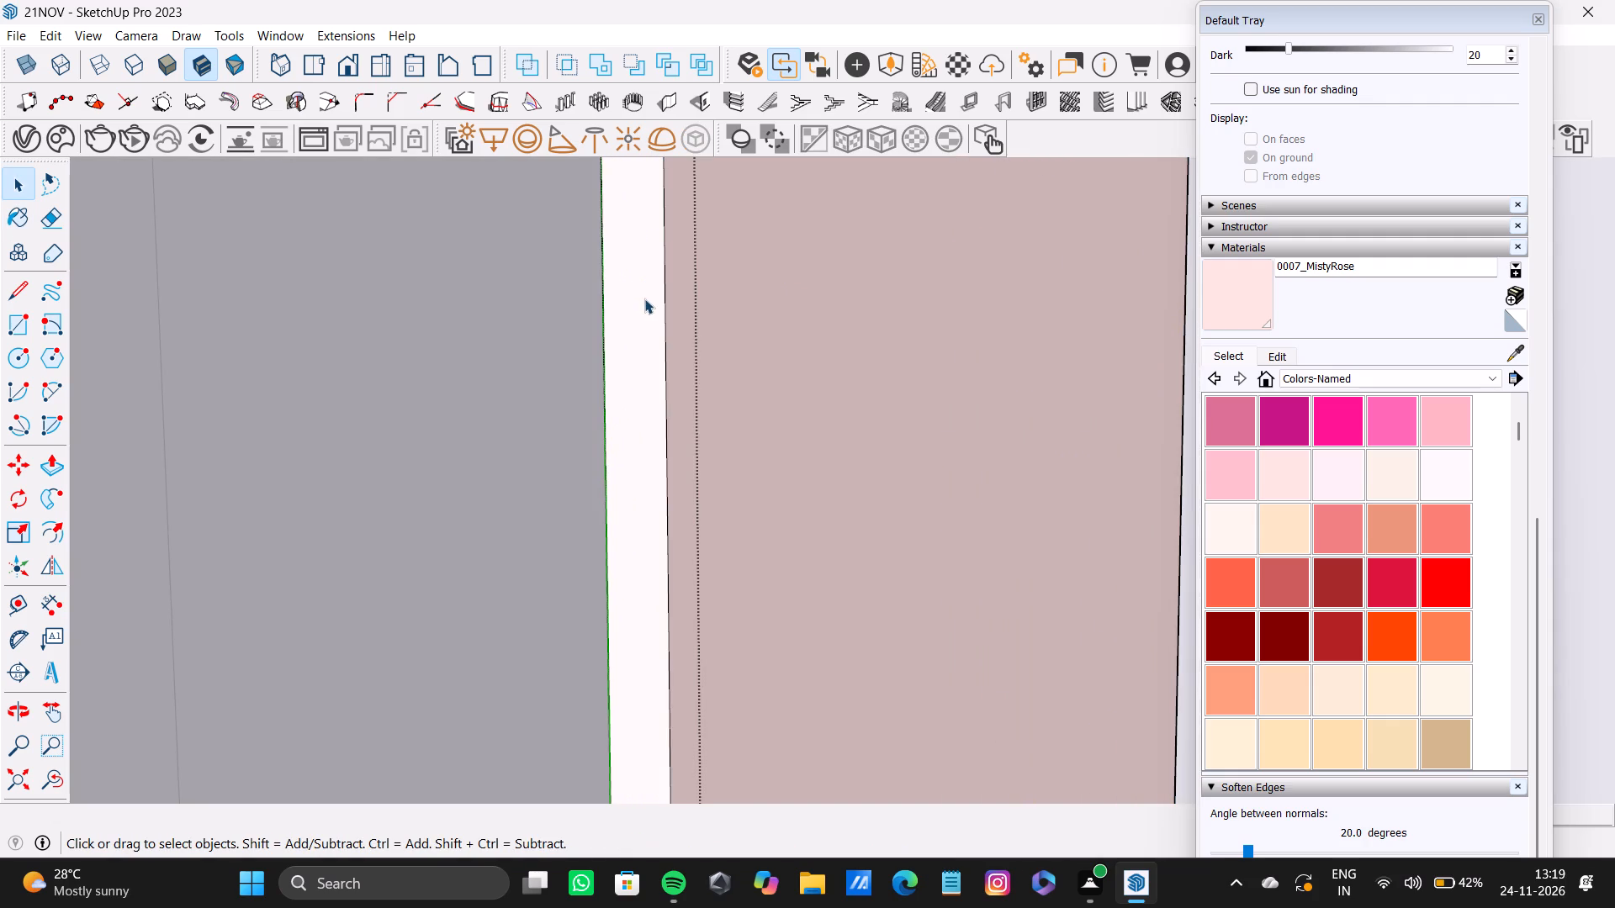
{"action": "left_click", "coordinate": [646, 295]}
{"action": "left_click", "coordinate": [1244, 315]}
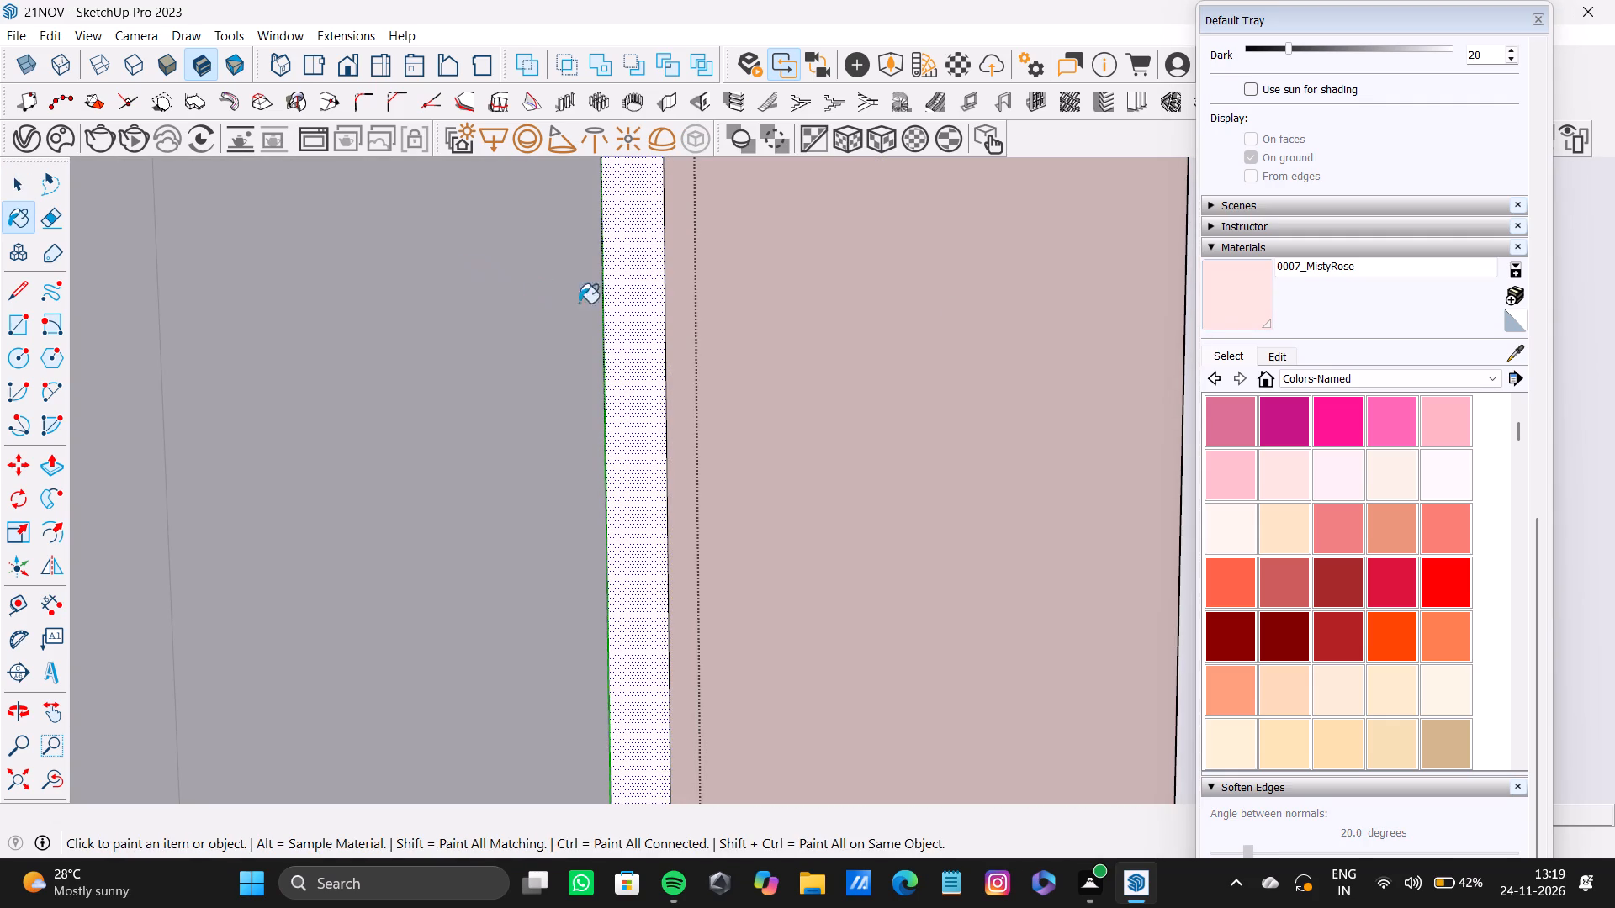
{"action": "left_click", "coordinate": [653, 300]}
{"action": "triple_click", "coordinate": [647, 294]}
{"action": "scroll", "coordinate": [829, 390], "scroll_direction": "down", "scroll_amount": 12}
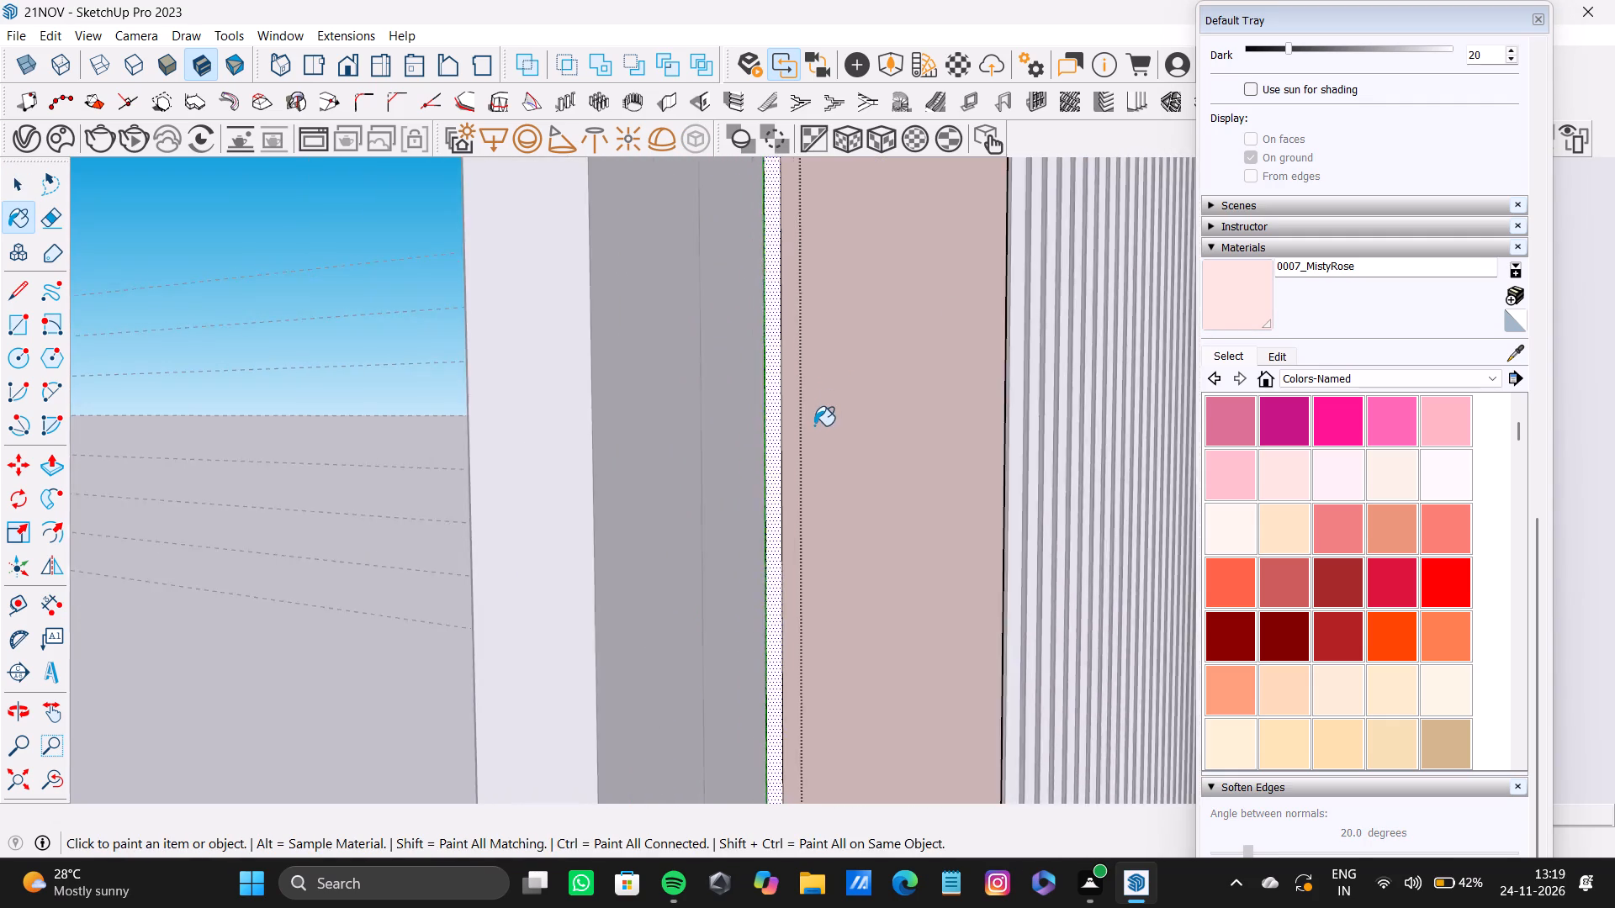
{"action": "scroll", "coordinate": [814, 425], "scroll_direction": "down", "scroll_amount": 9}
{"action": "middle_click_drag", "start_coordinate": [925, 456], "coordinate": [792, 457]}
{"action": "key", "text": "space"}
{"action": "scroll", "coordinate": [765, 463], "scroll_direction": "down", "scroll_amount": 4}
{"action": "left_click", "coordinate": [459, 406]}
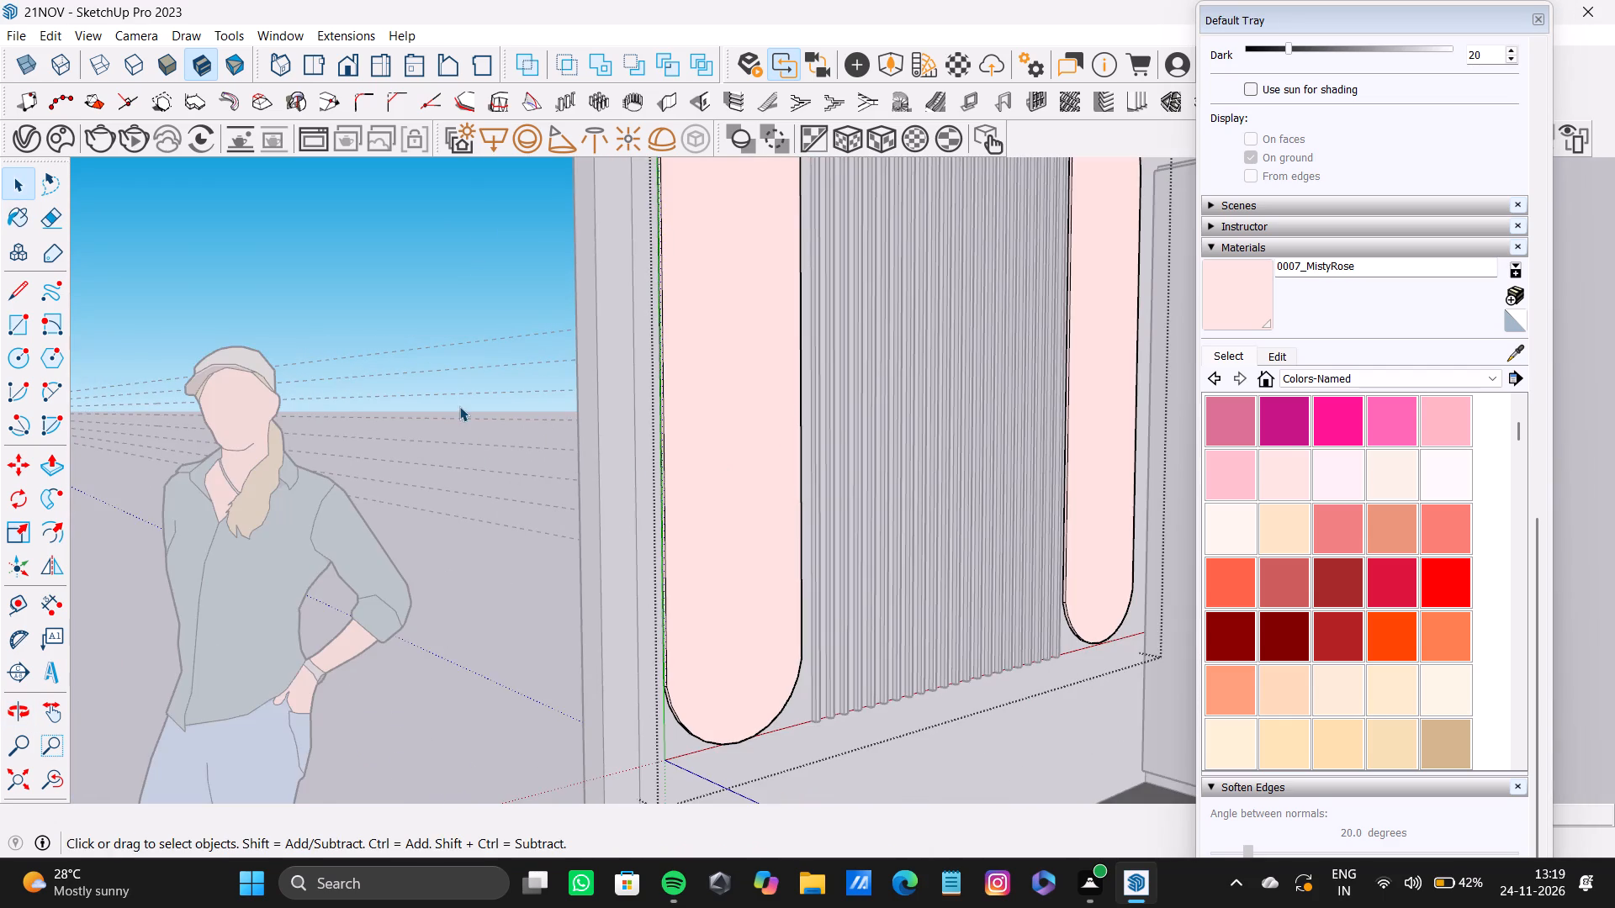
Open the 0007_MistyRose material in the V-Ray Asset Editor and make it editable as a V-Ray material.
{"action": "key", "text": "space"}
{"action": "scroll", "coordinate": [685, 448], "scroll_direction": "down", "scroll_amount": 5}
{"action": "middle_click_drag", "start_coordinate": [761, 474], "coordinate": [1019, 511]}
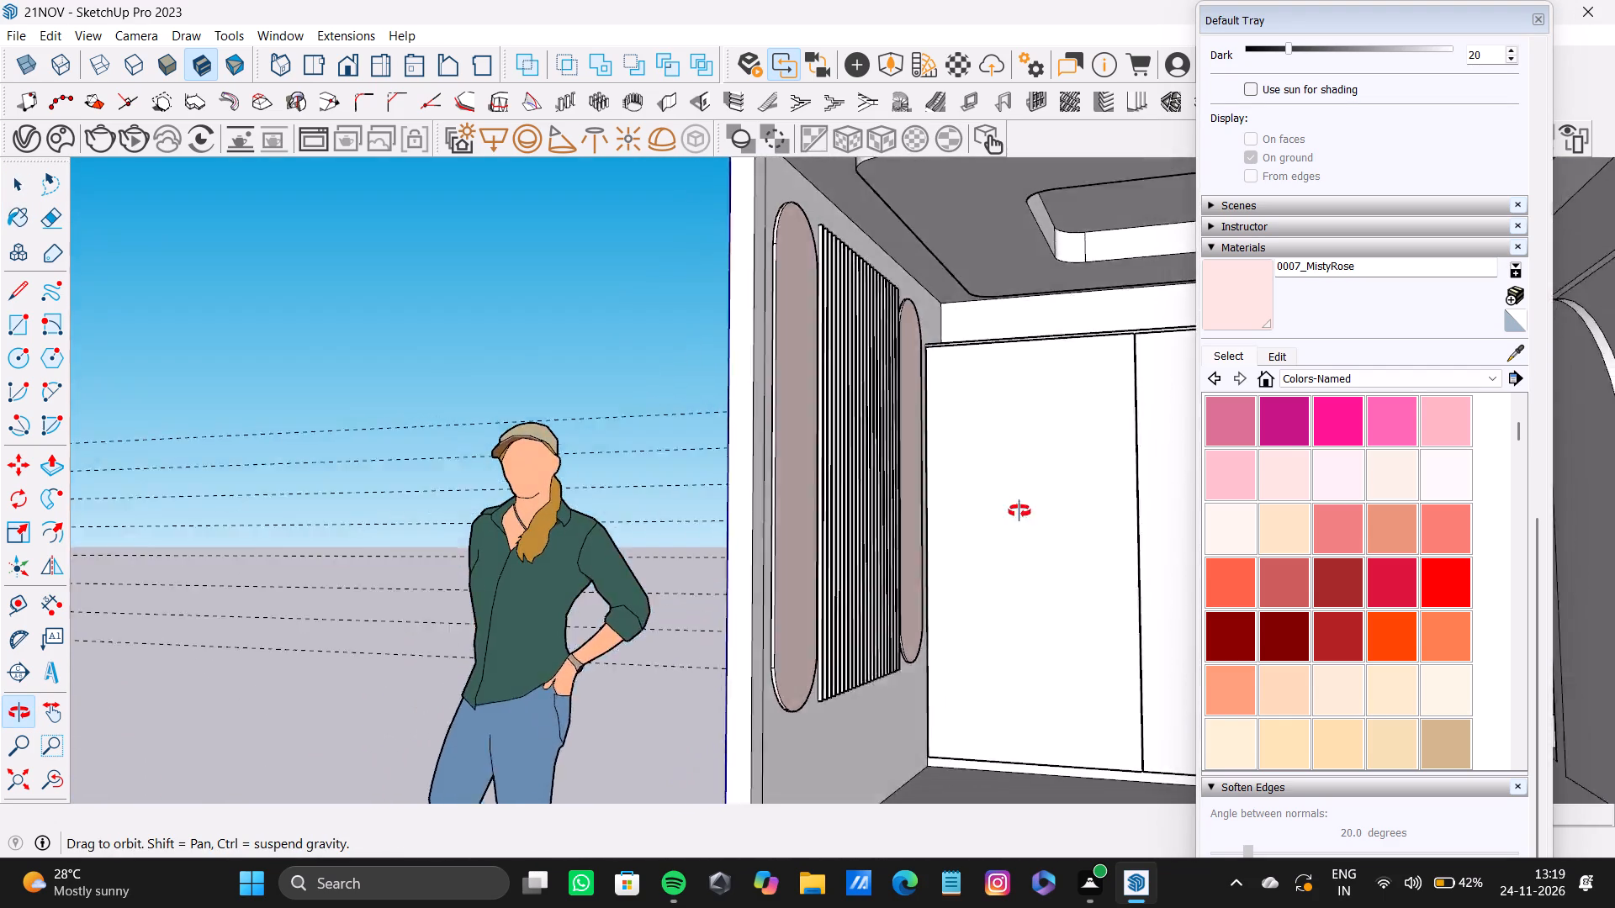
{"action": "middle_click_drag", "start_coordinate": [1019, 511], "coordinate": [1114, 523]}
{"action": "middle_click_drag", "start_coordinate": [1058, 523], "coordinate": [875, 538], "text": "shift"}
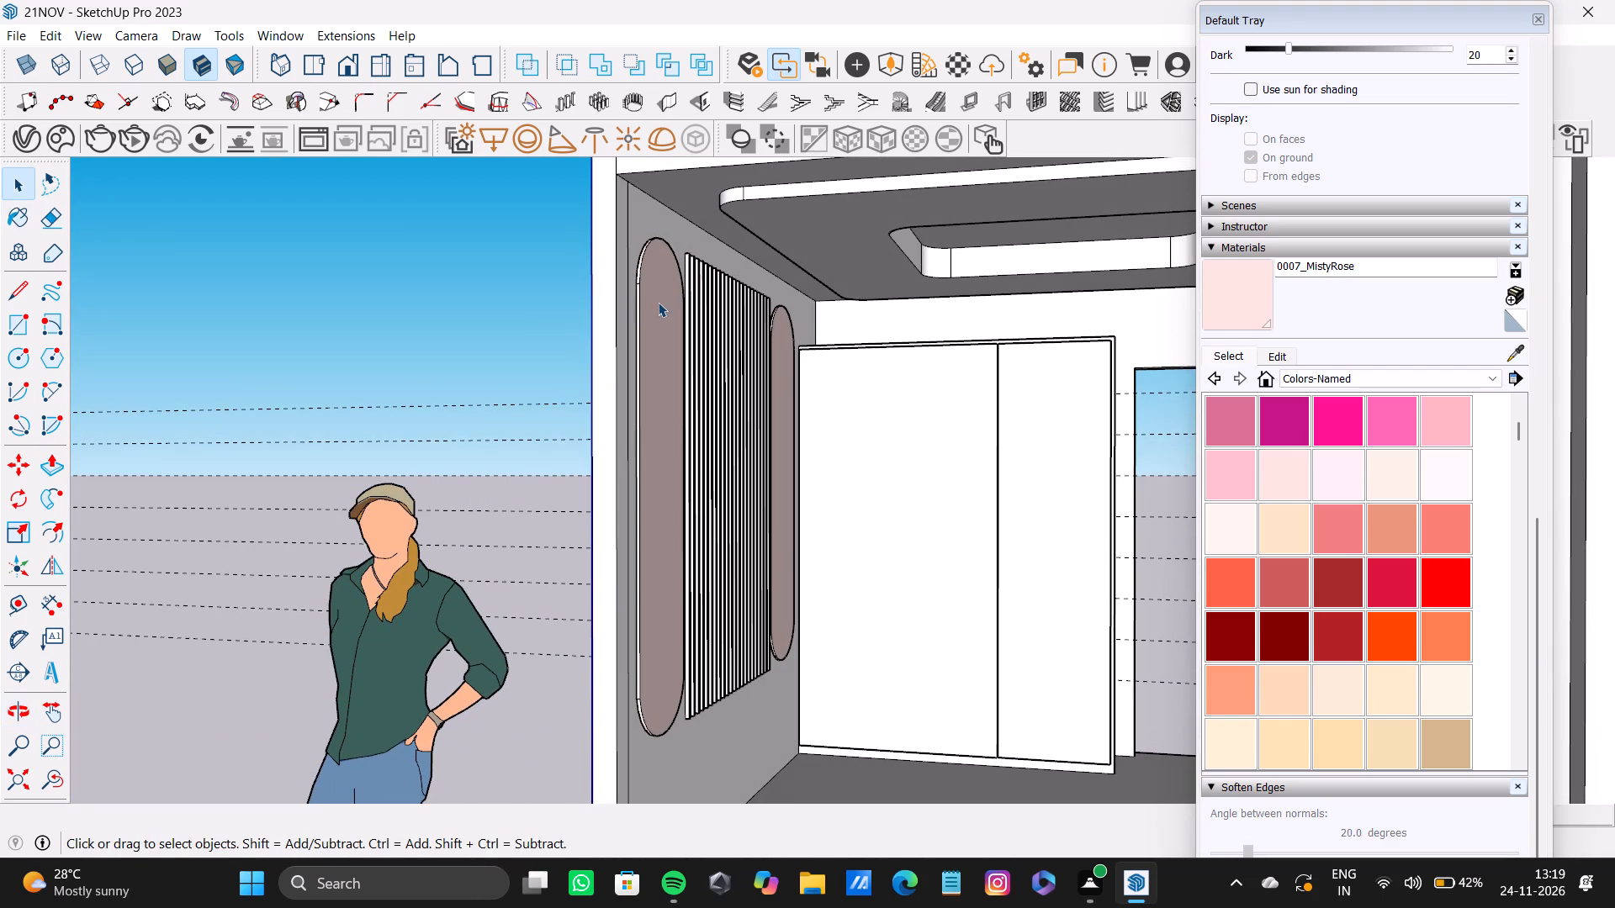
{"action": "middle_click_drag", "start_coordinate": [855, 335], "coordinate": [629, 355]}
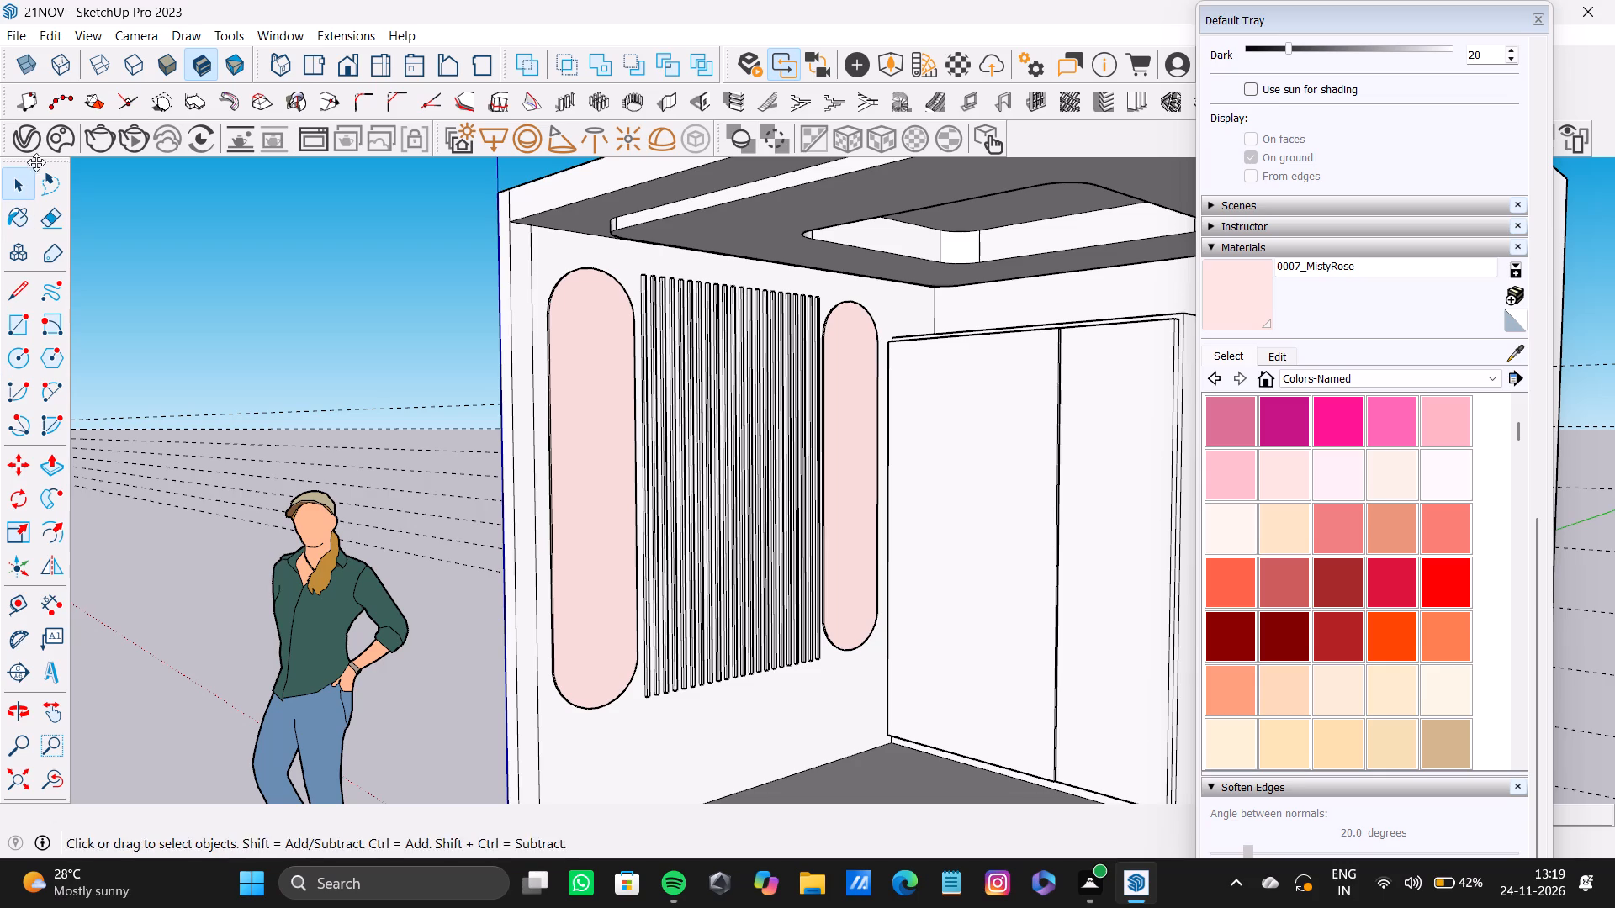
{"action": "left_click", "coordinate": [10, 218]}
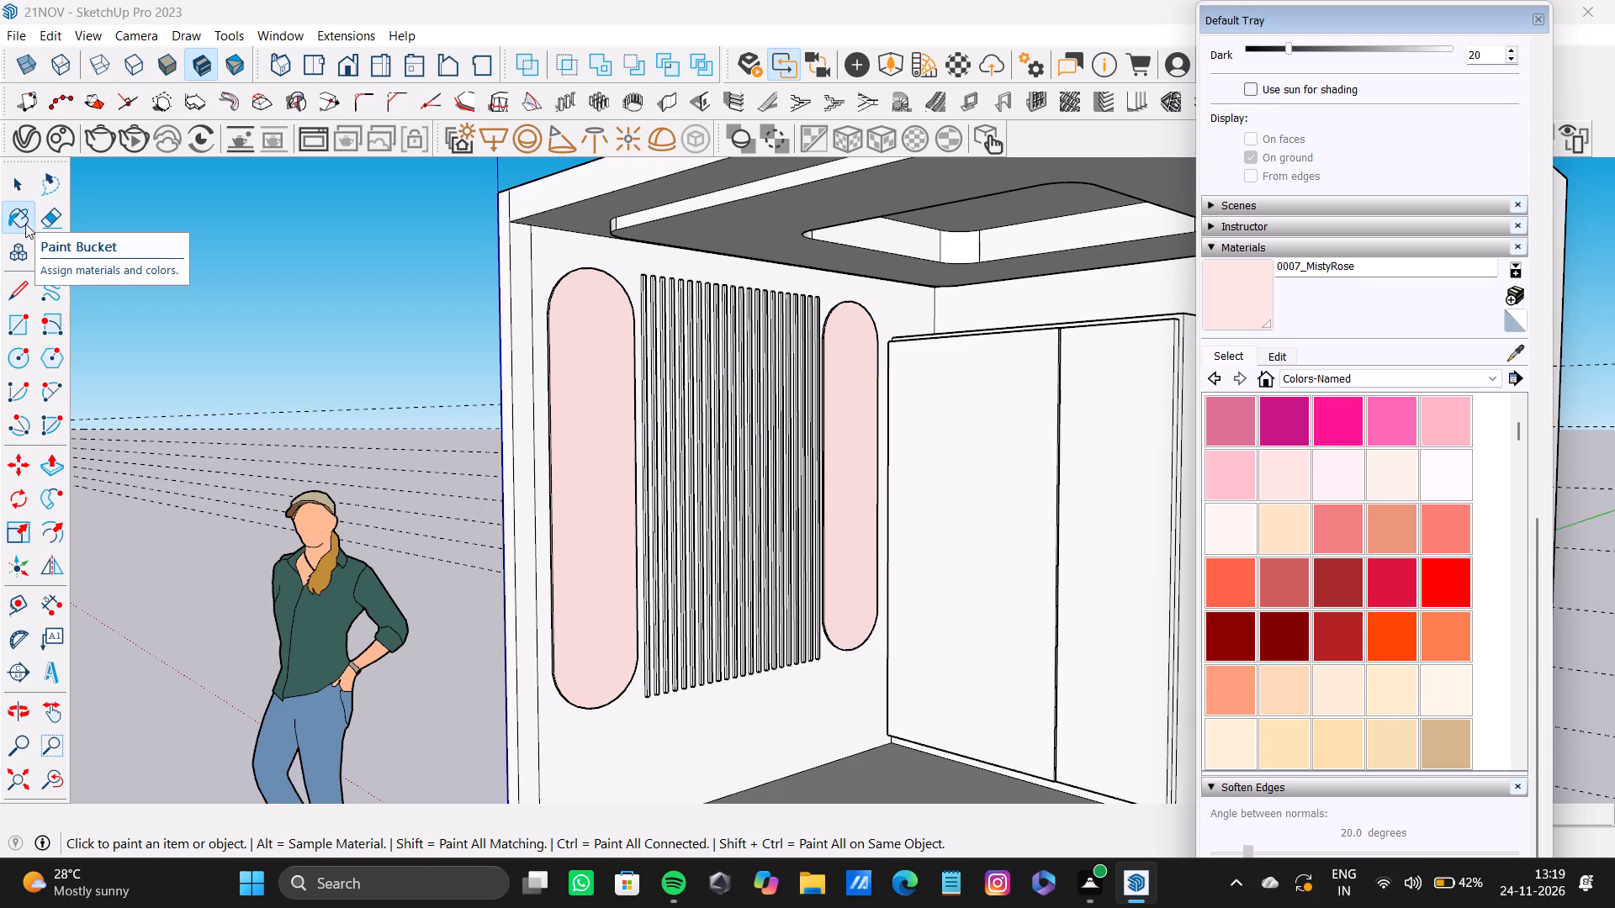
{"action": "left_click", "coordinate": [64, 142]}
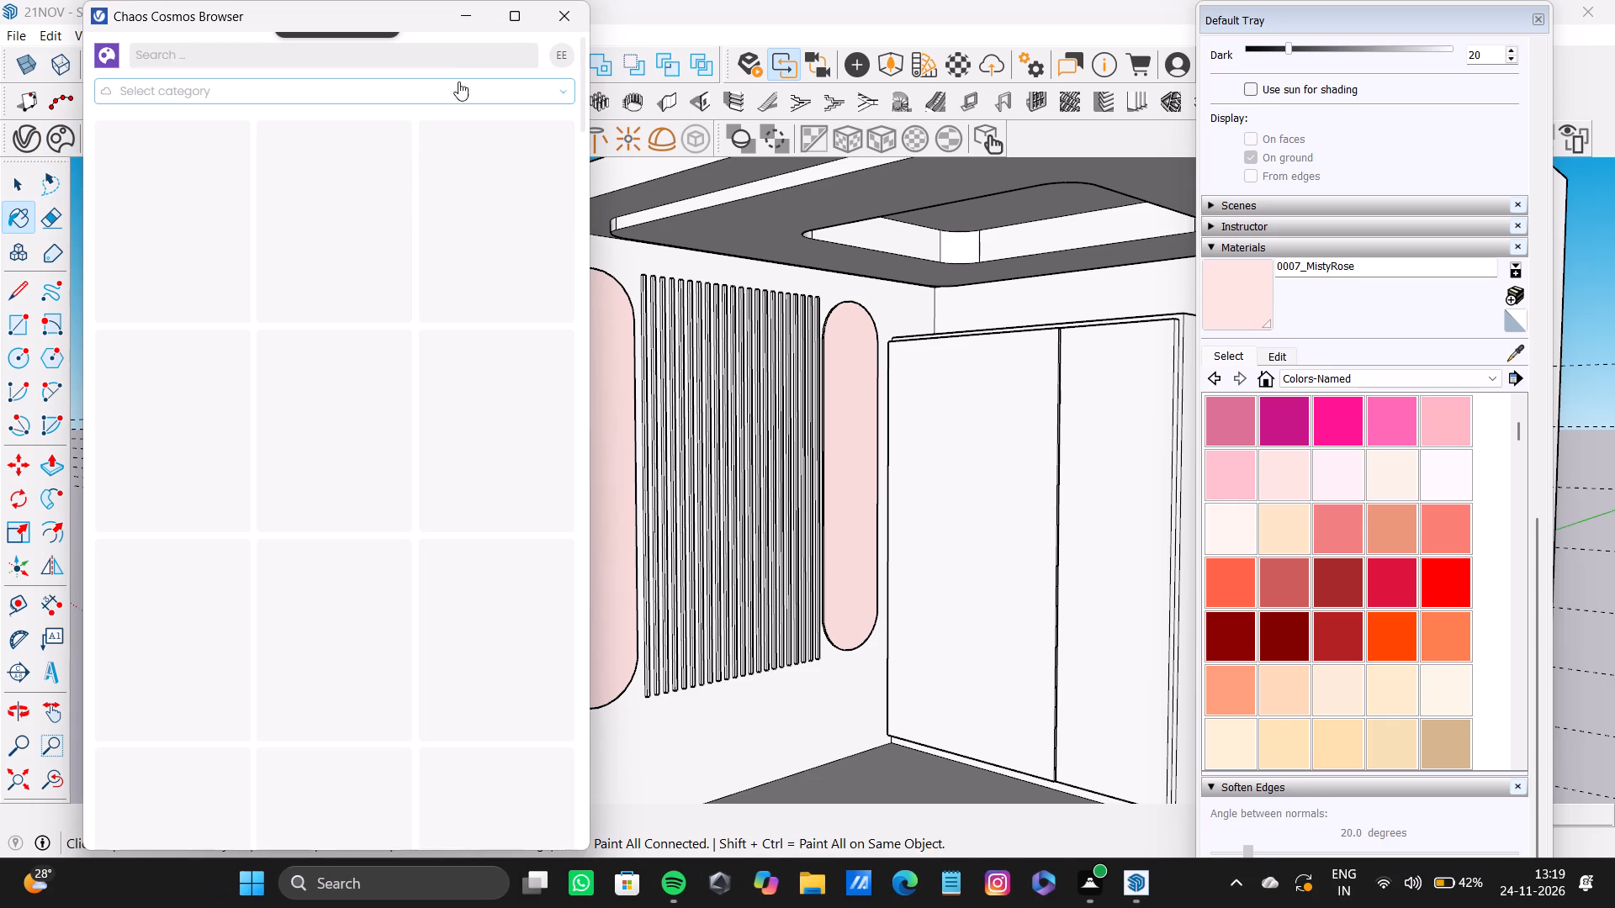
{"action": "left_click", "coordinate": [567, 20]}
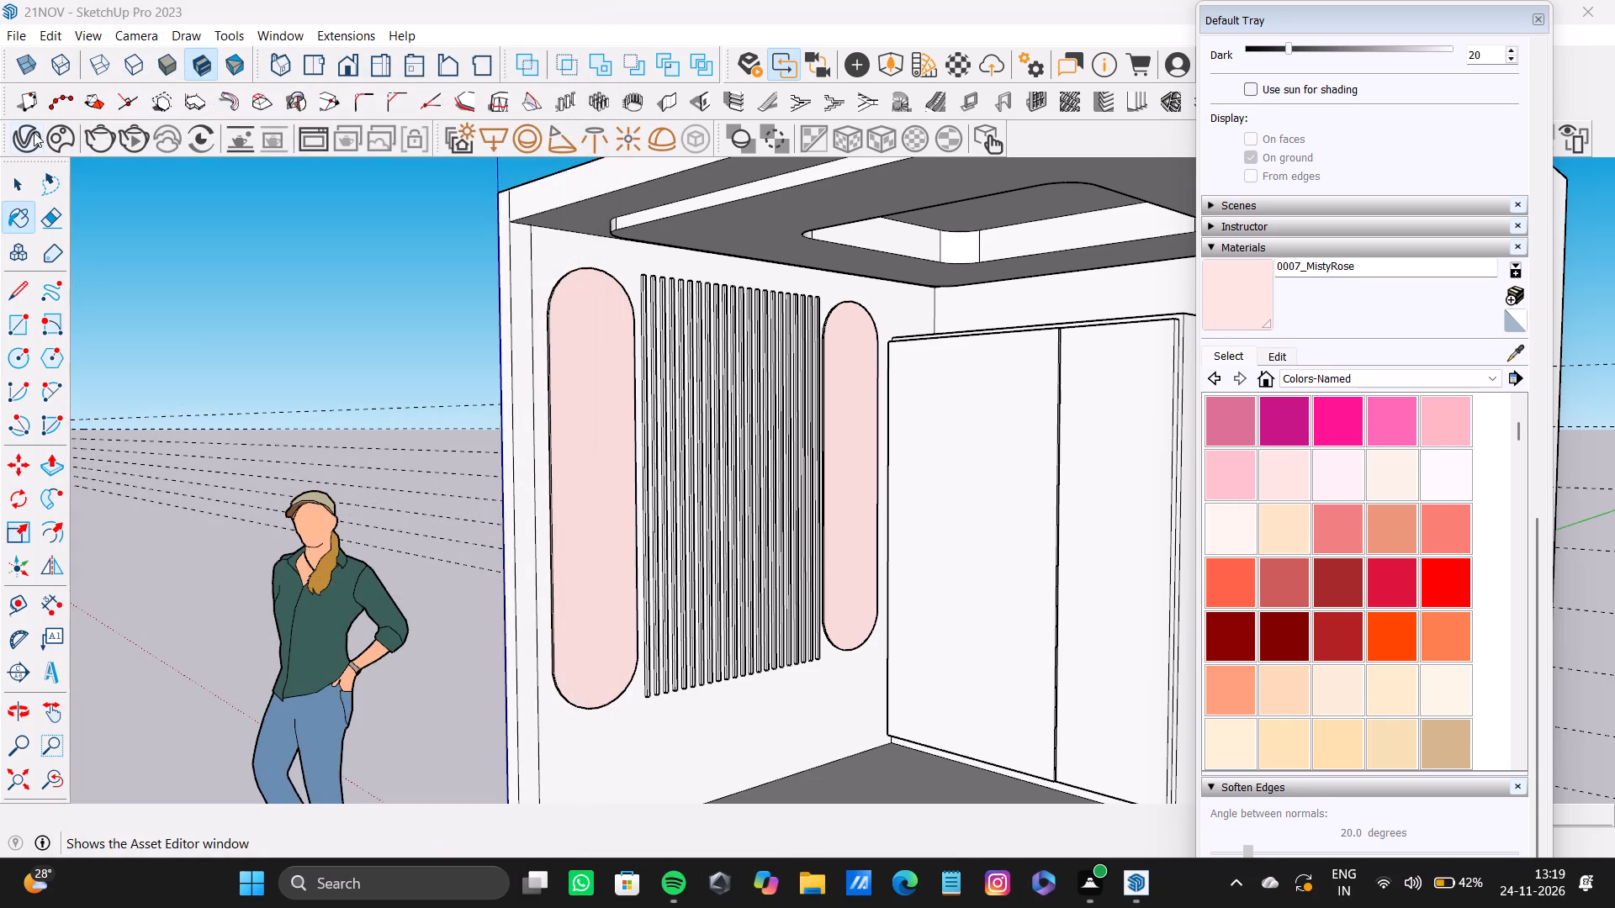
{"action": "left_click", "coordinate": [34, 132]}
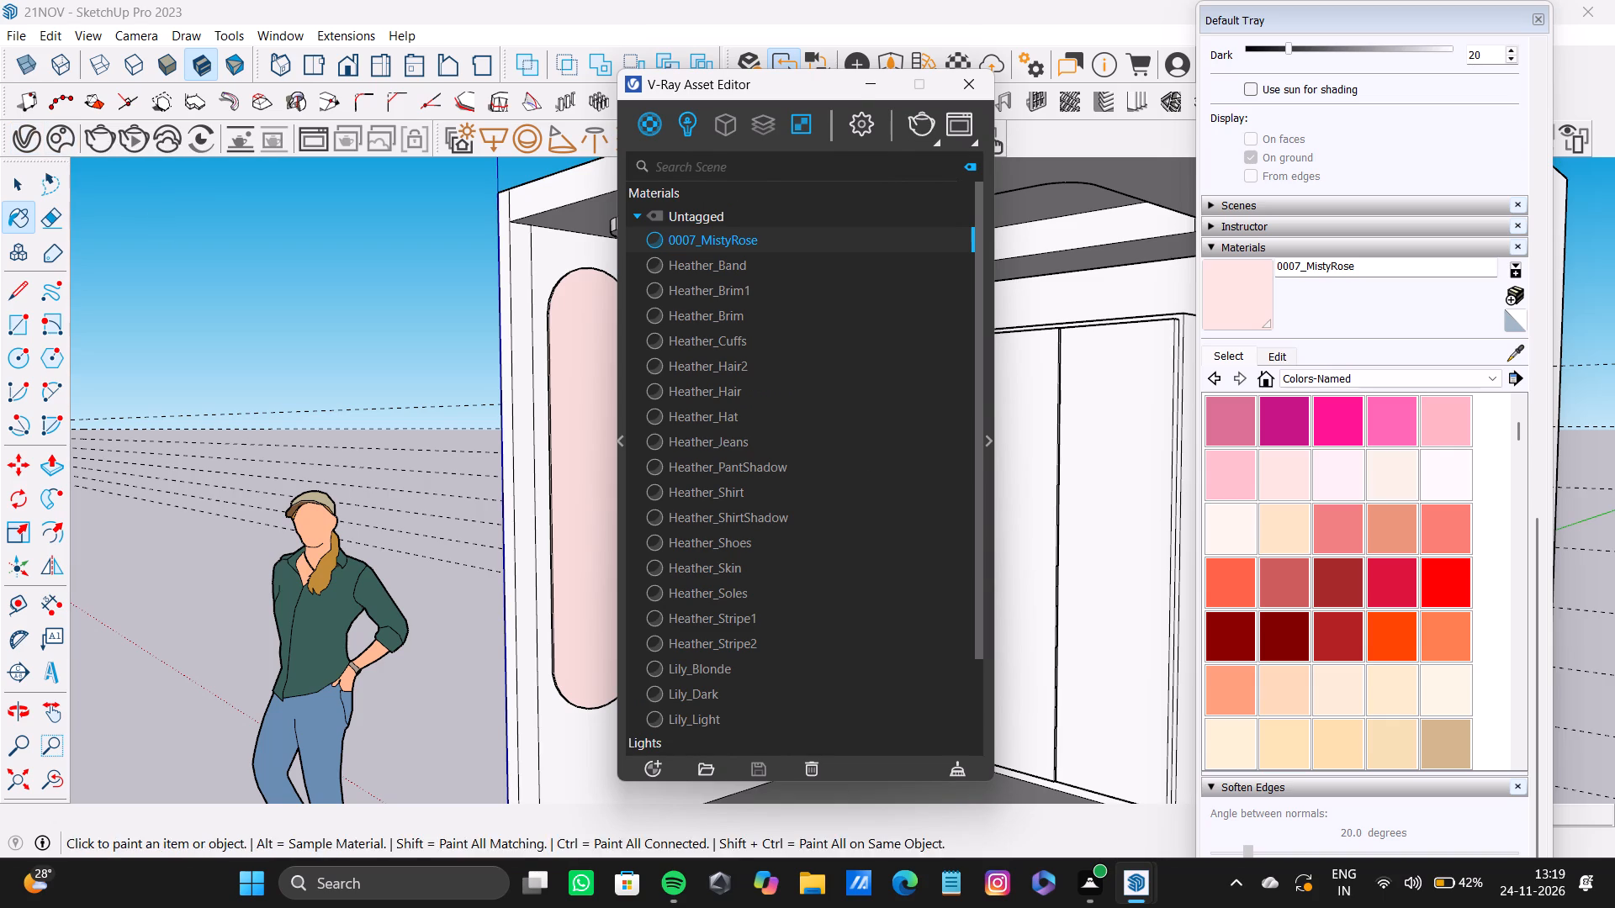
{"action": "left_click", "coordinate": [988, 352]}
{"action": "left_click", "coordinate": [1162, 419]}
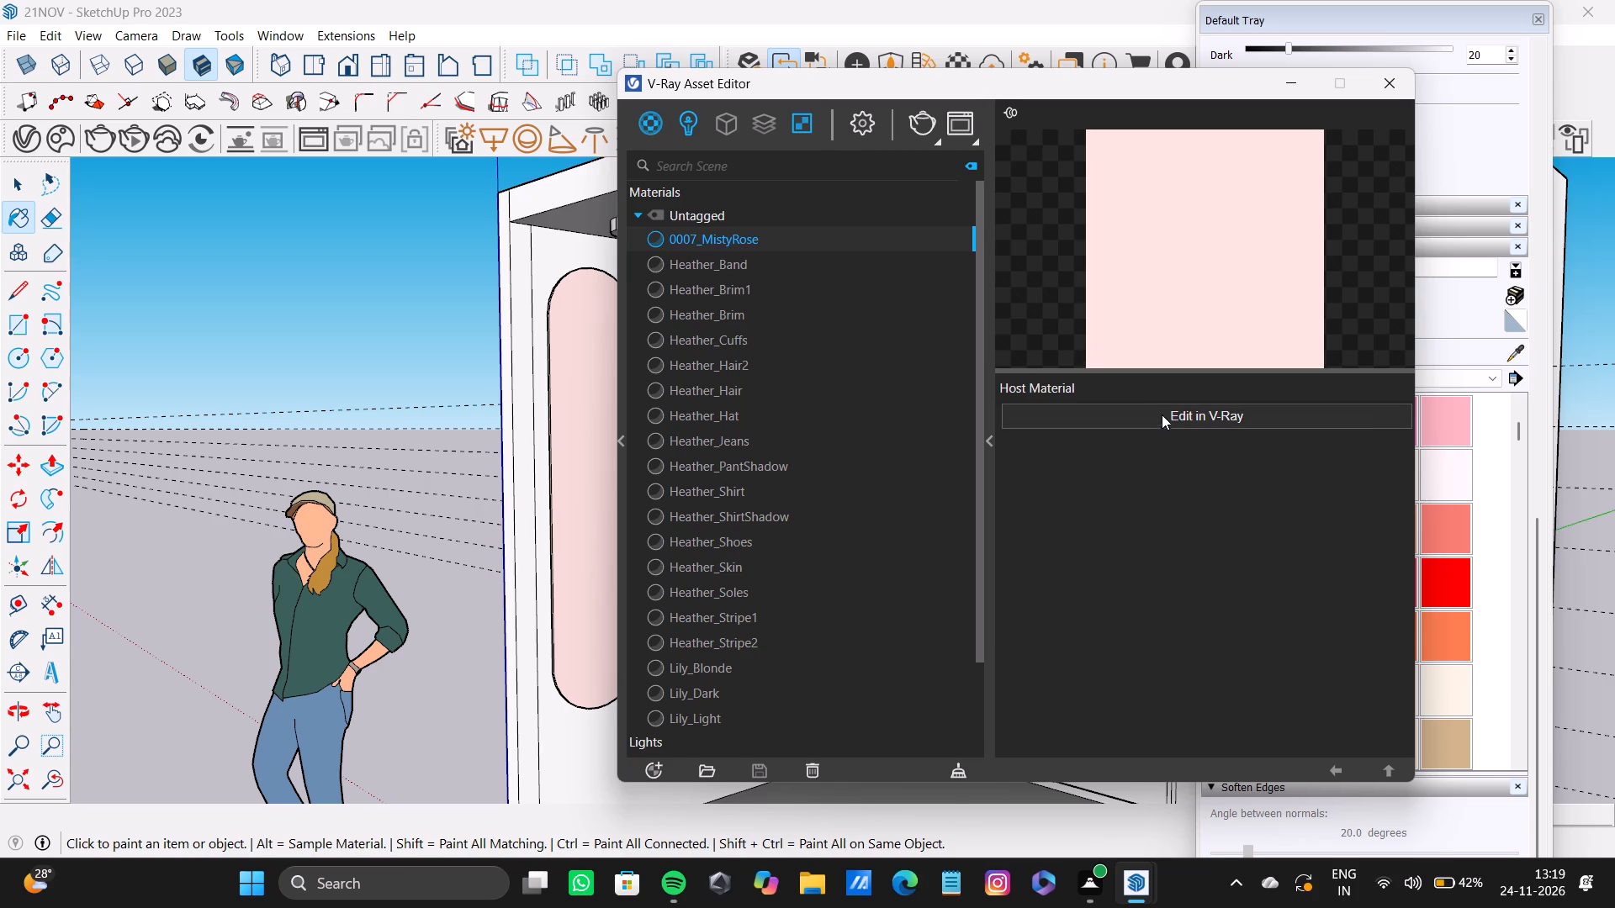
{"action": "left_click", "coordinate": [1153, 417]}
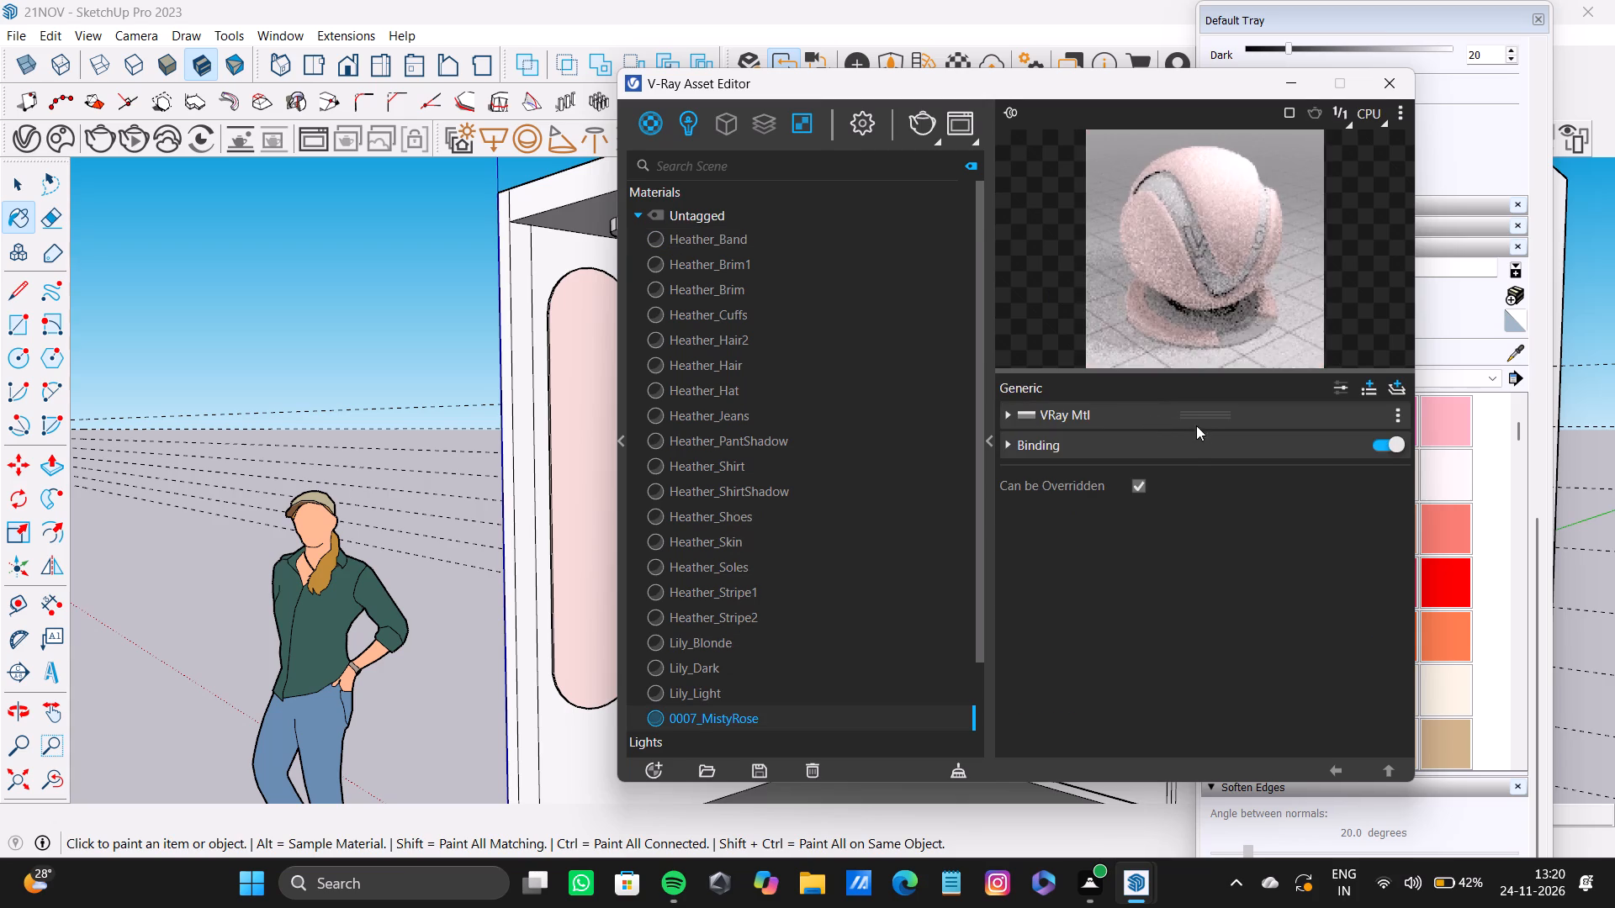
Expand the 0007_MistyRose VRay Mtl settings and add a Bitmap texture to its diffuse color.
{"action": "left_click", "coordinate": [1189, 417]}
{"action": "left_click", "coordinate": [1217, 414]}
{"action": "left_click", "coordinate": [1099, 446]}
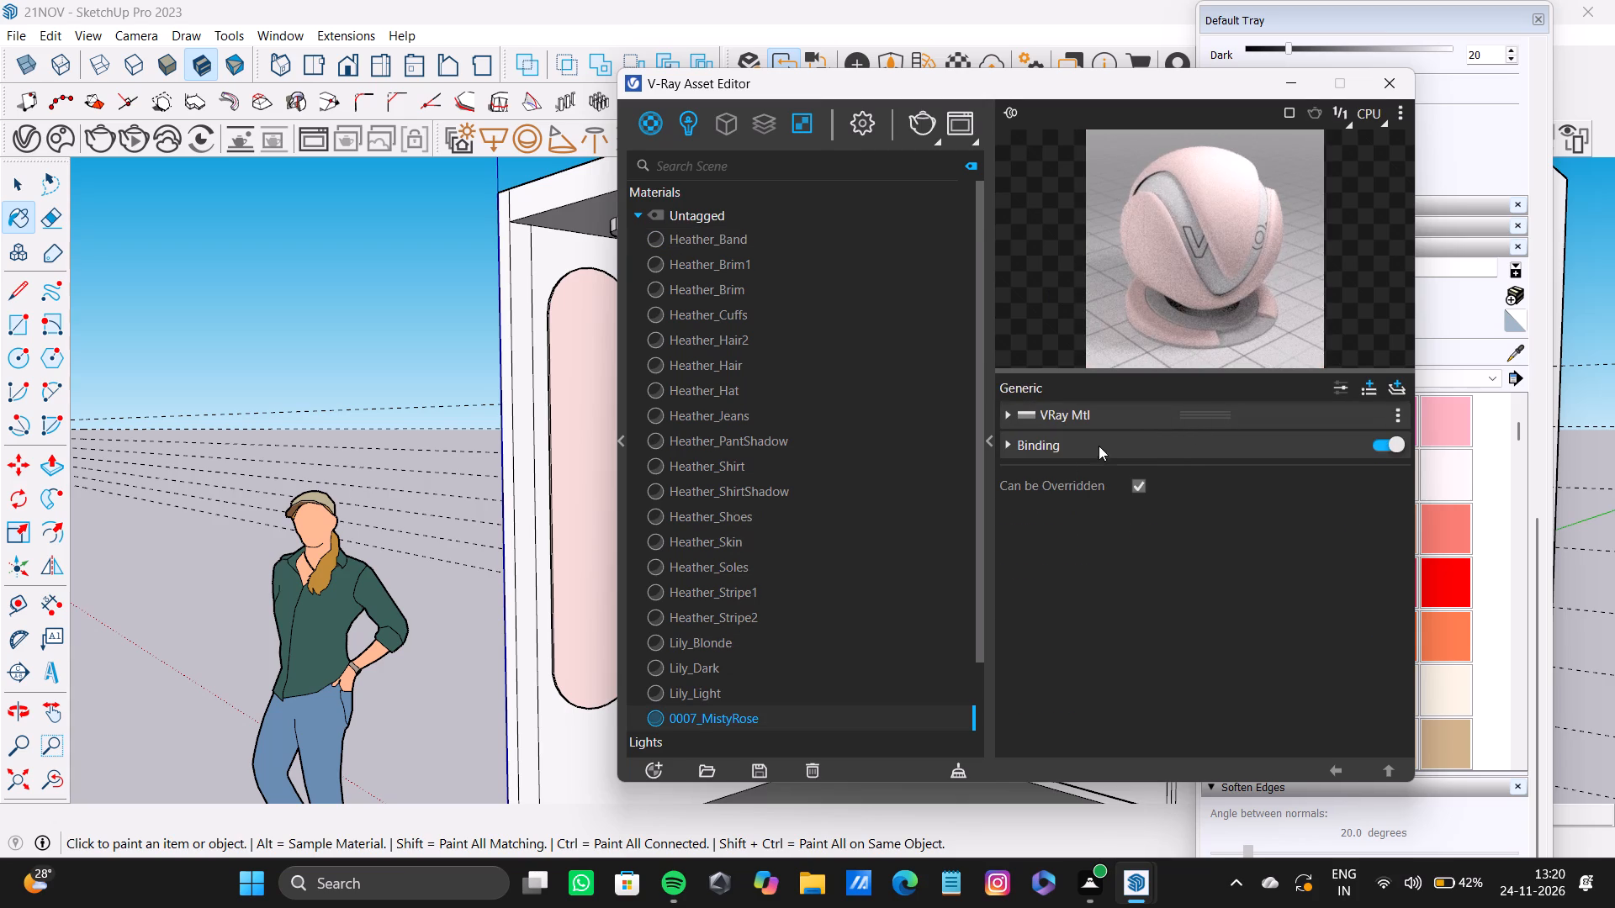
{"action": "left_click", "coordinate": [1205, 415]}
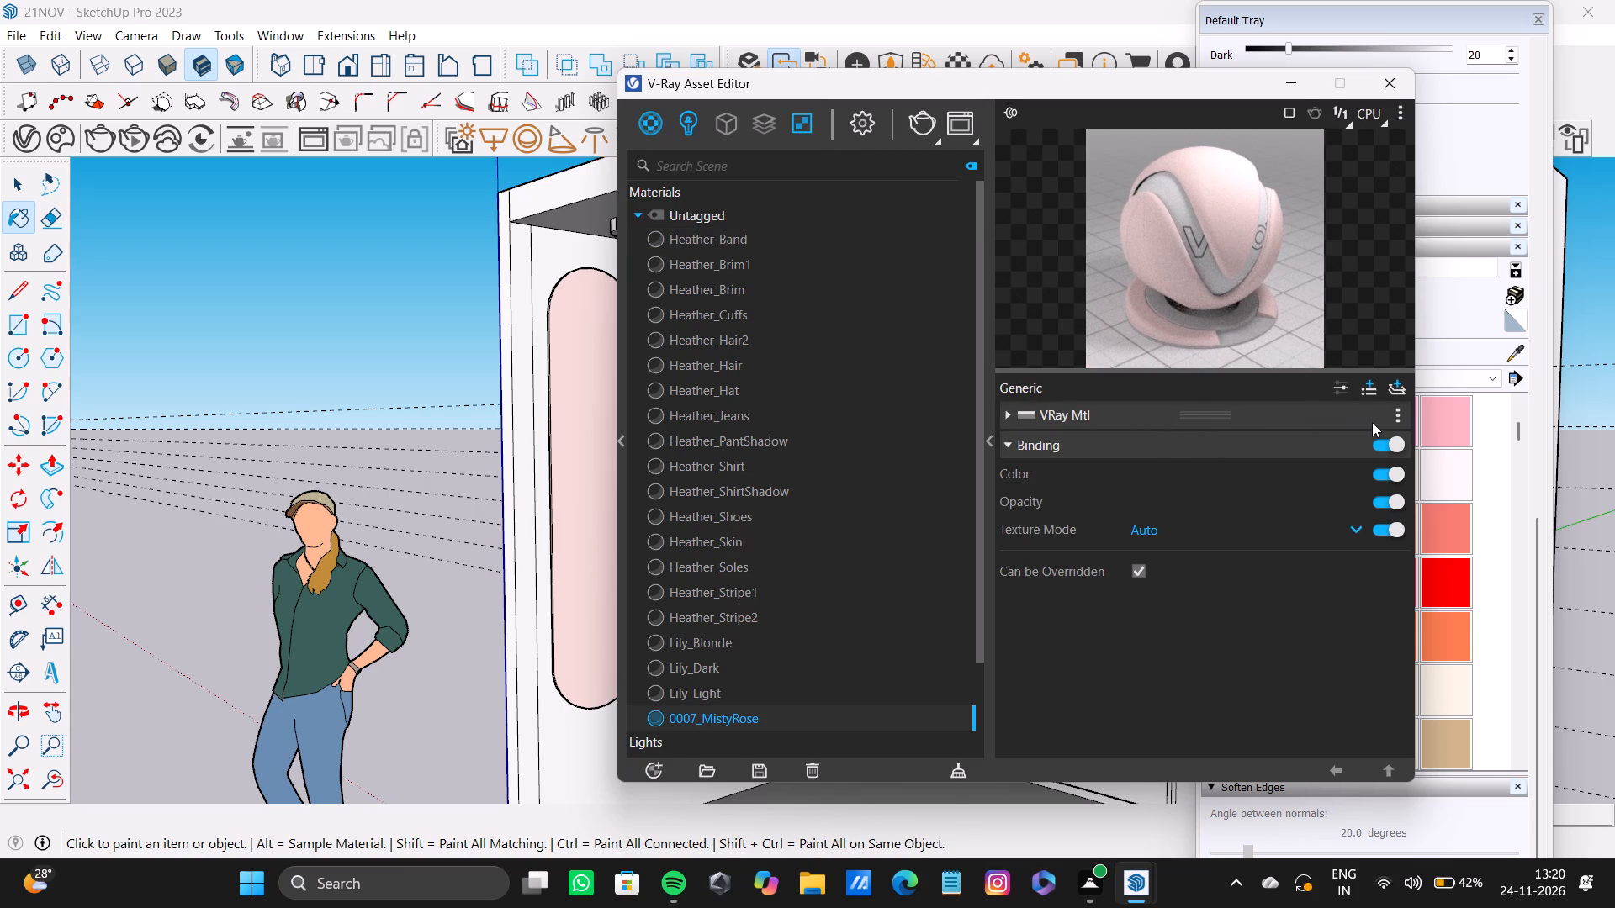
{"action": "left_click", "coordinate": [1399, 415]}
{"action": "left_click", "coordinate": [1290, 576]}
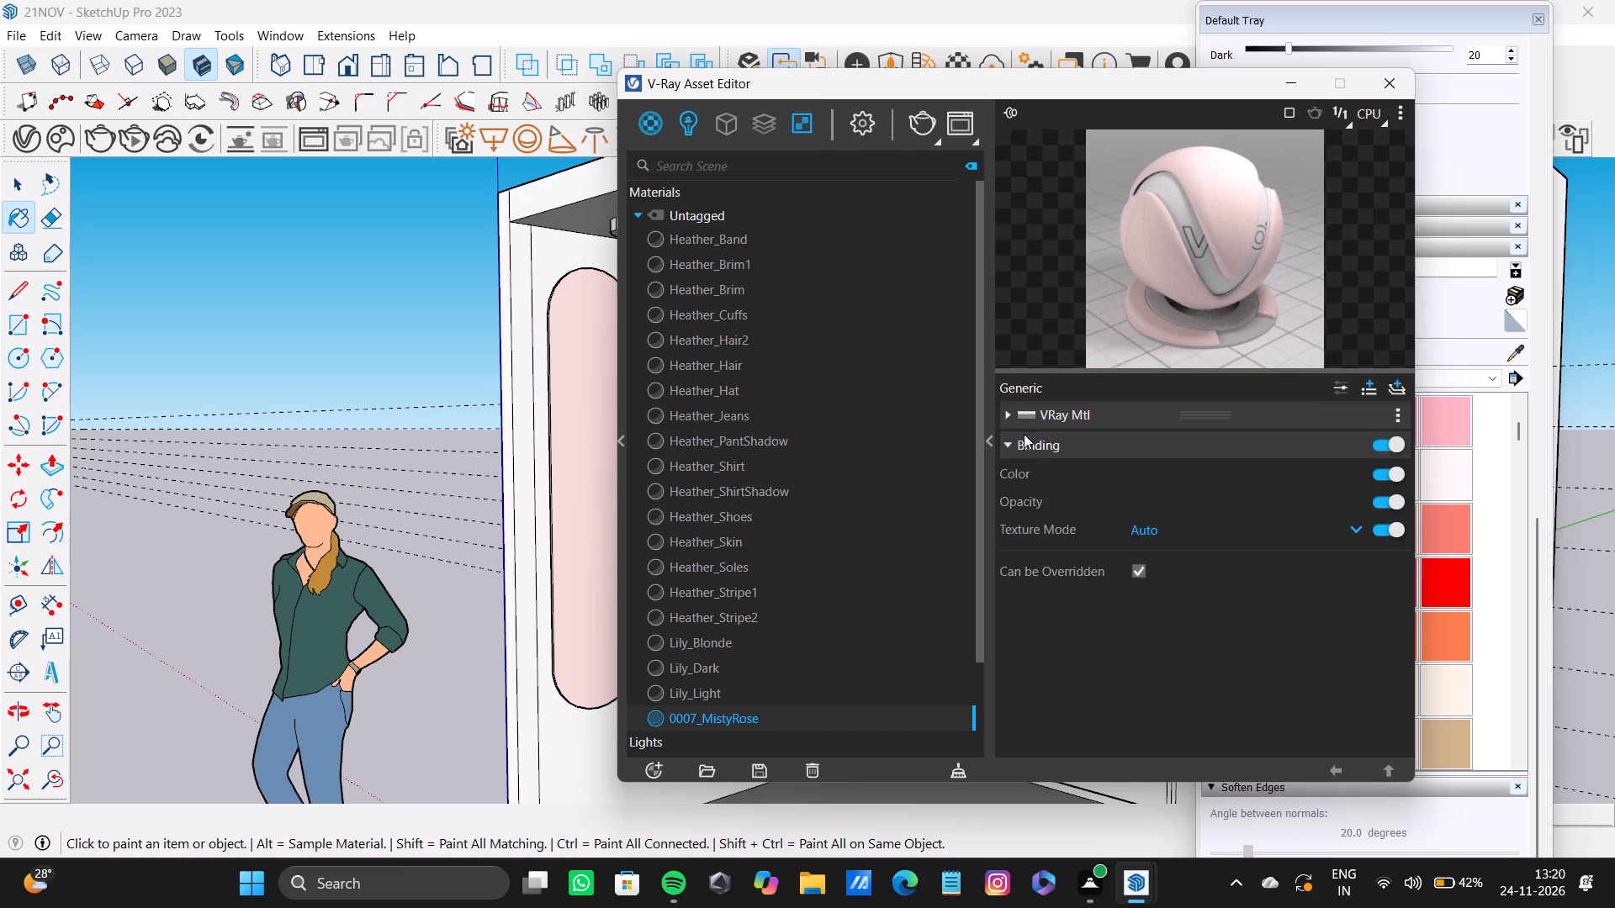
{"action": "left_click", "coordinate": [1024, 422]}
{"action": "left_click", "coordinate": [1362, 475]}
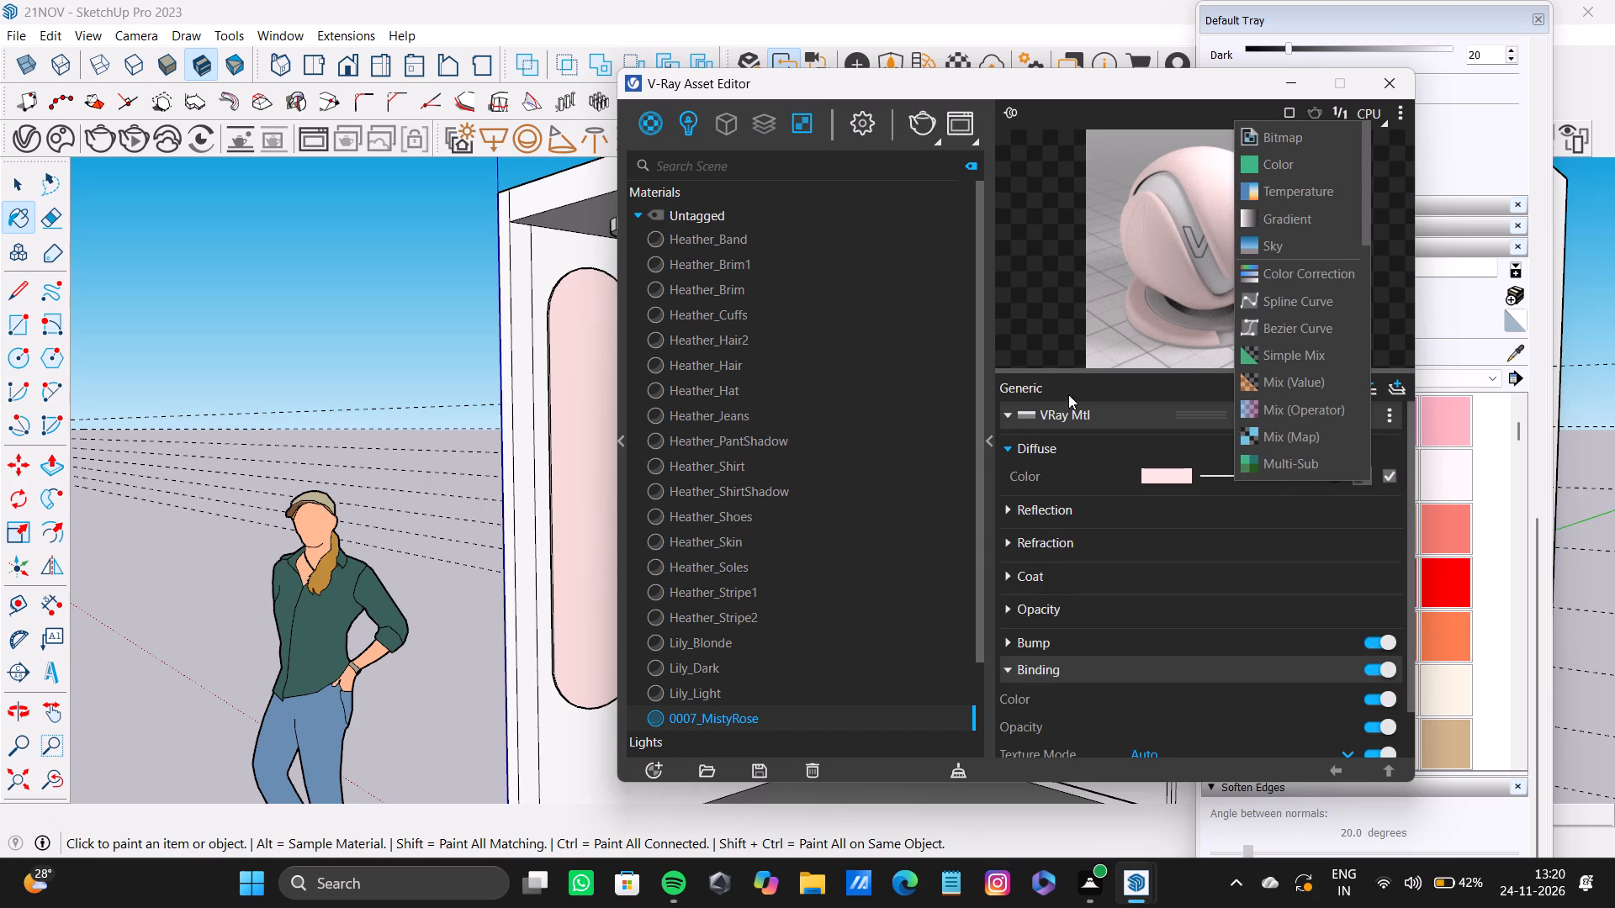
{"action": "left_click", "coordinate": [1282, 145]}
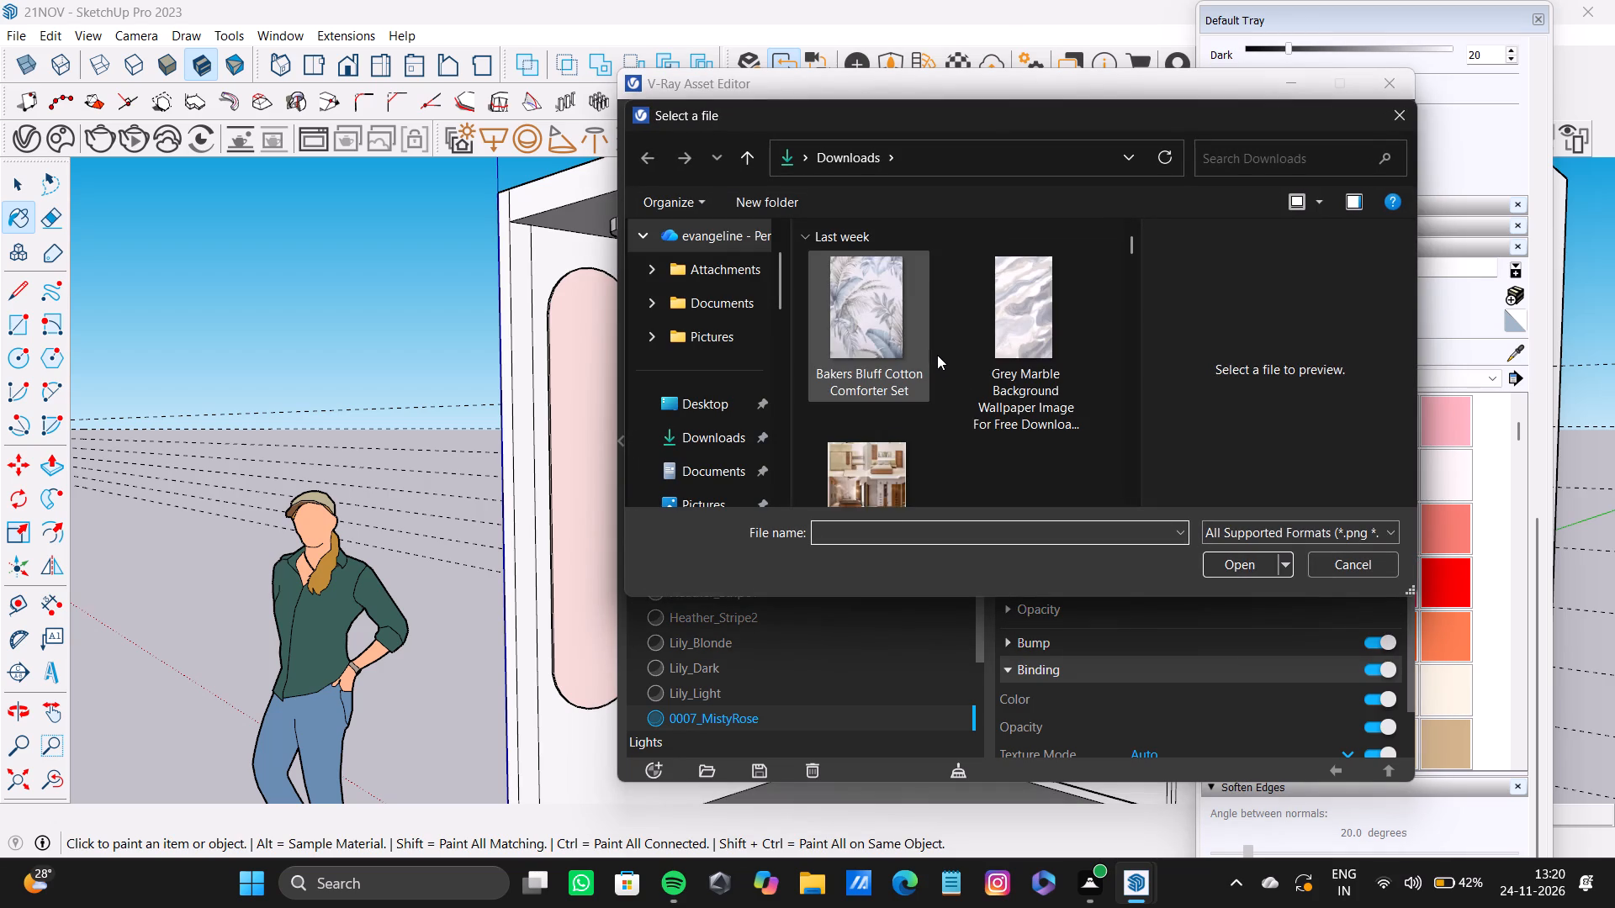
Load the red lotus image download (7) from Downloads as the diffuse bitmap and close the Asset Editor.
{"action": "scroll", "coordinate": [946, 363], "scroll_direction": "down", "scroll_amount": 4}
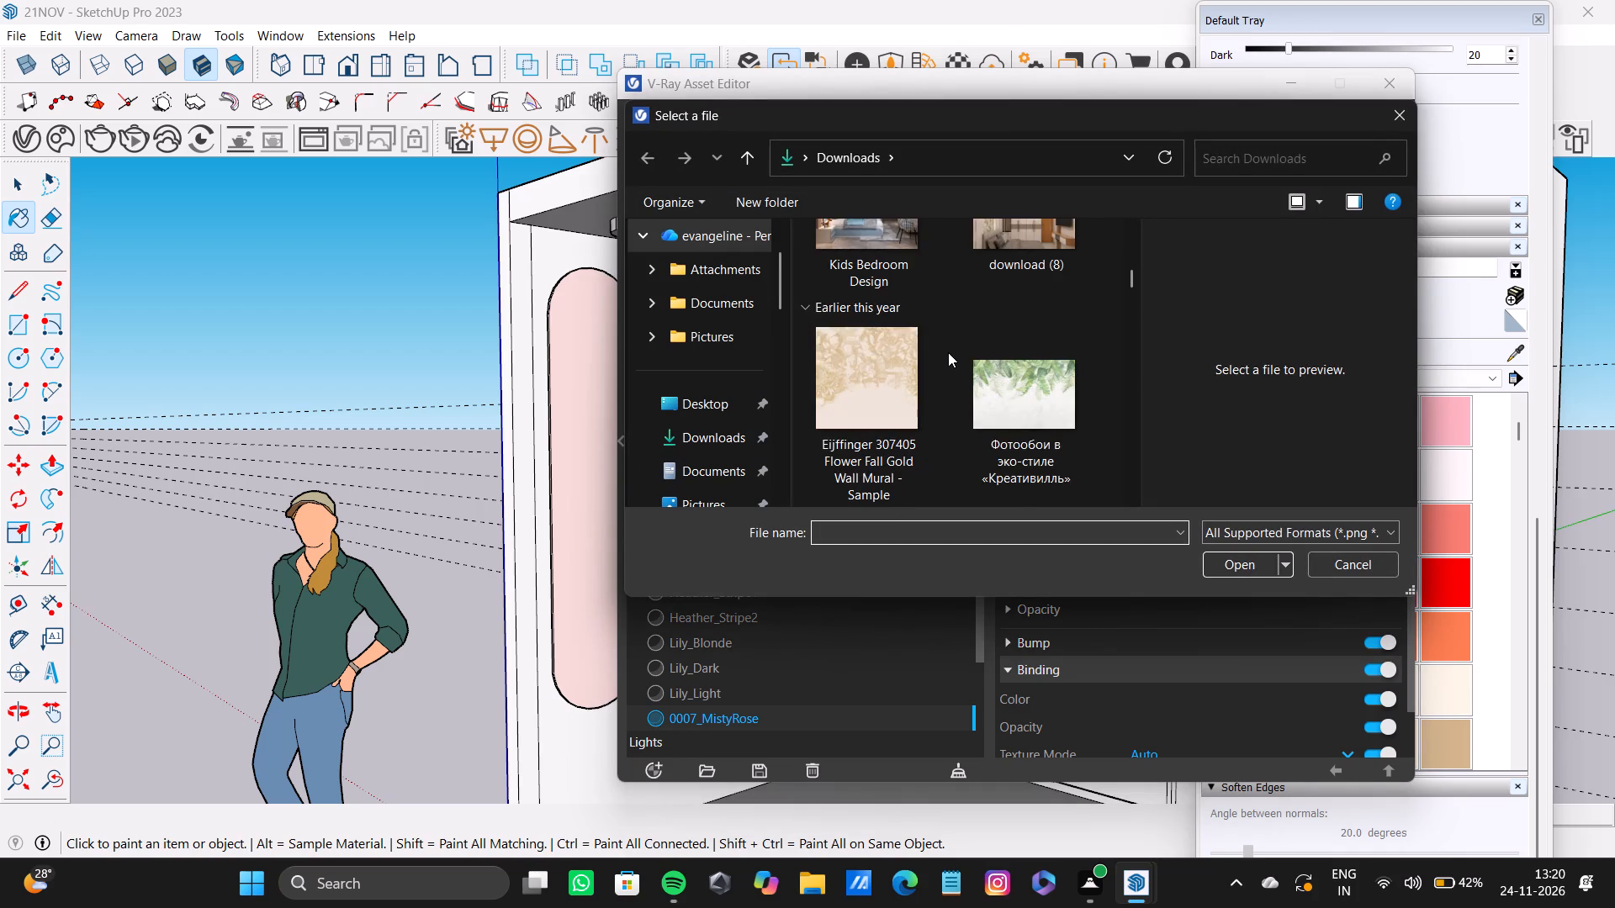
{"action": "scroll", "coordinate": [948, 352], "scroll_direction": "down", "scroll_amount": 2}
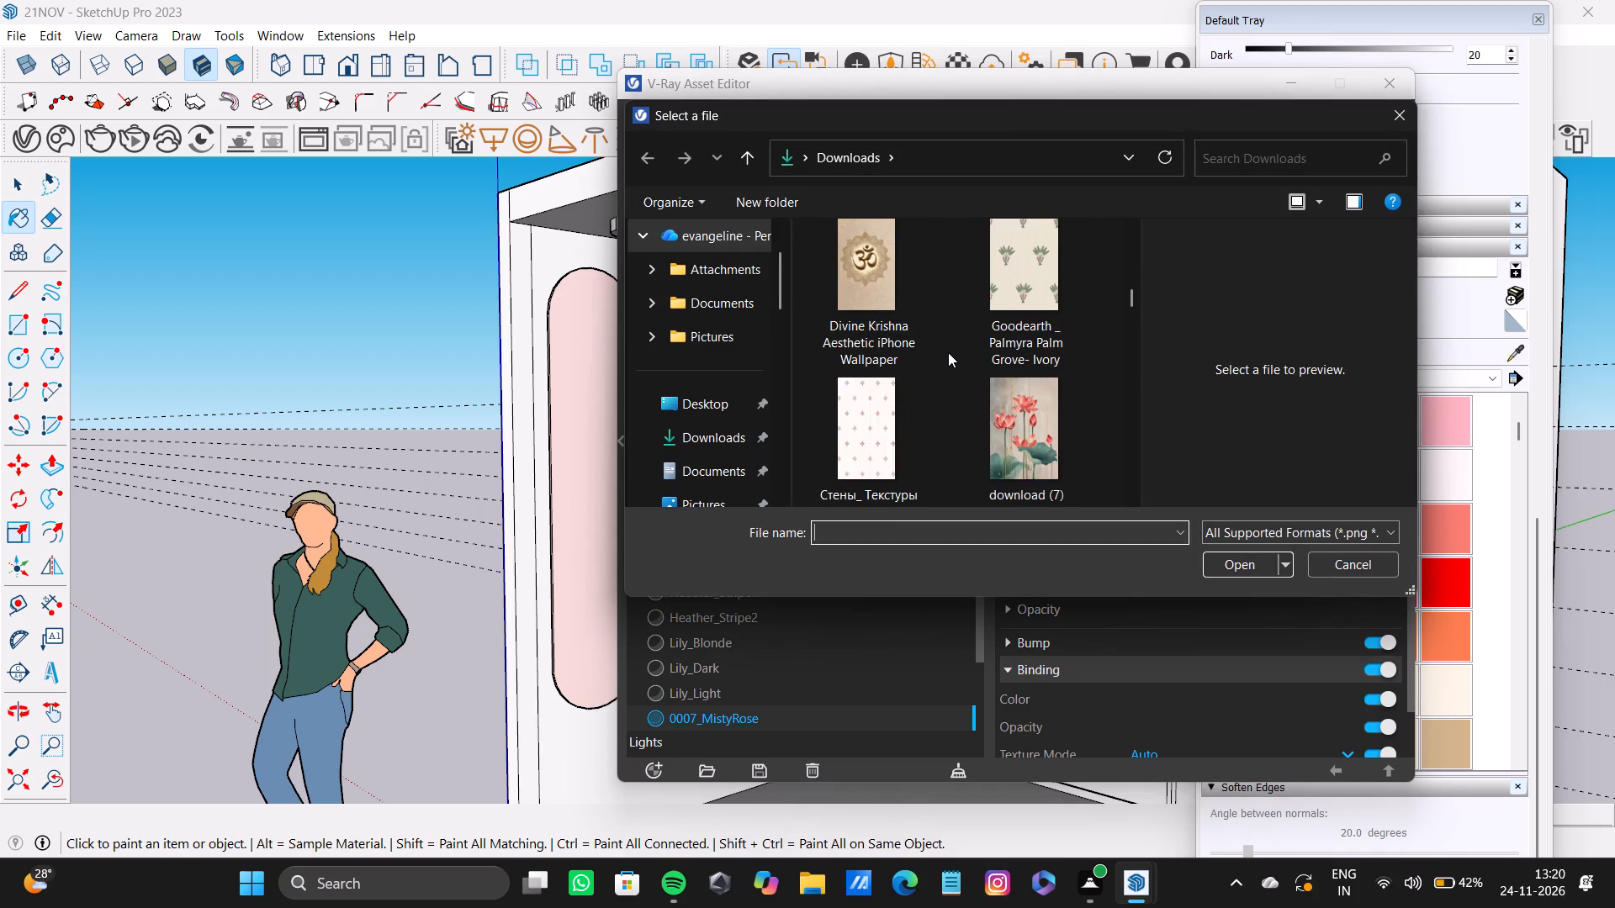
{"action": "scroll", "coordinate": [948, 352], "scroll_direction": "down", "scroll_amount": 1}
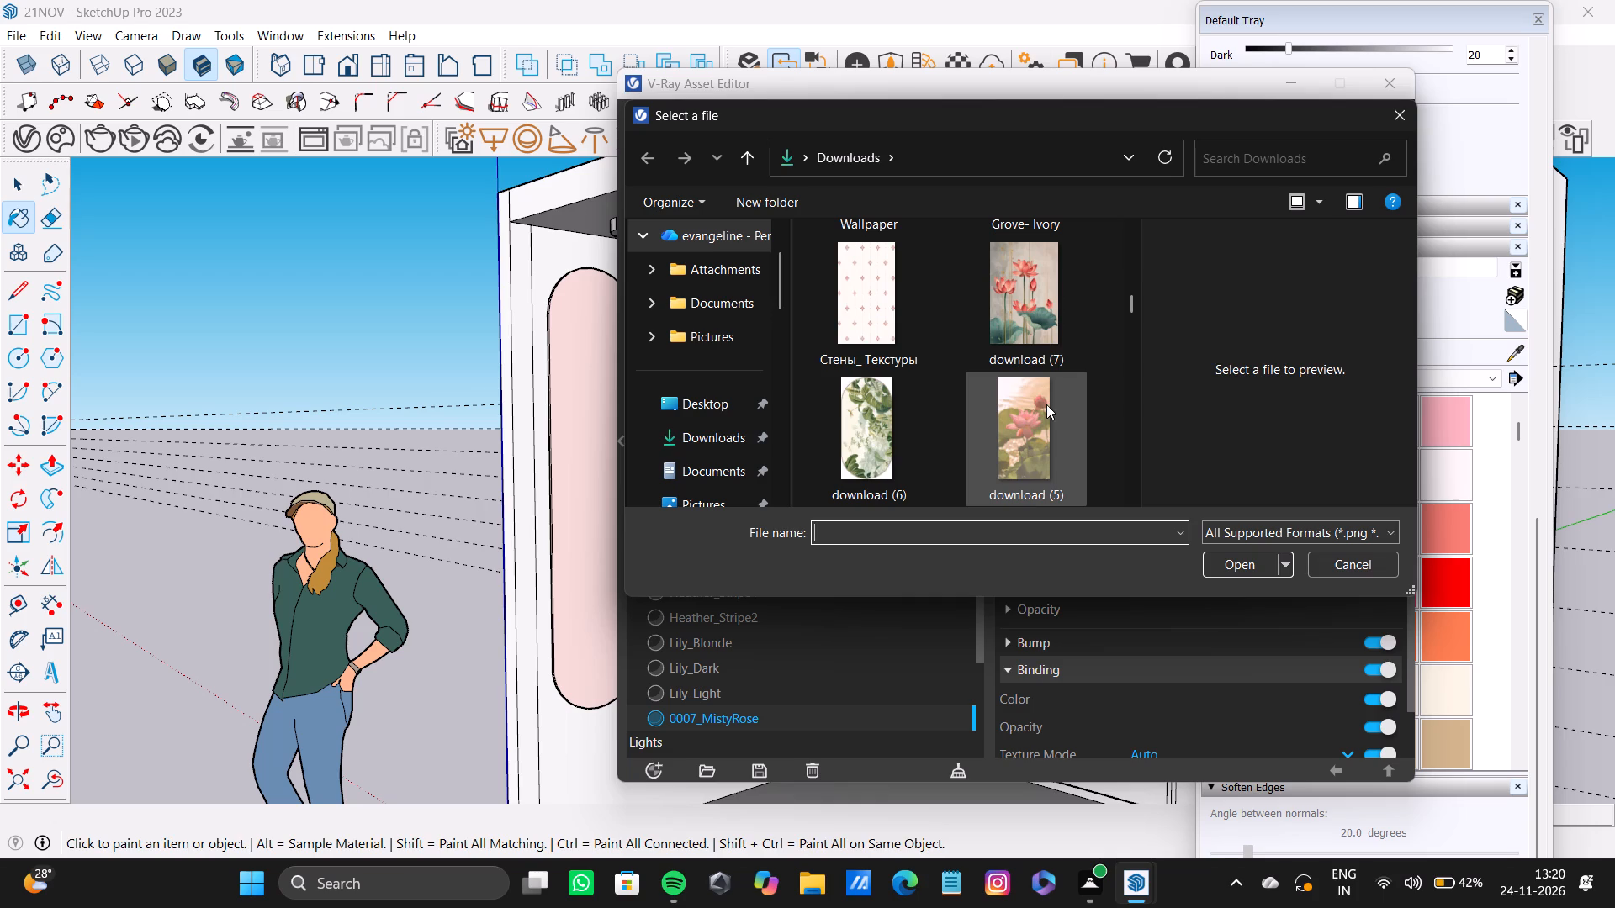
{"action": "left_click", "coordinate": [1018, 339]}
{"action": "left_click", "coordinate": [1227, 562]}
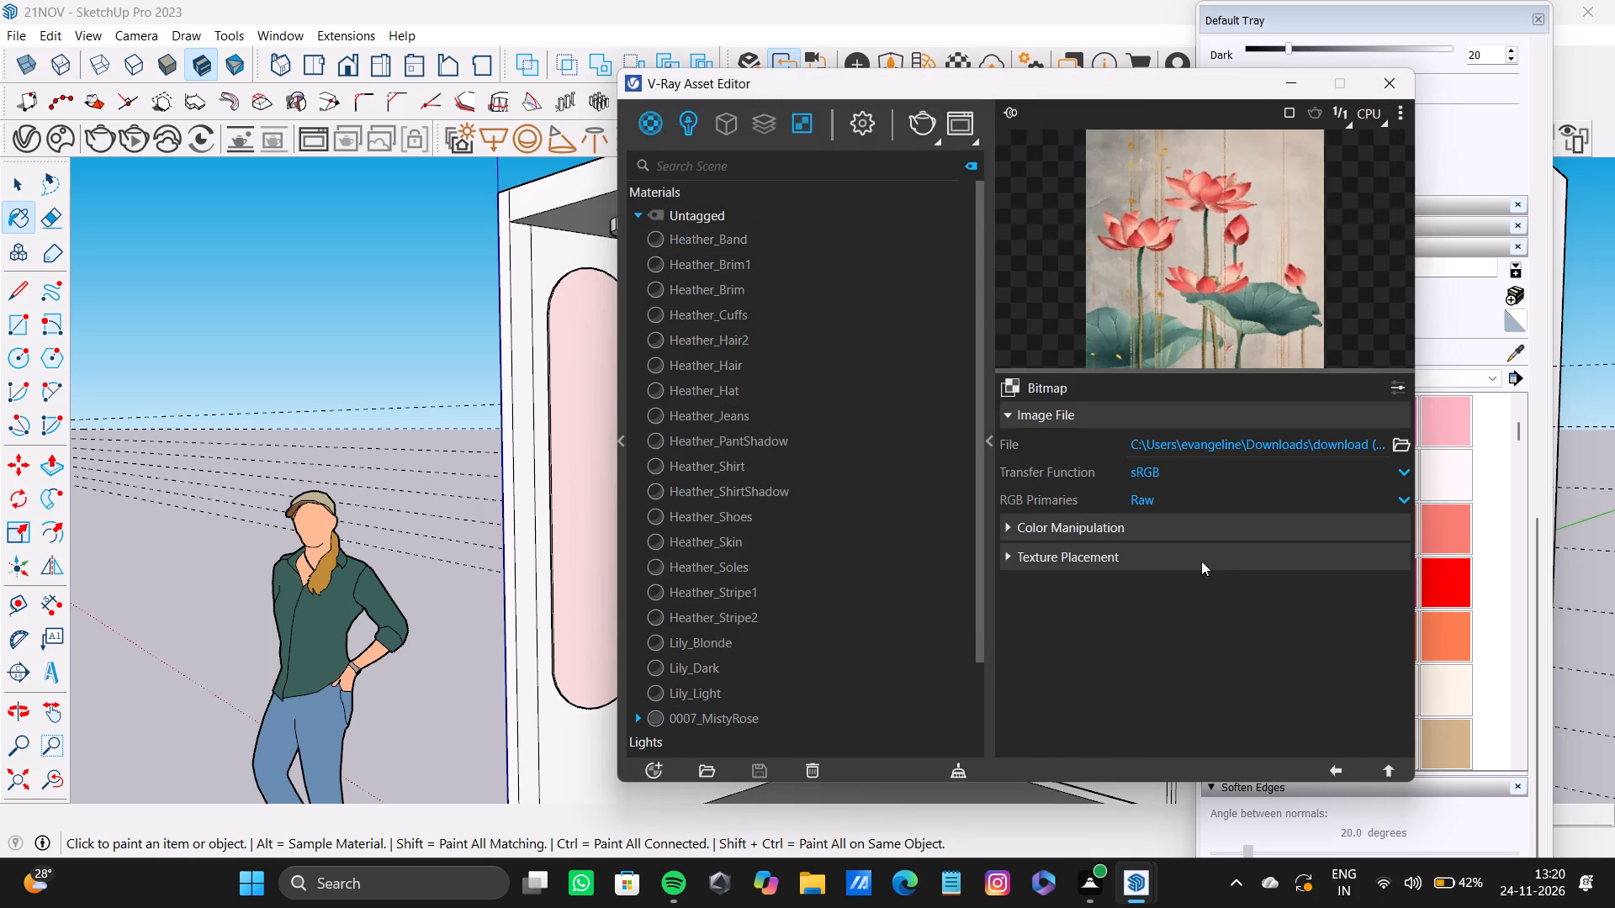
{"action": "left_click", "coordinate": [1388, 80]}
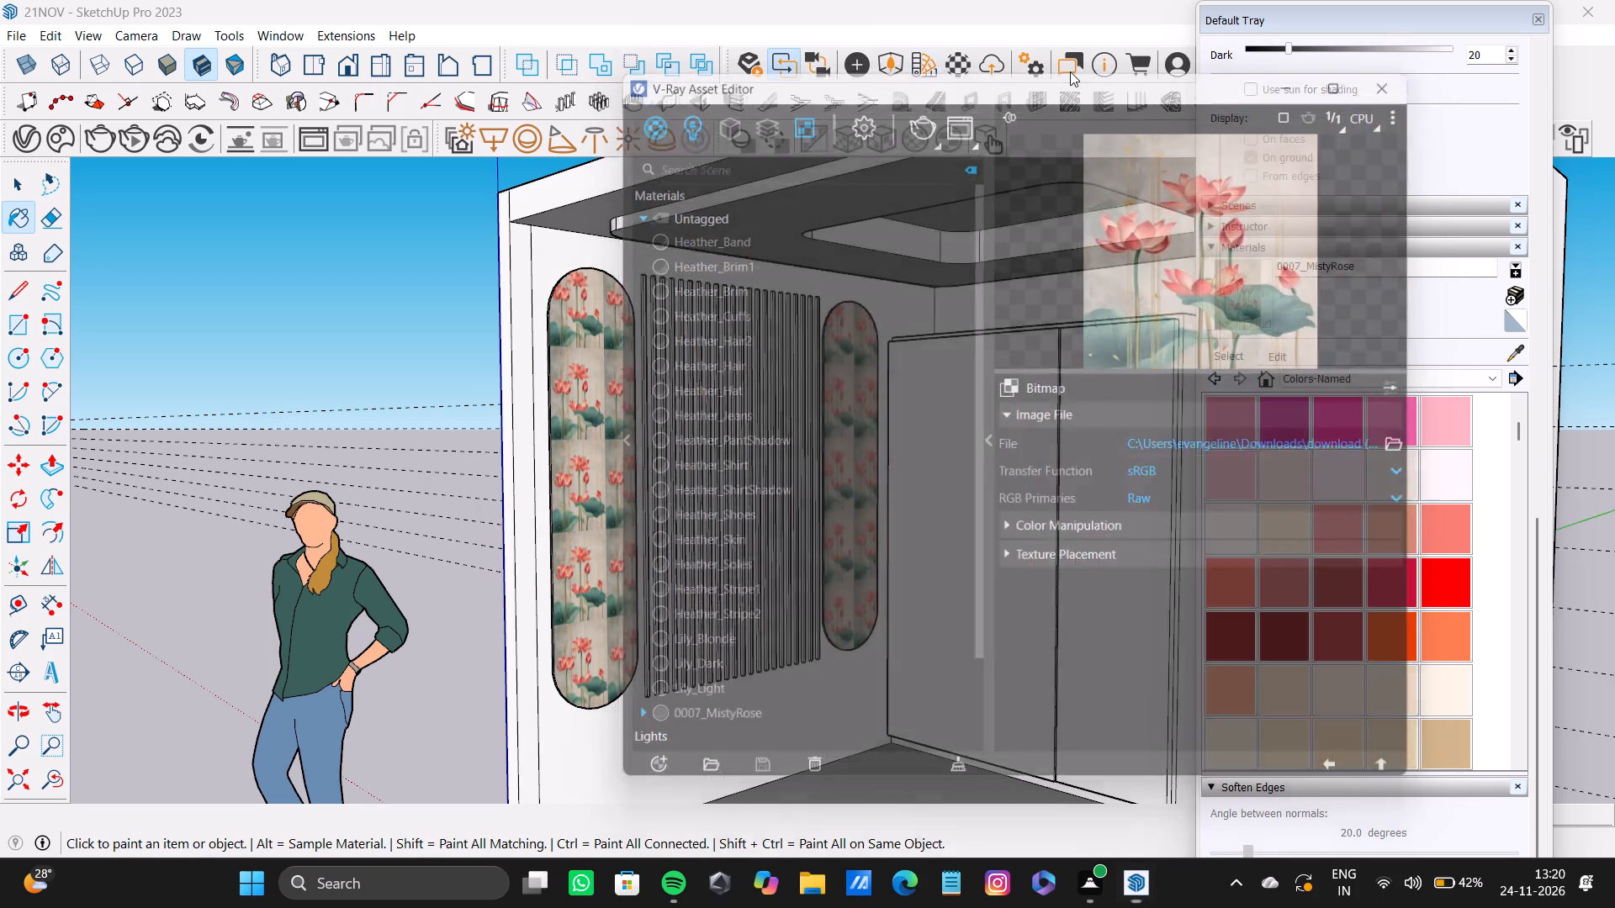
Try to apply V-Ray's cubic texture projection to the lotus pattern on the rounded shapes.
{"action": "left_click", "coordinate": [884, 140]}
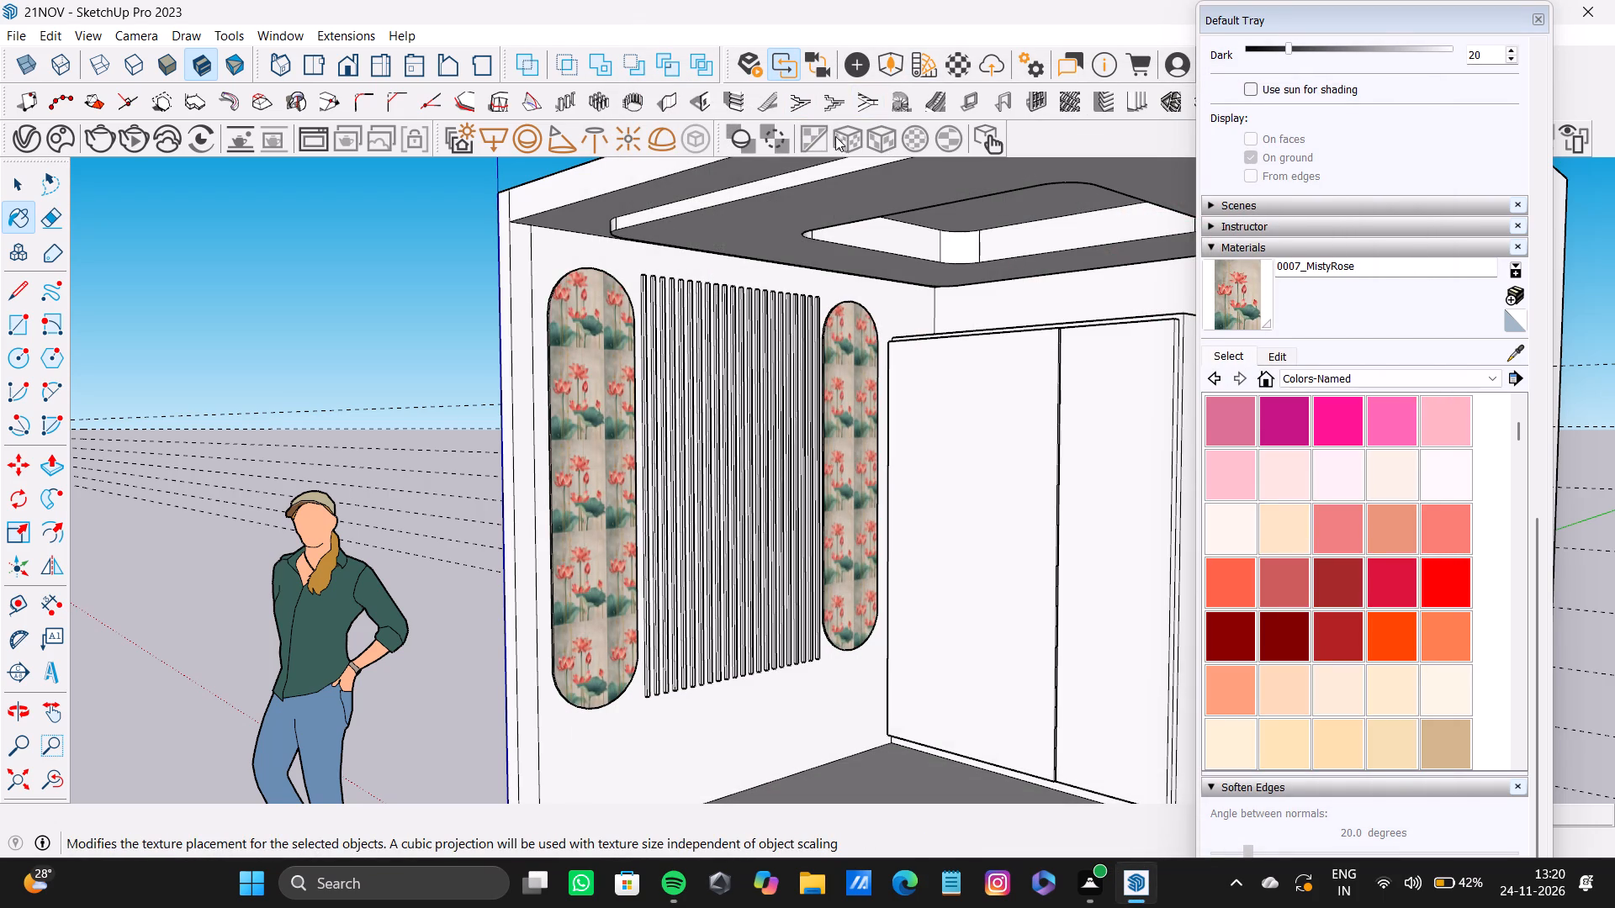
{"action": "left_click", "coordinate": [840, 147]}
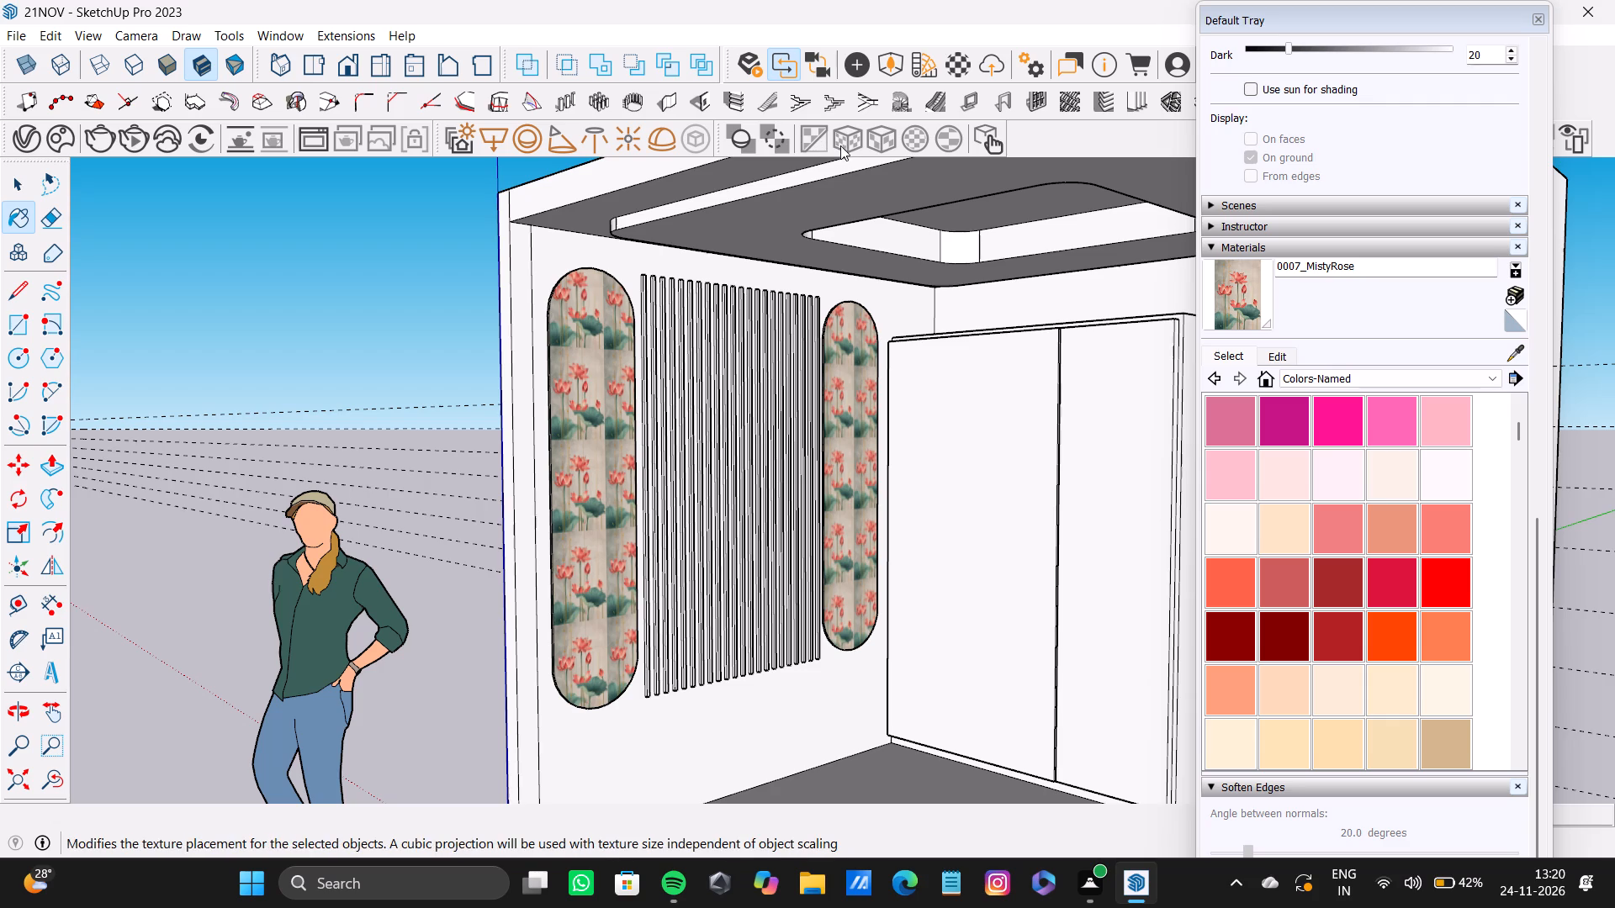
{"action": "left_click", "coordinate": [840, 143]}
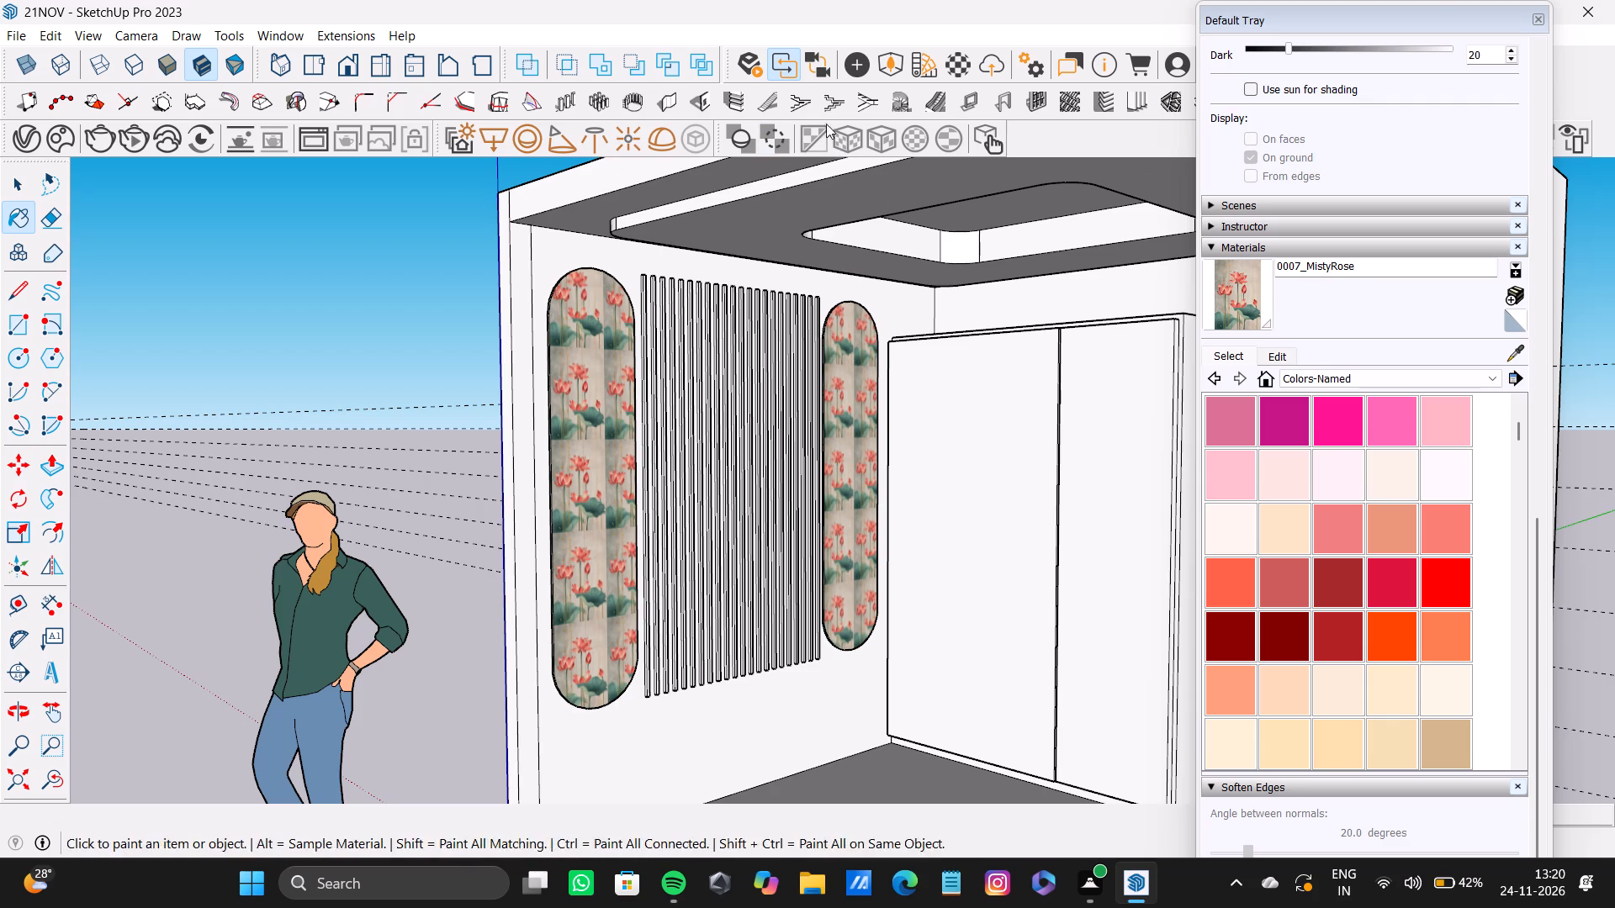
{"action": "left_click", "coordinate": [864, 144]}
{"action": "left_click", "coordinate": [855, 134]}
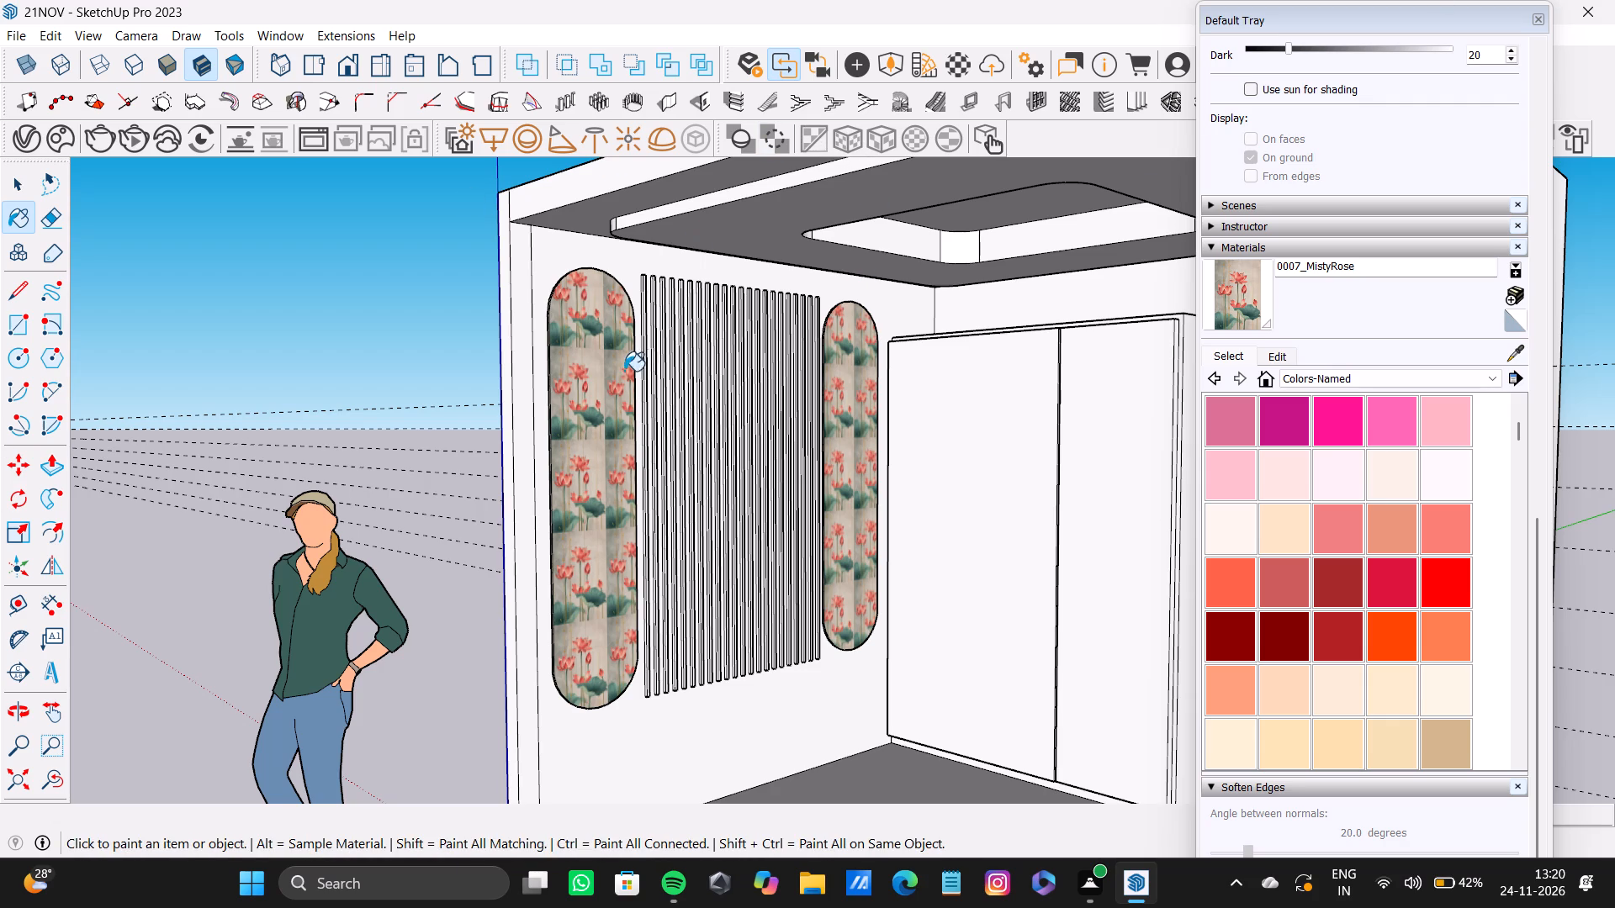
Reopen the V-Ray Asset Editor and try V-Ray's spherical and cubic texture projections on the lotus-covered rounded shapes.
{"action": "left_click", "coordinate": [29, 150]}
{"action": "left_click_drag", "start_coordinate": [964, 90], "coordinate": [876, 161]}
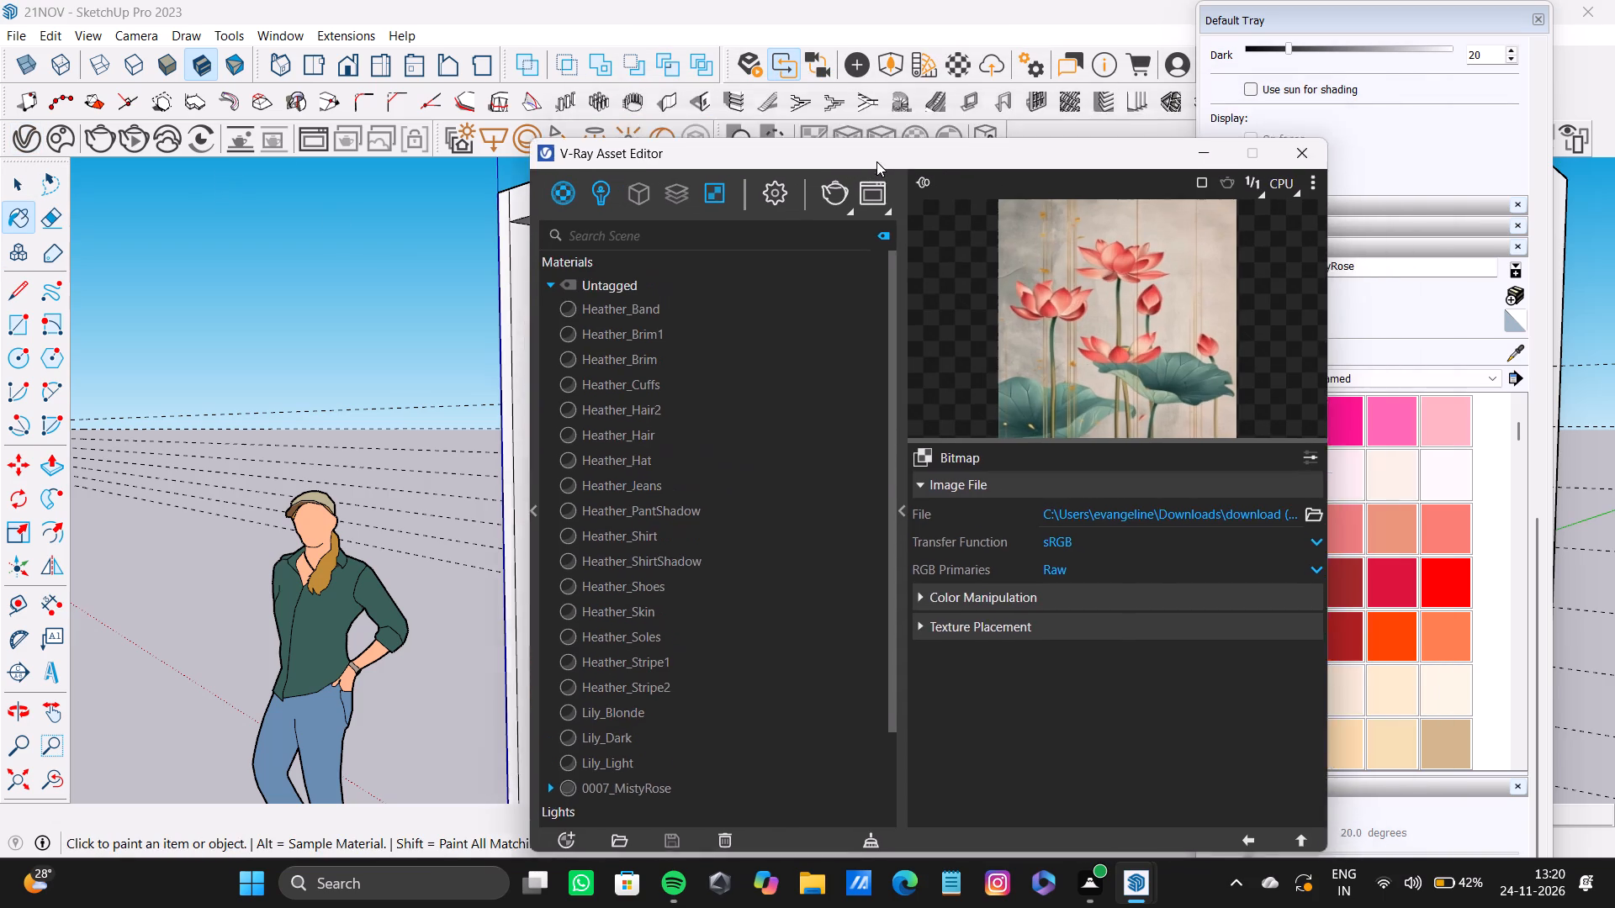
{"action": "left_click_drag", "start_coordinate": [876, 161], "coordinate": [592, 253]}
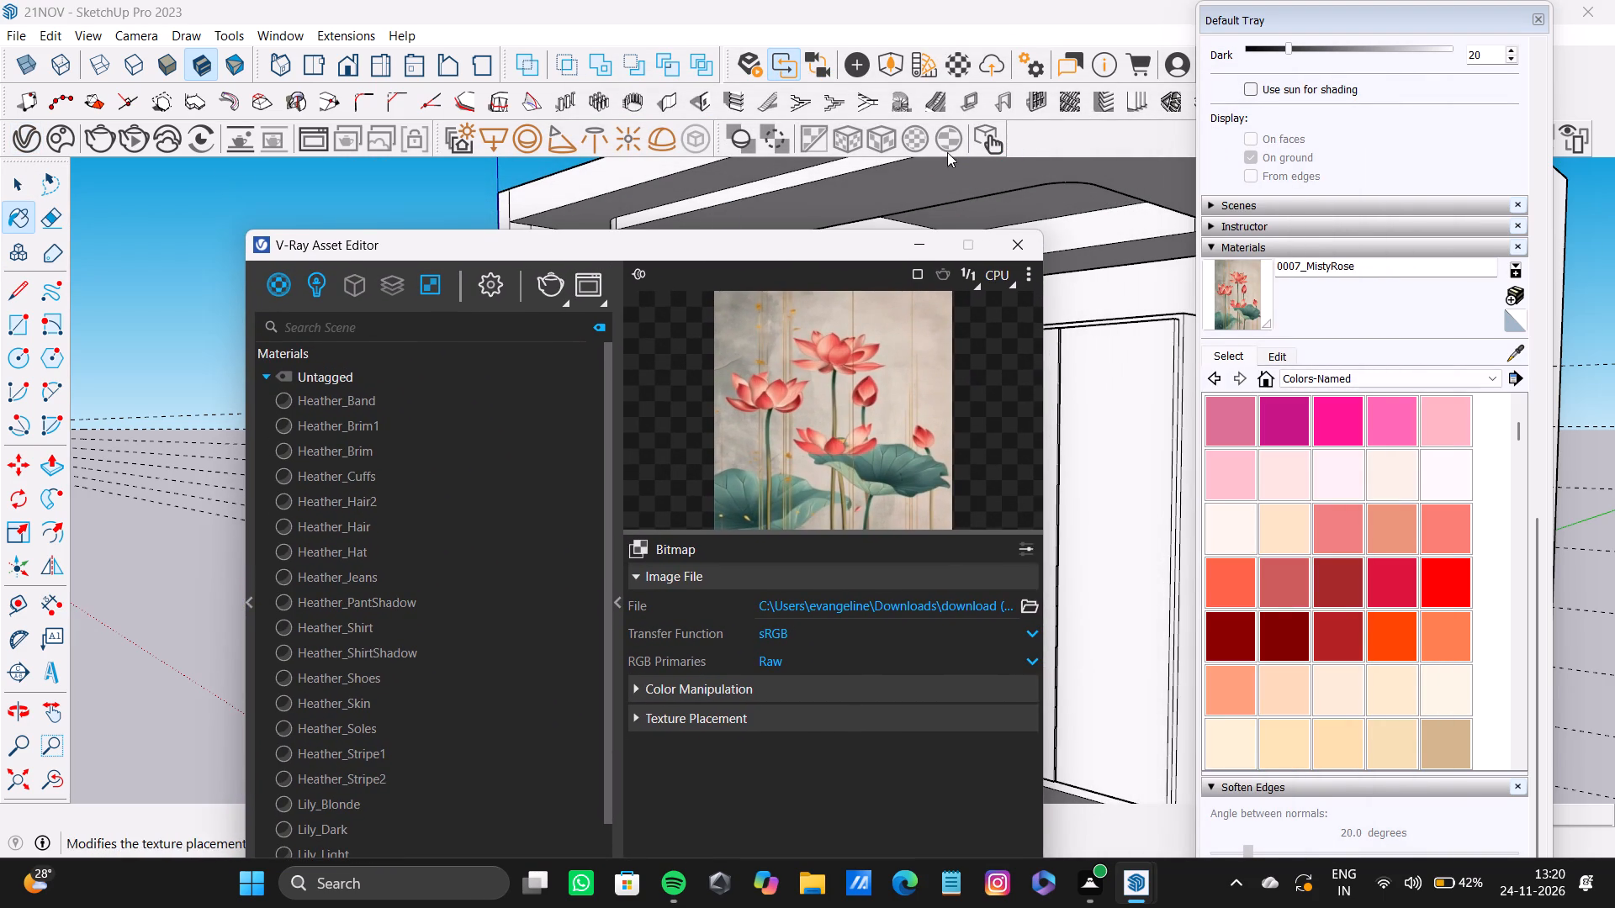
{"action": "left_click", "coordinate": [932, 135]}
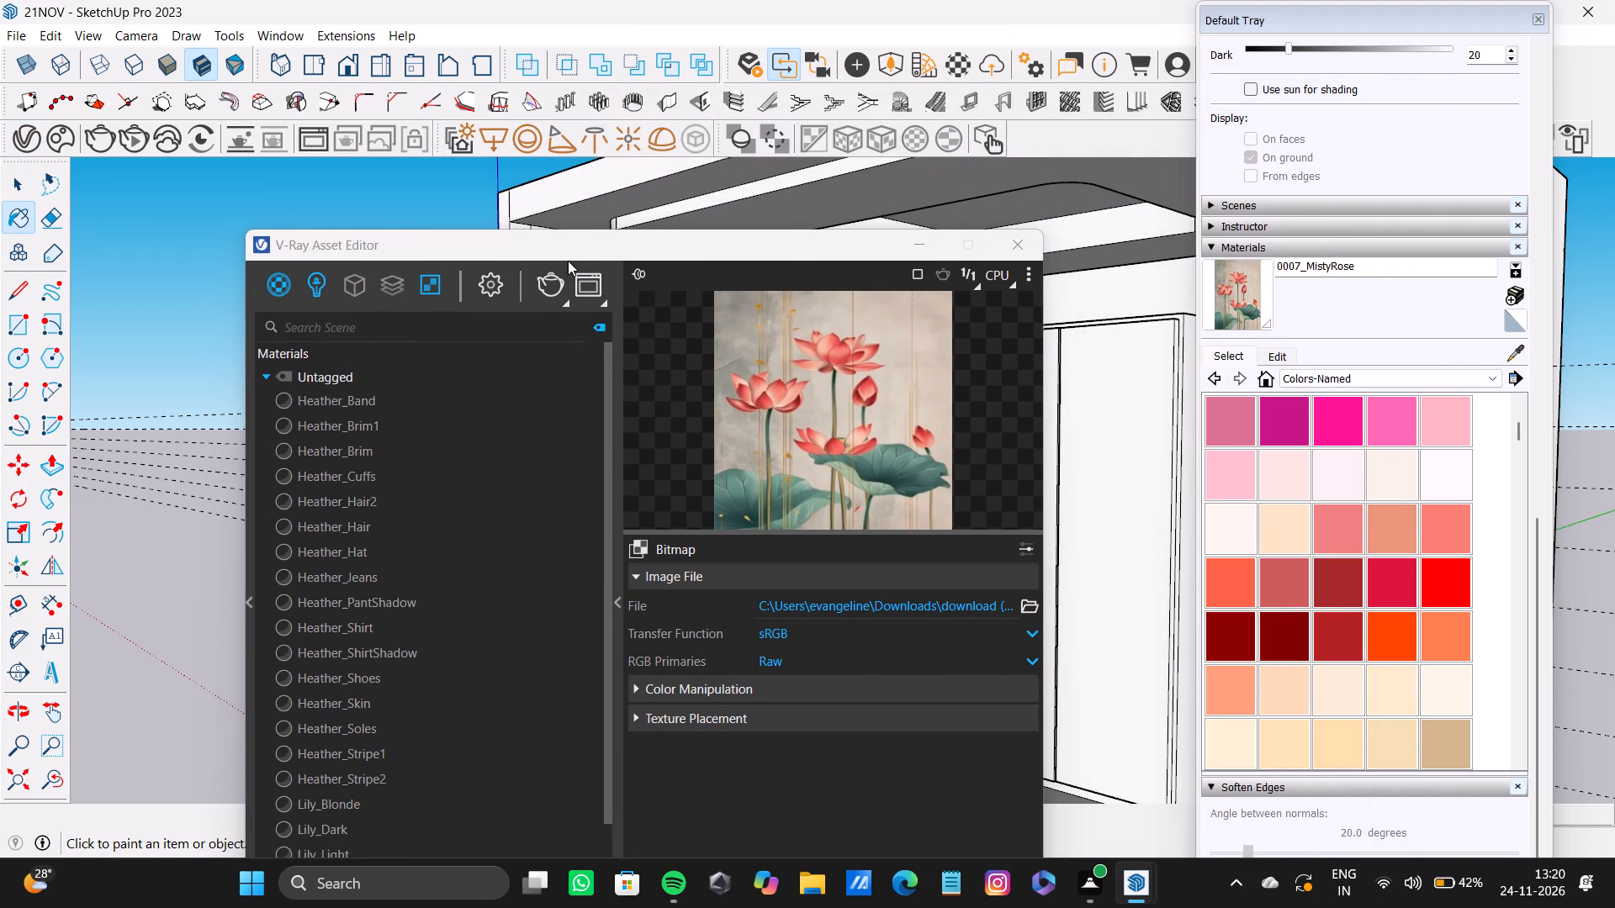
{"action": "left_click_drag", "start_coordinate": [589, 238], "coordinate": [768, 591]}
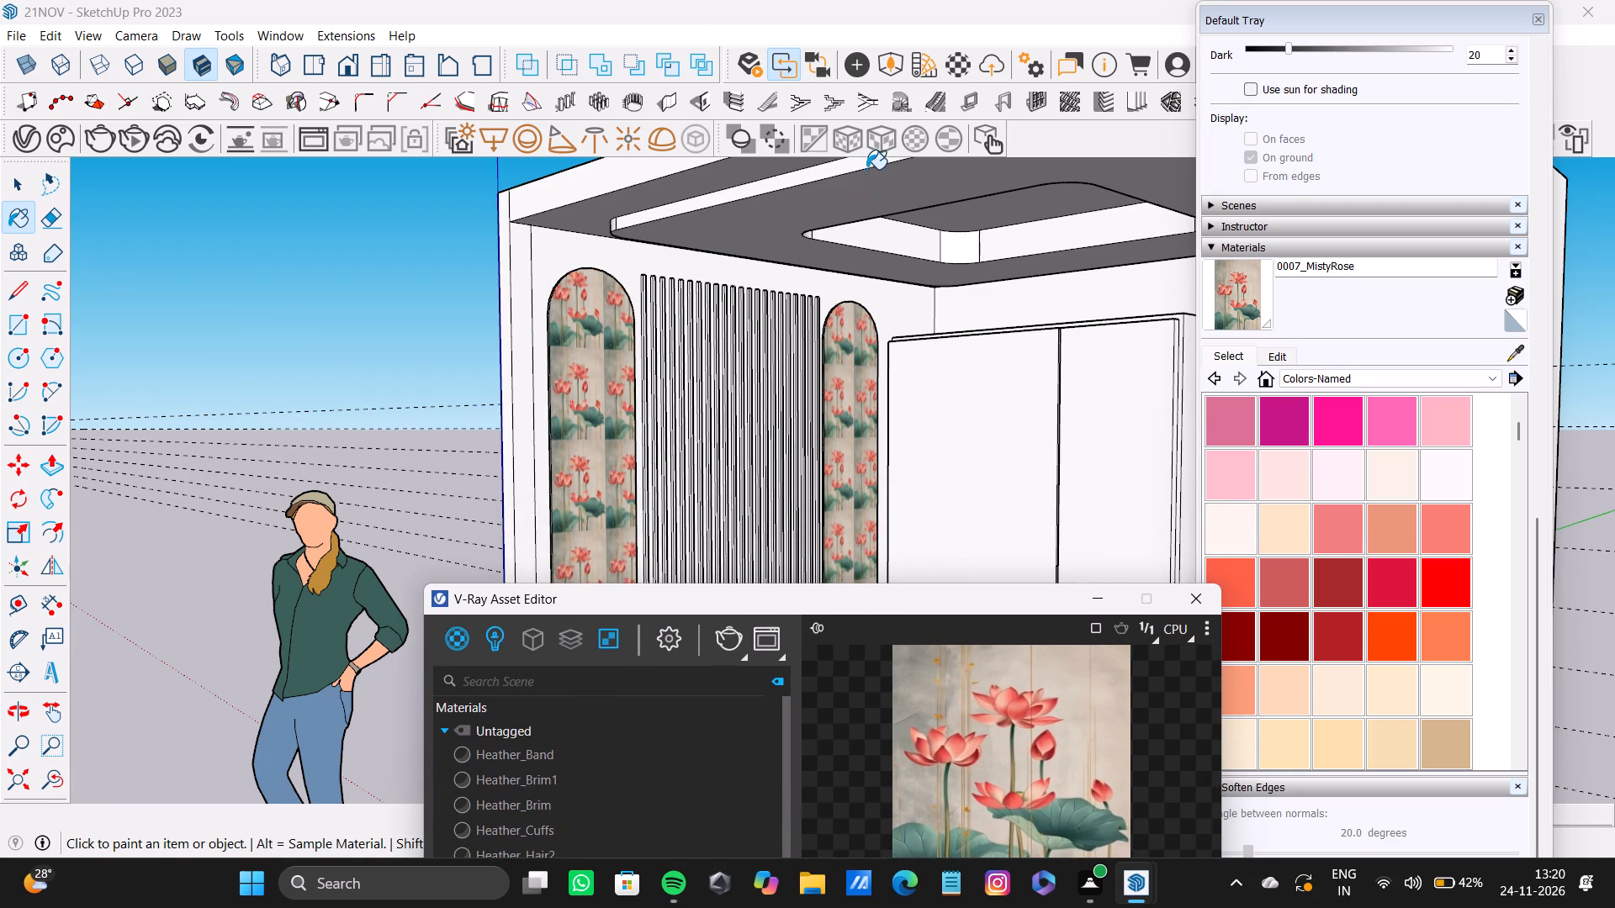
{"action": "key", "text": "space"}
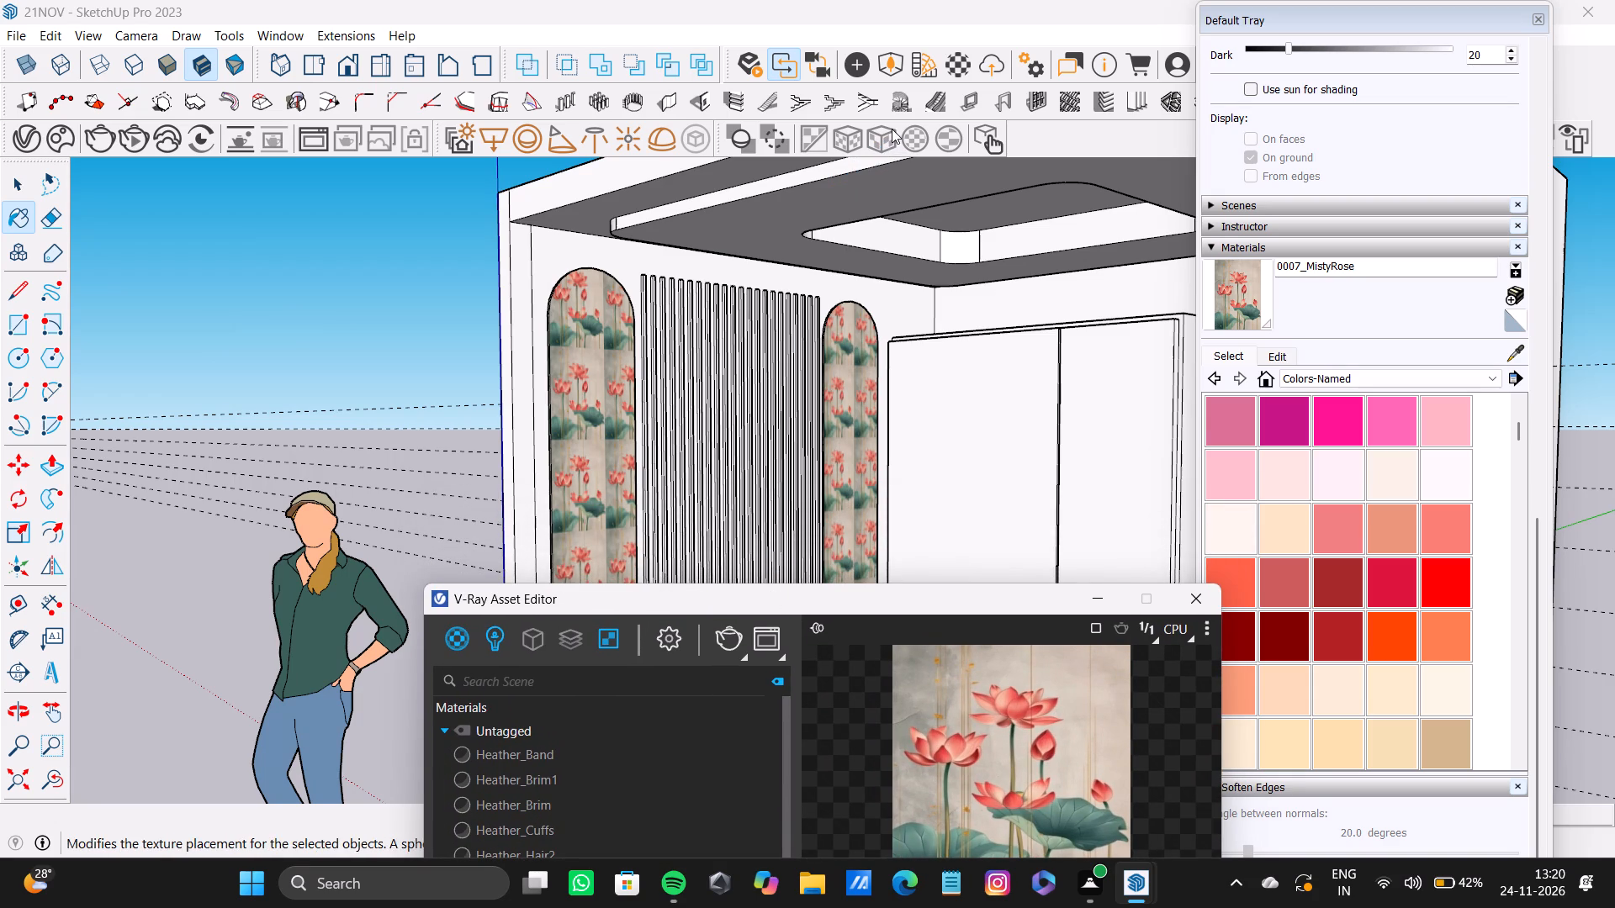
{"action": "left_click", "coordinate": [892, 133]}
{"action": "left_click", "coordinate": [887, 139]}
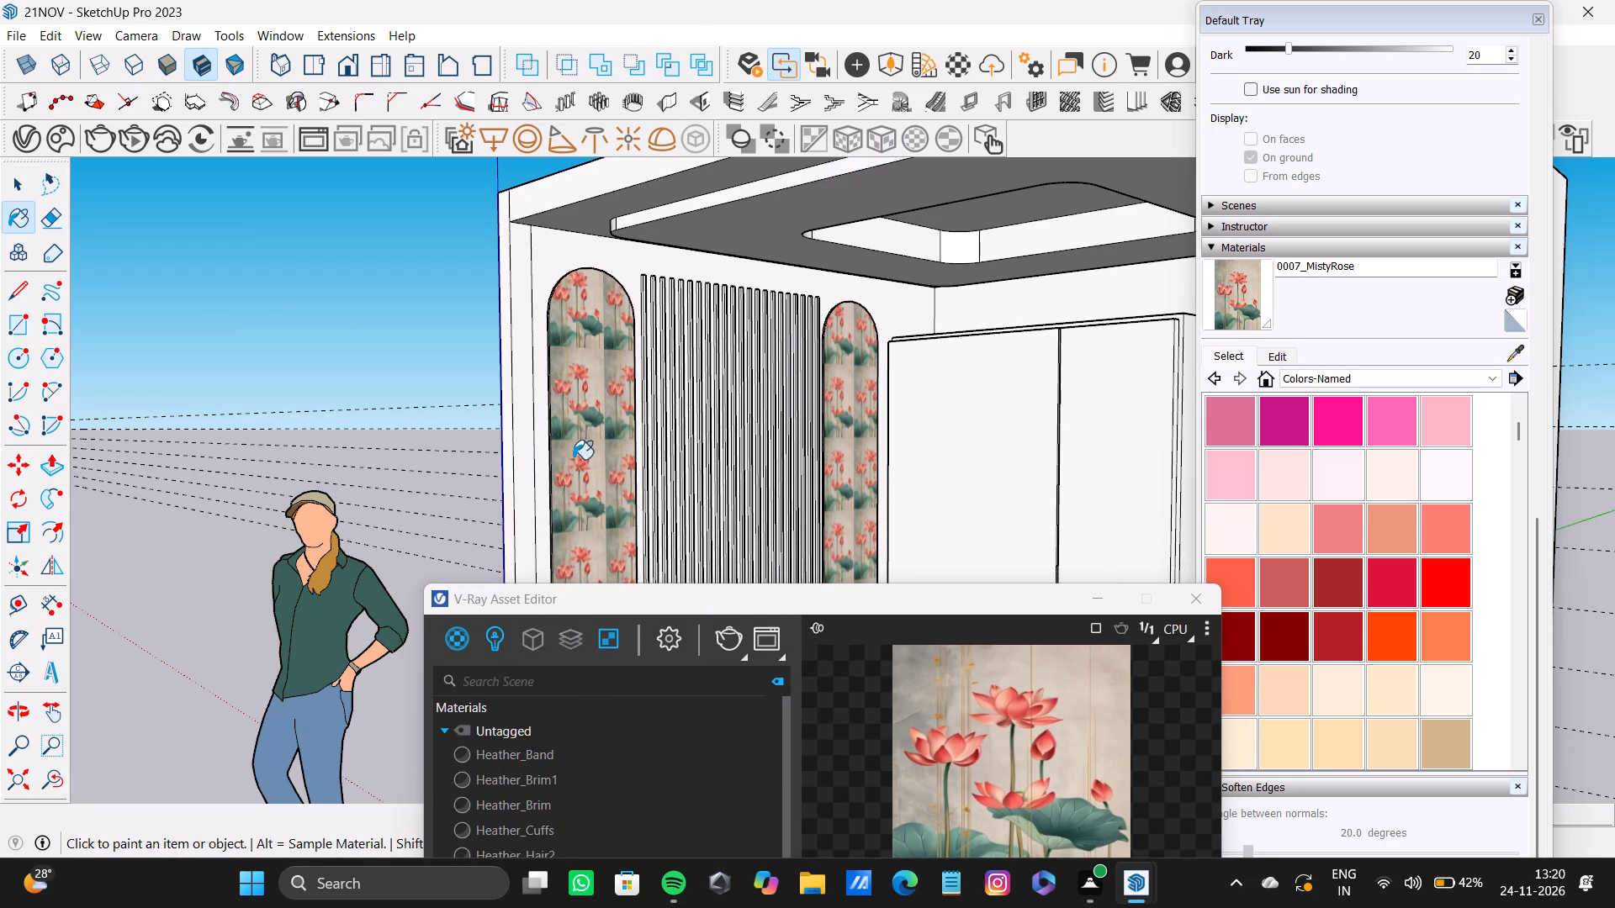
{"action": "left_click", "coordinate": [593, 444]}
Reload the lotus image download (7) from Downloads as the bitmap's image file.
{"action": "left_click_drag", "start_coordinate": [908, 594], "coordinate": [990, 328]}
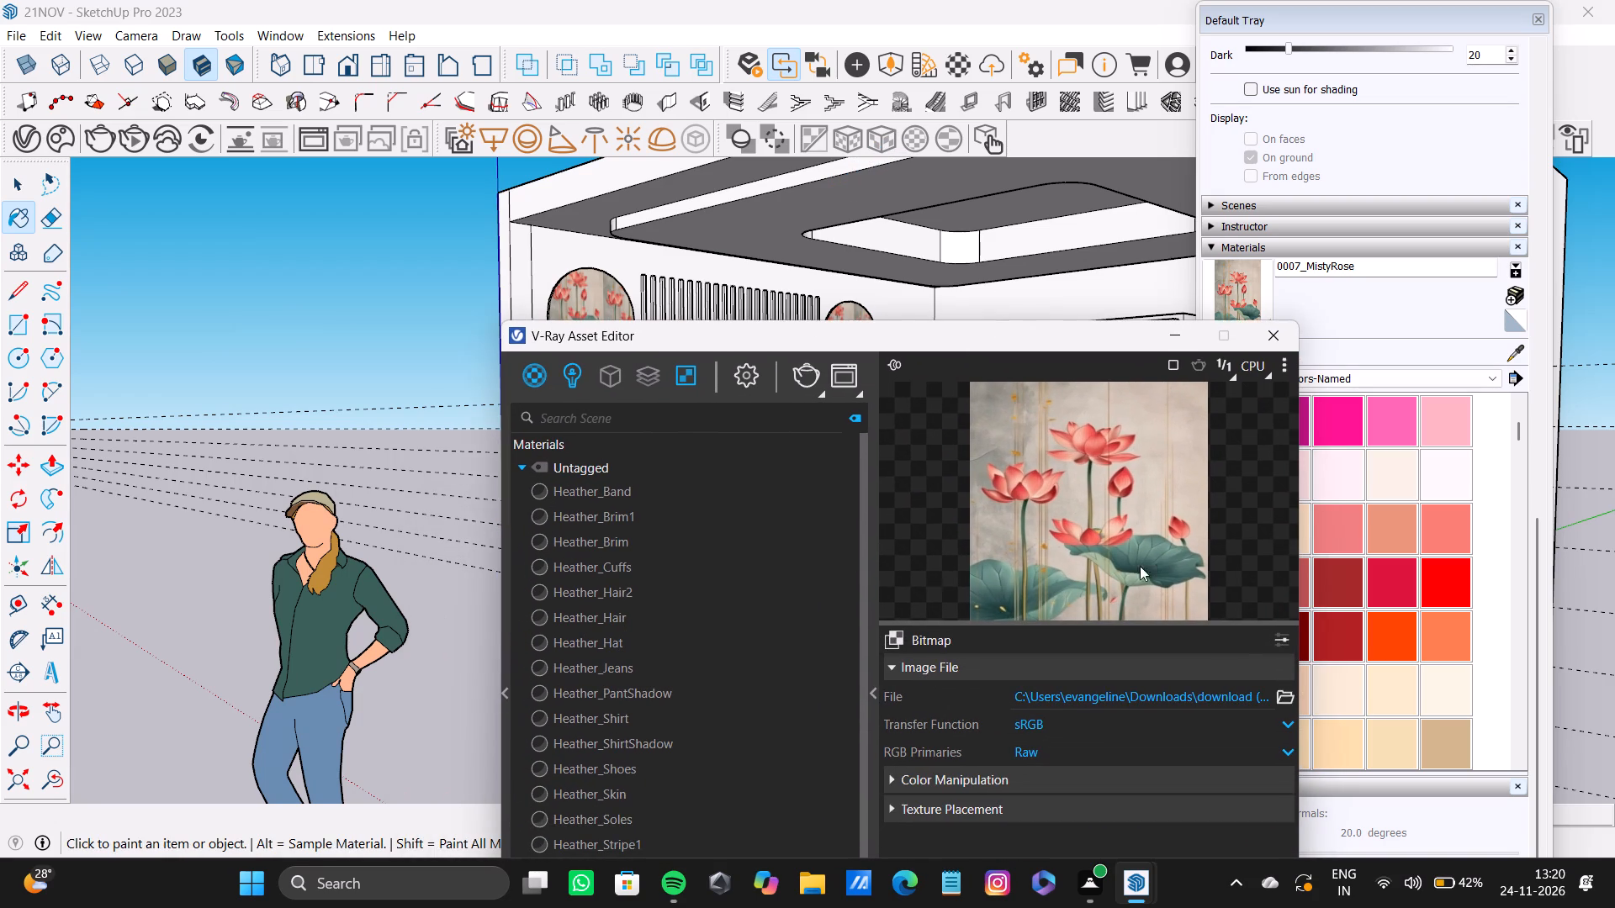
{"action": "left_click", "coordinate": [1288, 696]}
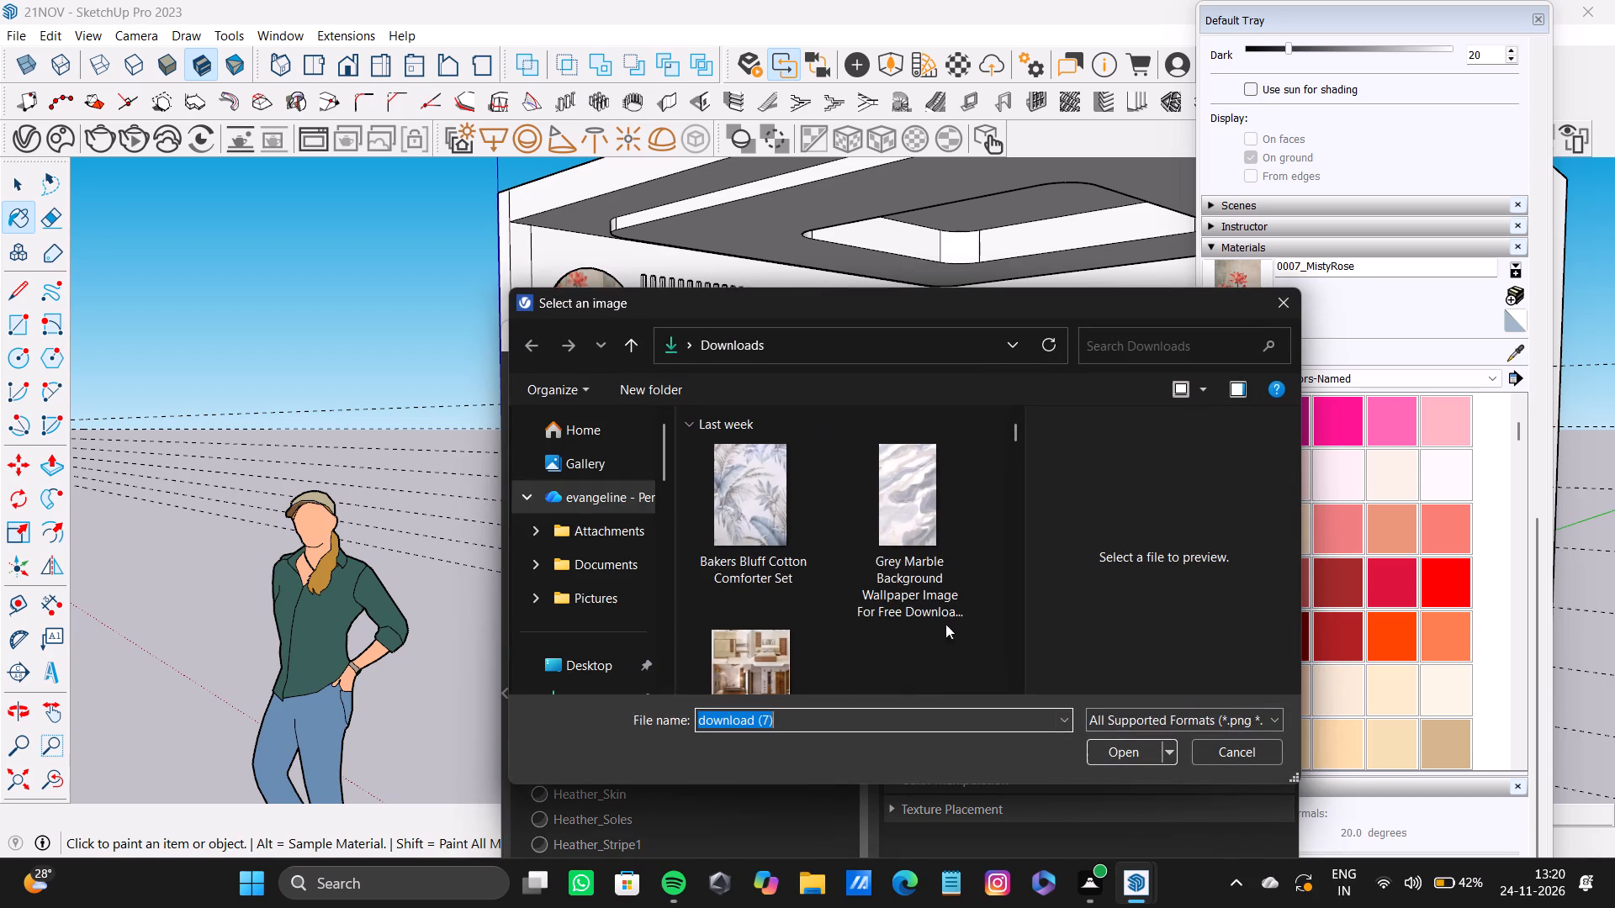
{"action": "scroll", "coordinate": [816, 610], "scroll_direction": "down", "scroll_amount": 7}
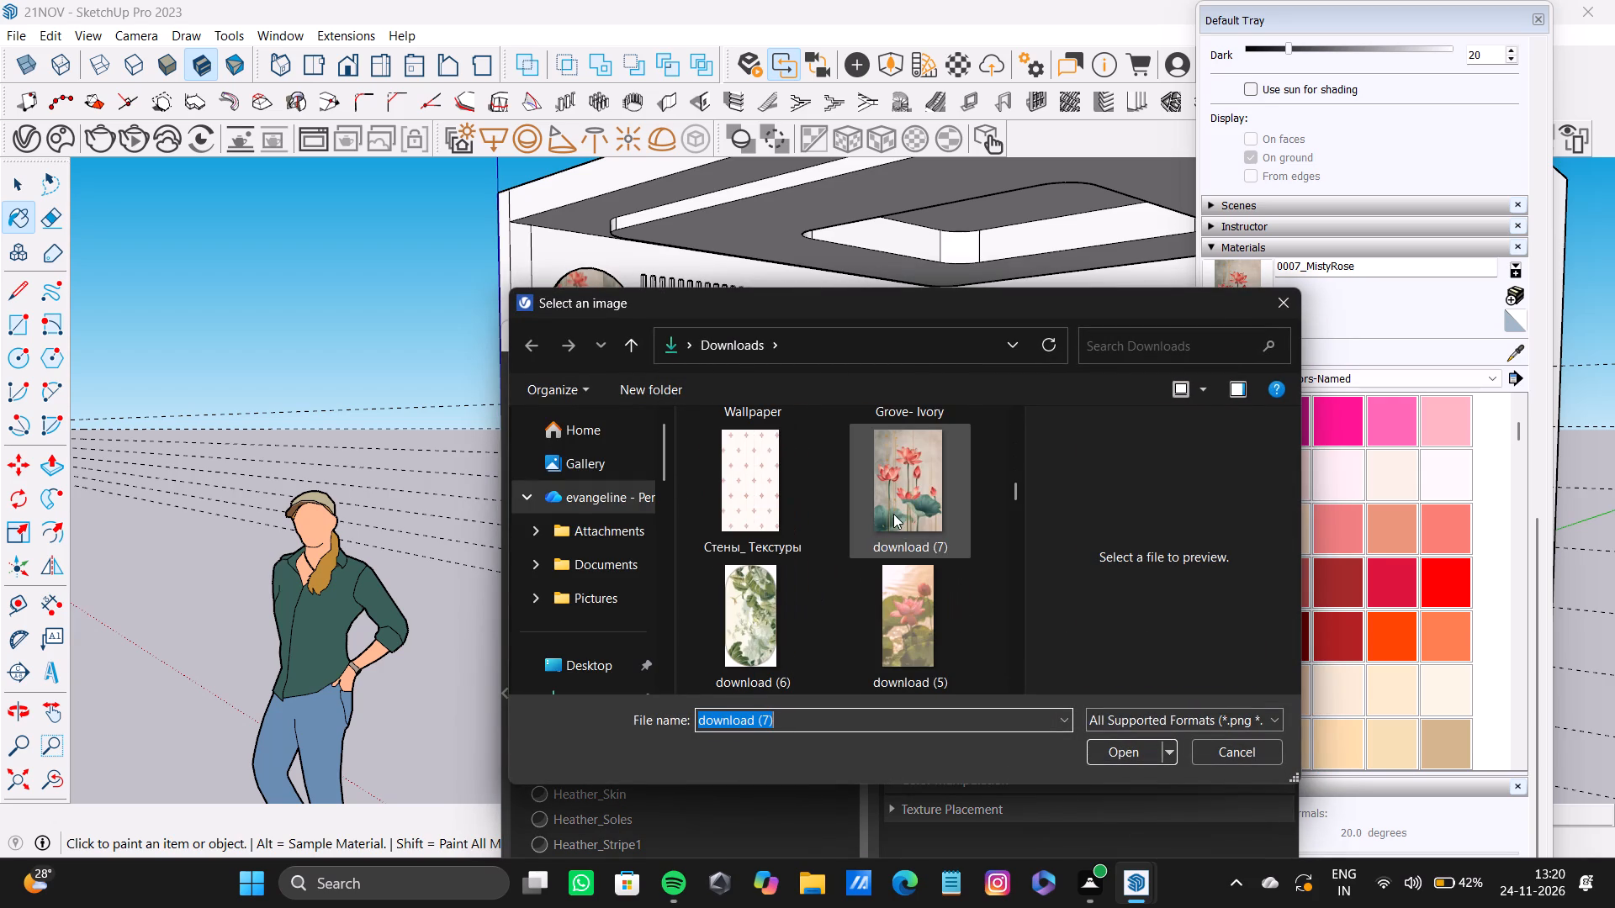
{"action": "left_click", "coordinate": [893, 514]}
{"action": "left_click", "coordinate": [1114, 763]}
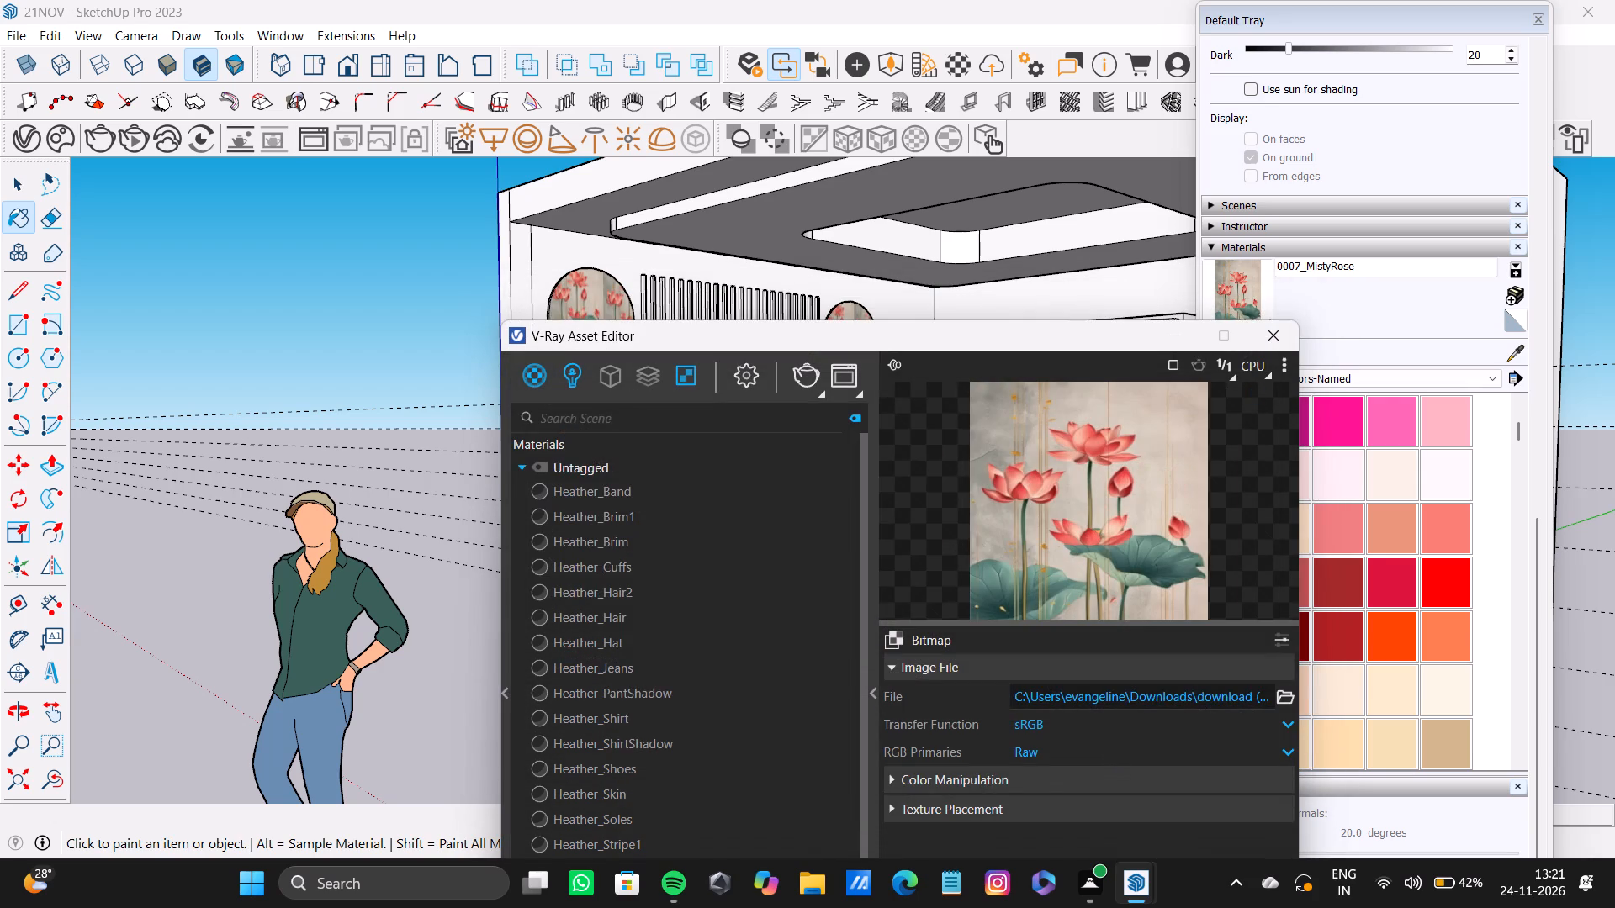
Expand the bitmap's Color Manipulation and Texture Placement settings and examine the placement type, repeat and tiling options.
{"action": "scroll", "coordinate": [1030, 687], "scroll_direction": "down", "scroll_amount": 6}
{"action": "left_click", "coordinate": [1031, 780]}
{"action": "scroll", "coordinate": [1036, 767], "scroll_direction": "down", "scroll_amount": 4}
{"action": "left_click_drag", "start_coordinate": [972, 337], "coordinate": [1014, 319]}
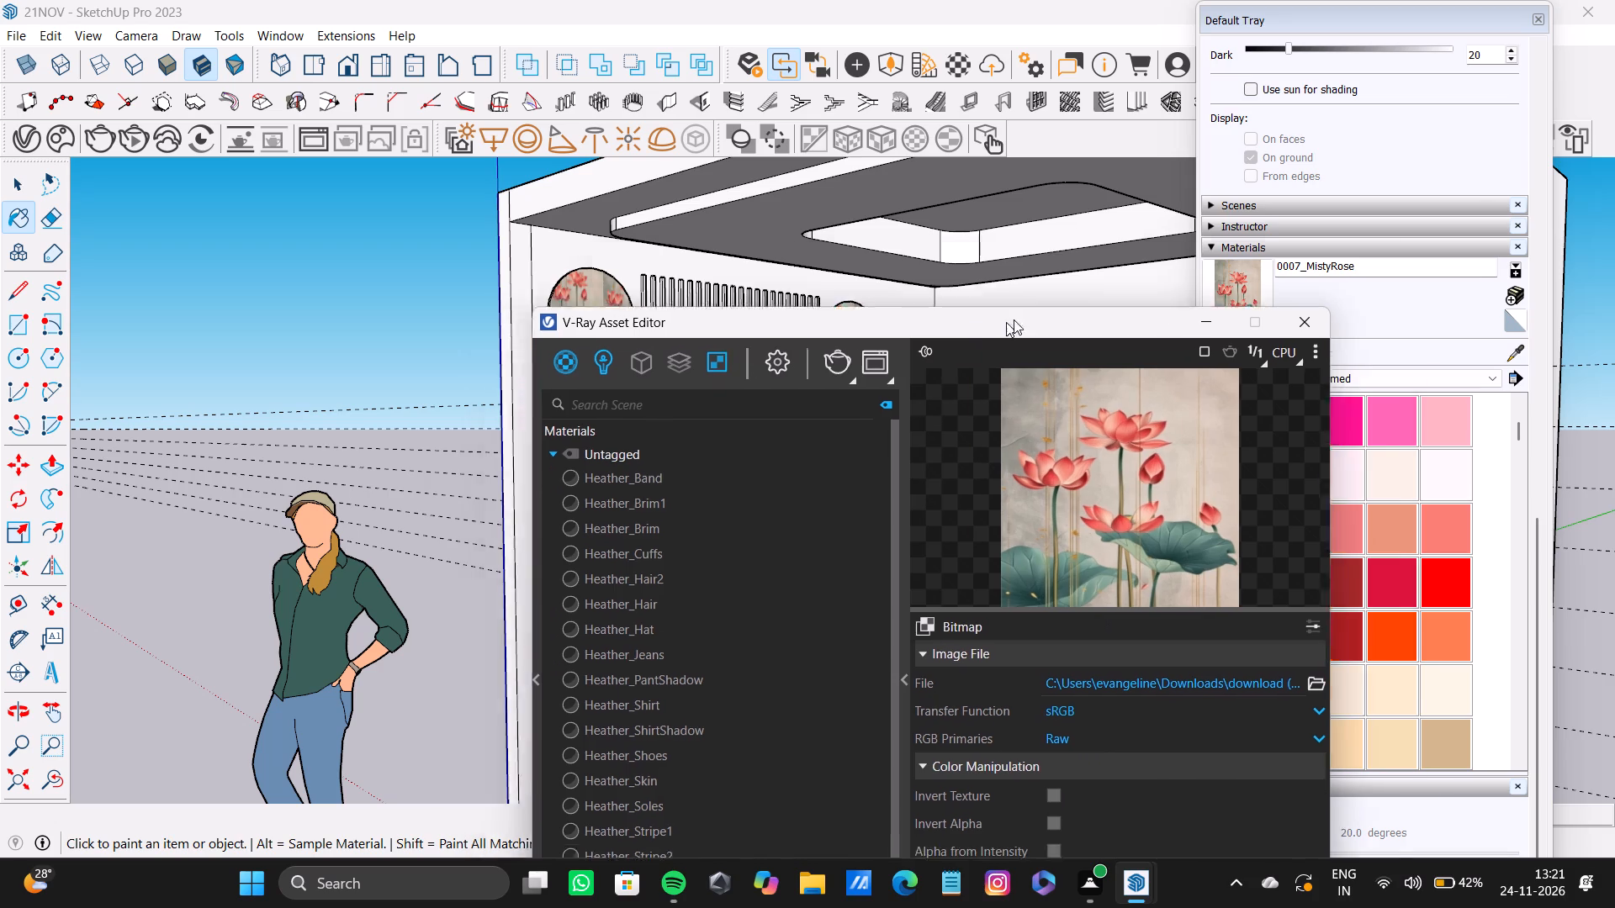
{"action": "left_click_drag", "start_coordinate": [1014, 319], "coordinate": [1143, 167]}
{"action": "scroll", "coordinate": [1204, 621], "scroll_direction": "down", "scroll_amount": 4}
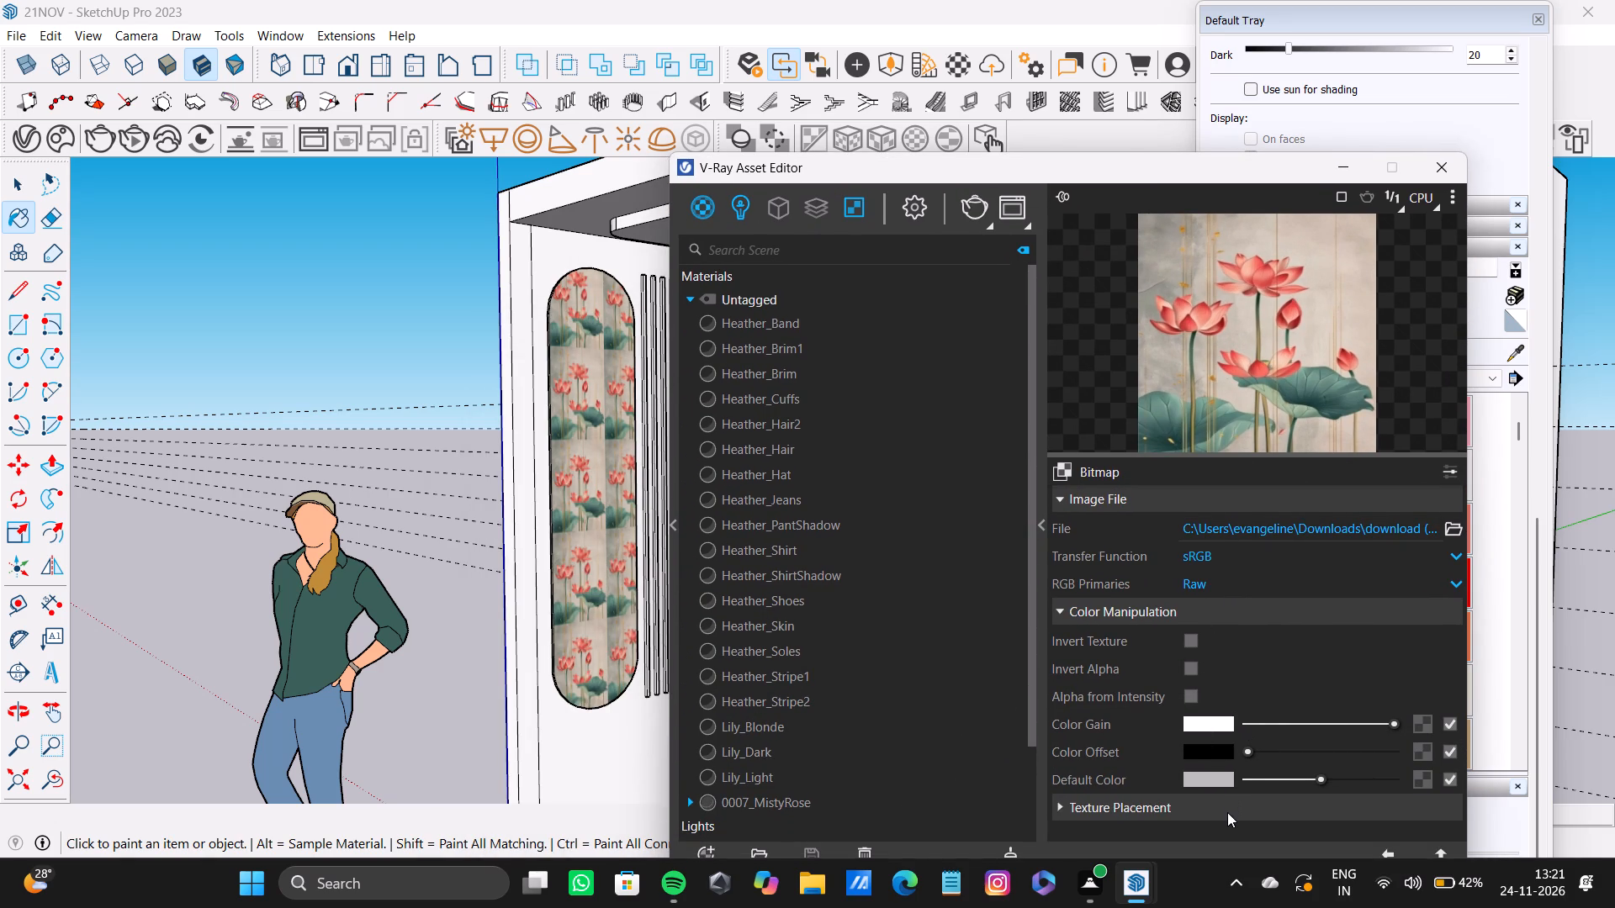
{"action": "left_click", "coordinate": [1223, 821]}
{"action": "scroll", "coordinate": [1221, 791], "scroll_direction": "down", "scroll_amount": 2}
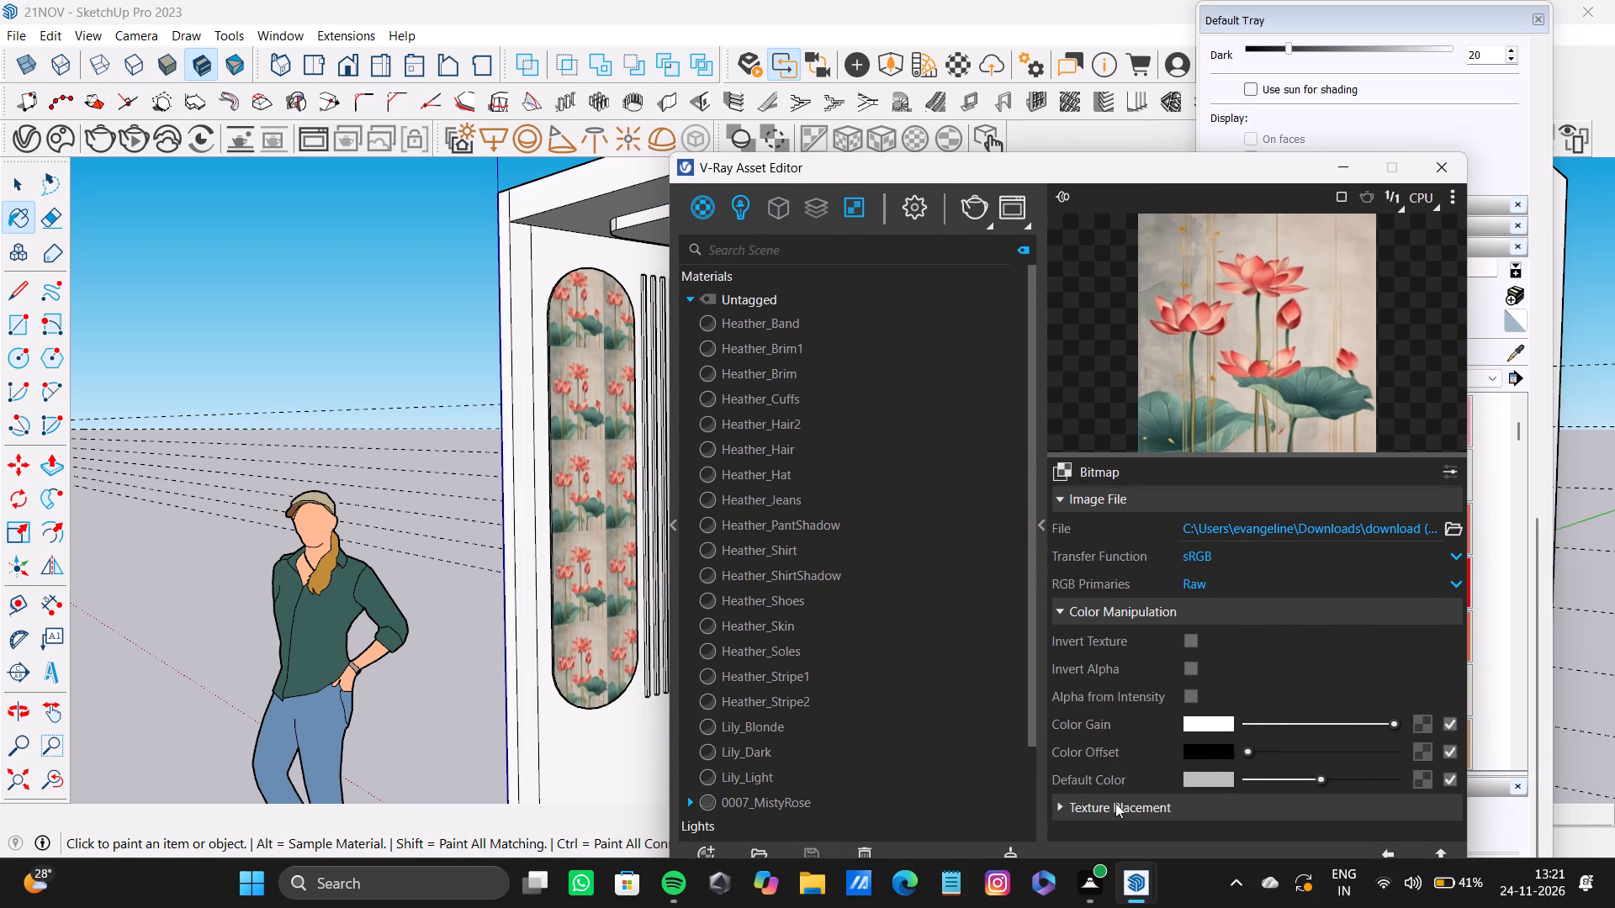
{"action": "left_click", "coordinate": [1115, 805]}
{"action": "scroll", "coordinate": [1226, 783], "scroll_direction": "down", "scroll_amount": 7}
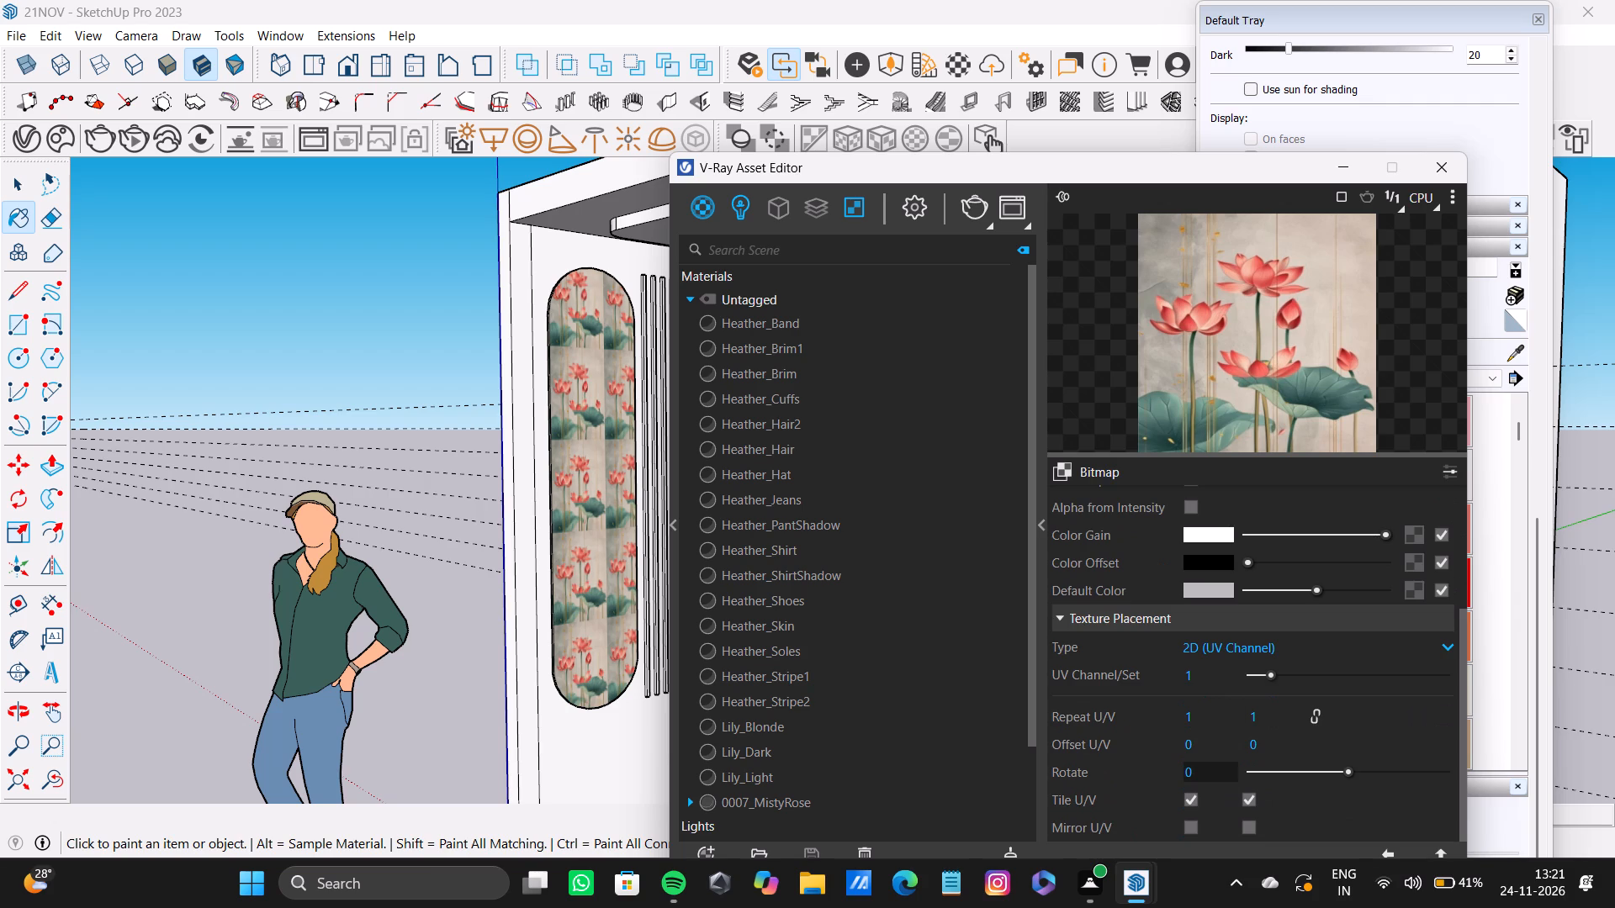
{"action": "scroll", "coordinate": [1225, 770], "scroll_direction": "up", "scroll_amount": 3}
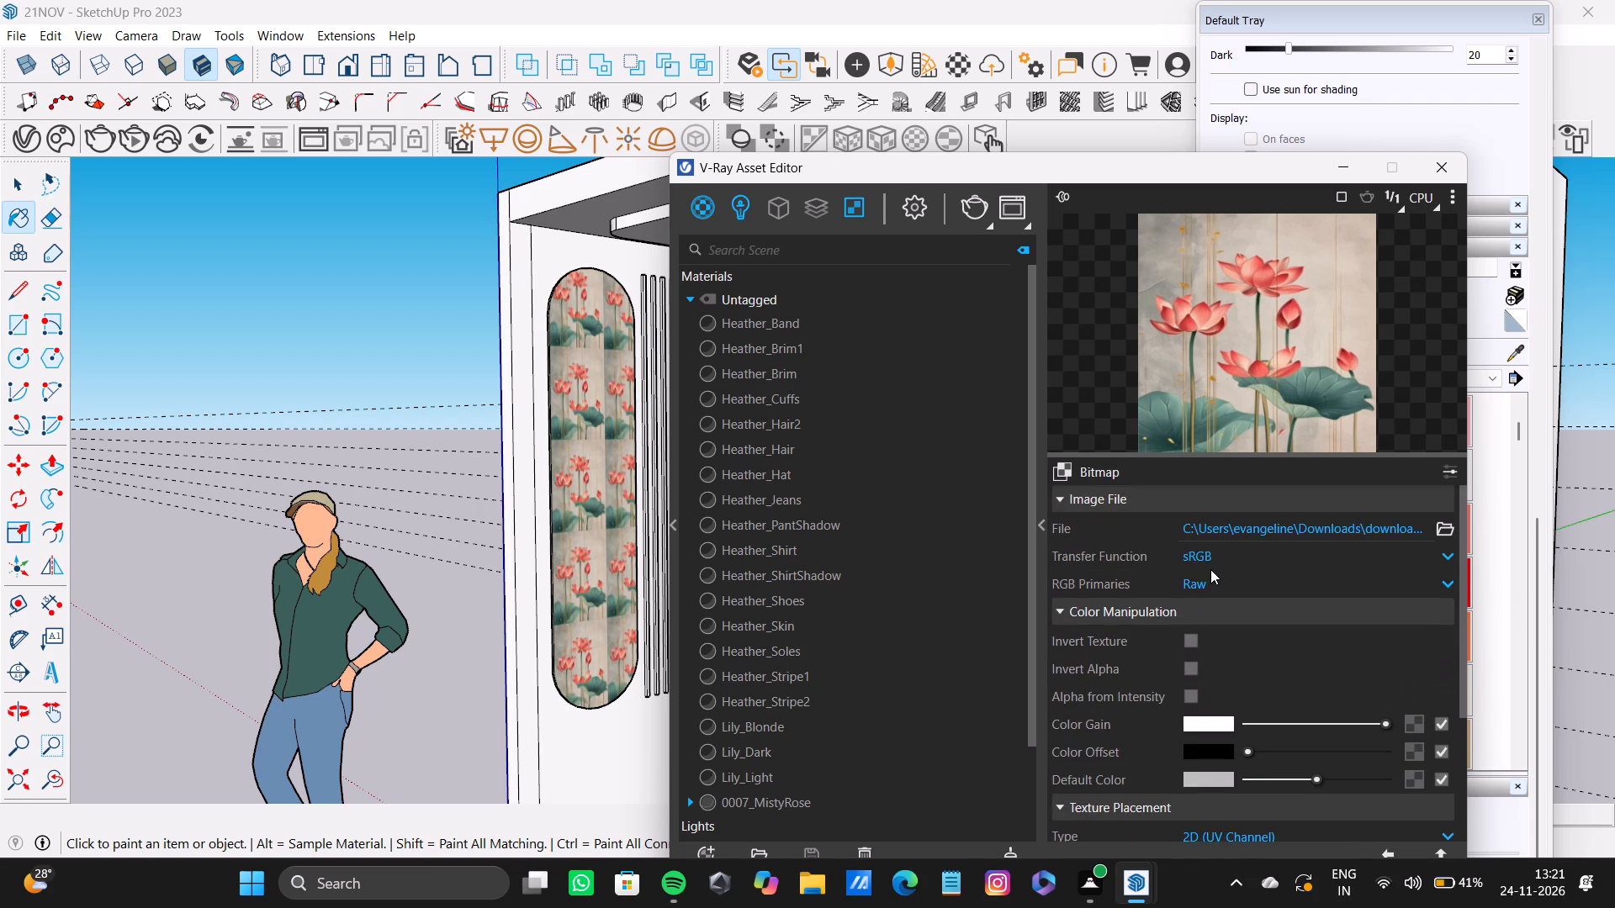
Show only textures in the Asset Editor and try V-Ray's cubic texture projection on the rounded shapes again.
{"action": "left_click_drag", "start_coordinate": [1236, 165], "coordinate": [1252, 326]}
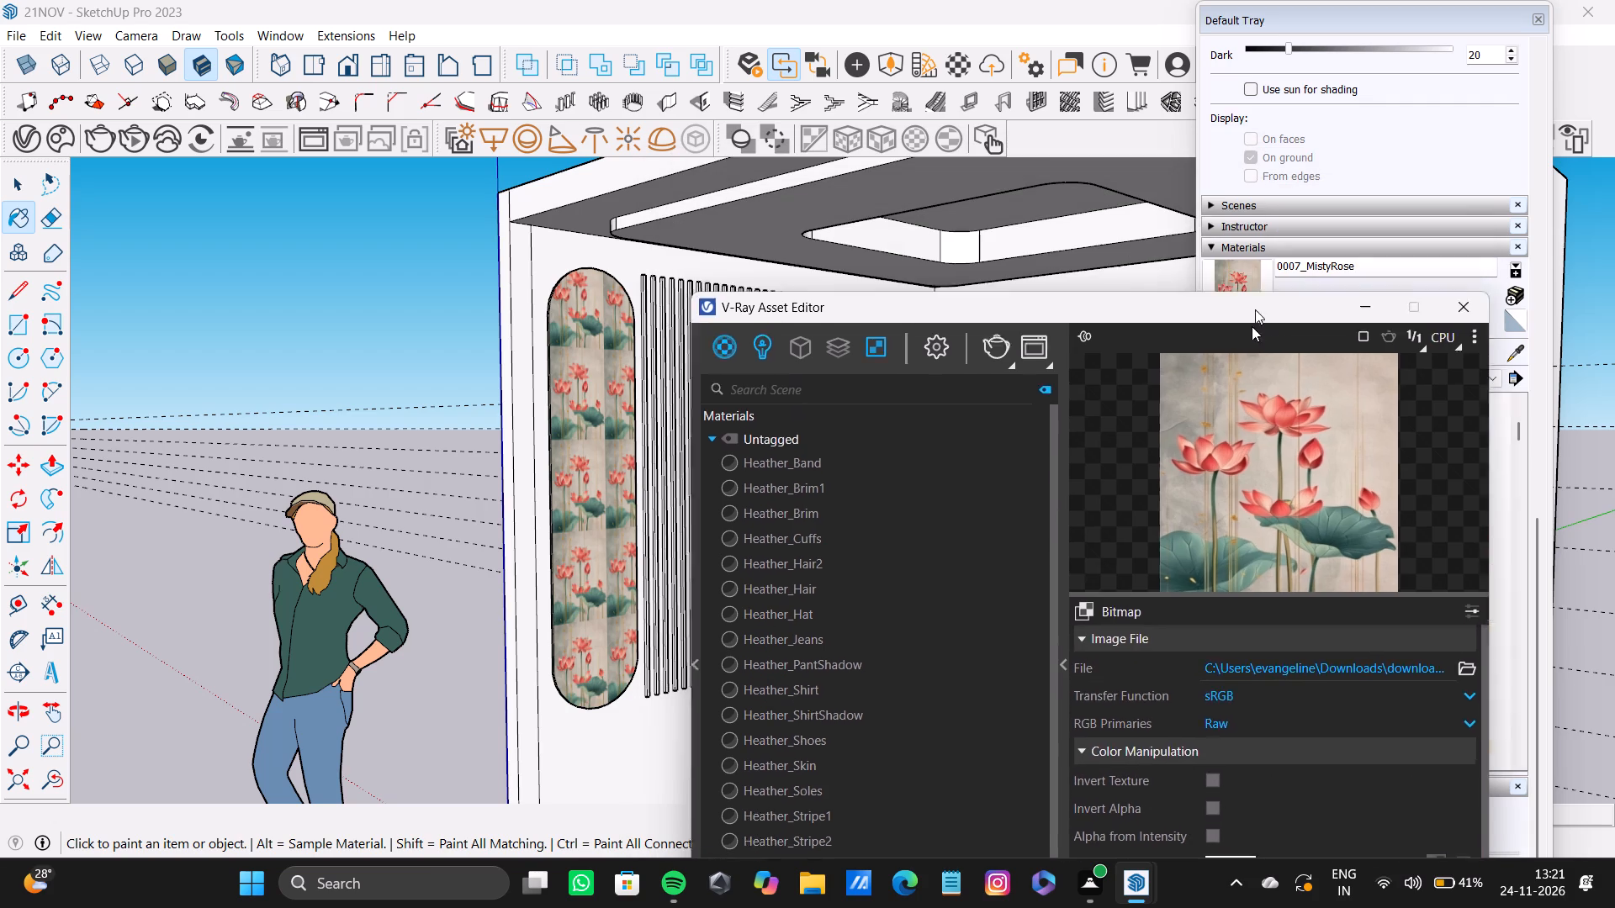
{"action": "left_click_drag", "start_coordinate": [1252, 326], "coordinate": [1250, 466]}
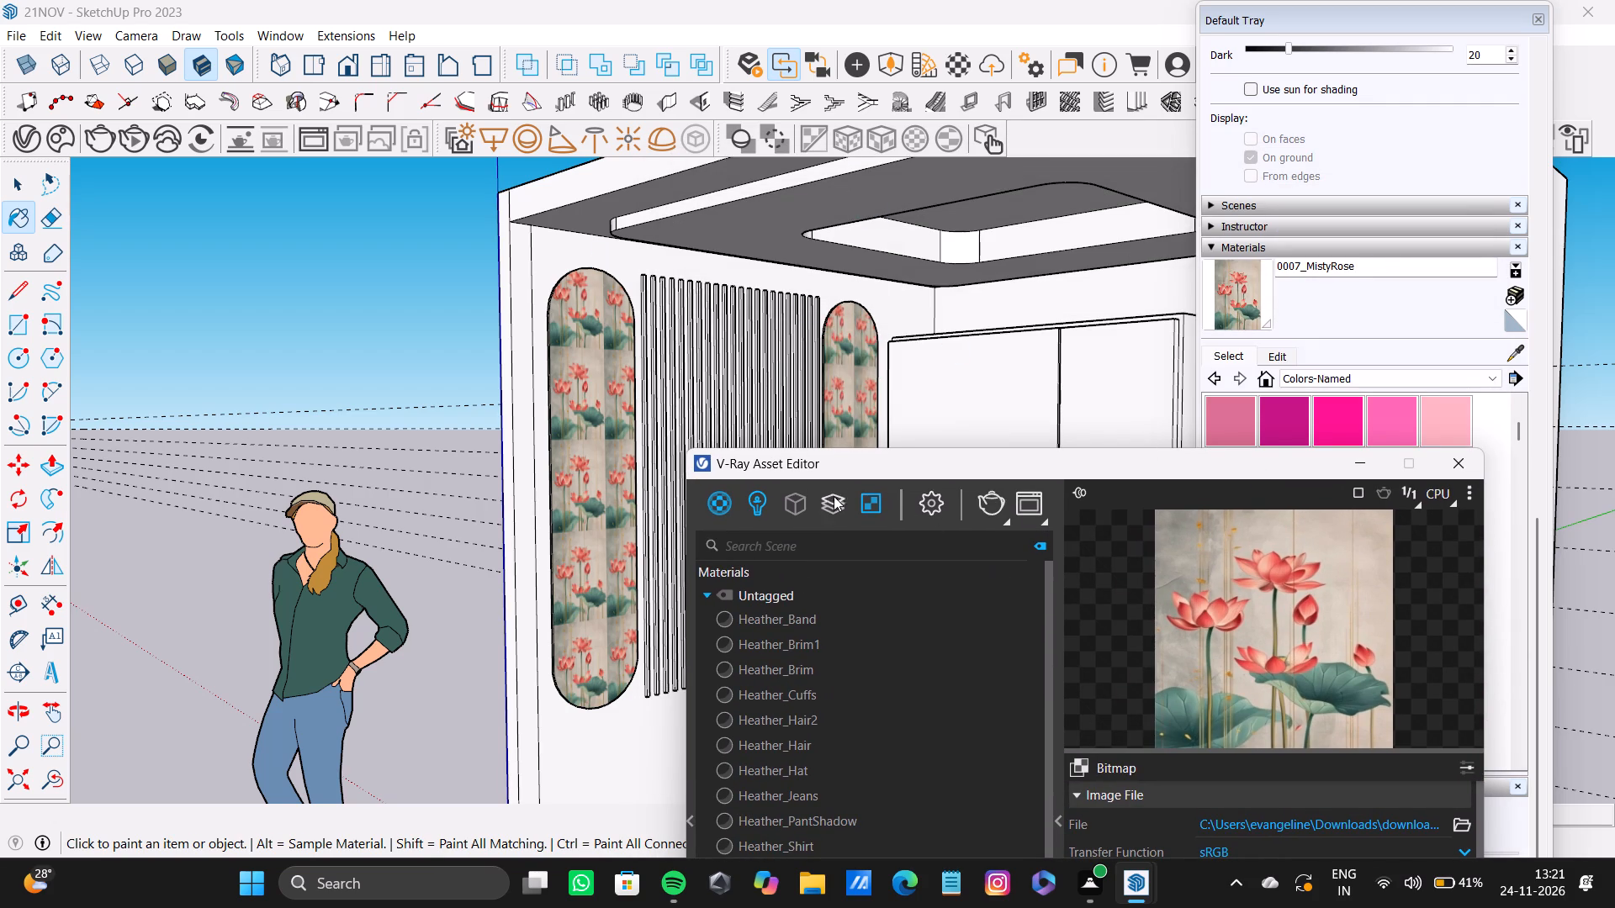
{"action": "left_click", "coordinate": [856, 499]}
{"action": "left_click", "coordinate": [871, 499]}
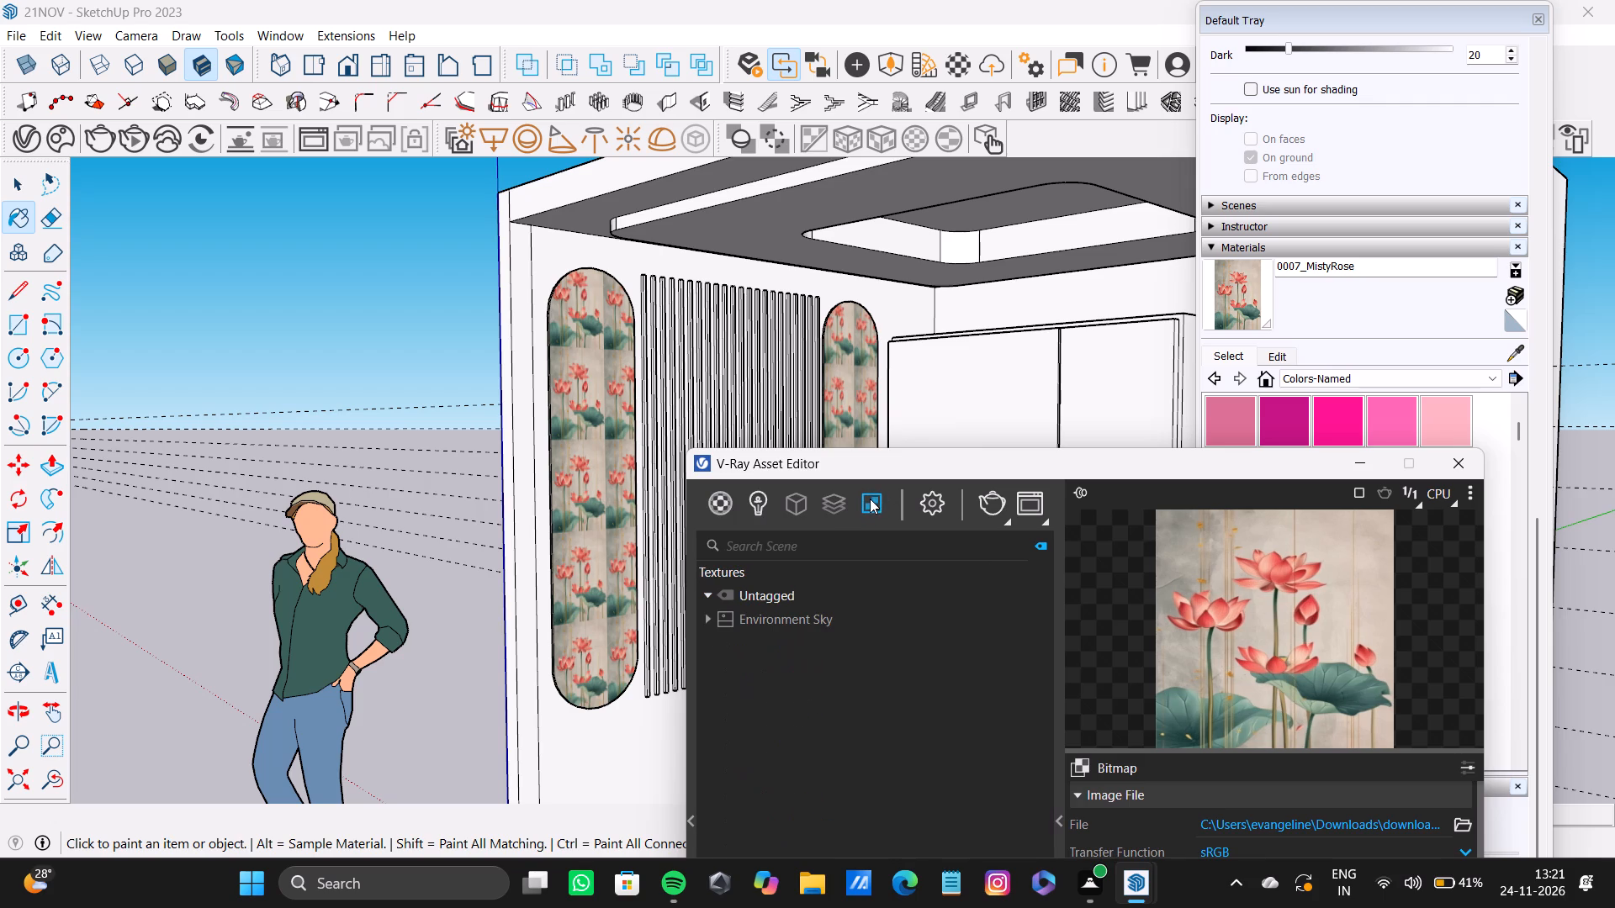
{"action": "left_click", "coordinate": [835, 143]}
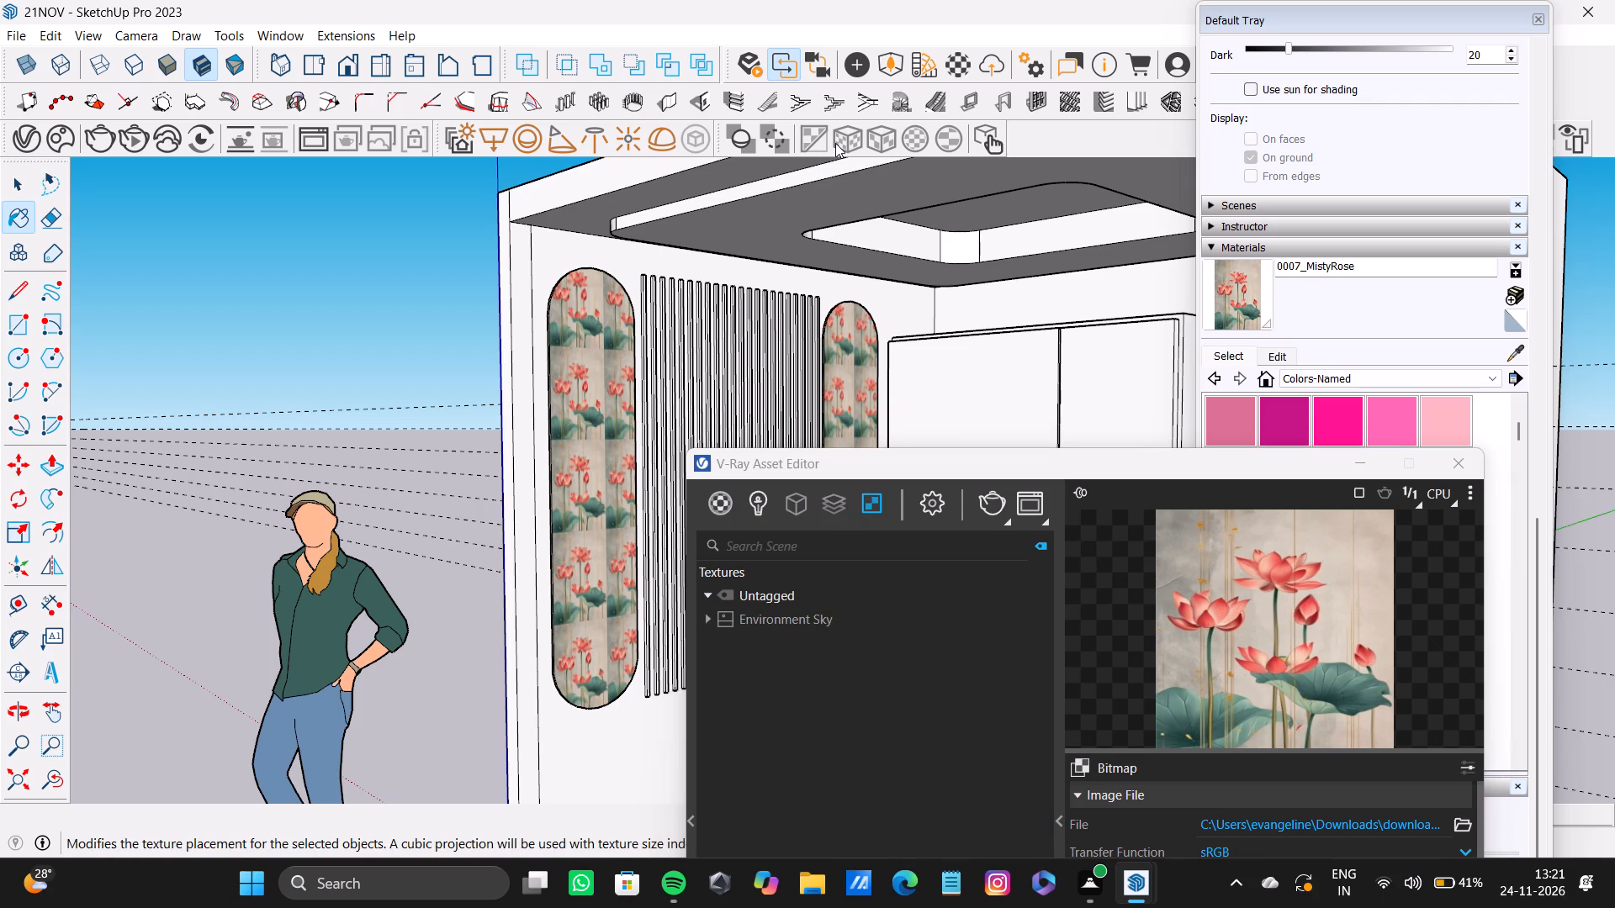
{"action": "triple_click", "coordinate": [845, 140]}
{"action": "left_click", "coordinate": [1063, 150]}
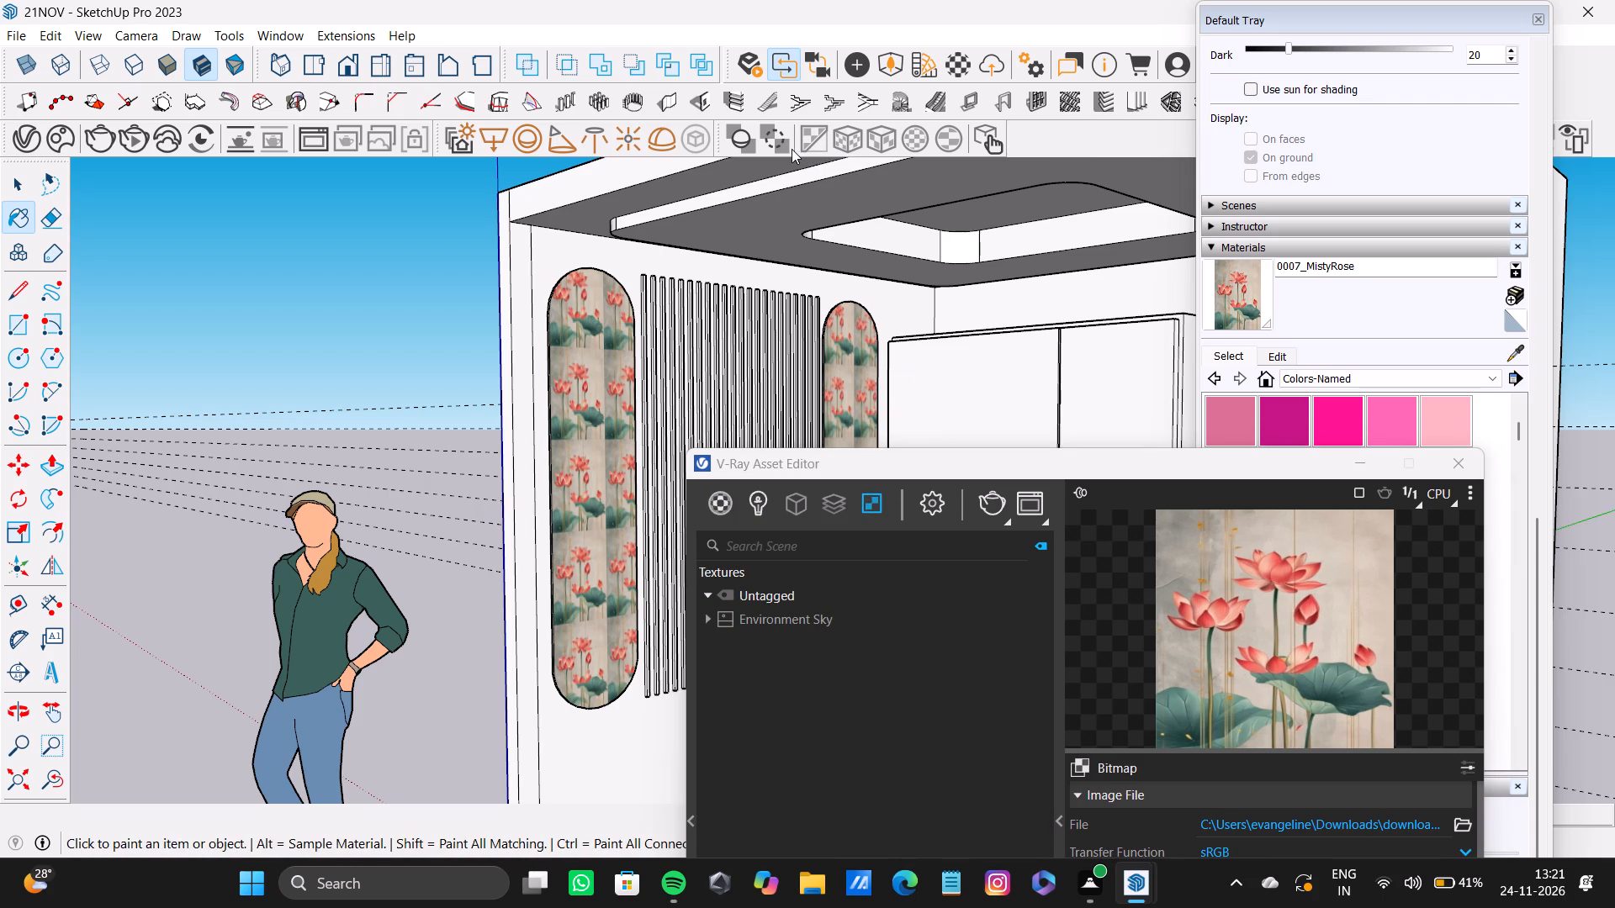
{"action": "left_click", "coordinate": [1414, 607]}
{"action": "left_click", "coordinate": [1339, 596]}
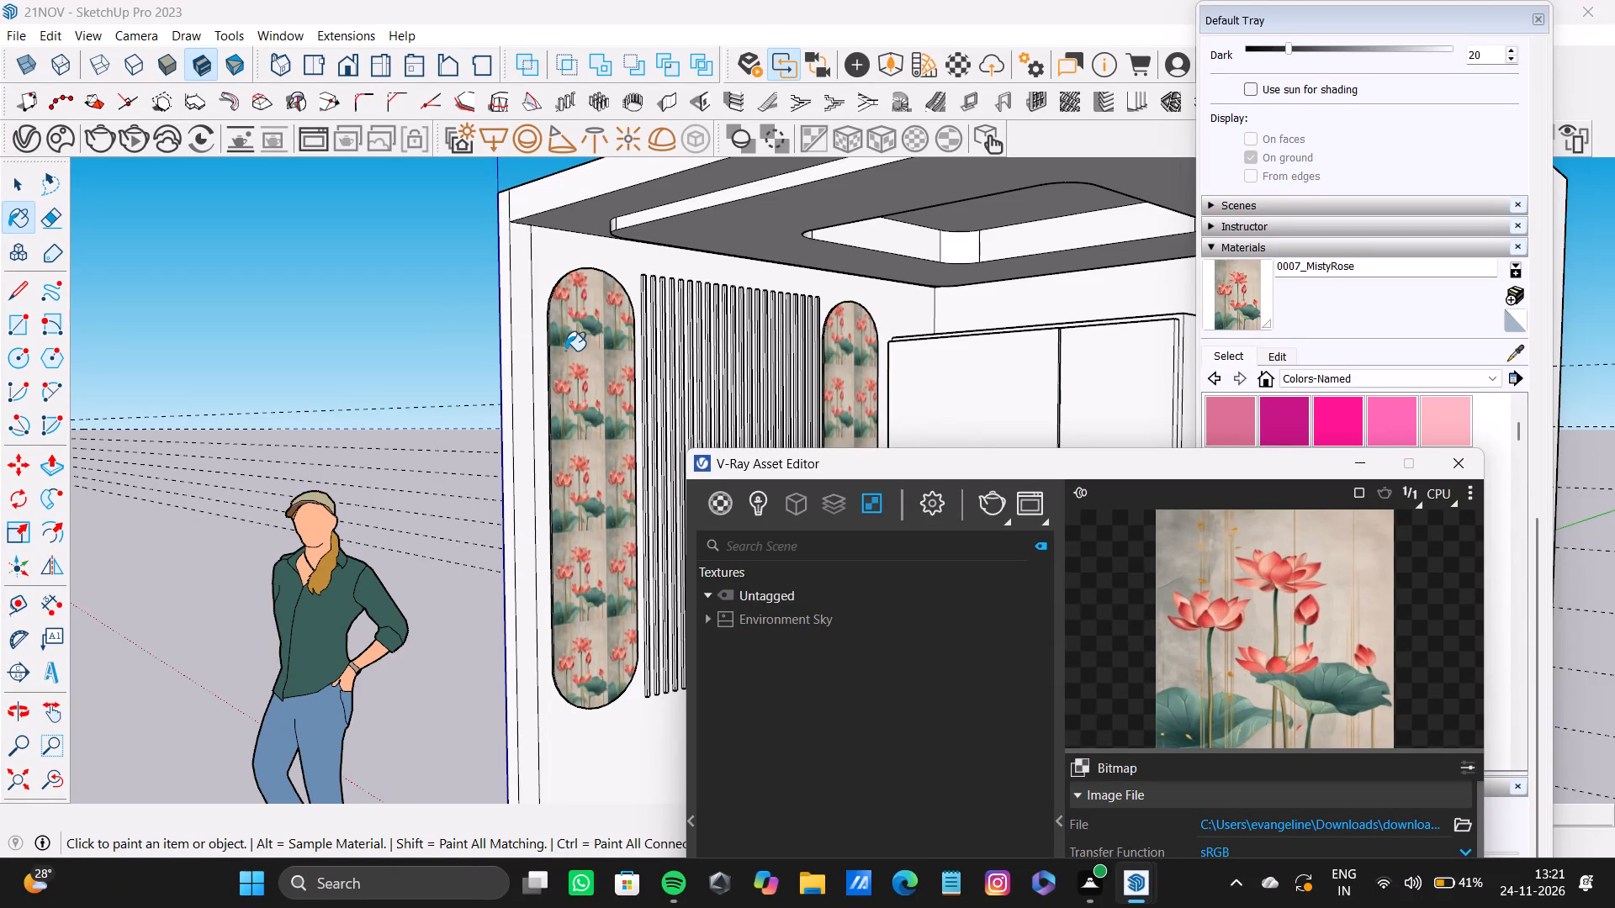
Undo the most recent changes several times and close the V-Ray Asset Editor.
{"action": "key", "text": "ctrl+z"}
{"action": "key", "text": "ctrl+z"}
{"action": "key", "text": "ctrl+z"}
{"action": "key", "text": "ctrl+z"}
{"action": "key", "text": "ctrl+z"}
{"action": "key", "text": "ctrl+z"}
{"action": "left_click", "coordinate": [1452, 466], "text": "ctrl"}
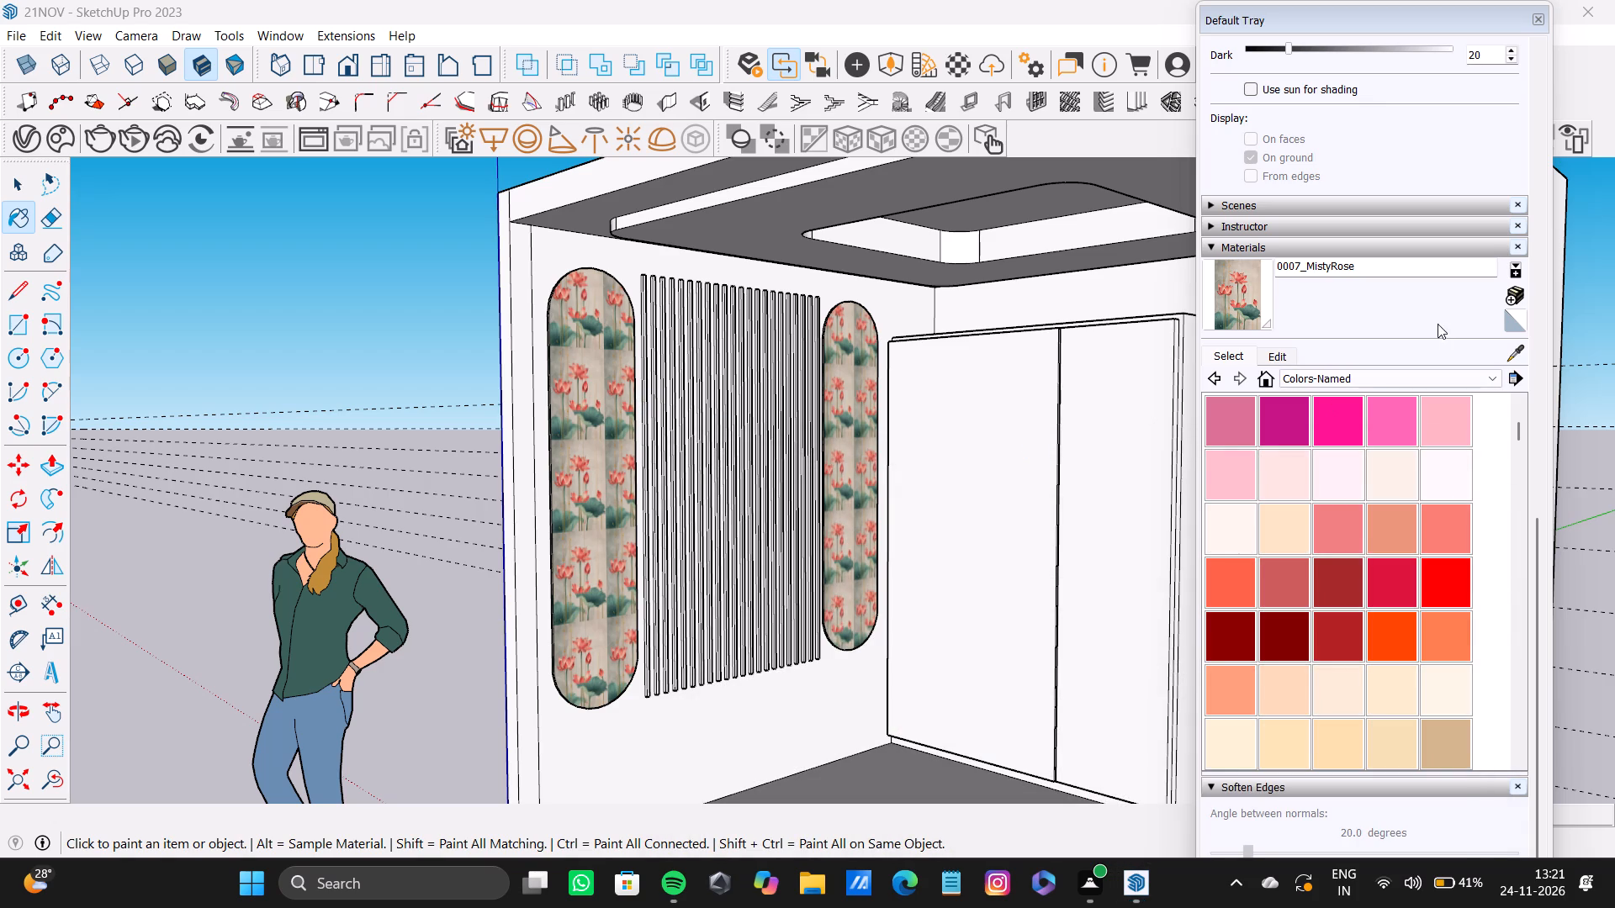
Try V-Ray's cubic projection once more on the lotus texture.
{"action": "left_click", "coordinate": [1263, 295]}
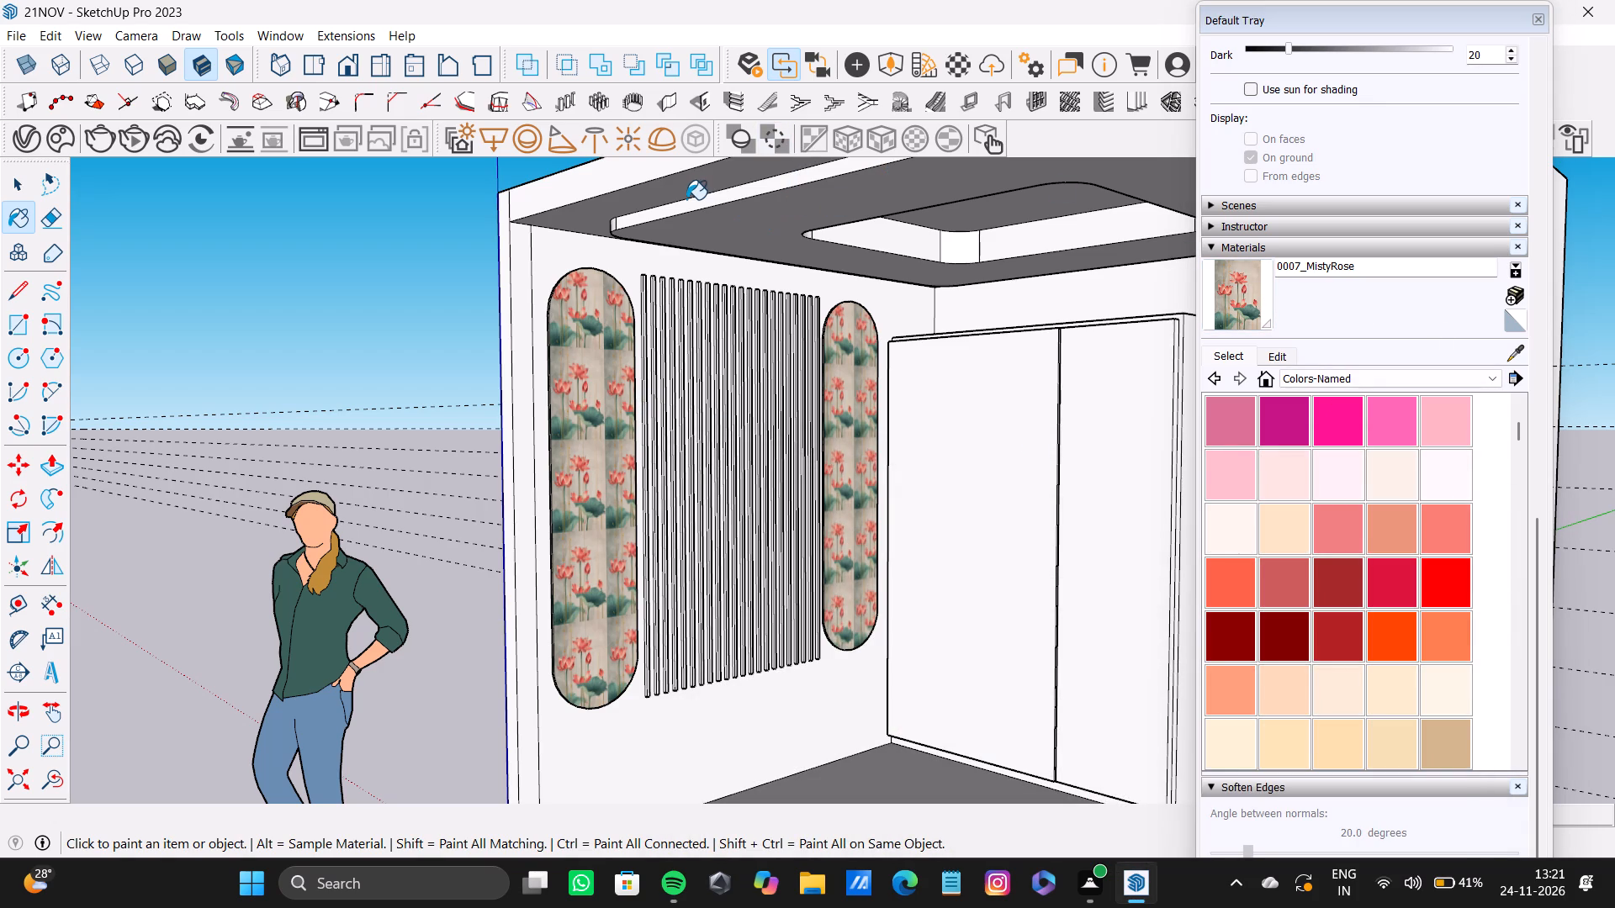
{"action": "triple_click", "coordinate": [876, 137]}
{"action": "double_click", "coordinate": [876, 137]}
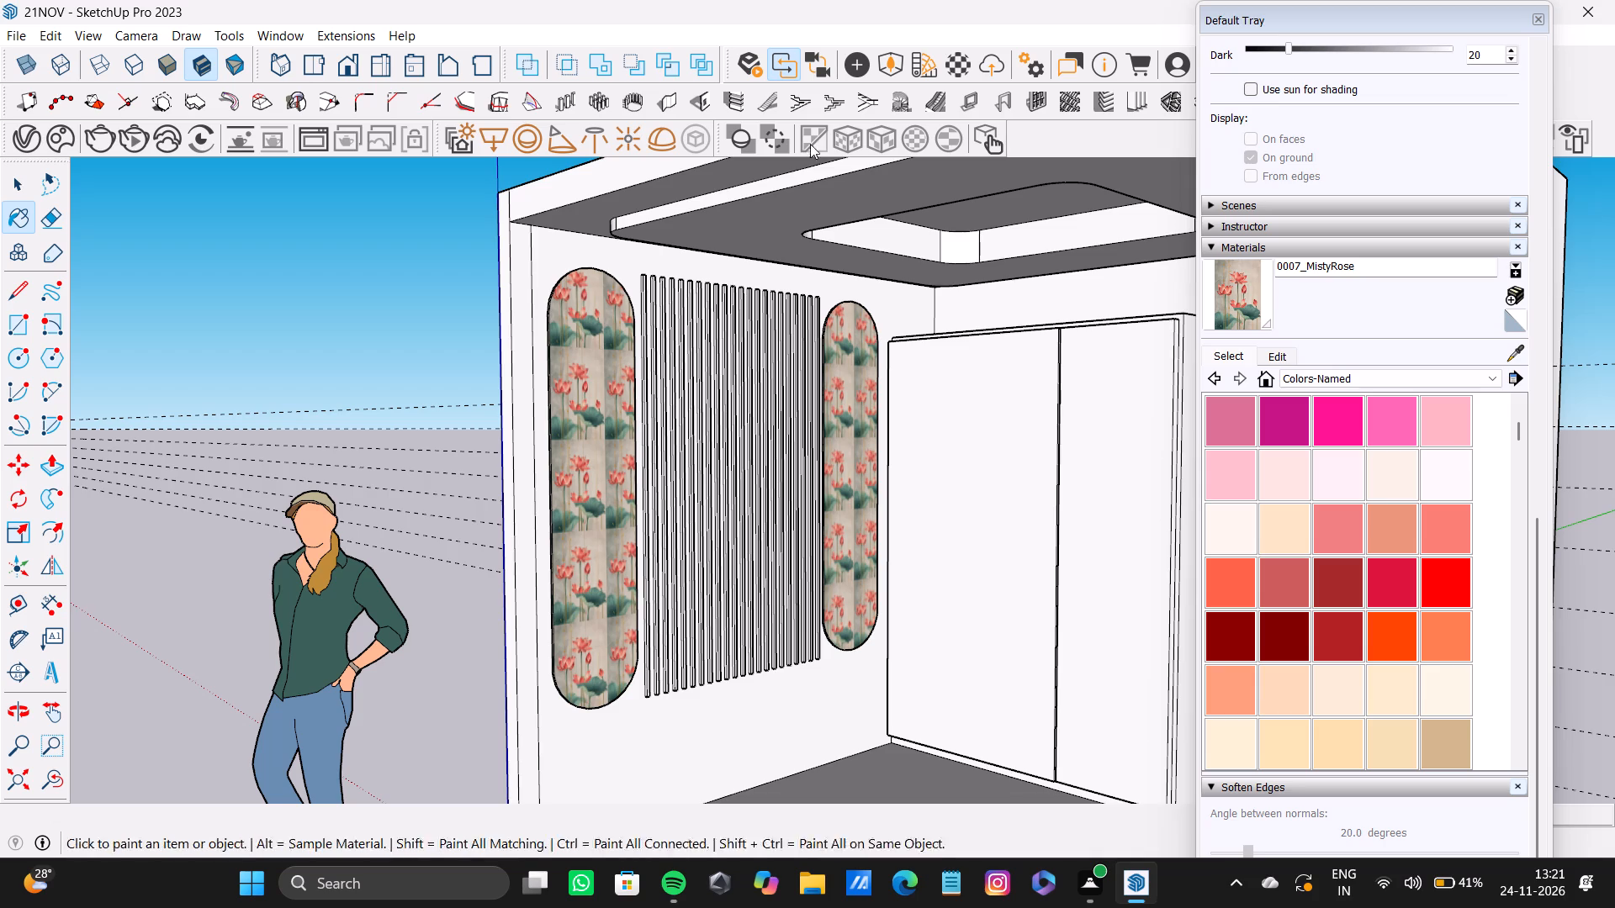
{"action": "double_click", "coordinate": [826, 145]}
Select the rounded face left of the slats with V-Ray's scene interaction tool and apply a fitted texture projection so one lotus image fills it.
{"action": "left_click", "coordinate": [974, 155]}
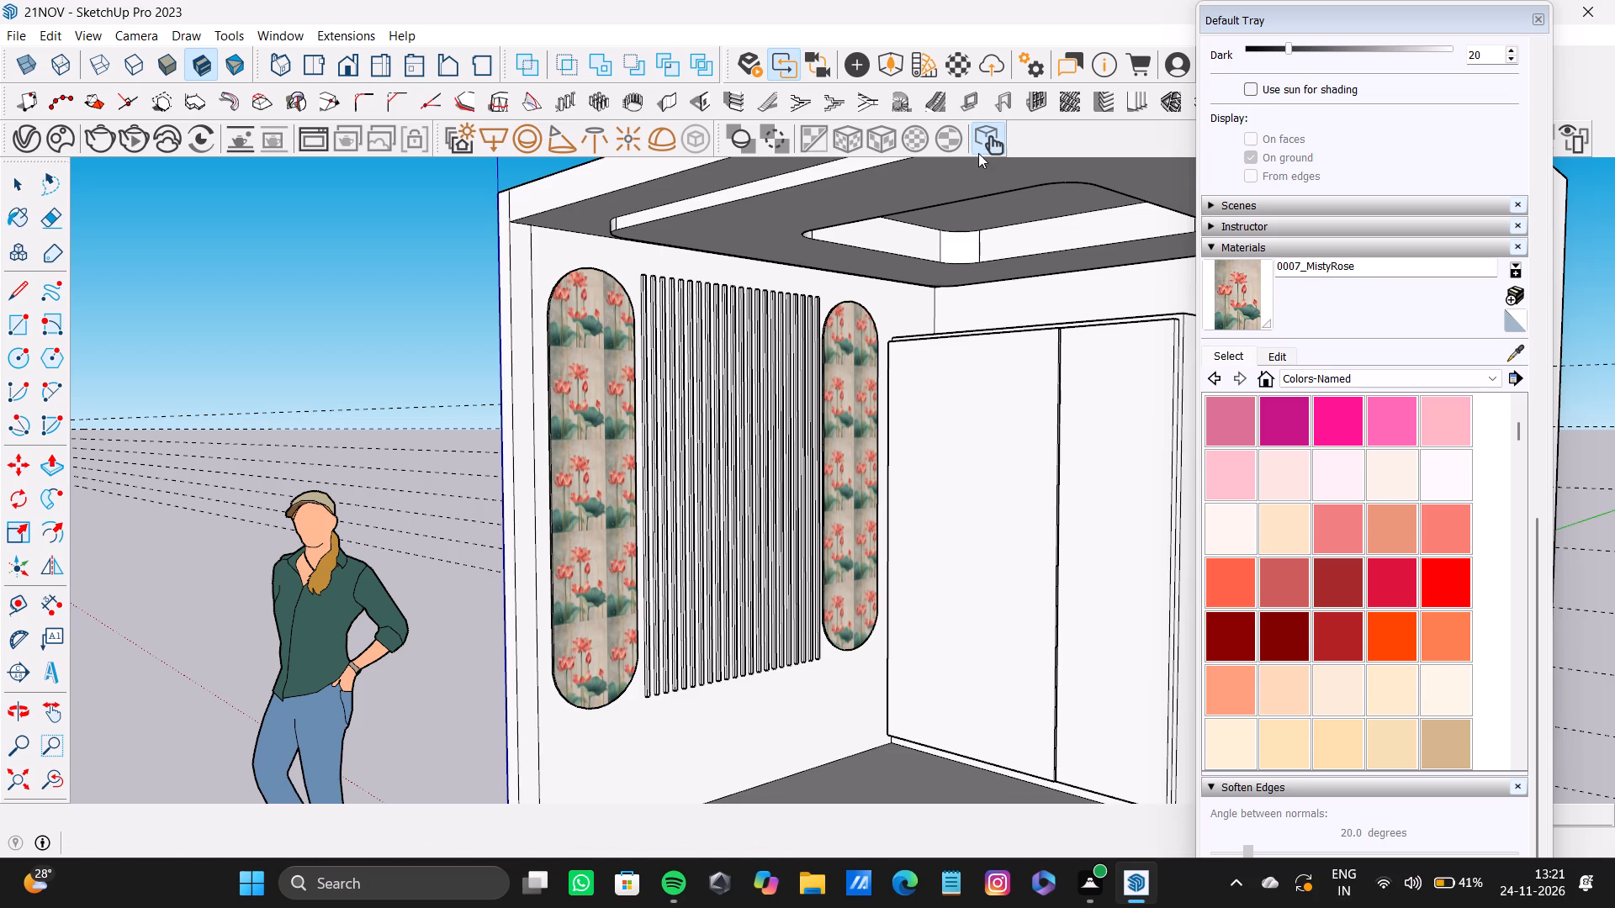
{"action": "left_click", "coordinate": [850, 367]}
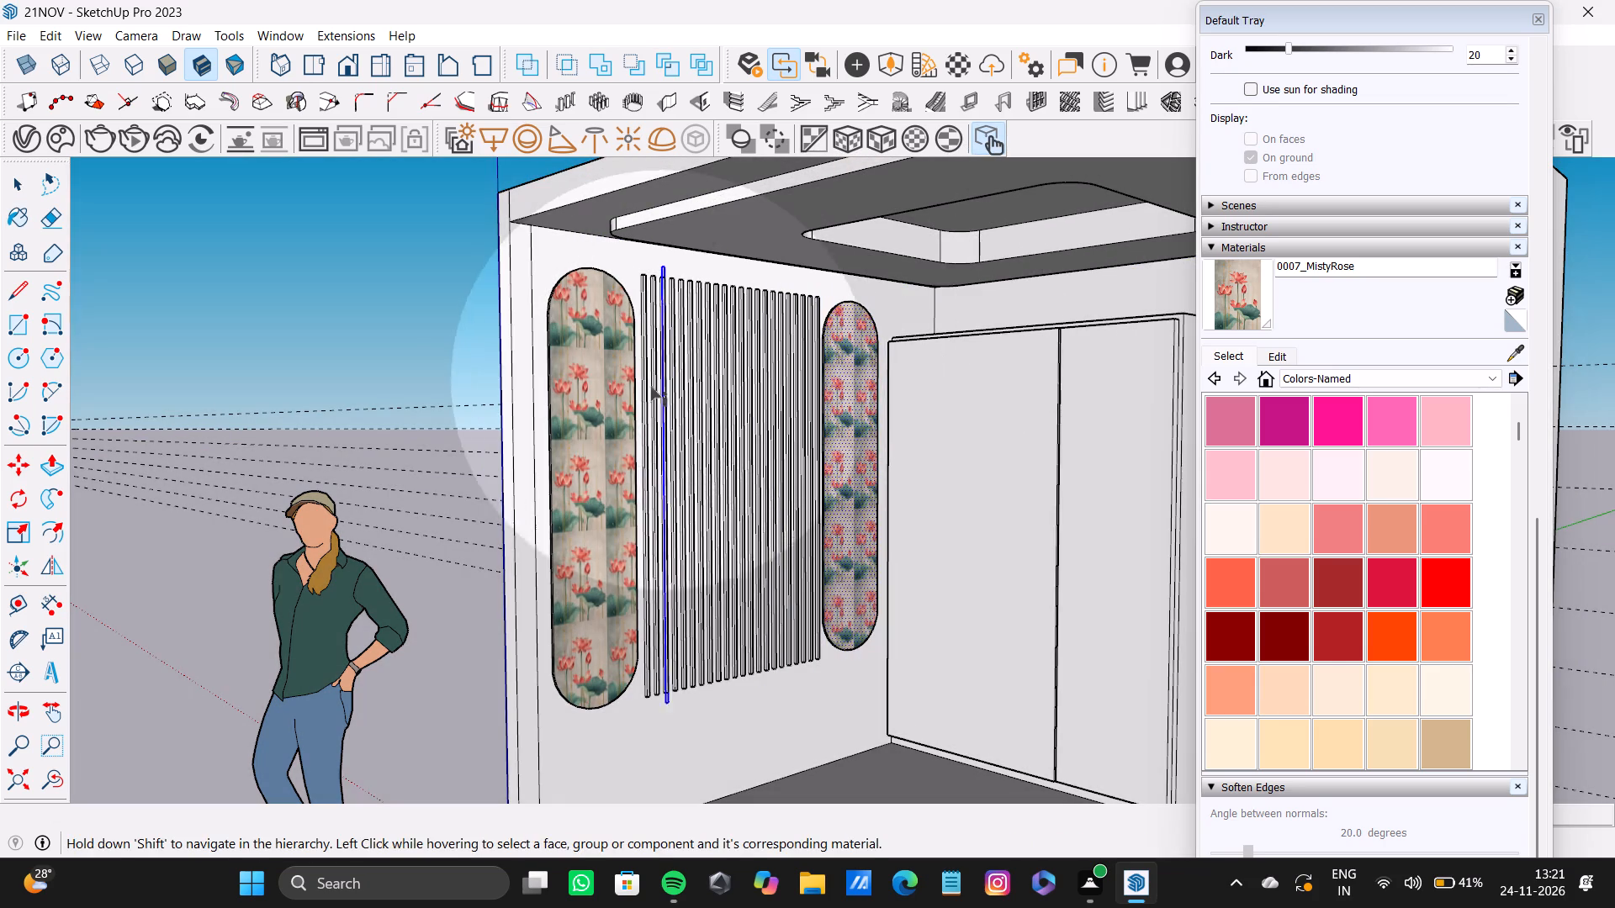
{"action": "left_click", "coordinate": [610, 408]}
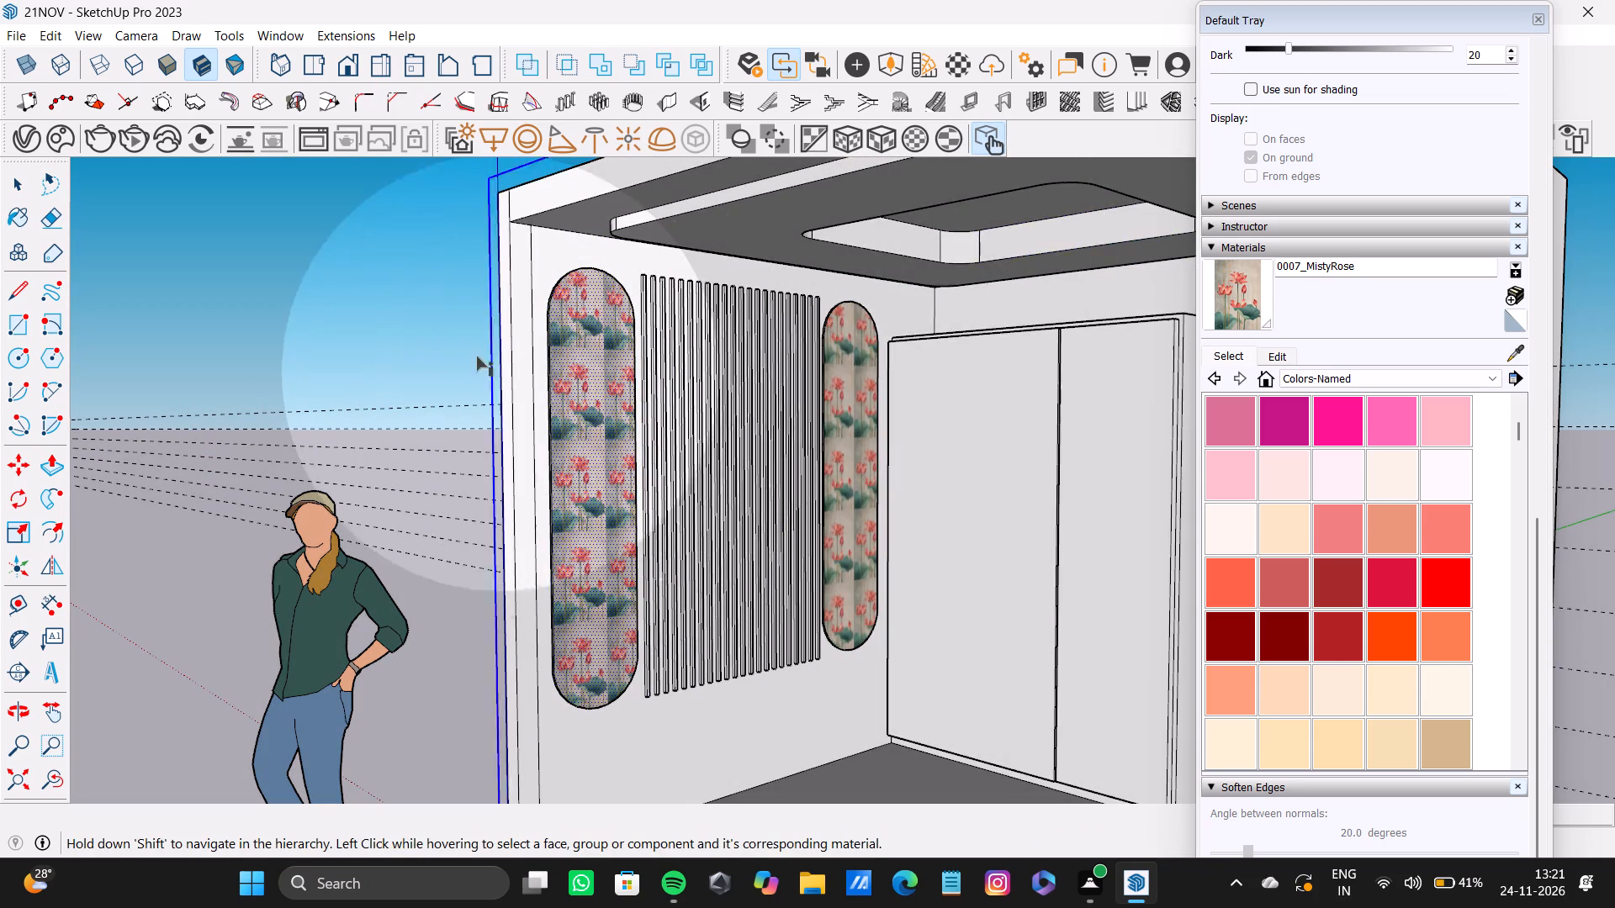
{"action": "key", "text": "space"}
{"action": "left_click", "coordinate": [948, 132]}
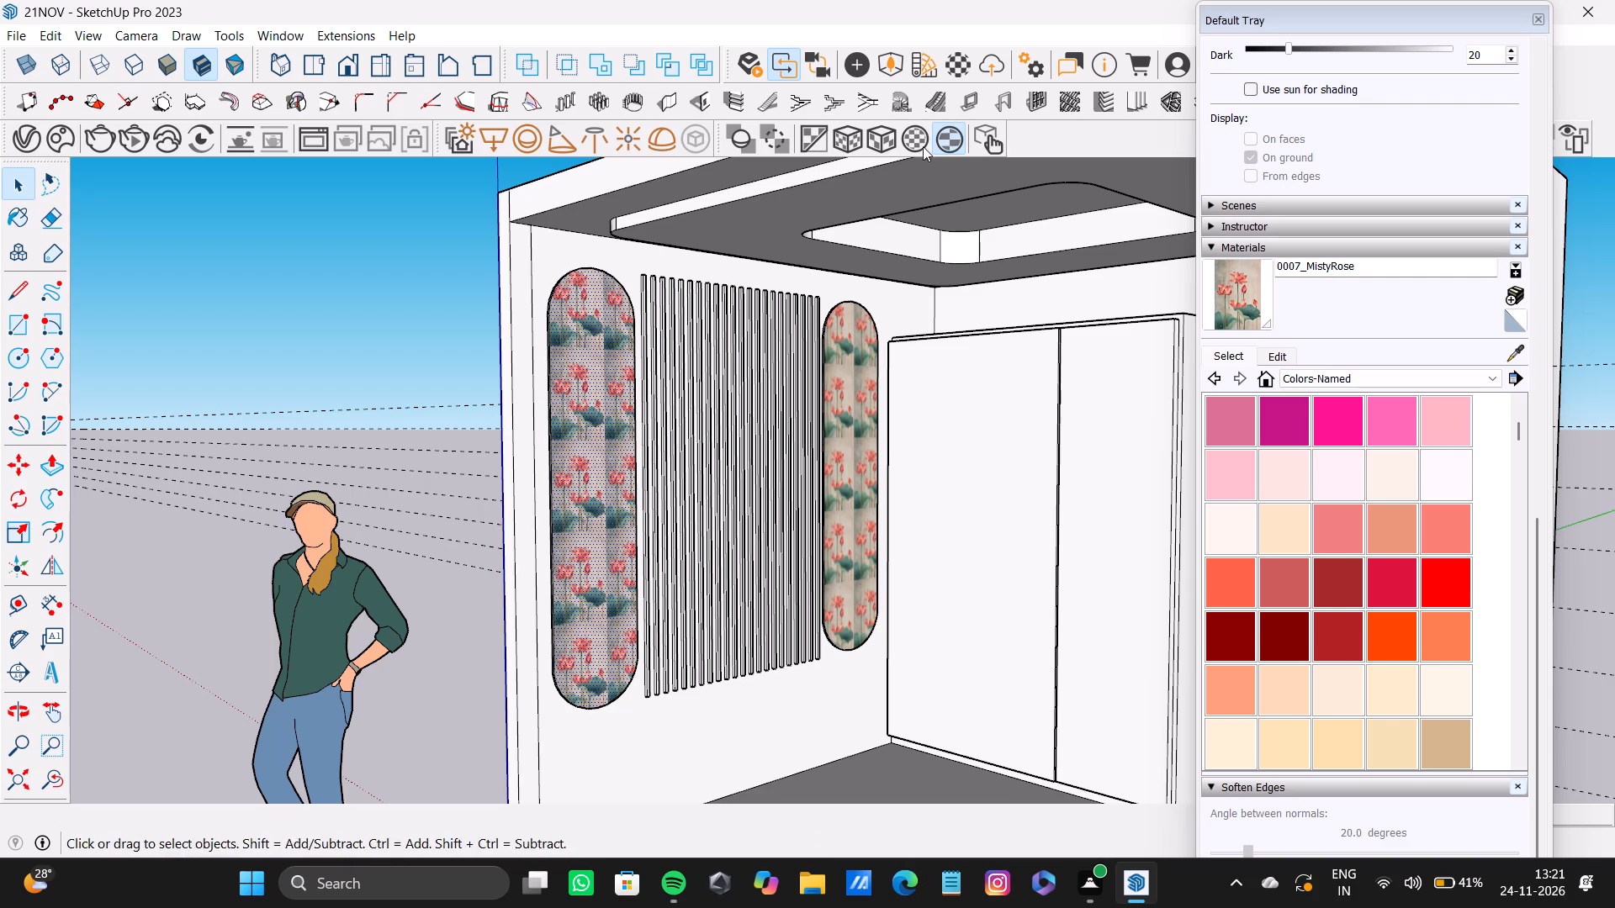
{"action": "left_click", "coordinate": [904, 129]}
{"action": "left_click", "coordinate": [876, 142]}
{"action": "left_click", "coordinate": [829, 138]}
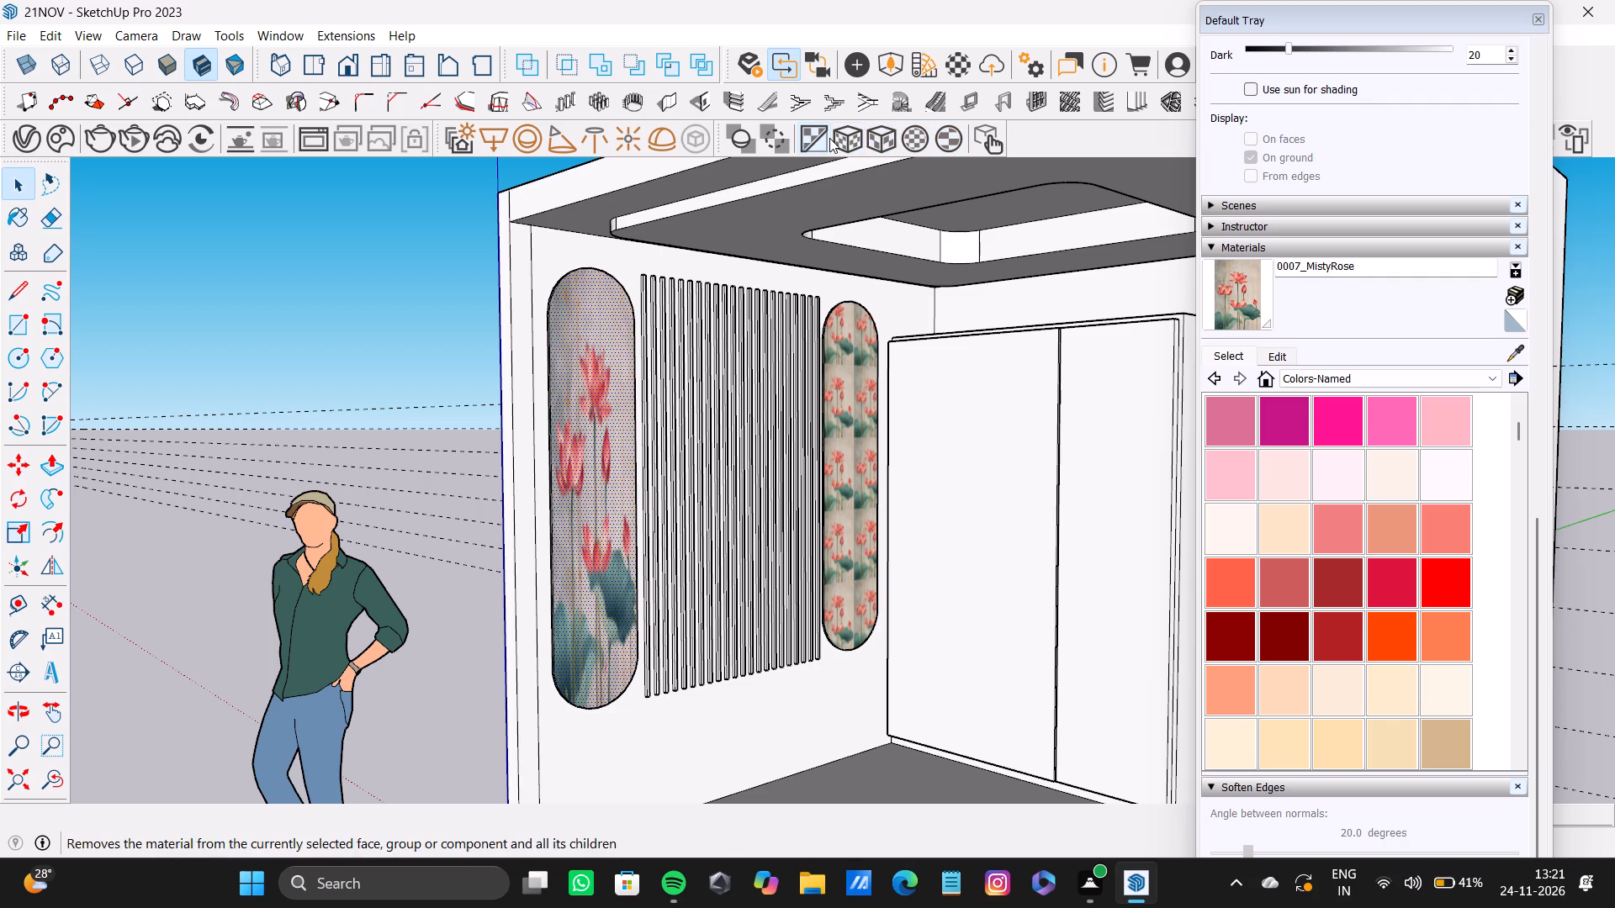
{"action": "left_click", "coordinate": [855, 137]}
{"action": "left_click", "coordinate": [891, 140]}
{"action": "left_click", "coordinate": [850, 144]}
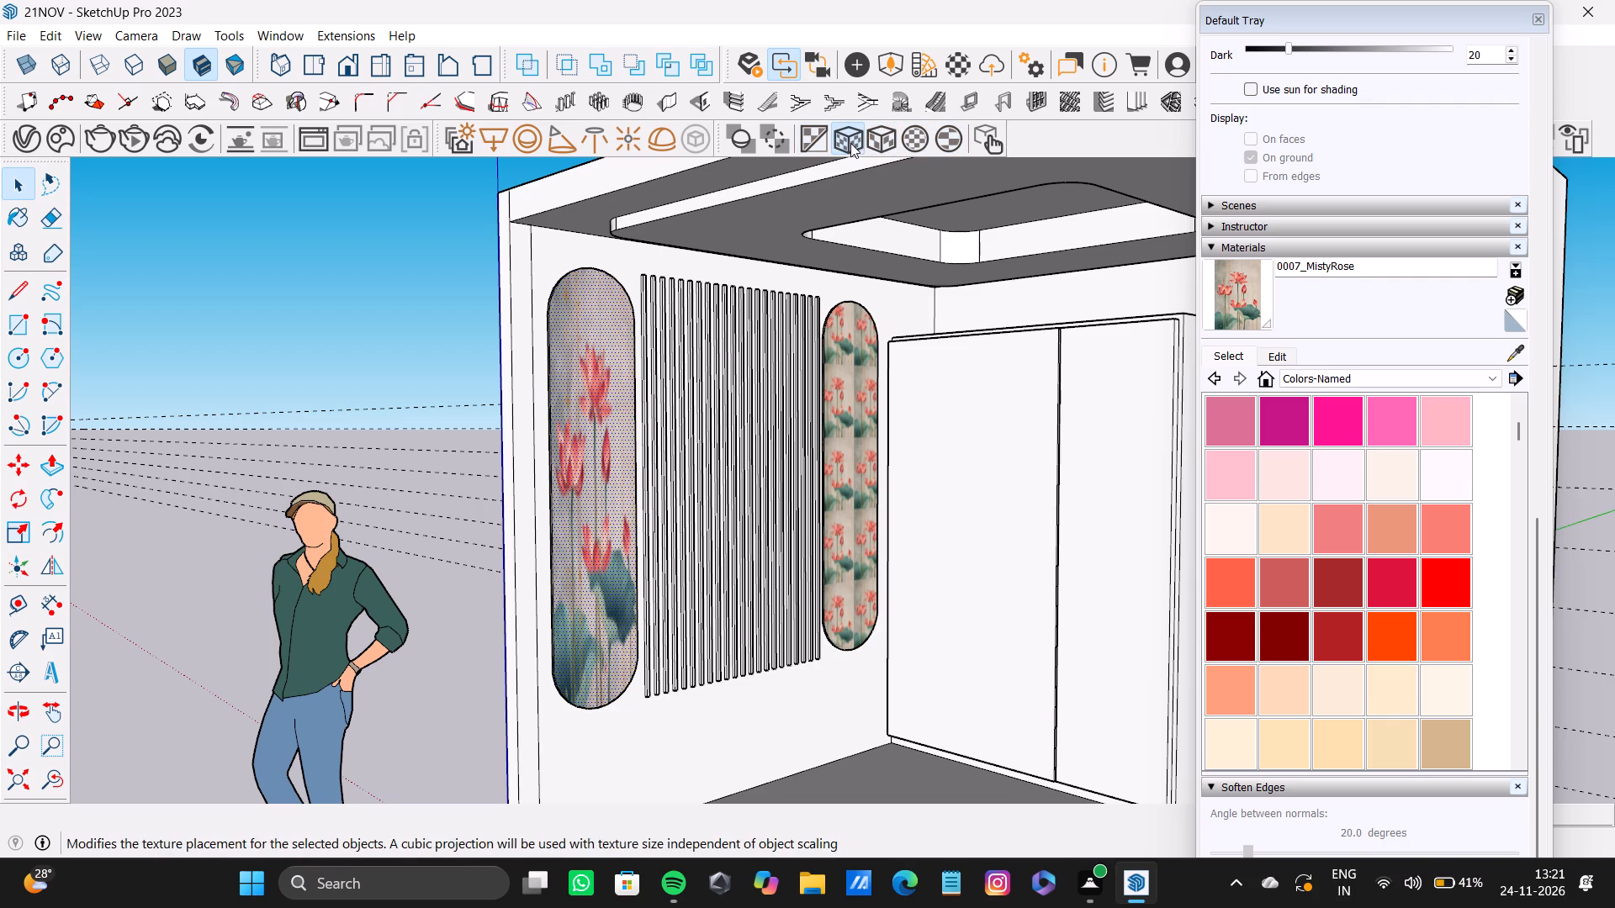
{"action": "left_click", "coordinate": [919, 150]}
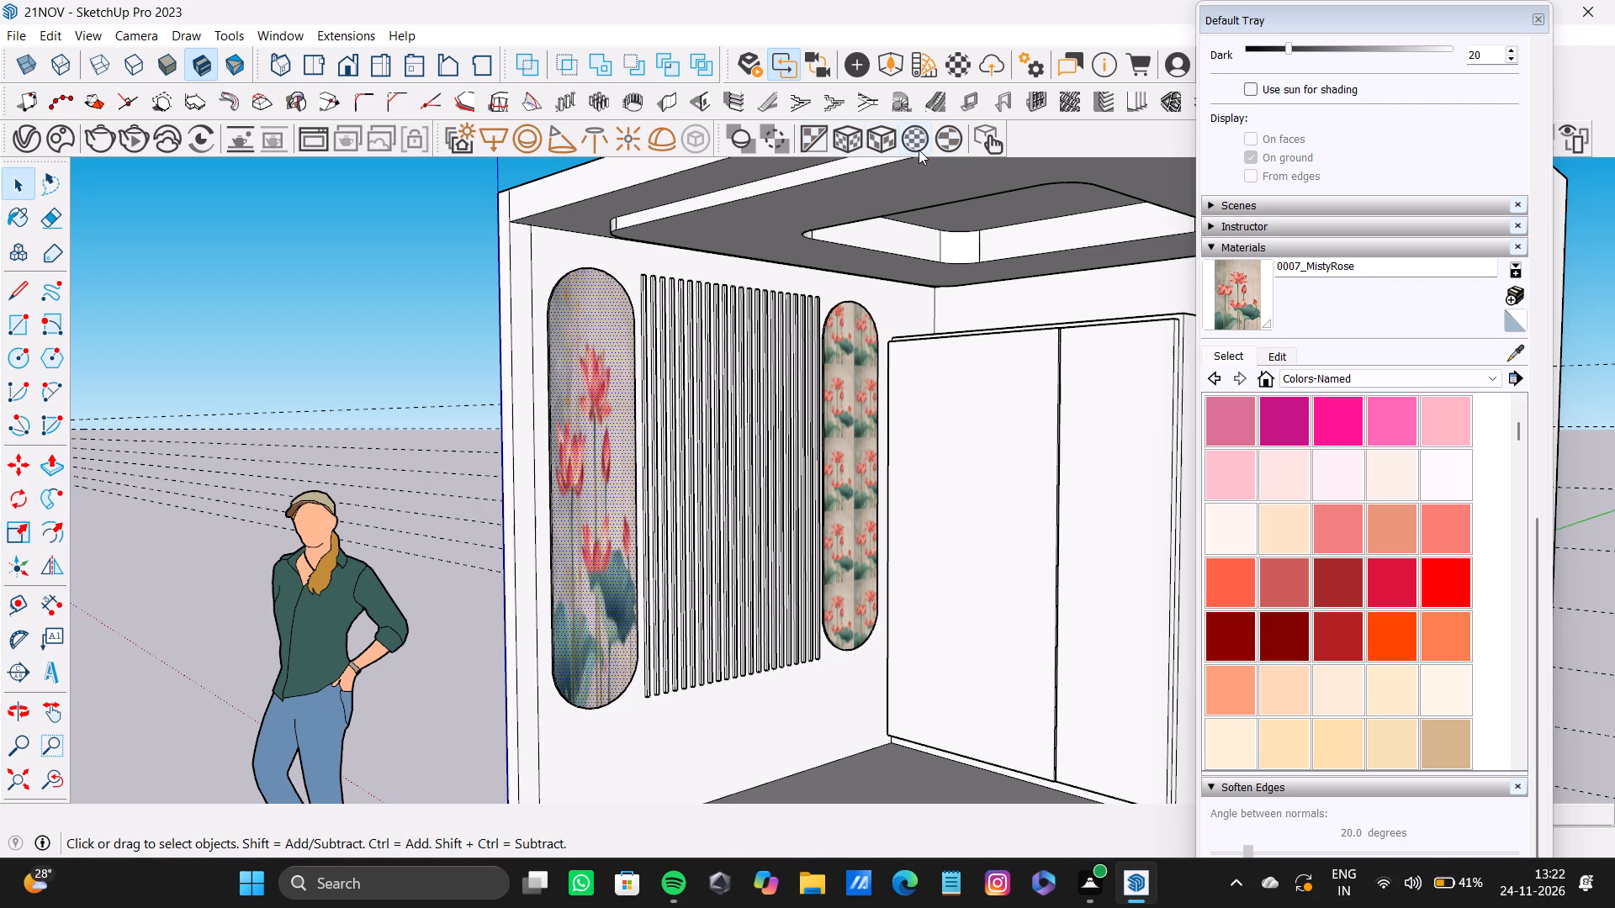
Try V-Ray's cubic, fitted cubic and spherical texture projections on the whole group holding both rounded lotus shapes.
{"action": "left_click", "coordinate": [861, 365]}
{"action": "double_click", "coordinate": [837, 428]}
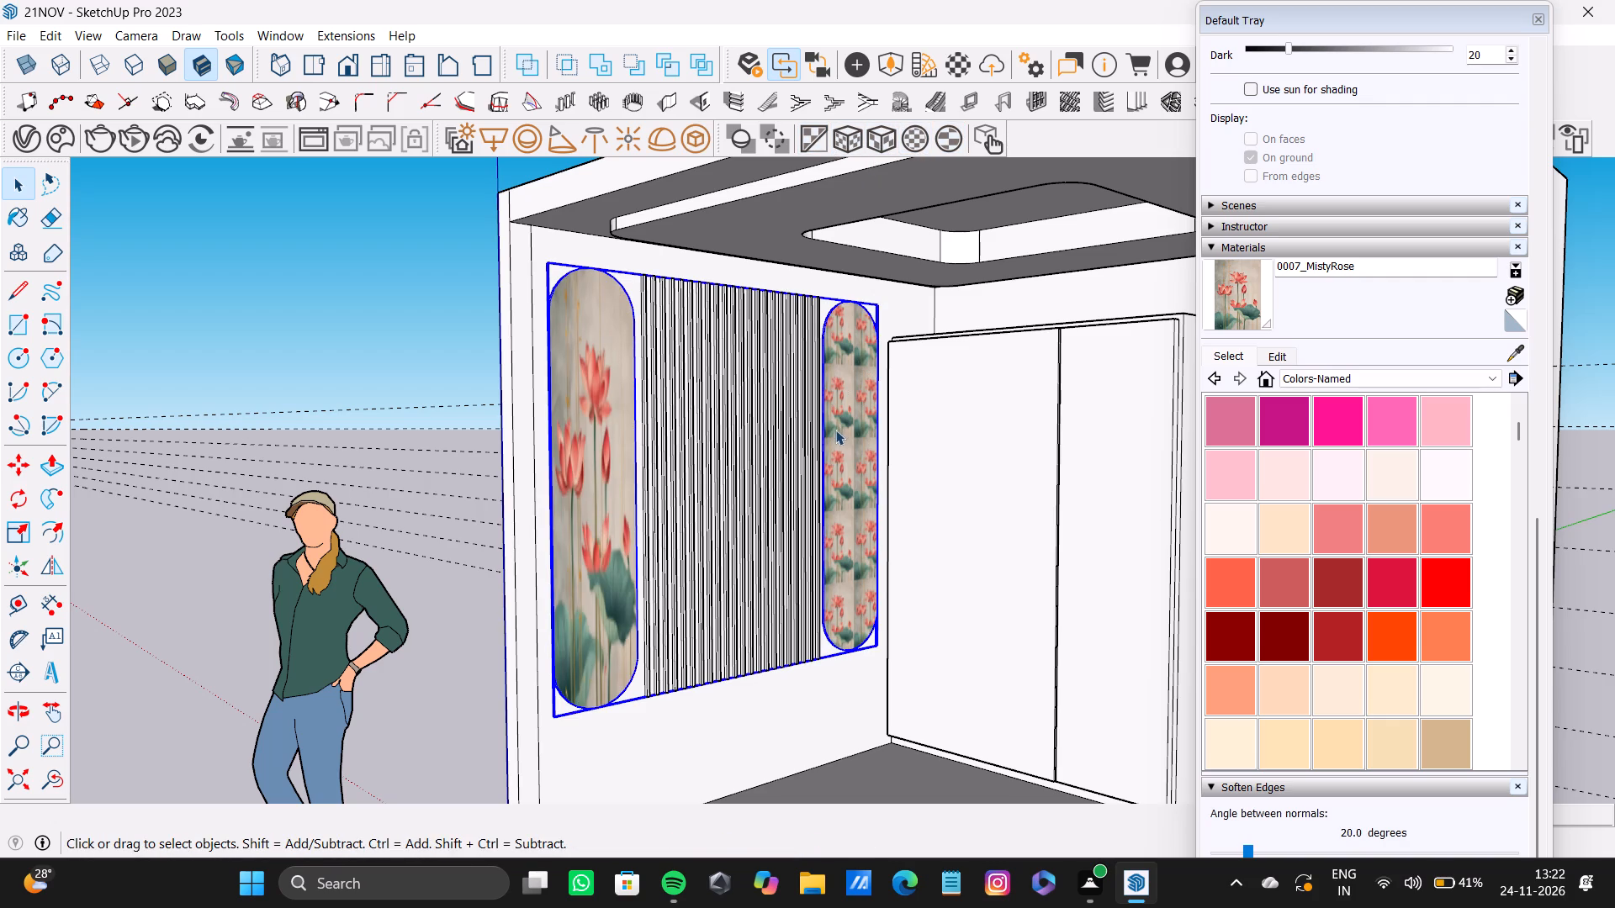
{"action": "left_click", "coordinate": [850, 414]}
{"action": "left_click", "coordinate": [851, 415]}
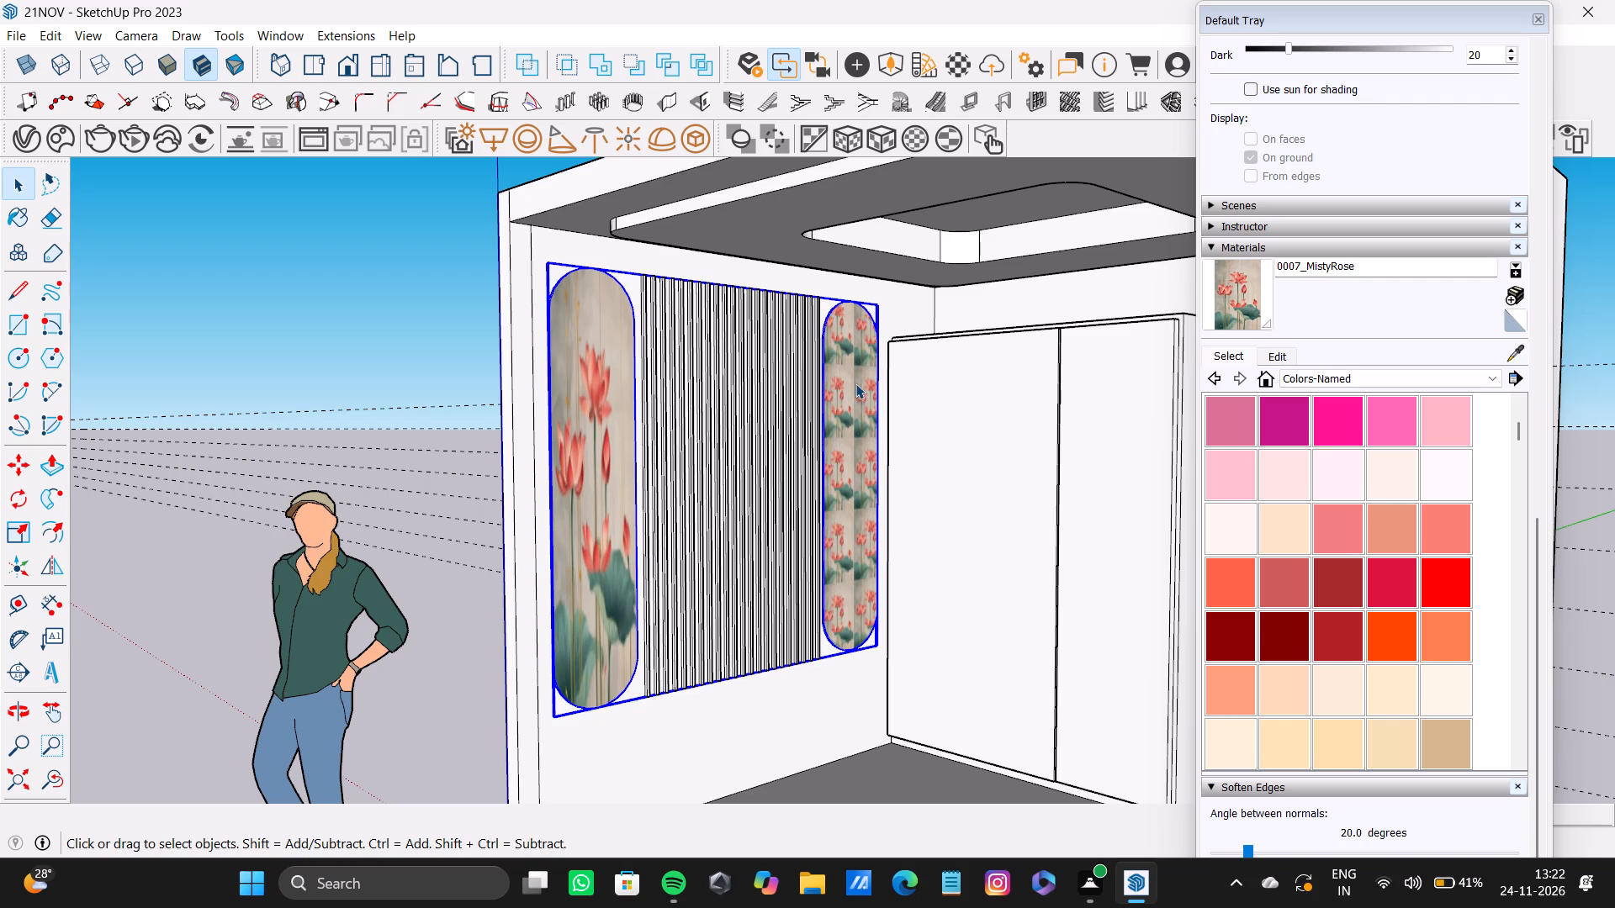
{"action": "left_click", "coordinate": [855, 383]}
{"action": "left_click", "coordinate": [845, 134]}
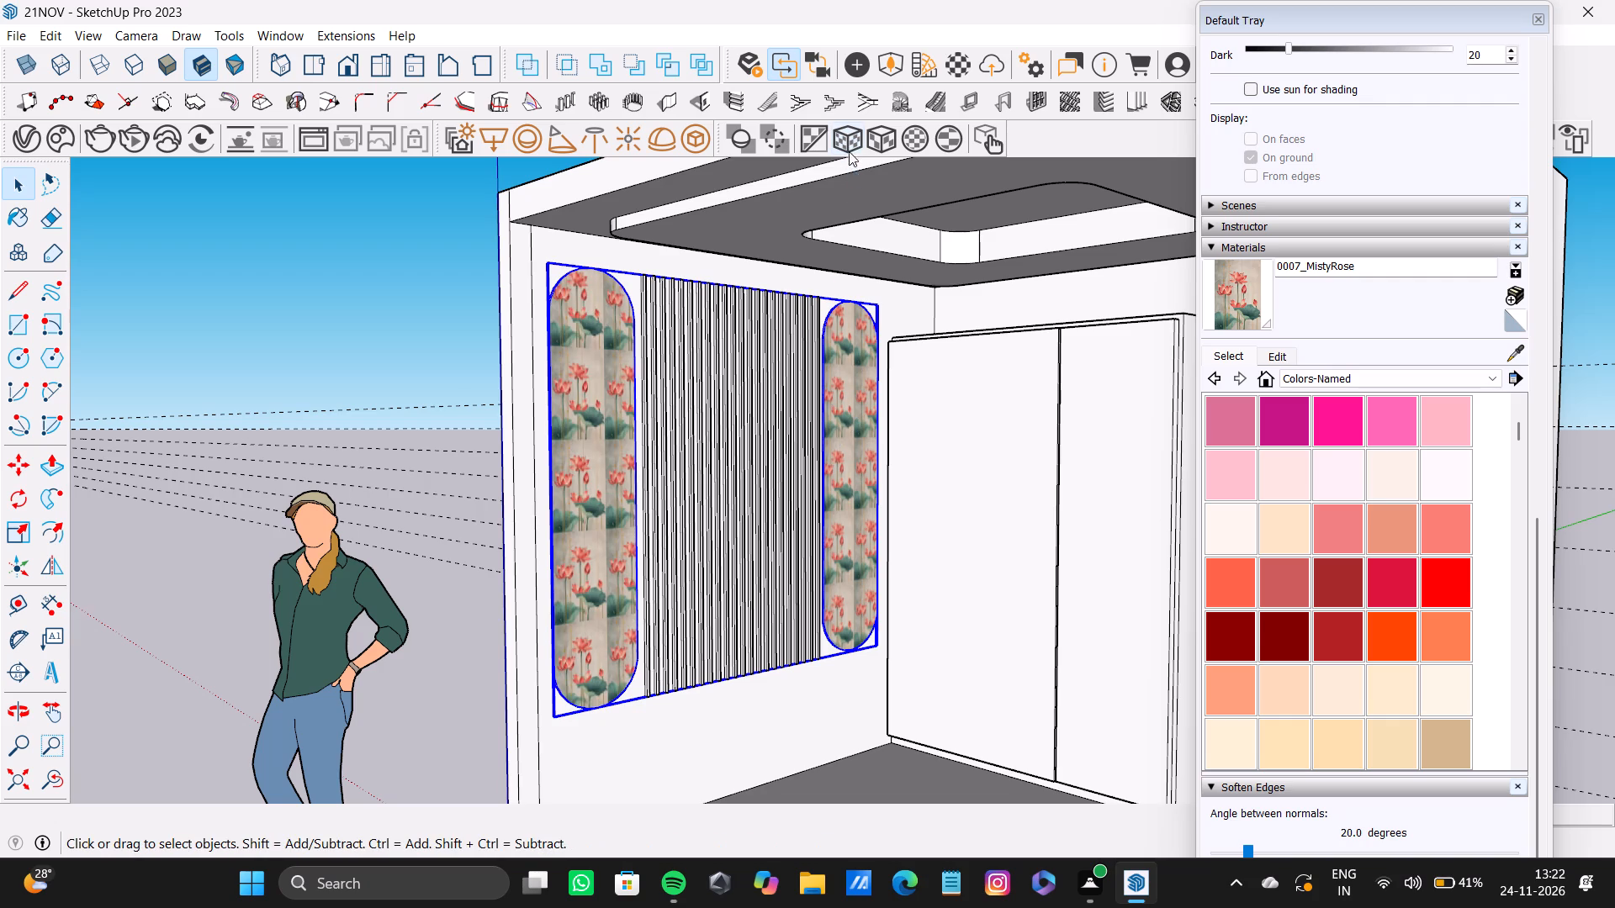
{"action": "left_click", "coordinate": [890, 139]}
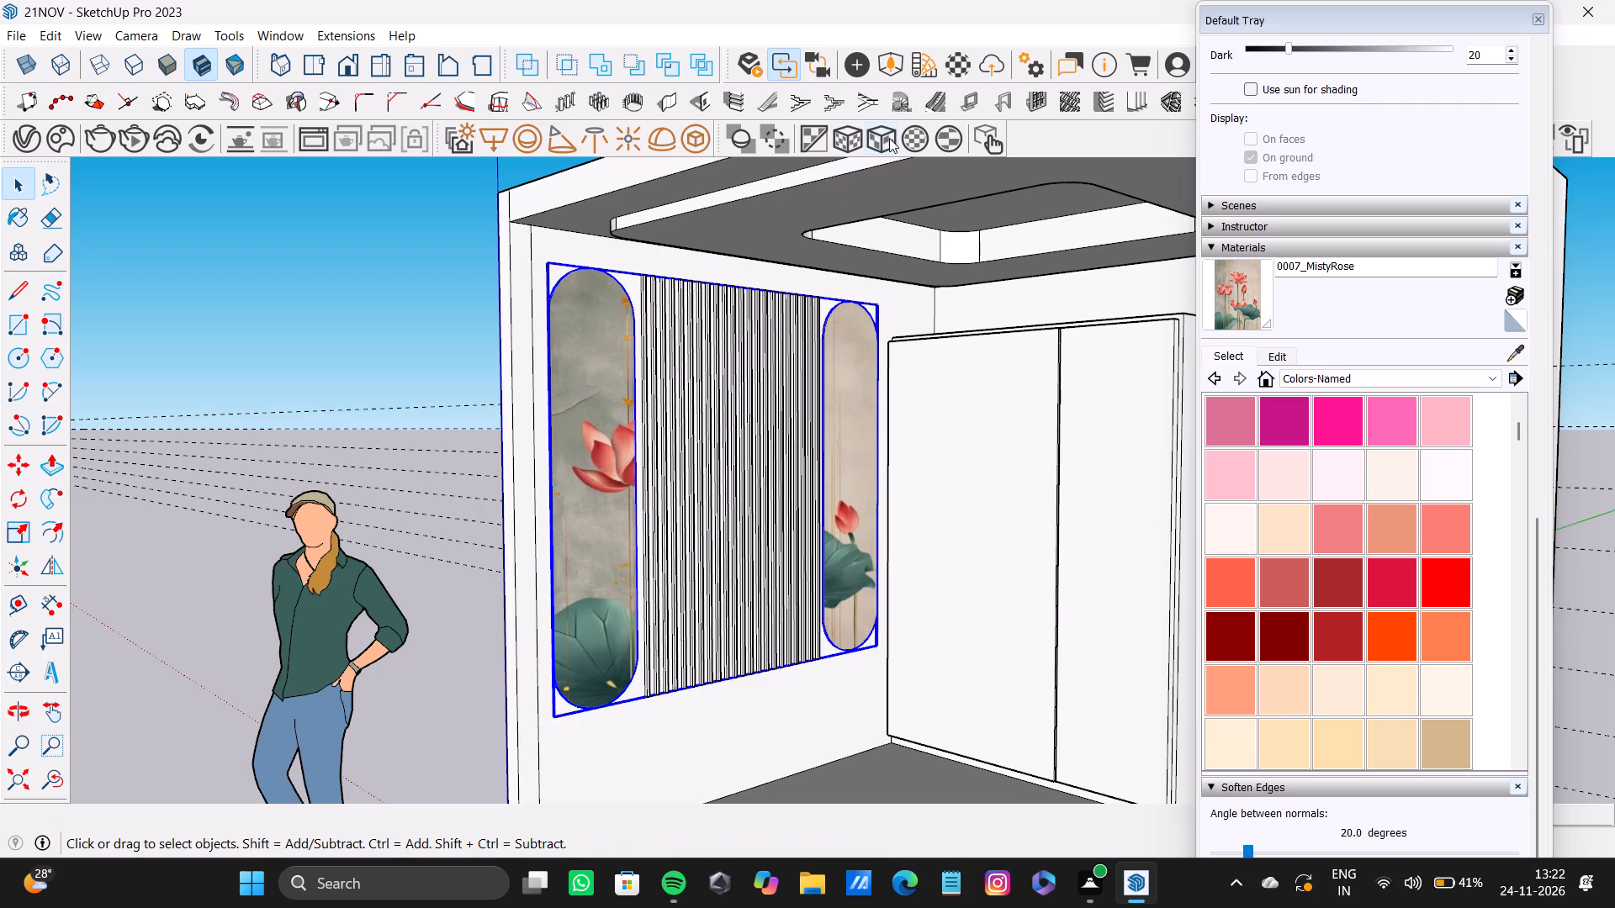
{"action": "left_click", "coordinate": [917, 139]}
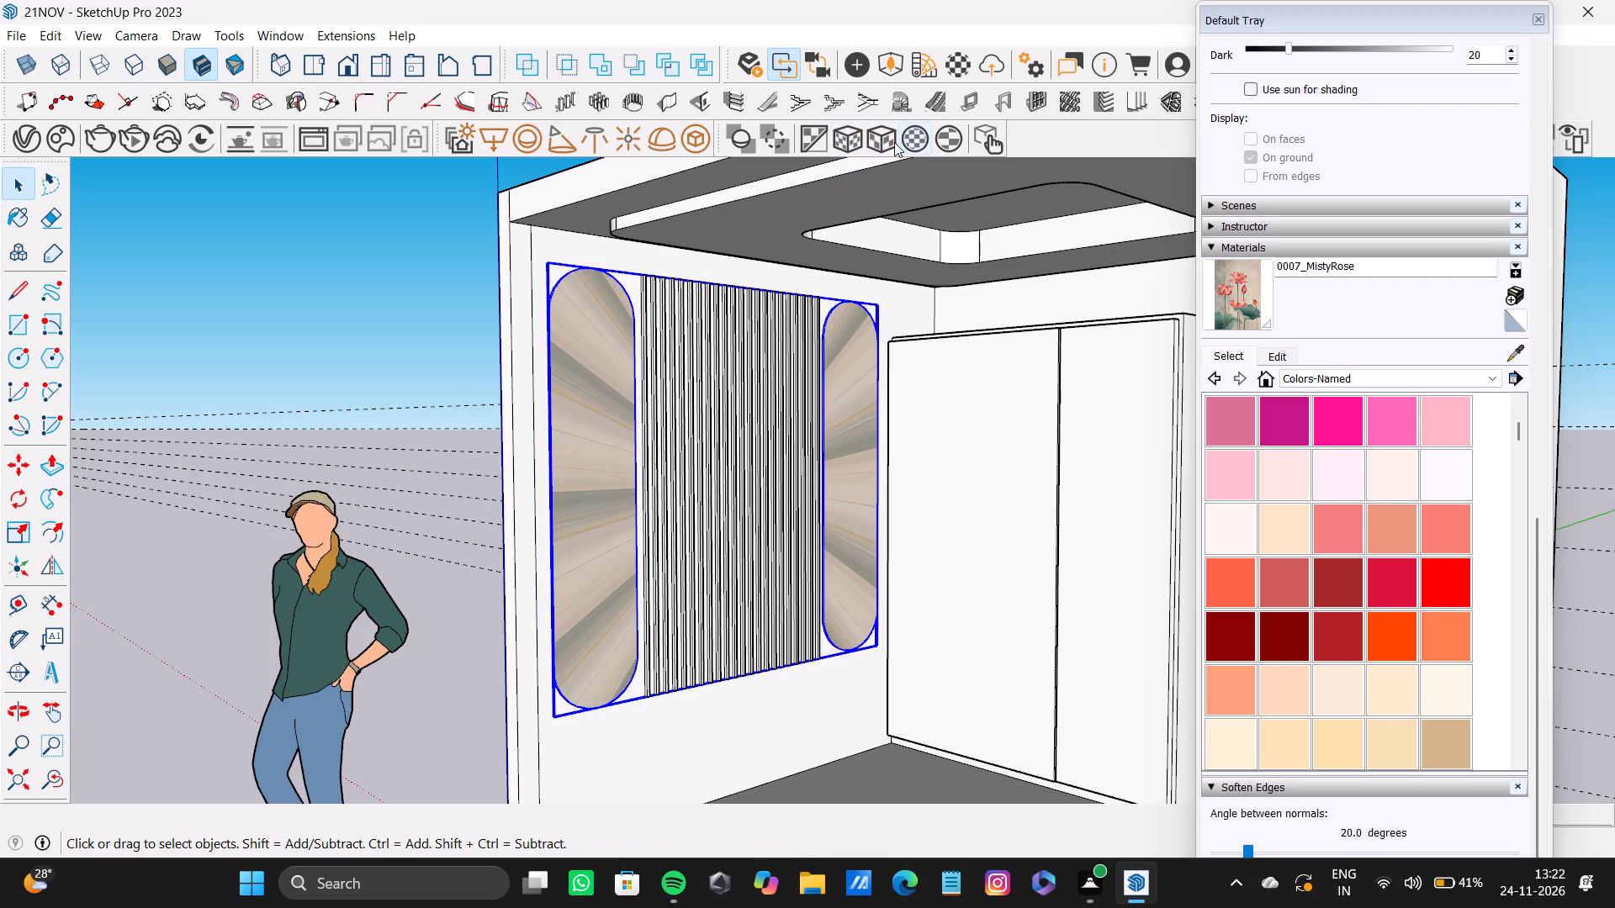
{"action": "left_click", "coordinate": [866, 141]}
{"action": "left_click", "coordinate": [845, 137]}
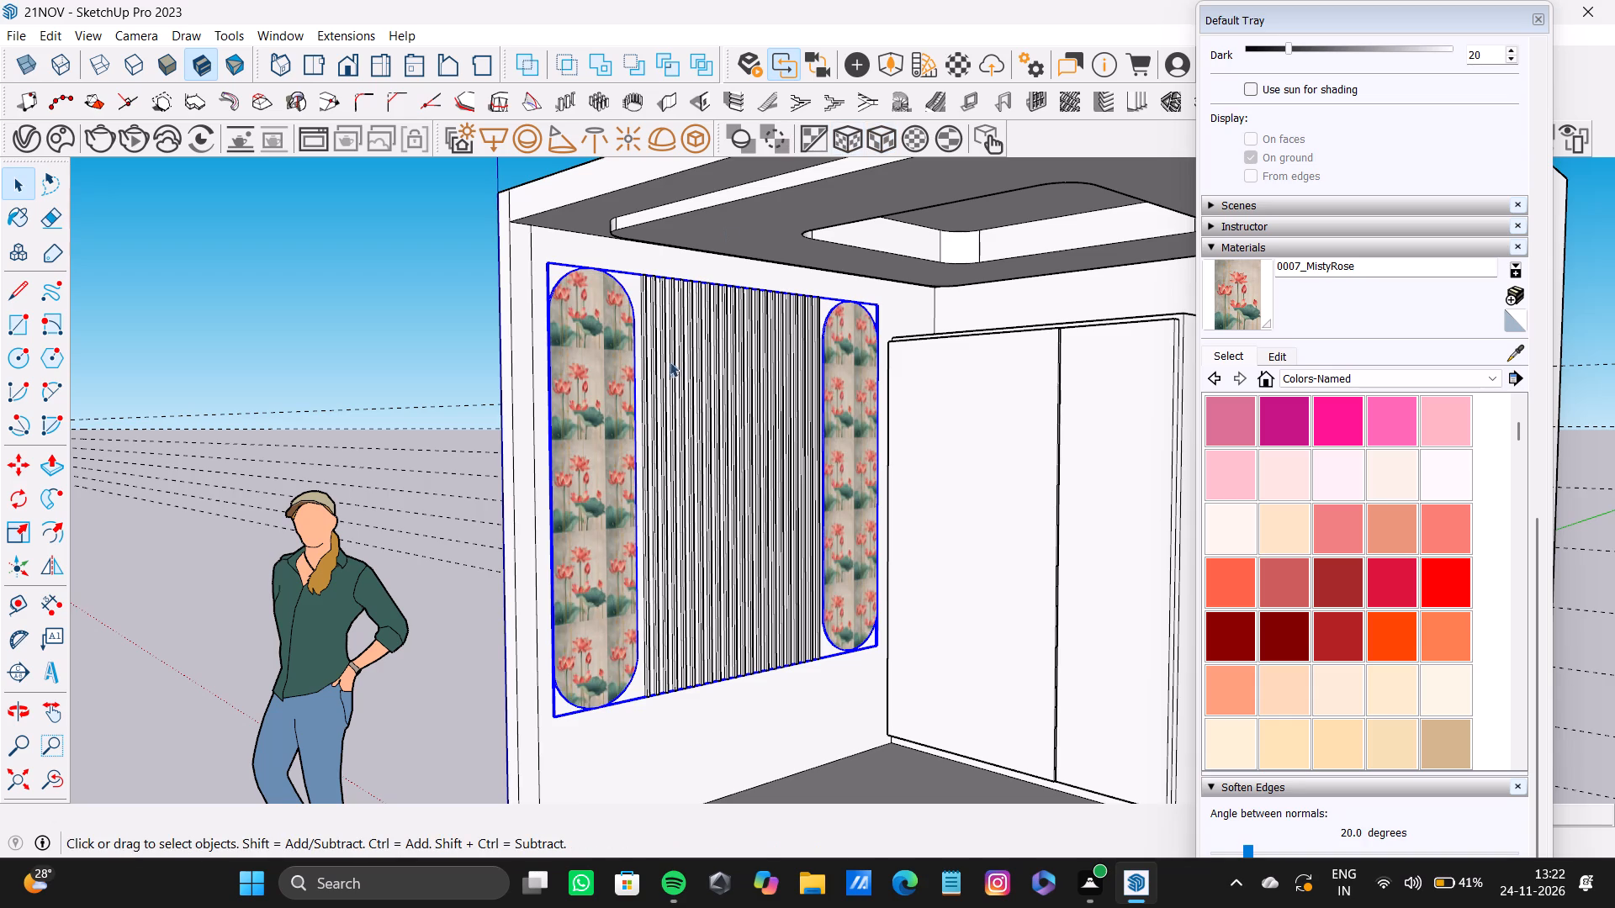
Inside the group, apply V-Ray's fitted cubic projection to the rounded face left of the slats so one lotus image fills it.
{"action": "left_click", "coordinate": [601, 426]}
{"action": "triple_click", "coordinate": [601, 426]}
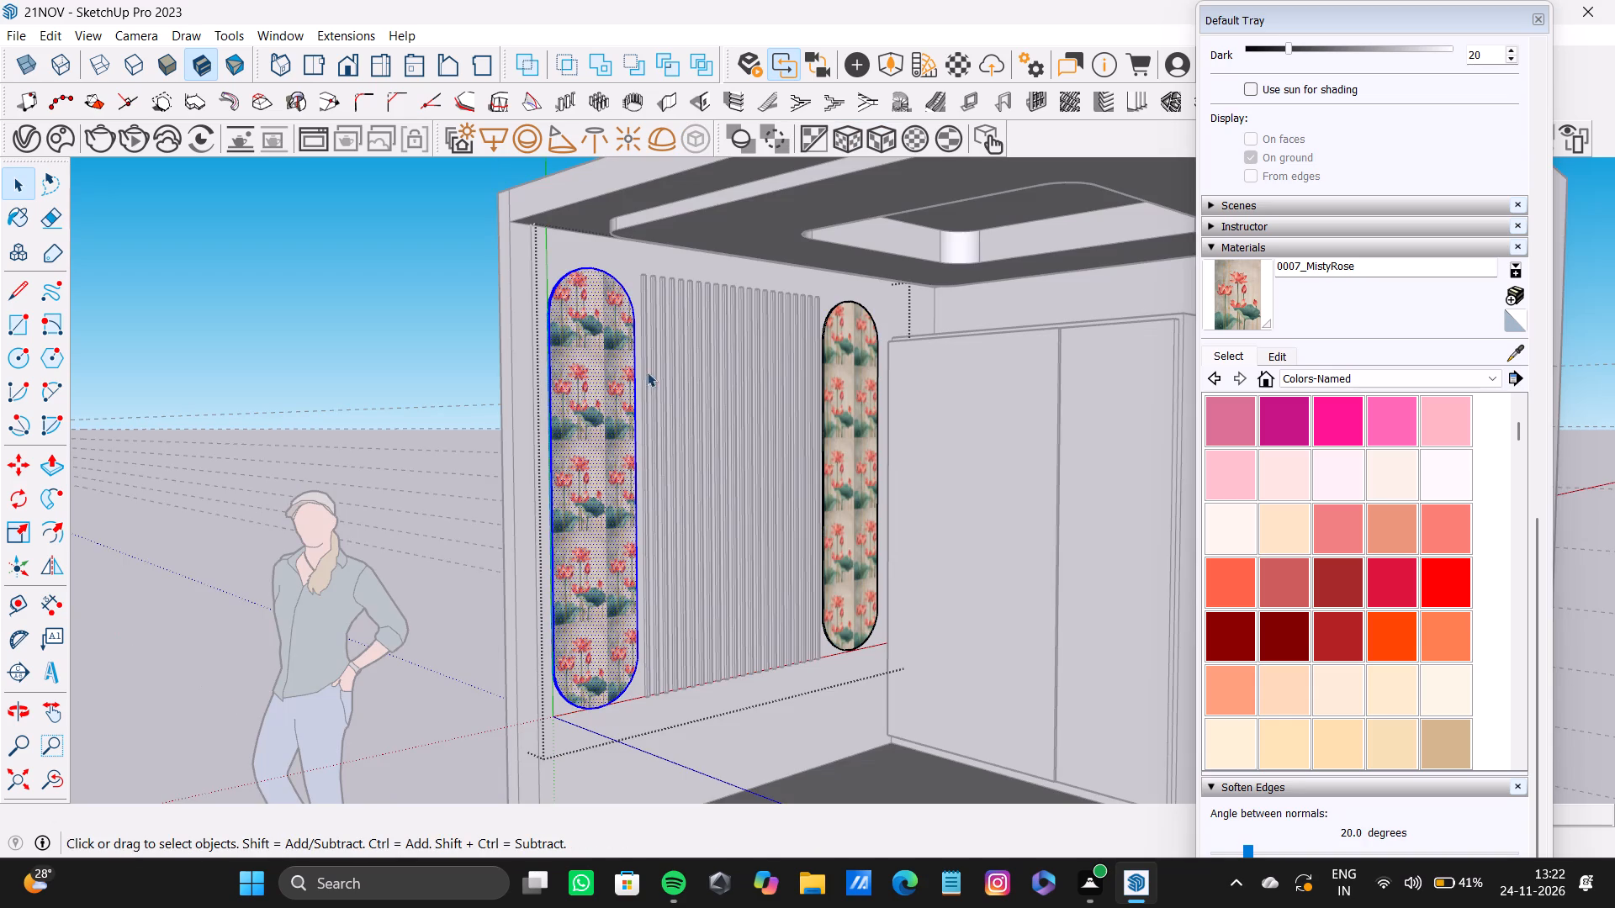
{"action": "left_click", "coordinate": [841, 142]}
{"action": "left_click", "coordinate": [881, 135]}
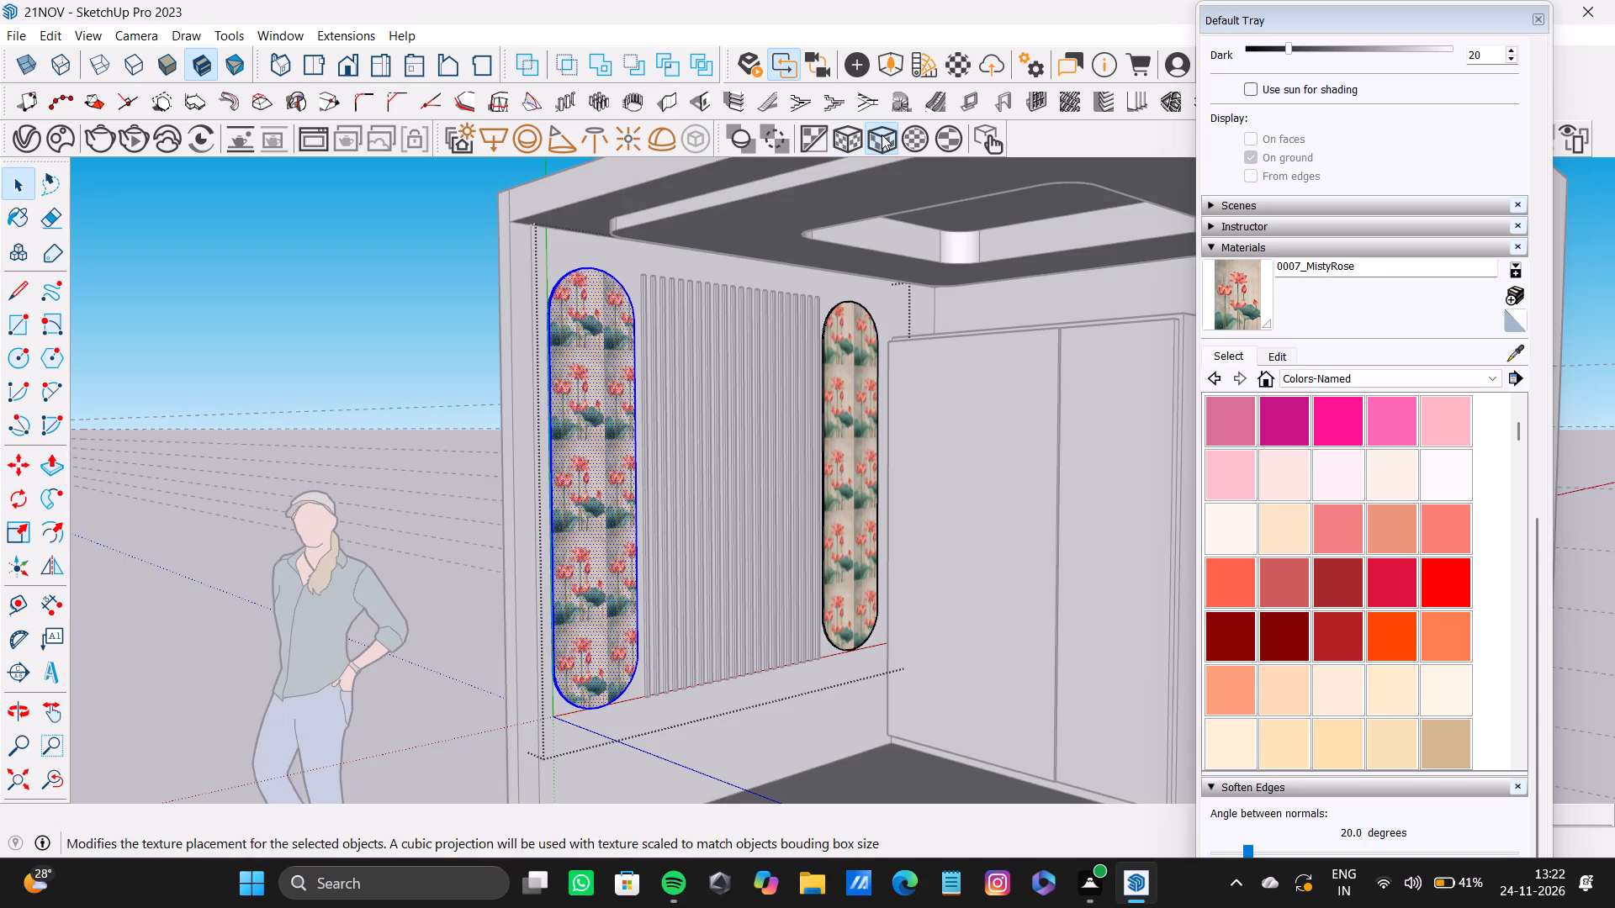
Apply V-Ray's fitted cubic projection to the rounded face between slats and wardrobe, and leave the group.
{"action": "left_click", "coordinate": [862, 352]}
{"action": "double_click", "coordinate": [862, 352]}
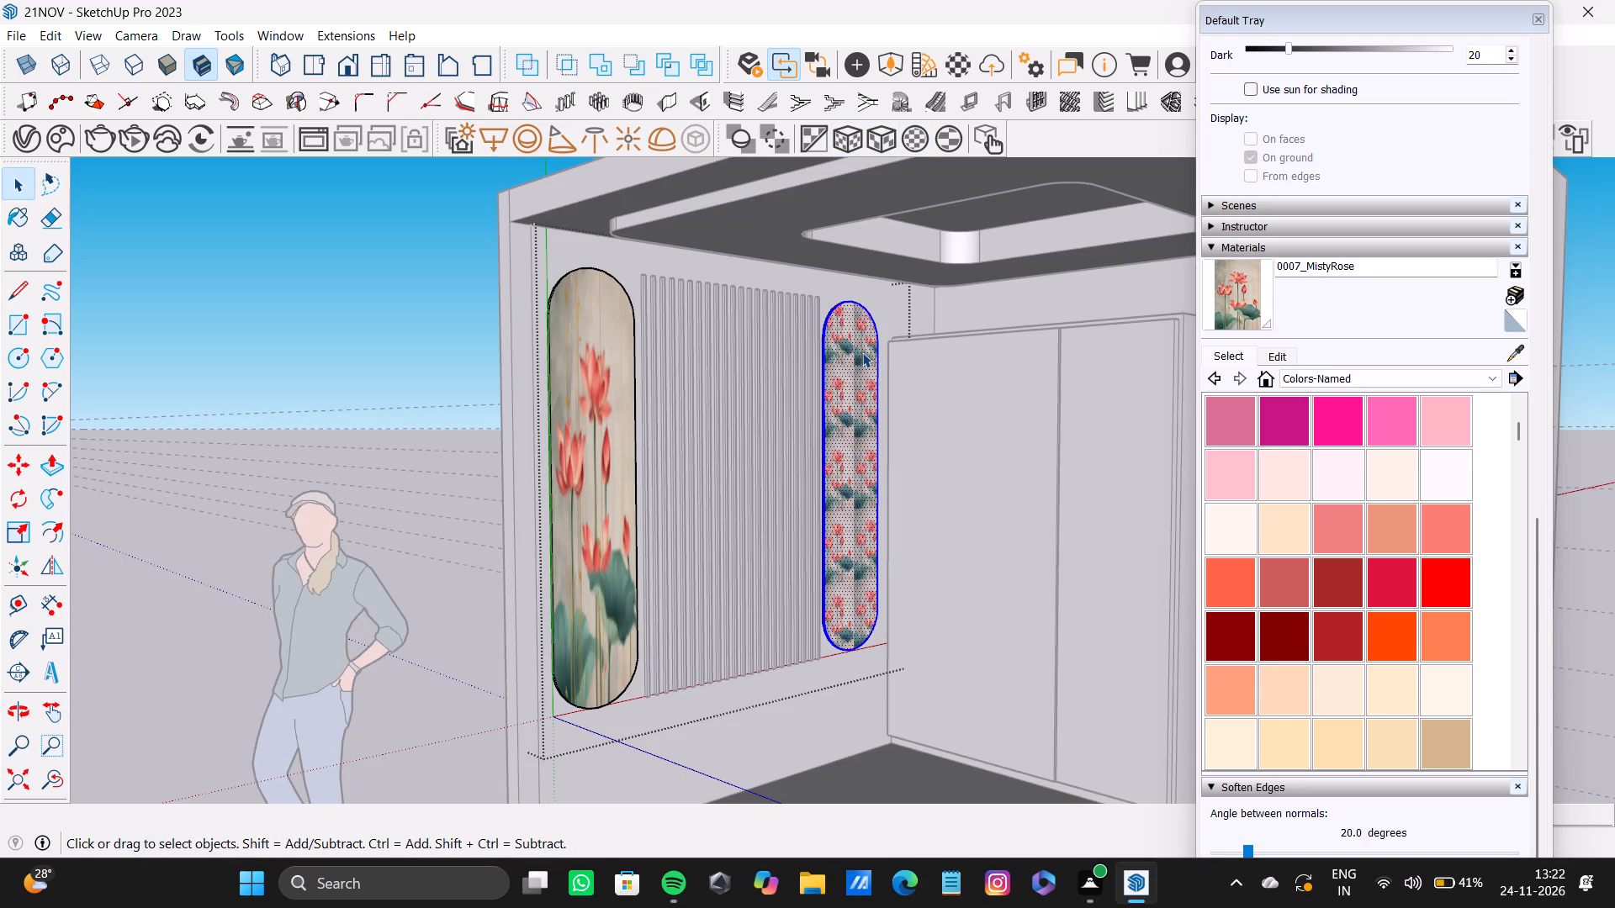
{"action": "left_click", "coordinate": [884, 135]}
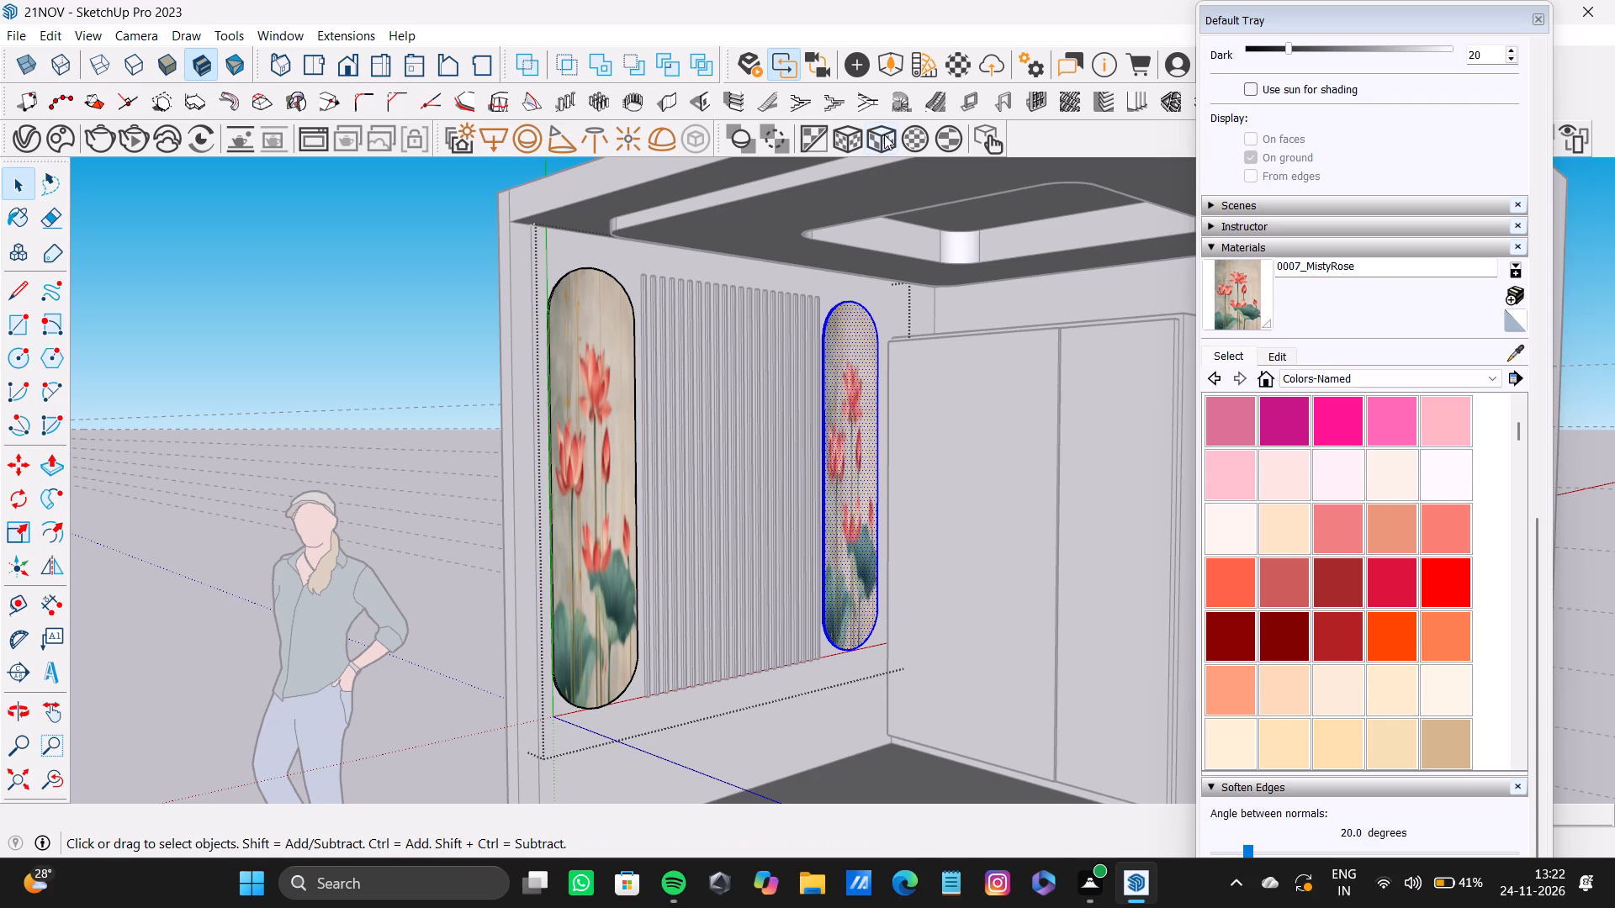
{"action": "left_click", "coordinate": [448, 330]}
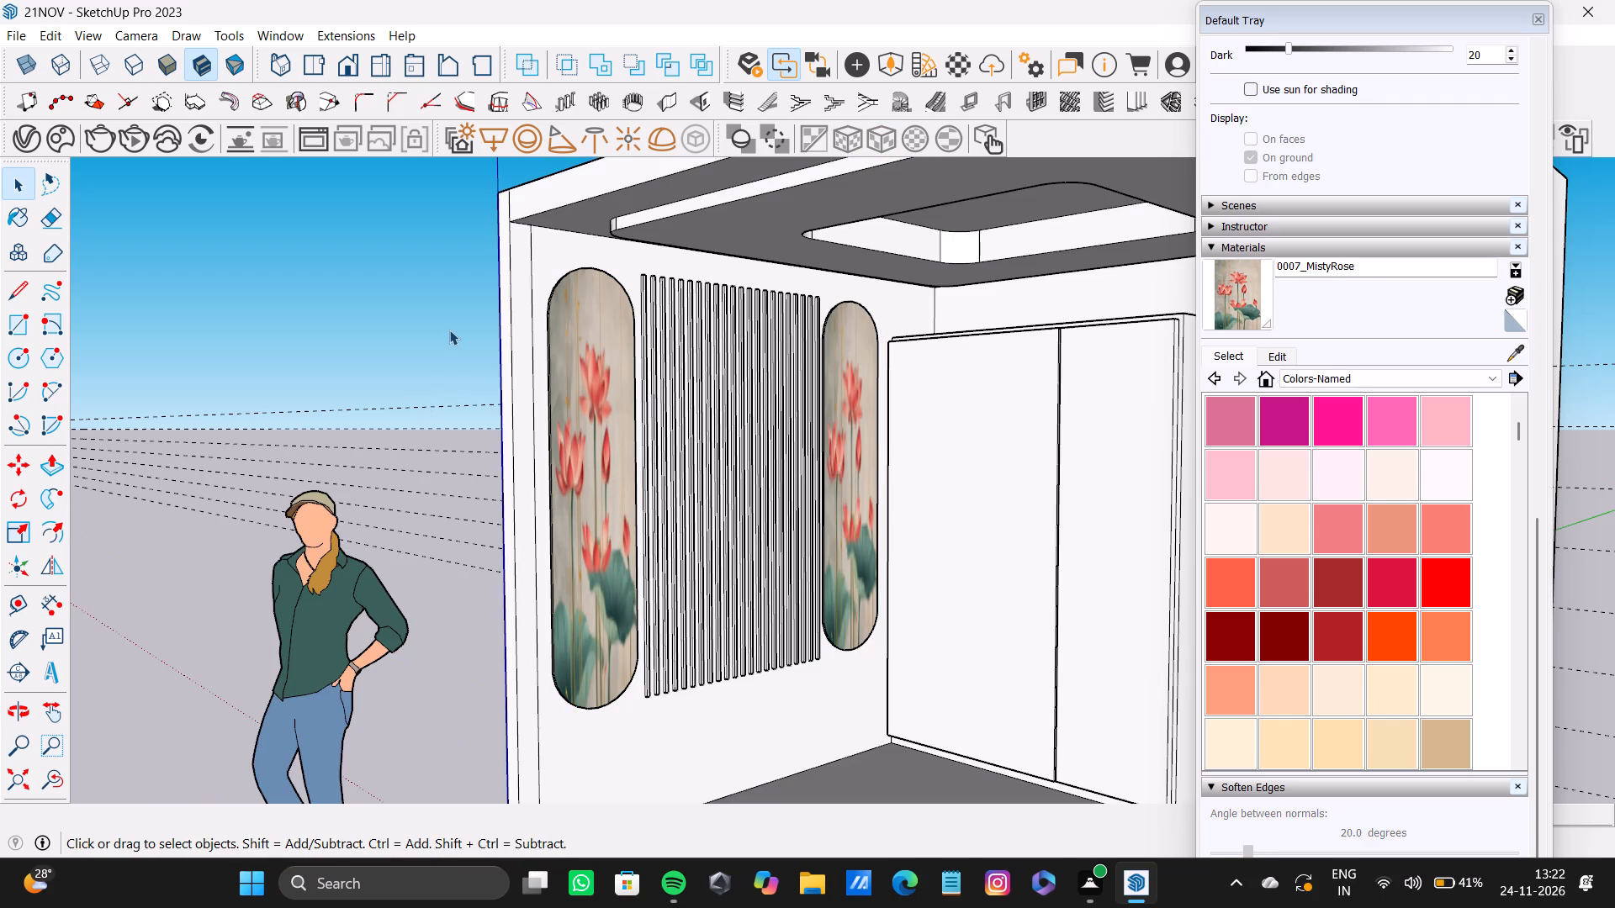
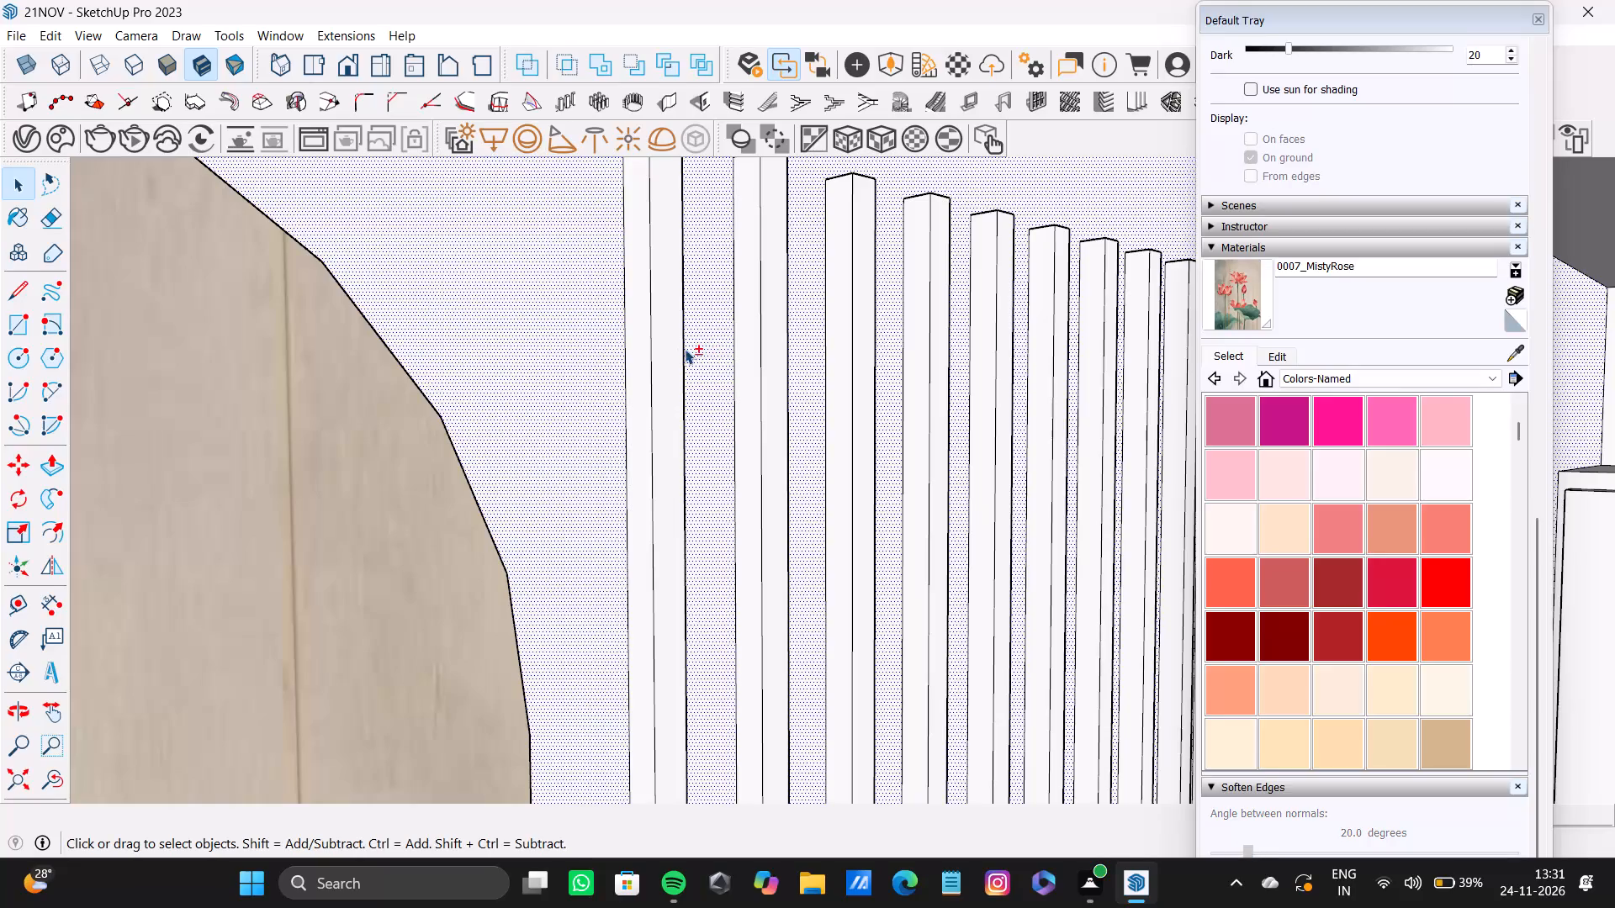
Select the front, side and top faces of the slat nearest the large lotus shape, with their edges, and deselect the wall face.
{"action": "double_click", "coordinate": [663, 354], "text": "shift"}
{"action": "double_click", "coordinate": [642, 359], "text": "shift"}
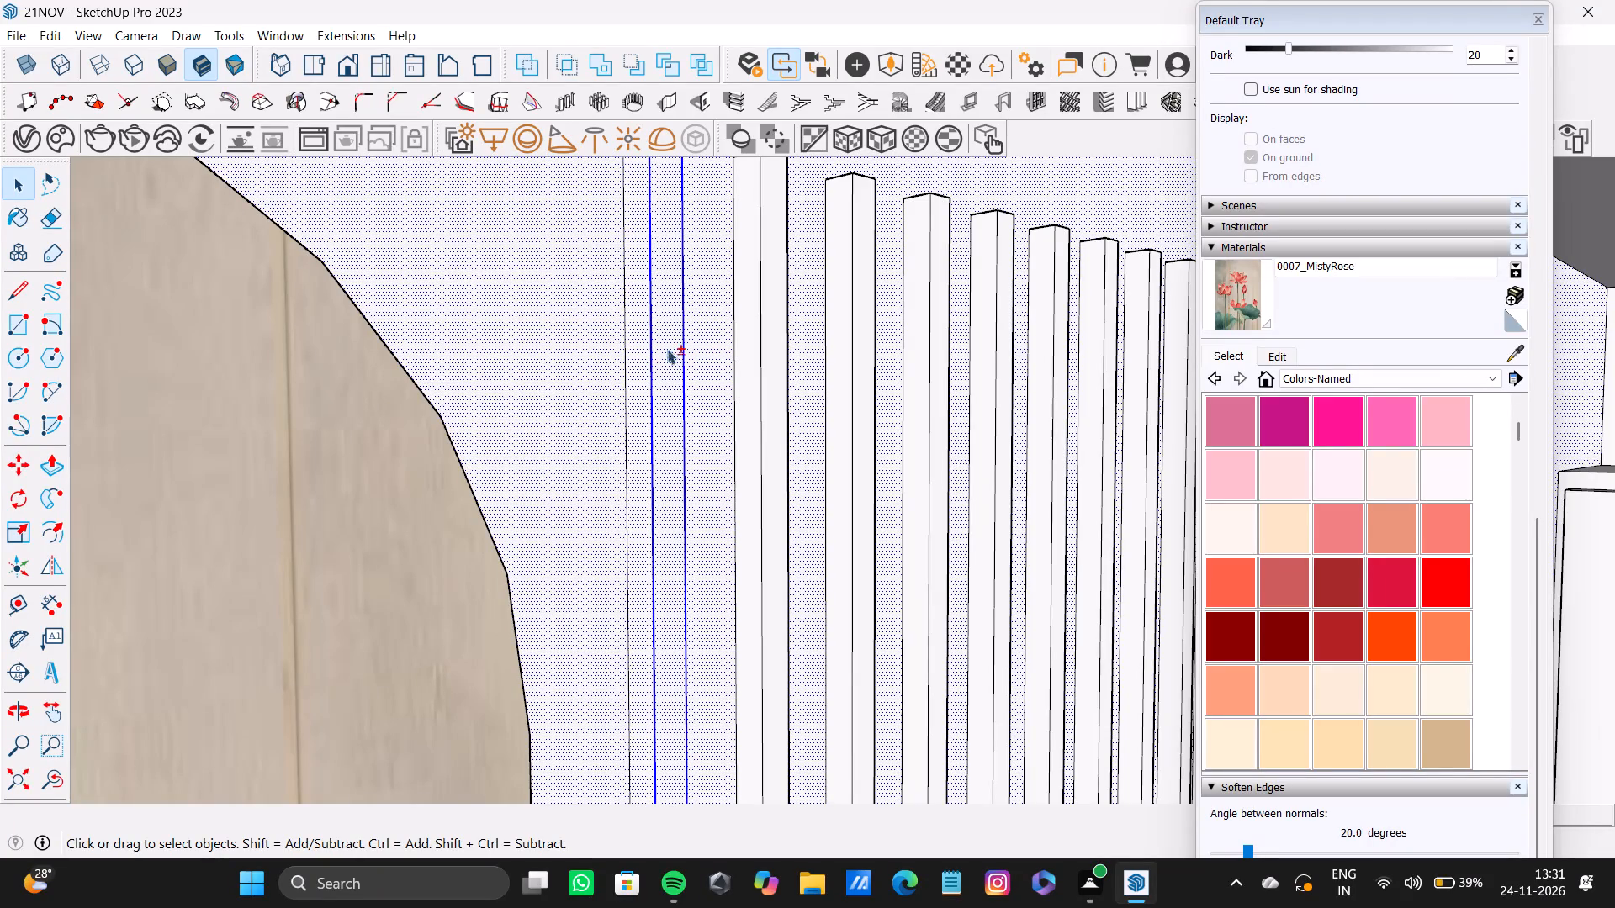
{"action": "left_click", "coordinate": [700, 340], "text": "shift"}
{"action": "middle_click_drag", "start_coordinate": [787, 377], "coordinate": [302, 469]}
{"action": "scroll", "coordinate": [406, 362], "scroll_direction": "up", "scroll_amount": 2, "text": "shift"}
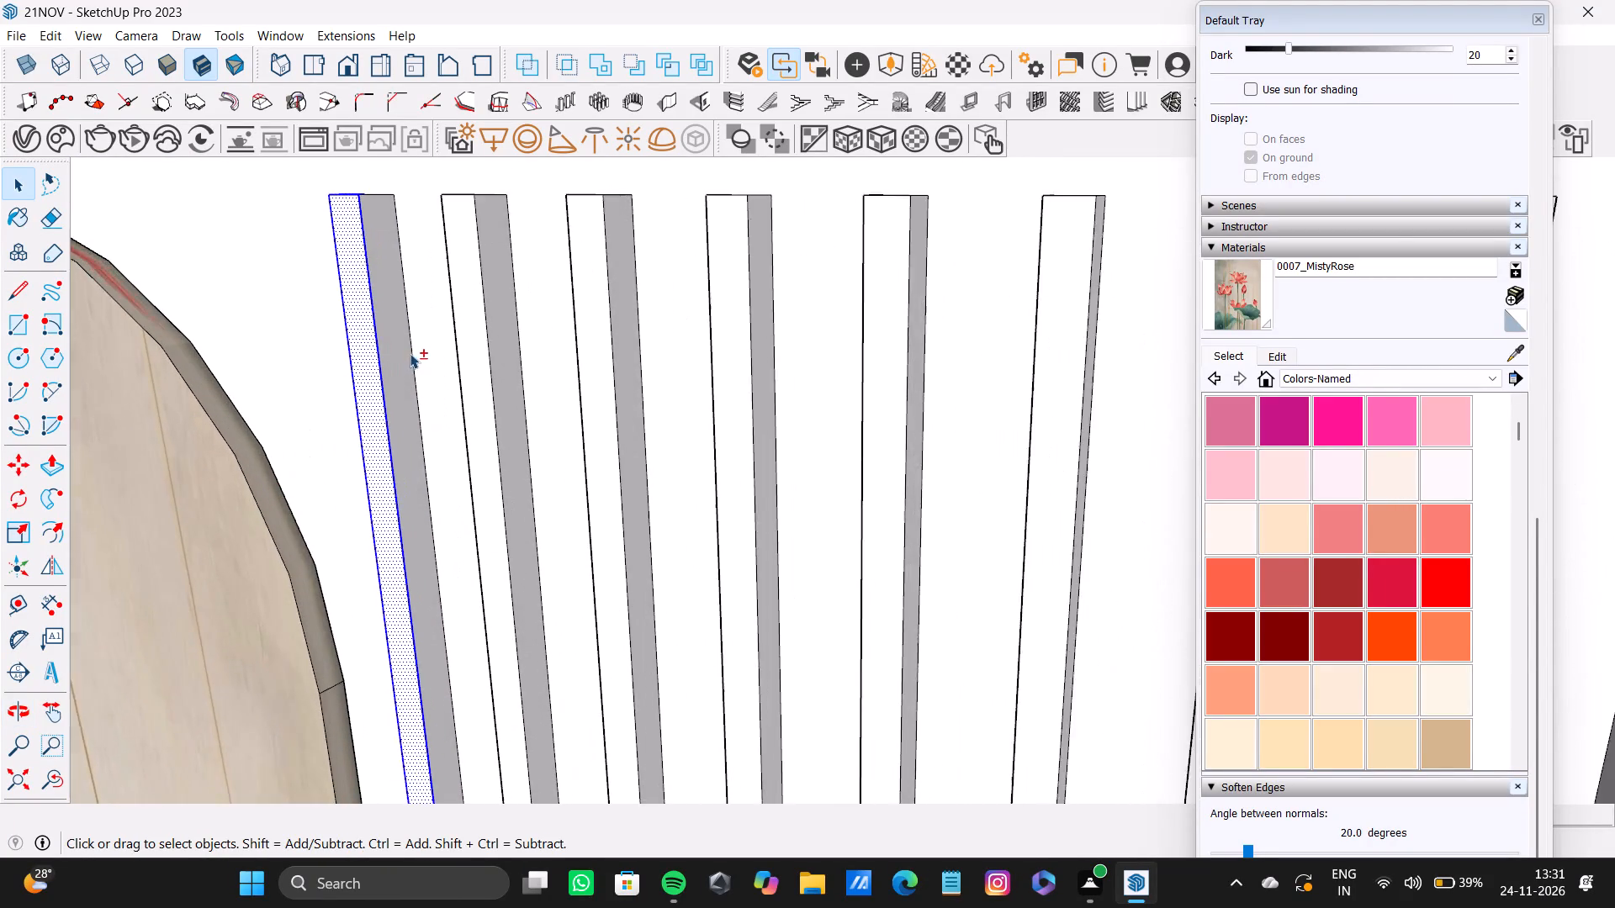
{"action": "scroll", "coordinate": [410, 353], "scroll_direction": "up", "scroll_amount": 5, "text": "shift"}
{"action": "double_click", "coordinate": [389, 343], "text": "shift"}
{"action": "middle_click_drag", "start_coordinate": [397, 246], "coordinate": [524, 624], "text": "shift"}
{"action": "scroll", "coordinate": [500, 510], "scroll_direction": "up", "scroll_amount": 9}
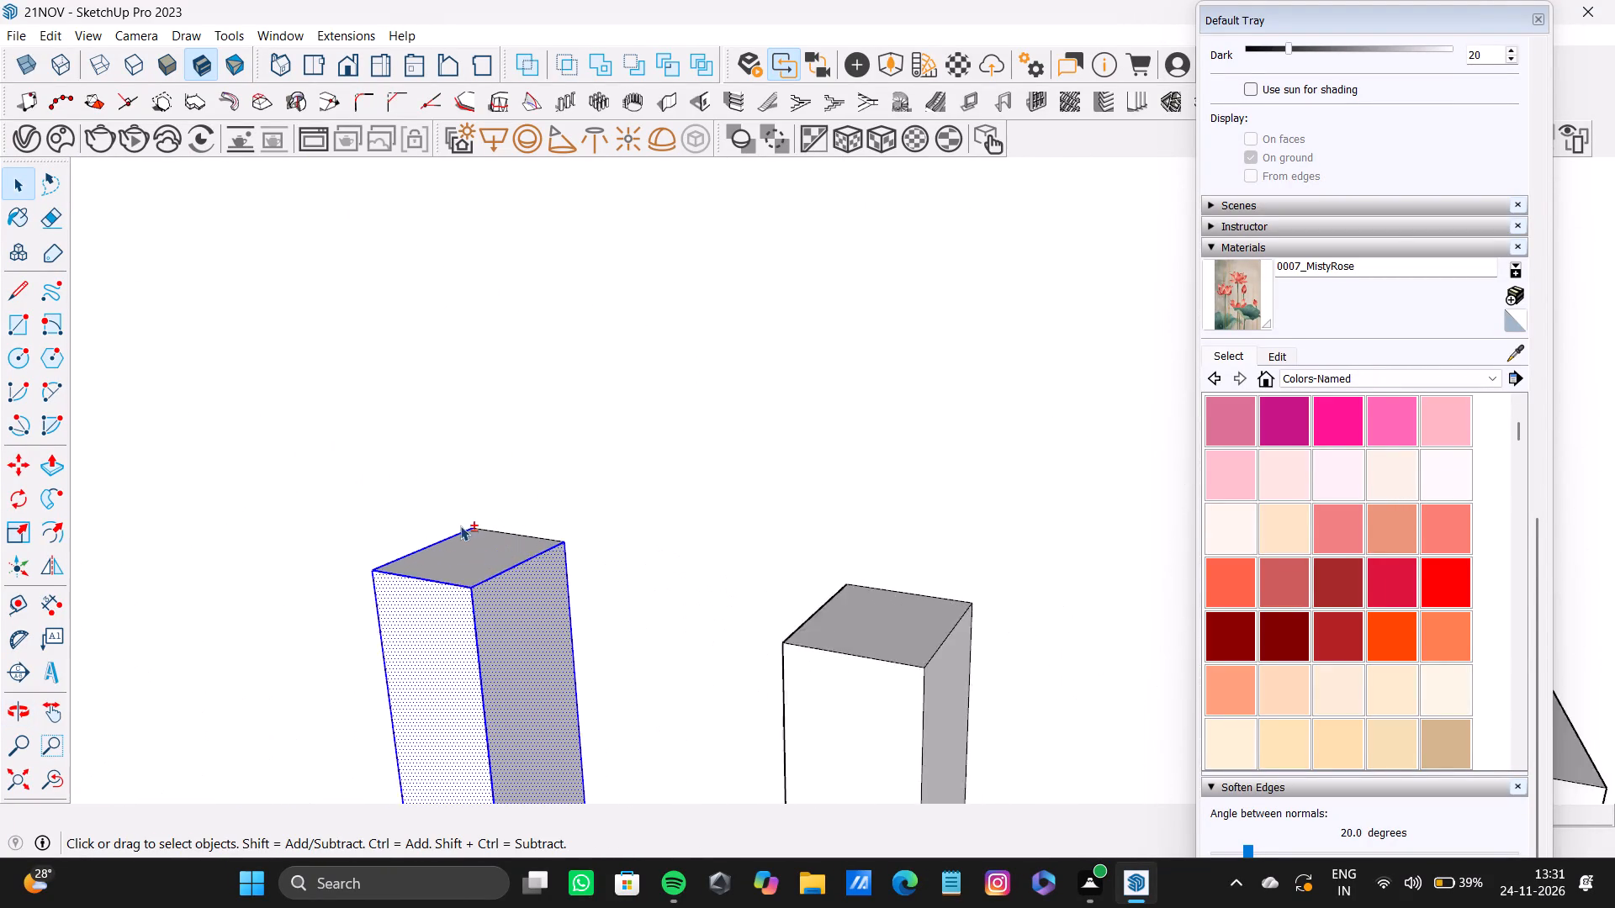
{"action": "double_click", "coordinate": [460, 549], "text": "shift"}
{"action": "scroll", "coordinate": [572, 568], "scroll_direction": "down", "scroll_amount": 5, "text": "shift"}
{"action": "double_click", "coordinate": [484, 565], "text": "shift"}
{"action": "scroll", "coordinate": [526, 580], "scroll_direction": "down", "scroll_amount": 4, "text": "shift"}
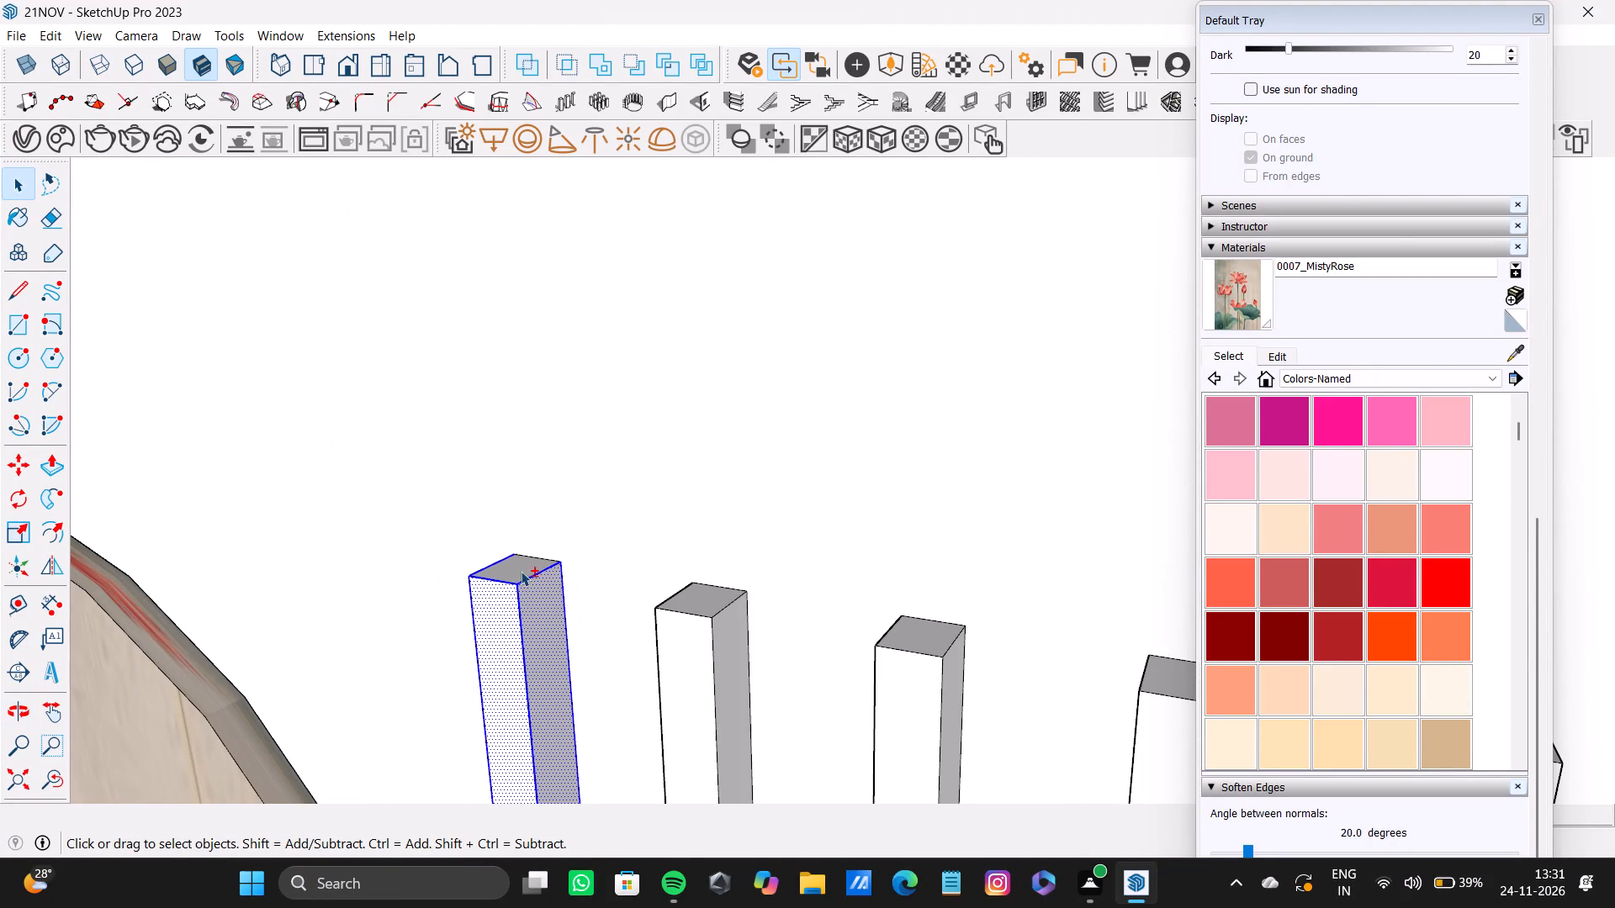
{"action": "double_click", "coordinate": [521, 571], "text": "shift"}
Add the bottom face of that first slat to the selection, including its edges.
{"action": "scroll", "coordinate": [609, 646], "scroll_direction": "down", "scroll_amount": 5, "text": "shift"}
{"action": "middle_click_drag", "start_coordinate": [620, 660], "coordinate": [463, 187], "text": "shift"}
{"action": "scroll", "coordinate": [614, 532], "scroll_direction": "down", "scroll_amount": 5, "text": "shift"}
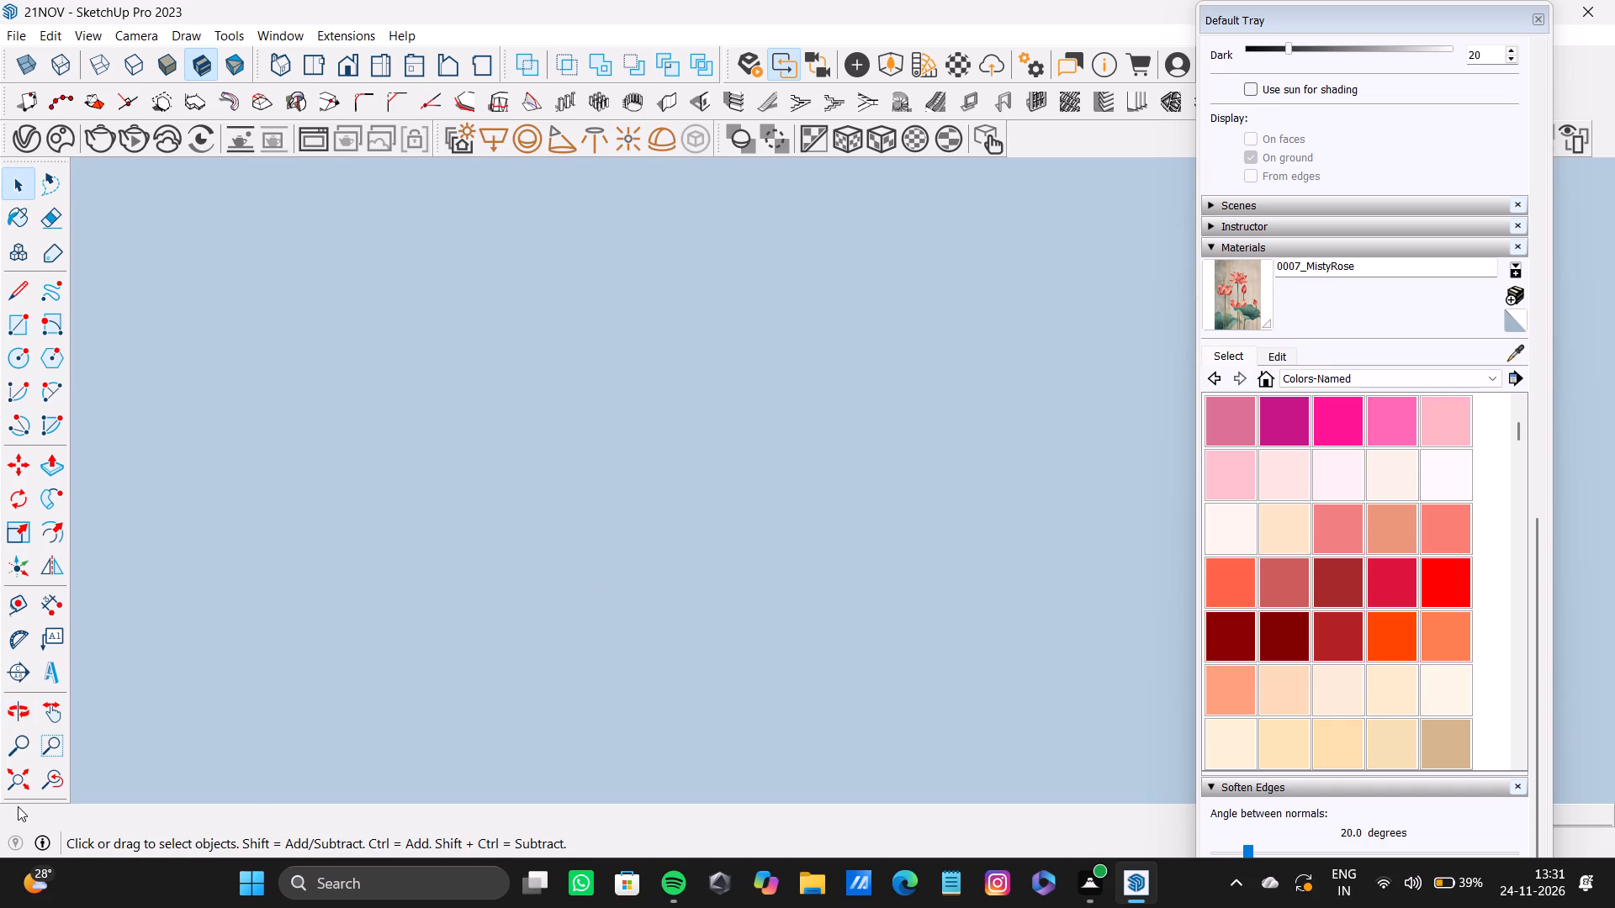
{"action": "left_click", "coordinate": [14, 783]}
{"action": "middle_click_drag", "start_coordinate": [259, 652], "coordinate": [500, 661]}
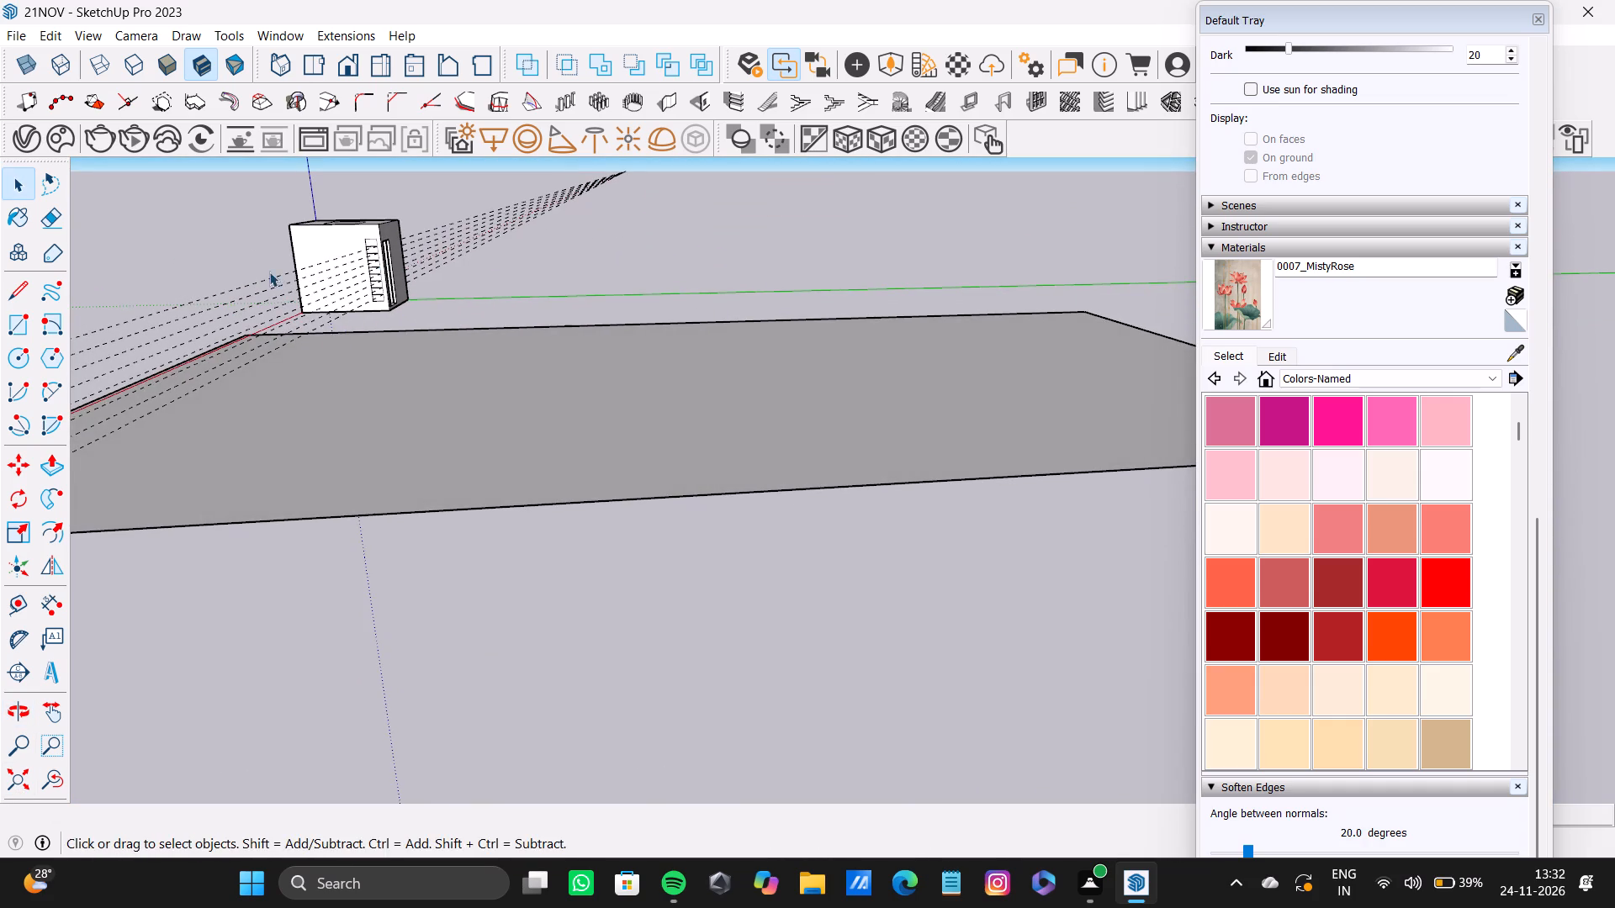
{"action": "middle_click_drag", "start_coordinate": [273, 272], "coordinate": [492, 297]}
{"action": "scroll", "coordinate": [282, 333], "scroll_direction": "up", "scroll_amount": 2}
{"action": "middle_click_drag", "start_coordinate": [130, 345], "coordinate": [544, 426], "text": "shift"}
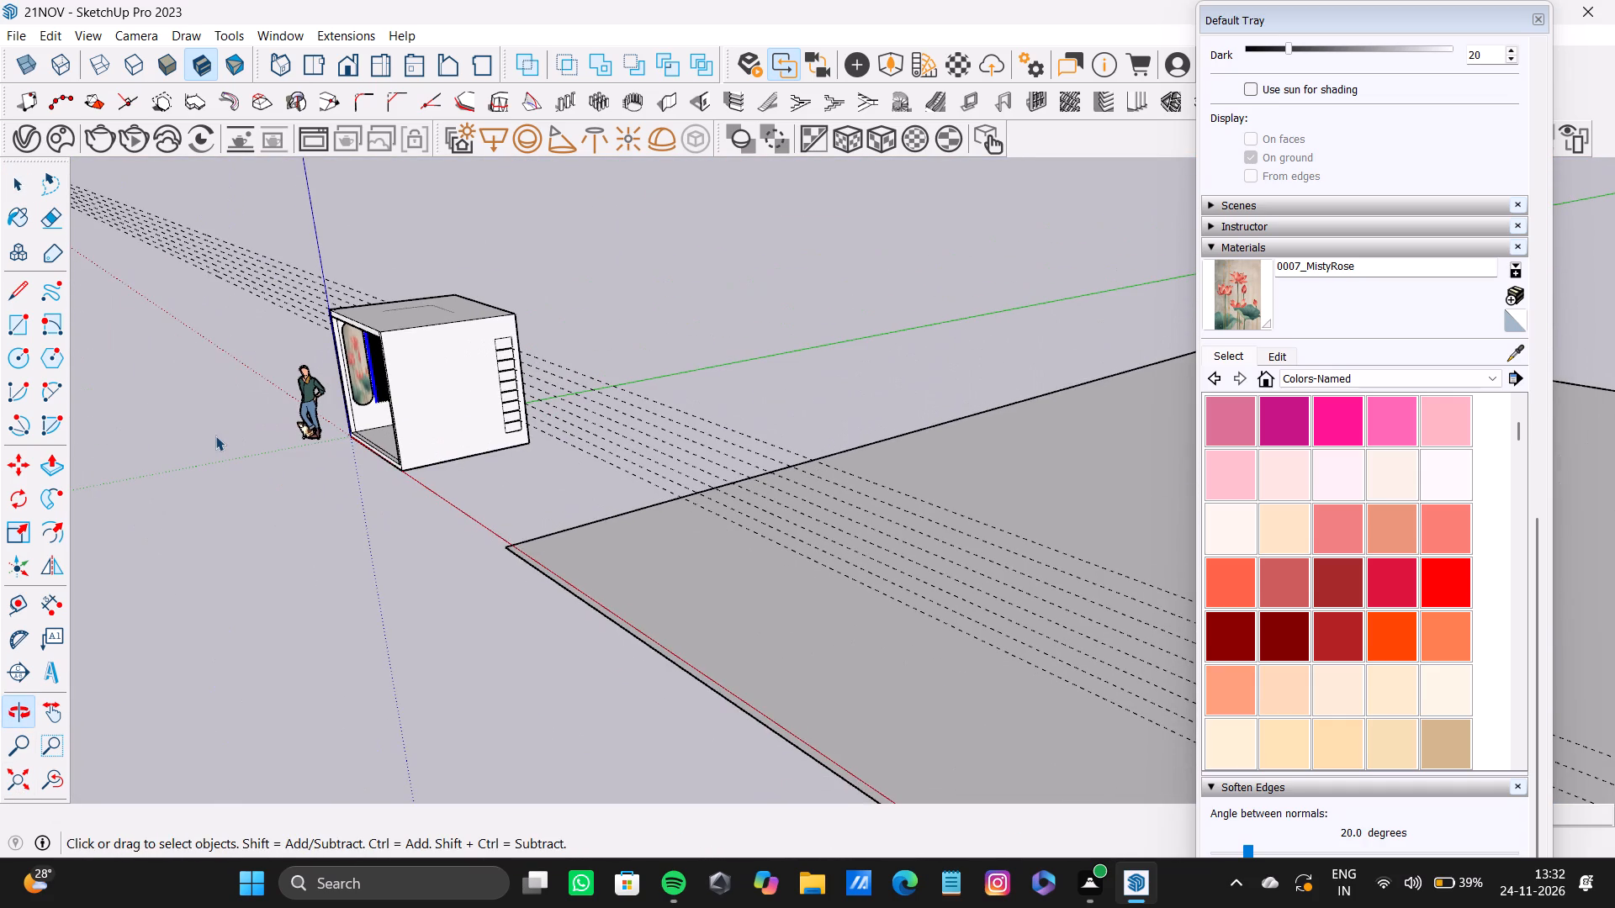
{"action": "middle_click_drag", "start_coordinate": [195, 419], "coordinate": [381, 430]}
{"action": "scroll", "coordinate": [314, 436], "scroll_direction": "up", "scroll_amount": 14}
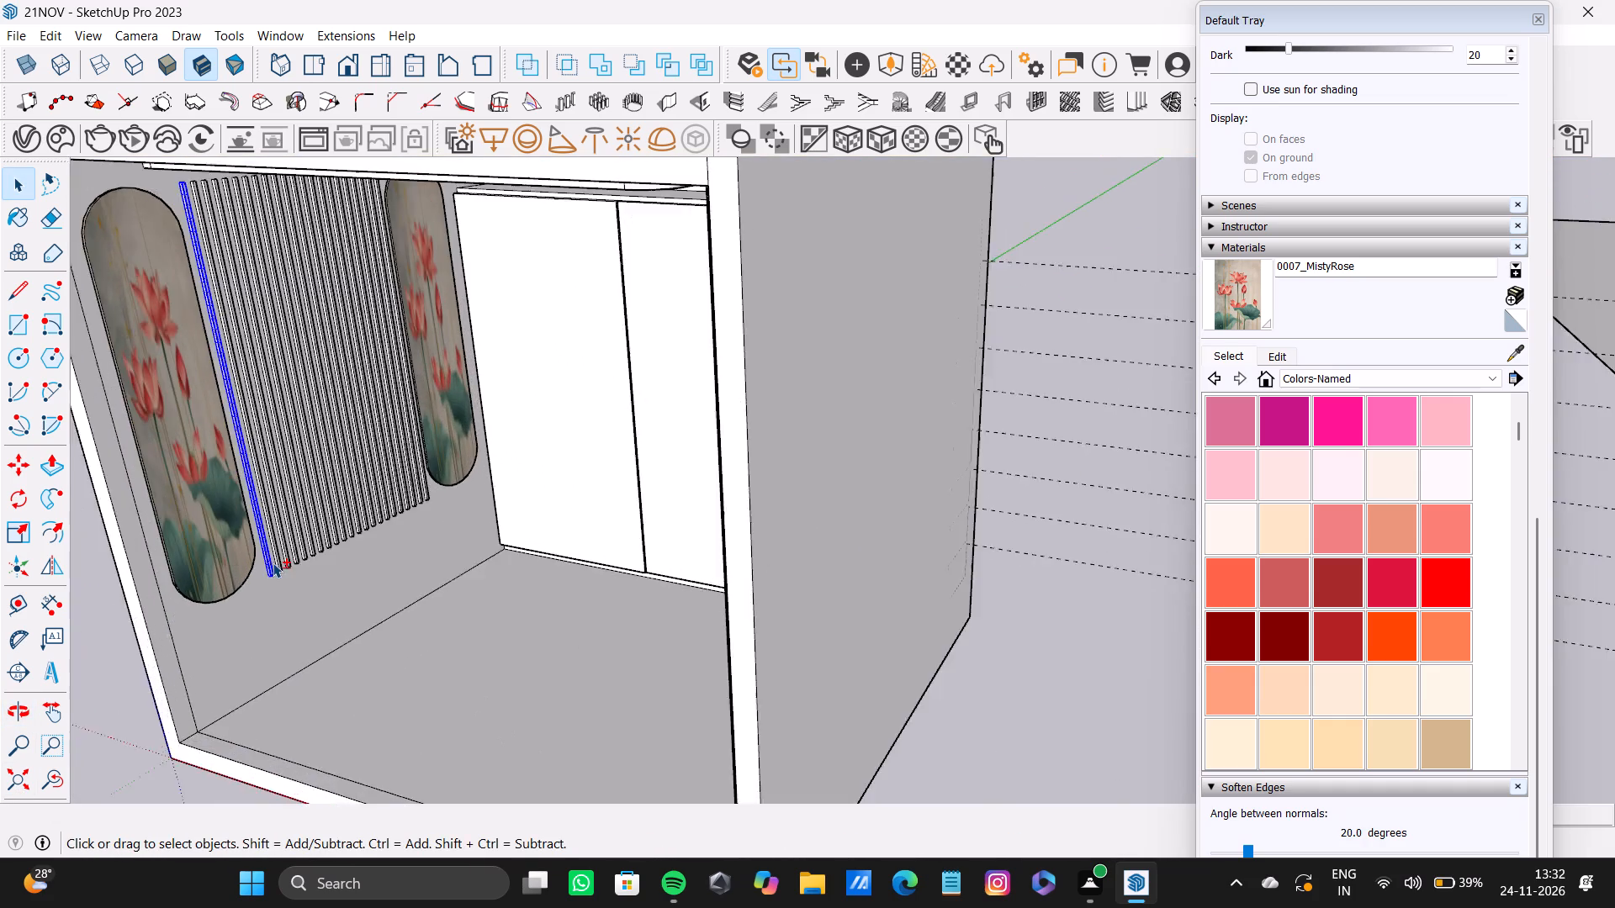
{"action": "scroll", "coordinate": [273, 562], "scroll_direction": "up", "scroll_amount": 3}
{"action": "middle_click_drag", "start_coordinate": [273, 563], "coordinate": [437, 492], "text": "shift"}
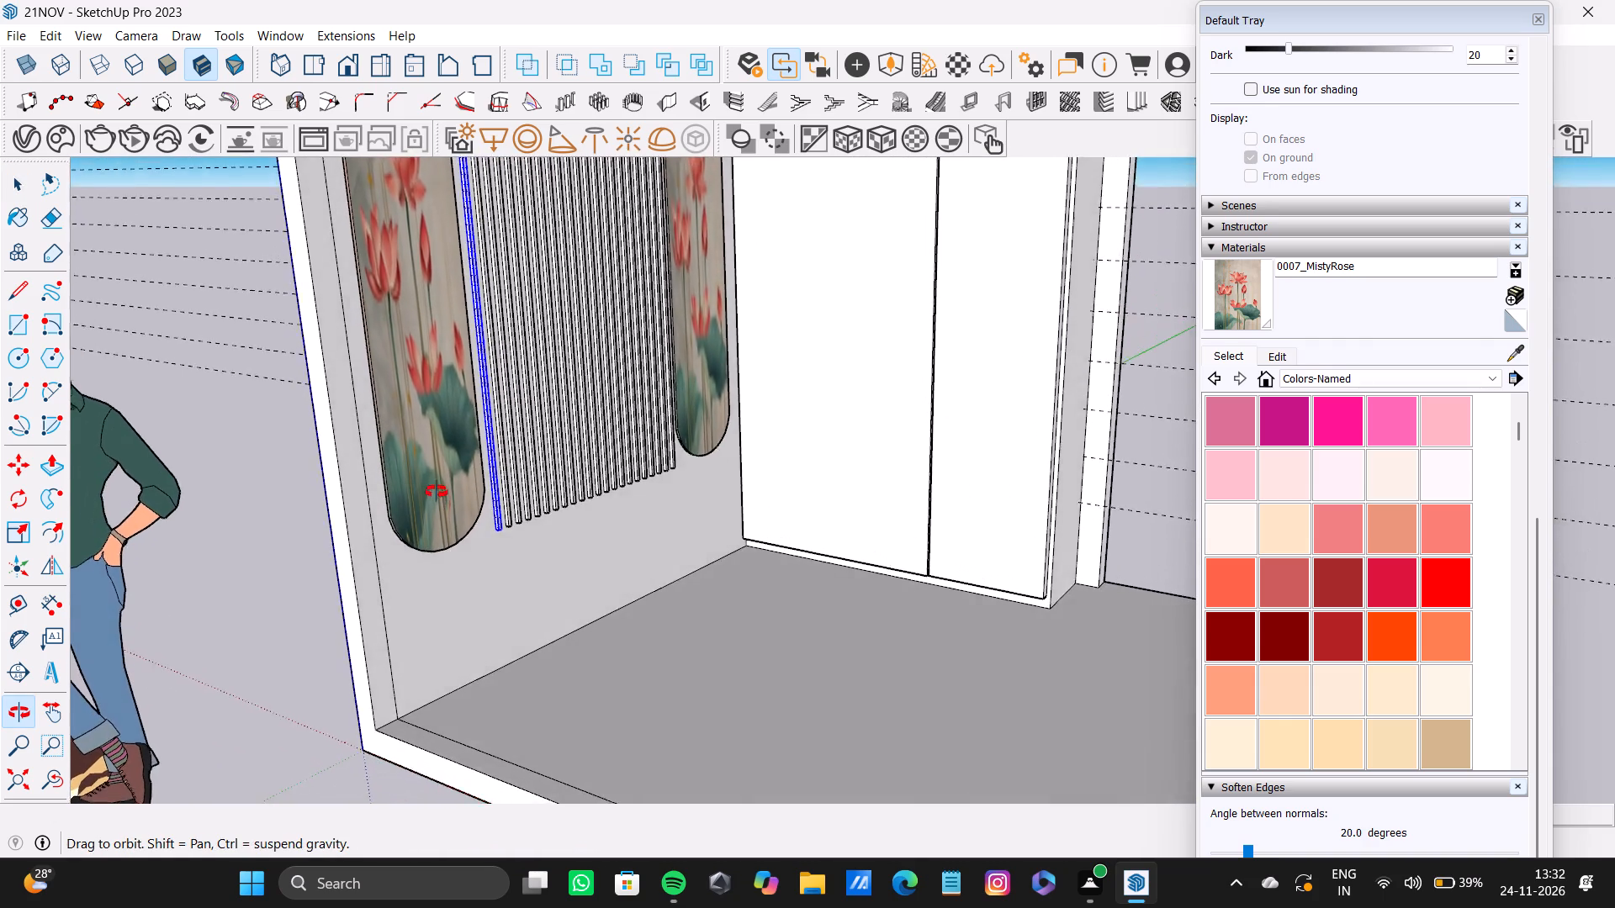
{"action": "middle_click_drag", "start_coordinate": [437, 492], "coordinate": [391, 486], "text": "shift"}
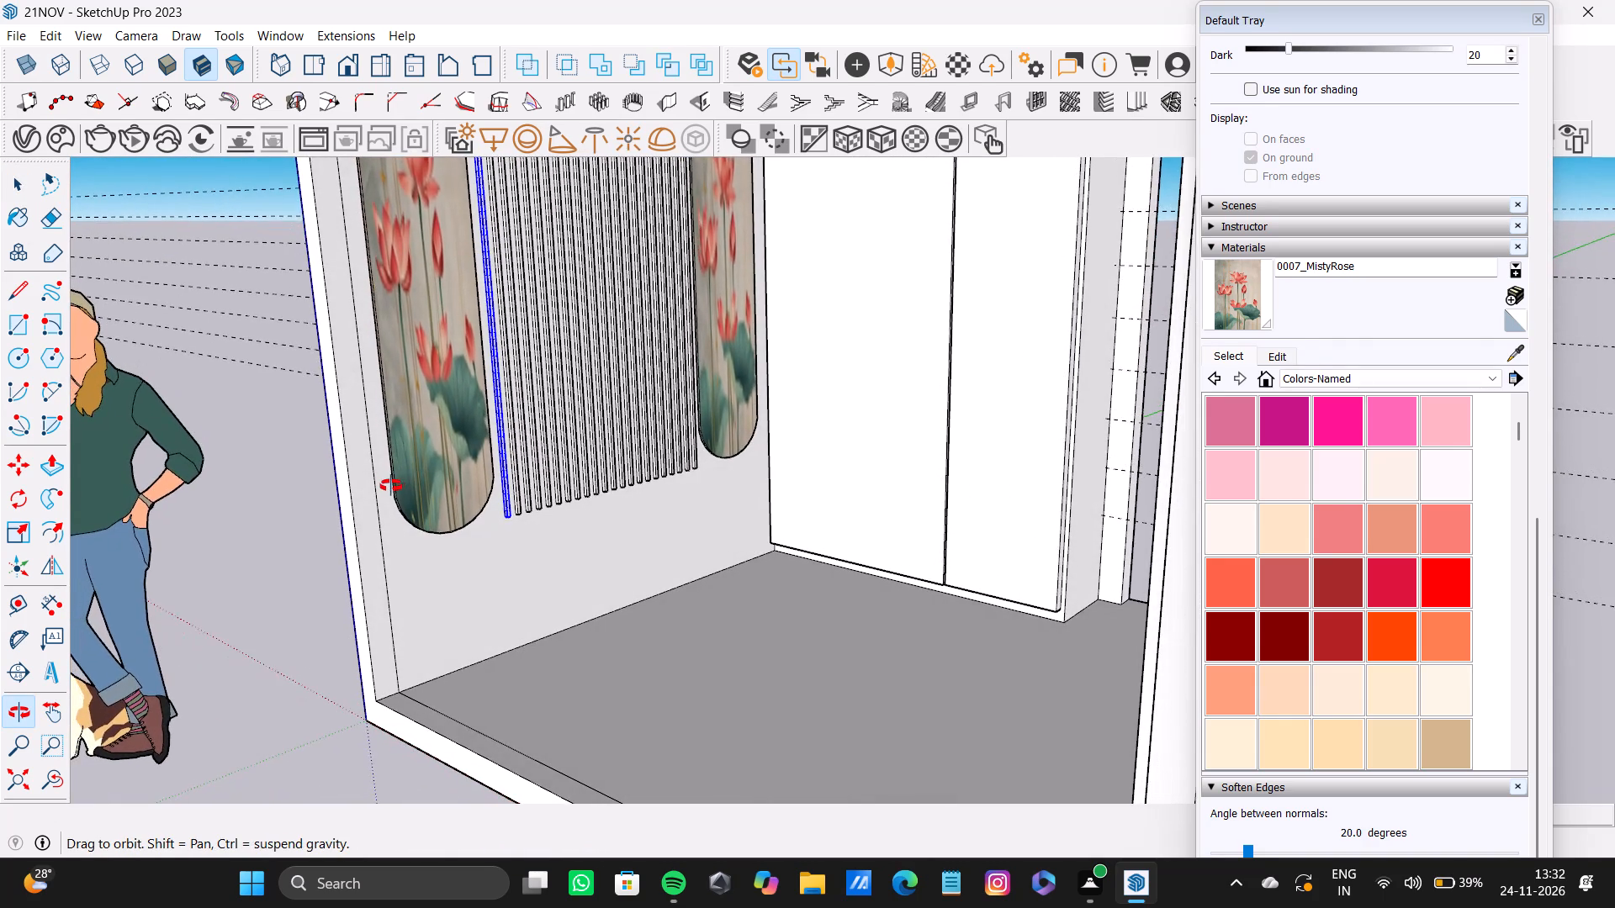
{"action": "middle_click_drag", "start_coordinate": [391, 486], "coordinate": [340, 485], "text": "shift"}
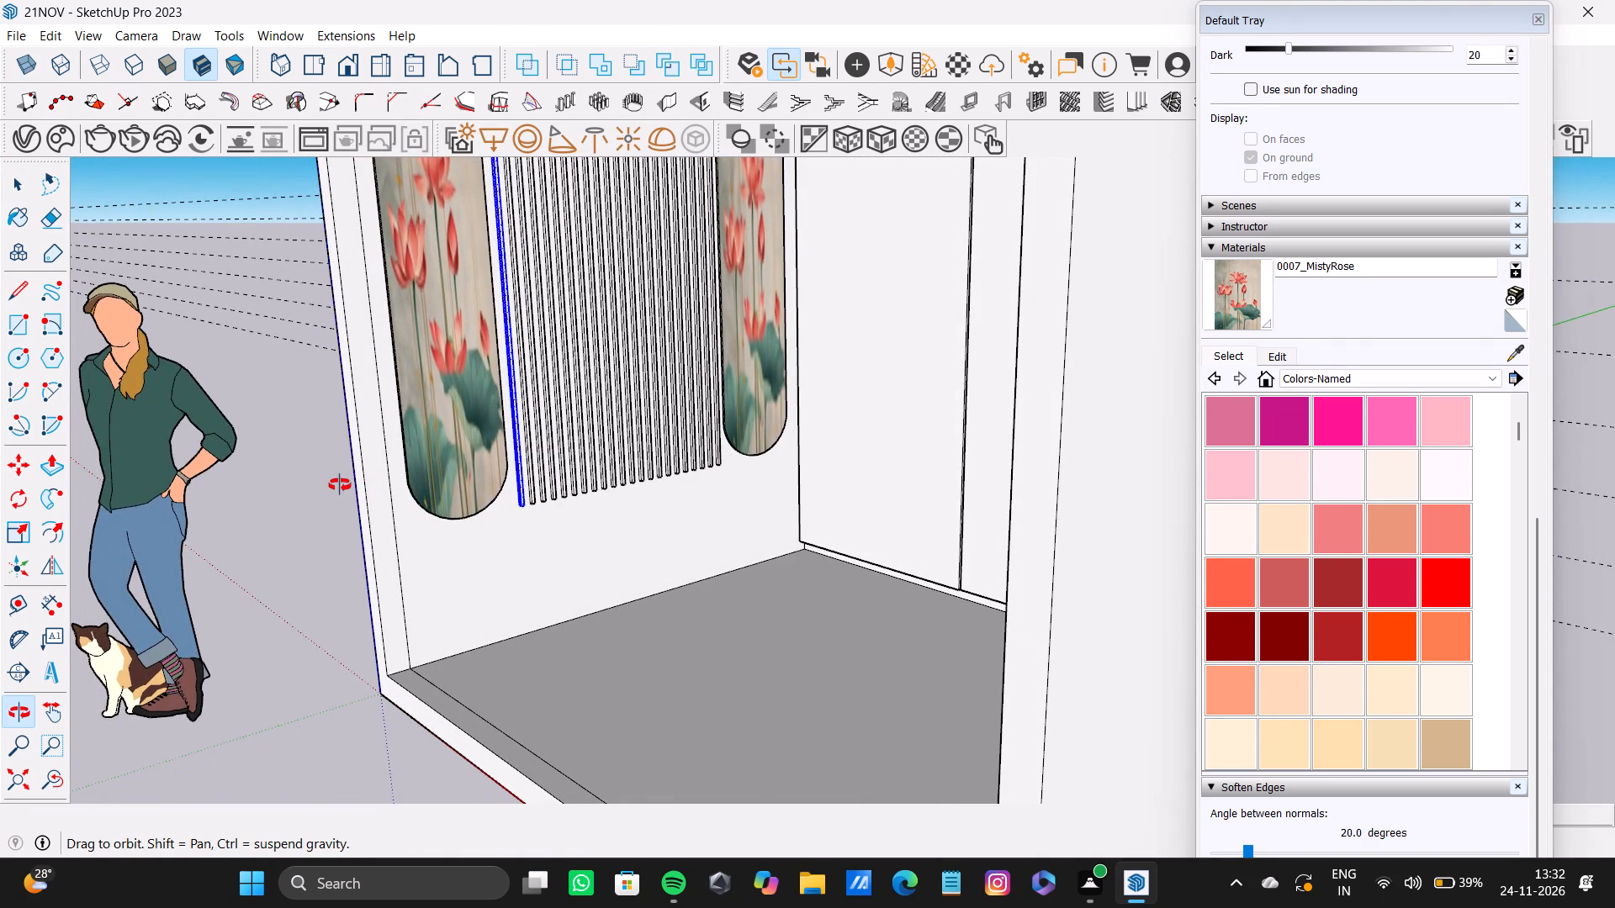
{"action": "middle_click_drag", "start_coordinate": [340, 485], "coordinate": [334, 482], "text": "shift"}
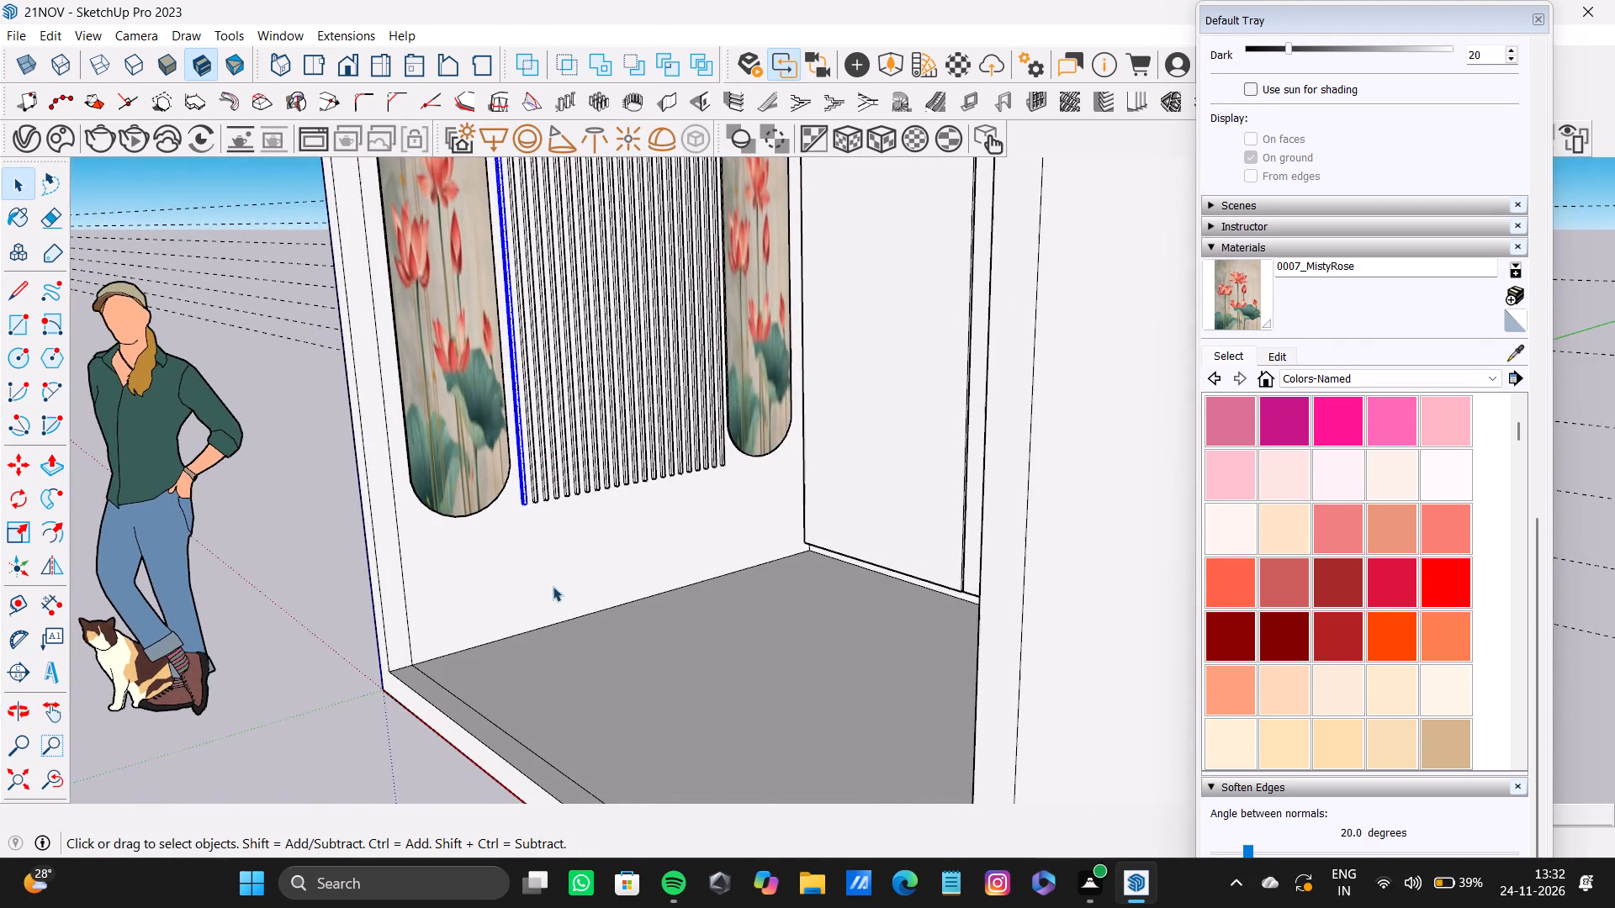
{"action": "scroll", "coordinate": [553, 583], "scroll_direction": "up", "scroll_amount": 16}
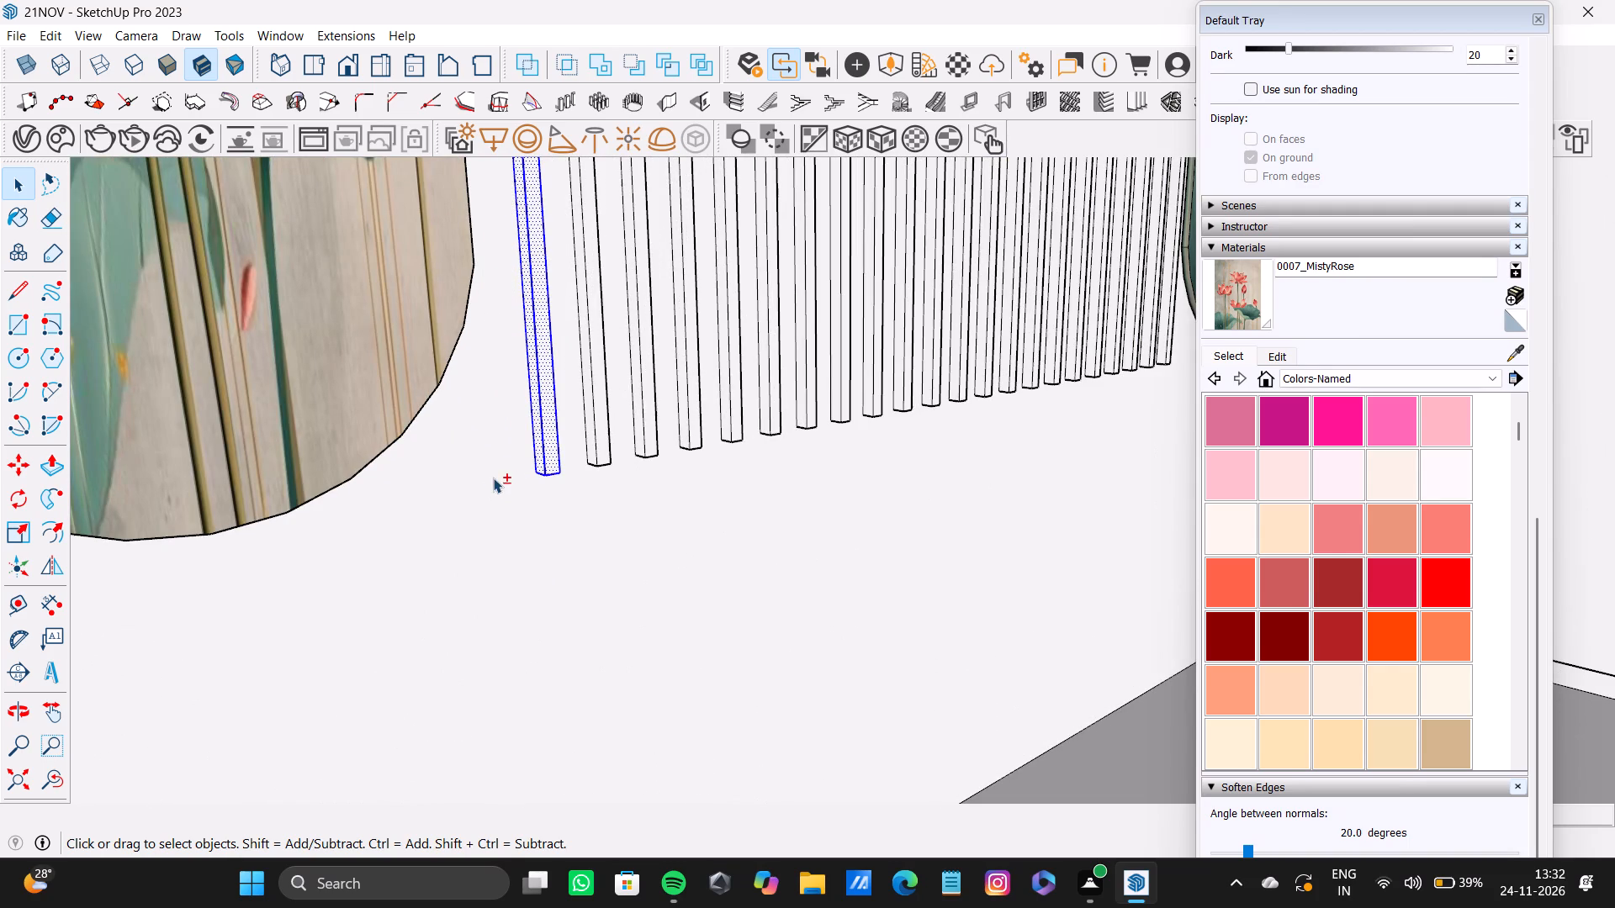
{"action": "scroll", "coordinate": [500, 474], "scroll_direction": "up", "scroll_amount": 14, "text": "shift"}
{"action": "middle_click_drag", "start_coordinate": [612, 480], "coordinate": [580, 402], "text": "shift"}
{"action": "scroll", "coordinate": [587, 441], "scroll_direction": "up", "scroll_amount": 2, "text": "shift"}
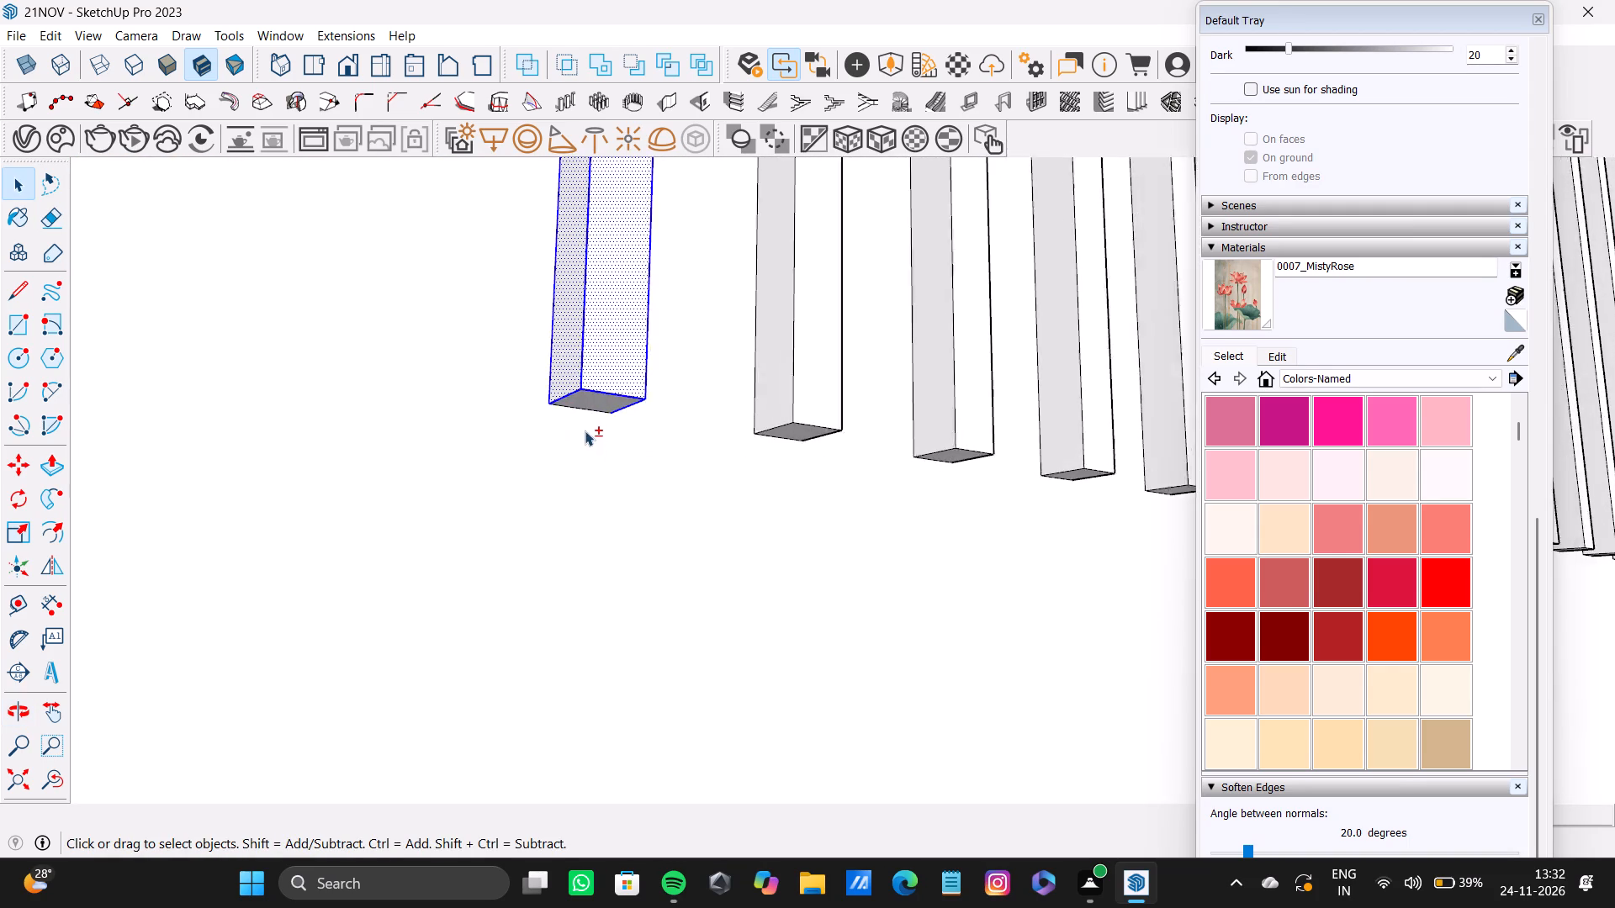
{"action": "scroll", "coordinate": [585, 430], "scroll_direction": "up", "scroll_amount": 5, "text": "shift"}
{"action": "double_click", "coordinate": [590, 393], "text": "shift"}
Add the second slat's front, both side faces and bottom face to the selection, with their edges.
{"action": "middle_click_drag", "start_coordinate": [627, 215], "coordinate": [552, 281], "text": "shift"}
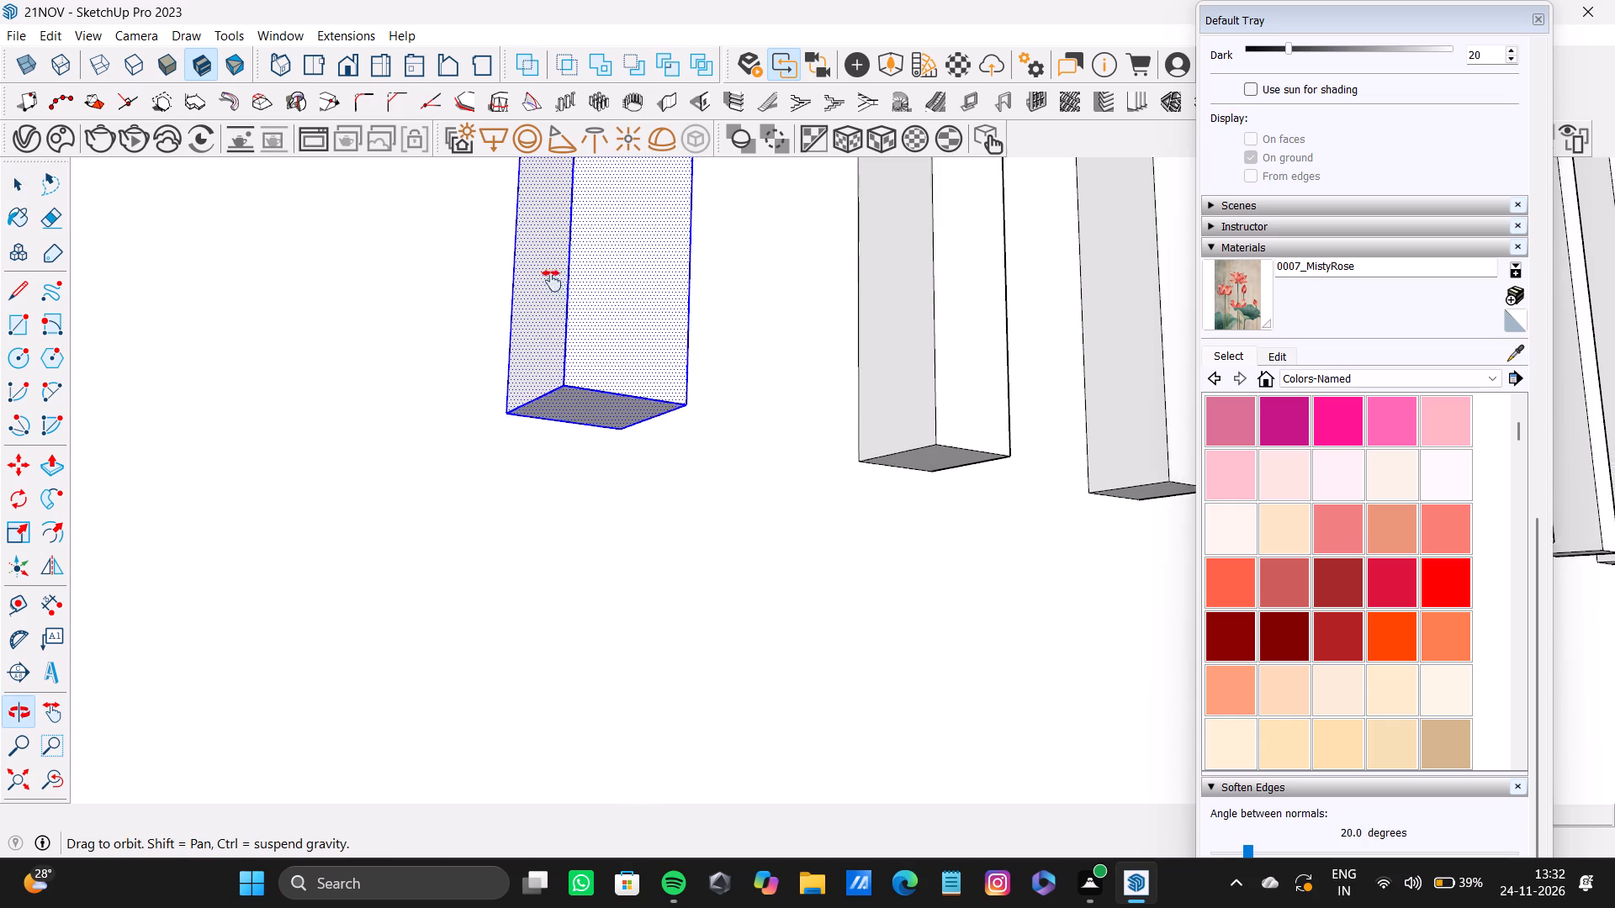
{"action": "middle_click_drag", "start_coordinate": [552, 281], "coordinate": [437, 468], "text": "shift"}
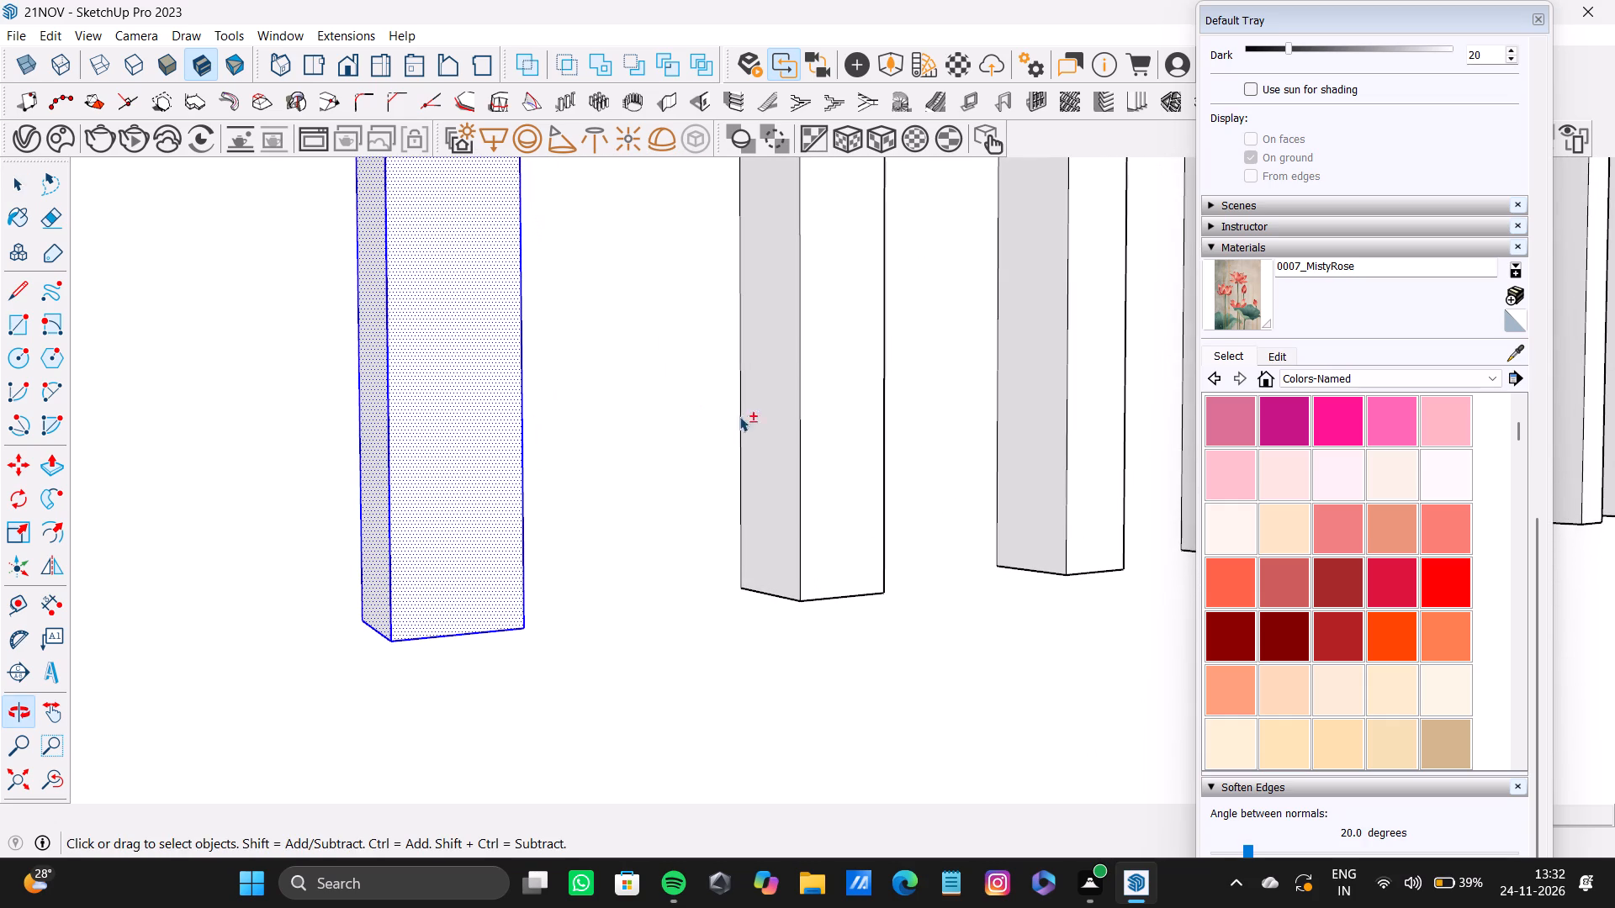
{"action": "double_click", "coordinate": [817, 440], "text": "shift"}
{"action": "double_click", "coordinate": [753, 468], "text": "shift"}
{"action": "middle_click_drag", "start_coordinate": [853, 459], "coordinate": [320, 491]}
{"action": "scroll", "coordinate": [533, 481], "scroll_direction": "up", "scroll_amount": 4, "text": "shift"}
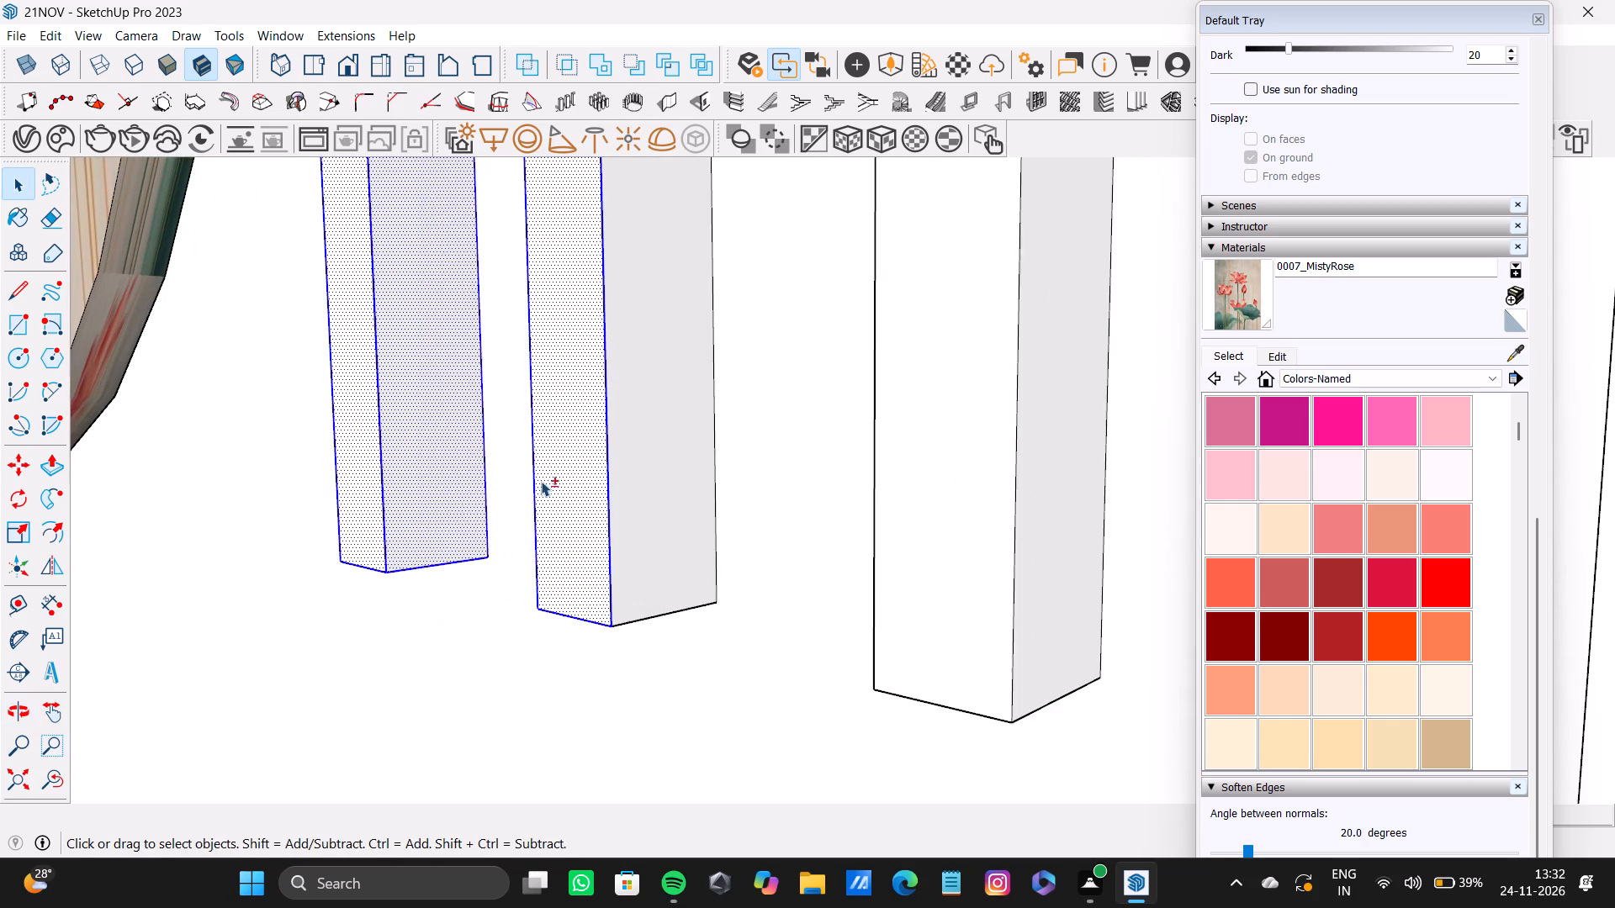
{"action": "double_click", "coordinate": [653, 472], "text": "shift"}
{"action": "scroll", "coordinate": [638, 589], "scroll_direction": "down", "scroll_amount": 3, "text": "shift"}
{"action": "middle_click_drag", "start_coordinate": [638, 589], "coordinate": [647, 391]}
{"action": "scroll", "coordinate": [595, 650], "scroll_direction": "up", "scroll_amount": 4, "text": "shift"}
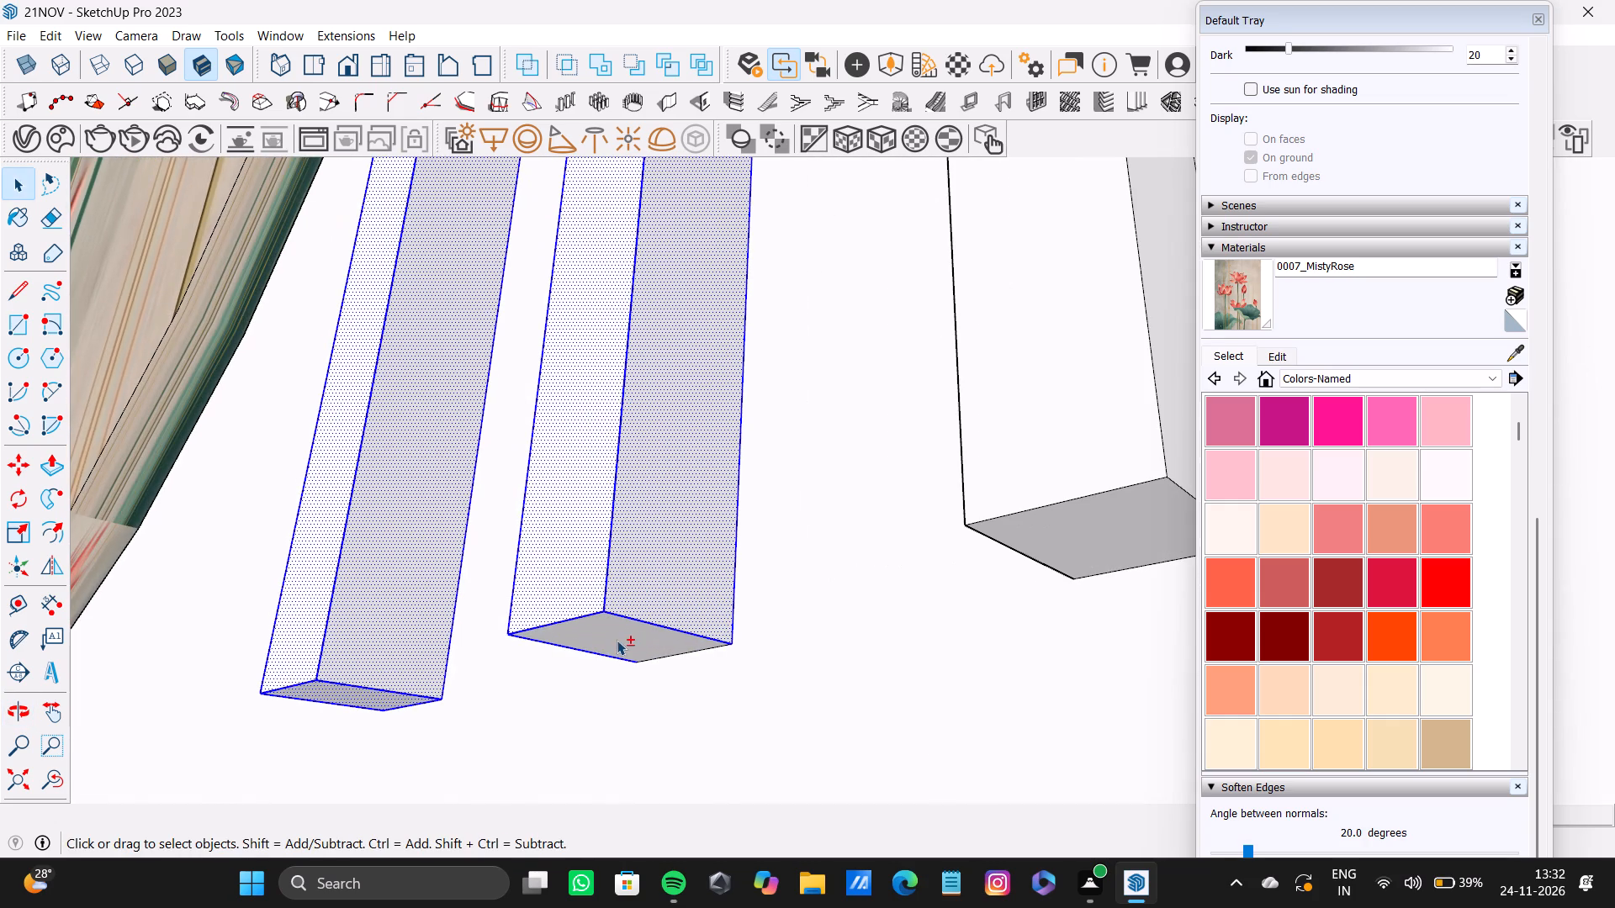
{"action": "double_click", "coordinate": [617, 640], "text": "shift"}
Add the second slat's top face and its edges to the selection.
{"action": "scroll", "coordinate": [686, 462], "scroll_direction": "down", "scroll_amount": 6, "text": "shift"}
{"action": "middle_click_drag", "start_coordinate": [681, 383], "coordinate": [733, 630], "text": "shift"}
{"action": "scroll", "coordinate": [738, 472], "scroll_direction": "down", "scroll_amount": 5}
{"action": "middle_click_drag", "start_coordinate": [710, 349], "coordinate": [771, 755], "text": "shift"}
{"action": "scroll", "coordinate": [759, 434], "scroll_direction": "down", "scroll_amount": 4}
{"action": "middle_click_drag", "start_coordinate": [756, 304], "coordinate": [810, 557], "text": "shift"}
{"action": "scroll", "coordinate": [855, 177], "scroll_direction": "down", "scroll_amount": 1}
{"action": "middle_click_drag", "start_coordinate": [849, 177], "coordinate": [779, 547], "text": "shift"}
{"action": "middle_click_drag", "start_coordinate": [791, 262], "coordinate": [781, 339]}
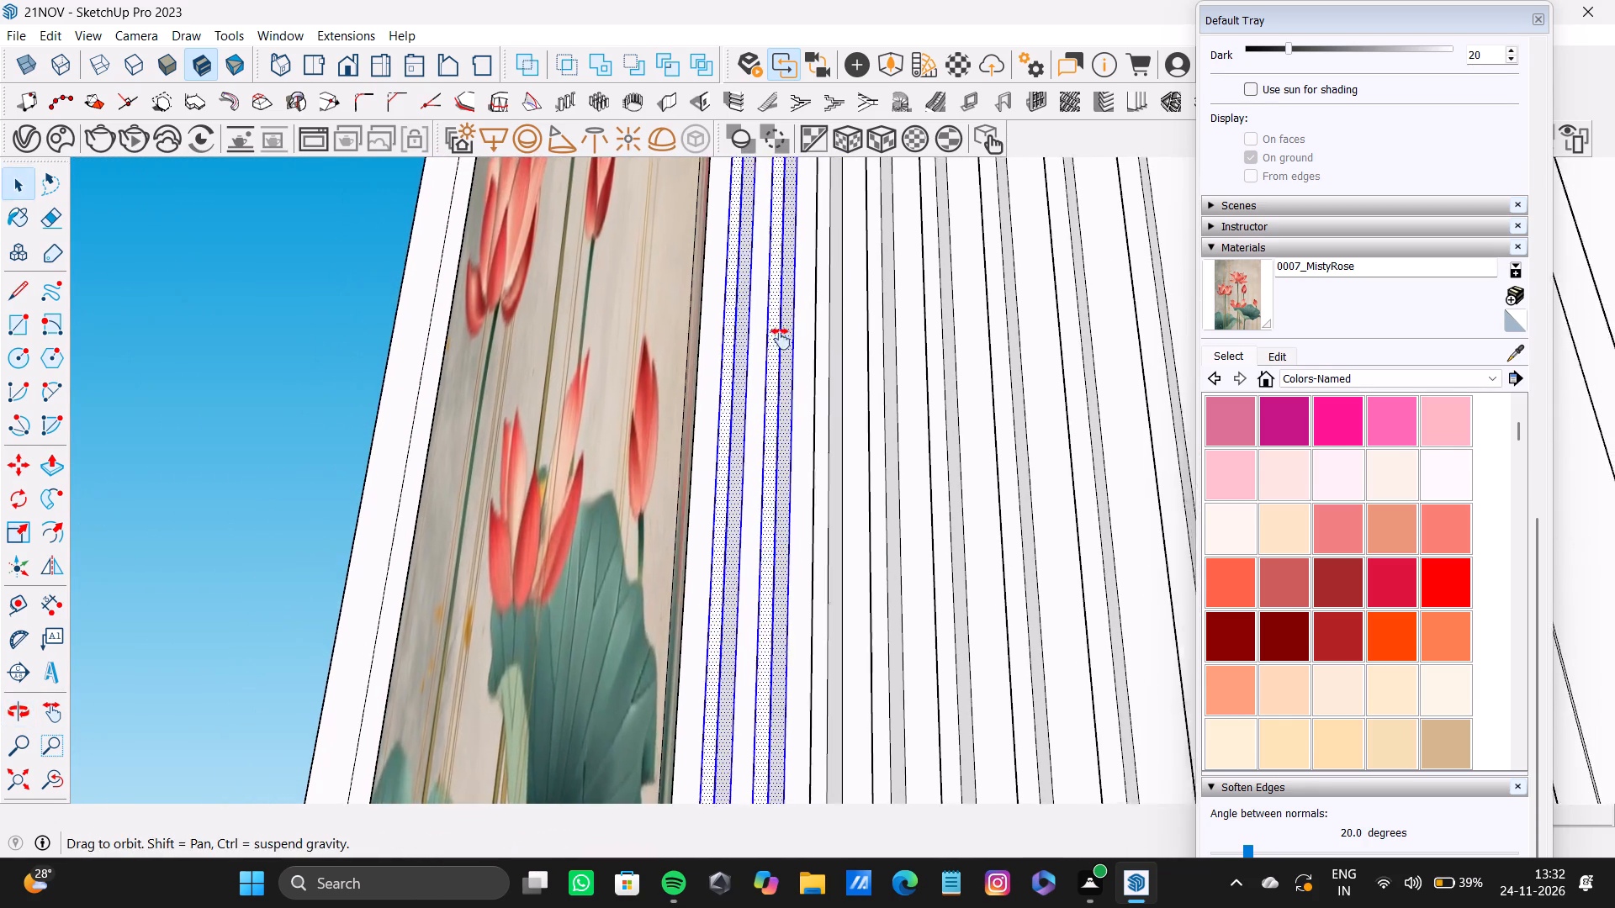
{"action": "middle_click_drag", "start_coordinate": [781, 339], "coordinate": [784, 502]}
{"action": "middle_click_drag", "start_coordinate": [770, 269], "coordinate": [769, 541]}
{"action": "middle_click_drag", "start_coordinate": [827, 252], "coordinate": [820, 401]}
{"action": "middle_click_drag", "start_coordinate": [825, 224], "coordinate": [813, 346]}
{"action": "middle_click_drag", "start_coordinate": [815, 284], "coordinate": [770, 436]}
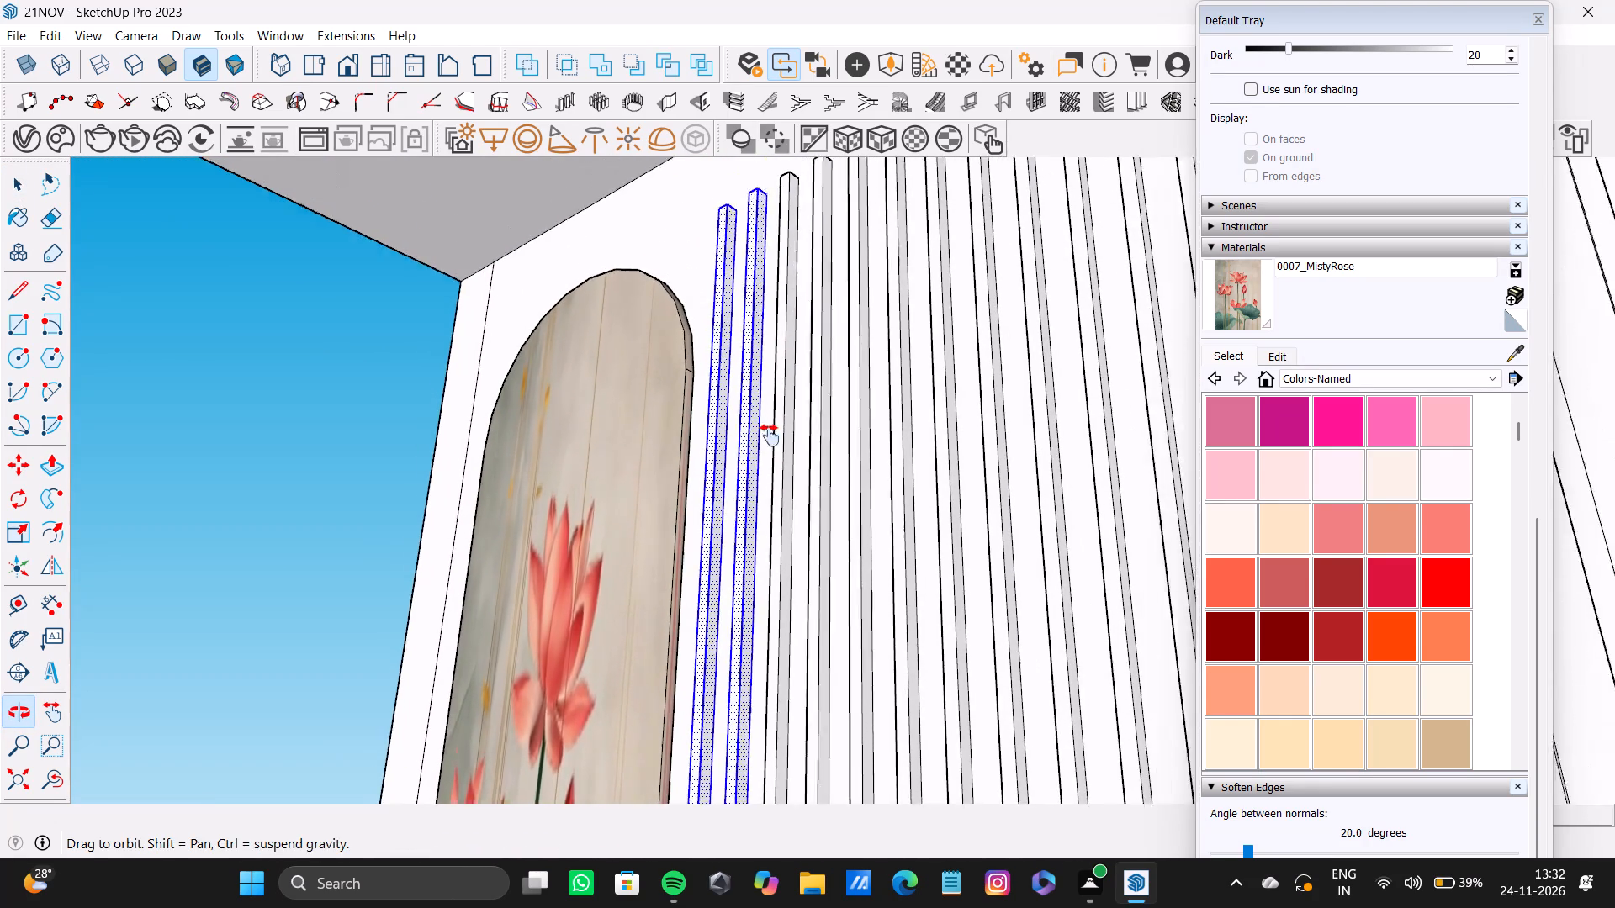
{"action": "middle_click_drag", "start_coordinate": [770, 436], "coordinate": [772, 419]}
{"action": "middle_click", "coordinate": [783, 352]}
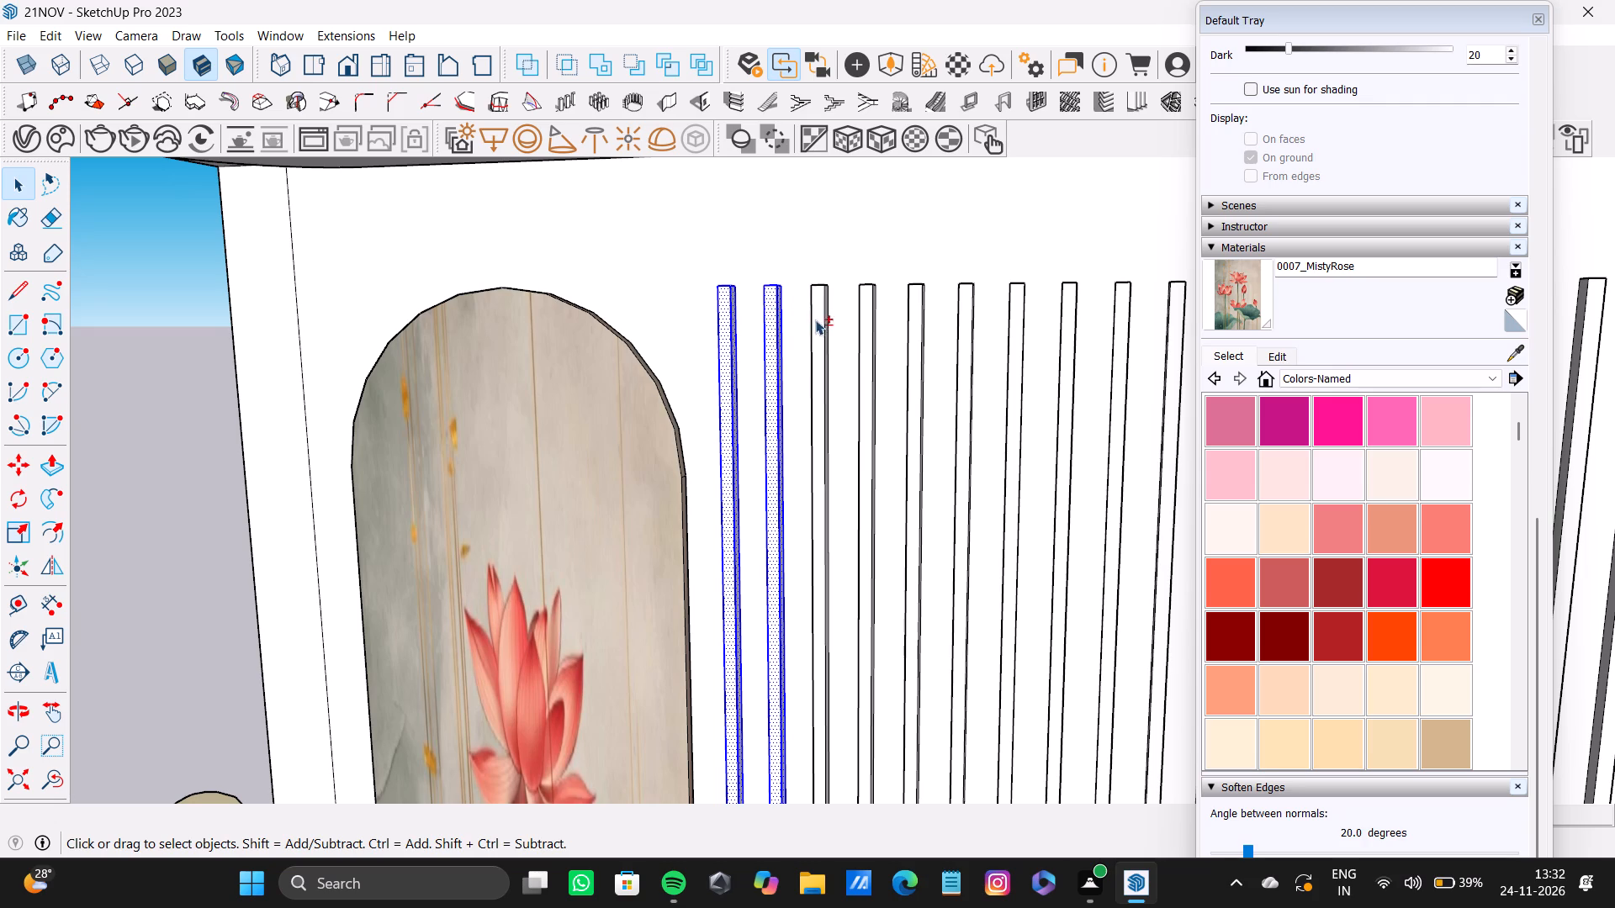
{"action": "scroll", "coordinate": [782, 260], "scroll_direction": "up", "scroll_amount": 3, "text": "shift"}
{"action": "scroll", "coordinate": [782, 307], "scroll_direction": "up", "scroll_amount": 8}
{"action": "scroll", "coordinate": [777, 332], "scroll_direction": "up", "scroll_amount": 20}
{"action": "middle_click_drag", "start_coordinate": [773, 274], "coordinate": [775, 389]}
{"action": "scroll", "coordinate": [775, 299], "scroll_direction": "up", "scroll_amount": 2, "text": "shift"}
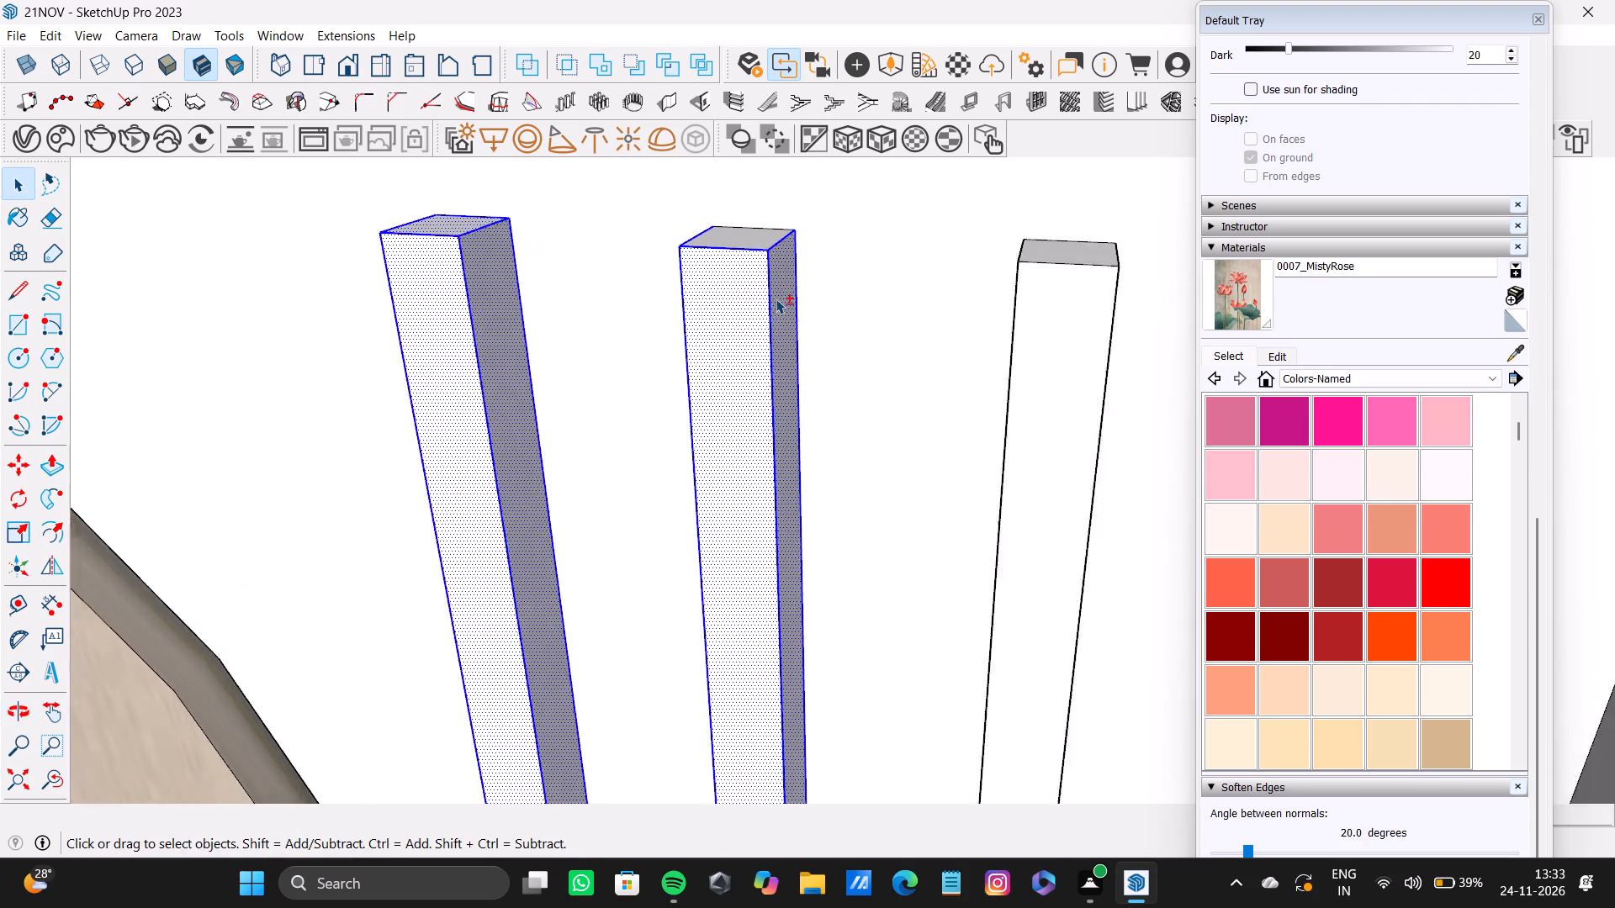
{"action": "scroll", "coordinate": [776, 298], "scroll_direction": "up", "scroll_amount": 5, "text": "shift"}
{"action": "double_click", "coordinate": [739, 203], "text": "shift"}
Add the third slat's top, front and both side faces to the selection, with their edges.
{"action": "scroll", "coordinate": [823, 291], "scroll_direction": "down", "scroll_amount": 9, "text": "shift"}
{"action": "middle_click_drag", "start_coordinate": [840, 293], "coordinate": [627, 404], "text": "shift"}
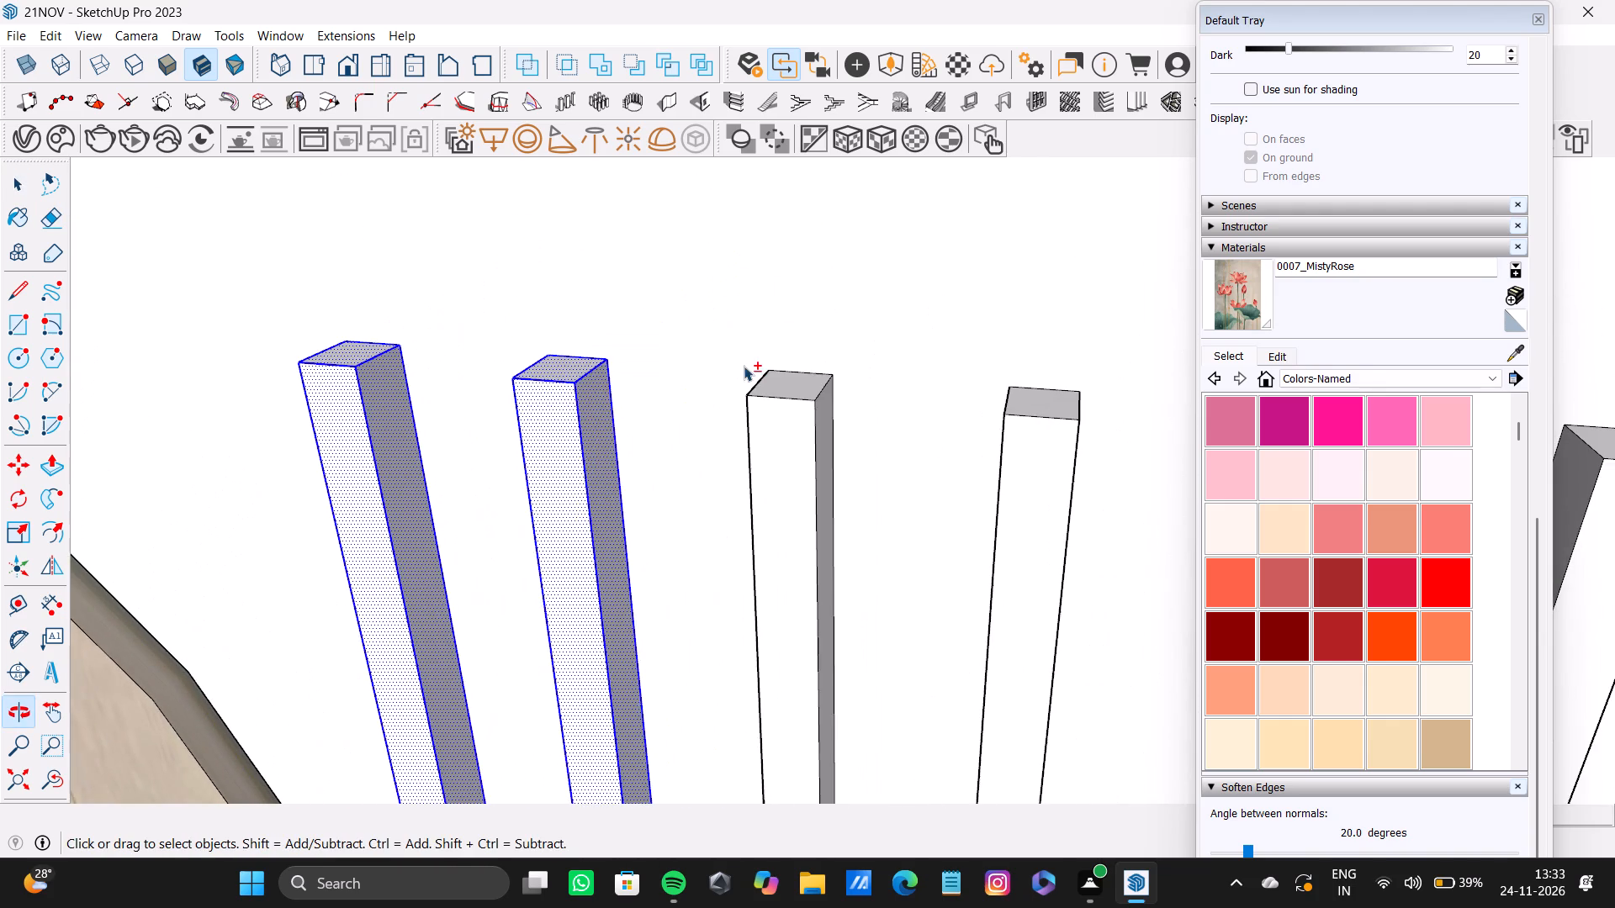
{"action": "double_click", "coordinate": [774, 388], "text": "shift"}
{"action": "double_click", "coordinate": [786, 409], "text": "shift"}
{"action": "middle_click_drag", "start_coordinate": [868, 433], "coordinate": [821, 450]}
{"action": "scroll", "coordinate": [813, 417], "scroll_direction": "up", "scroll_amount": 4, "text": "shift"}
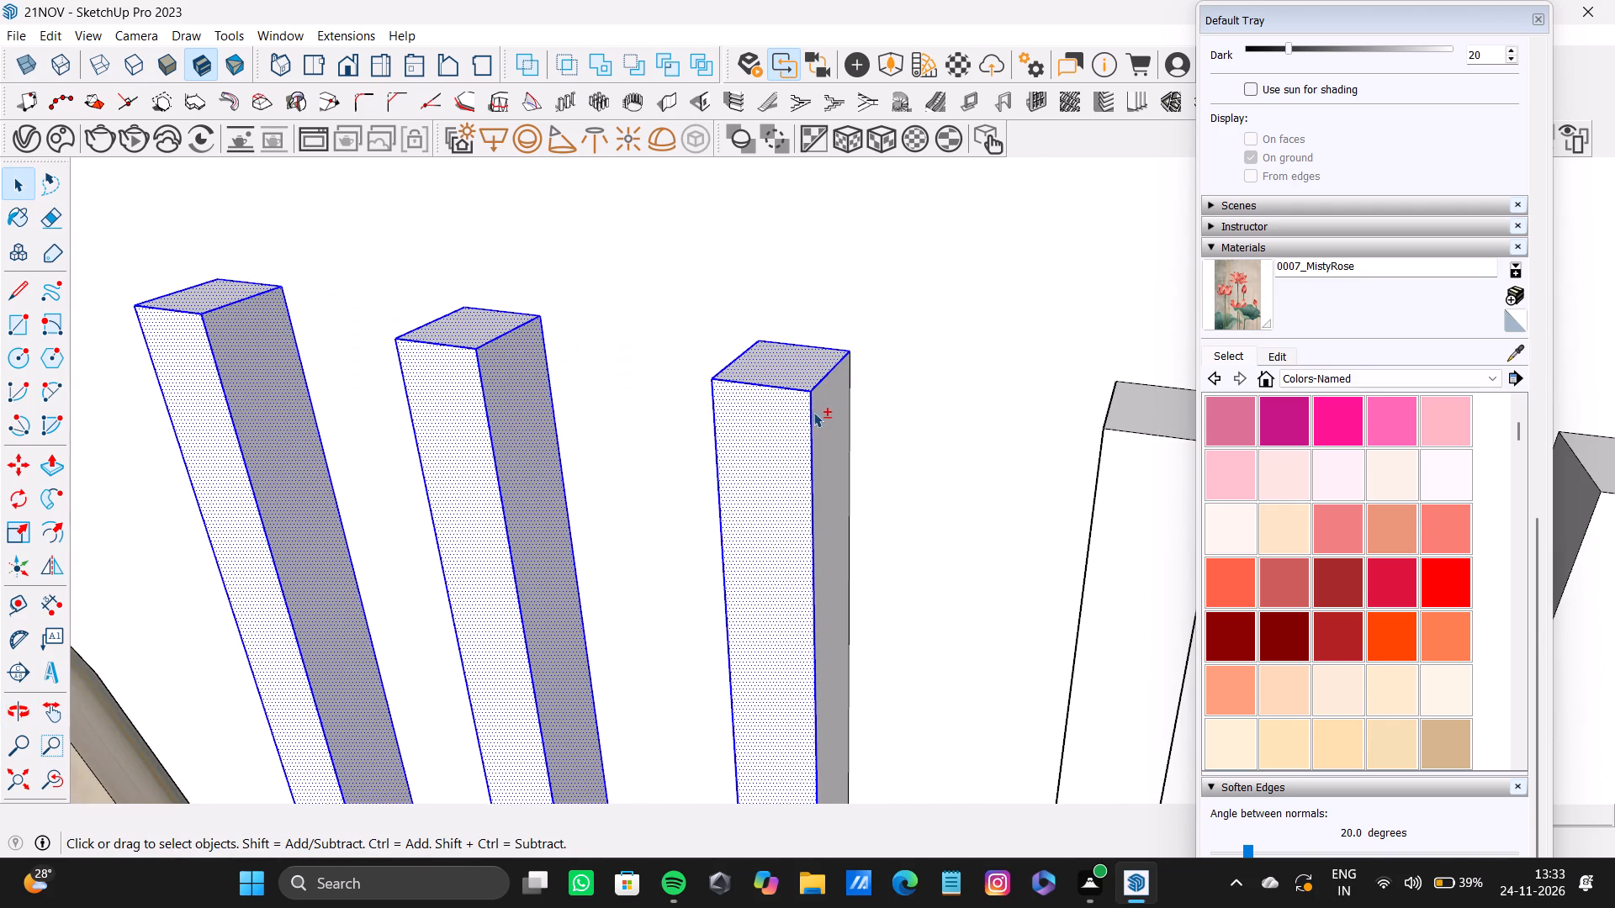
{"action": "double_click", "coordinate": [817, 409], "text": "shift"}
{"action": "scroll", "coordinate": [768, 447], "scroll_direction": "down", "scroll_amount": 3, "text": "shift"}
{"action": "middle_click_drag", "start_coordinate": [755, 453], "coordinate": [1098, 473]}
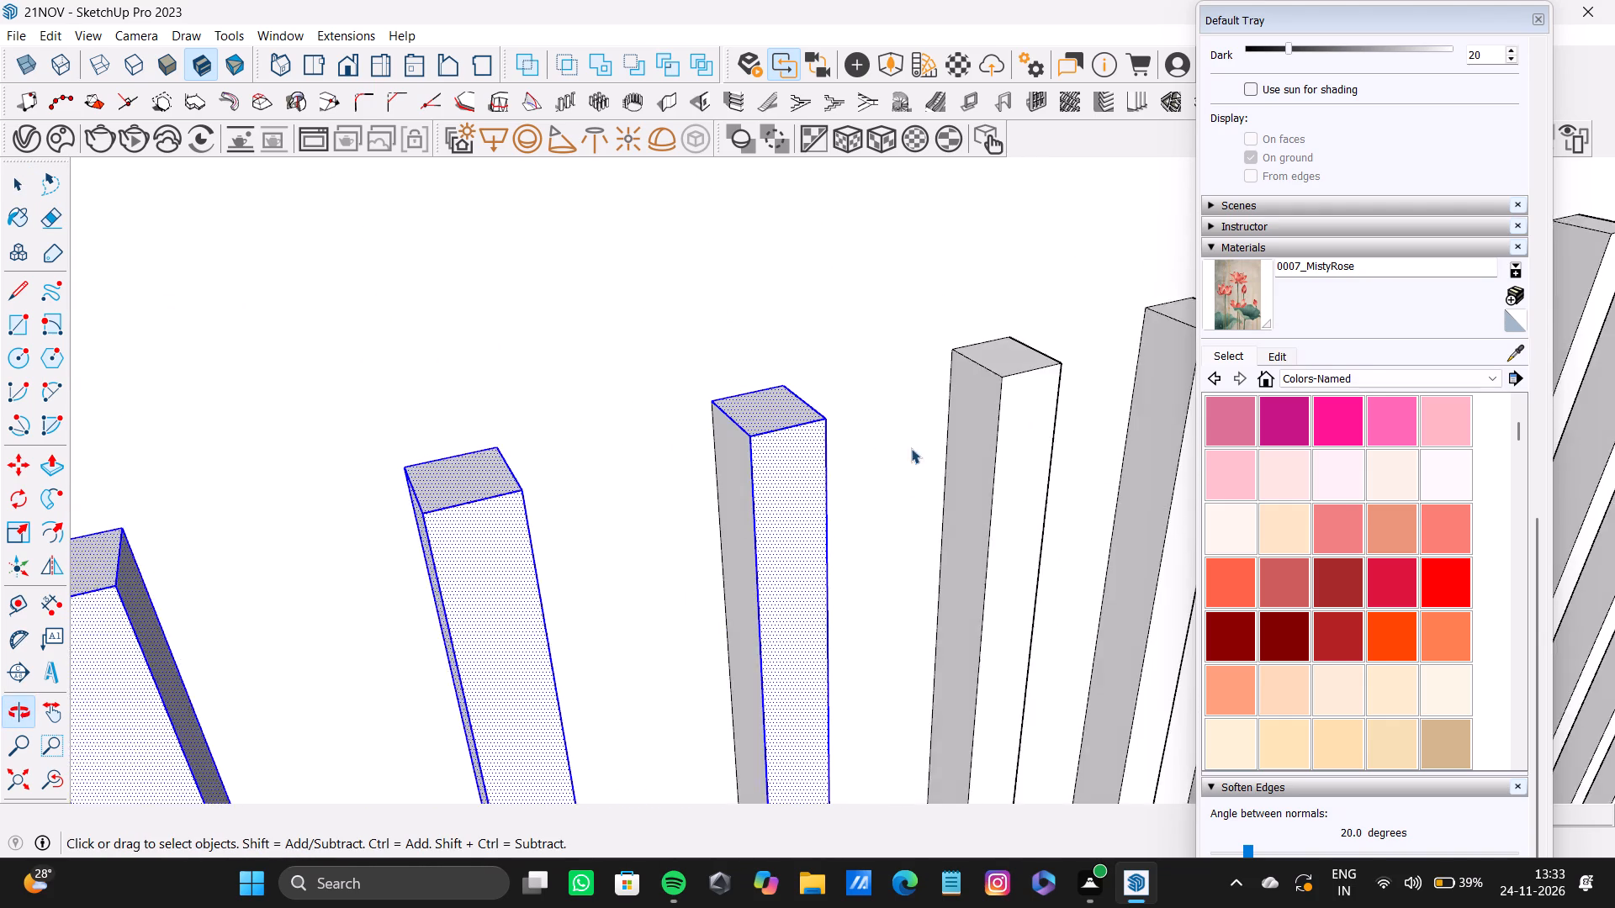
{"action": "scroll", "coordinate": [776, 422], "scroll_direction": "up", "scroll_amount": 4}
{"action": "double_click", "coordinate": [707, 497], "text": "shift"}
Add the fourth slat's front and both side faces to the selection, with their edges.
{"action": "scroll", "coordinate": [707, 499], "scroll_direction": "down", "scroll_amount": 10, "text": "shift"}
{"action": "middle_click_drag", "start_coordinate": [718, 545], "coordinate": [671, 334], "text": "shift"}
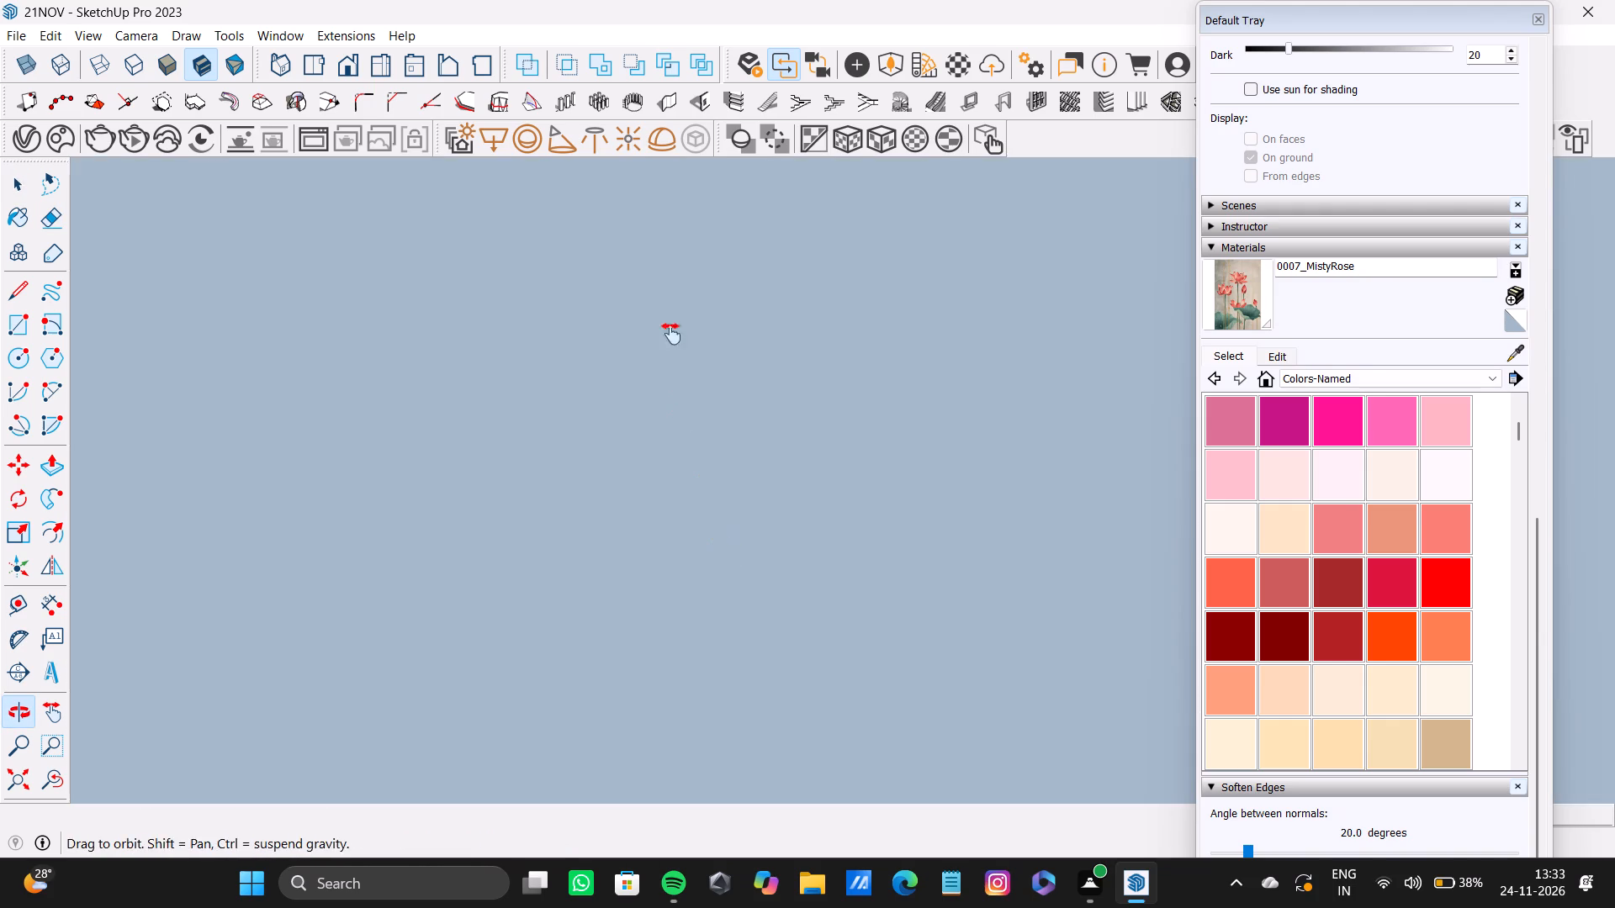
{"action": "middle_click_drag", "start_coordinate": [671, 334], "coordinate": [665, 306], "text": "shift"}
{"action": "scroll", "coordinate": [778, 483], "scroll_direction": "down", "scroll_amount": 5, "text": "shift"}
{"action": "left_click", "coordinate": [52, 784], "text": "shift"}
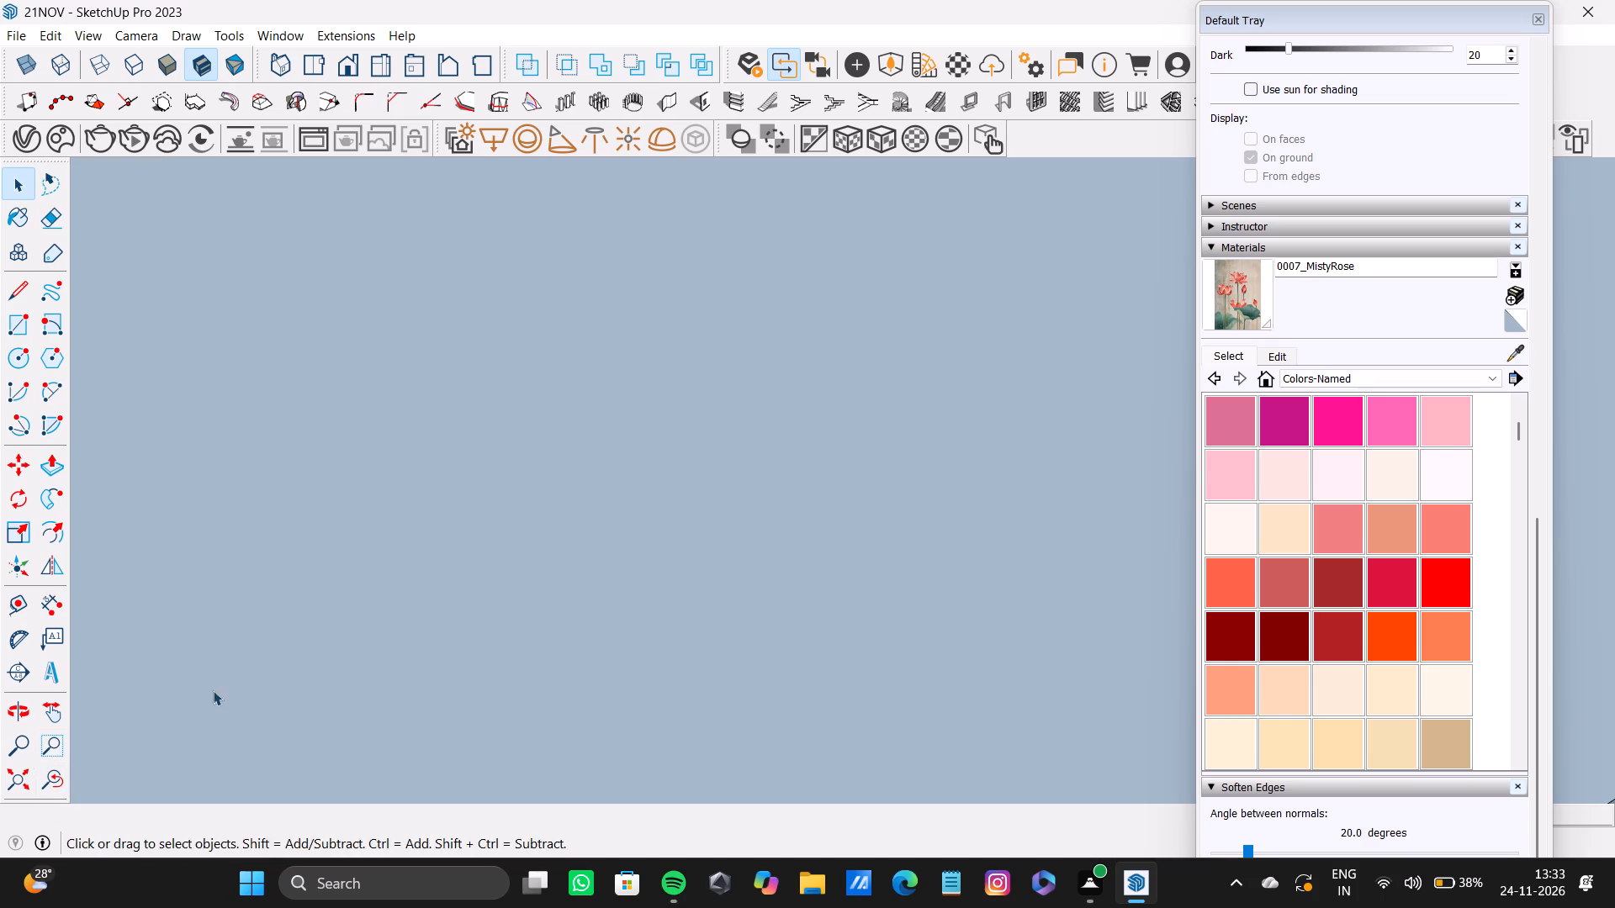
{"action": "left_click", "coordinate": [22, 778]}
{"action": "scroll", "coordinate": [126, 228], "scroll_direction": "up", "scroll_amount": 4}
{"action": "middle_click_drag", "start_coordinate": [258, 261], "coordinate": [532, 439], "text": "shift"}
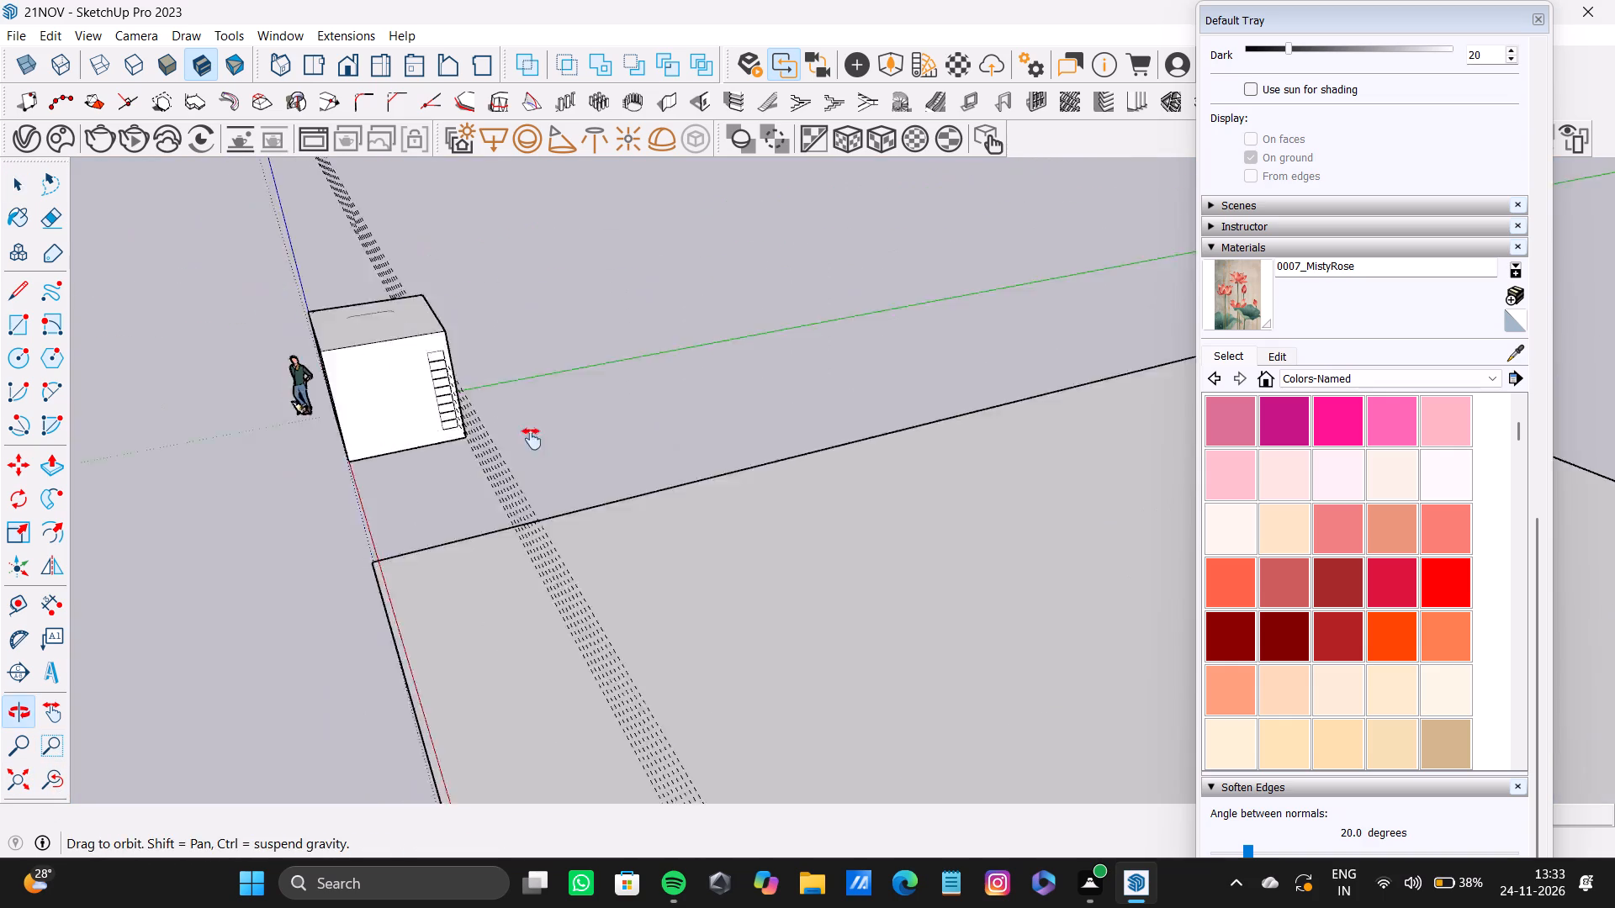
{"action": "middle_click_drag", "start_coordinate": [532, 439], "coordinate": [757, 394], "text": "shift"}
{"action": "scroll", "coordinate": [484, 478], "scroll_direction": "up", "scroll_amount": 20}
{"action": "scroll", "coordinate": [484, 478], "scroll_direction": "up", "scroll_amount": 8}
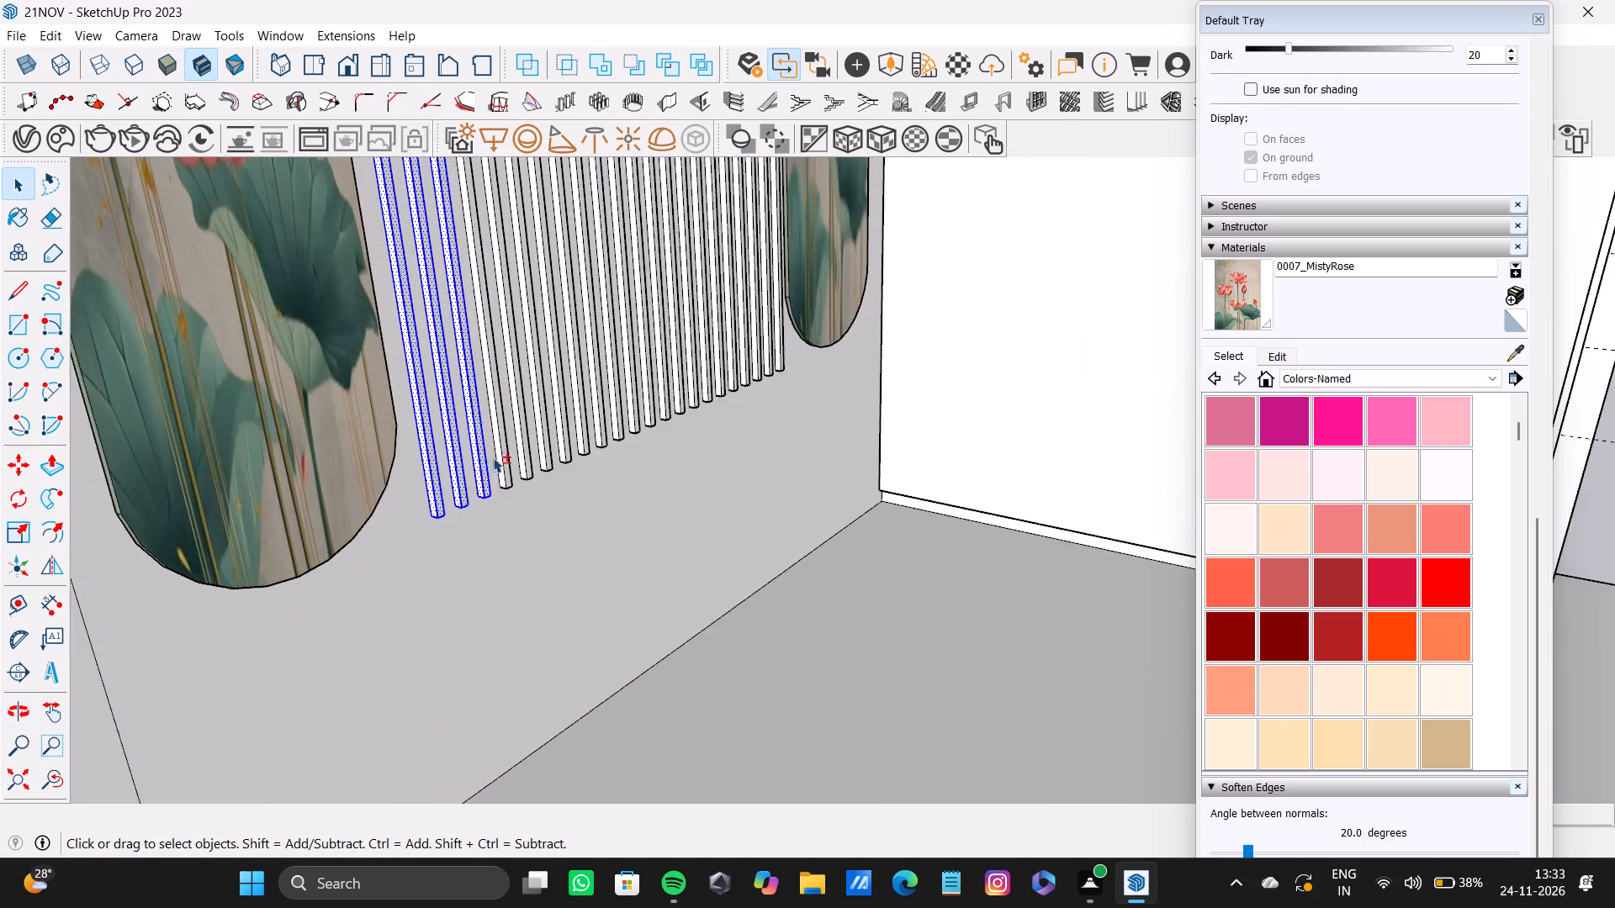
{"action": "scroll", "coordinate": [493, 457], "scroll_direction": "up", "scroll_amount": 4}
{"action": "scroll", "coordinate": [494, 457], "scroll_direction": "up", "scroll_amount": 1, "text": "shift"}
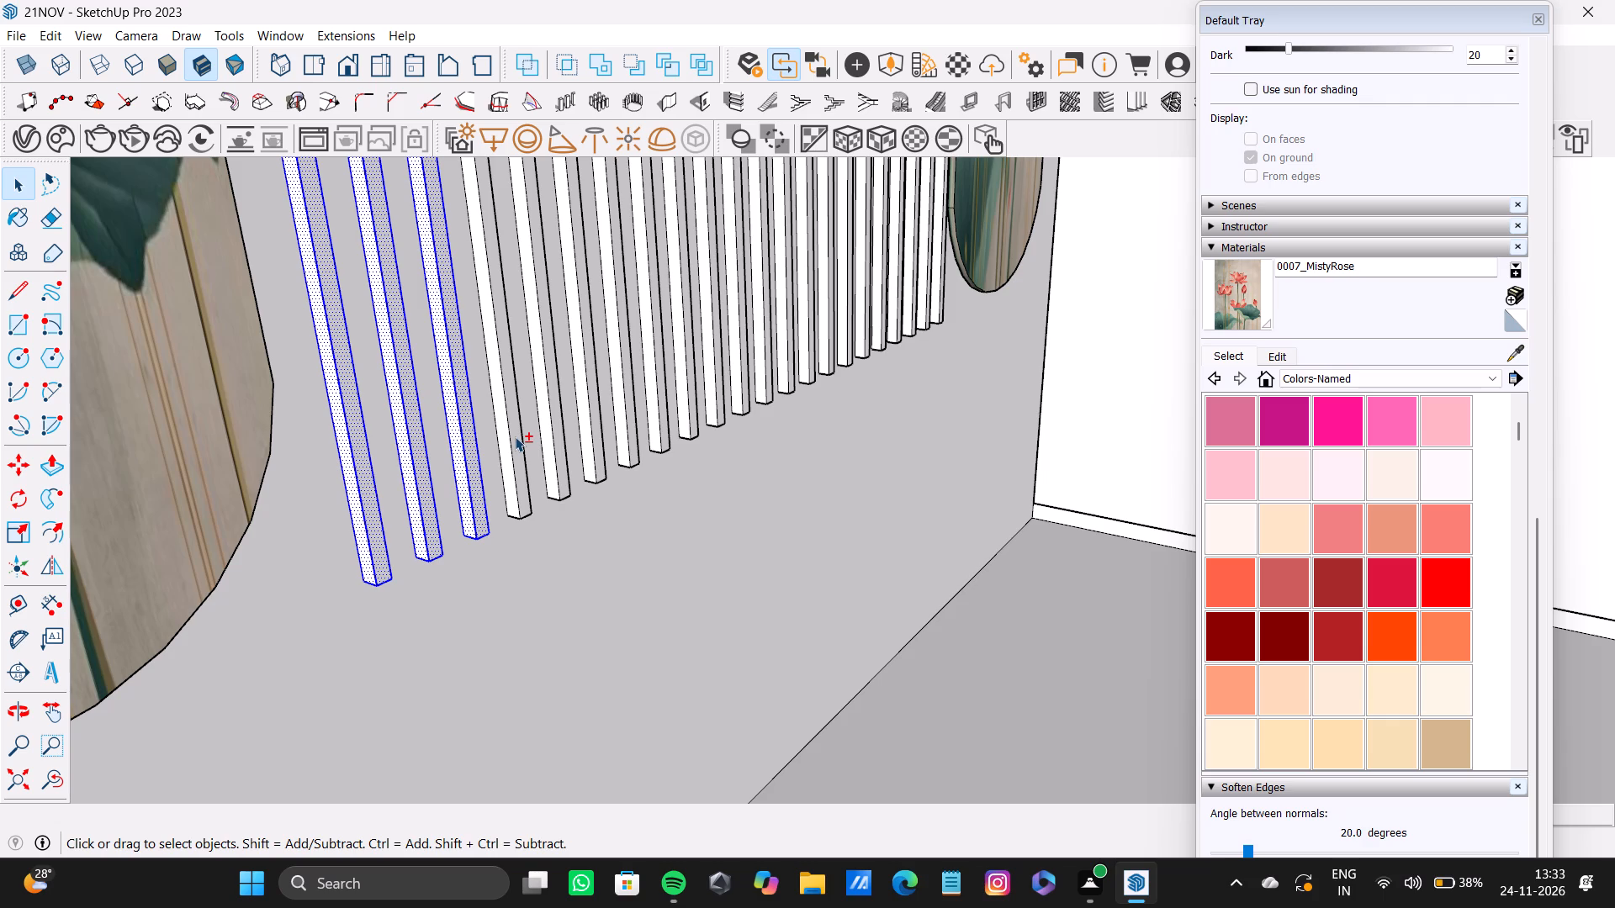
{"action": "scroll", "coordinate": [515, 436], "scroll_direction": "up", "scroll_amount": 8, "text": "shift"}
{"action": "scroll", "coordinate": [510, 443], "scroll_direction": "up", "scroll_amount": 8}
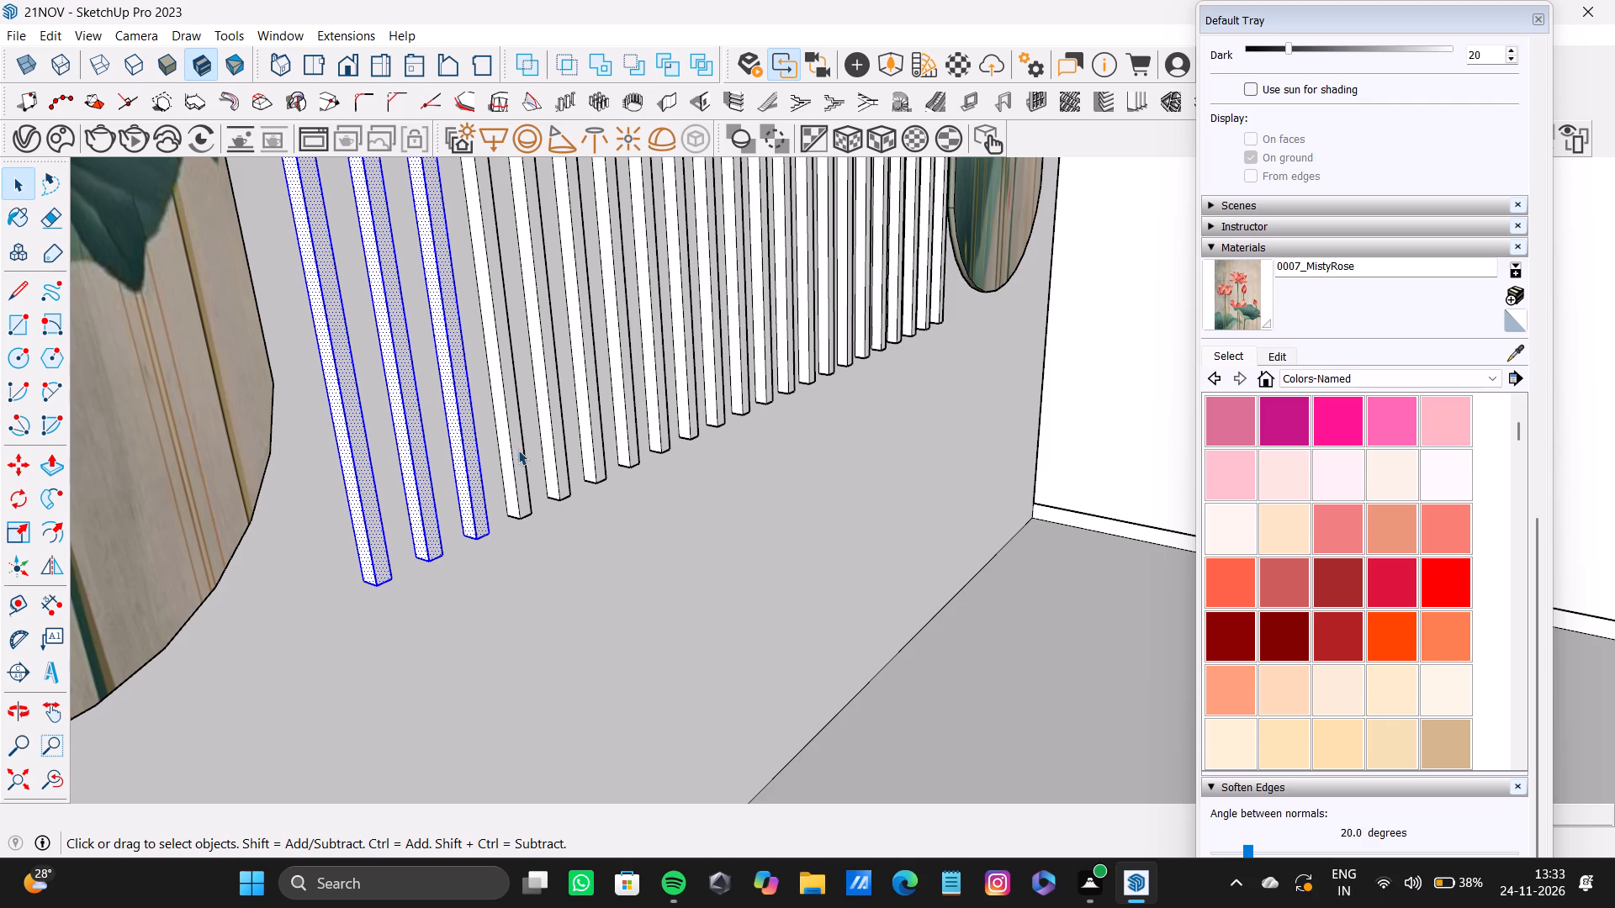
{"action": "scroll", "coordinate": [518, 450], "scroll_direction": "up", "scroll_amount": 9}
{"action": "double_click", "coordinate": [516, 468], "text": "shift"}
{"action": "double_click", "coordinate": [495, 487], "text": "shift"}
{"action": "middle_click_drag", "start_coordinate": [561, 531], "coordinate": [379, 516]}
{"action": "middle_click_drag", "start_coordinate": [317, 509], "coordinate": [289, 509]}
{"action": "scroll", "coordinate": [525, 409], "scroll_direction": "up", "scroll_amount": 5}
{"action": "middle_click_drag", "start_coordinate": [523, 408], "coordinate": [426, 474], "text": "shift"}
{"action": "scroll", "coordinate": [422, 467], "scroll_direction": "up", "scroll_amount": 5, "text": "shift"}
{"action": "double_click", "coordinate": [422, 462], "text": "shift"}
Add the bottom faces of the fourth and third slats to the selection, including their edges.
{"action": "scroll", "coordinate": [443, 472], "scroll_direction": "down", "scroll_amount": 5, "text": "shift"}
{"action": "middle_click_drag", "start_coordinate": [443, 485], "coordinate": [712, 426], "text": "shift"}
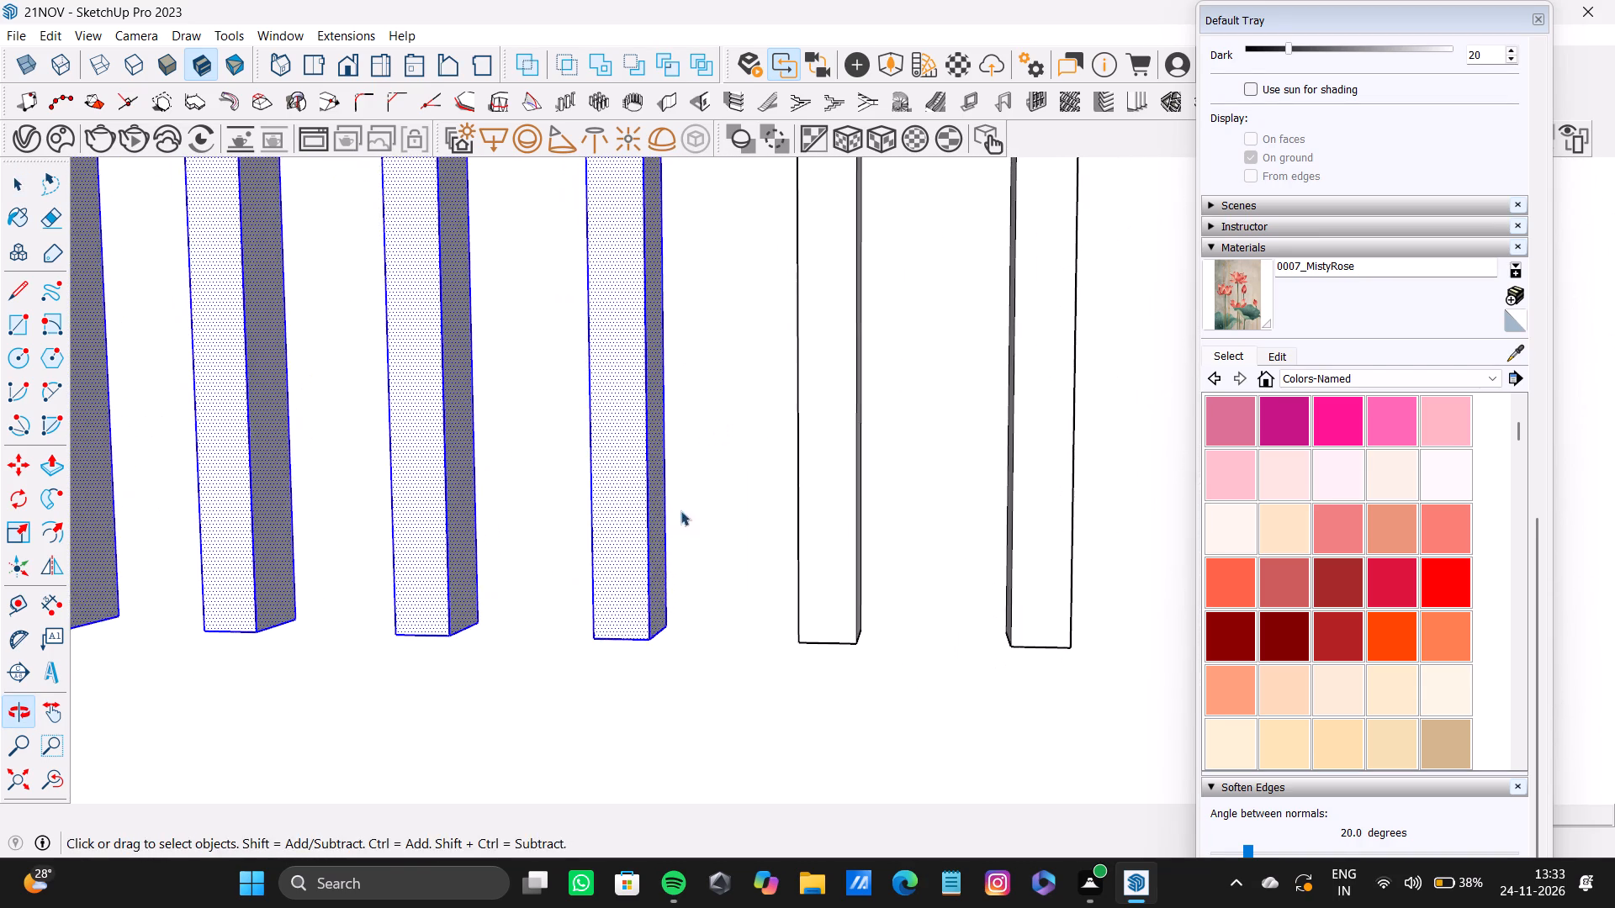
{"action": "middle_click_drag", "start_coordinate": [642, 639], "coordinate": [614, 402], "text": "shift"}
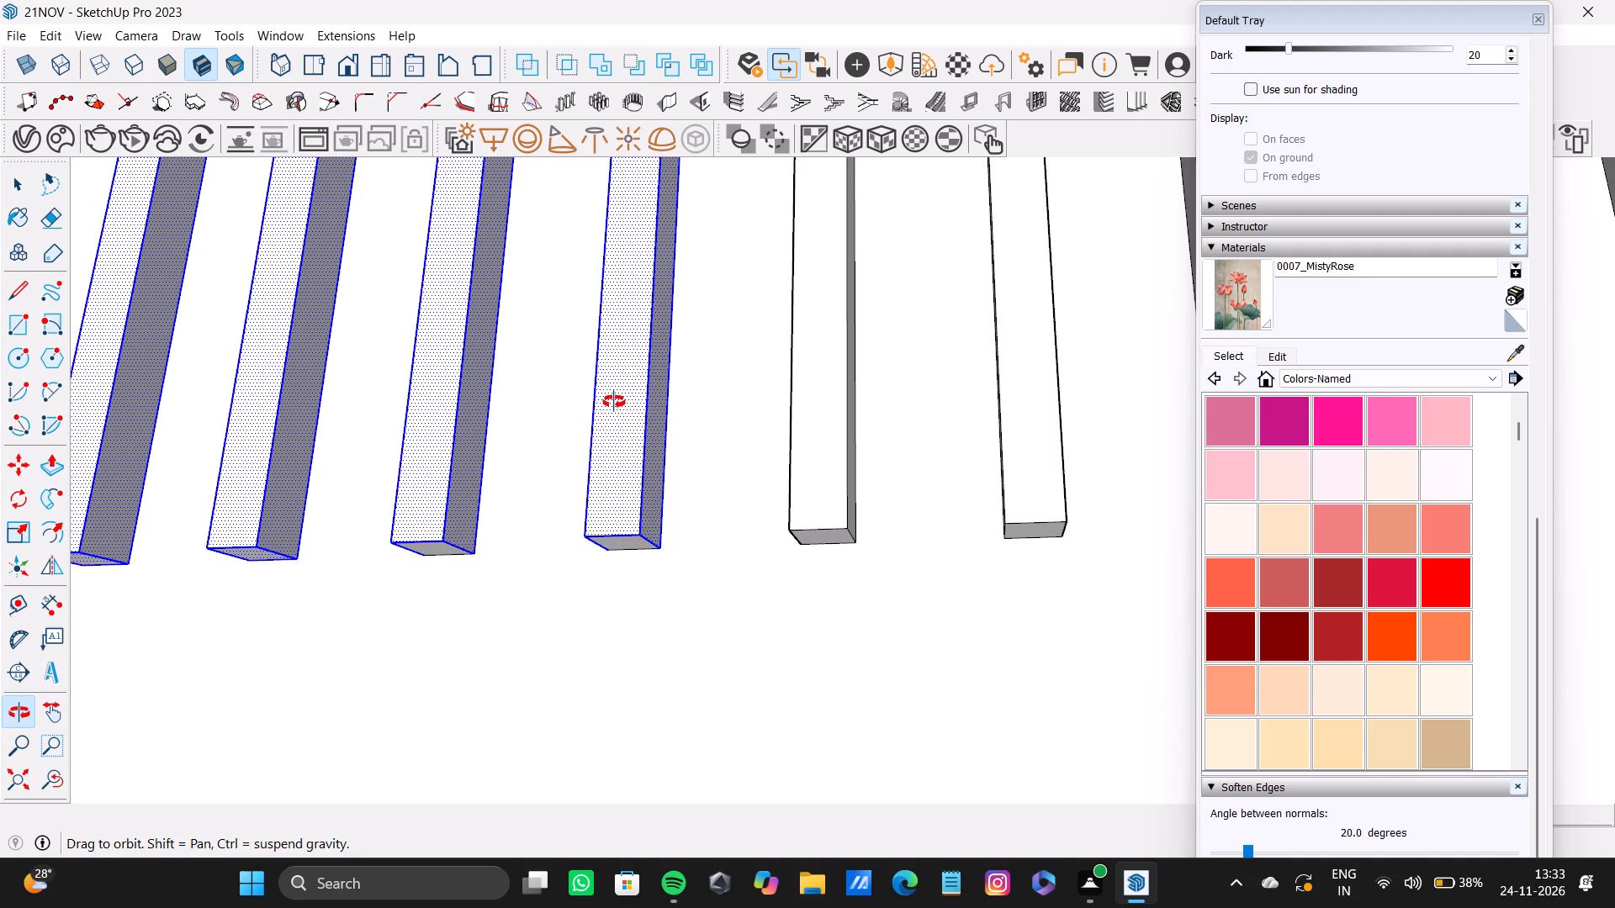
{"action": "middle_click_drag", "start_coordinate": [614, 402], "coordinate": [615, 402], "text": "shift"}
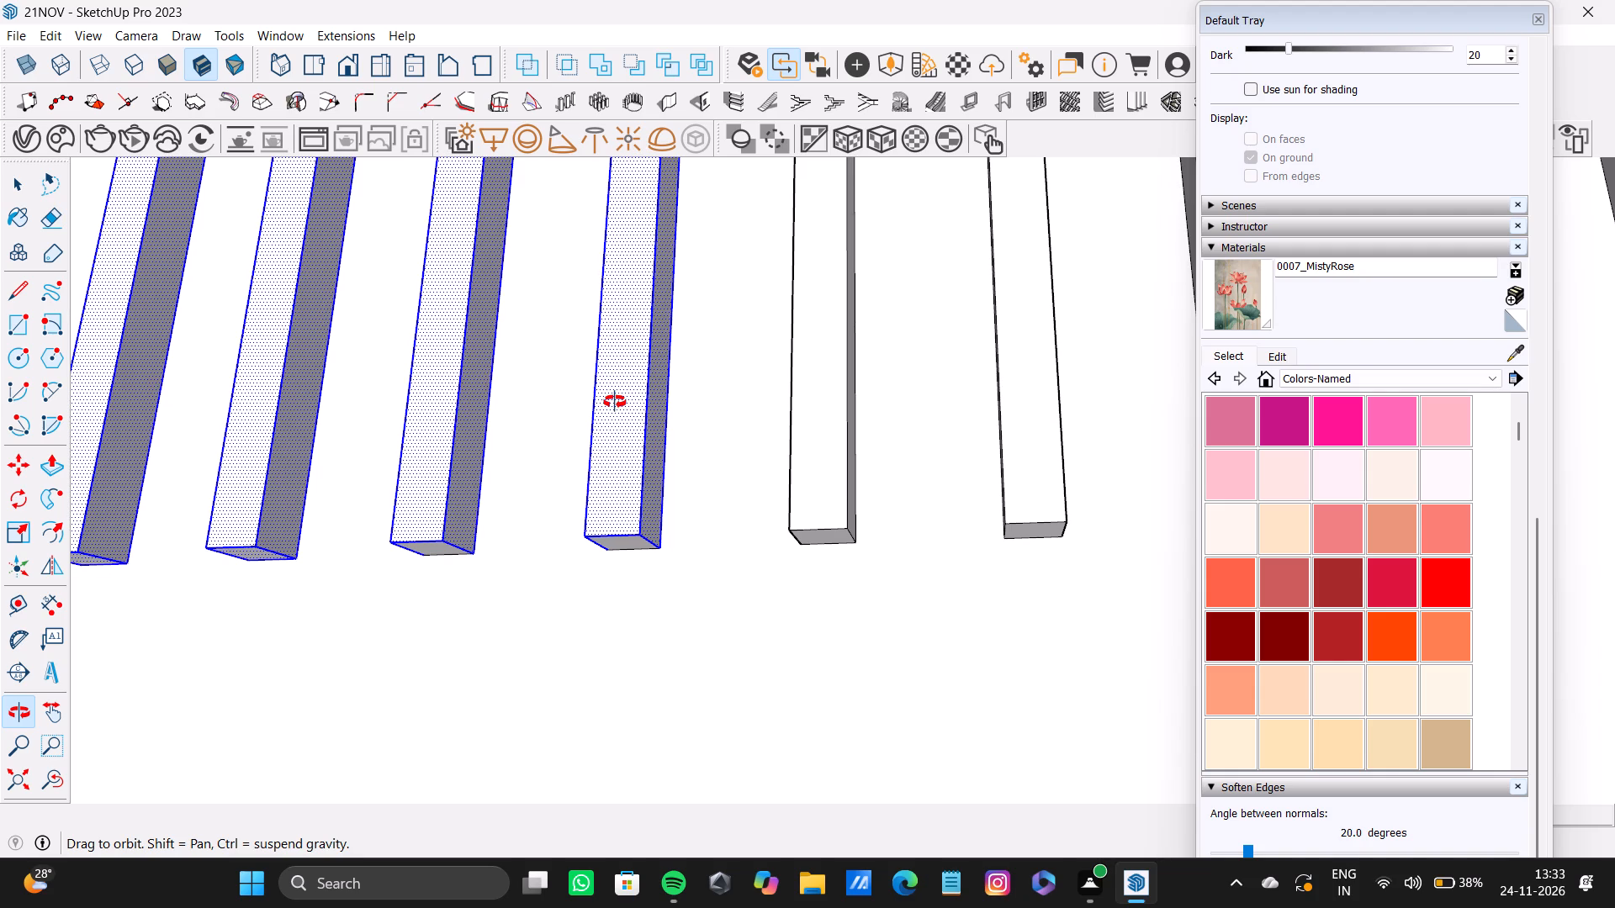
{"action": "middle_click_drag", "start_coordinate": [615, 402], "coordinate": [616, 402], "text": "shift"}
{"action": "scroll", "coordinate": [669, 533], "scroll_direction": "up", "scroll_amount": 8, "text": "shift"}
{"action": "double_click", "coordinate": [604, 534], "text": "shift"}
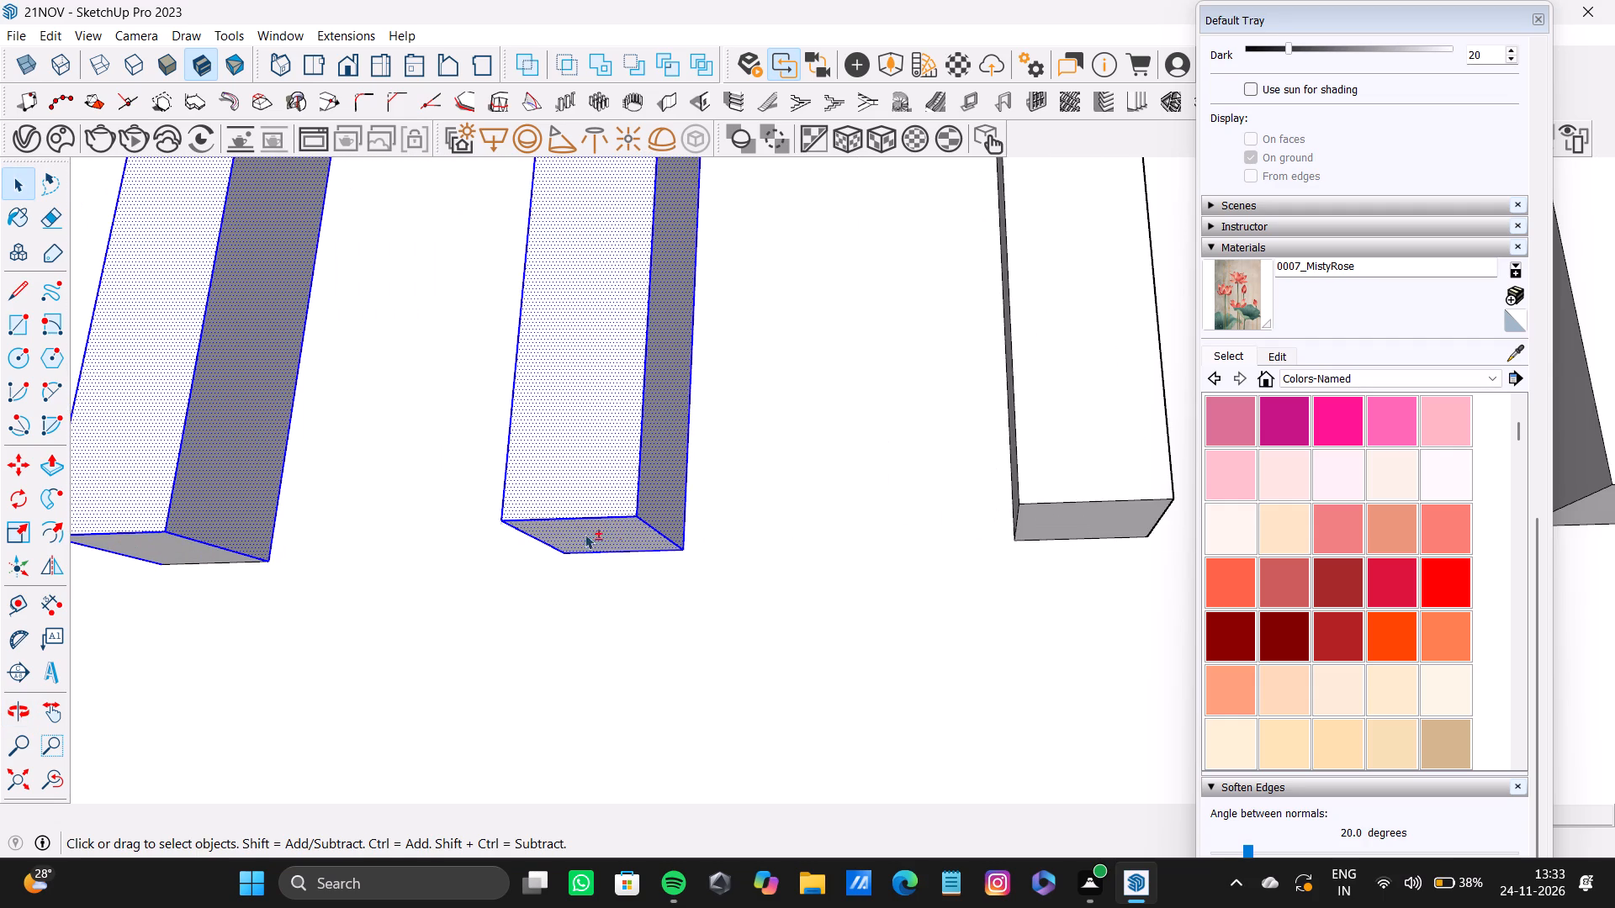
{"action": "middle_click_drag", "start_coordinate": [343, 512], "coordinate": [682, 453], "text": "shift"}
{"action": "double_click", "coordinate": [503, 488], "text": "shift"}
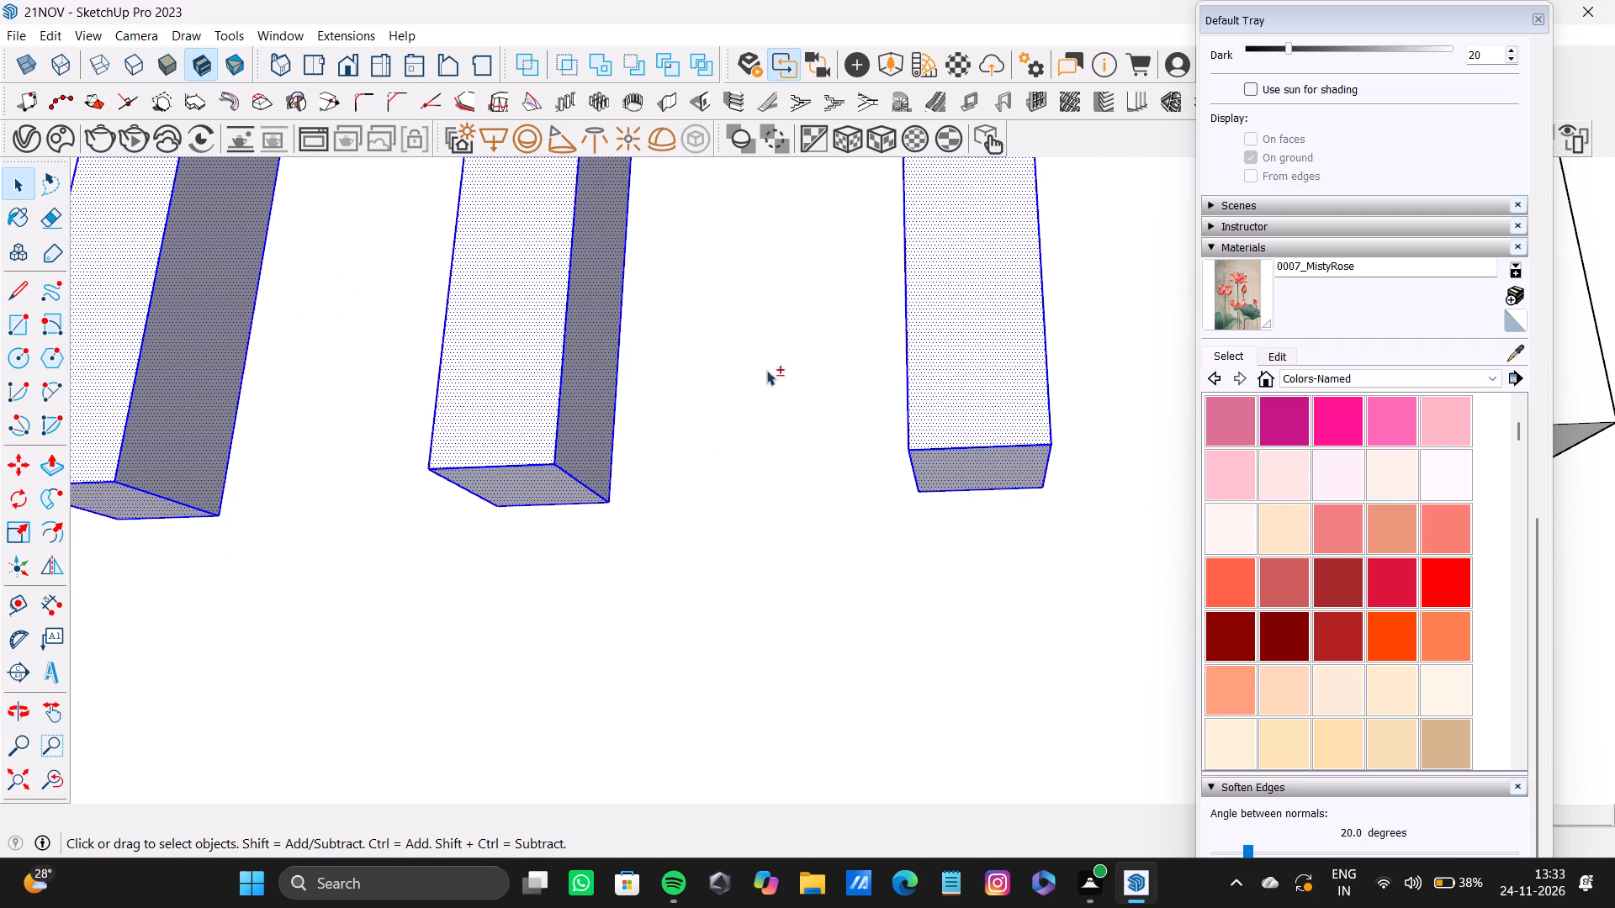
Add the fifth slat's front and both side faces to the selection, with their edges.
{"action": "middle_click_drag", "start_coordinate": [779, 346], "coordinate": [733, 664], "text": "shift"}
{"action": "scroll", "coordinate": [888, 494], "scroll_direction": "down", "scroll_amount": 6}
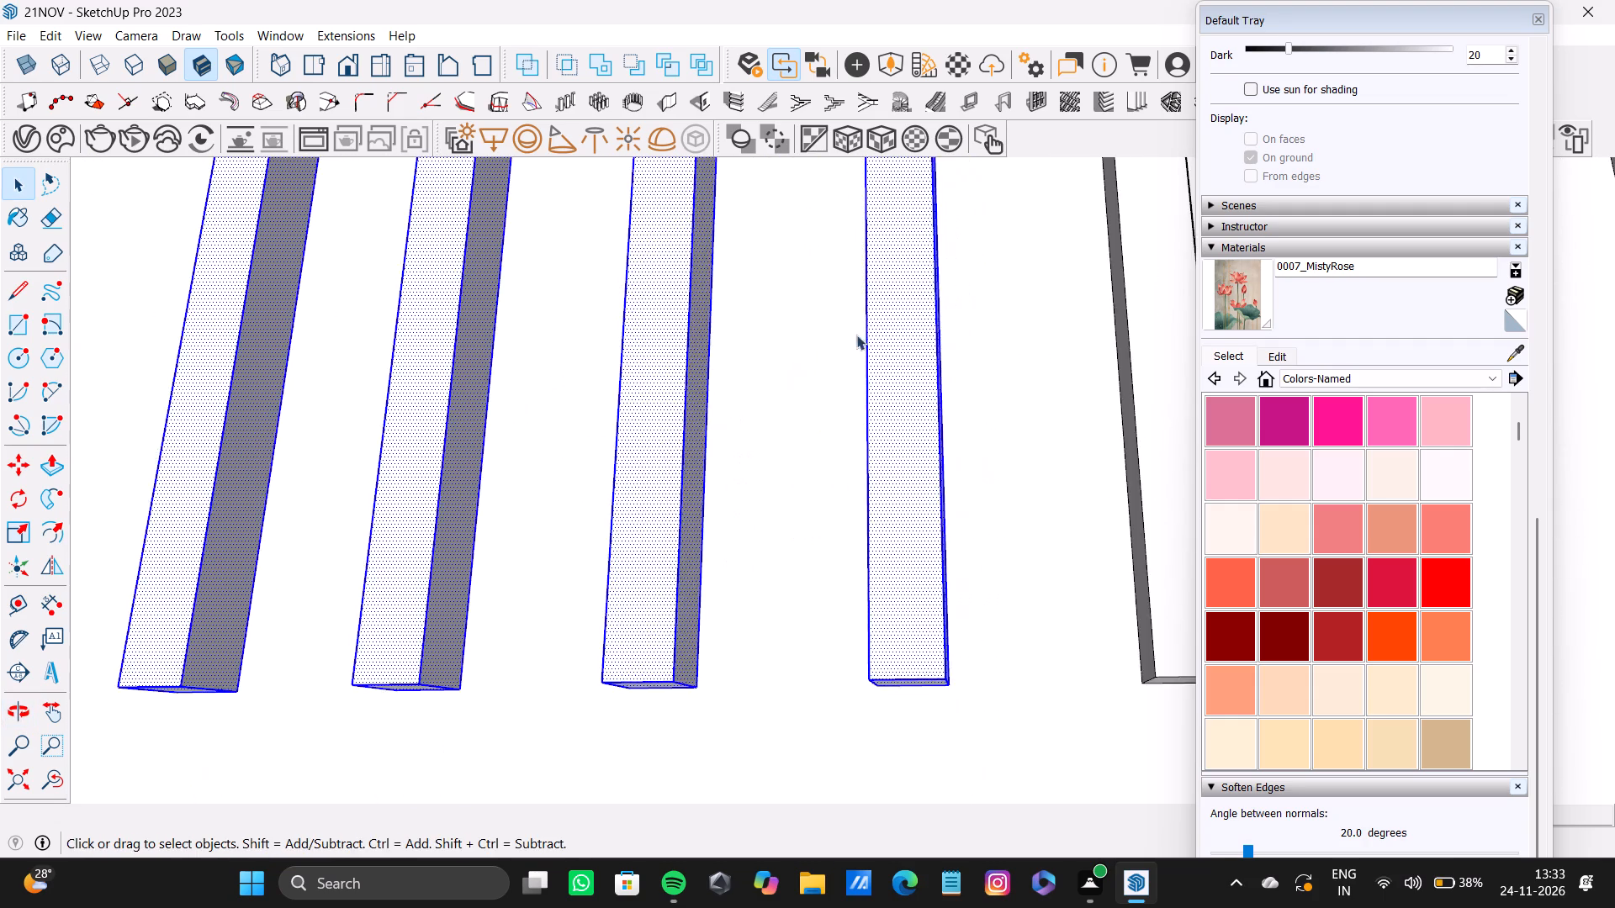
{"action": "middle_click_drag", "start_coordinate": [856, 319], "coordinate": [844, 589], "text": "shift"}
{"action": "scroll", "coordinate": [828, 367], "scroll_direction": "down", "scroll_amount": 4}
{"action": "middle_click_drag", "start_coordinate": [830, 348], "coordinate": [807, 613]}
{"action": "scroll", "coordinate": [789, 306], "scroll_direction": "down", "scroll_amount": 8}
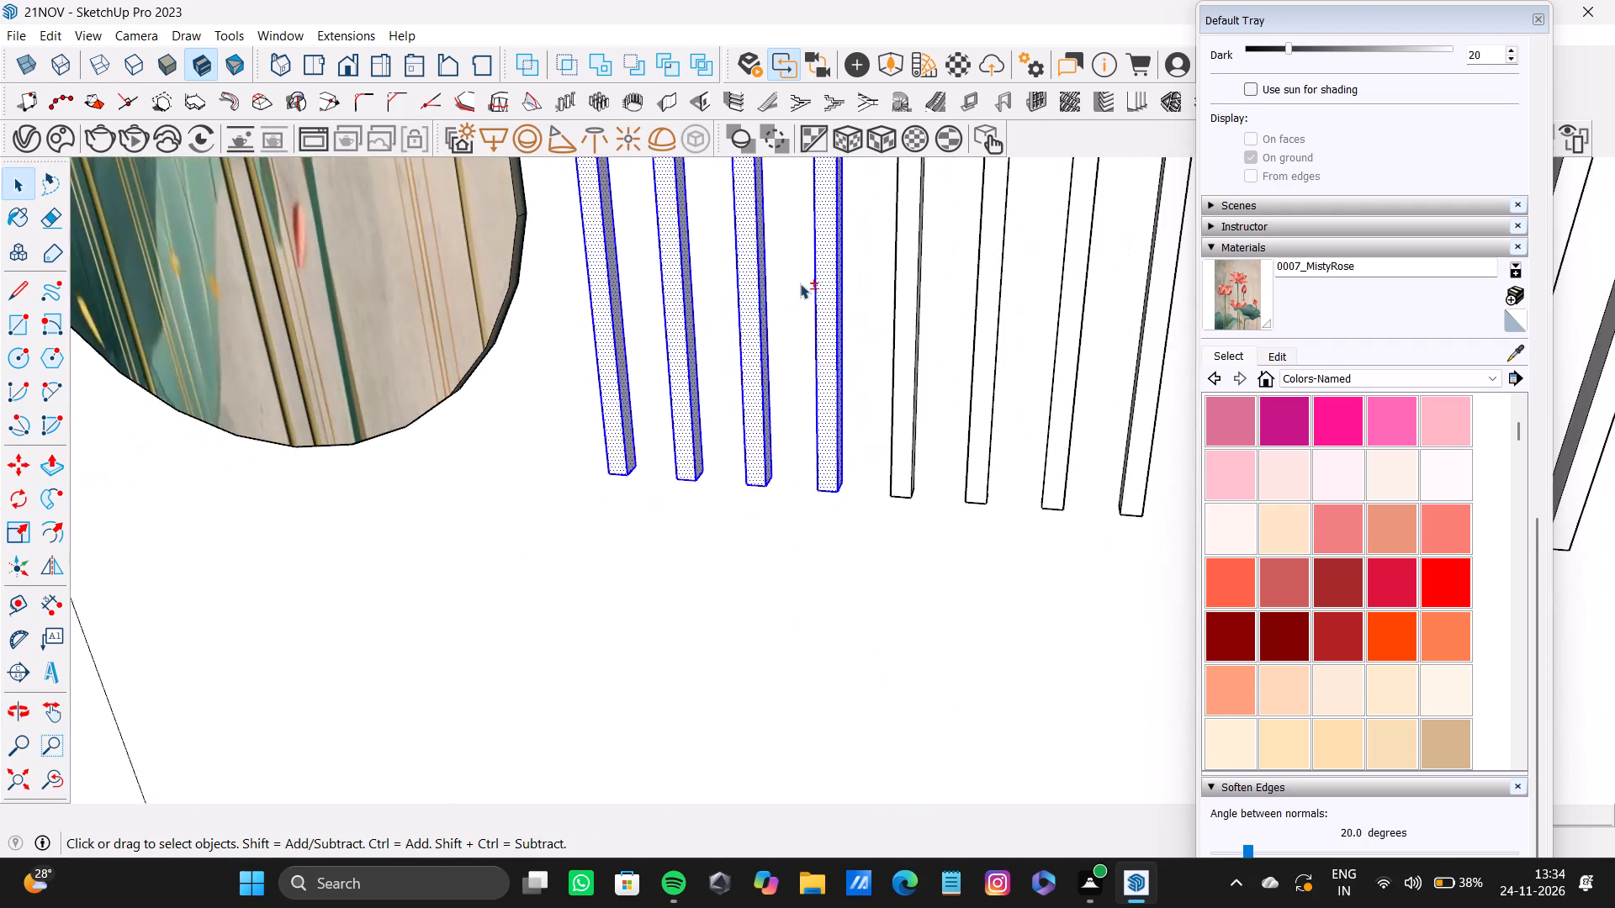
{"action": "middle_click_drag", "start_coordinate": [800, 283], "coordinate": [823, 604], "text": "shift"}
{"action": "scroll", "coordinate": [845, 404], "scroll_direction": "down", "scroll_amount": 10}
{"action": "middle_click_drag", "start_coordinate": [848, 338], "coordinate": [786, 662], "text": "shift"}
{"action": "scroll", "coordinate": [786, 662], "scroll_direction": "down", "scroll_amount": 1, "text": "shift"}
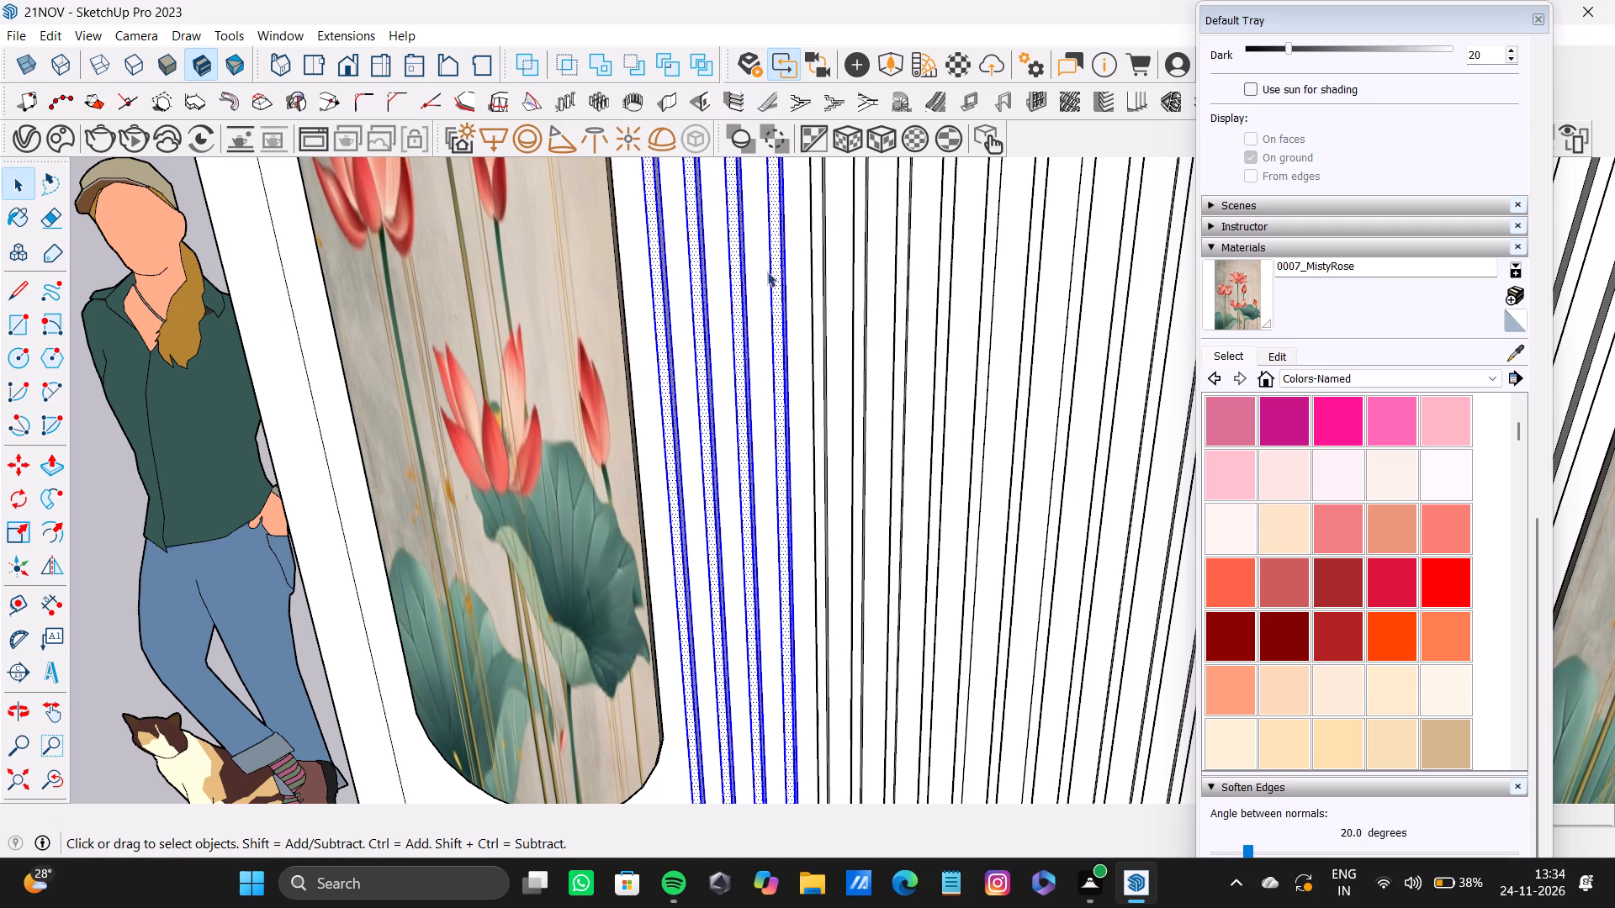
{"action": "scroll", "coordinate": [795, 399], "scroll_direction": "up", "scroll_amount": 20, "text": "shift"}
{"action": "scroll", "coordinate": [795, 399], "scroll_direction": "up", "scroll_amount": 1, "text": "shift"}
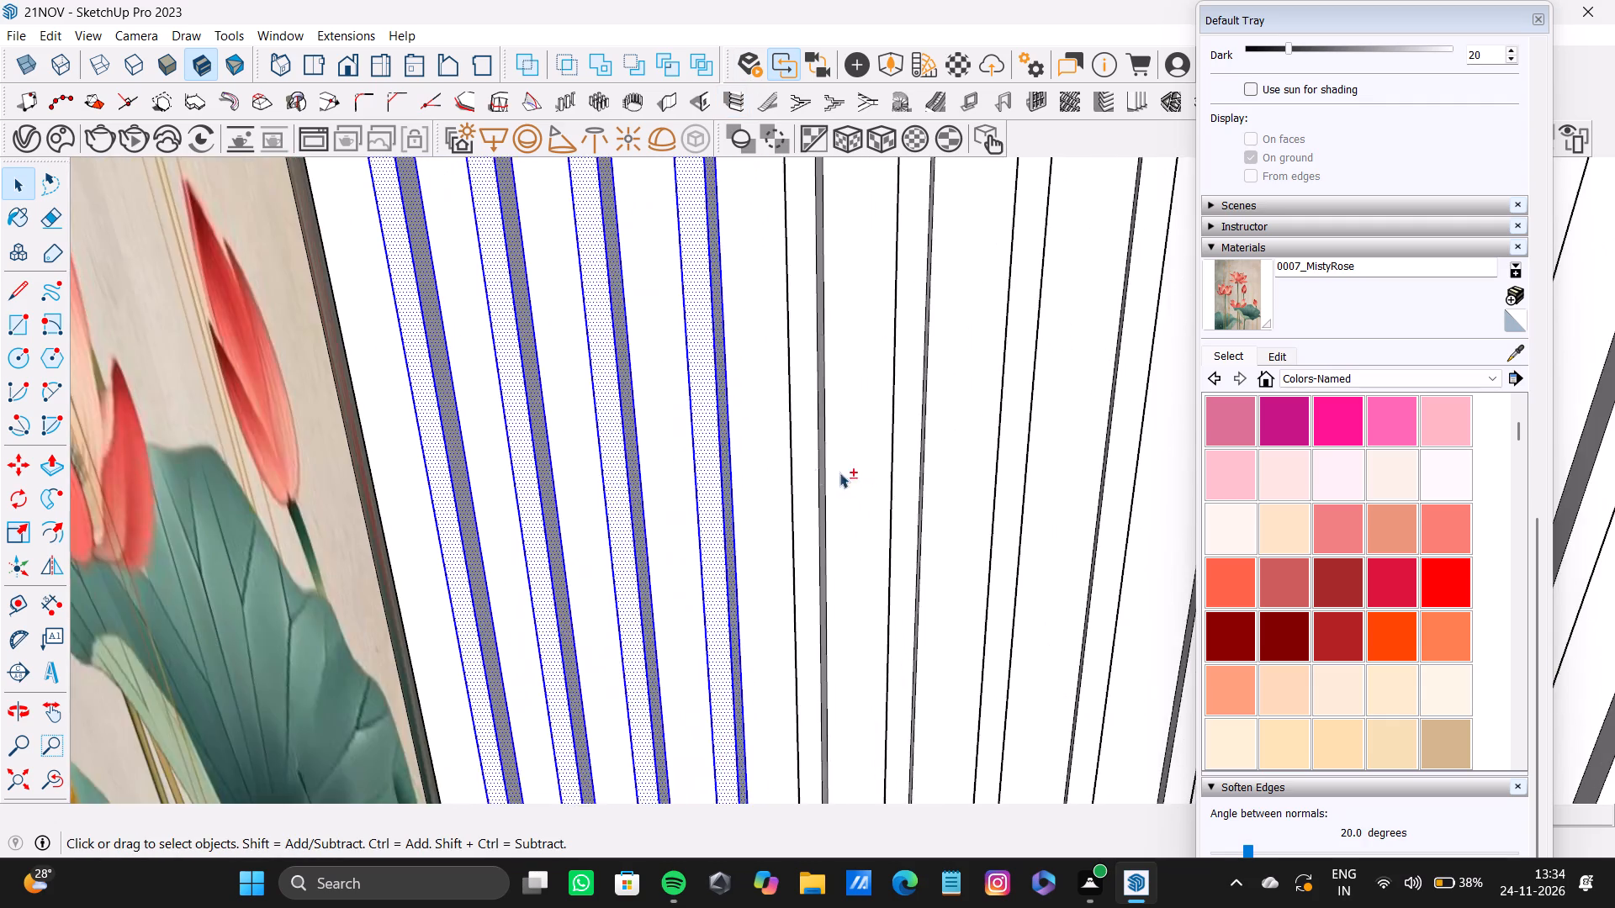
{"action": "scroll", "coordinate": [839, 472], "scroll_direction": "up", "scroll_amount": 2, "text": "shift"}
{"action": "double_click", "coordinate": [809, 469], "text": "shift"}
{"action": "middle_click_drag", "start_coordinate": [997, 497], "coordinate": [808, 514], "text": "shift"}
{"action": "scroll", "coordinate": [810, 485], "scroll_direction": "up", "scroll_amount": 4, "text": "shift"}
{"action": "double_click", "coordinate": [854, 447], "text": "shift"}
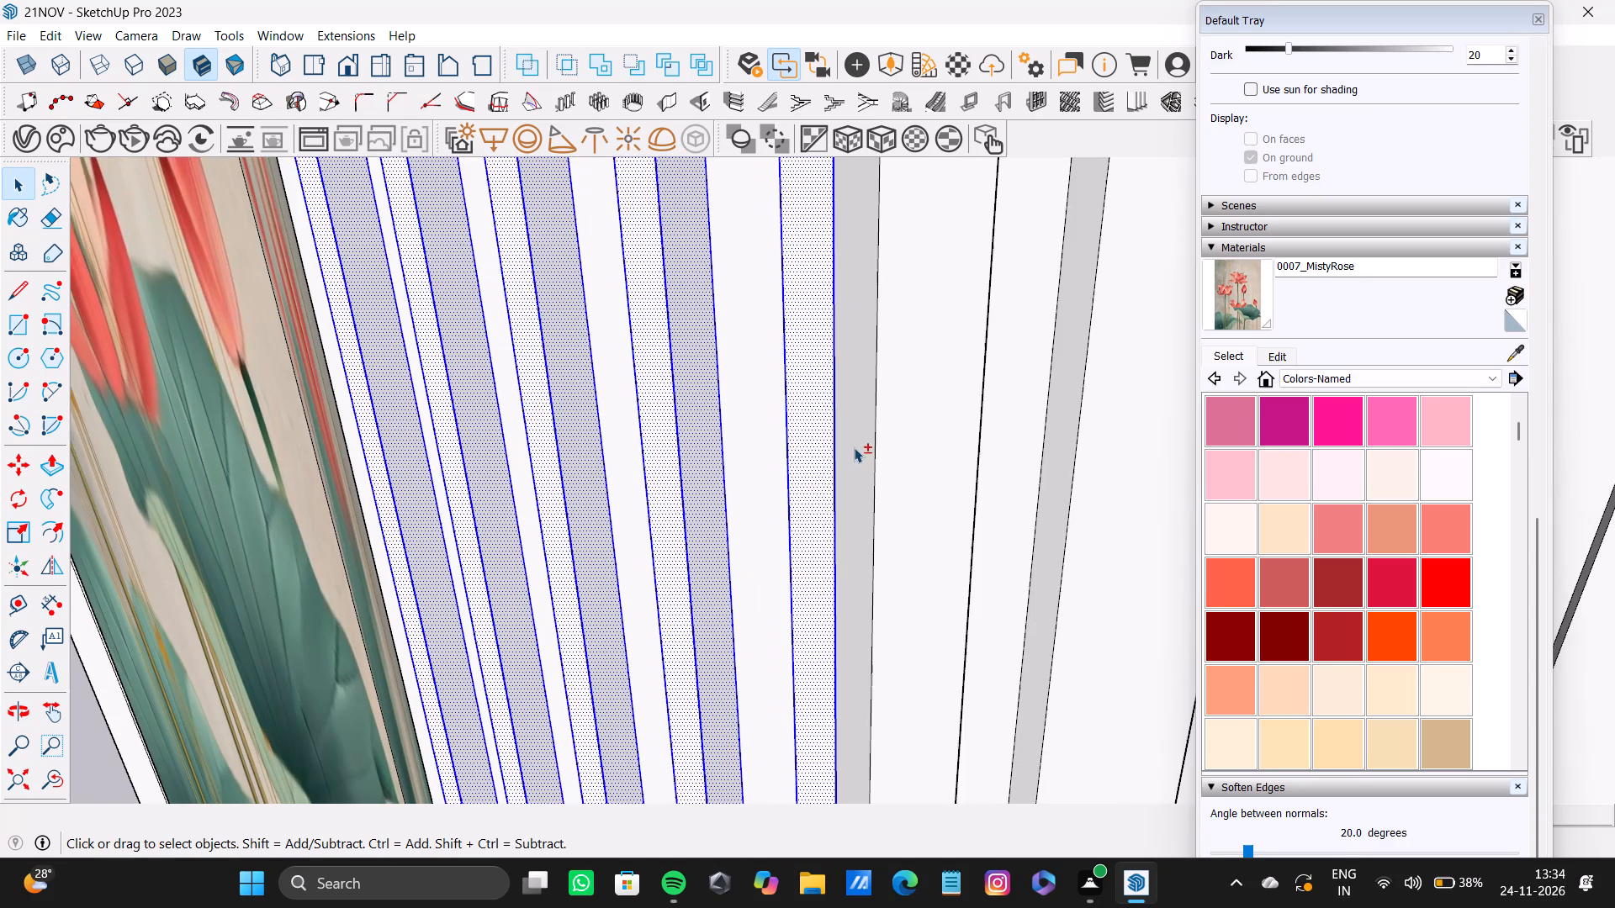
{"action": "middle_click_drag", "start_coordinate": [802, 470], "coordinate": [1057, 478]}
{"action": "scroll", "coordinate": [712, 433], "scroll_direction": "up", "scroll_amount": 4, "text": "shift"}
{"action": "middle_click_drag", "start_coordinate": [733, 428], "coordinate": [898, 430]}
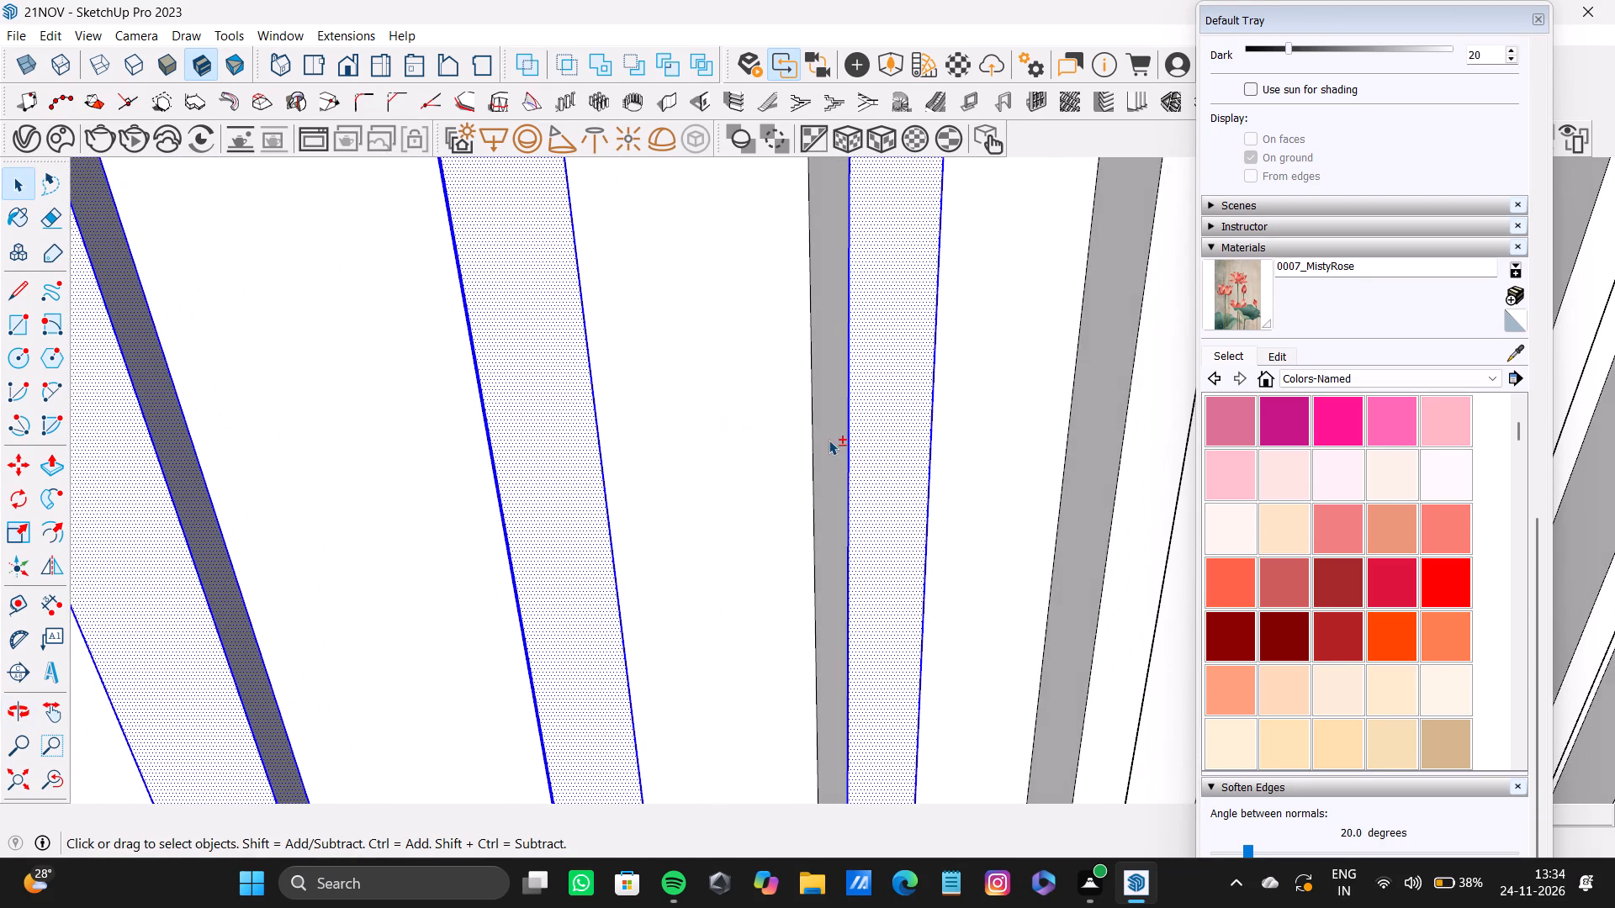
{"action": "double_click", "coordinate": [829, 440], "text": "shift"}
Add the fifth slat's bottom face and its edges to the selection.
{"action": "scroll", "coordinate": [828, 443], "scroll_direction": "down", "scroll_amount": 11, "text": "shift"}
{"action": "middle_click_drag", "start_coordinate": [843, 458], "coordinate": [765, 270], "text": "shift"}
{"action": "scroll", "coordinate": [760, 343], "scroll_direction": "down", "scroll_amount": 5, "text": "shift"}
{"action": "middle_click_drag", "start_coordinate": [764, 381], "coordinate": [764, 329], "text": "shift"}
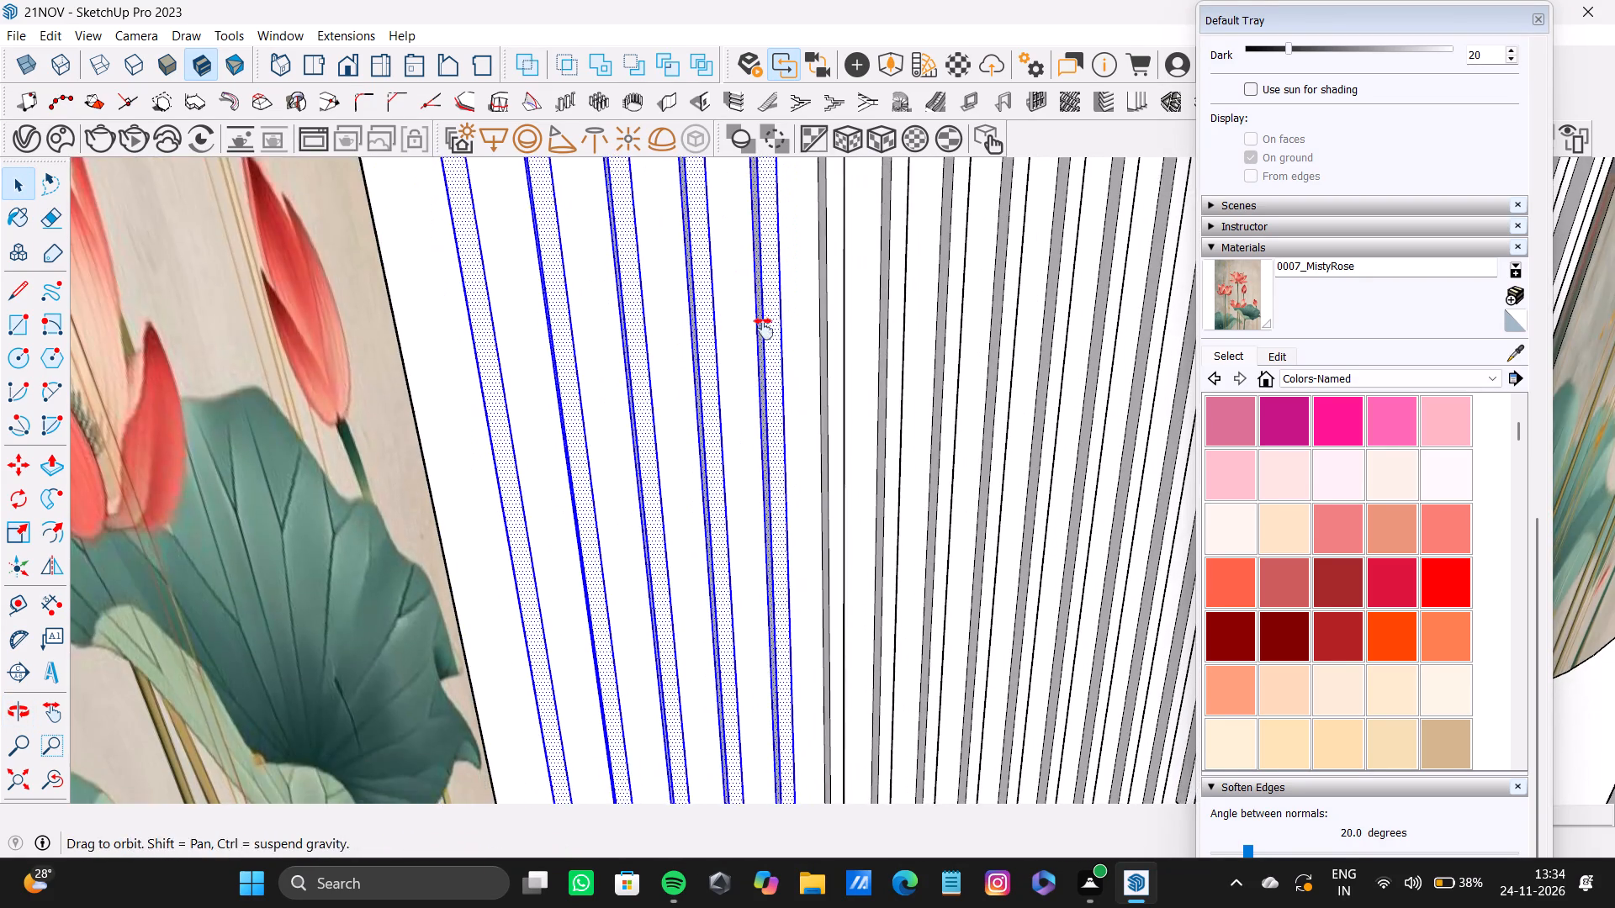
{"action": "middle_click_drag", "start_coordinate": [764, 329], "coordinate": [764, 324], "text": "shift"}
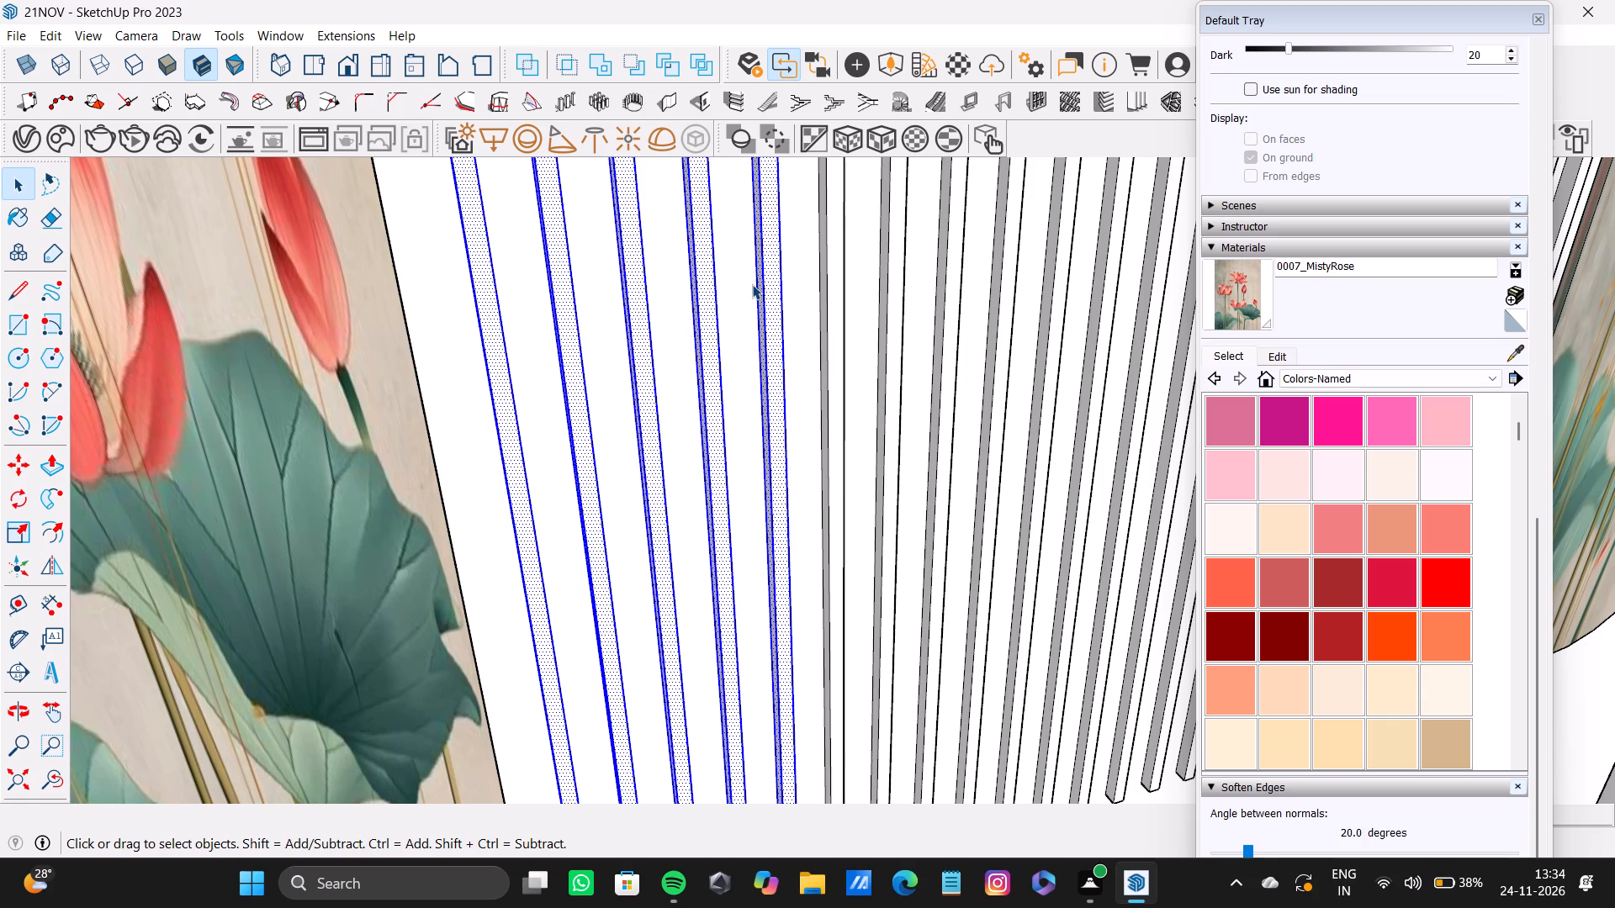
{"action": "scroll", "coordinate": [831, 475], "scroll_direction": "down", "scroll_amount": 5}
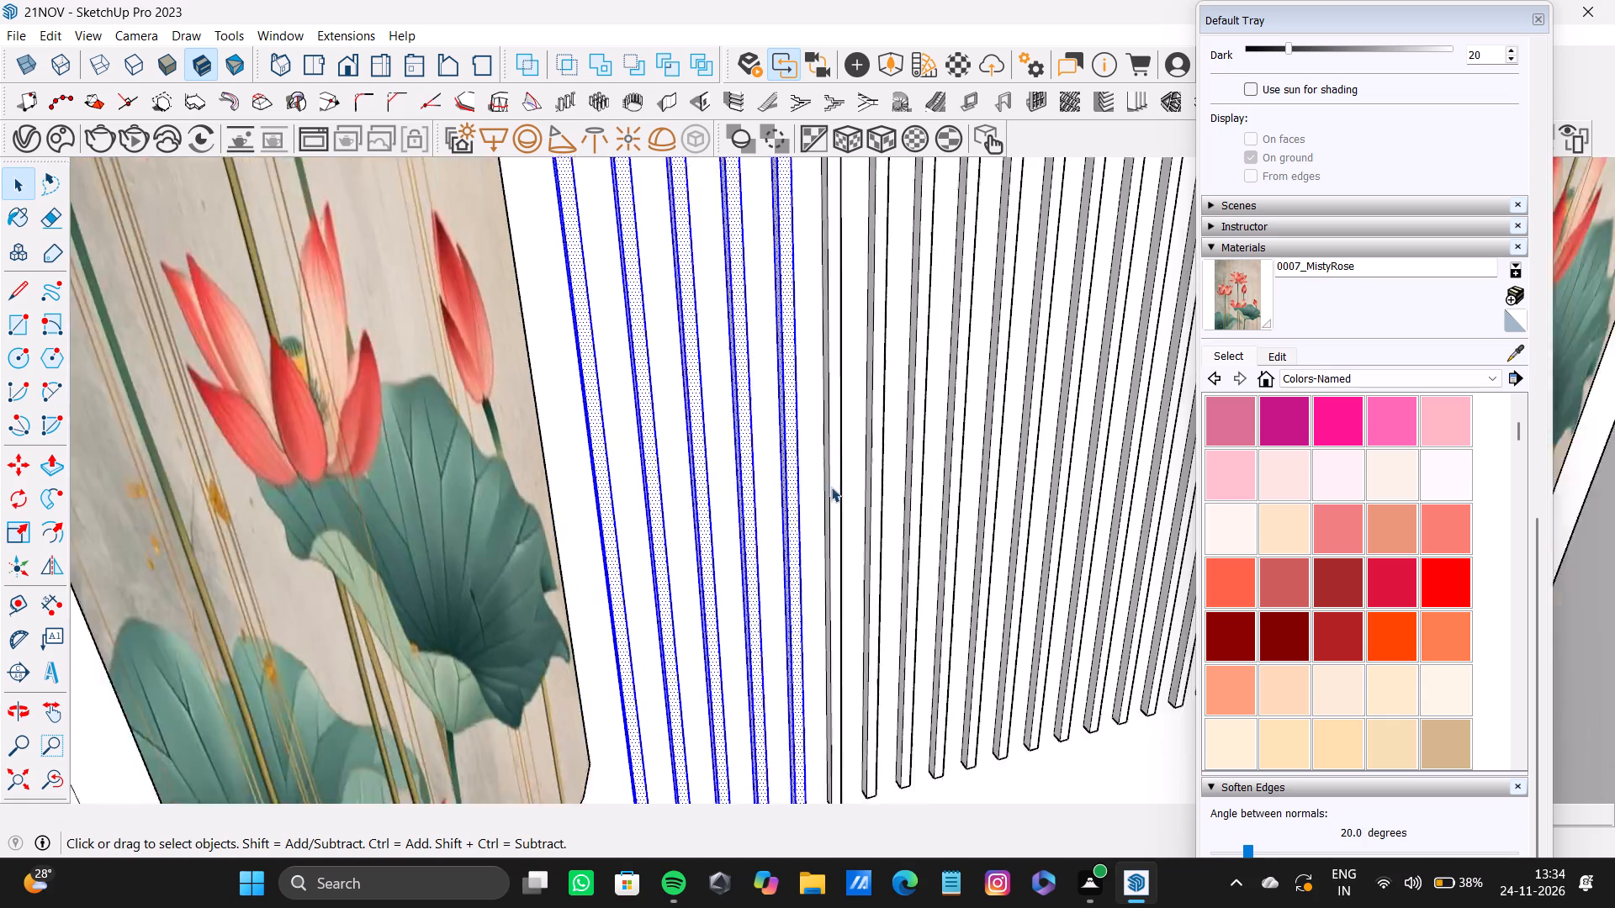
{"action": "scroll", "coordinate": [831, 487], "scroll_direction": "down", "scroll_amount": 6}
{"action": "middle_click_drag", "start_coordinate": [818, 521], "coordinate": [789, 464], "text": "shift"}
{"action": "scroll", "coordinate": [806, 607], "scroll_direction": "up", "scroll_amount": 15}
{"action": "middle_click_drag", "start_coordinate": [736, 623], "coordinate": [670, 351]}
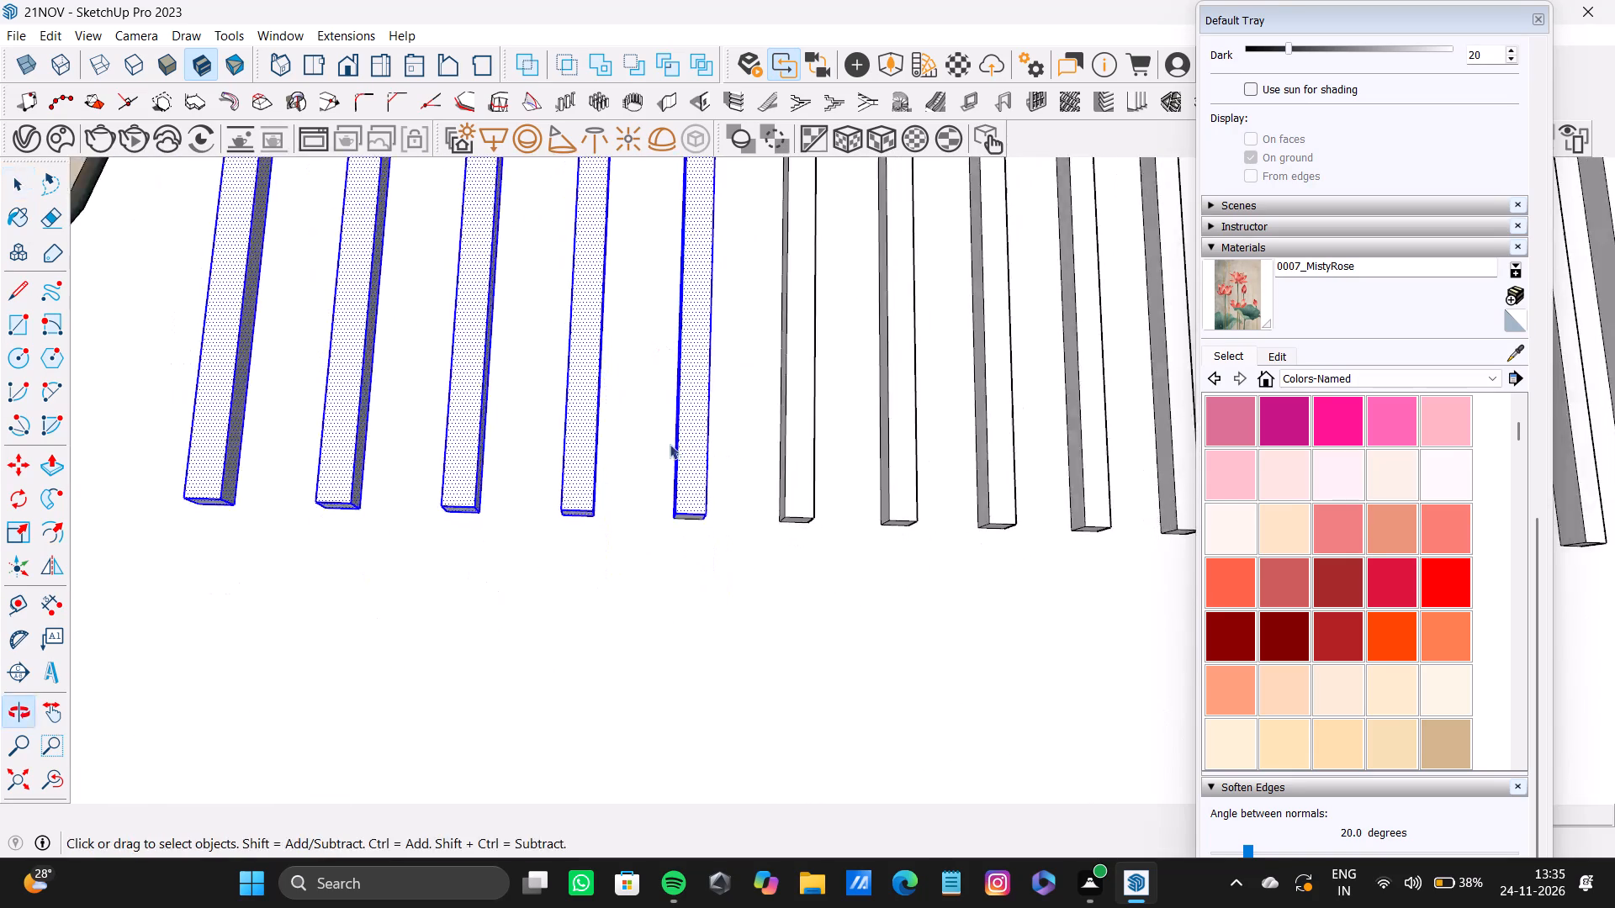
{"action": "scroll", "coordinate": [686, 527], "scroll_direction": "up", "scroll_amount": 8}
{"action": "middle_click_drag", "start_coordinate": [688, 525], "coordinate": [689, 492]}
{"action": "scroll", "coordinate": [689, 492], "scroll_direction": "up", "scroll_amount": 3, "text": "shift"}
{"action": "double_click", "coordinate": [693, 506], "text": "shift"}
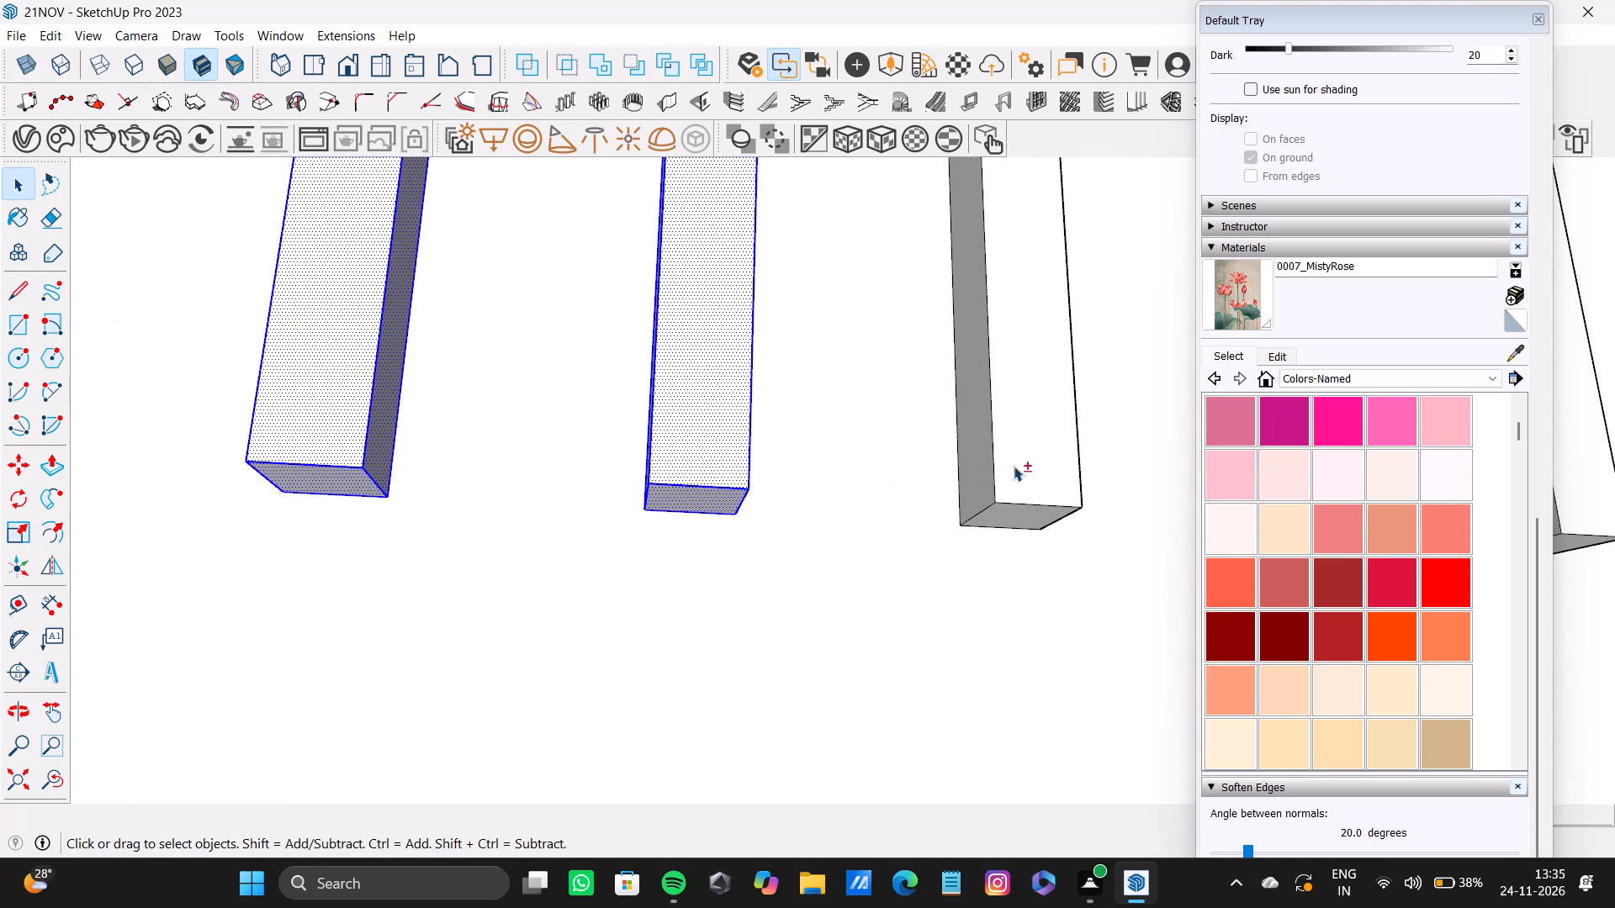
Add the sixth slat's front, bottom and fifth-slat-facing side faces to the selection with their edges, keeping the wall face out.
{"action": "double_click", "coordinate": [1034, 464], "text": "shift"}
{"action": "double_click", "coordinate": [1021, 527], "text": "shift"}
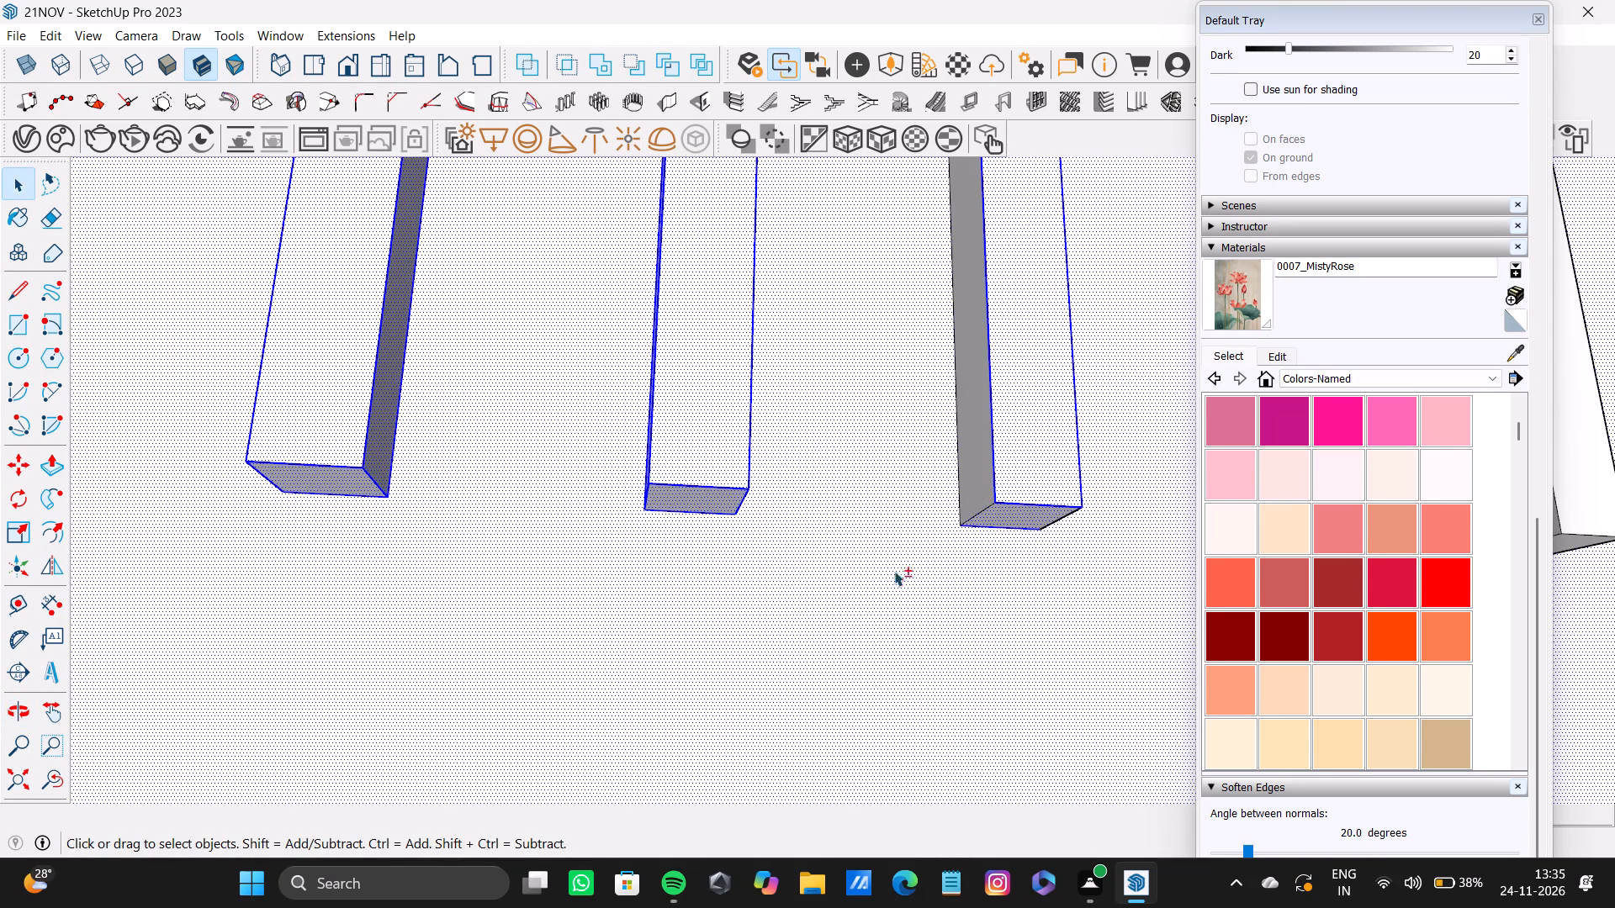
{"action": "left_click", "coordinate": [886, 580], "text": "shift"}
{"action": "left_click", "coordinate": [973, 476], "text": "shift"}
{"action": "left_click", "coordinate": [977, 476], "text": "shift"}
{"action": "left_click", "coordinate": [966, 610], "text": "shift"}
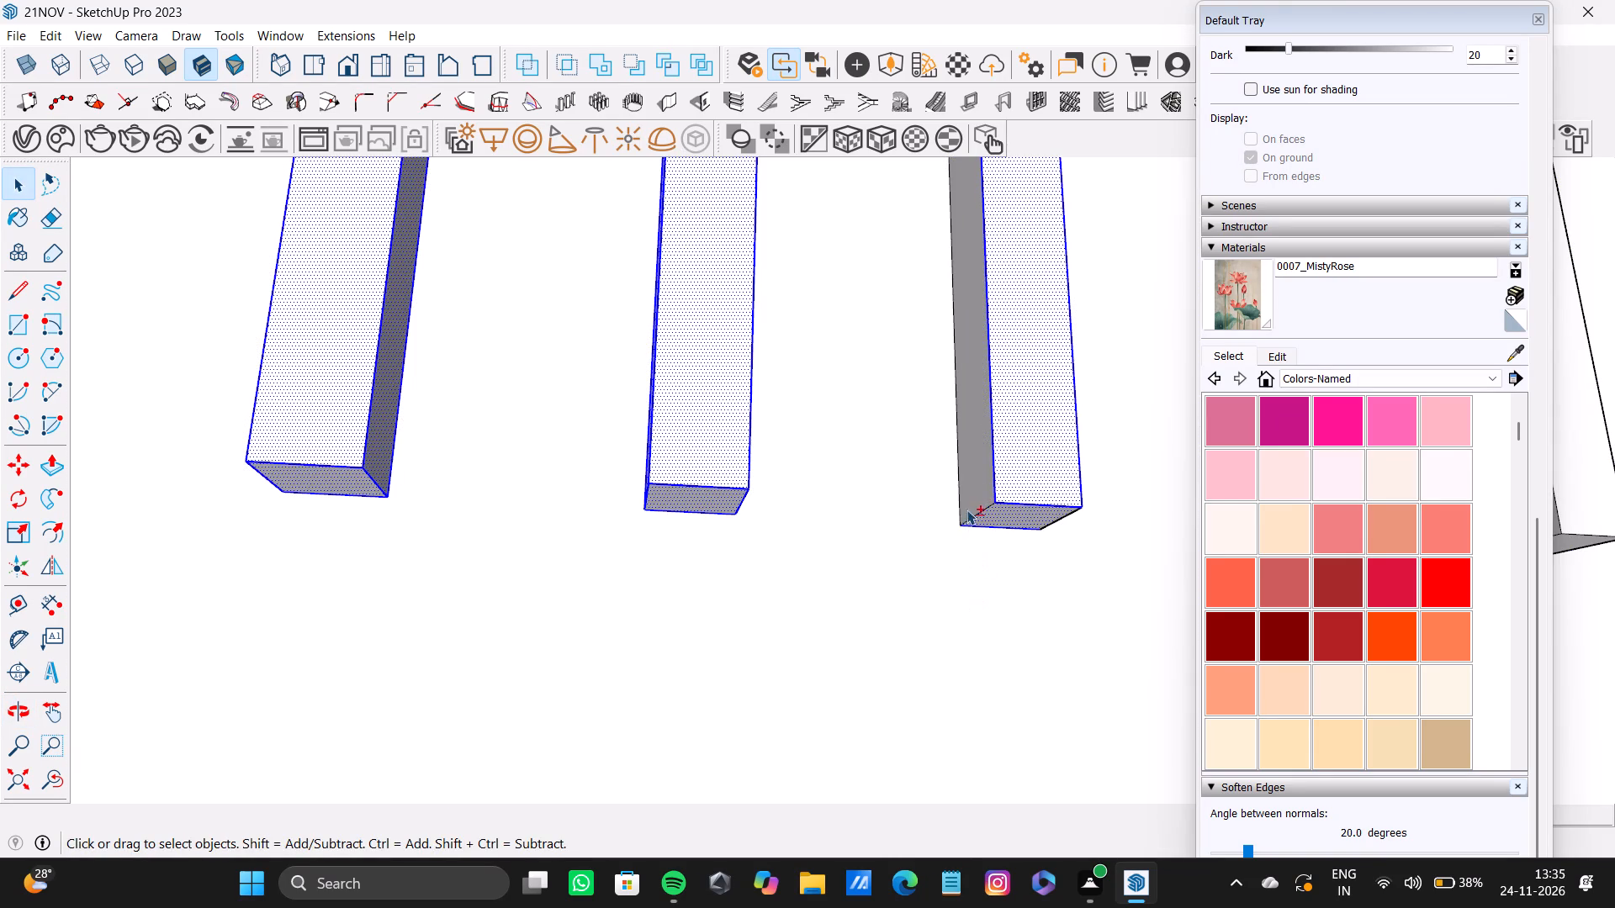
{"action": "double_click", "coordinate": [972, 491], "text": "shift"}
Add the top faces of the sixth, fifth and fourth slats to the selection, with their edges.
{"action": "middle_click_drag", "start_coordinate": [1067, 520], "coordinate": [414, 515]}
{"action": "scroll", "coordinate": [607, 414], "scroll_direction": "up", "scroll_amount": 4, "text": "shift"}
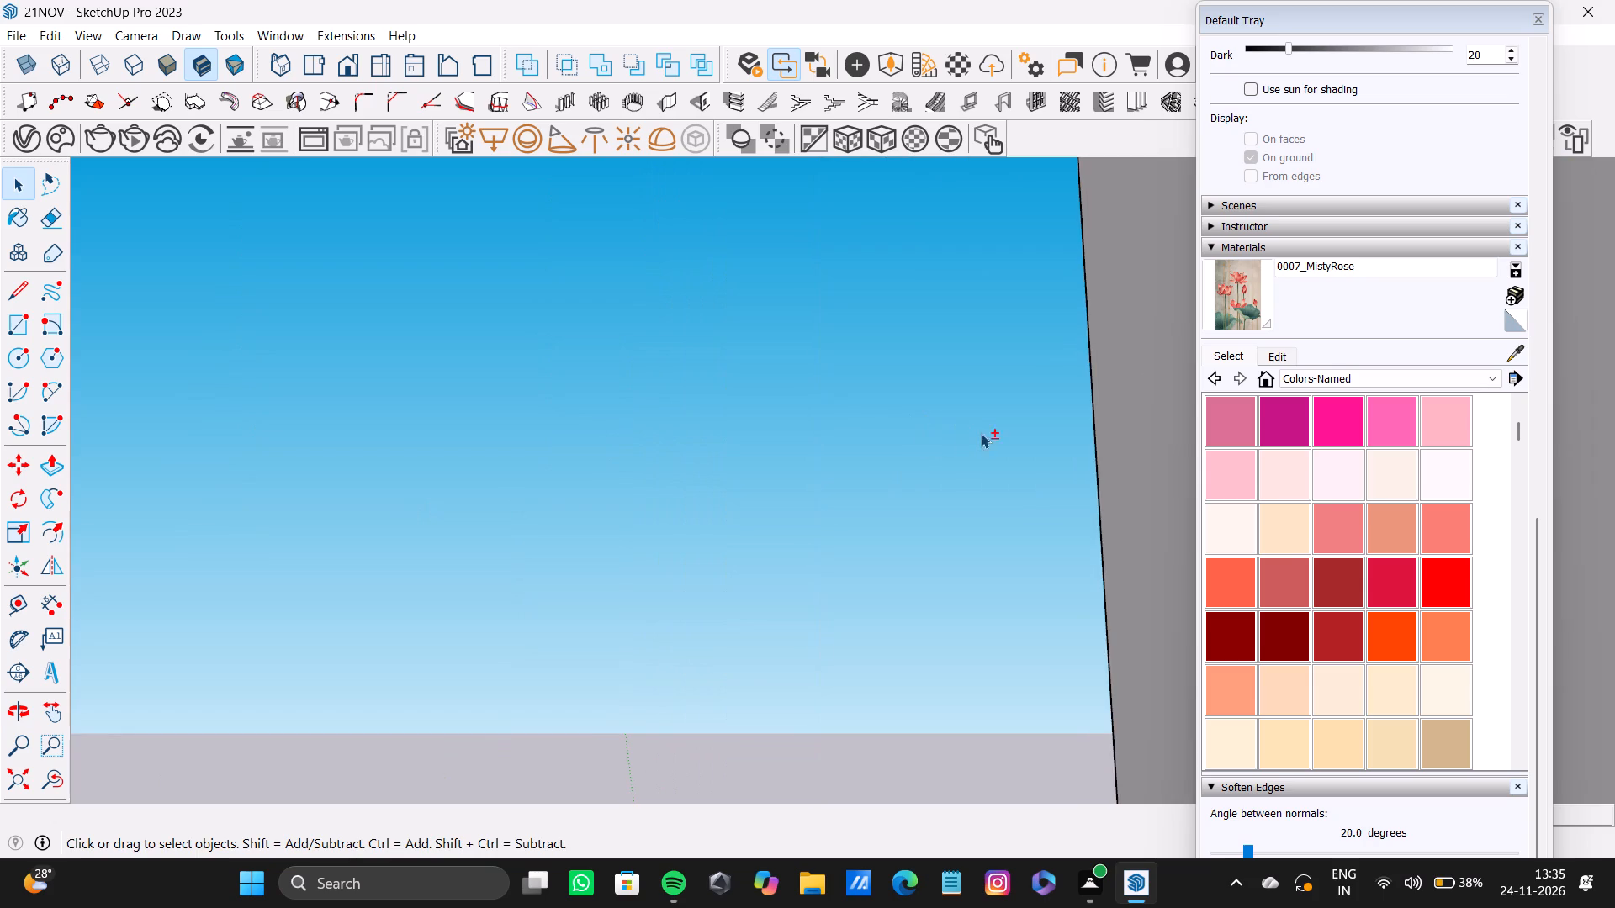
{"action": "scroll", "coordinate": [84, 405], "scroll_direction": "down", "scroll_amount": 9}
{"action": "left_click", "coordinate": [13, 769]}
{"action": "middle_click_drag", "start_coordinate": [390, 621], "coordinate": [869, 645]}
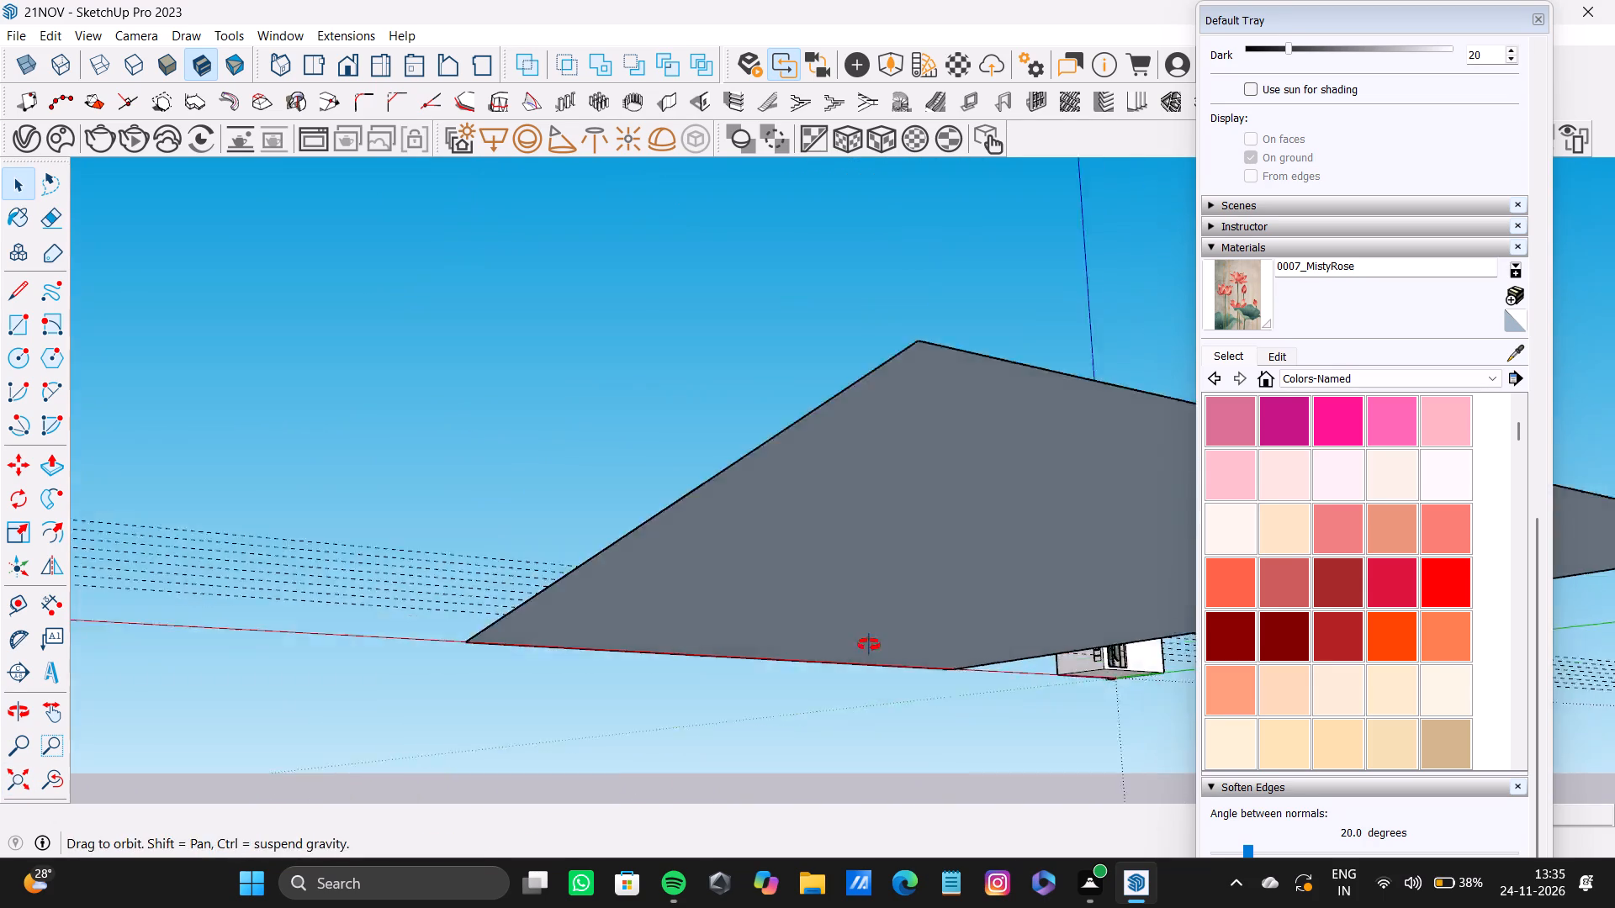
{"action": "middle_click_drag", "start_coordinate": [869, 645], "coordinate": [986, 683]}
{"action": "scroll", "coordinate": [819, 585], "scroll_direction": "up", "scroll_amount": 20}
{"action": "scroll", "coordinate": [819, 585], "scroll_direction": "up", "scroll_amount": 6}
{"action": "middle_click_drag", "start_coordinate": [871, 623], "coordinate": [744, 630], "text": "shift"}
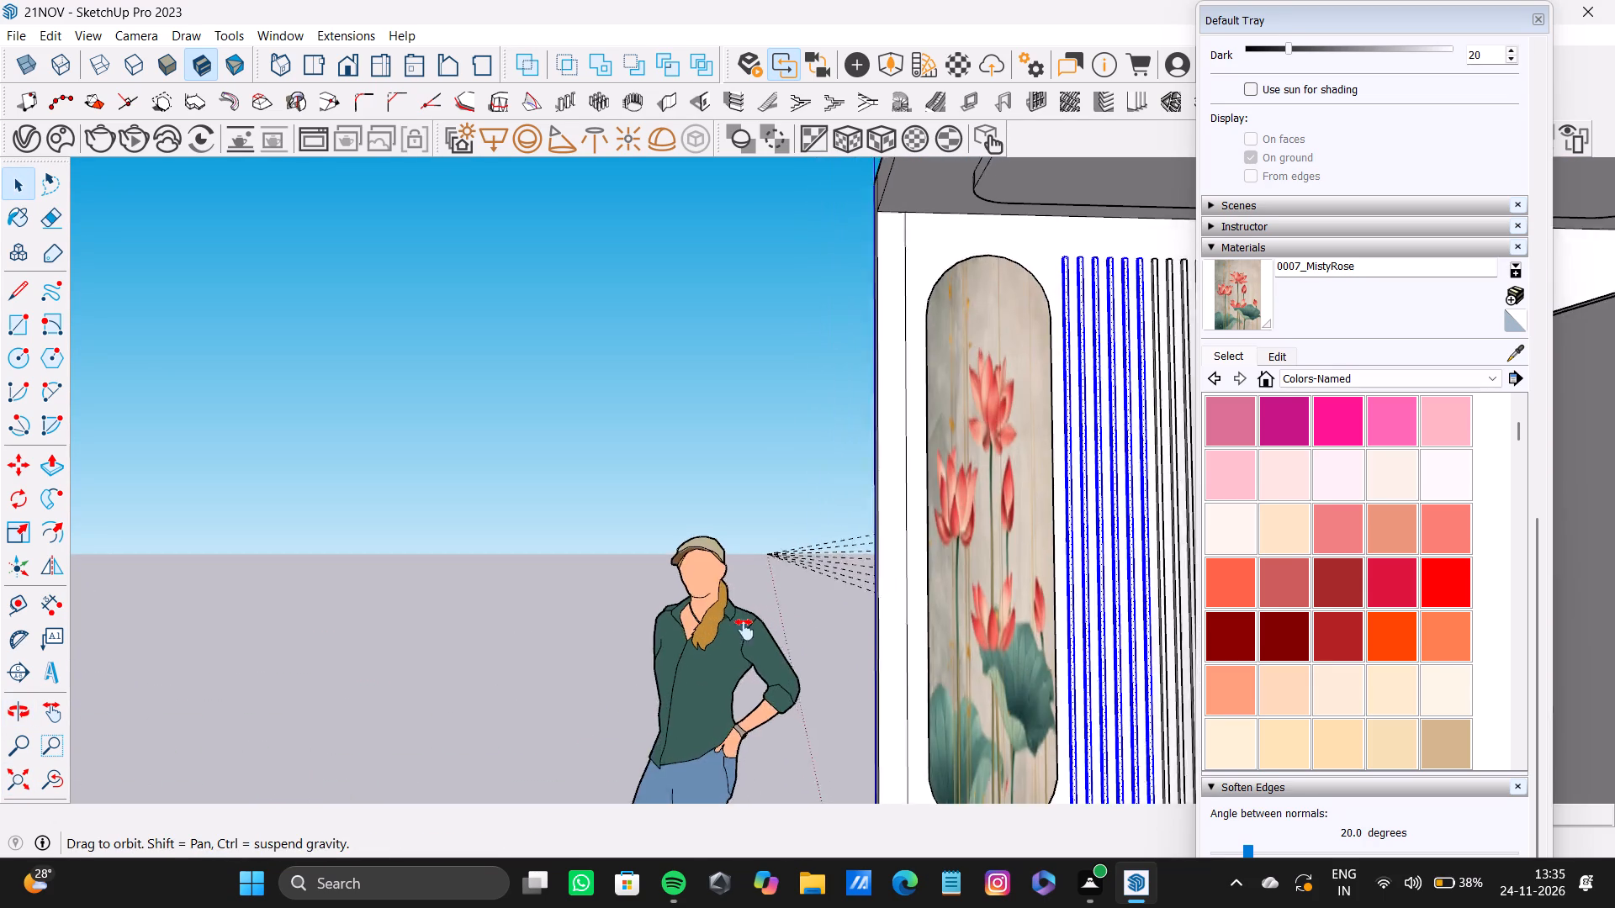
{"action": "middle_click_drag", "start_coordinate": [744, 630], "coordinate": [1033, 662], "text": "shift"}
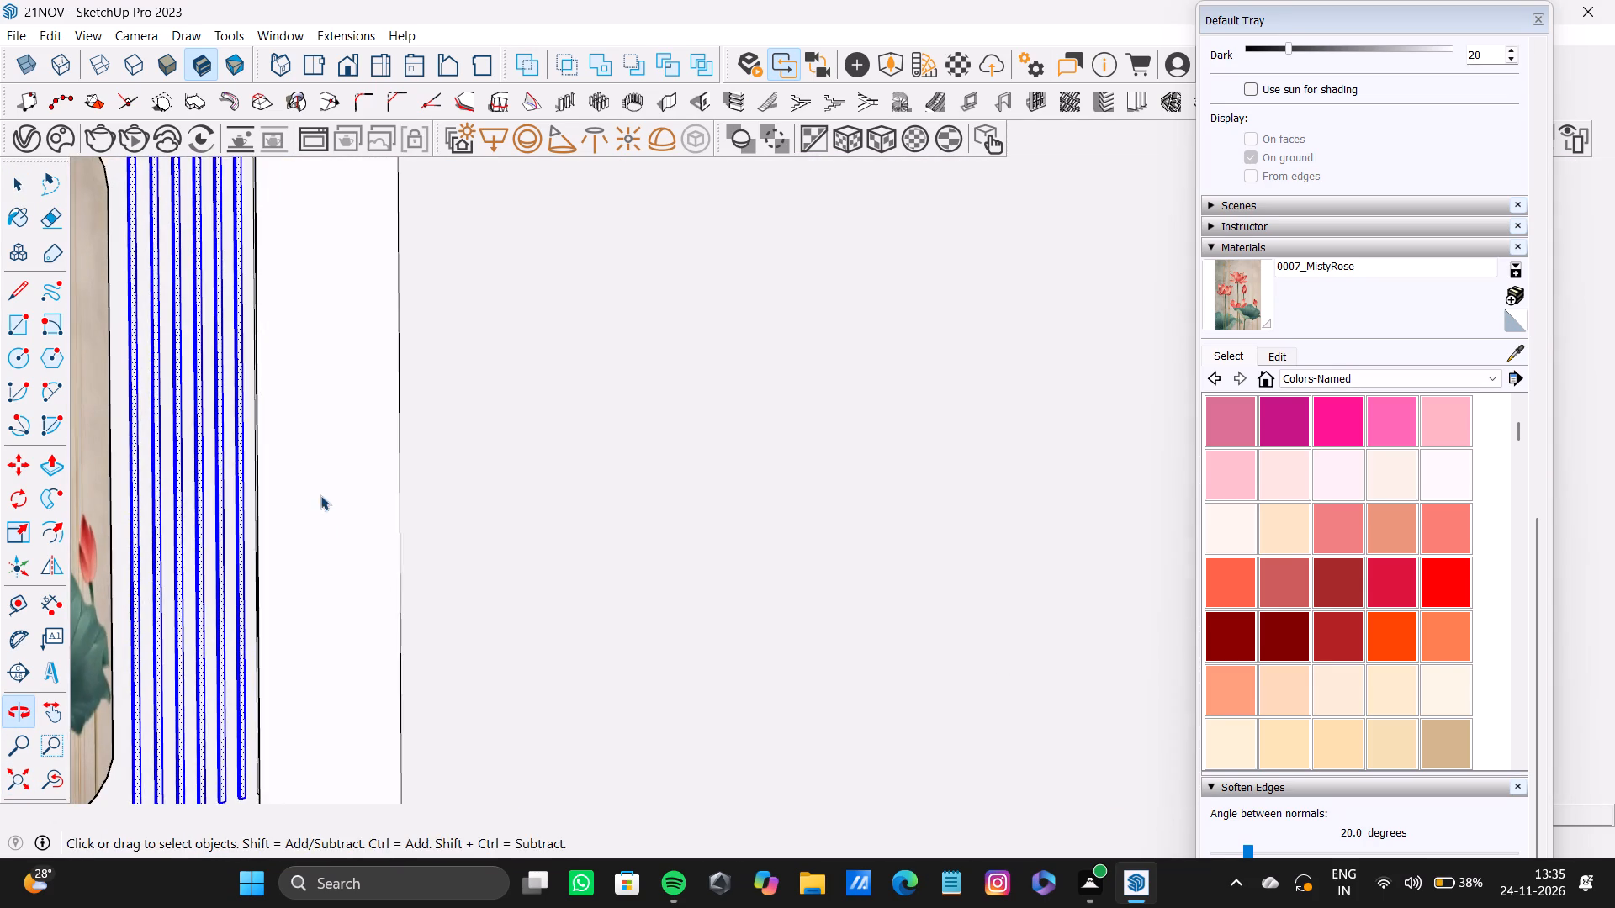
{"action": "middle_click_drag", "start_coordinate": [172, 414], "coordinate": [643, 577], "text": "shift"}
{"action": "scroll", "coordinate": [638, 367], "scroll_direction": "up", "scroll_amount": 9}
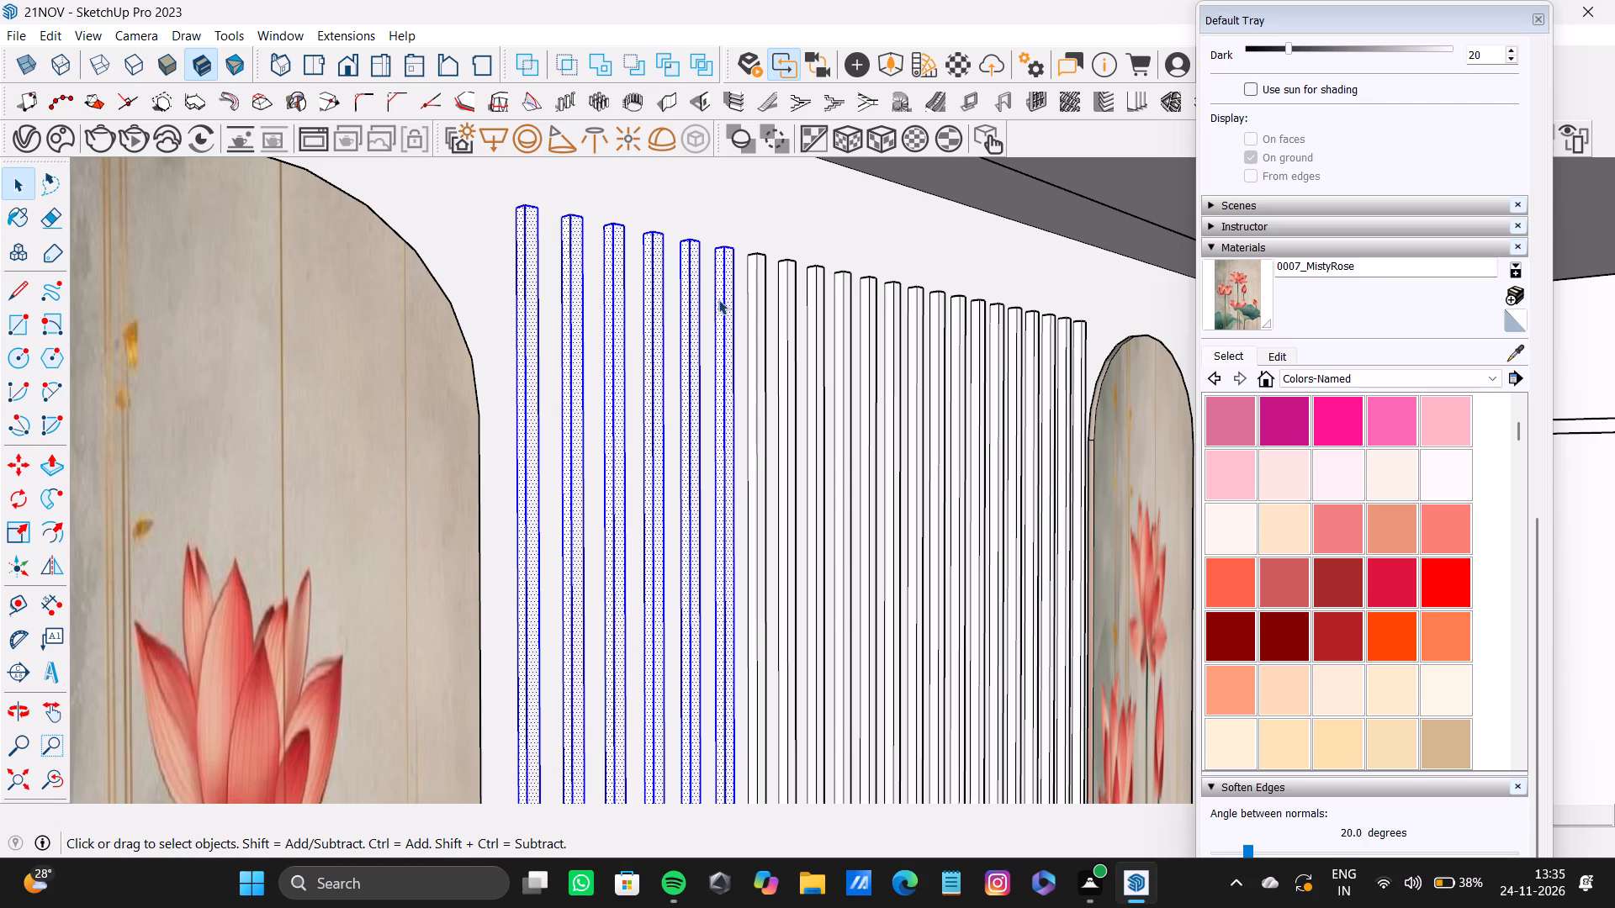
{"action": "scroll", "coordinate": [749, 288], "scroll_direction": "up", "scroll_amount": 20}
{"action": "scroll", "coordinate": [749, 288], "scroll_direction": "up", "scroll_amount": 6}
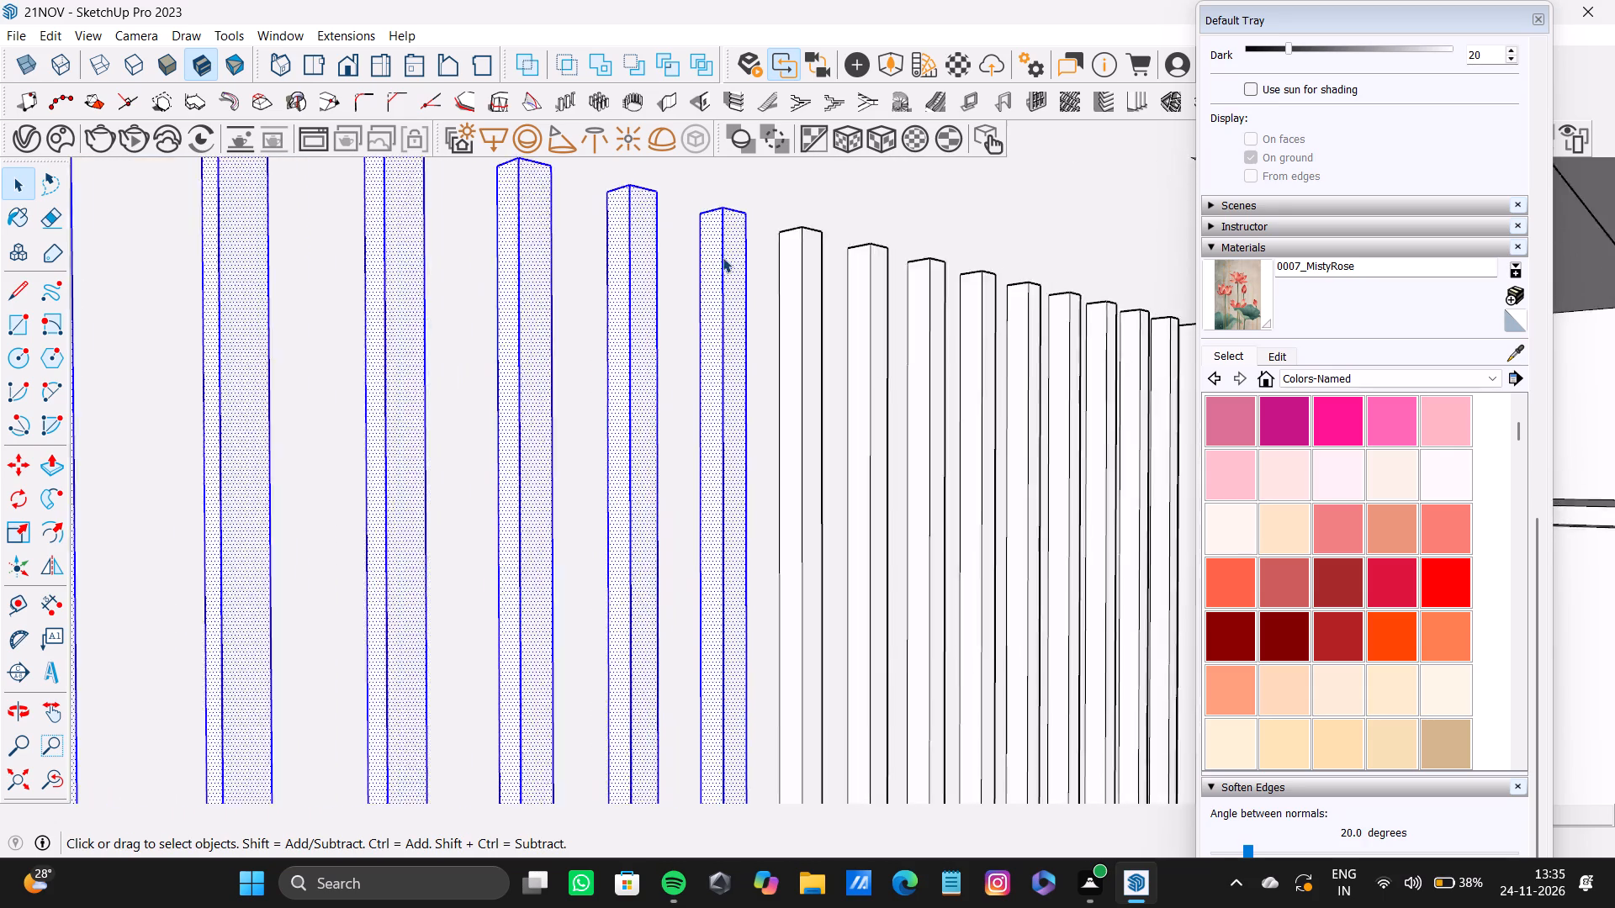
{"action": "scroll", "coordinate": [723, 257], "scroll_direction": "up", "scroll_amount": 2}
{"action": "middle_click_drag", "start_coordinate": [725, 249], "coordinate": [691, 469]}
{"action": "scroll", "coordinate": [690, 435], "scroll_direction": "up", "scroll_amount": 7, "text": "shift"}
{"action": "double_click", "coordinate": [670, 437], "text": "shift"}
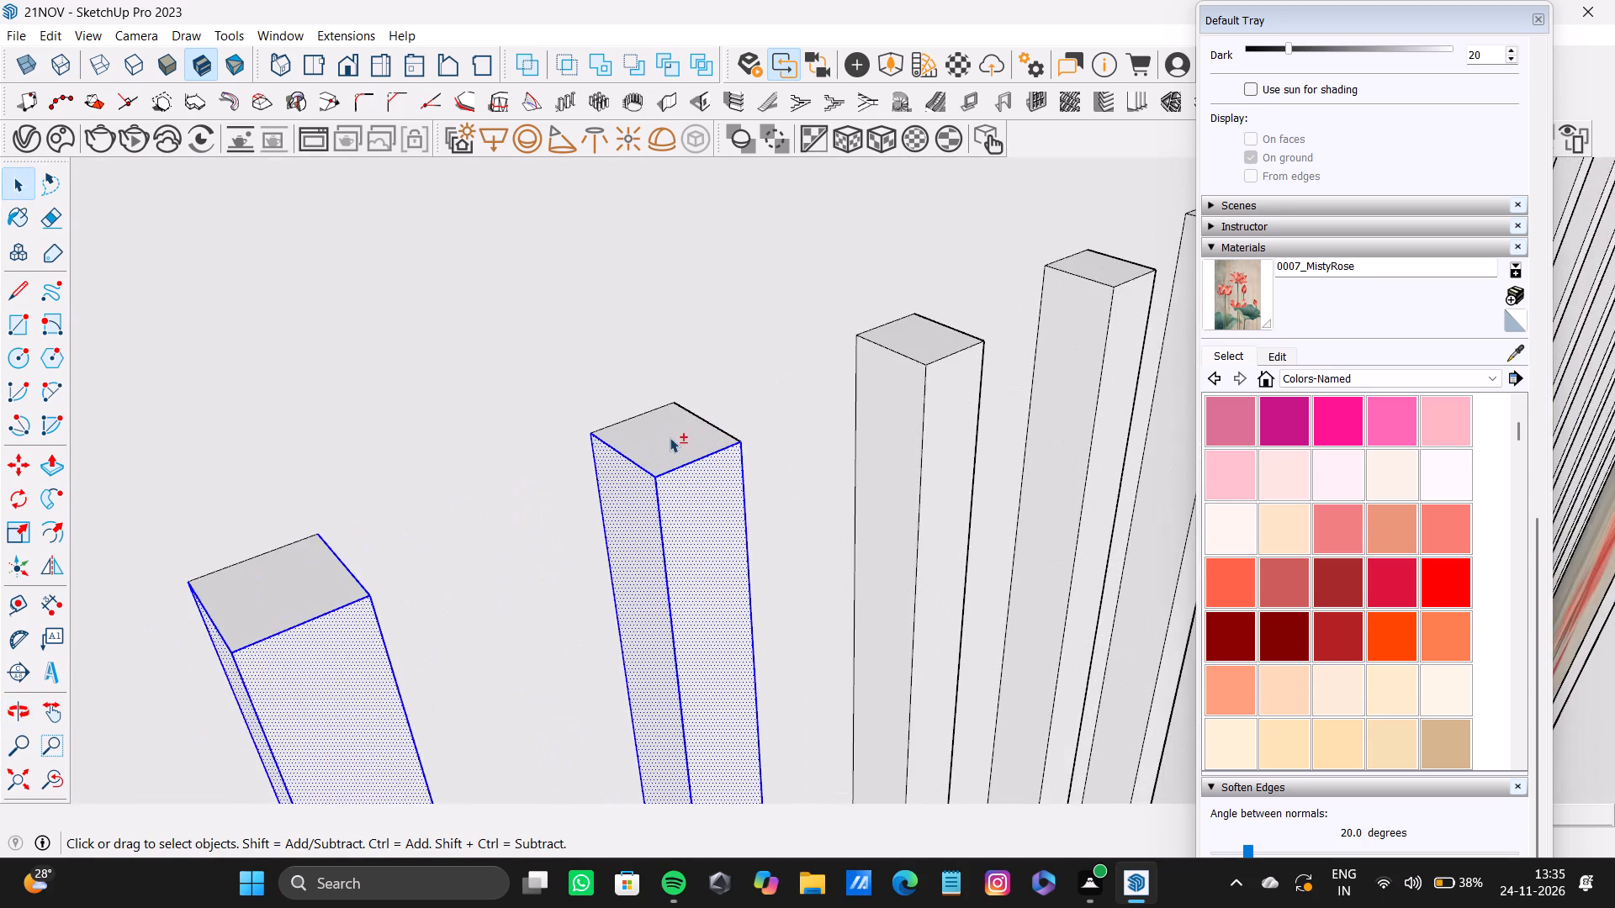
{"action": "scroll", "coordinate": [664, 441], "scroll_direction": "down", "scroll_amount": 4, "text": "shift"}
{"action": "middle_click_drag", "start_coordinate": [656, 446], "coordinate": [791, 370], "text": "shift"}
{"action": "double_click", "coordinate": [549, 449], "text": "shift"}
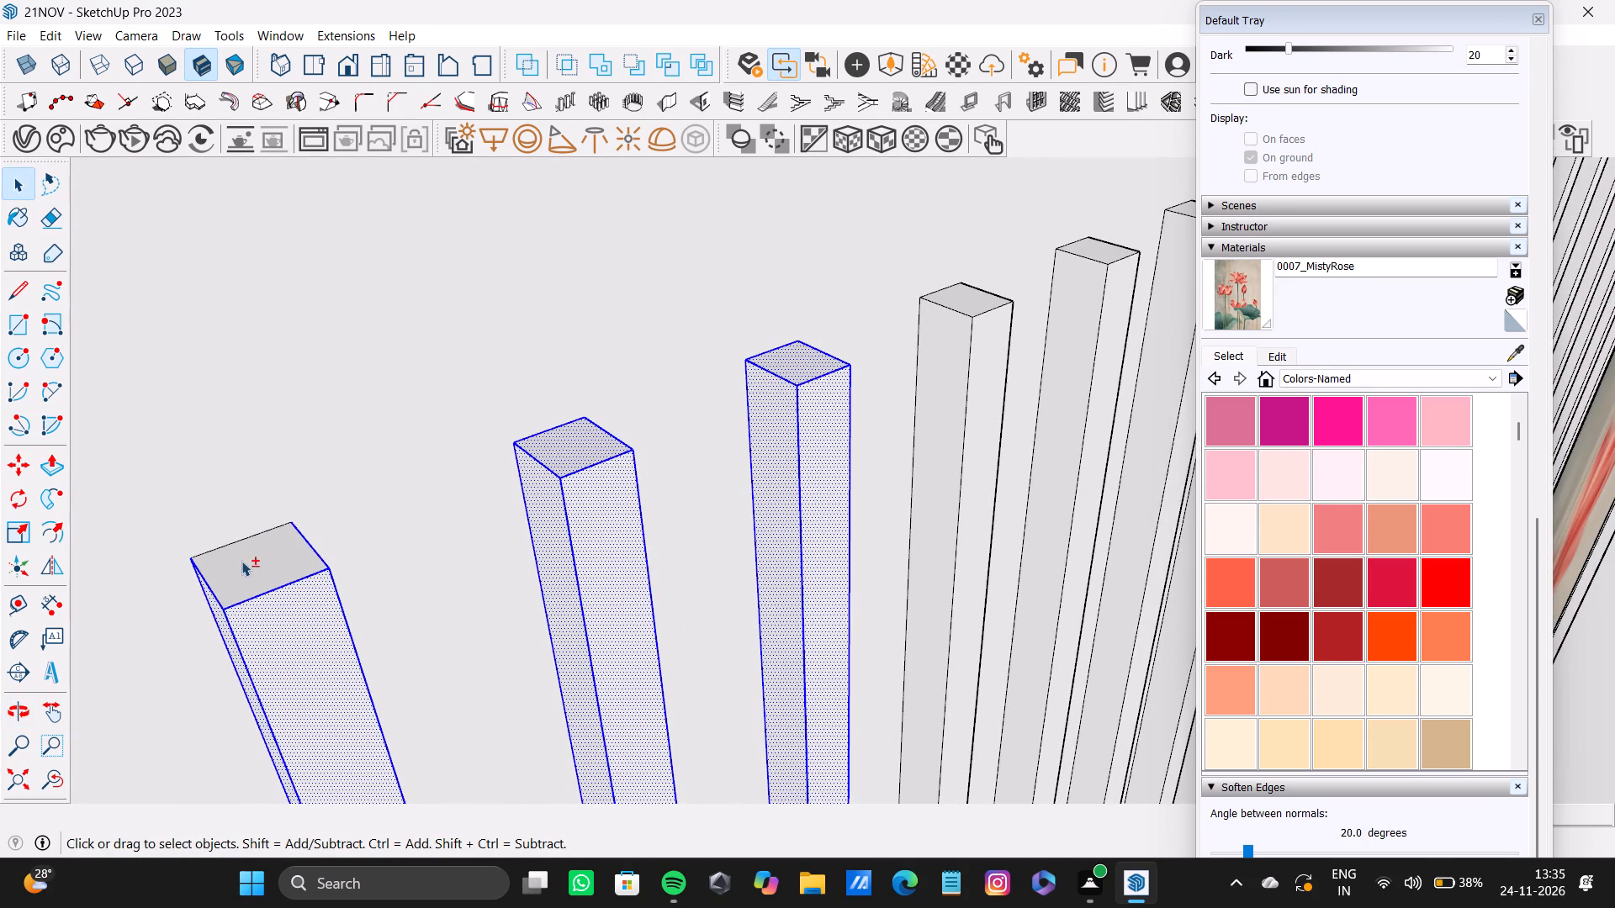
{"action": "double_click", "coordinate": [240, 561], "text": "shift"}
{"action": "middle_click_drag", "start_coordinate": [245, 547], "coordinate": [576, 429], "text": "shift"}
{"action": "double_click", "coordinate": [601, 457], "text": "shift"}
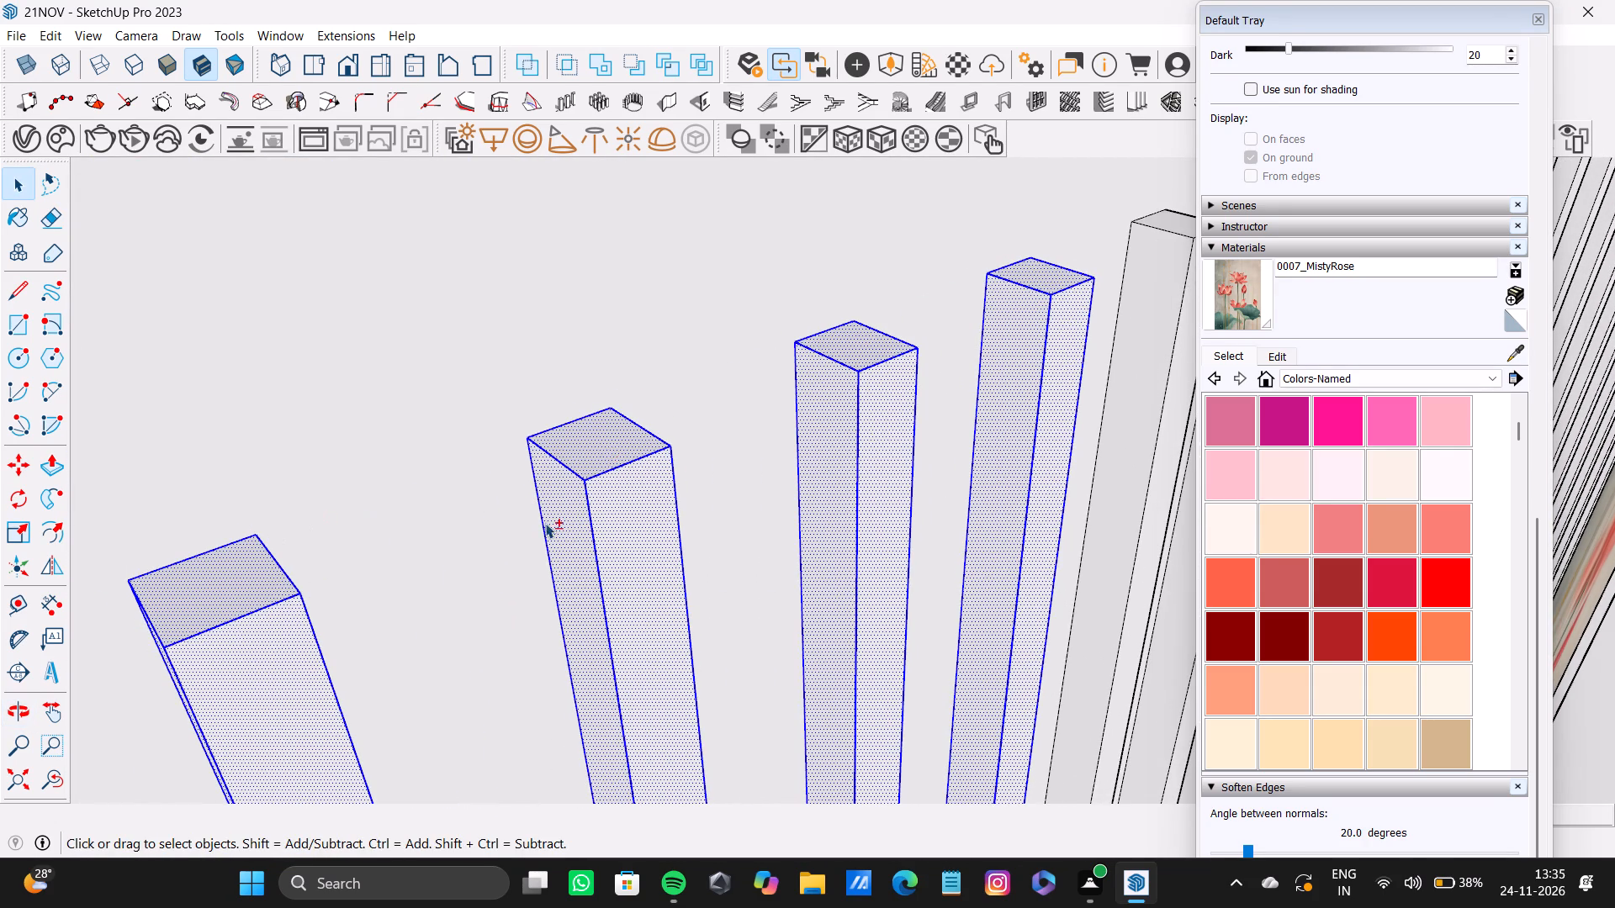
Add the seventh slat's front face and its side facing the sixth slat to the selection, with their edges.
{"action": "scroll", "coordinate": [545, 523], "scroll_direction": "down", "scroll_amount": 13, "text": "shift"}
{"action": "left_click", "coordinate": [24, 771]}
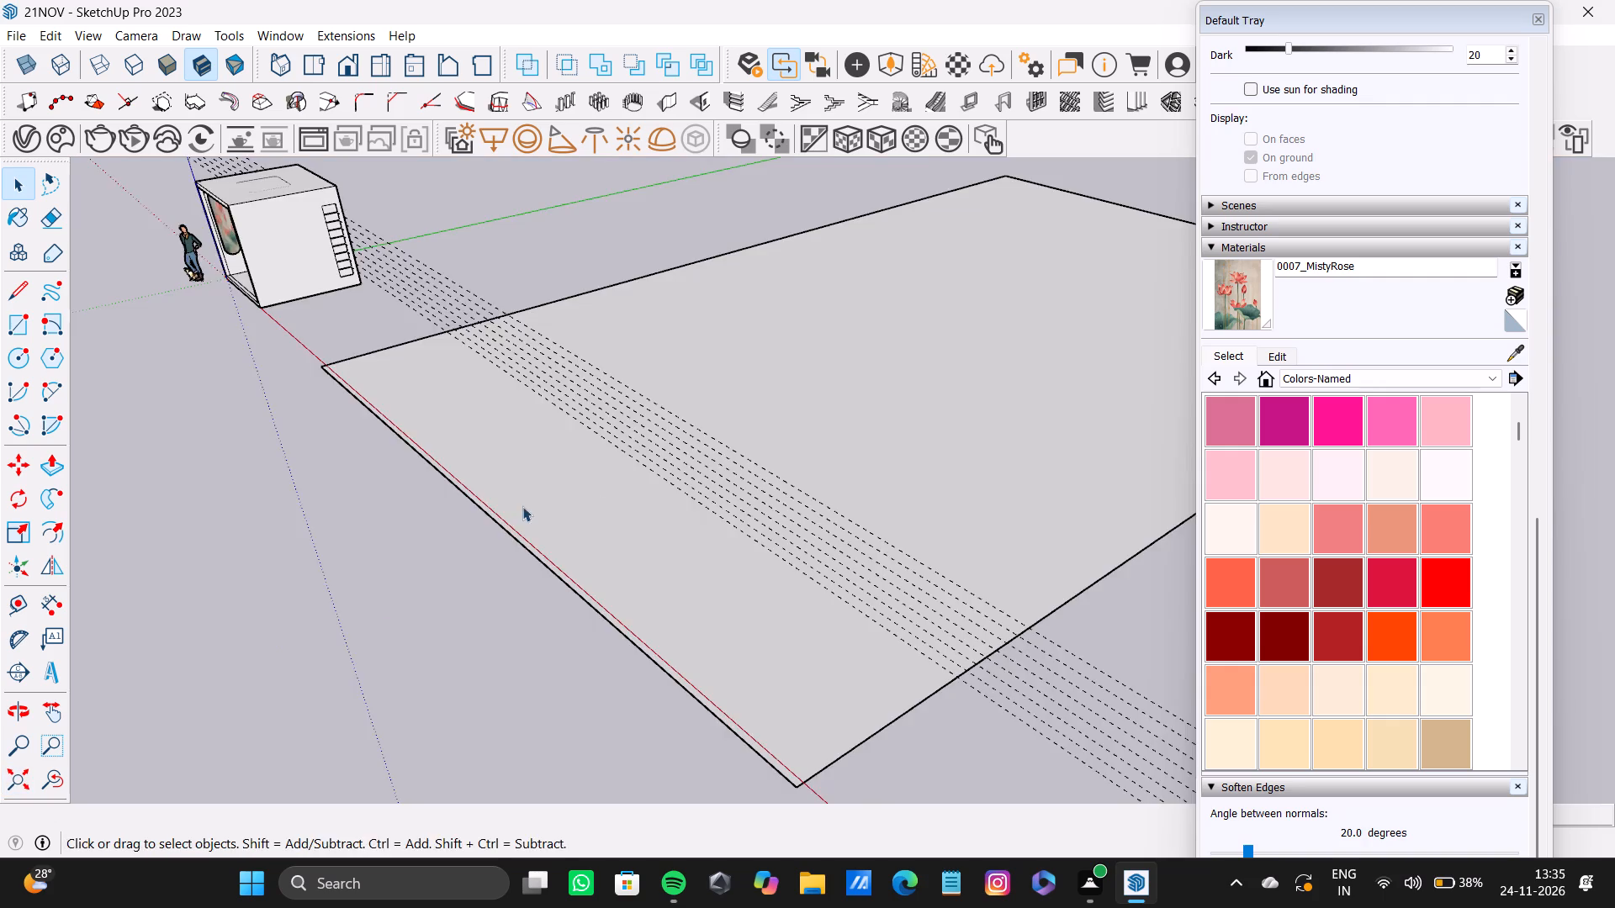
{"action": "middle_click_drag", "start_coordinate": [522, 505], "coordinate": [777, 513]}
{"action": "scroll", "coordinate": [166, 497], "scroll_direction": "up", "scroll_amount": 5}
{"action": "middle_click_drag", "start_coordinate": [22, 408], "coordinate": [651, 388], "text": "shift"}
{"action": "middle_click_drag", "start_coordinate": [310, 402], "coordinate": [941, 442], "text": "shift"}
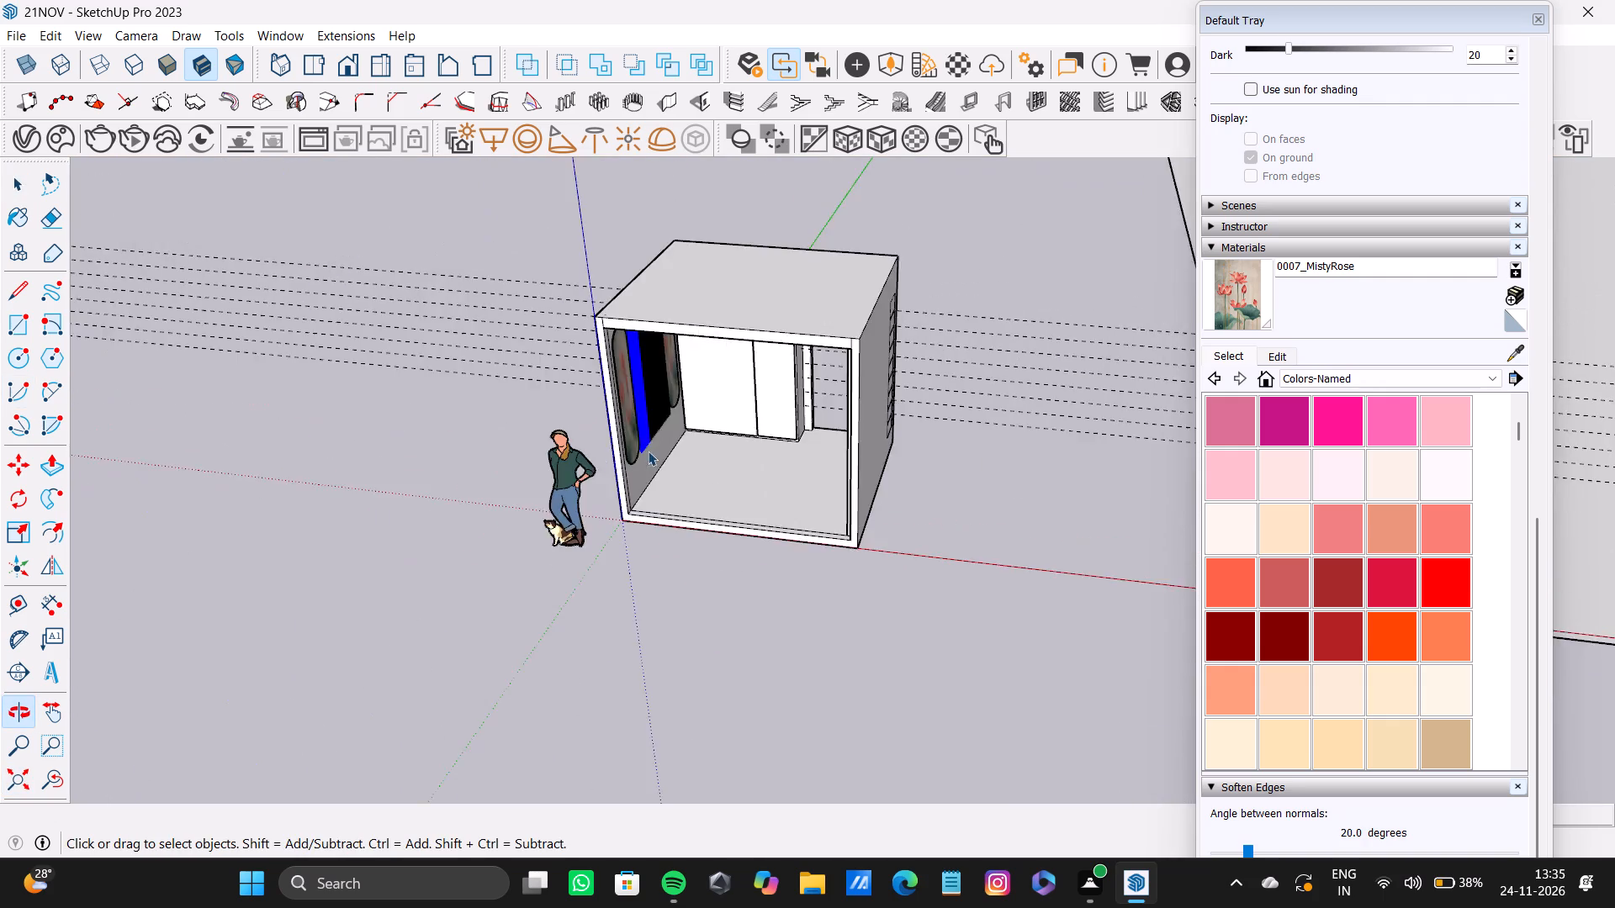
{"action": "scroll", "coordinate": [596, 452], "scroll_direction": "up", "scroll_amount": 10}
{"action": "middle_click_drag", "start_coordinate": [723, 409], "coordinate": [549, 365]}
{"action": "scroll", "coordinate": [670, 409], "scroll_direction": "up", "scroll_amount": 14}
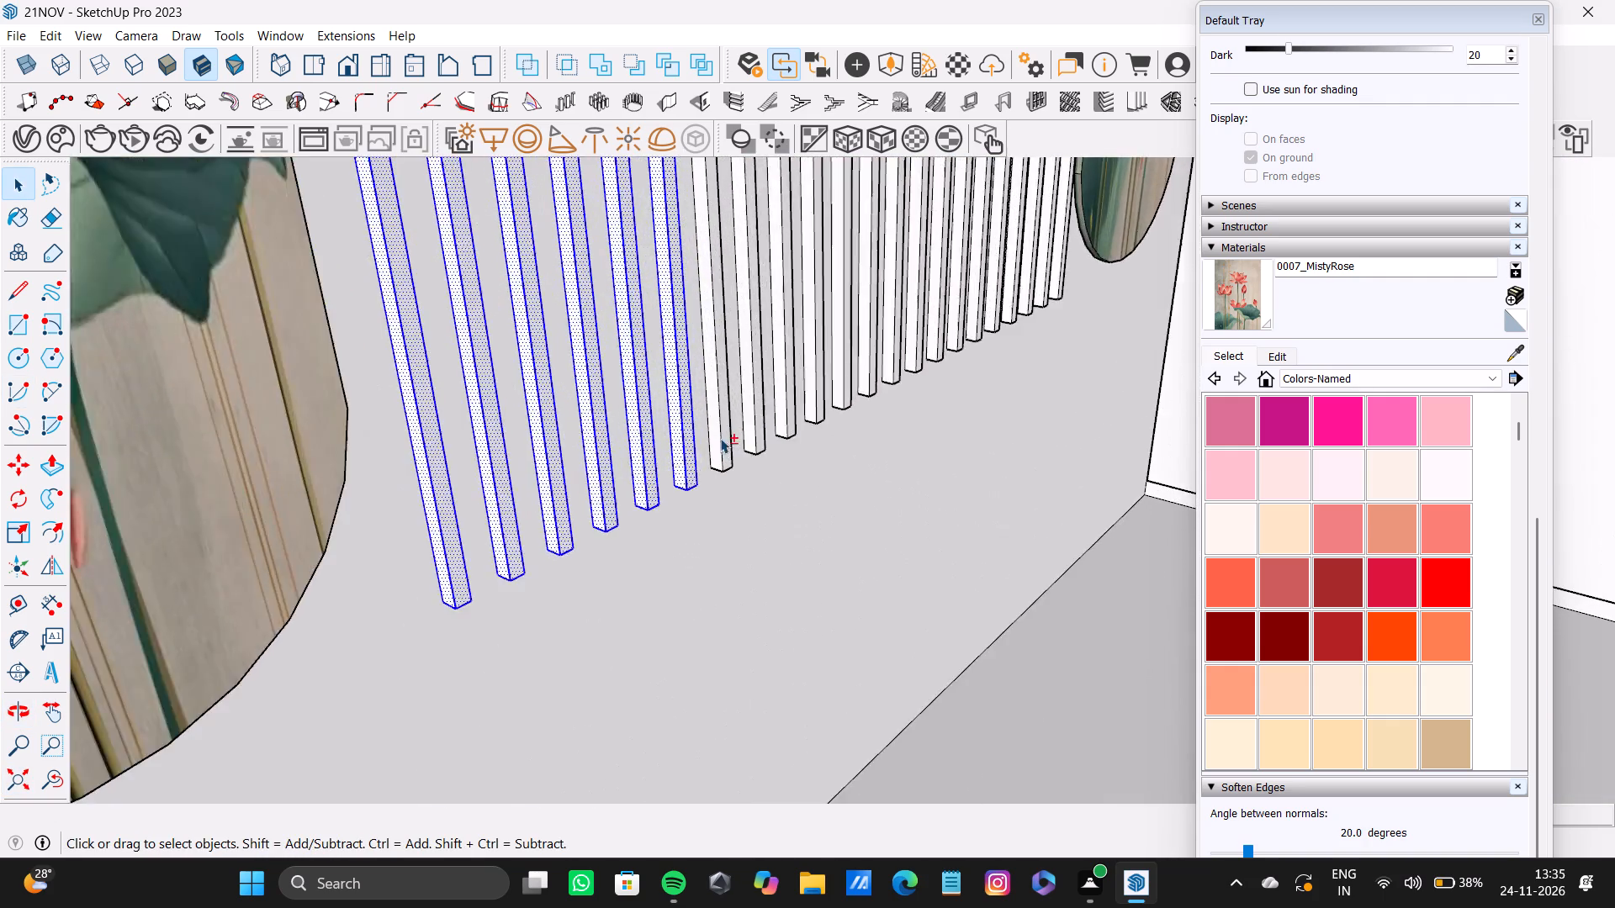
{"action": "scroll", "coordinate": [720, 438], "scroll_direction": "up", "scroll_amount": 12}
{"action": "double_click", "coordinate": [755, 457], "text": "shift"}
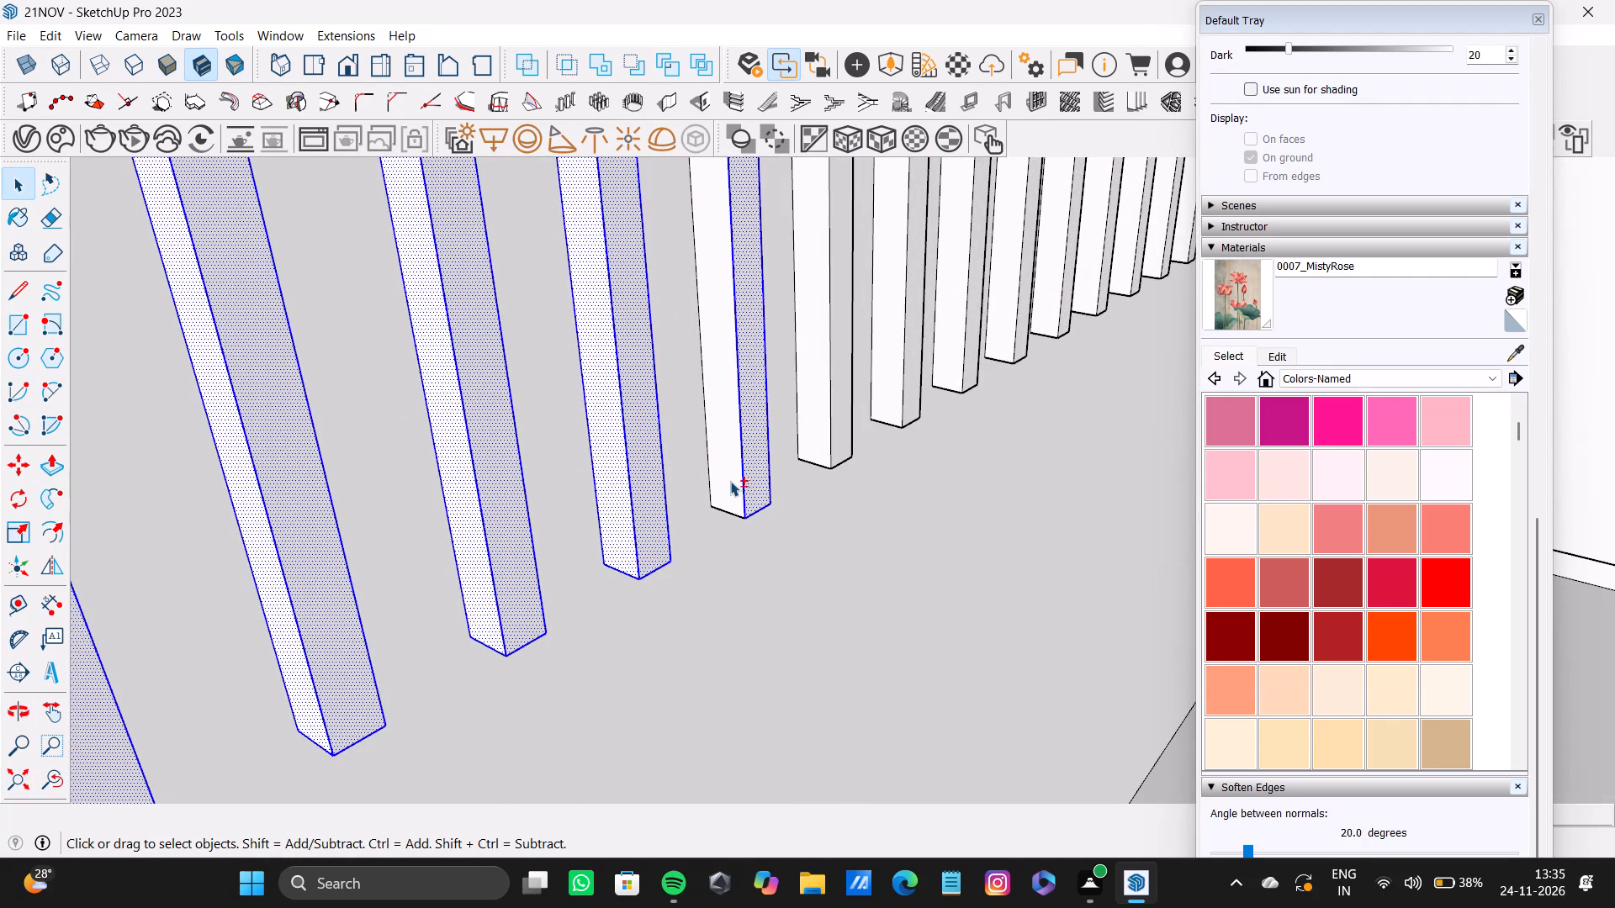
{"action": "double_click", "coordinate": [729, 483], "text": "shift"}
Add the sixth and seventh slats' side faces facing the eighth slat and the seventh's bottom face to the selection, with their edges.
{"action": "middle_click_drag", "start_coordinate": [745, 475], "coordinate": [480, 434]}
{"action": "scroll", "coordinate": [606, 404], "scroll_direction": "up", "scroll_amount": 5}
{"action": "middle_click_drag", "start_coordinate": [633, 372], "coordinate": [350, 527], "text": "shift"}
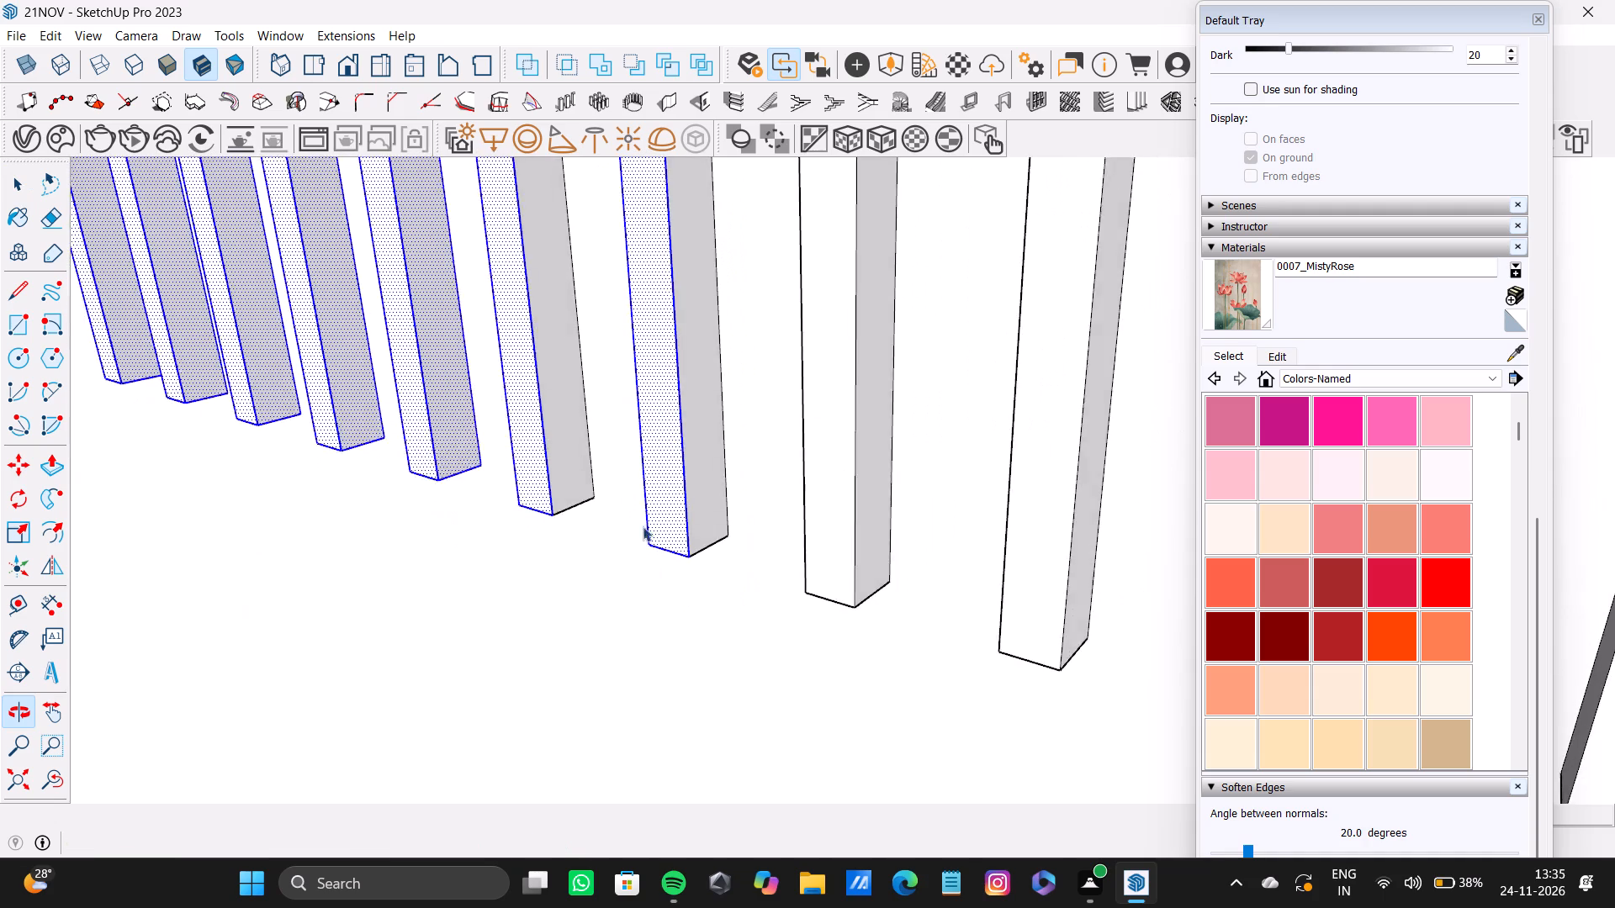
{"action": "scroll", "coordinate": [700, 531], "scroll_direction": "up", "scroll_amount": 4, "text": "shift"}
{"action": "double_click", "coordinate": [702, 509], "text": "shift"}
{"action": "double_click", "coordinate": [525, 459], "text": "shift"}
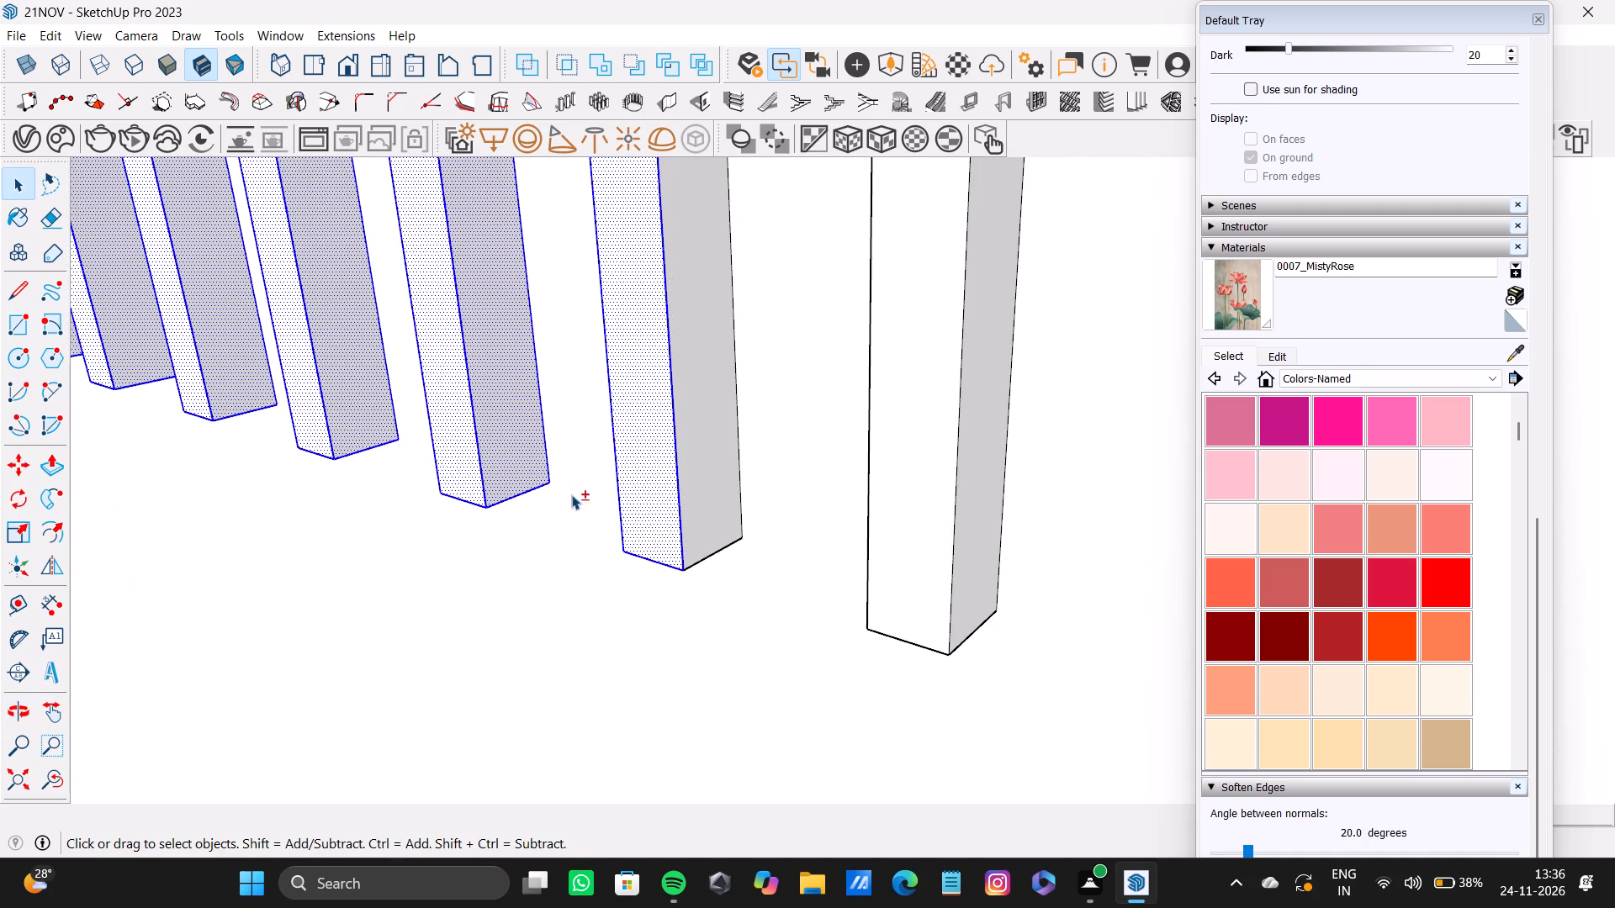
{"action": "middle_click_drag", "start_coordinate": [649, 551], "coordinate": [659, 359]}
{"action": "scroll", "coordinate": [676, 627], "scroll_direction": "up", "scroll_amount": 4, "text": "shift"}
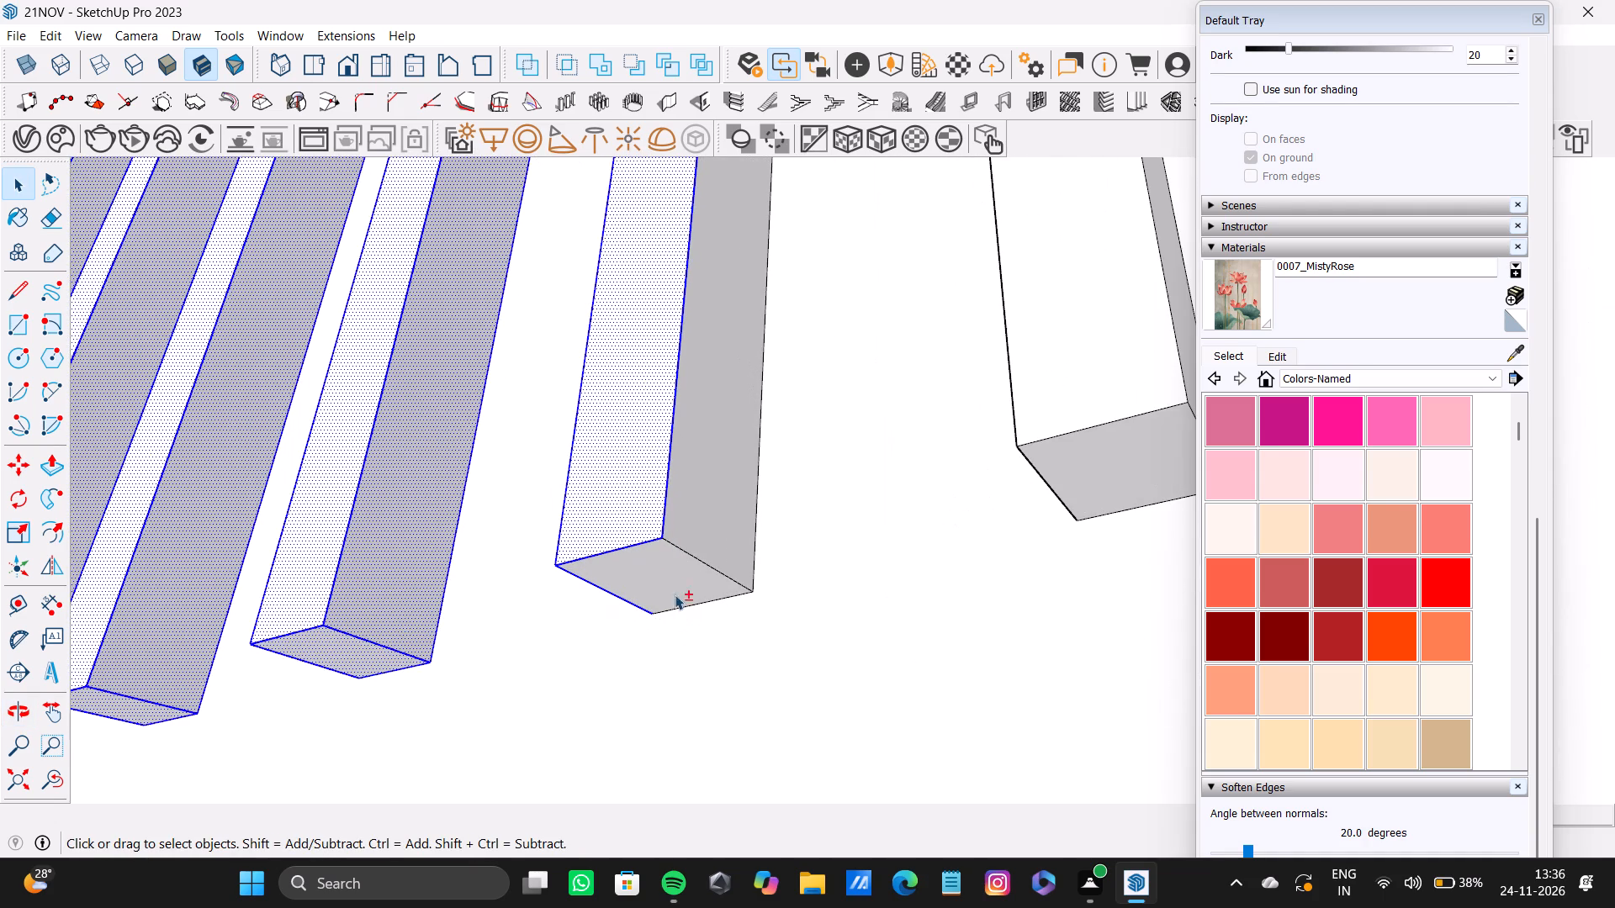
{"action": "double_click", "coordinate": [674, 576], "text": "shift"}
{"action": "double_click", "coordinate": [702, 519], "text": "shift"}
Add the eighth slat's front, bottom and both side faces to the selection, with their edges.
{"action": "middle_click_drag", "start_coordinate": [729, 442], "coordinate": [684, 727], "text": "shift"}
{"action": "double_click", "coordinate": [1024, 628], "text": "shift"}
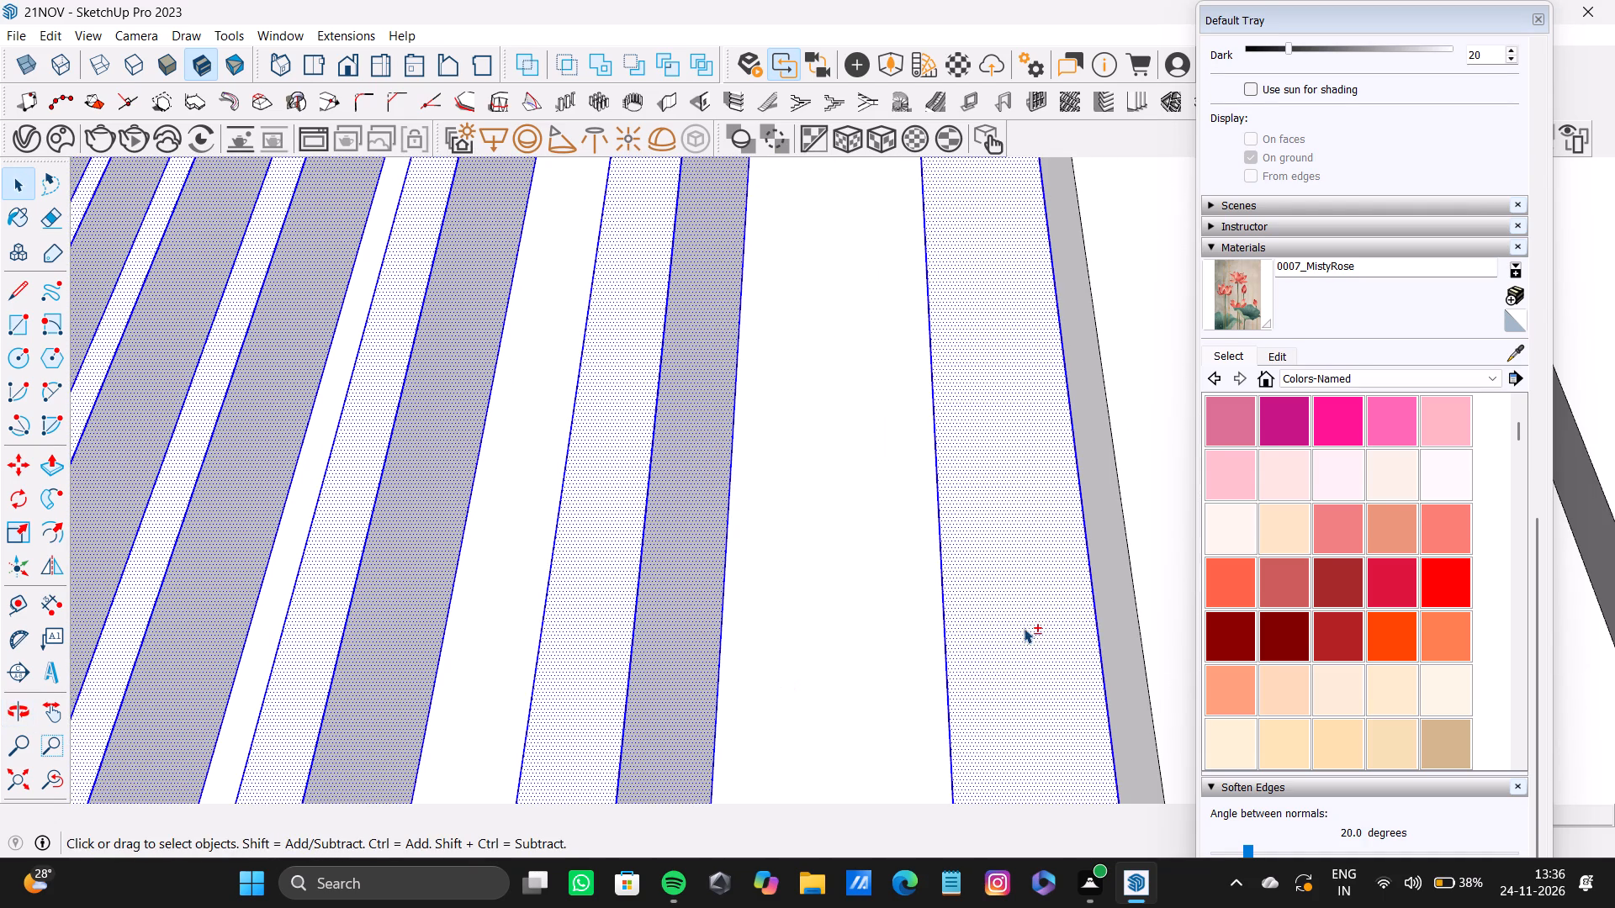
{"action": "double_click", "coordinate": [1113, 615], "text": "shift"}
{"action": "middle_click_drag", "start_coordinate": [1009, 633], "coordinate": [933, 462], "text": "shift"}
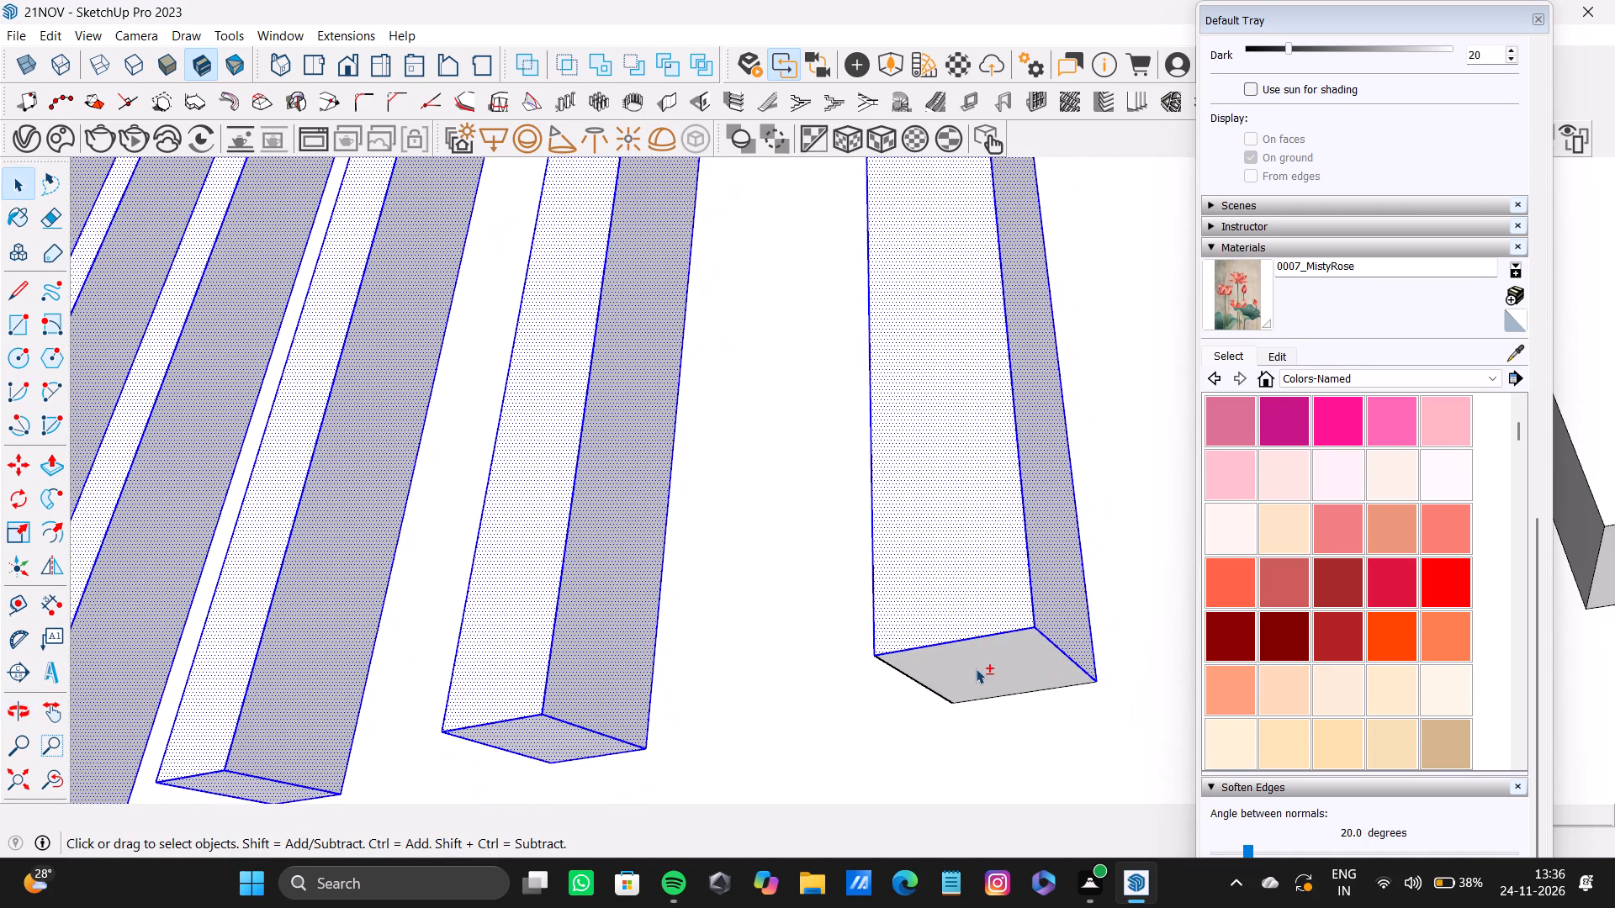
{"action": "double_click", "coordinate": [976, 668], "text": "shift"}
{"action": "middle_click_drag", "start_coordinate": [845, 588], "coordinate": [1201, 636]}
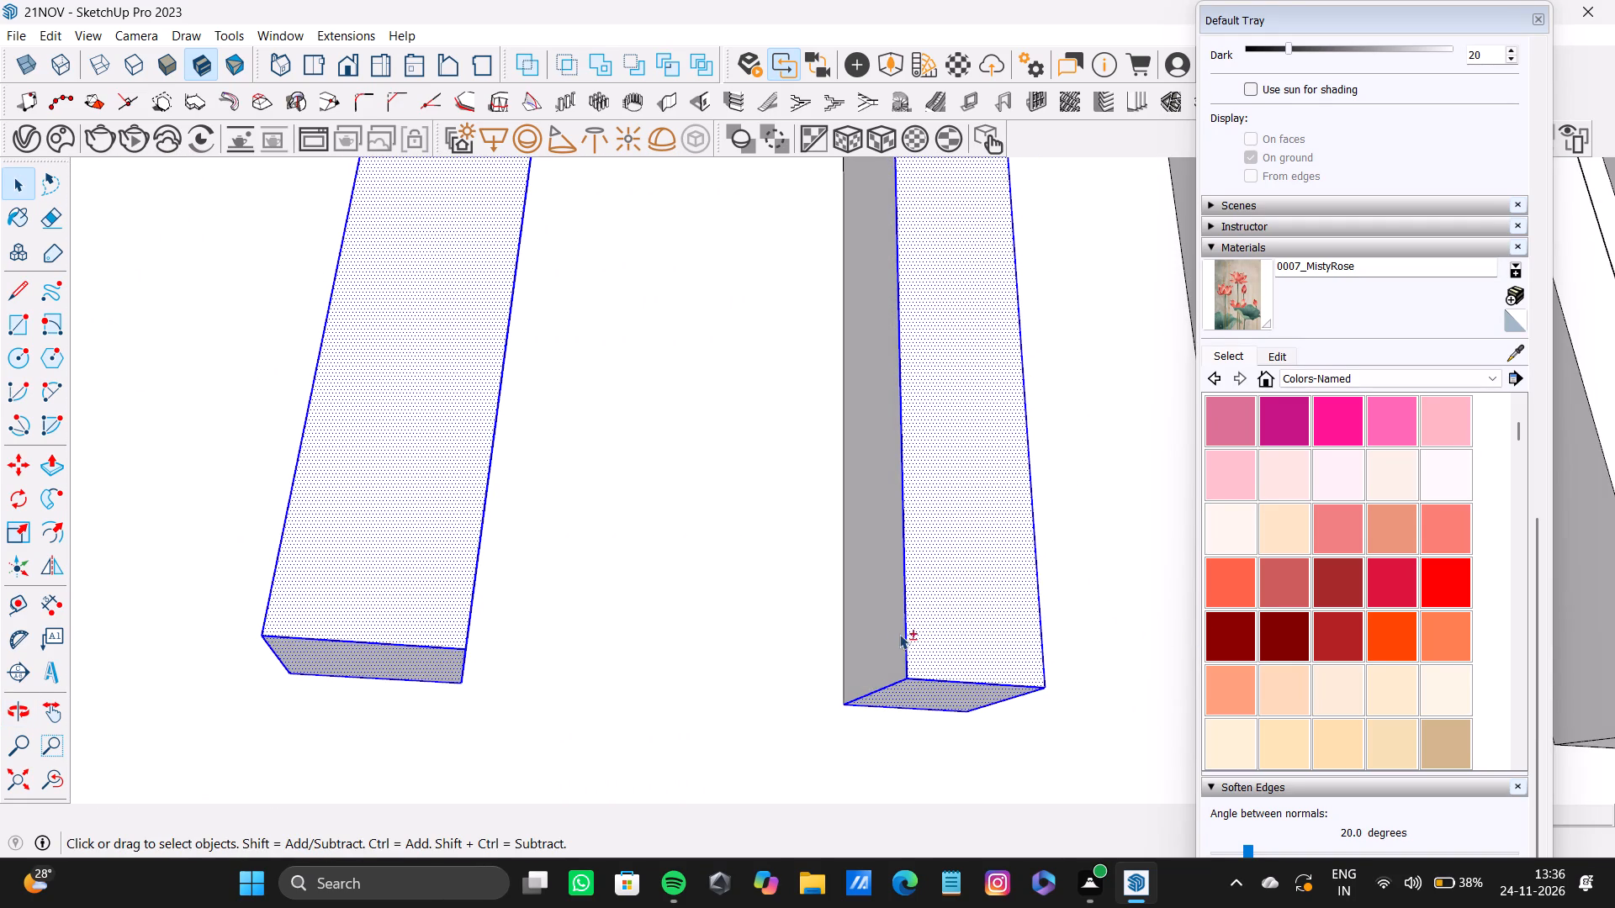
{"action": "double_click", "coordinate": [892, 631], "text": "shift"}
Add the top faces of the seventh and eighth slats to the selection, with their edges.
{"action": "scroll", "coordinate": [903, 573], "scroll_direction": "down", "scroll_amount": 9, "text": "shift"}
{"action": "middle_click_drag", "start_coordinate": [908, 536], "coordinate": [884, 866], "text": "shift"}
{"action": "scroll", "coordinate": [818, 698], "scroll_direction": "down", "scroll_amount": 4, "text": "shift"}
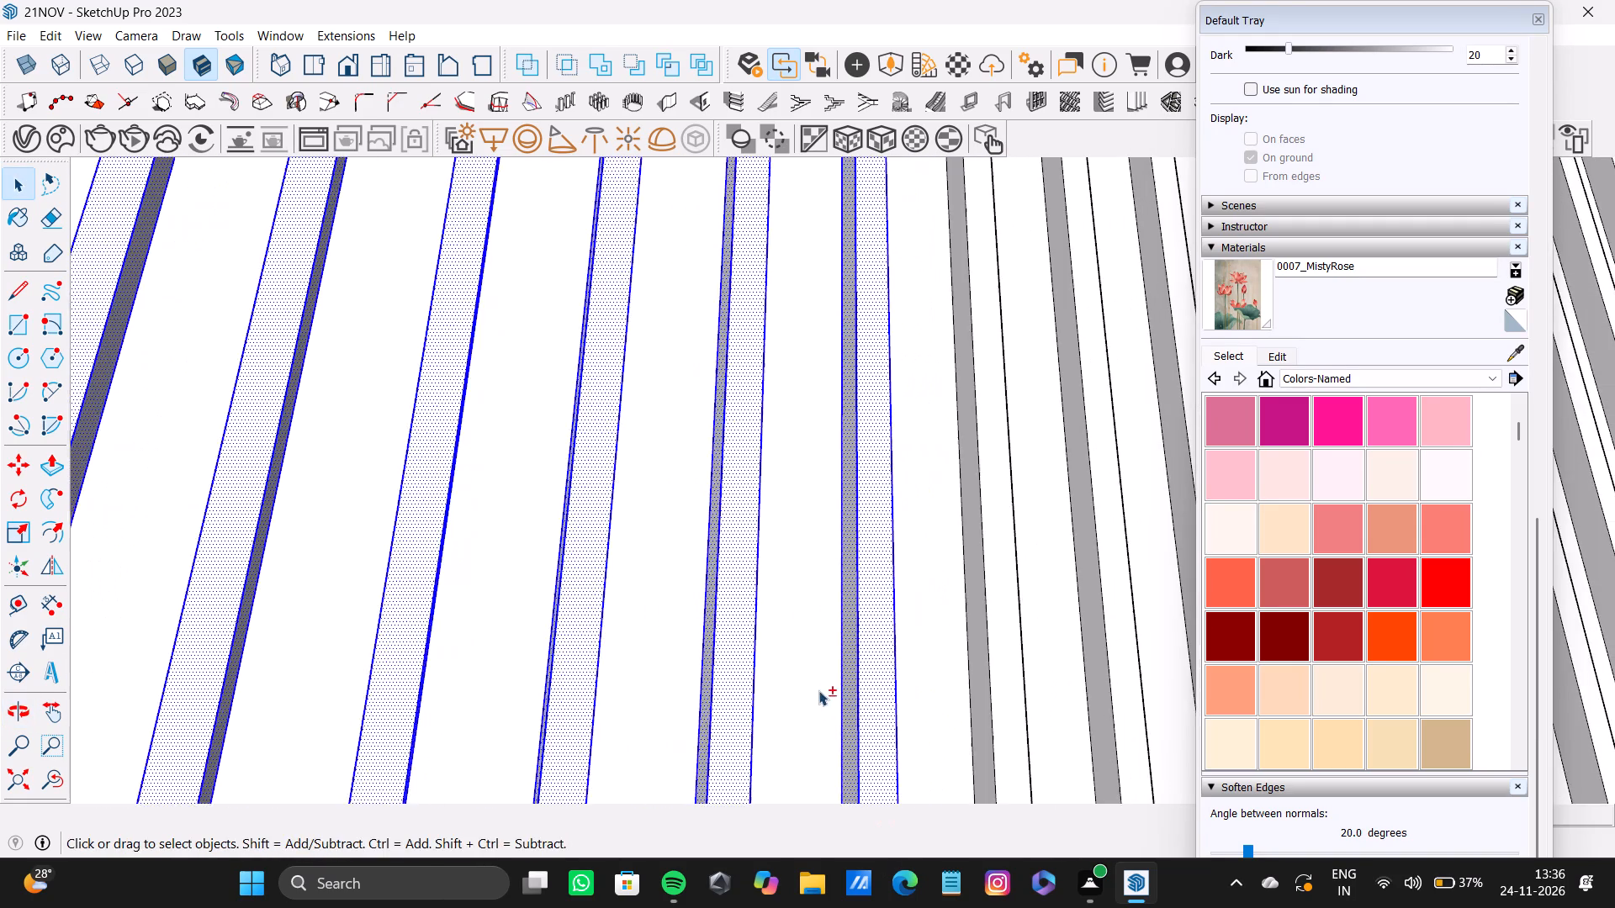
{"action": "middle_click_drag", "start_coordinate": [802, 556], "coordinate": [797, 796], "text": "shift"}
{"action": "middle_click_drag", "start_coordinate": [723, 533], "coordinate": [733, 856]}
{"action": "middle_click_drag", "start_coordinate": [747, 567], "coordinate": [739, 746]}
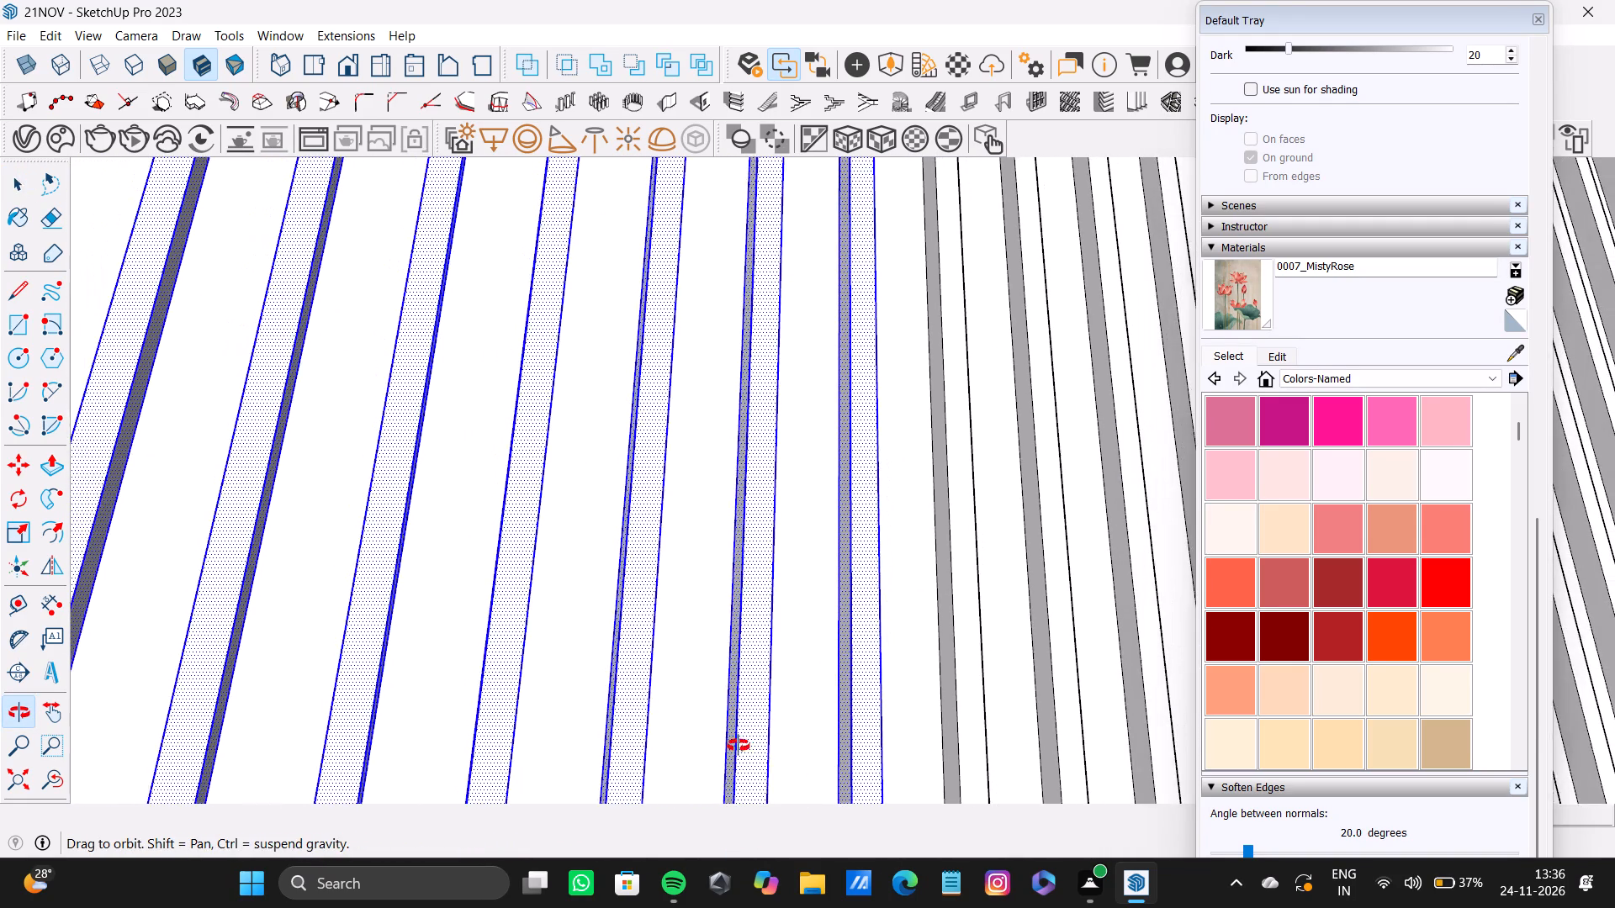
{"action": "middle_click_drag", "start_coordinate": [739, 746], "coordinate": [739, 747]}
{"action": "middle_click_drag", "start_coordinate": [726, 489], "coordinate": [684, 611]}
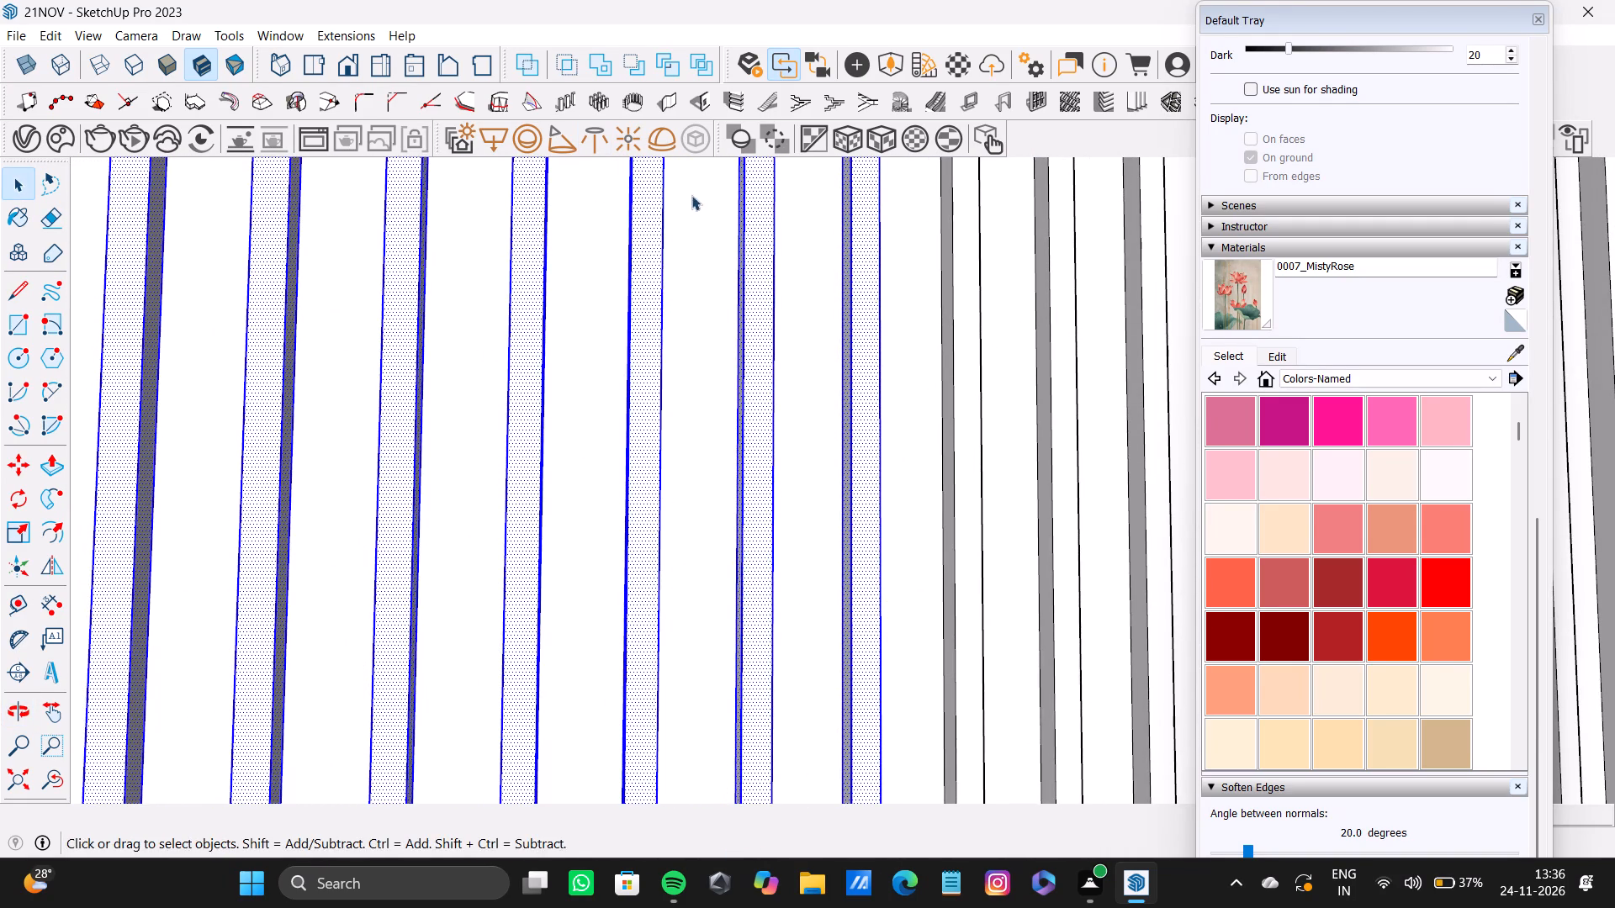
{"action": "middle_click_drag", "start_coordinate": [741, 244], "coordinate": [788, 513], "text": "shift"}
{"action": "scroll", "coordinate": [783, 413], "scroll_direction": "down", "scroll_amount": 10}
{"action": "middle_click_drag", "start_coordinate": [770, 389], "coordinate": [779, 489]}
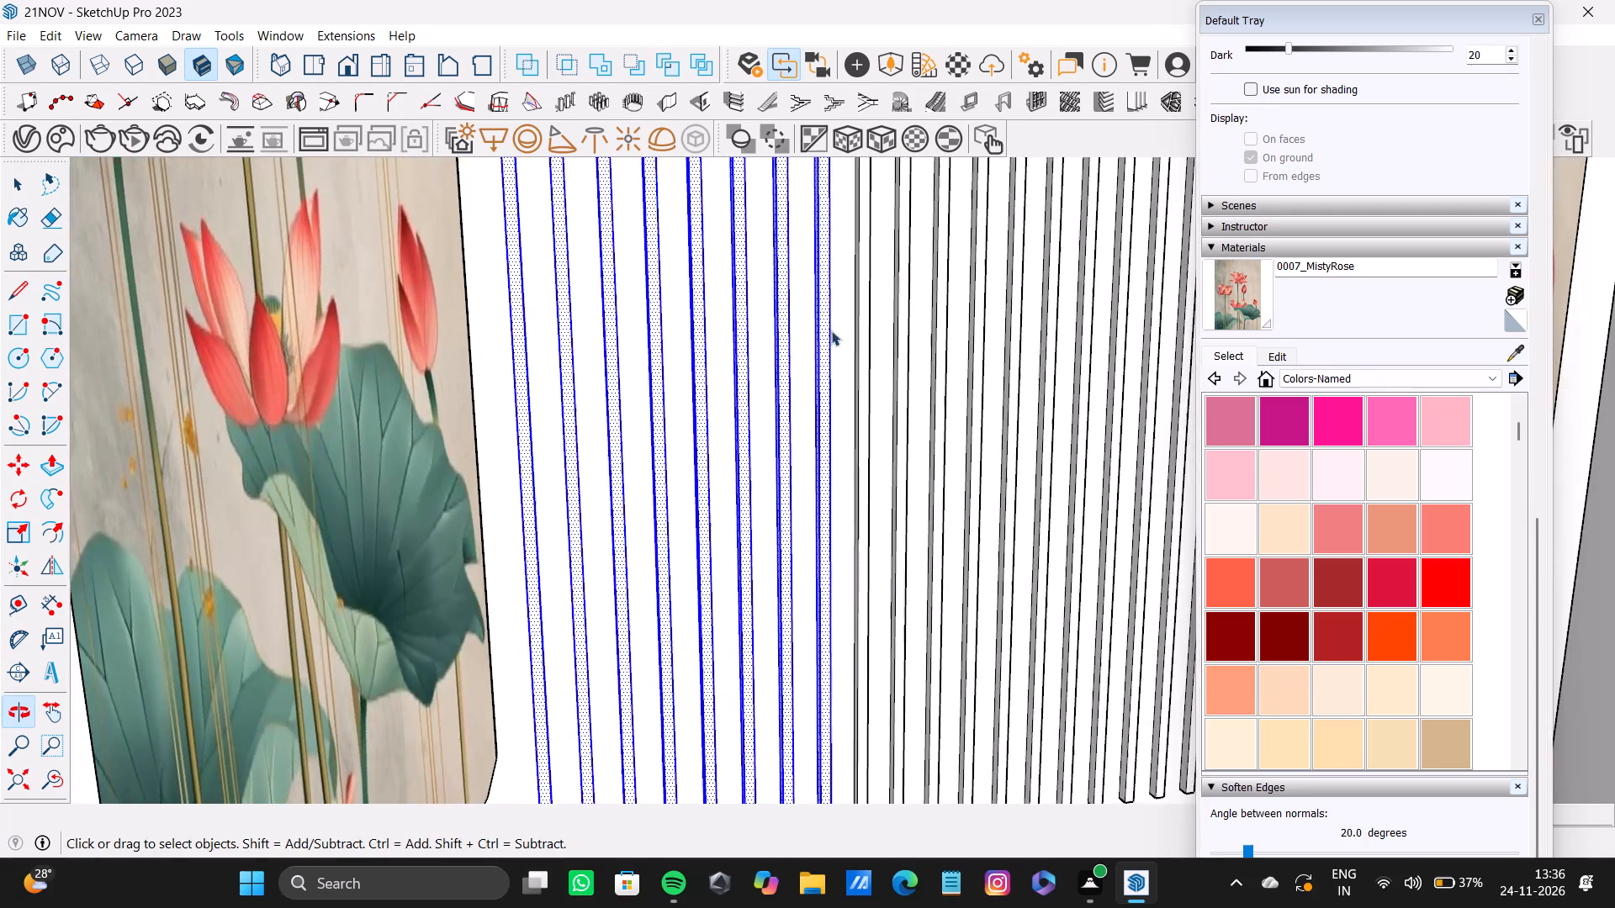
{"action": "scroll", "coordinate": [832, 329], "scroll_direction": "down", "scroll_amount": 4}
{"action": "middle_click_drag", "start_coordinate": [832, 281], "coordinate": [811, 492], "text": "shift"}
{"action": "scroll", "coordinate": [835, 297], "scroll_direction": "down", "scroll_amount": 4}
{"action": "middle_click_drag", "start_coordinate": [835, 297], "coordinate": [767, 518], "text": "shift"}
{"action": "scroll", "coordinate": [767, 518], "scroll_direction": "down", "scroll_amount": 4, "text": "shift"}
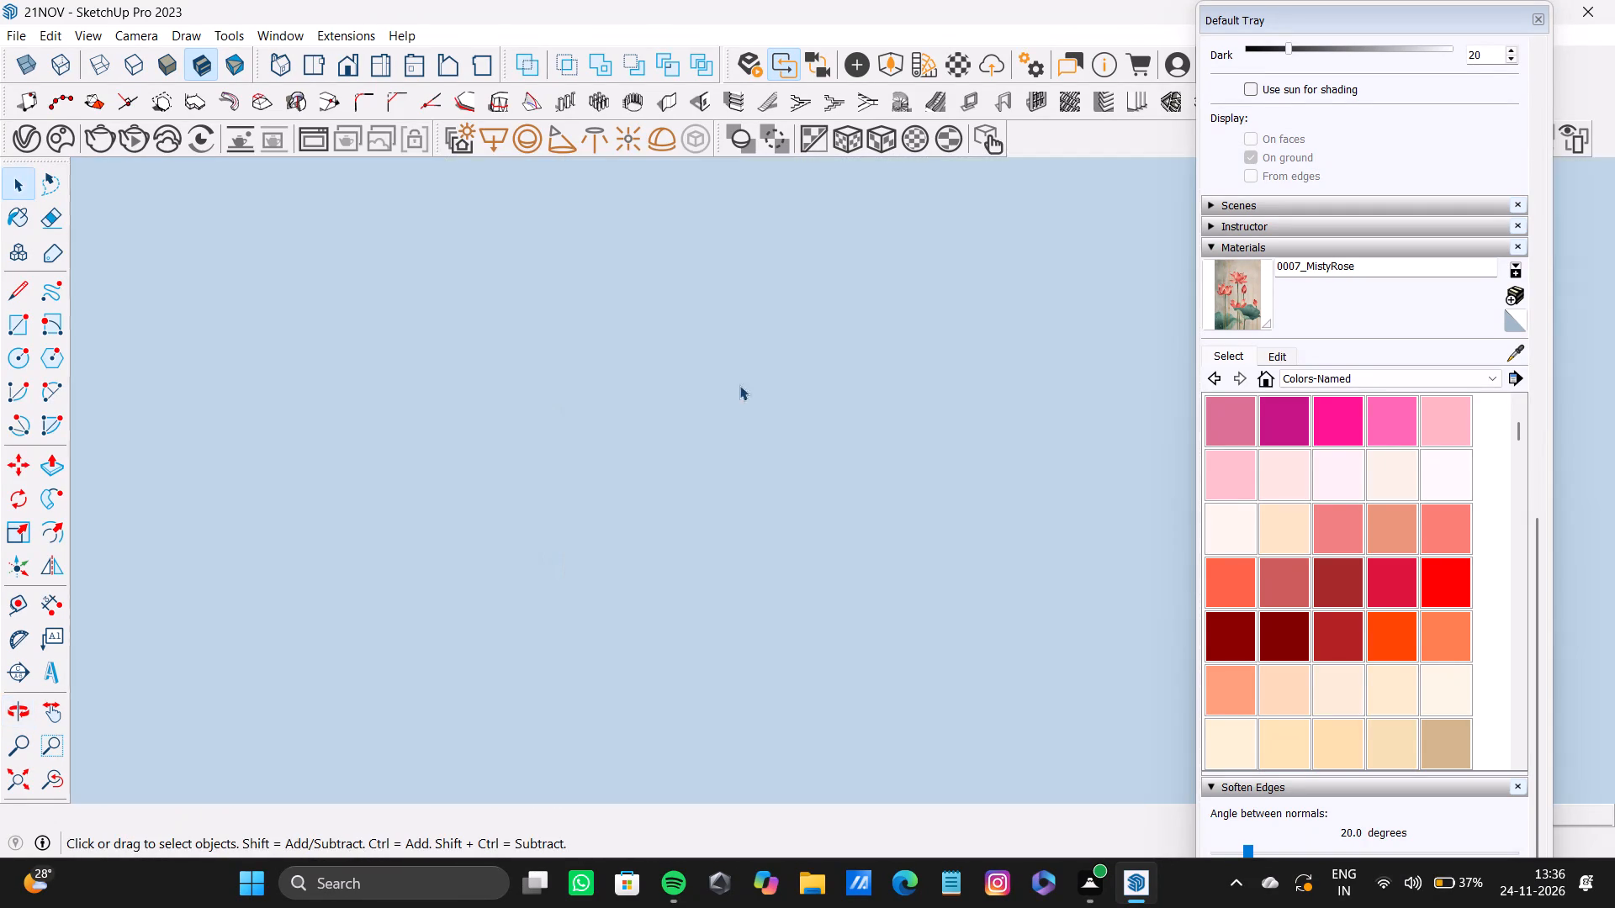
{"action": "scroll", "coordinate": [739, 385], "scroll_direction": "down", "scroll_amount": 1, "text": "shift"}
{"action": "scroll", "coordinate": [744, 312], "scroll_direction": "up", "scroll_amount": 1}
{"action": "middle_click", "coordinate": [744, 311]}
{"action": "left_click", "coordinate": [17, 786]}
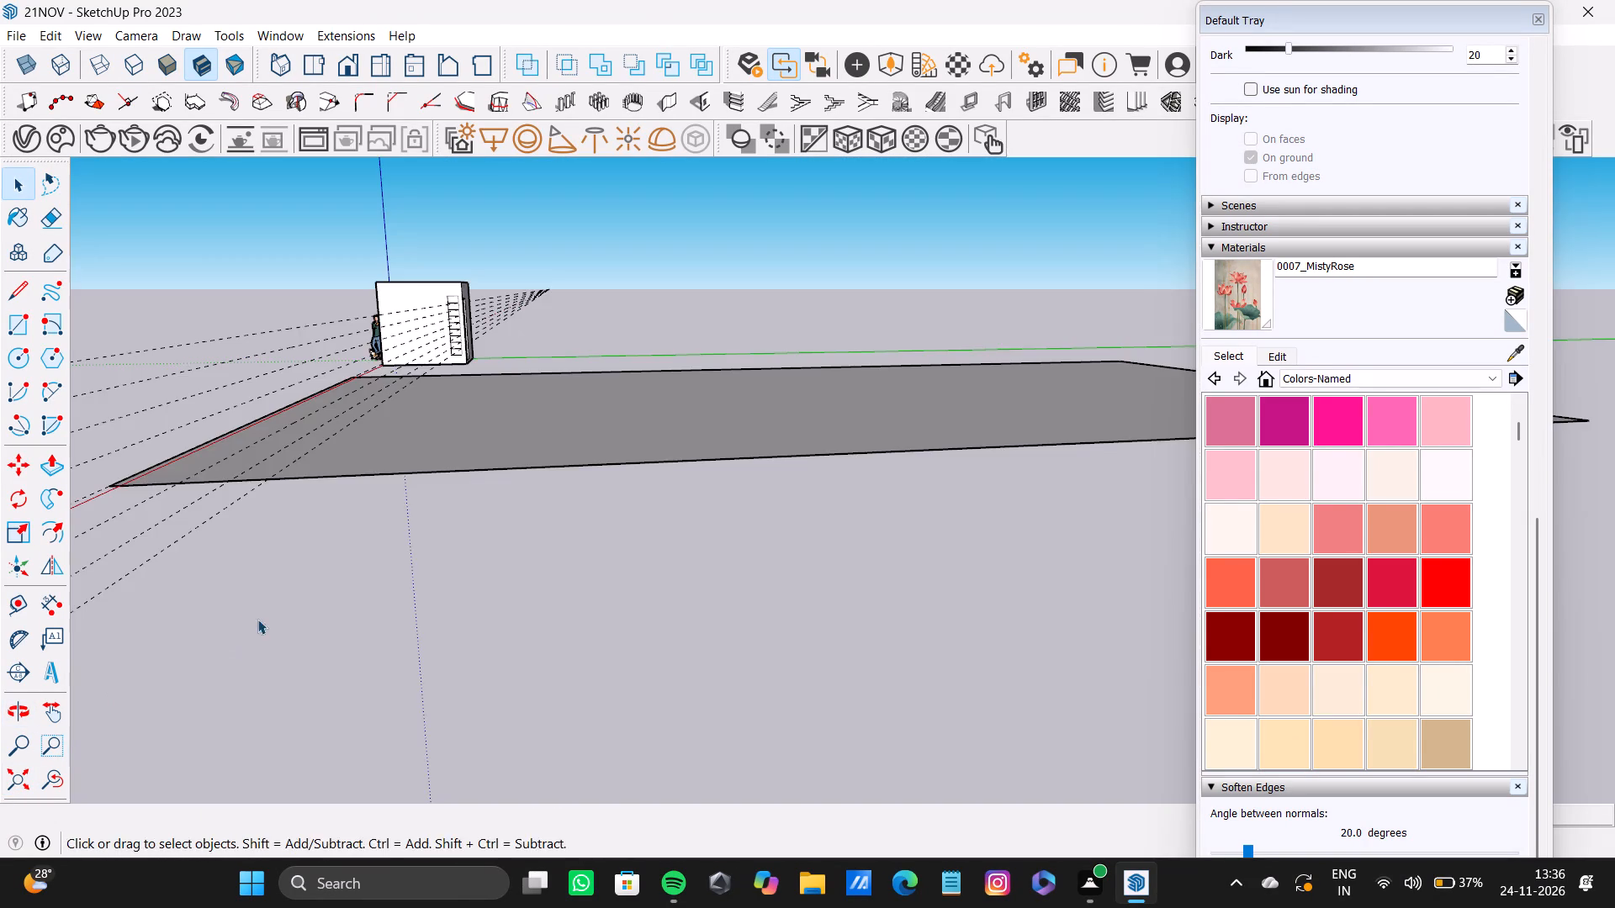
{"action": "middle_click_drag", "start_coordinate": [257, 619], "coordinate": [622, 662]}
{"action": "scroll", "coordinate": [275, 413], "scroll_direction": "up", "scroll_amount": 8}
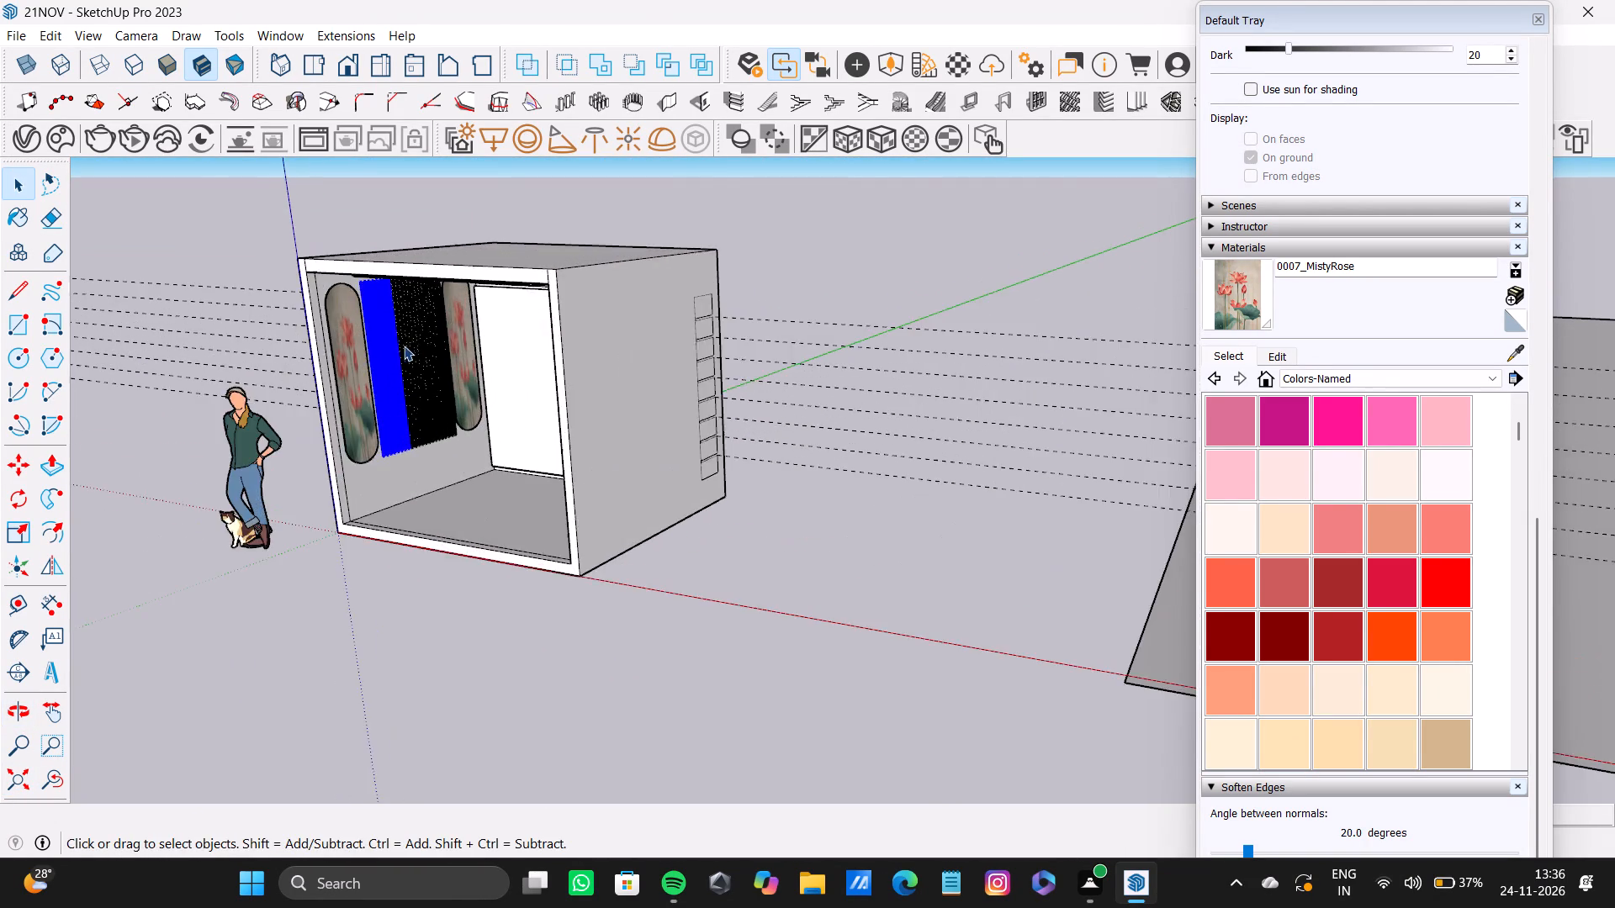
{"action": "scroll", "coordinate": [404, 346], "scroll_direction": "up", "scroll_amount": 5}
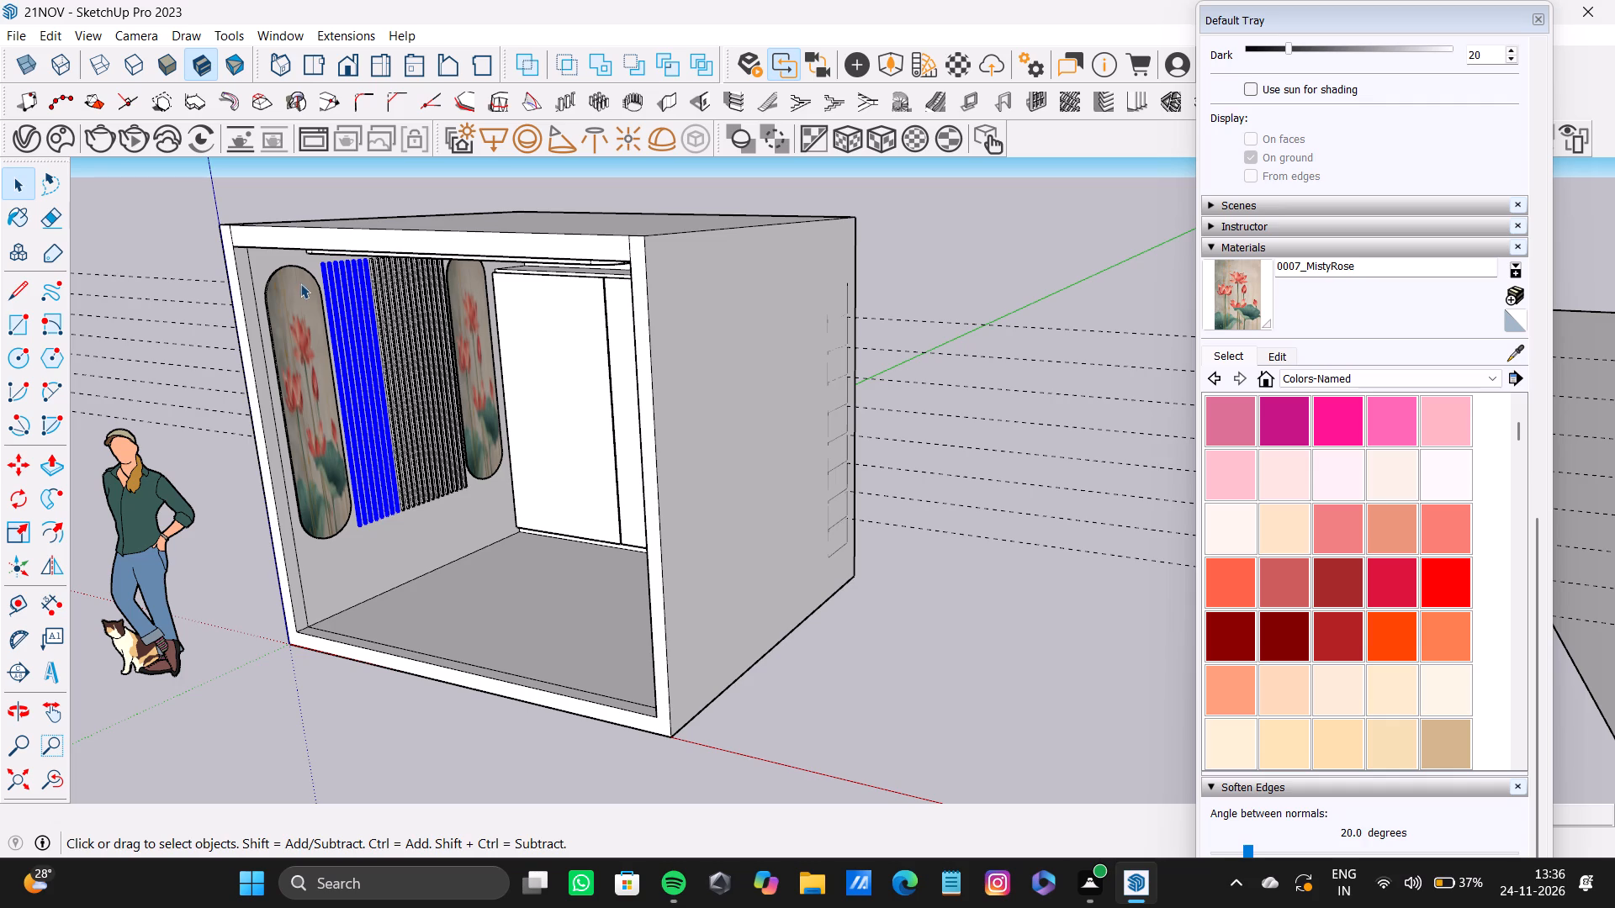
{"action": "scroll", "coordinate": [384, 304], "scroll_direction": "up", "scroll_amount": 20}
{"action": "scroll", "coordinate": [384, 304], "scroll_direction": "up", "scroll_amount": 1}
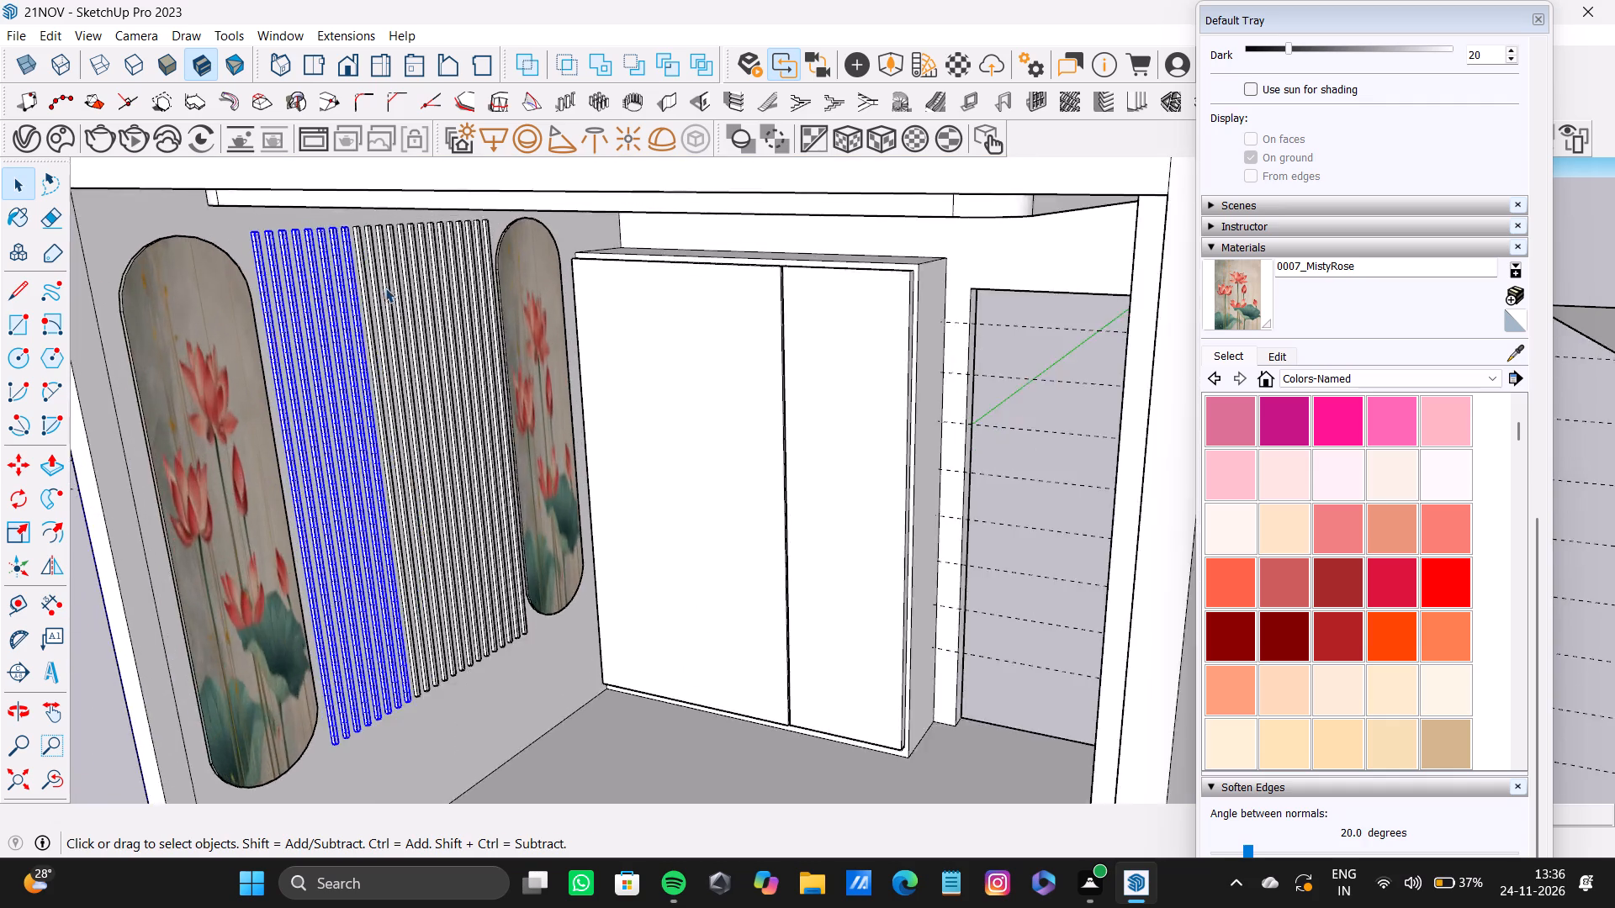
{"action": "scroll", "coordinate": [385, 288], "scroll_direction": "up", "scroll_amount": 20}
{"action": "scroll", "coordinate": [385, 288], "scroll_direction": "up", "scroll_amount": 1}
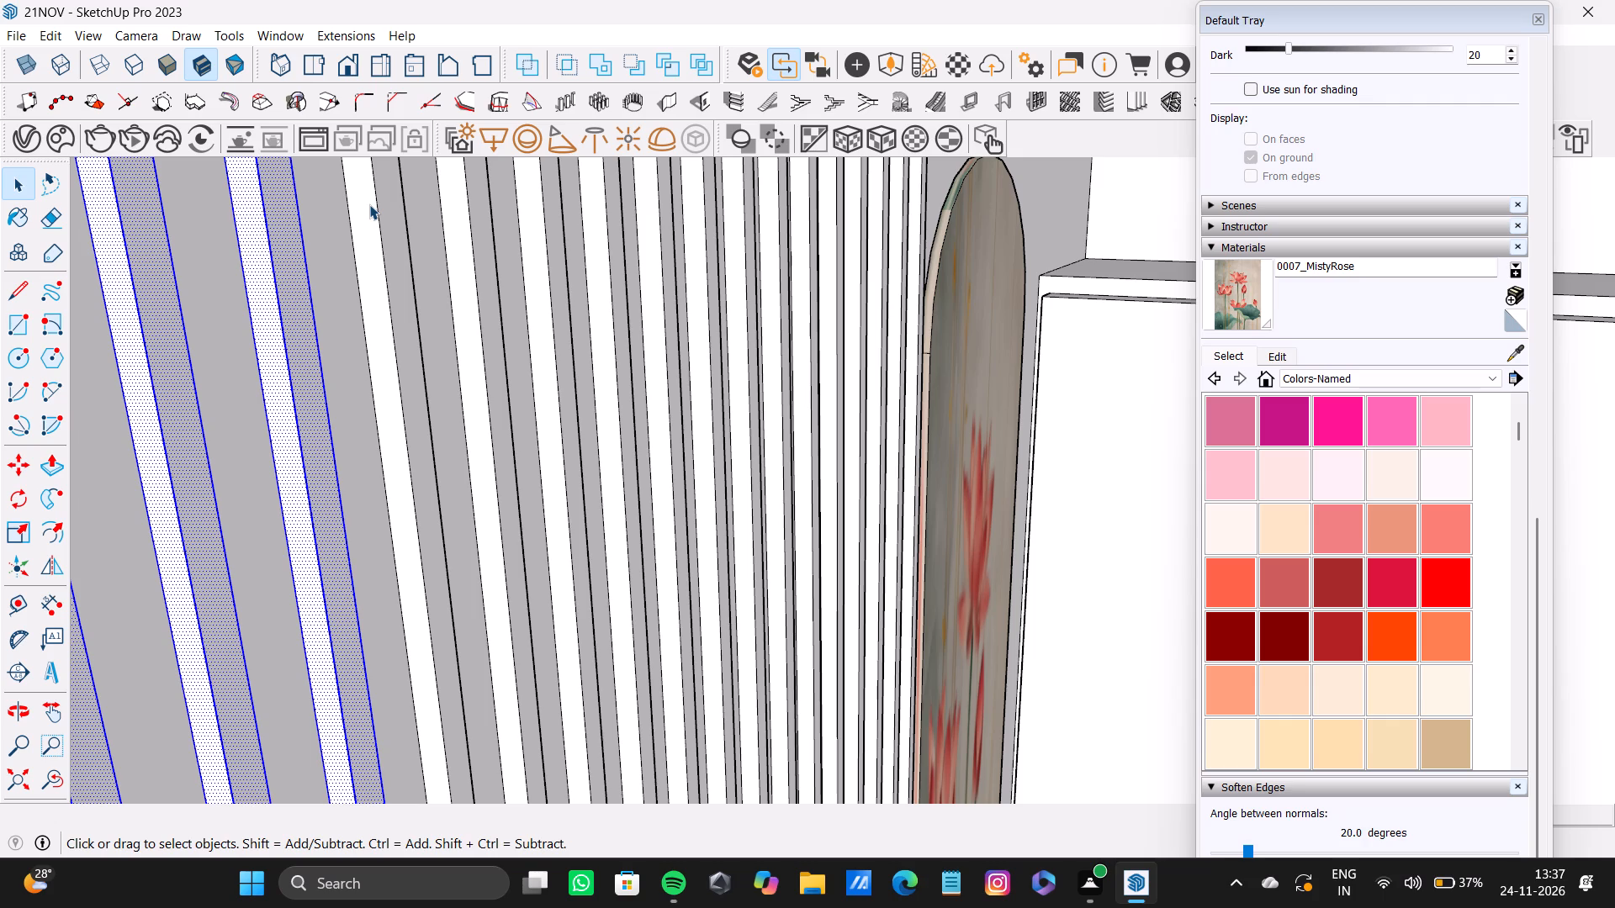
{"action": "scroll", "coordinate": [407, 699], "scroll_direction": "down", "scroll_amount": 7}
{"action": "scroll", "coordinate": [394, 618], "scroll_direction": "down", "scroll_amount": 12}
{"action": "middle_click_drag", "start_coordinate": [388, 224], "coordinate": [704, 202], "text": "shift"}
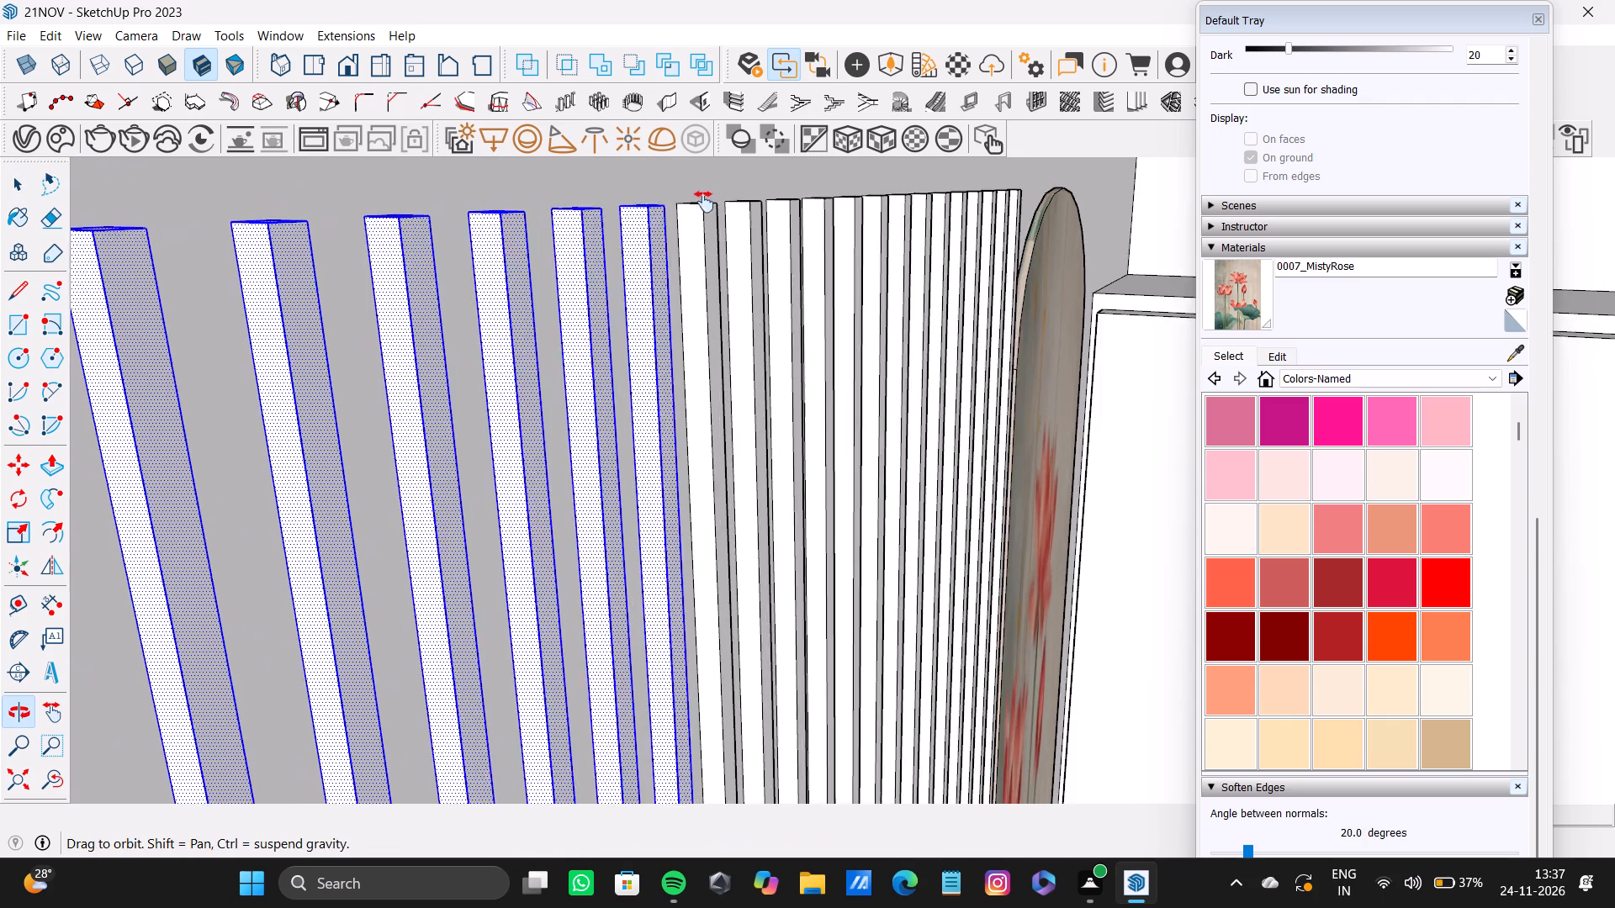
{"action": "middle_click_drag", "start_coordinate": [704, 202], "coordinate": [516, 233], "text": "shift"}
{"action": "scroll", "coordinate": [485, 253], "scroll_direction": "up", "scroll_amount": 4}
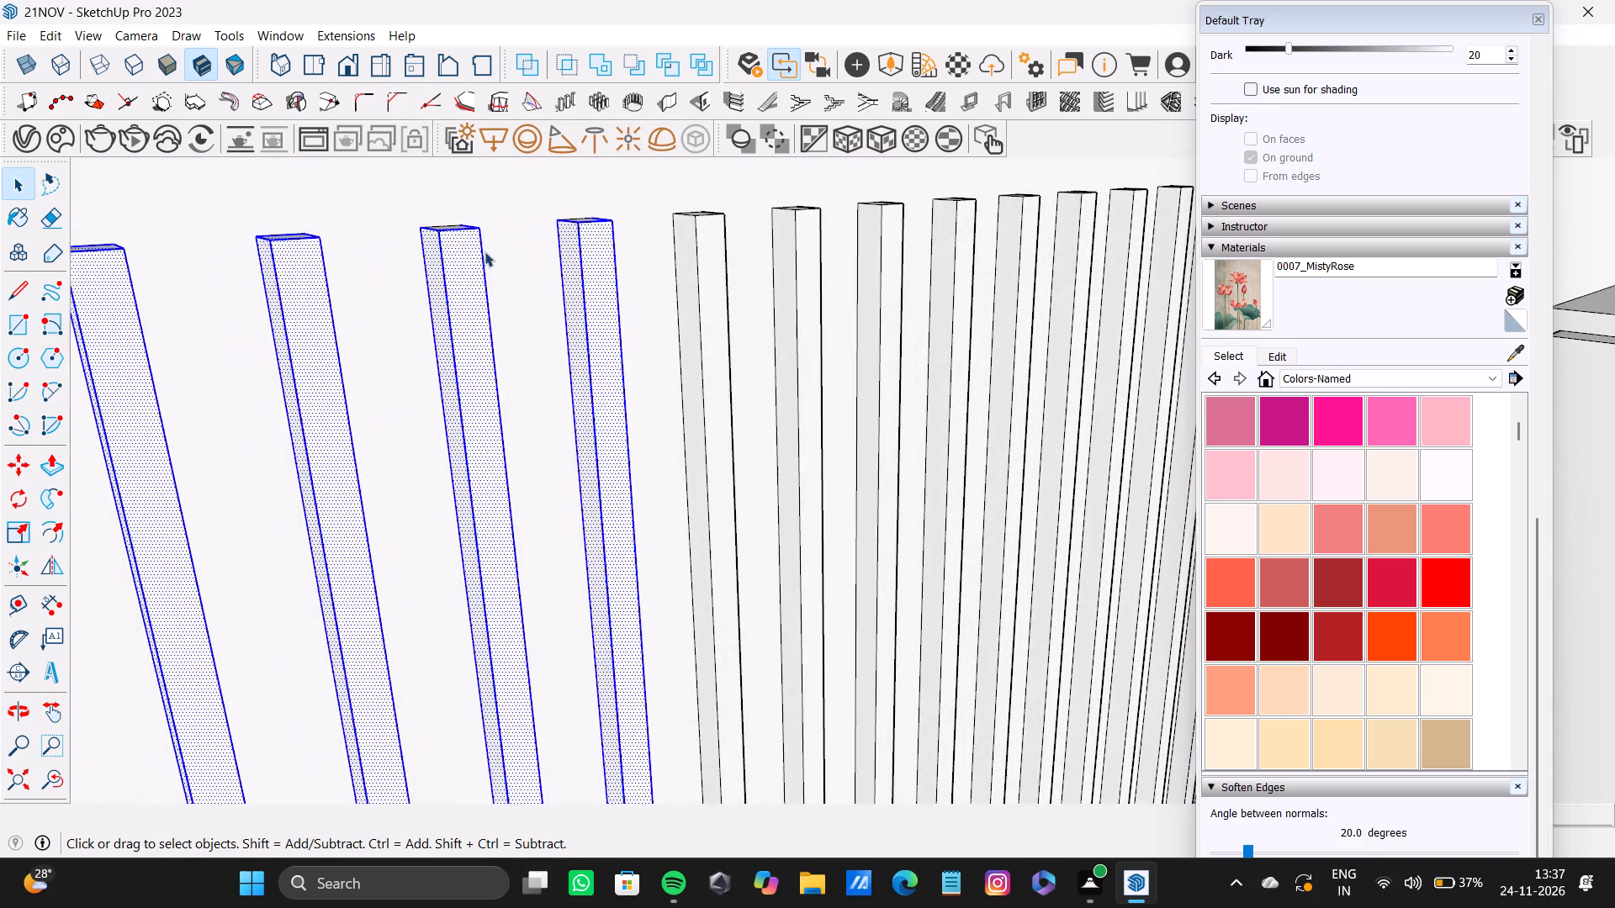
{"action": "scroll", "coordinate": [484, 251], "scroll_direction": "up", "scroll_amount": 10}
{"action": "middle_click_drag", "start_coordinate": [436, 224], "coordinate": [437, 277], "text": "shift"}
{"action": "scroll", "coordinate": [458, 268], "scroll_direction": "up", "scroll_amount": 7, "text": "shift"}
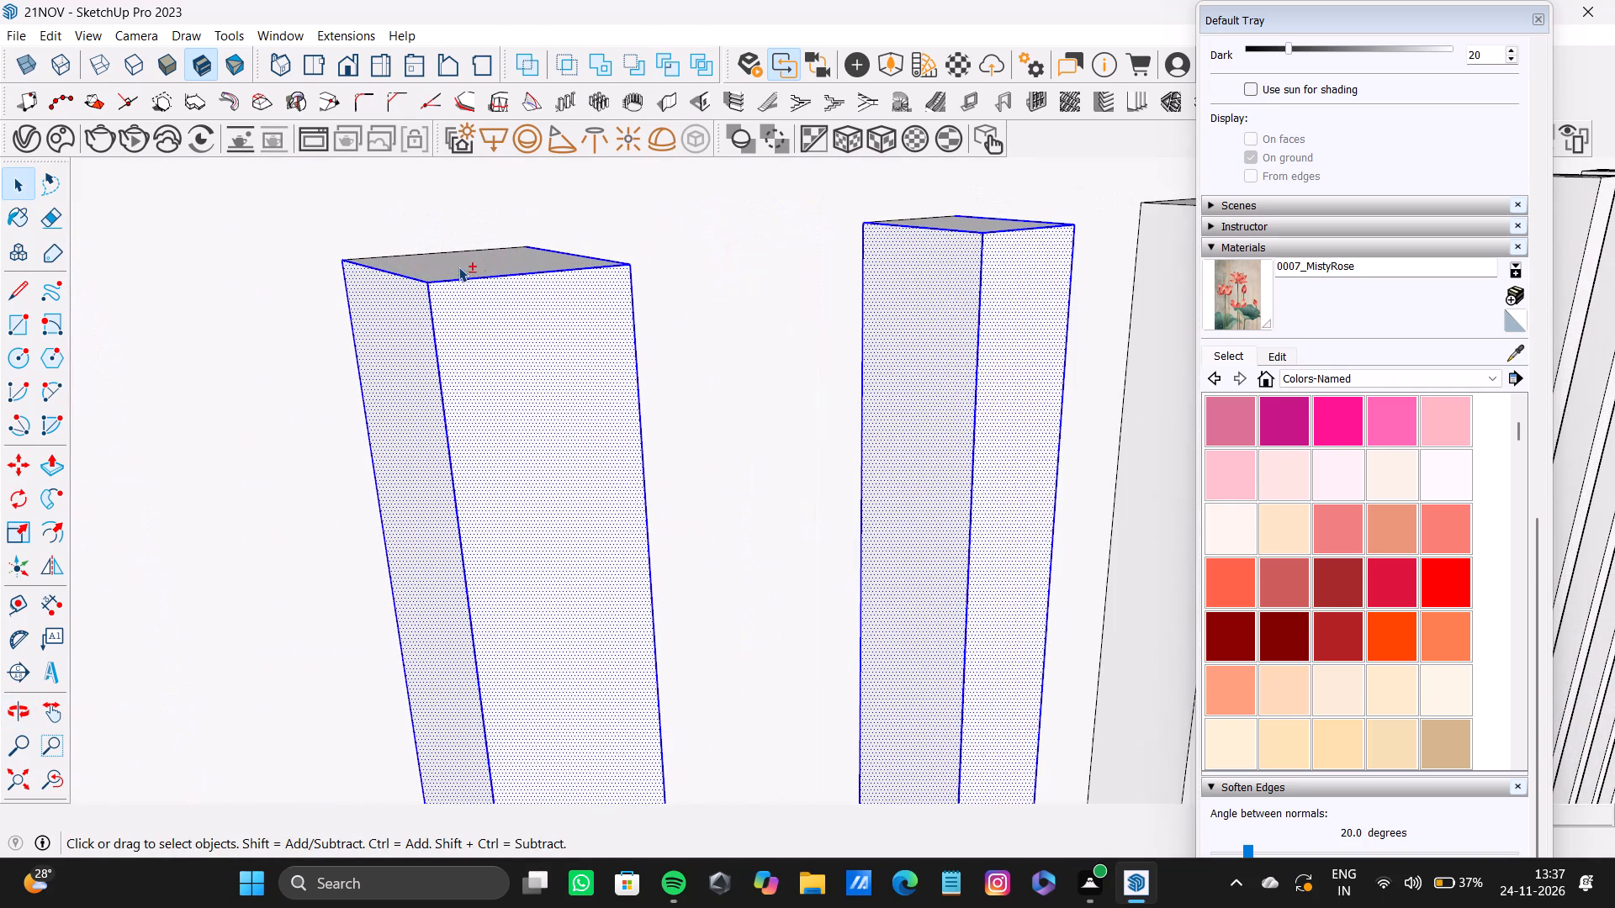
{"action": "double_click", "coordinate": [511, 258], "text": "shift"}
{"action": "double_click", "coordinate": [994, 221], "text": "shift"}
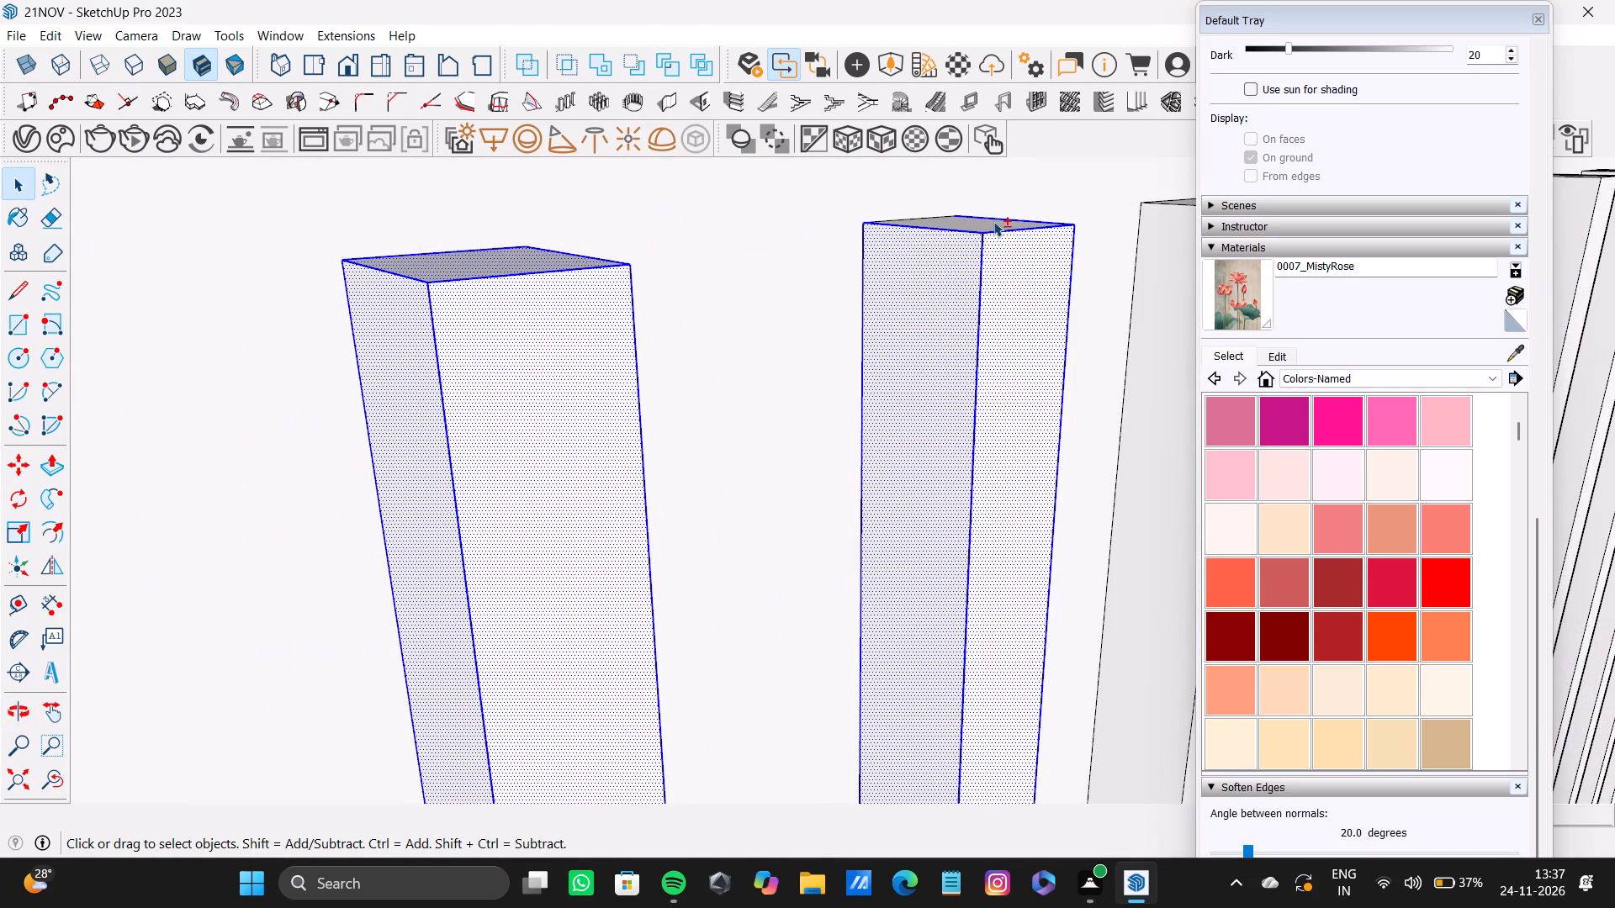
{"action": "double_click", "coordinate": [975, 223], "text": "shift"}
{"action": "double_click", "coordinate": [972, 228], "text": "shift"}
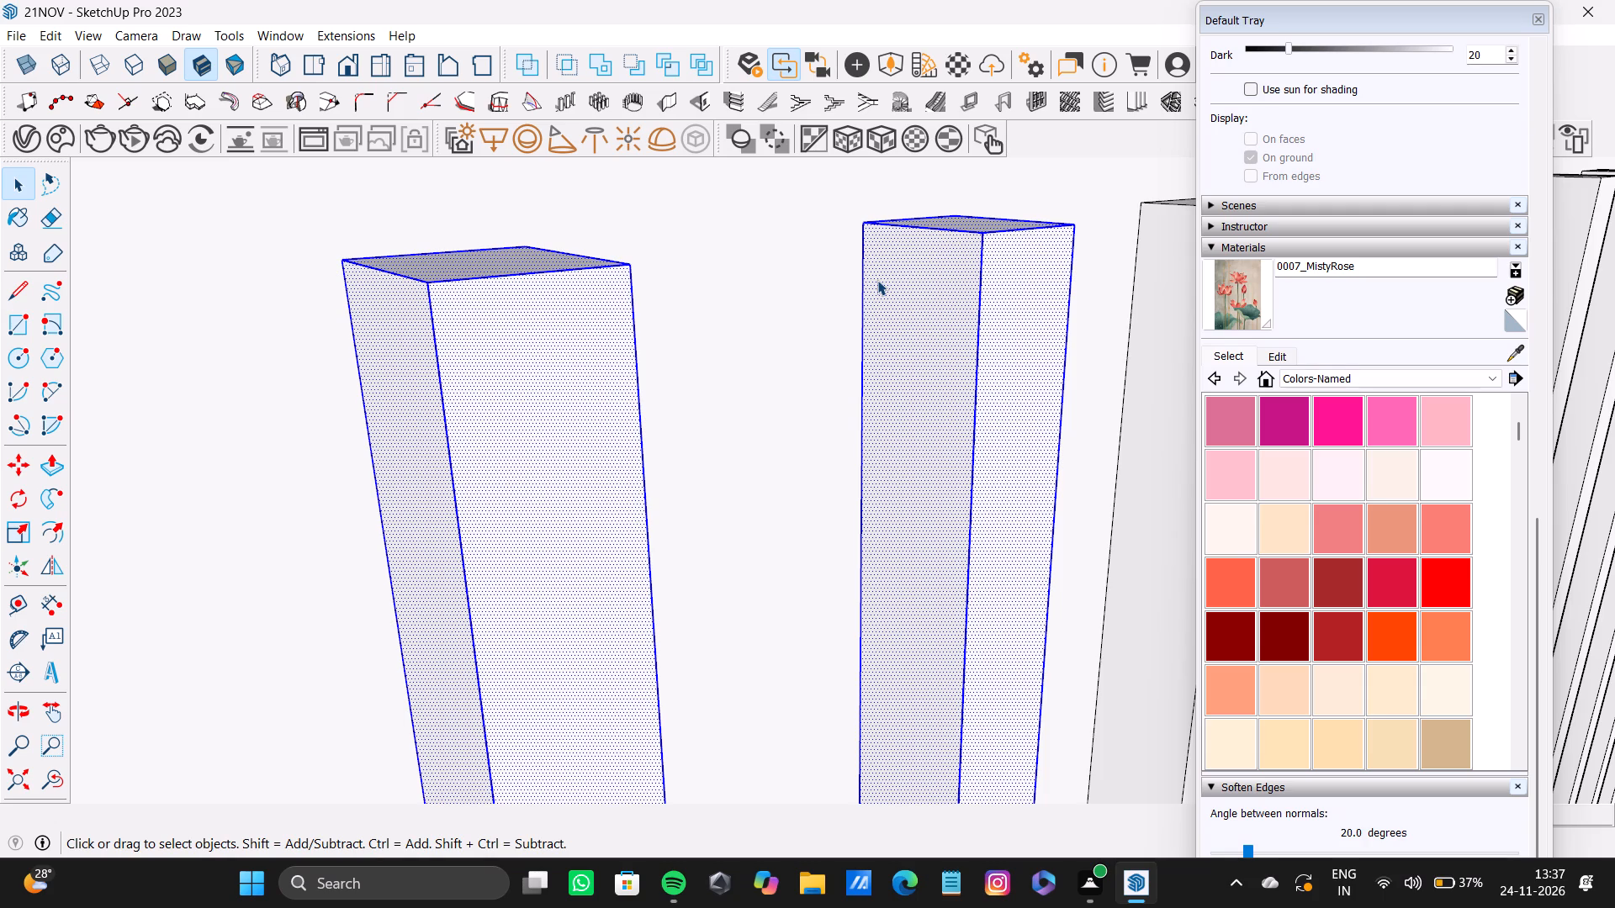
Add the ninth slat's front, top and eighth-slat-facing side faces to the selection, with their edges.
{"action": "scroll", "coordinate": [800, 346], "scroll_direction": "down", "scroll_amount": 13}
{"action": "middle_click_drag", "start_coordinate": [636, 471], "coordinate": [373, 537]}
{"action": "scroll", "coordinate": [617, 459], "scroll_direction": "up", "scroll_amount": 8, "text": "shift"}
{"action": "double_click", "coordinate": [823, 396], "text": "shift"}
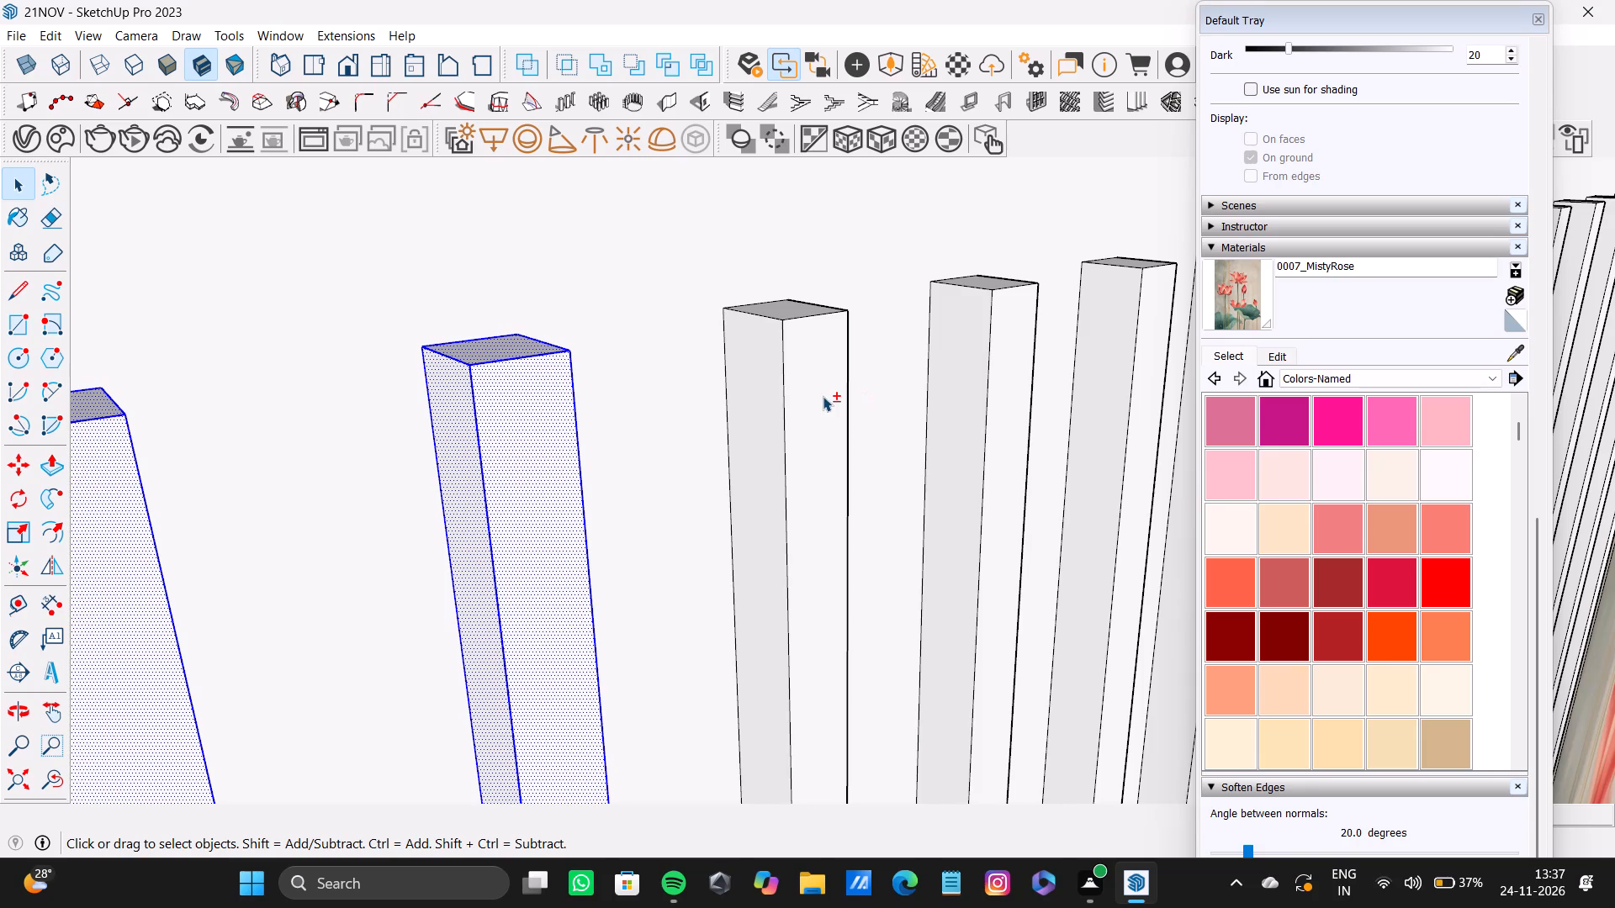
{"action": "left_click", "coordinate": [775, 404], "text": "shift"}
{"action": "left_click", "coordinate": [790, 410], "text": "shift"}
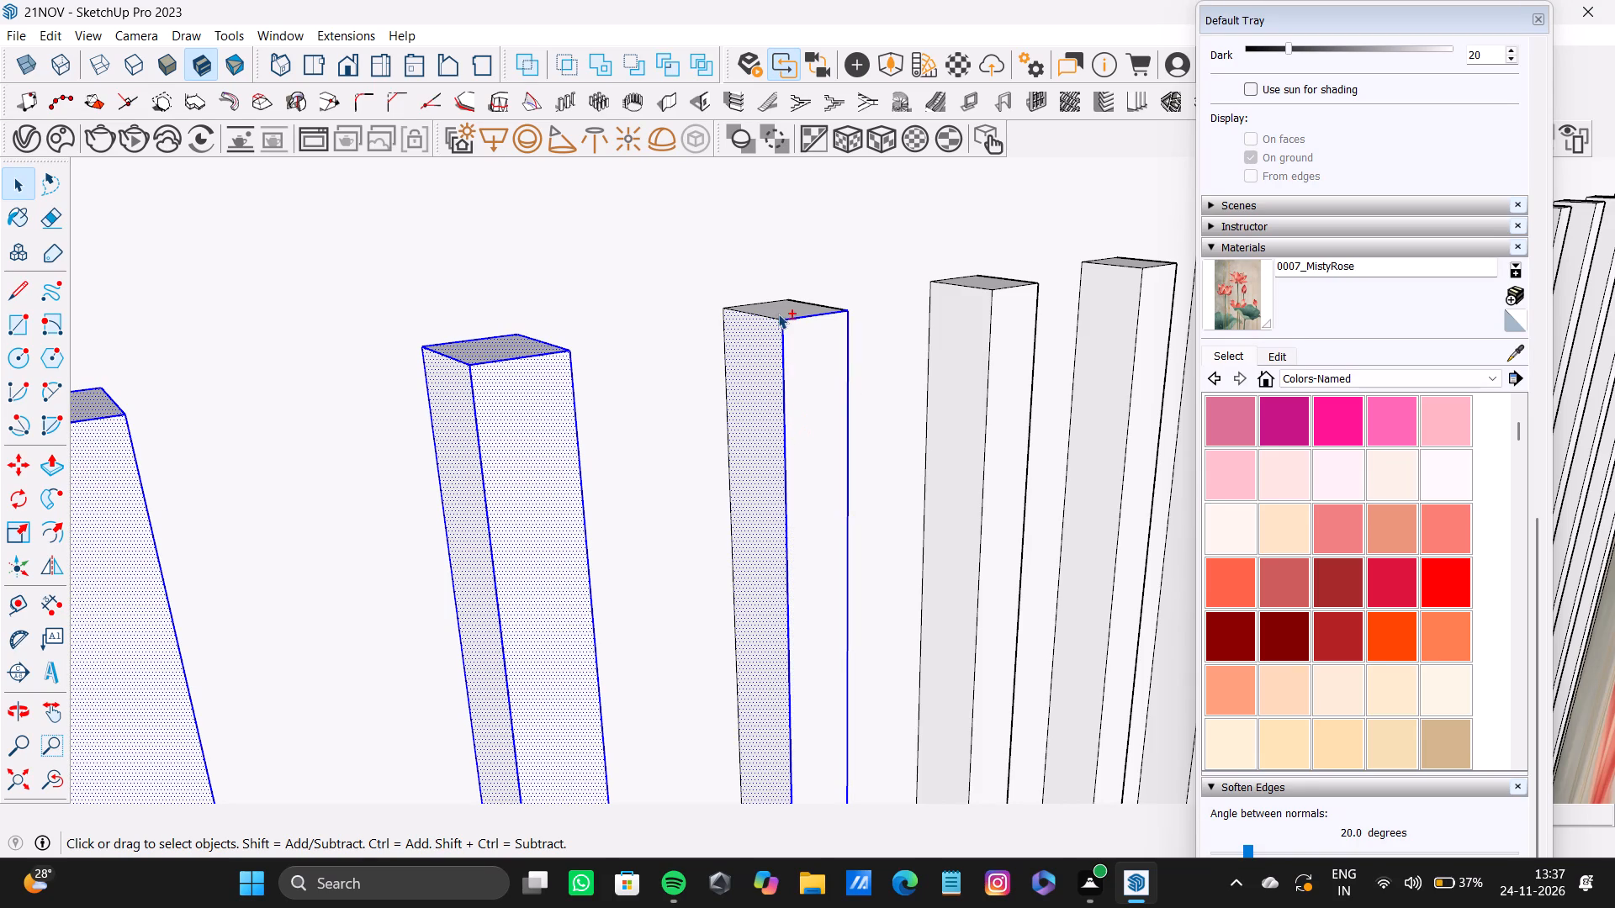
{"action": "double_click", "coordinate": [778, 314], "text": "shift"}
{"action": "double_click", "coordinate": [811, 362], "text": "shift"}
{"action": "double_click", "coordinate": [760, 378], "text": "shift"}
{"action": "double_click", "coordinate": [760, 387], "text": "shift"}
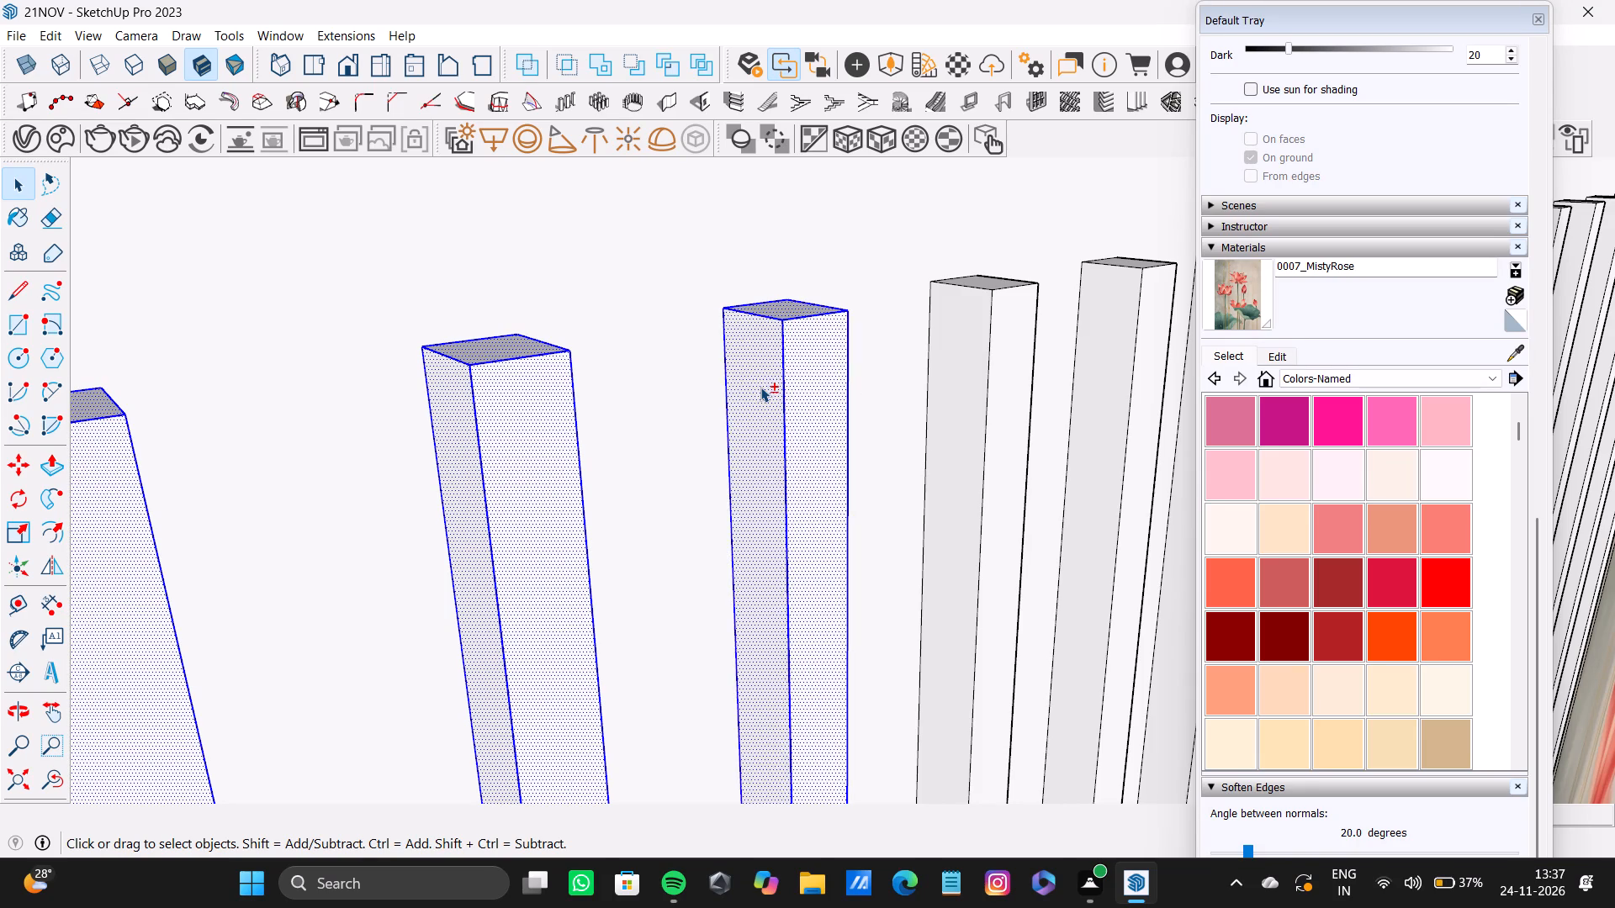
Add the remaining side faces of the ninth and eighth slats, facing the tenth slat, to the selection with their edges.
{"action": "middle_click_drag", "start_coordinate": [823, 409], "coordinate": [386, 368]}
{"action": "scroll", "coordinate": [770, 379], "scroll_direction": "up", "scroll_amount": 4}
{"action": "double_click", "coordinate": [591, 388], "text": "shift"}
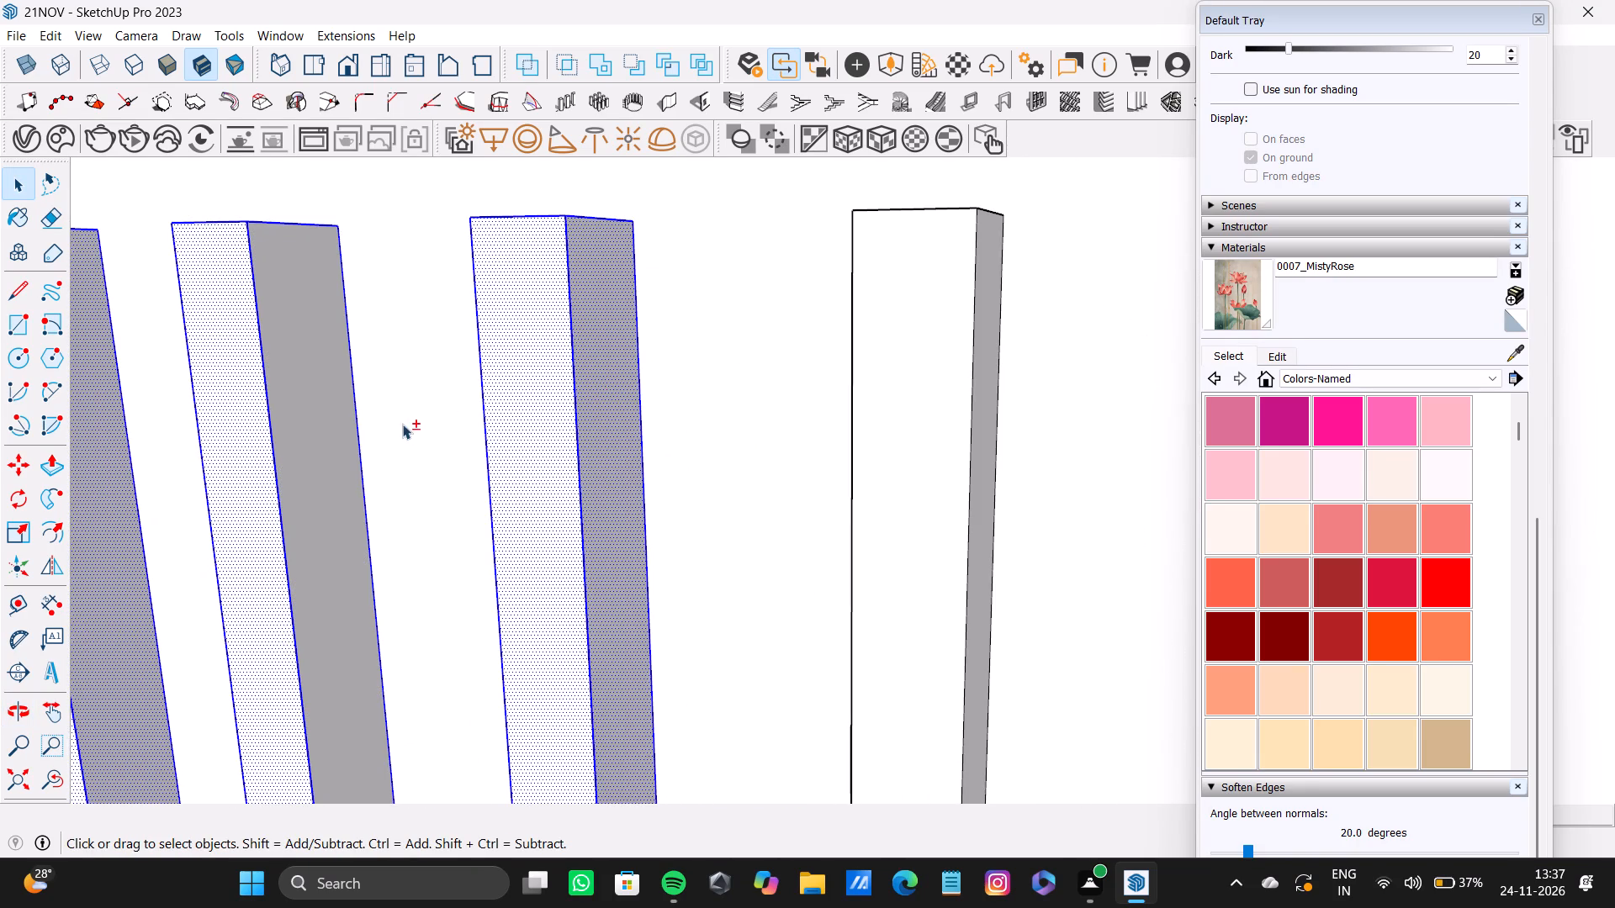
{"action": "double_click", "coordinate": [341, 445], "text": "shift"}
Add the tenth slat's front and both side faces to the selection, with their edges.
{"action": "scroll", "coordinate": [425, 457], "scroll_direction": "down", "scroll_amount": 9, "text": "shift"}
{"action": "scroll", "coordinate": [433, 457], "scroll_direction": "up", "scroll_amount": 1, "text": "shift"}
{"action": "middle_click_drag", "start_coordinate": [433, 457], "coordinate": [439, 472], "text": "shift"}
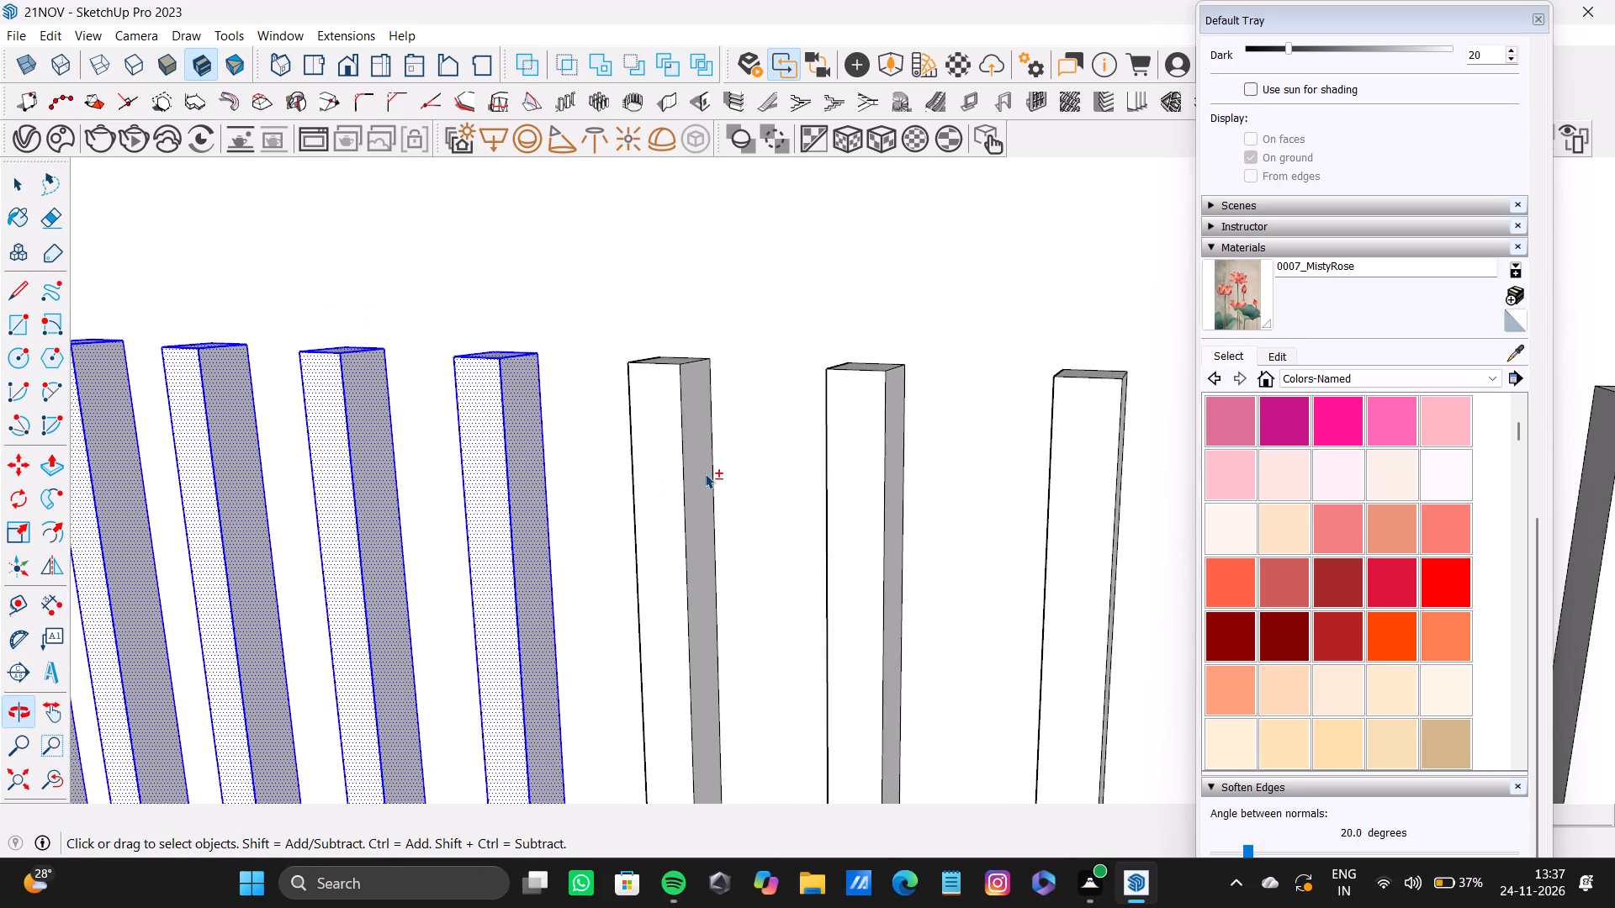
{"action": "scroll", "coordinate": [702, 472], "scroll_direction": "up", "scroll_amount": 6, "text": "shift"}
{"action": "double_click", "coordinate": [703, 457], "text": "shift"}
{"action": "double_click", "coordinate": [638, 467], "text": "shift"}
{"action": "middle_click_drag", "start_coordinate": [622, 470], "coordinate": [781, 466]}
{"action": "double_click", "coordinate": [617, 471], "text": "shift"}
{"action": "middle_click_drag", "start_coordinate": [589, 480], "coordinate": [798, 499]}
{"action": "double_click", "coordinate": [636, 498], "text": "shift"}
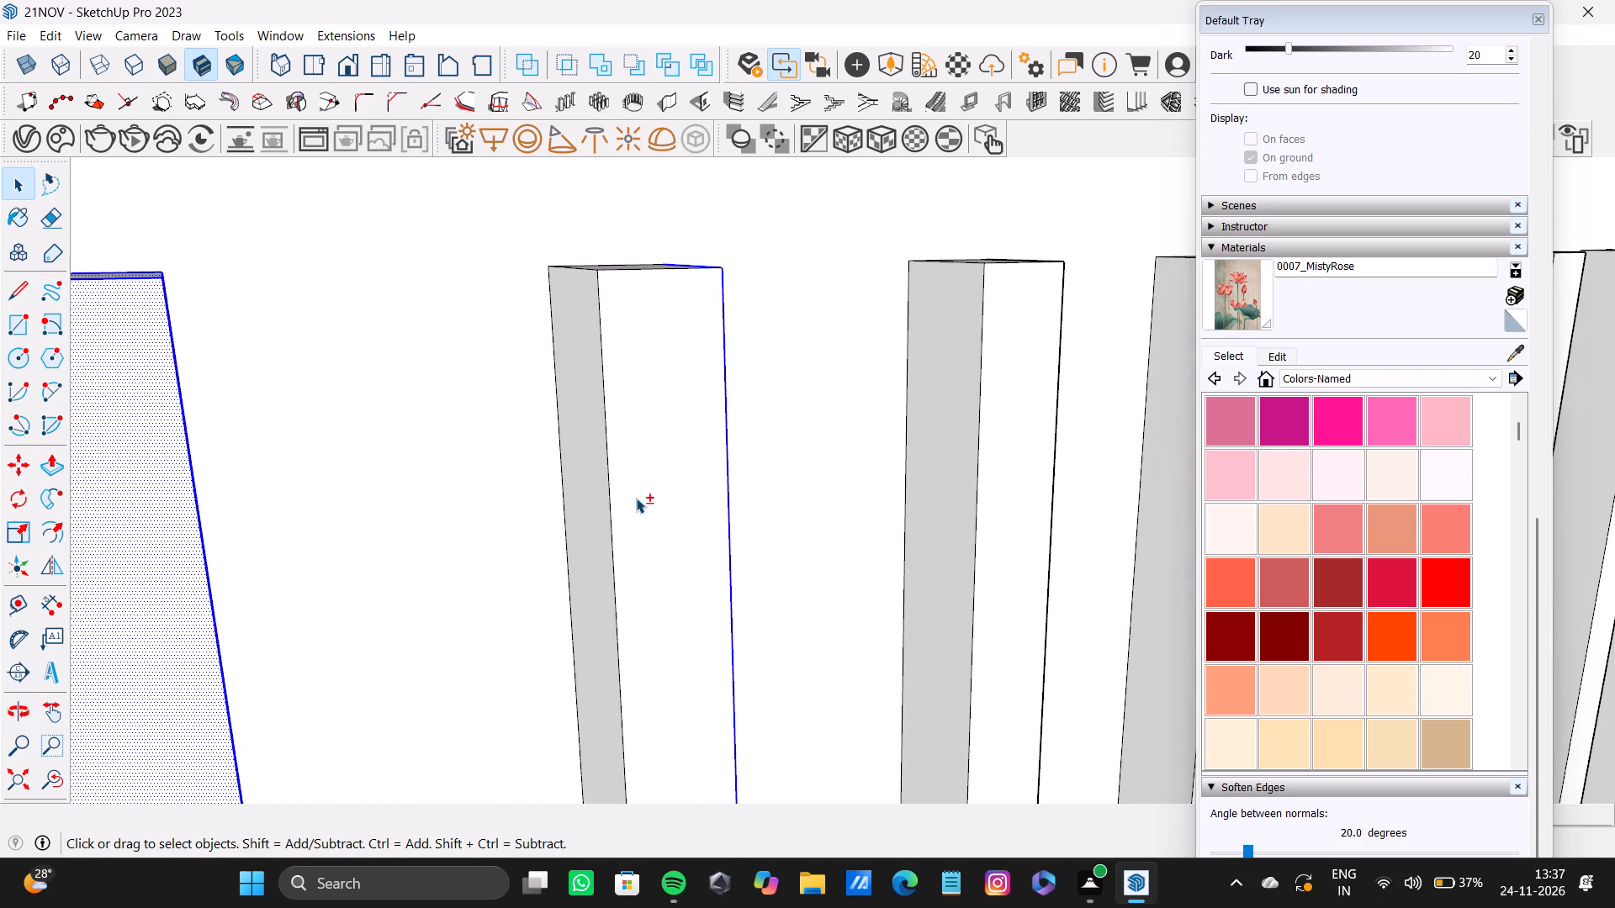
{"action": "double_click", "coordinate": [595, 505], "text": "shift"}
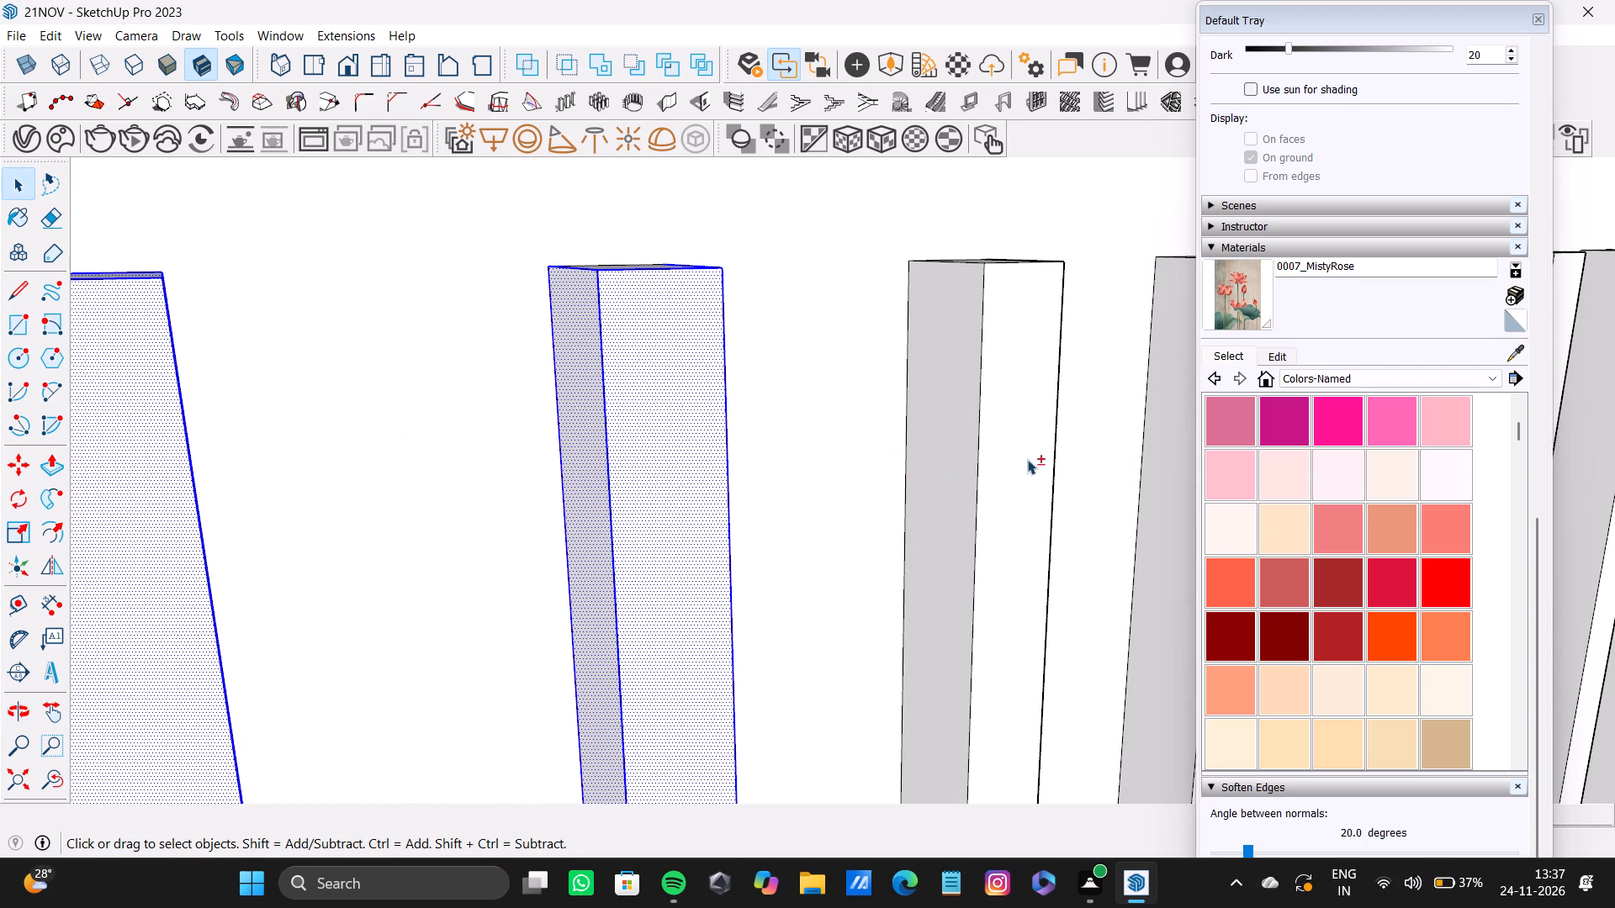
Add the eleventh slat's front and both side faces to the selection, with their edges.
{"action": "double_click", "coordinate": [1027, 459], "text": "shift"}
{"action": "double_click", "coordinate": [966, 472], "text": "shift"}
{"action": "middle_click_drag", "start_coordinate": [1024, 466], "coordinate": [603, 501]}
{"action": "scroll", "coordinate": [876, 445], "scroll_direction": "up", "scroll_amount": 4, "text": "shift"}
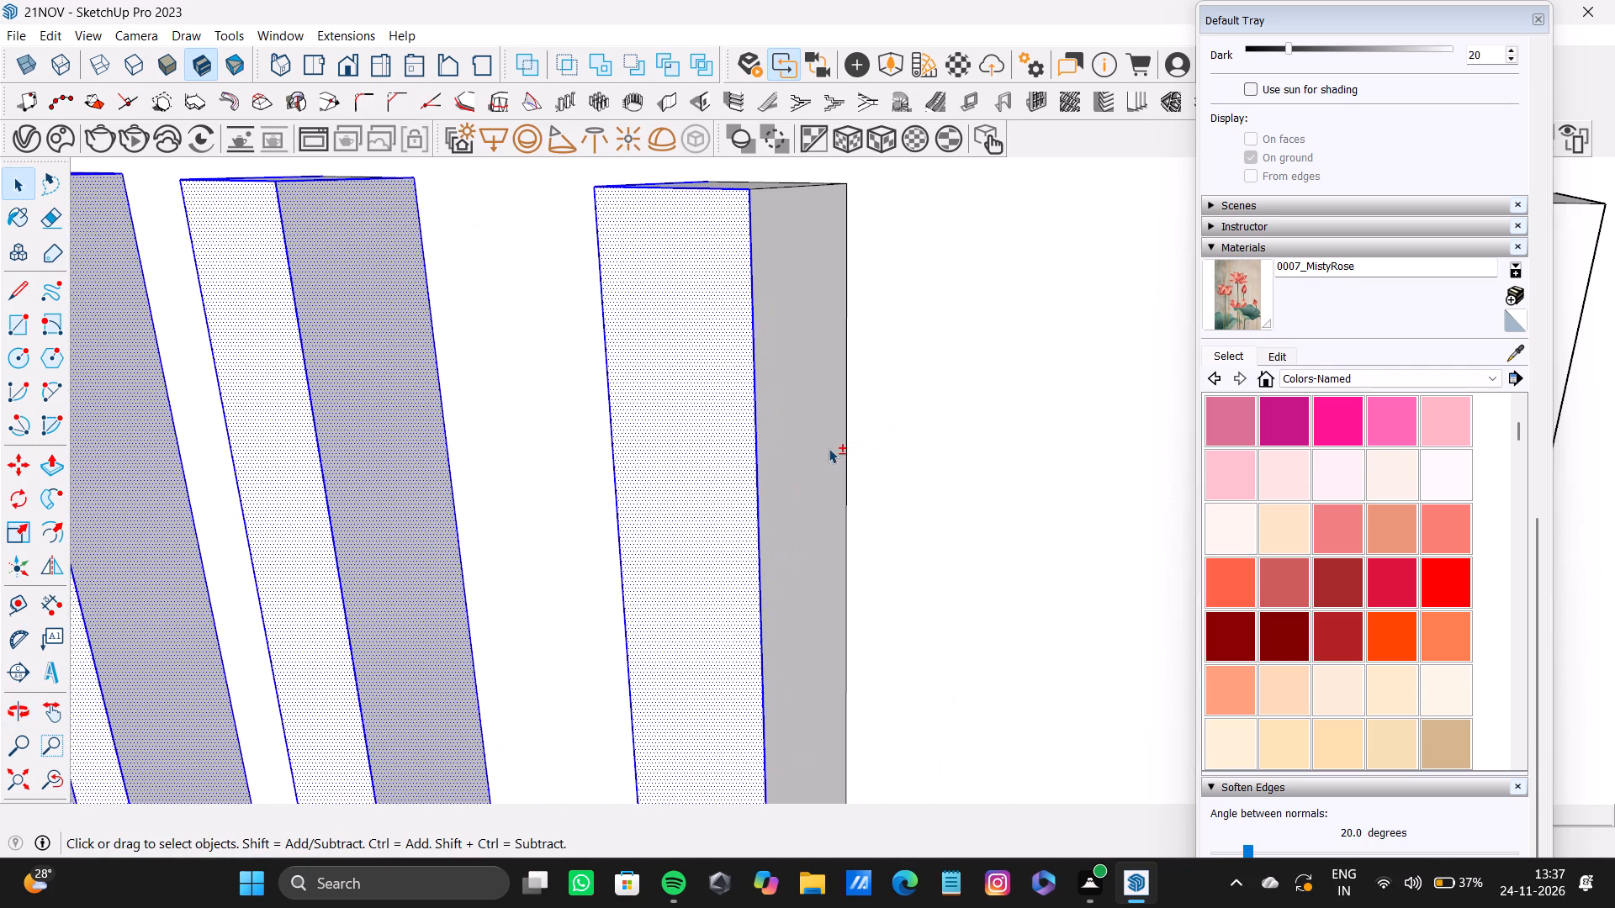
{"action": "double_click", "coordinate": [823, 449], "text": "shift"}
{"action": "scroll", "coordinate": [823, 449], "scroll_direction": "down", "scroll_amount": 8, "text": "shift"}
{"action": "middle_click_drag", "start_coordinate": [913, 454], "coordinate": [708, 453], "text": "shift"}
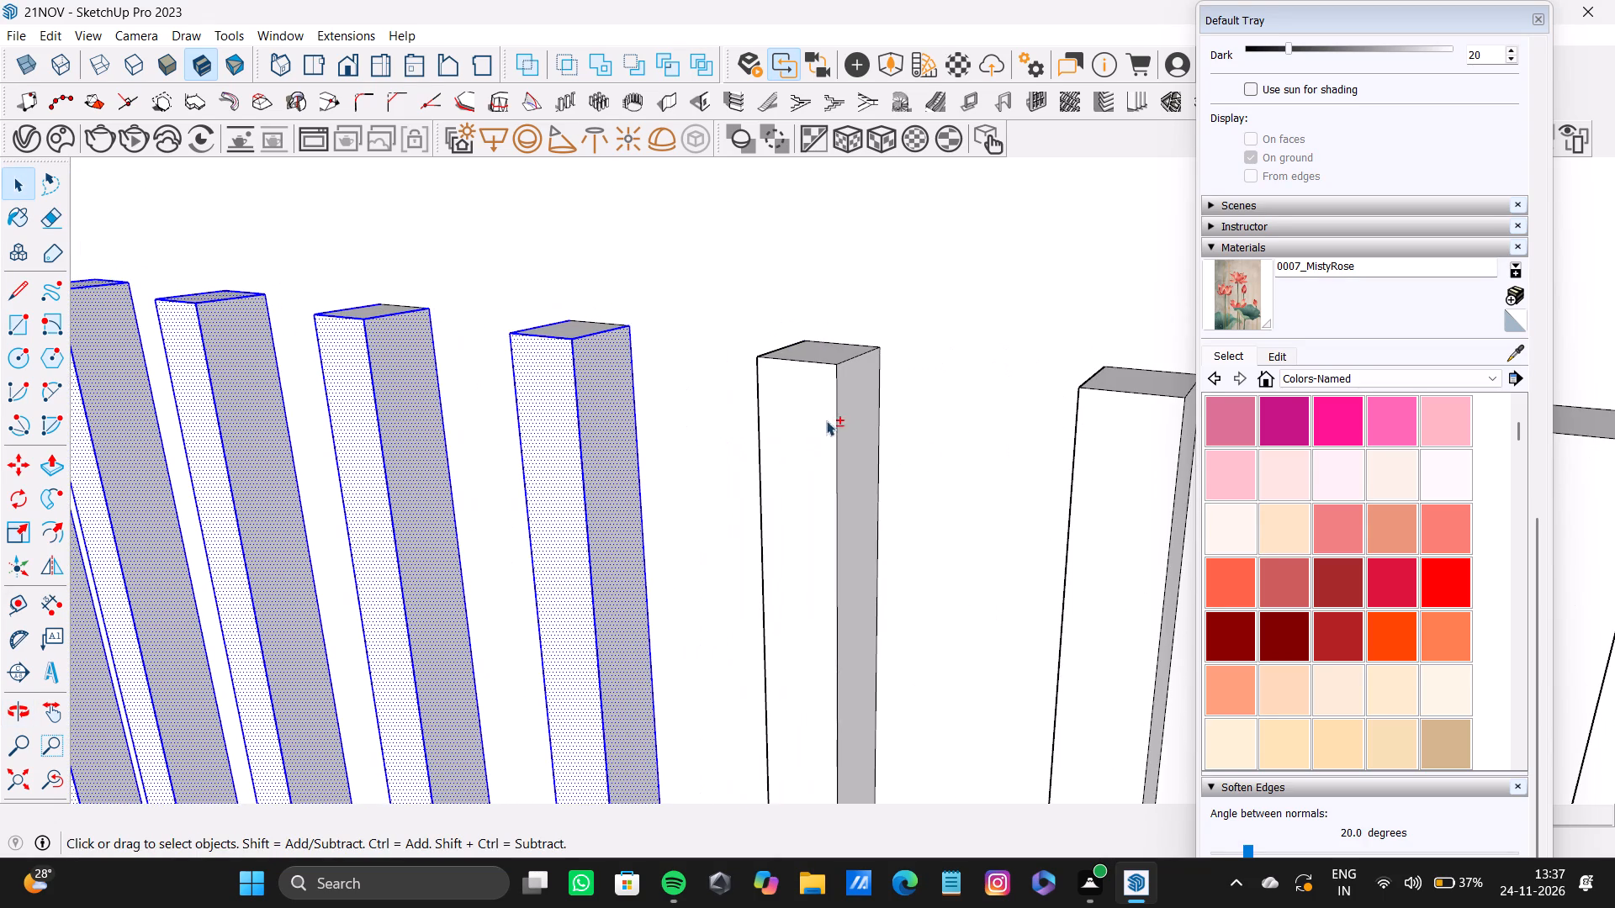
Add the twelfth and thirteenth slats' front faces and side faces farther from the eleventh slat to the selection, with their edges.
{"action": "double_click", "coordinate": [813, 428], "text": "shift"}
{"action": "double_click", "coordinate": [850, 416], "text": "shift"}
{"action": "middle_click_drag", "start_coordinate": [911, 427], "coordinate": [704, 399], "text": "shift"}
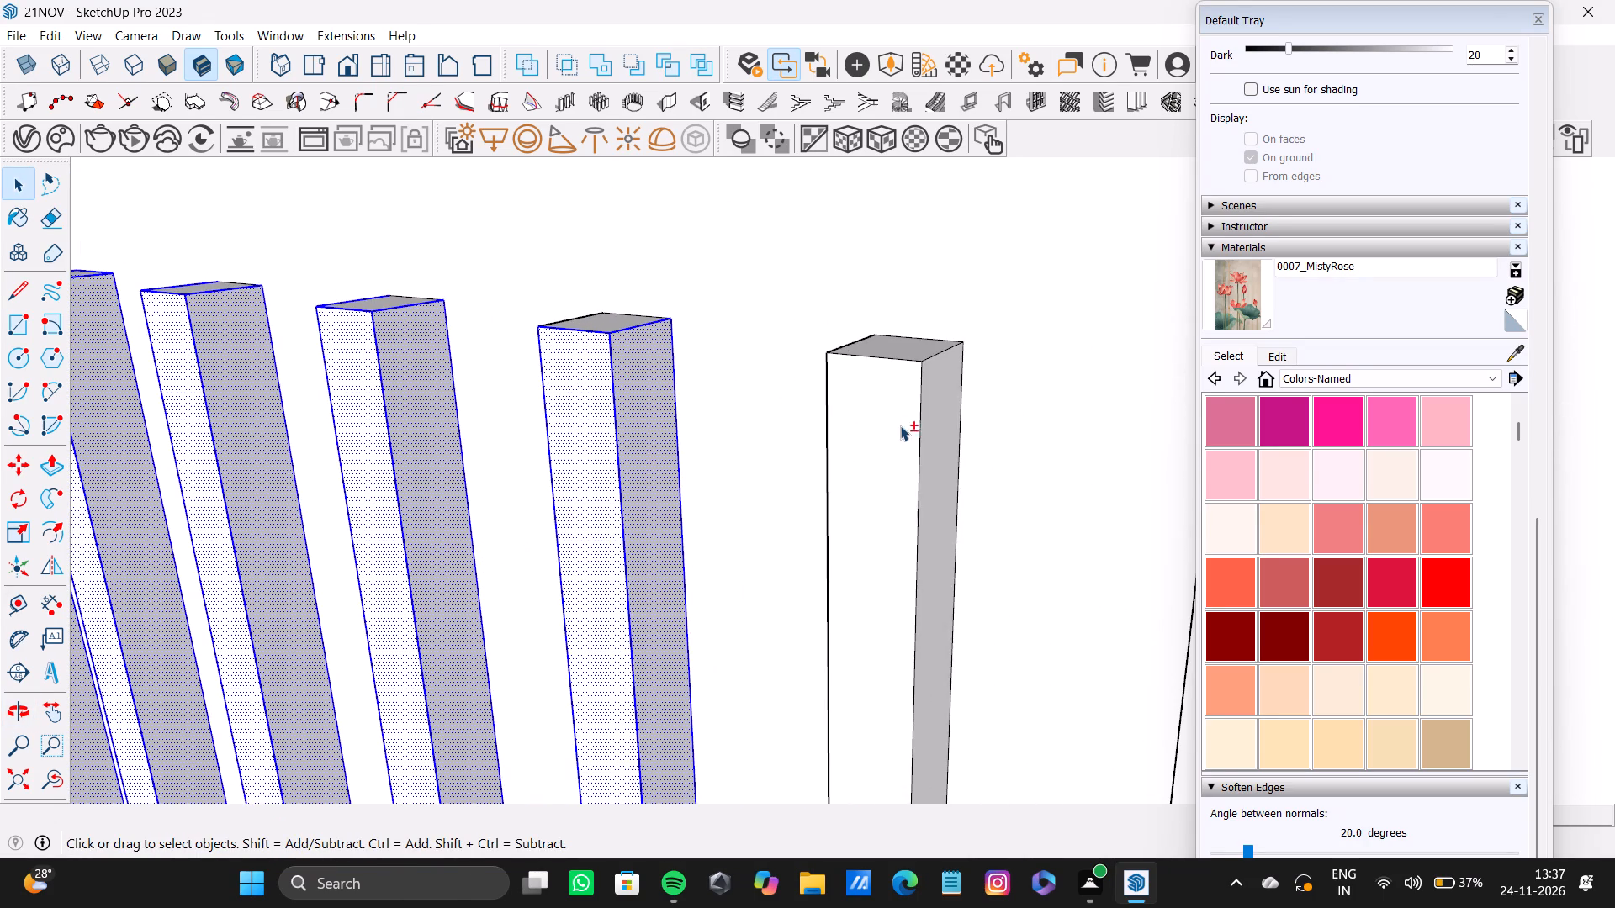
{"action": "double_click", "coordinate": [900, 426], "text": "shift"}
{"action": "double_click", "coordinate": [943, 427], "text": "shift"}
Add the fourteenth and fifteenth slats' front faces and side faces farther from the thirteenth slat to the selection, with their edges.
{"action": "middle_click_drag", "start_coordinate": [947, 429], "coordinate": [573, 351], "text": "shift"}
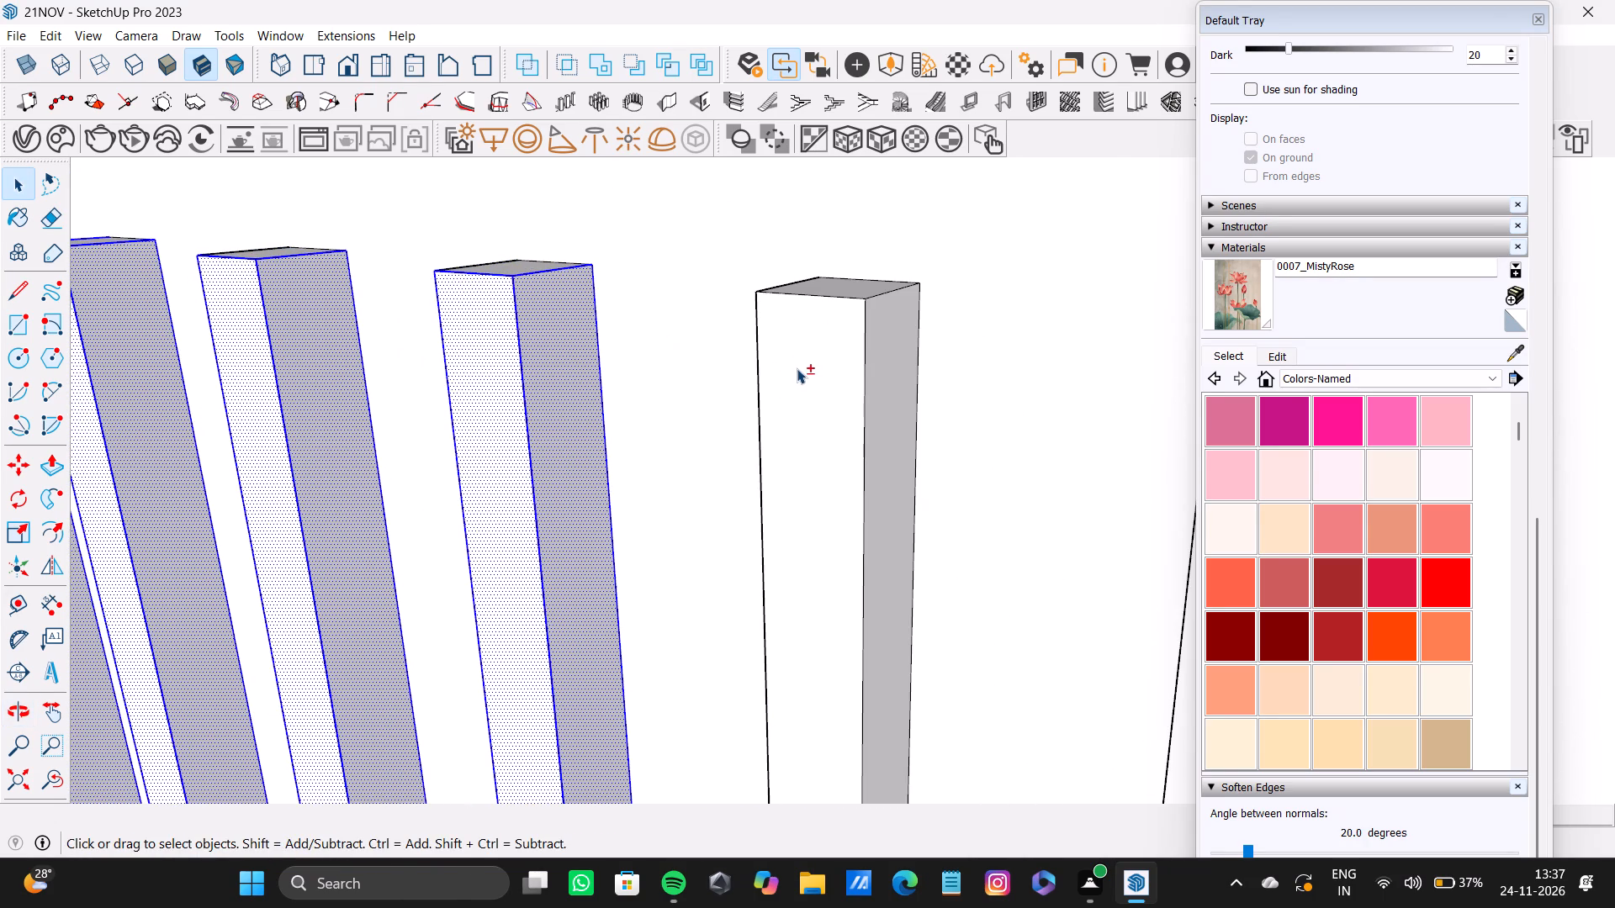
{"action": "double_click", "coordinate": [798, 368], "text": "shift"}
{"action": "double_click", "coordinate": [887, 385], "text": "shift"}
{"action": "scroll", "coordinate": [887, 385], "scroll_direction": "down", "scroll_amount": 4, "text": "shift"}
{"action": "middle_click_drag", "start_coordinate": [887, 386], "coordinate": [703, 373], "text": "shift"}
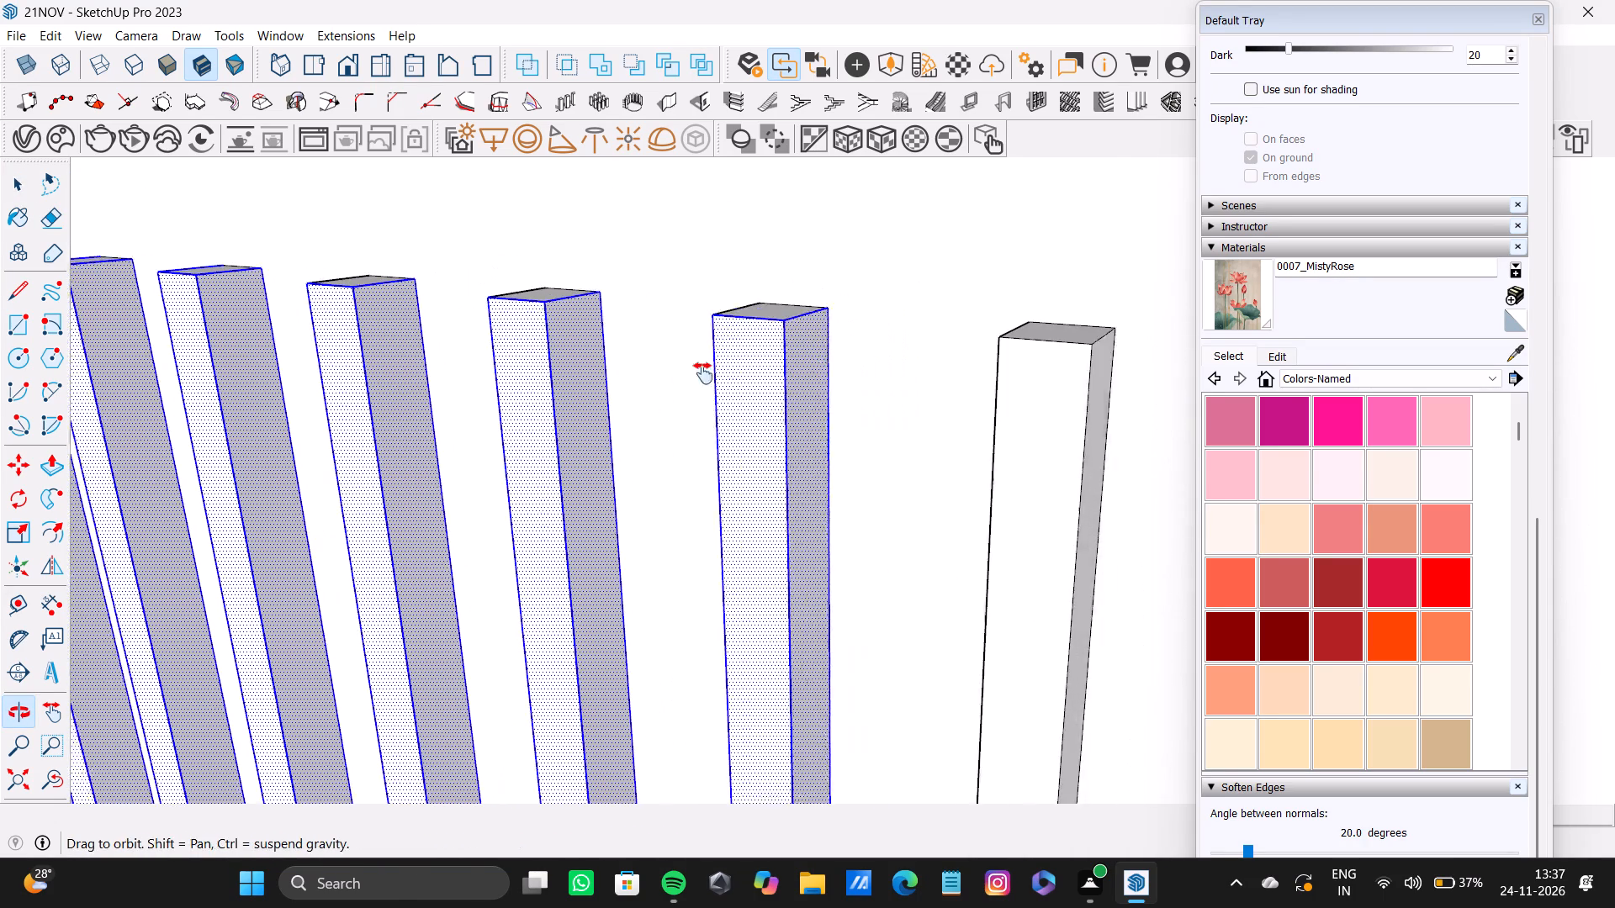
{"action": "middle_click_drag", "start_coordinate": [703, 373], "coordinate": [697, 373], "text": "shift"}
{"action": "double_click", "coordinate": [923, 413], "text": "shift"}
{"action": "left_click", "coordinate": [988, 419], "text": "shift"}
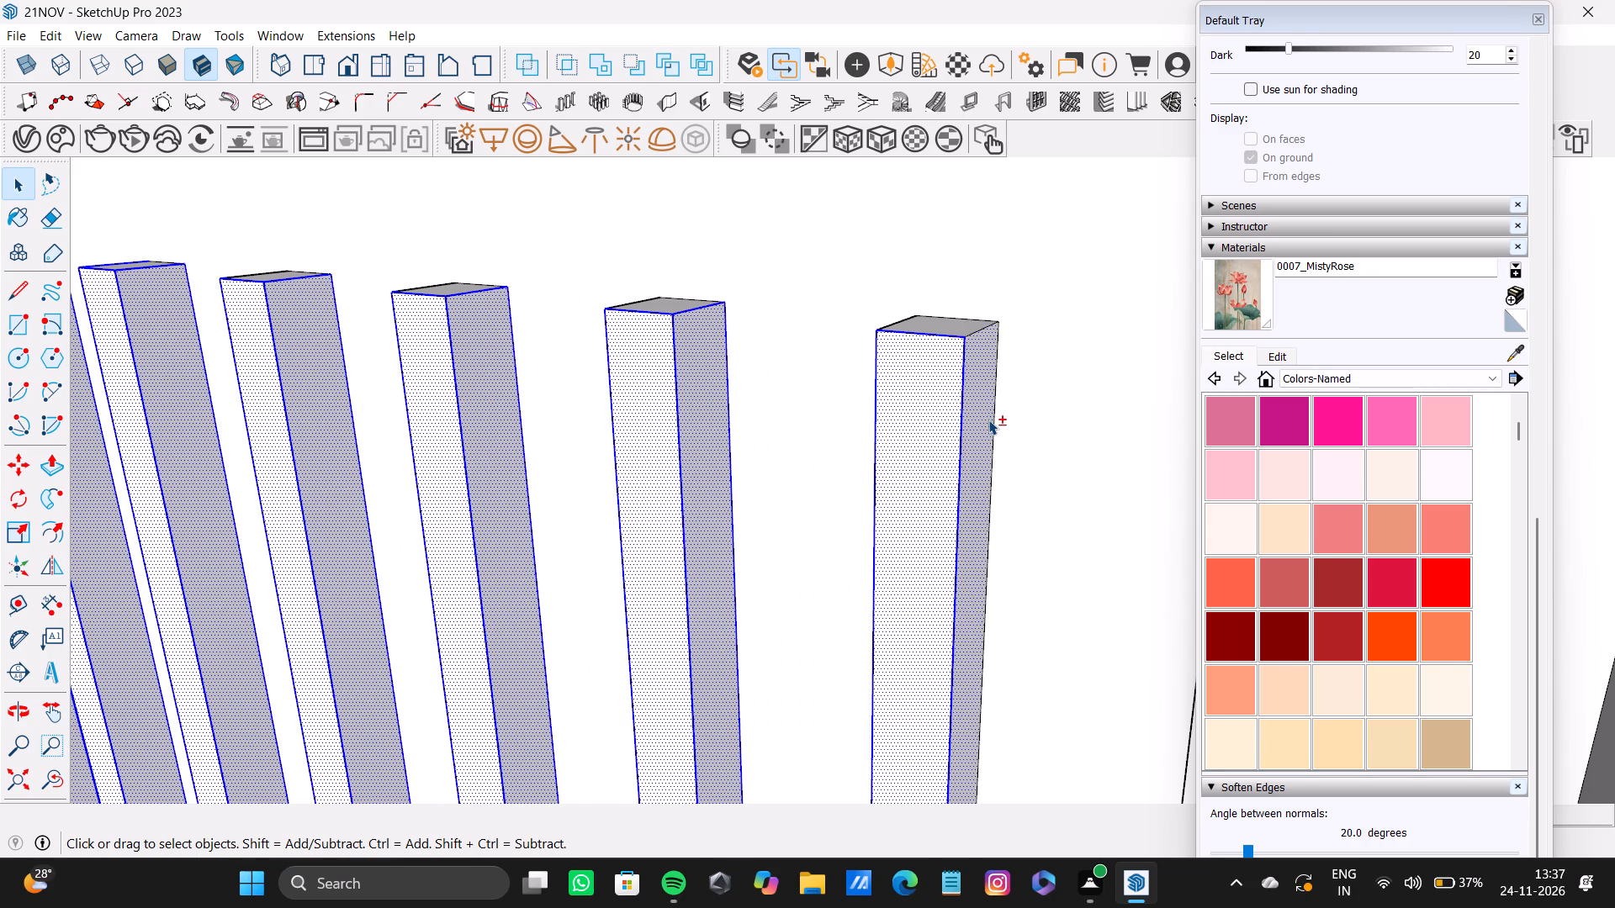
{"action": "double_click", "coordinate": [988, 420], "text": "shift"}
{"action": "double_click", "coordinate": [980, 423], "text": "shift"}
Add the sixteenth and seventeenth slats' front faces and side faces farther from the fifteenth slat to the selection, with their edges.
{"action": "scroll", "coordinate": [975, 425], "scroll_direction": "down", "scroll_amount": 4, "text": "shift"}
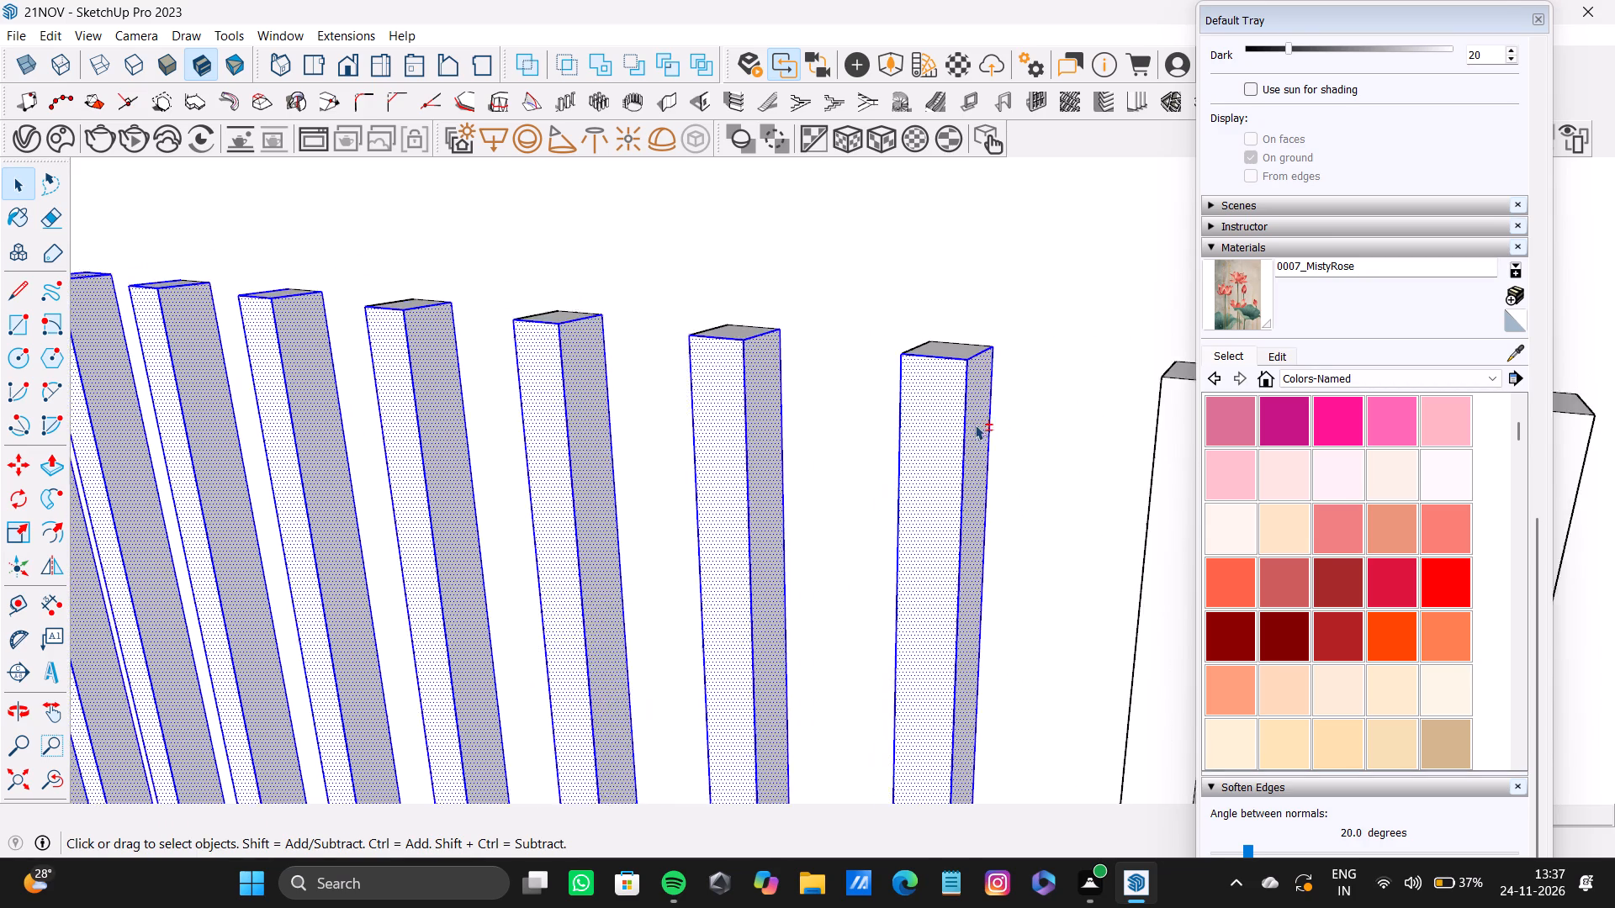
{"action": "middle_click_drag", "start_coordinate": [974, 425], "coordinate": [656, 386], "text": "shift"}
{"action": "double_click", "coordinate": [834, 406], "text": "shift"}
{"action": "double_click", "coordinate": [859, 399], "text": "shift"}
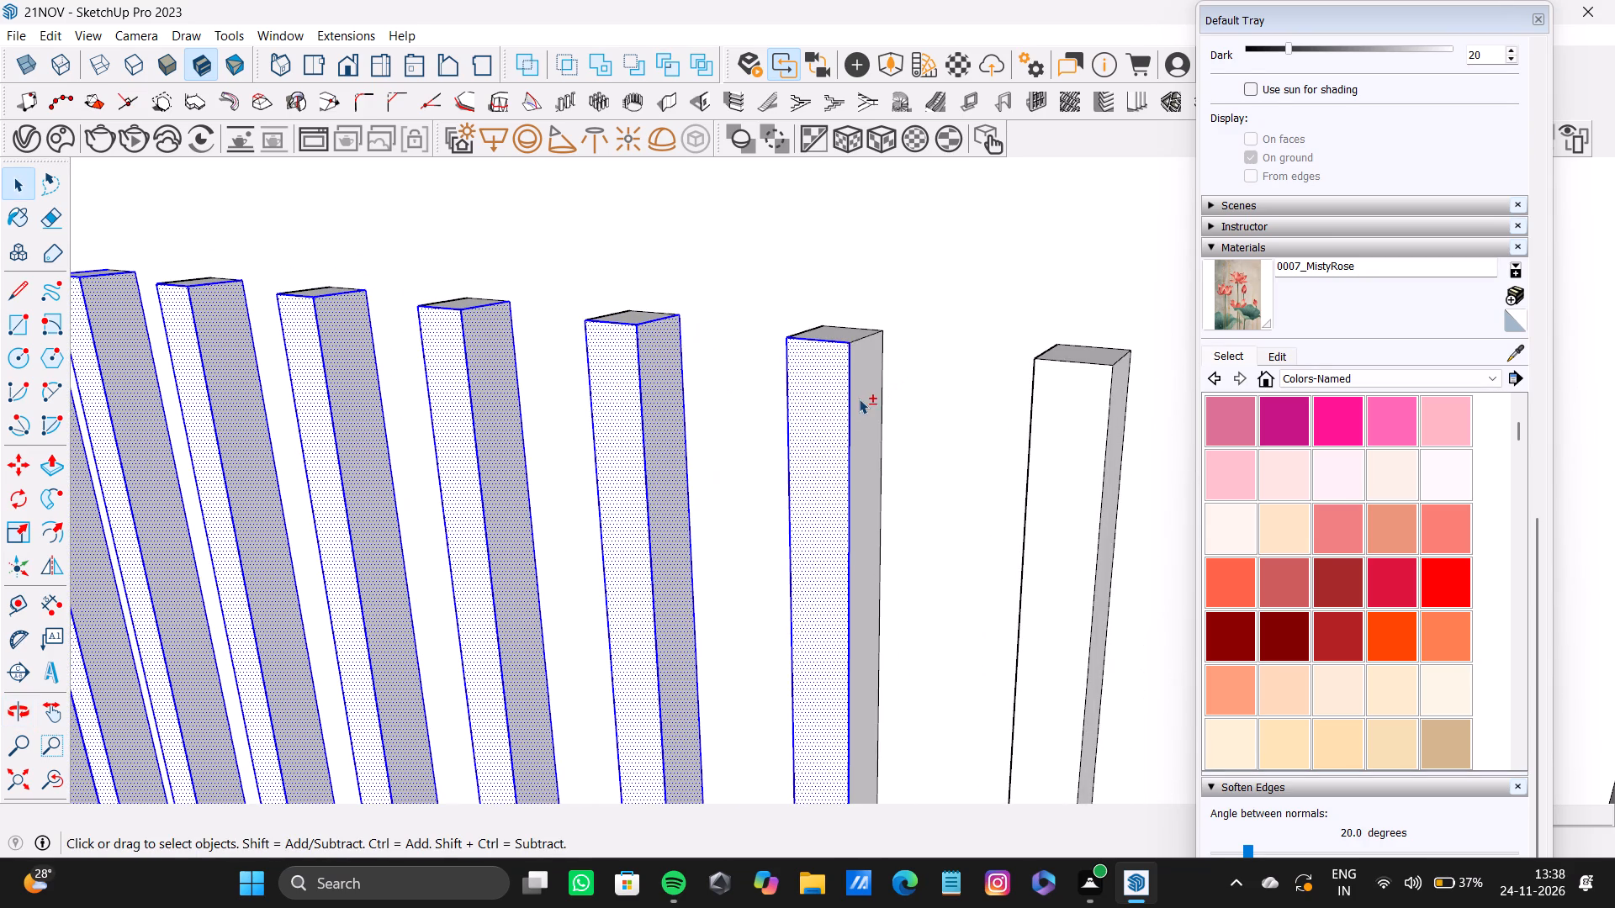
{"action": "double_click", "coordinate": [1039, 443], "text": "shift"}
{"action": "middle_click_drag", "start_coordinate": [1041, 442], "coordinate": [617, 424], "text": "shift"}
{"action": "scroll", "coordinate": [690, 426], "scroll_direction": "up", "scroll_amount": 4, "text": "shift"}
{"action": "double_click", "coordinate": [690, 426], "text": "shift"}
Add the eighteenth and nineteenth slats' front faces and side faces farther from the seventeenth slat to the selection, with their edges.
{"action": "scroll", "coordinate": [753, 446], "scroll_direction": "down", "scroll_amount": 8, "text": "shift"}
{"action": "middle_click_drag", "start_coordinate": [754, 449], "coordinate": [634, 445], "text": "shift"}
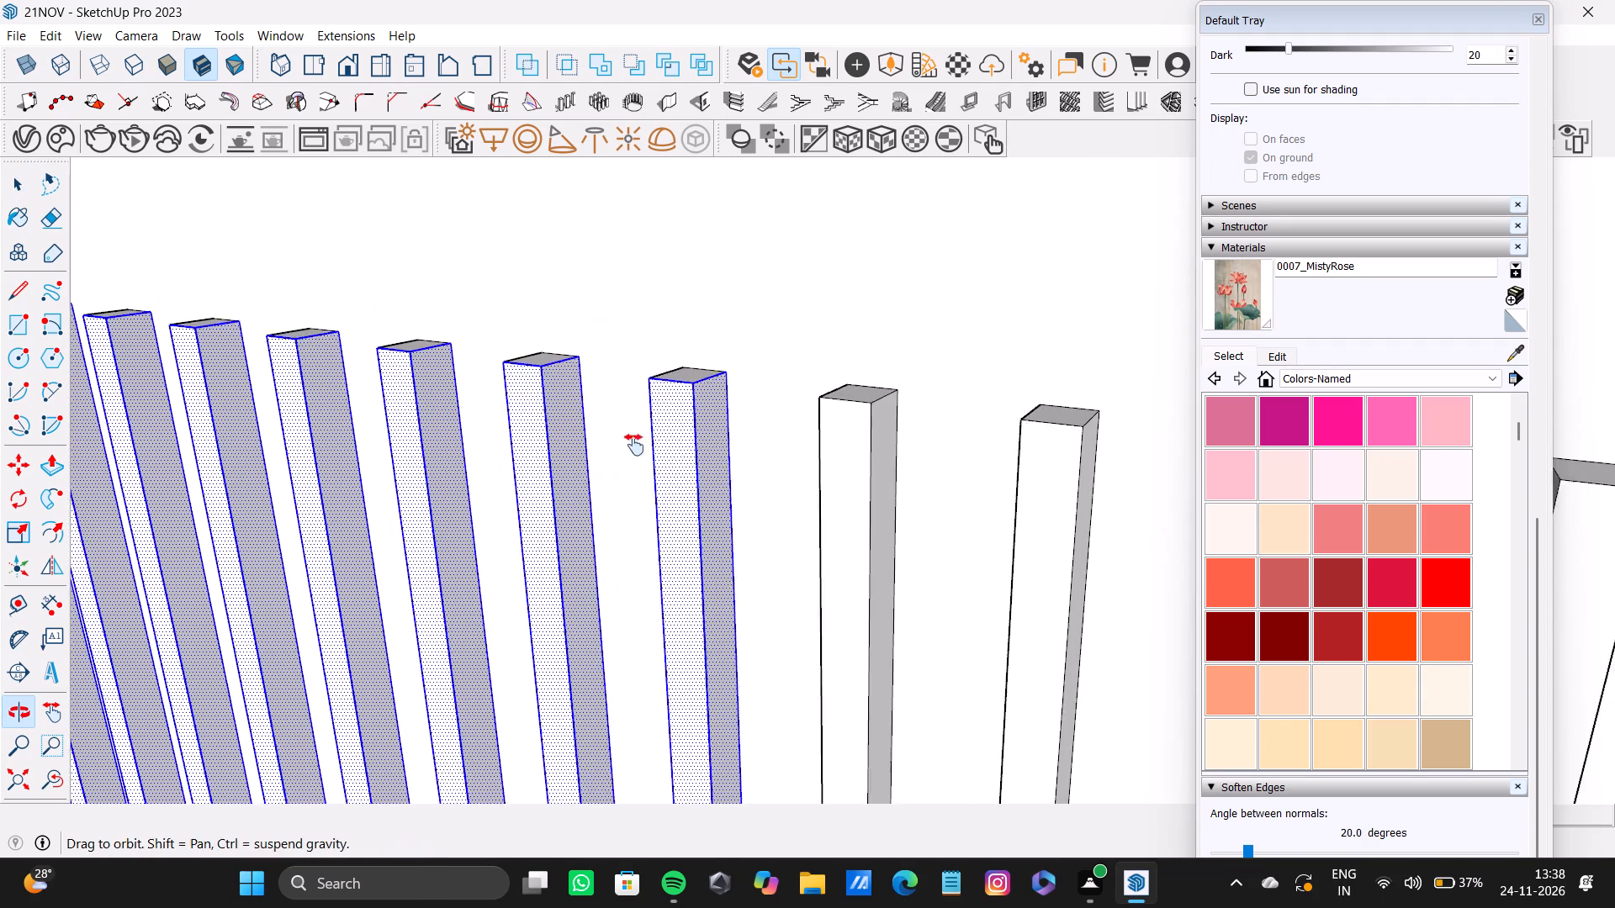
{"action": "middle_click_drag", "start_coordinate": [634, 445], "coordinate": [633, 445], "text": "shift"}
{"action": "double_click", "coordinate": [733, 440], "text": "shift"}
{"action": "double_click", "coordinate": [764, 440], "text": "shift"}
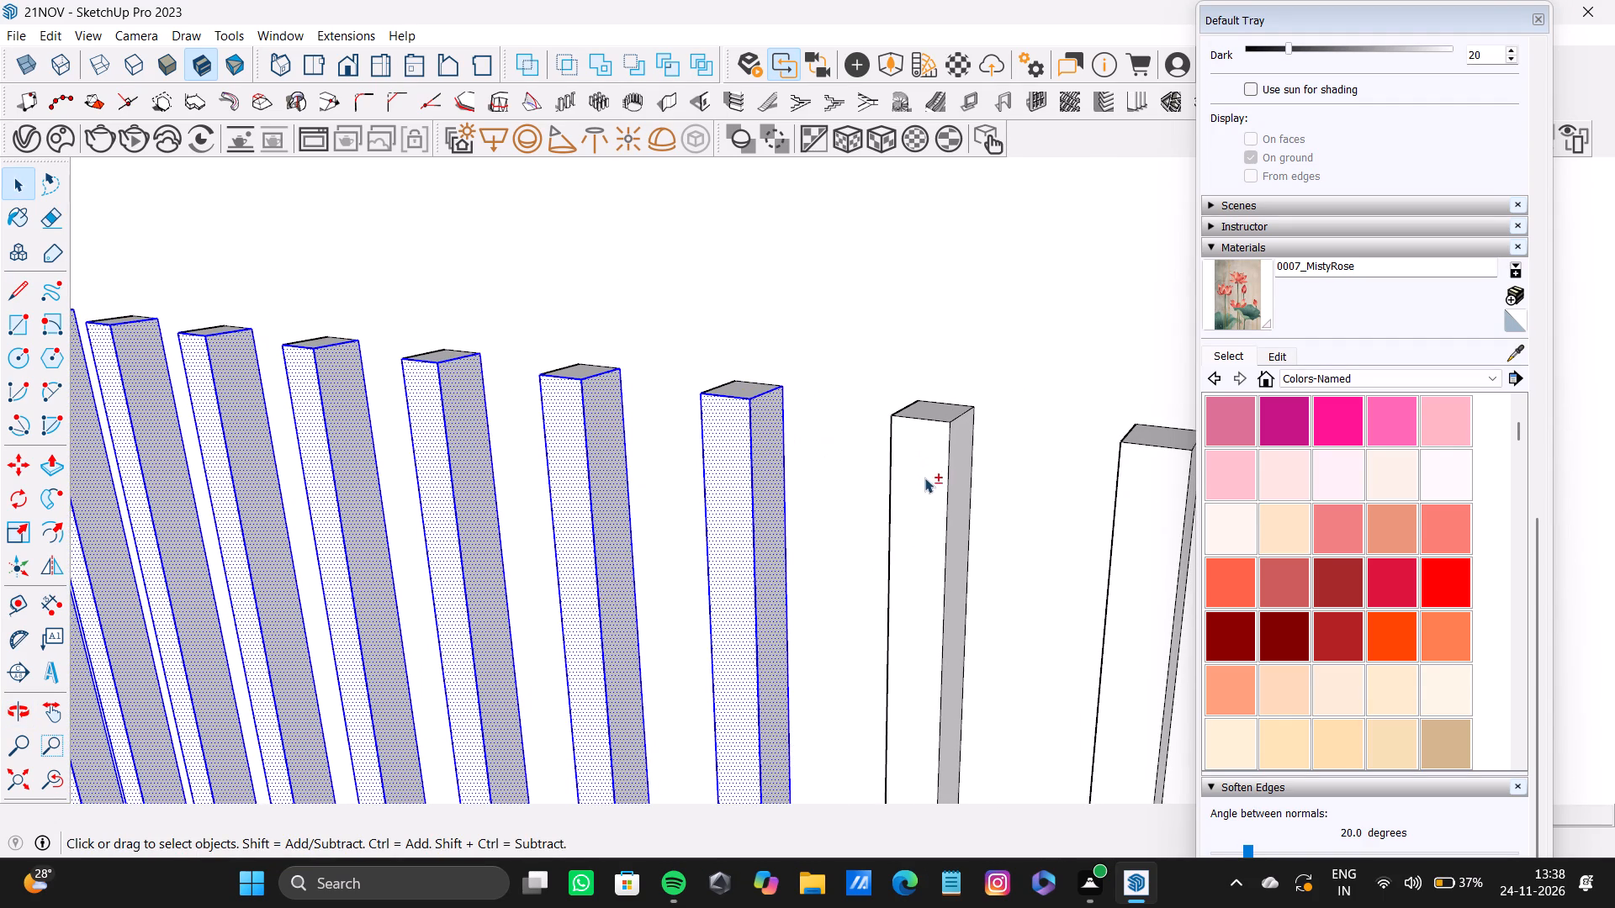
{"action": "double_click", "coordinate": [924, 478], "text": "shift"}
{"action": "double_click", "coordinate": [960, 475], "text": "shift"}
Add the last three slats' front faces and side faces farther from the nineteenth slat to the selection, with their edges.
{"action": "middle_click_drag", "start_coordinate": [980, 474], "coordinate": [632, 456], "text": "shift"}
{"action": "double_click", "coordinate": [768, 494], "text": "shift"}
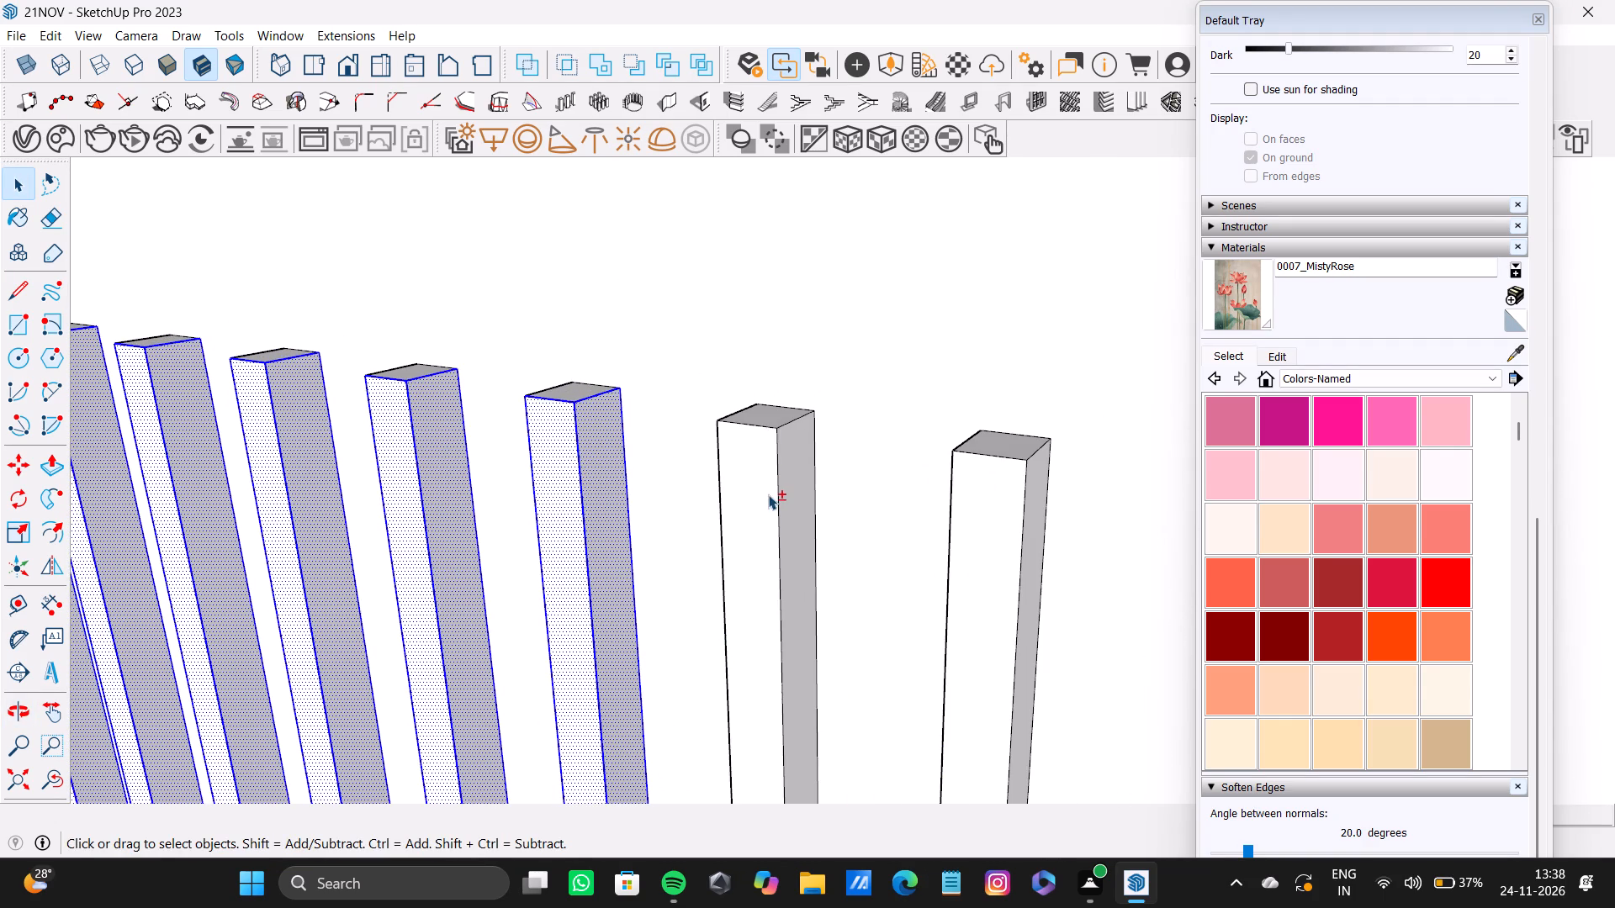
{"action": "double_click", "coordinate": [811, 483], "text": "shift"}
{"action": "double_click", "coordinate": [1010, 532], "text": "shift"}
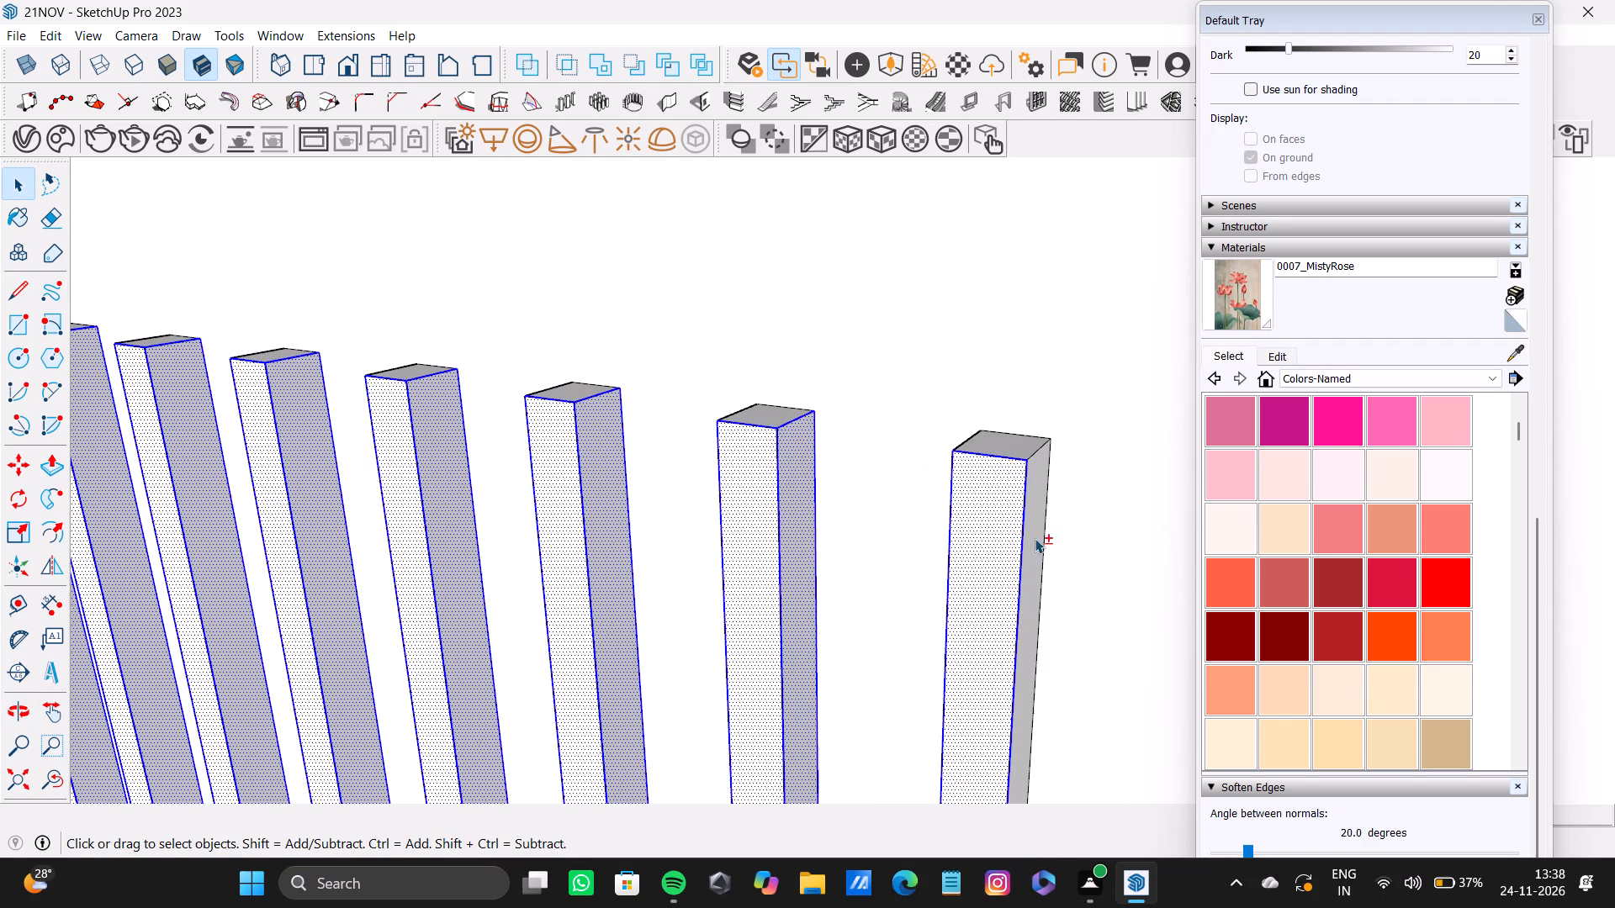
{"action": "middle_click_drag", "start_coordinate": [1035, 539], "coordinate": [729, 527], "text": "shift"}
{"action": "double_click", "coordinate": [735, 521], "text": "shift"}
{"action": "double_click", "coordinate": [947, 557], "text": "shift"}
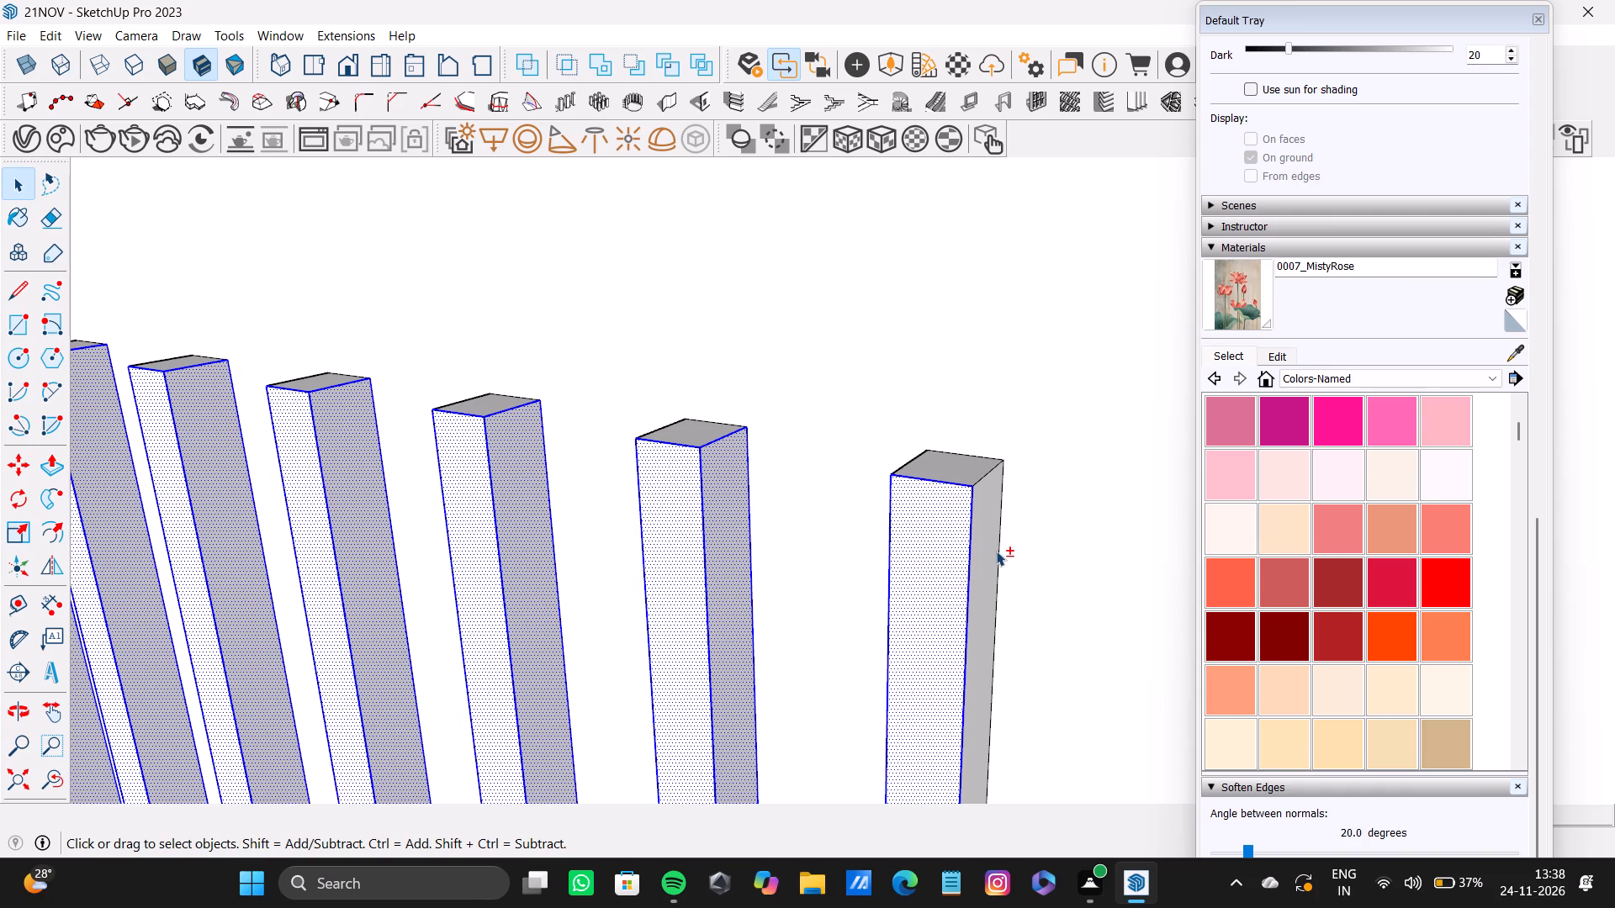
{"action": "double_click", "coordinate": [987, 552], "text": "shift"}
Add the top faces and remaining side faces of the last two slats to the selection, with their edges.
{"action": "middle_click_drag", "start_coordinate": [990, 554], "coordinate": [540, 462], "text": "shift"}
{"action": "middle_click_drag", "start_coordinate": [470, 400], "coordinate": [733, 621], "text": "shift"}
{"action": "double_click", "coordinate": [735, 576], "text": "shift"}
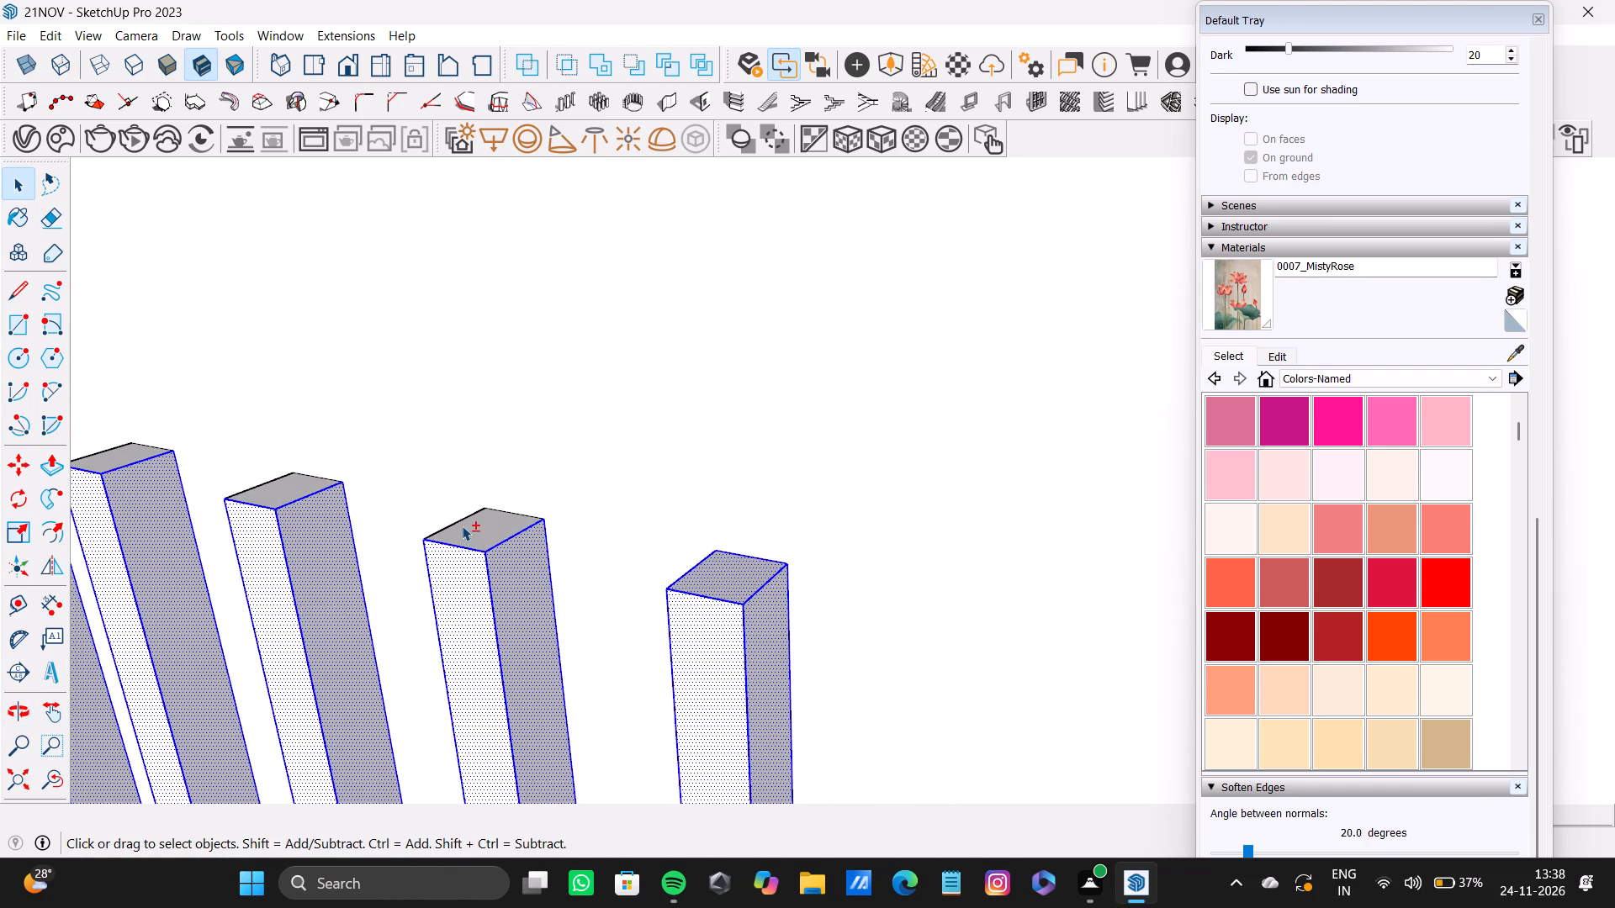
{"action": "double_click", "coordinate": [462, 525], "text": "shift"}
{"action": "middle_click_drag", "start_coordinate": [518, 583], "coordinate": [913, 598]}
{"action": "double_click", "coordinate": [880, 645], "text": "shift"}
{"action": "scroll", "coordinate": [860, 645], "scroll_direction": "down", "scroll_amount": 4, "text": "shift"}
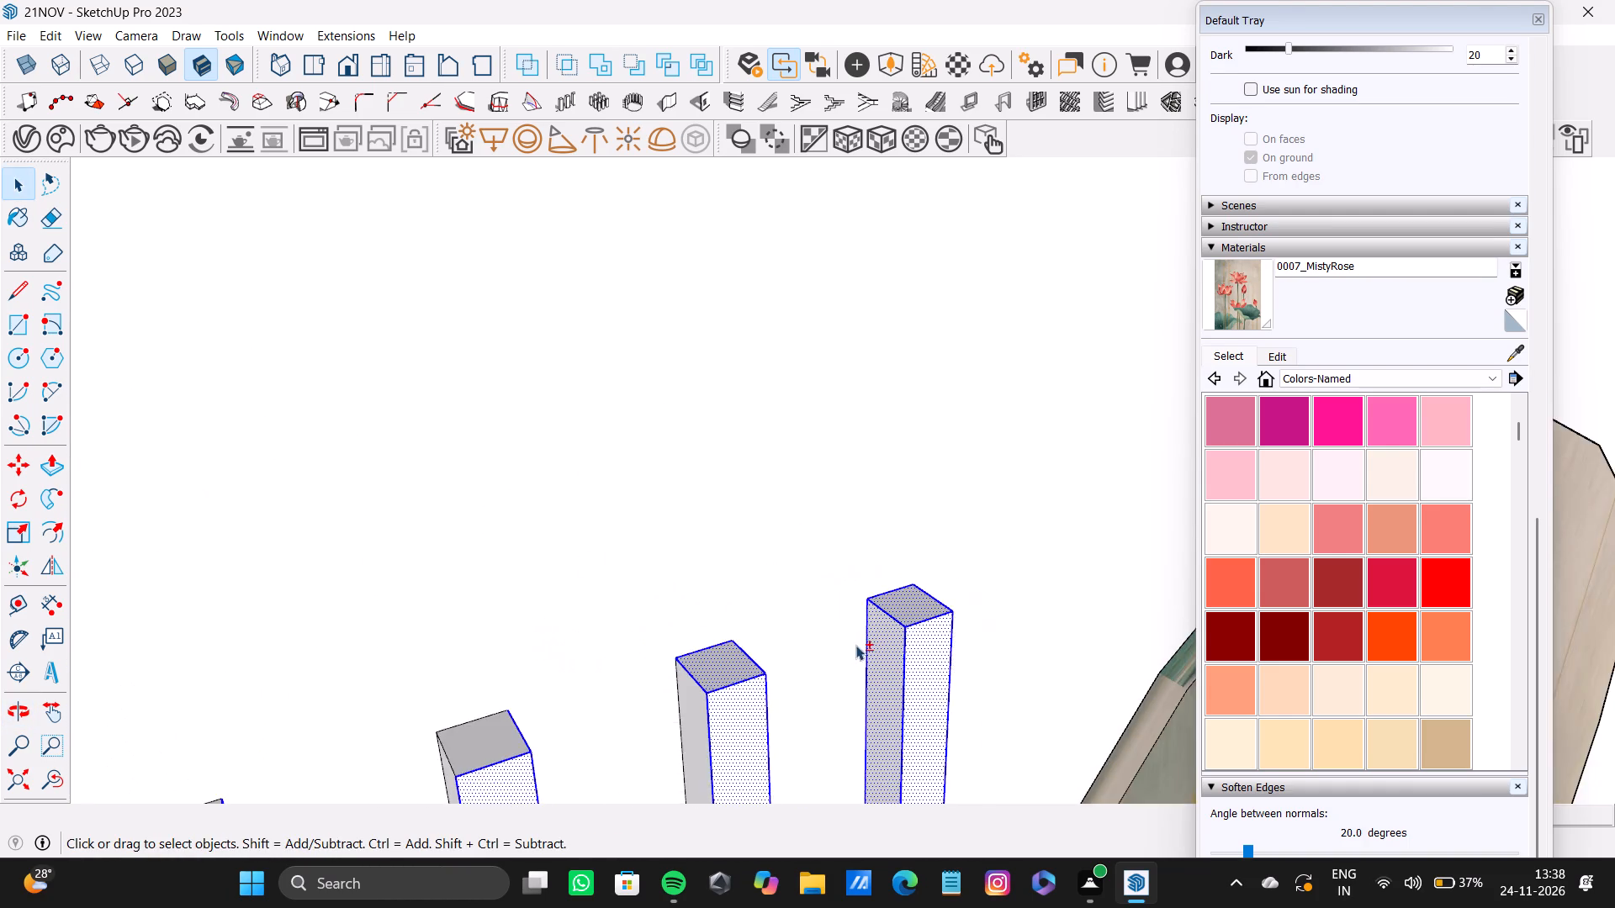
{"action": "middle_click_drag", "start_coordinate": [855, 645], "coordinate": [839, 340], "text": "shift"}
{"action": "scroll", "coordinate": [690, 488], "scroll_direction": "up", "scroll_amount": 4, "text": "shift"}
{"action": "double_click", "coordinate": [690, 487], "text": "shift"}
Add the top and remaining side faces of the twentieth and nineteenth slats to the selection, with their edges.
{"action": "middle_click_drag", "start_coordinate": [594, 387], "coordinate": [1003, 491], "text": "shift"}
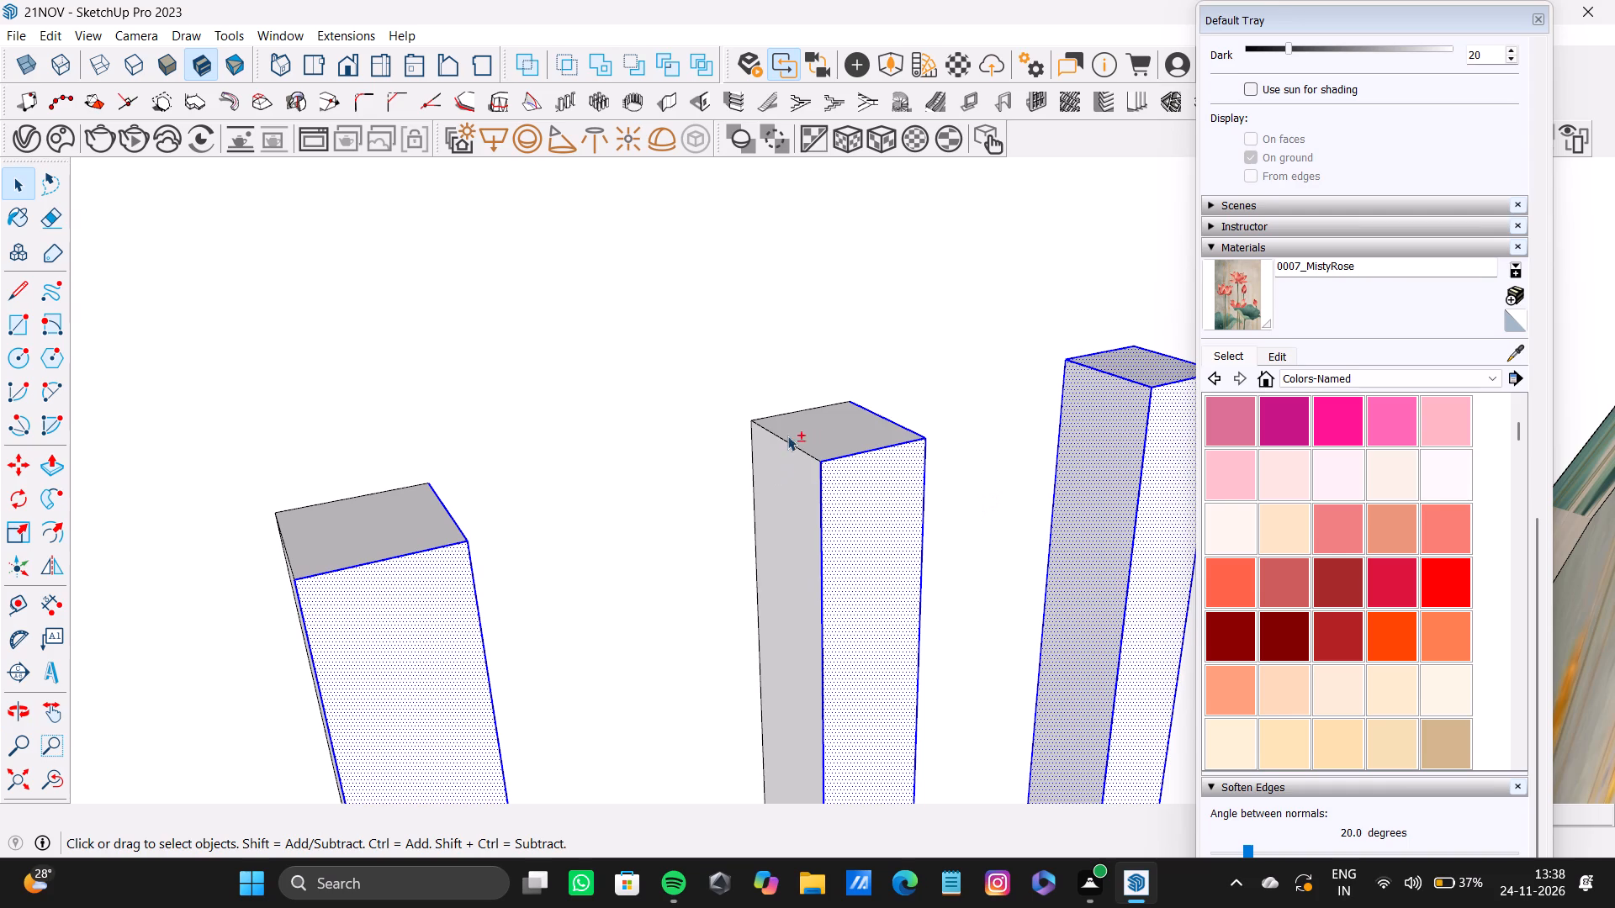
{"action": "double_click", "coordinate": [813, 435], "text": "shift"}
{"action": "double_click", "coordinate": [781, 501], "text": "shift"}
{"action": "middle_click_drag", "start_coordinate": [698, 505], "coordinate": [900, 446], "text": "shift"}
{"action": "double_click", "coordinate": [571, 456], "text": "shift"}
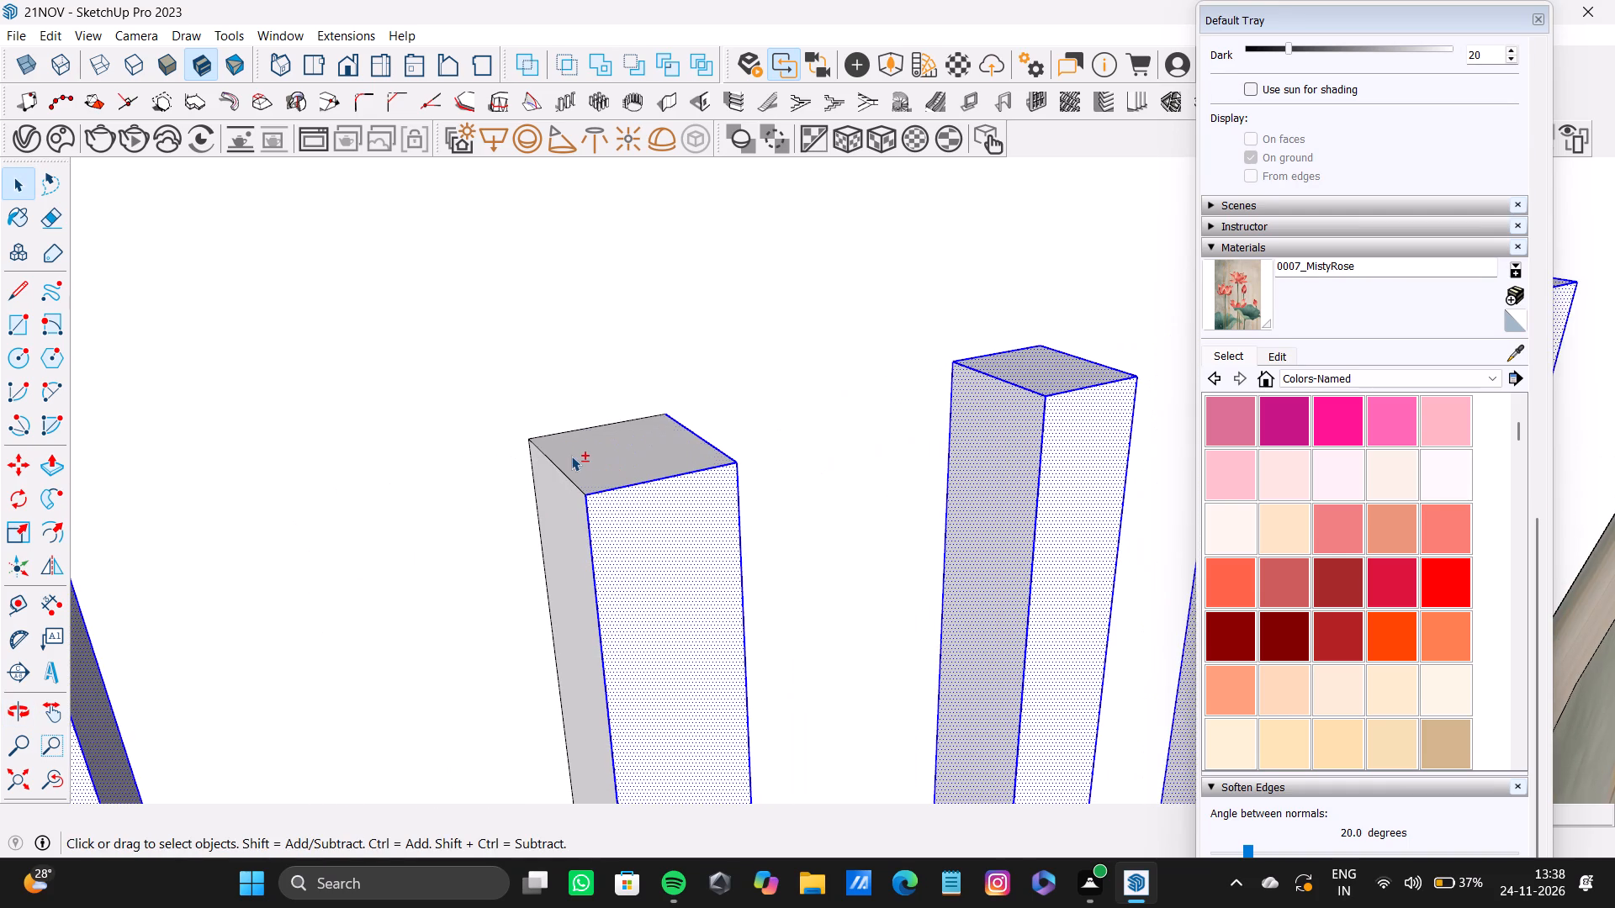
{"action": "double_click", "coordinate": [562, 516], "text": "shift"}
Add the top and remaining side faces of the eighteenth and seventeenth slats to the selection, with their edges.
{"action": "middle_click_drag", "start_coordinate": [555, 515], "coordinate": [956, 478], "text": "shift"}
{"action": "double_click", "coordinate": [551, 535], "text": "shift"}
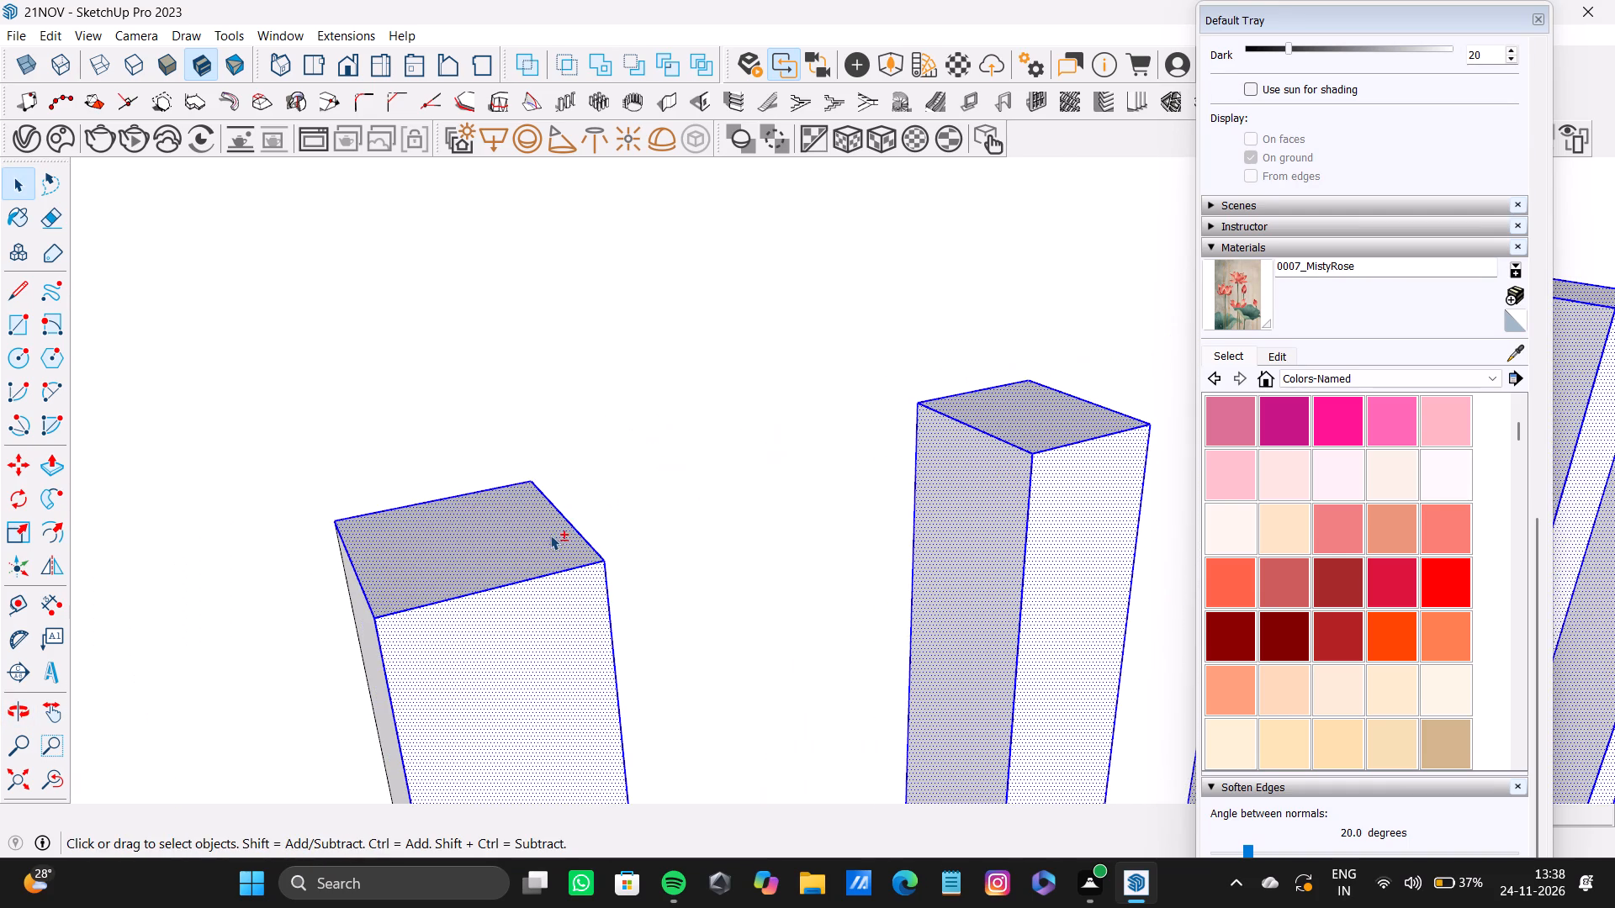
{"action": "scroll", "coordinate": [522, 544], "scroll_direction": "down", "scroll_amount": 7, "text": "shift"}
{"action": "middle_click_drag", "start_coordinate": [522, 562], "coordinate": [952, 346], "text": "shift"}
{"action": "scroll", "coordinate": [851, 427], "scroll_direction": "up", "scroll_amount": 4, "text": "shift"}
{"action": "double_click", "coordinate": [865, 421], "text": "shift"}
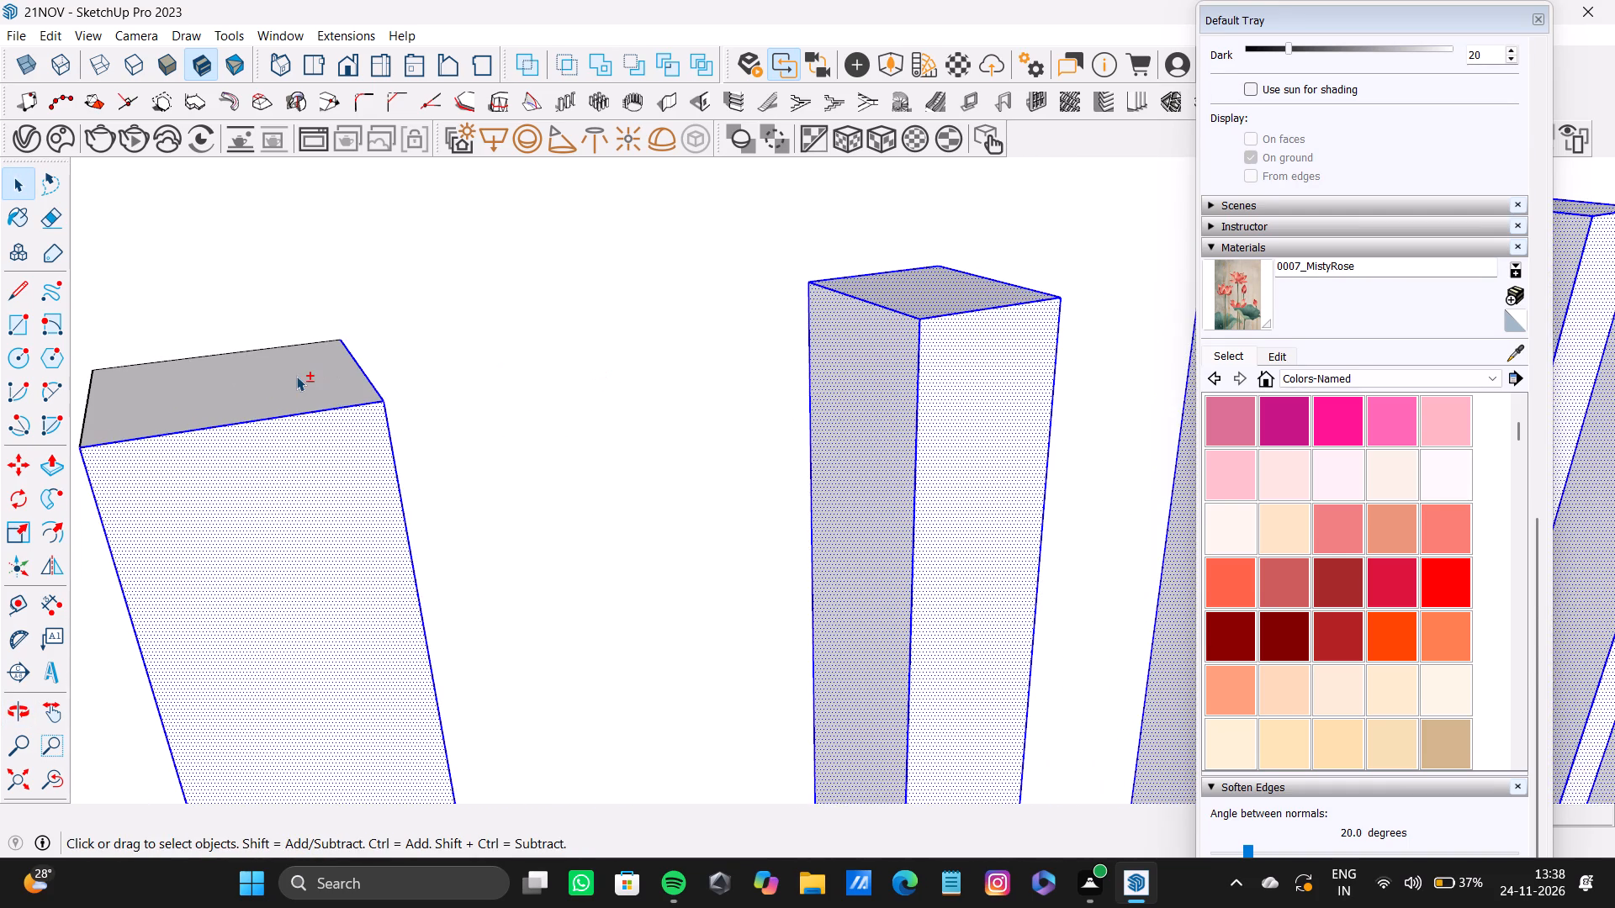
{"action": "double_click", "coordinate": [293, 376], "text": "shift"}
{"action": "middle_click_drag", "start_coordinate": [293, 388], "coordinate": [776, 343], "text": "shift"}
{"action": "middle_click_drag", "start_coordinate": [883, 334], "coordinate": [960, 322], "text": "shift"}
{"action": "middle_click_drag", "start_coordinate": [767, 409], "coordinate": [875, 370]}
{"action": "double_click", "coordinate": [730, 402], "text": "shift"}
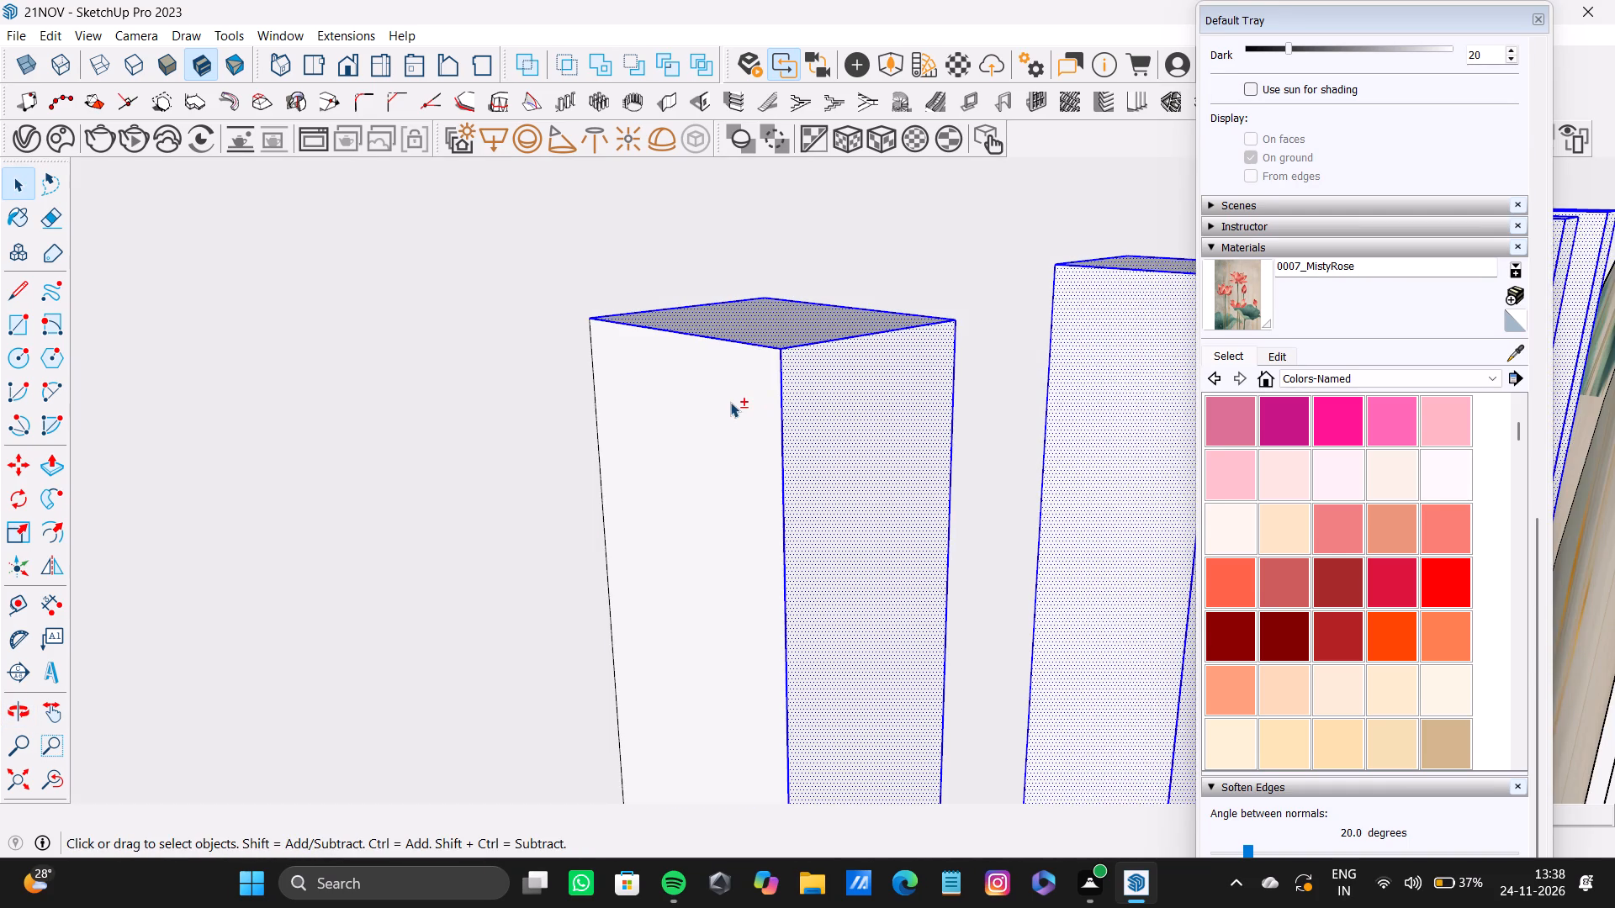
Add the top and remaining side faces of the sixteenth and fifteenth slats to the selection, with their edges.
{"action": "scroll", "coordinate": [730, 403], "scroll_direction": "down", "scroll_amount": 10, "text": "shift"}
{"action": "middle_click_drag", "start_coordinate": [730, 414], "coordinate": [975, 322], "text": "shift"}
{"action": "double_click", "coordinate": [704, 311], "text": "shift"}
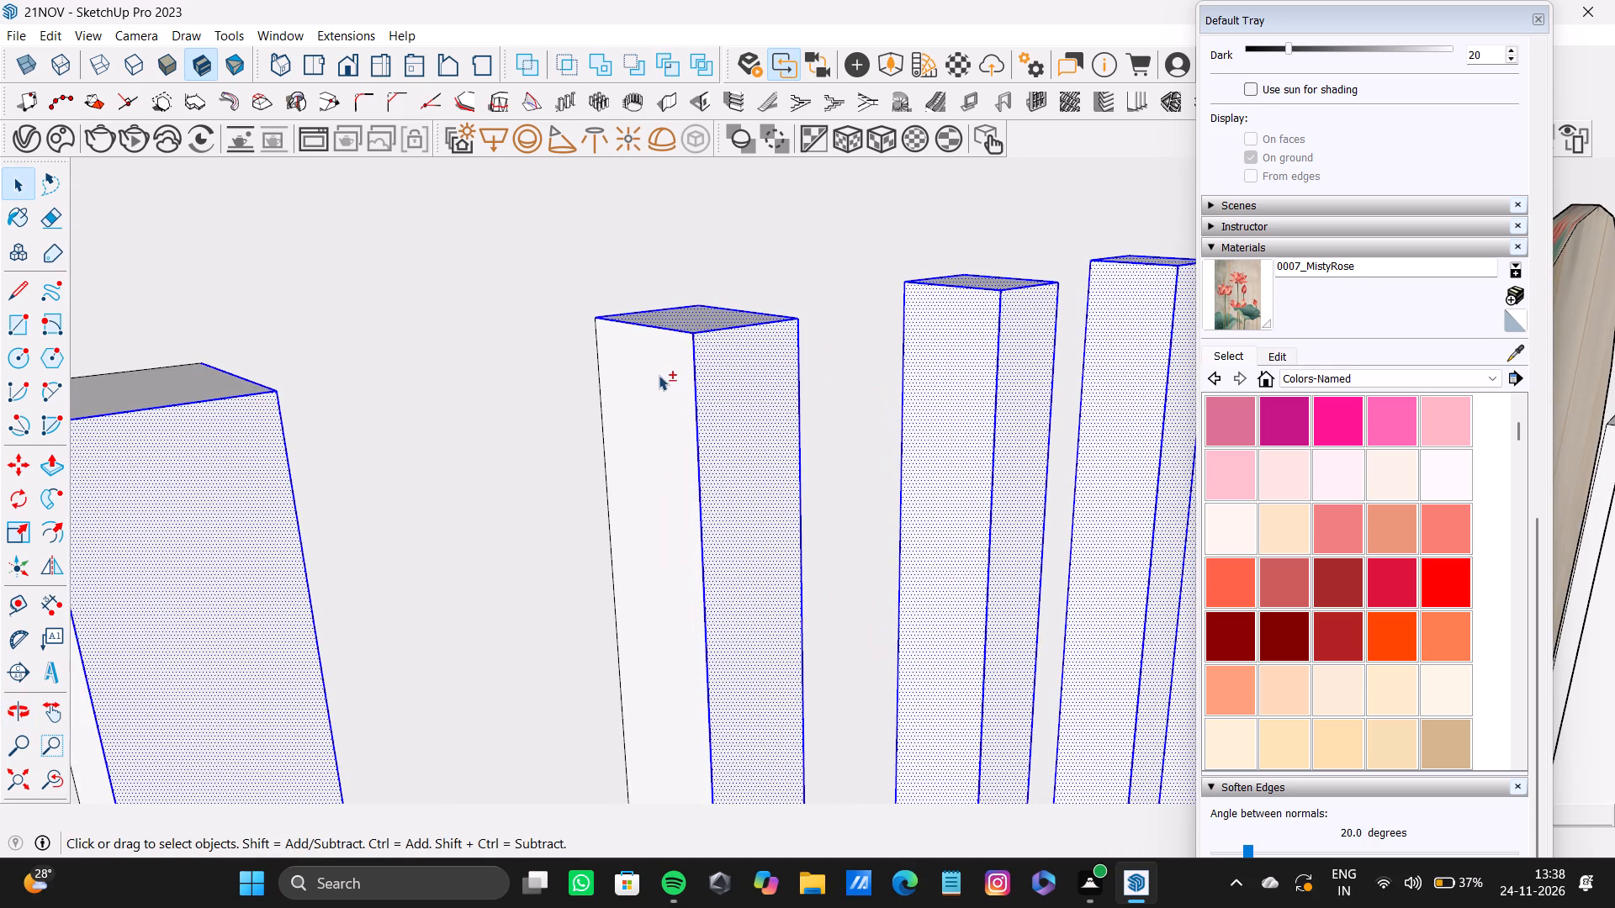
{"action": "double_click", "coordinate": [654, 380], "text": "shift"}
{"action": "scroll", "coordinate": [654, 378], "scroll_direction": "down", "scroll_amount": 5, "text": "shift"}
{"action": "middle_click_drag", "start_coordinate": [654, 378], "coordinate": [891, 370], "text": "shift"}
{"action": "double_click", "coordinate": [650, 377], "text": "shift"}
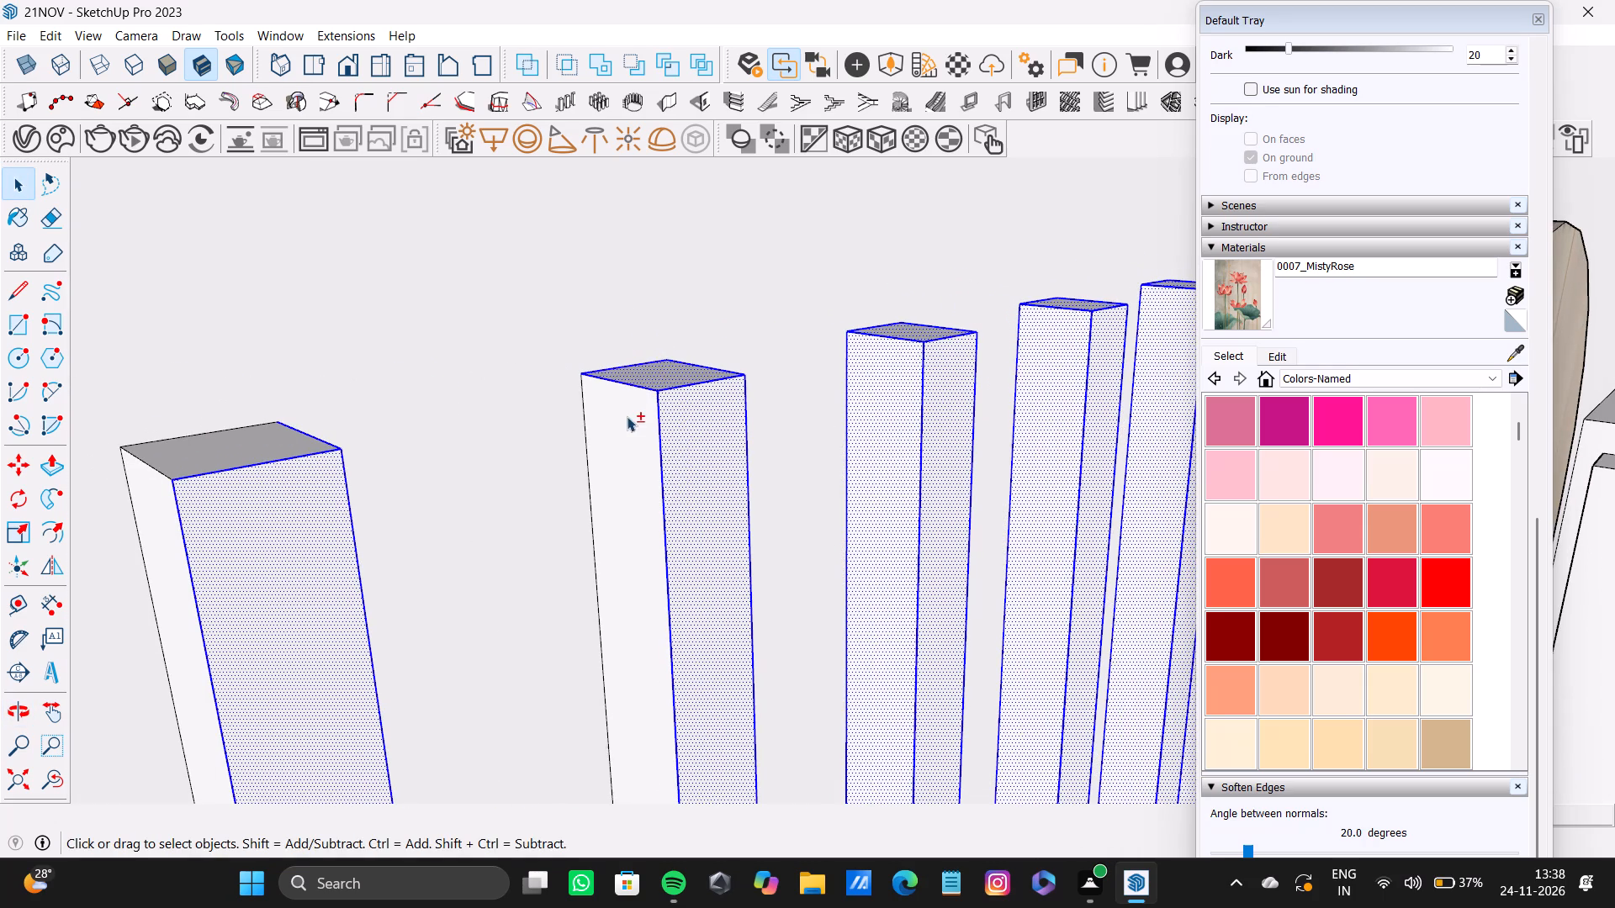
{"action": "double_click", "coordinate": [626, 417], "text": "shift"}
Add the top and remaining side faces of the fourteenth and thirteenth slats to the selection, with their edges.
{"action": "middle_click_drag", "start_coordinate": [627, 417], "coordinate": [1007, 383], "text": "shift"}
{"action": "double_click", "coordinate": [755, 404], "text": "shift"}
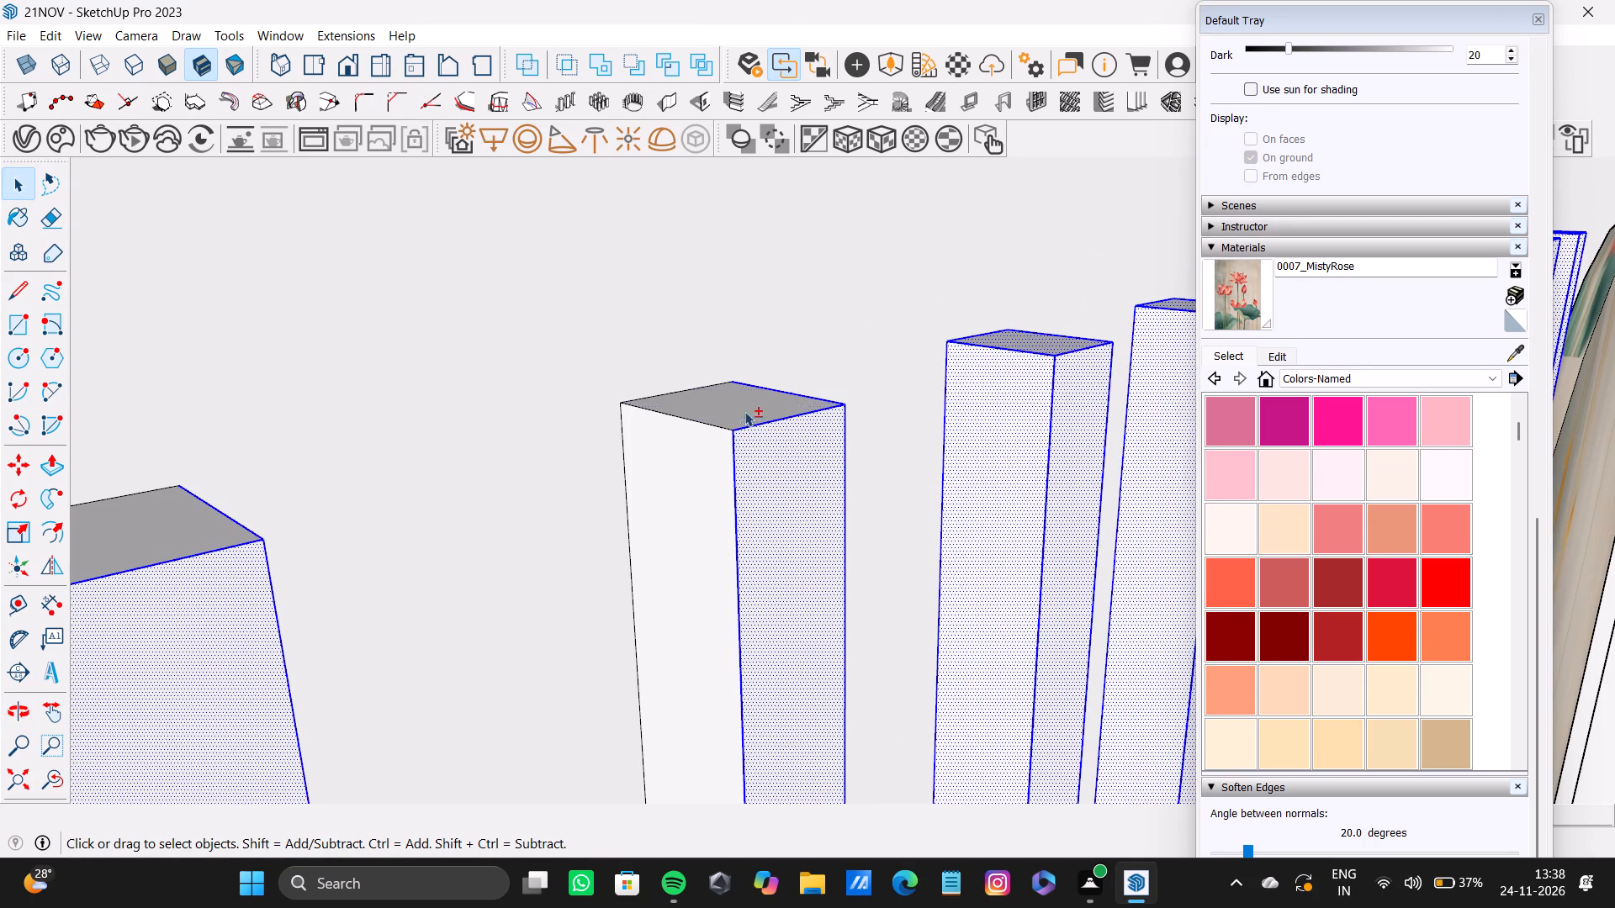
{"action": "double_click", "coordinate": [690, 450], "text": "shift"}
{"action": "double_click", "coordinate": [710, 420], "text": "shift"}
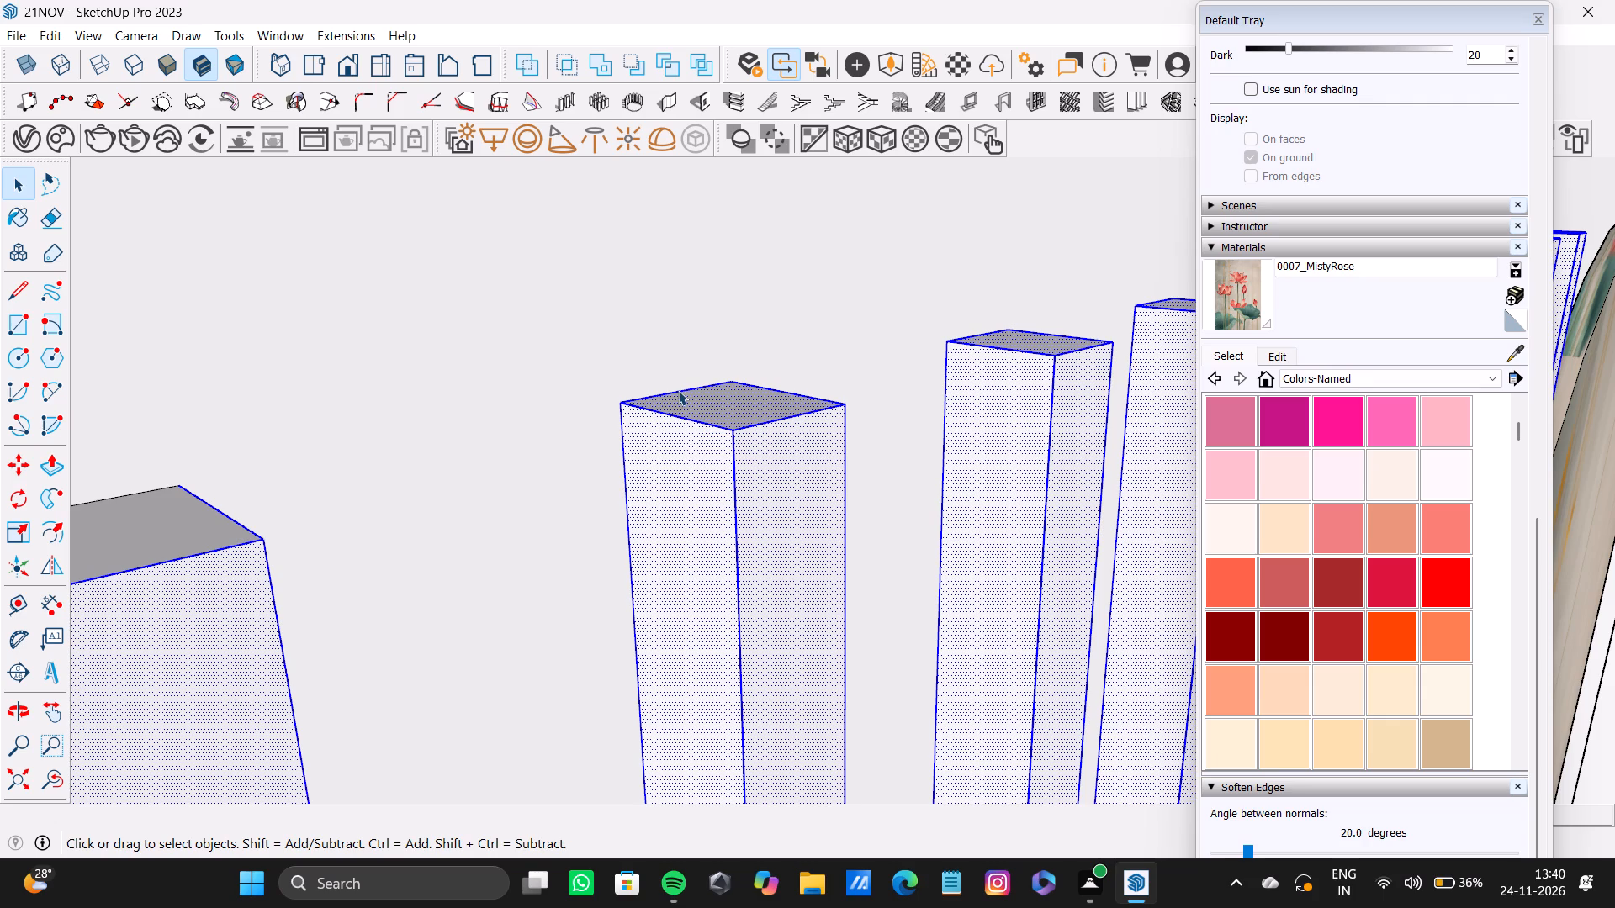
{"action": "scroll", "coordinate": [617, 543], "scroll_direction": "down", "scroll_amount": 9}
{"action": "scroll", "coordinate": [420, 459], "scroll_direction": "down", "scroll_amount": 7}
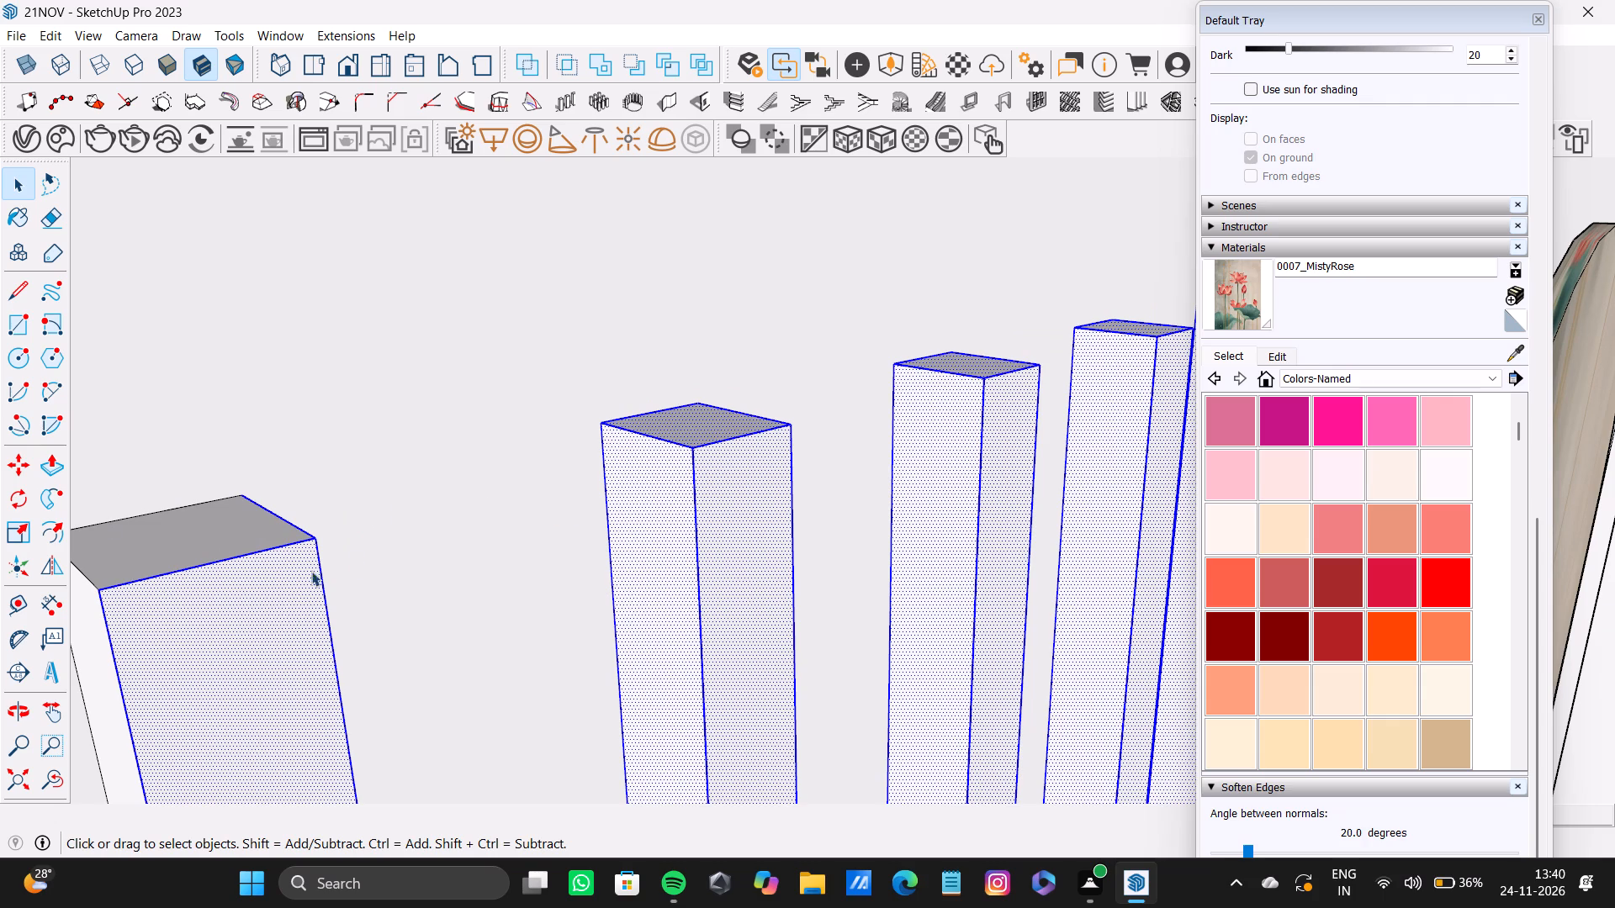
{"action": "scroll", "coordinate": [324, 548], "scroll_direction": "down", "scroll_amount": 12}
{"action": "middle_click_drag", "start_coordinate": [310, 535], "coordinate": [503, 478], "text": "shift"}
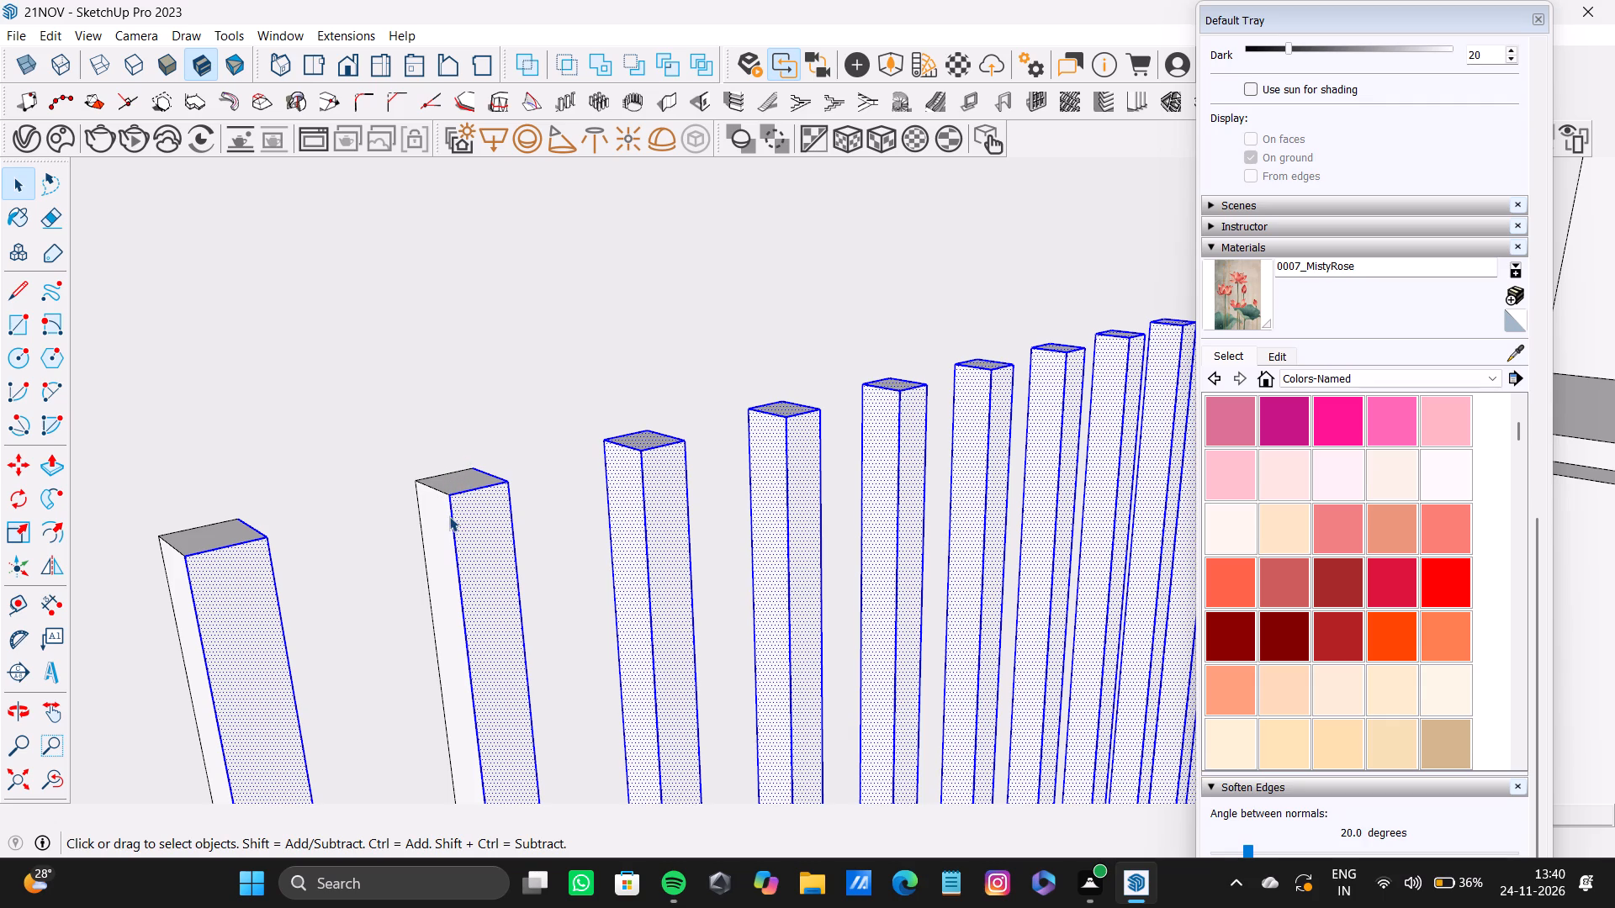
{"action": "scroll", "coordinate": [448, 516], "scroll_direction": "up", "scroll_amount": 17}
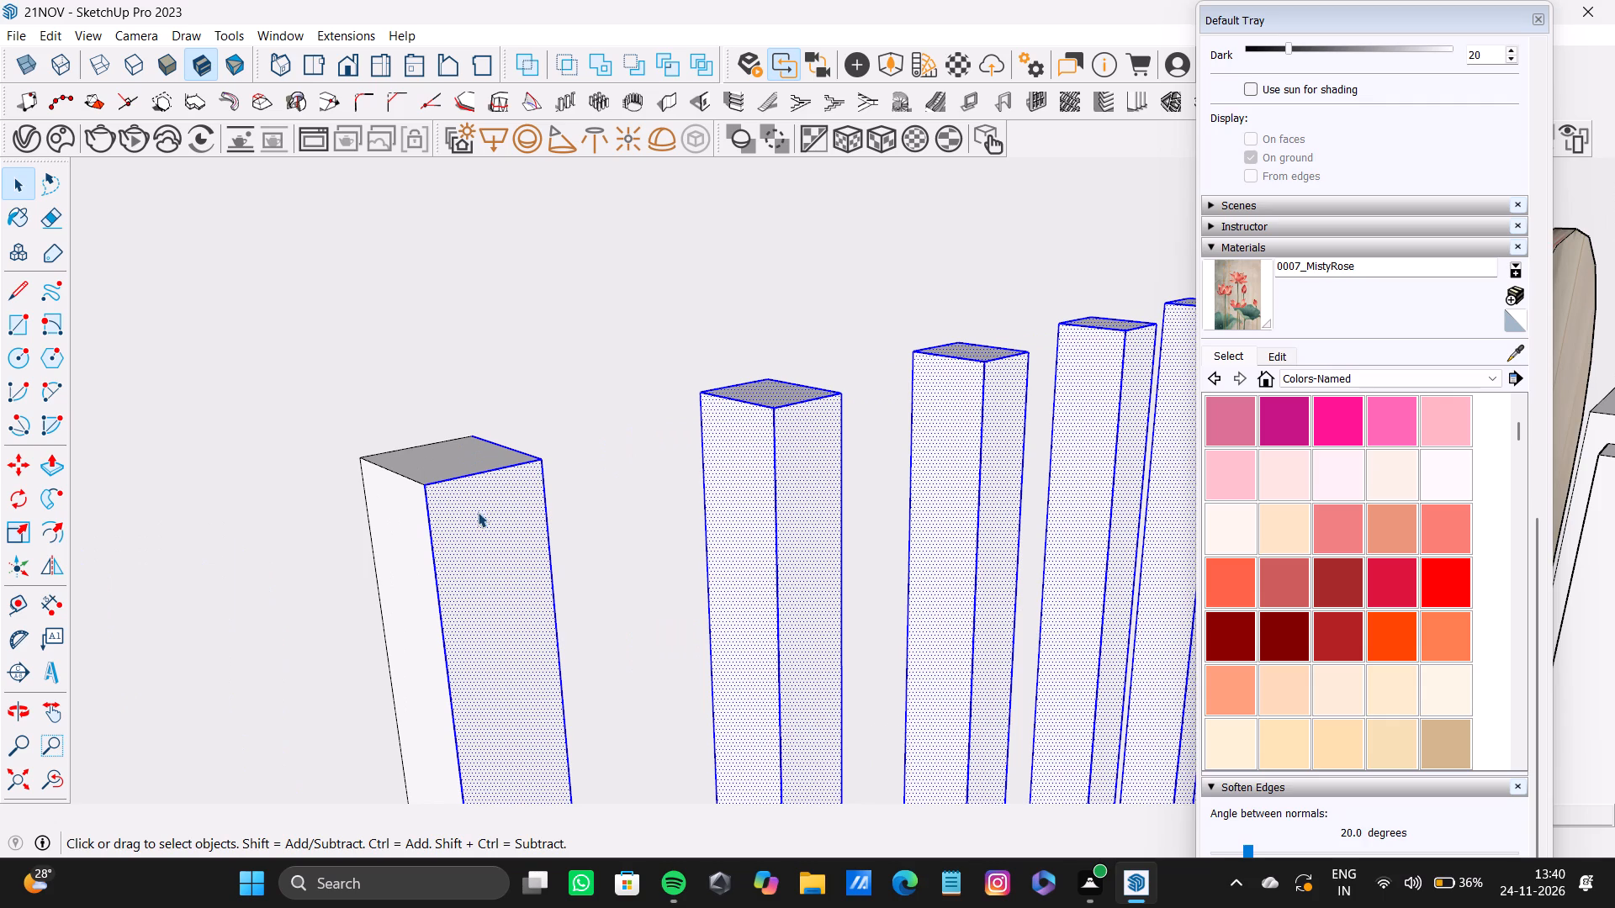
{"action": "double_click", "coordinate": [457, 462], "text": "shift"}
{"action": "double_click", "coordinate": [408, 519], "text": "shift"}
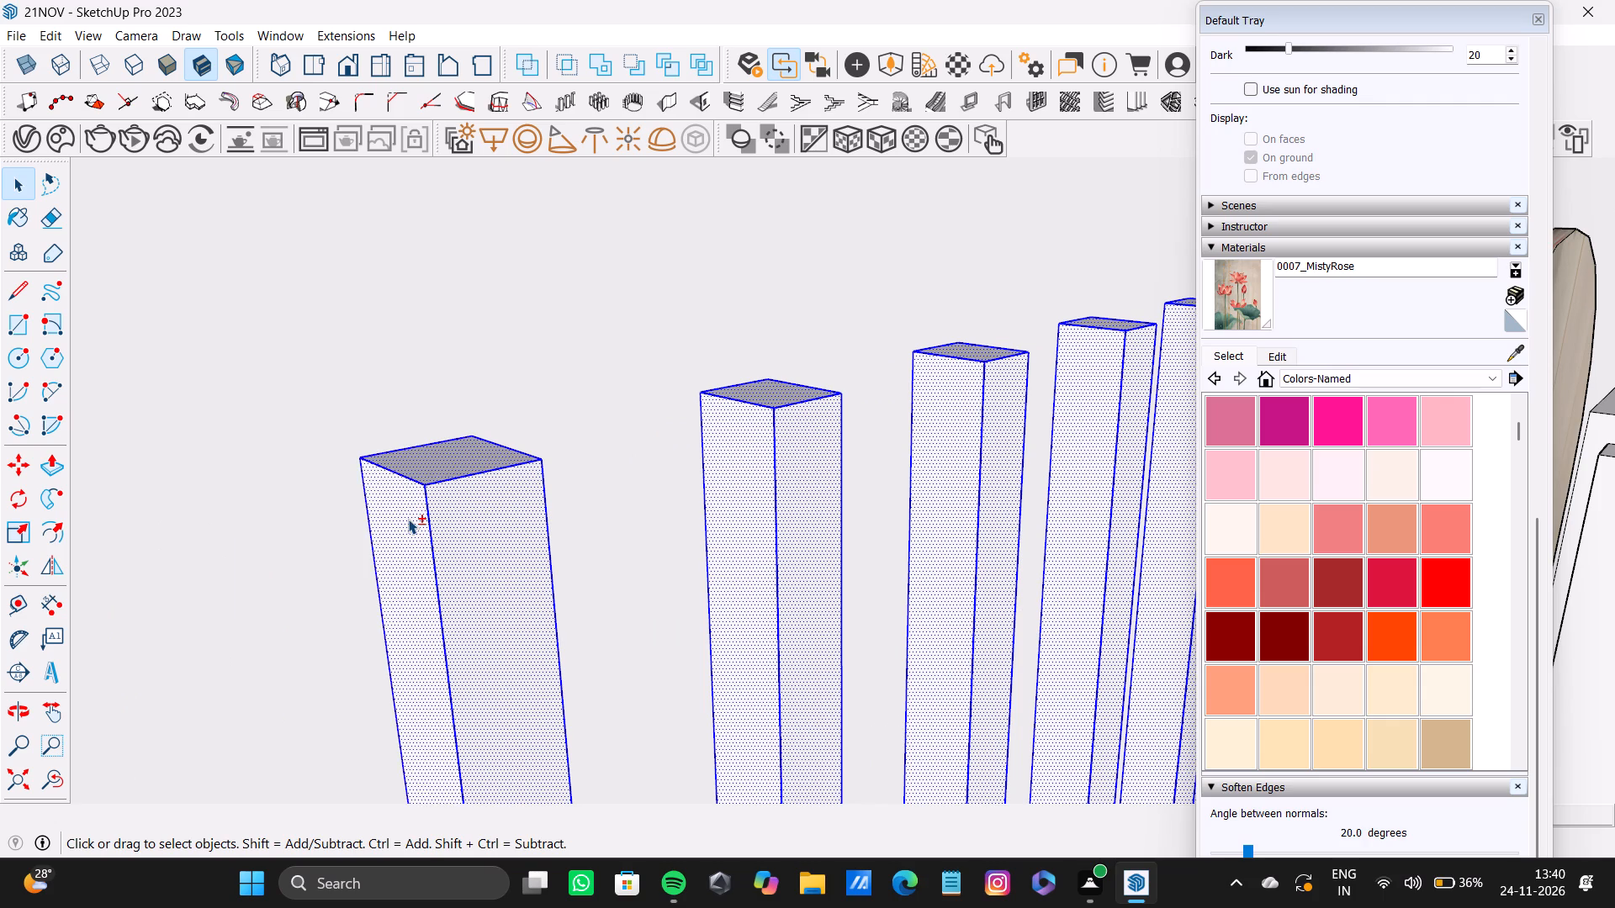
Add the twelfth slat's top face and remaining side face to the selection, with their edges.
{"action": "scroll", "coordinate": [408, 519], "scroll_direction": "down", "scroll_amount": 10, "text": "shift"}
{"action": "middle_click_drag", "start_coordinate": [408, 519], "coordinate": [700, 462], "text": "shift"}
{"action": "scroll", "coordinate": [495, 528], "scroll_direction": "up", "scroll_amount": 7, "text": "shift"}
{"action": "double_click", "coordinate": [578, 446], "text": "shift"}
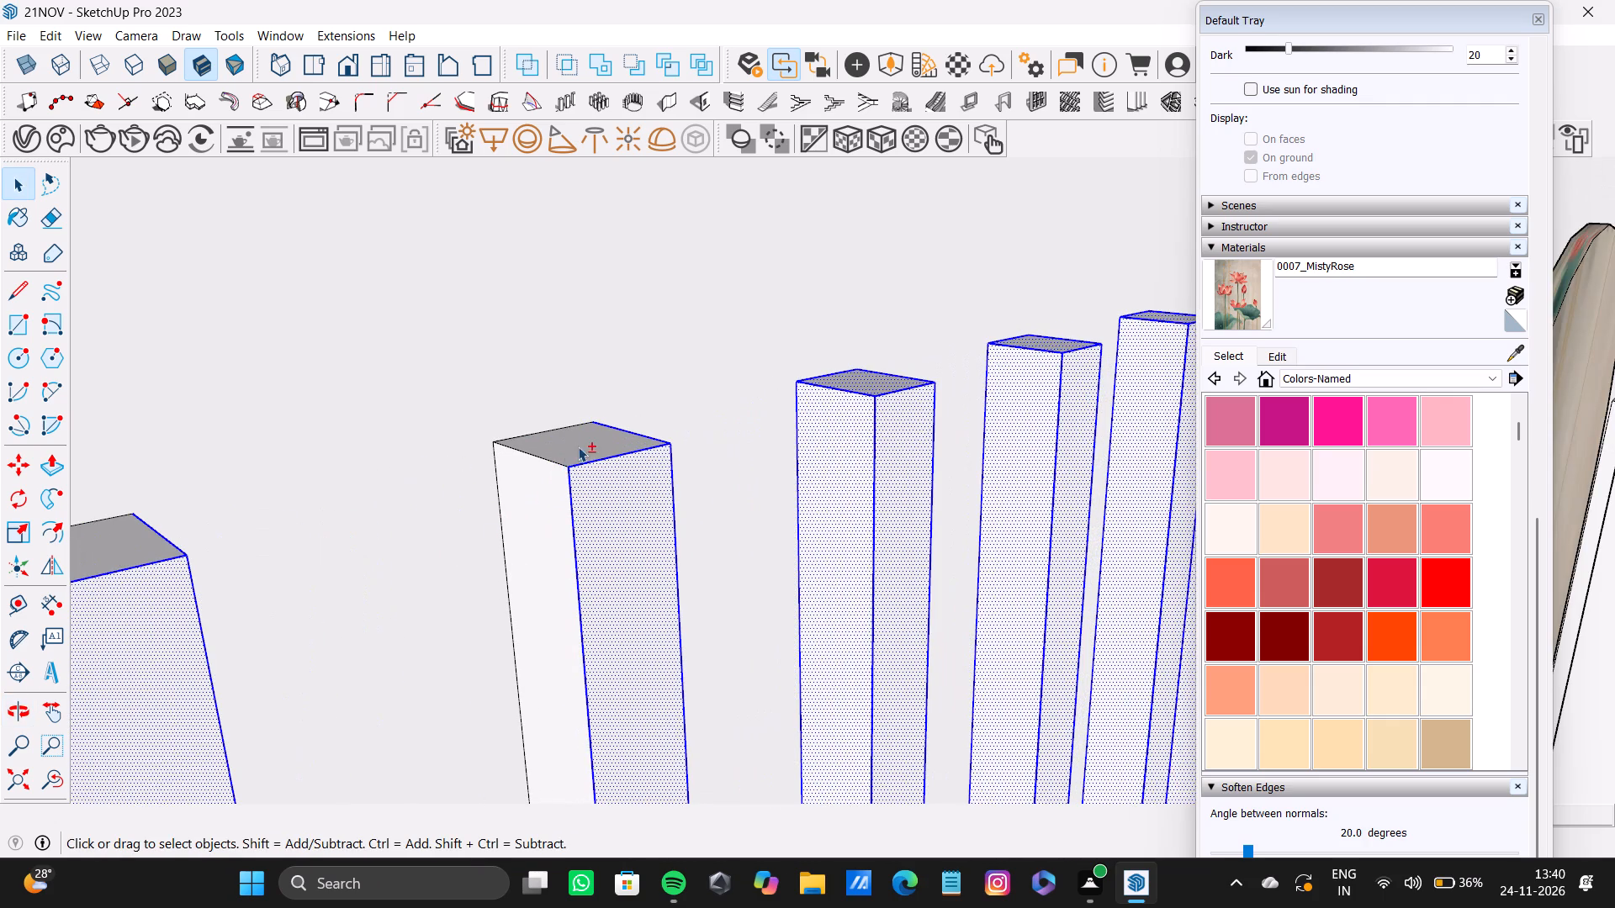
{"action": "double_click", "coordinate": [522, 515], "text": "shift"}
Add the top faces of the eleventh and tenth slats to the selection, with their edges.
{"action": "scroll", "coordinate": [518, 517], "scroll_direction": "down", "scroll_amount": 5, "text": "shift"}
{"action": "middle_click_drag", "start_coordinate": [508, 516], "coordinate": [743, 464], "text": "shift"}
{"action": "scroll", "coordinate": [460, 504], "scroll_direction": "up", "scroll_amount": 4, "text": "shift"}
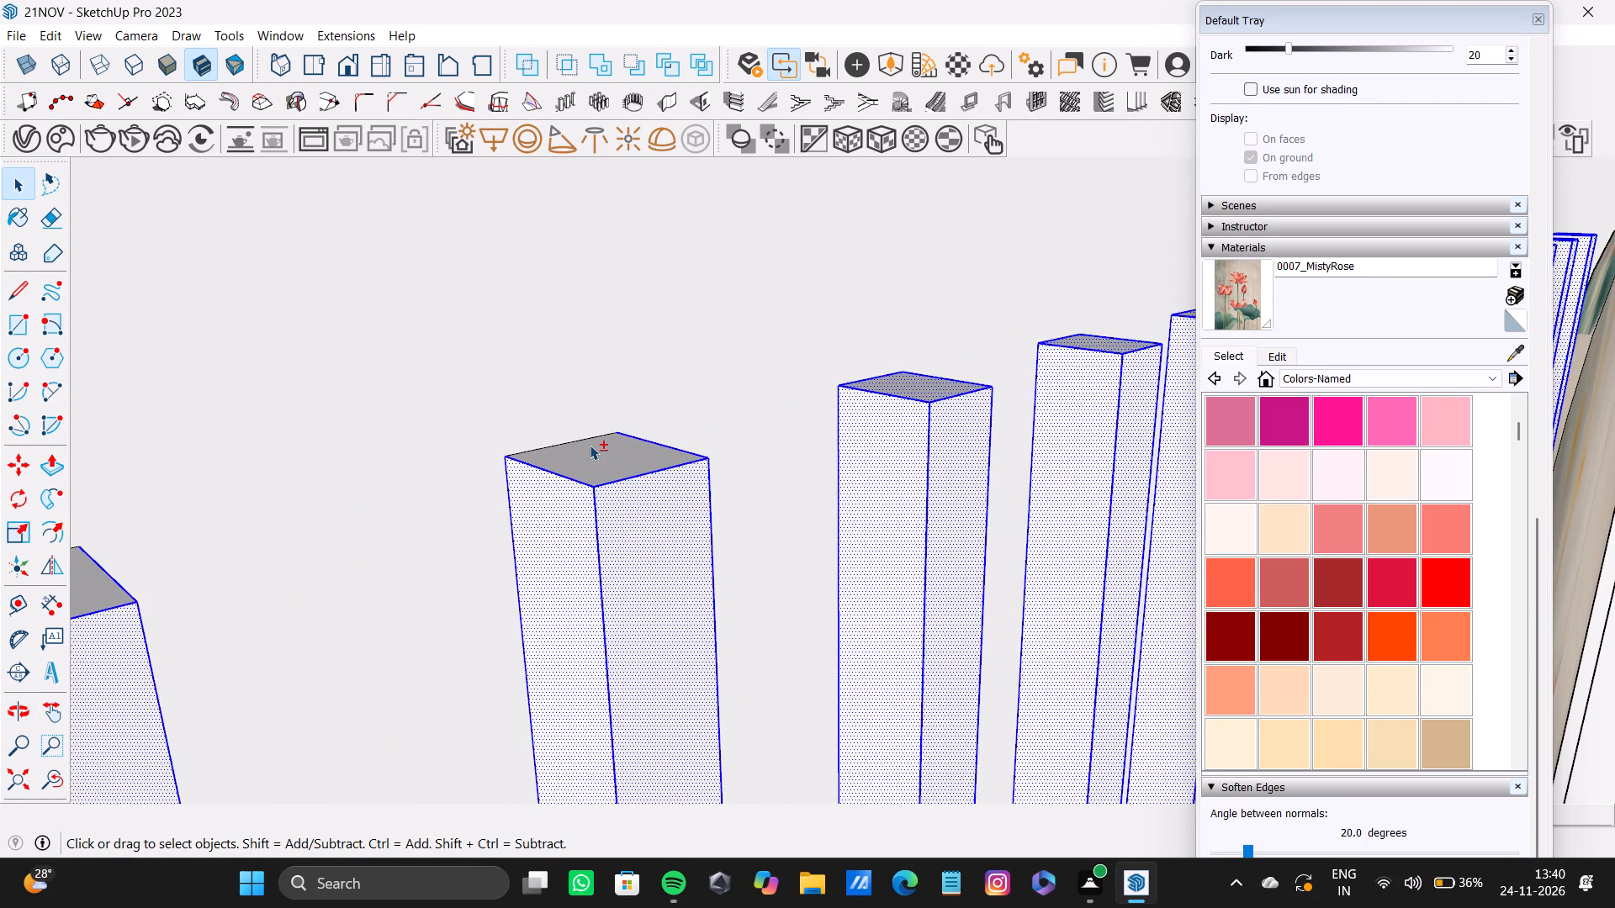
{"action": "double_click", "coordinate": [590, 445], "text": "shift"}
{"action": "scroll", "coordinate": [453, 492], "scroll_direction": "down", "scroll_amount": 5, "text": "shift"}
{"action": "middle_click_drag", "start_coordinate": [428, 490], "coordinate": [635, 454], "text": "shift"}
{"action": "scroll", "coordinate": [421, 509], "scroll_direction": "up", "scroll_amount": 4, "text": "shift"}
{"action": "double_click", "coordinate": [444, 514], "text": "shift"}
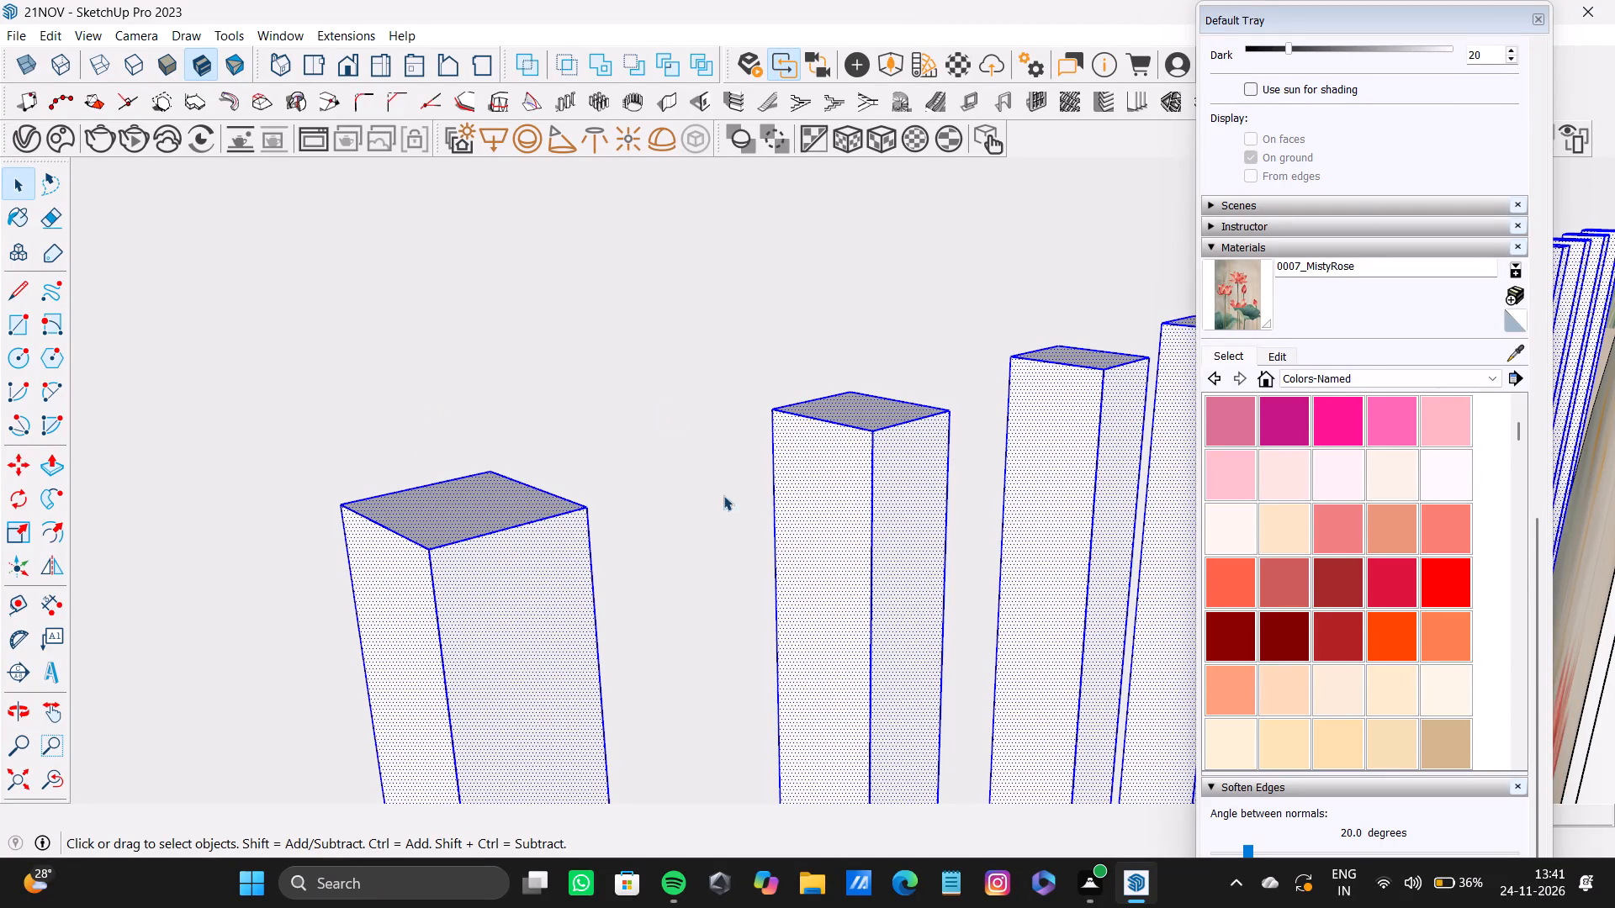
Examine the selected slats along their top ends, across the whole room model and down towards their lower ends.
{"action": "scroll", "coordinate": [615, 509], "scroll_direction": "down", "scroll_amount": 20}
{"action": "scroll", "coordinate": [615, 509], "scroll_direction": "down", "scroll_amount": 9}
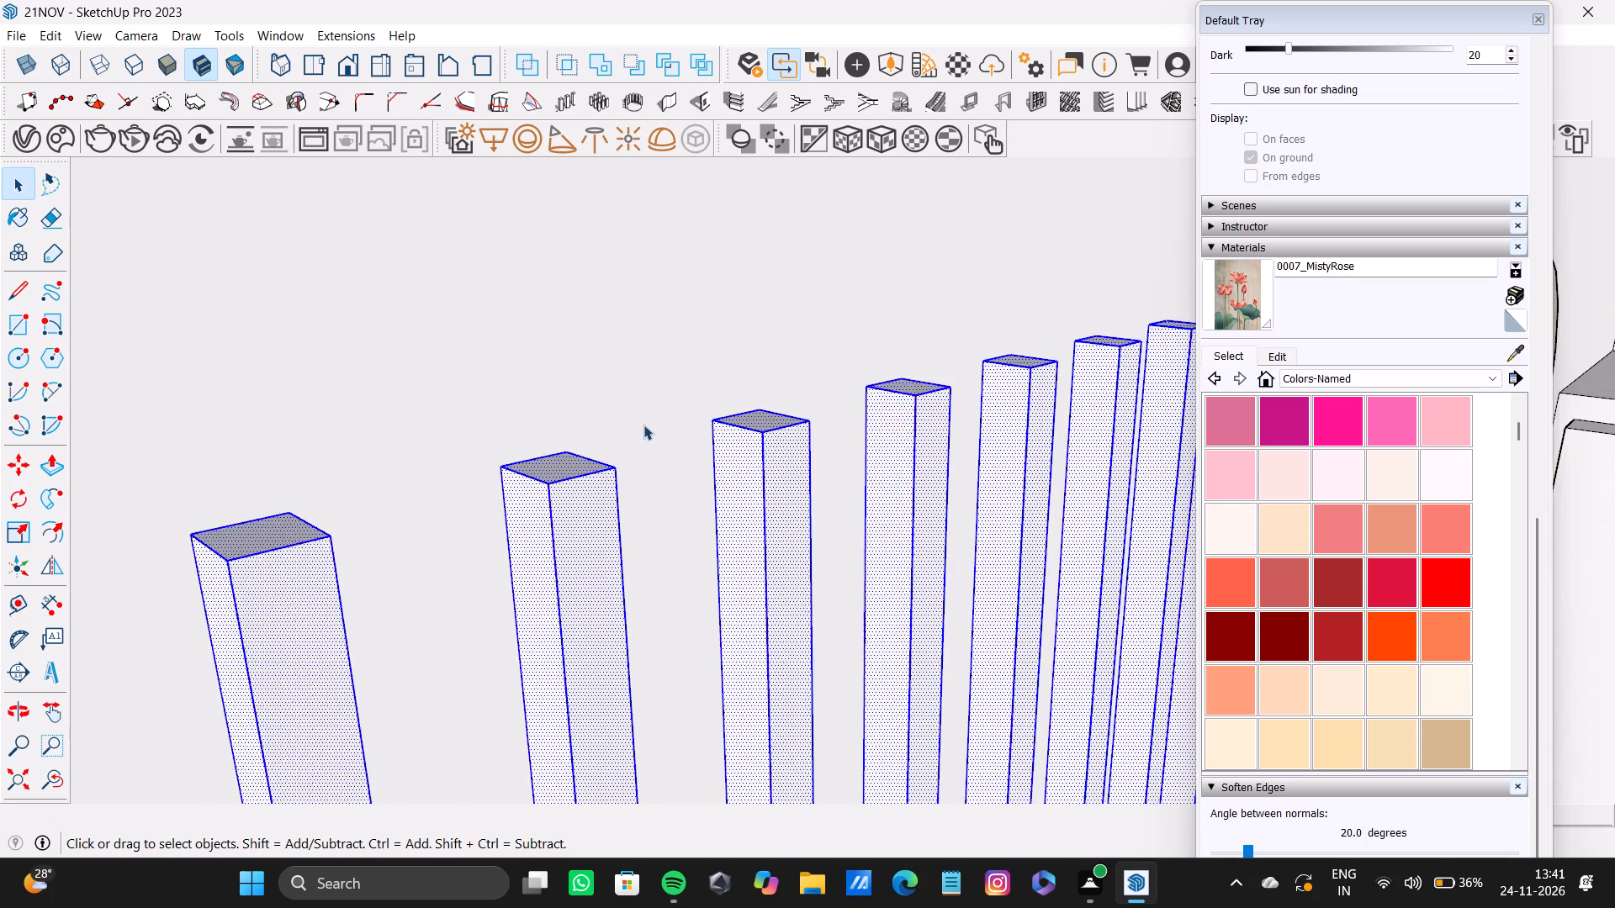
{"action": "scroll", "coordinate": [643, 425], "scroll_direction": "down", "scroll_amount": 3}
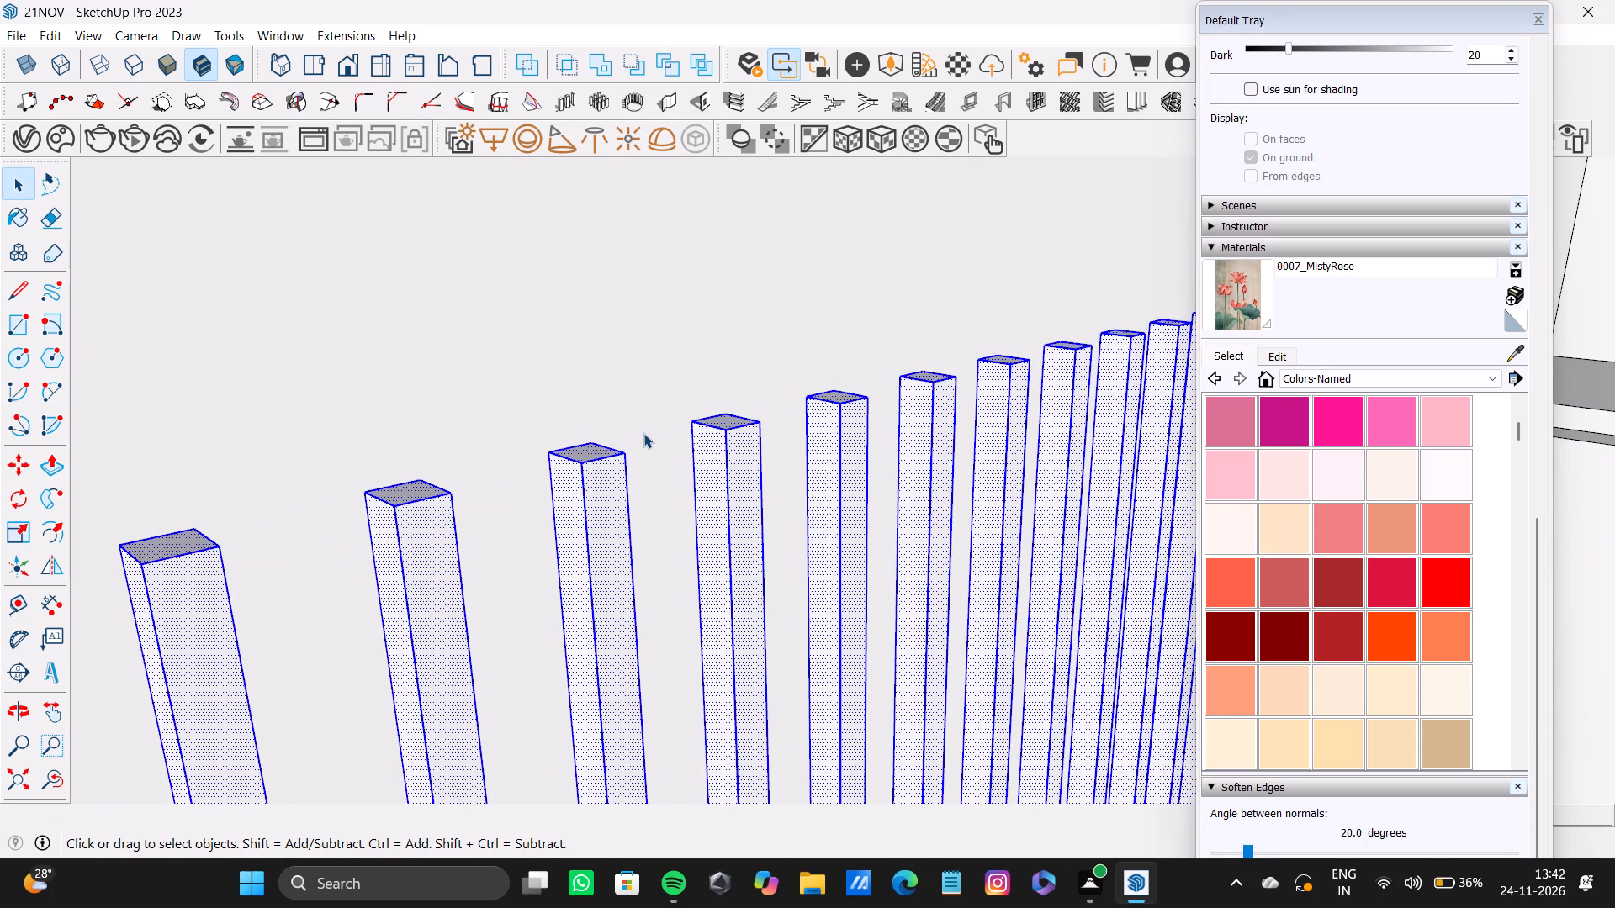
{"action": "scroll", "coordinate": [641, 436], "scroll_direction": "down", "scroll_amount": 8}
{"action": "left_click", "coordinate": [19, 782]}
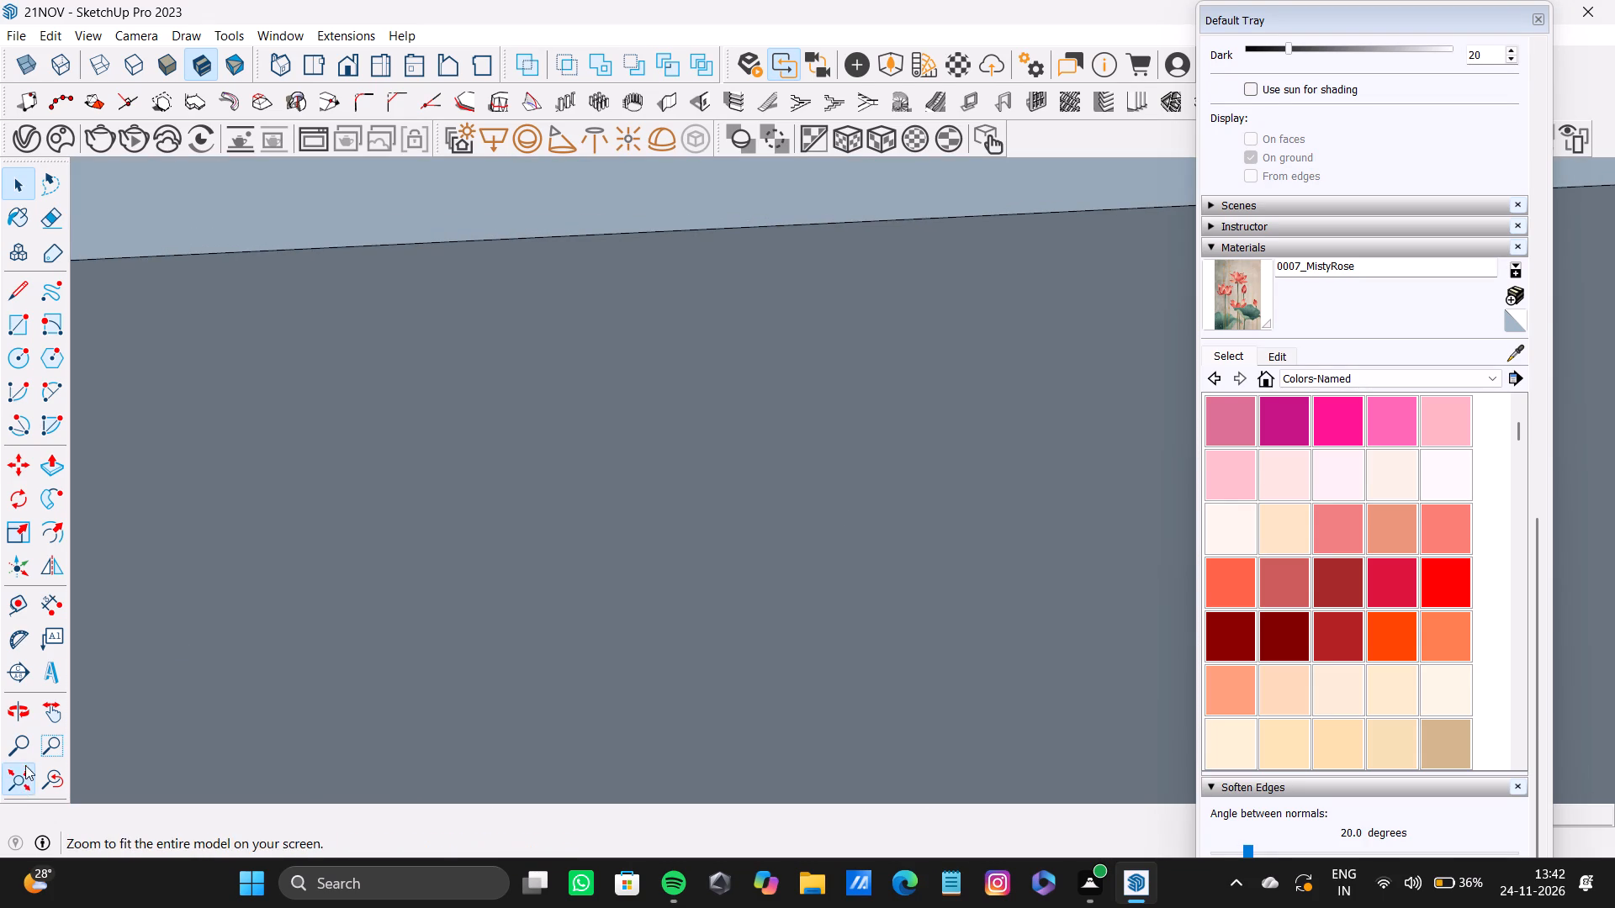
{"action": "middle_click", "coordinate": [663, 512]}
{"action": "scroll", "coordinate": [246, 270], "scroll_direction": "up", "scroll_amount": 9}
{"action": "middle_click_drag", "start_coordinate": [172, 286], "coordinate": [961, 467], "text": "shift"}
{"action": "scroll", "coordinate": [966, 492], "scroll_direction": "up", "scroll_amount": 1}
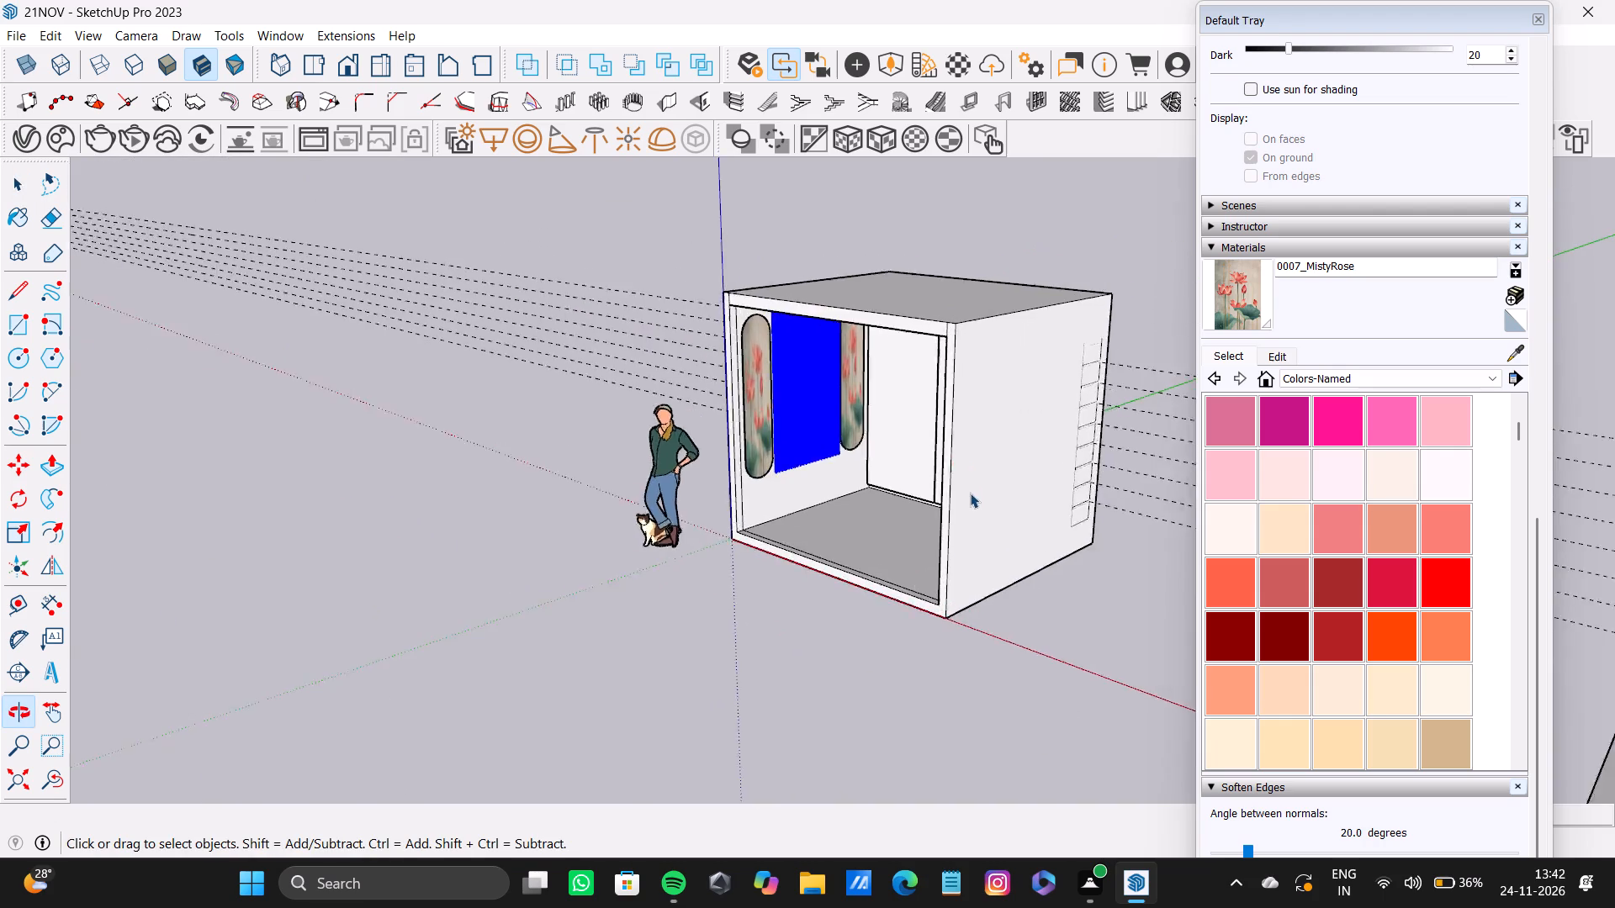
{"action": "scroll", "coordinate": [970, 493], "scroll_direction": "up", "scroll_amount": 16}
{"action": "middle_click_drag", "start_coordinate": [682, 387], "coordinate": [615, 110]}
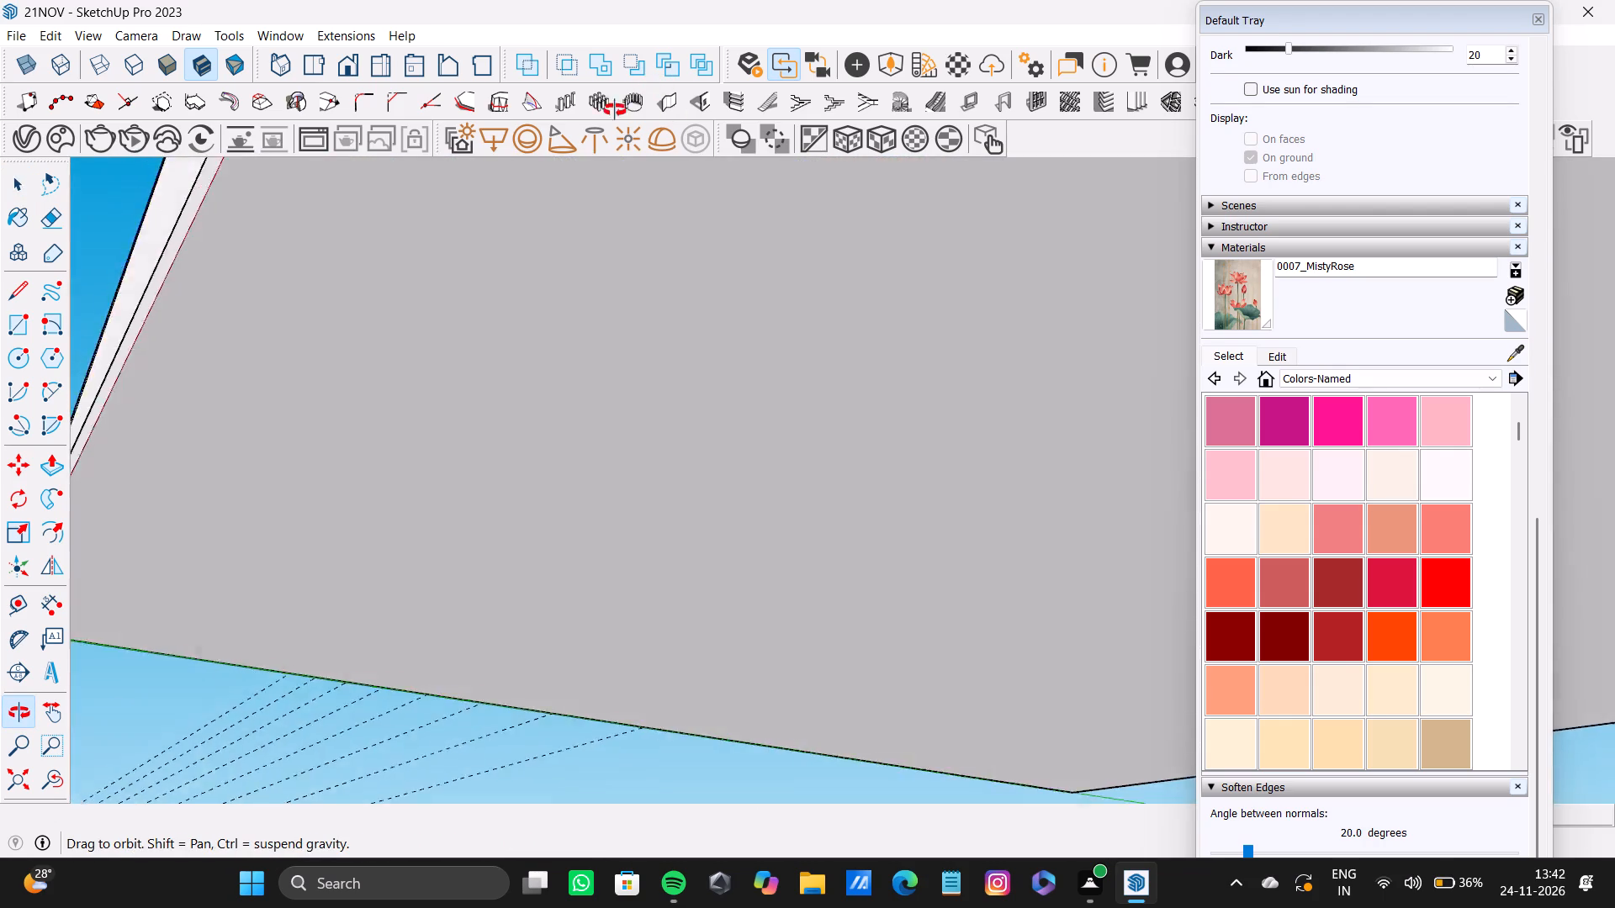
{"action": "middle_click_drag", "start_coordinate": [615, 110], "coordinate": [720, 299]}
{"action": "middle_click", "coordinate": [720, 299]}
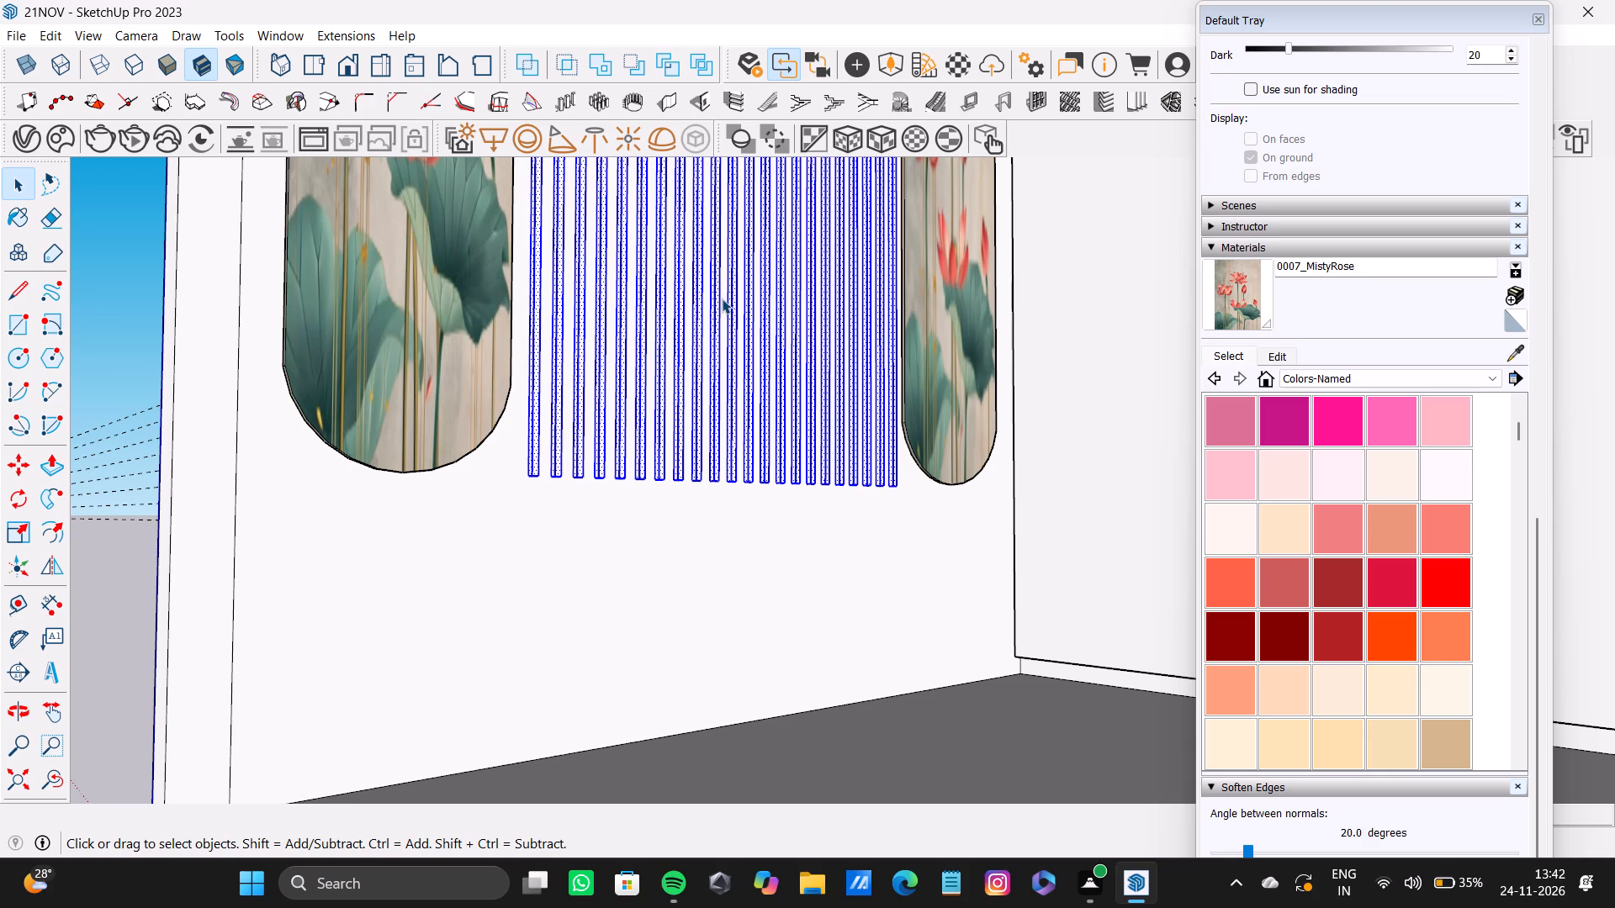
Add the bottom faces of two neighbouring slats in the first part of the panel to the selection, with their edges.
{"action": "scroll", "coordinate": [533, 514], "scroll_direction": "up", "scroll_amount": 15}
{"action": "scroll", "coordinate": [532, 486], "scroll_direction": "up", "scroll_amount": 20}
{"action": "scroll", "coordinate": [532, 486], "scroll_direction": "up", "scroll_amount": 1}
{"action": "middle_click_drag", "start_coordinate": [596, 485], "coordinate": [580, 405]}
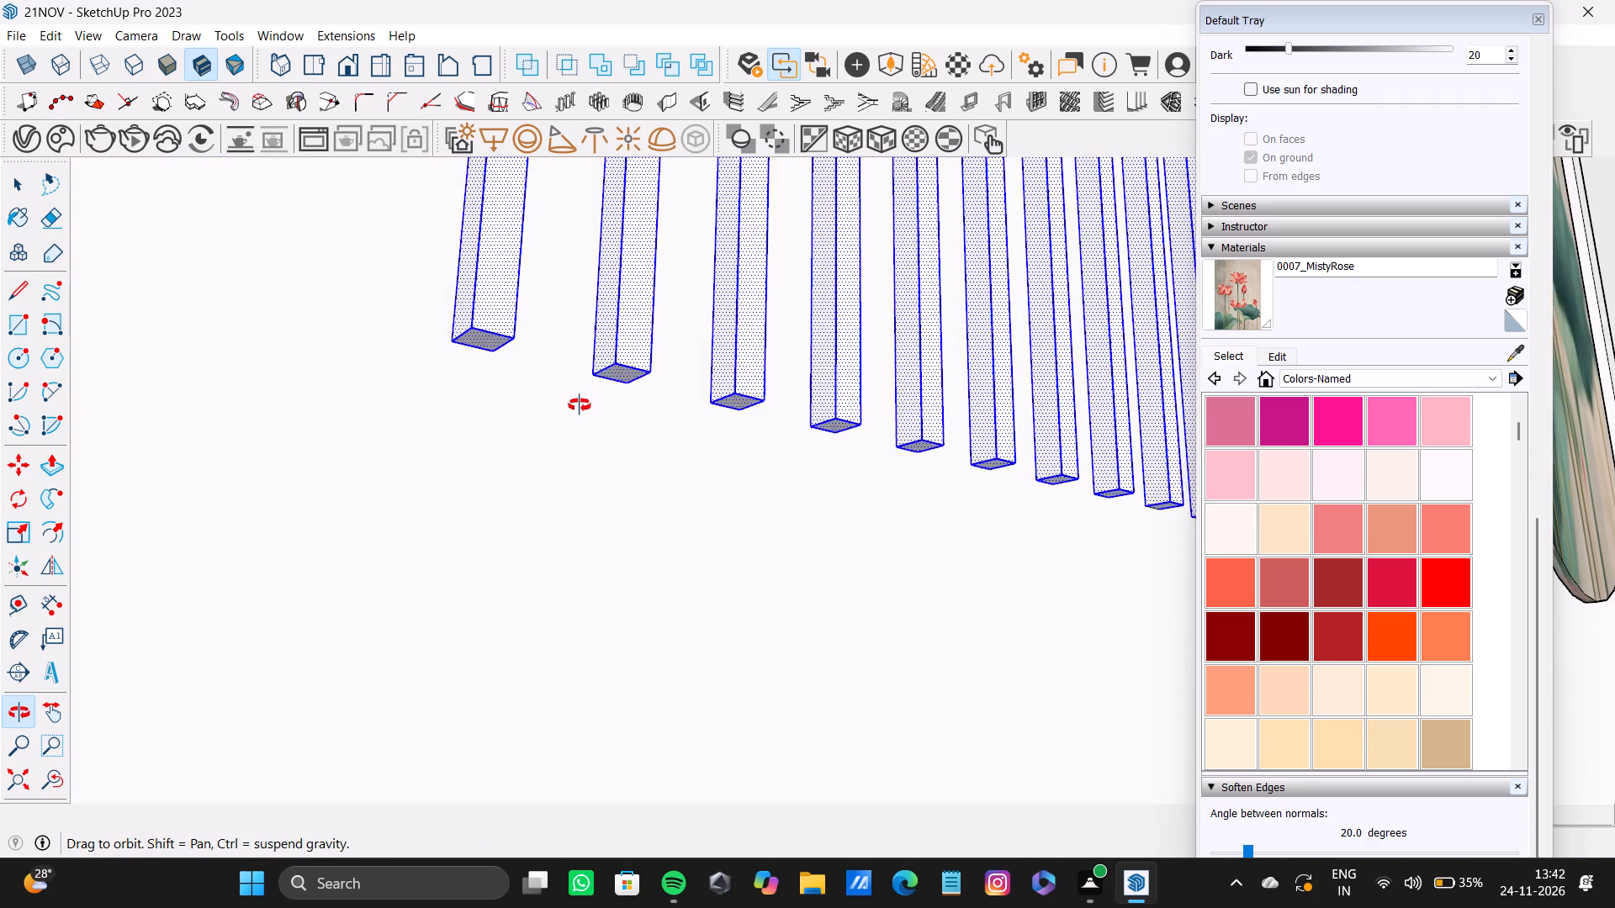
{"action": "middle_click_drag", "start_coordinate": [580, 405], "coordinate": [575, 405]}
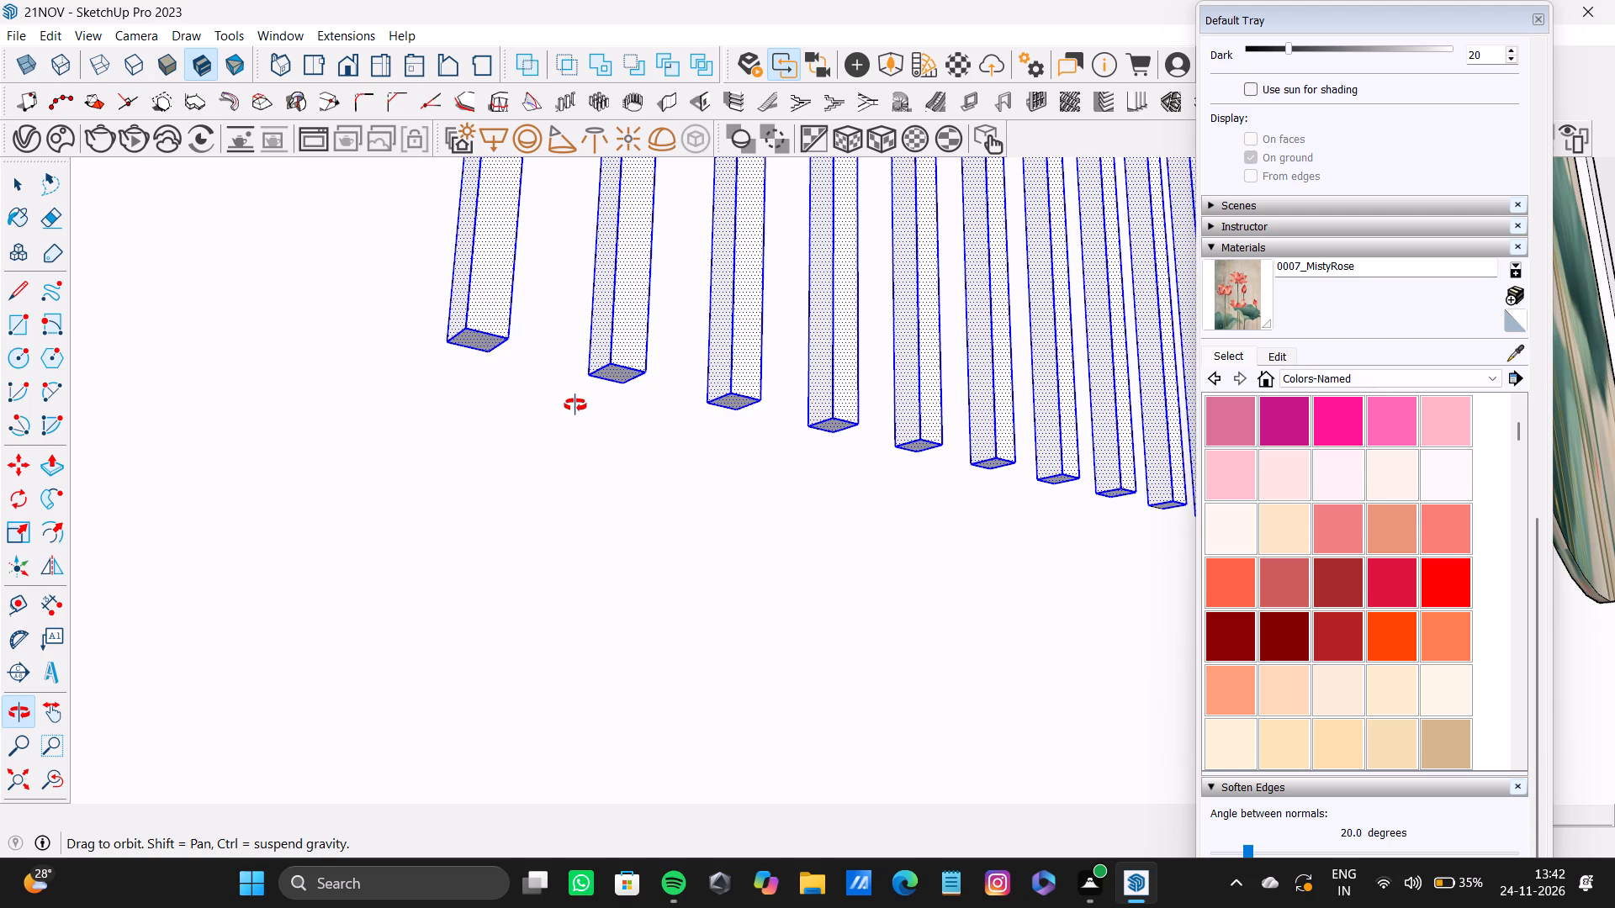
{"action": "middle_click_drag", "start_coordinate": [575, 405], "coordinate": [425, 393]}
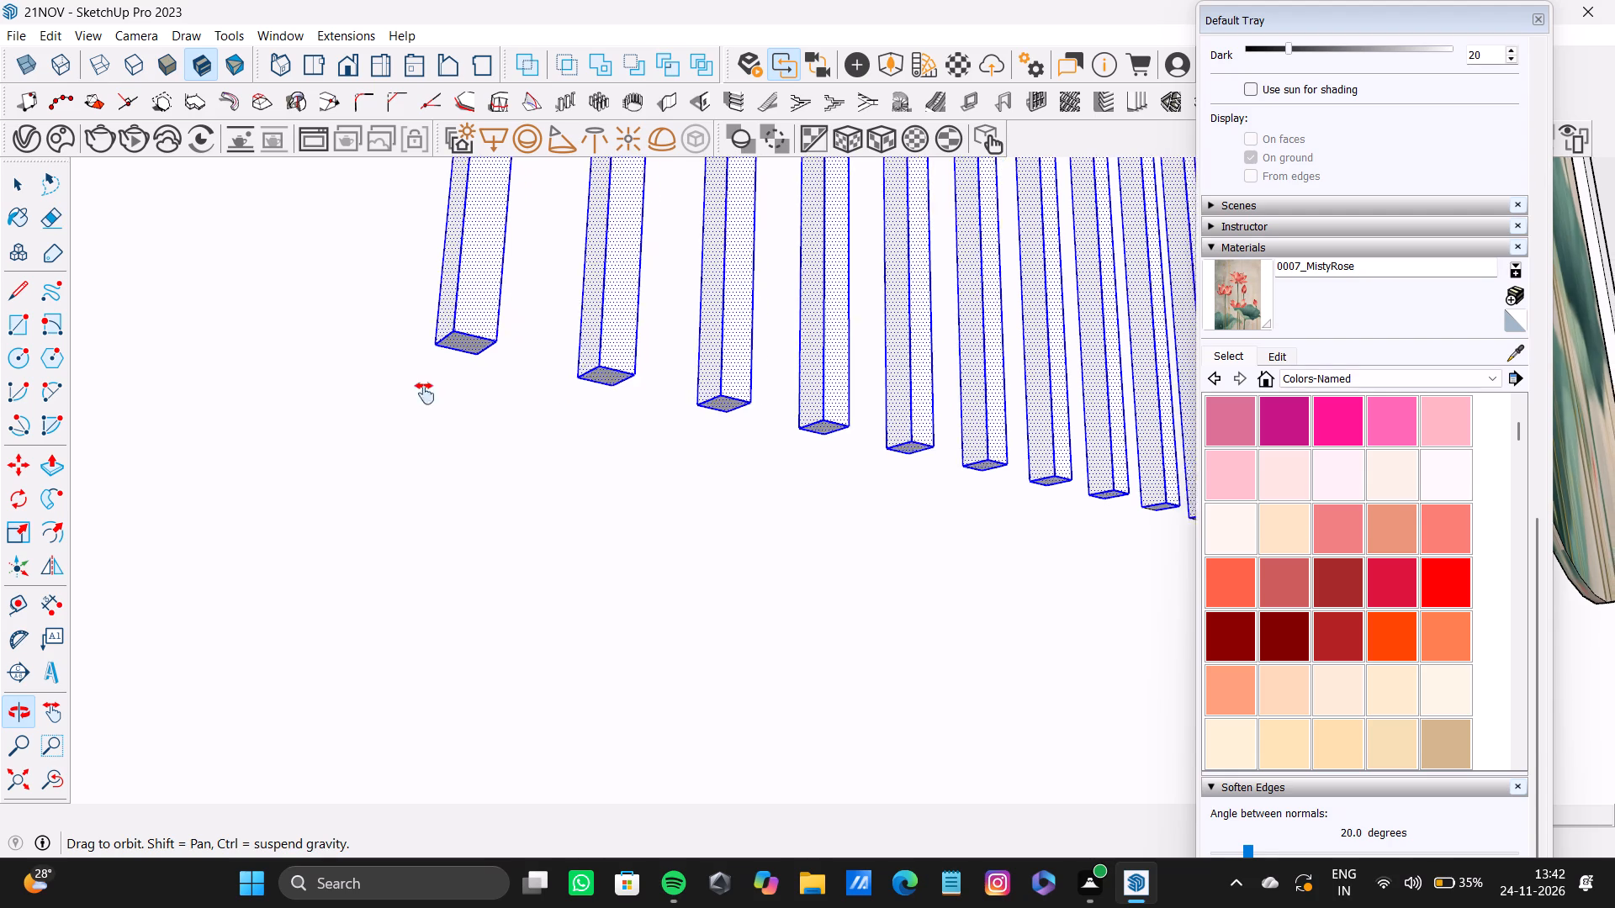
{"action": "middle_click_drag", "start_coordinate": [425, 393], "coordinate": [420, 383]}
{"action": "middle_click_drag", "start_coordinate": [920, 455], "coordinate": [622, 460], "text": "shift"}
{"action": "scroll", "coordinate": [1003, 588], "scroll_direction": "up", "scroll_amount": 2, "text": "shift"}
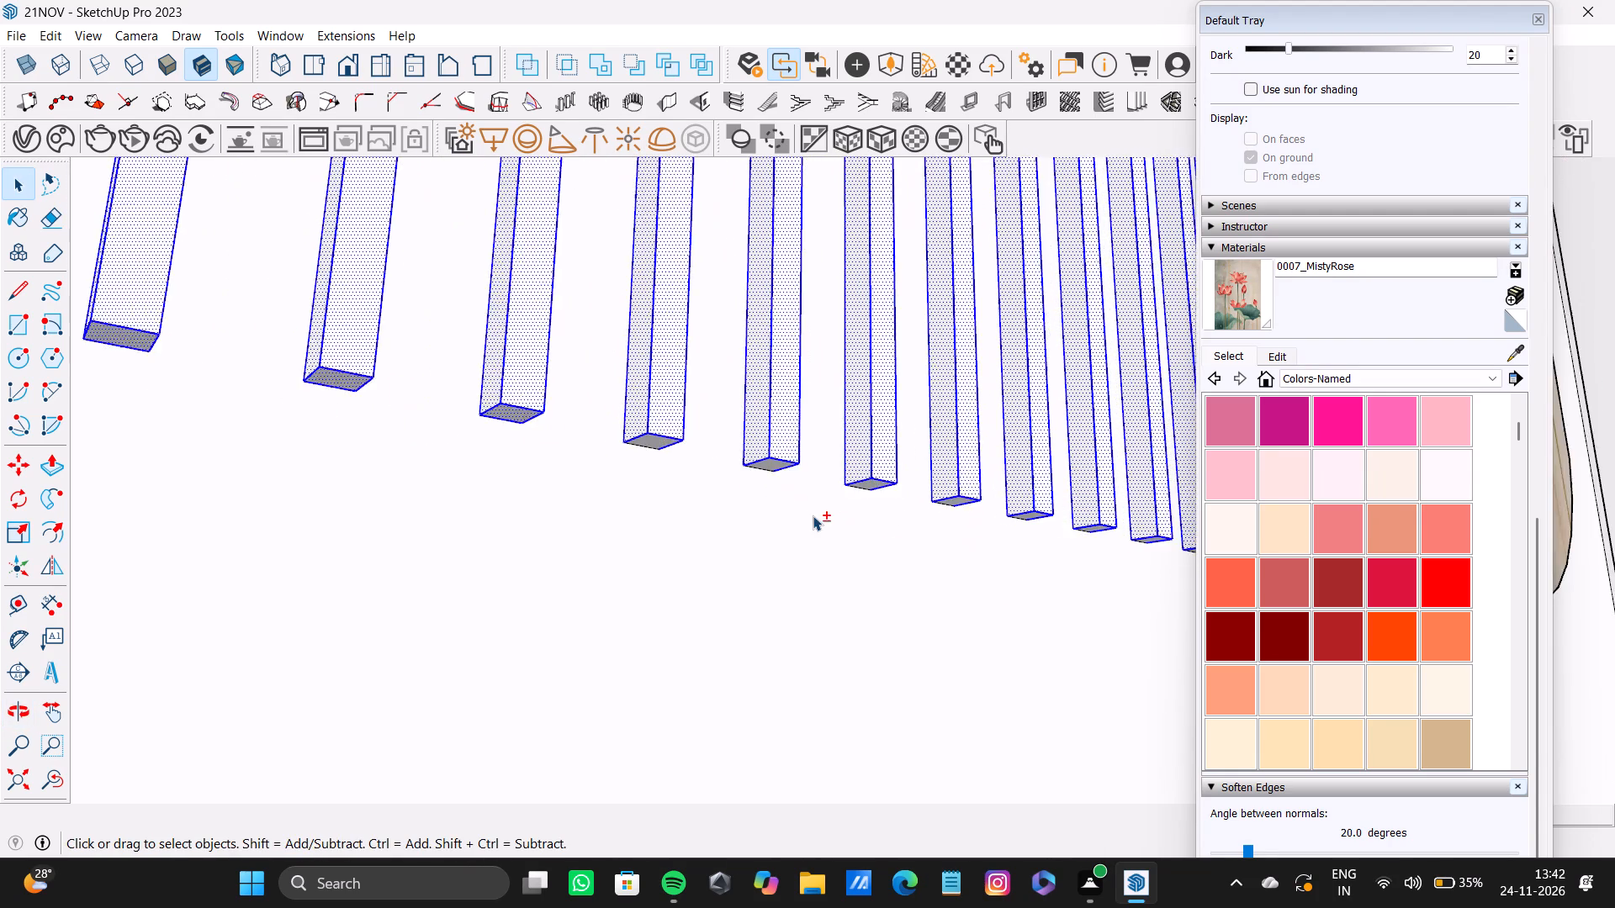
{"action": "scroll", "coordinate": [813, 515], "scroll_direction": "up", "scroll_amount": 8, "text": "shift"}
{"action": "double_click", "coordinate": [755, 438], "text": "shift"}
{"action": "double_click", "coordinate": [534, 382], "text": "shift"}
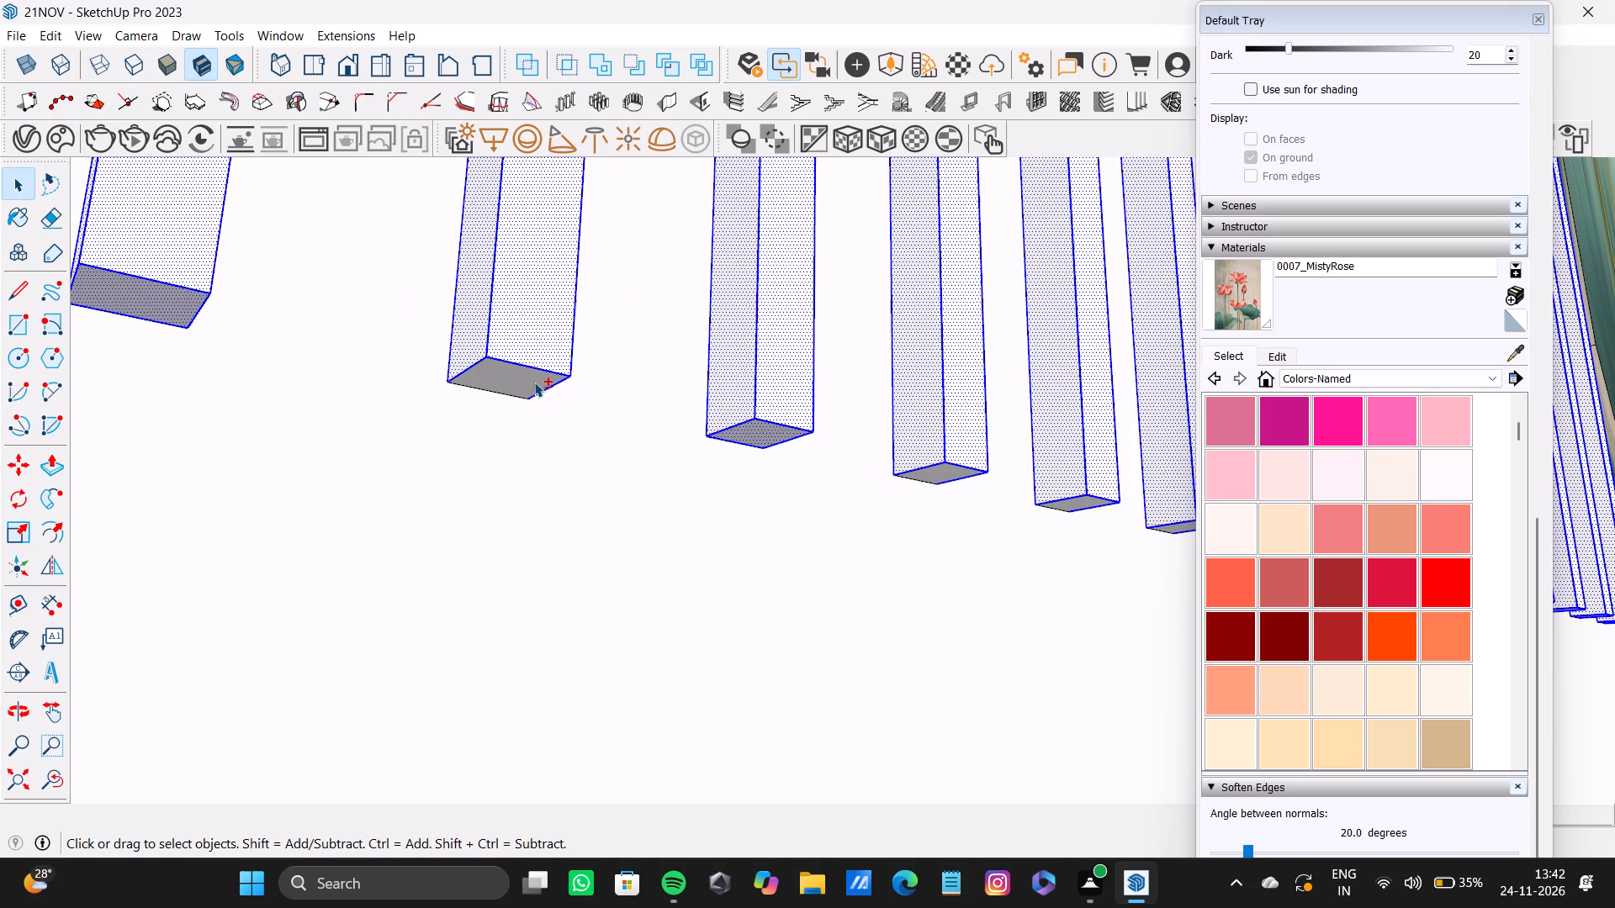
Add the bottom faces of the following two slats along the panel to the selection, with their edges.
{"action": "middle_click_drag", "start_coordinate": [850, 453], "coordinate": [578, 442], "text": "shift"}
{"action": "scroll", "coordinate": [594, 448], "scroll_direction": "up", "scroll_amount": 2, "text": "shift"}
{"action": "double_click", "coordinate": [697, 466], "text": "shift"}
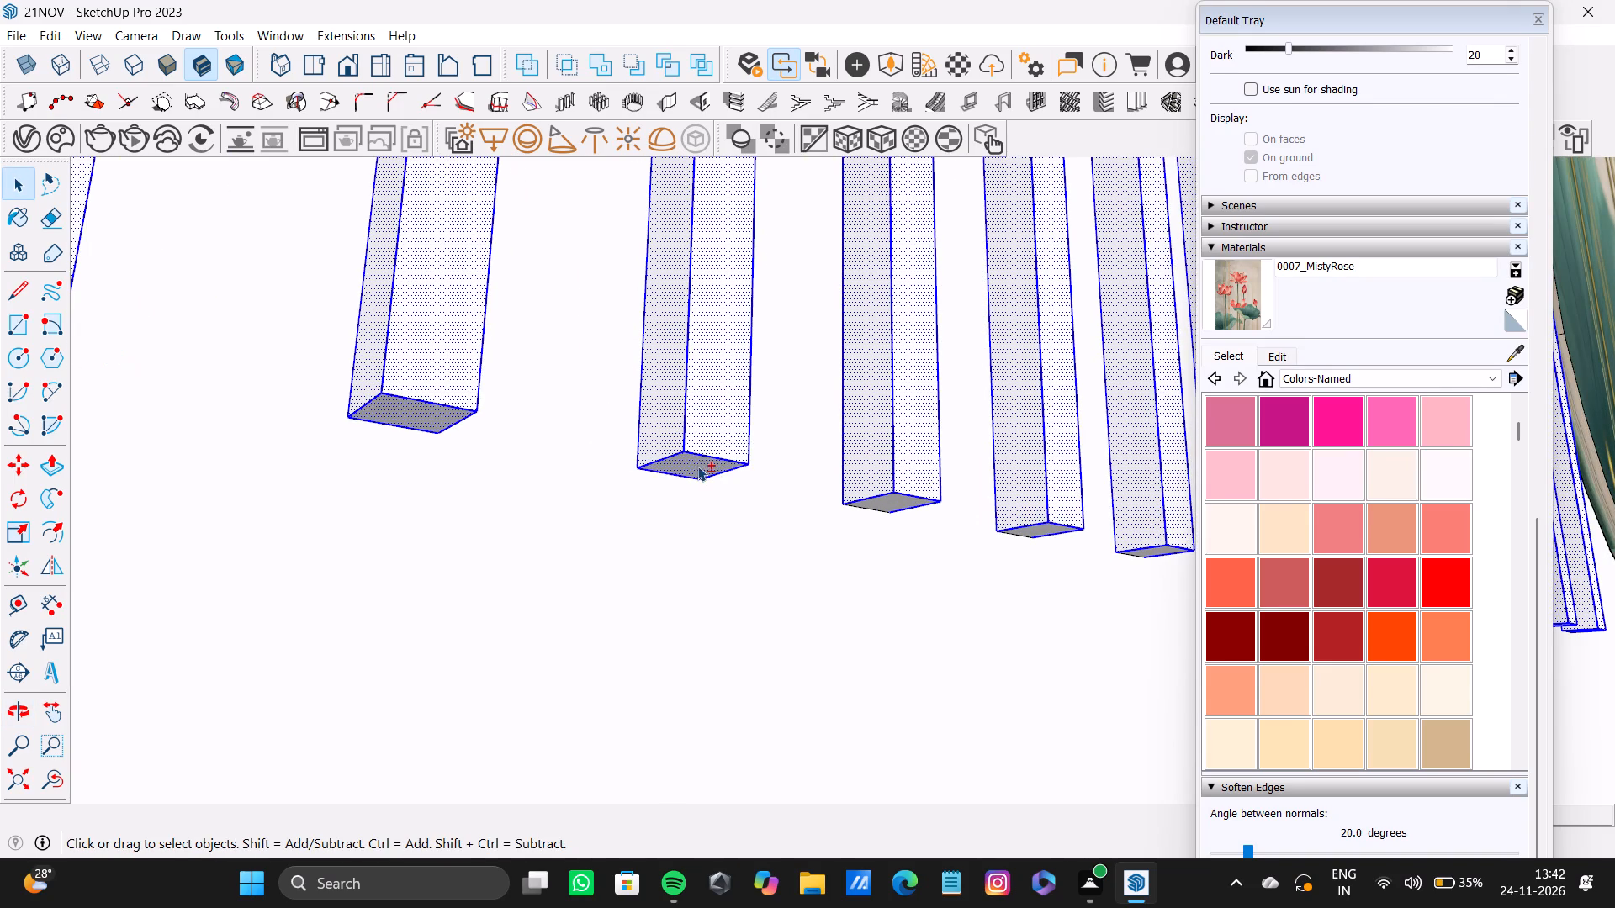
{"action": "double_click", "coordinate": [892, 496], "text": "shift"}
{"action": "double_click", "coordinate": [882, 483], "text": "shift"}
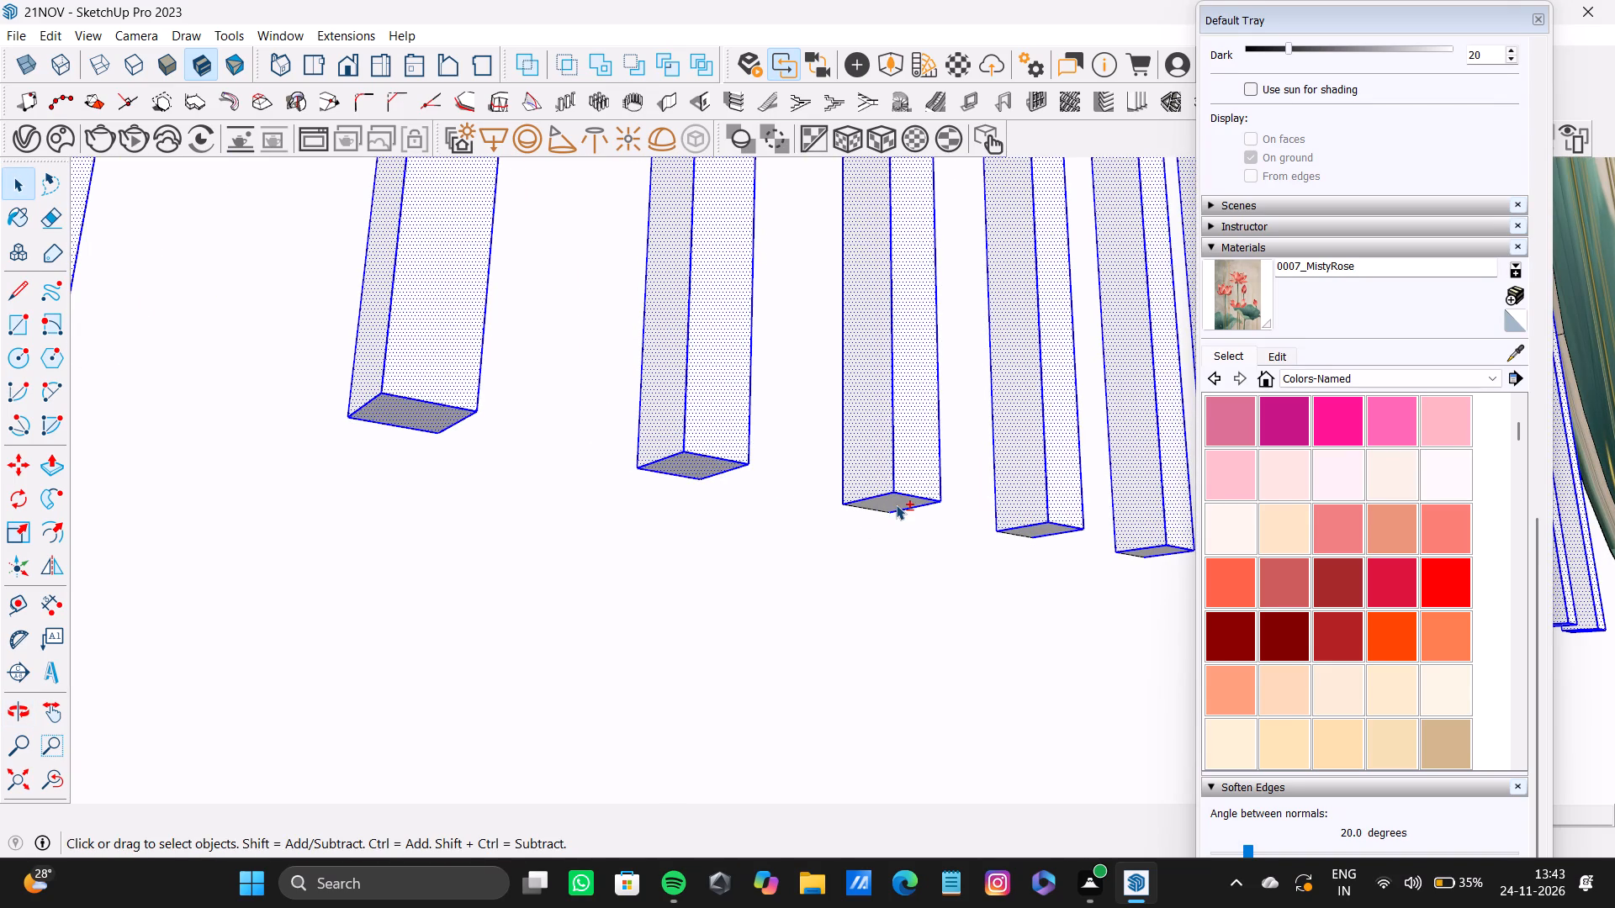
{"action": "double_click", "coordinate": [896, 504], "text": "shift"}
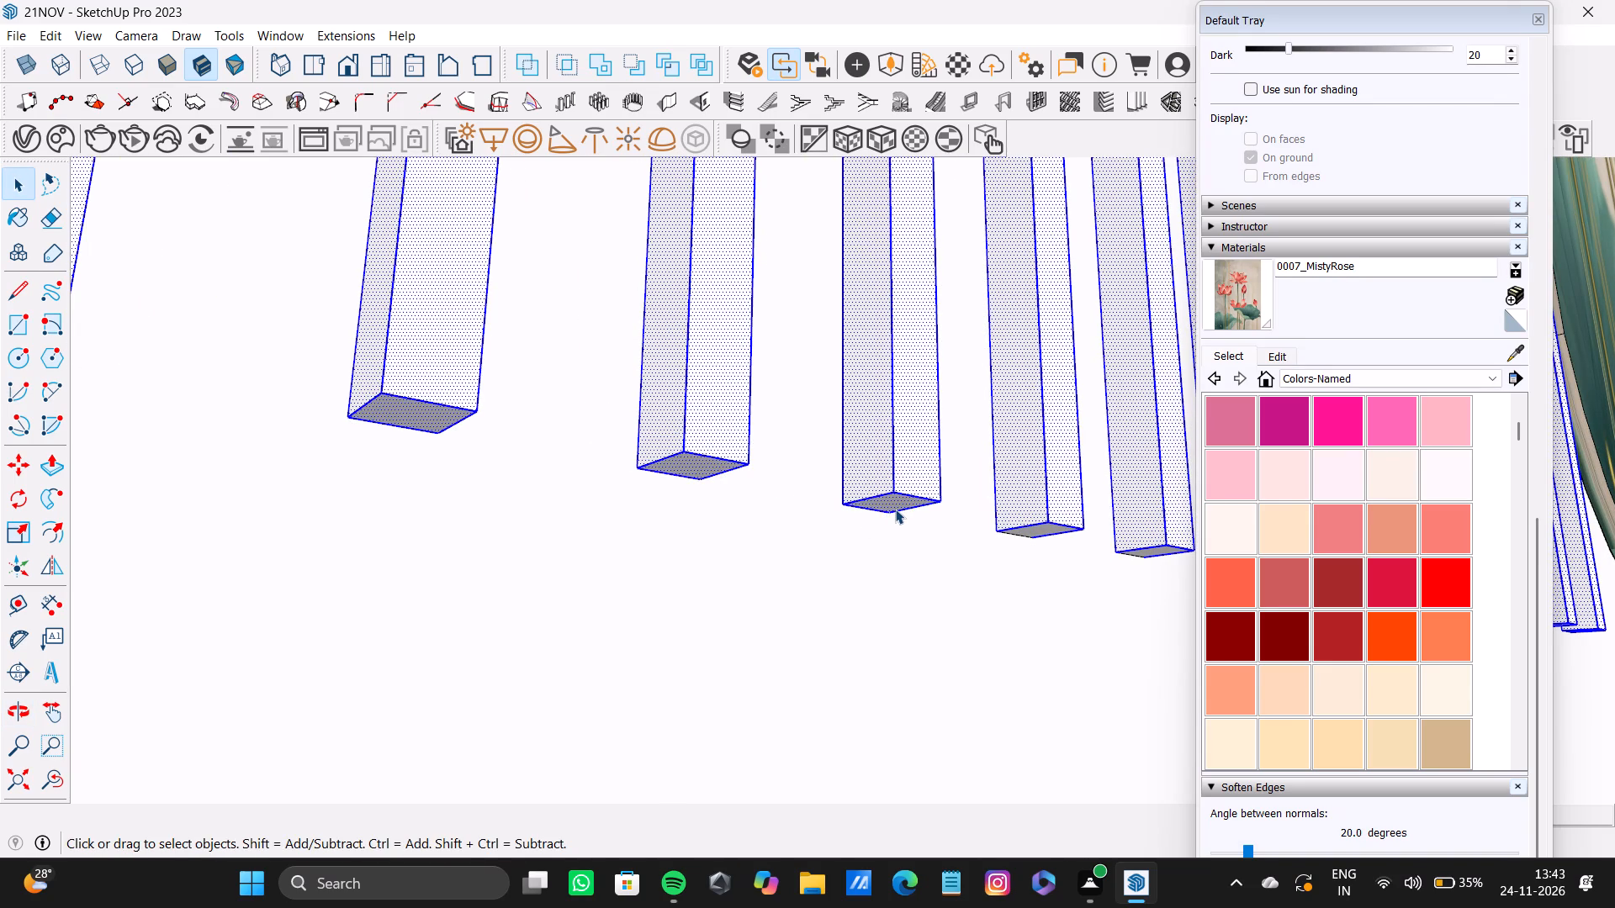
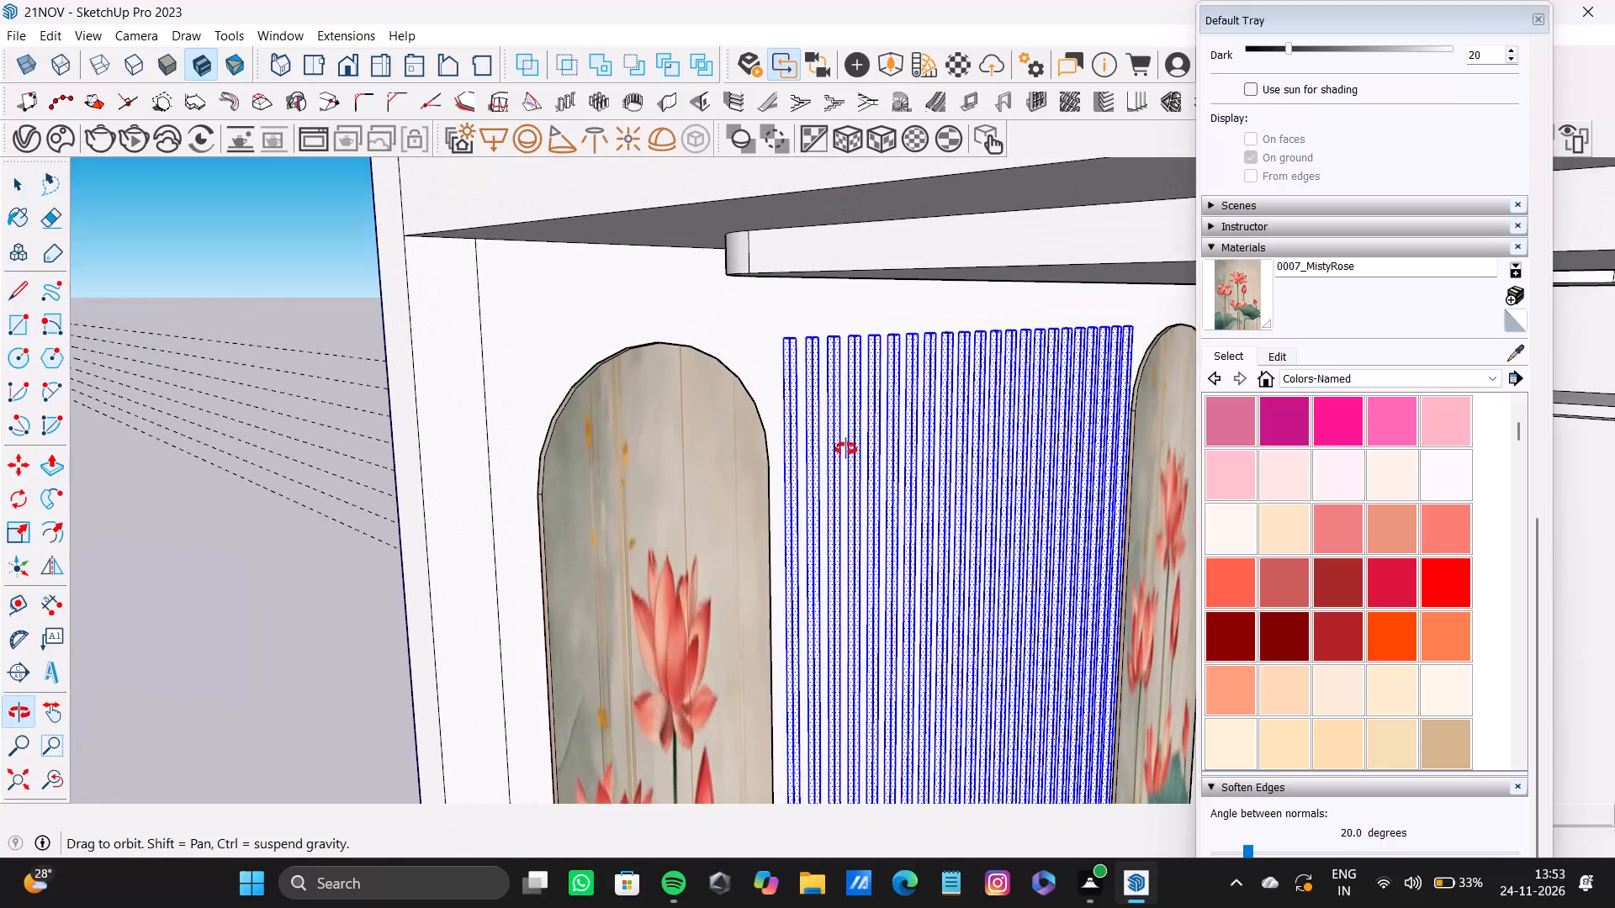
Paint the selected vertical slats between the lotus arches with Wood Cherry Original from the Wood materials.
{"action": "middle_click_drag", "start_coordinate": [807, 435], "coordinate": [797, 423]}
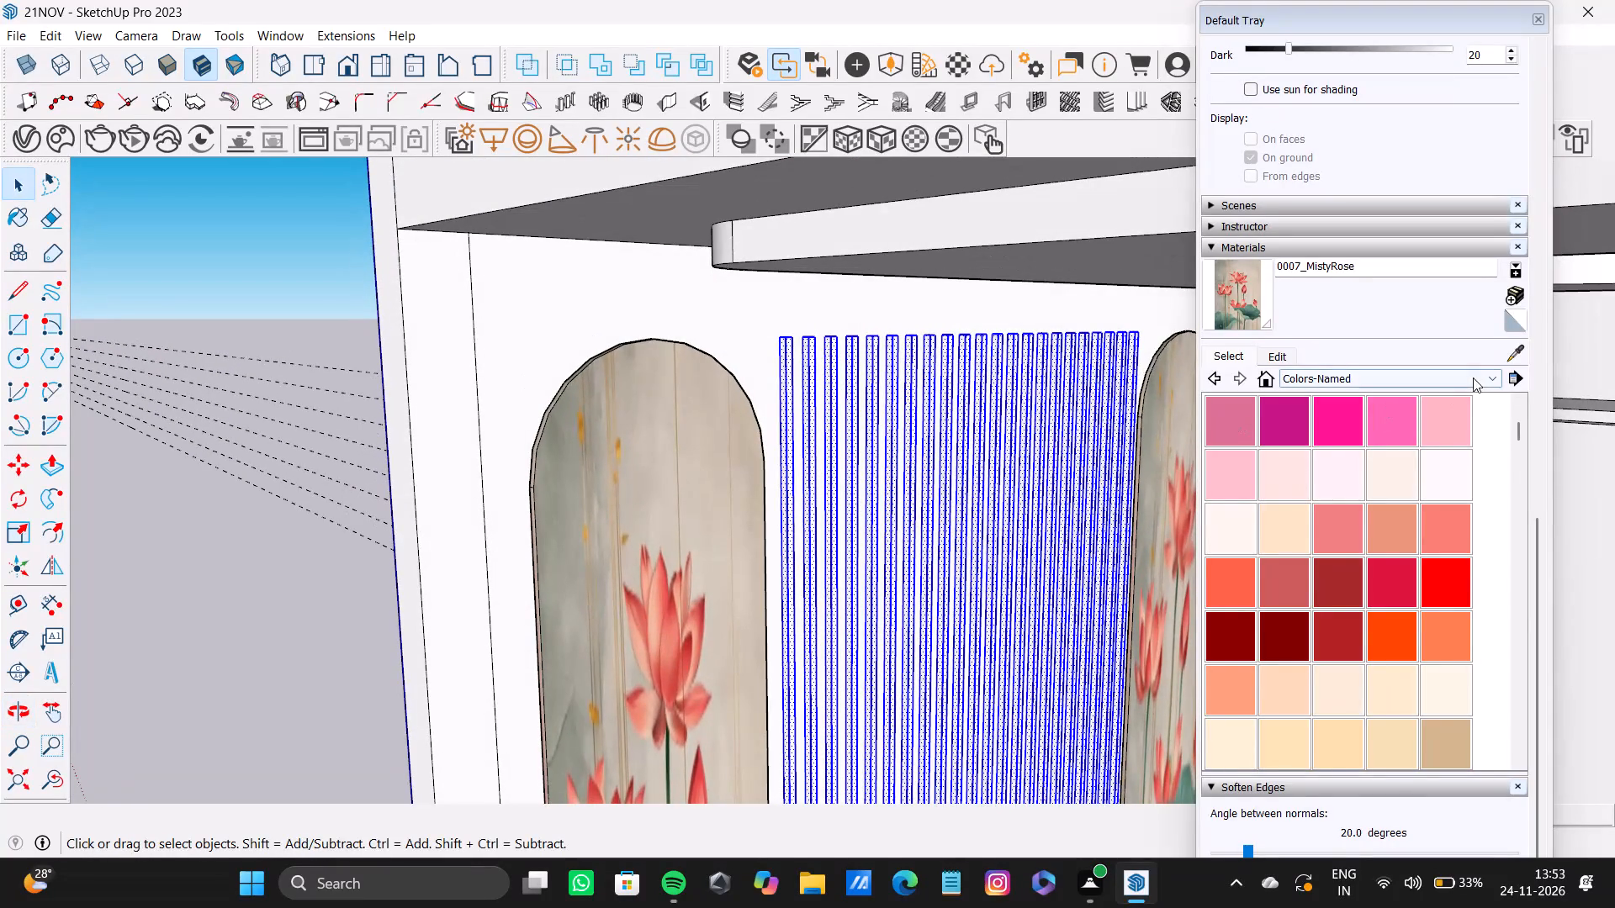
{"action": "left_click", "coordinate": [1460, 384]}
{"action": "scroll", "coordinate": [1358, 530], "scroll_direction": "down", "scroll_amount": 8}
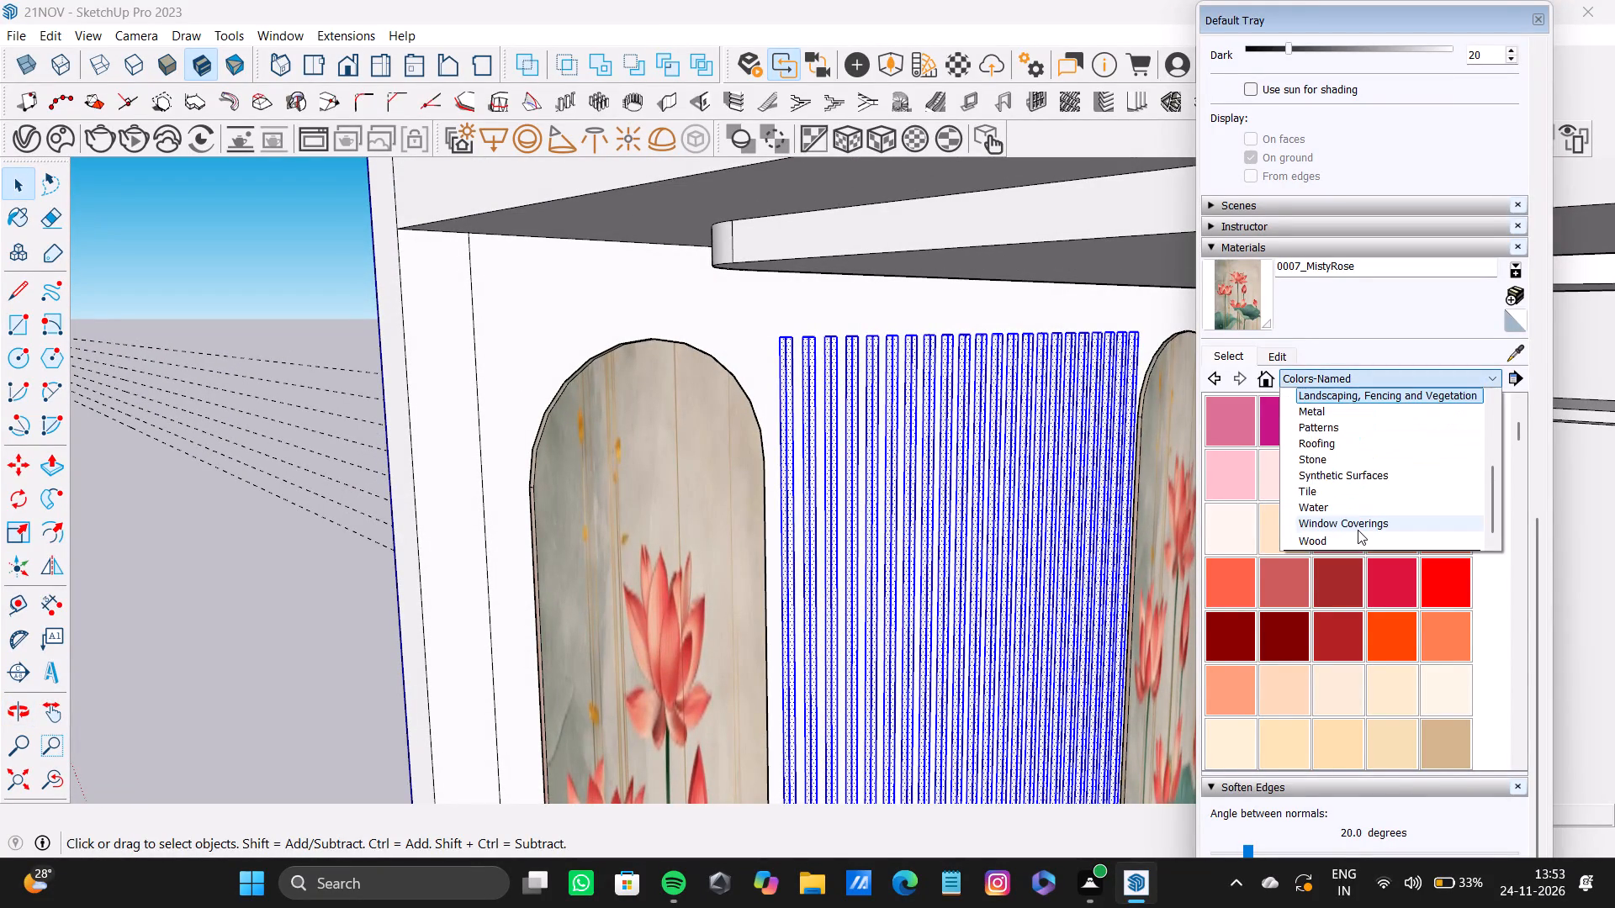
{"action": "scroll", "coordinate": [1330, 529], "scroll_direction": "down", "scroll_amount": 4}
{"action": "left_click", "coordinate": [1321, 541]}
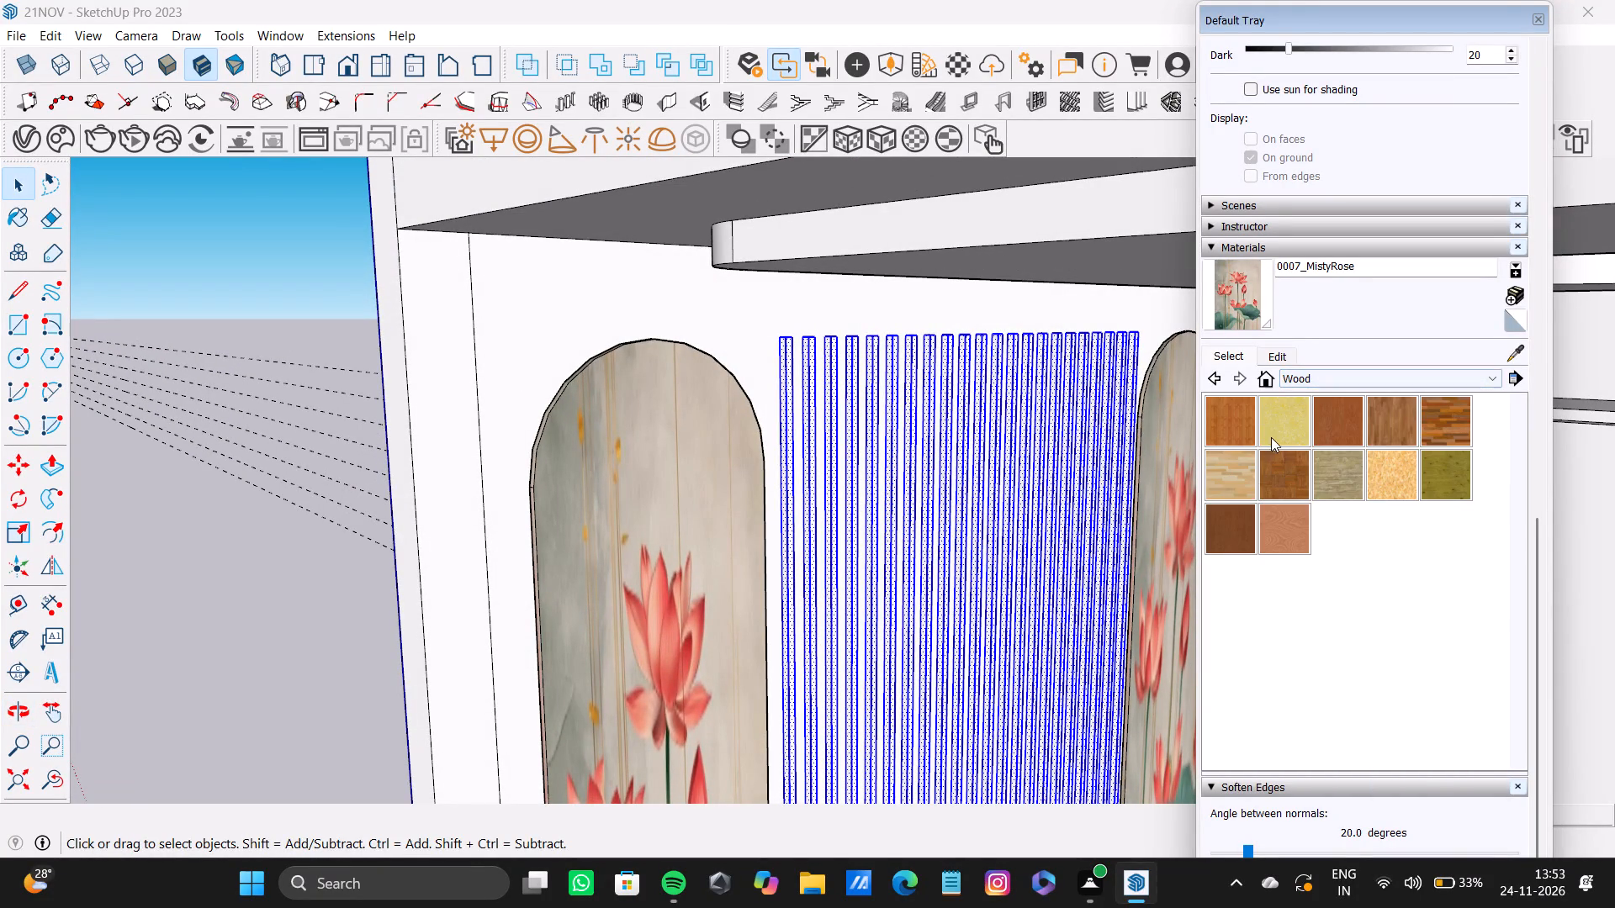
{"action": "left_click", "coordinate": [1349, 420]}
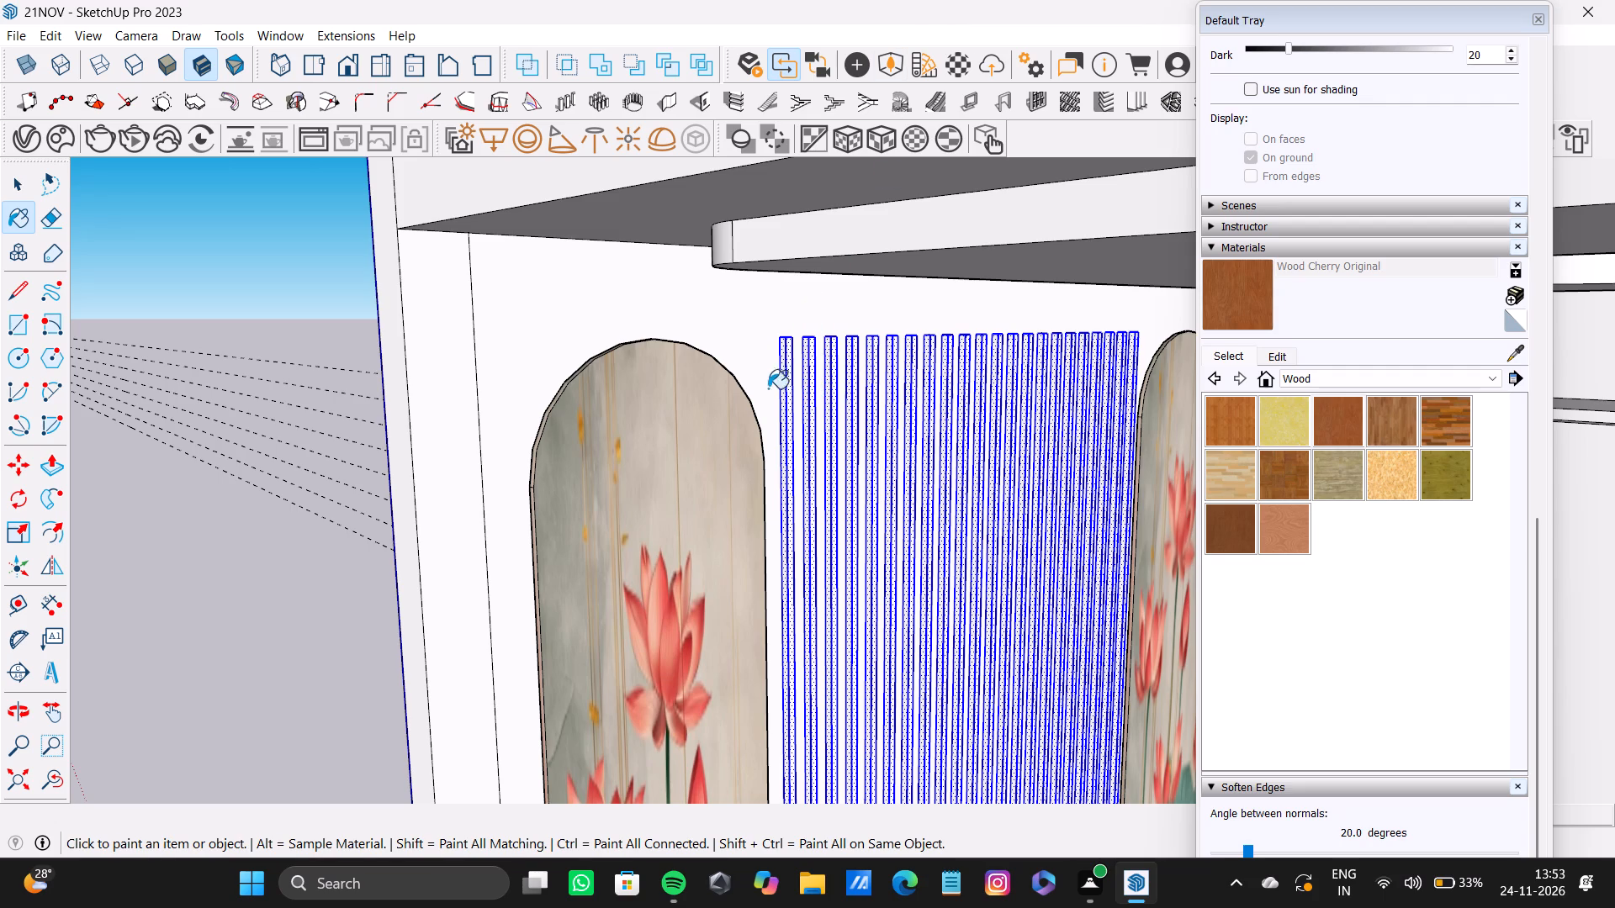
{"action": "scroll", "coordinate": [790, 356], "scroll_direction": "up", "scroll_amount": 6}
{"action": "scroll", "coordinate": [790, 356], "scroll_direction": "up", "scroll_amount": 20}
{"action": "scroll", "coordinate": [790, 356], "scroll_direction": "up", "scroll_amount": 1}
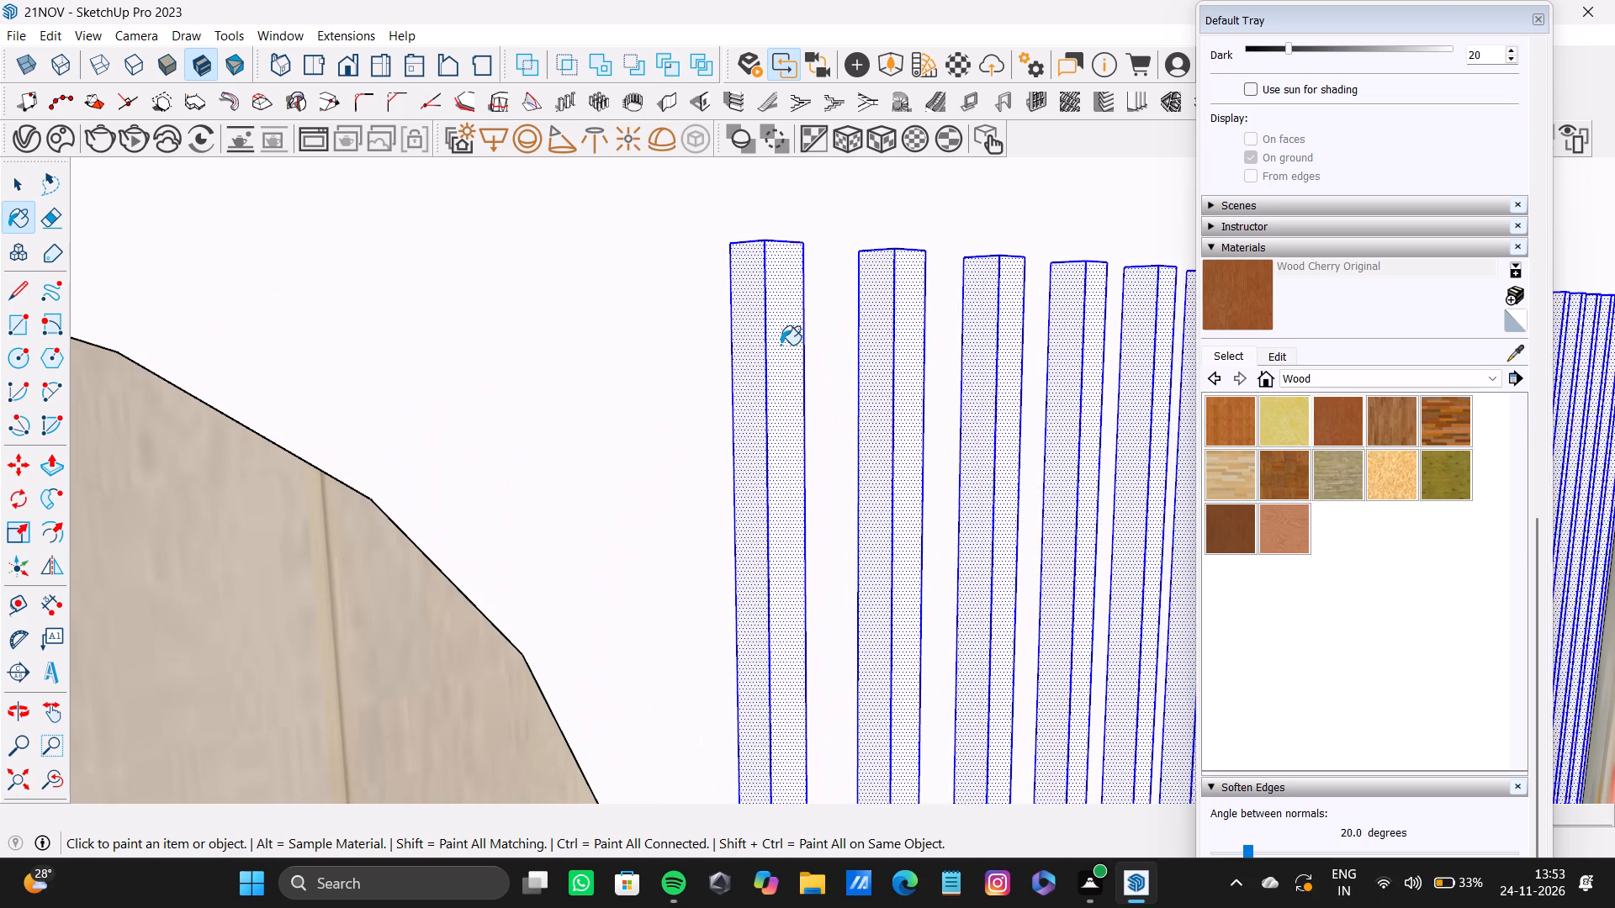
{"action": "left_click", "coordinate": [781, 345]}
{"action": "scroll", "coordinate": [780, 343], "scroll_direction": "down", "scroll_amount": 17}
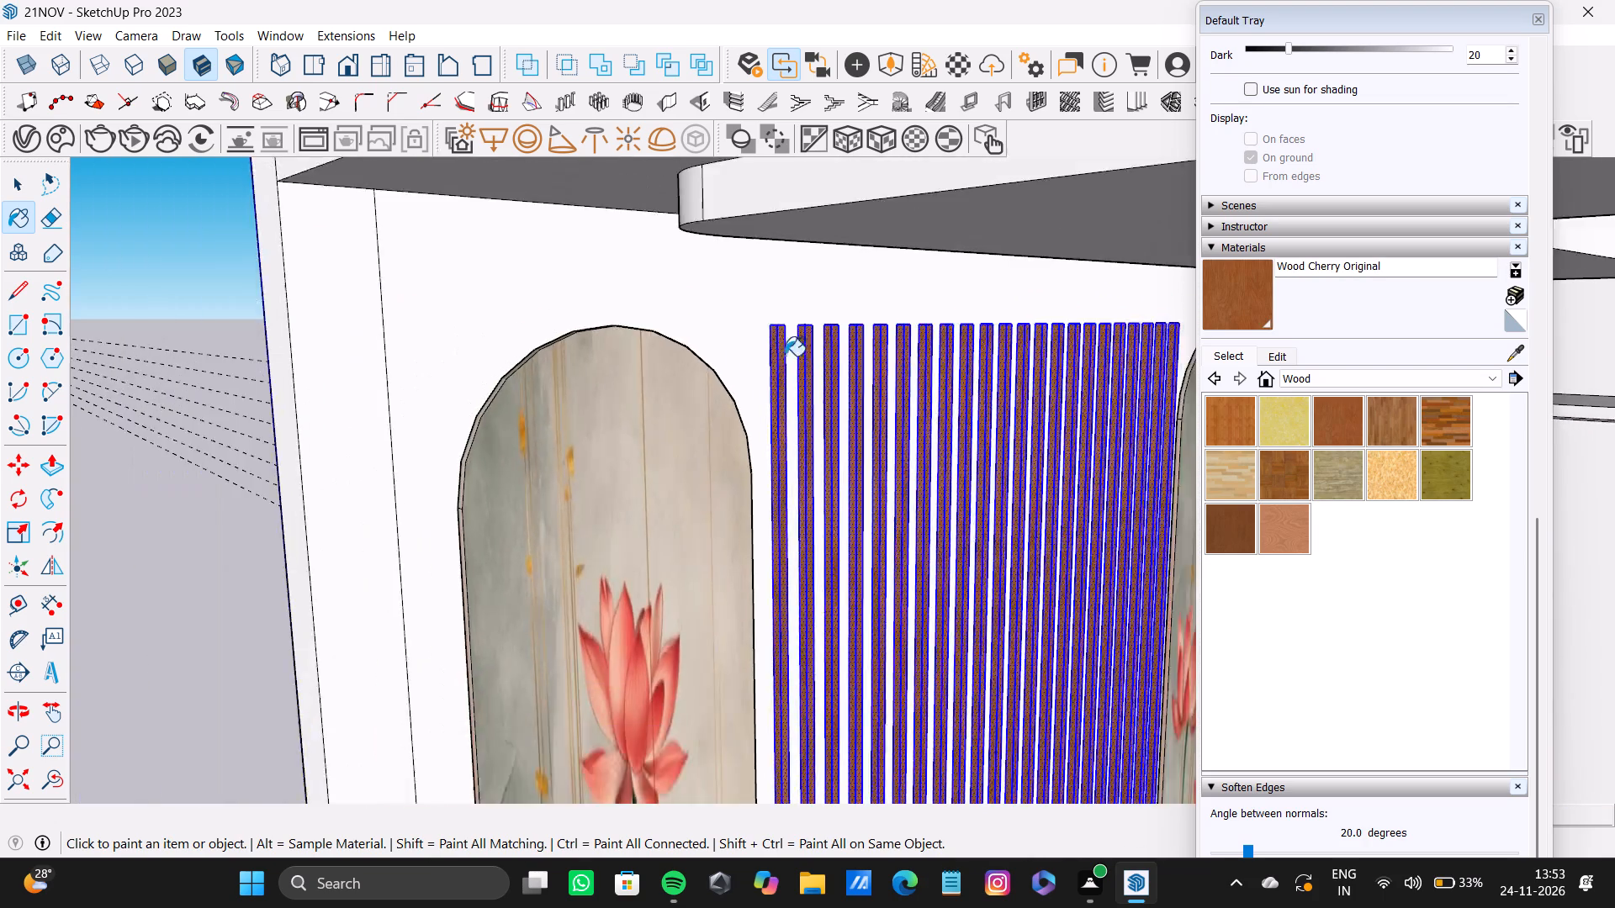
{"action": "scroll", "coordinate": [785, 356], "scroll_direction": "down", "scroll_amount": 6}
Paint the wall surface behind the slats and lotus arches with Wood Cherry Original.
{"action": "left_click", "coordinate": [1439, 377]}
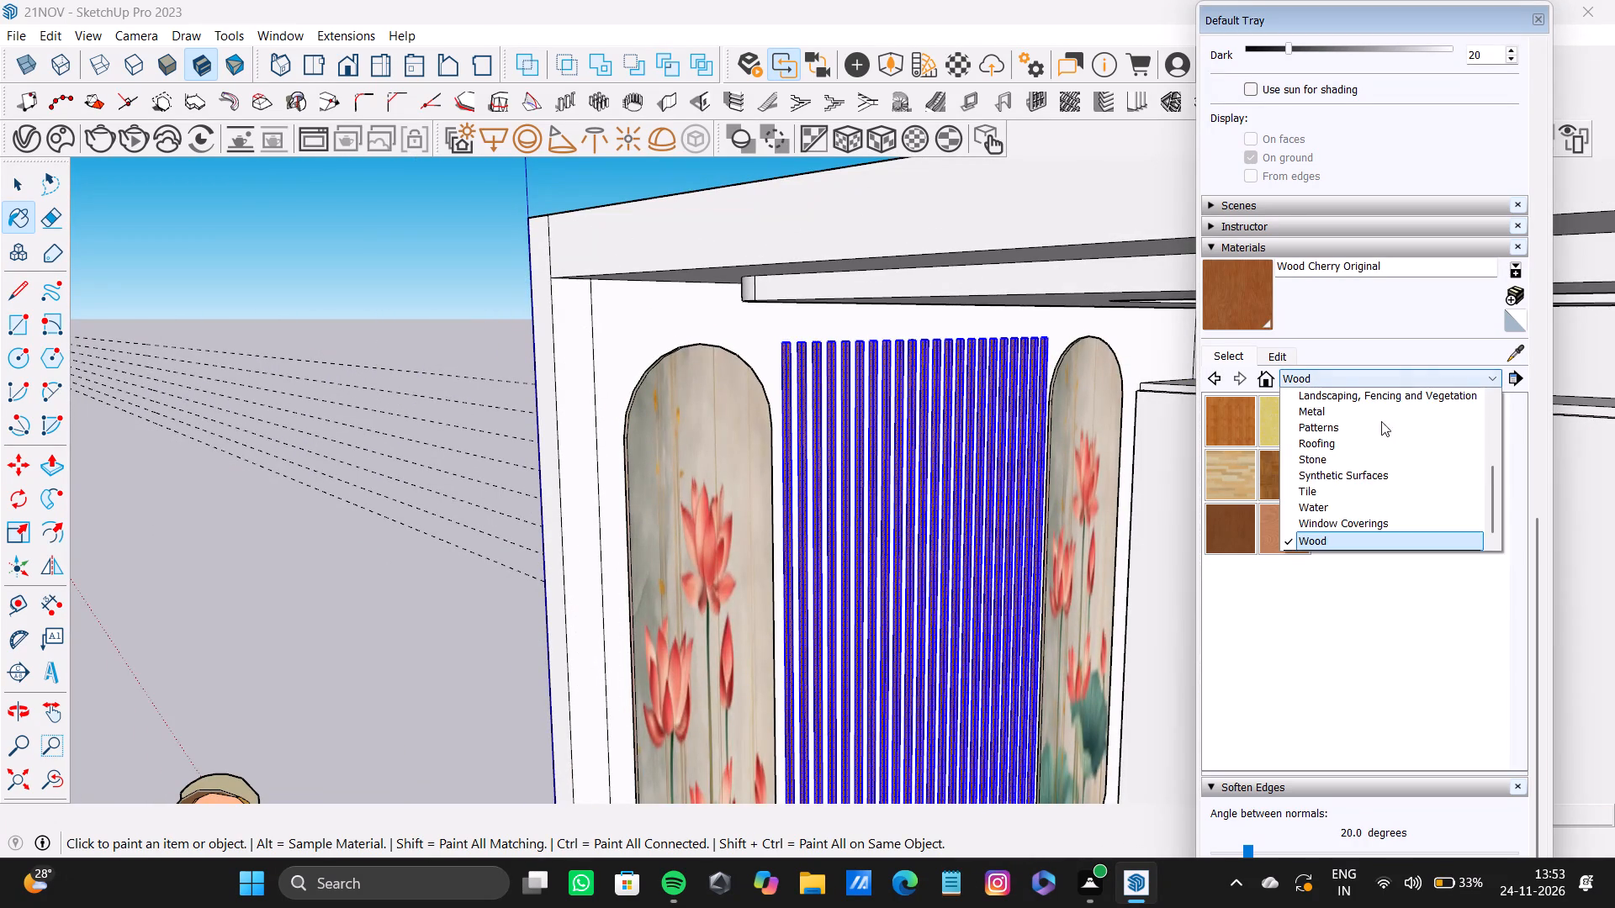
{"action": "scroll", "coordinate": [1383, 488], "scroll_direction": "down", "scroll_amount": 6}
{"action": "scroll", "coordinate": [1300, 499], "scroll_direction": "up", "scroll_amount": 2}
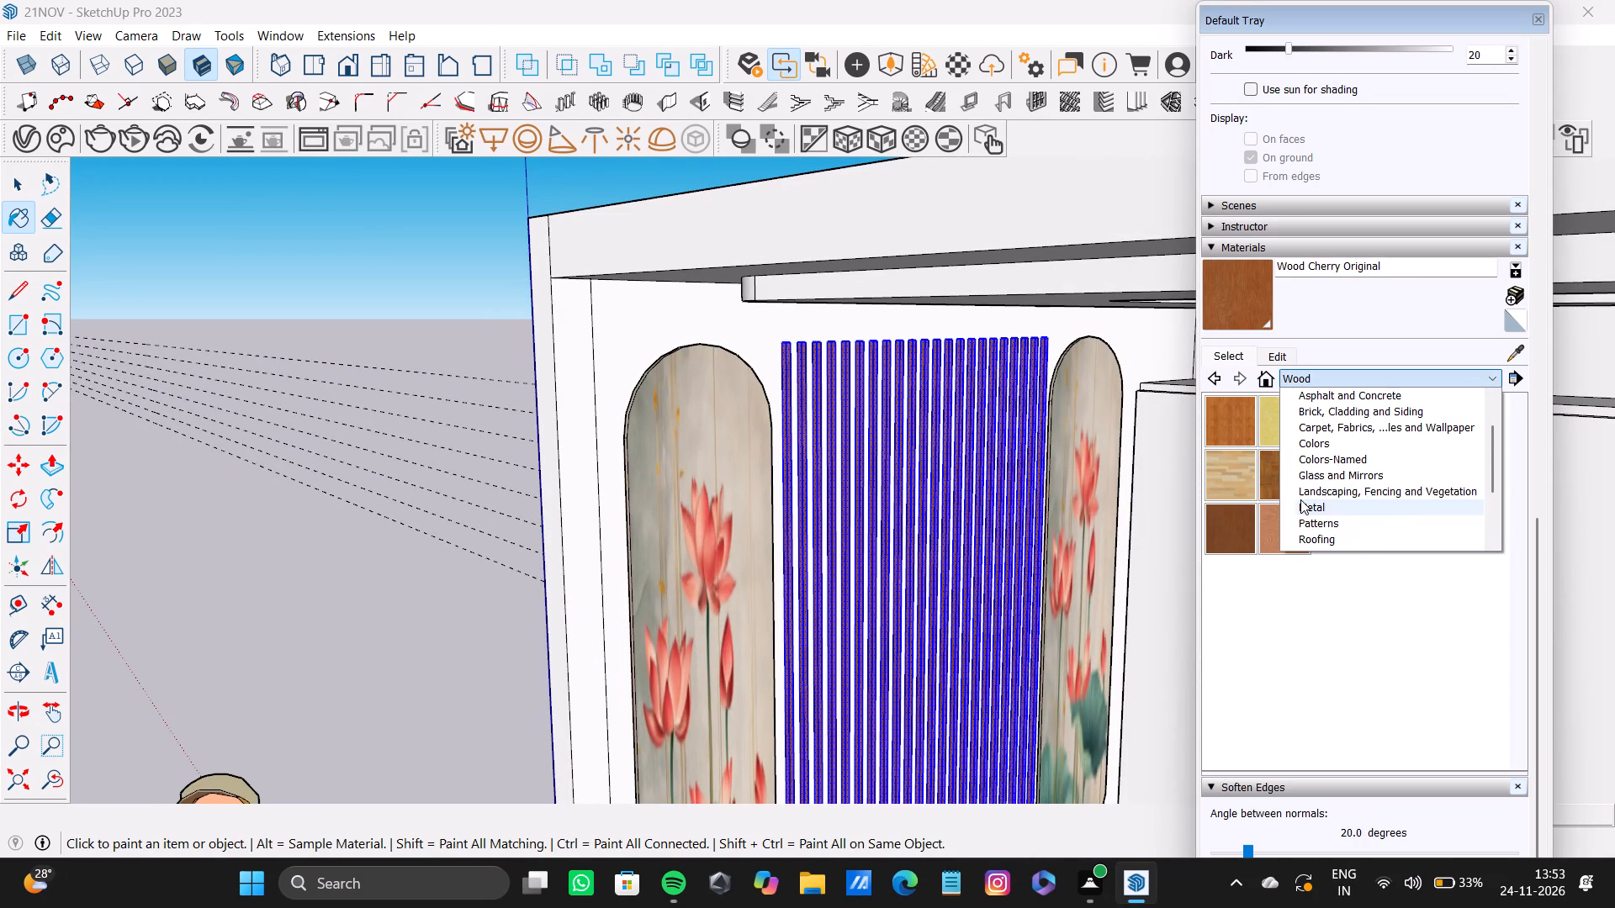
{"action": "scroll", "coordinate": [1349, 524], "scroll_direction": "down", "scroll_amount": 6}
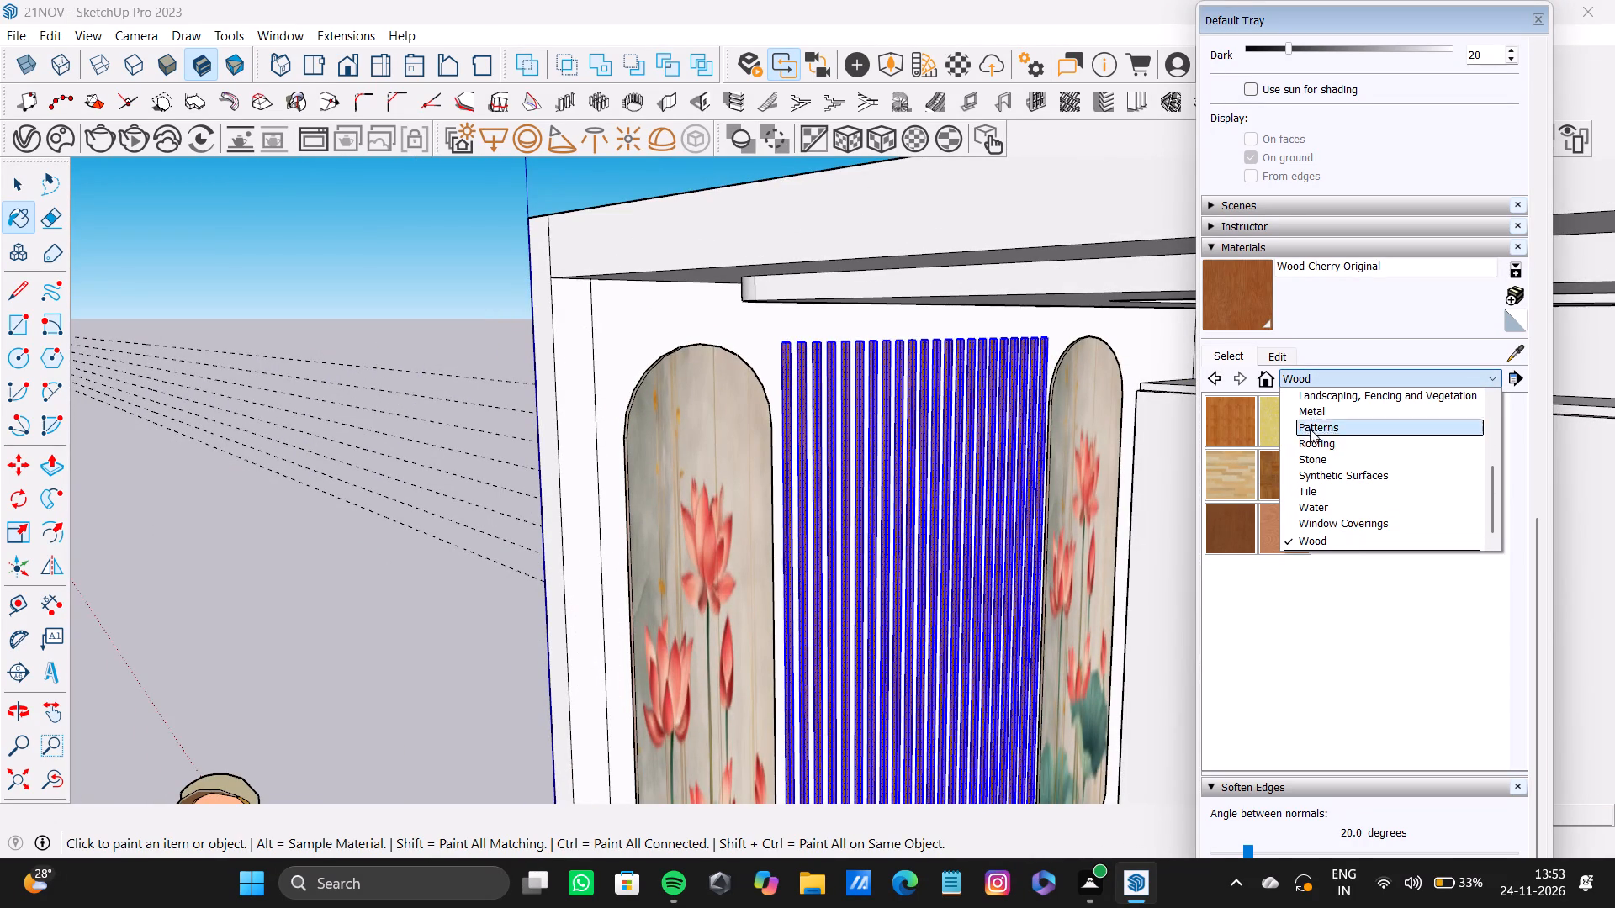
{"action": "scroll", "coordinate": [1305, 429], "scroll_direction": "down", "scroll_amount": 3}
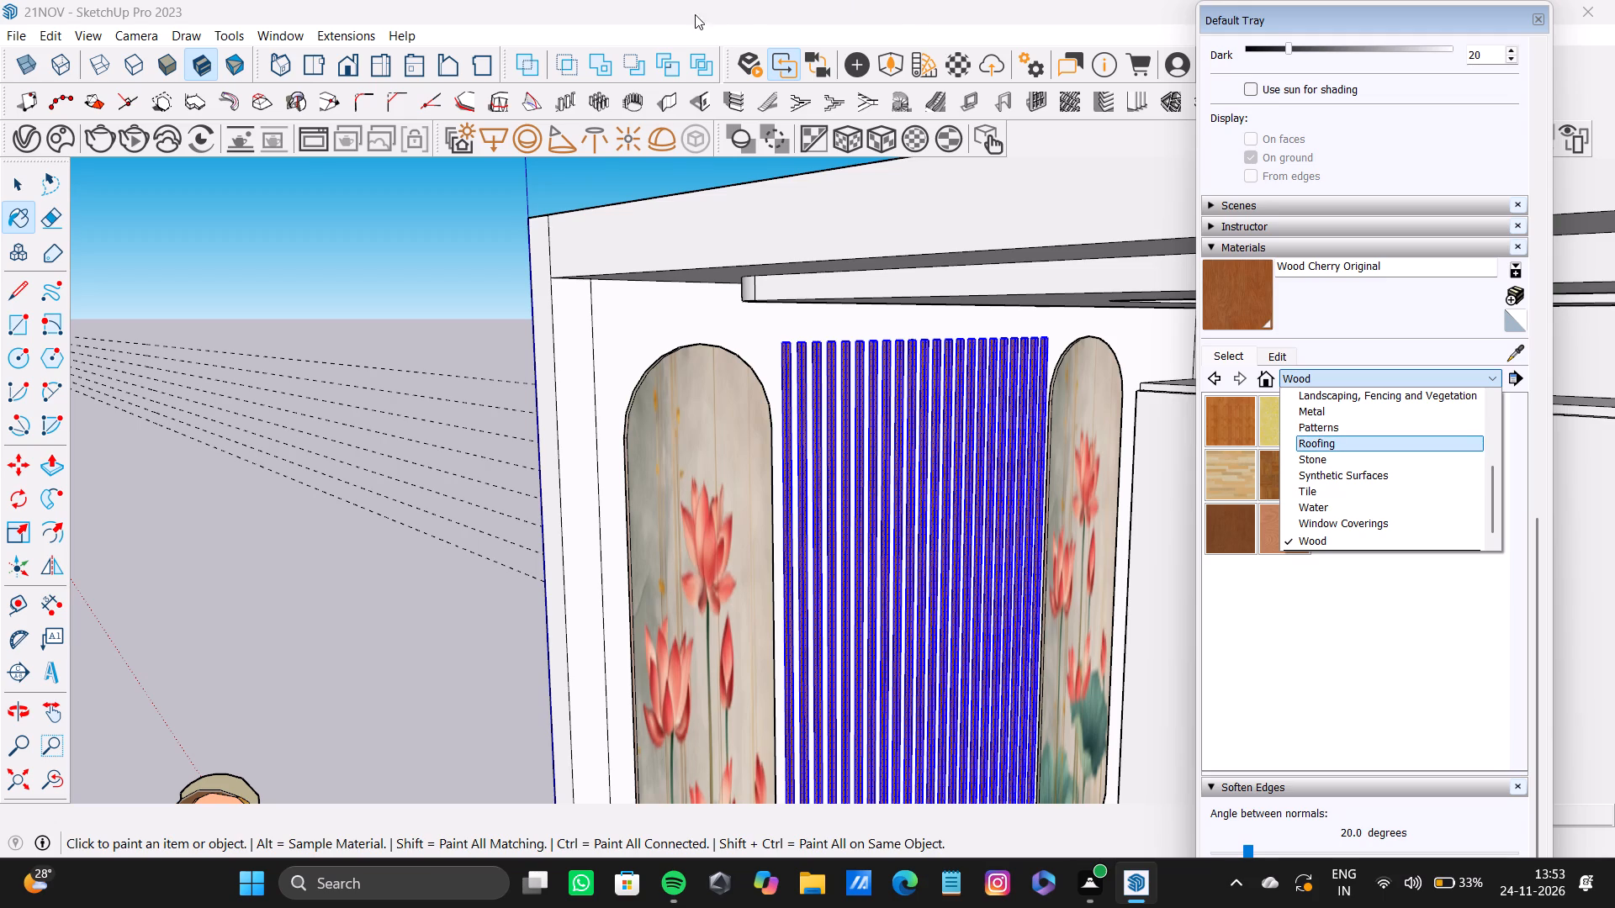
{"action": "left_click", "coordinate": [733, 342]}
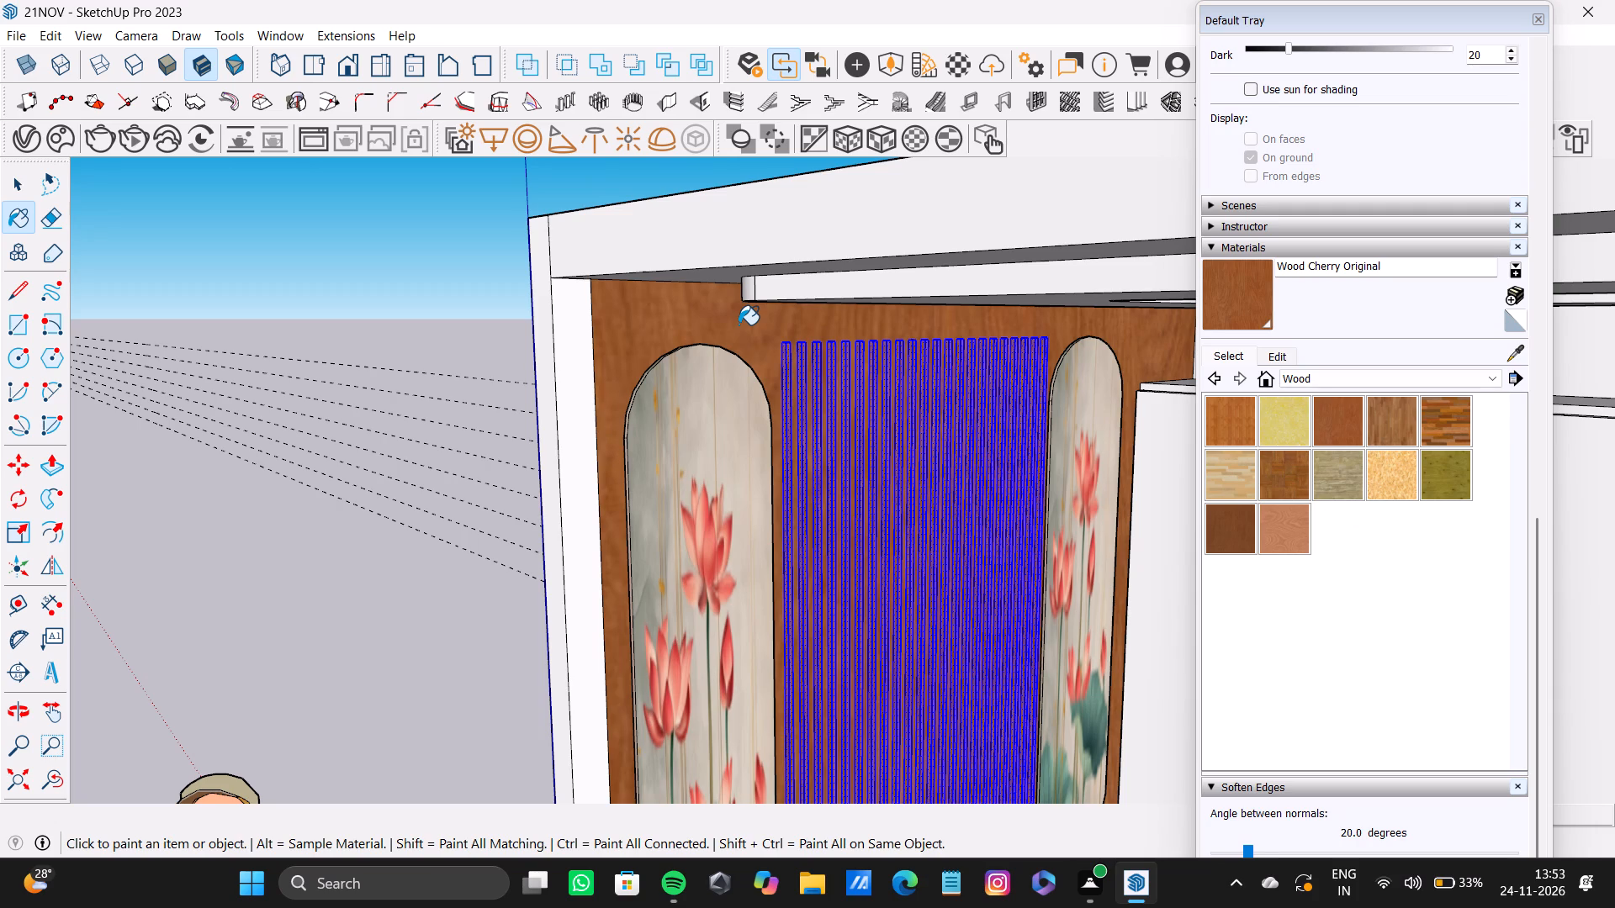
Repaint the selected vertical slats with Carrera Marble from the Stone materials.
{"action": "scroll", "coordinate": [944, 473], "scroll_direction": "down", "scroll_amount": 5}
{"action": "middle_click_drag", "start_coordinate": [923, 484], "coordinate": [1109, 417]}
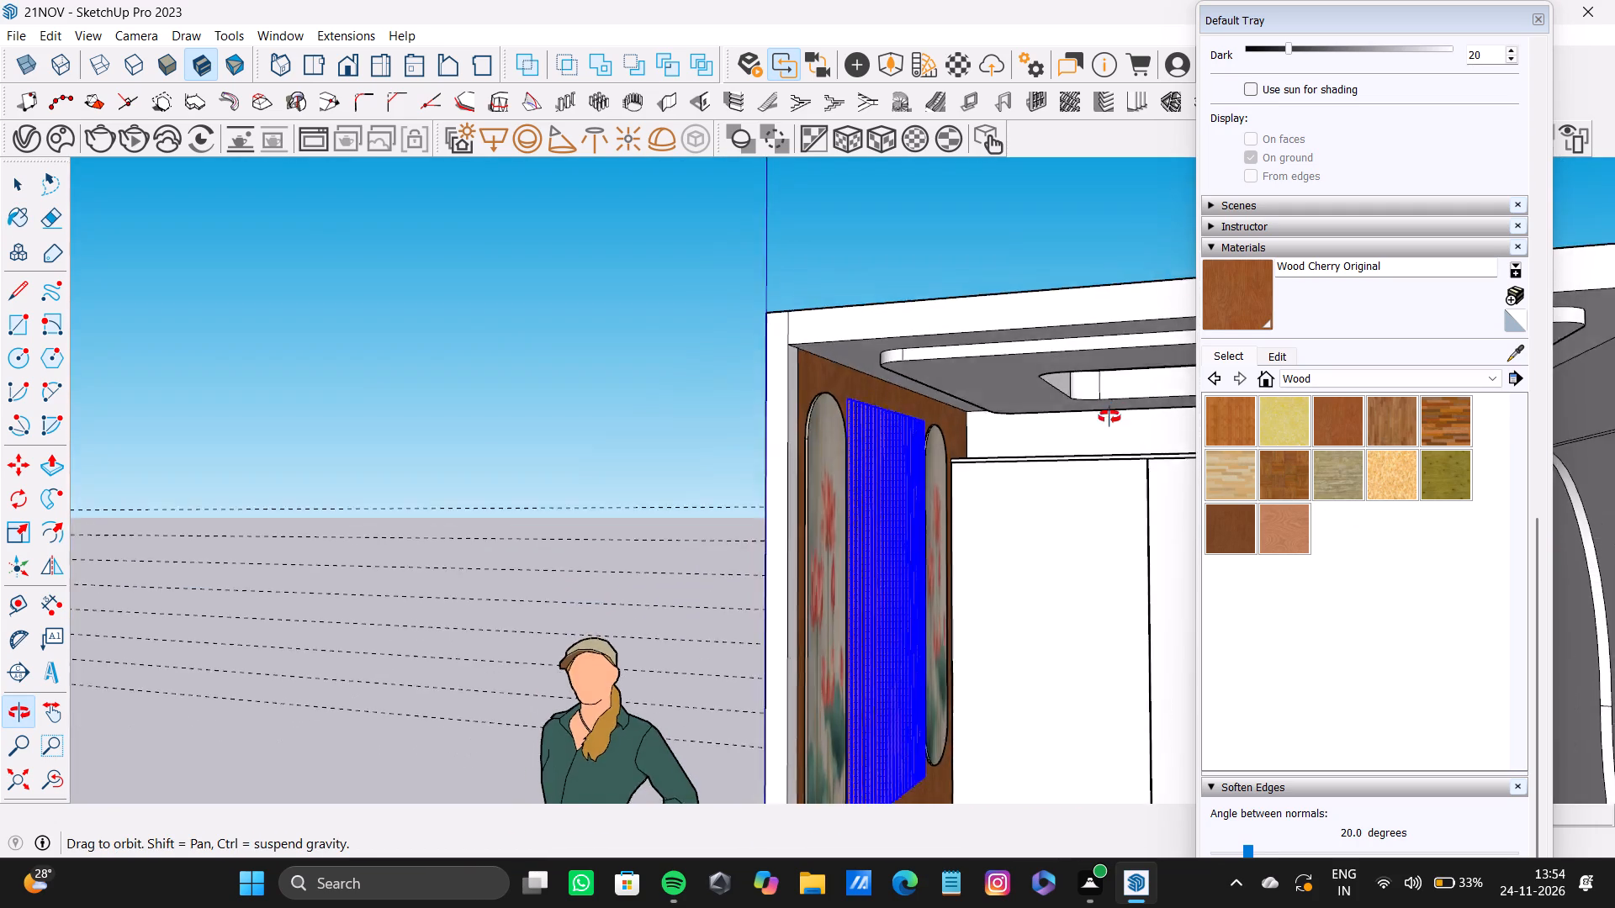
{"action": "middle_click_drag", "start_coordinate": [1109, 417], "coordinate": [898, 409]}
{"action": "scroll", "coordinate": [775, 453], "scroll_direction": "up", "scroll_amount": 9}
{"action": "key", "text": "space"}
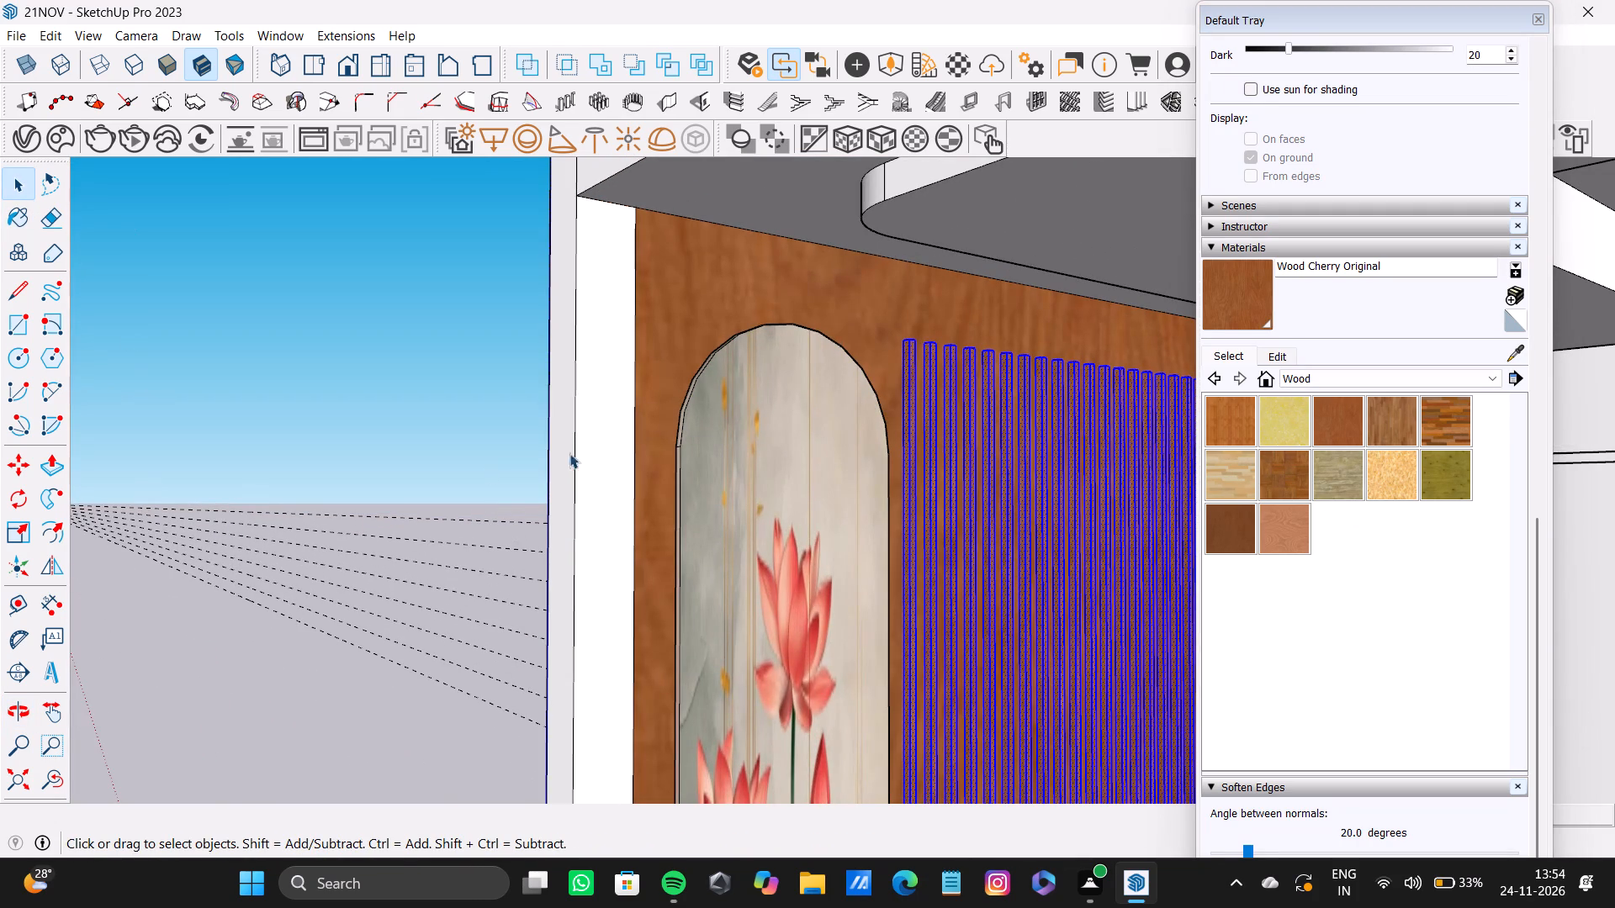
{"action": "scroll", "coordinate": [918, 396], "scroll_direction": "up", "scroll_amount": 7}
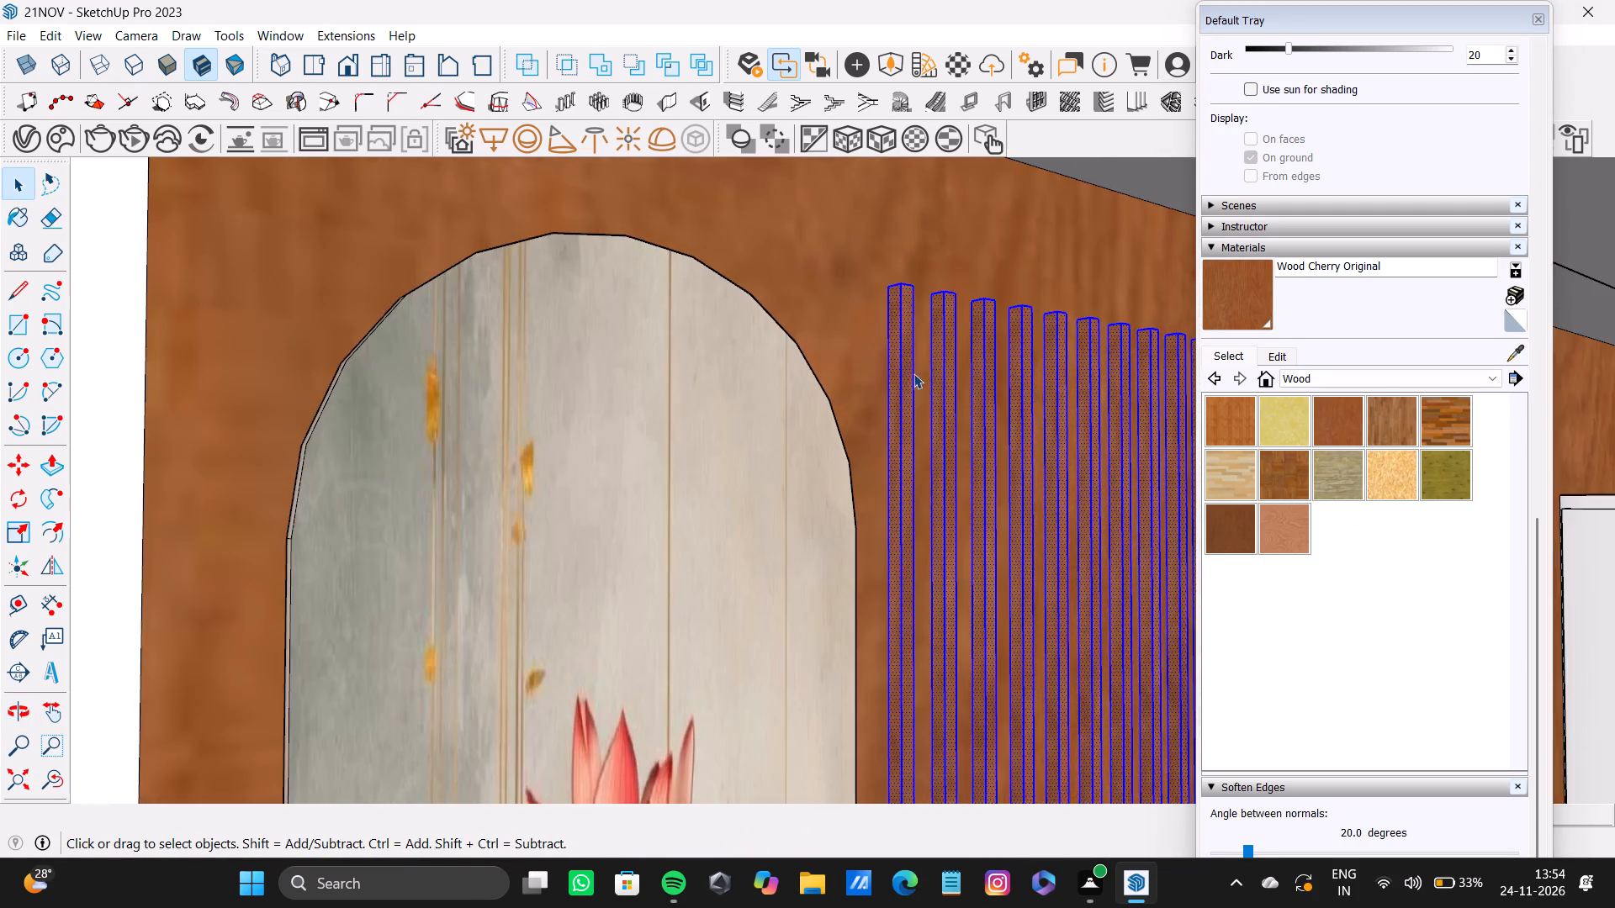
{"action": "middle_click_drag", "start_coordinate": [908, 365], "coordinate": [824, 466]}
{"action": "scroll", "coordinate": [837, 419], "scroll_direction": "up", "scroll_amount": 8}
{"action": "key", "text": "space"}
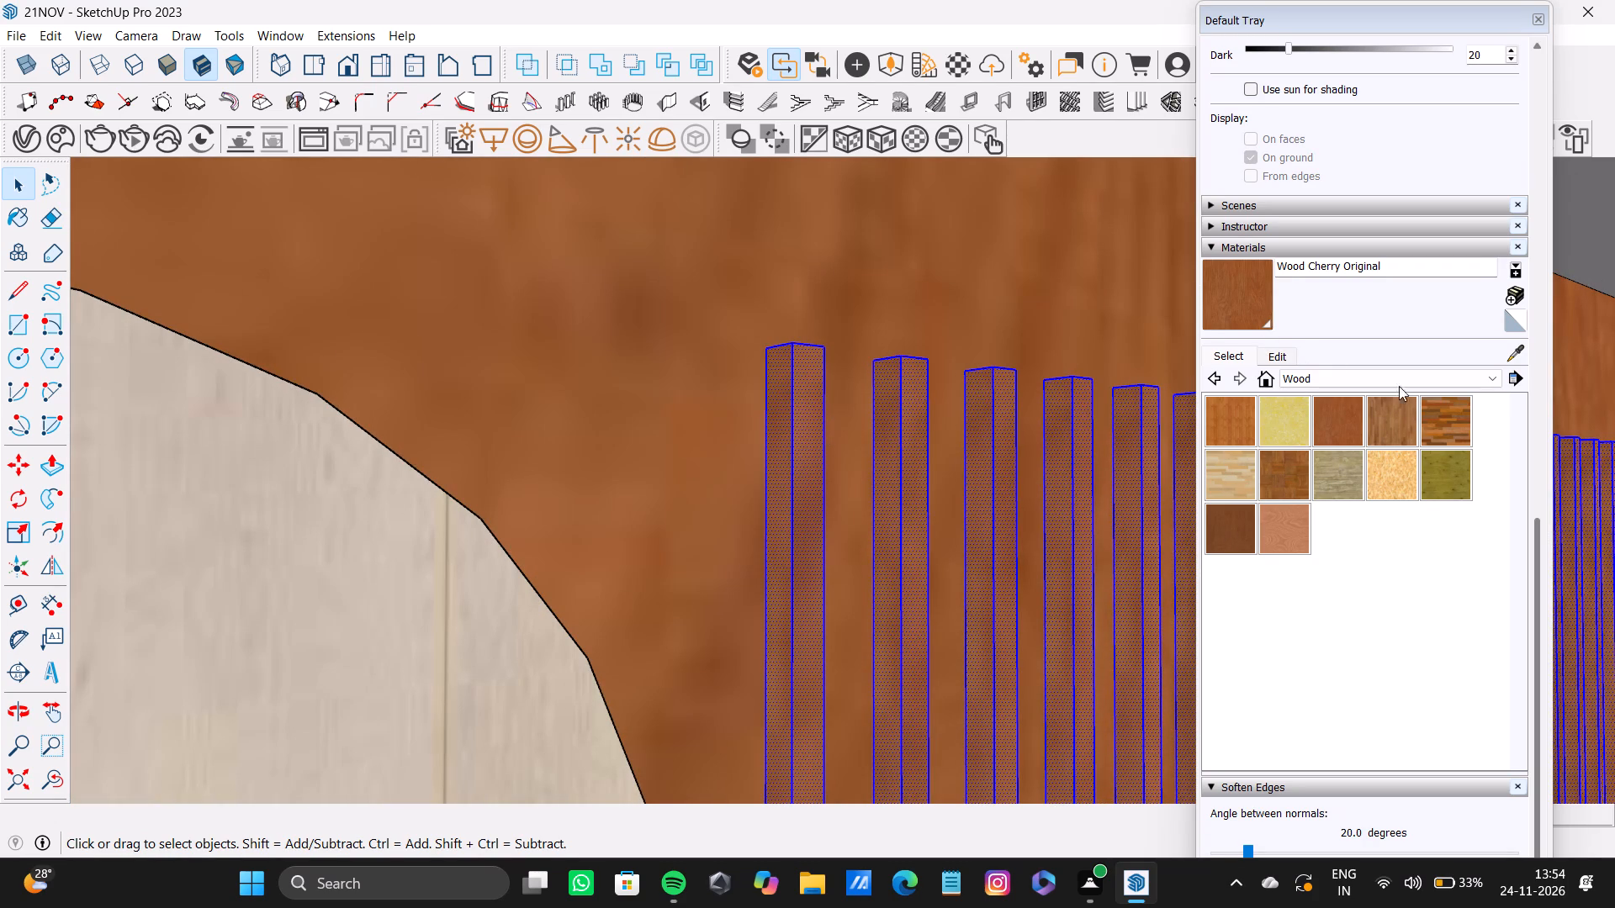
{"action": "left_click", "coordinate": [1308, 379]}
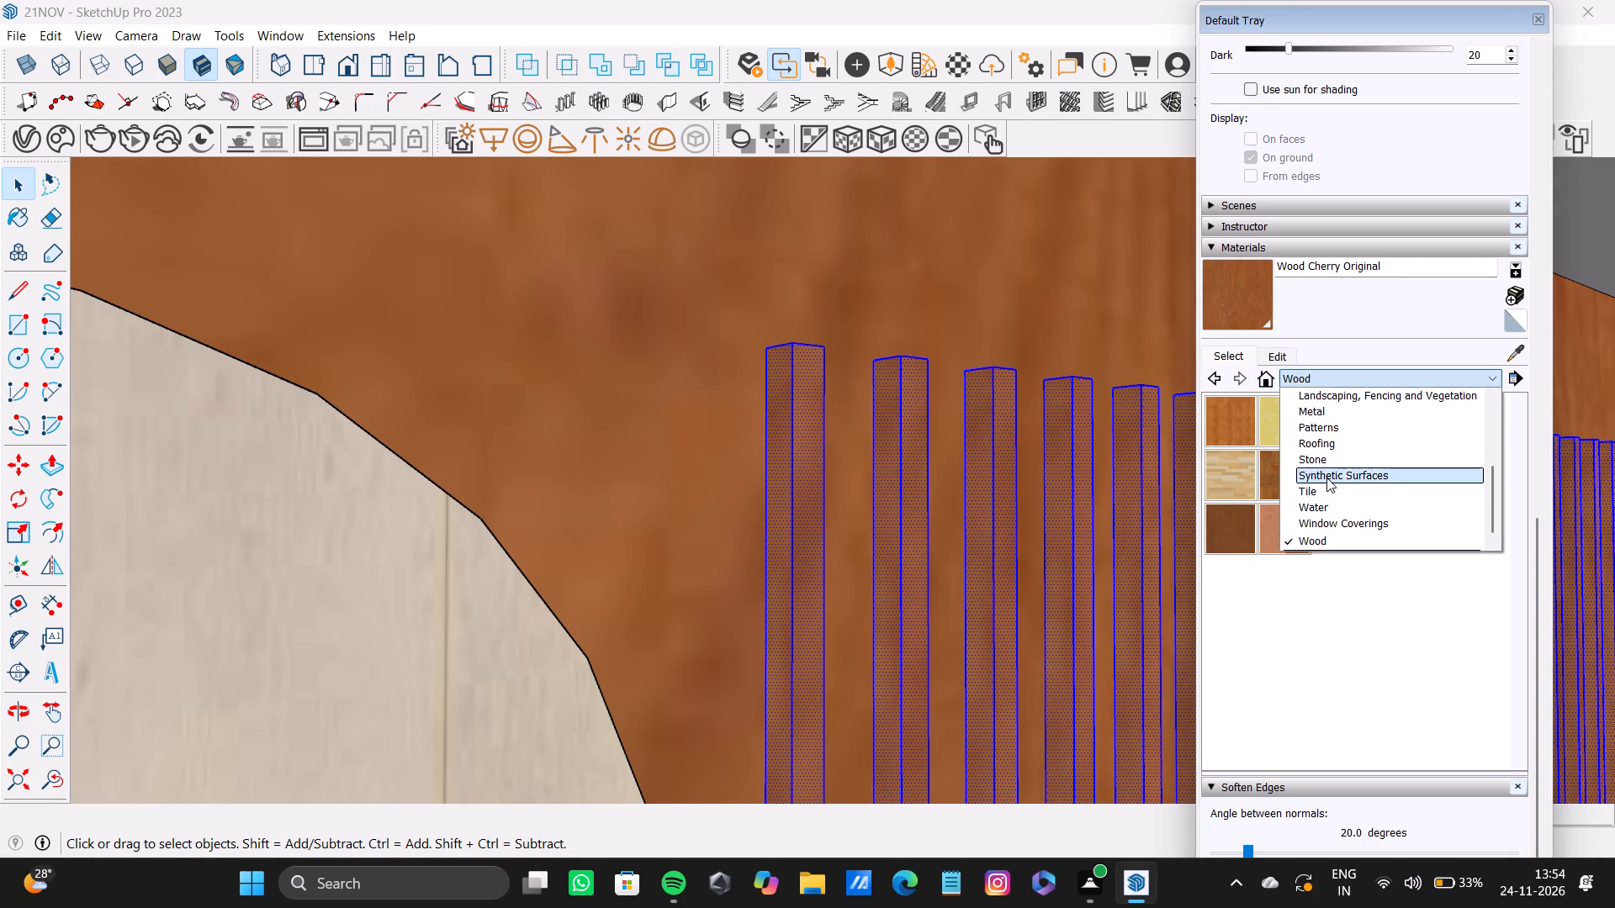
{"action": "left_click", "coordinate": [1334, 460]}
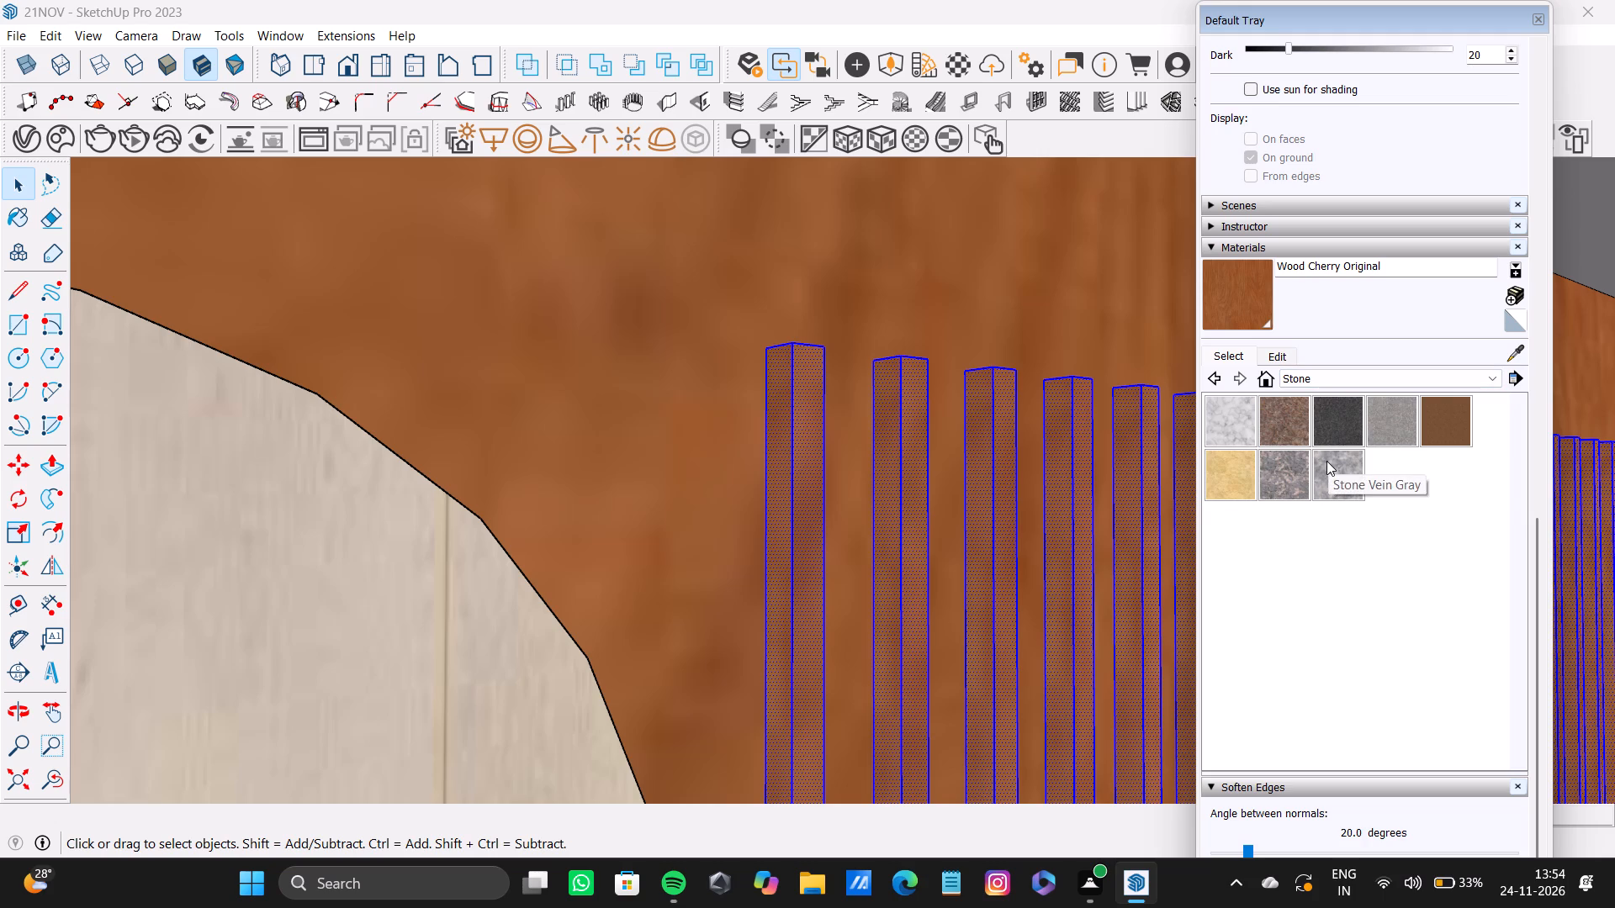
{"action": "left_click", "coordinate": [1298, 377]}
{"action": "left_click", "coordinate": [1318, 464]}
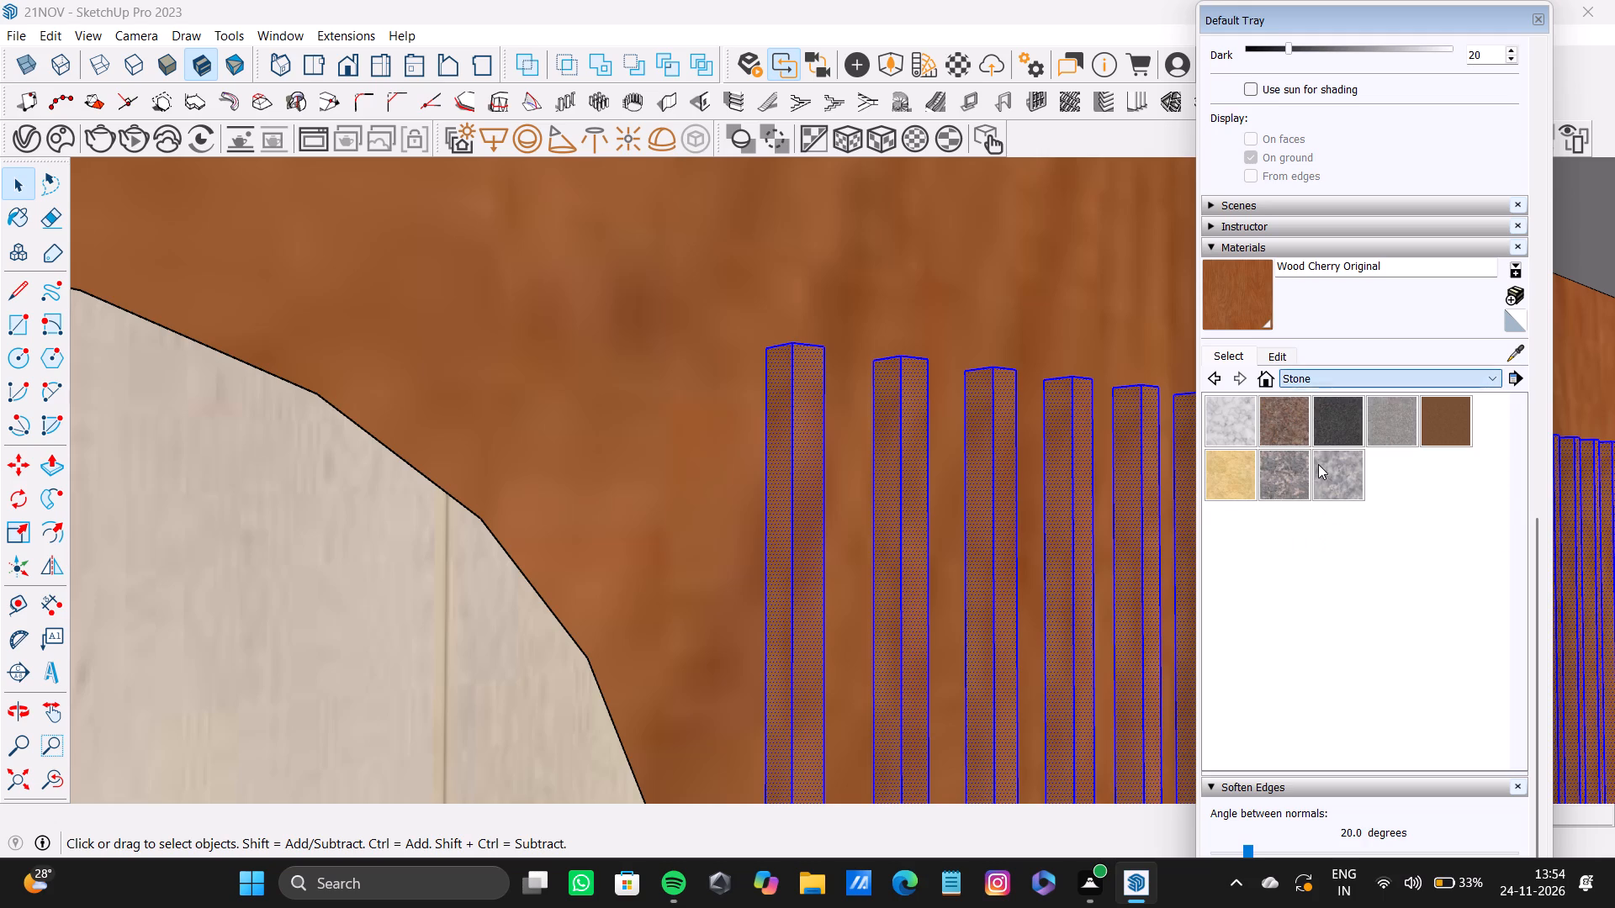
{"action": "left_click", "coordinate": [1239, 422]}
{"action": "left_click", "coordinate": [1066, 413]}
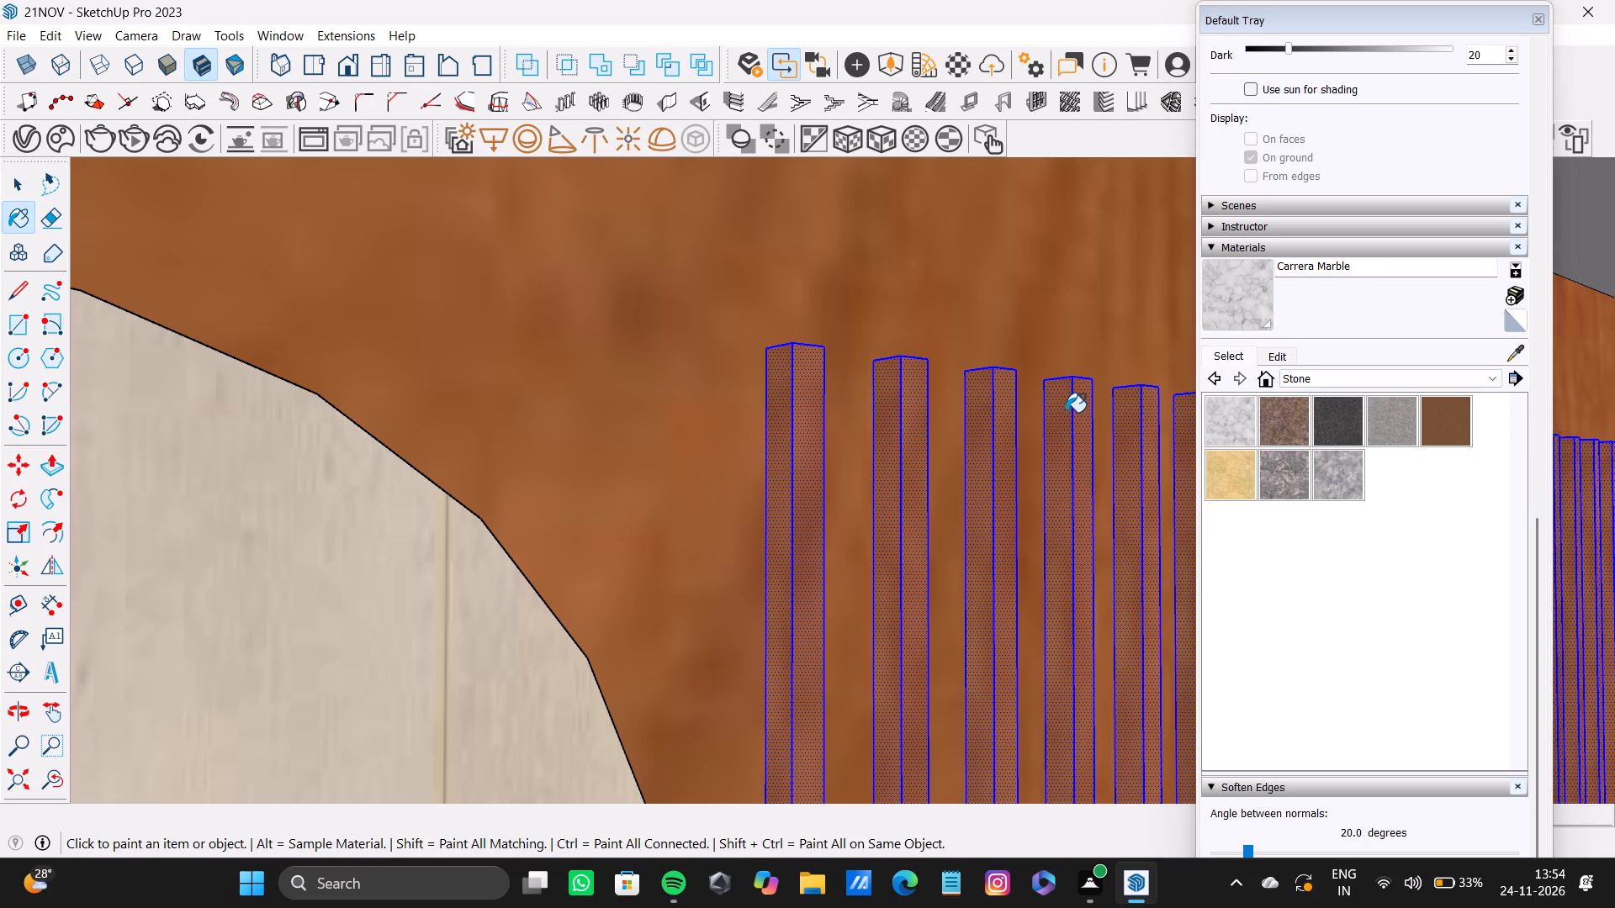
Examine the marble slats against the wood wall and clear the selection.
{"action": "scroll", "coordinate": [1105, 501], "scroll_direction": "down", "scroll_amount": 4}
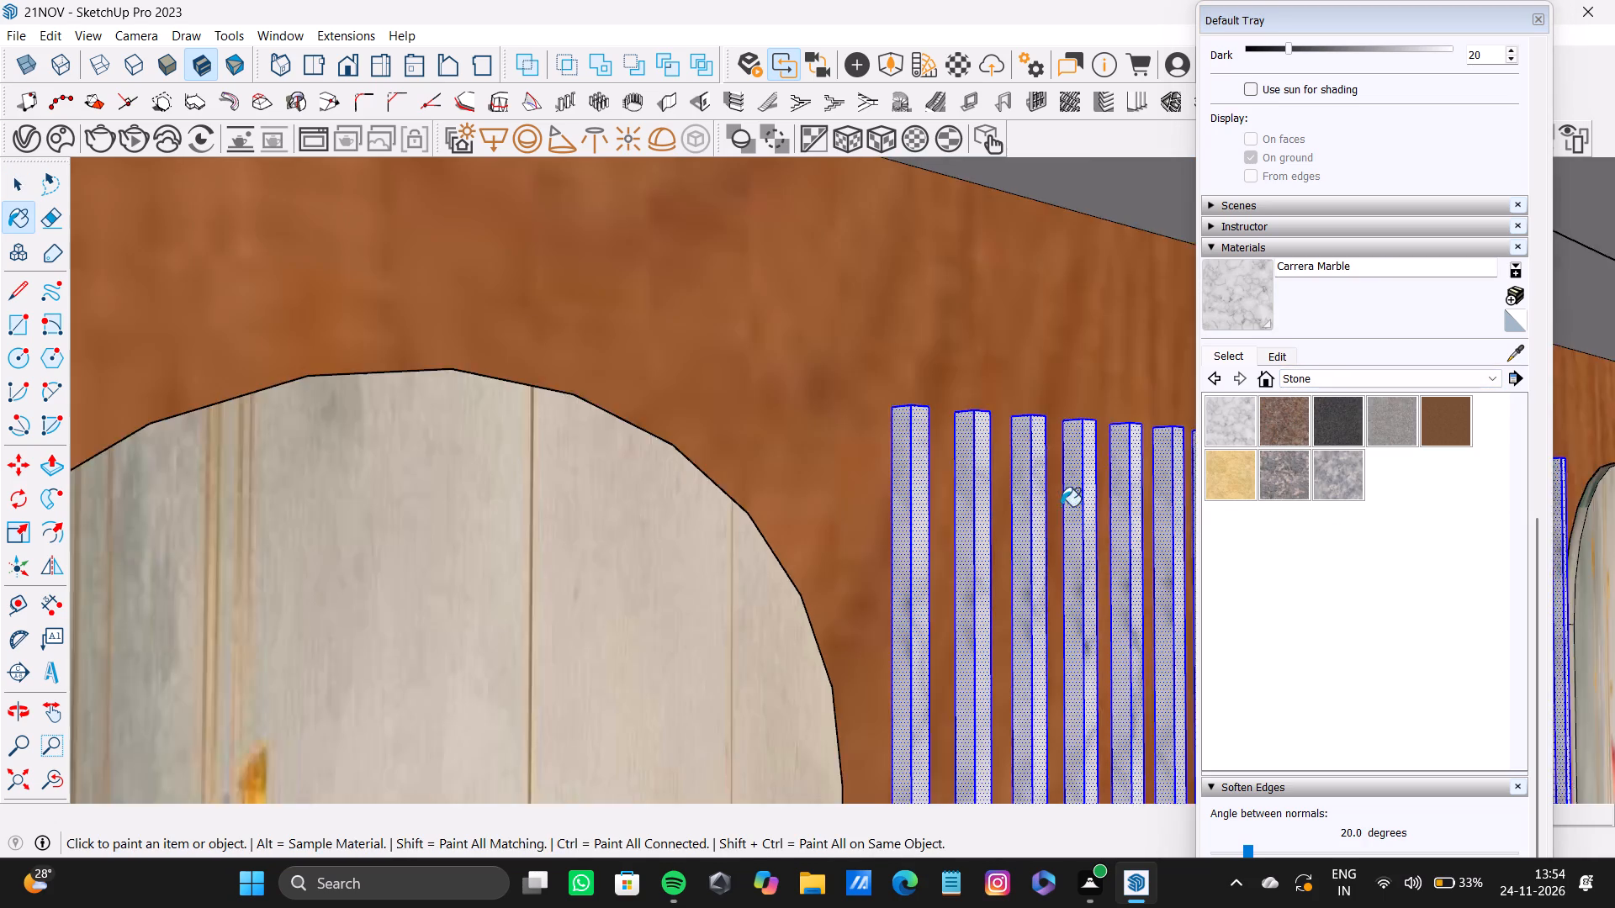
{"action": "scroll", "coordinate": [1061, 506], "scroll_direction": "down", "scroll_amount": 20}
{"action": "middle_click_drag", "start_coordinate": [1011, 560], "coordinate": [680, 420]}
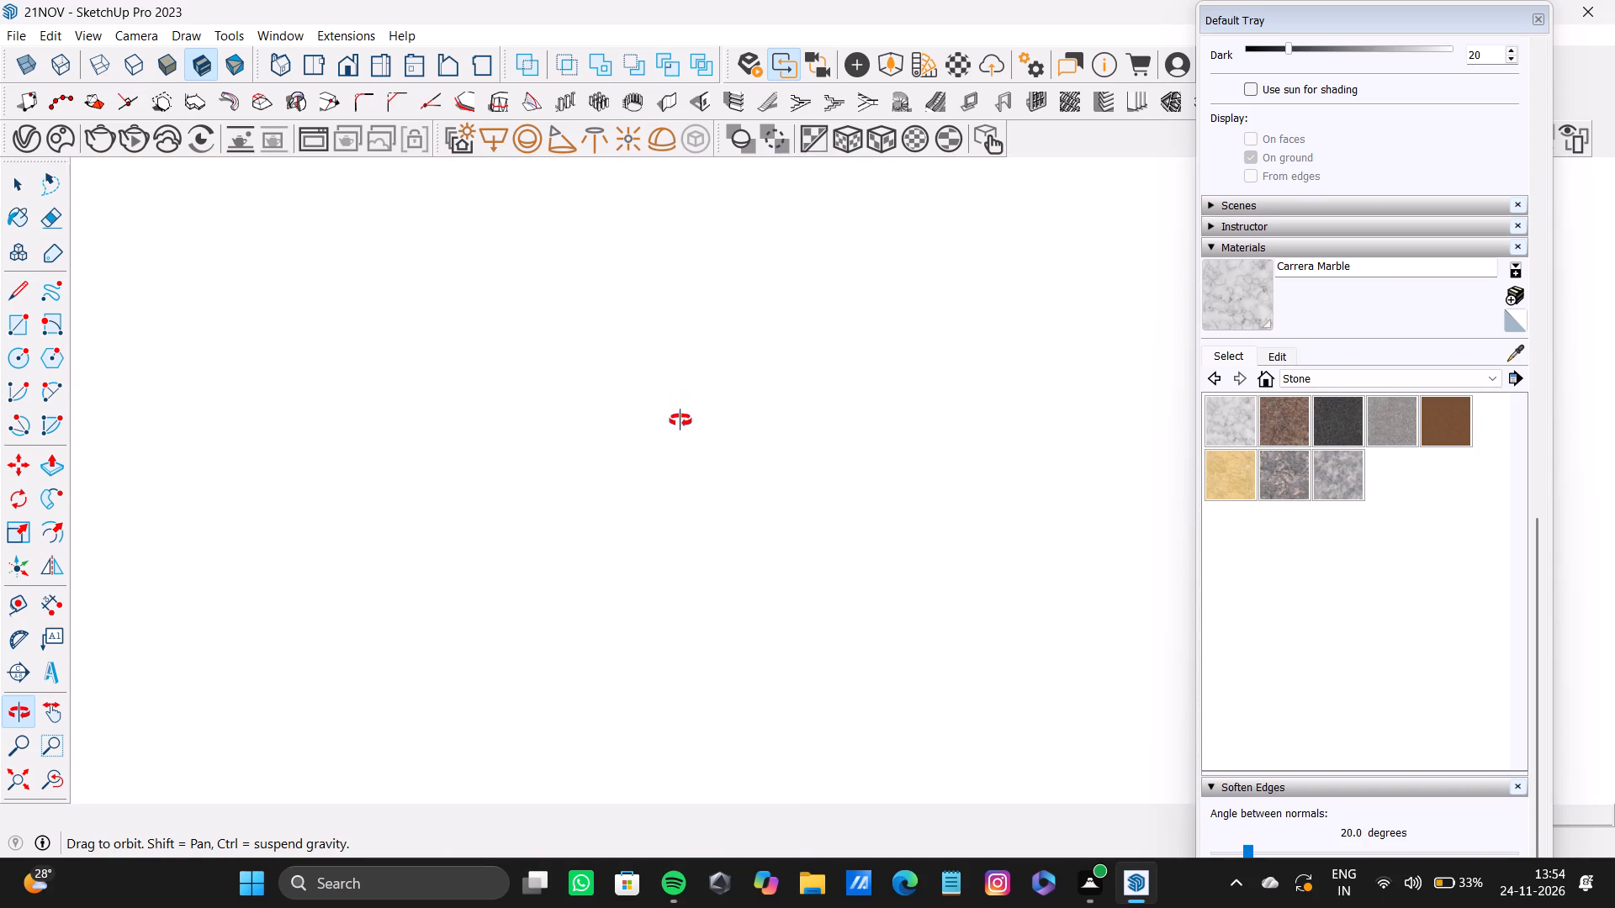
{"action": "middle_click_drag", "start_coordinate": [680, 420], "coordinate": [1051, 489]}
{"action": "scroll", "coordinate": [1037, 567], "scroll_direction": "up", "scroll_amount": 14}
{"action": "middle_click_drag", "start_coordinate": [1062, 528], "coordinate": [1009, 525]}
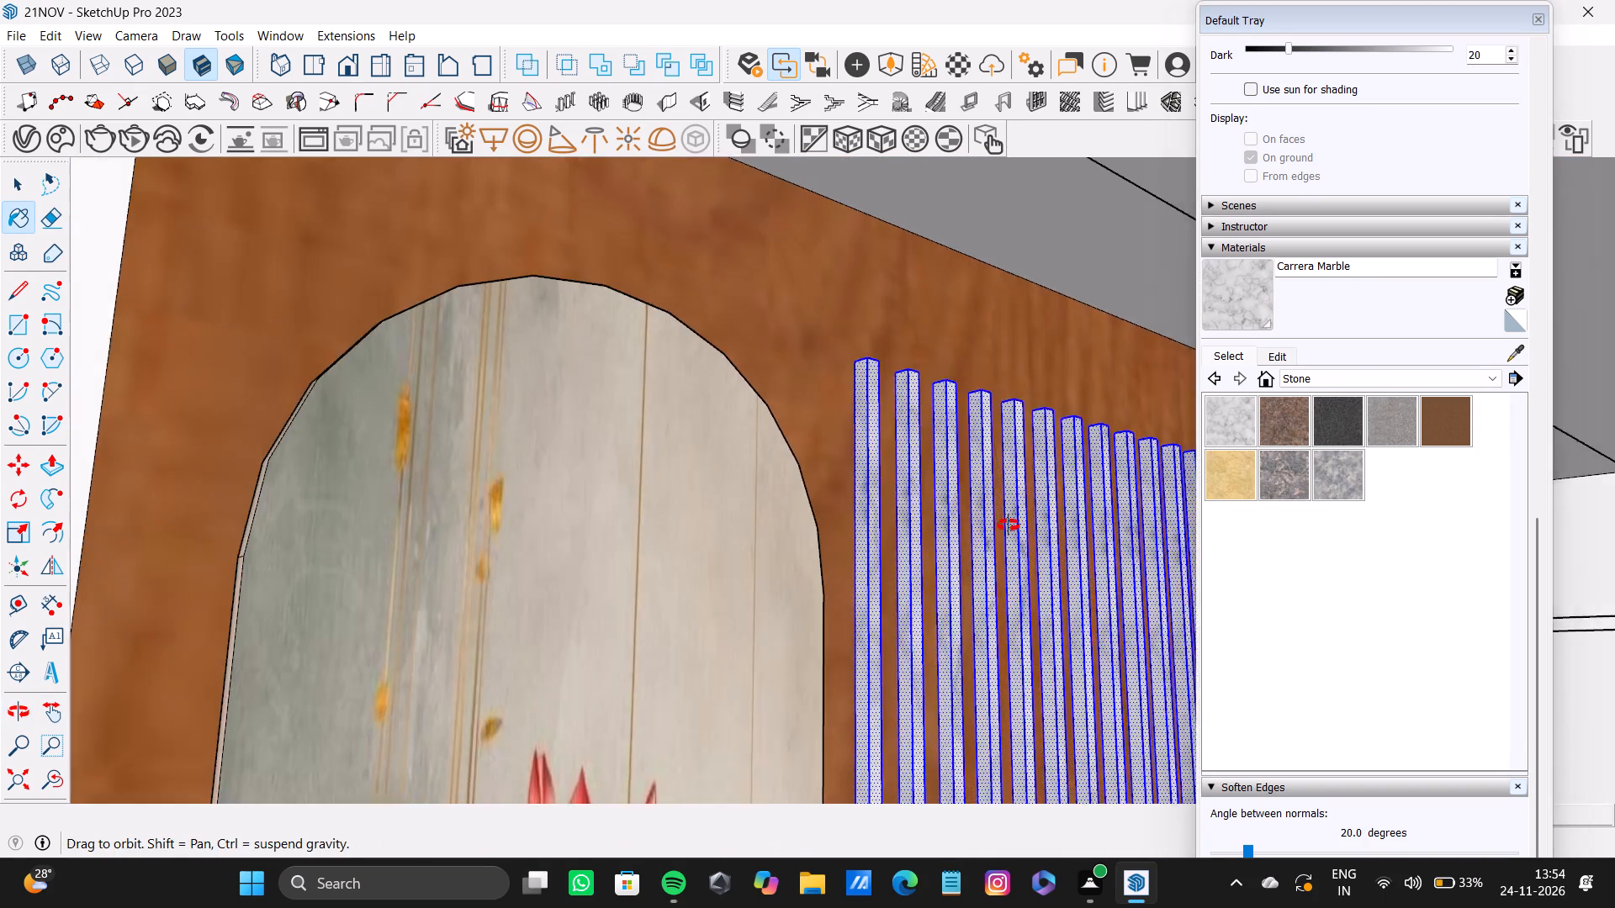
{"action": "middle_click_drag", "start_coordinate": [1009, 525], "coordinate": [1030, 619]}
{"action": "scroll", "coordinate": [1005, 610], "scroll_direction": "down", "scroll_amount": 3}
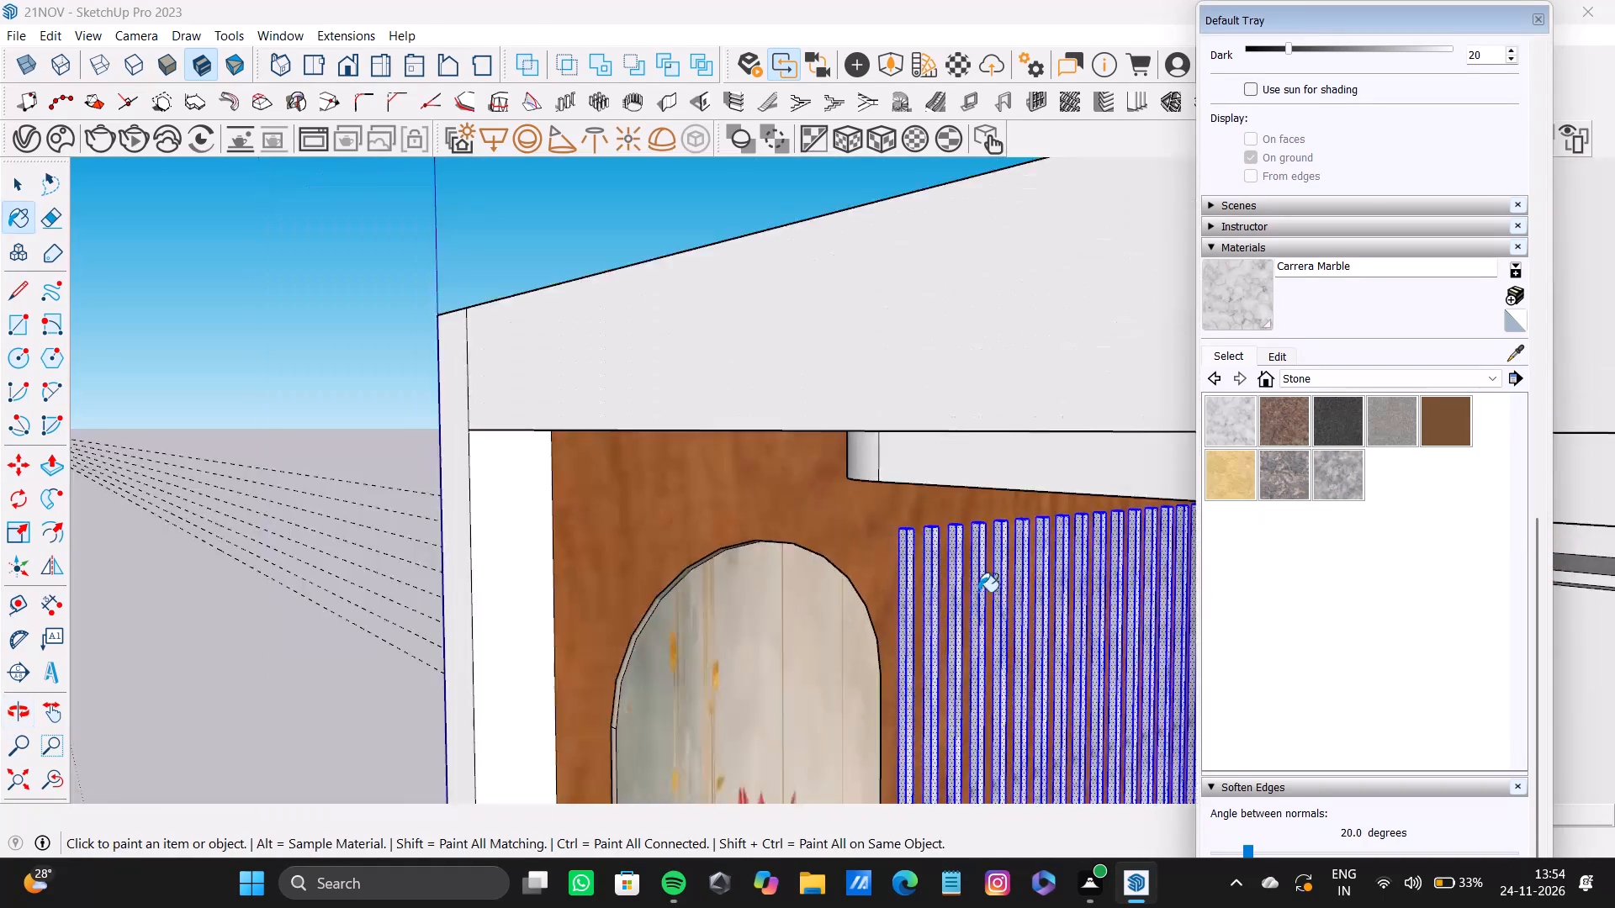
{"action": "scroll", "coordinate": [978, 592], "scroll_direction": "down", "scroll_amount": 20}
{"action": "scroll", "coordinate": [978, 592], "scroll_direction": "down", "scroll_amount": 6}
{"action": "key", "text": "space"}
{"action": "left_click", "coordinate": [957, 509]}
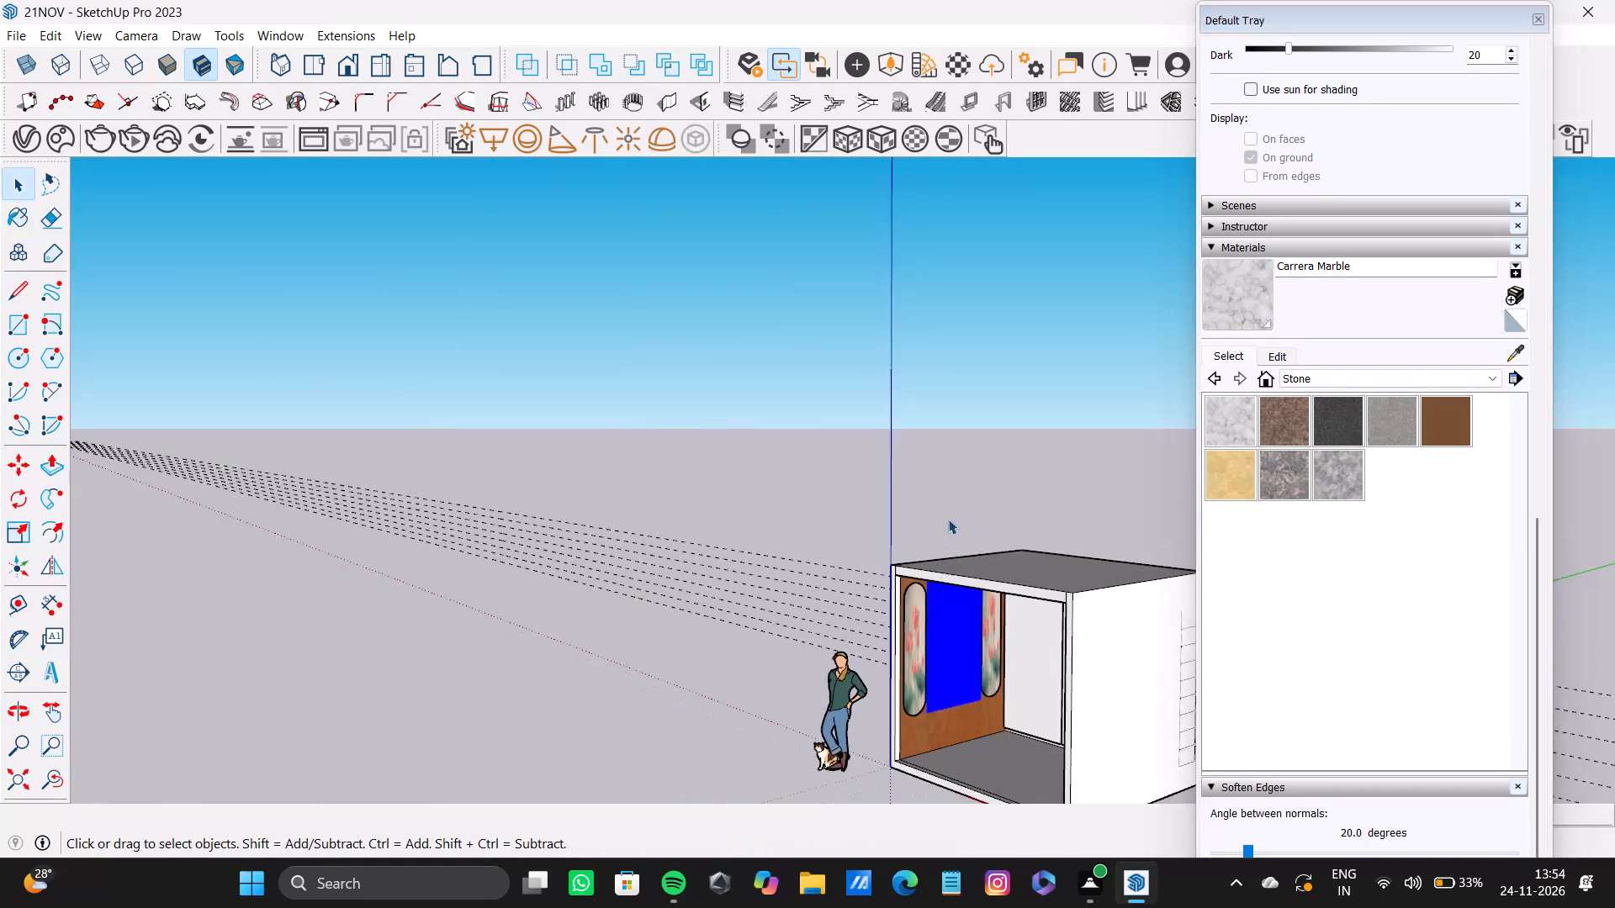
Inspect the room's interior around the slatted lotus wall, the wardrobe and its base, and the adjacent opening.
{"action": "scroll", "coordinate": [954, 631], "scroll_direction": "up", "scroll_amount": 12}
{"action": "middle_click_drag", "start_coordinate": [1034, 726], "coordinate": [1027, 457]}
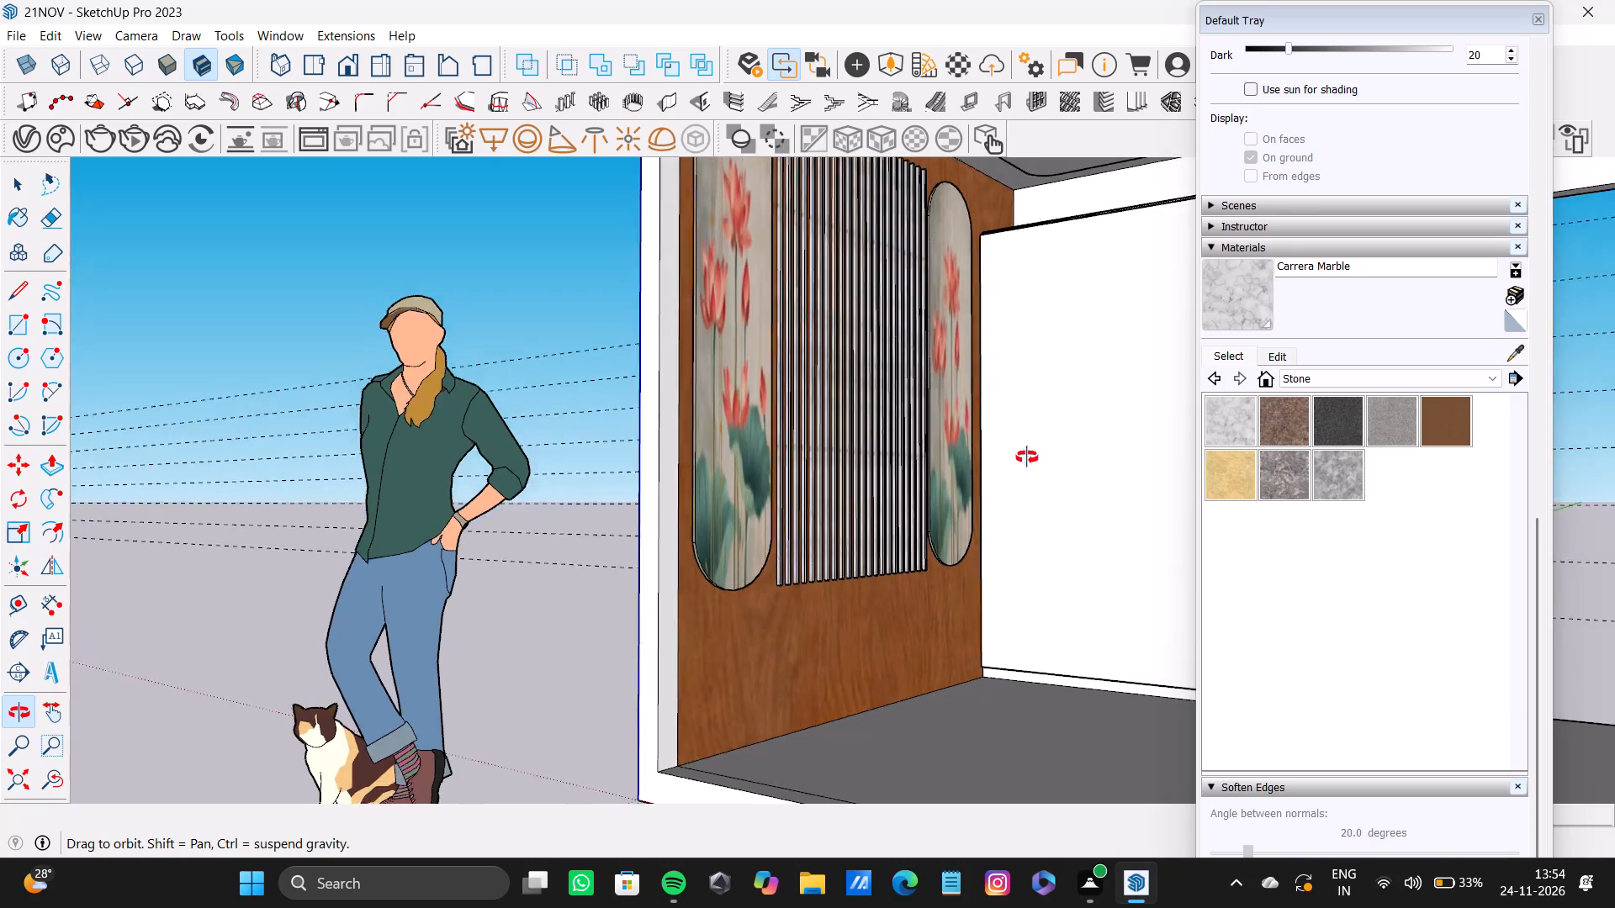
{"action": "middle_click_drag", "start_coordinate": [1027, 457], "coordinate": [986, 631]}
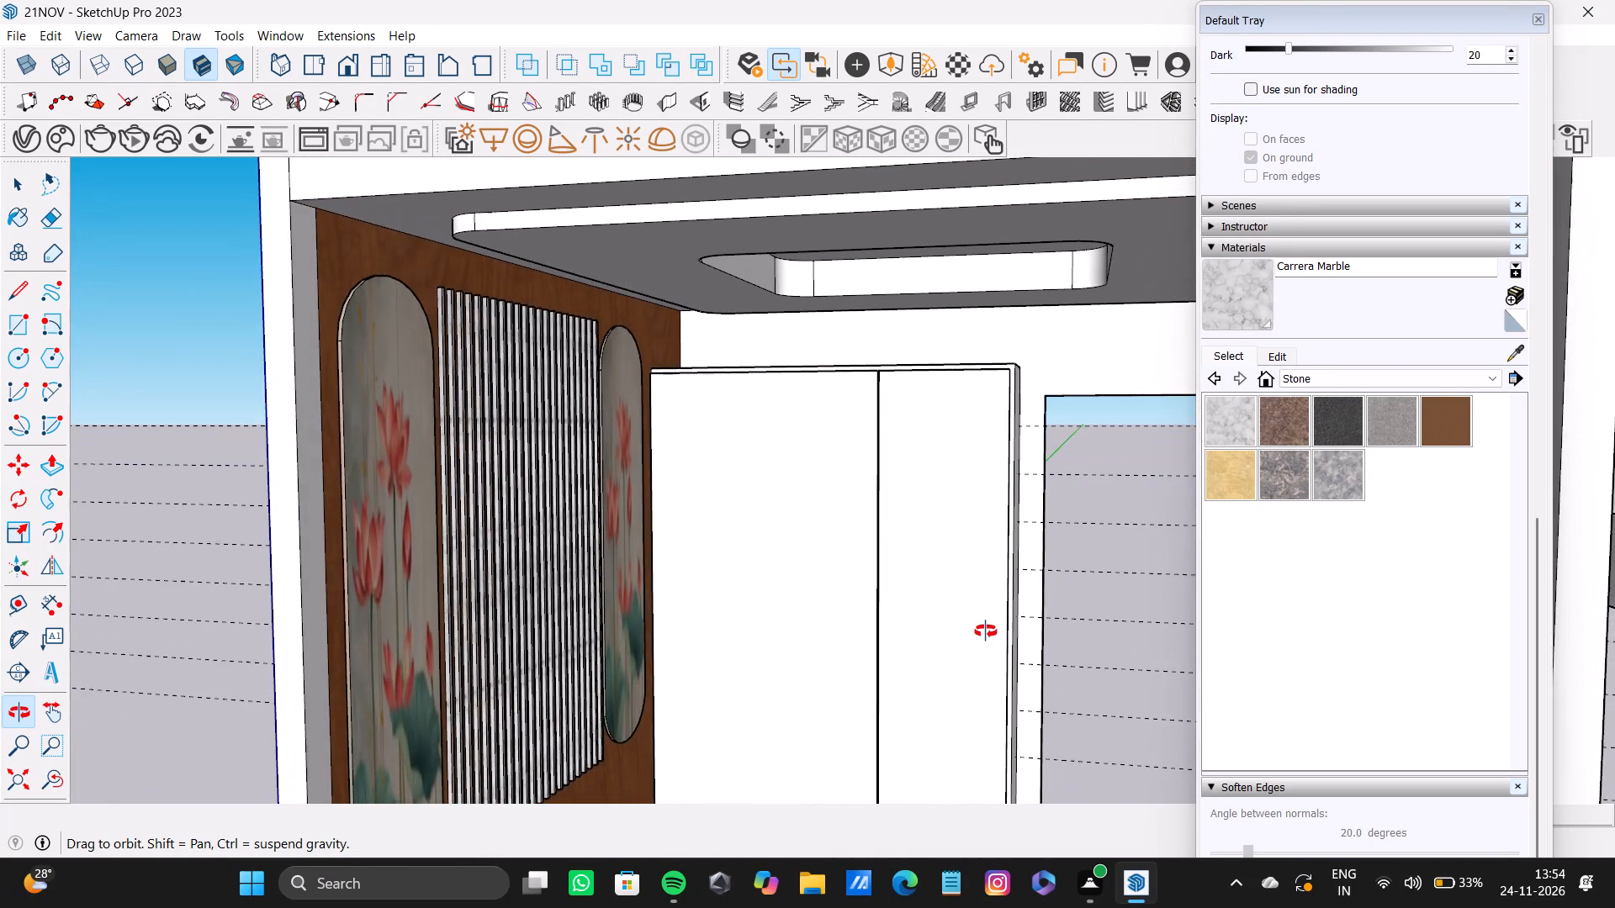
{"action": "middle_click_drag", "start_coordinate": [986, 631], "coordinate": [935, 627]}
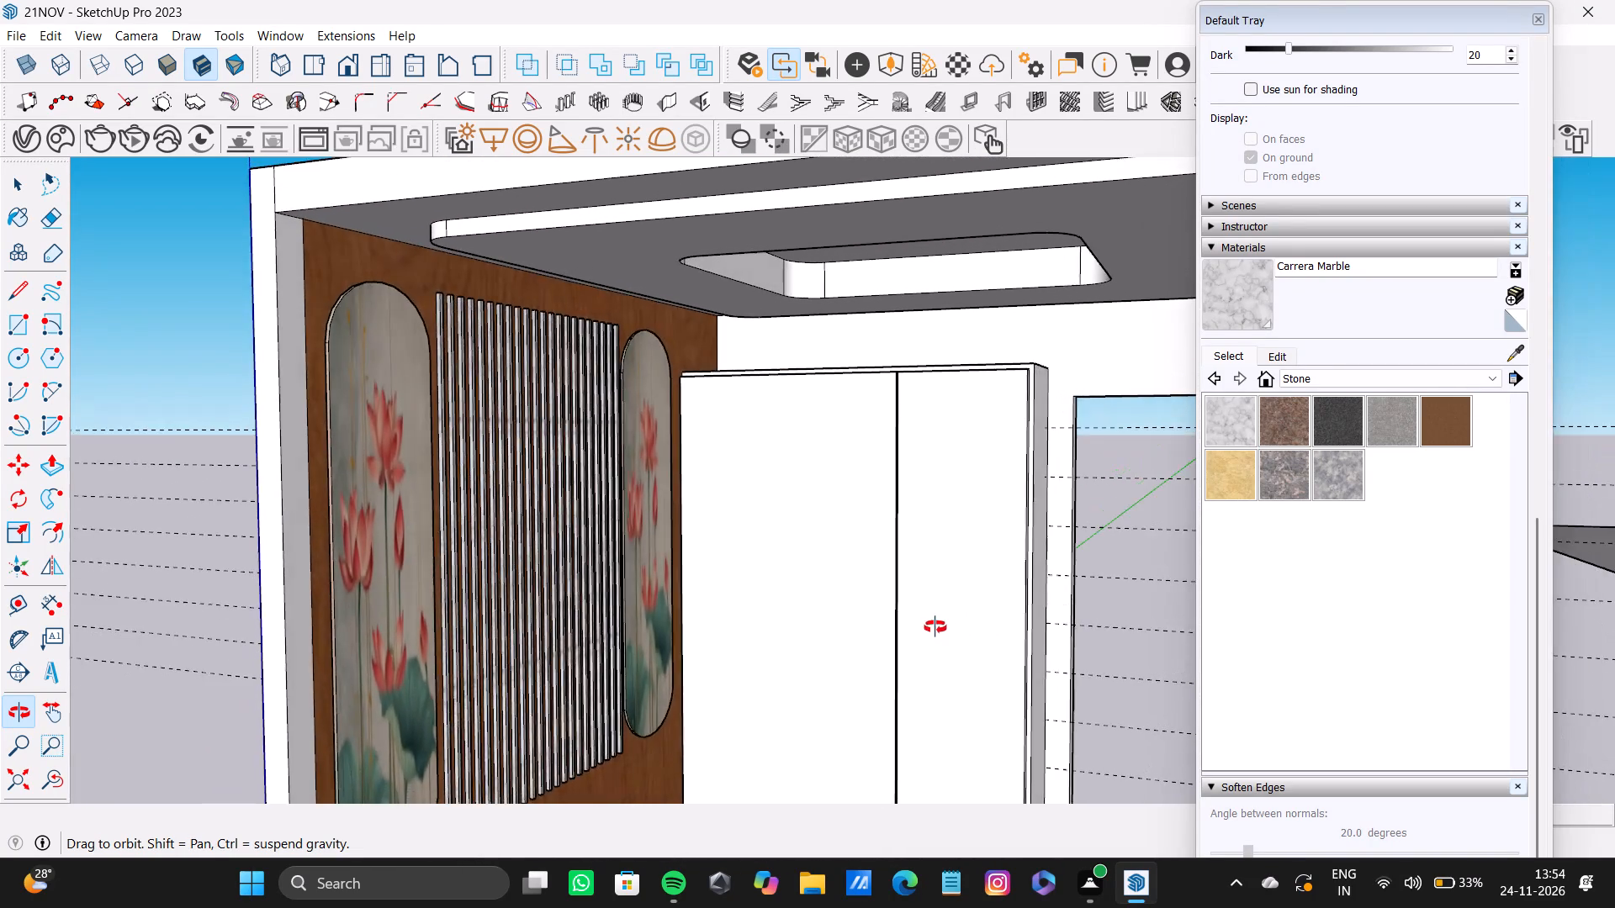
{"action": "middle_click_drag", "start_coordinate": [935, 627], "coordinate": [940, 601]}
{"action": "scroll", "coordinate": [975, 472], "scroll_direction": "up", "scroll_amount": 7}
{"action": "middle_click_drag", "start_coordinate": [1075, 377], "coordinate": [992, 414]}
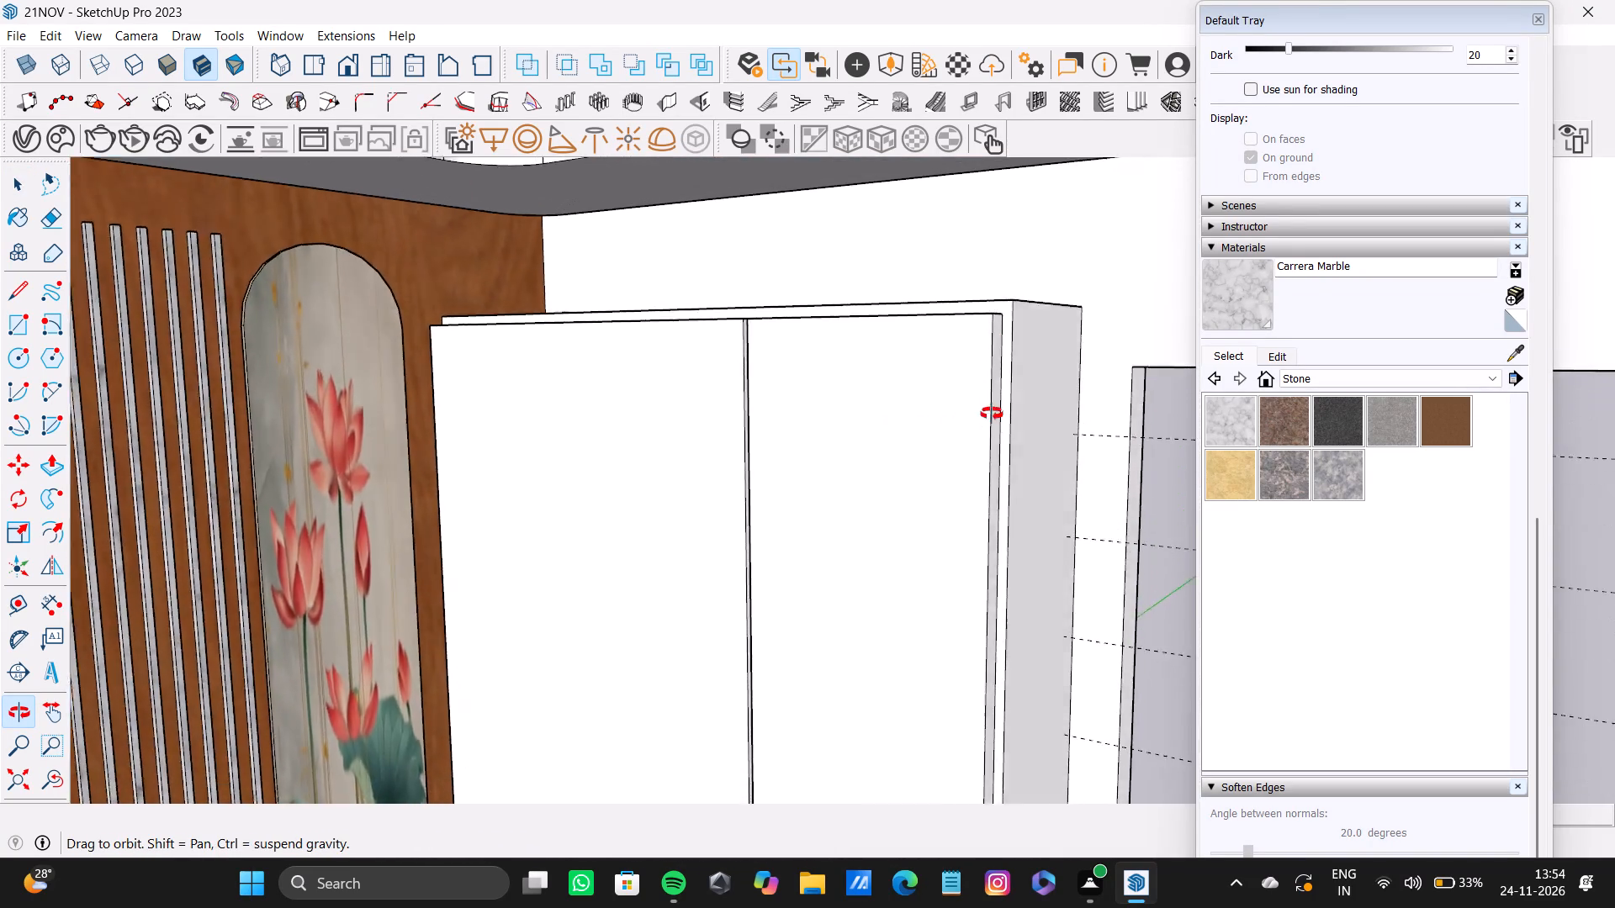
{"action": "middle_click_drag", "start_coordinate": [992, 414], "coordinate": [892, 404]}
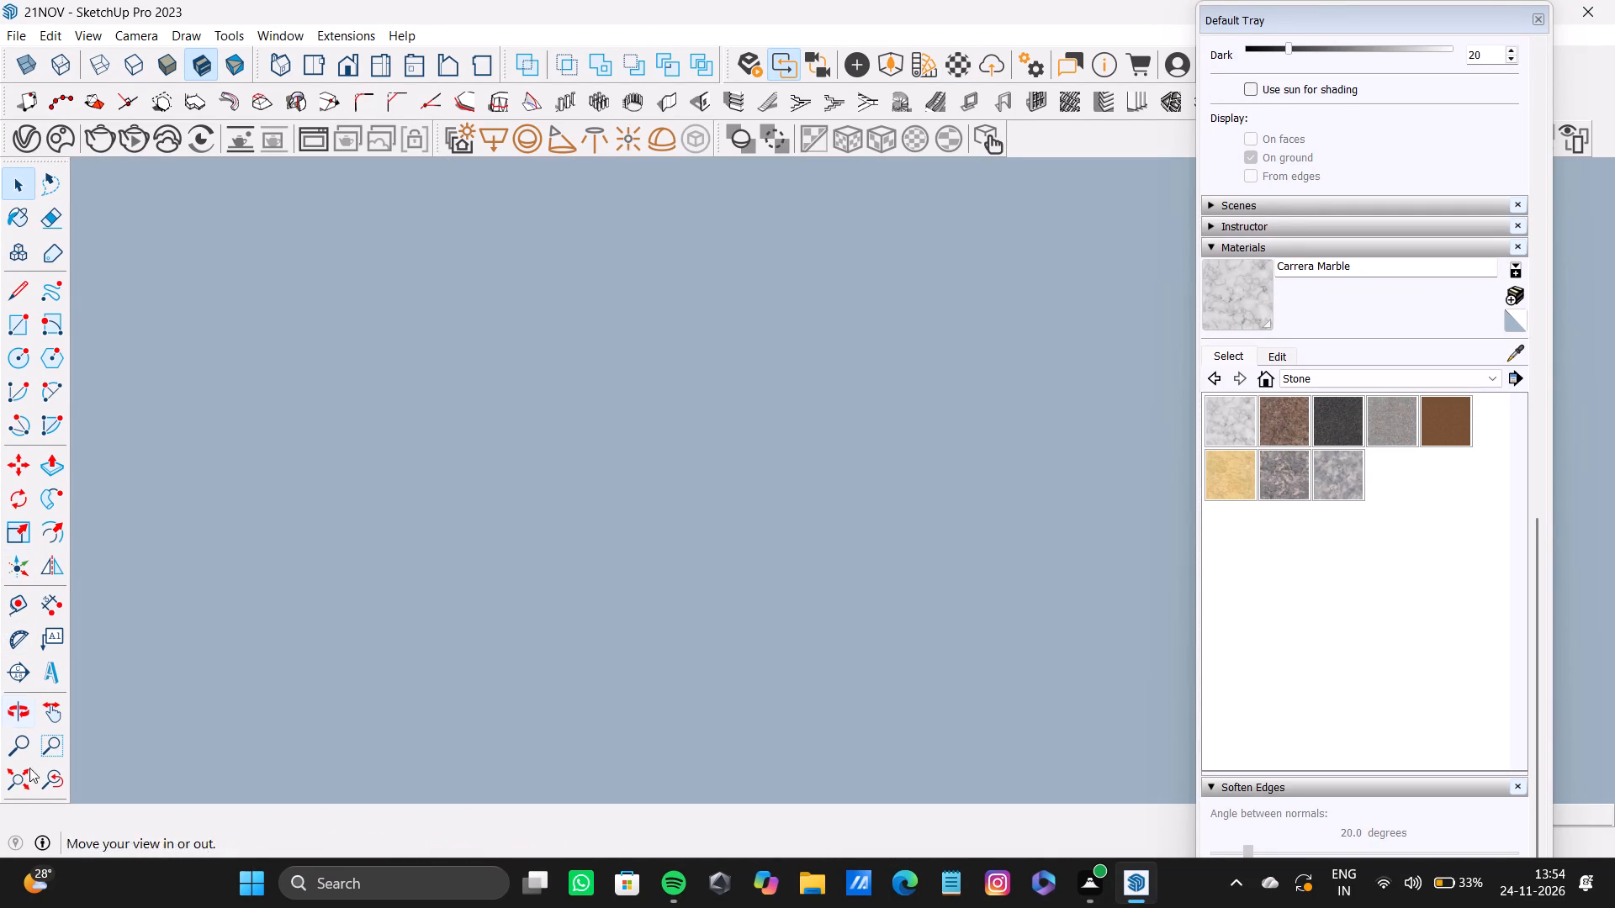
{"action": "left_click", "coordinate": [9, 780]}
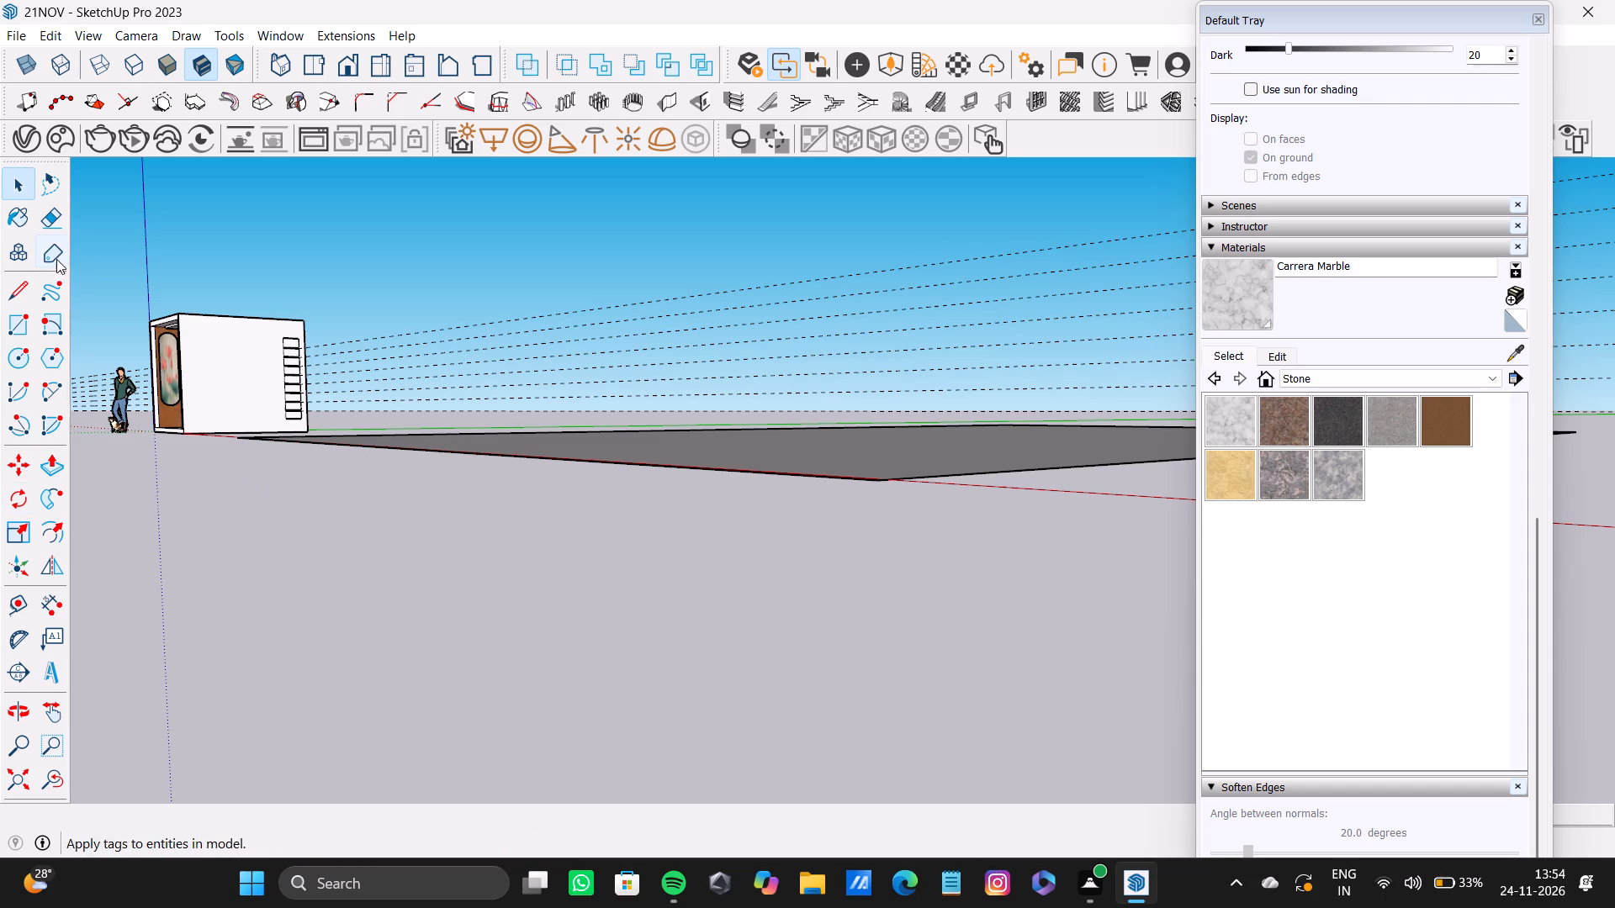
{"action": "scroll", "coordinate": [173, 396], "scroll_direction": "up", "scroll_amount": 20}
{"action": "scroll", "coordinate": [173, 396], "scroll_direction": "up", "scroll_amount": 5}
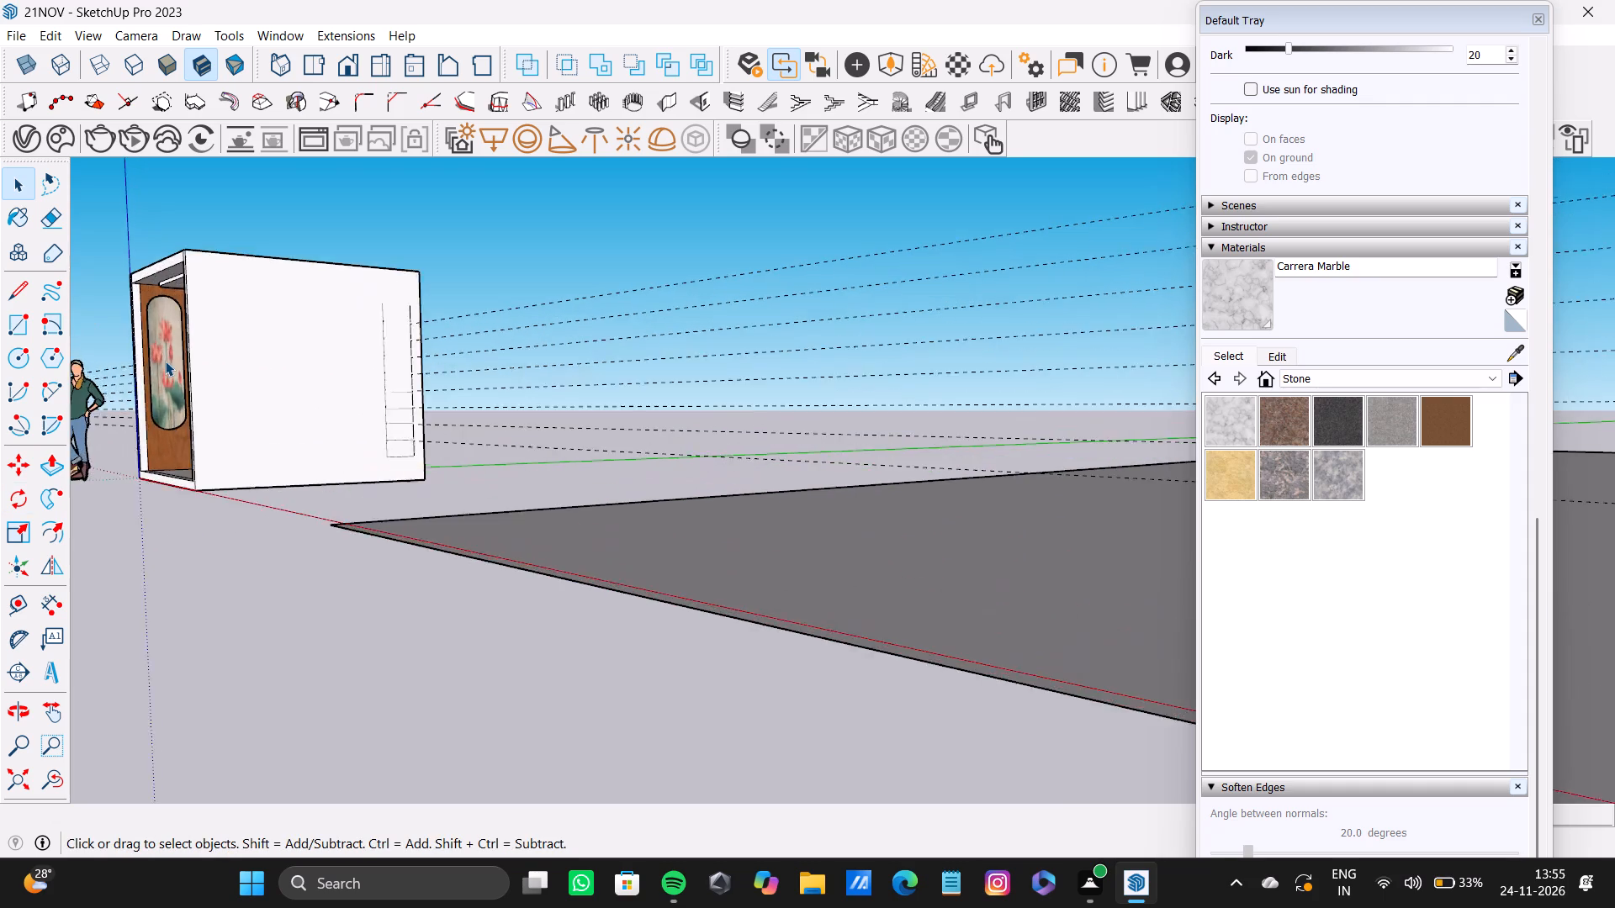
{"action": "scroll", "coordinate": [165, 361], "scroll_direction": "up", "scroll_amount": 4}
{"action": "middle_click_drag", "start_coordinate": [165, 366], "coordinate": [684, 419], "text": "shift"}
{"action": "middle_click_drag", "start_coordinate": [589, 398], "coordinate": [407, 442], "text": "shift"}
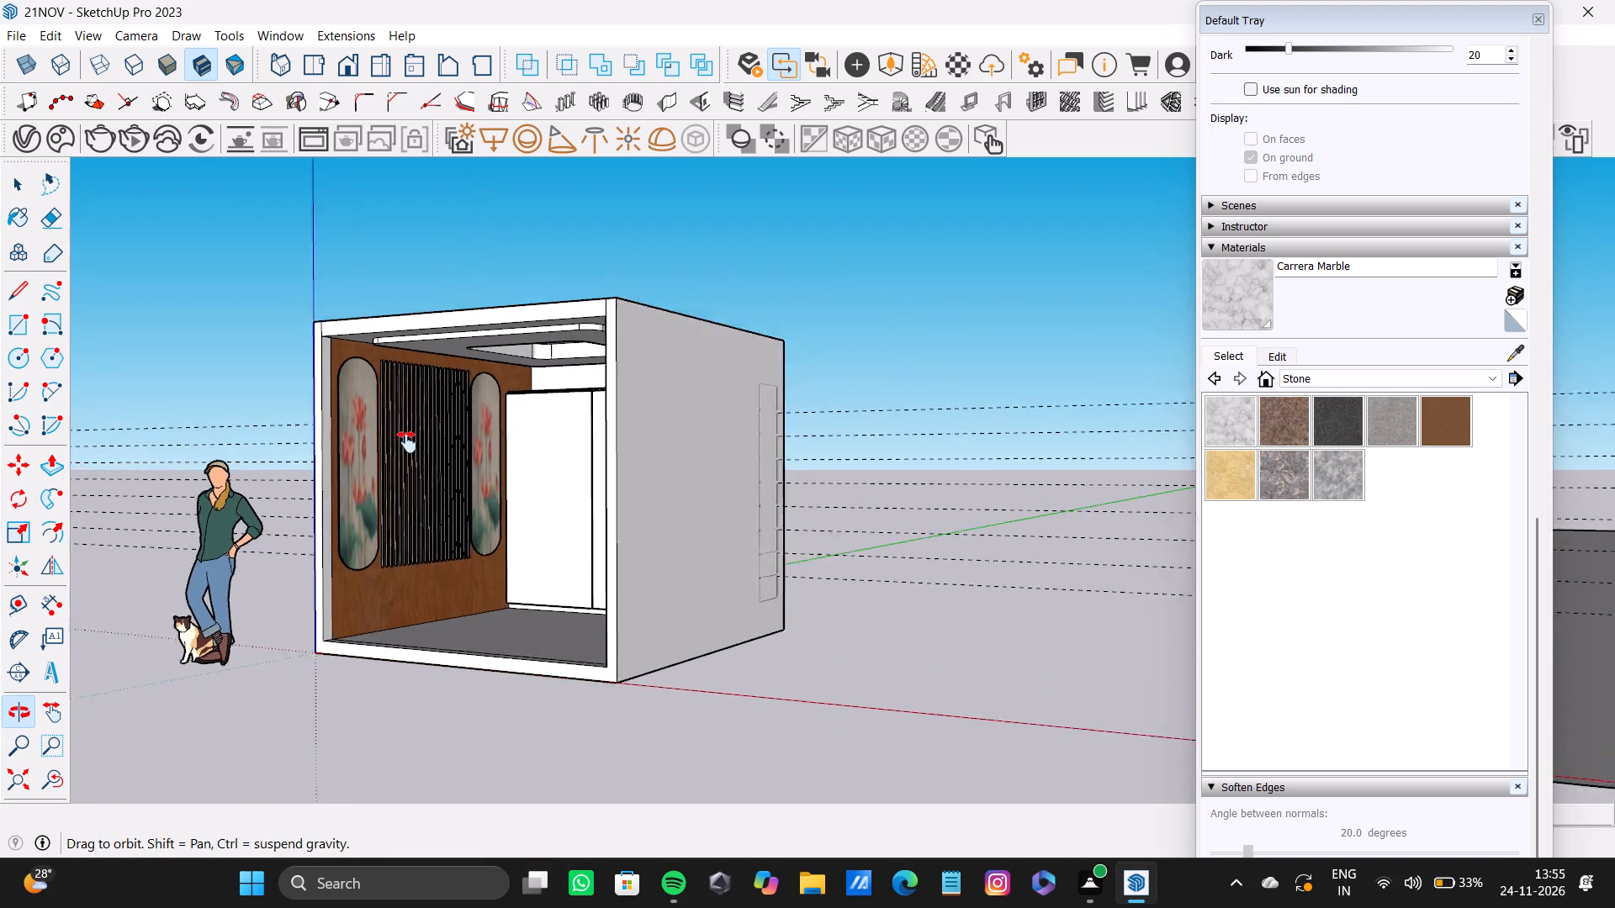
{"action": "middle_click_drag", "start_coordinate": [407, 442], "coordinate": [662, 441], "text": "shift"}
{"action": "scroll", "coordinate": [506, 477], "scroll_direction": "up", "scroll_amount": 4}
{"action": "middle_click_drag", "start_coordinate": [509, 519], "coordinate": [477, 388], "text": "shift"}
{"action": "scroll", "coordinate": [516, 527], "scroll_direction": "up", "scroll_amount": 6}
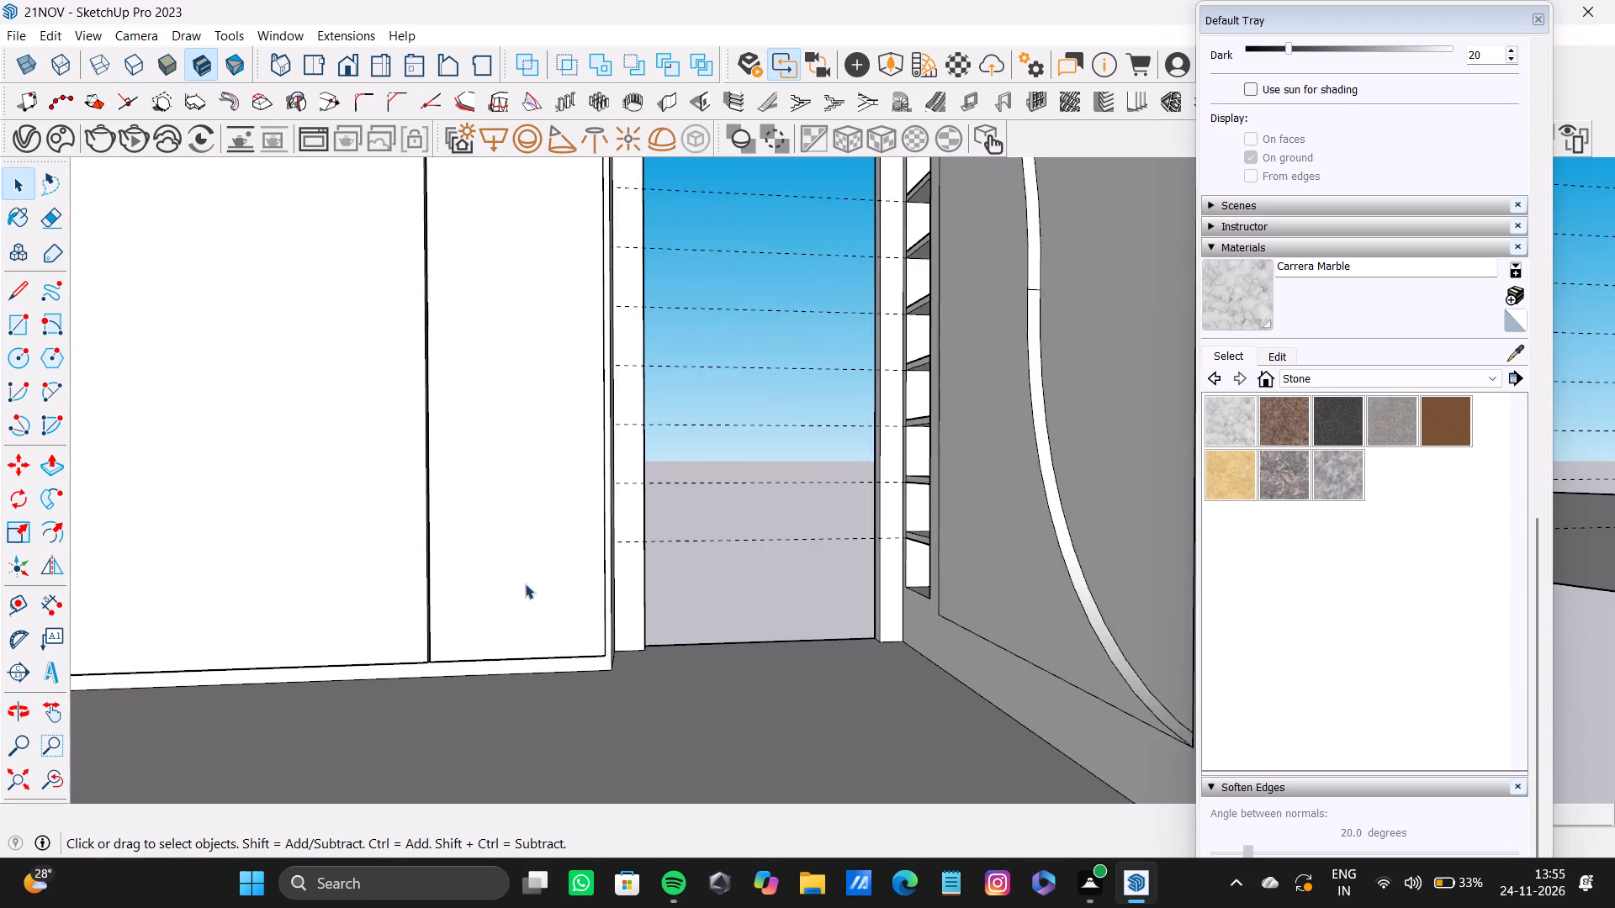
{"action": "middle_click_drag", "start_coordinate": [526, 584], "coordinate": [346, 576]}
{"action": "scroll", "coordinate": [522, 632], "scroll_direction": "up", "scroll_amount": 7}
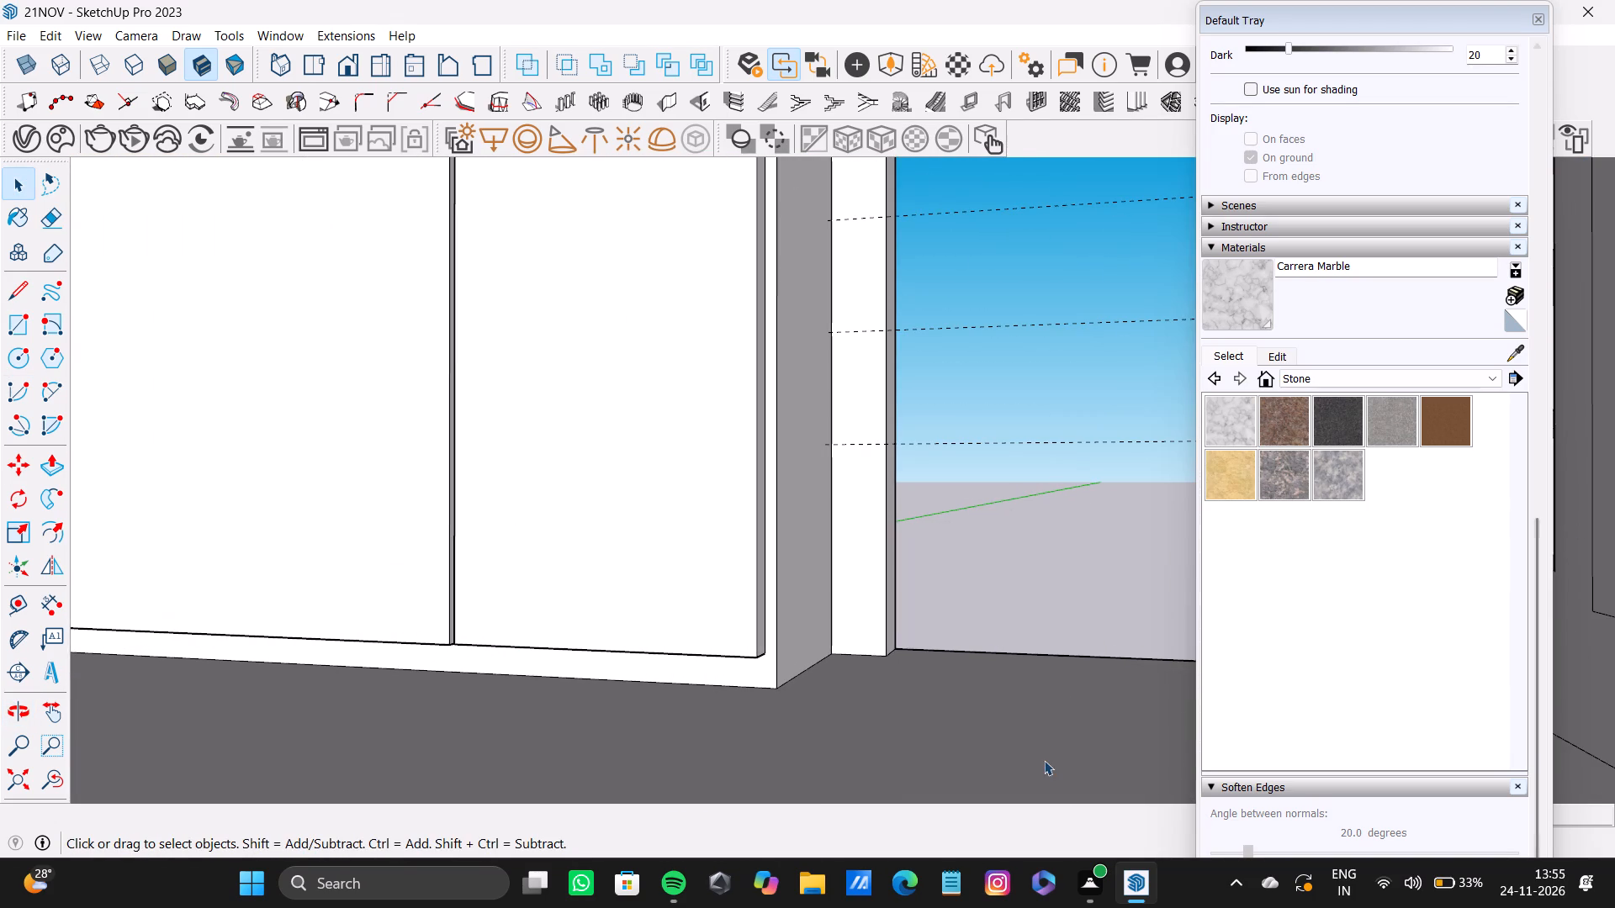
Select the wardrobe carcass's front frame faces and paint them with 0032_Moccasin from the Colors-Named materials.
{"action": "double_click", "coordinate": [749, 671], "text": "shift"}
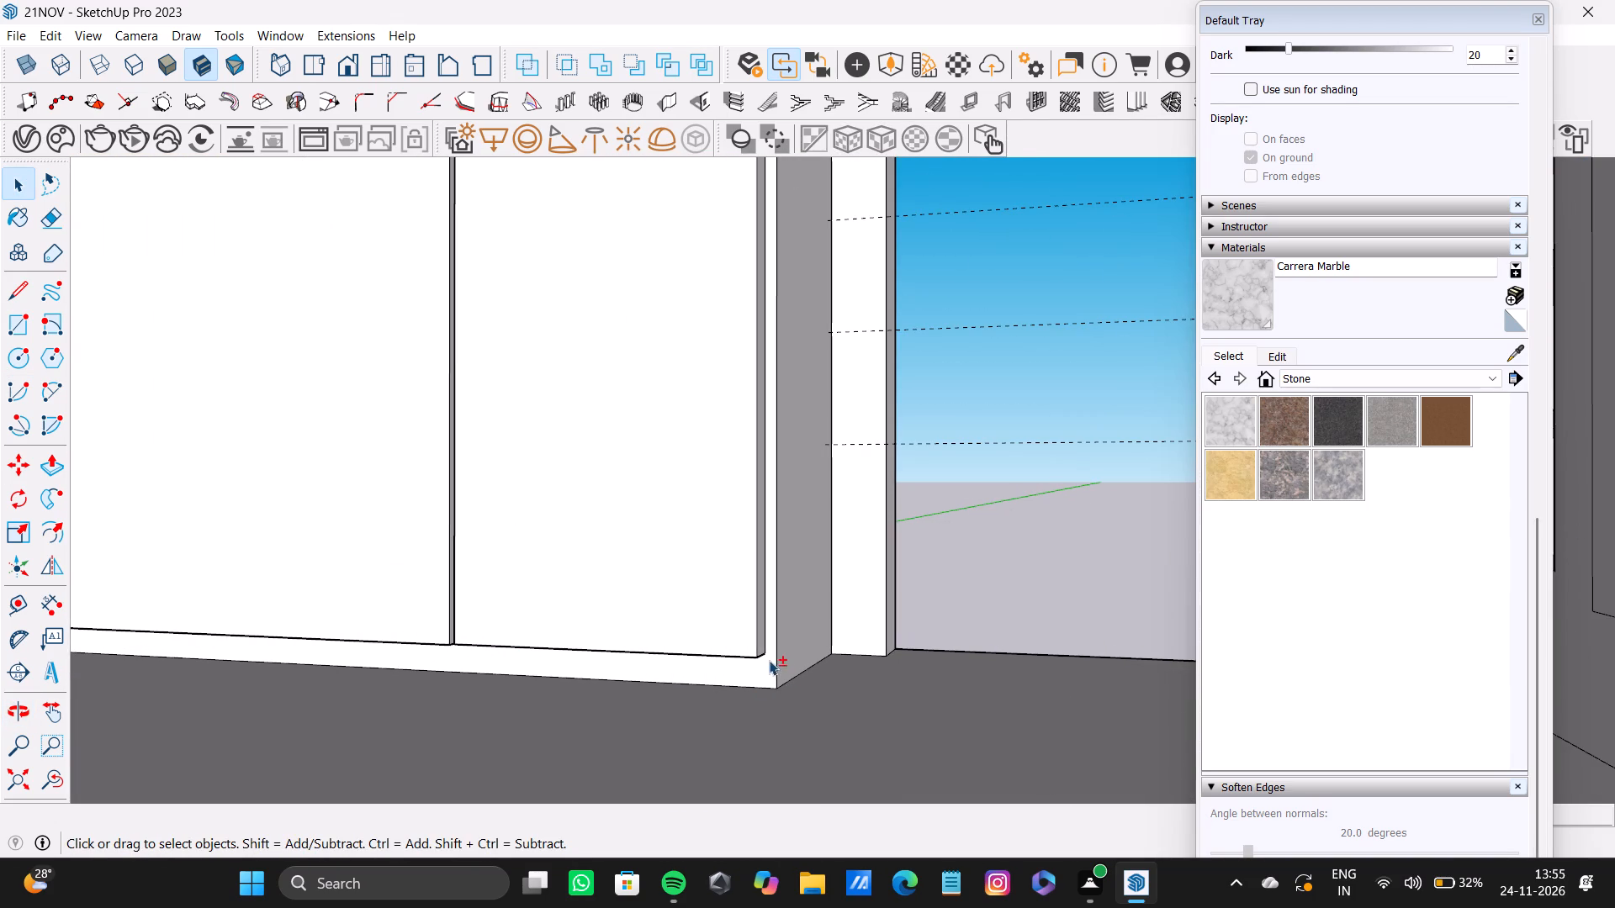
{"action": "double_click", "coordinate": [785, 644], "text": "shift"}
{"action": "double_click", "coordinate": [764, 668], "text": "shift"}
{"action": "scroll", "coordinate": [750, 654], "scroll_direction": "down", "scroll_amount": 5, "text": "shift"}
{"action": "middle_click_drag", "start_coordinate": [750, 652], "coordinate": [1139, 666], "text": "shift"}
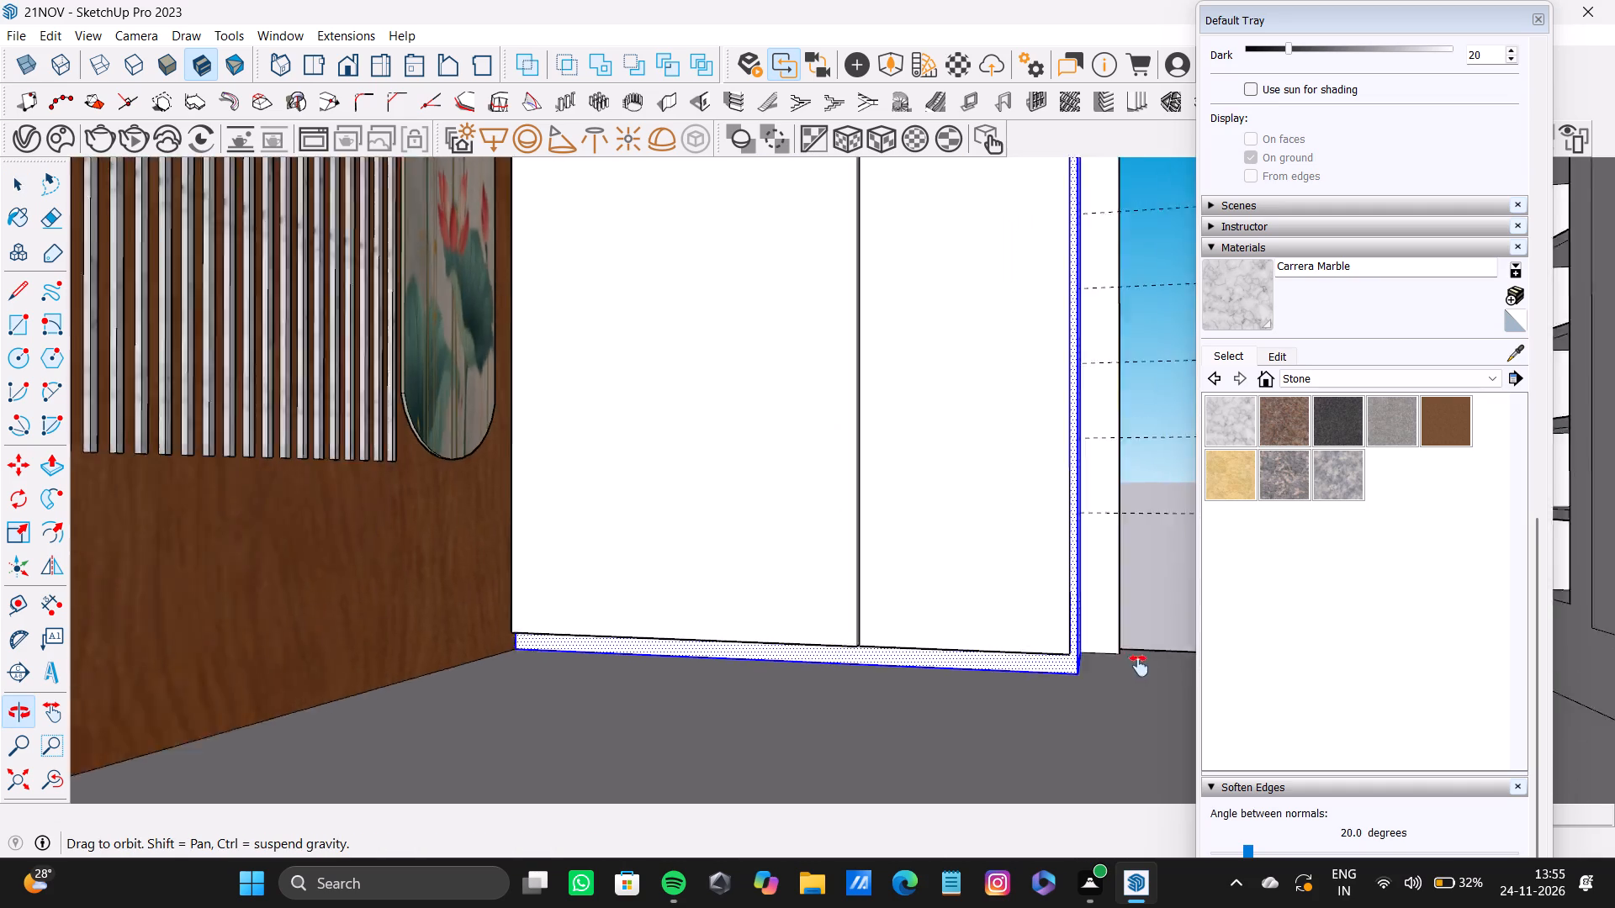
{"action": "middle_click_drag", "start_coordinate": [1139, 666], "coordinate": [1037, 787], "text": "shift"}
{"action": "scroll", "coordinate": [988, 600], "scroll_direction": "down", "scroll_amount": 5, "text": "shift"}
{"action": "middle_click_drag", "start_coordinate": [966, 520], "coordinate": [938, 650], "text": "shift"}
{"action": "left_click", "coordinate": [1316, 364]}
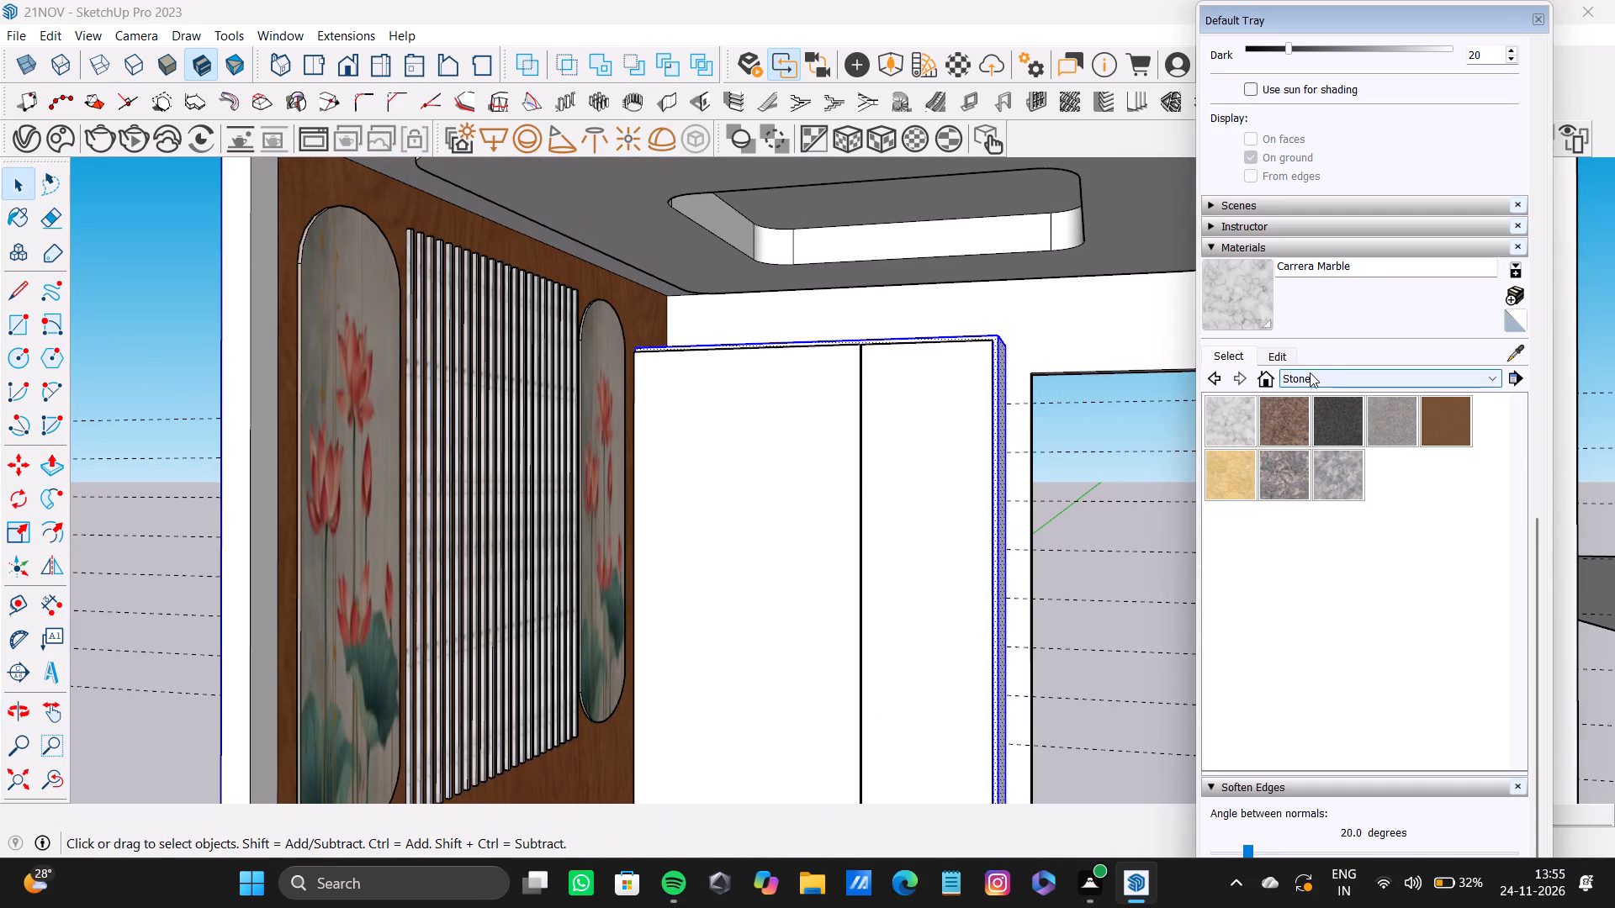
{"action": "left_click", "coordinate": [1310, 372]}
{"action": "scroll", "coordinate": [1356, 501], "scroll_direction": "down", "scroll_amount": 3}
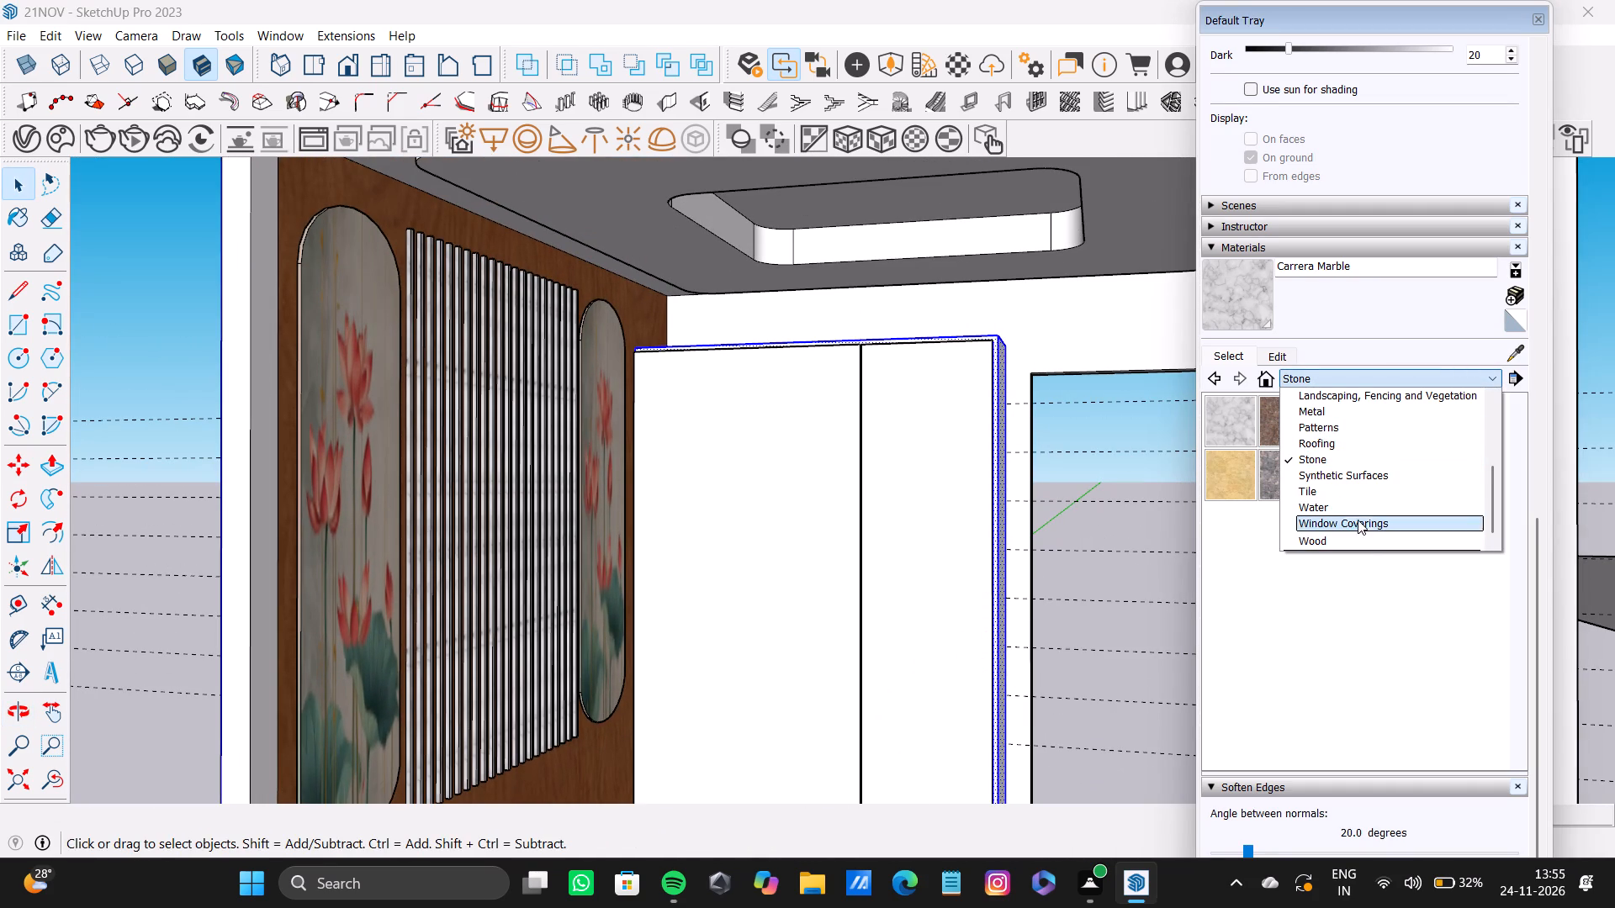
{"action": "scroll", "coordinate": [1346, 507], "scroll_direction": "up", "scroll_amount": 2}
{"action": "left_click", "coordinate": [1347, 457]}
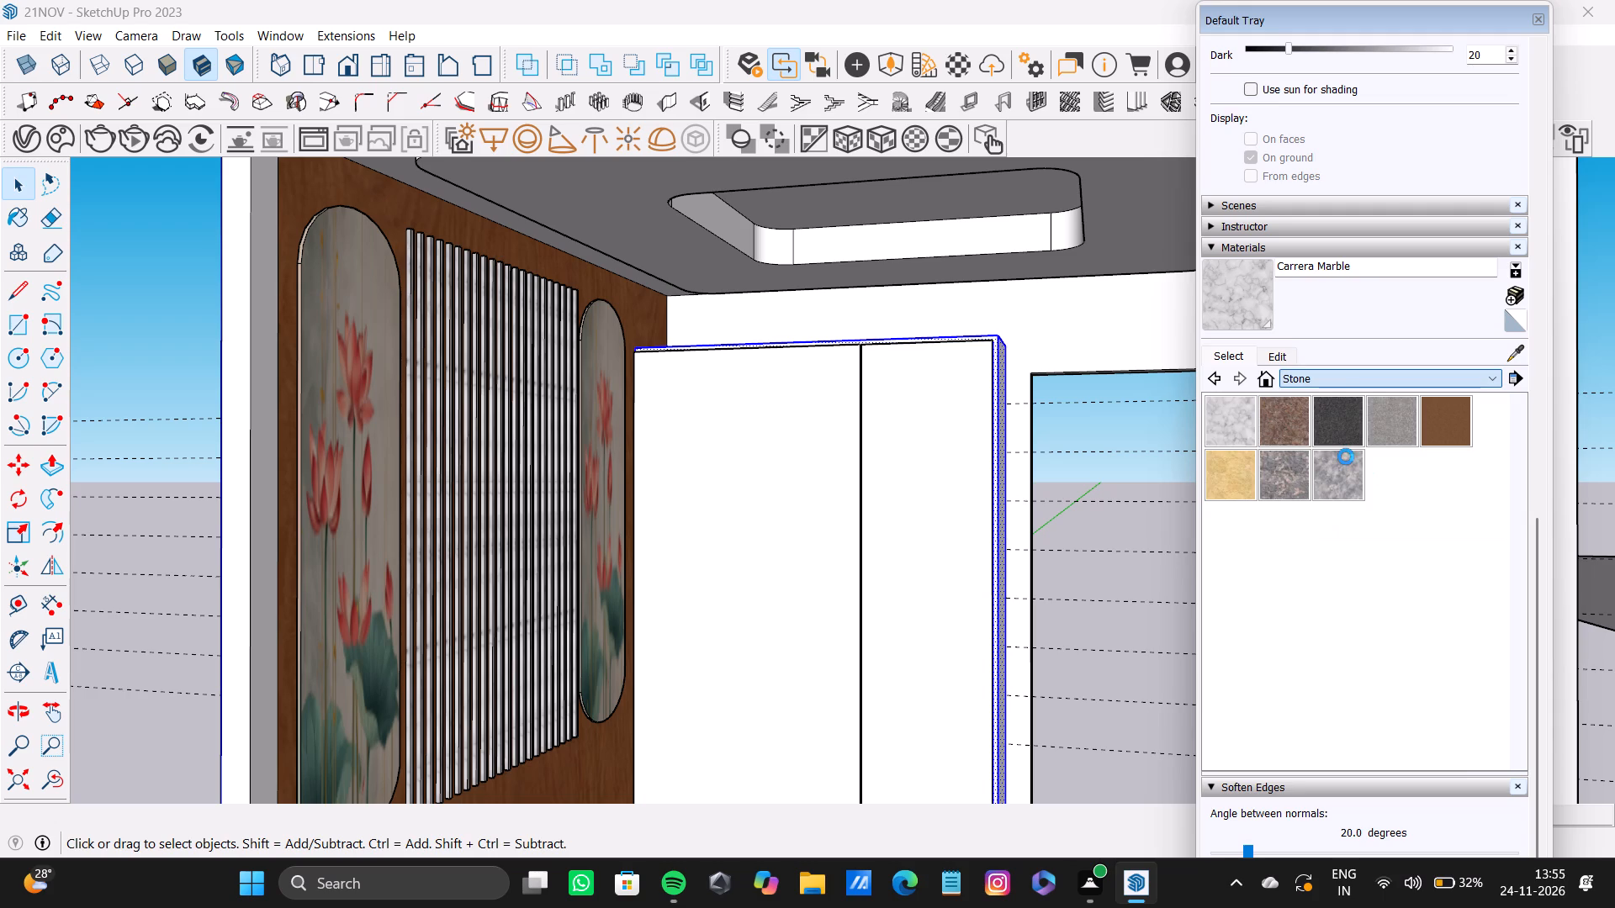
{"action": "scroll", "coordinate": [1344, 512], "scroll_direction": "down", "scroll_amount": 6}
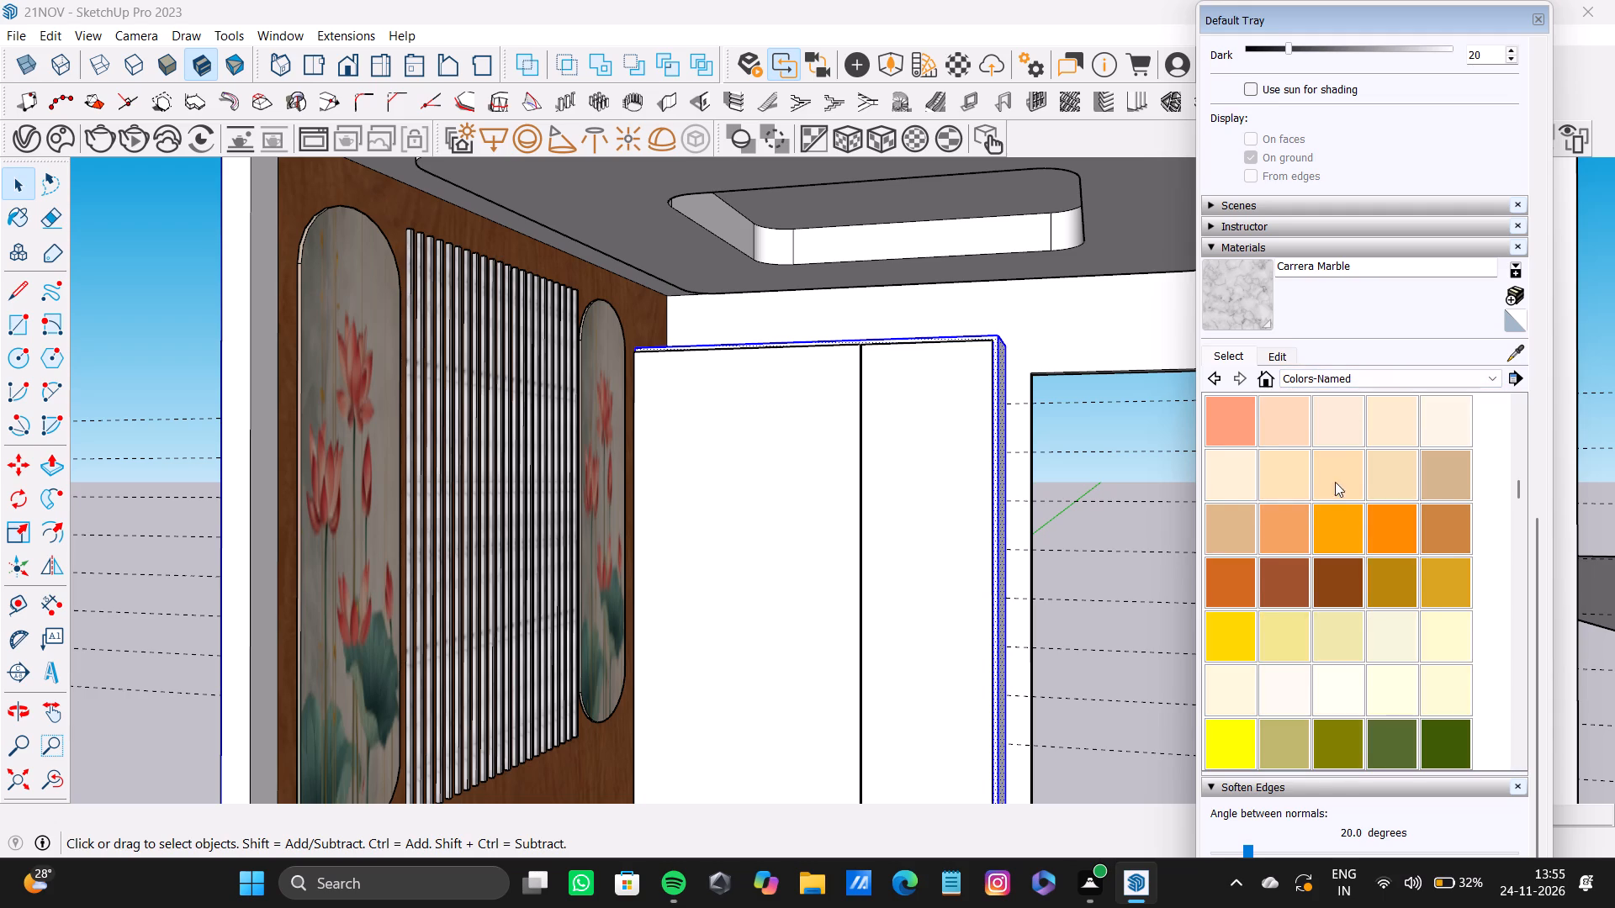
{"action": "left_click", "coordinate": [1279, 472]}
{"action": "left_click", "coordinate": [996, 420]}
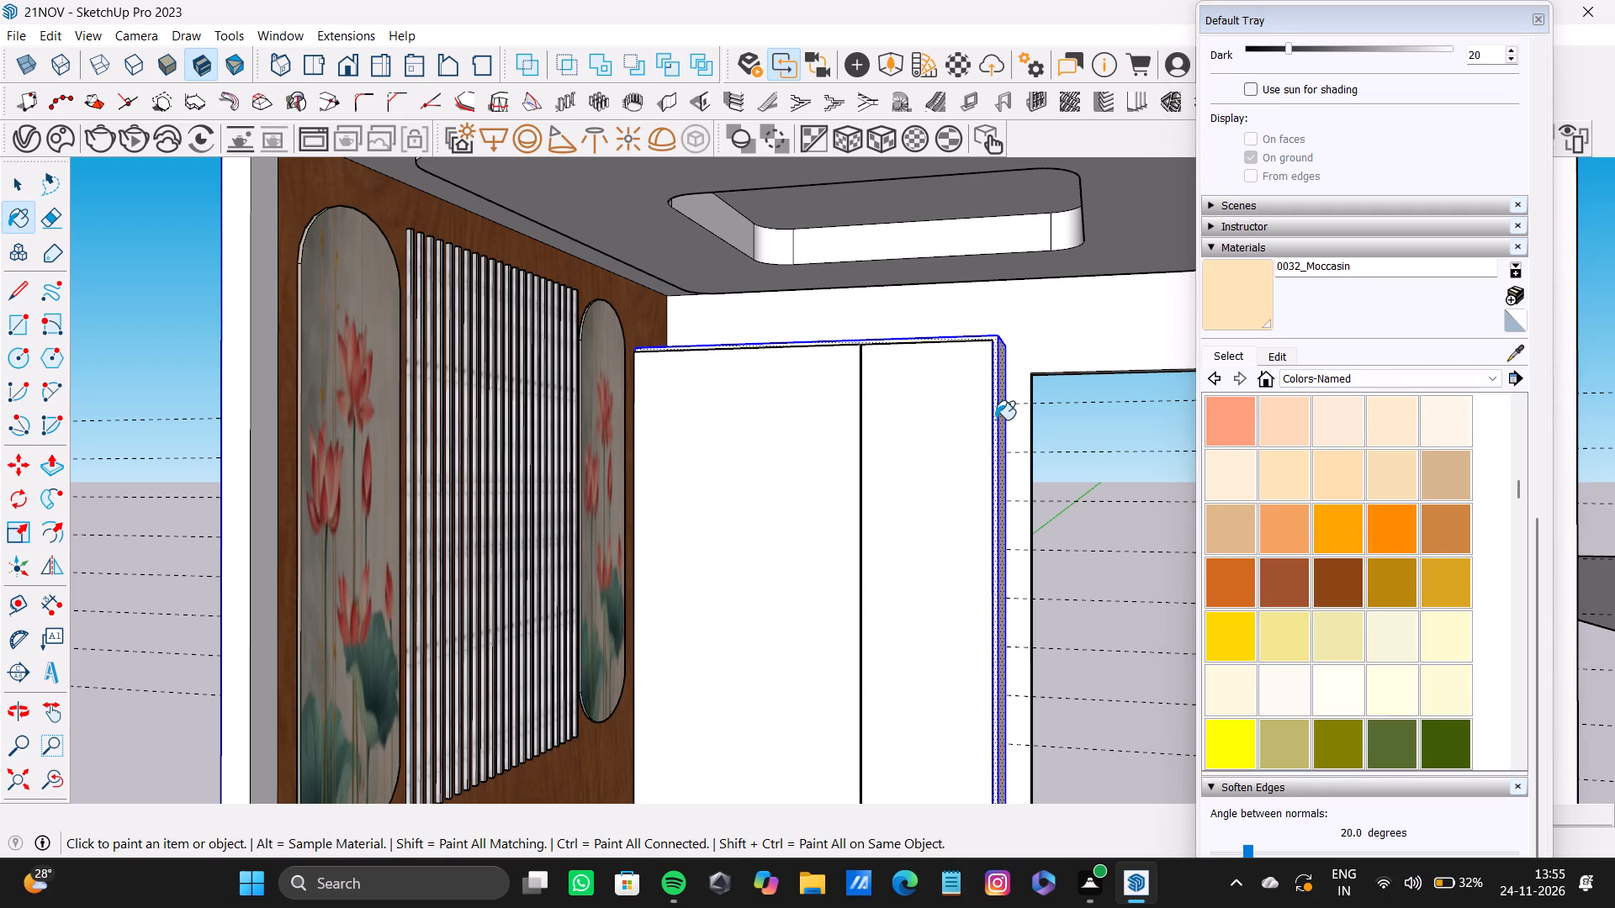
Paint the wardrobe carcass's top surface with 0032_Moccasin as well.
{"action": "scroll", "coordinate": [978, 337], "scroll_direction": "up", "scroll_amount": 9}
{"action": "middle_click_drag", "start_coordinate": [1001, 346], "coordinate": [1018, 433]}
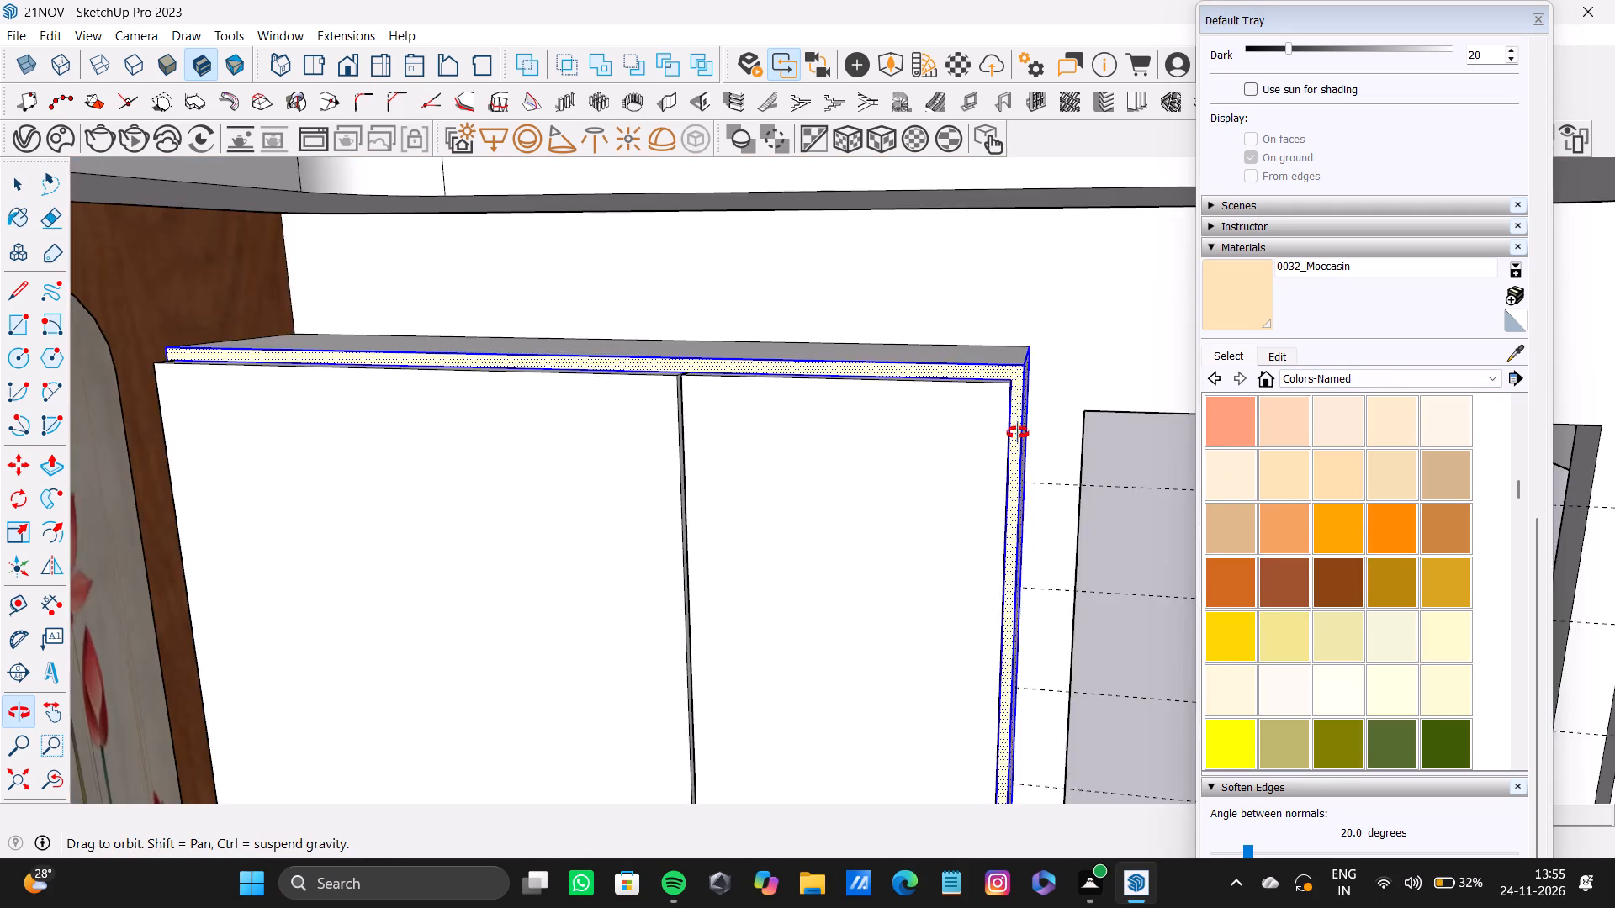
{"action": "middle_click_drag", "start_coordinate": [1018, 433], "coordinate": [1018, 418]}
{"action": "scroll", "coordinate": [997, 349], "scroll_direction": "up", "scroll_amount": 6}
{"action": "left_click", "coordinate": [1008, 358]}
{"action": "scroll", "coordinate": [1067, 413], "scroll_direction": "down", "scroll_amount": 5}
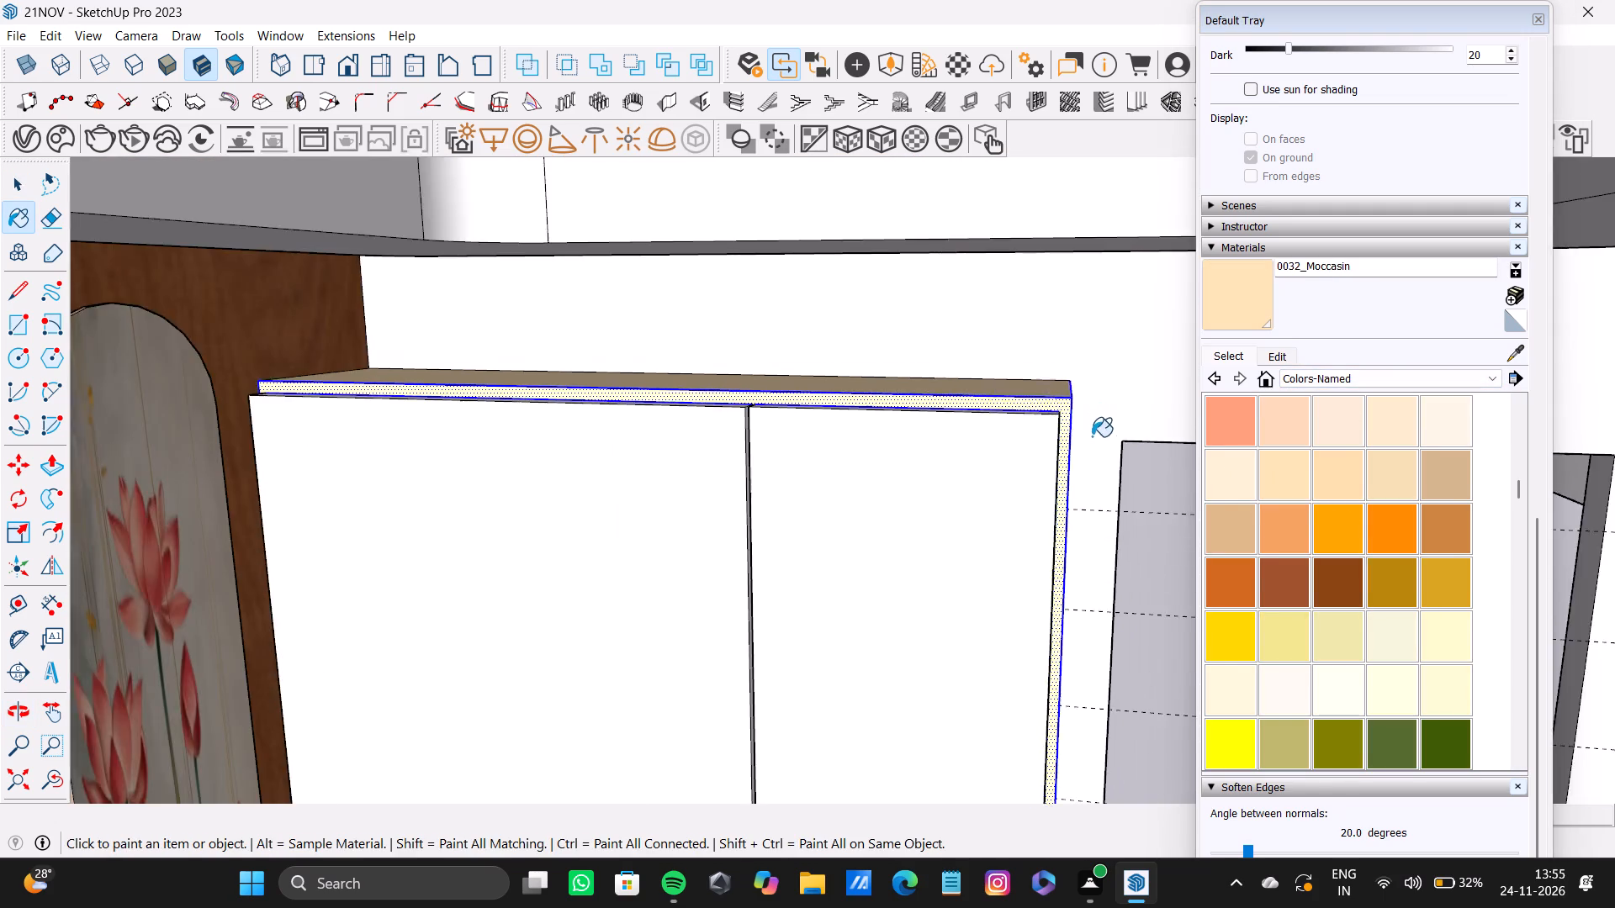
{"action": "scroll", "coordinate": [1092, 436], "scroll_direction": "down", "scroll_amount": 6}
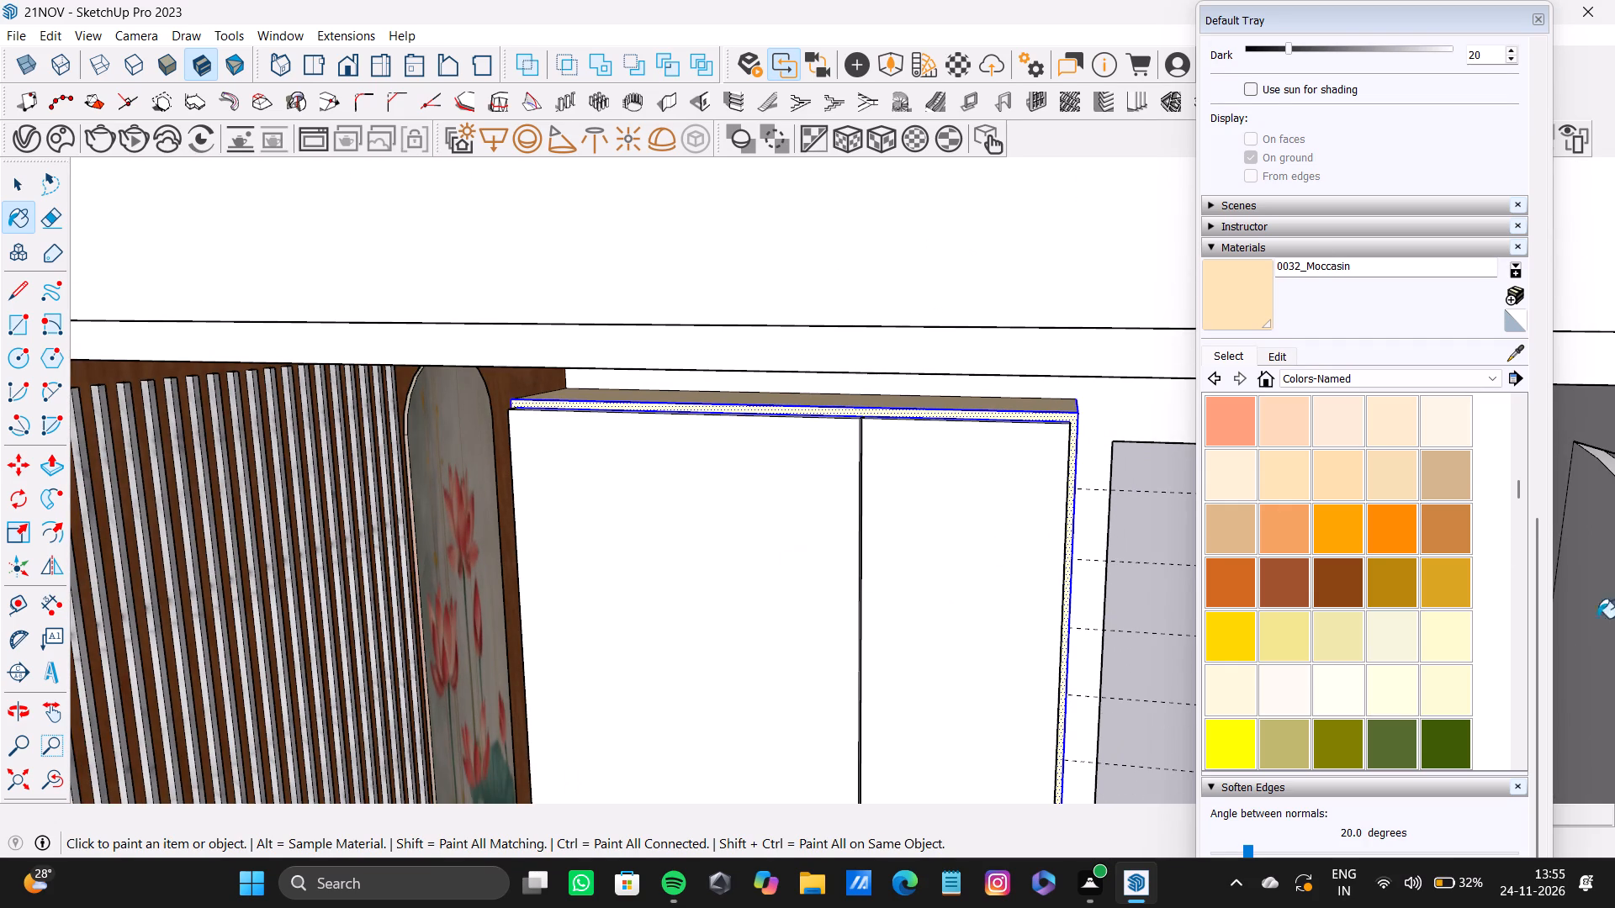
Select the front face of the wardrobe door nearest the lotus wall and browse the Patterns materials.
{"action": "key", "text": "space"}
{"action": "double_click", "coordinate": [719, 499]}
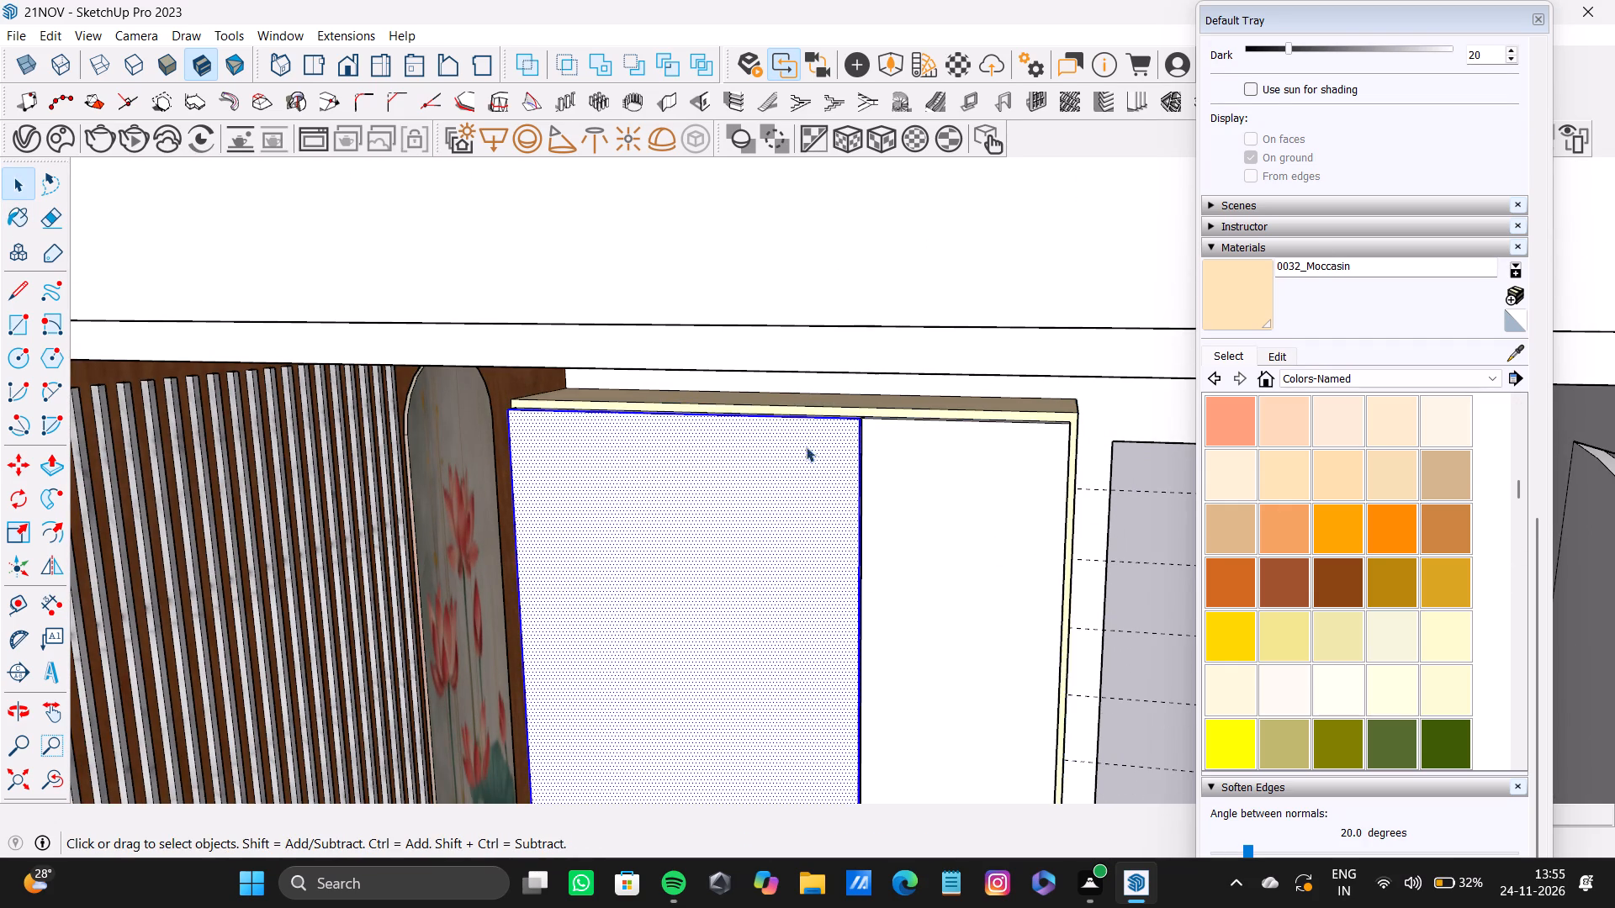
{"action": "scroll", "coordinate": [806, 446], "scroll_direction": "up", "scroll_amount": 13}
{"action": "middle_click_drag", "start_coordinate": [908, 399], "coordinate": [781, 373]}
{"action": "scroll", "coordinate": [873, 363], "scroll_direction": "up", "scroll_amount": 9}
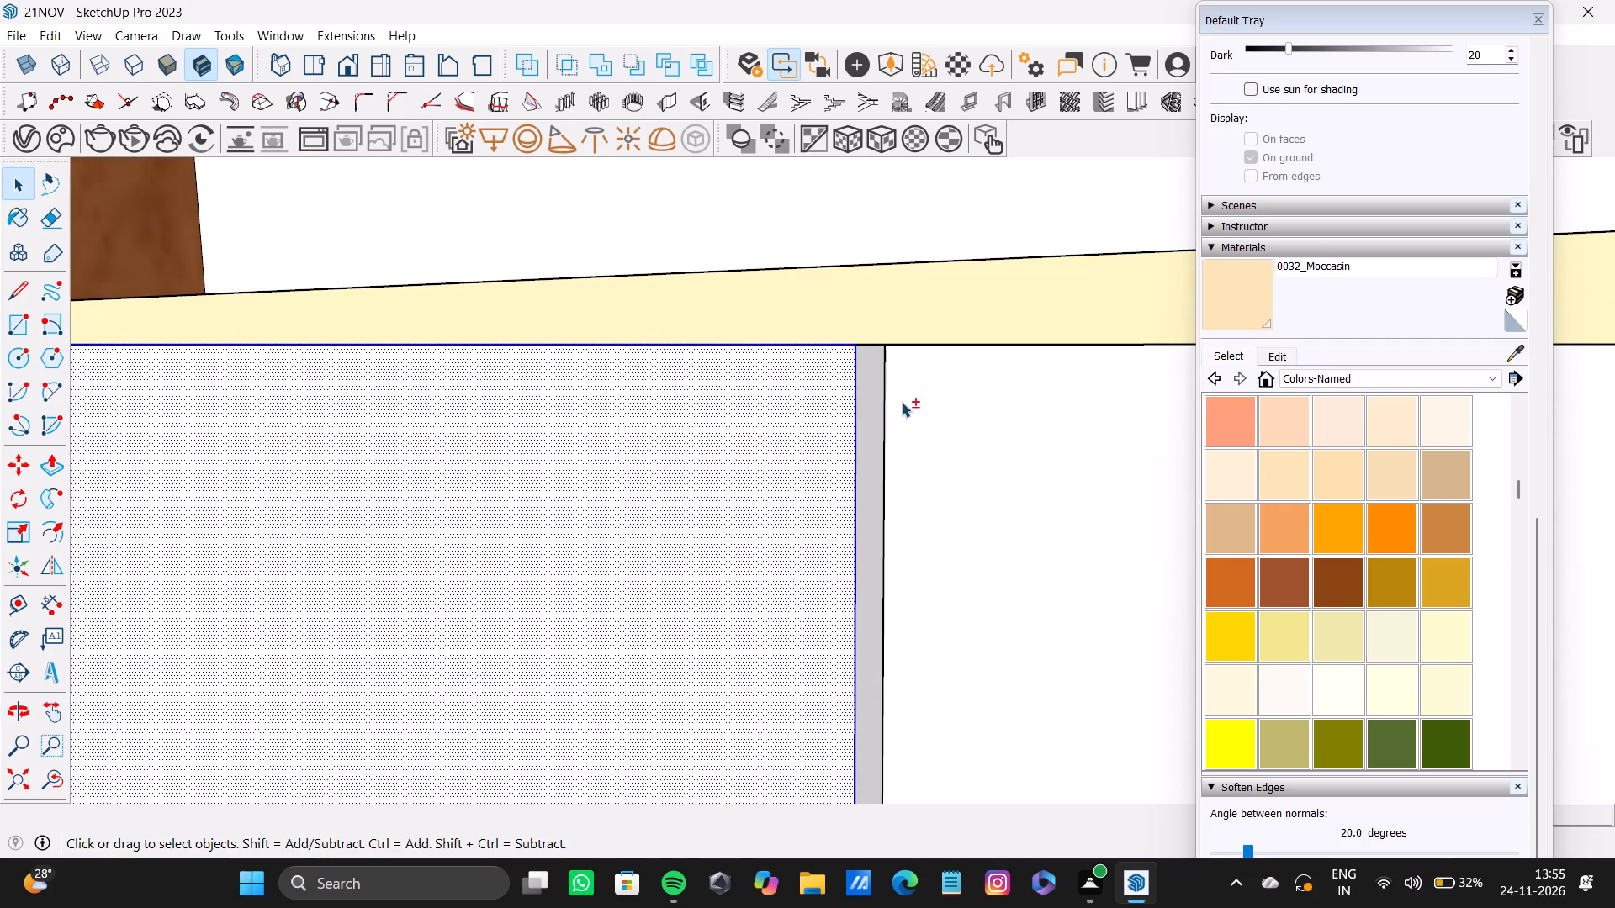
{"action": "left_click", "coordinate": [1320, 375], "text": "shift"}
{"action": "scroll", "coordinate": [1319, 504], "scroll_direction": "down", "scroll_amount": 4, "text": "shift"}
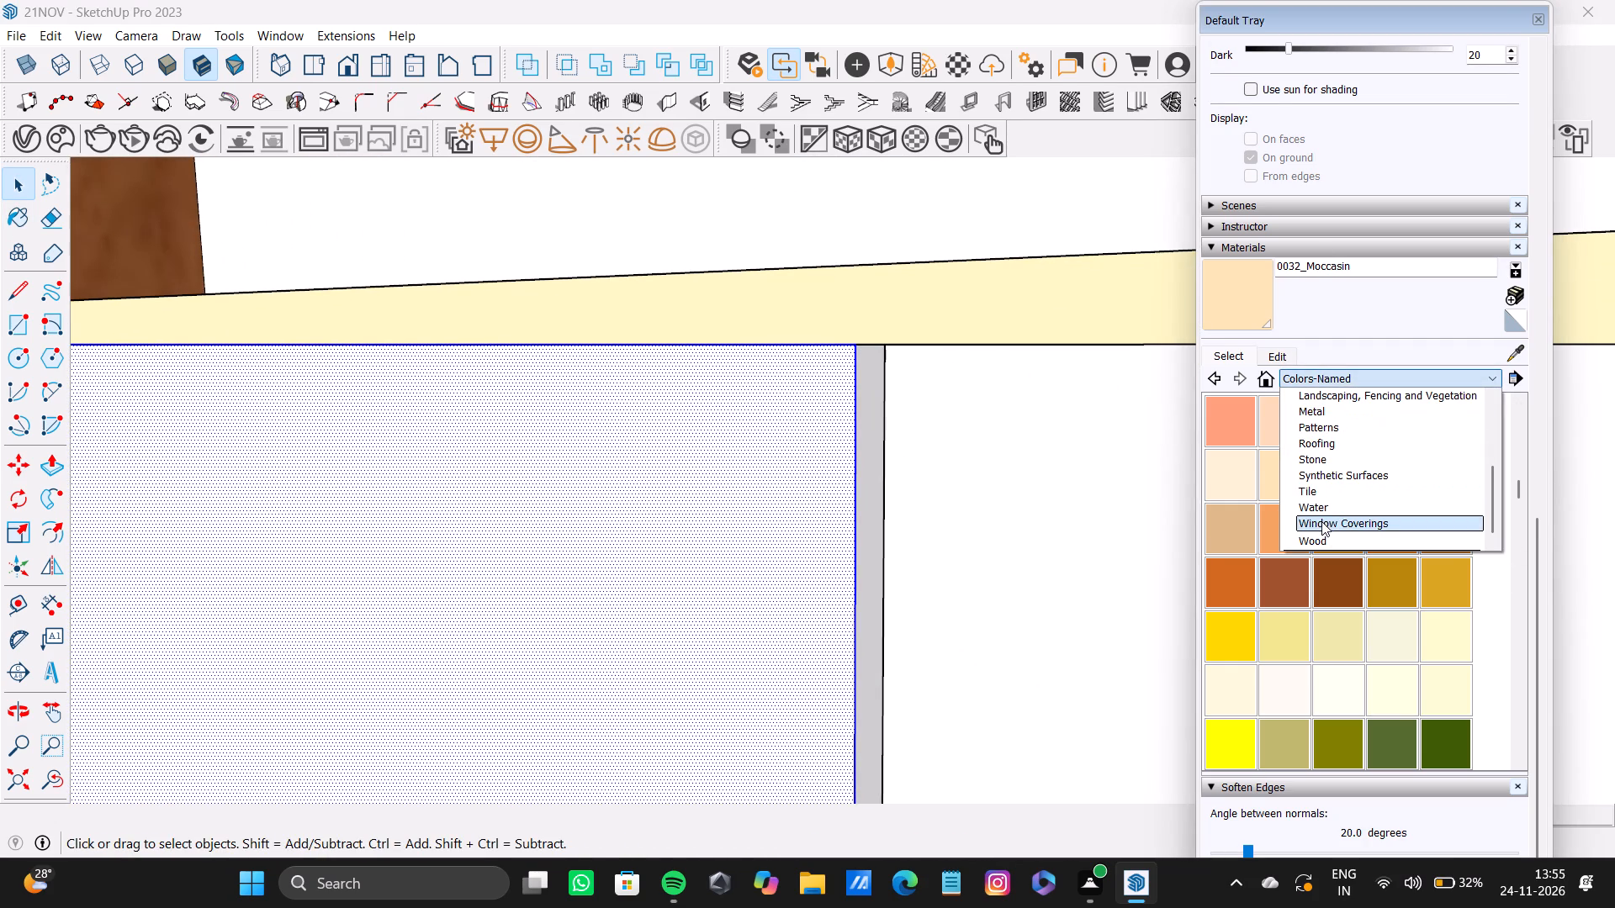
{"action": "scroll", "coordinate": [1323, 517], "scroll_direction": "up", "scroll_amount": 2, "text": "shift"}
{"action": "scroll", "coordinate": [1322, 494], "scroll_direction": "down", "scroll_amount": 4, "text": "shift"}
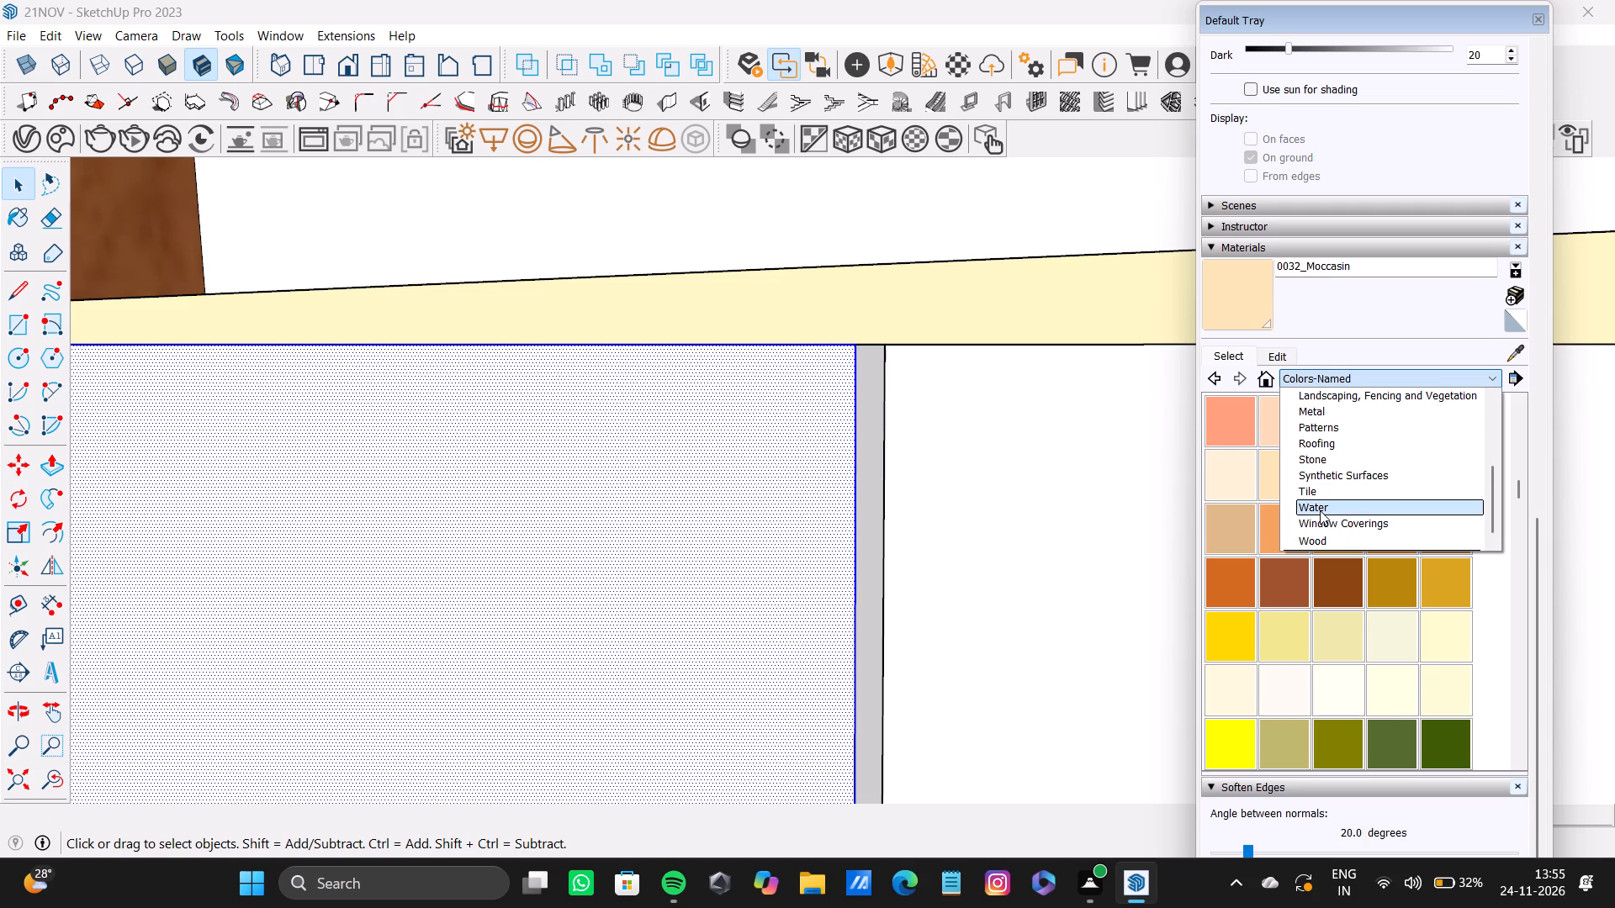
{"action": "scroll", "coordinate": [1320, 510], "scroll_direction": "down", "scroll_amount": 2}
{"action": "scroll", "coordinate": [1315, 496], "scroll_direction": "up", "scroll_amount": 2}
{"action": "left_click", "coordinate": [1318, 529]}
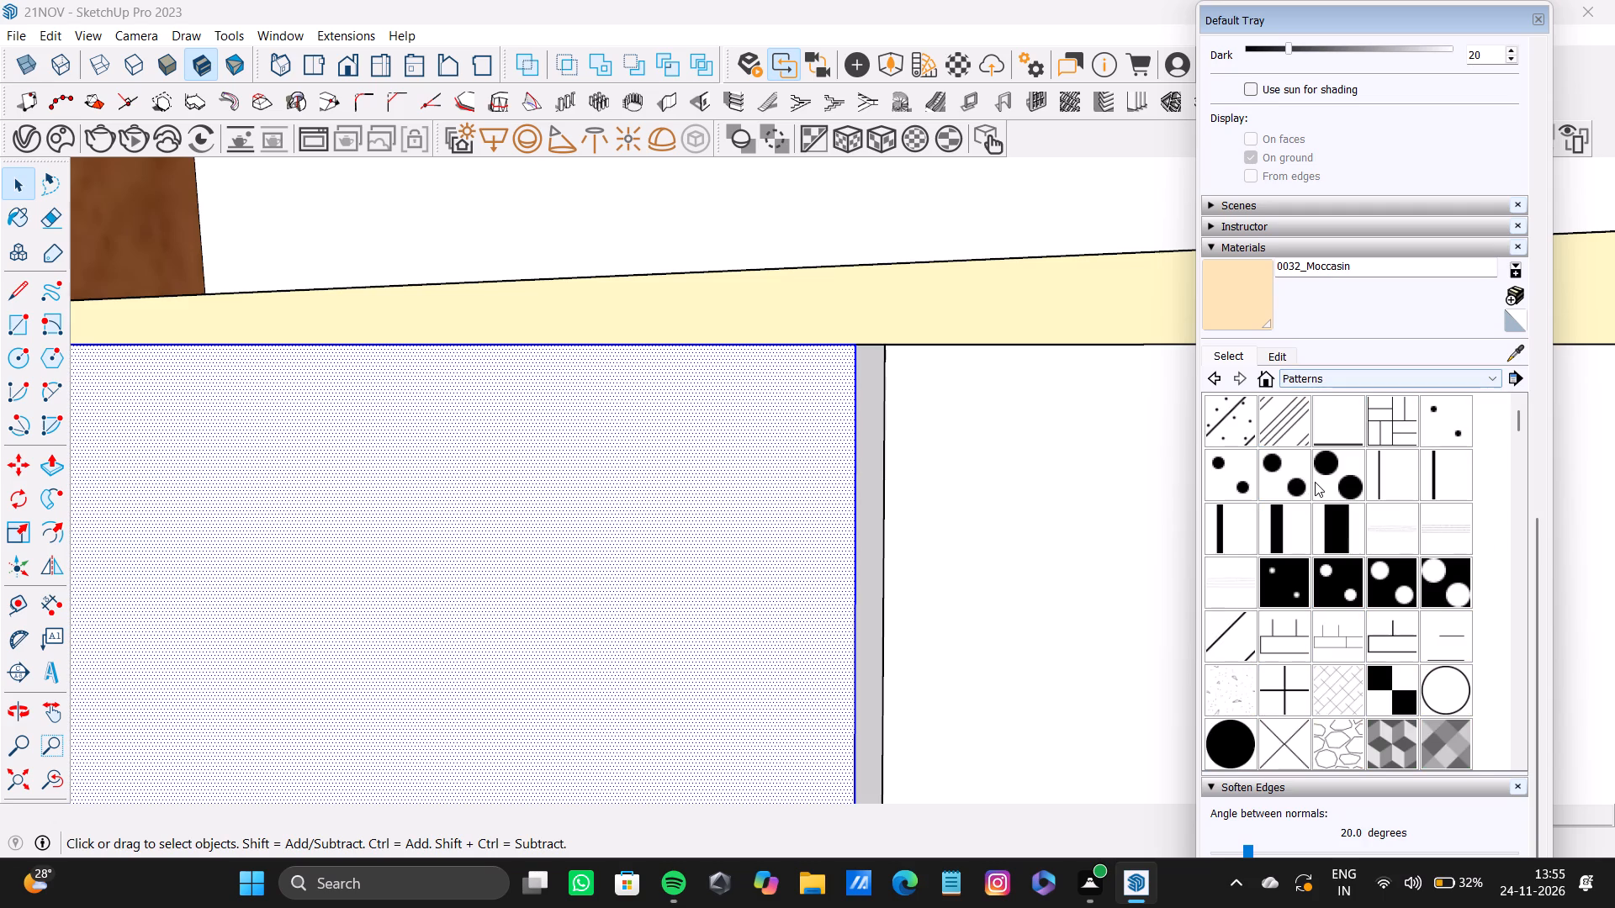
{"action": "scroll", "coordinate": [1315, 482], "scroll_direction": "down", "scroll_amount": 3}
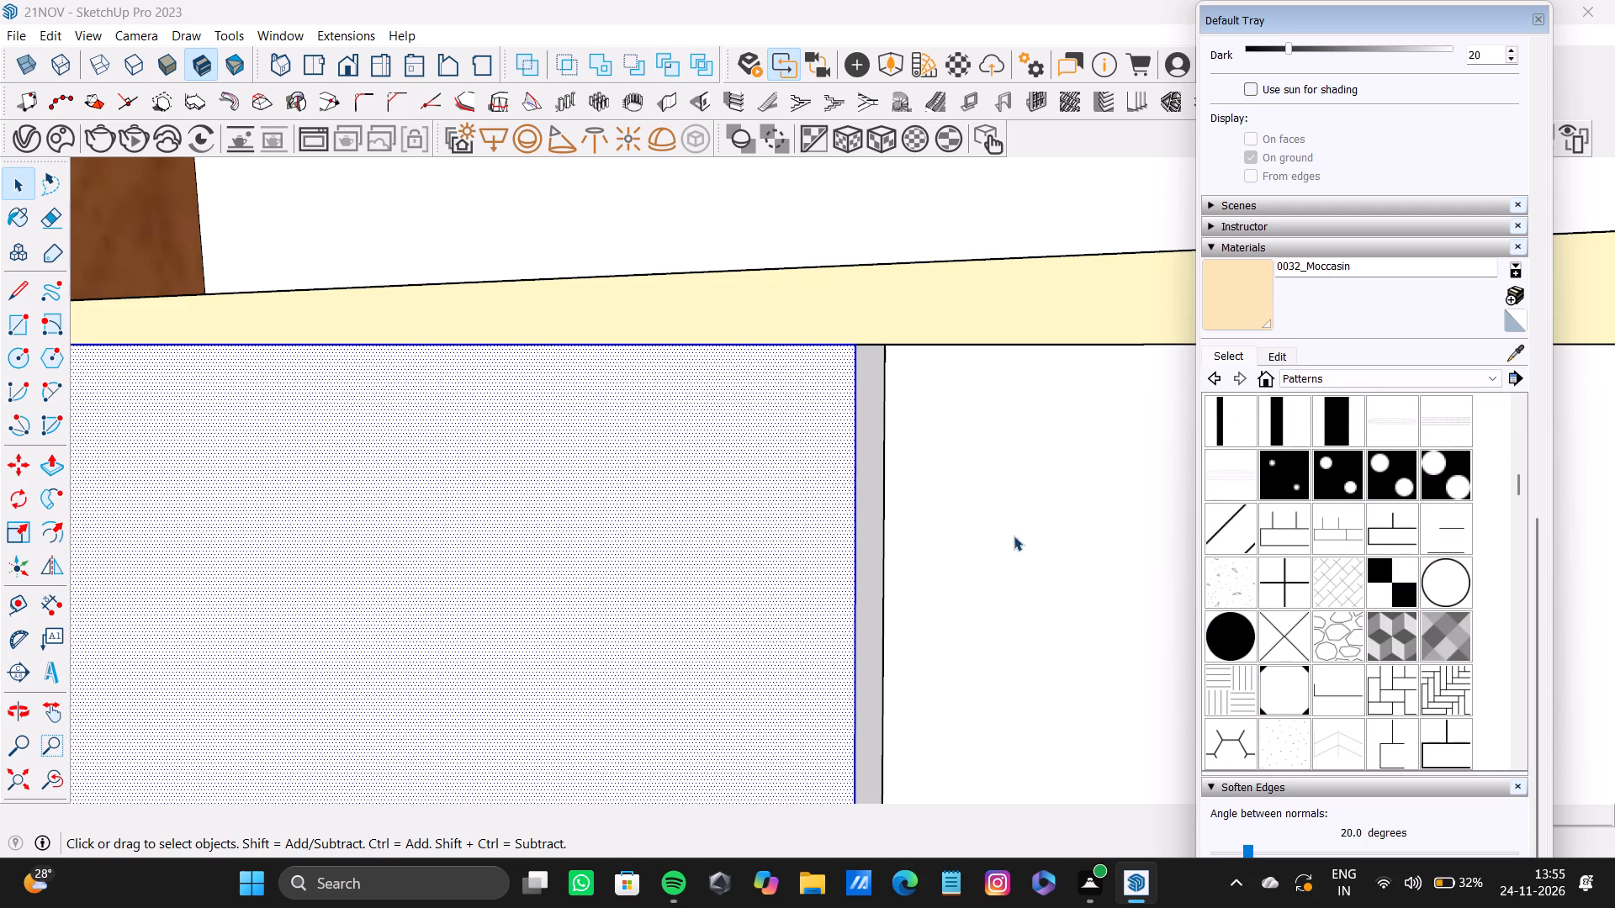
Add the top edge and both vertical edge faces of the wardrobe door nearest the lotus wall to the selection.
{"action": "middle_click_drag", "start_coordinate": [729, 498], "coordinate": [978, 525], "text": "shift"}
{"action": "scroll", "coordinate": [846, 430], "scroll_direction": "up", "scroll_amount": 7}
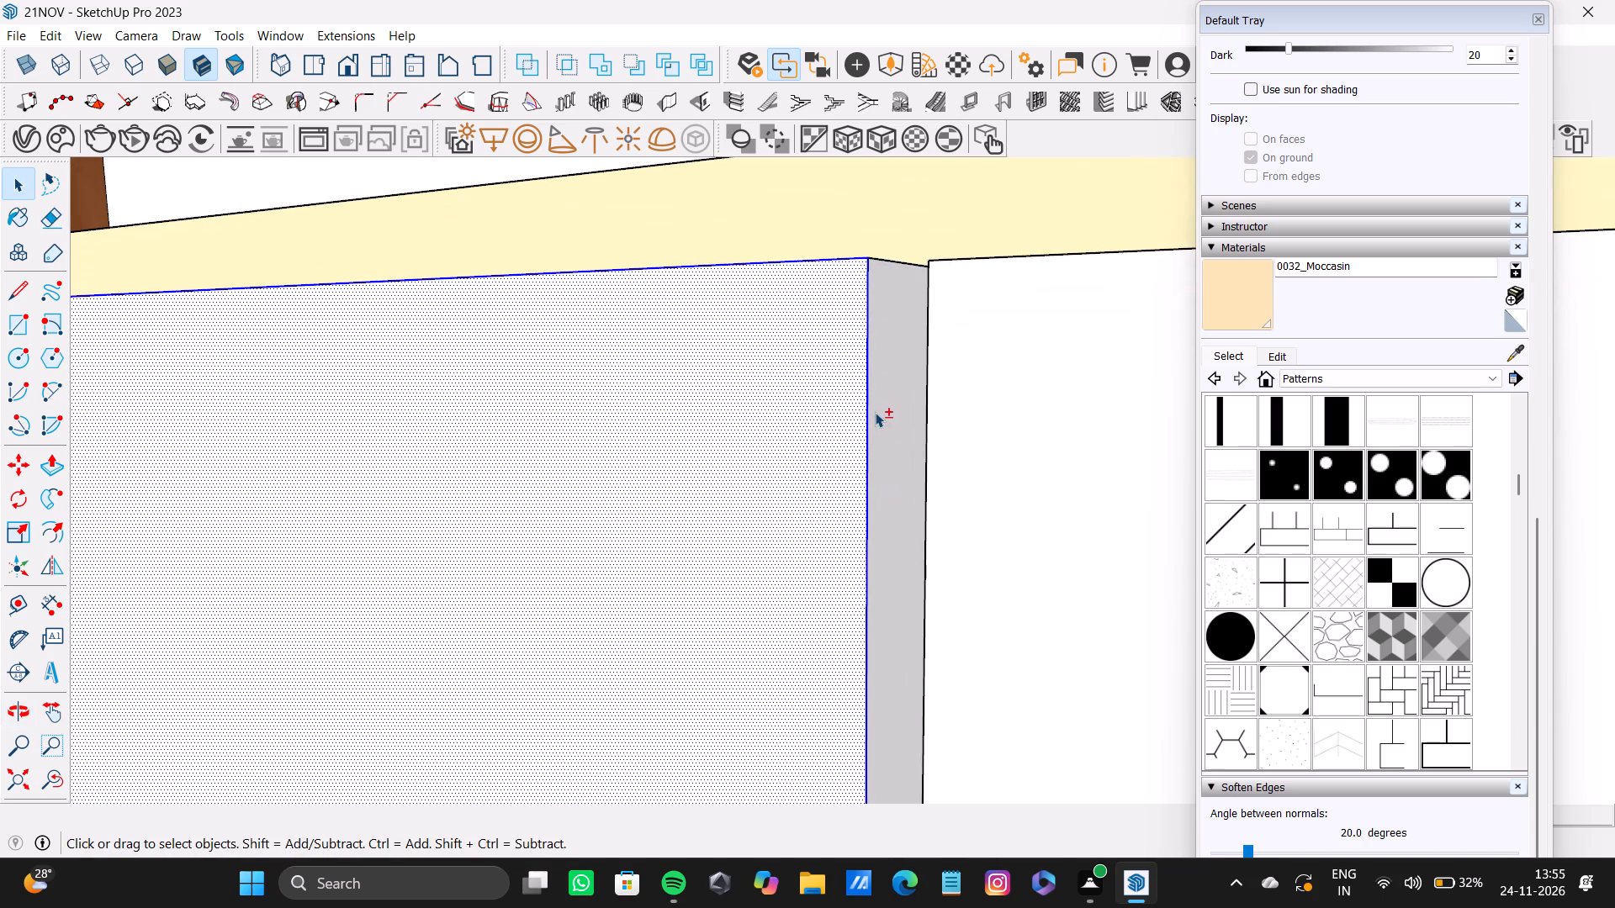
{"action": "double_click", "coordinate": [875, 412], "text": "shift"}
{"action": "middle_click_drag", "start_coordinate": [842, 414], "coordinate": [1158, 629], "text": "shift"}
{"action": "double_click", "coordinate": [1083, 419], "text": "shift"}
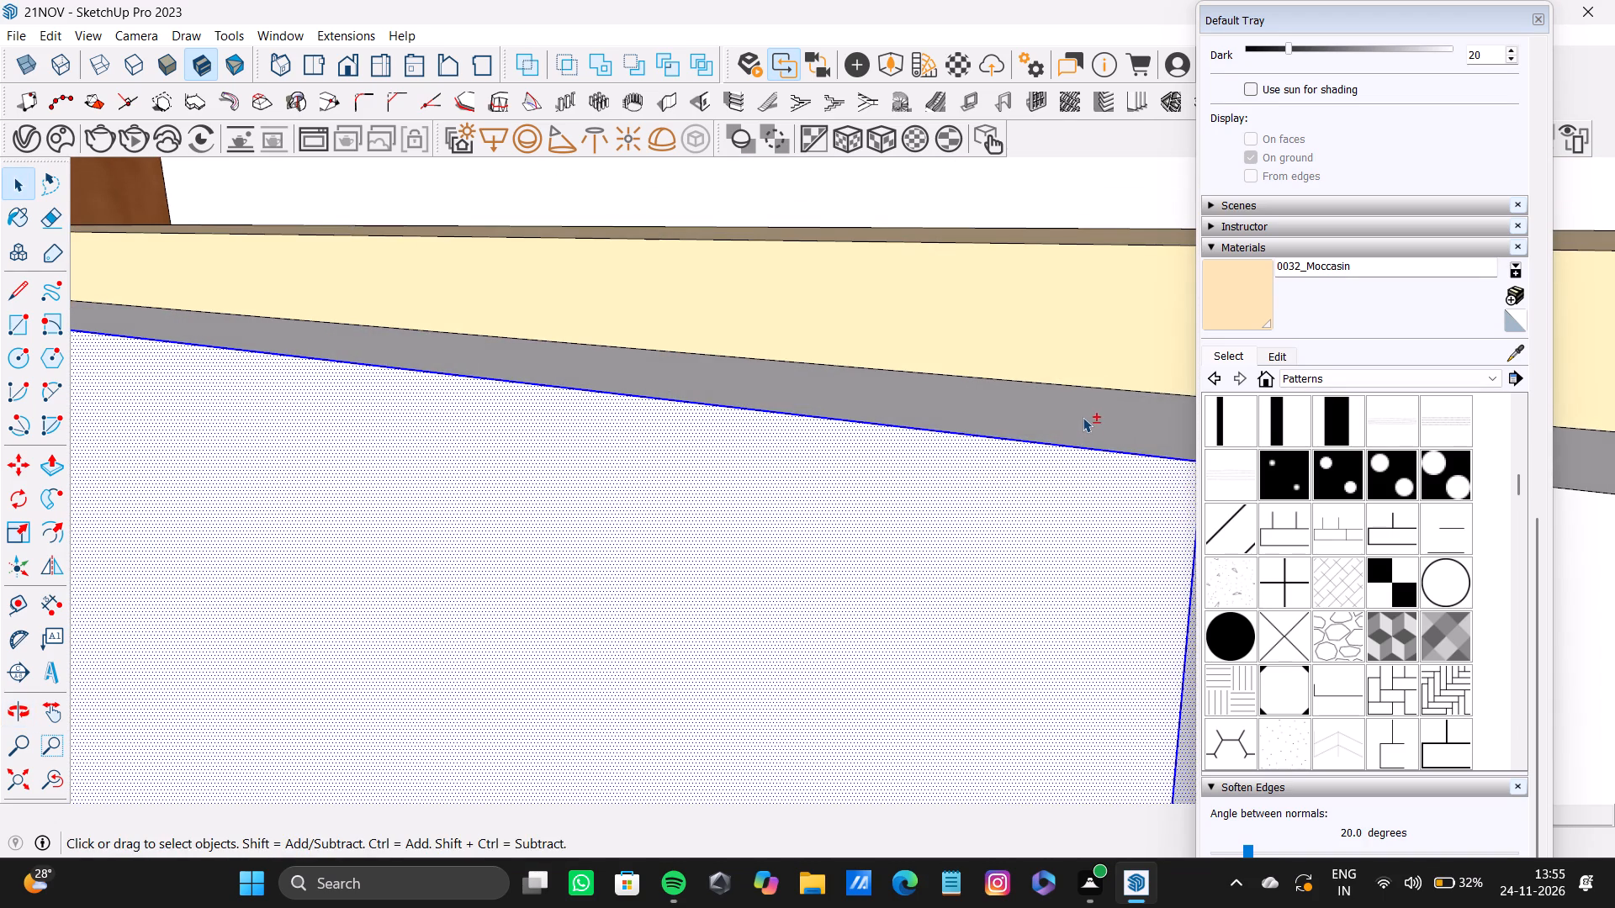
{"action": "scroll", "coordinate": [907, 493], "scroll_direction": "down", "scroll_amount": 19, "text": "shift"}
{"action": "middle_click_drag", "start_coordinate": [834, 544], "coordinate": [1274, 498], "text": "shift"}
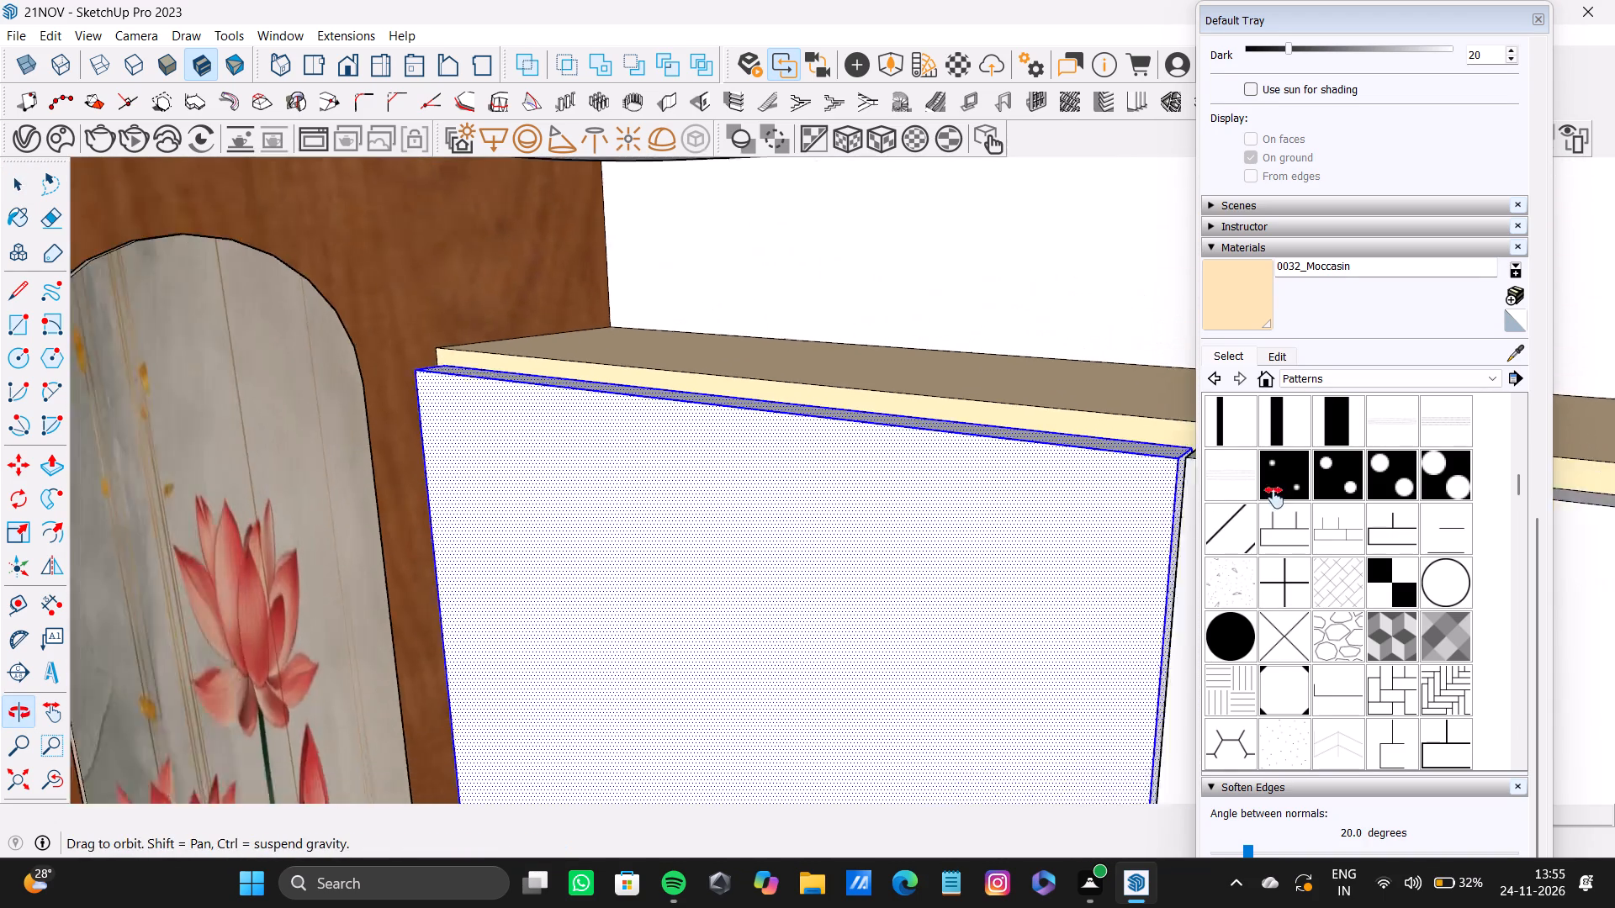
{"action": "middle_click_drag", "start_coordinate": [1274, 498], "coordinate": [1274, 497], "text": "shift"}
{"action": "scroll", "coordinate": [499, 343], "scroll_direction": "up", "scroll_amount": 20}
{"action": "scroll", "coordinate": [499, 343], "scroll_direction": "up", "scroll_amount": 1}
{"action": "middle_click_drag", "start_coordinate": [531, 424], "coordinate": [704, 404]}
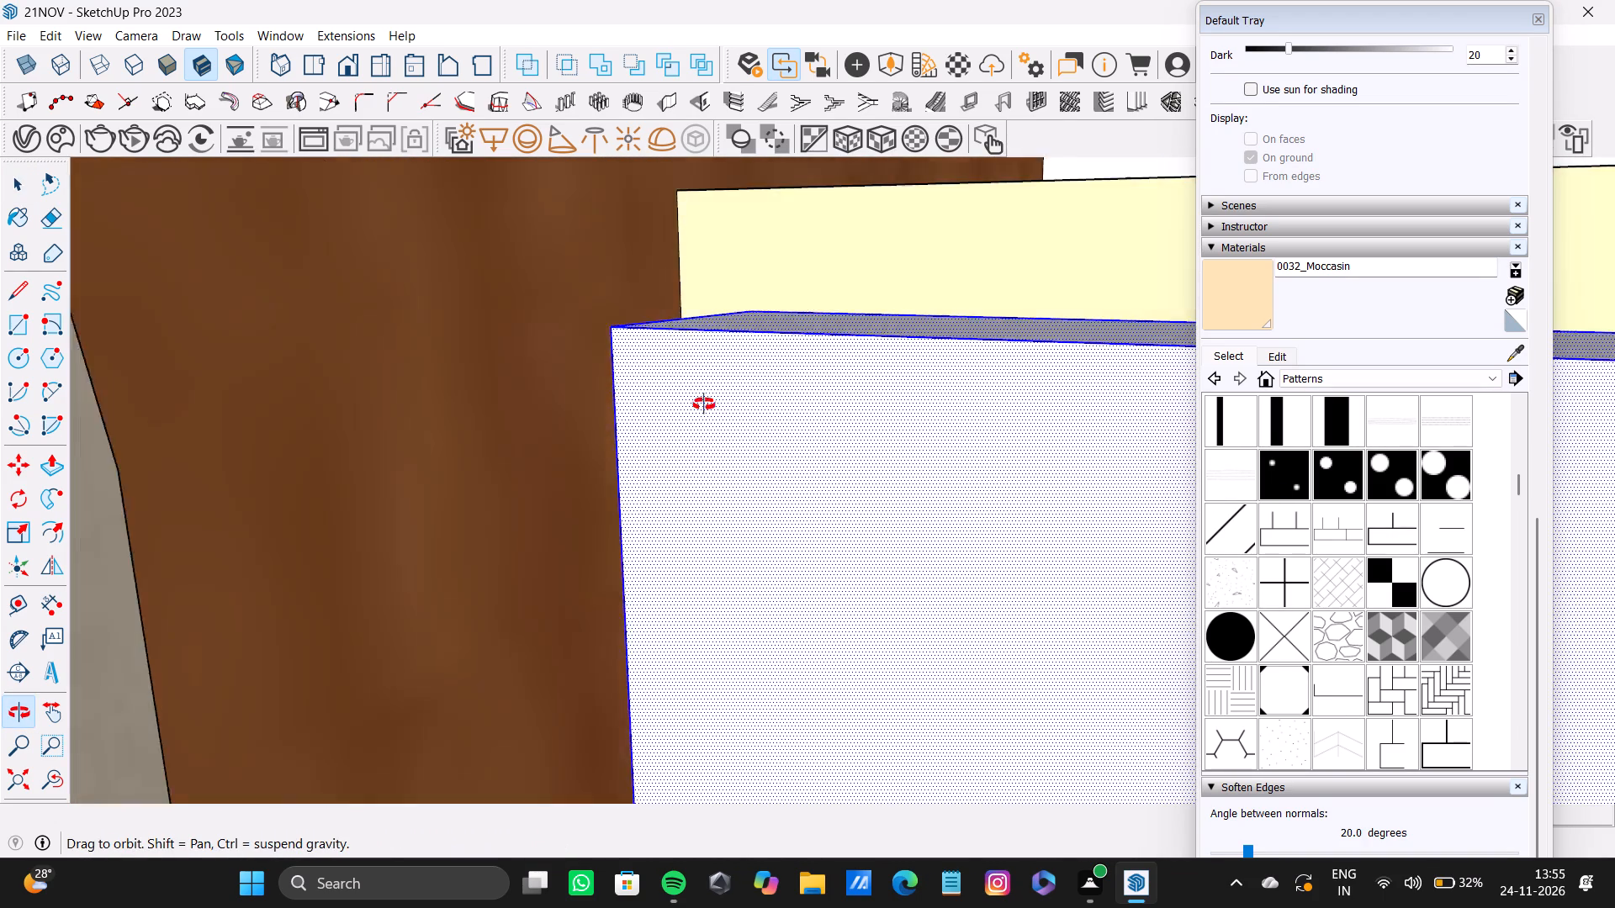
{"action": "middle_click_drag", "start_coordinate": [704, 404], "coordinate": [817, 442]}
{"action": "scroll", "coordinate": [654, 368], "scroll_direction": "up", "scroll_amount": 8}
{"action": "double_click", "coordinate": [735, 378], "text": "shift"}
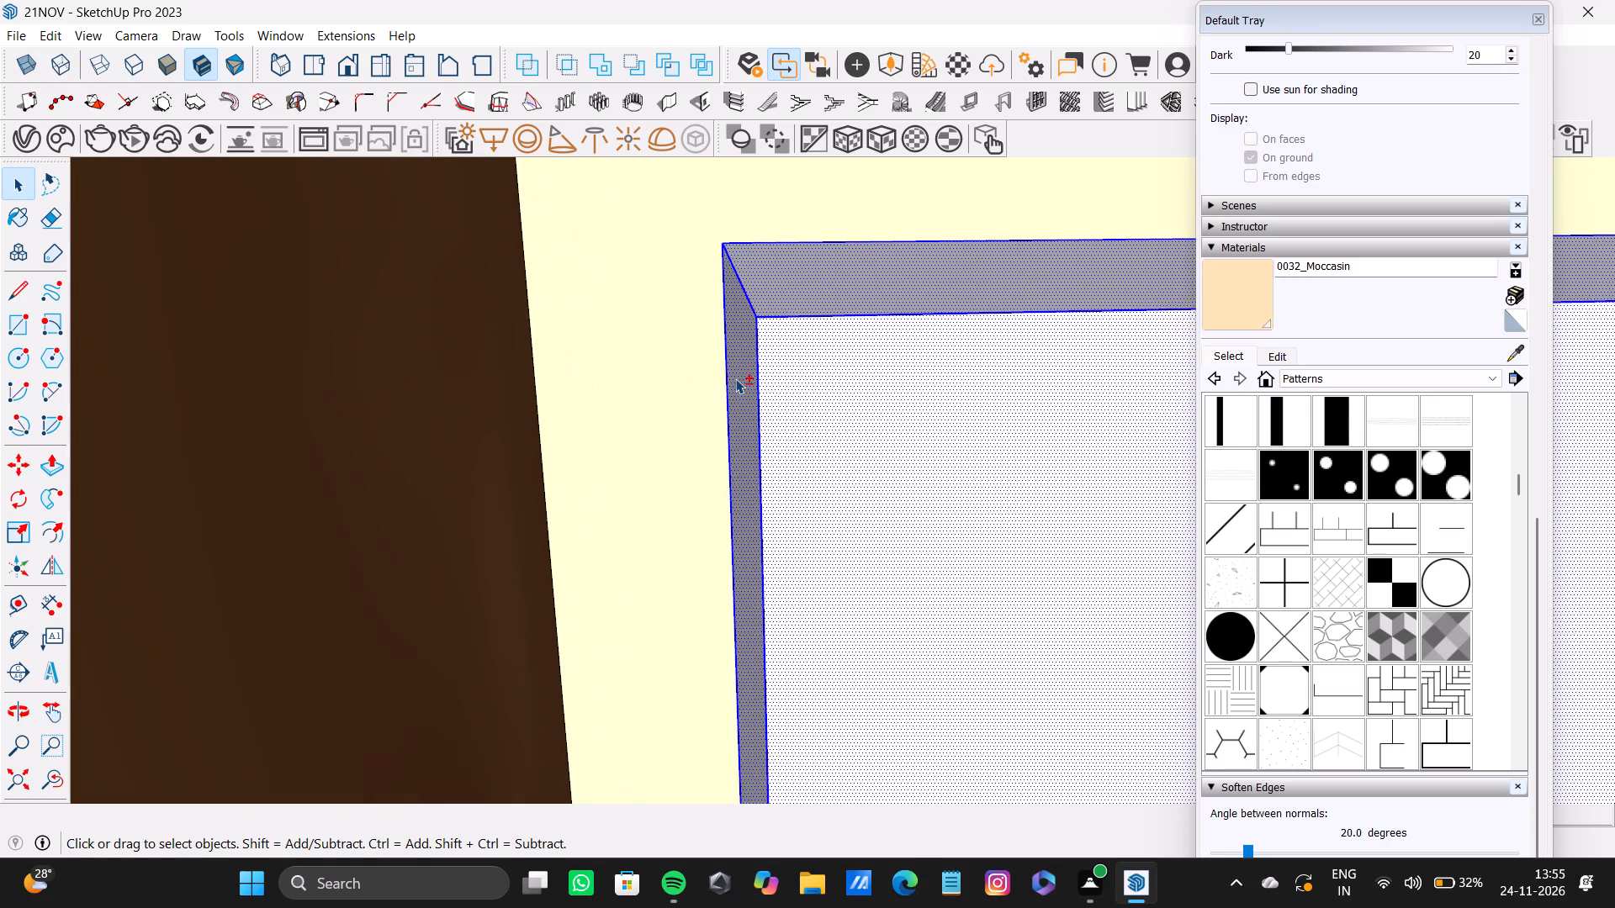
Add the same wardrobe door's bottom edge face to the selection.
{"action": "scroll", "coordinate": [764, 398], "scroll_direction": "down", "scroll_amount": 13, "text": "shift"}
{"action": "left_click", "coordinate": [12, 792]}
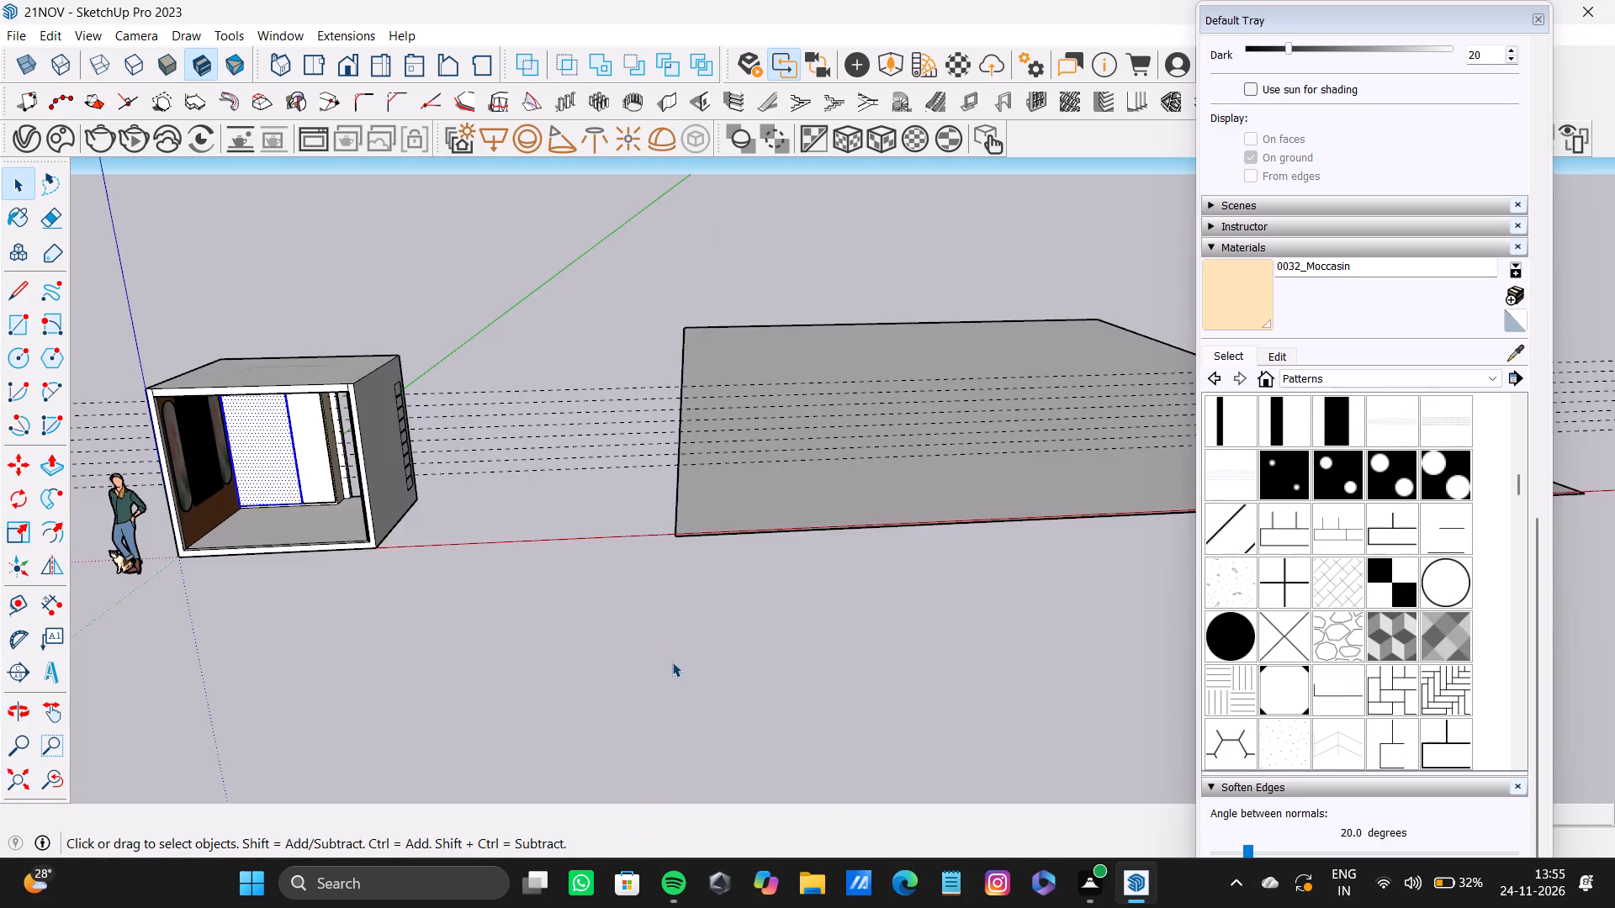
{"action": "middle_click_drag", "start_coordinate": [672, 662], "coordinate": [515, 591]}
{"action": "scroll", "coordinate": [333, 470], "scroll_direction": "up", "scroll_amount": 20, "text": "shift"}
{"action": "scroll", "coordinate": [333, 470], "scroll_direction": "up", "scroll_amount": 5, "text": "shift"}
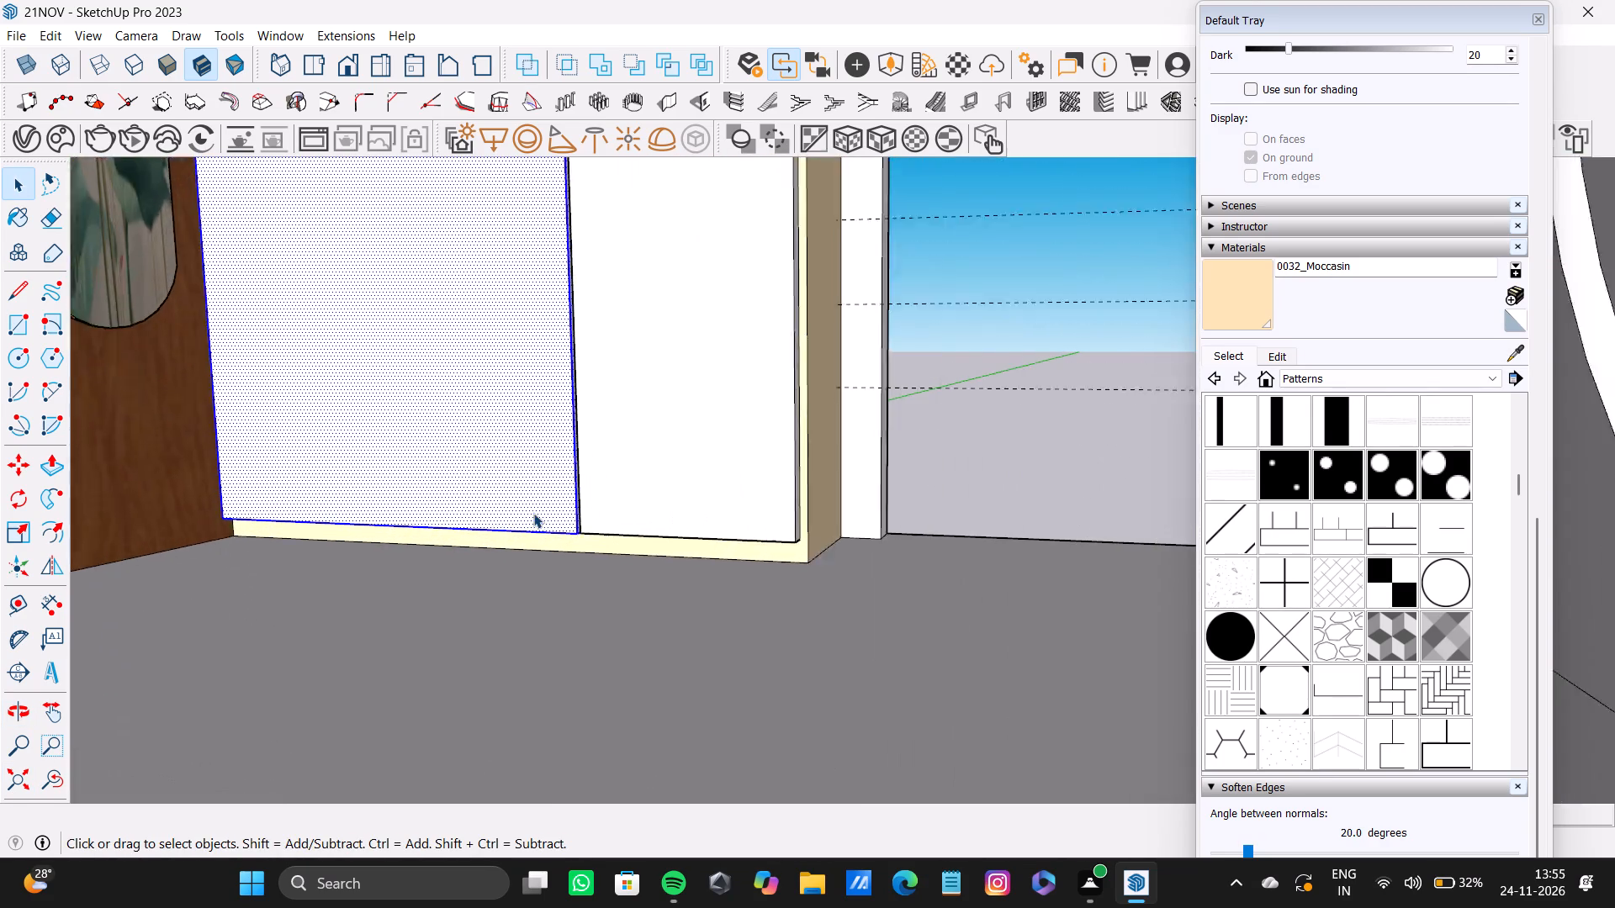
{"action": "scroll", "coordinate": [533, 513], "scroll_direction": "up", "scroll_amount": 7, "text": "shift"}
{"action": "middle_click_drag", "start_coordinate": [564, 512], "coordinate": [573, 441]}
{"action": "scroll", "coordinate": [573, 520], "scroll_direction": "up", "scroll_amount": 9}
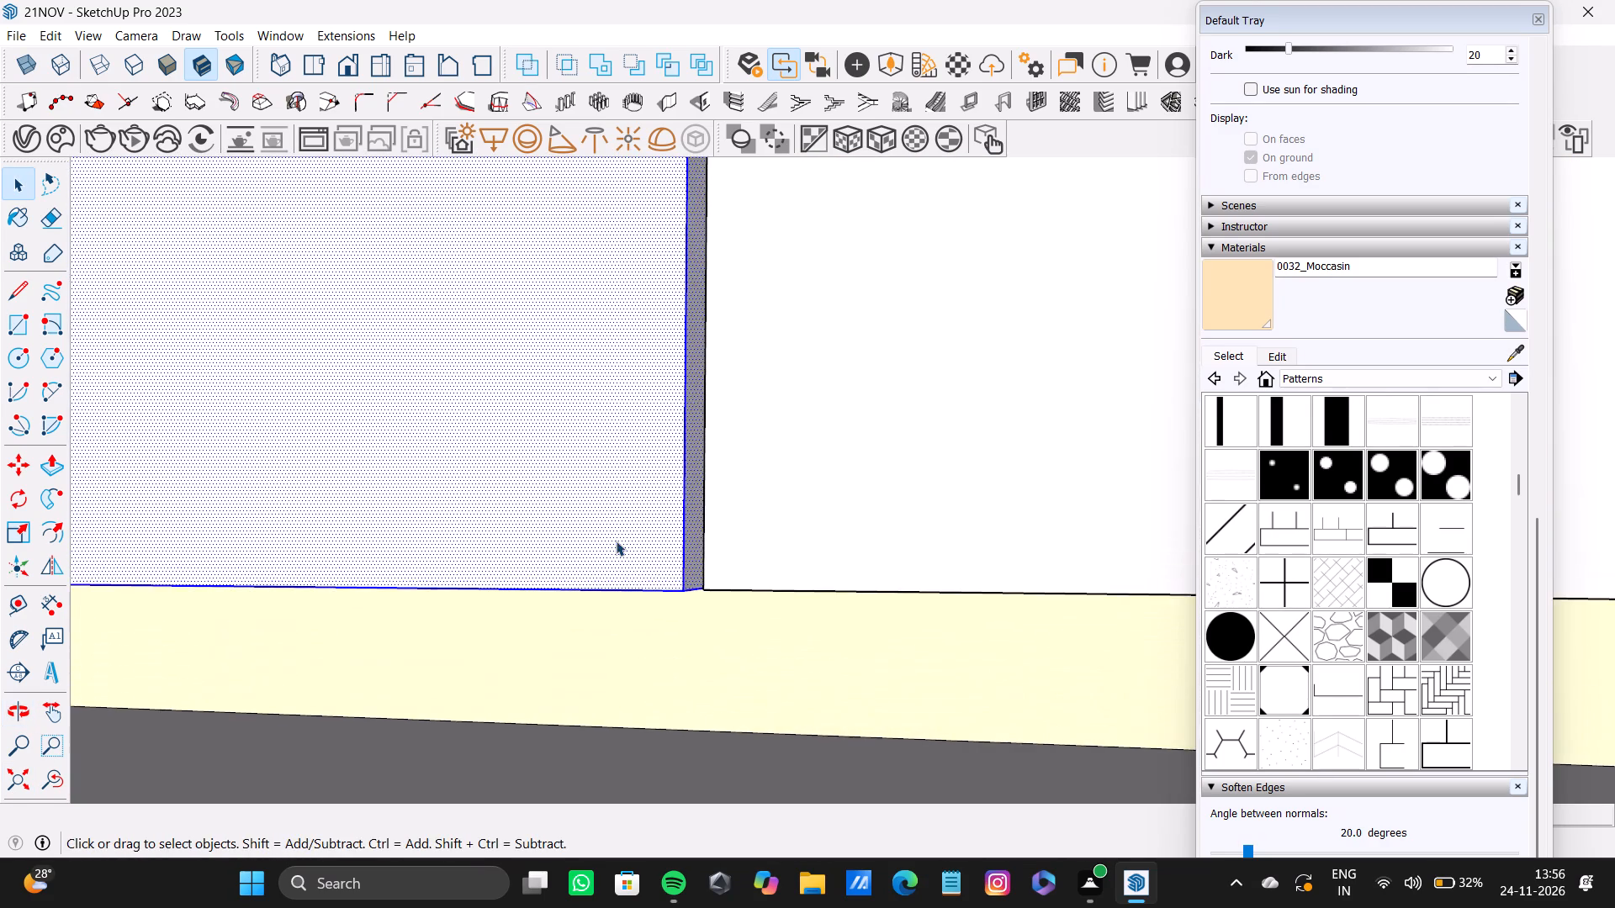
{"action": "middle_click_drag", "start_coordinate": [616, 541], "coordinate": [641, 477]}
{"action": "scroll", "coordinate": [654, 583], "scroll_direction": "up", "scroll_amount": 6}
{"action": "double_click", "coordinate": [654, 583], "text": "shift"}
{"action": "scroll", "coordinate": [498, 508], "scroll_direction": "down", "scroll_amount": 2, "text": "shift"}
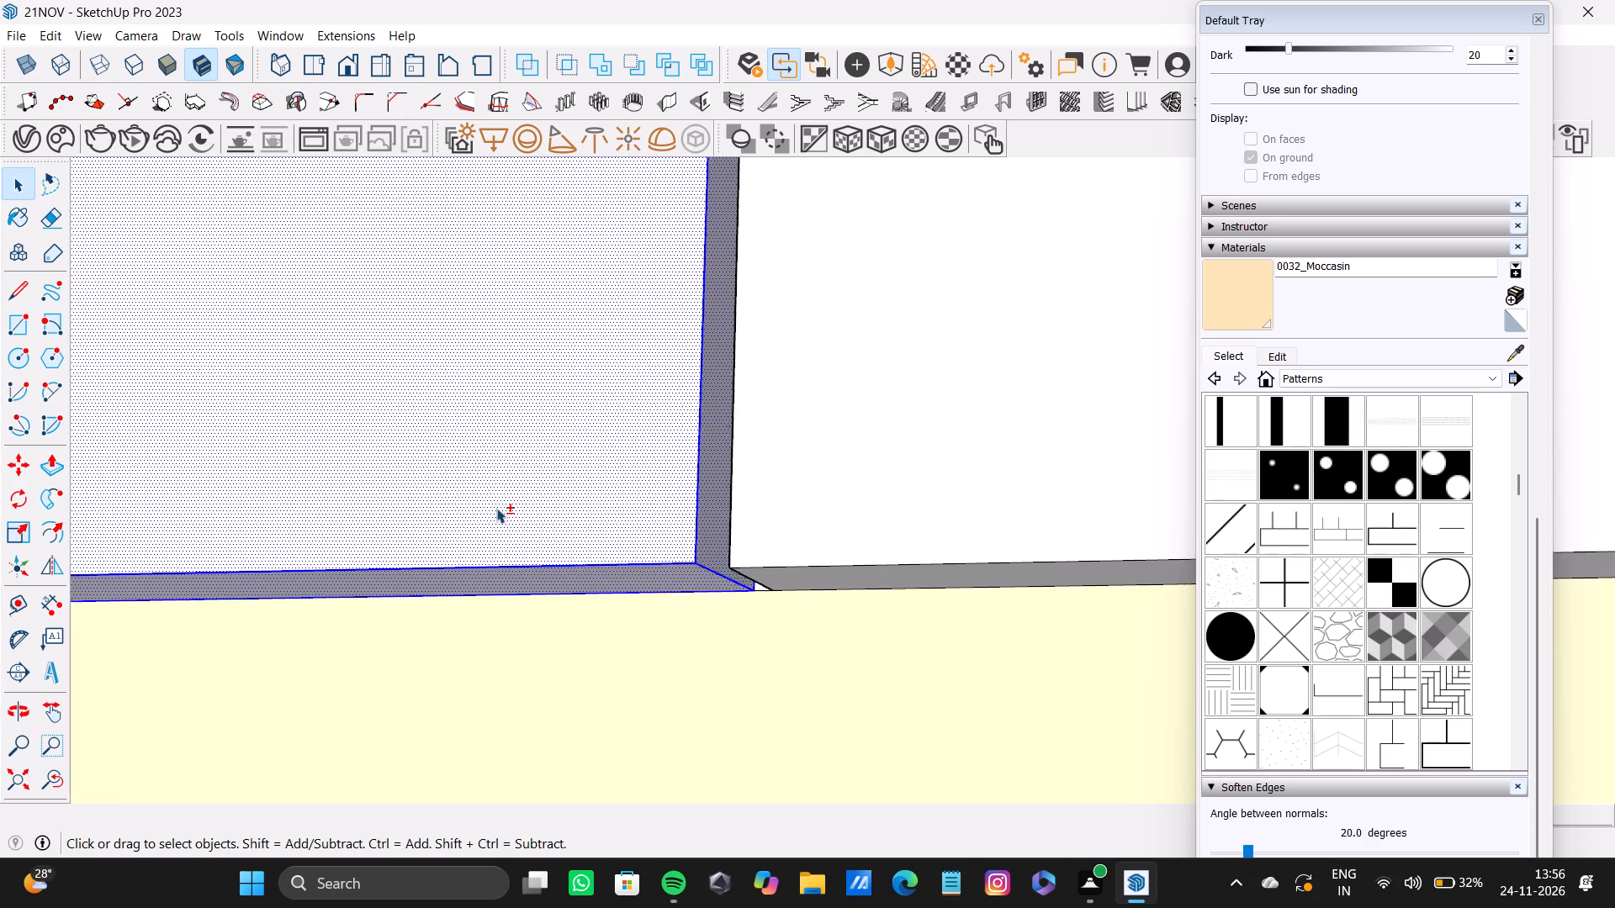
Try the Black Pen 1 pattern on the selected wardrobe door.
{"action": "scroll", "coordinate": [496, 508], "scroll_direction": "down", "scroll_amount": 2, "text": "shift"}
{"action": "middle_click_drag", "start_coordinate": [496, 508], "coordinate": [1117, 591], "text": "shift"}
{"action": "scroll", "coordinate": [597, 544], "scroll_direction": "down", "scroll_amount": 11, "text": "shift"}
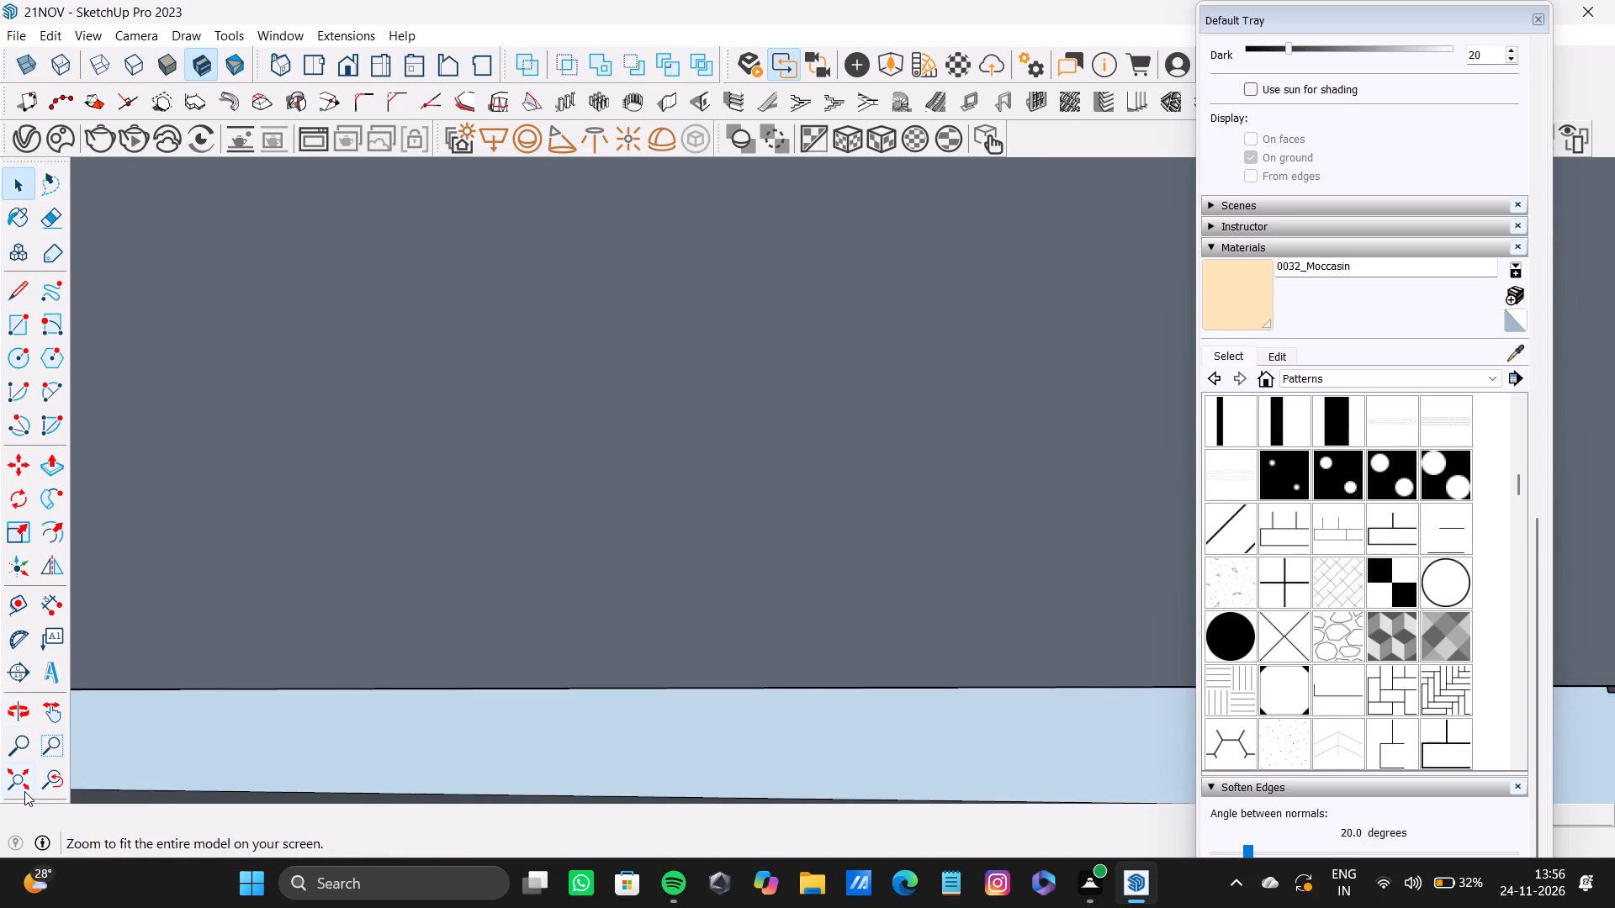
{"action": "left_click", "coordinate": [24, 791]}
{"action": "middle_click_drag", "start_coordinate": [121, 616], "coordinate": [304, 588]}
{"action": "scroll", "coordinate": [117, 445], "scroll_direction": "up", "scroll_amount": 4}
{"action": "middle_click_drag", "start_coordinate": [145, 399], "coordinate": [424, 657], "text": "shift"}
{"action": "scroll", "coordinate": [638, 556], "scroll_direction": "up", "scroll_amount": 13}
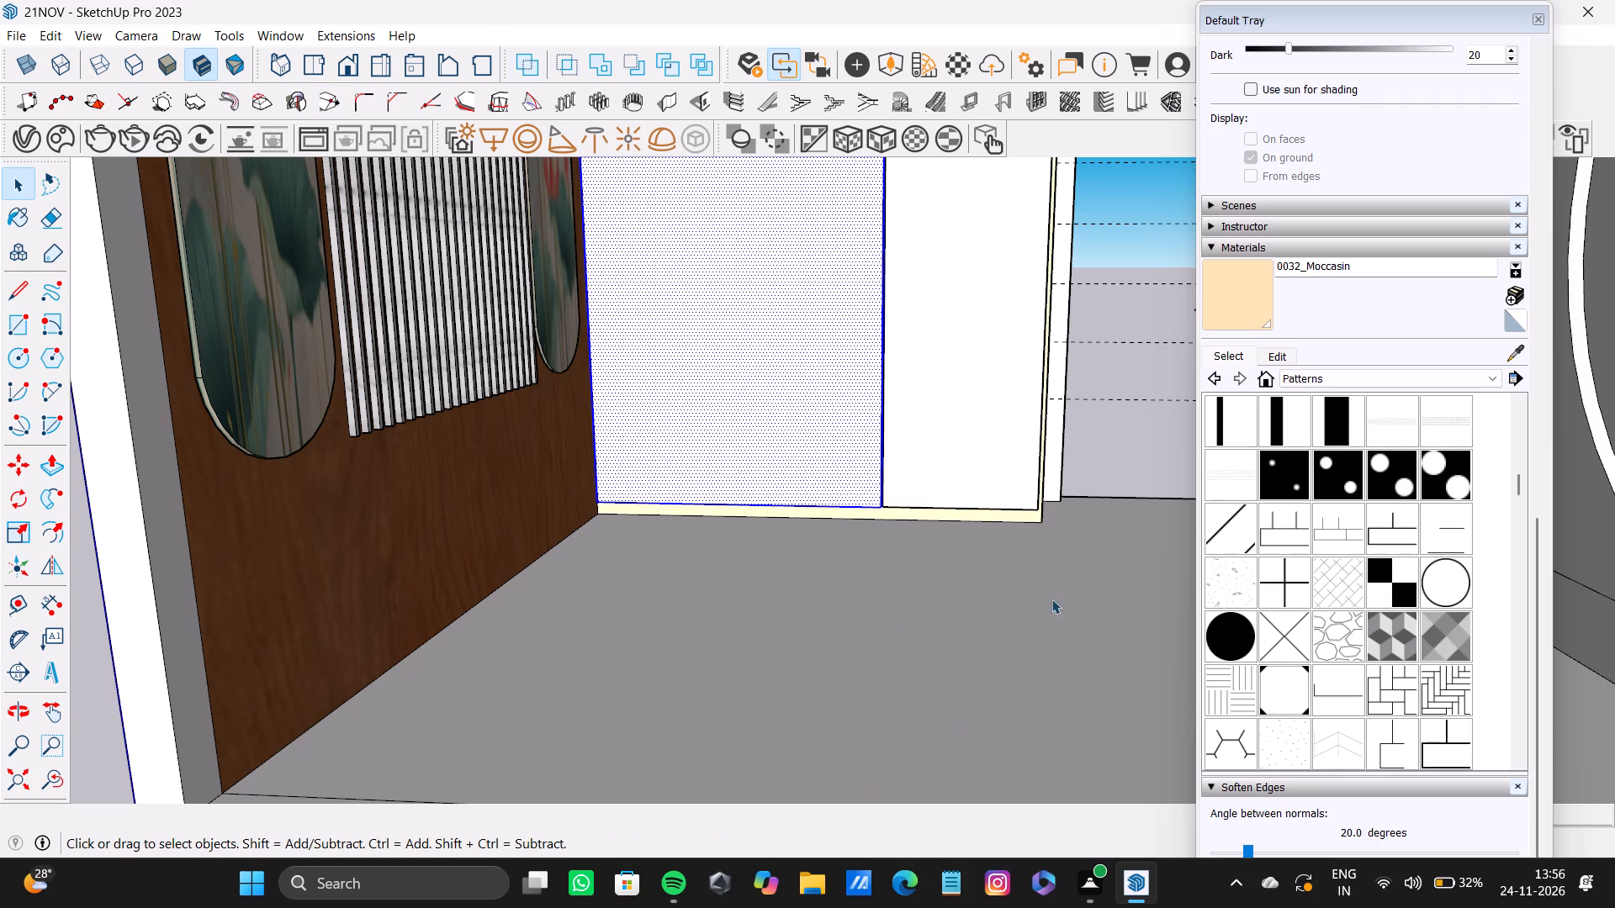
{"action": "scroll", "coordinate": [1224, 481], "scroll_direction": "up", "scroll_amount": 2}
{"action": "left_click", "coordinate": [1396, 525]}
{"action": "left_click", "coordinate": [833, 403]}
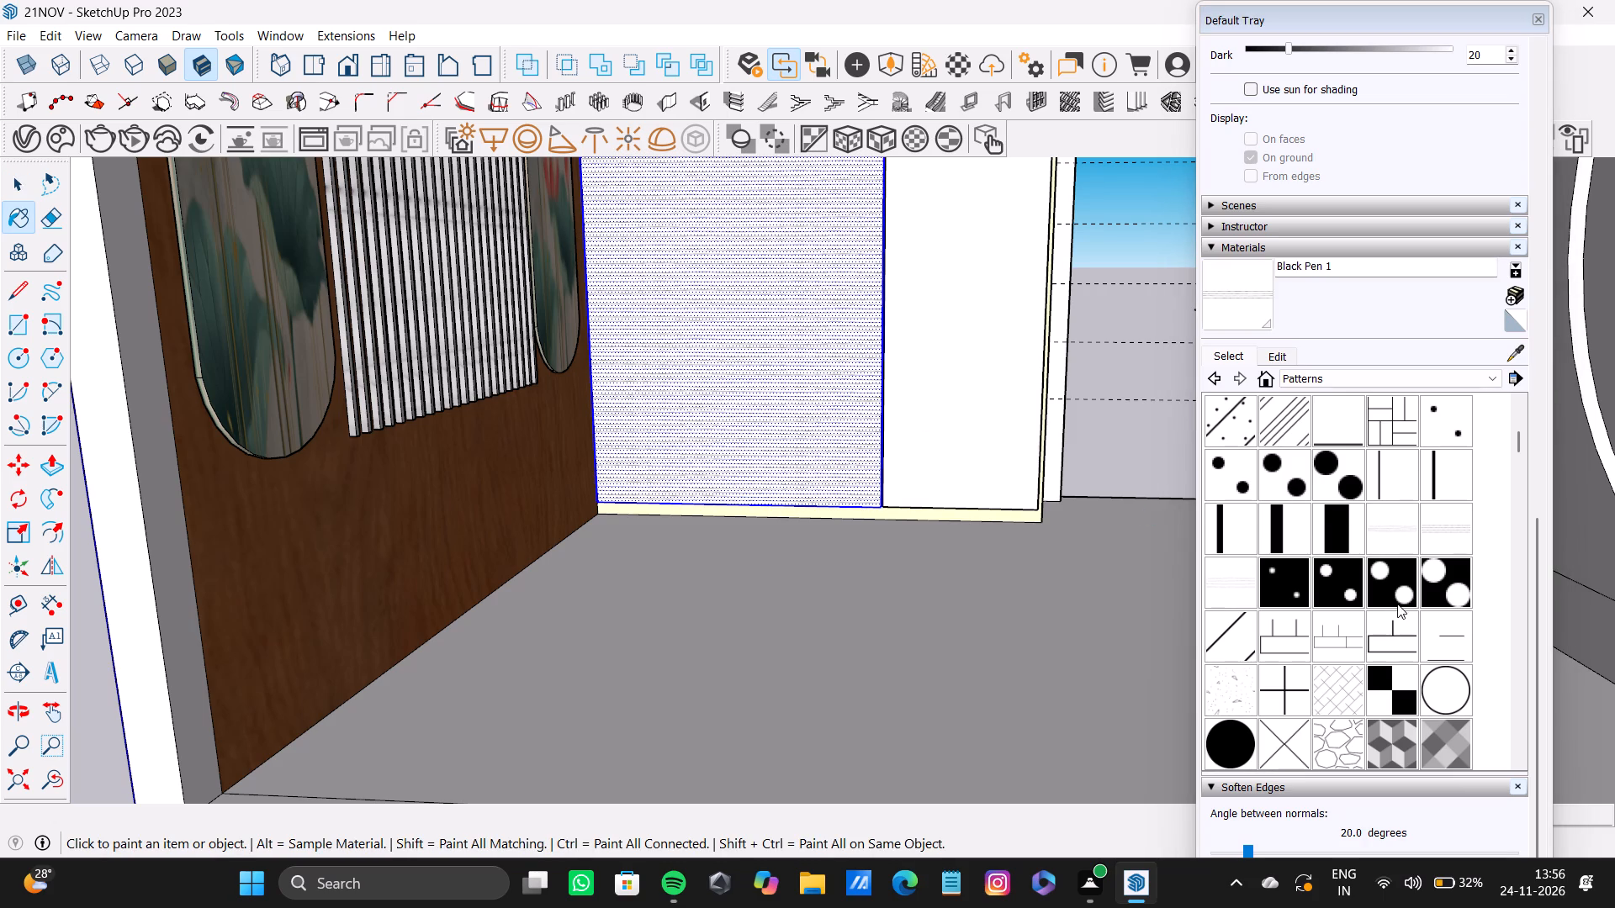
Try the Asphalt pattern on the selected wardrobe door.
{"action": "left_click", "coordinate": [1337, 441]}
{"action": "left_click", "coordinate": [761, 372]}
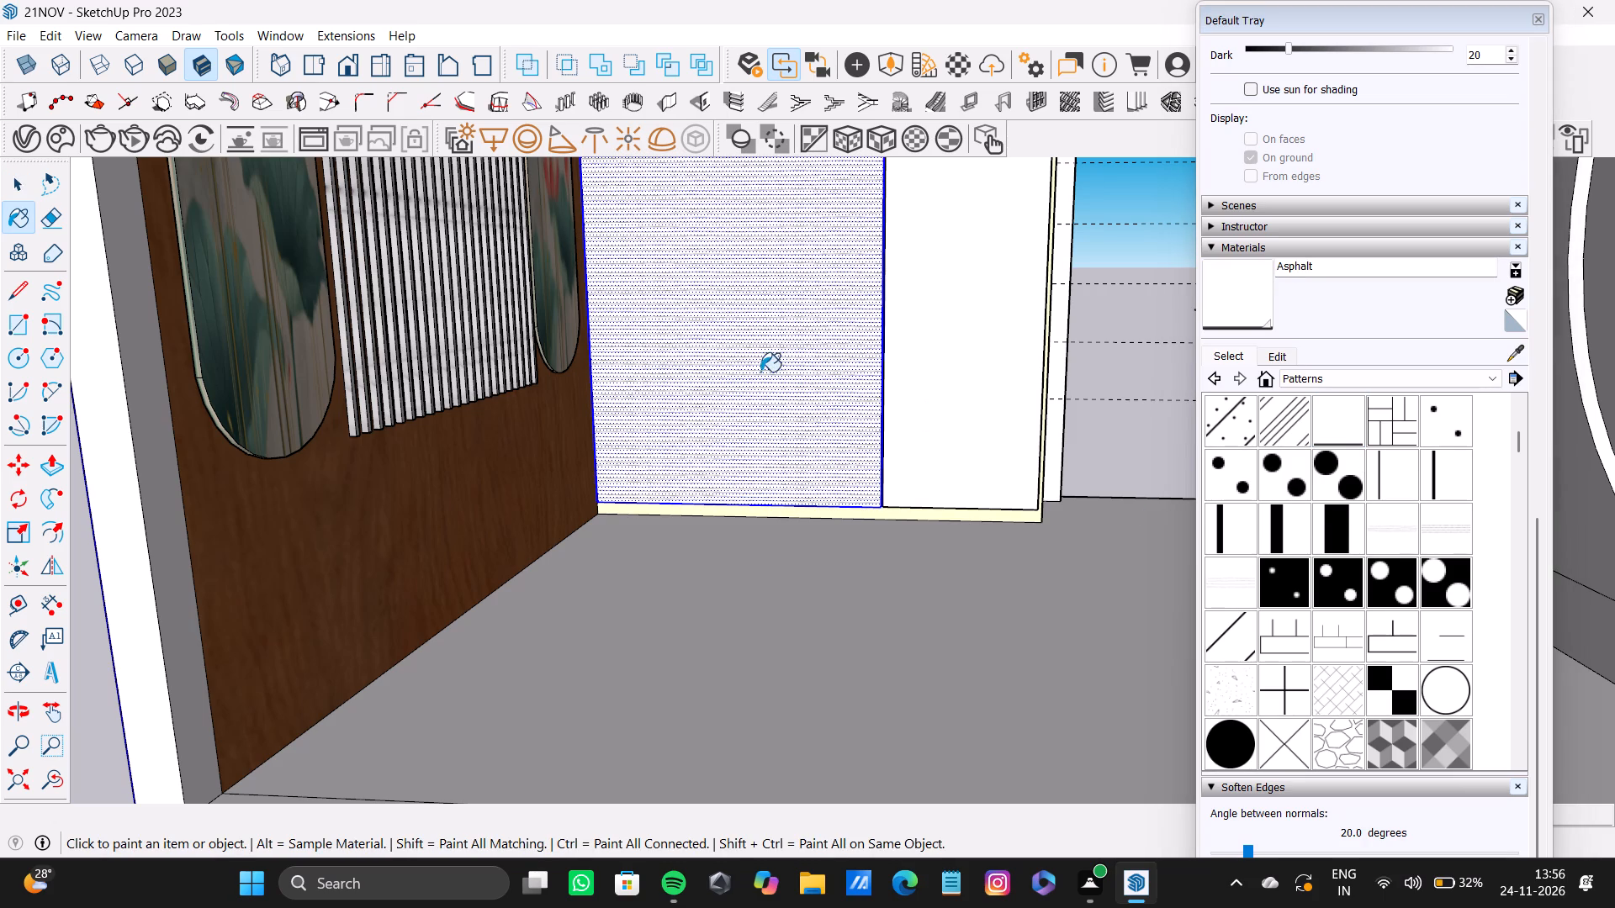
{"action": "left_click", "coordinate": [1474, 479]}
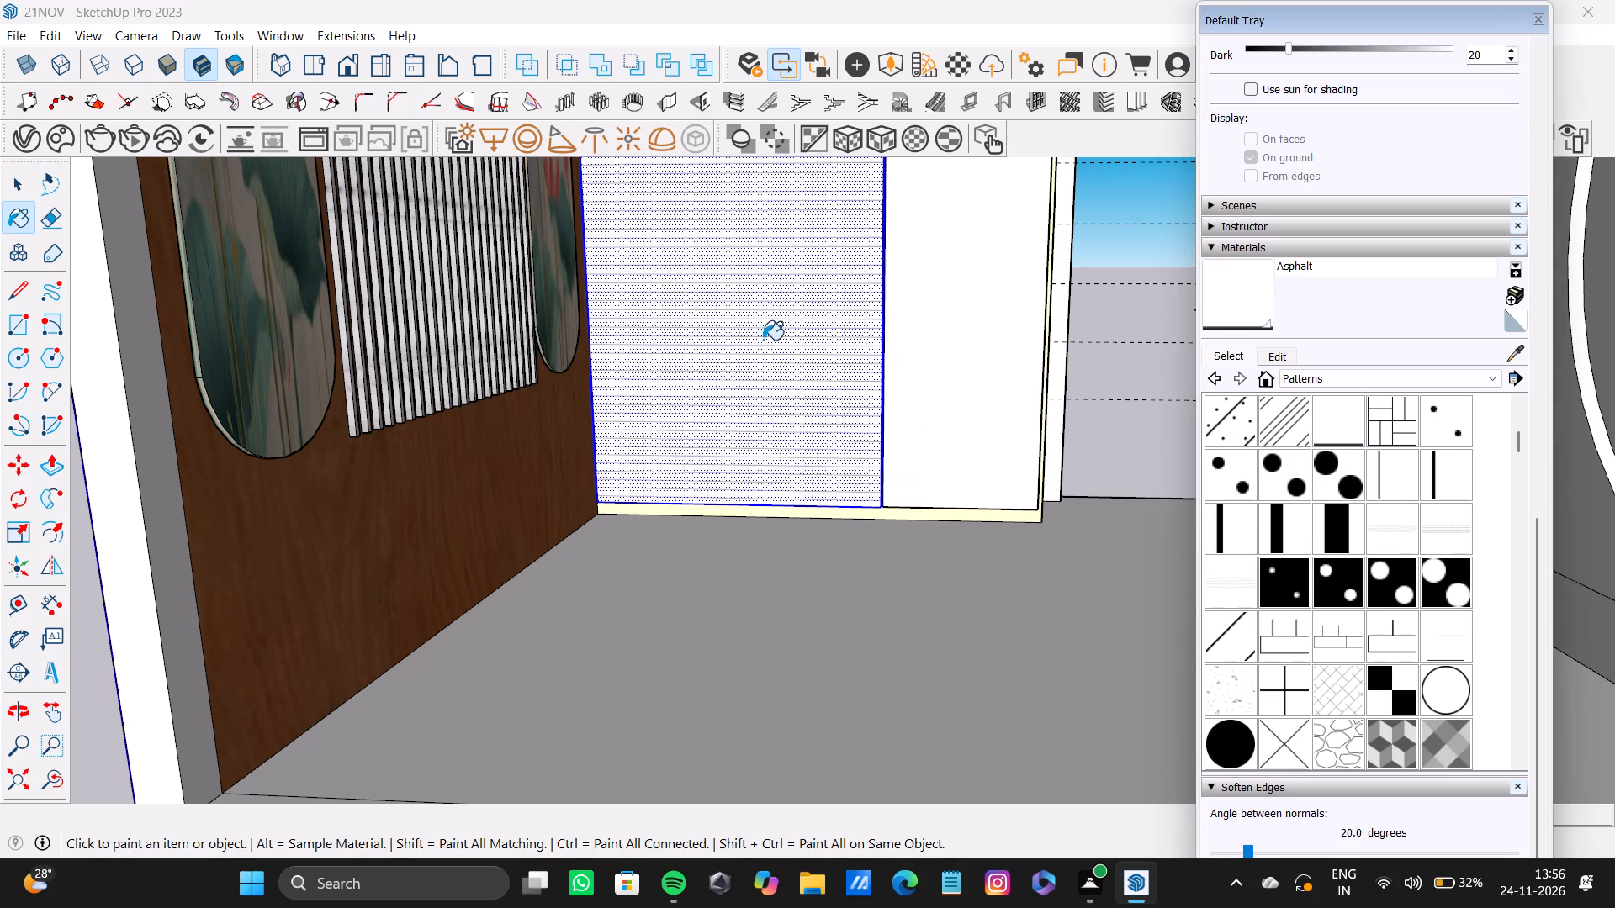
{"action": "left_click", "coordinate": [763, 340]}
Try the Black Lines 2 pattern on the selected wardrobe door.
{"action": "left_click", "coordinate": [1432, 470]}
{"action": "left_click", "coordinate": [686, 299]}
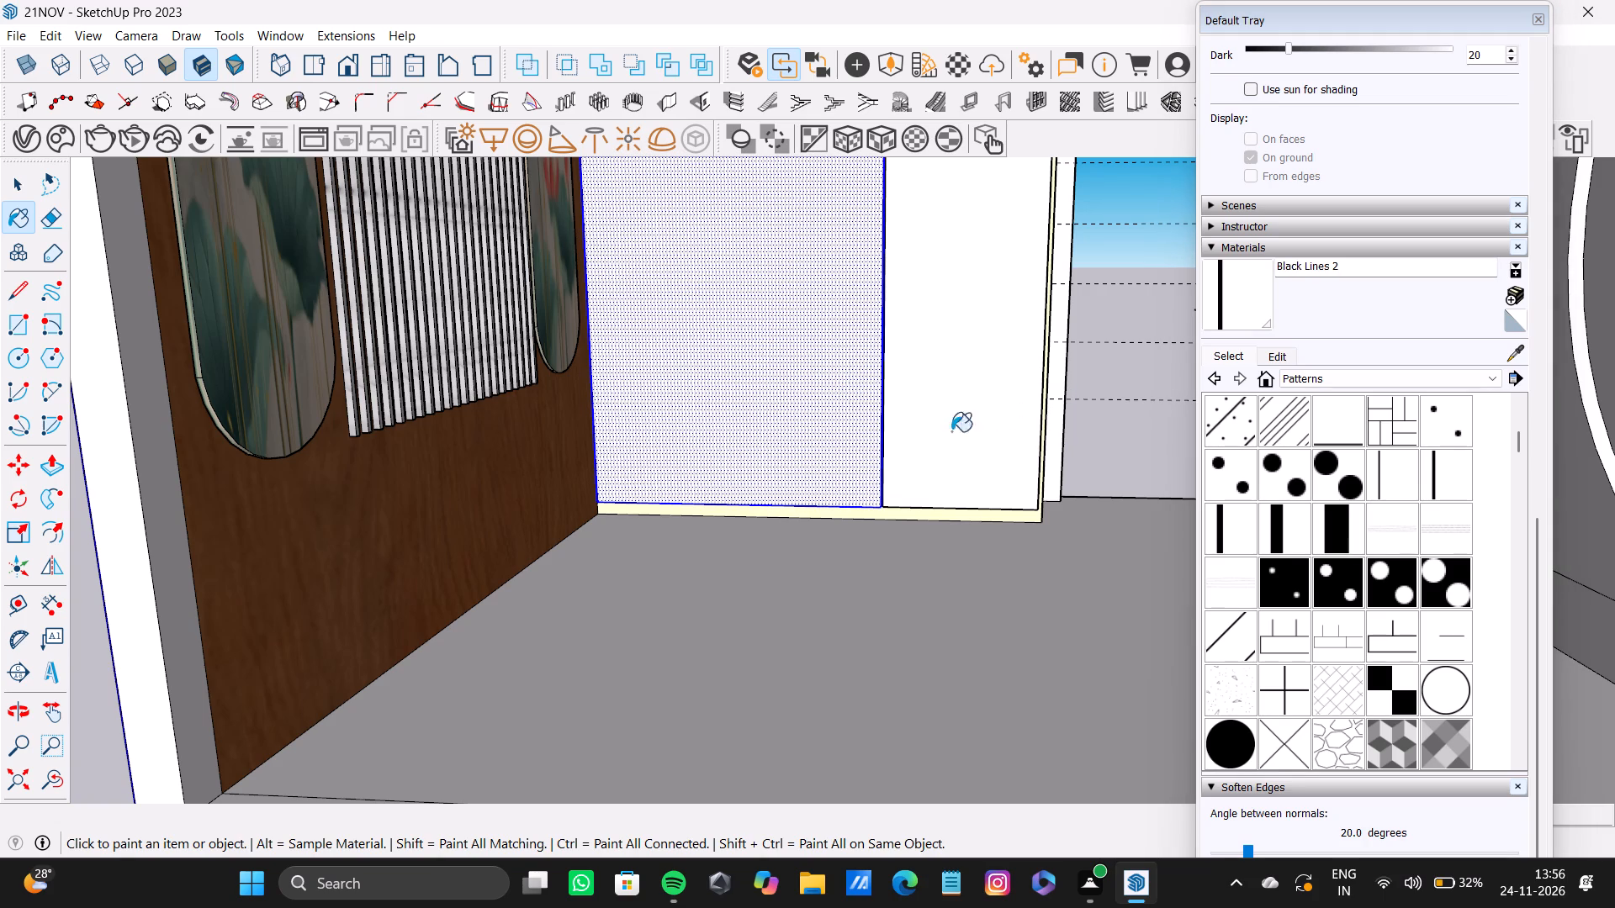
Repaint the selected wardrobe door with the Plaster pattern.
{"action": "scroll", "coordinate": [1263, 439], "scroll_direction": "up", "scroll_amount": 8}
{"action": "scroll", "coordinate": [1243, 438], "scroll_direction": "down", "scroll_amount": 4}
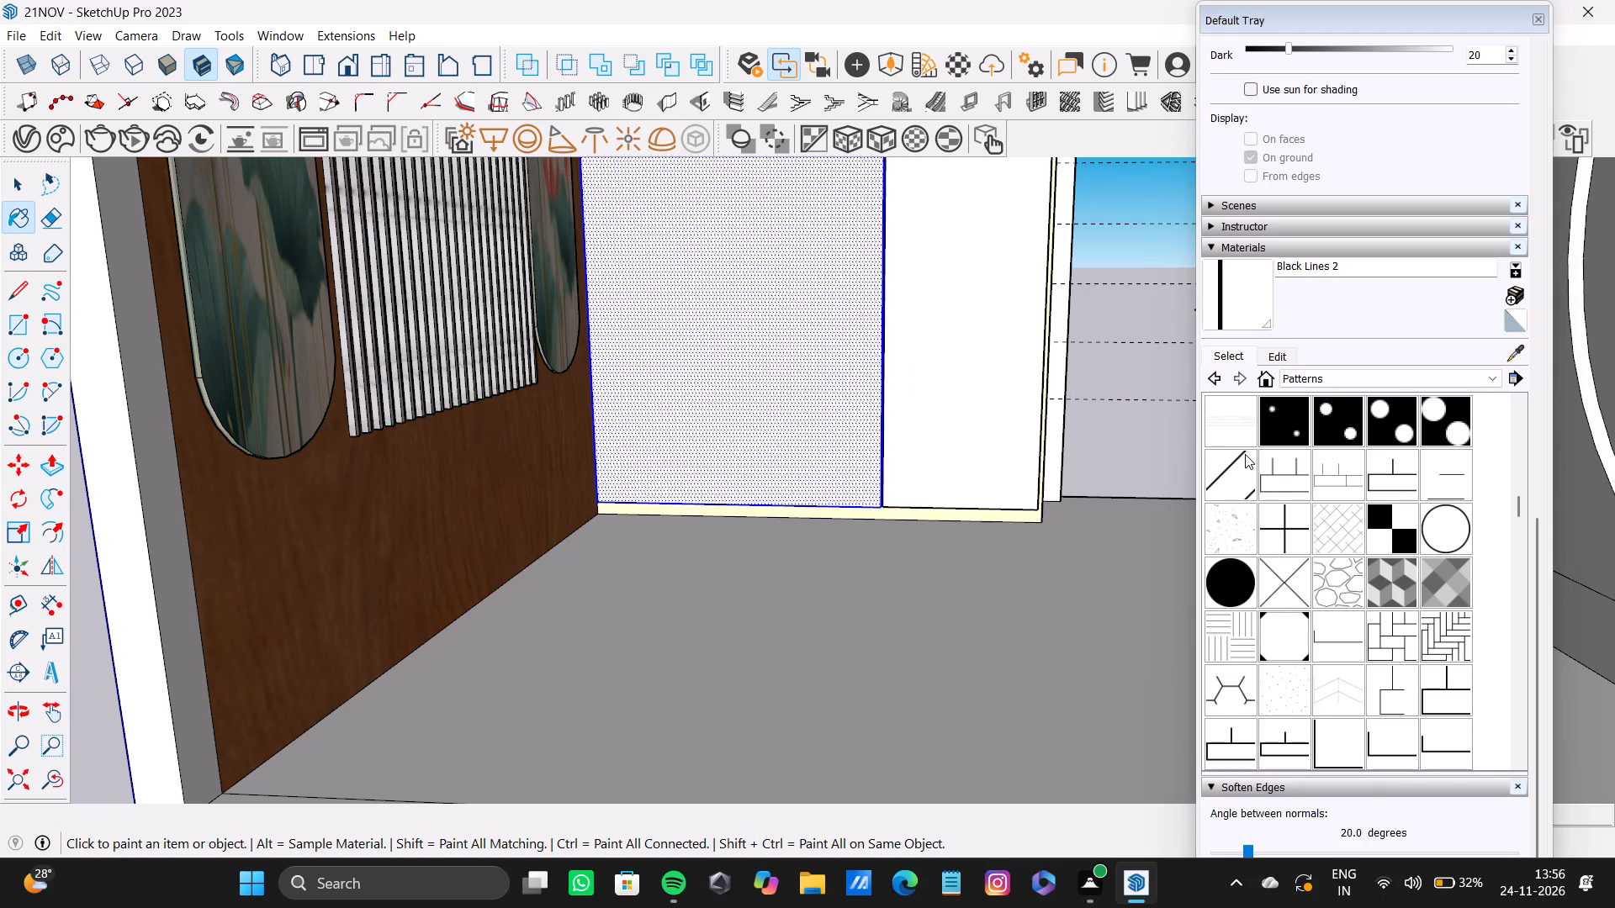
{"action": "scroll", "coordinate": [1250, 469], "scroll_direction": "down", "scroll_amount": 3}
{"action": "left_click", "coordinate": [1288, 527]}
{"action": "left_click", "coordinate": [815, 363]}
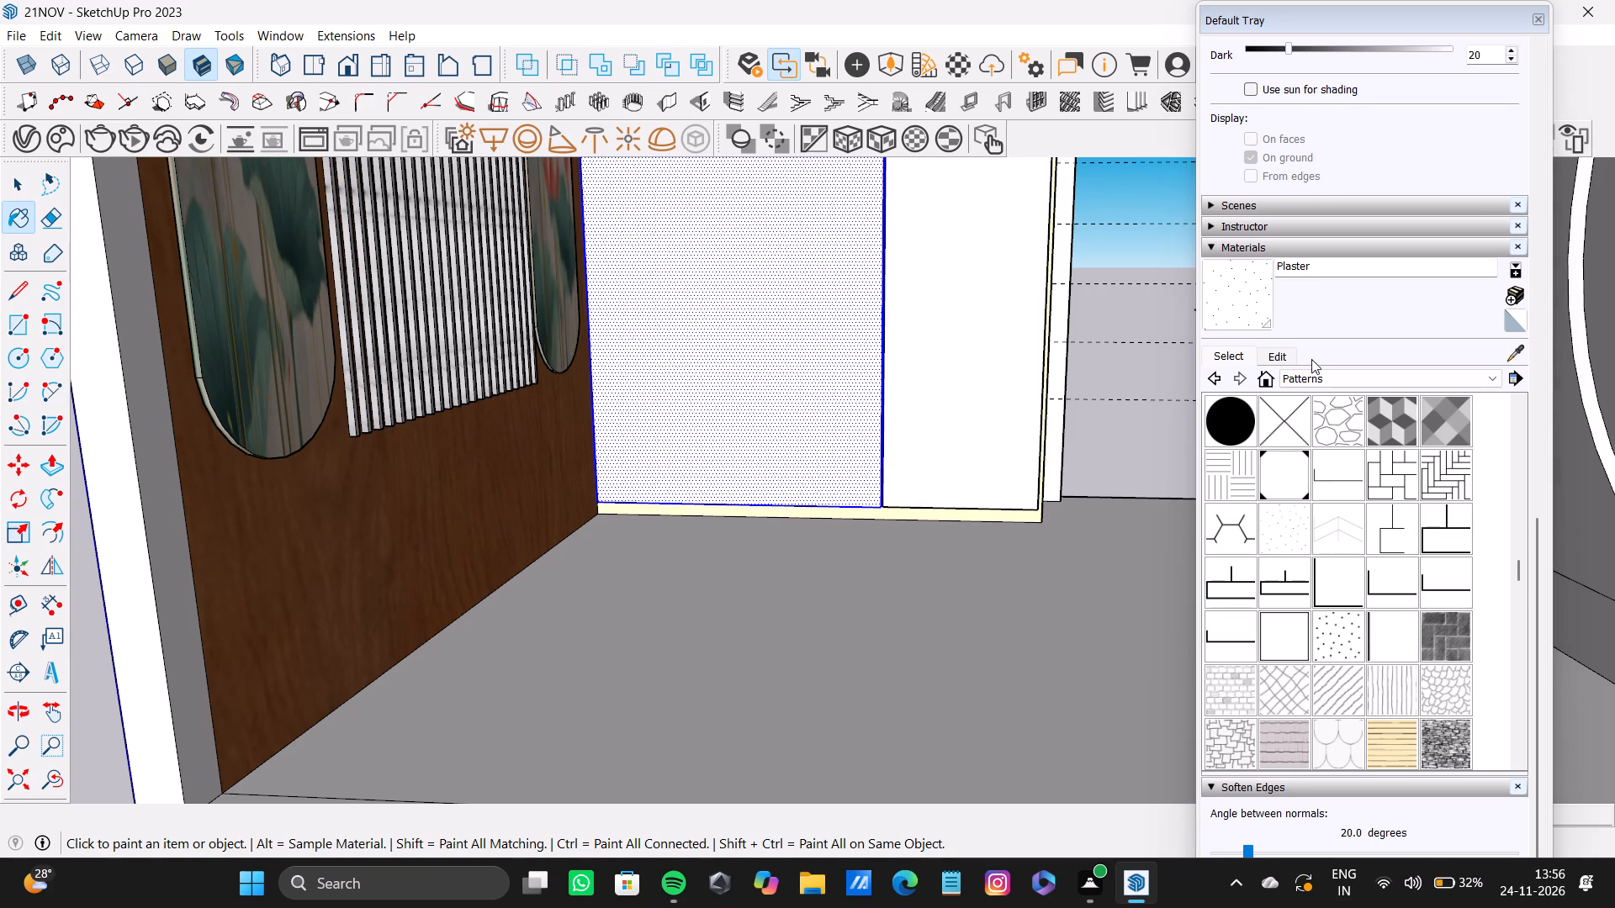
Show the Wood collection in the materials library.
{"action": "left_click", "coordinate": [1289, 377]}
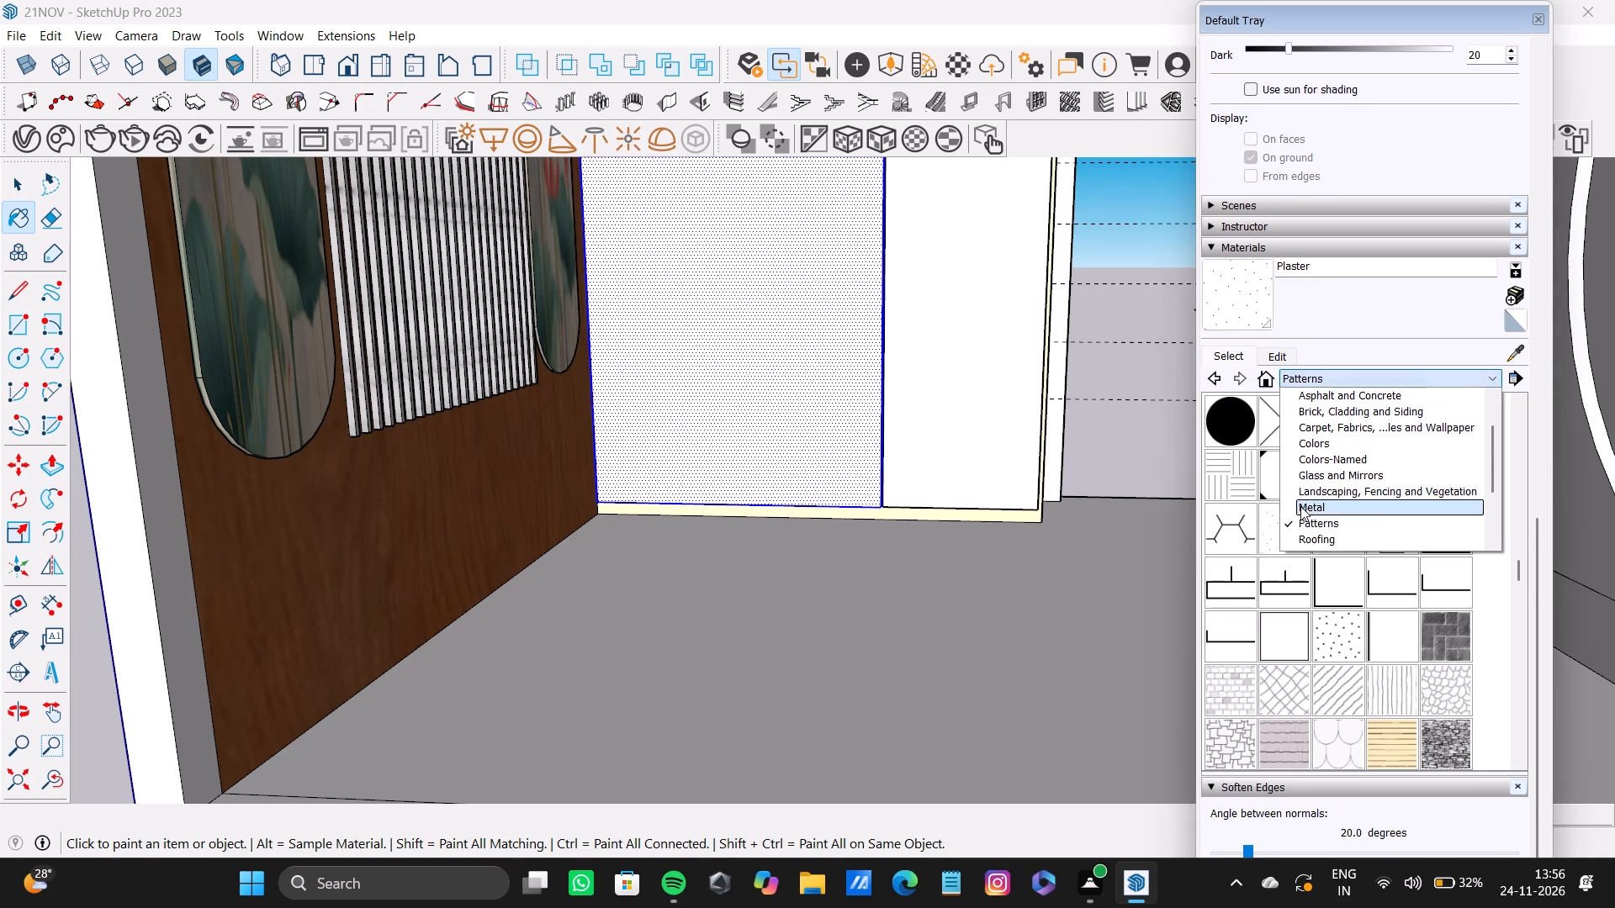
{"action": "scroll", "coordinate": [1300, 507], "scroll_direction": "down", "scroll_amount": 3}
{"action": "left_click", "coordinate": [1316, 538]}
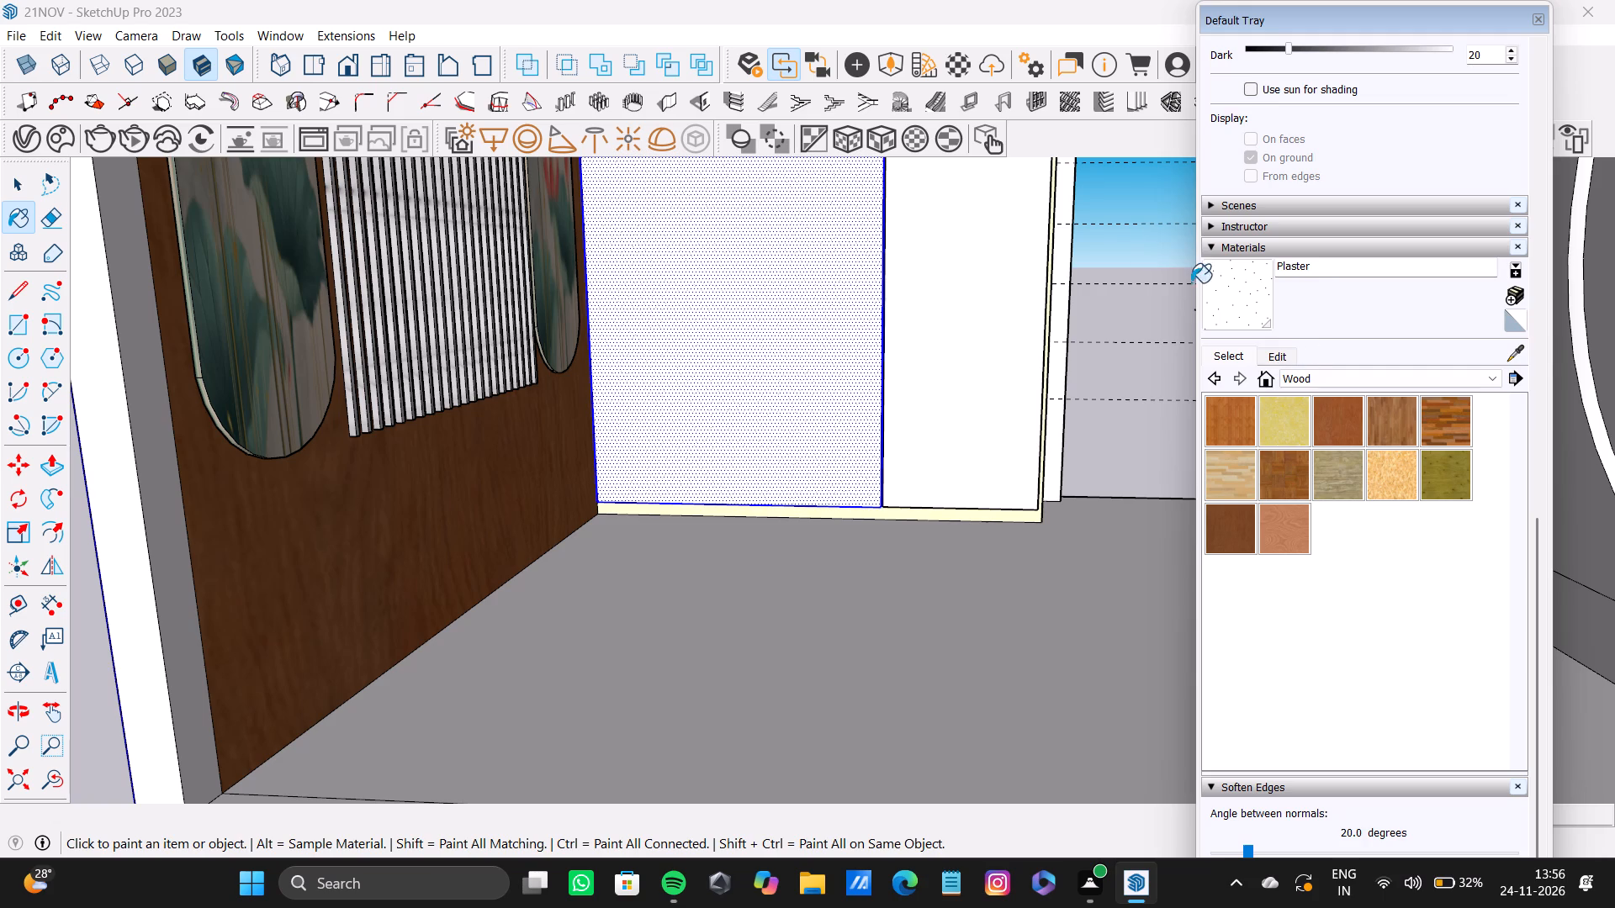
Tint the wardrobe door's Plaster material pale pink by adjusting its RGB green value to 224.
{"action": "left_click", "coordinate": [1225, 294]}
{"action": "left_click", "coordinate": [1279, 354]}
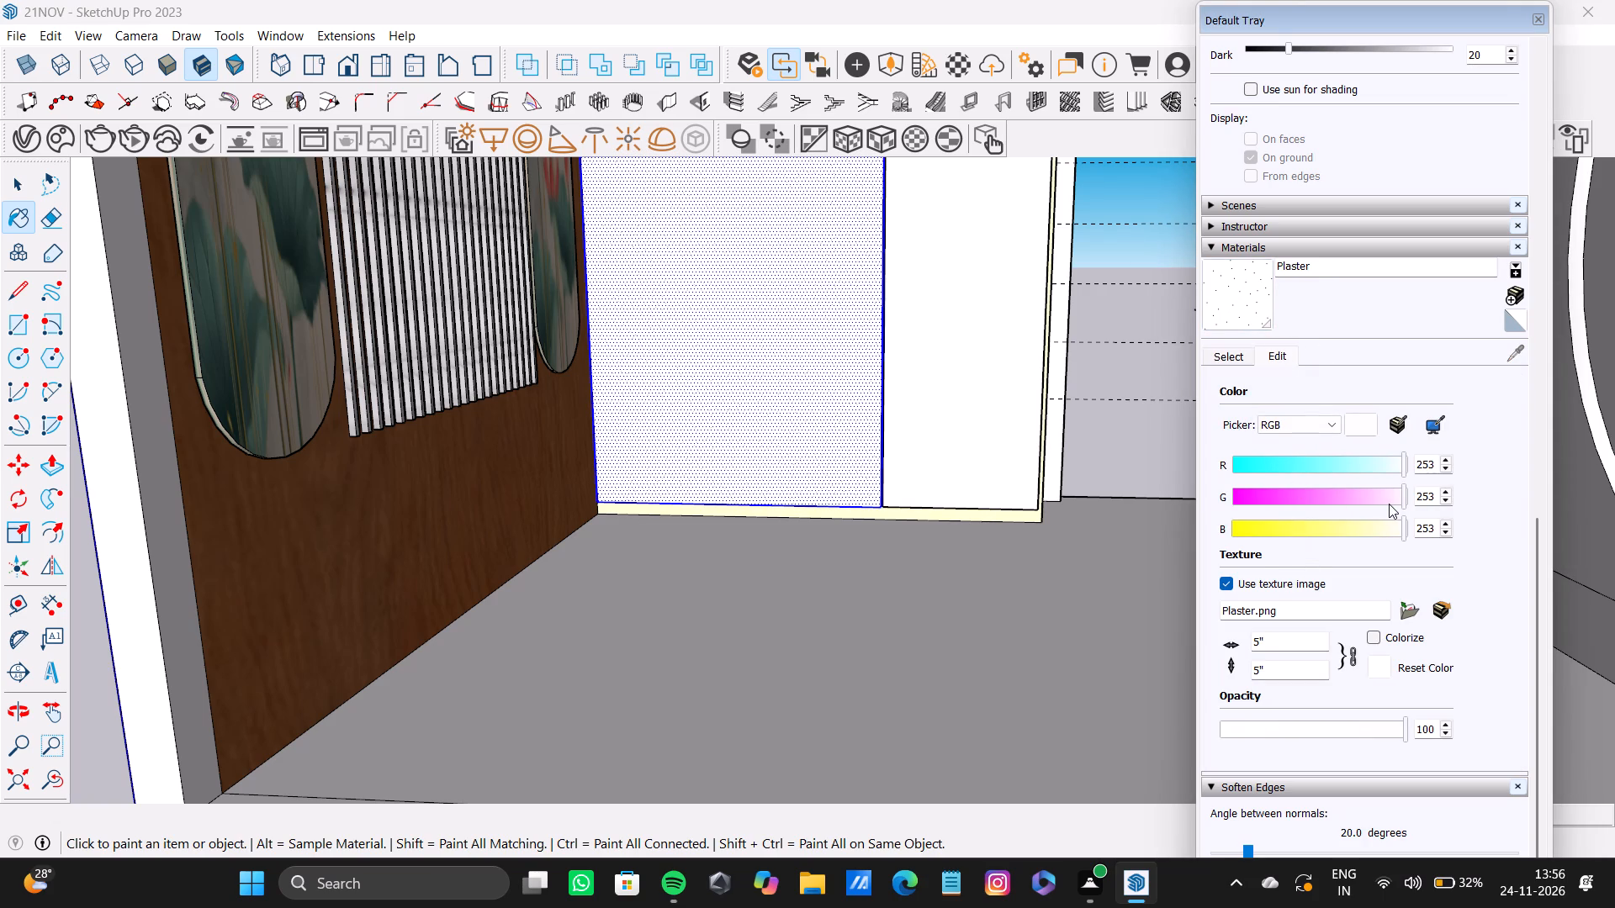
{"action": "left_click_drag", "start_coordinate": [1406, 499], "coordinate": [1310, 502]}
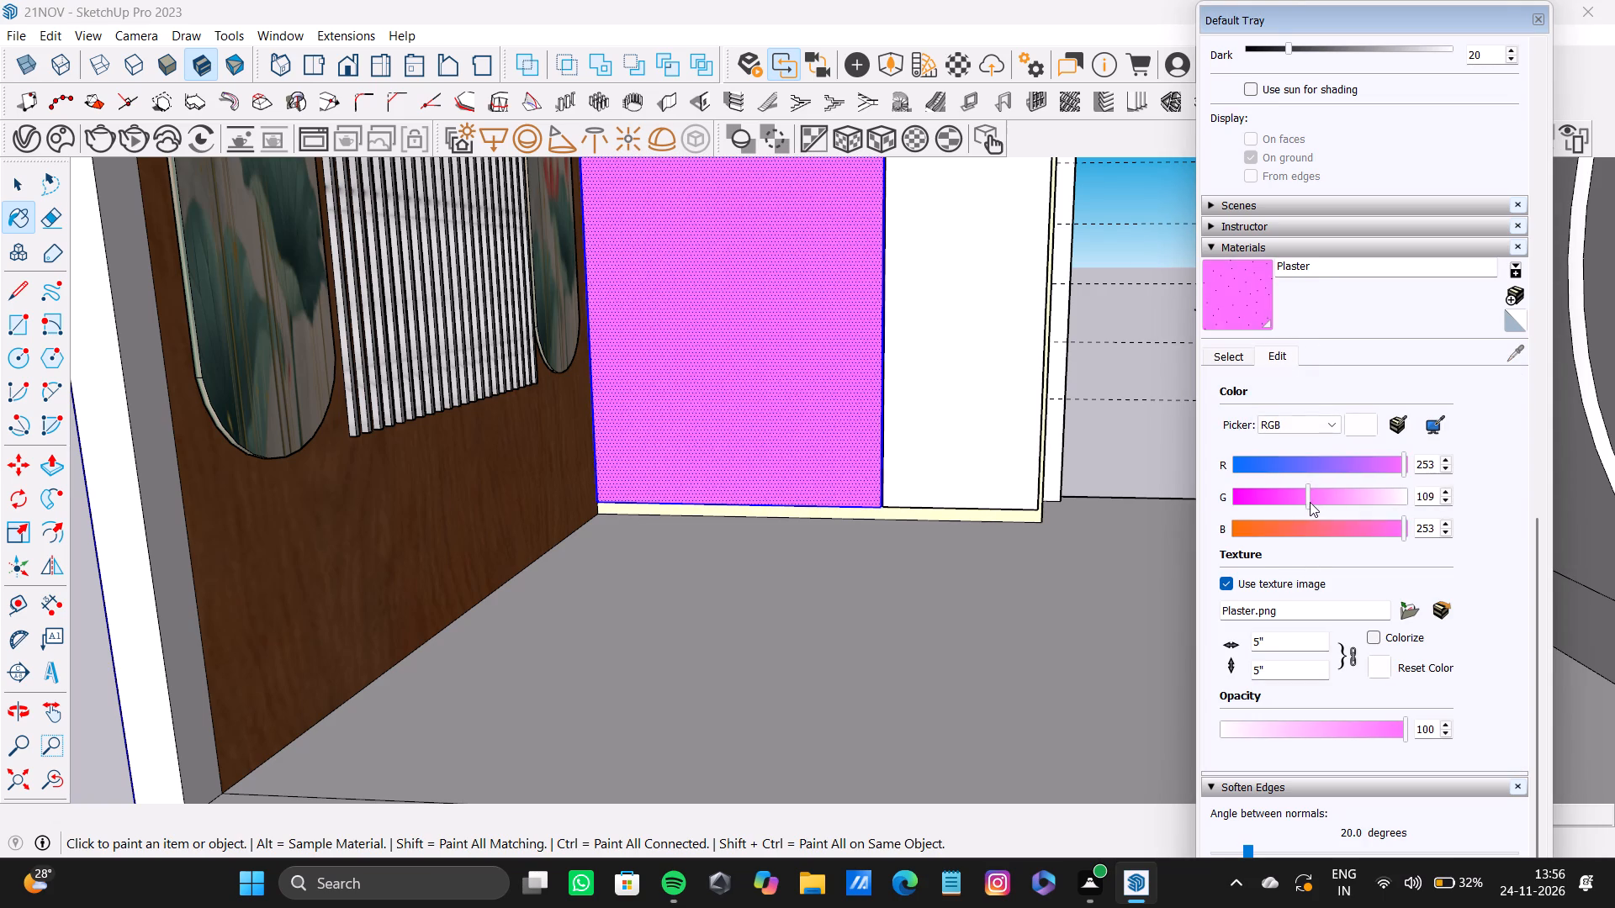
{"action": "left_click_drag", "start_coordinate": [1310, 502], "coordinate": [1378, 503]}
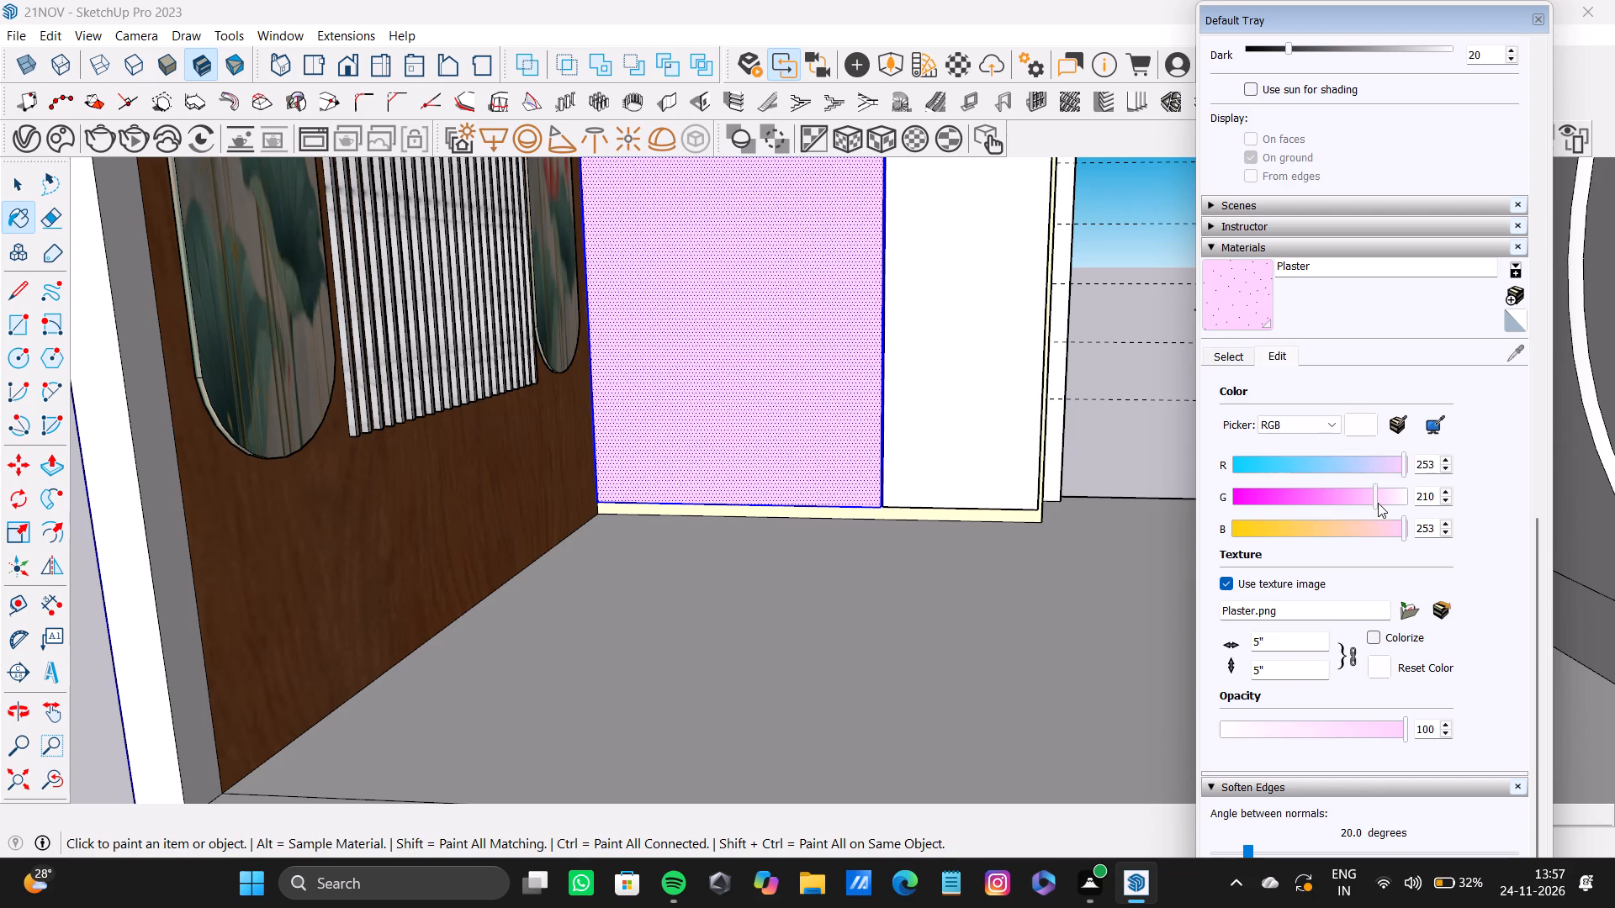
{"action": "left_click_drag", "start_coordinate": [1378, 503], "coordinate": [1392, 501]}
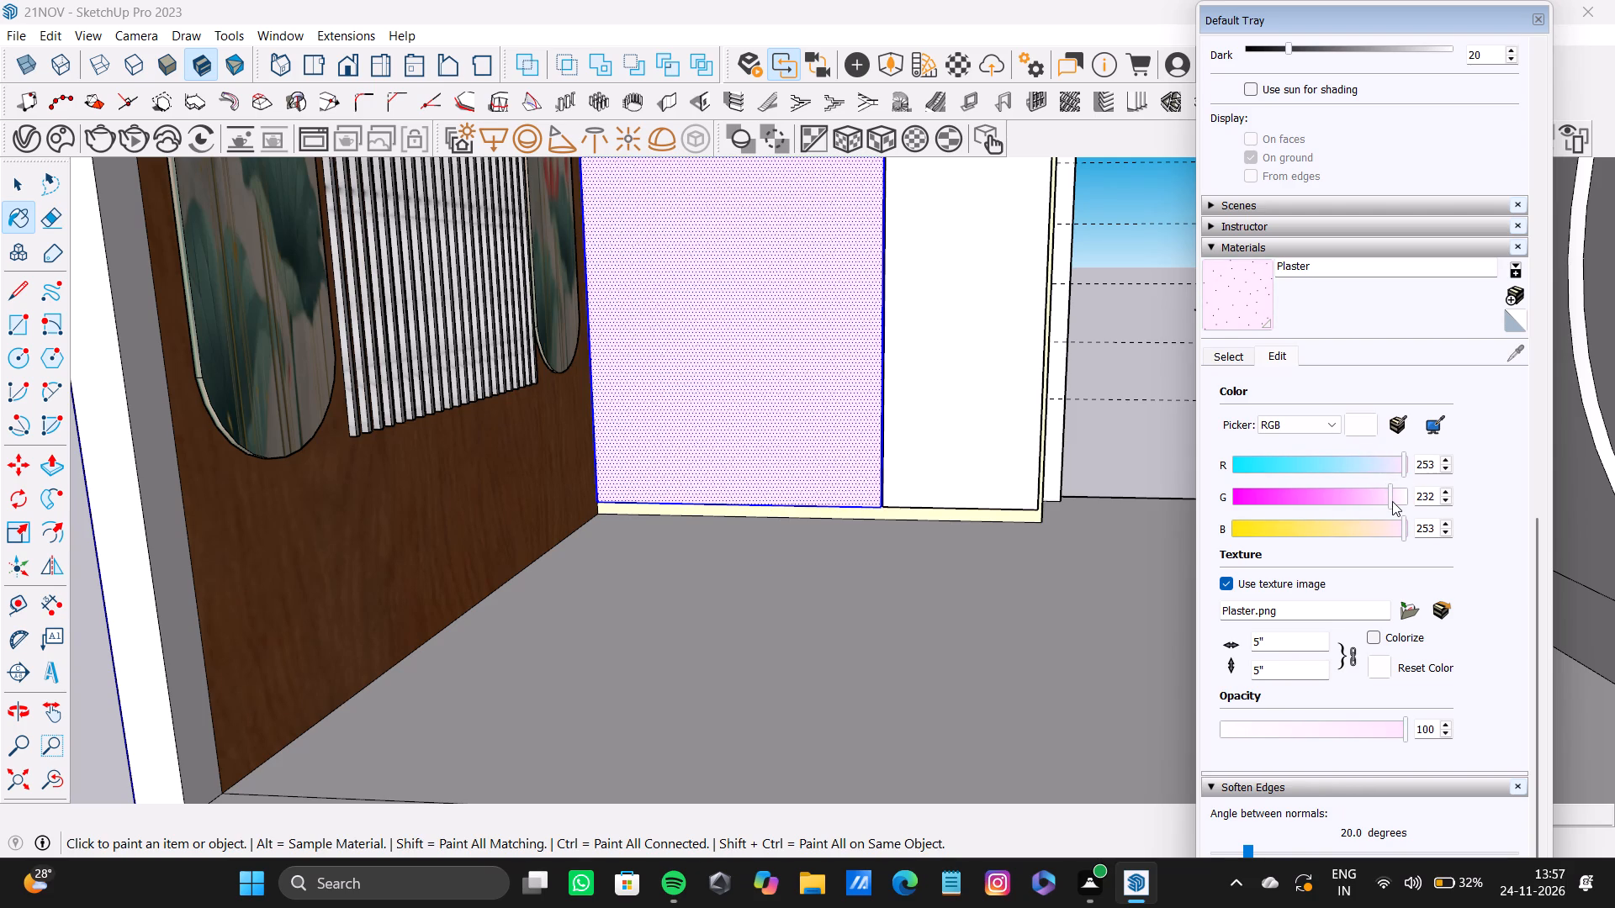
{"action": "left_click_drag", "start_coordinate": [1392, 501], "coordinate": [1397, 501]}
{"action": "left_click_drag", "start_coordinate": [1397, 501], "coordinate": [1386, 495]}
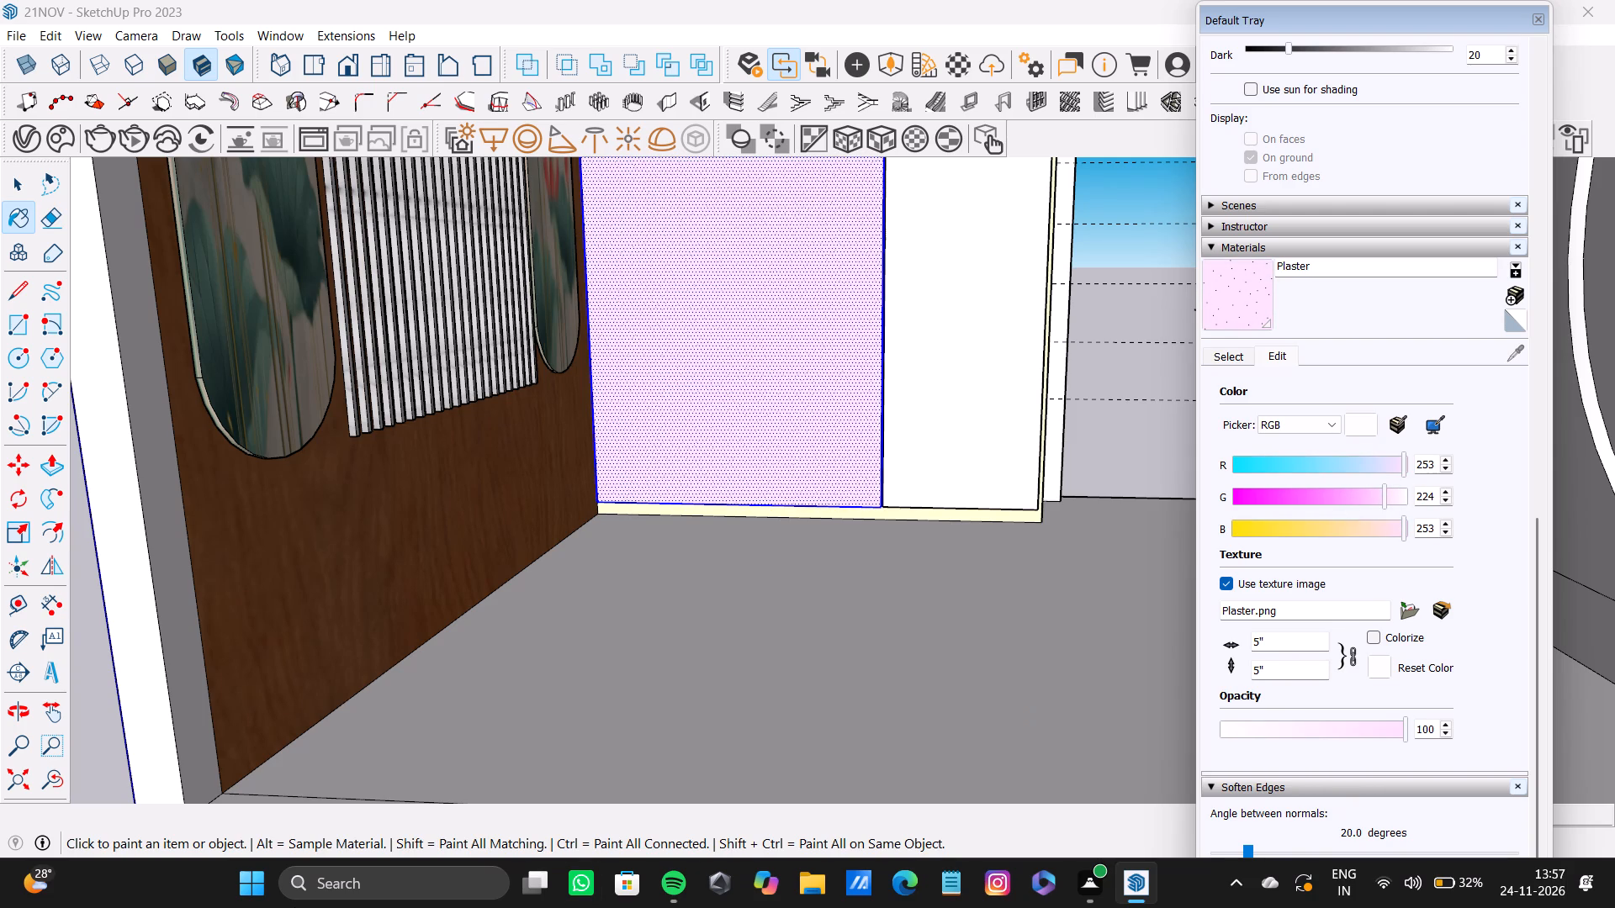
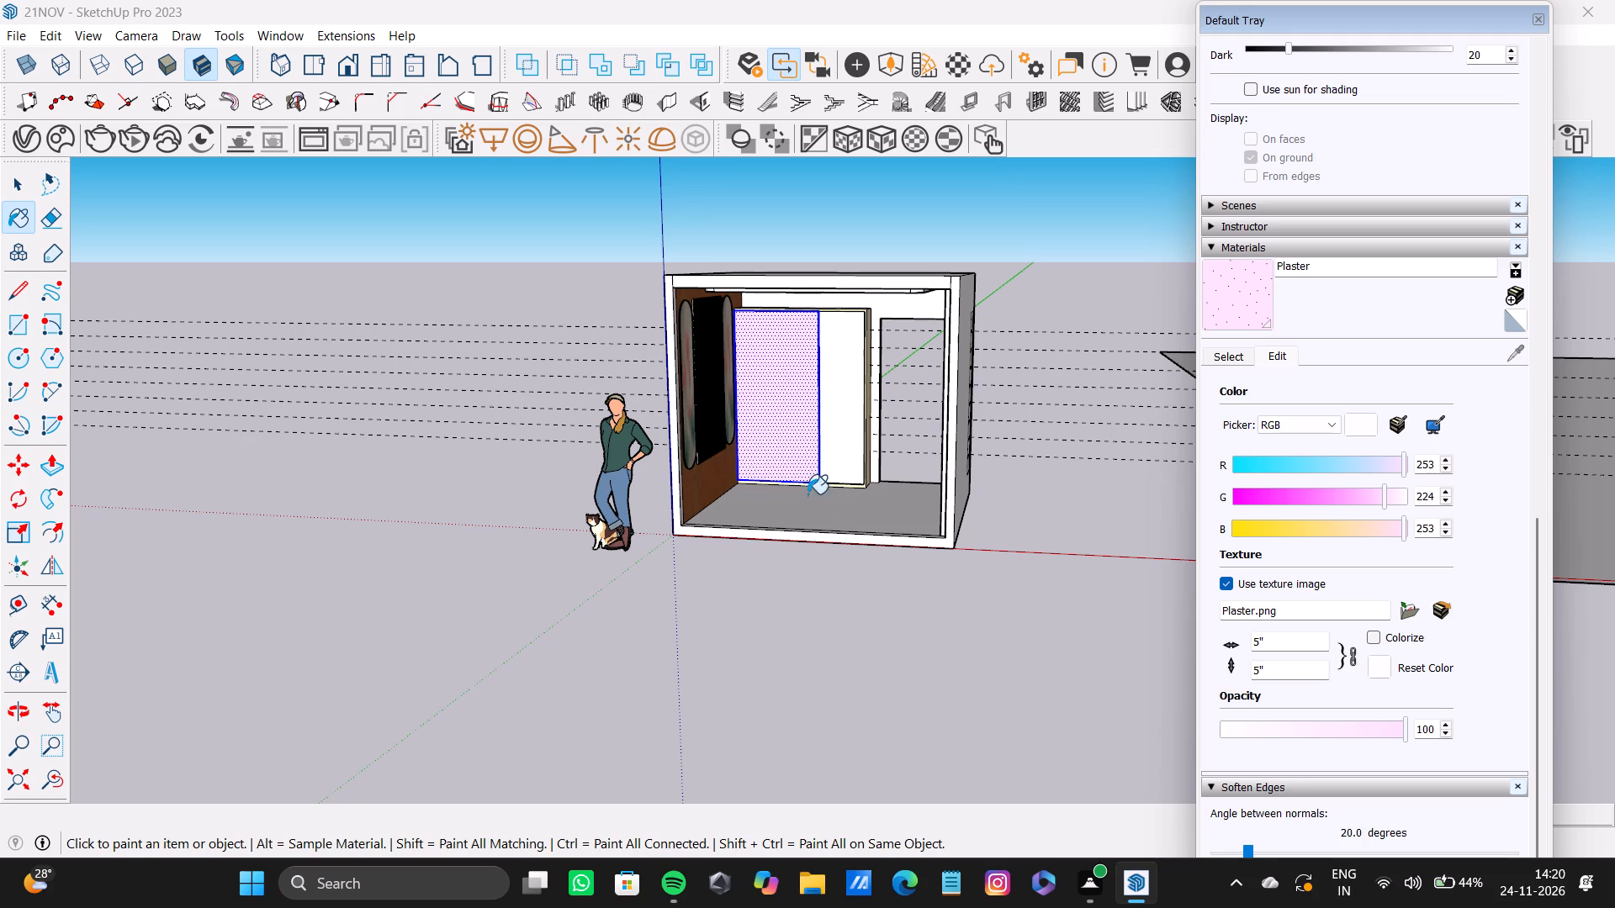
Remove the pink tint from the wardrobe door's Plaster material by raising its RGB green value to 255.
{"action": "scroll", "coordinate": [802, 356], "scroll_direction": "up", "scroll_amount": 6}
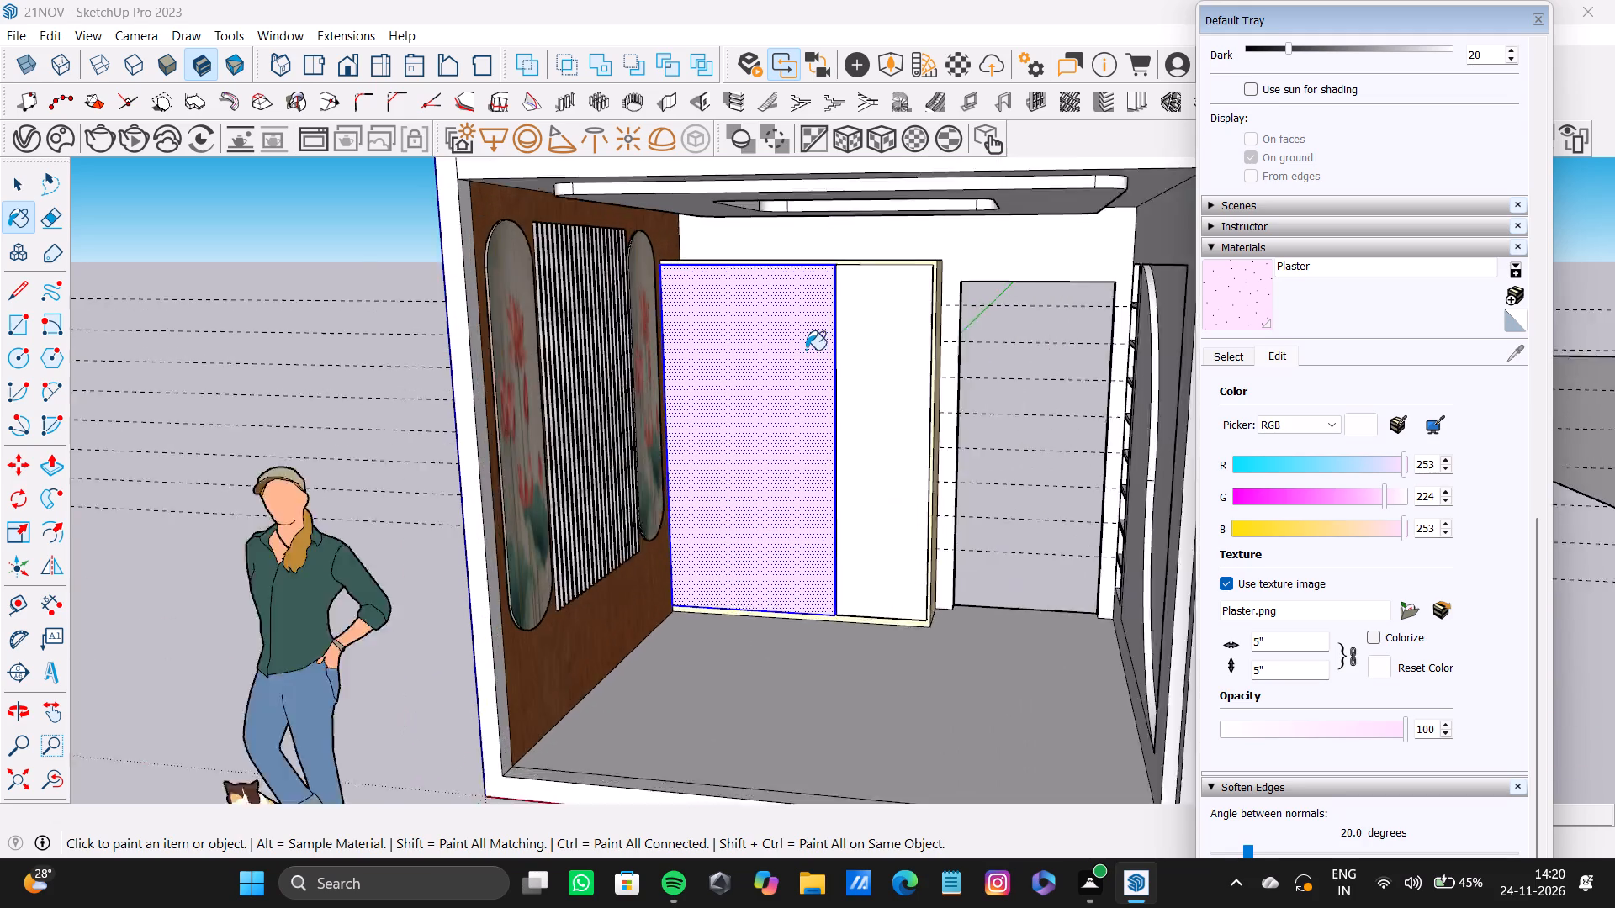
{"action": "scroll", "coordinate": [806, 350], "scroll_direction": "up", "scroll_amount": 2}
{"action": "scroll", "coordinate": [932, 323], "scroll_direction": "up", "scroll_amount": 1}
{"action": "middle_click_drag", "start_coordinate": [932, 323], "coordinate": [849, 320]}
{"action": "scroll", "coordinate": [855, 250], "scroll_direction": "up", "scroll_amount": 19}
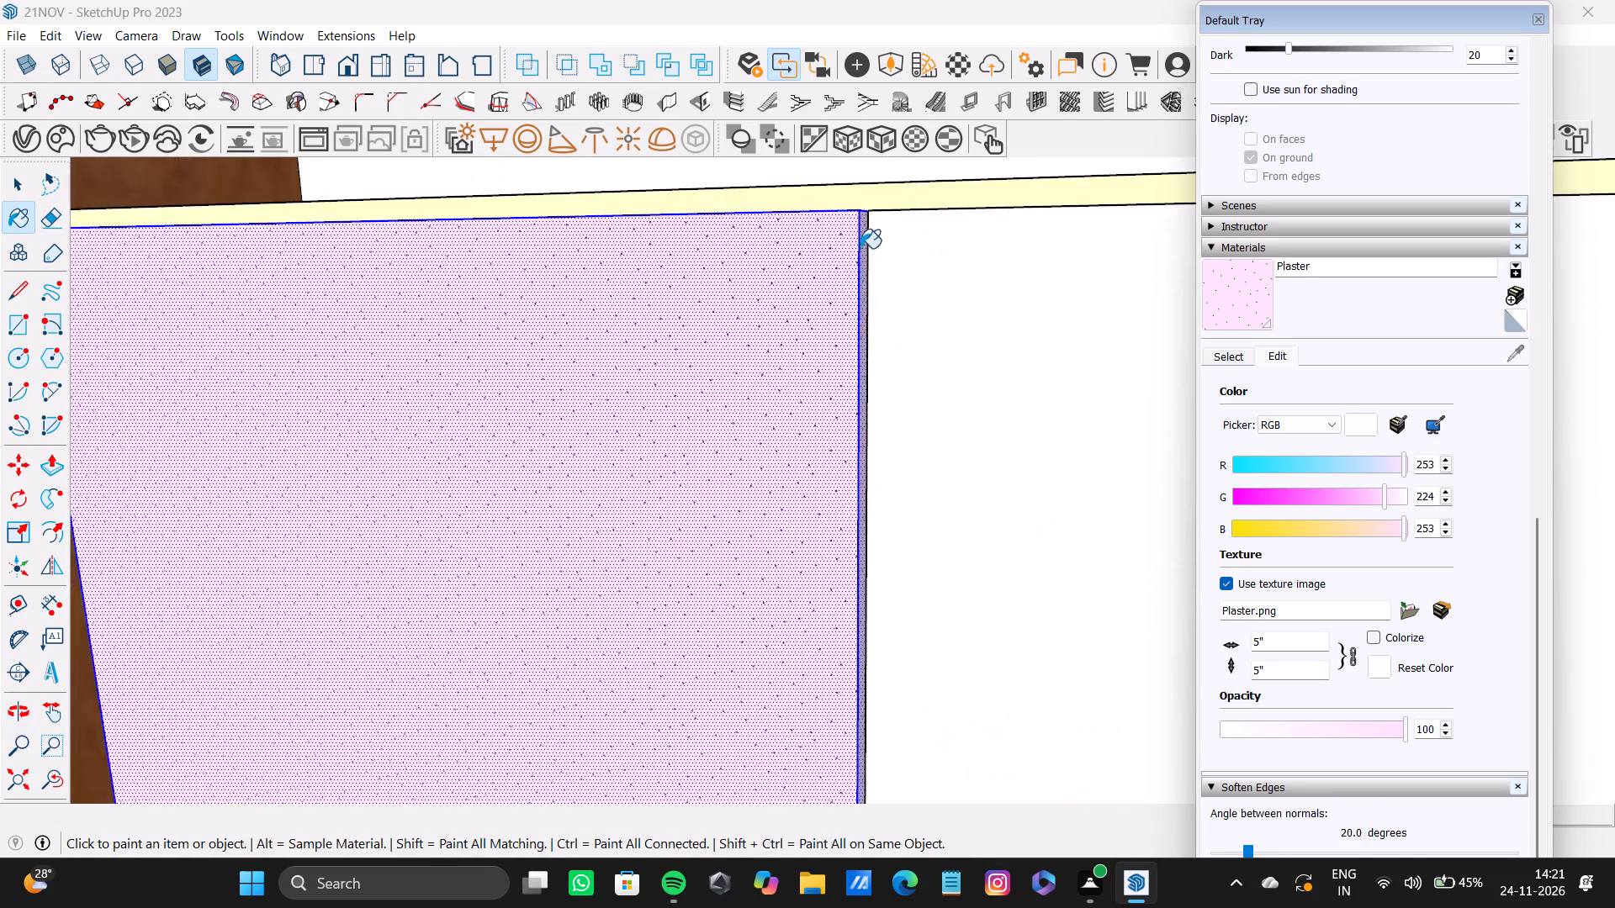
{"action": "scroll", "coordinate": [860, 248], "scroll_direction": "up", "scroll_amount": 2}
{"action": "scroll", "coordinate": [831, 297], "scroll_direction": "down", "scroll_amount": 9}
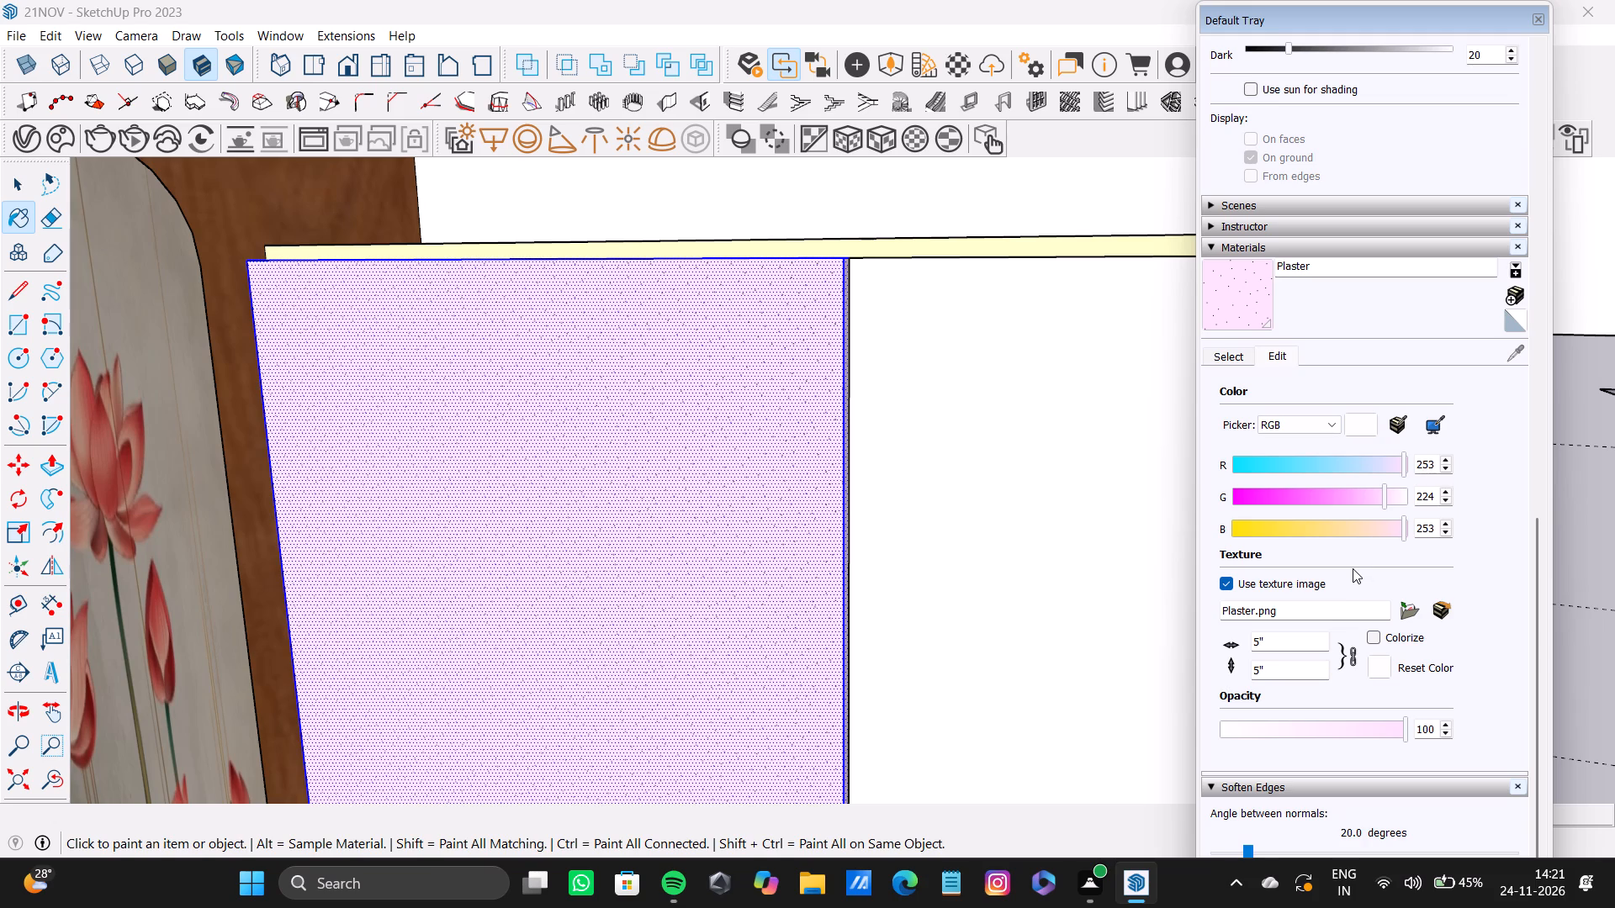
{"action": "scroll", "coordinate": [1297, 595], "scroll_direction": "down", "scroll_amount": 2}
{"action": "left_click_drag", "start_coordinate": [1386, 504], "coordinate": [1421, 509]}
{"action": "scroll", "coordinate": [948, 529], "scroll_direction": "down", "scroll_amount": 9}
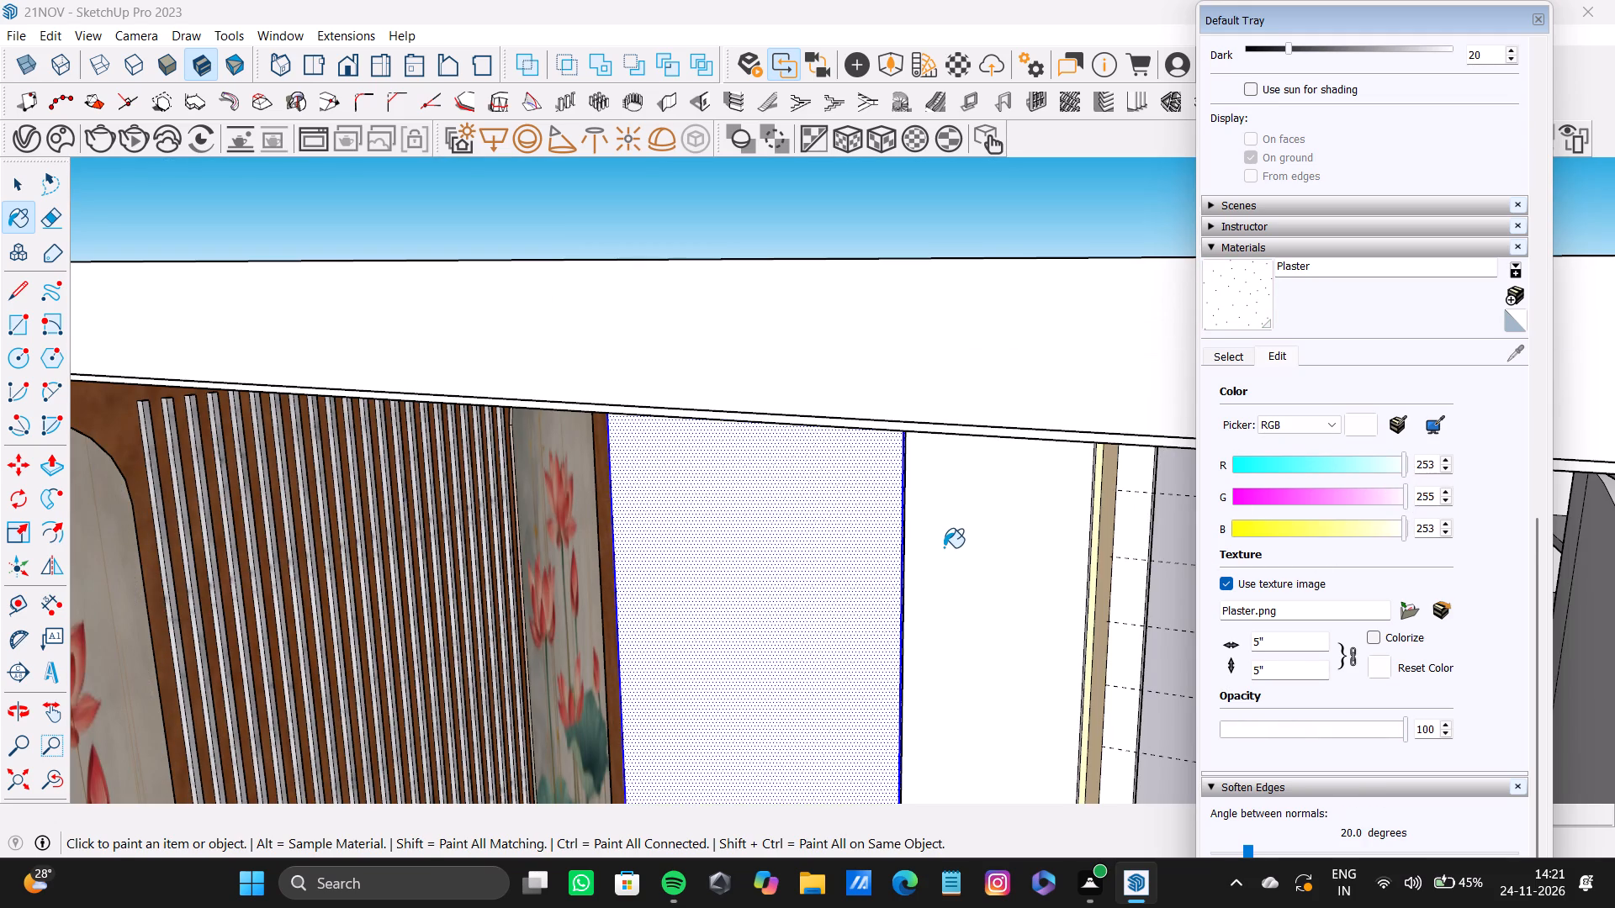
{"action": "key", "text": "space"}
{"action": "key", "text": "space"}
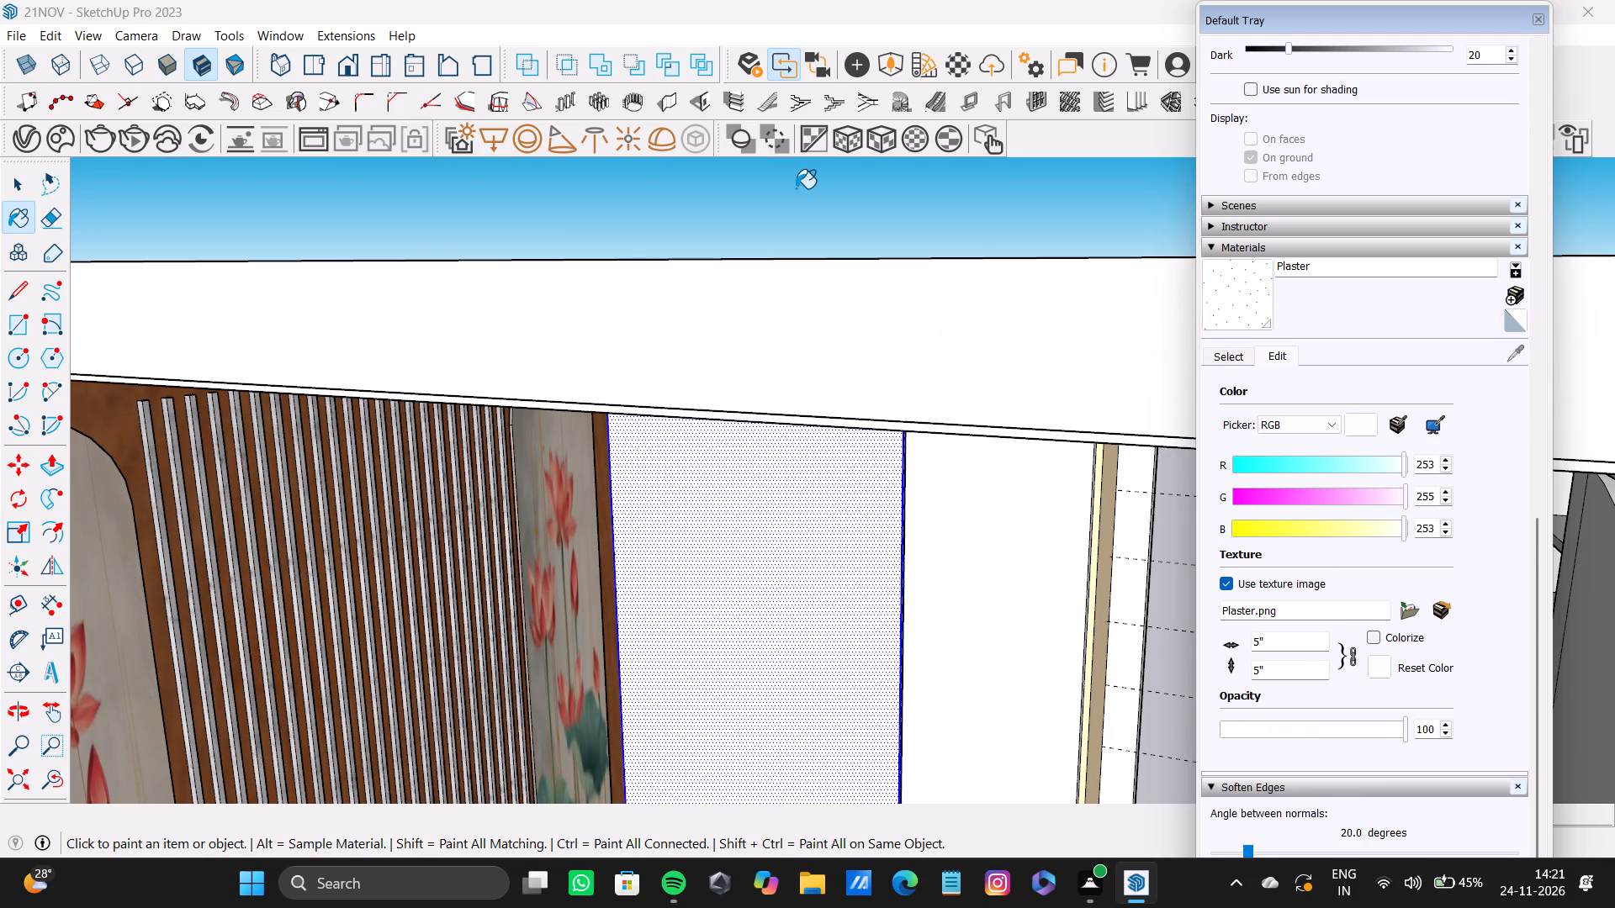
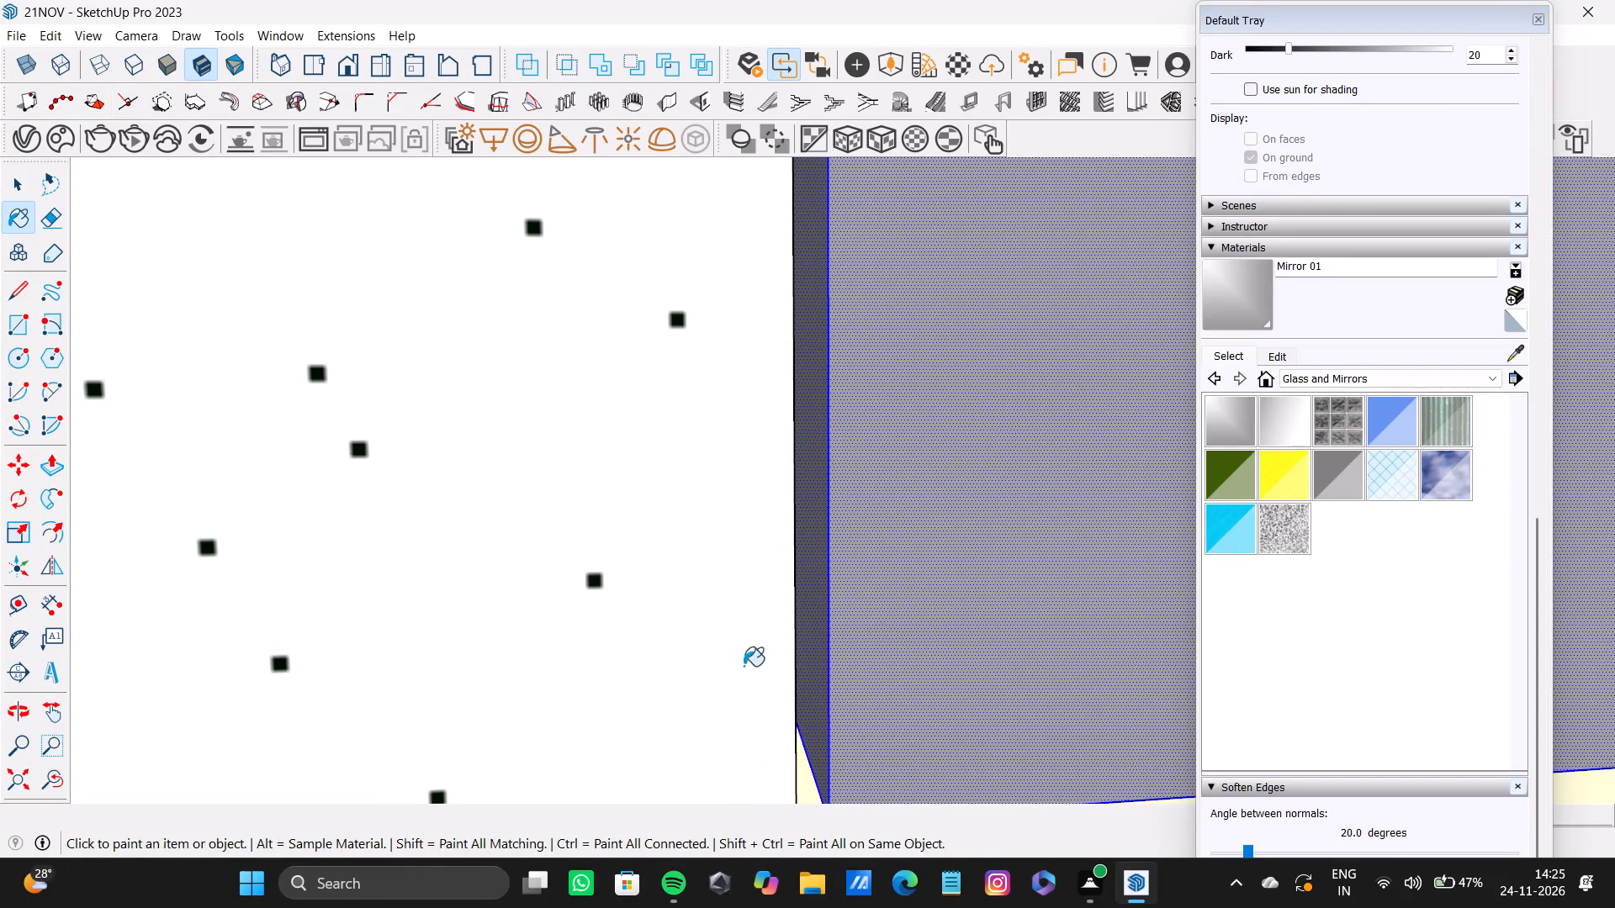
Leave the Paint Bucket tool and close the Default Tray to clear the modelling view.
{"action": "key", "text": "space"}
{"action": "left_click", "coordinate": [1173, 884]}
{"action": "scroll", "coordinate": [1037, 673], "scroll_direction": "down", "scroll_amount": 2}
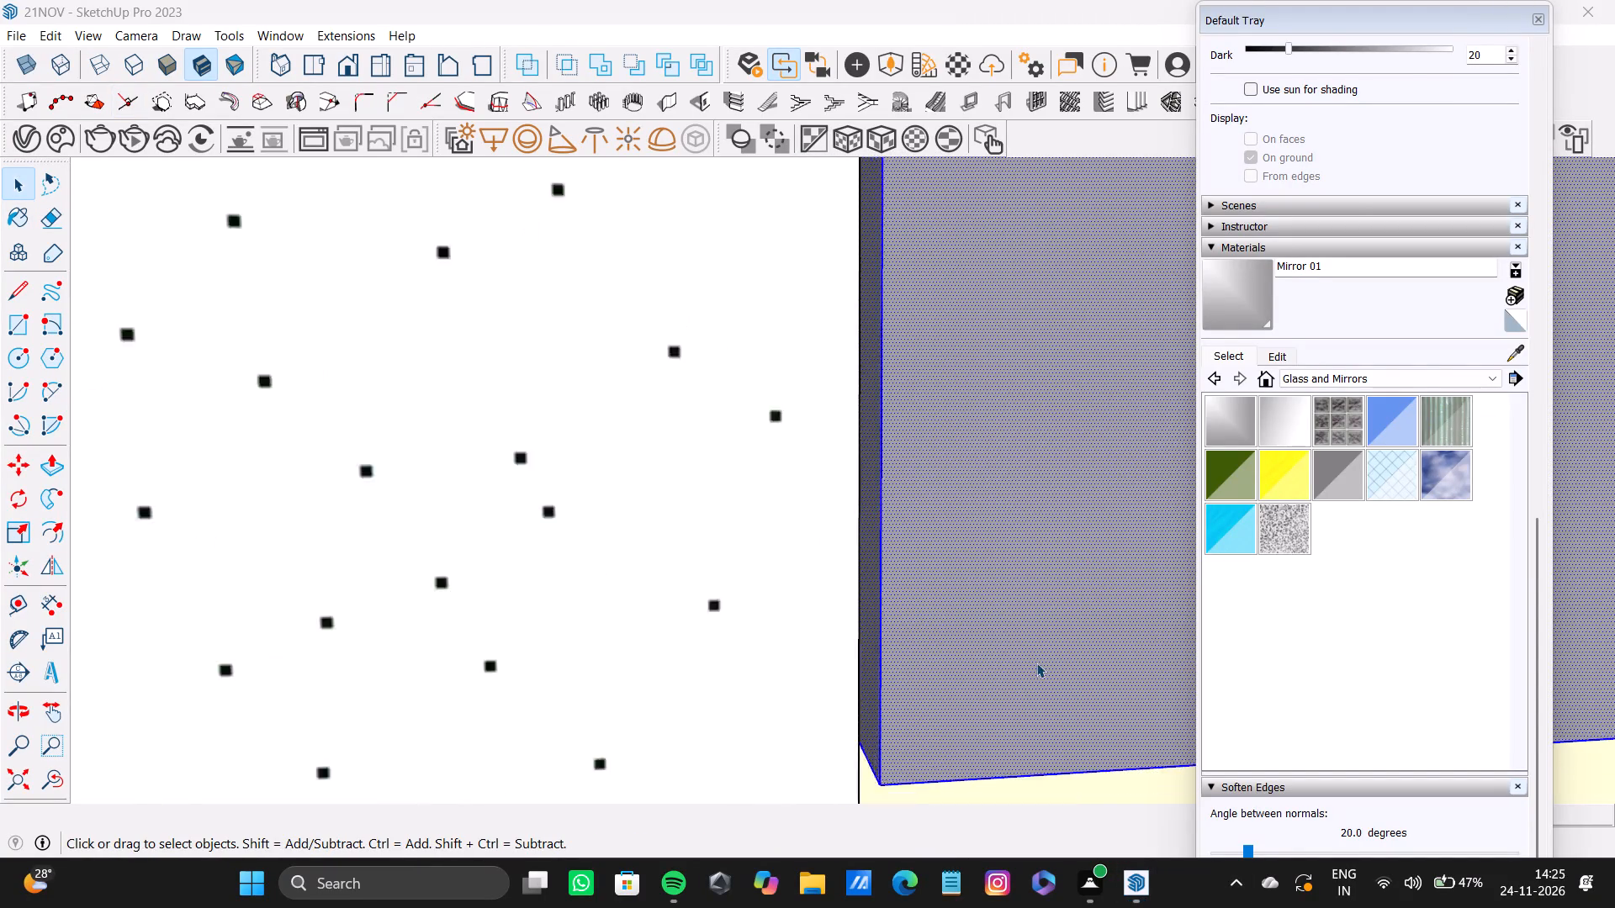
{"action": "scroll", "coordinate": [1036, 663], "scroll_direction": "down", "scroll_amount": 8}
{"action": "middle_click_drag", "start_coordinate": [1058, 620], "coordinate": [796, 527]}
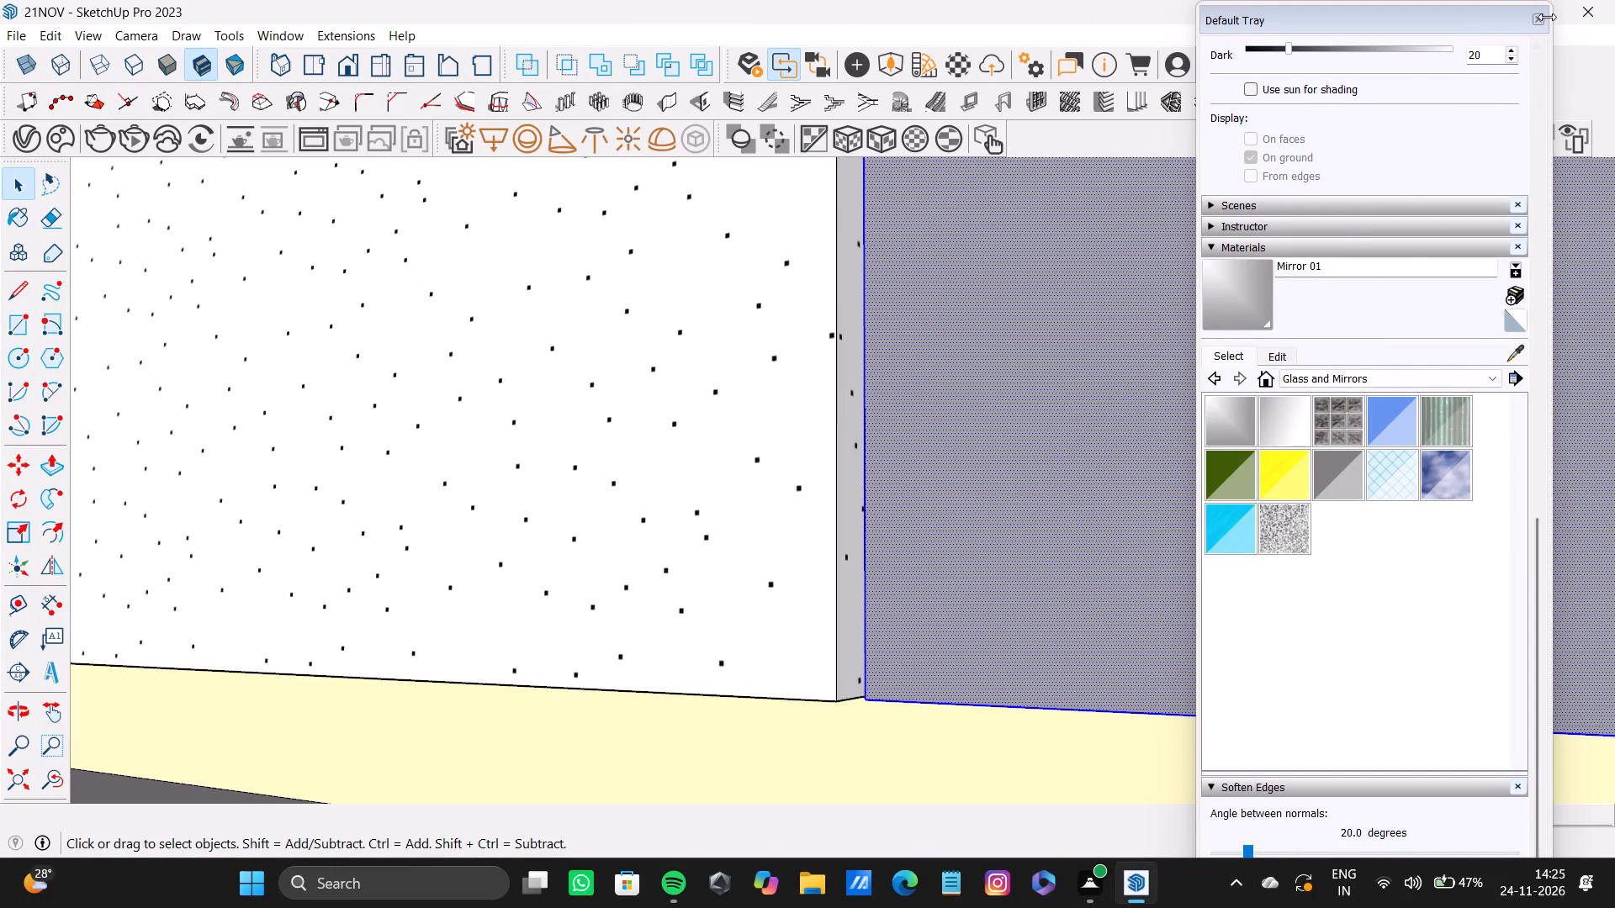
{"action": "left_click", "coordinate": [1540, 17]}
Examine the whole room from several angles, checking the feature wall, wardrobe doors, false ceiling and doorway opening.
{"action": "scroll", "coordinate": [659, 423], "scroll_direction": "down", "scroll_amount": 14}
{"action": "middle_click", "coordinate": [812, 476], "text": "shift"}
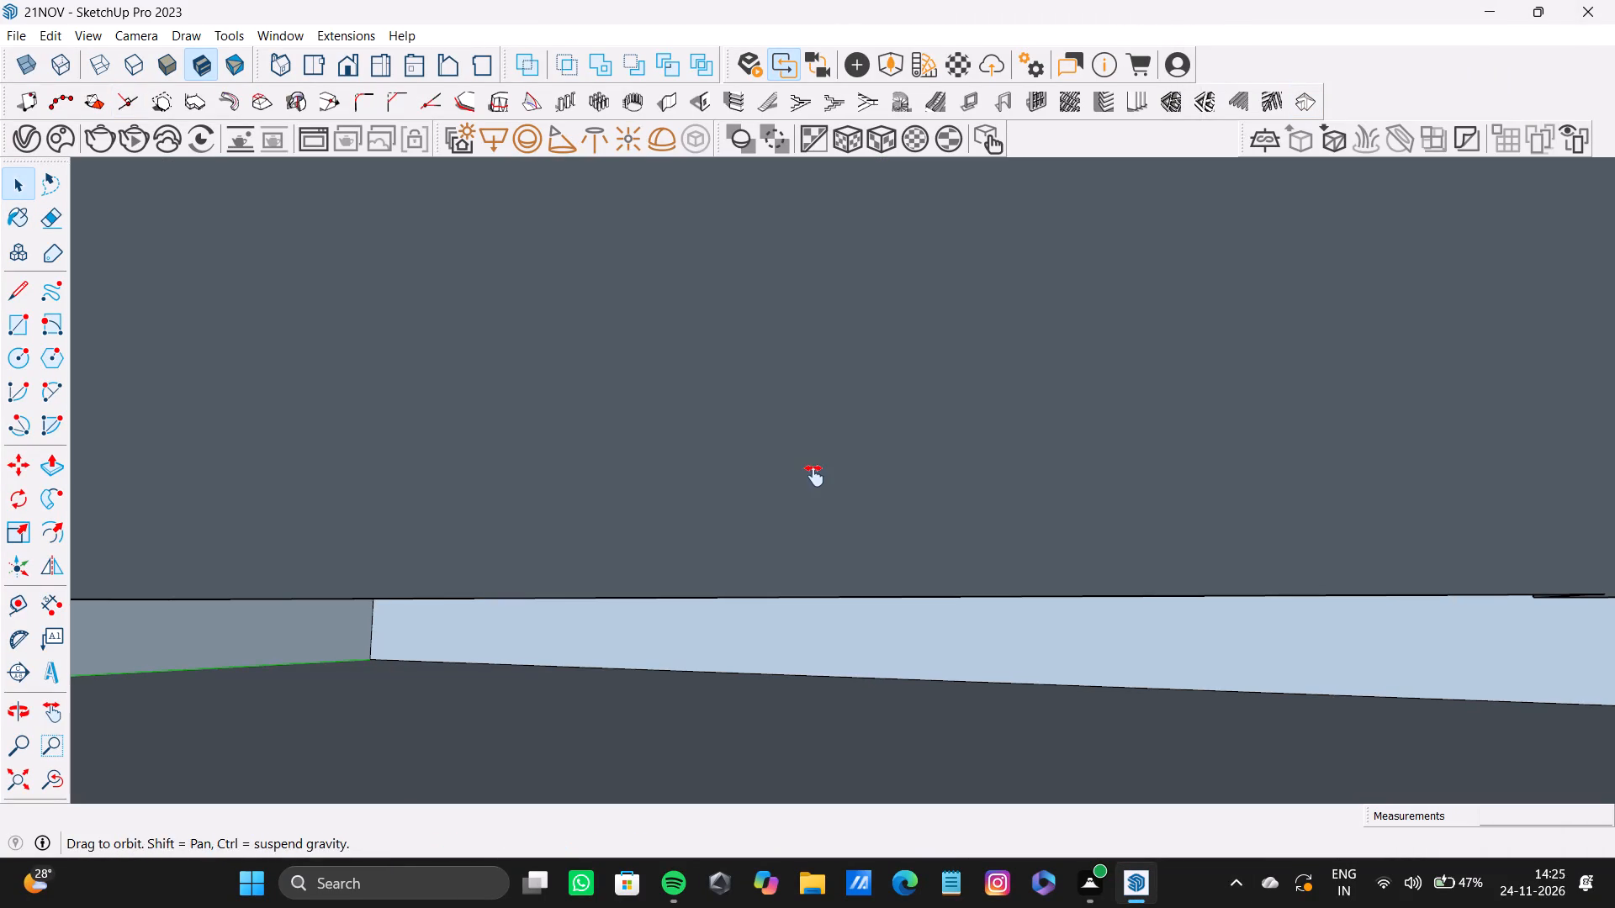
{"action": "left_click", "coordinate": [8, 784]}
{"action": "middle_click_drag", "start_coordinate": [202, 681], "coordinate": [626, 671]}
{"action": "scroll", "coordinate": [336, 297], "scroll_direction": "up", "scroll_amount": 3}
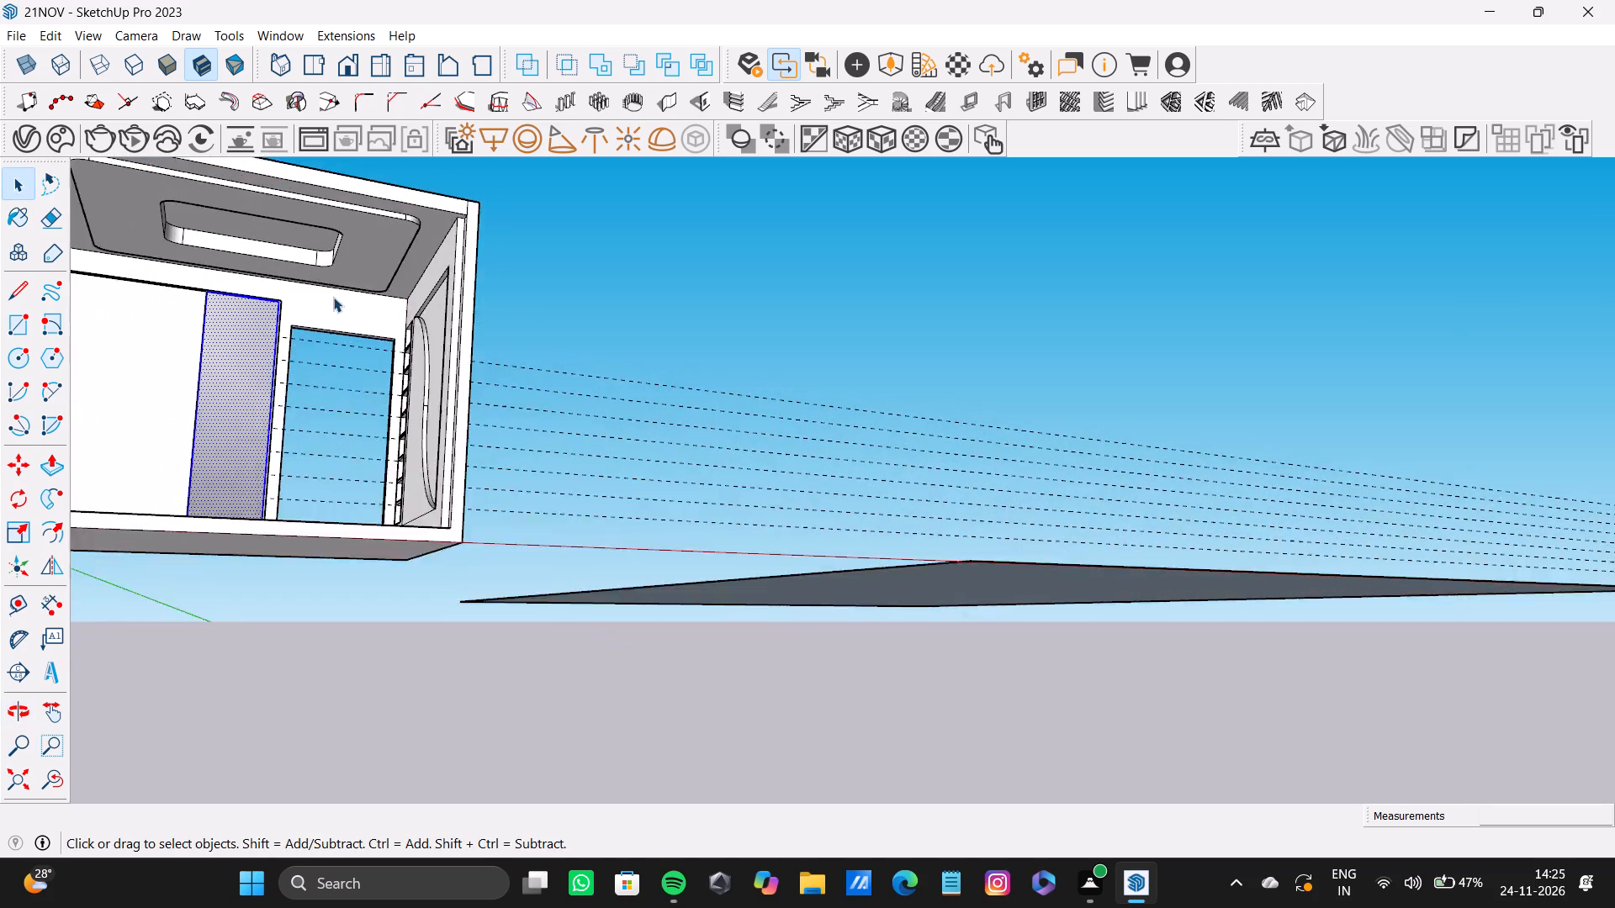
{"action": "scroll", "coordinate": [333, 297], "scroll_direction": "up", "scroll_amount": 5}
{"action": "middle_click_drag", "start_coordinate": [307, 330], "coordinate": [724, 449], "text": "shift"}
{"action": "scroll", "coordinate": [911, 534], "scroll_direction": "down", "scroll_amount": 4}
{"action": "middle_click_drag", "start_coordinate": [964, 564], "coordinate": [719, 569]}
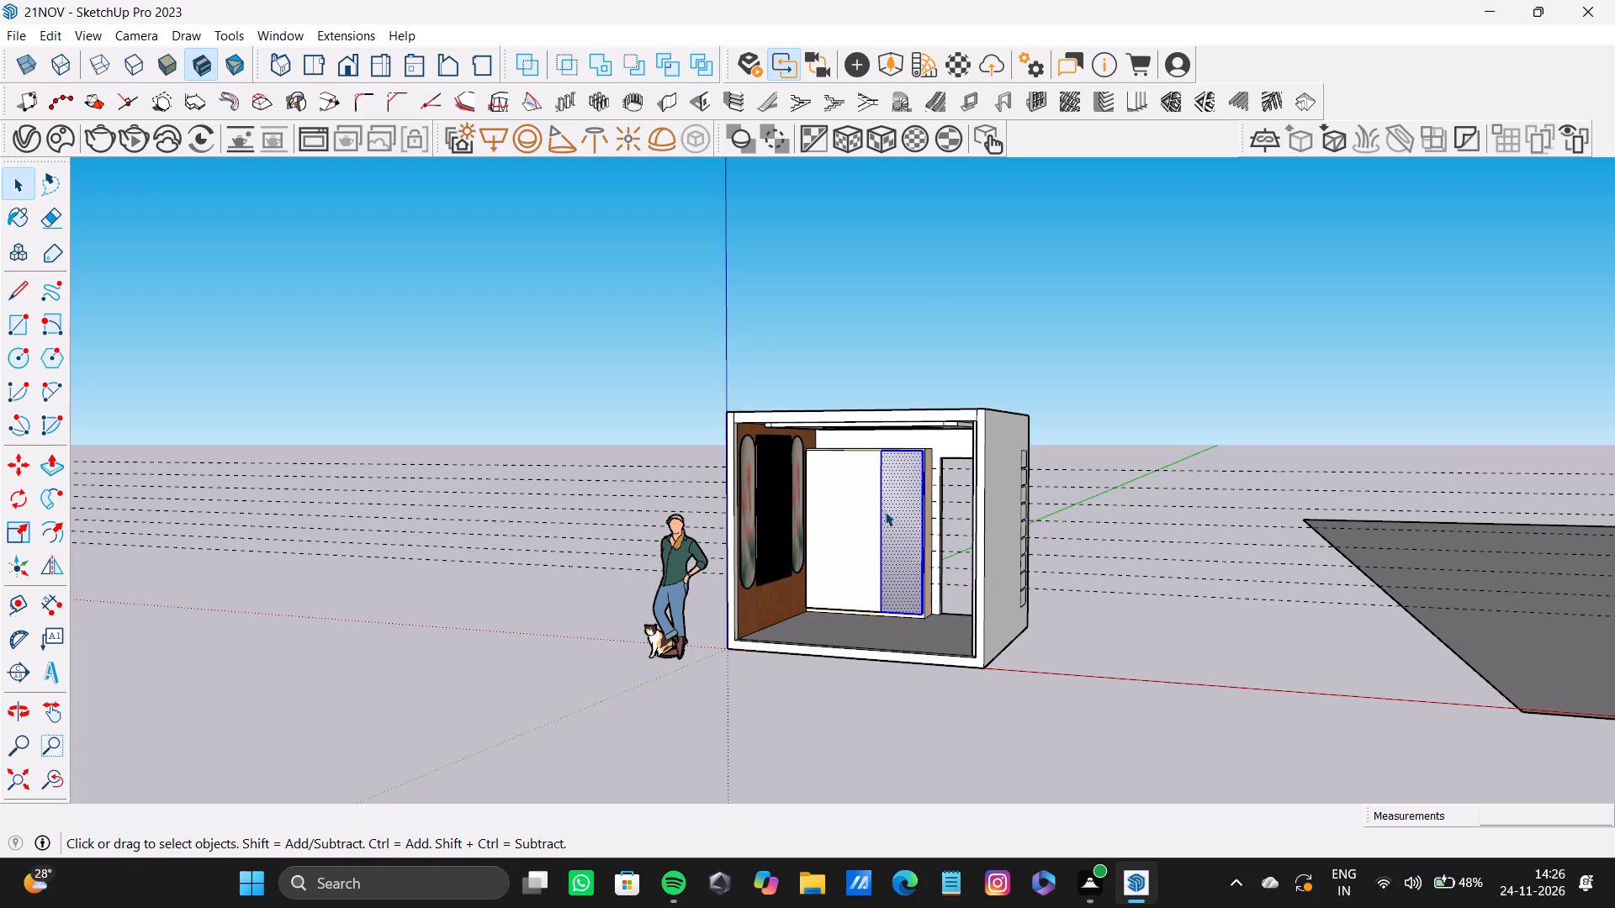
{"action": "scroll", "coordinate": [882, 475], "scroll_direction": "up", "scroll_amount": 12}
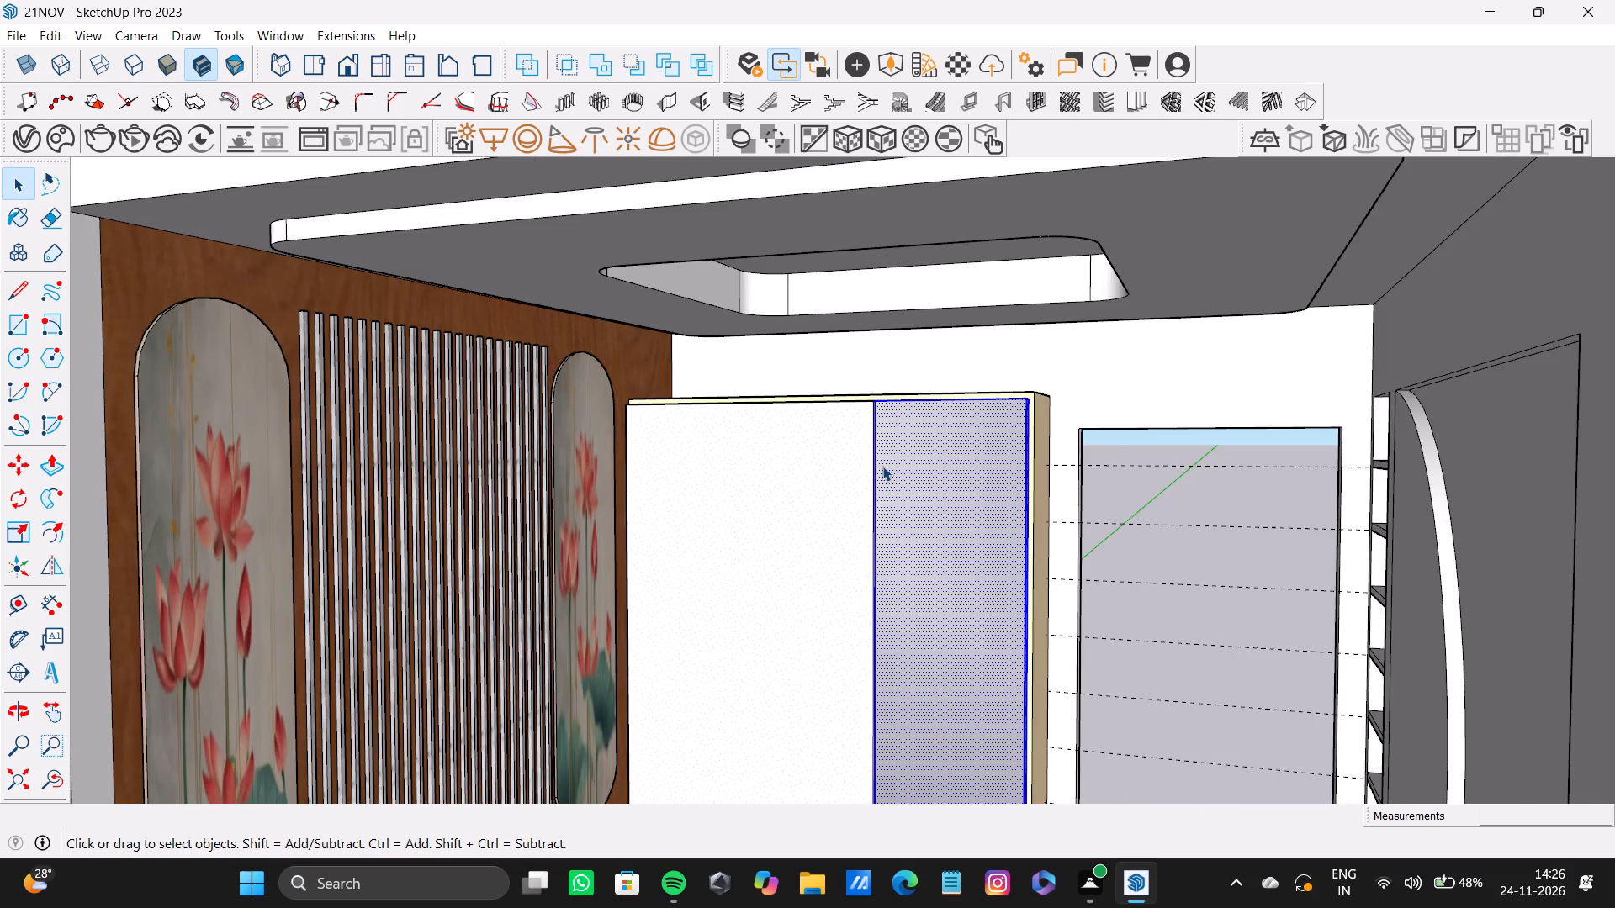
{"action": "scroll", "coordinate": [882, 467], "scroll_direction": "down", "scroll_amount": 4}
{"action": "middle_click_drag", "start_coordinate": [881, 468], "coordinate": [929, 484]}
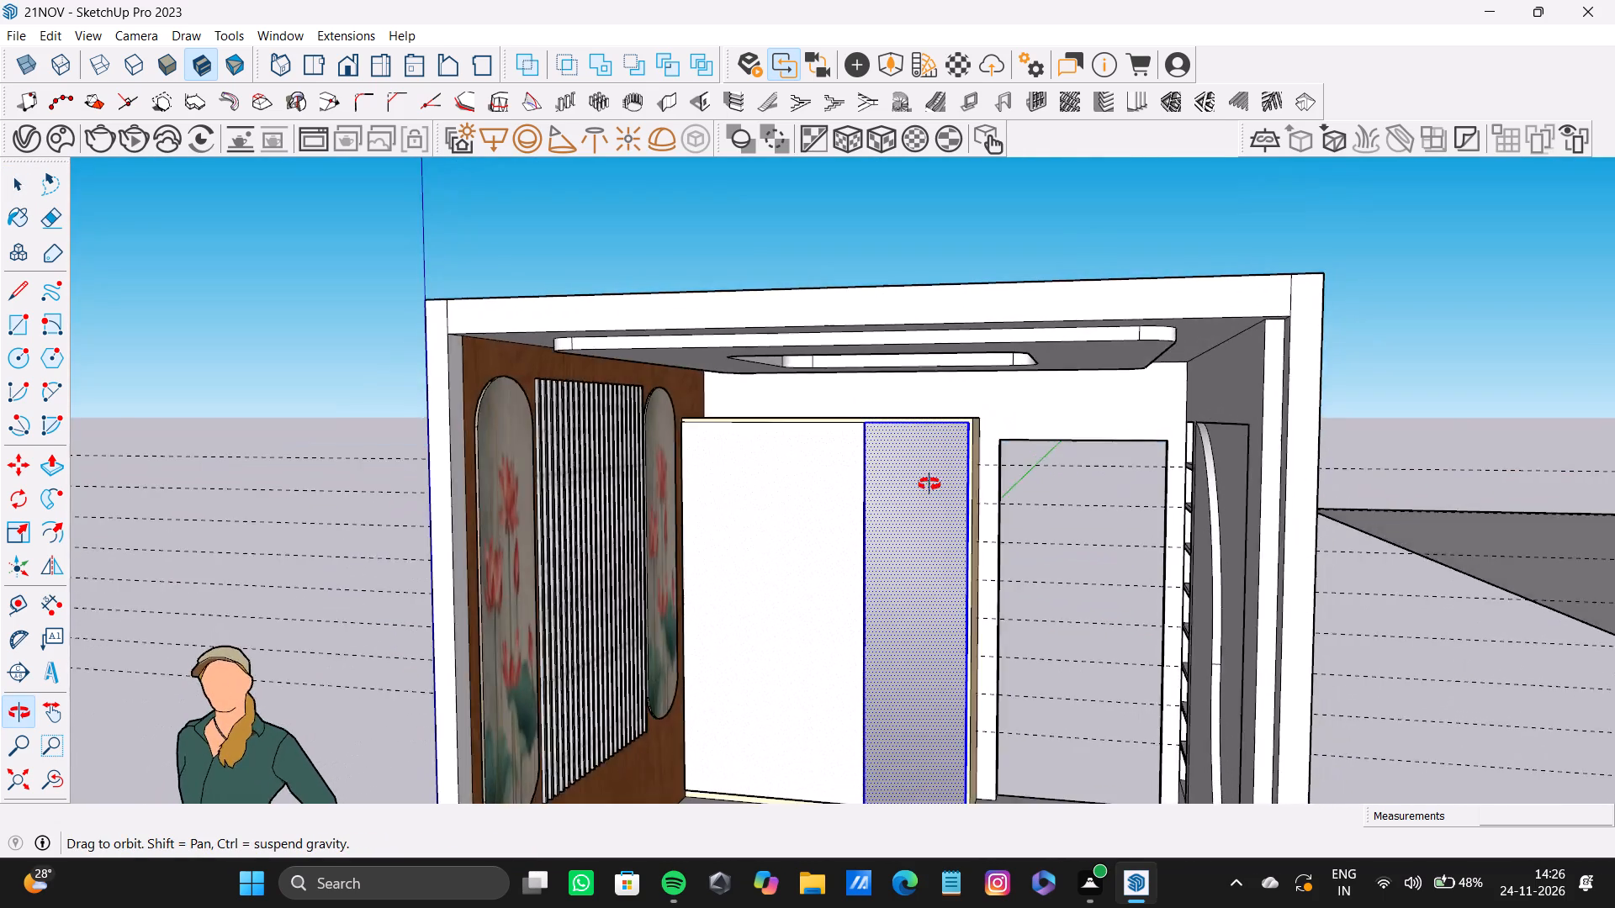
{"action": "middle_click_drag", "start_coordinate": [929, 484], "coordinate": [792, 515]}
{"action": "scroll", "coordinate": [920, 436], "scroll_direction": "up", "scroll_amount": 8}
{"action": "scroll", "coordinate": [1003, 421], "scroll_direction": "down", "scroll_amount": 10}
{"action": "middle_click_drag", "start_coordinate": [996, 425], "coordinate": [959, 401], "text": "shift"}
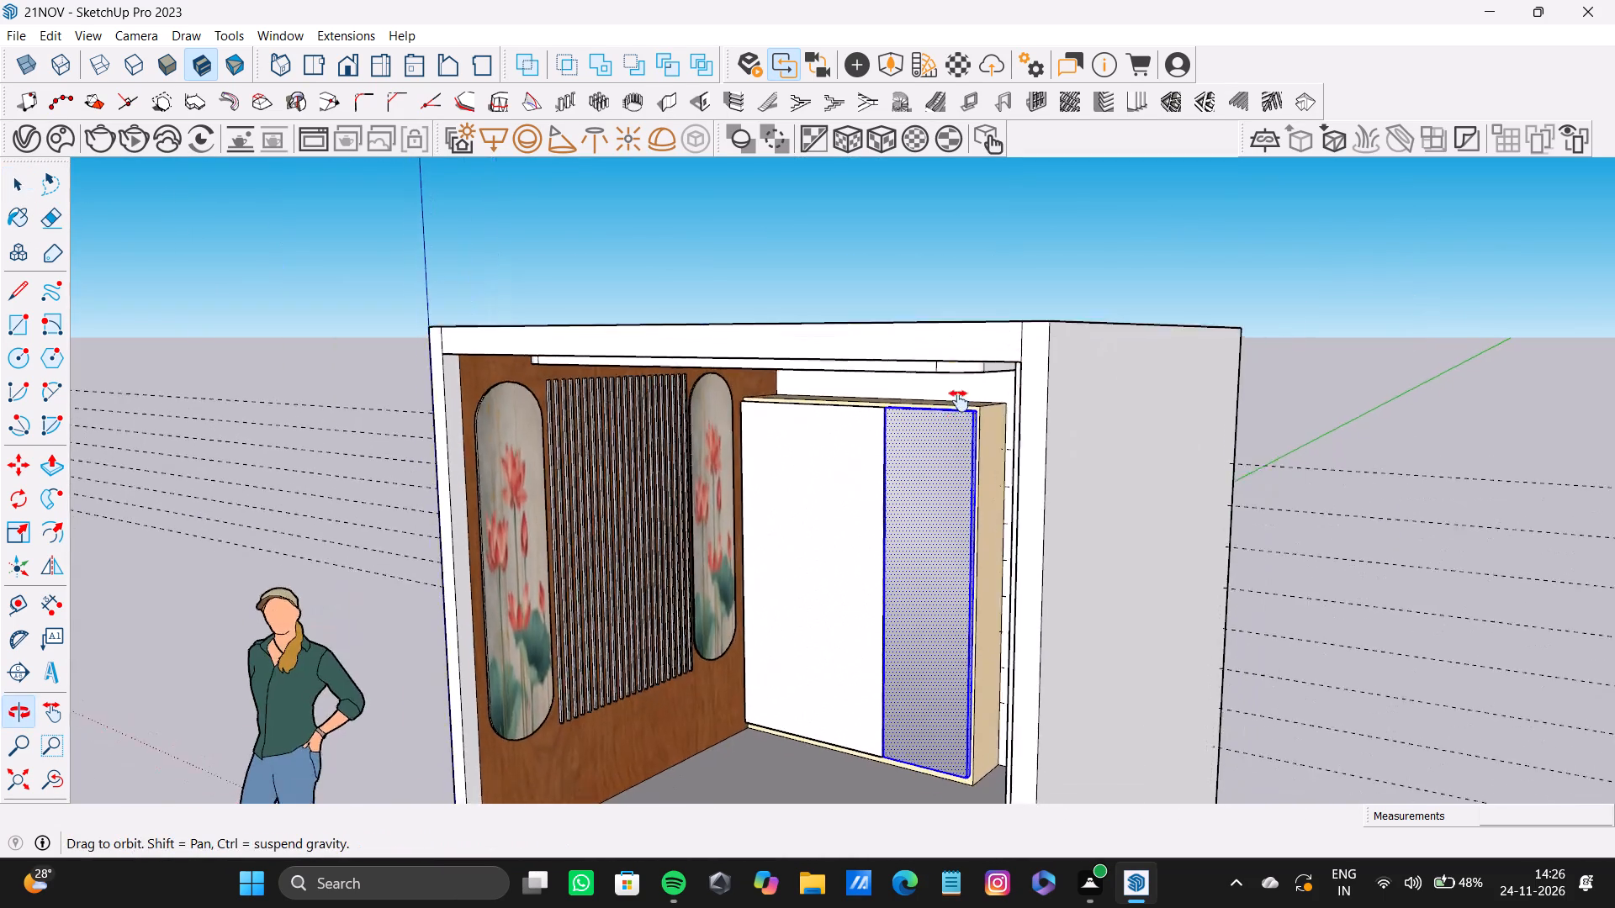
{"action": "middle_click_drag", "start_coordinate": [959, 401], "coordinate": [1098, 362], "text": "shift"}
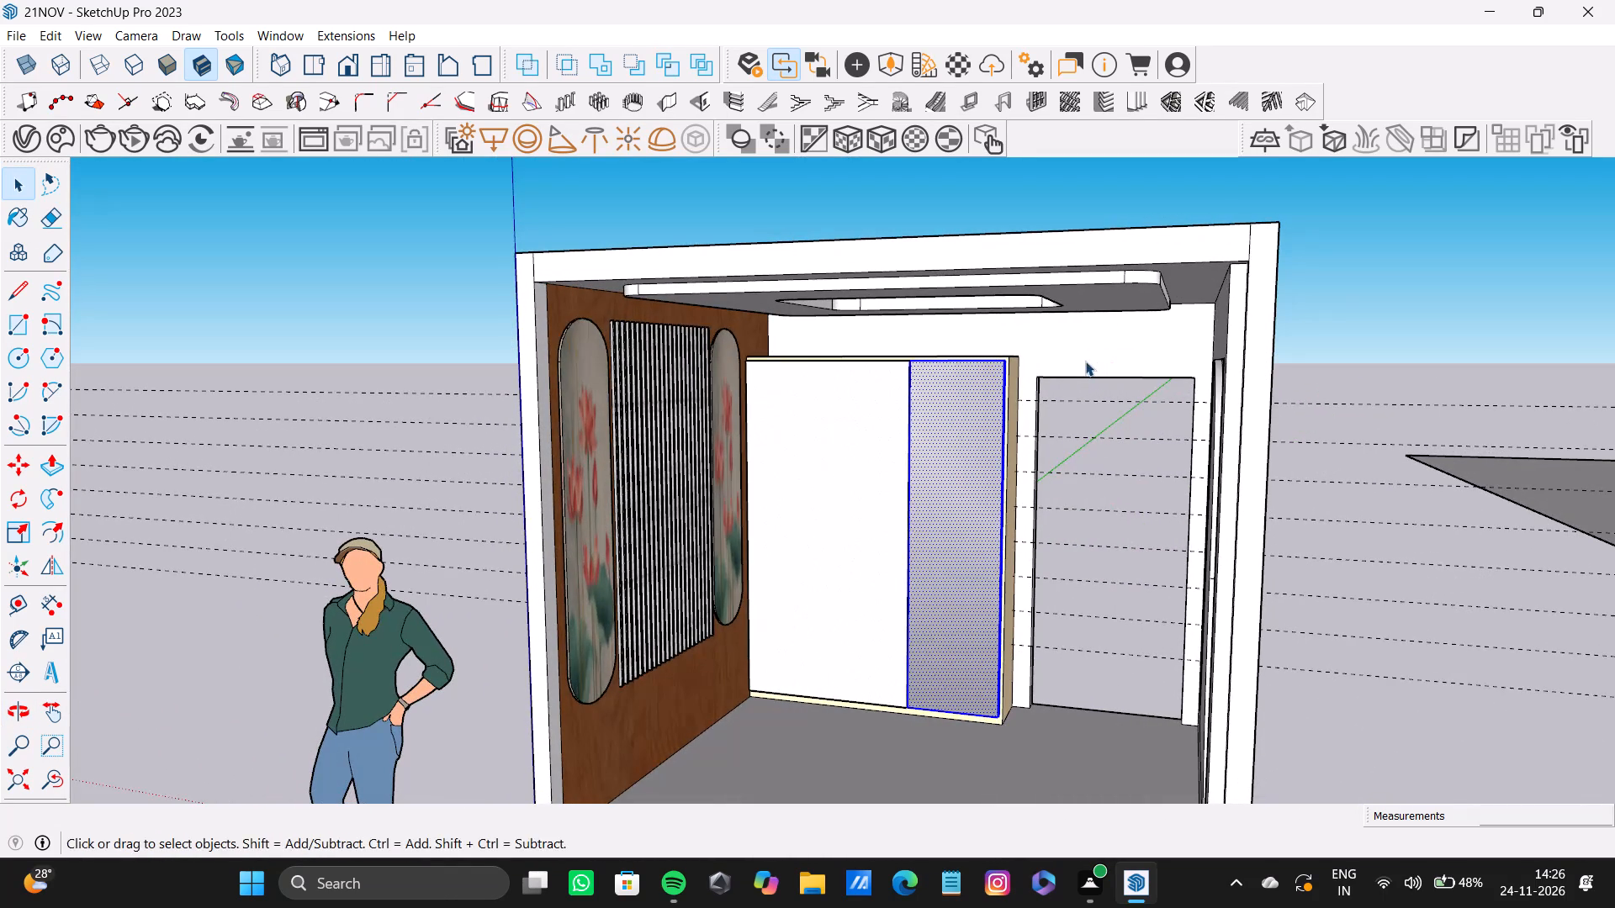
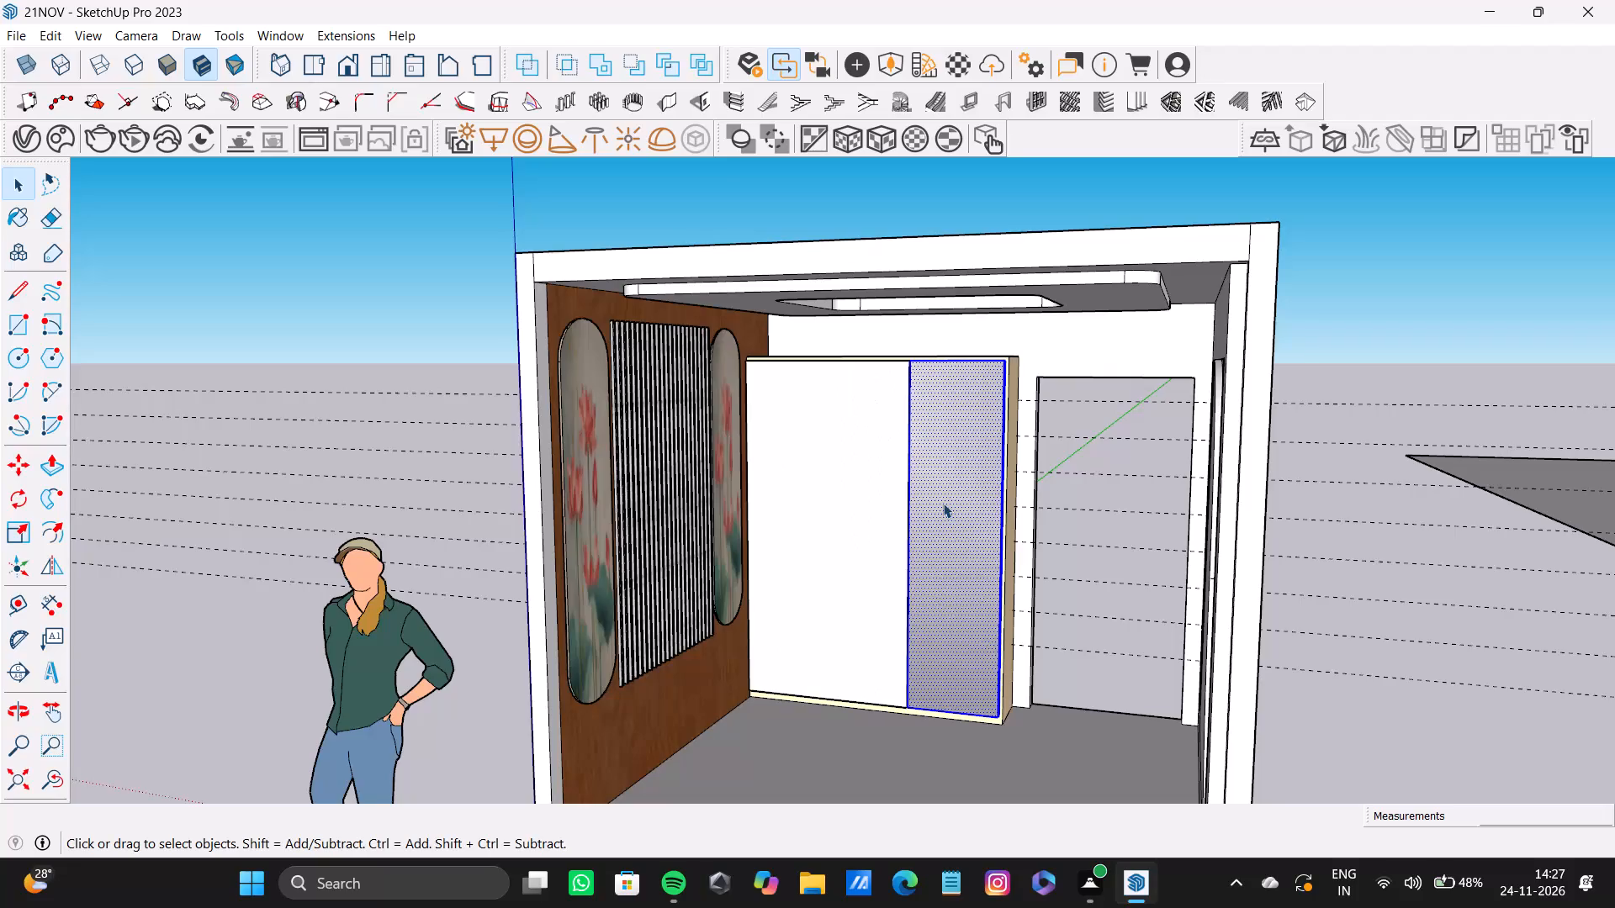
Examine the room from several angles, checking the wardrobe, doorway opening and the wall with the shelf niches.
{"action": "scroll", "coordinate": [897, 432], "scroll_direction": "down", "scroll_amount": 8}
{"action": "middle_click_drag", "start_coordinate": [894, 433], "coordinate": [984, 436], "text": "shift"}
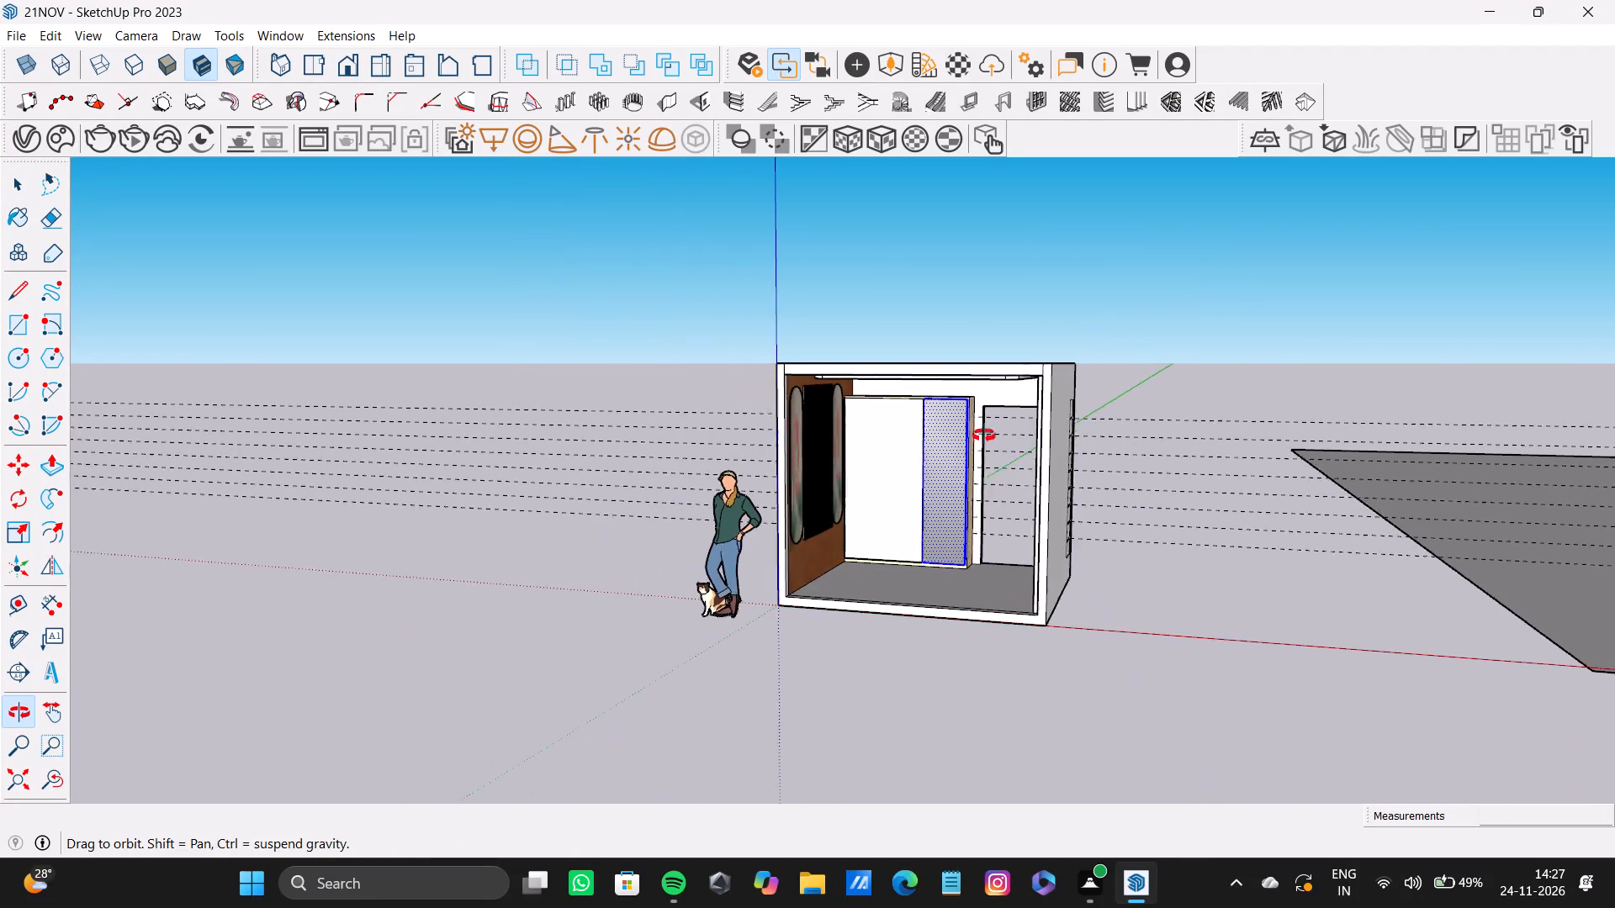
{"action": "middle_click_drag", "start_coordinate": [984, 436], "coordinate": [1124, 409], "text": "shift"}
{"action": "scroll", "coordinate": [680, 412], "scroll_direction": "up", "scroll_amount": 5}
{"action": "scroll", "coordinate": [695, 436], "scroll_direction": "down", "scroll_amount": 2}
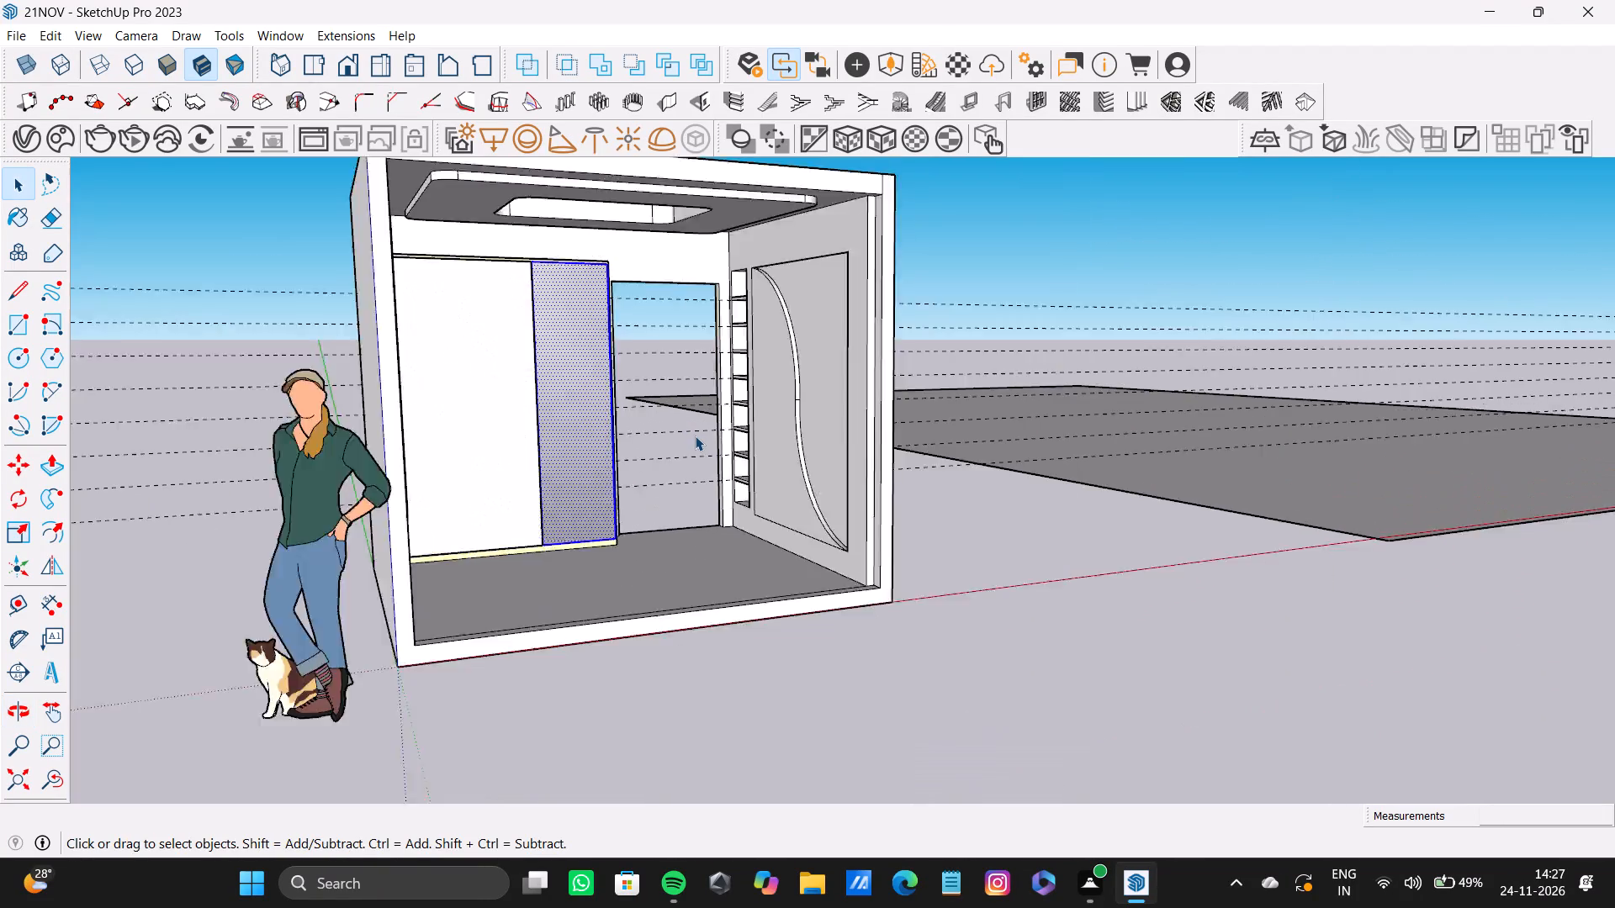
{"action": "scroll", "coordinate": [695, 436], "scroll_direction": "down", "scroll_amount": 4}
{"action": "middle_click_drag", "start_coordinate": [695, 436], "coordinate": [622, 500], "text": "shift"}
{"action": "left_click", "coordinate": [923, 282]}
{"action": "scroll", "coordinate": [727, 419], "scroll_direction": "up", "scroll_amount": 5}
{"action": "middle_click_drag", "start_coordinate": [808, 478], "coordinate": [801, 474]}
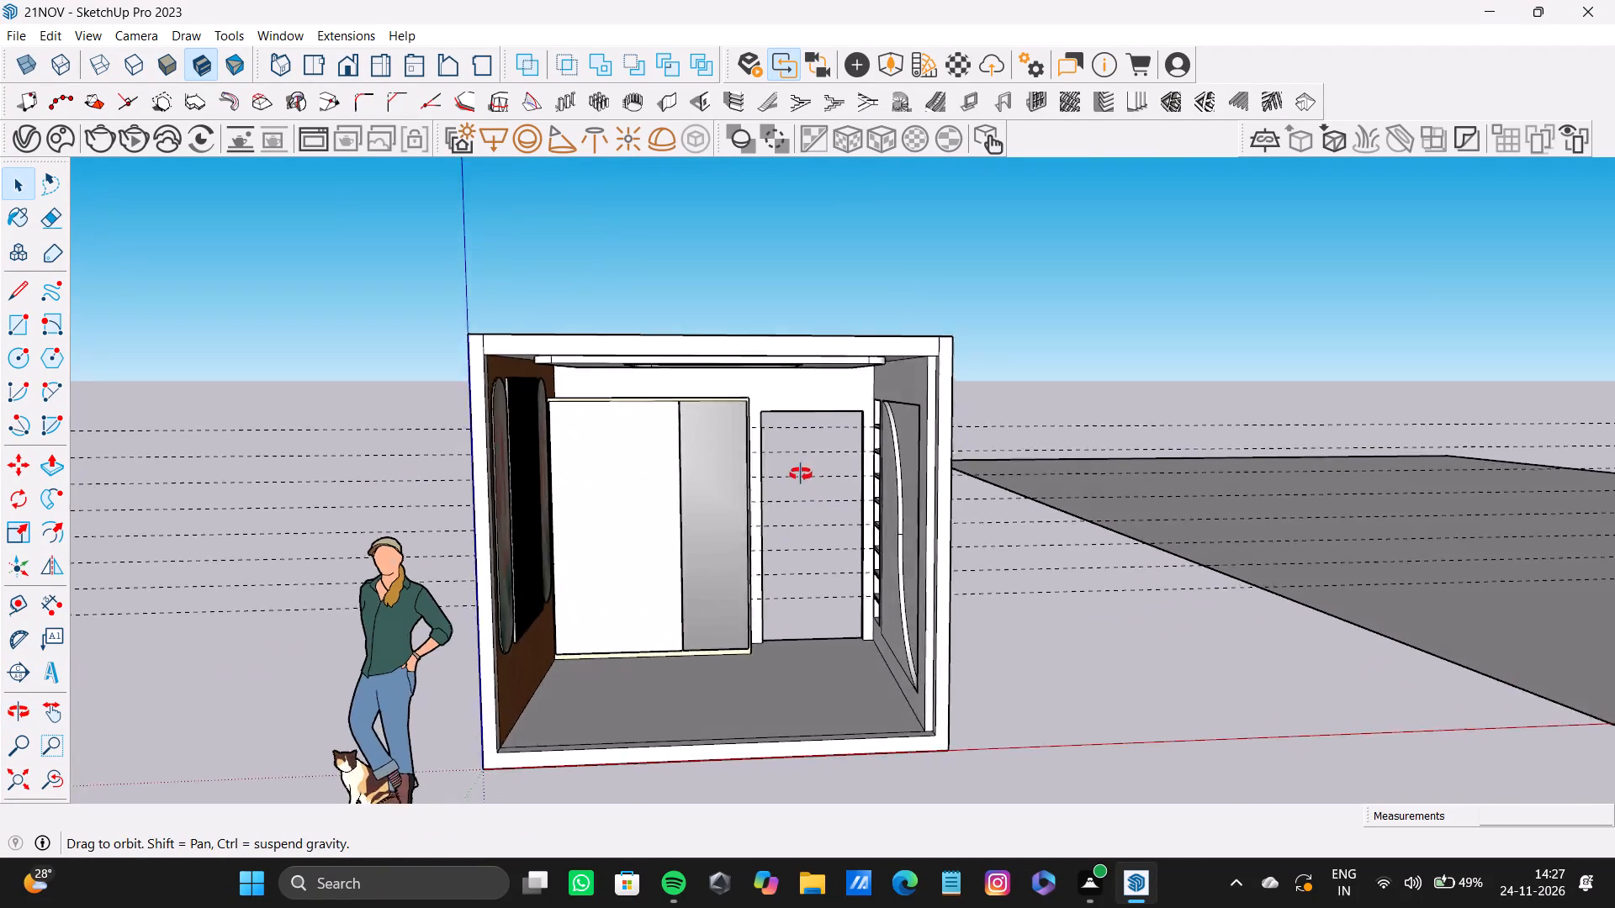
{"action": "middle_click_drag", "start_coordinate": [801, 474], "coordinate": [696, 426]}
{"action": "scroll", "coordinate": [693, 426], "scroll_direction": "up", "scroll_amount": 4, "text": "shift"}
{"action": "middle_click_drag", "start_coordinate": [752, 423], "coordinate": [795, 388], "text": "shift"}
Paint the back wall around the doorway, the shelf-niche wall and its narrow front return face with Color C01.
{"action": "double_click", "coordinate": [971, 366], "text": "shift"}
{"action": "scroll", "coordinate": [894, 441], "scroll_direction": "down", "scroll_amount": 3, "text": "shift"}
{"action": "middle_click_drag", "start_coordinate": [894, 441], "coordinate": [1152, 495], "text": "shift"}
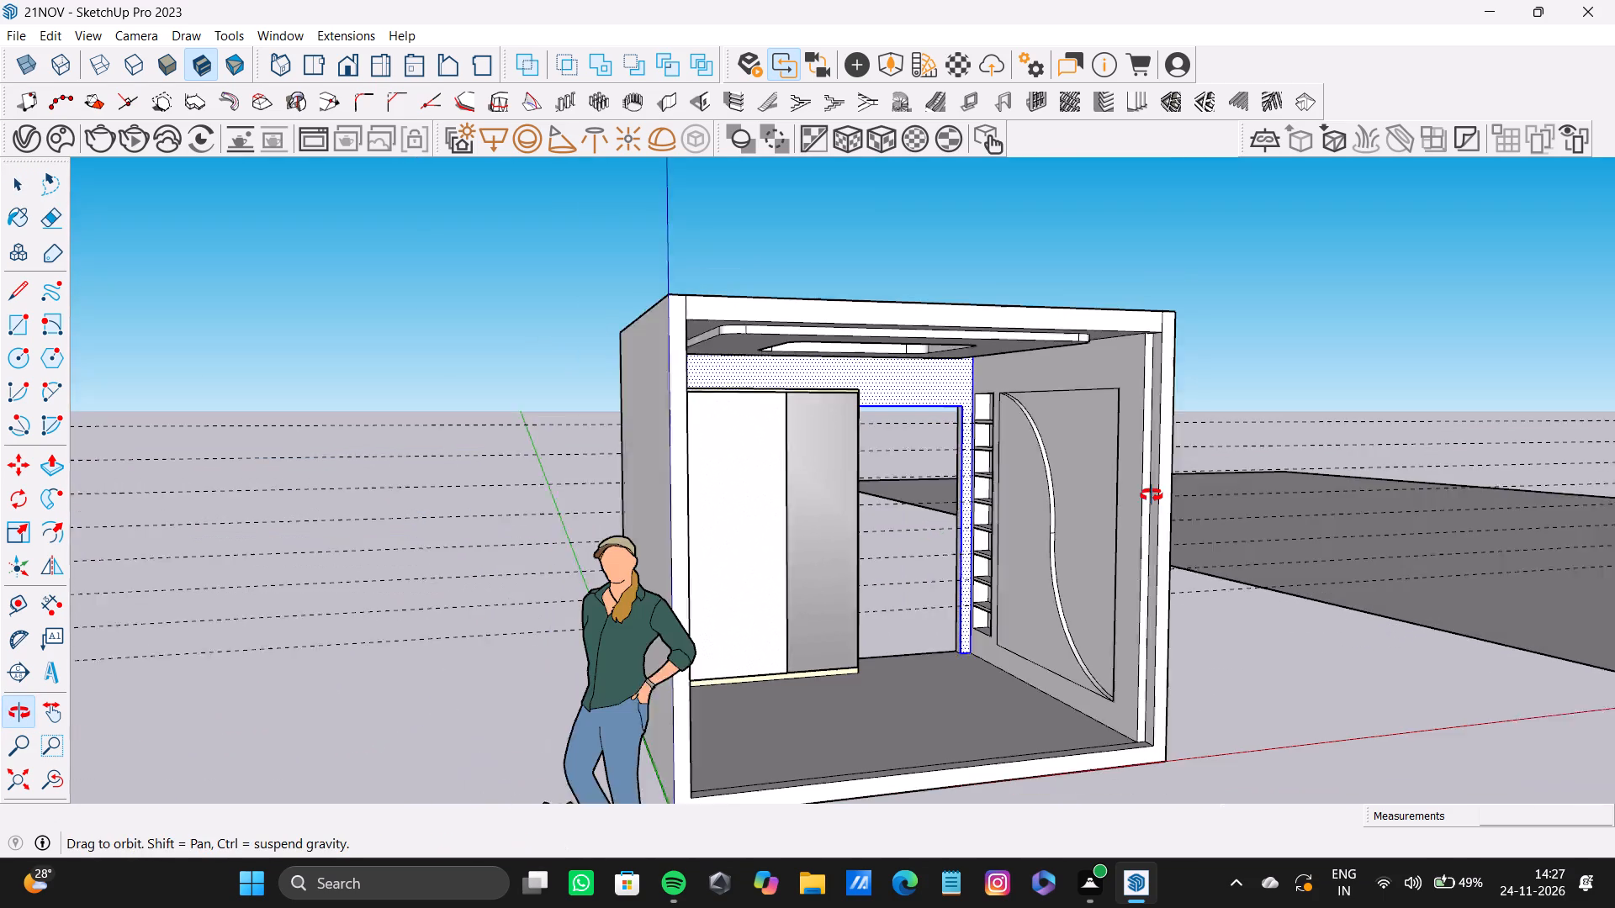
{"action": "middle_click_drag", "start_coordinate": [1152, 495], "coordinate": [1074, 509], "text": "shift"}
{"action": "double_click", "coordinate": [1048, 396], "text": "shift"}
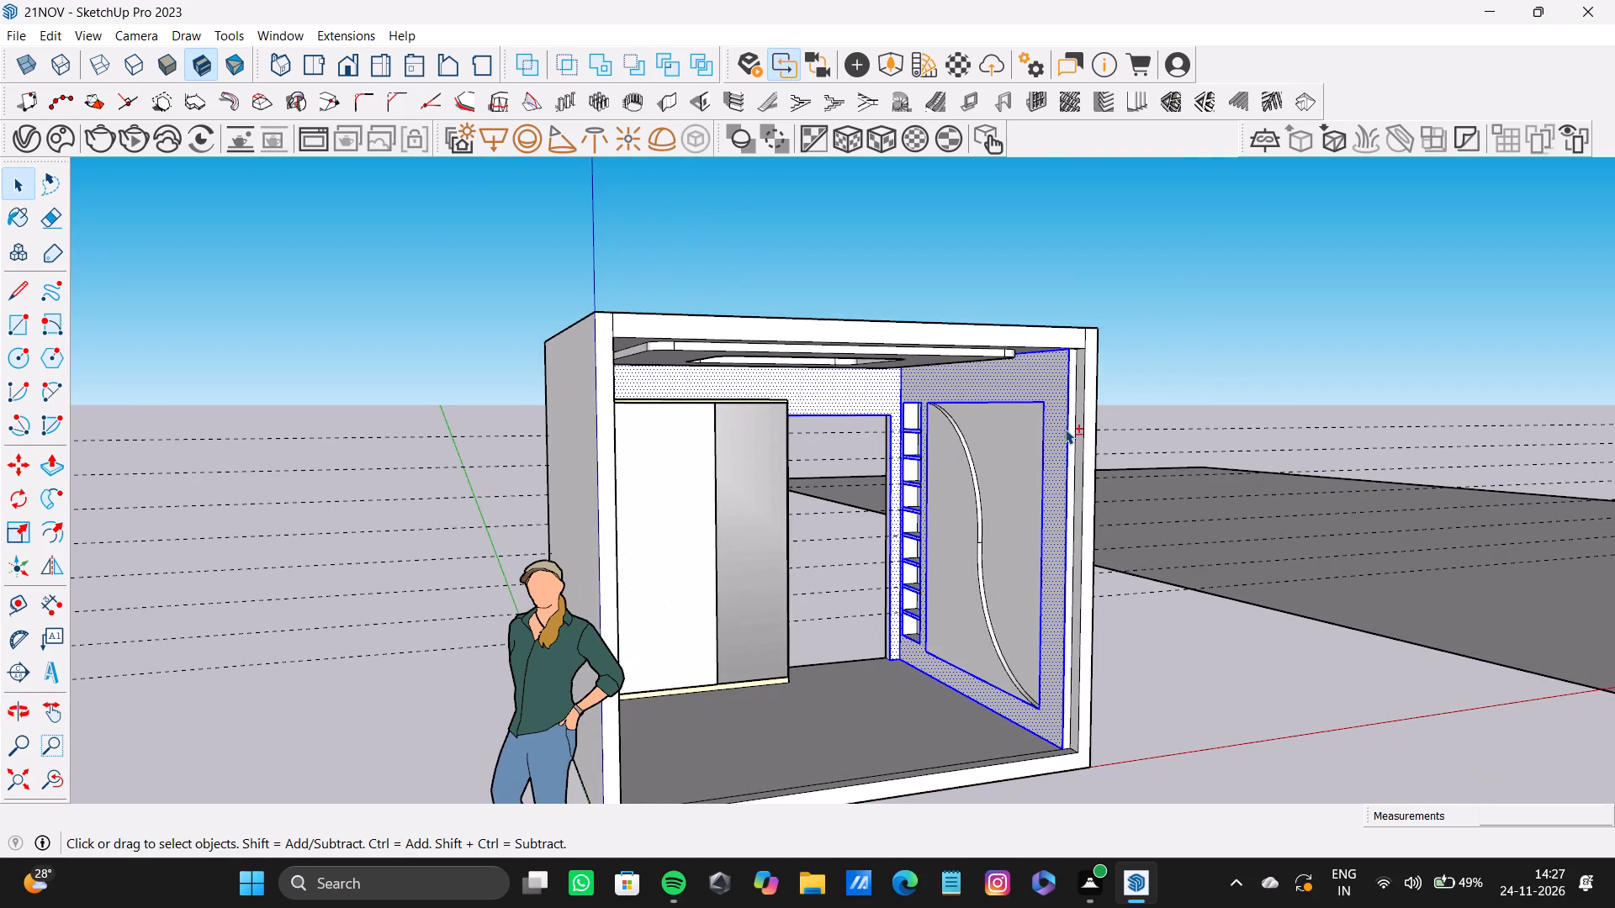
{"action": "scroll", "coordinate": [1074, 587], "scroll_direction": "up", "scroll_amount": 6, "text": "shift"}
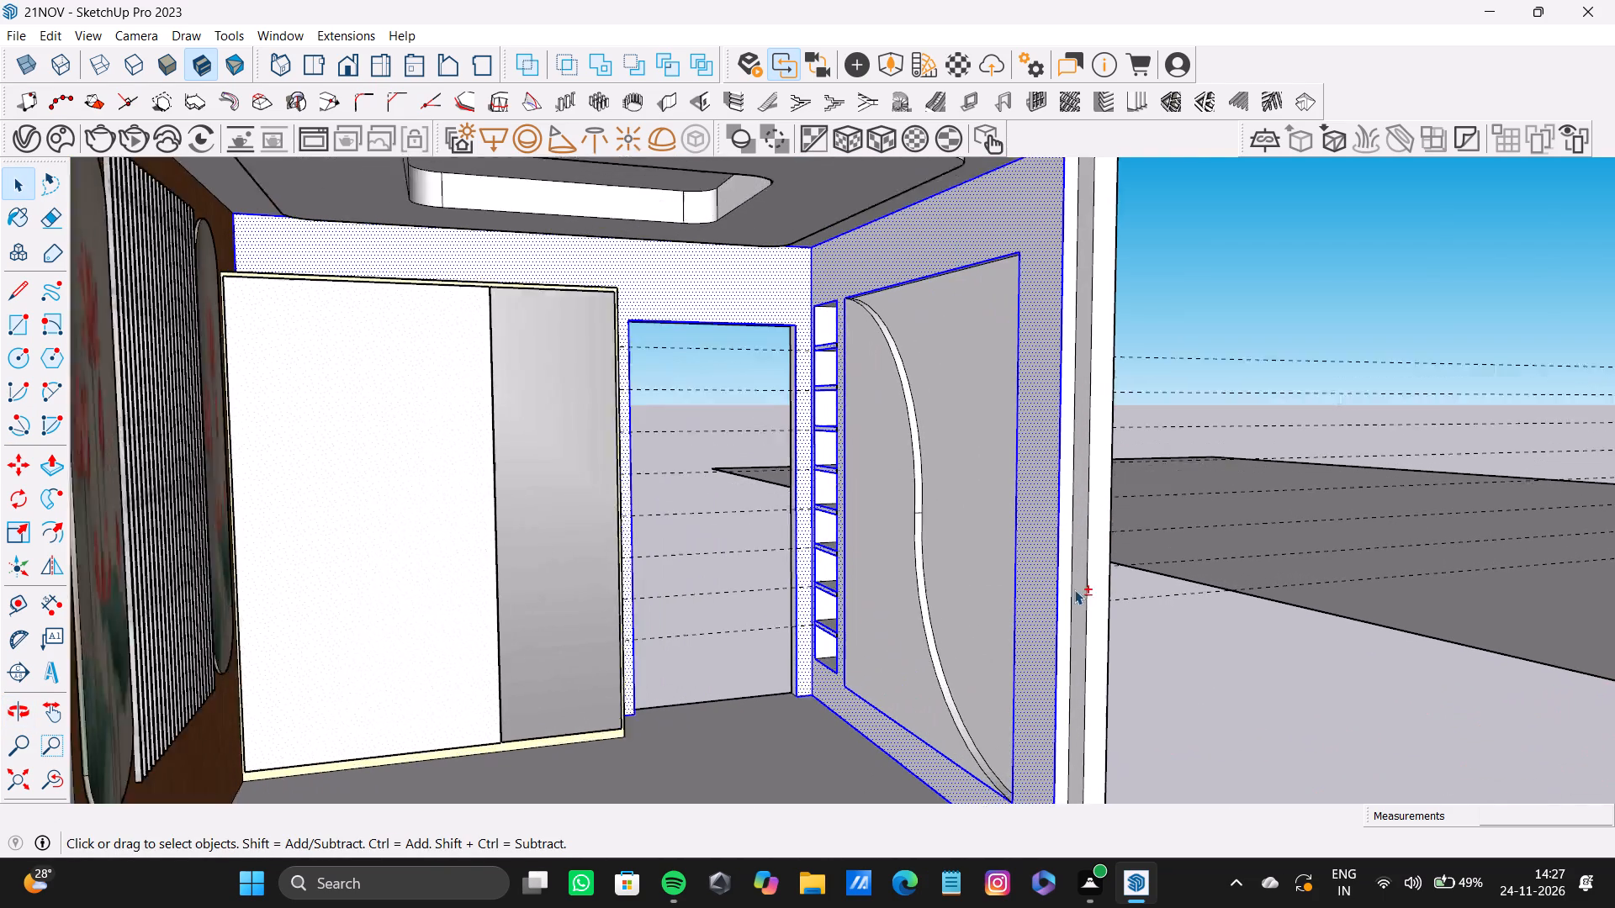
{"action": "scroll", "coordinate": [1074, 589], "scroll_direction": "up", "scroll_amount": 1, "text": "shift"}
{"action": "double_click", "coordinate": [1063, 604], "text": "shift"}
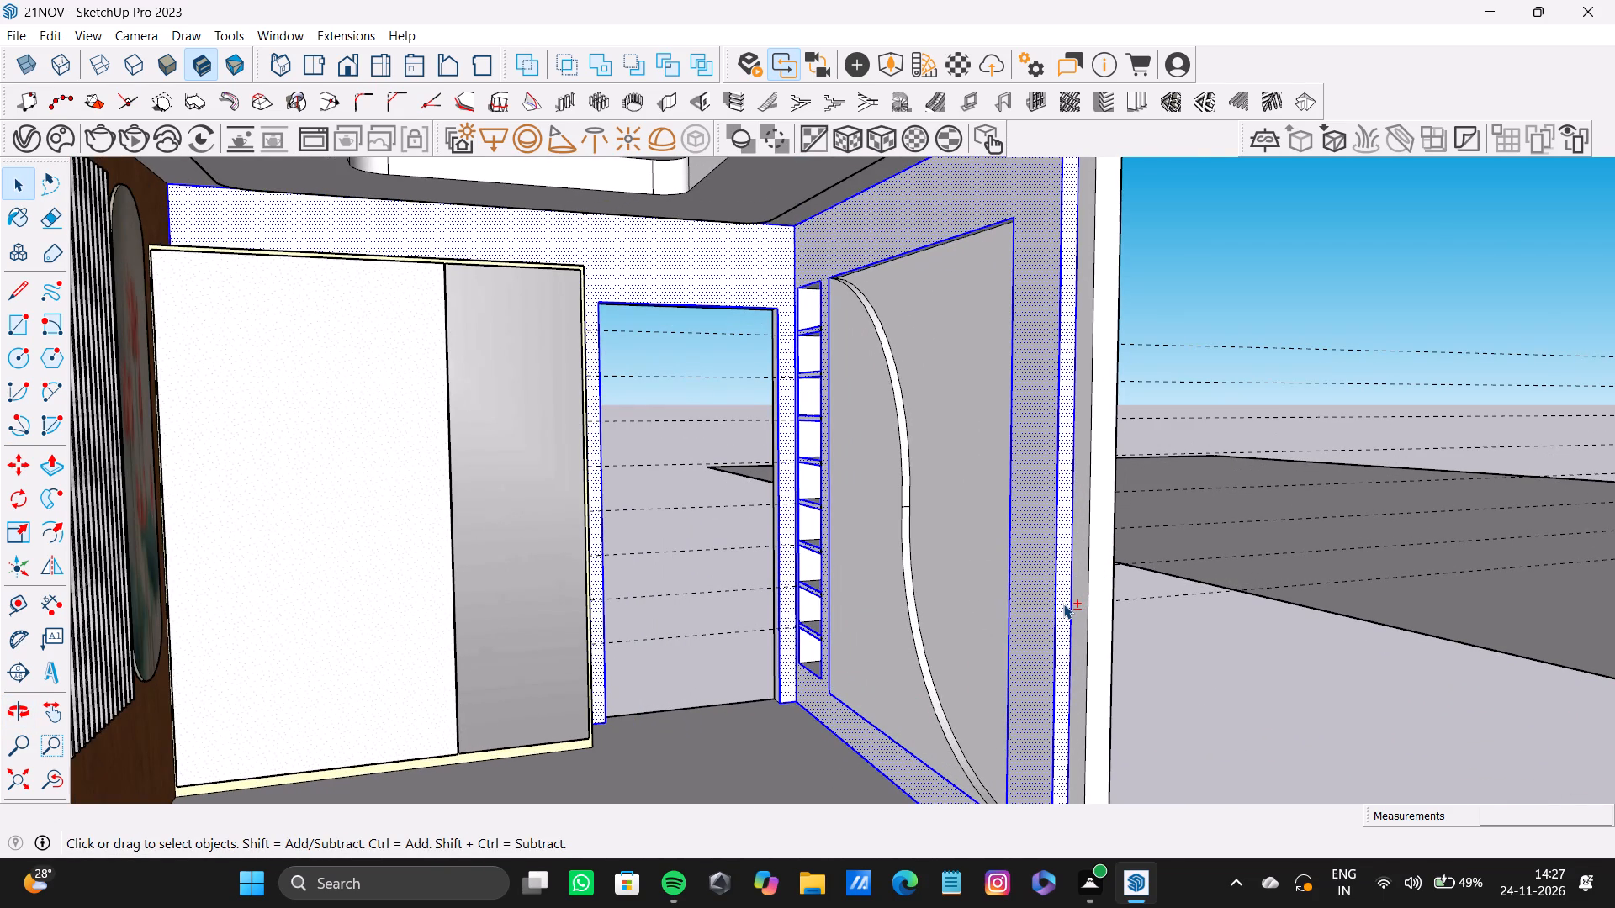
{"action": "scroll", "coordinate": [998, 430], "scroll_direction": "down", "scroll_amount": 3, "text": "shift"}
{"action": "middle_click_drag", "start_coordinate": [998, 430], "coordinate": [992, 473], "text": "shift"}
{"action": "scroll", "coordinate": [995, 457], "scroll_direction": "down", "scroll_amount": 1, "text": "shift"}
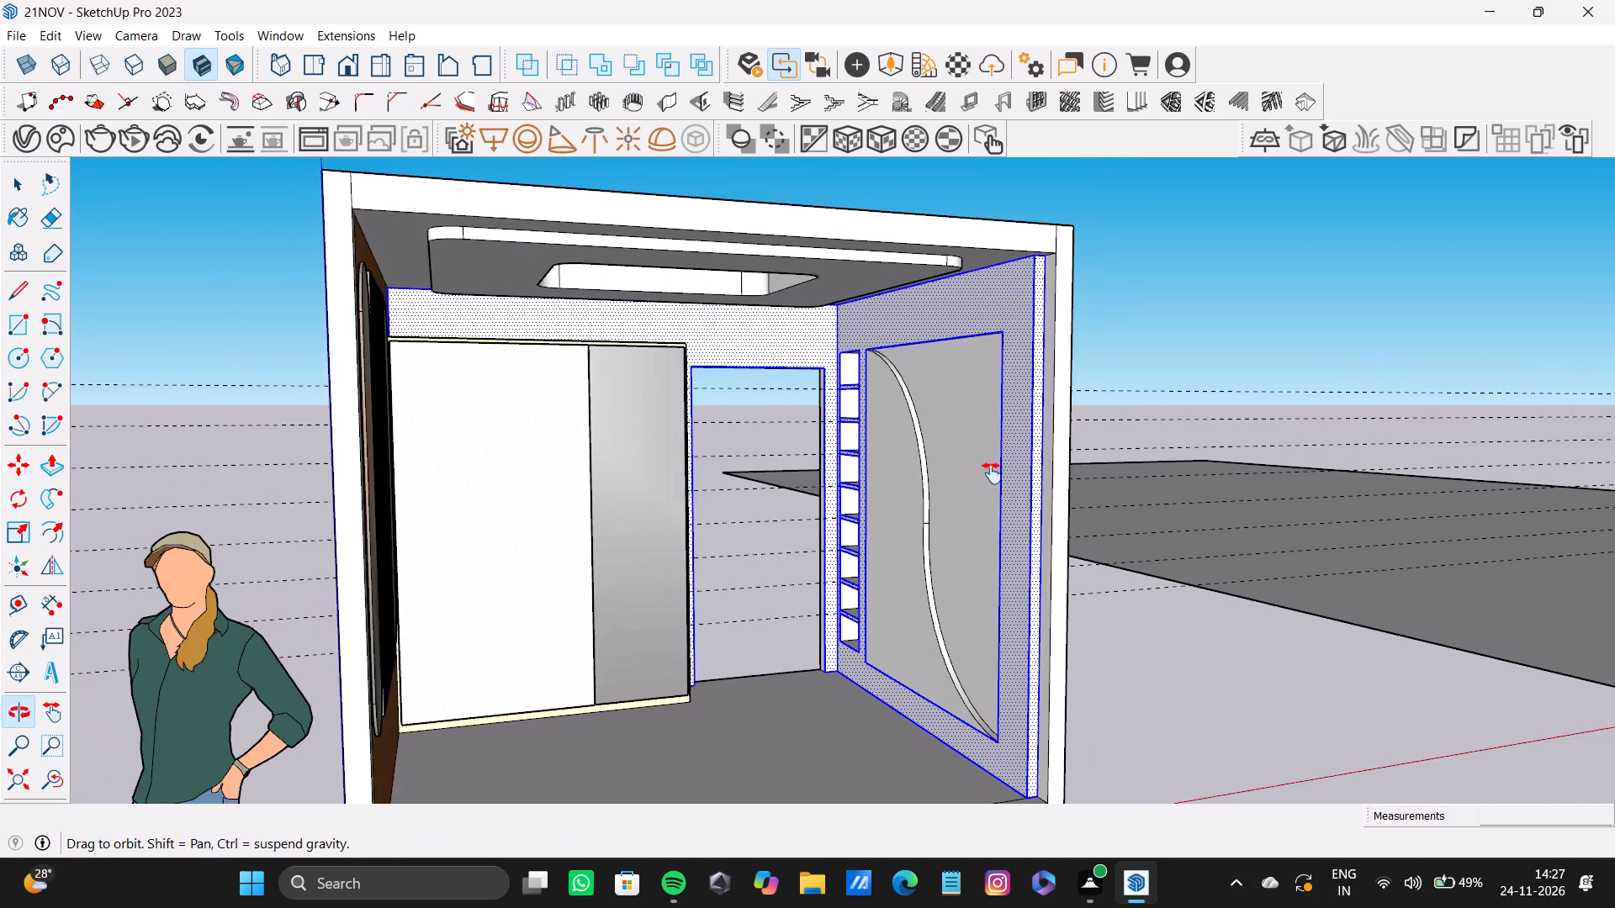
{"action": "middle_click_drag", "start_coordinate": [992, 473], "coordinate": [763, 468], "text": "shift"}
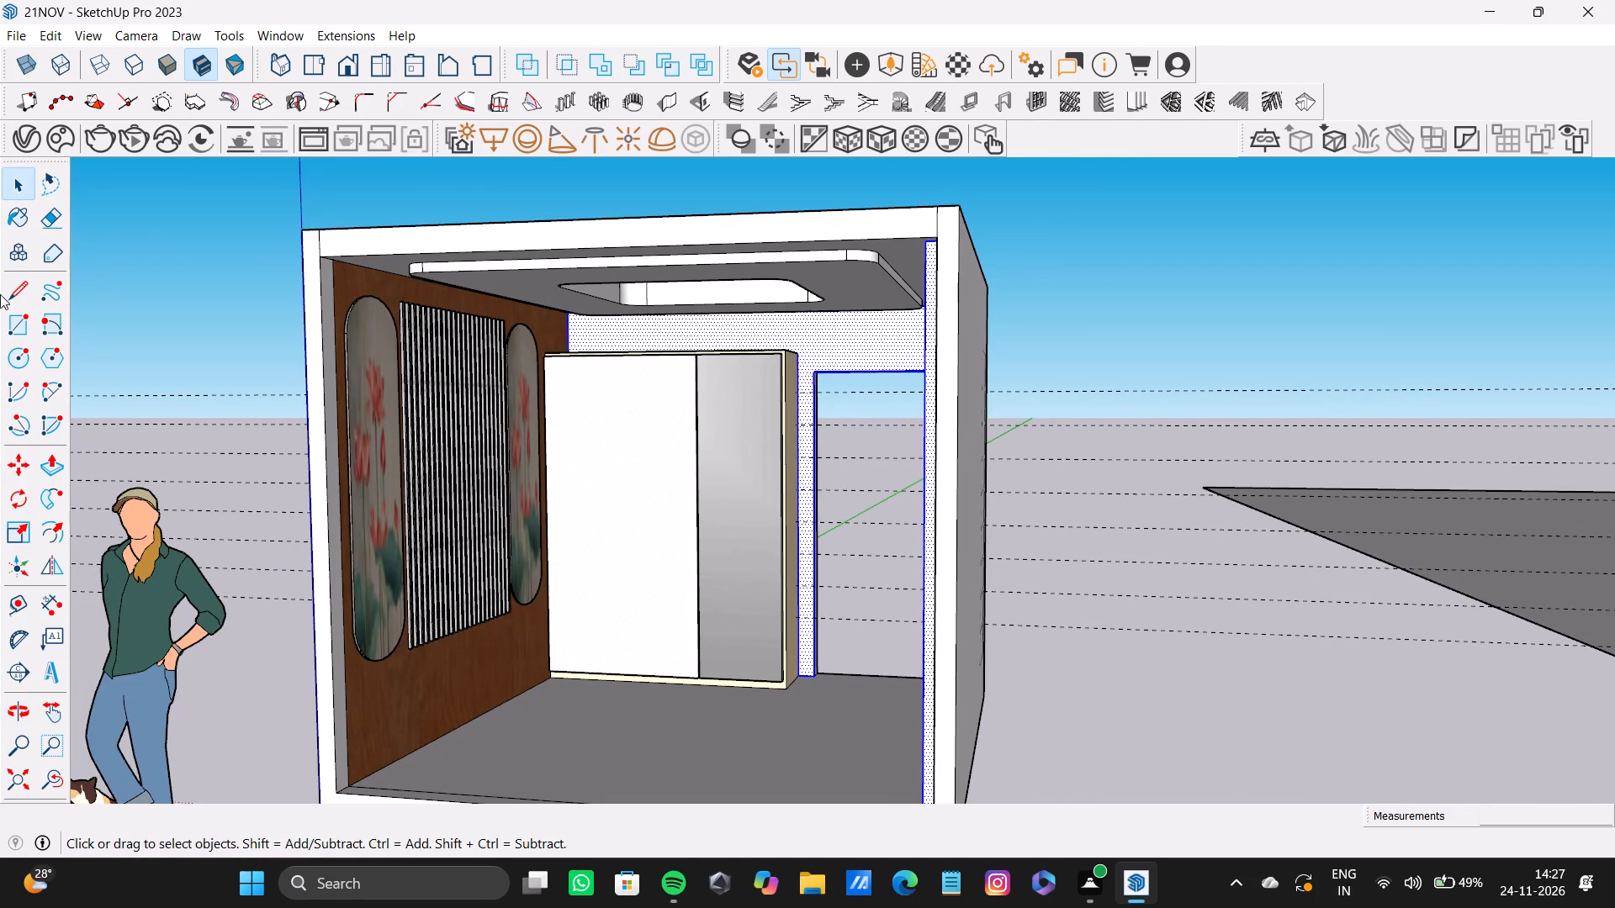
{"action": "left_click", "coordinate": [15, 223]}
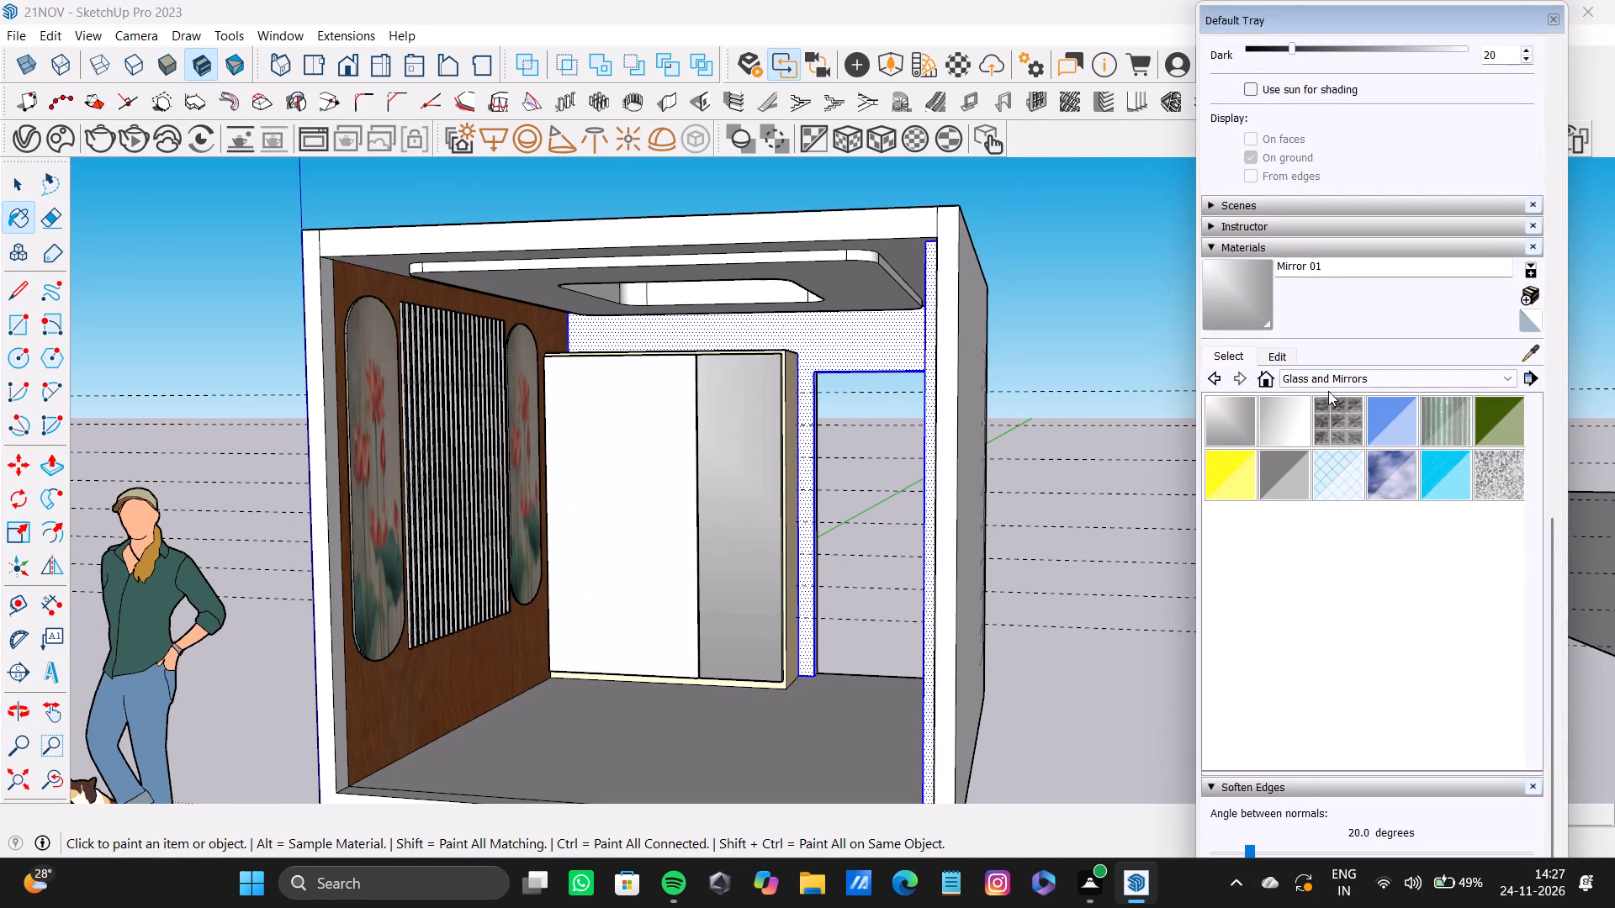
{"action": "left_click", "coordinate": [1328, 378]}
{"action": "left_click", "coordinate": [1335, 489]}
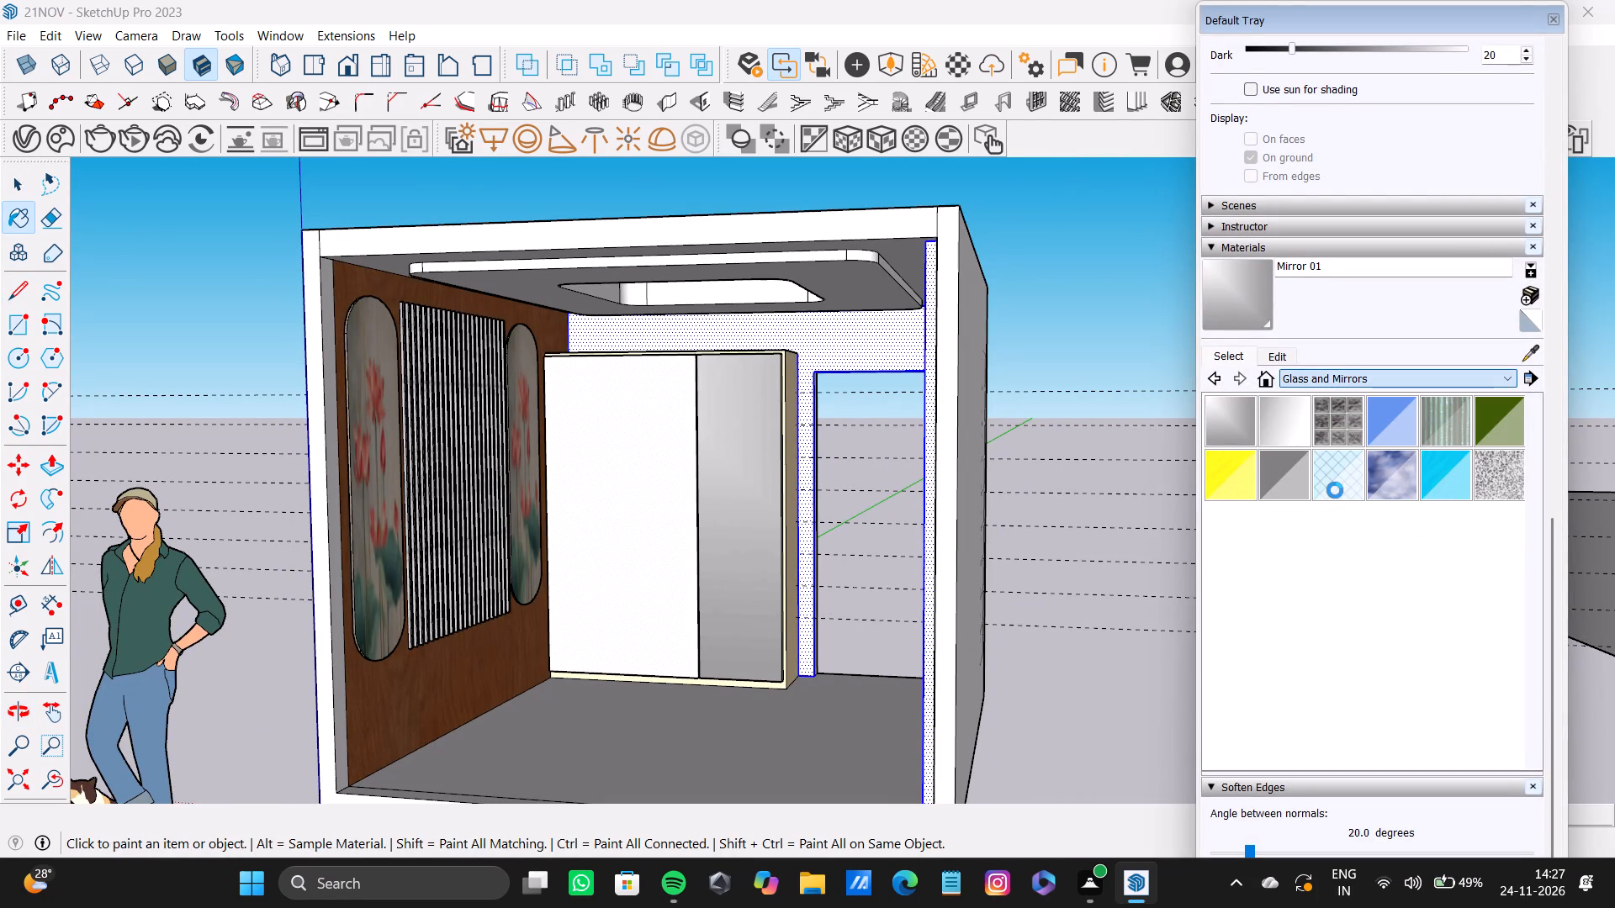
{"action": "scroll", "coordinate": [1335, 489], "scroll_direction": "down", "scroll_amount": 7}
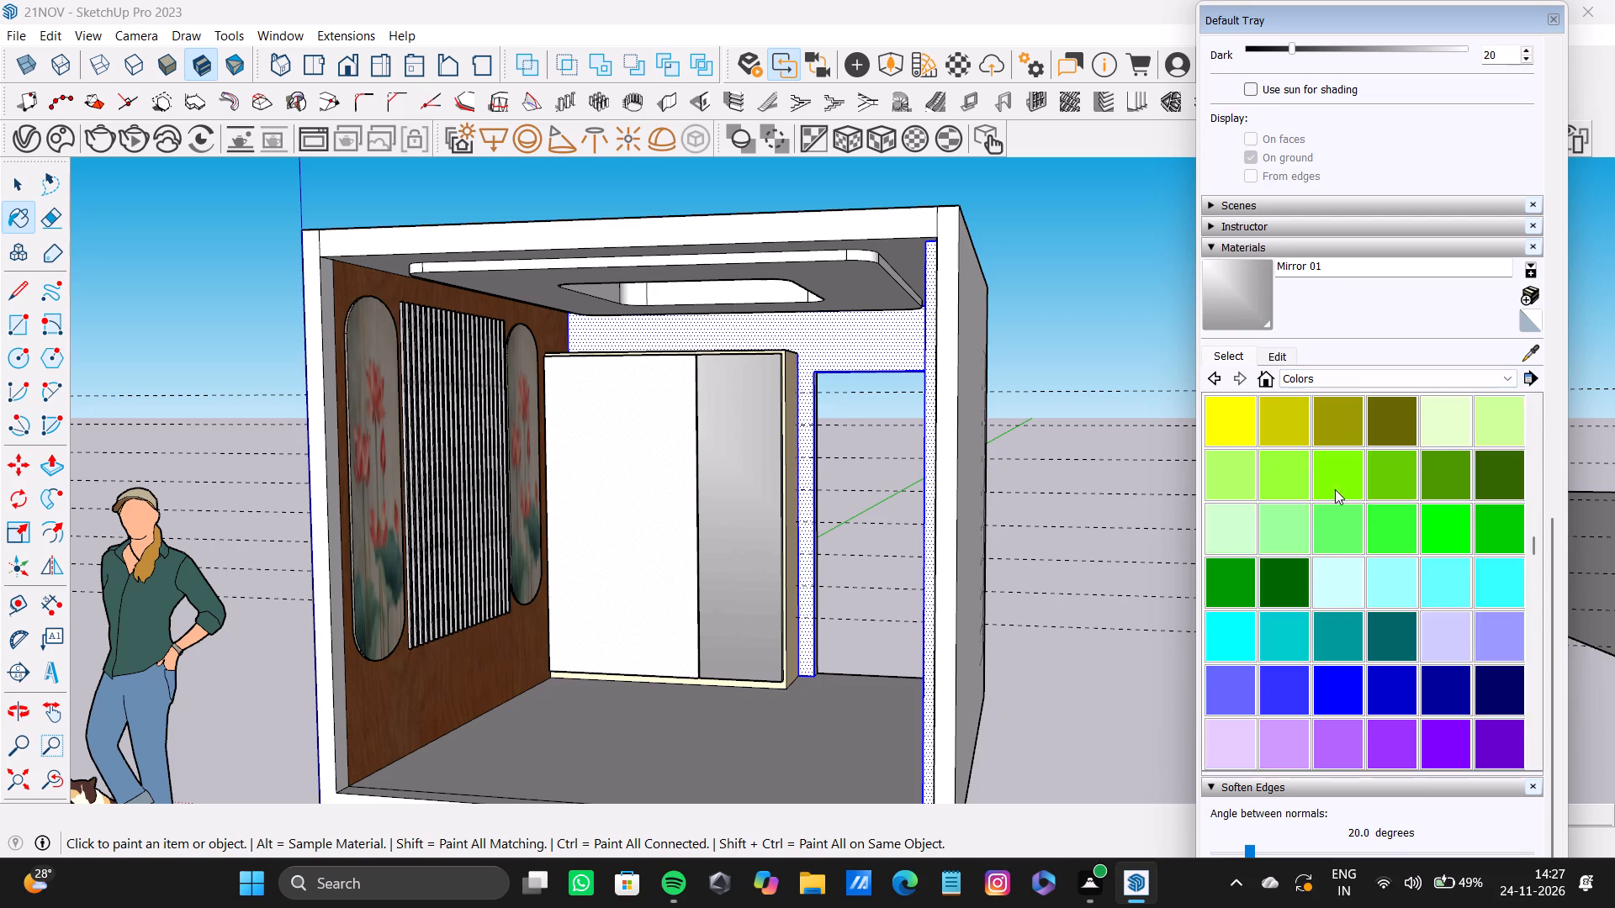
{"action": "scroll", "coordinate": [1335, 489], "scroll_direction": "down", "scroll_amount": 7}
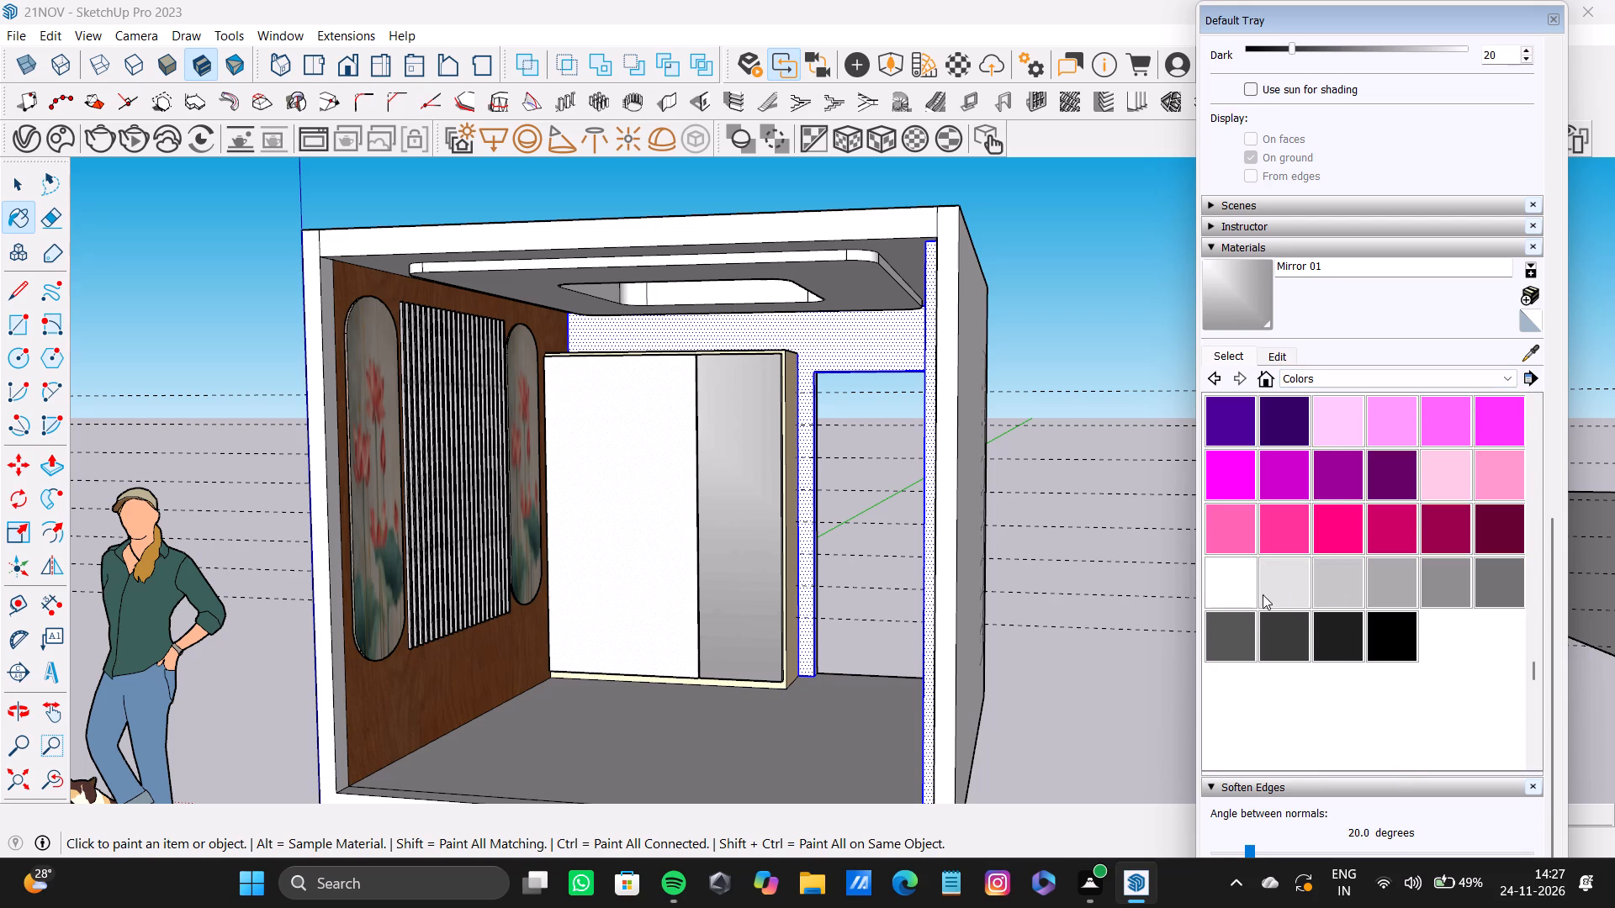
{"action": "scroll", "coordinate": [1287, 578], "scroll_direction": "up", "scroll_amount": 12}
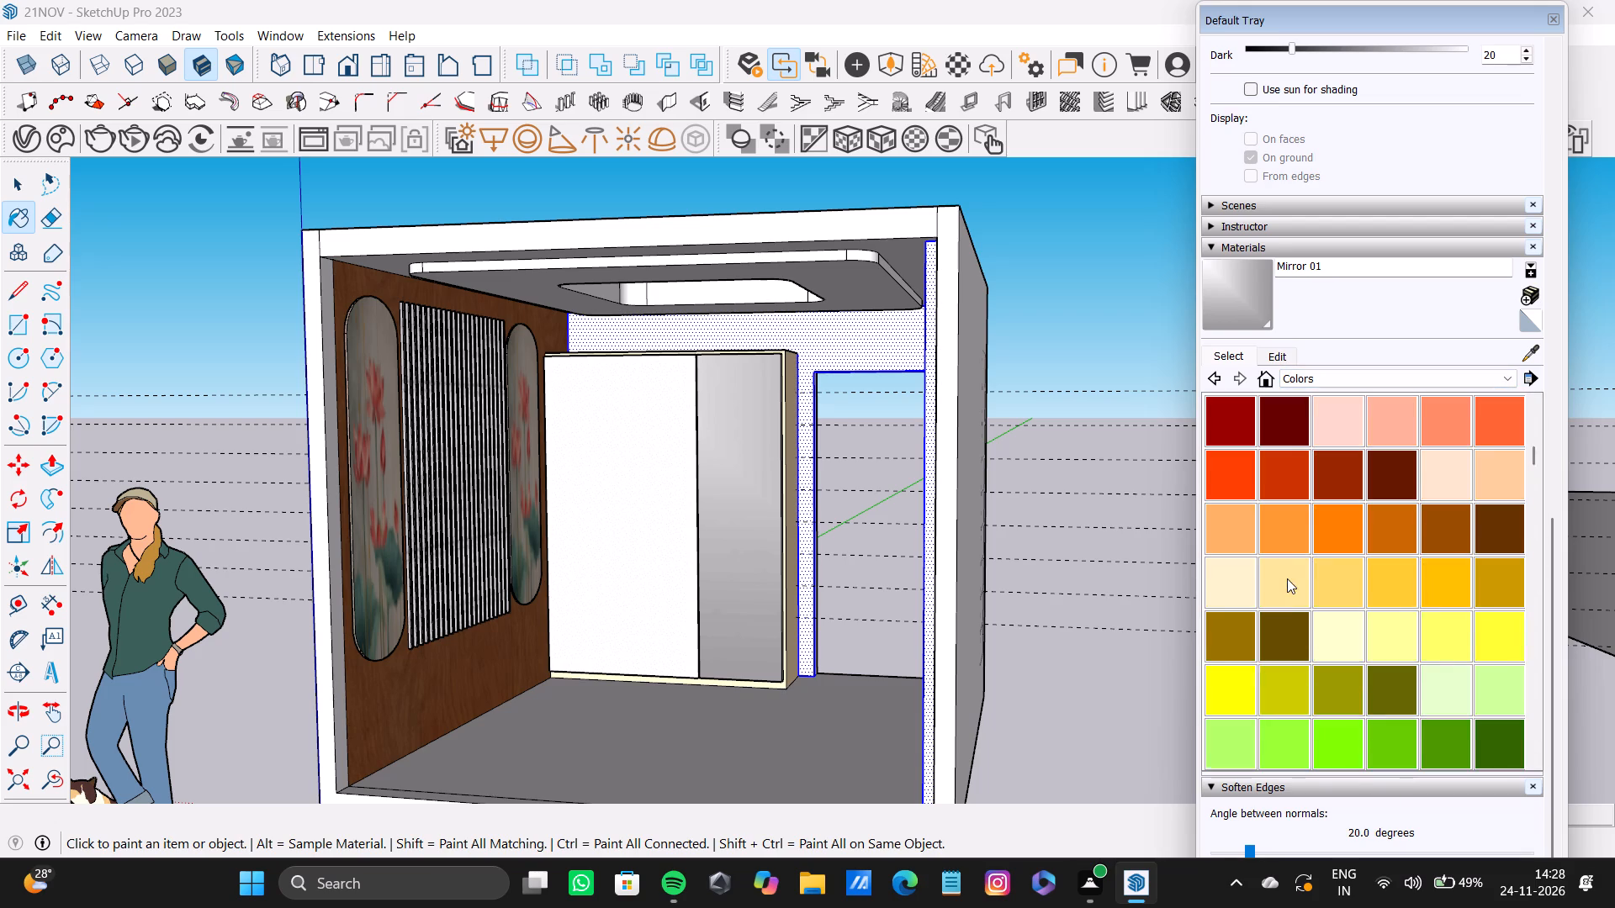
{"action": "scroll", "coordinate": [1289, 578], "scroll_direction": "up", "scroll_amount": 1}
{"action": "left_click", "coordinate": [1448, 541]}
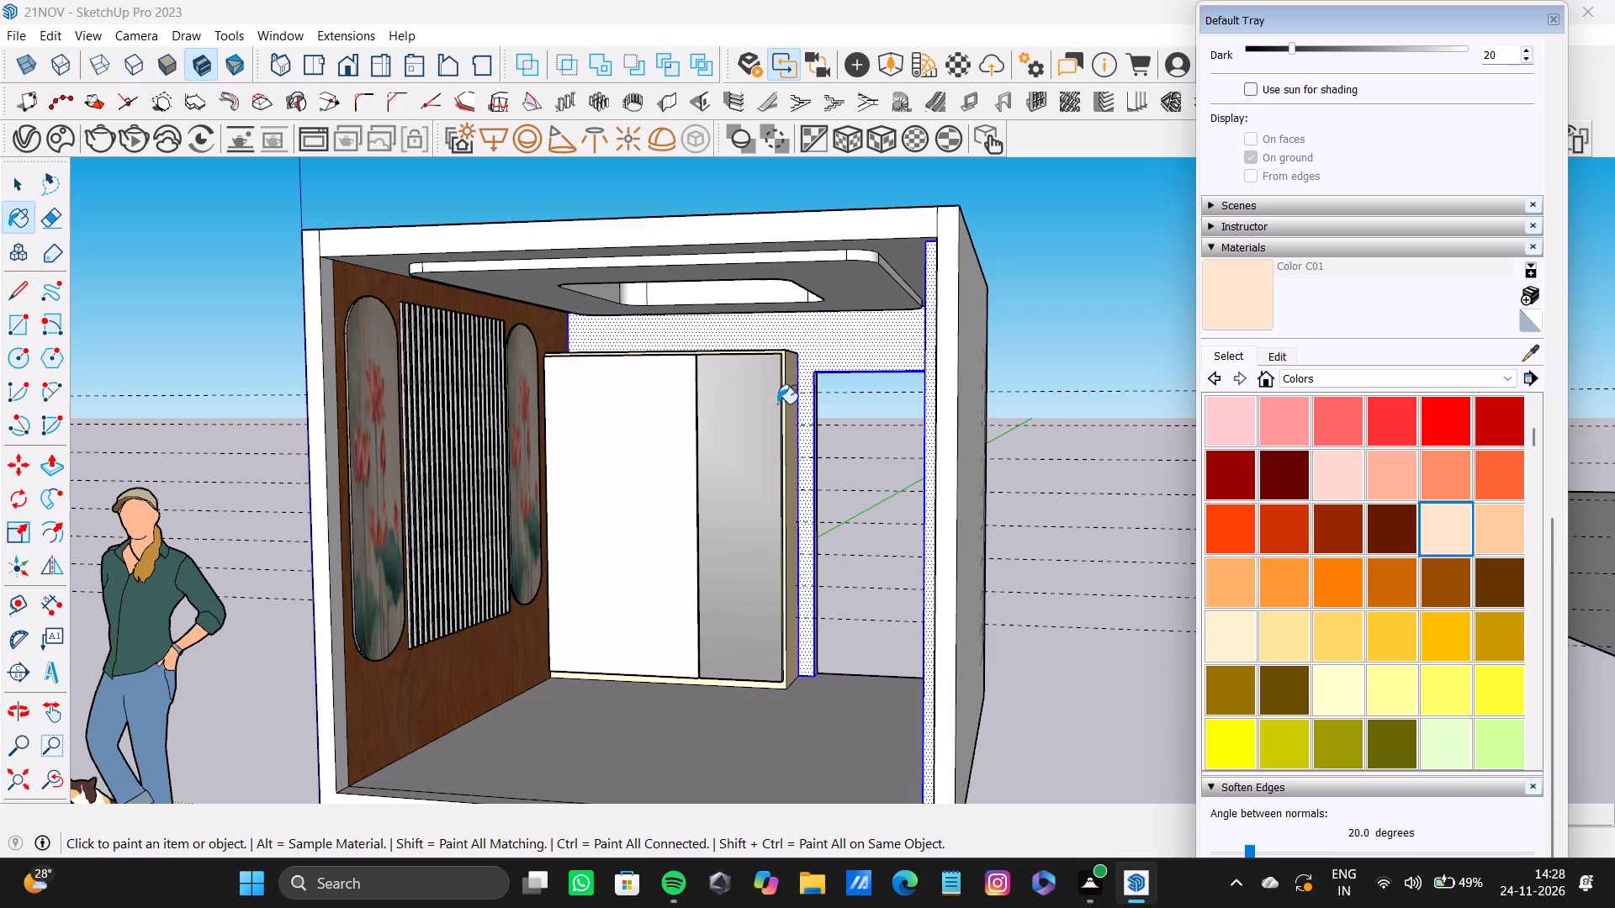
{"action": "middle_click_drag", "start_coordinate": [777, 404], "coordinate": [1021, 437]}
{"action": "left_click", "coordinate": [1077, 346]}
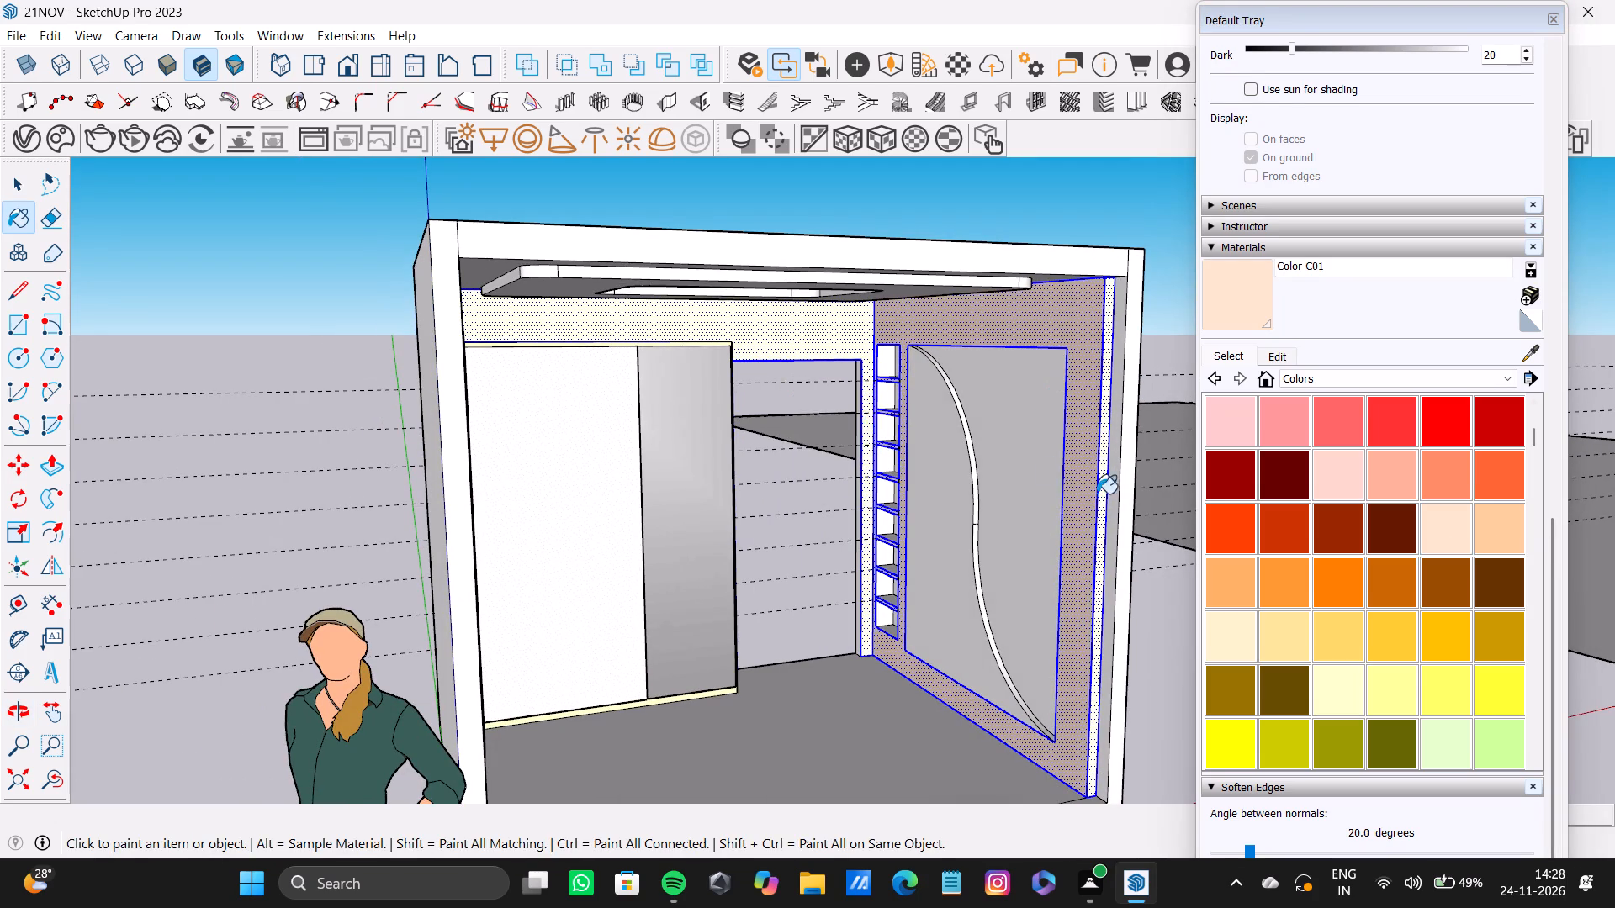
{"action": "middle_click_drag", "start_coordinate": [1097, 494], "coordinate": [965, 385]}
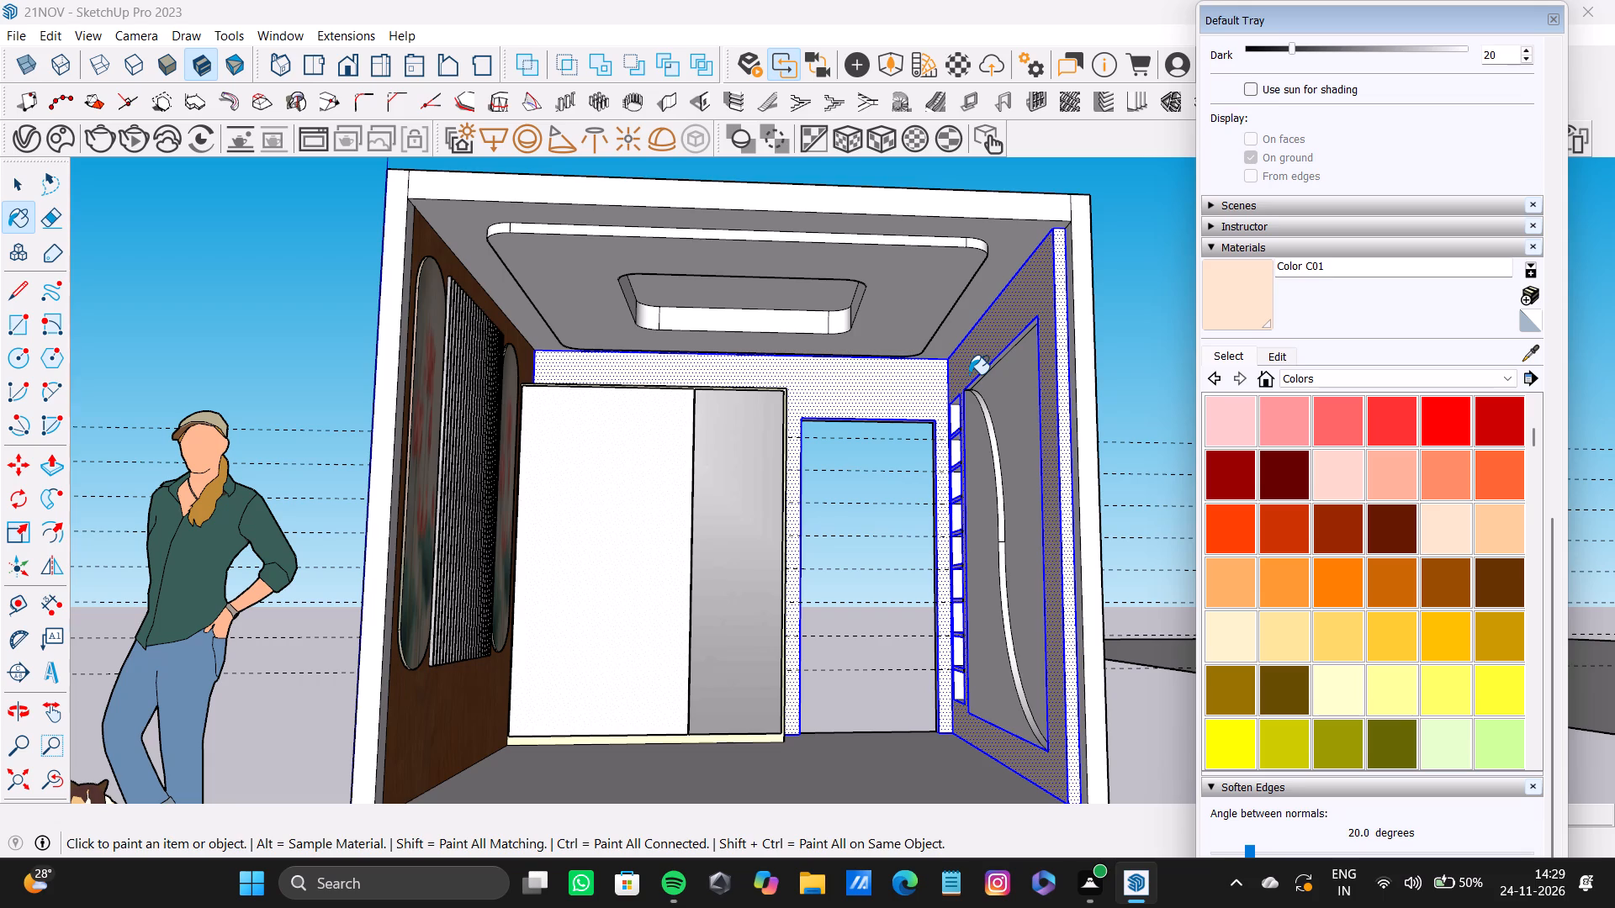
{"action": "key", "text": "space"}
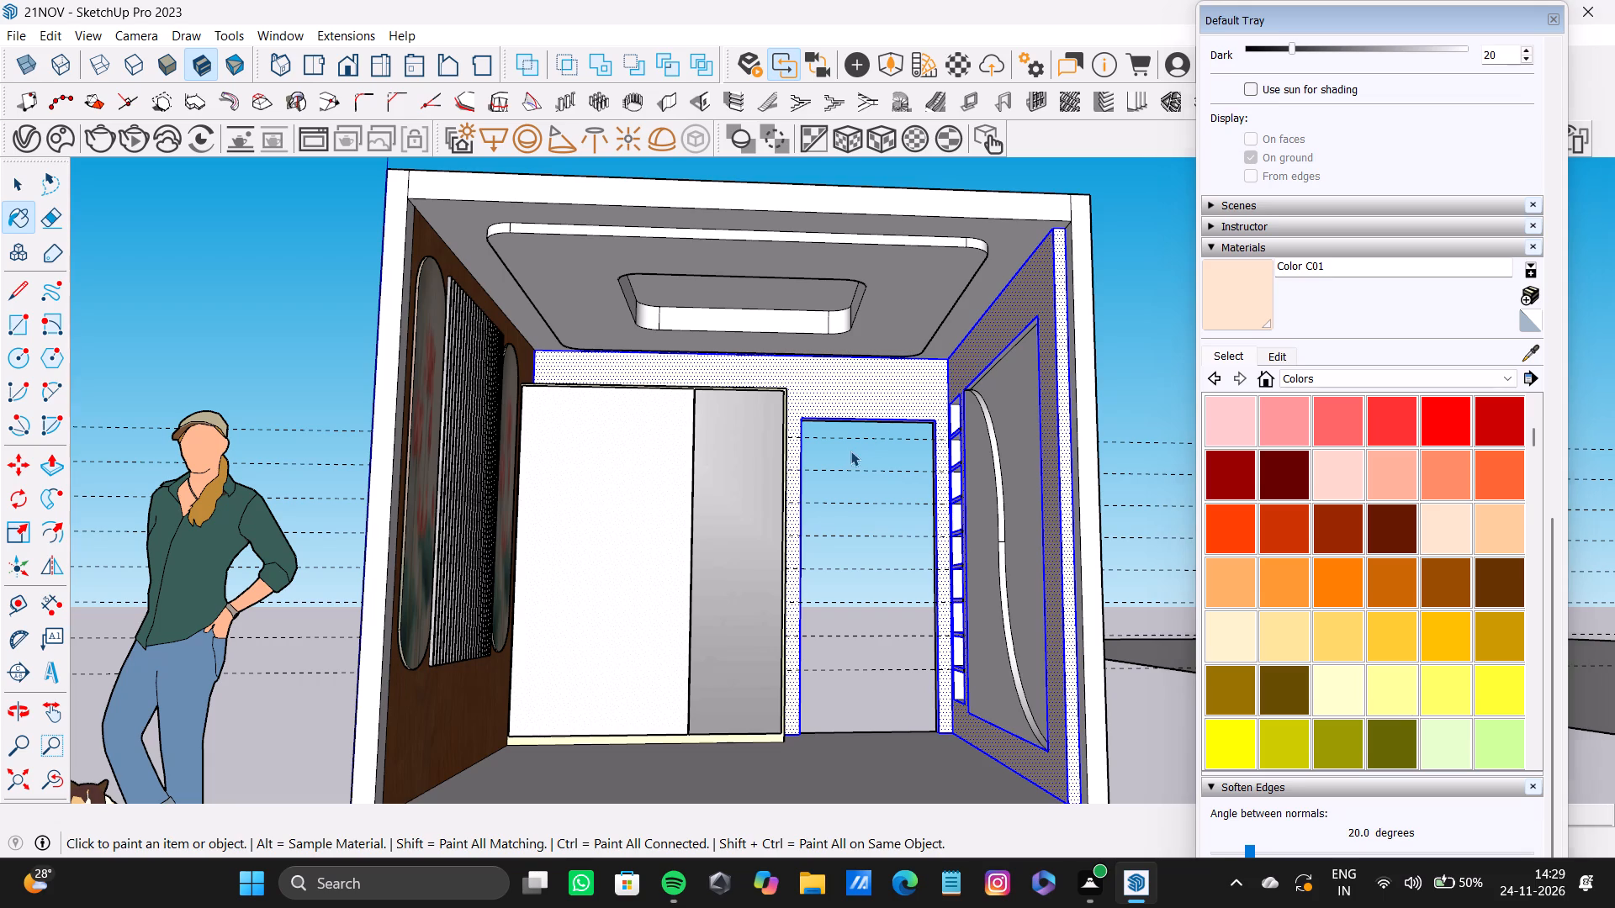
Paint the main ceiling face surrounding the false ceiling with Color C01.
{"action": "middle_click_drag", "start_coordinate": [885, 485], "coordinate": [814, 441]}
{"action": "left_click", "coordinate": [972, 225]}
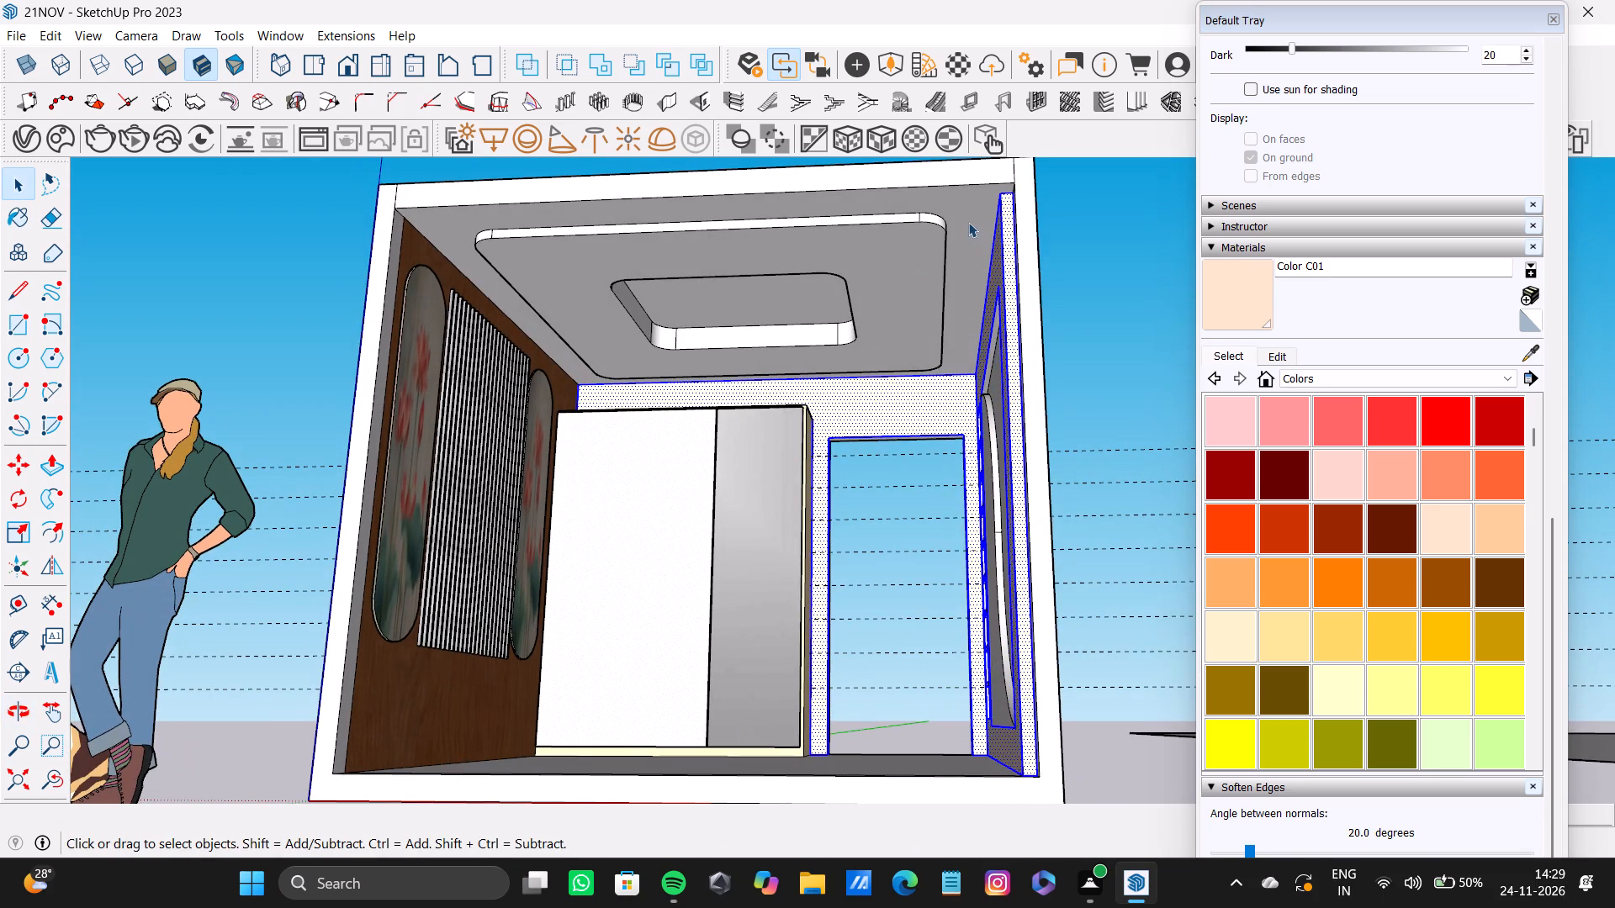
{"action": "left_click", "coordinate": [967, 222]}
{"action": "left_click", "coordinate": [1265, 318]}
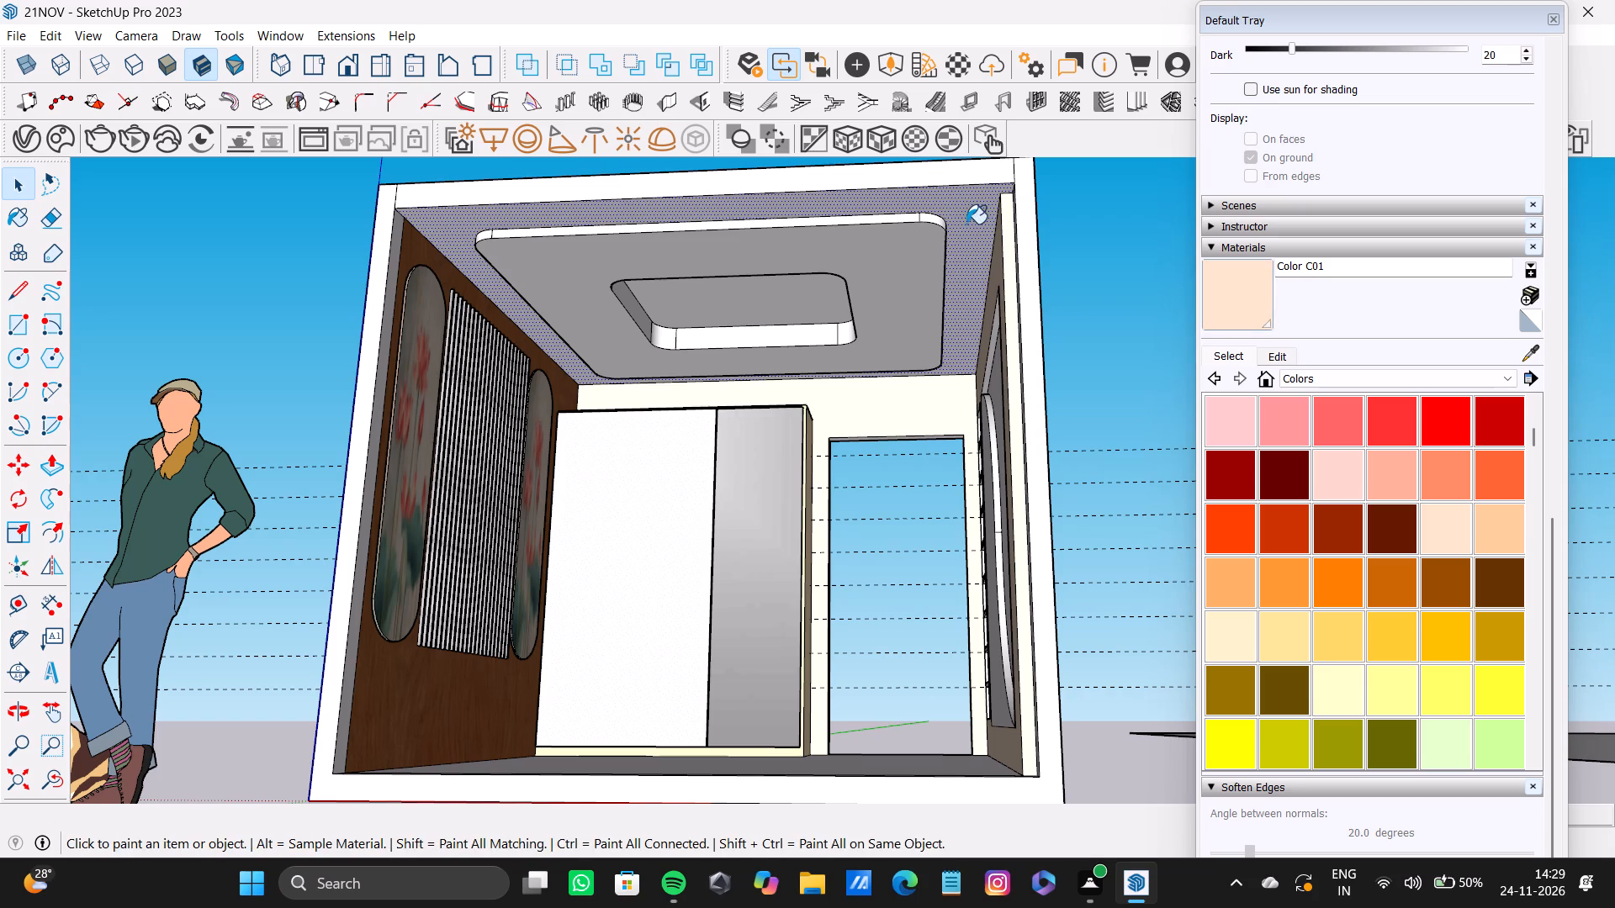
{"action": "left_click", "coordinate": [967, 222]}
{"action": "scroll", "coordinate": [967, 248], "scroll_direction": "down", "scroll_amount": 4}
{"action": "middle_click_drag", "start_coordinate": [953, 277], "coordinate": [950, 510]}
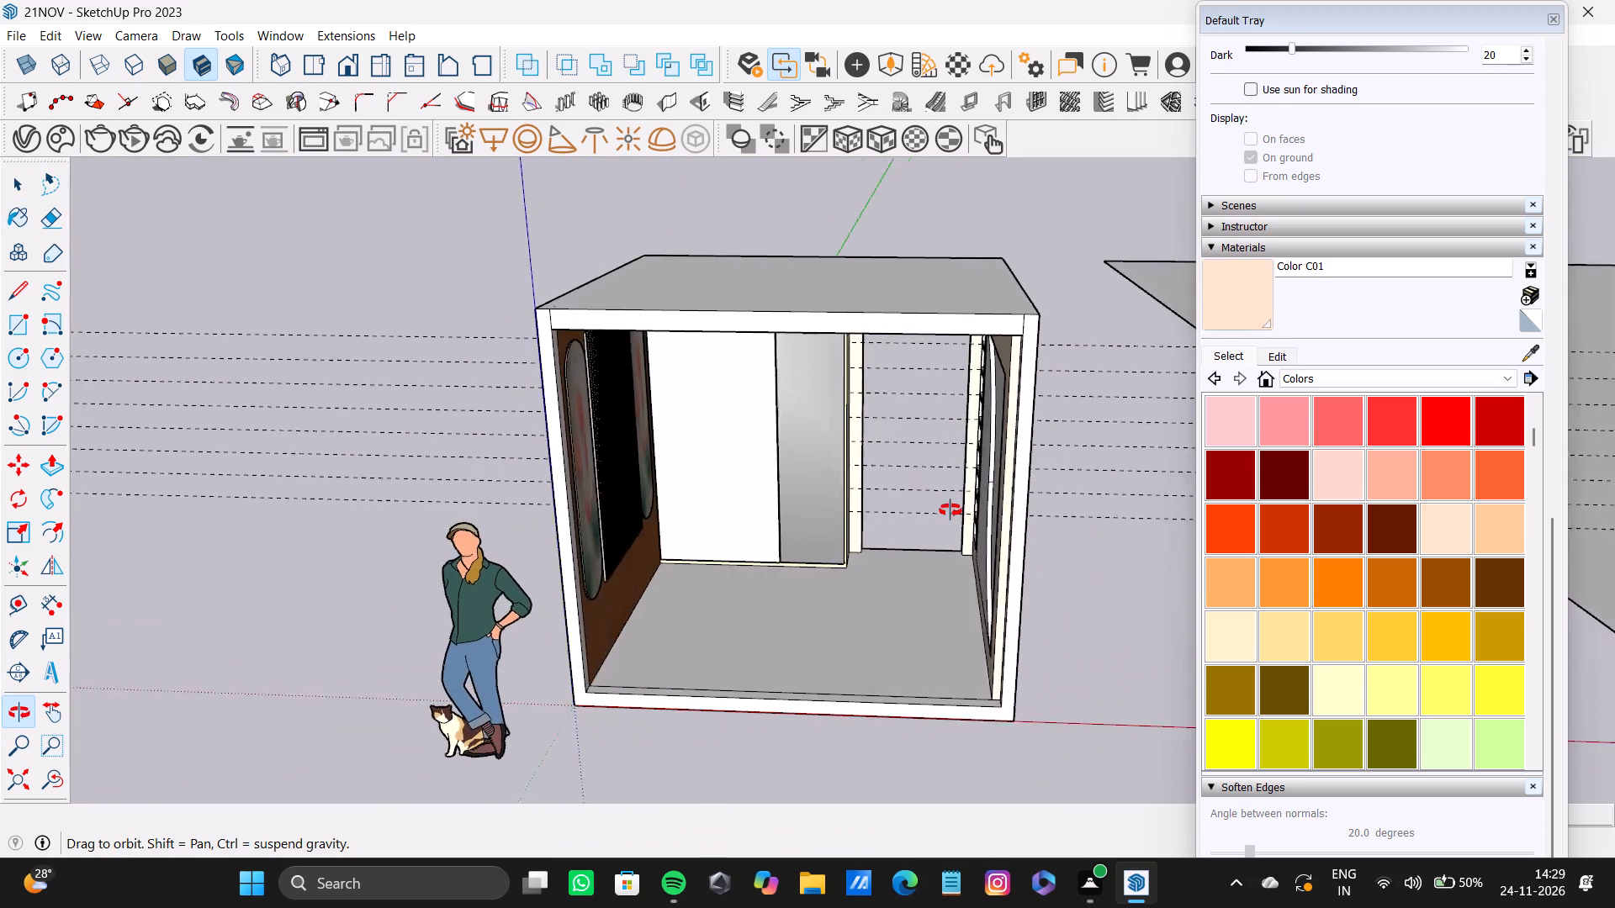
{"action": "middle_click_drag", "start_coordinate": [950, 510], "coordinate": [817, 526]}
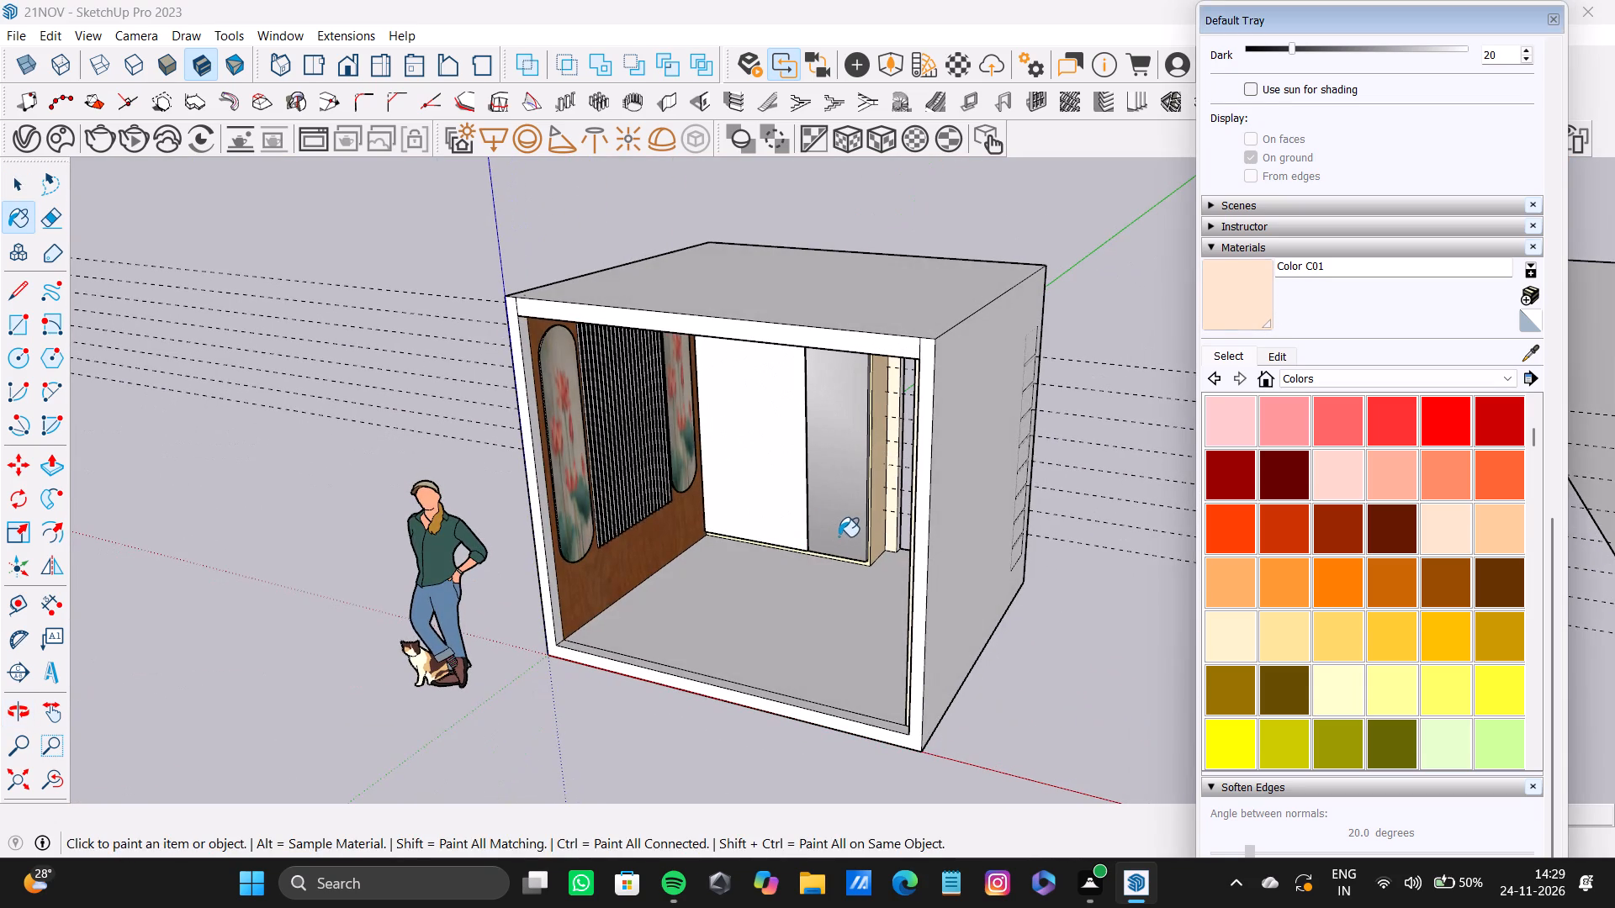
{"action": "key", "text": "space"}
Paint the room's floor face with Carrera Marble from the Stone materials.
{"action": "double_click", "coordinate": [798, 595]}
{"action": "scroll", "coordinate": [794, 594], "scroll_direction": "down", "scroll_amount": 4}
{"action": "middle_click_drag", "start_coordinate": [794, 596], "coordinate": [823, 597]}
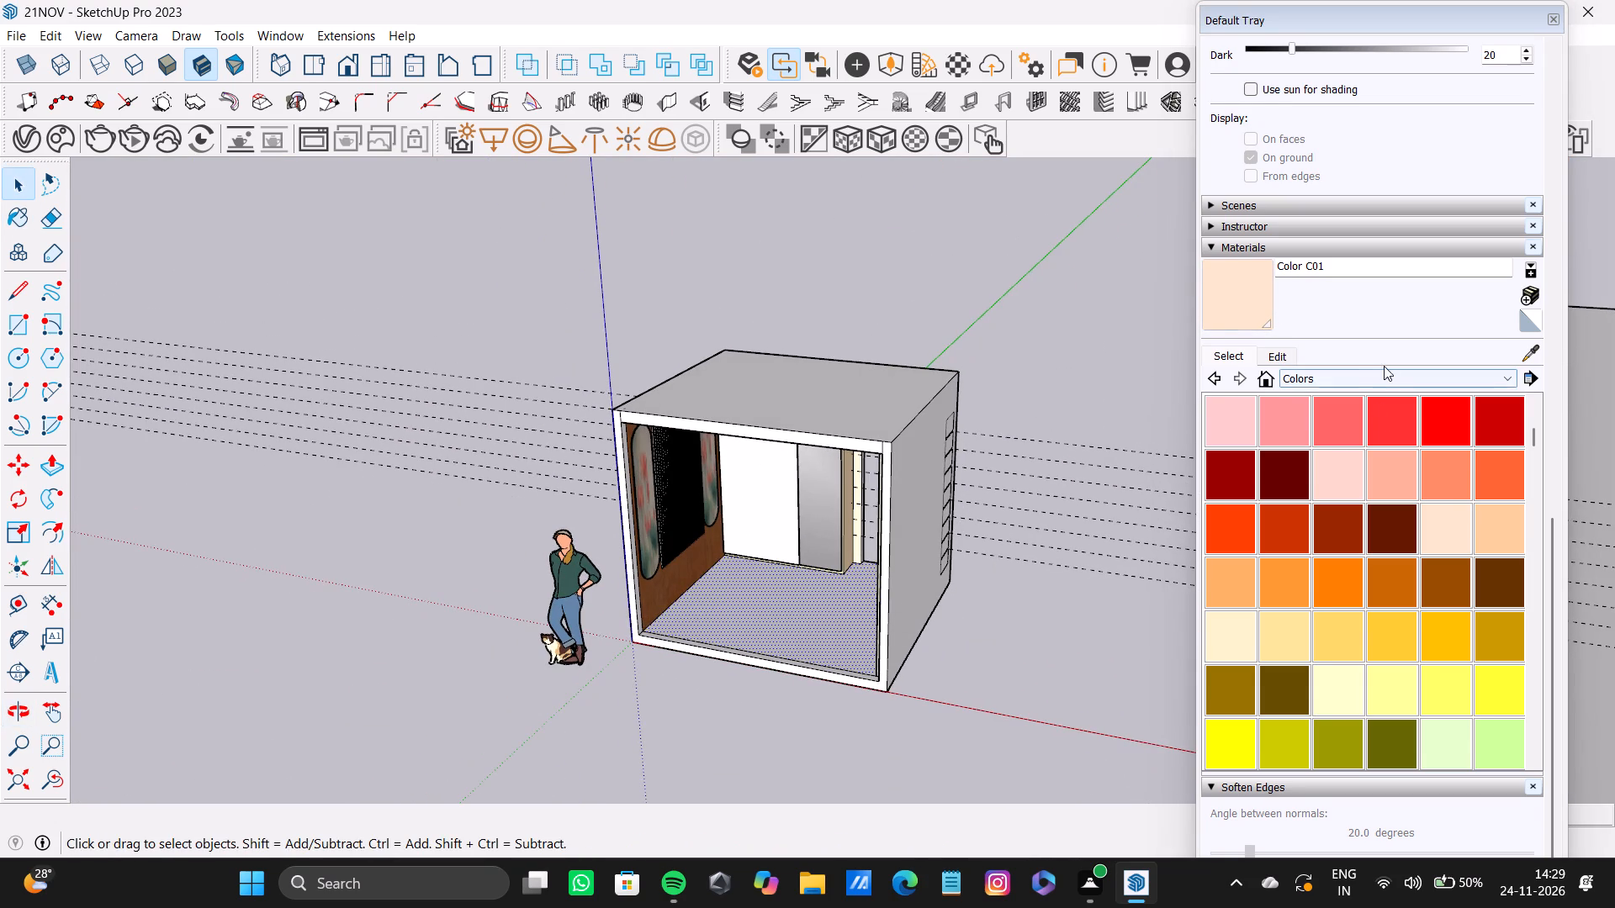
{"action": "left_click", "coordinate": [1381, 373]}
{"action": "scroll", "coordinate": [1330, 501], "scroll_direction": "down", "scroll_amount": 5}
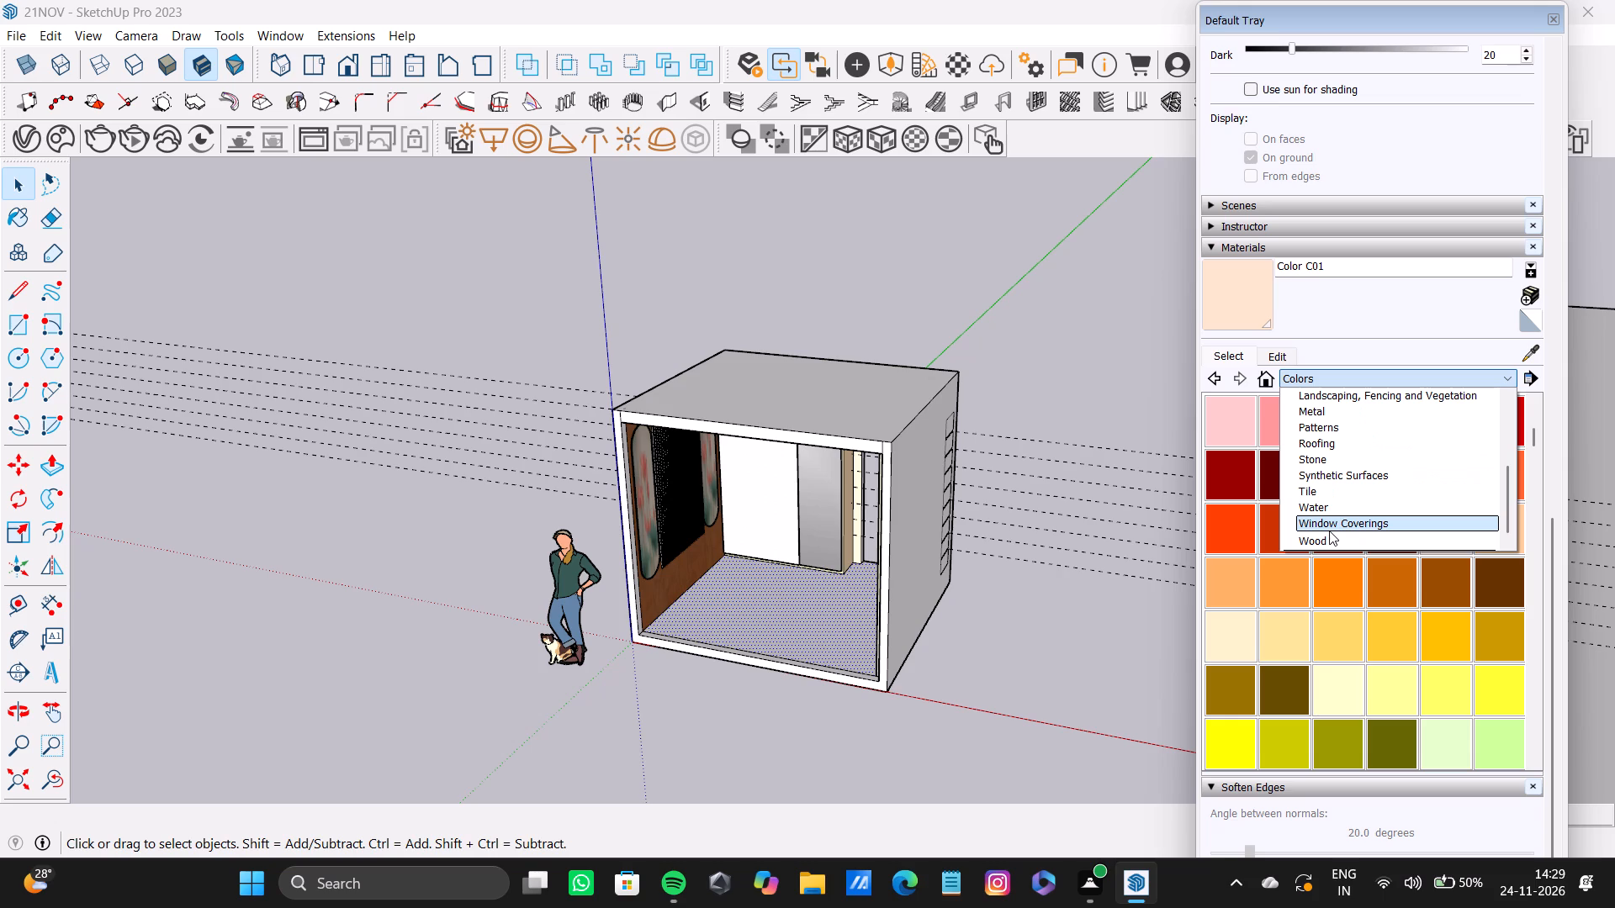
{"action": "scroll", "coordinate": [1329, 531], "scroll_direction": "down", "scroll_amount": 4}
{"action": "scroll", "coordinate": [1329, 531], "scroll_direction": "up", "scroll_amount": 2}
{"action": "scroll", "coordinate": [1329, 531], "scroll_direction": "down", "scroll_amount": 2}
{"action": "left_click", "coordinate": [1311, 451]}
{"action": "left_click", "coordinate": [1206, 404]}
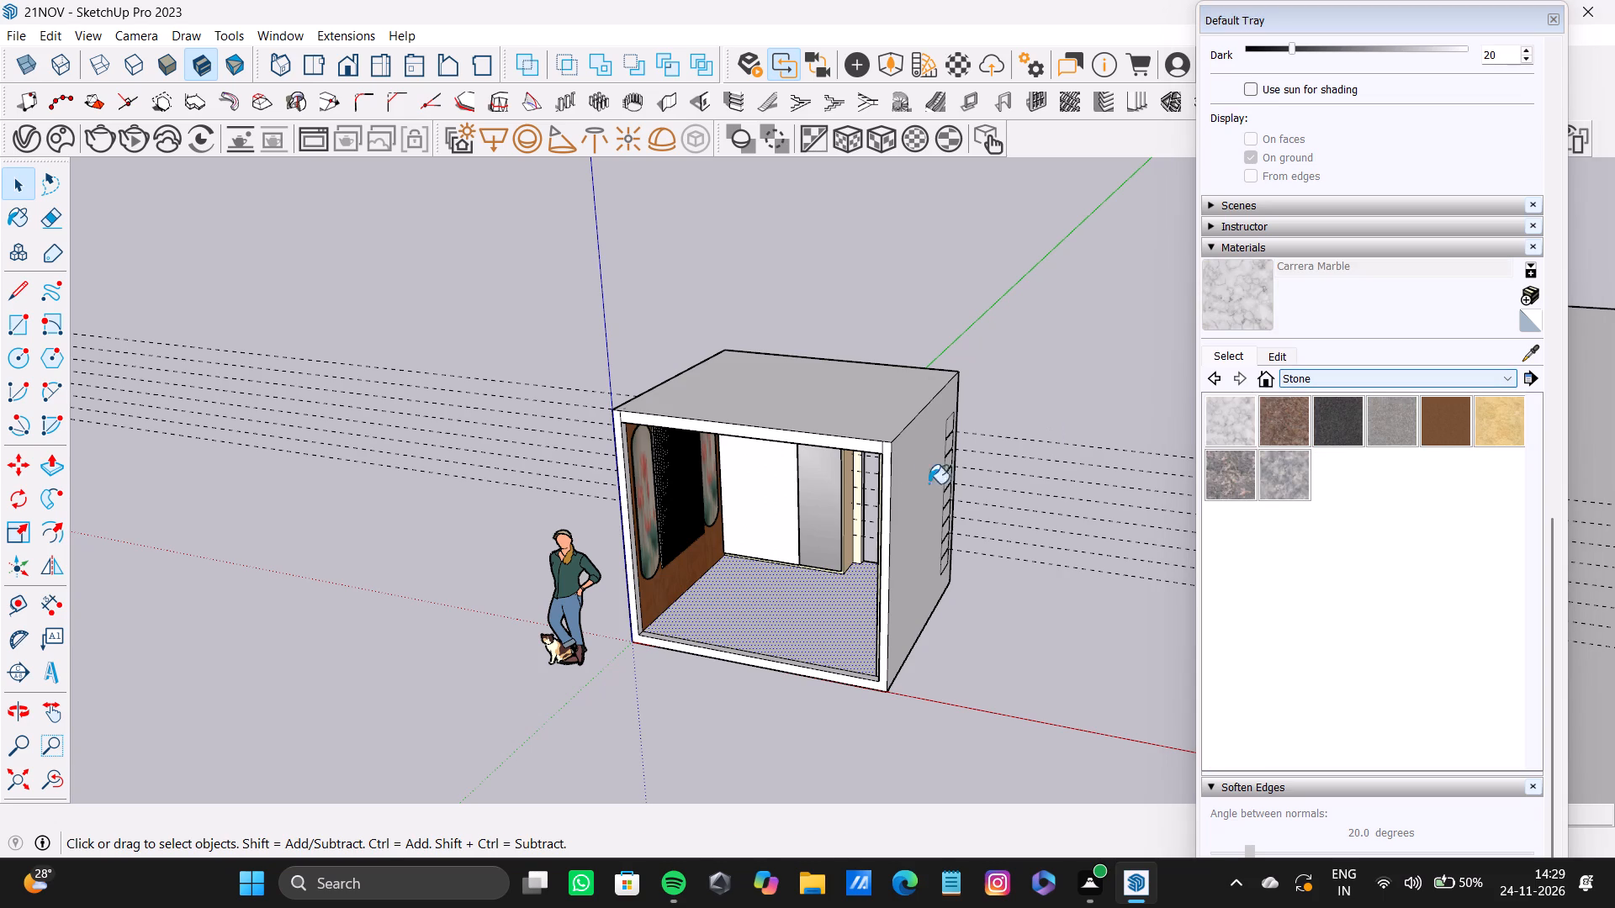
{"action": "left_click", "coordinate": [824, 593]}
Set the Carrera Marble texture size on the floor to 6' with proportional height.
{"action": "scroll", "coordinate": [823, 595], "scroll_direction": "up", "scroll_amount": 9}
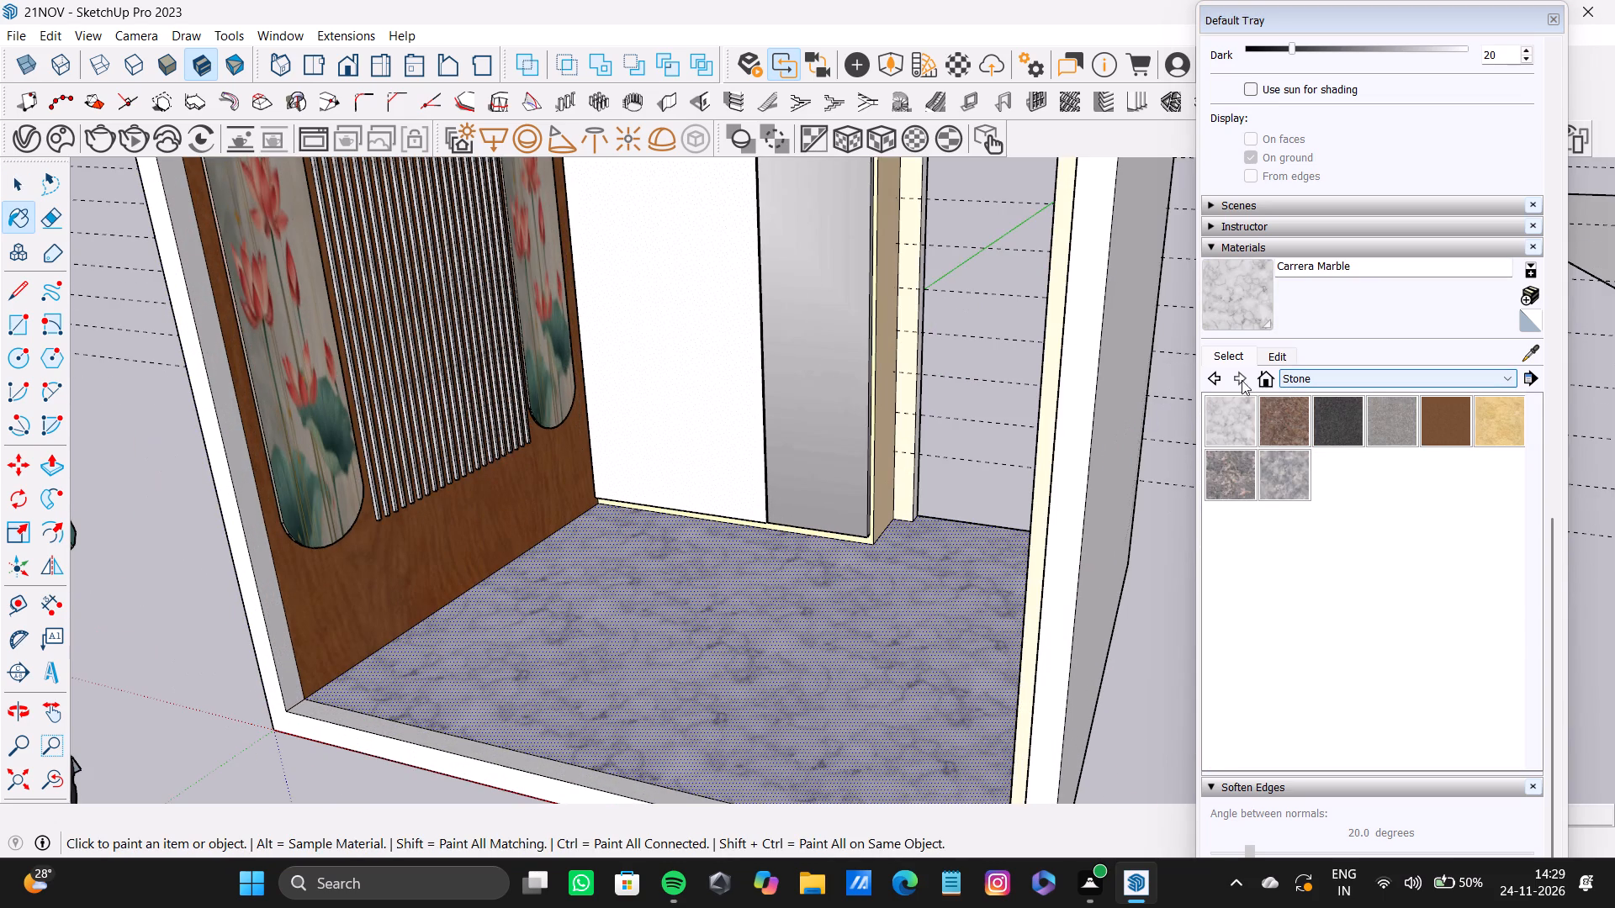
{"action": "left_click", "coordinate": [1275, 355]}
{"action": "left_click_drag", "start_coordinate": [1273, 641], "coordinate": [1205, 657]}
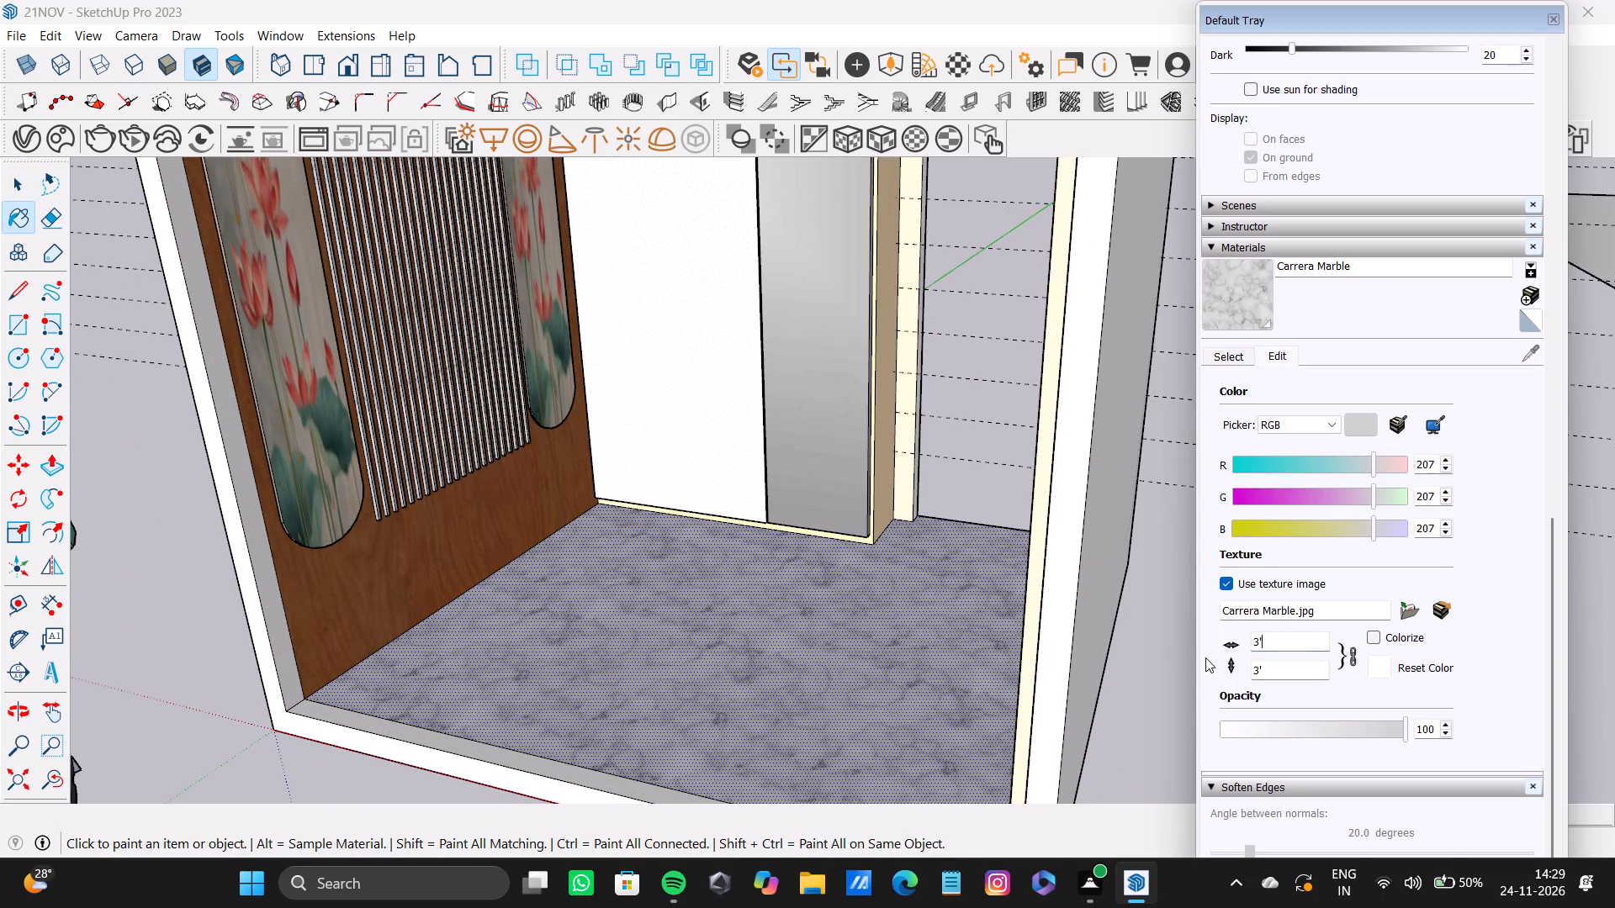
{"action": "left_click_drag", "start_coordinate": [1284, 644], "coordinate": [1226, 641]}
{"action": "key", "text": "BackSpace"}
{"action": "key", "text": "6"}
{"action": "key", "text": "apostrophe"}
{"action": "key", "text": "Return"}
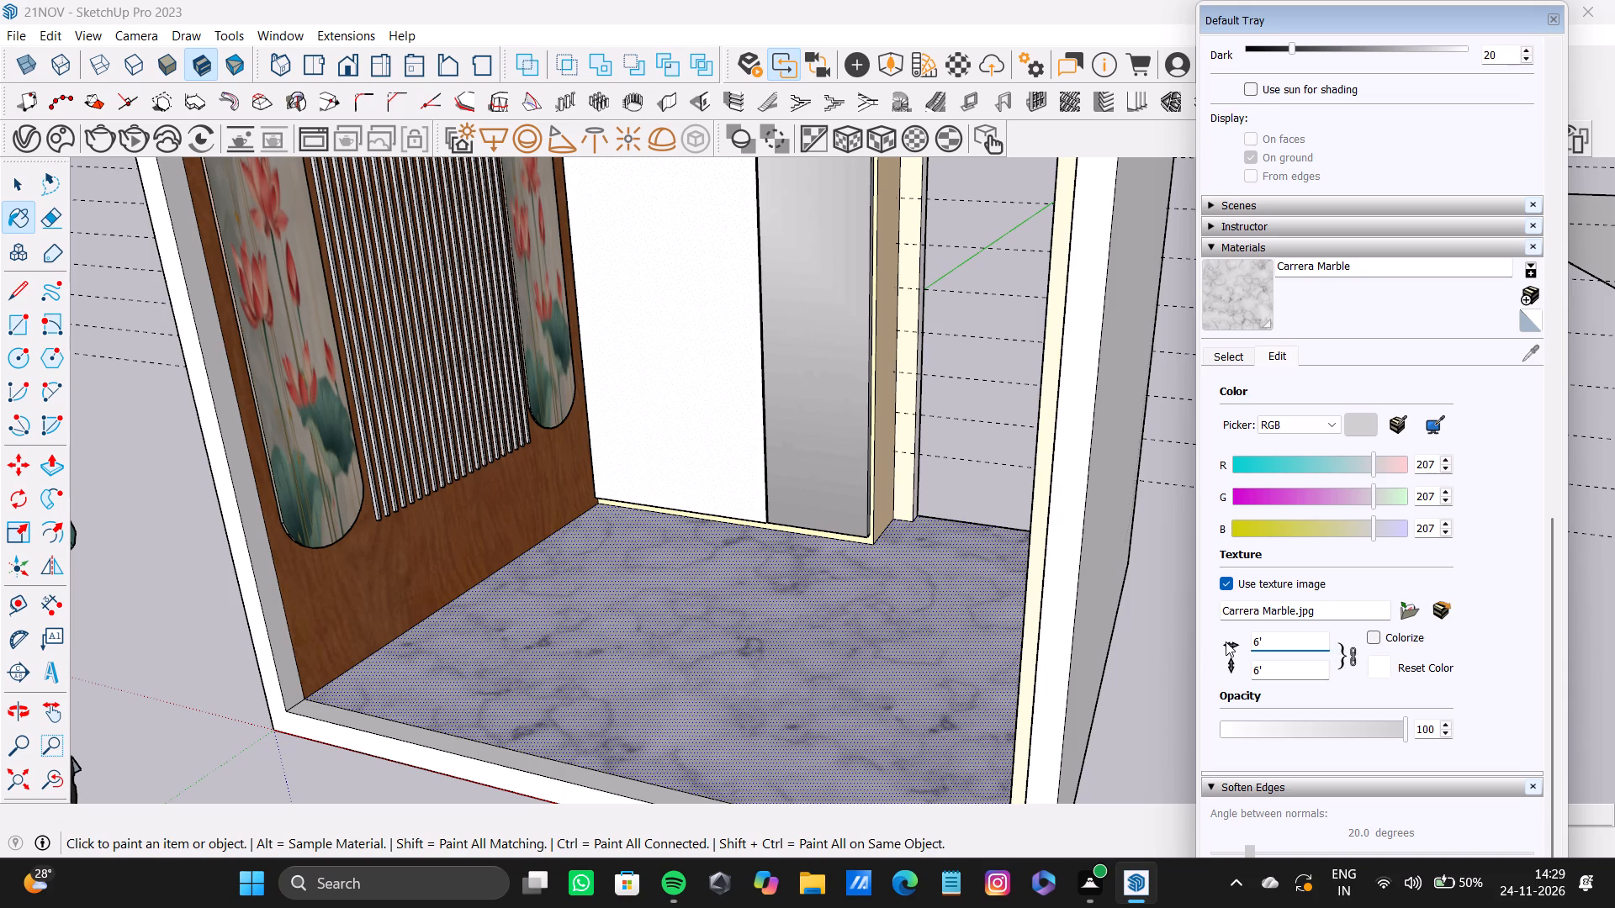
{"action": "key", "text": "space"}
{"action": "key", "text": "space"}
{"action": "key", "text": "space"}
{"action": "left_click", "coordinate": [151, 641]}
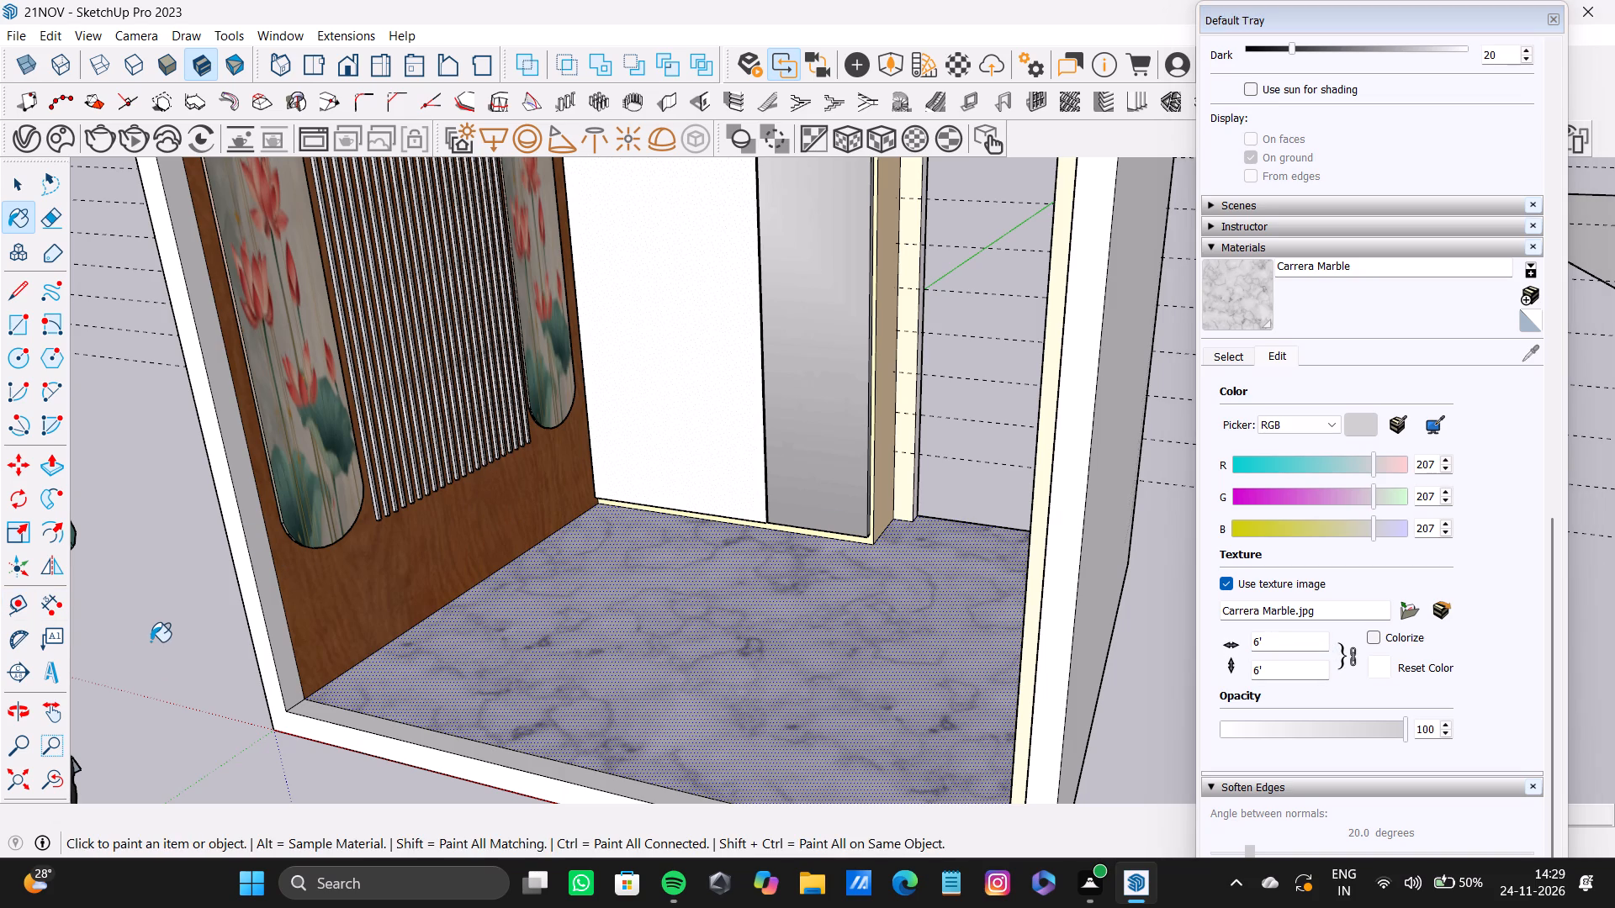
{"action": "key", "text": "space"}
Paint the narrow front strip beside the lotus-panel wall with Wood Cherry Original sampled from that wall.
{"action": "scroll", "coordinate": [651, 564], "scroll_direction": "down", "scroll_amount": 5}
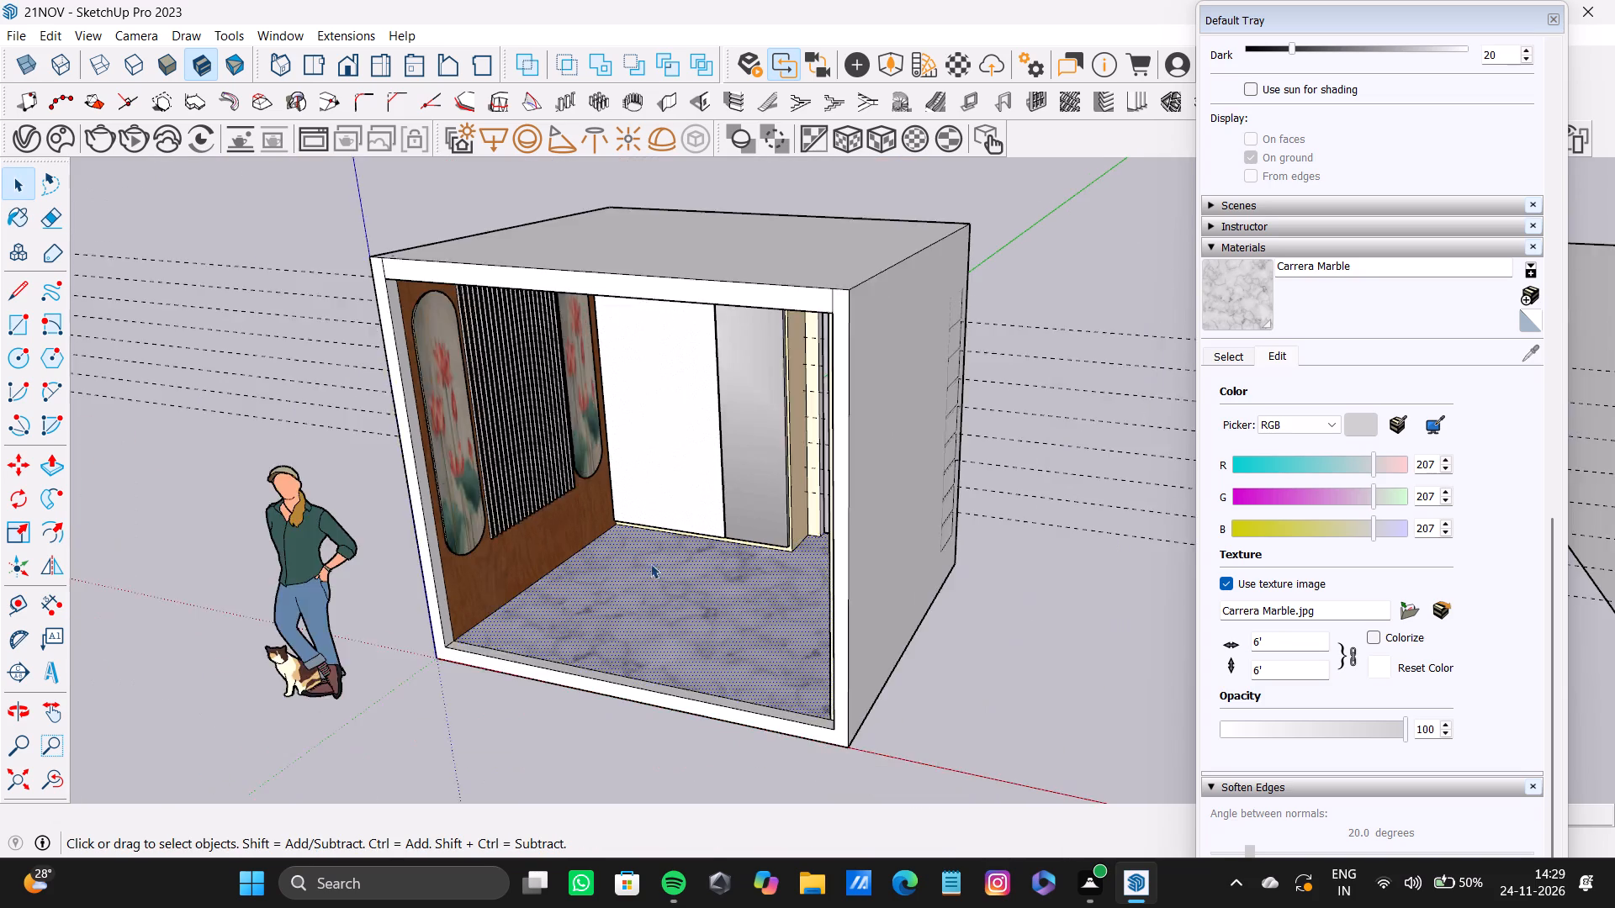
{"action": "scroll", "coordinate": [650, 563], "scroll_direction": "down", "scroll_amount": 3}
{"action": "middle_click_drag", "start_coordinate": [645, 589], "coordinate": [594, 503], "text": "shift"}
{"action": "scroll", "coordinate": [550, 410], "scroll_direction": "up", "scroll_amount": 10}
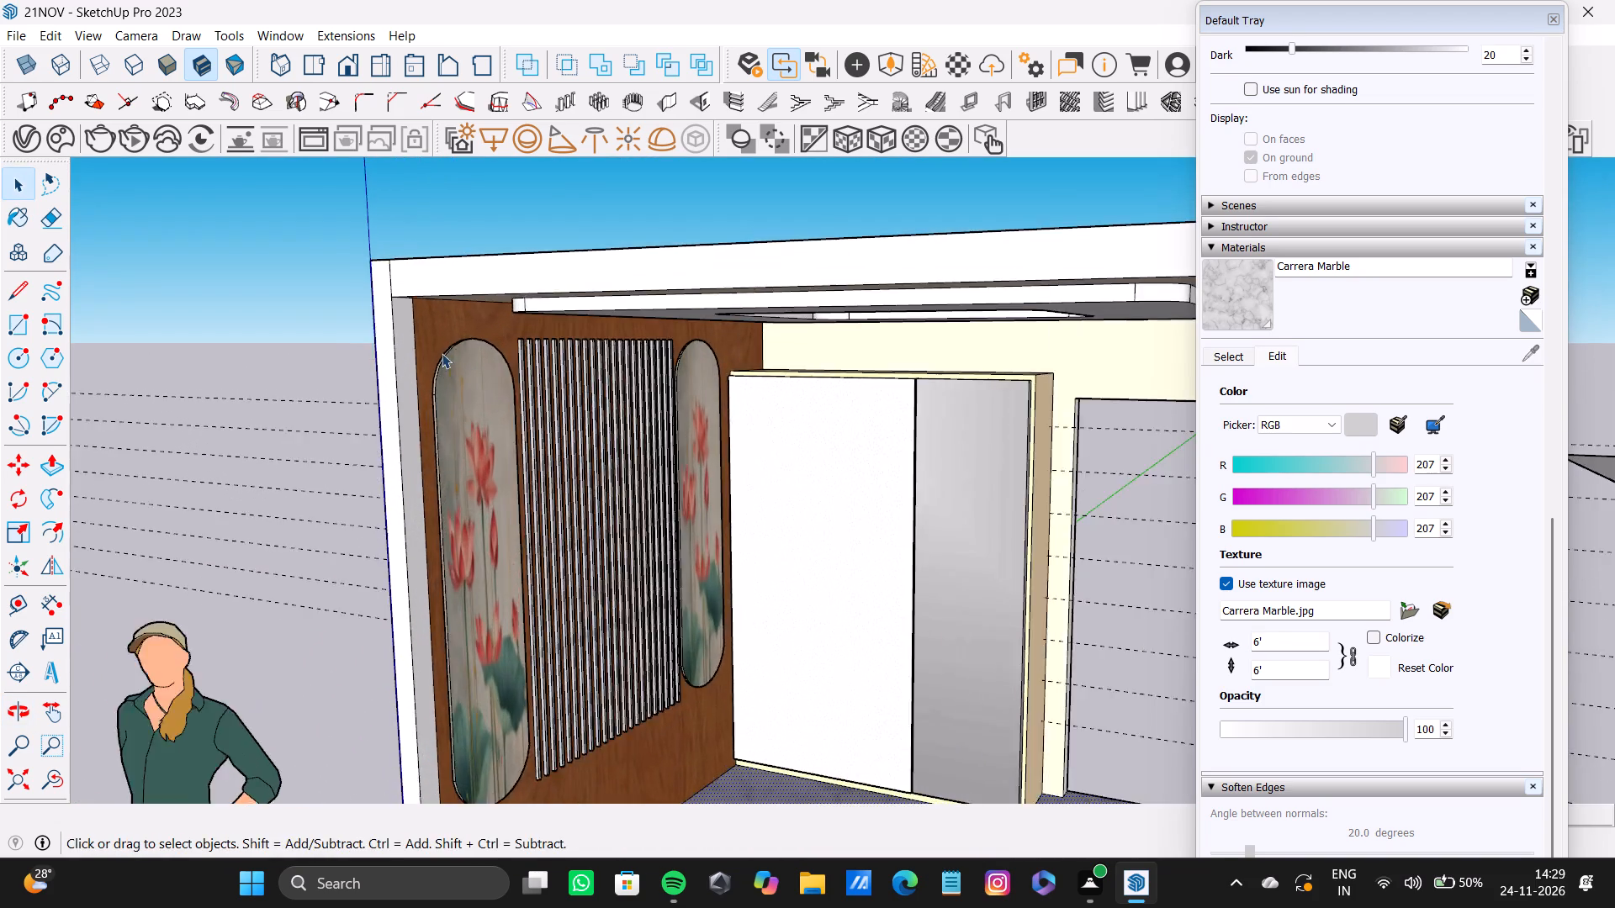
{"action": "middle_click_drag", "start_coordinate": [442, 353], "coordinate": [548, 349], "text": "shift"}
{"action": "scroll", "coordinate": [549, 329], "scroll_direction": "up", "scroll_amount": 4}
{"action": "left_click", "coordinate": [547, 326]}
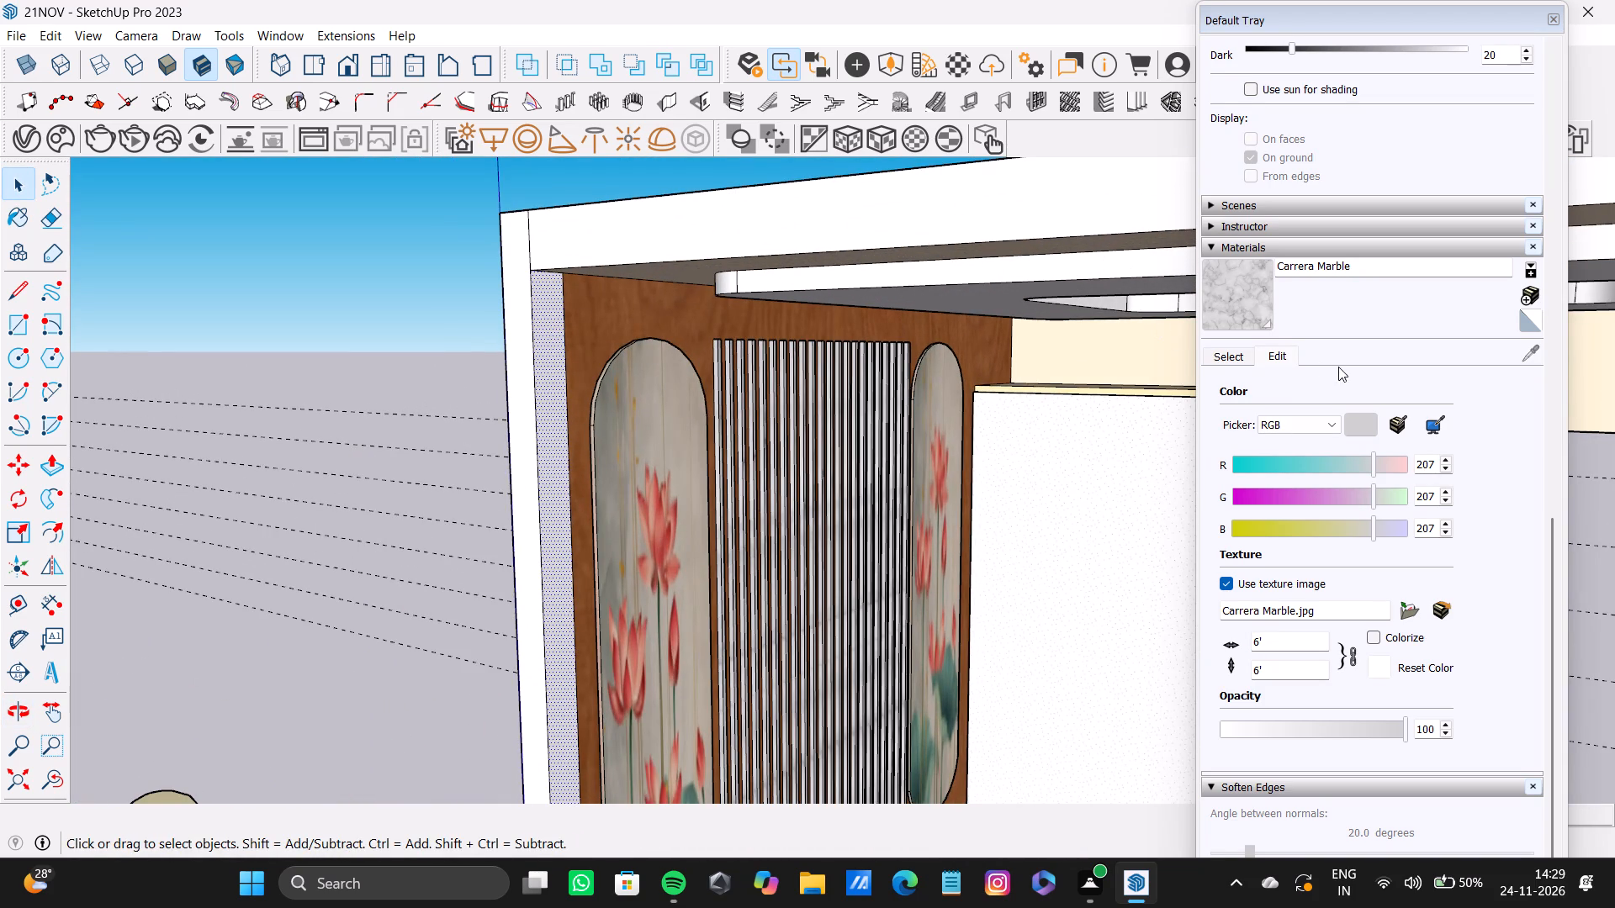
{"action": "left_click_drag", "start_coordinate": [1240, 361], "coordinate": [1262, 352]}
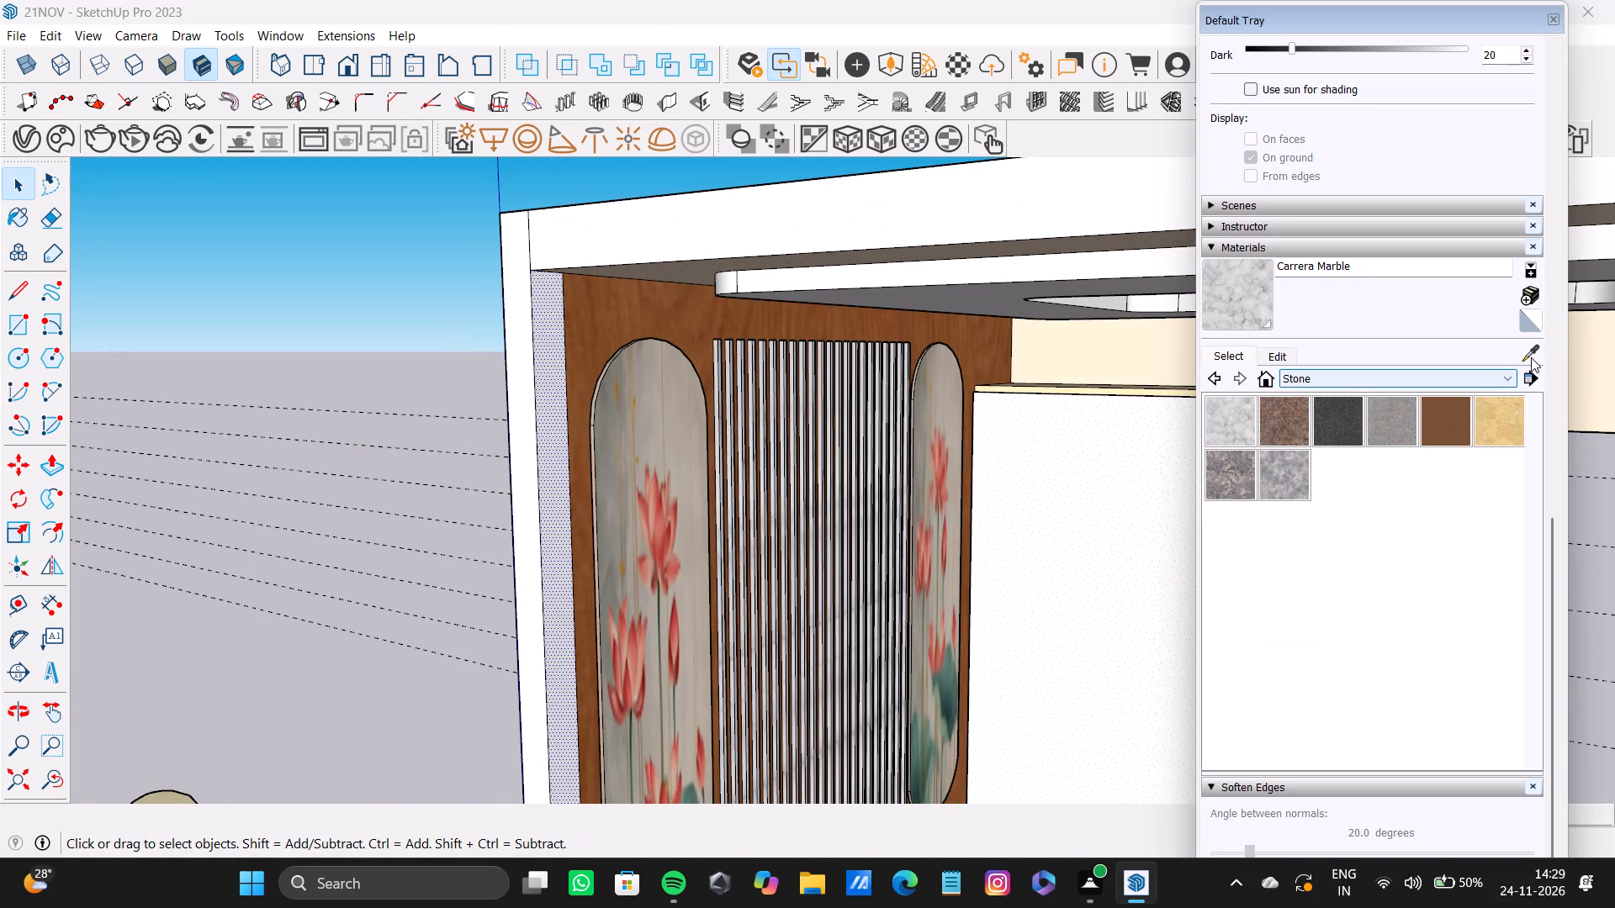
{"action": "left_click", "coordinate": [1531, 357]}
{"action": "left_click_drag", "start_coordinate": [653, 332], "coordinate": [645, 330]}
{"action": "left_click", "coordinate": [543, 319]}
{"action": "scroll", "coordinate": [664, 396], "scroll_direction": "down", "scroll_amount": 7}
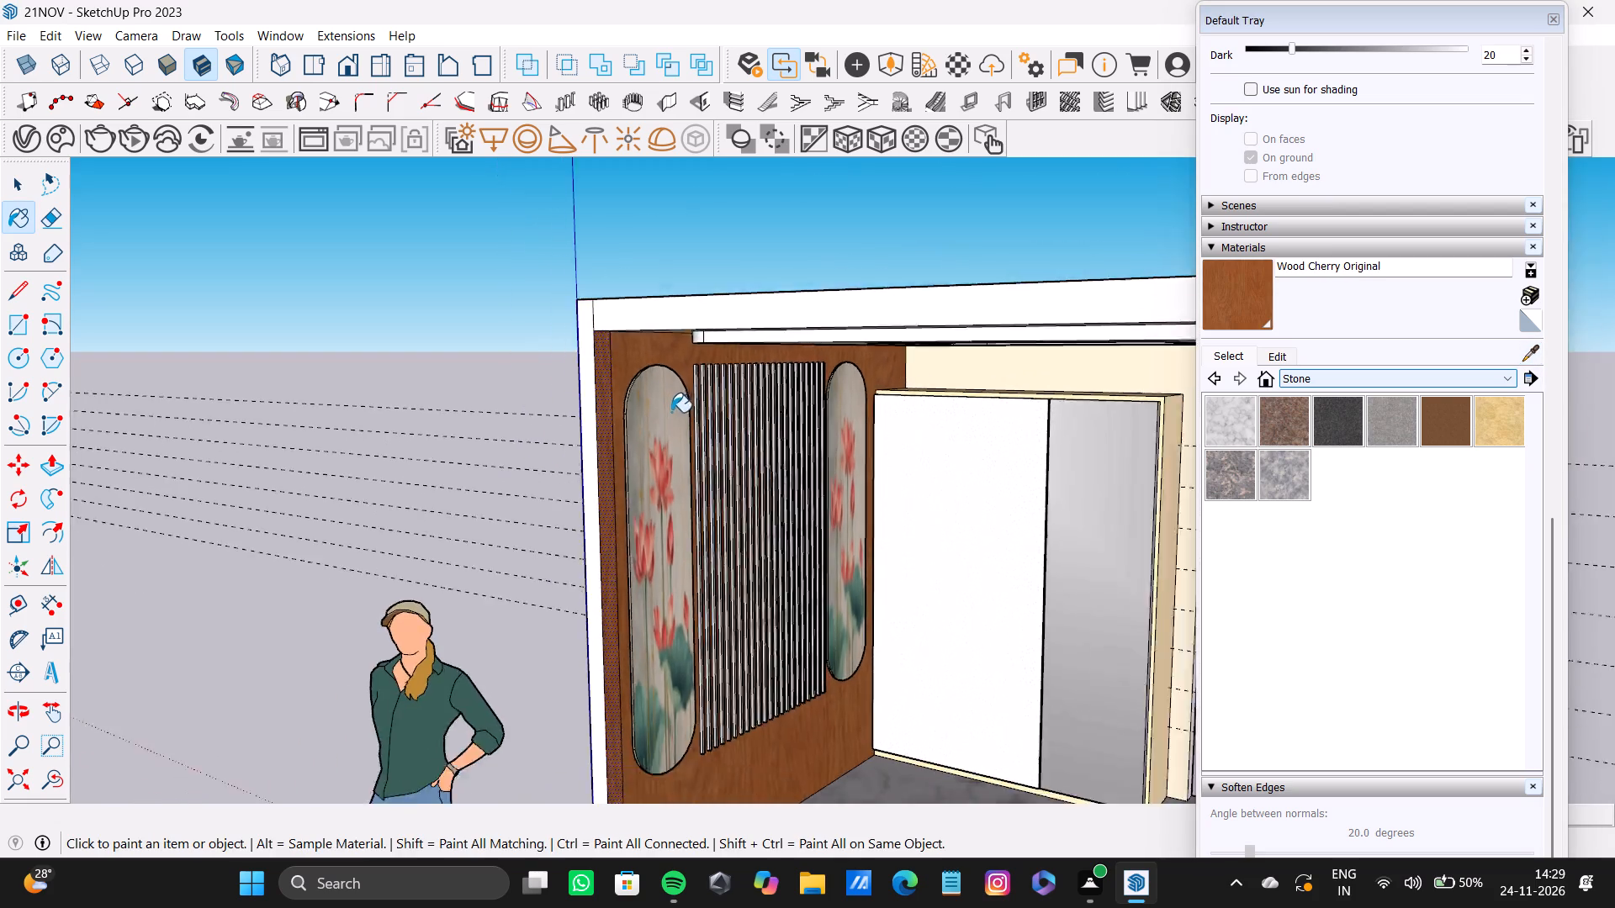
Delete the vertical edge between the narrow front strip and the lotus-panel wood wall.
{"action": "scroll", "coordinate": [671, 412], "scroll_direction": "down", "scroll_amount": 1}
{"action": "middle_click_drag", "start_coordinate": [673, 427], "coordinate": [665, 335]}
{"action": "key", "text": "space"}
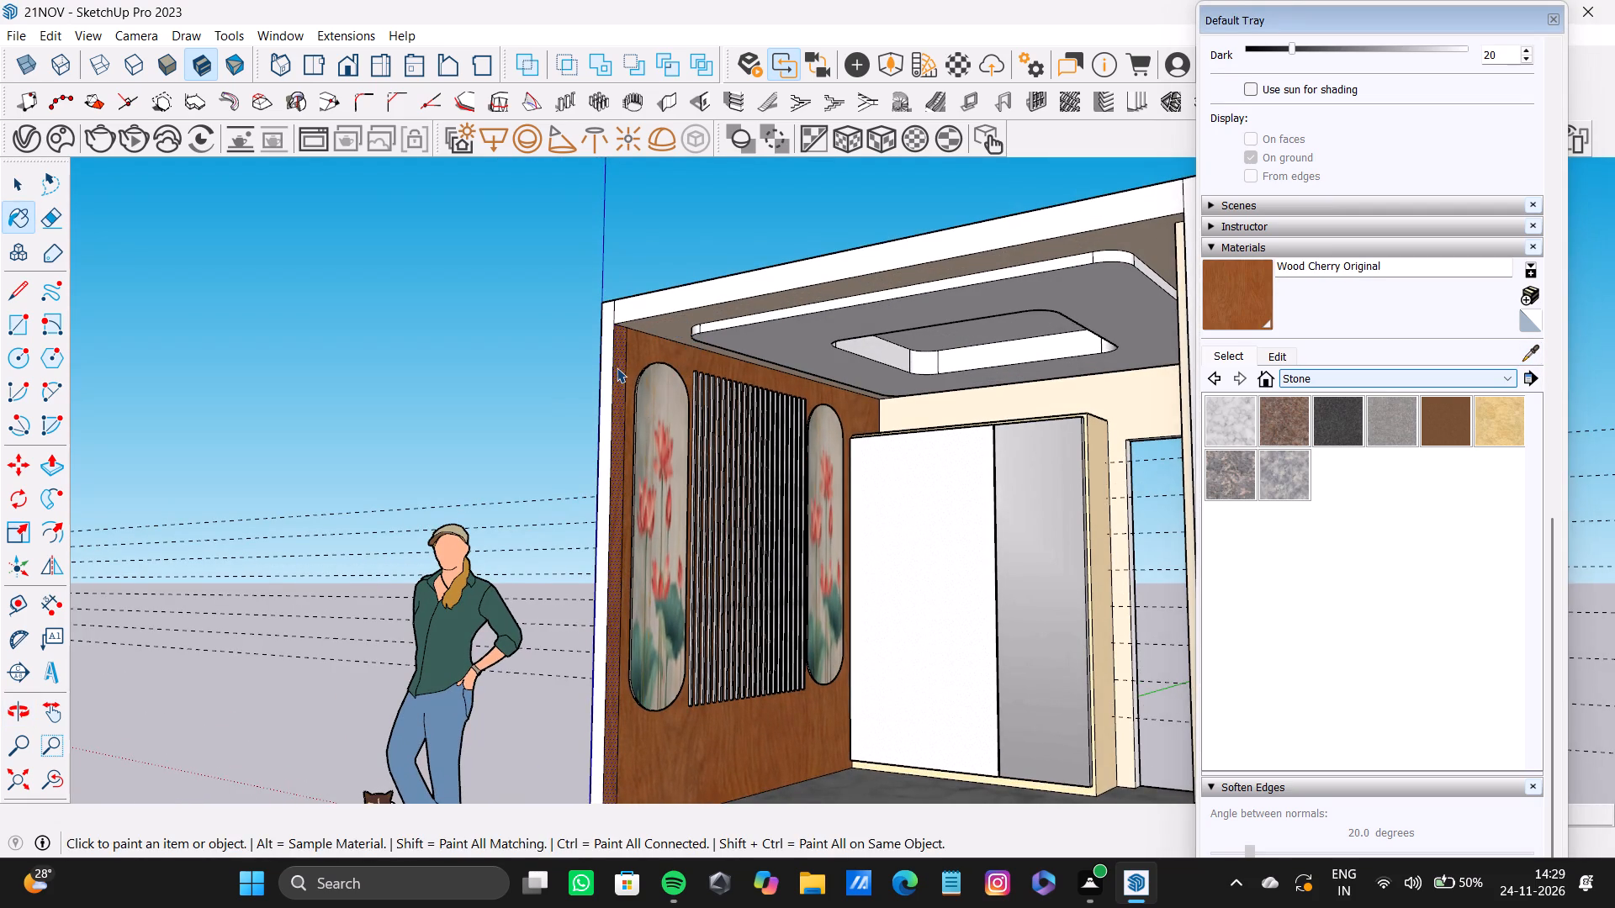
{"action": "scroll", "coordinate": [617, 367], "scroll_direction": "up", "scroll_amount": 7}
{"action": "left_click", "coordinate": [631, 372]}
{"action": "key", "text": "Delete"}
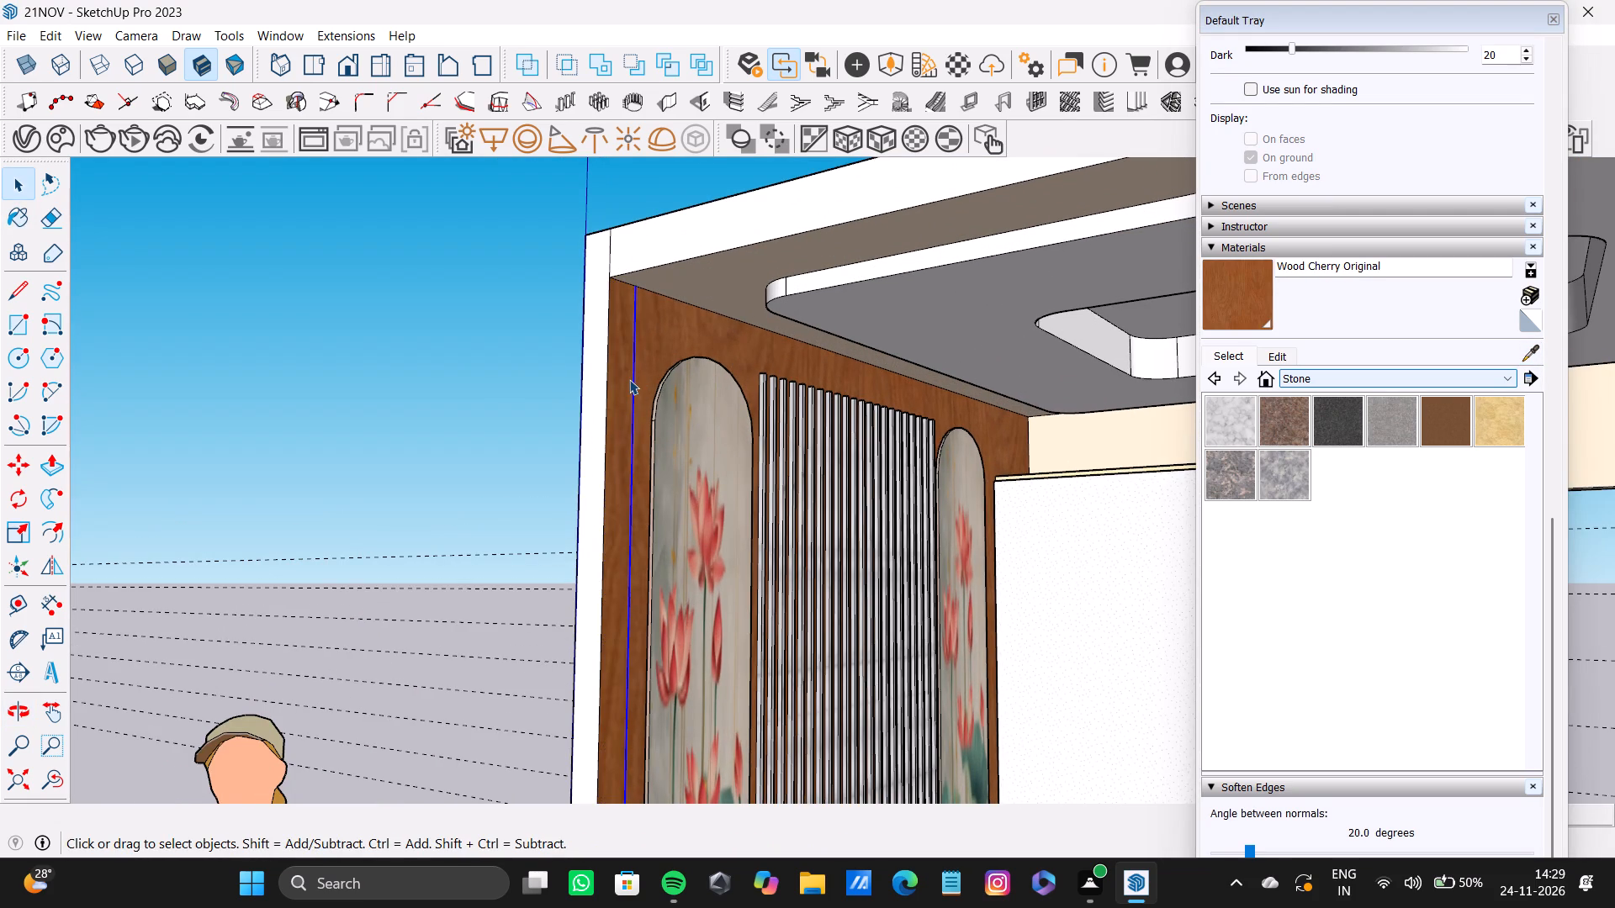
{"action": "key", "text": "space"}
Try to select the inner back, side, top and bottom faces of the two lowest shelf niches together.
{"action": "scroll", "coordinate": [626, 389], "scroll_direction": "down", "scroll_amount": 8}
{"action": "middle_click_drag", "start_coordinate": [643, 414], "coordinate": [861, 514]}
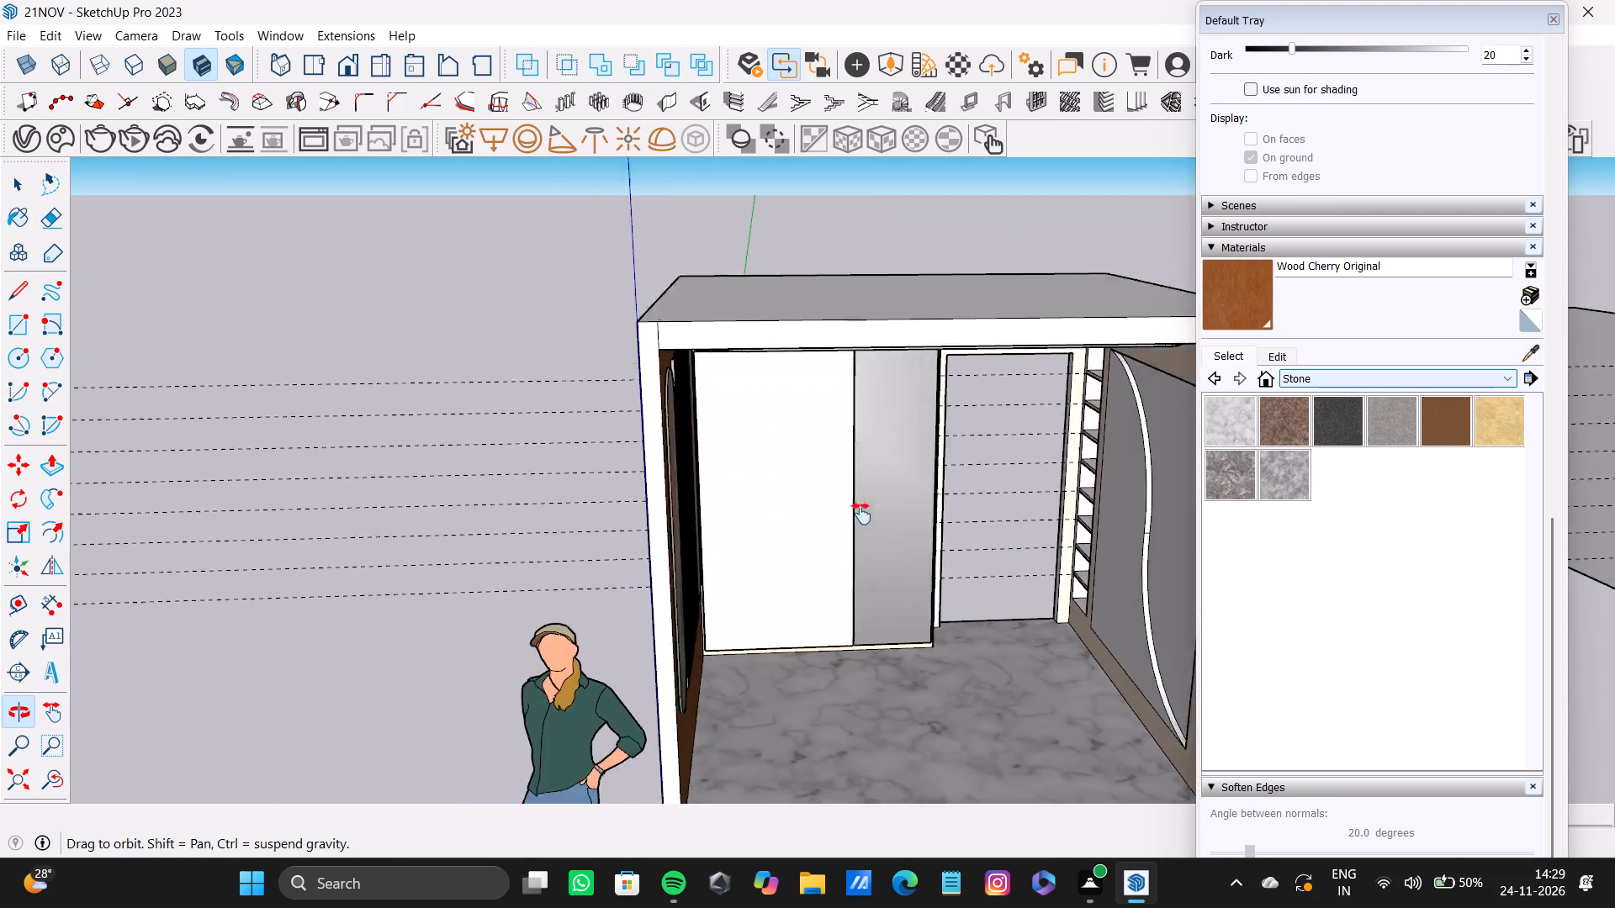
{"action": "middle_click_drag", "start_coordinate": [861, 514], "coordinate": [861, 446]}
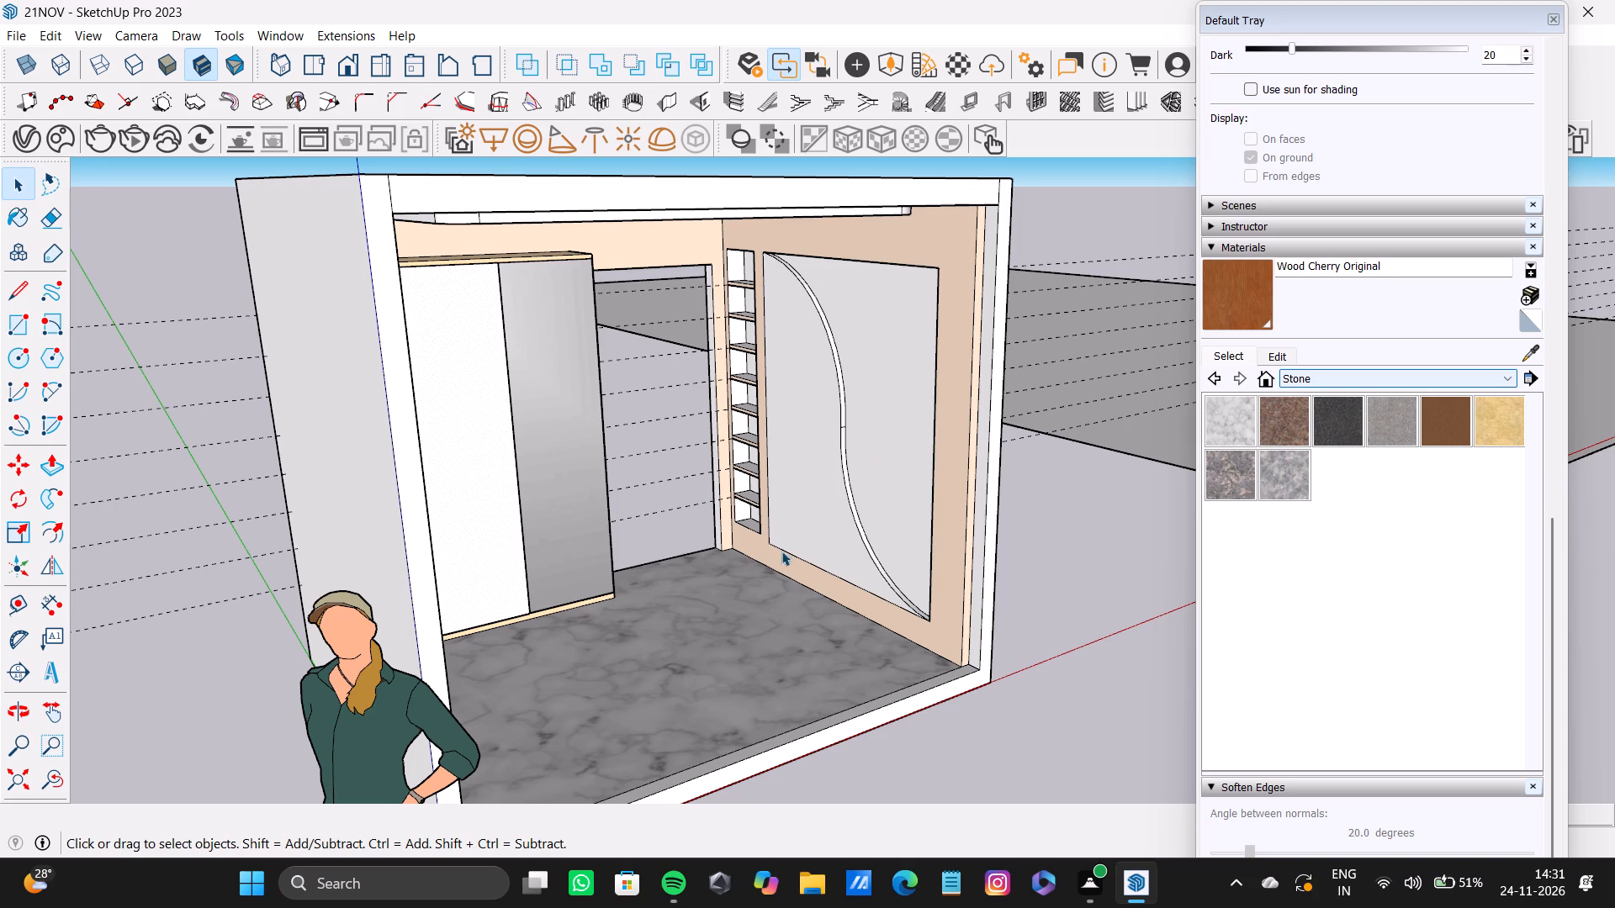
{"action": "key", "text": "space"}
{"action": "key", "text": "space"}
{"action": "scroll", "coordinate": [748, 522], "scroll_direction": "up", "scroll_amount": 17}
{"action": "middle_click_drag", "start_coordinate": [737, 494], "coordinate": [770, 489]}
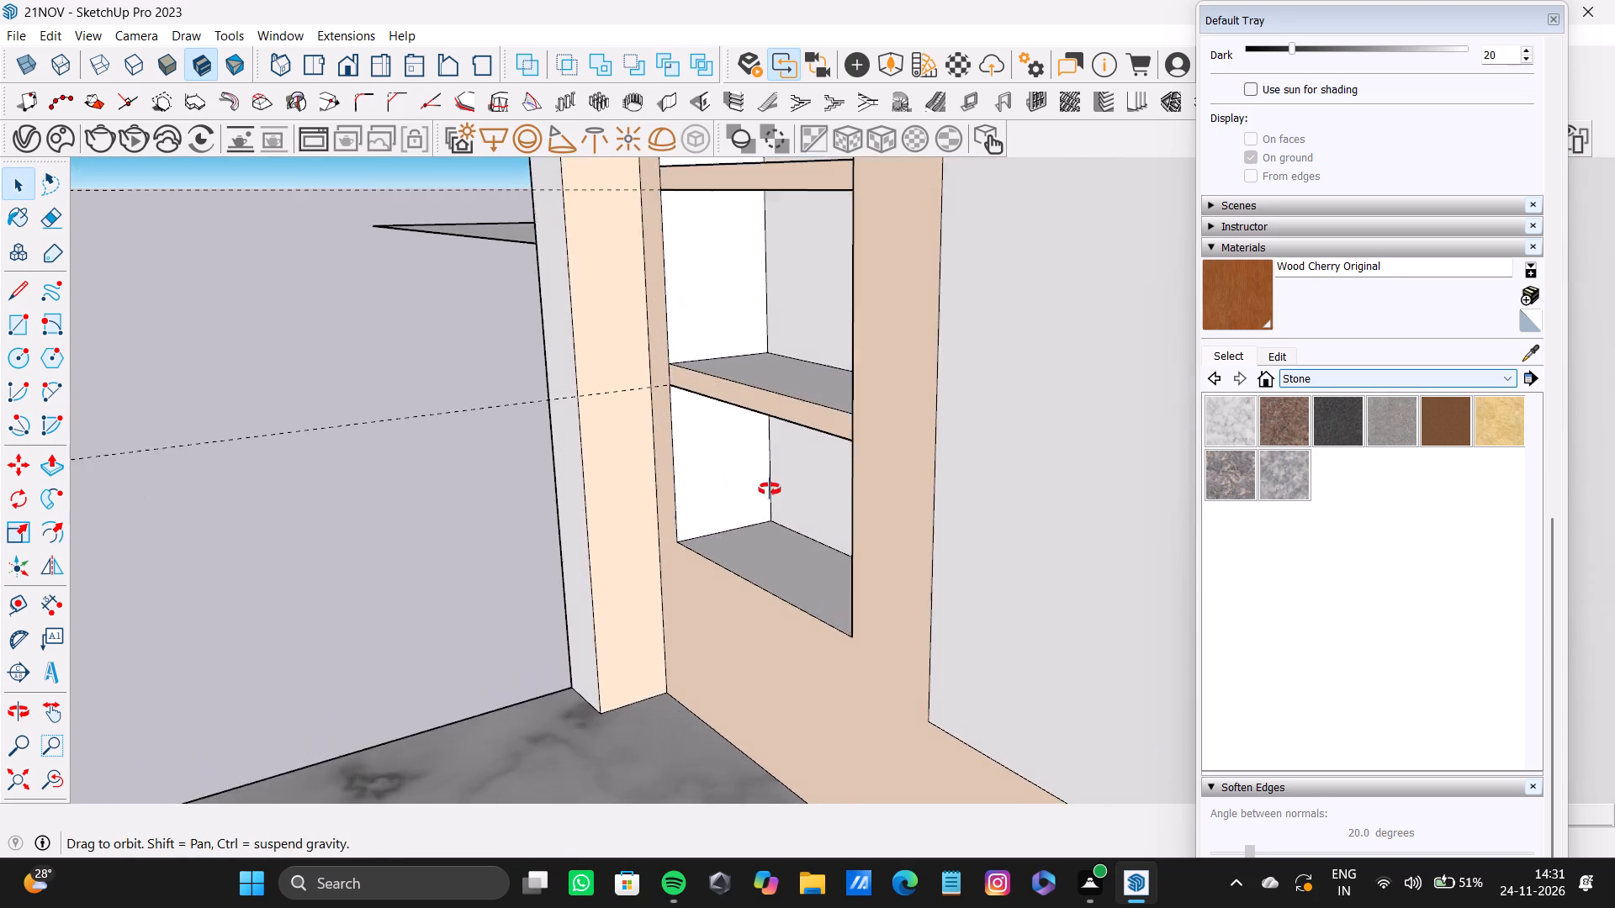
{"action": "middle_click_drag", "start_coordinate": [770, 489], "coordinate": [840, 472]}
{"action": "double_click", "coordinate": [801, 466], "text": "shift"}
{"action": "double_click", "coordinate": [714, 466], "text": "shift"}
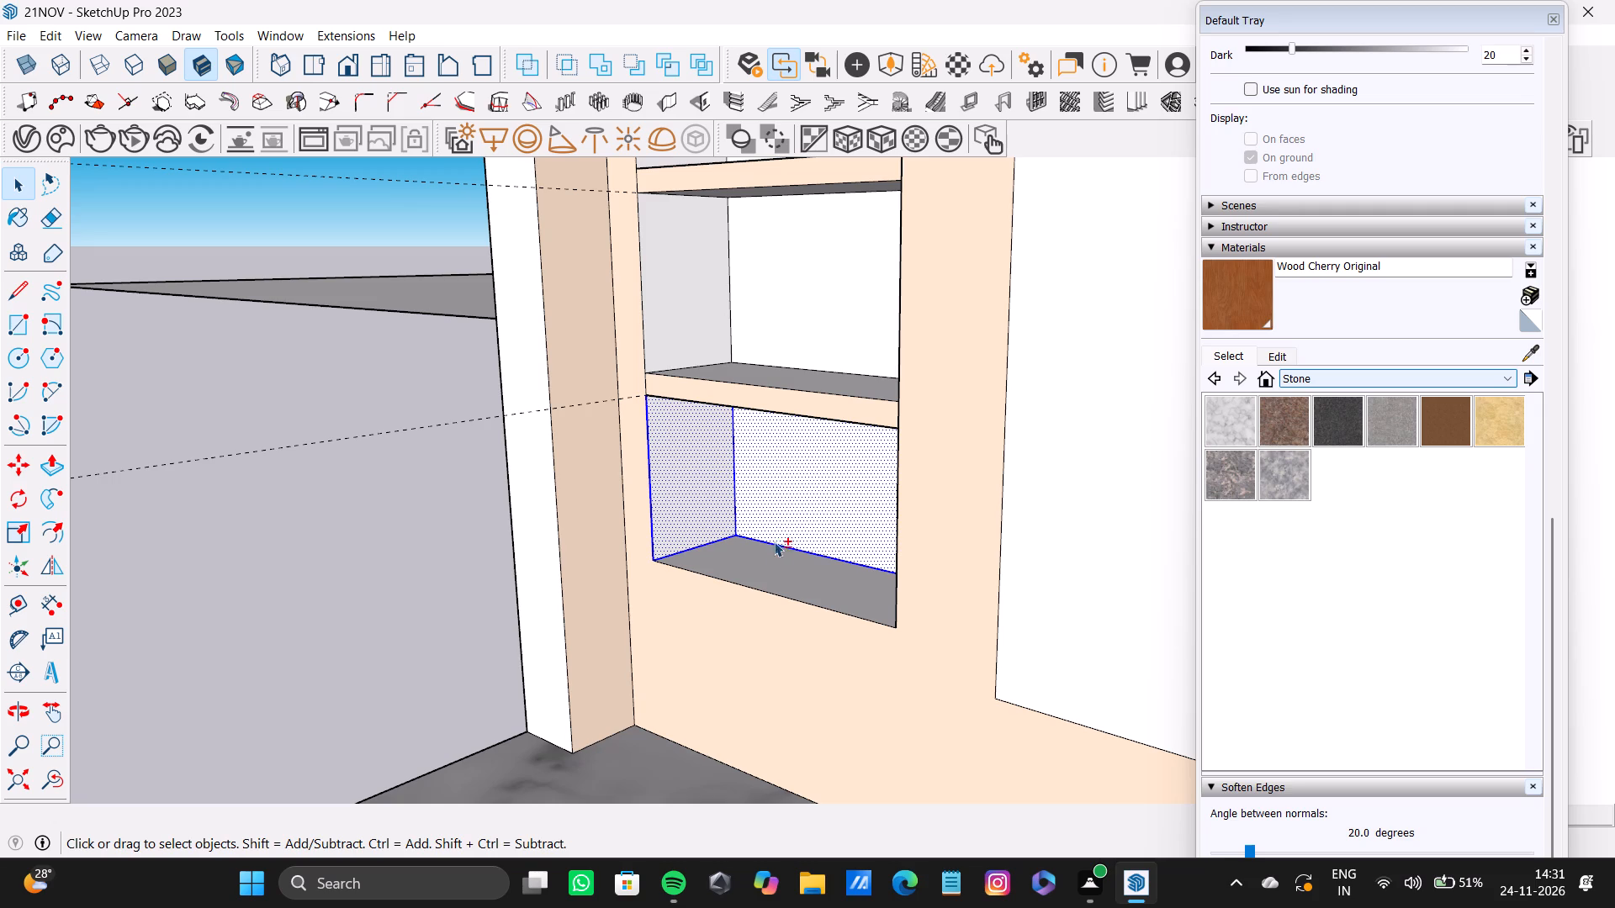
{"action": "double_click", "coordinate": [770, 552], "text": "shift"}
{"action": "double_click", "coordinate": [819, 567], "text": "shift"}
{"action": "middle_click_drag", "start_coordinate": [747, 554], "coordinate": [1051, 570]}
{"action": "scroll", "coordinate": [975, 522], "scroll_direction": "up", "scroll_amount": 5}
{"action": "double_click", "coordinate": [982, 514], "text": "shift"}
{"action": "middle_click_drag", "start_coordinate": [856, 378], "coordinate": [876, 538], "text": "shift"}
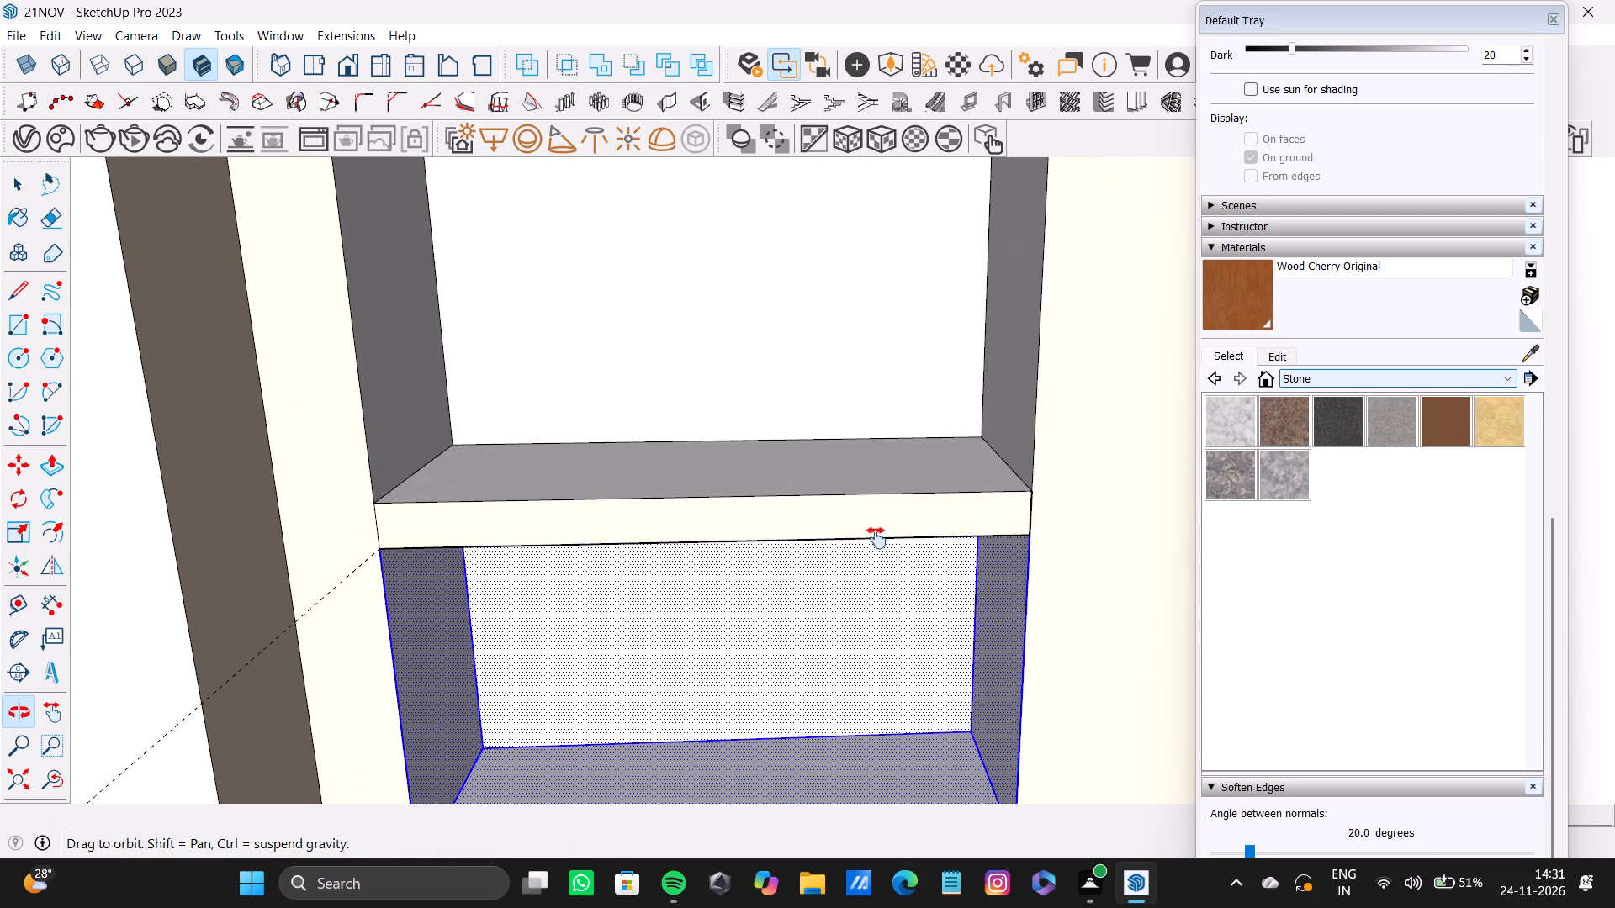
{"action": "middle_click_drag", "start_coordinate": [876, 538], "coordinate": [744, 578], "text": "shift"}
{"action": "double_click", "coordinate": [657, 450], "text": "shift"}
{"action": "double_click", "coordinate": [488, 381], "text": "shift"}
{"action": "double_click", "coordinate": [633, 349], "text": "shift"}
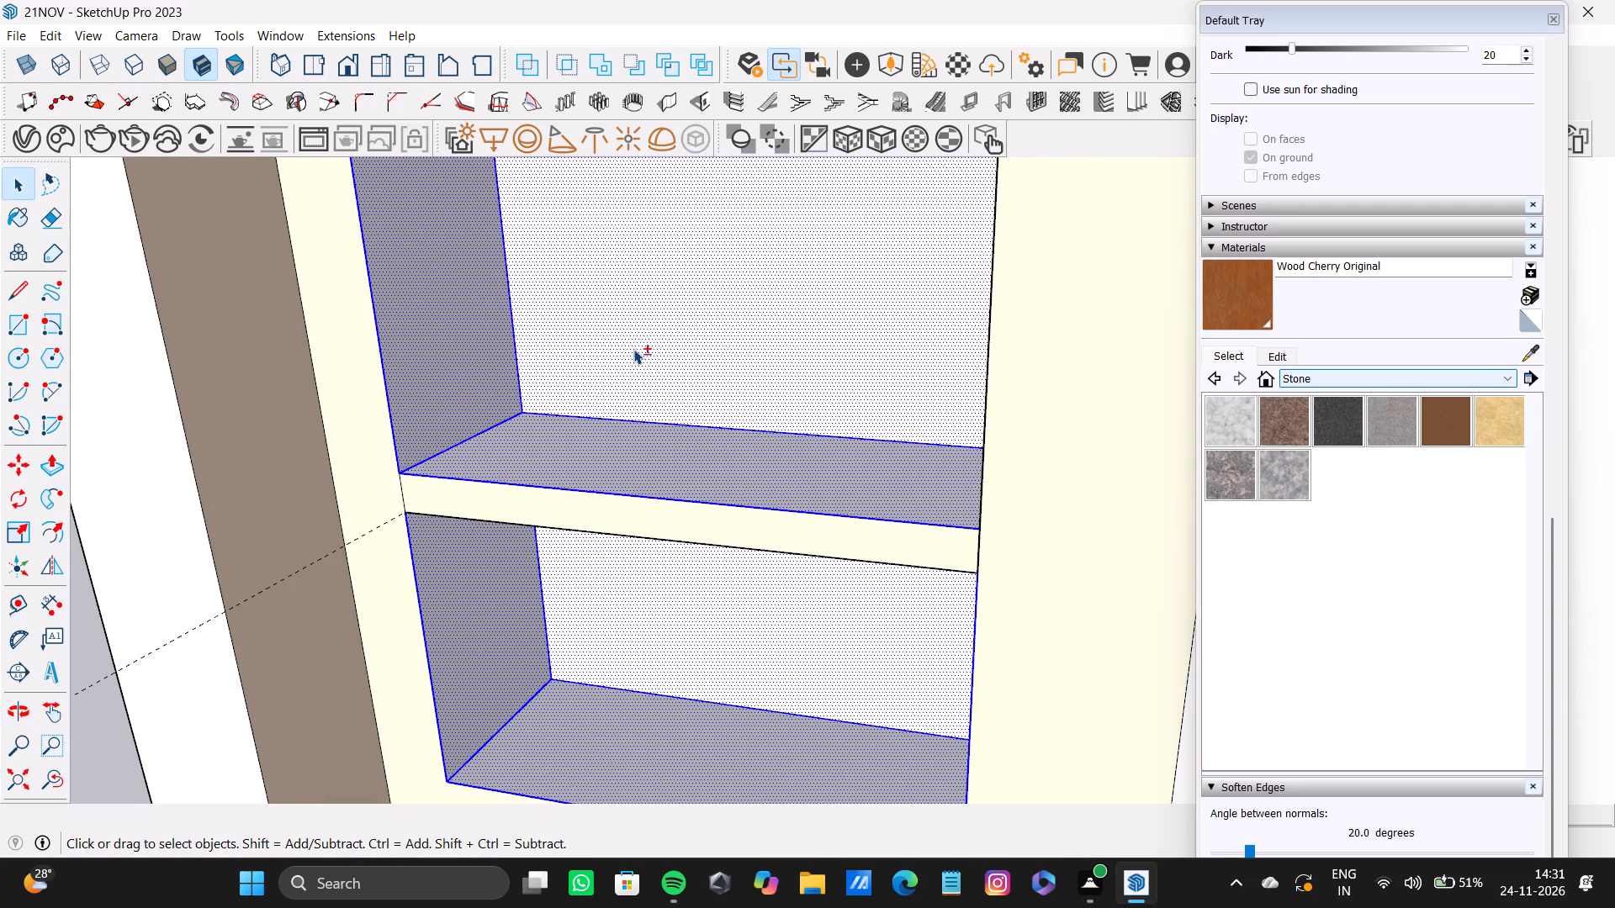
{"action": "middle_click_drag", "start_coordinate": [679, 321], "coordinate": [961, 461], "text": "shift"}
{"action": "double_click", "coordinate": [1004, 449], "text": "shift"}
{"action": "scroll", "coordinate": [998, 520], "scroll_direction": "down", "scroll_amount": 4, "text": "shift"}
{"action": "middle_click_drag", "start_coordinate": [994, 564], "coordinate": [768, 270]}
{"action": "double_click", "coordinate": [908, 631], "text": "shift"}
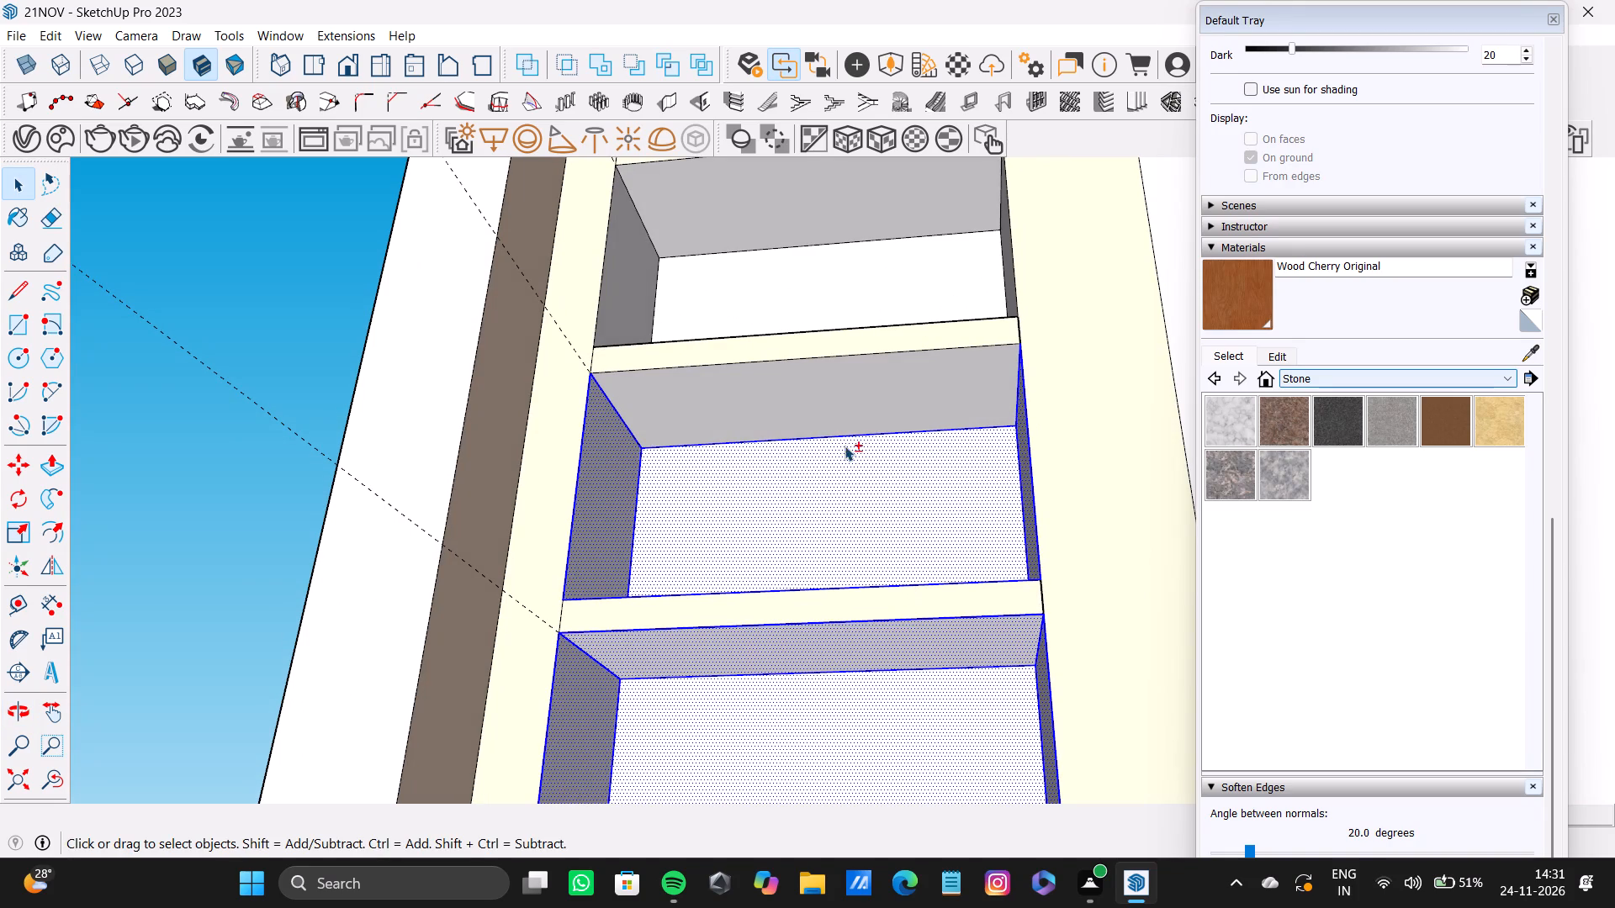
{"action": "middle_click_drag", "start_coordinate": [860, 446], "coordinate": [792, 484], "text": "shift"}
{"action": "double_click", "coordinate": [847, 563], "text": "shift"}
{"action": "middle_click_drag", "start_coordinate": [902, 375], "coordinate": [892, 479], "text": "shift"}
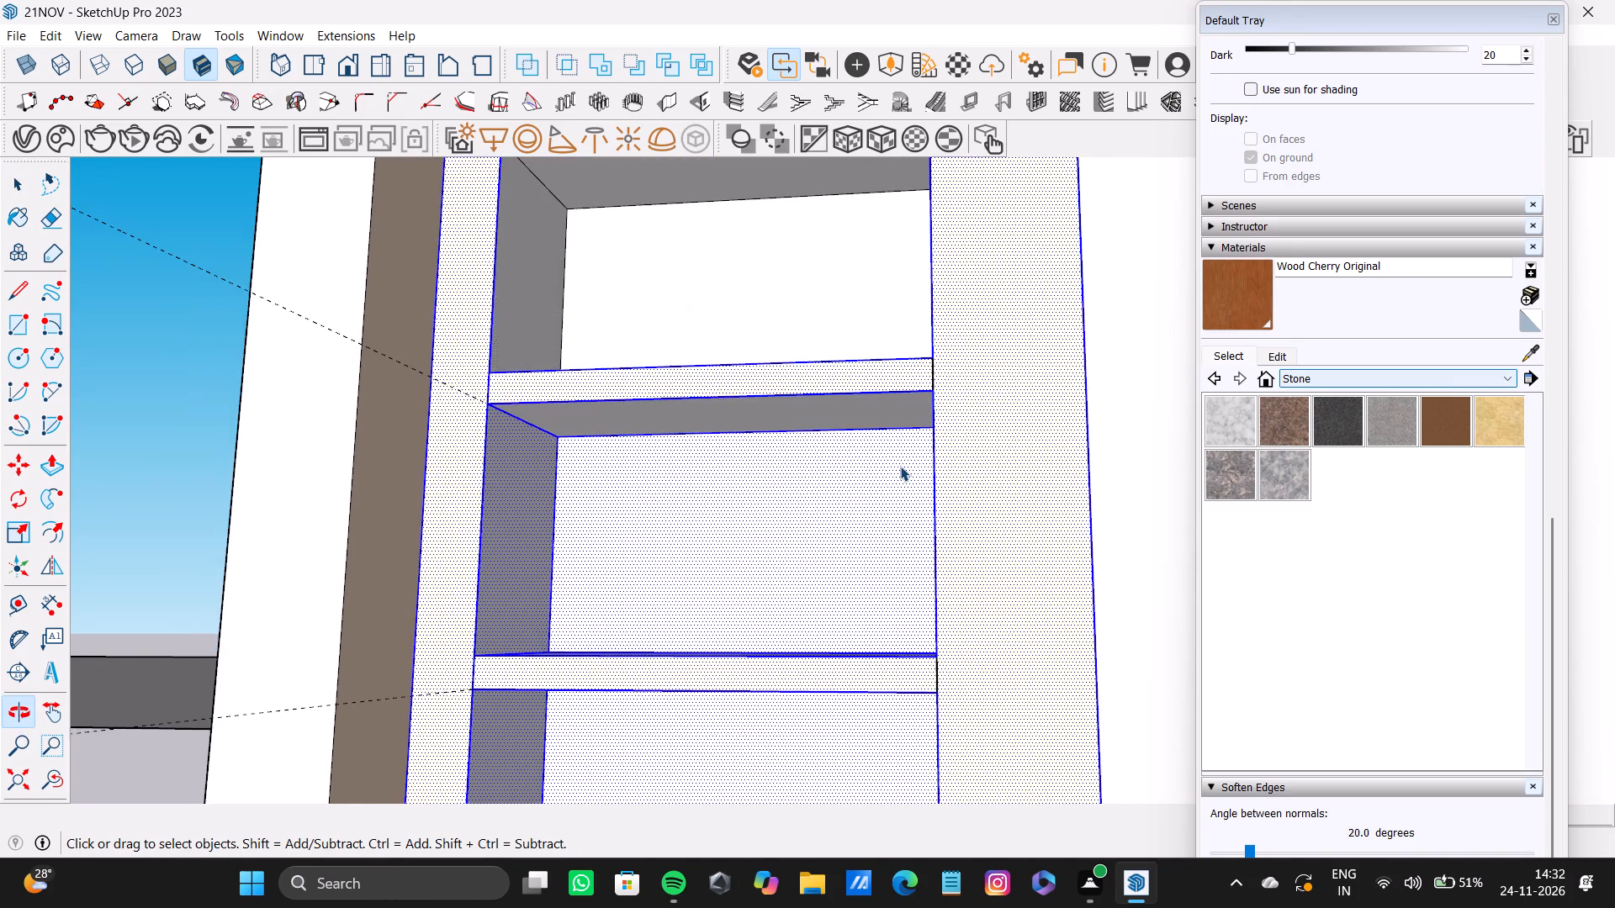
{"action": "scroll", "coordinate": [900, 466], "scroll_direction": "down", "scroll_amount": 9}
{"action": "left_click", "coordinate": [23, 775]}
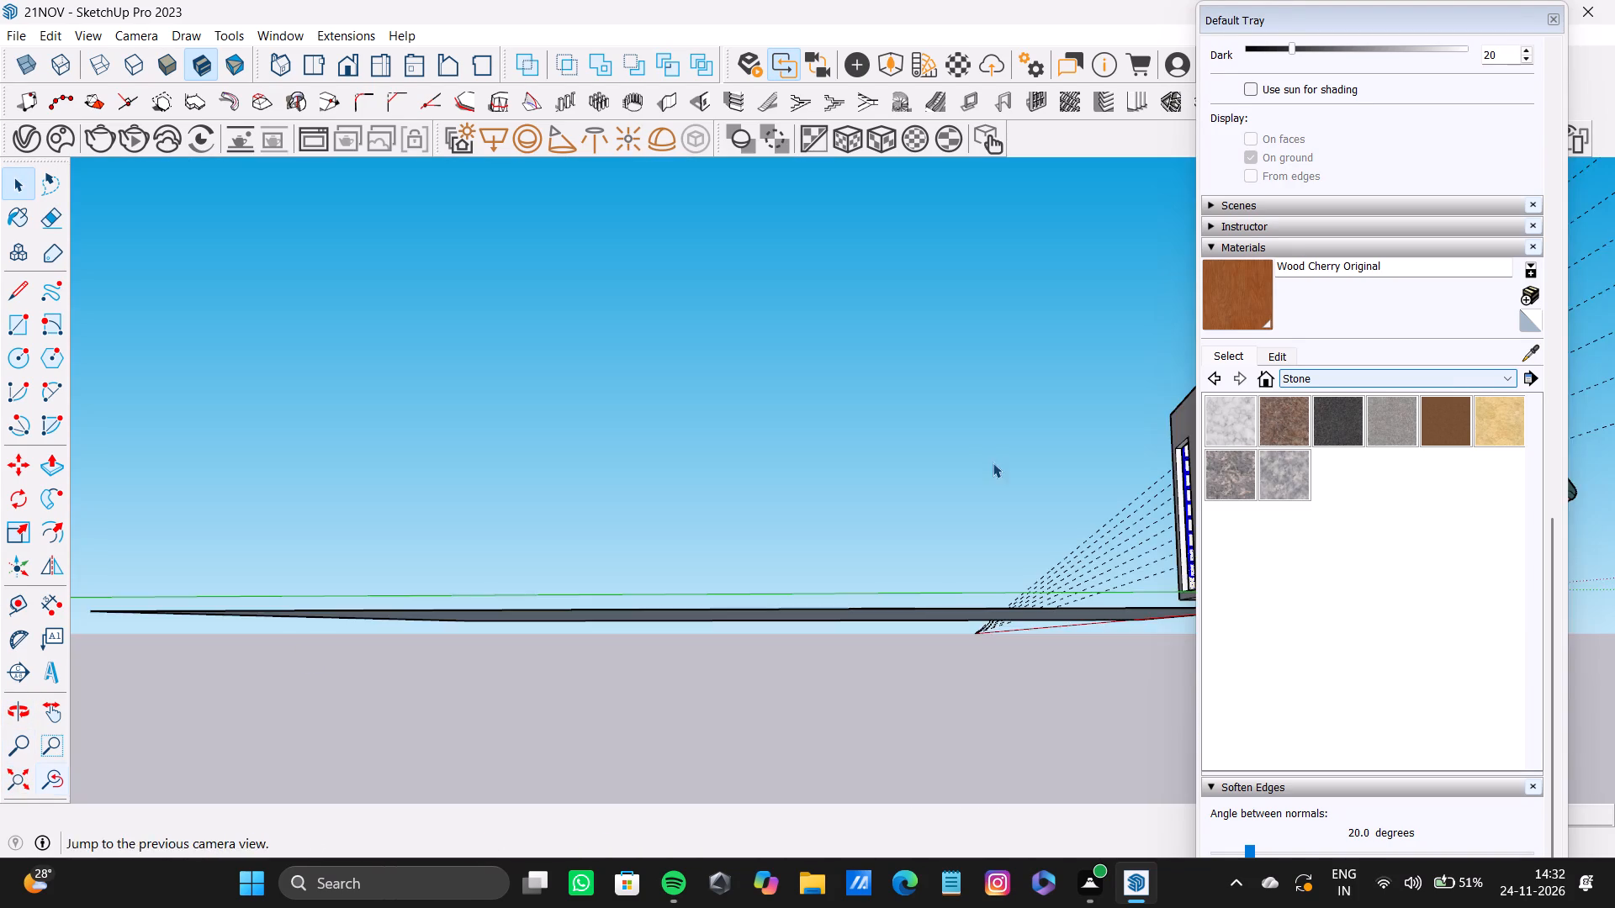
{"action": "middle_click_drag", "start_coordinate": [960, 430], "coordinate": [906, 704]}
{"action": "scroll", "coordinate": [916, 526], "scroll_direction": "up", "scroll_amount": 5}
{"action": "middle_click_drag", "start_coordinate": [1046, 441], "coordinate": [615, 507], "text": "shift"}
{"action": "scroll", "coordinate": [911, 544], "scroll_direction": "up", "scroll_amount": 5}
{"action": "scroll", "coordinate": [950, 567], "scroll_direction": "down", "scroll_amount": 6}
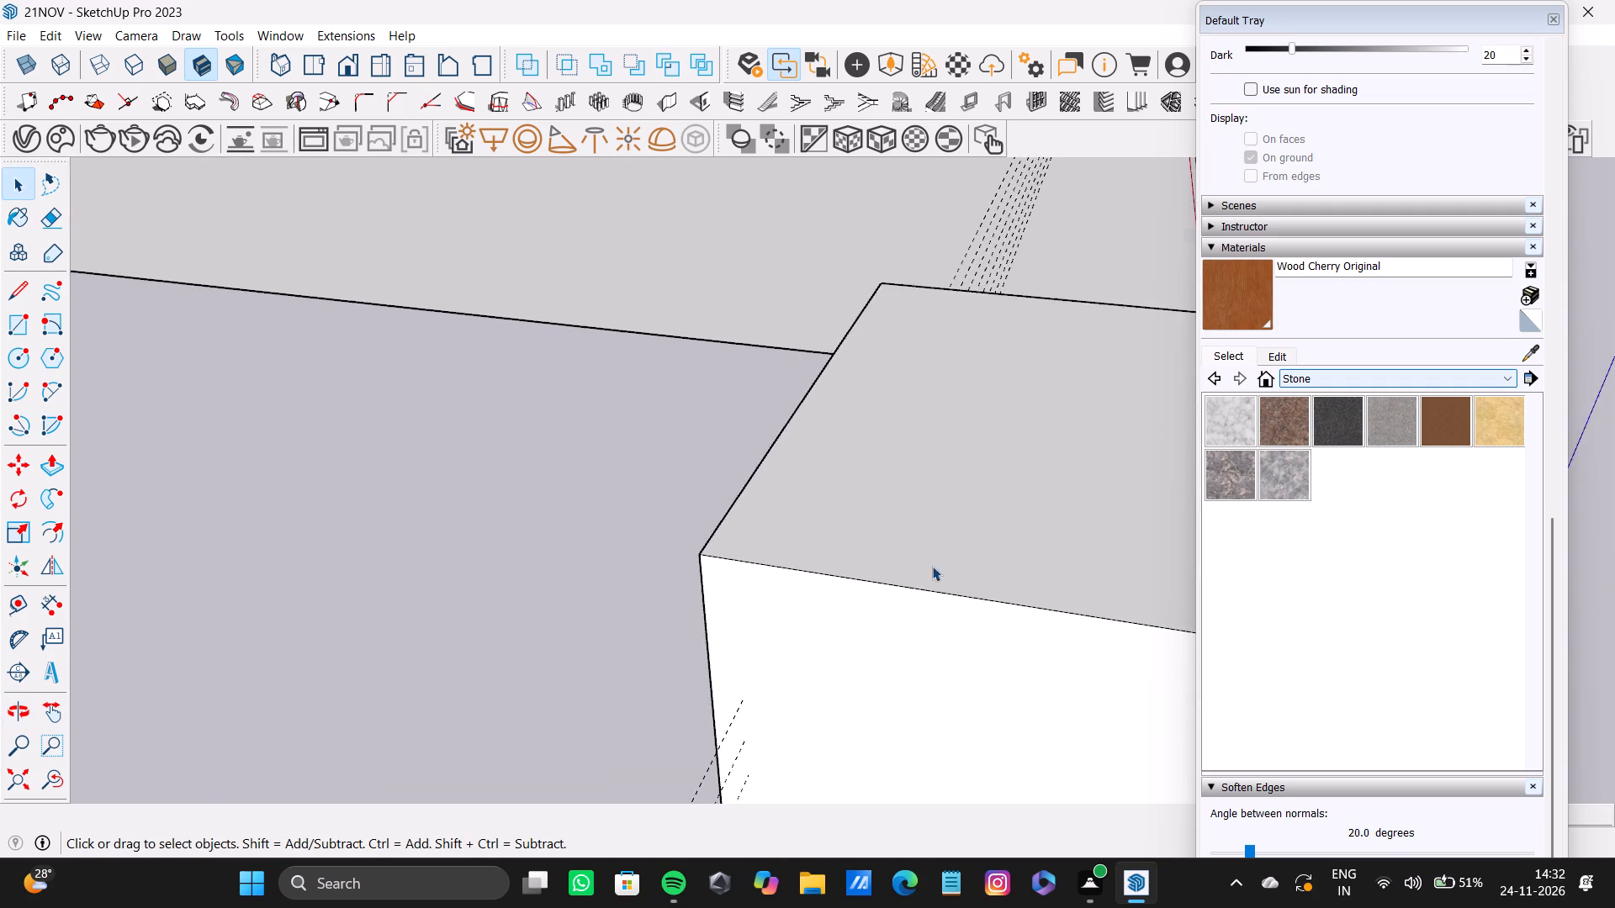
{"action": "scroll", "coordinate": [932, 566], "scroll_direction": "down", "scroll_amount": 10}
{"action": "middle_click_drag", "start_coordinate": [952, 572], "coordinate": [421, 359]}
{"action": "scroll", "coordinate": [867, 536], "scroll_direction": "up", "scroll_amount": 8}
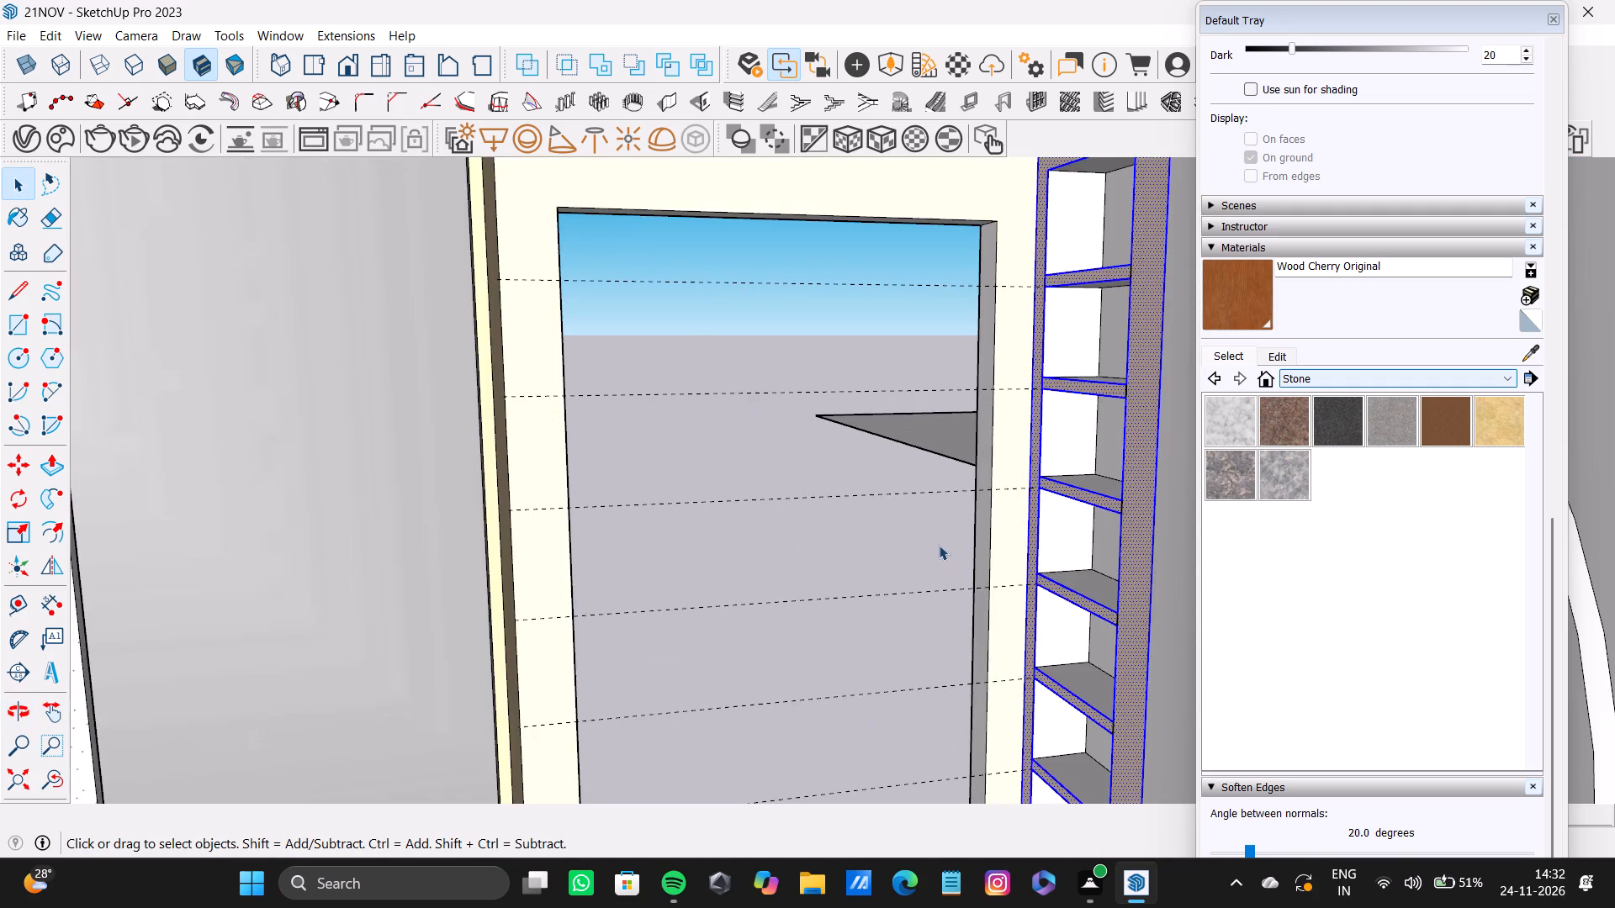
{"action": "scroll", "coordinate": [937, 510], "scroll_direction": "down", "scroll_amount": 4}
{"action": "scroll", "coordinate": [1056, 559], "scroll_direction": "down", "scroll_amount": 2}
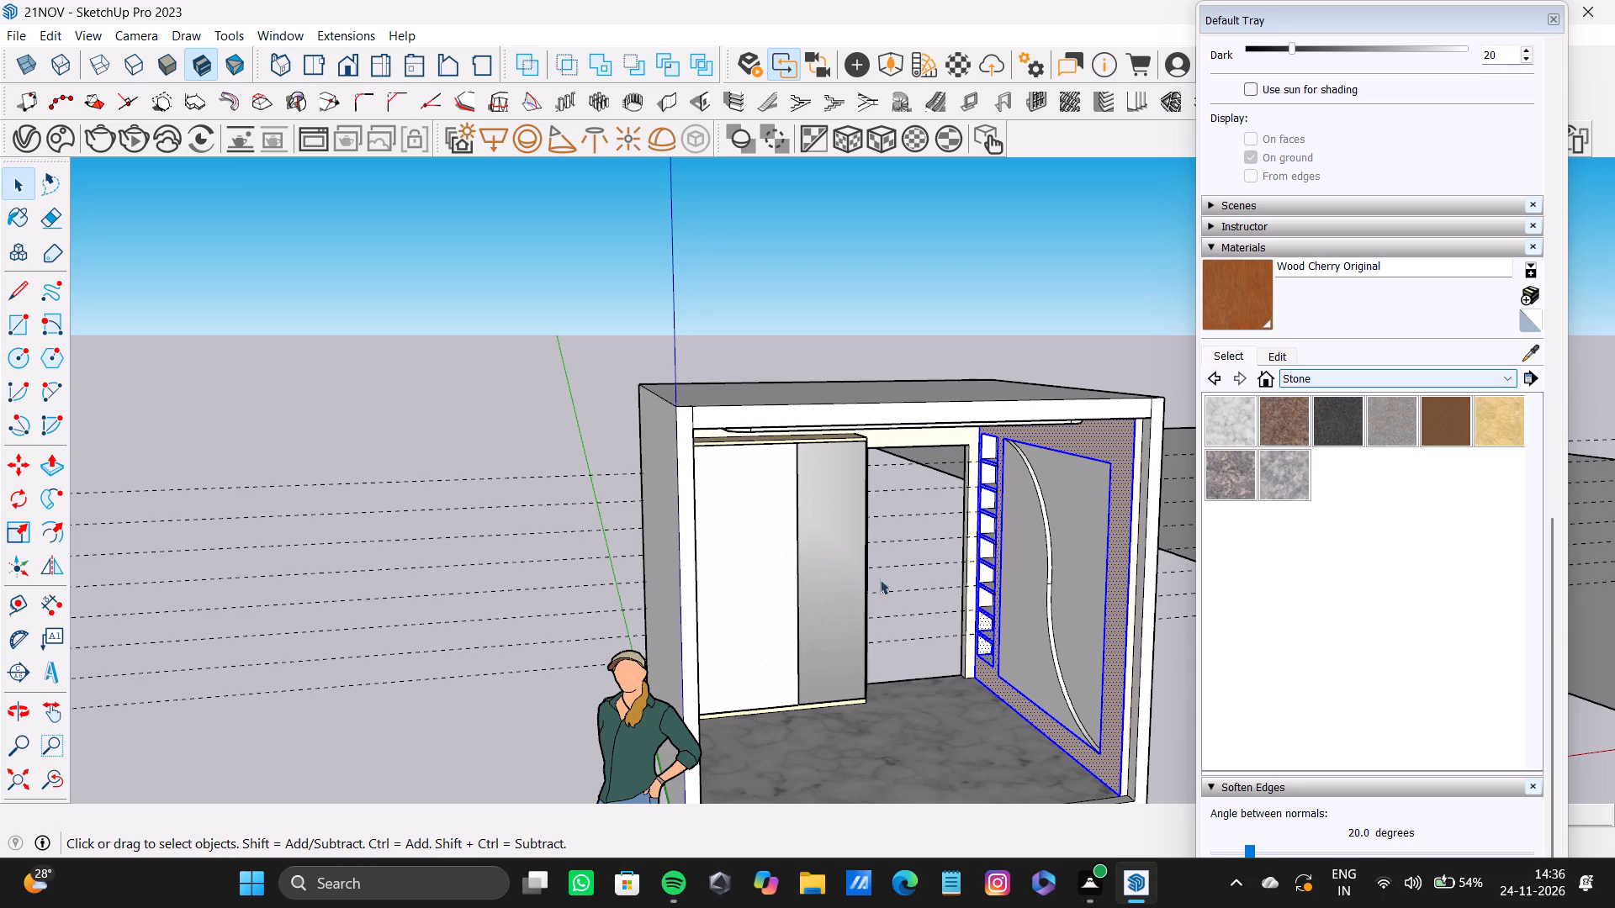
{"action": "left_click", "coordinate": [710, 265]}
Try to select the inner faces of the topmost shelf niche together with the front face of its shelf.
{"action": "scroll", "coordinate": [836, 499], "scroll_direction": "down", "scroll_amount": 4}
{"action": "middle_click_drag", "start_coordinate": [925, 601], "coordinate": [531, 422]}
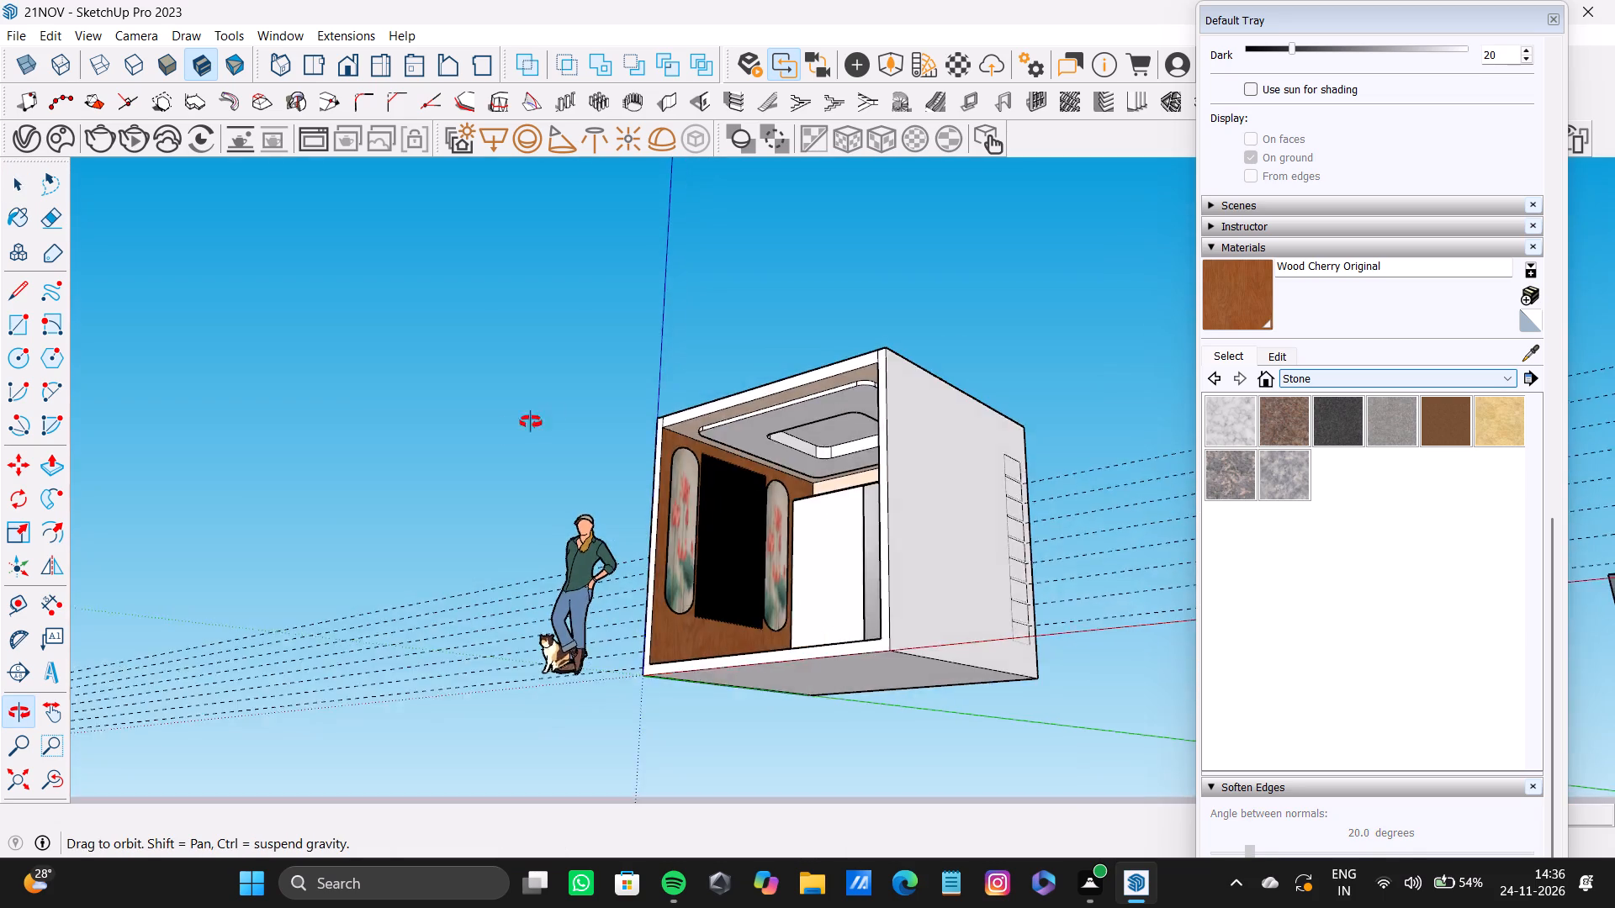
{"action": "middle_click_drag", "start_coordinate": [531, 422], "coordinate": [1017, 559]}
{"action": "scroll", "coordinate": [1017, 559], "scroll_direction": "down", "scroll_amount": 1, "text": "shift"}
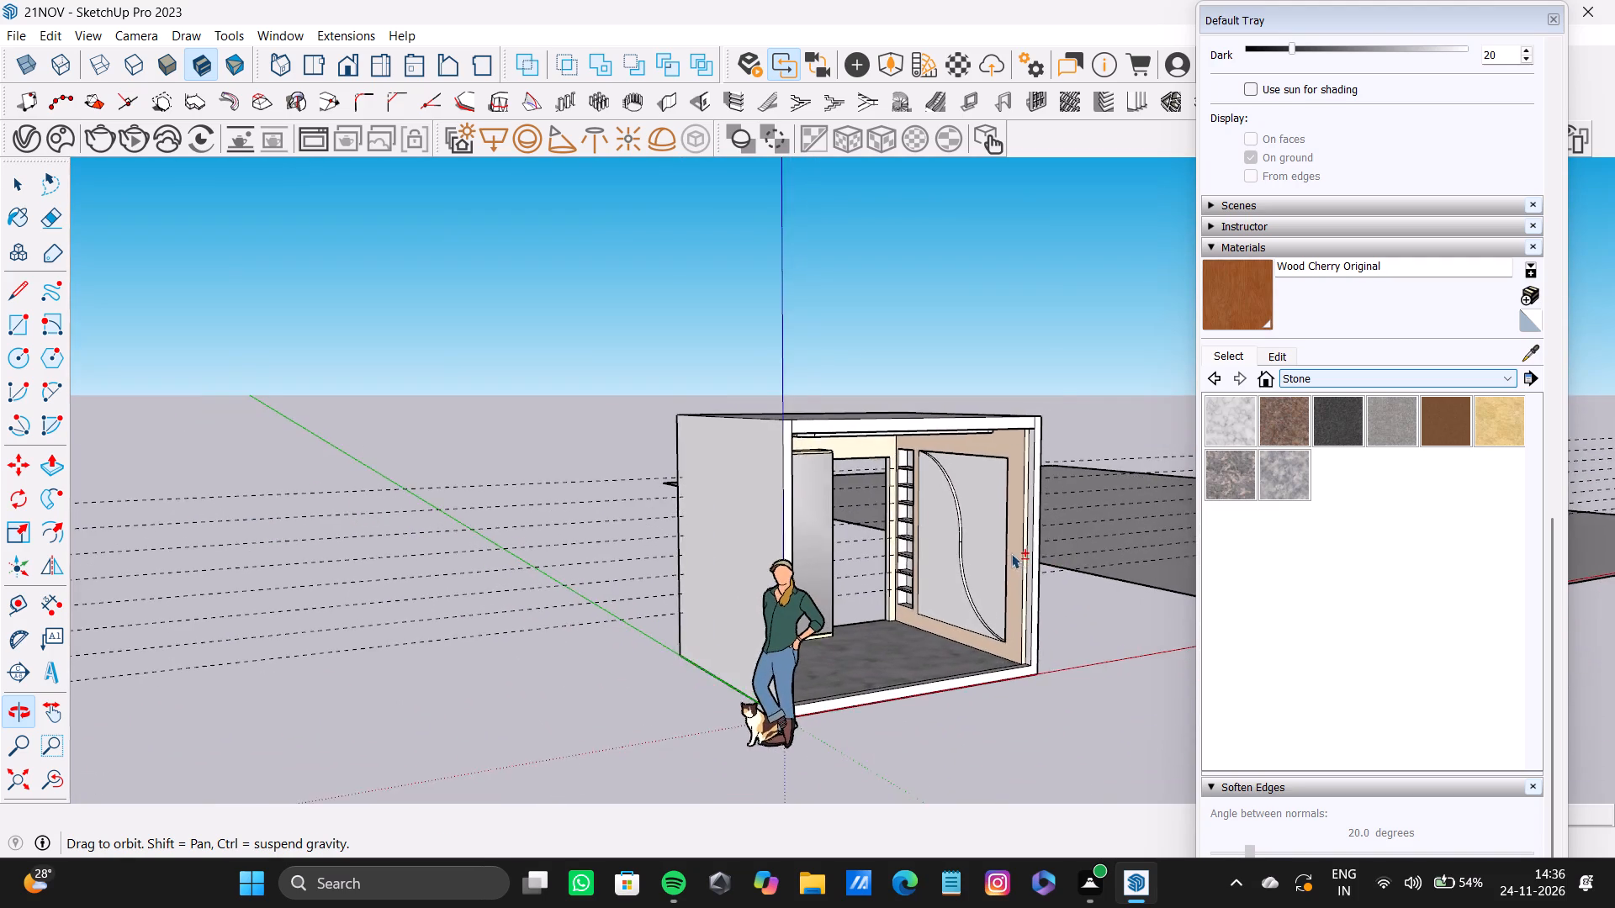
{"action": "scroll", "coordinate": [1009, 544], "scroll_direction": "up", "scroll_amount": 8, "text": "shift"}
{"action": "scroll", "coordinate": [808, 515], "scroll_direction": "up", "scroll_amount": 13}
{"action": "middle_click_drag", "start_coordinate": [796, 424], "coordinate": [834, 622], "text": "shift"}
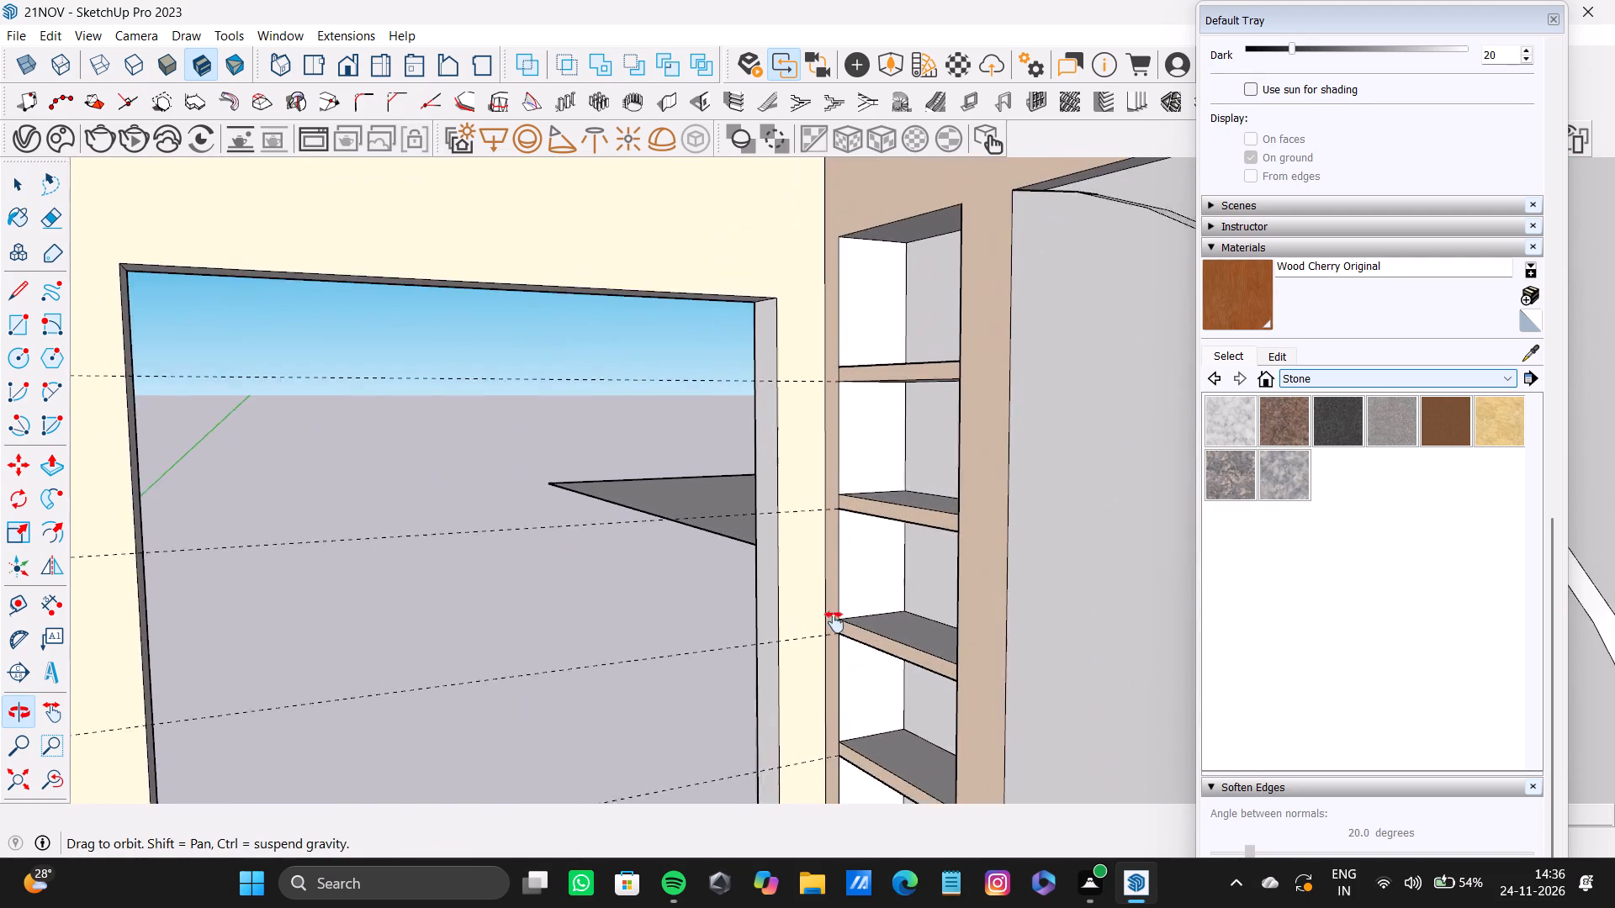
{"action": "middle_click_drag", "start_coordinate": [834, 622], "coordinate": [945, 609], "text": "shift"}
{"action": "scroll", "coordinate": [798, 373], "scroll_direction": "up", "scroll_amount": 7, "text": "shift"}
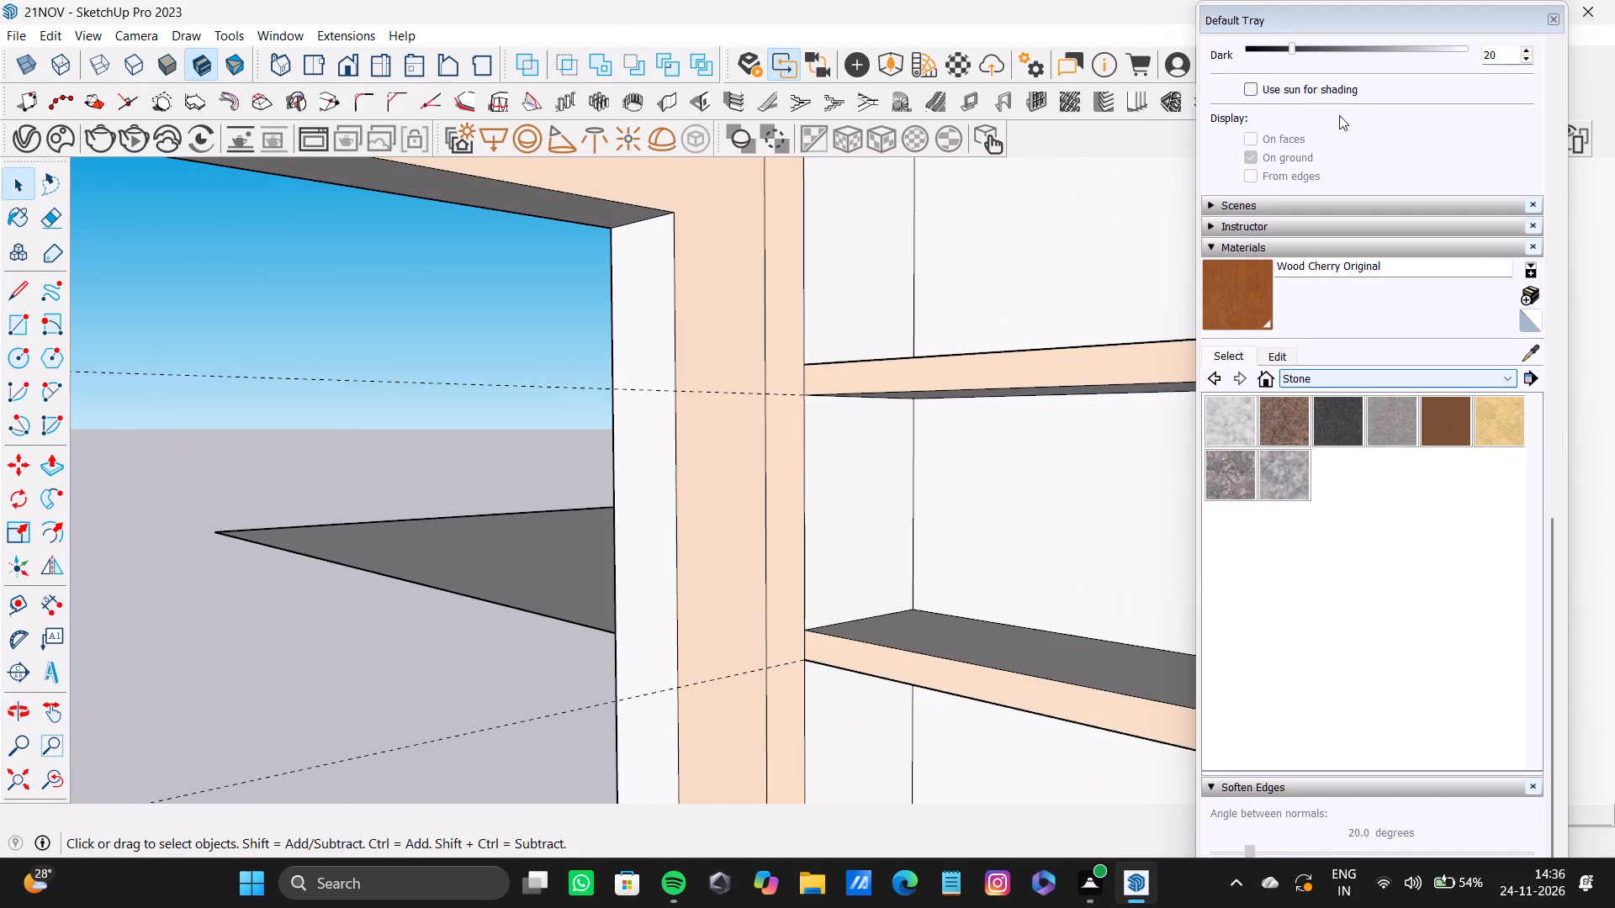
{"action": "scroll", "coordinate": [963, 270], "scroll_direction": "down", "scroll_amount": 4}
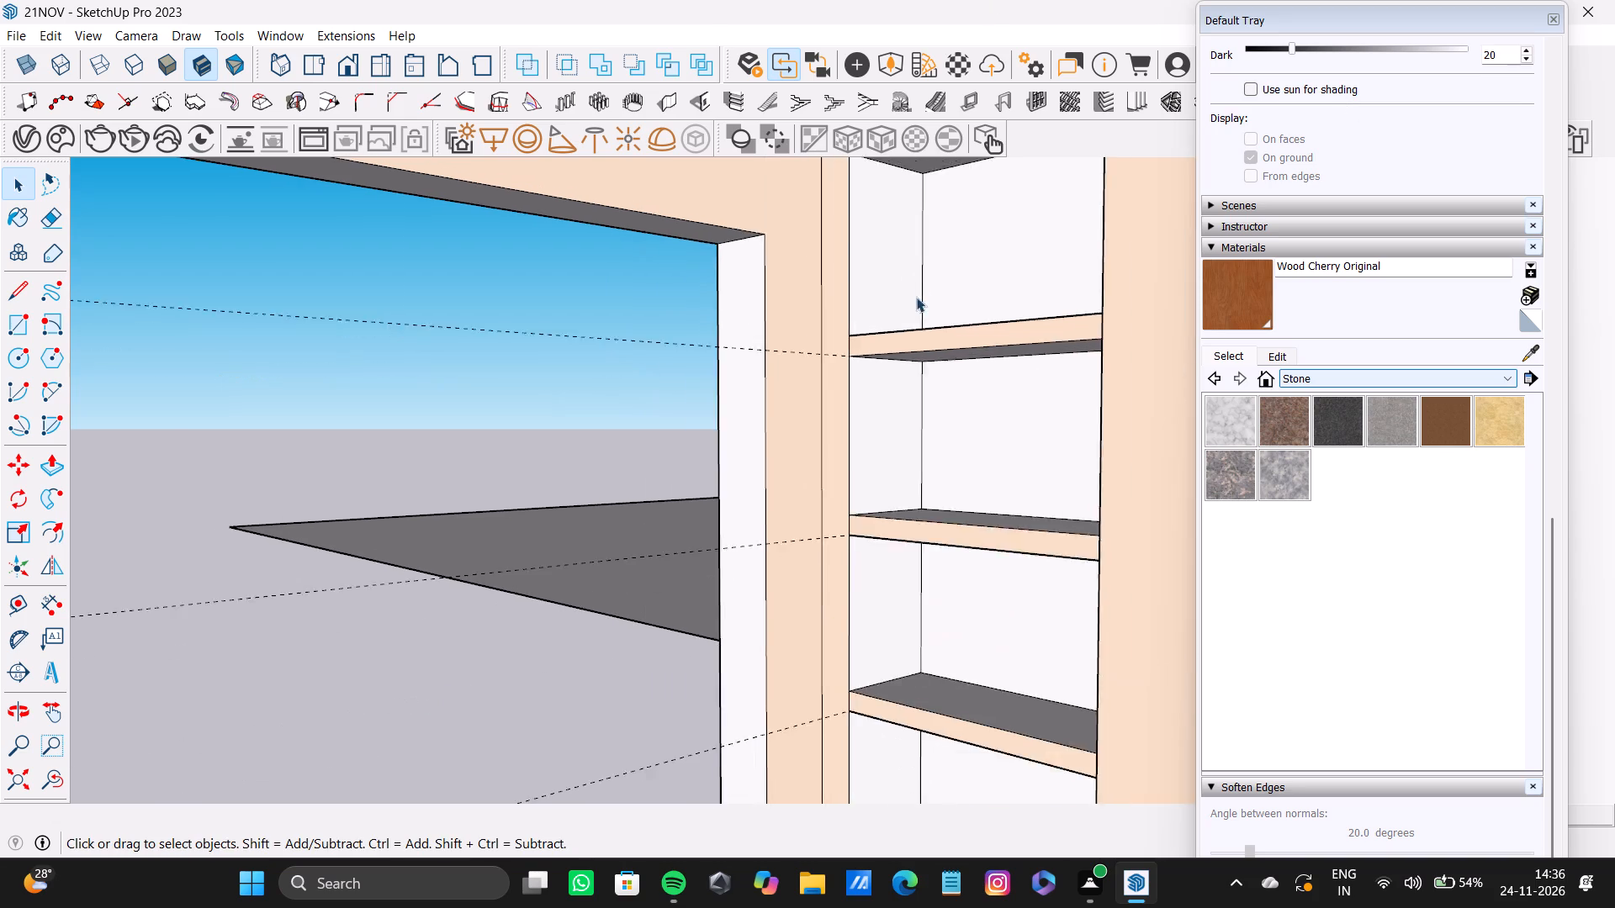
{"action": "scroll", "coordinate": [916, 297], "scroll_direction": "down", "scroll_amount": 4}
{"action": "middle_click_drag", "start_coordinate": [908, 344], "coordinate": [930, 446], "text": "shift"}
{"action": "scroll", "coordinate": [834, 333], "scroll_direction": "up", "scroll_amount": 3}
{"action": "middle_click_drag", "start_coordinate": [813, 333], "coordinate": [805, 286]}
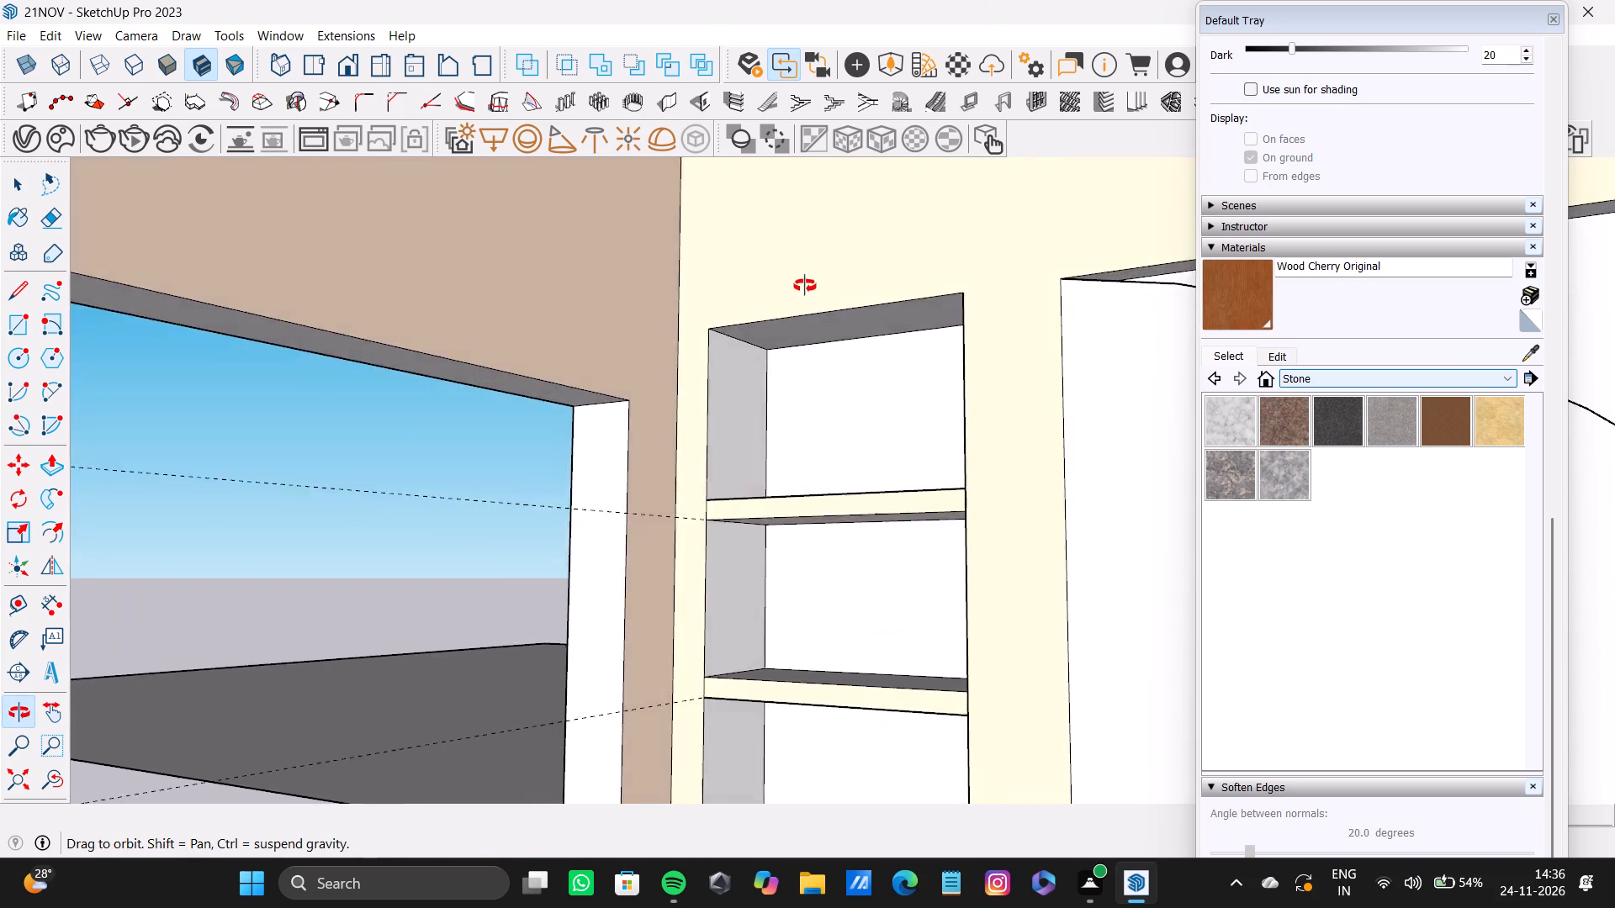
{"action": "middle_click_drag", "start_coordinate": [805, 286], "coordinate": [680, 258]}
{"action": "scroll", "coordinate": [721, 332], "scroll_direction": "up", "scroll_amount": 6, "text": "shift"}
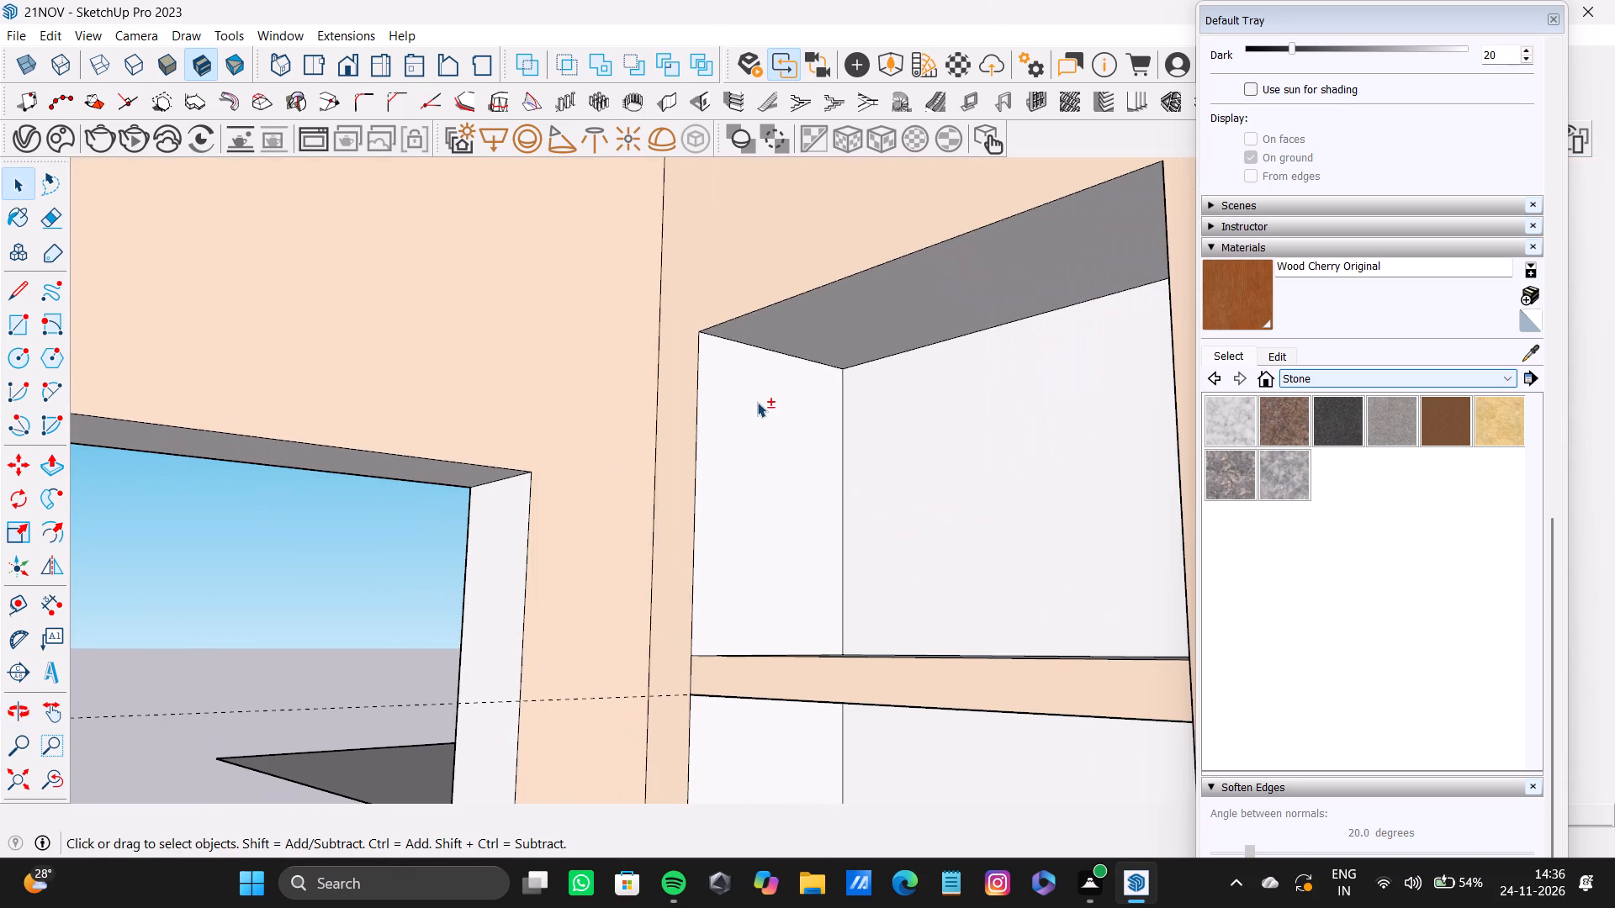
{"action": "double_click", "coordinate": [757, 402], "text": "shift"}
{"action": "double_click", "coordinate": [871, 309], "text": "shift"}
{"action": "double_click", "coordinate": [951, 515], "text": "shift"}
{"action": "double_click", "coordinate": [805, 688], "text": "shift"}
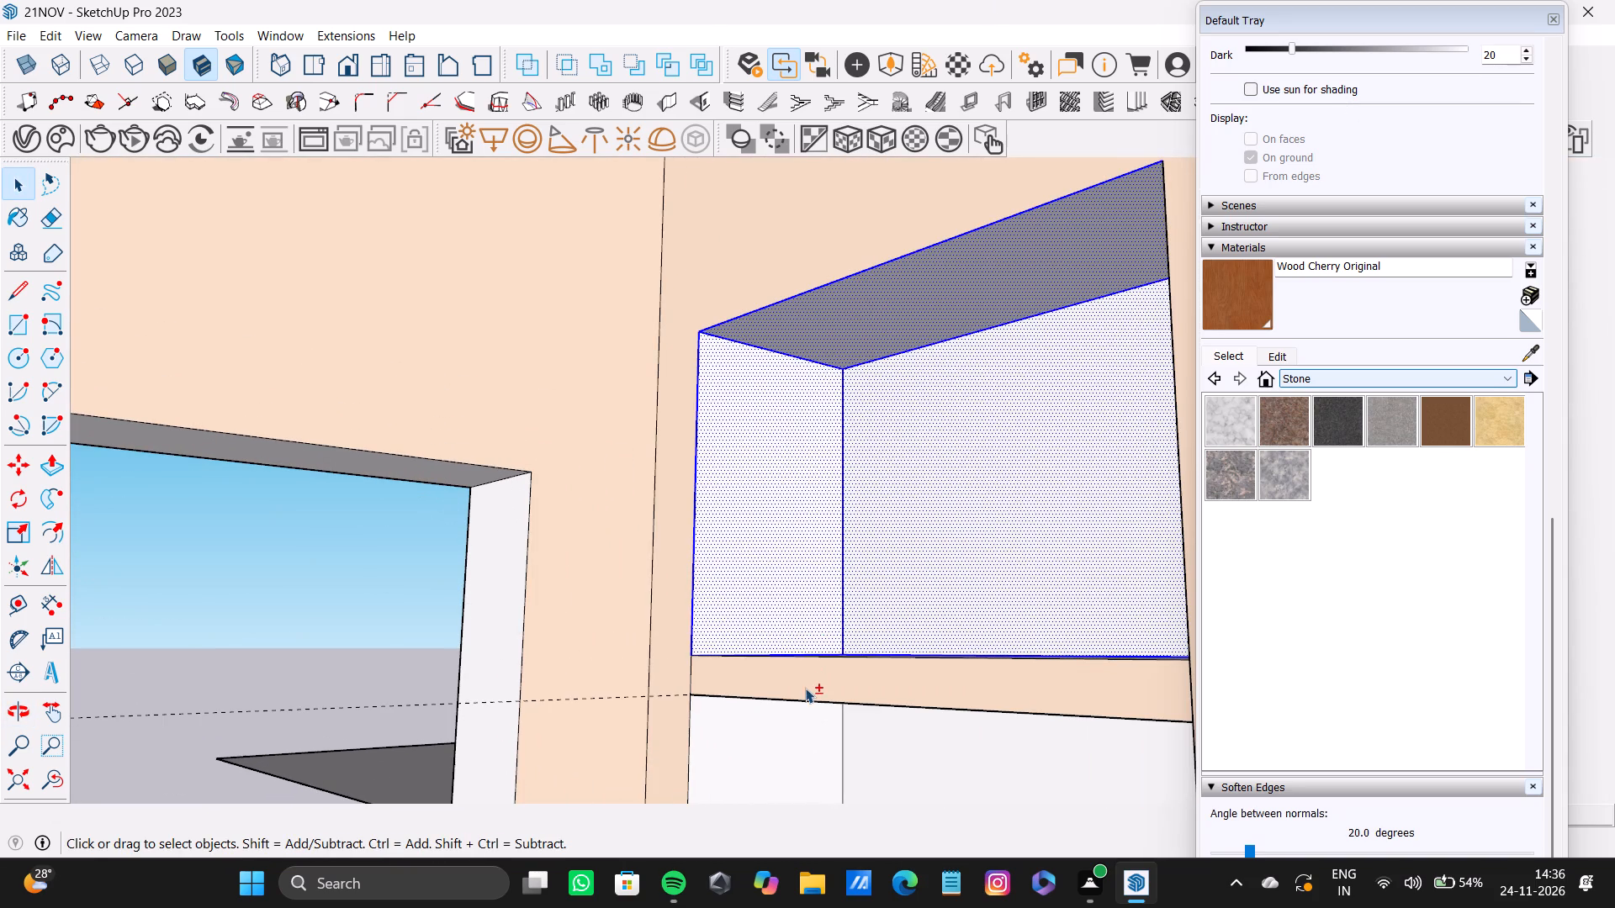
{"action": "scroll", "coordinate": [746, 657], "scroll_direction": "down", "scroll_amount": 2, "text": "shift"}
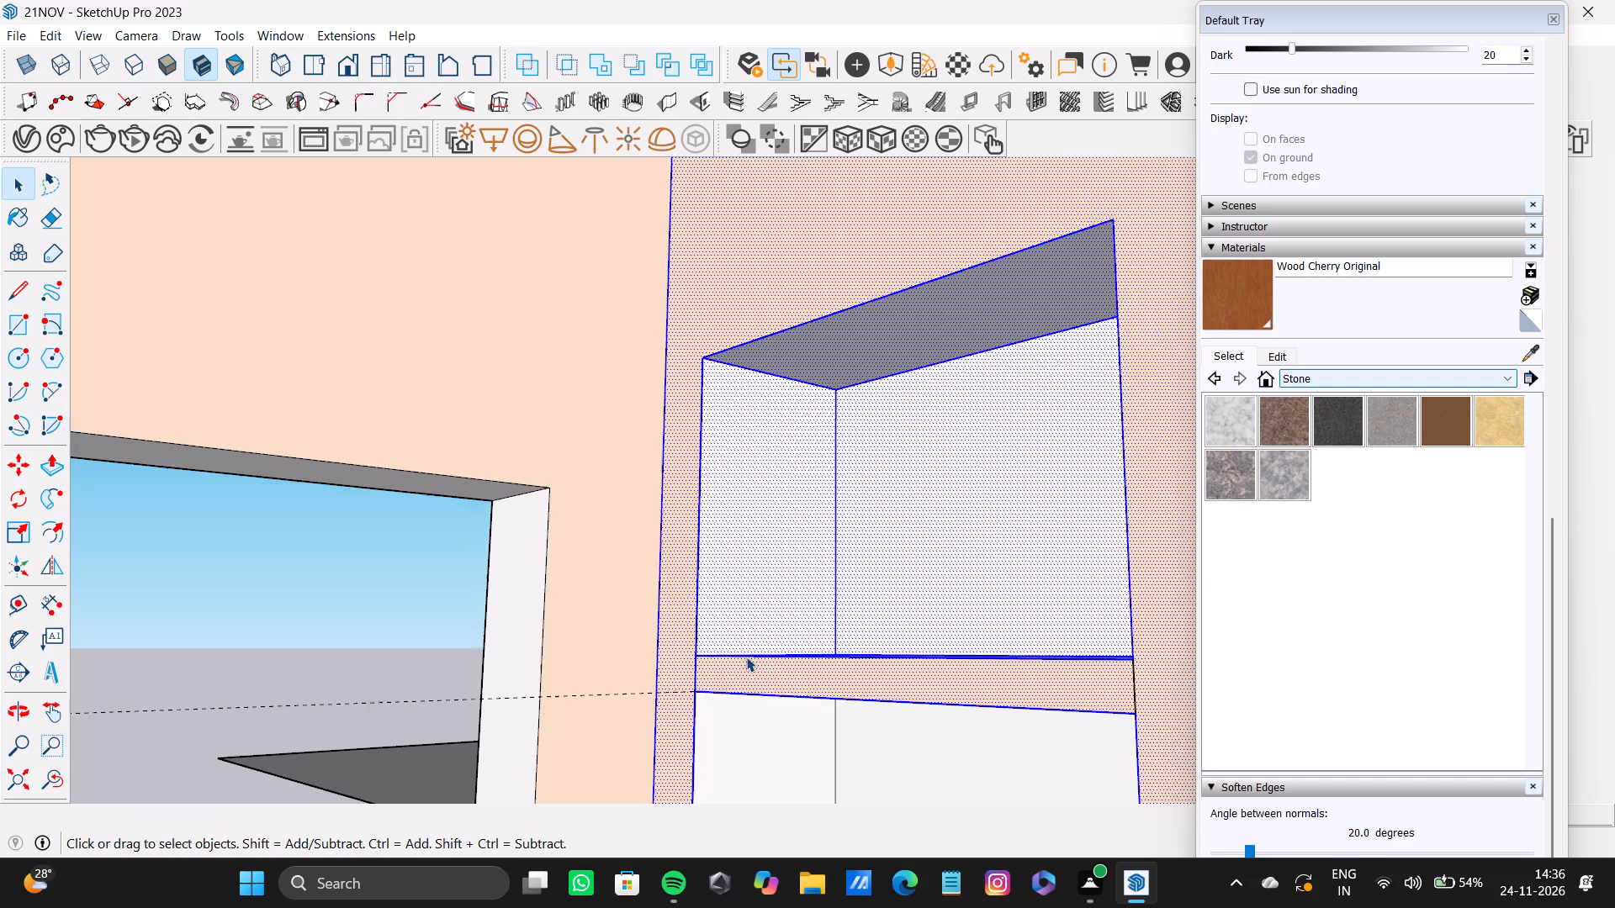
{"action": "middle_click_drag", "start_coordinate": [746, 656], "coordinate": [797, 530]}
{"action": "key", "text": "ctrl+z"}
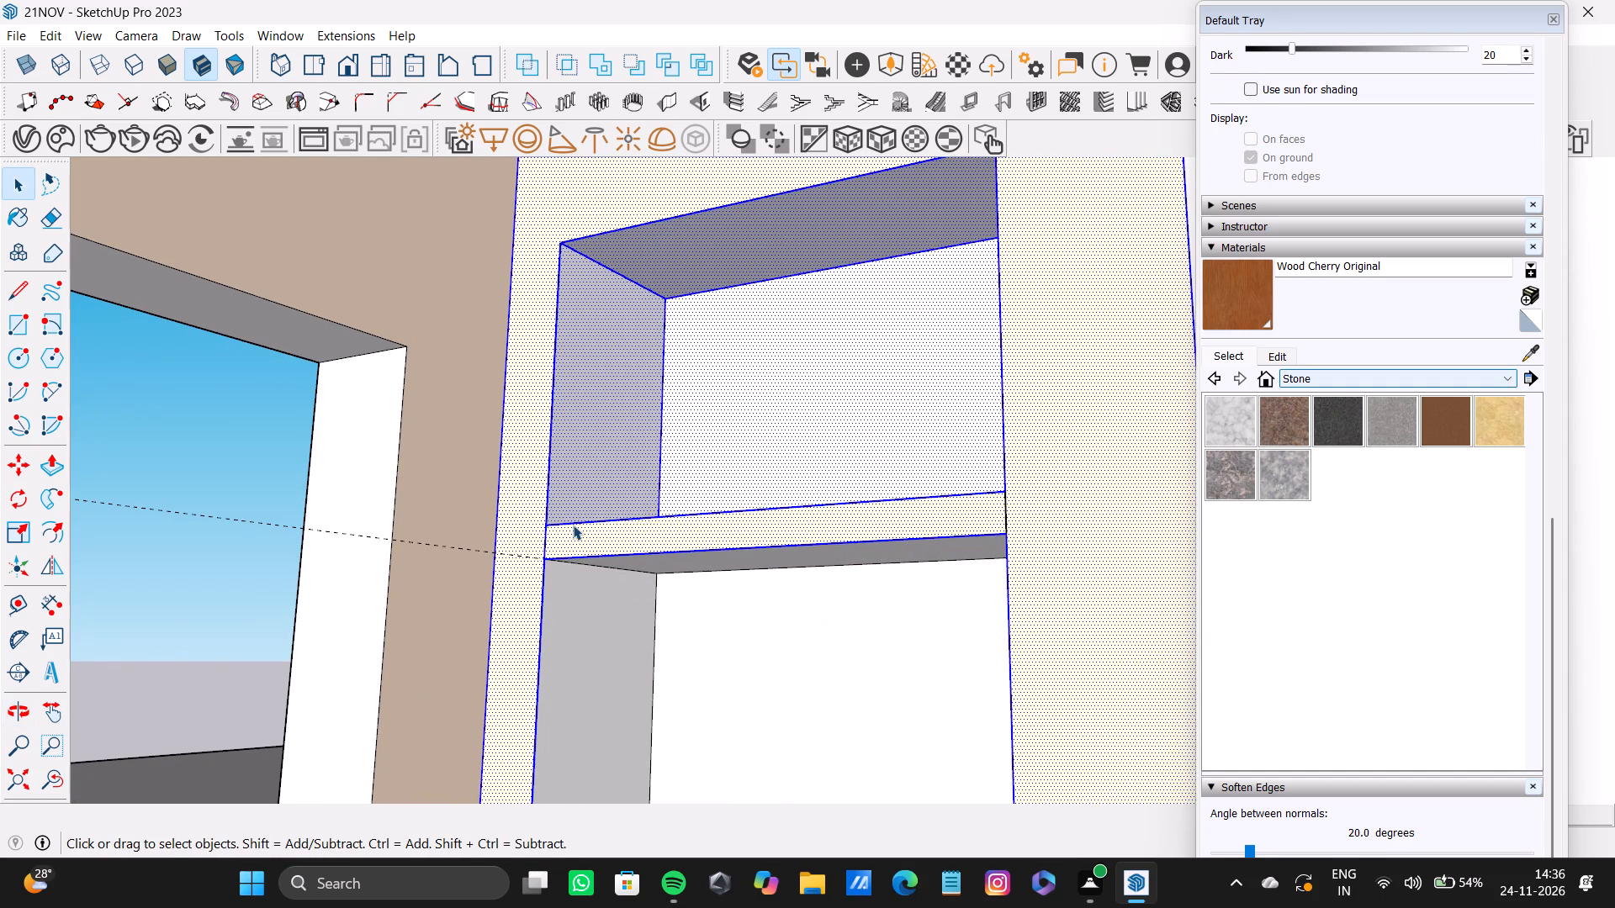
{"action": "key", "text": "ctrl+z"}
Delete the short vertical edge between the topmost shelf's front face and the wall strip nearest the doorway.
{"action": "scroll", "coordinate": [531, 536], "scroll_direction": "up", "scroll_amount": 4}
{"action": "double_click", "coordinate": [606, 536]}
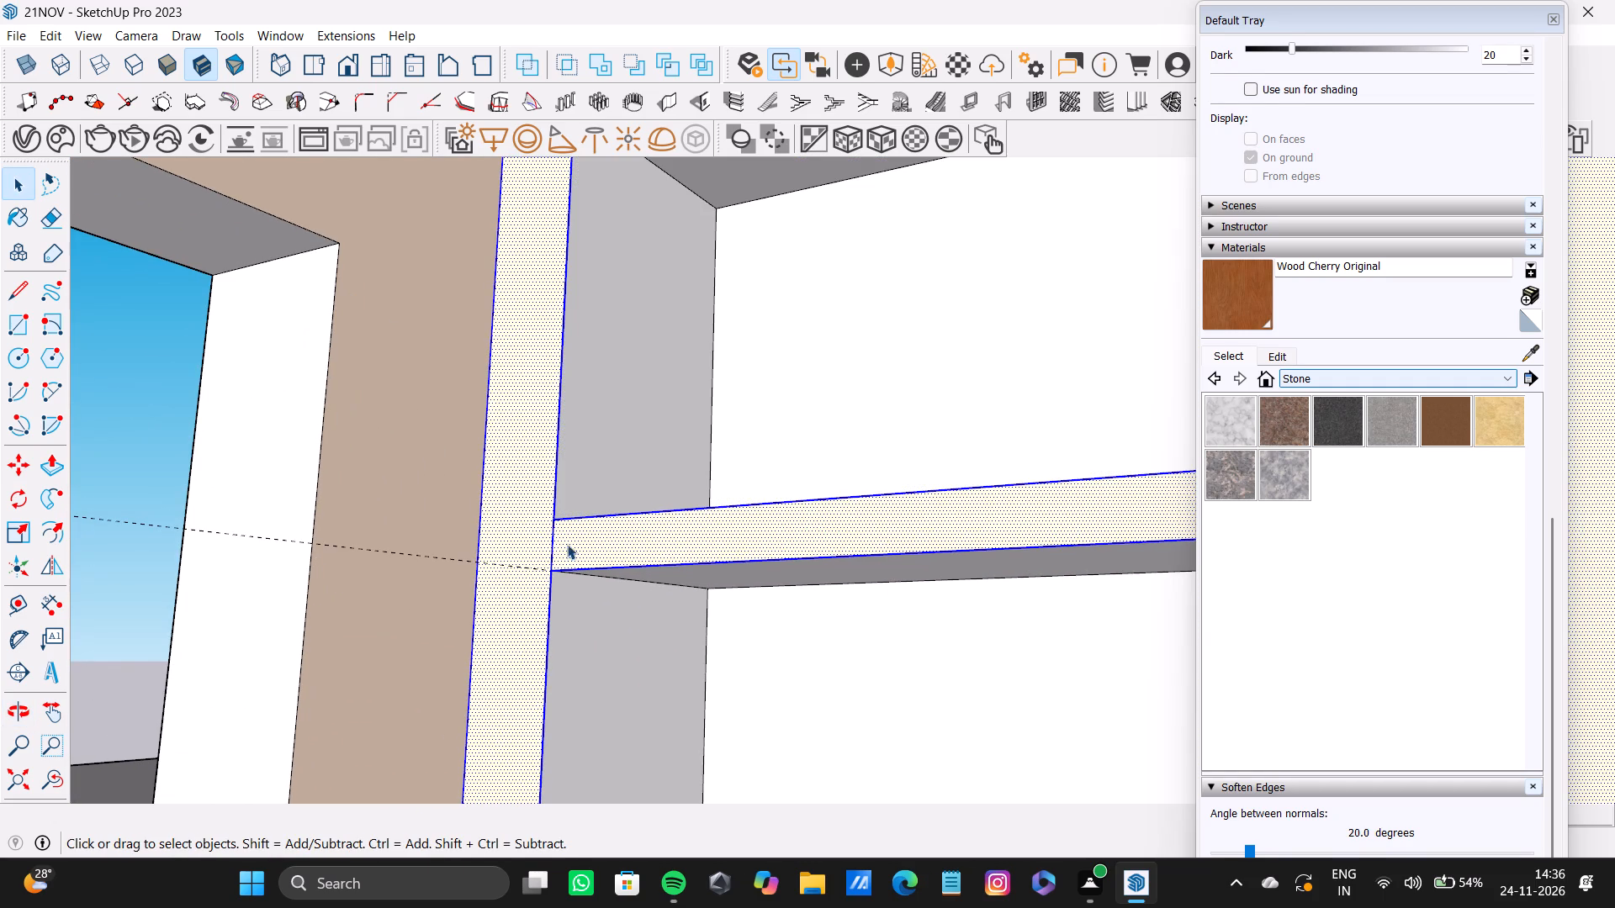
{"action": "left_click", "coordinate": [749, 386]}
{"action": "middle_click", "coordinate": [653, 423]}
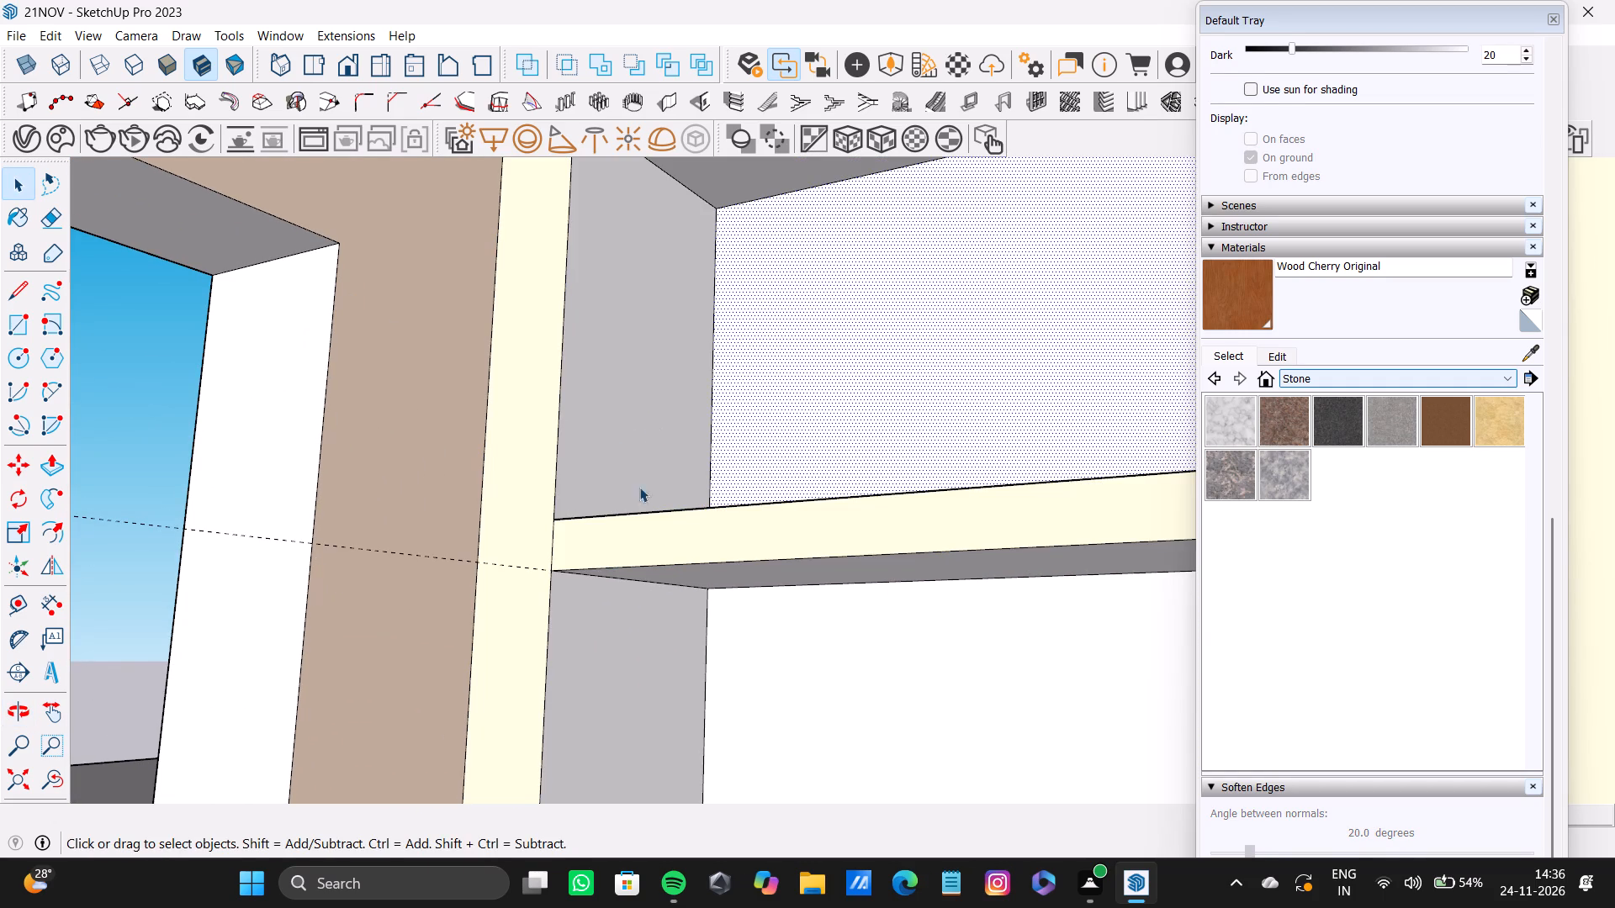
{"action": "left_click", "coordinate": [662, 536]}
{"action": "scroll", "coordinate": [552, 535], "scroll_direction": "up", "scroll_amount": 5}
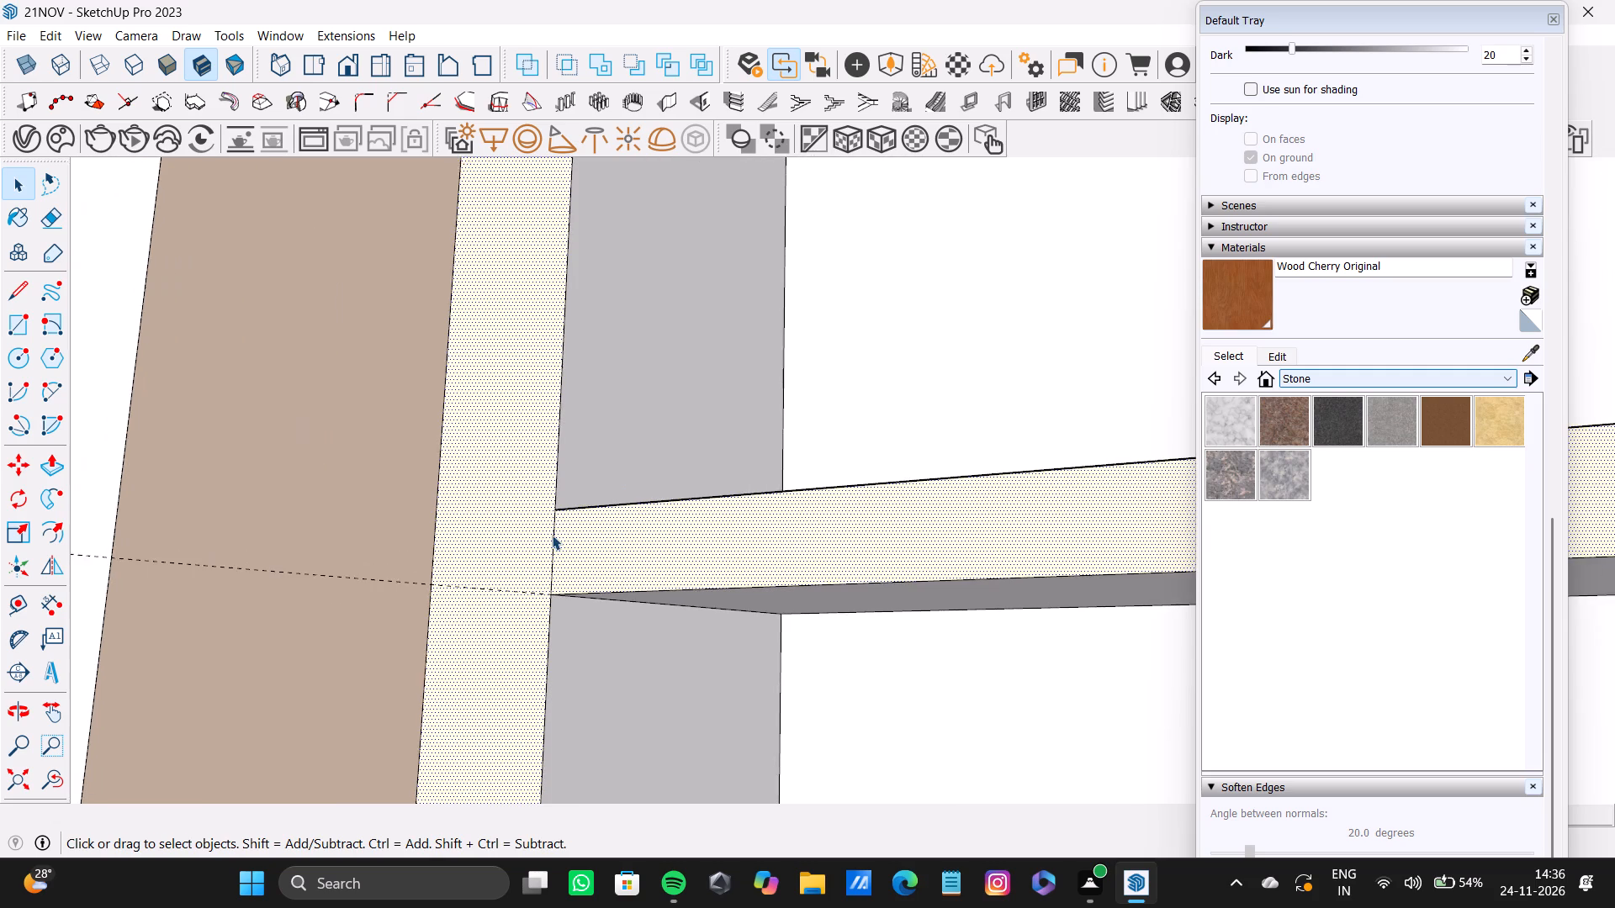
{"action": "scroll", "coordinate": [552, 535], "scroll_direction": "down", "scroll_amount": 9}
{"action": "left_click", "coordinate": [230, 440]}
{"action": "scroll", "coordinate": [563, 542], "scroll_direction": "up", "scroll_amount": 5}
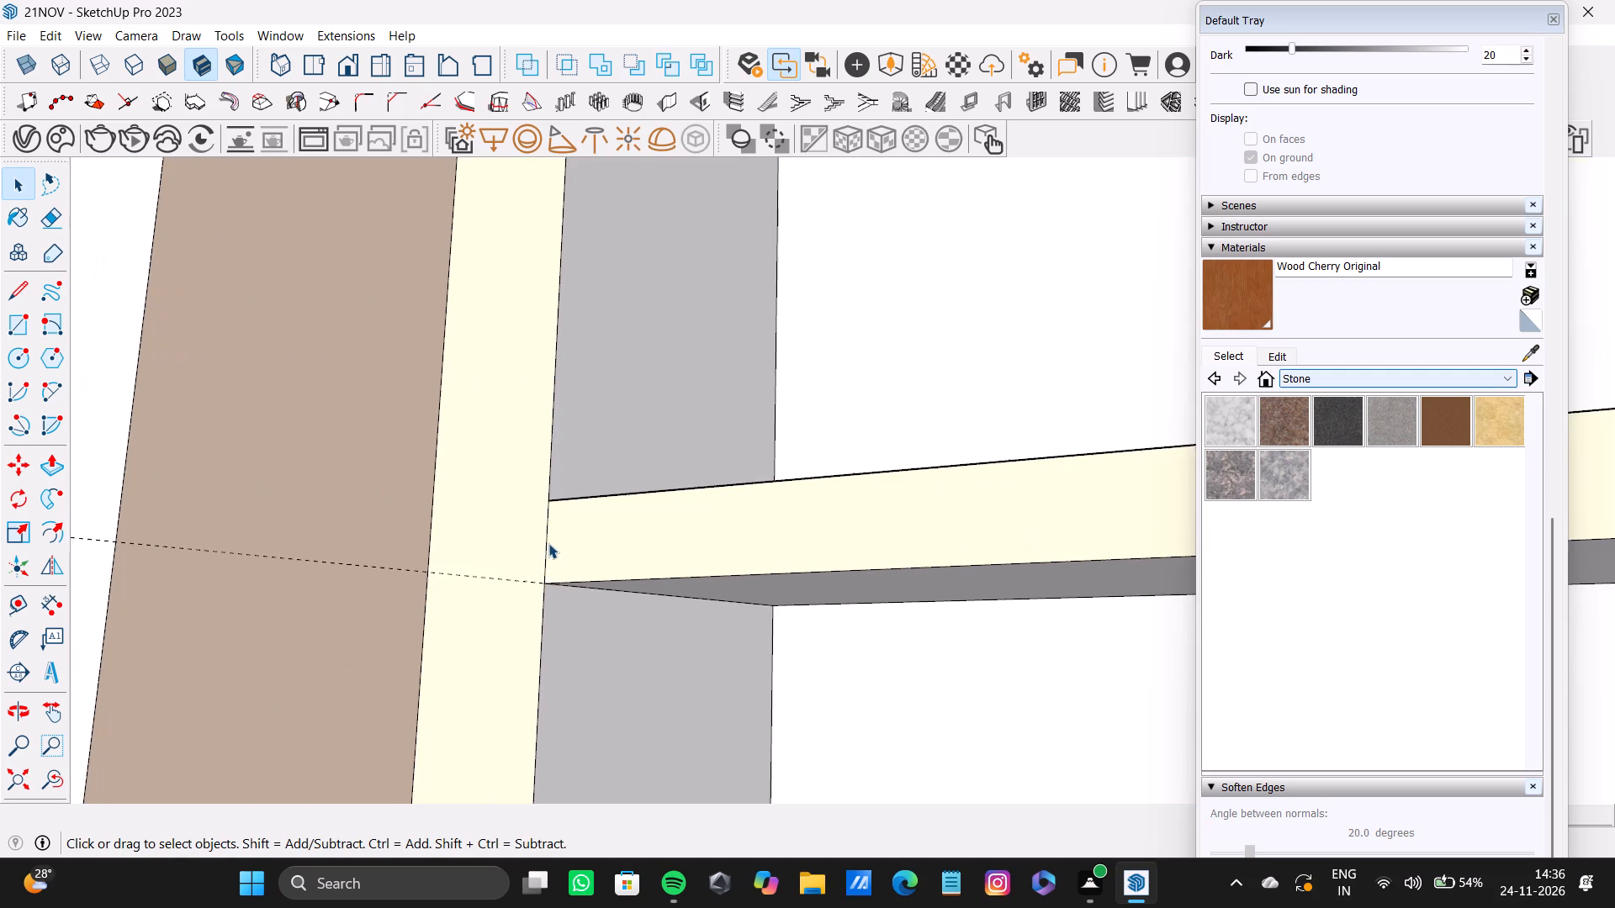
{"action": "scroll", "coordinate": [548, 543], "scroll_direction": "up", "scroll_amount": 17}
{"action": "left_click", "coordinate": [546, 543]}
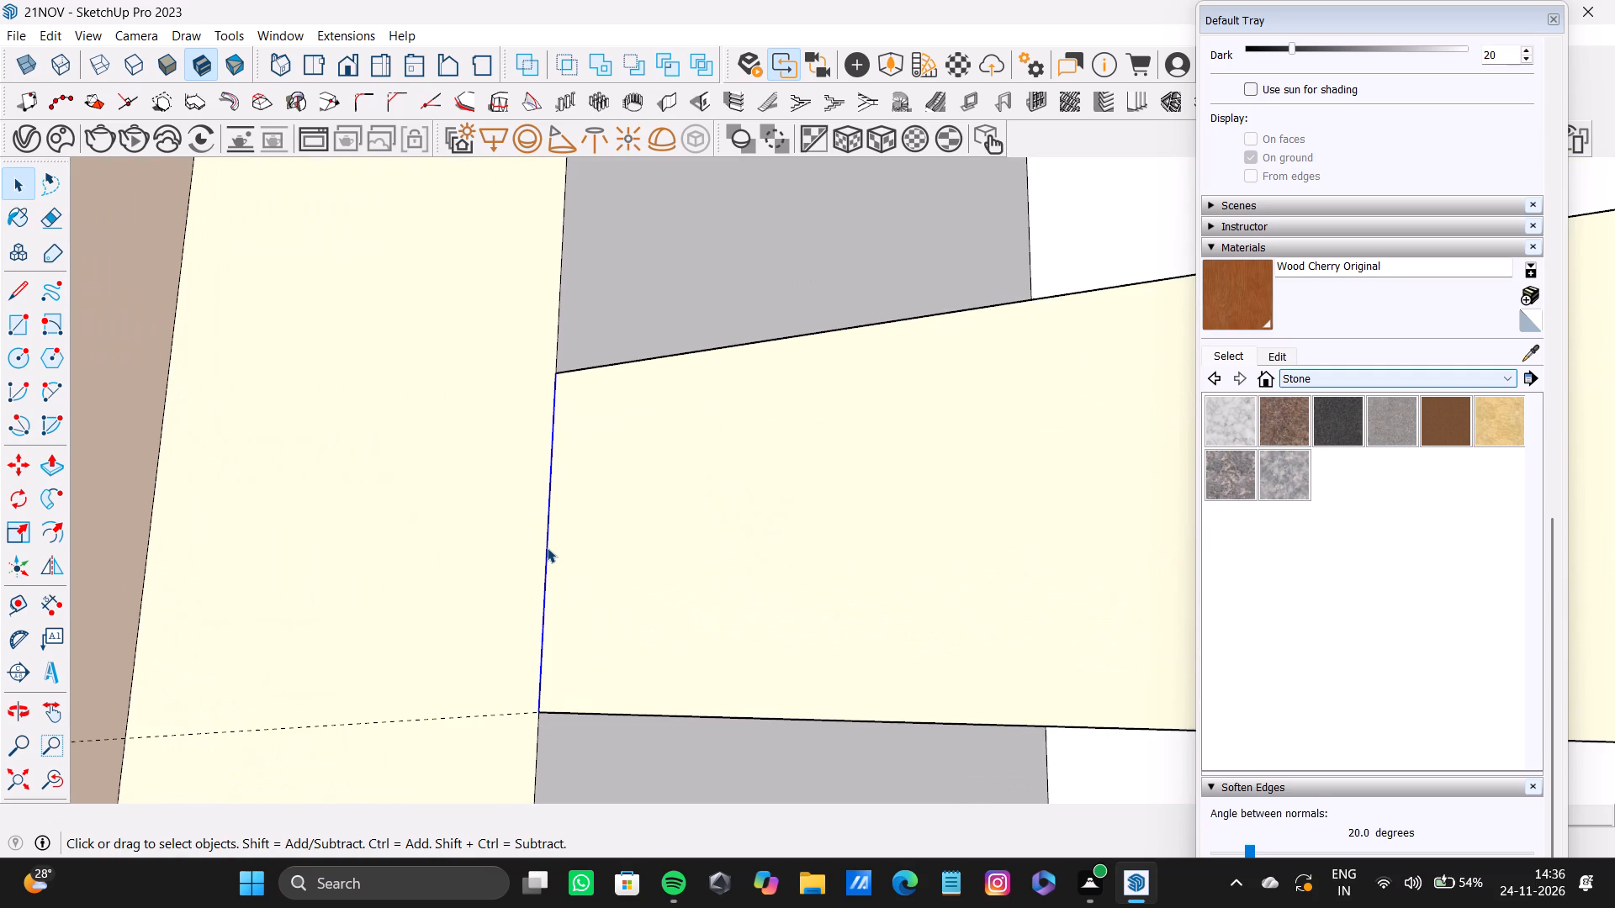
{"action": "key", "text": "Delete"}
{"action": "left_click", "coordinate": [548, 552]}
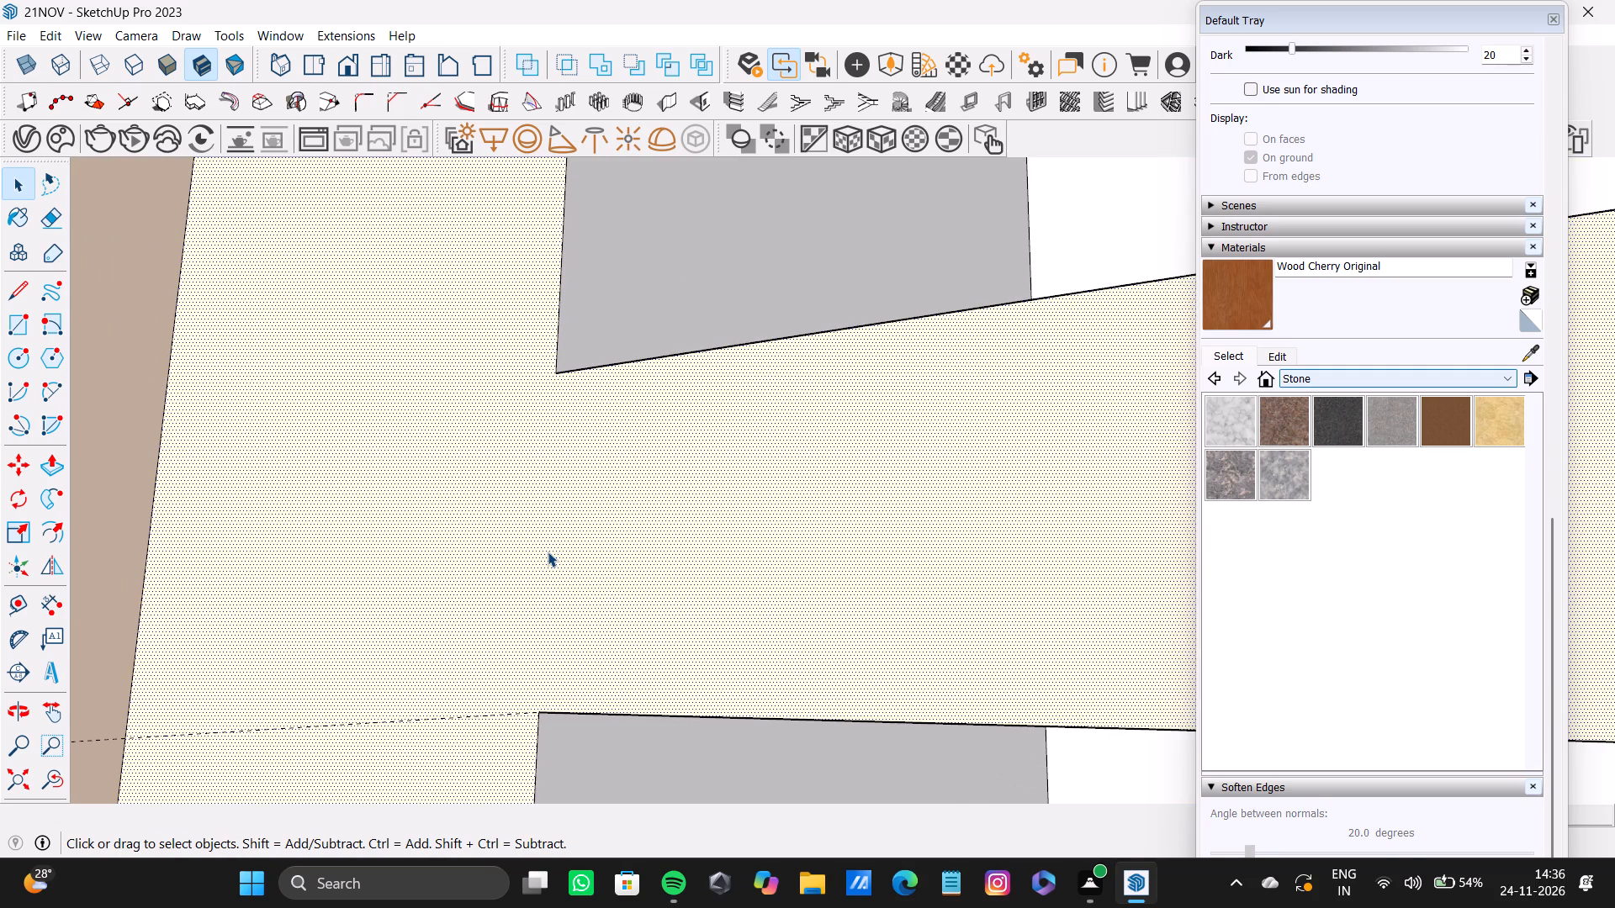
Draw a short vertical edge between the topmost shelf's front face and the wall strip nearest the doorway.
{"action": "key", "text": "l"}
{"action": "left_click", "coordinate": [554, 372]}
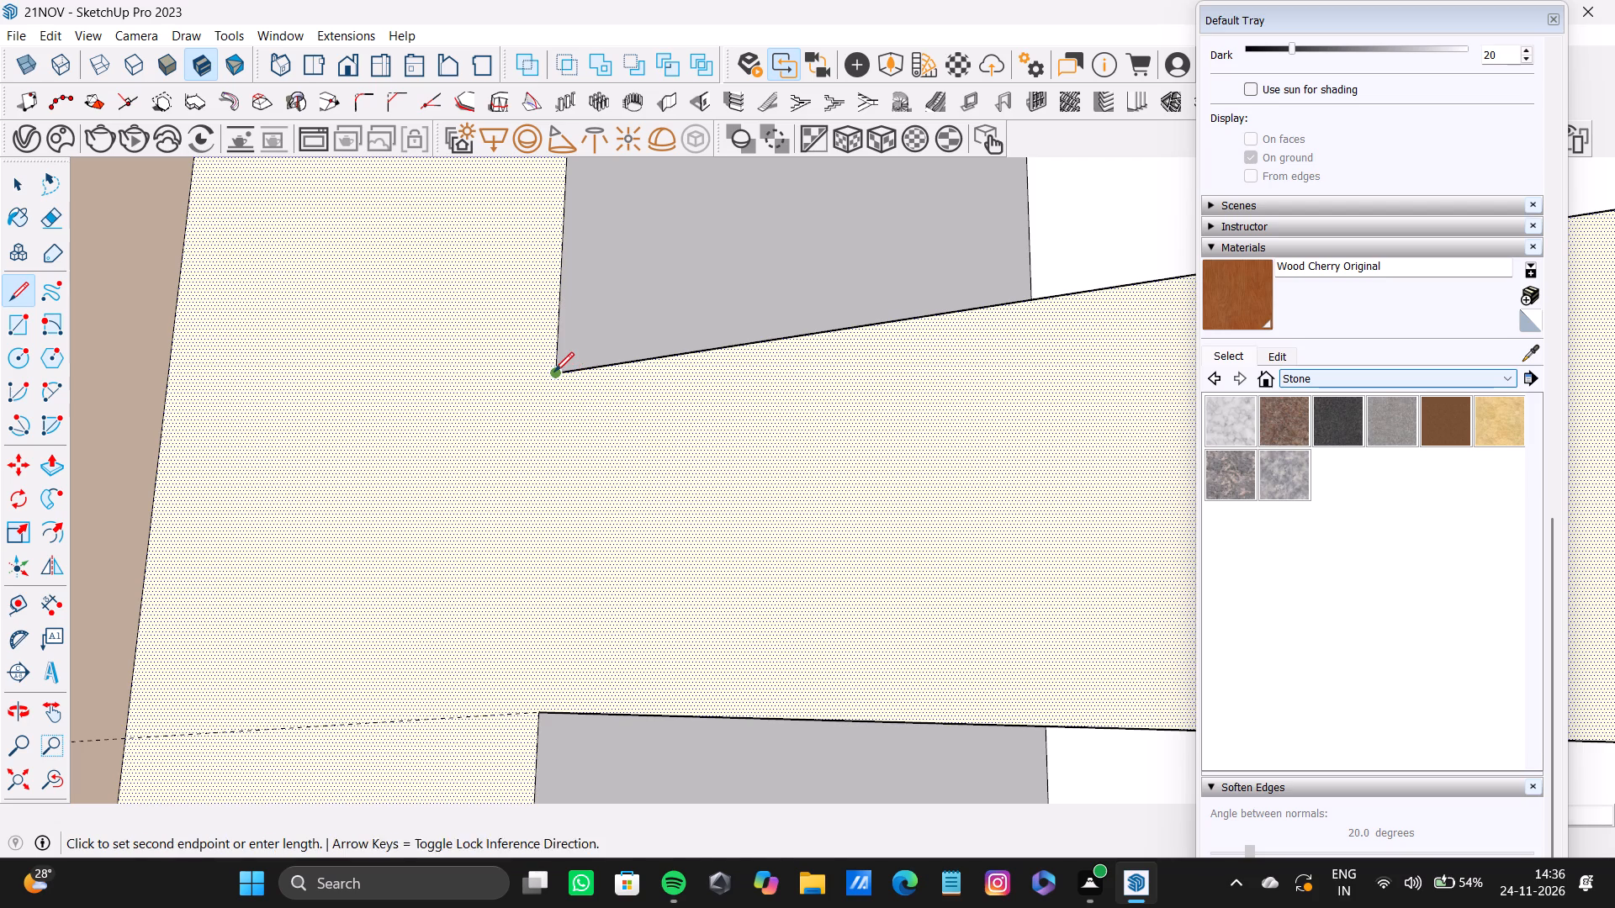
{"action": "left_click", "coordinate": [530, 711]}
{"action": "key", "text": "space"}
{"action": "left_click", "coordinate": [617, 580]}
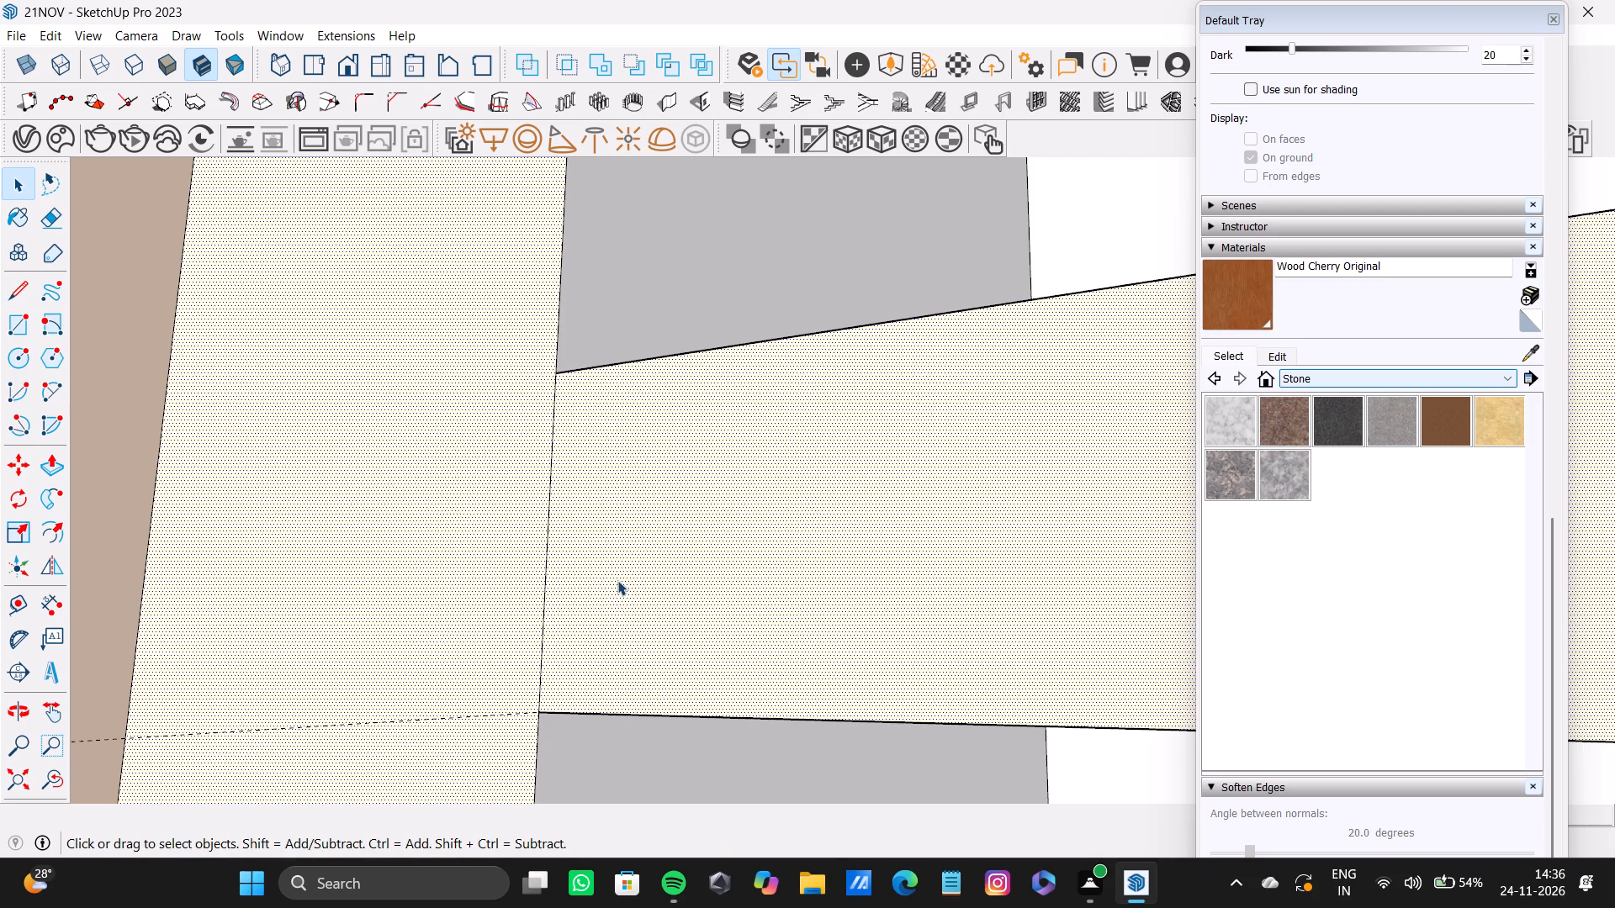
{"action": "left_click", "coordinate": [628, 573]}
{"action": "left_click", "coordinate": [633, 257]}
{"action": "left_click", "coordinate": [660, 500]}
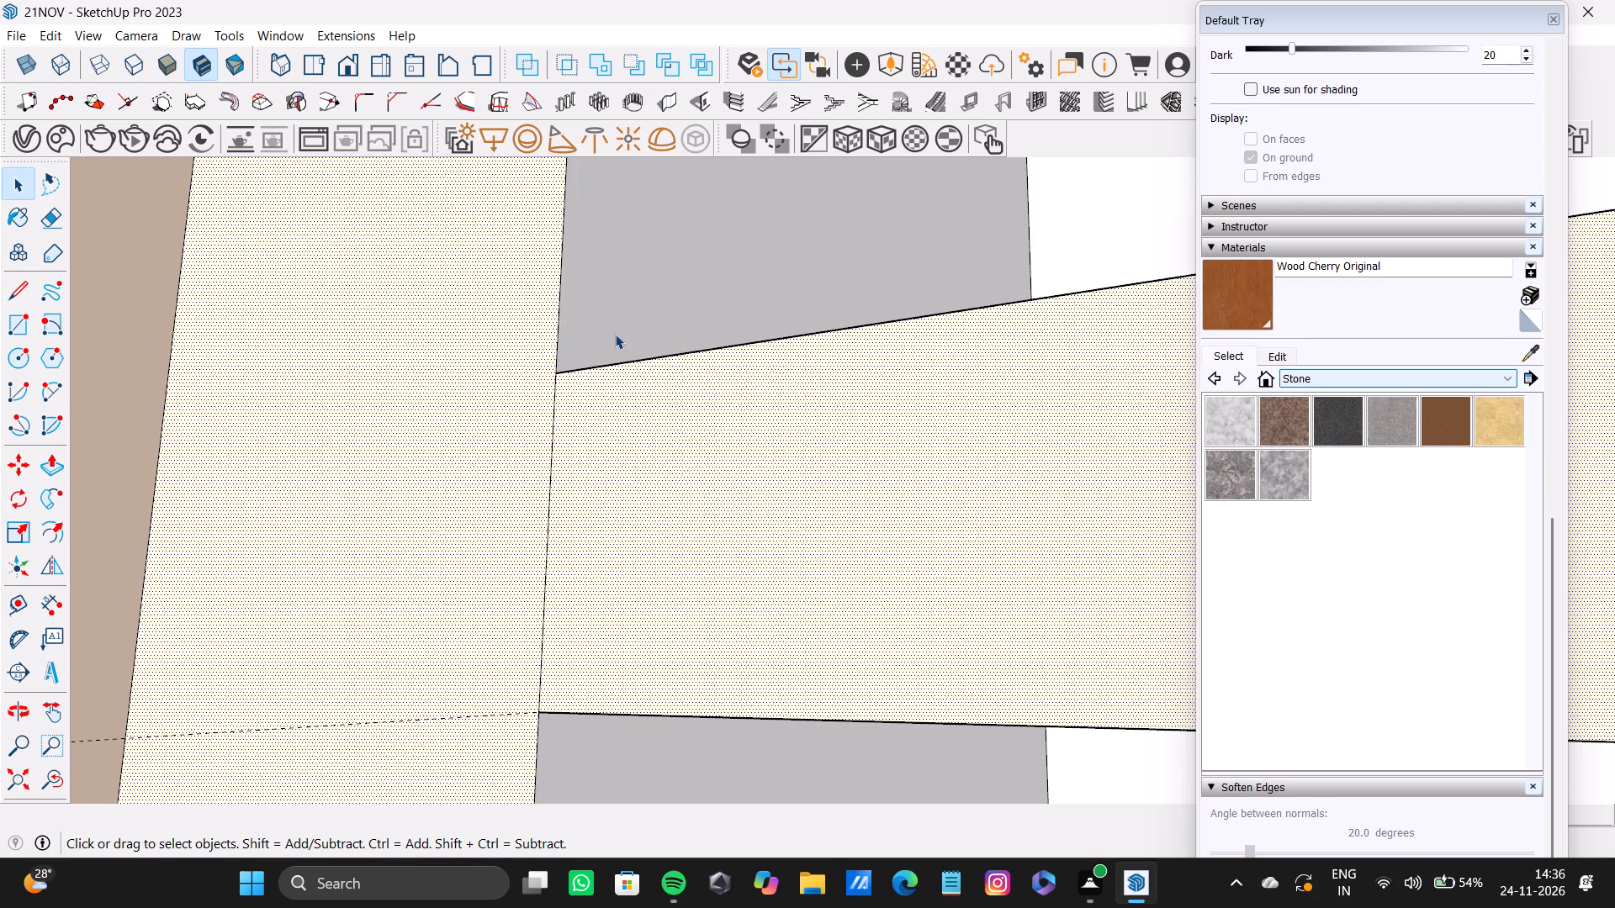
{"action": "left_click", "coordinate": [617, 319]}
Examine how the shelf front faces join the surrounding wall face along the full height of the shelf niches.
{"action": "scroll", "coordinate": [635, 556], "scroll_direction": "down", "scroll_amount": 20}
{"action": "middle_click_drag", "start_coordinate": [658, 399], "coordinate": [644, 802], "text": "shift"}
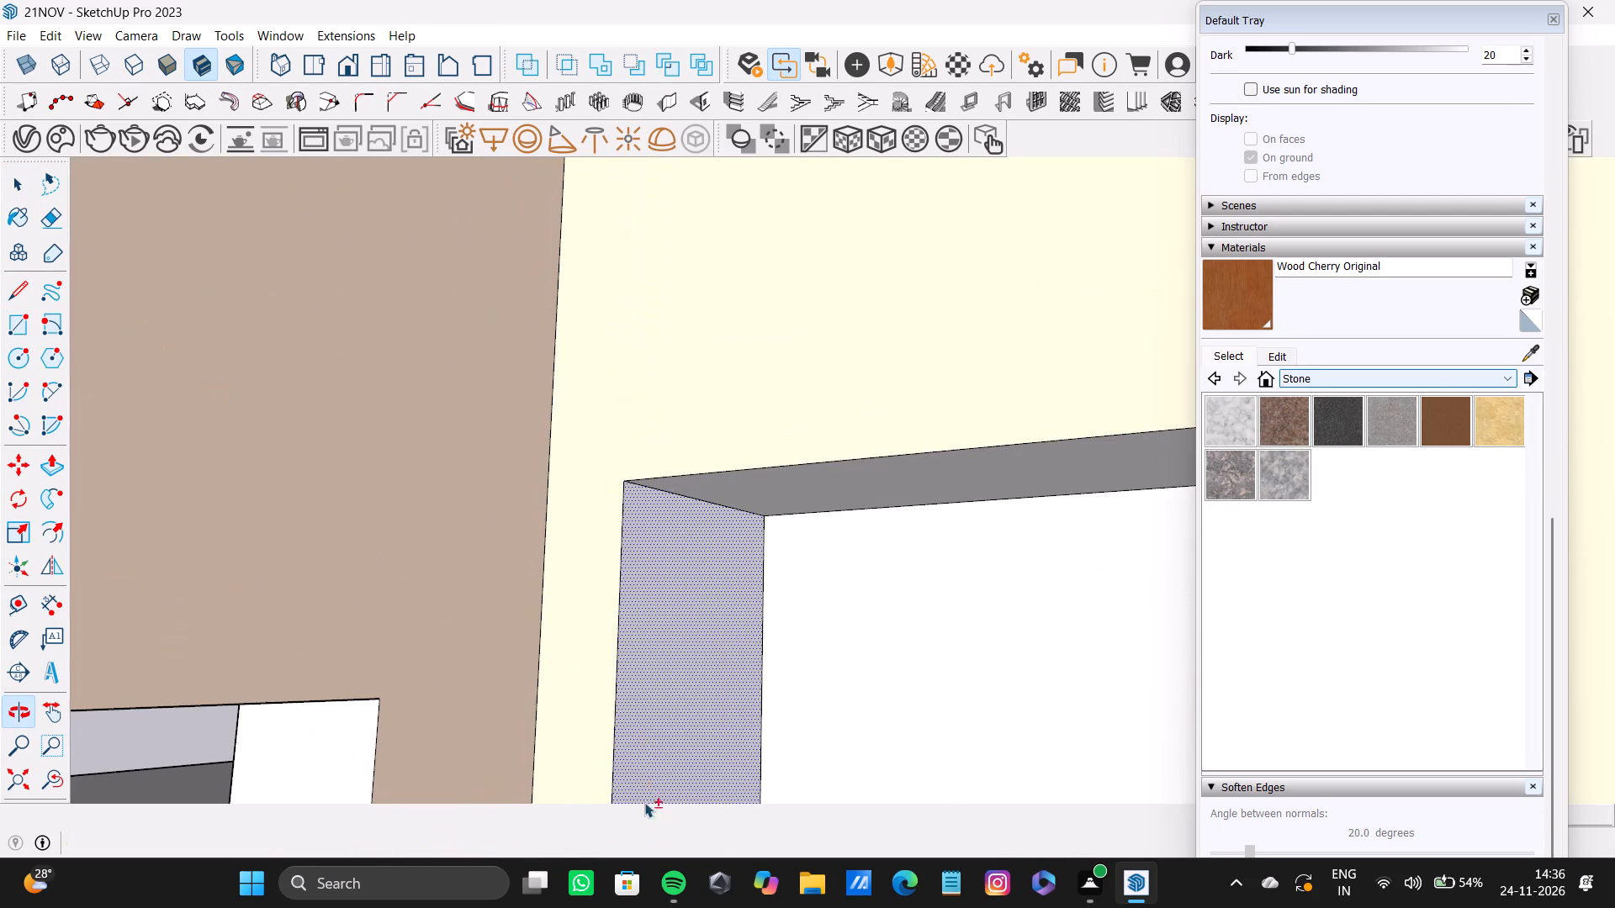
{"action": "scroll", "coordinate": [607, 483], "scroll_direction": "up", "scroll_amount": 1}
{"action": "scroll", "coordinate": [616, 481], "scroll_direction": "down", "scroll_amount": 12}
{"action": "middle_click_drag", "start_coordinate": [675, 556], "coordinate": [615, 289], "text": "shift"}
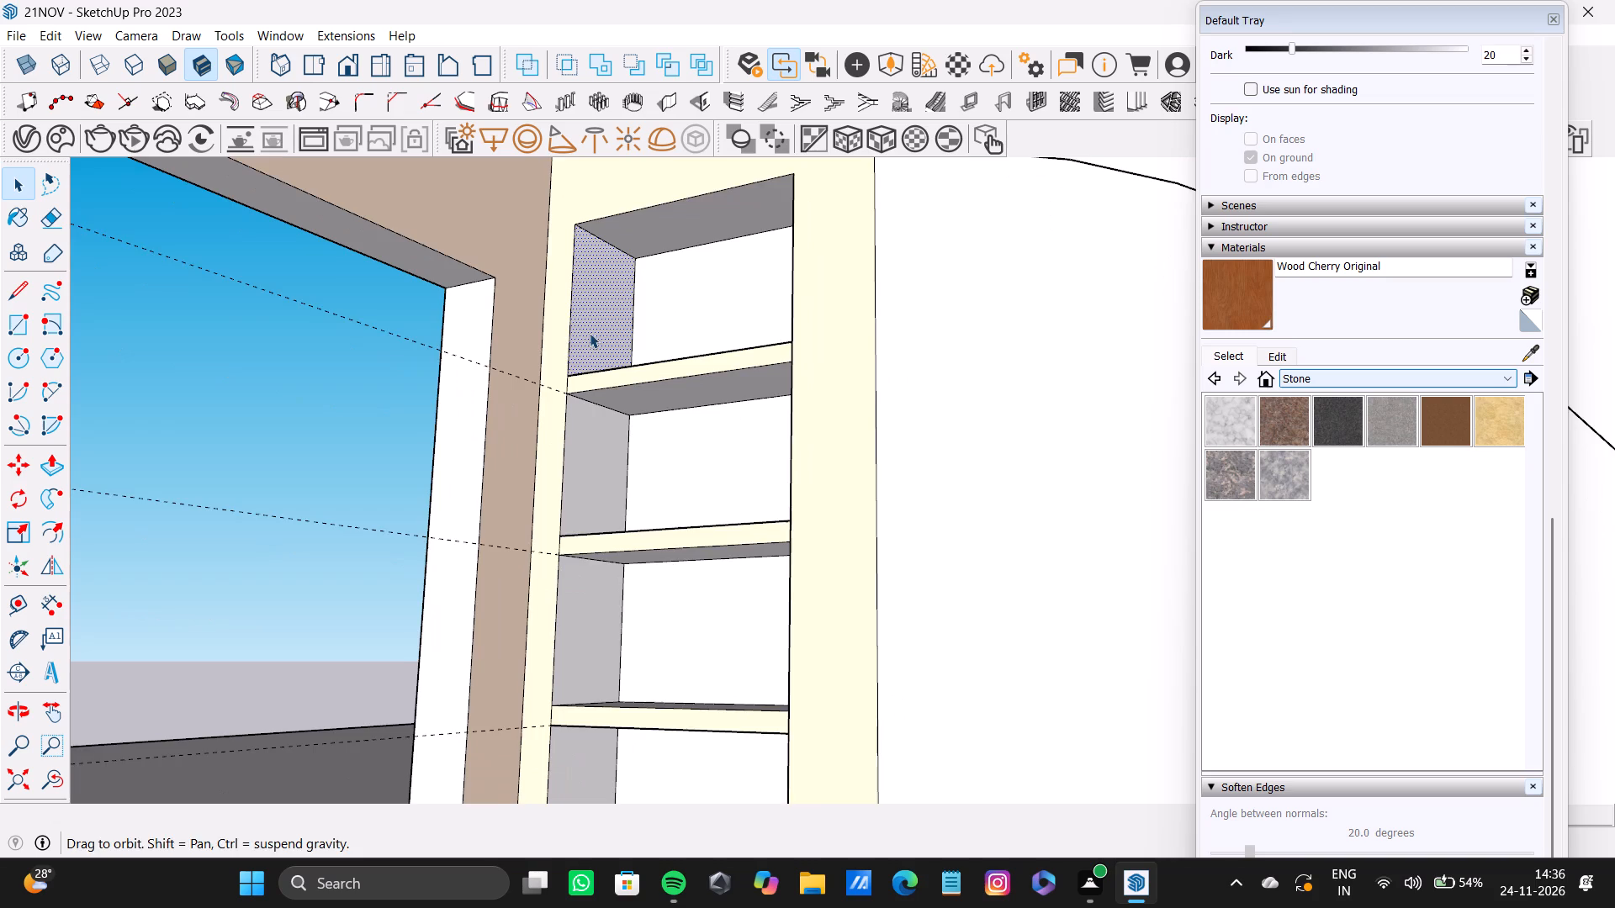
{"action": "scroll", "coordinate": [585, 337], "scroll_direction": "up", "scroll_amount": 4}
{"action": "left_click", "coordinate": [597, 399]}
{"action": "scroll", "coordinate": [737, 388], "scroll_direction": "down", "scroll_amount": 3}
{"action": "middle_click_drag", "start_coordinate": [739, 391], "coordinate": [697, 404]}
{"action": "scroll", "coordinate": [696, 578], "scroll_direction": "down", "scroll_amount": 4}
{"action": "middle_click_drag", "start_coordinate": [681, 580], "coordinate": [657, 172], "text": "shift"}
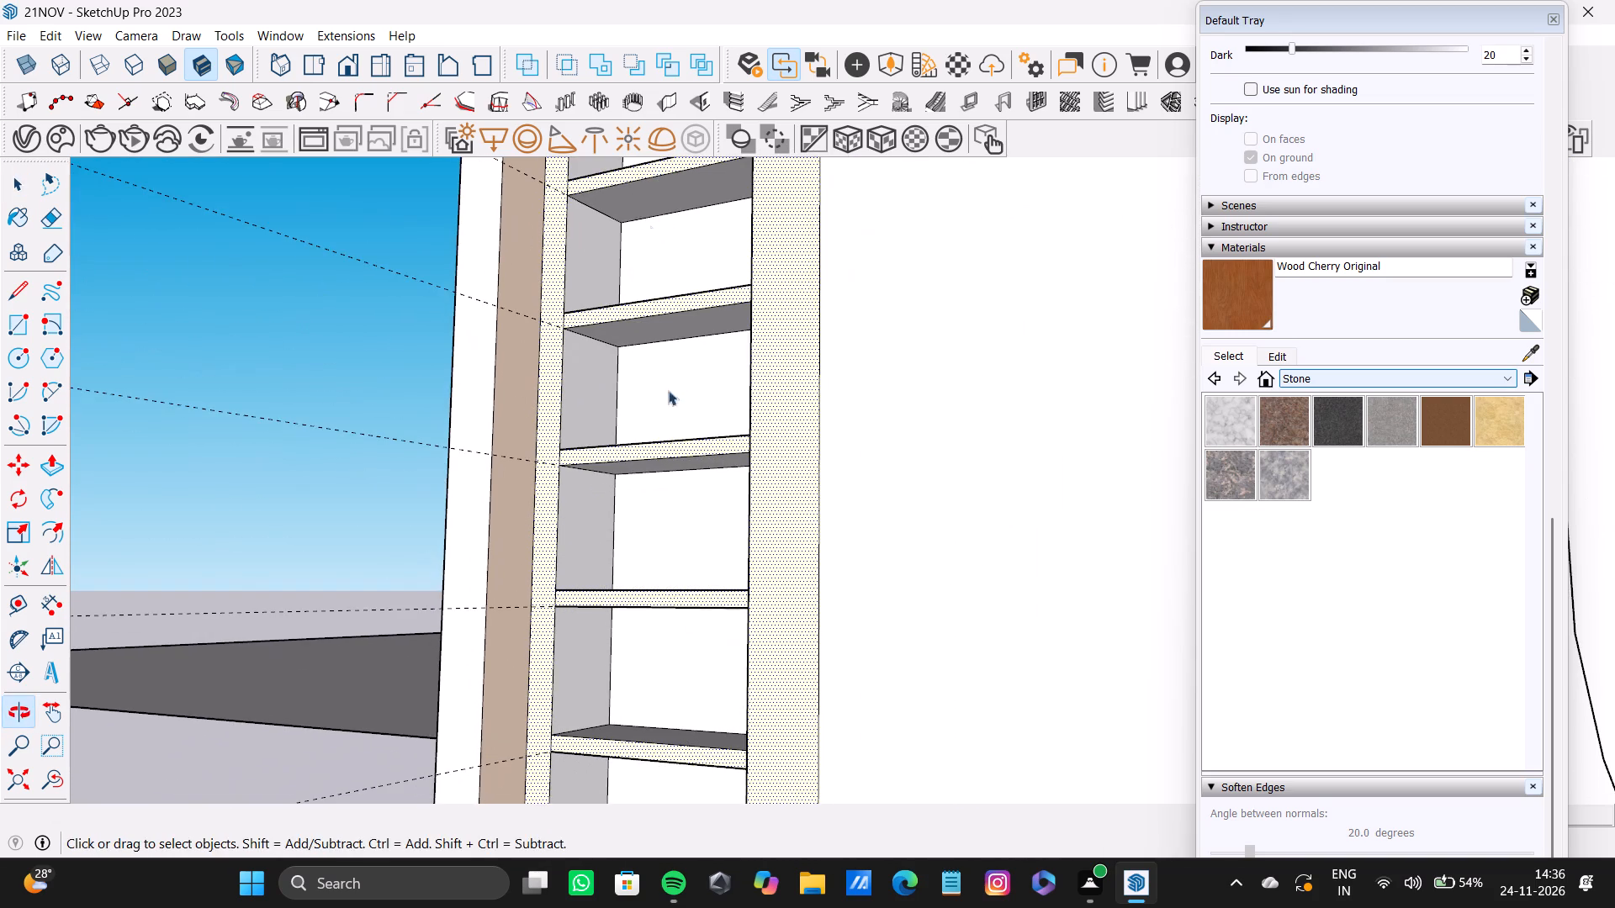
{"action": "middle_click_drag", "start_coordinate": [695, 564], "coordinate": [696, 318], "text": "shift"}
{"action": "scroll", "coordinate": [587, 672], "scroll_direction": "up", "scroll_amount": 1}
{"action": "middle_click_drag", "start_coordinate": [587, 672], "coordinate": [623, 319], "text": "shift"}
{"action": "middle_click_drag", "start_coordinate": [704, 481], "coordinate": [751, 652]}
{"action": "scroll", "coordinate": [758, 551], "scroll_direction": "down", "scroll_amount": 9}
{"action": "middle_click_drag", "start_coordinate": [756, 449], "coordinate": [607, 707], "text": "shift"}
{"action": "scroll", "coordinate": [634, 625], "scroll_direction": "down", "scroll_amount": 5}
{"action": "left_click_drag", "start_coordinate": [15, 781], "coordinate": [18, 768]}
{"action": "middle_click_drag", "start_coordinate": [424, 403], "coordinate": [315, 384]}
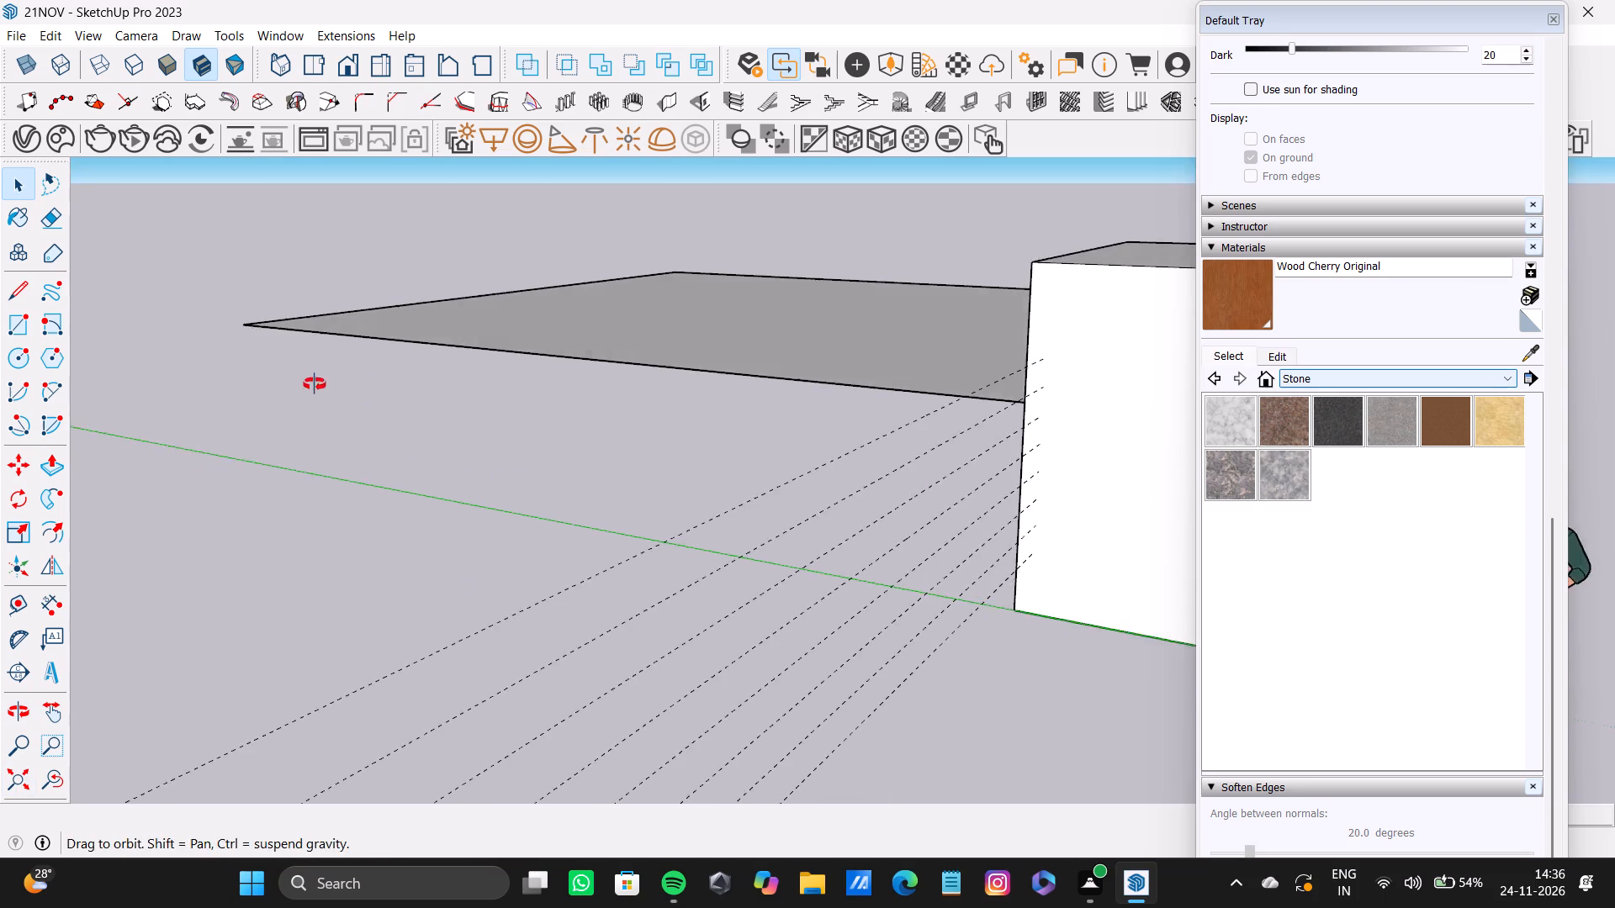
{"action": "middle_click_drag", "start_coordinate": [315, 384], "coordinate": [210, 366]}
{"action": "scroll", "coordinate": [1146, 459], "scroll_direction": "up", "scroll_amount": 4}
{"action": "middle_click_drag", "start_coordinate": [1103, 437], "coordinate": [214, 418], "text": "shift"}
{"action": "scroll", "coordinate": [532, 301], "scroll_direction": "up", "scroll_amount": 4}
{"action": "scroll", "coordinate": [702, 298], "scroll_direction": "down", "scroll_amount": 4}
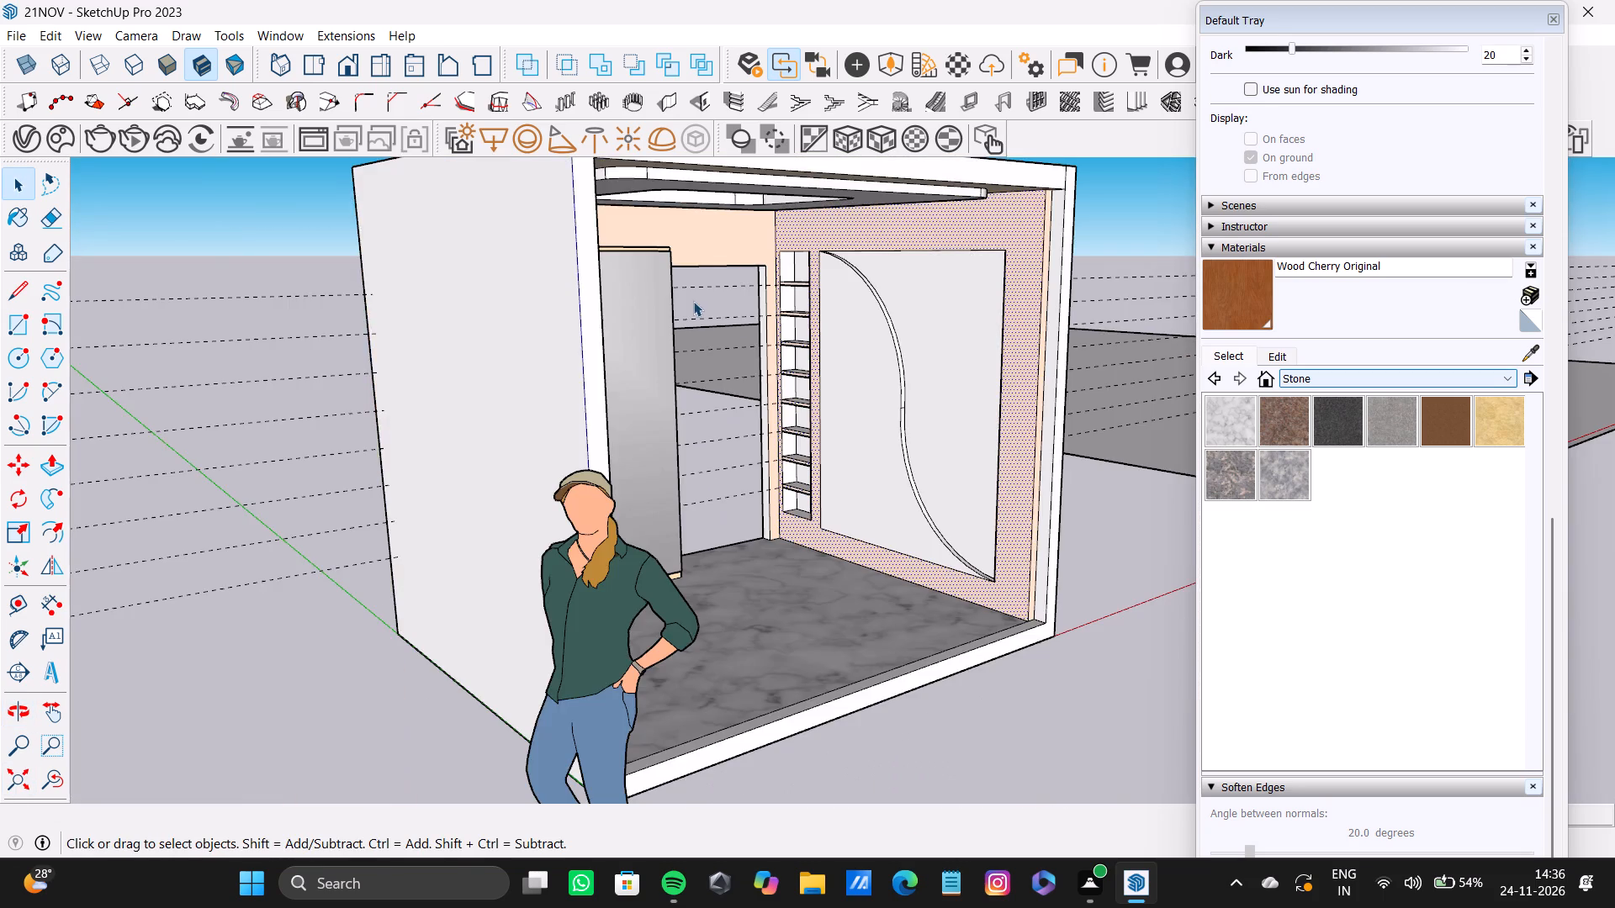
{"action": "middle_click_drag", "start_coordinate": [829, 335], "coordinate": [832, 360], "text": "shift"}
{"action": "scroll", "coordinate": [746, 293], "scroll_direction": "up", "scroll_amount": 9}
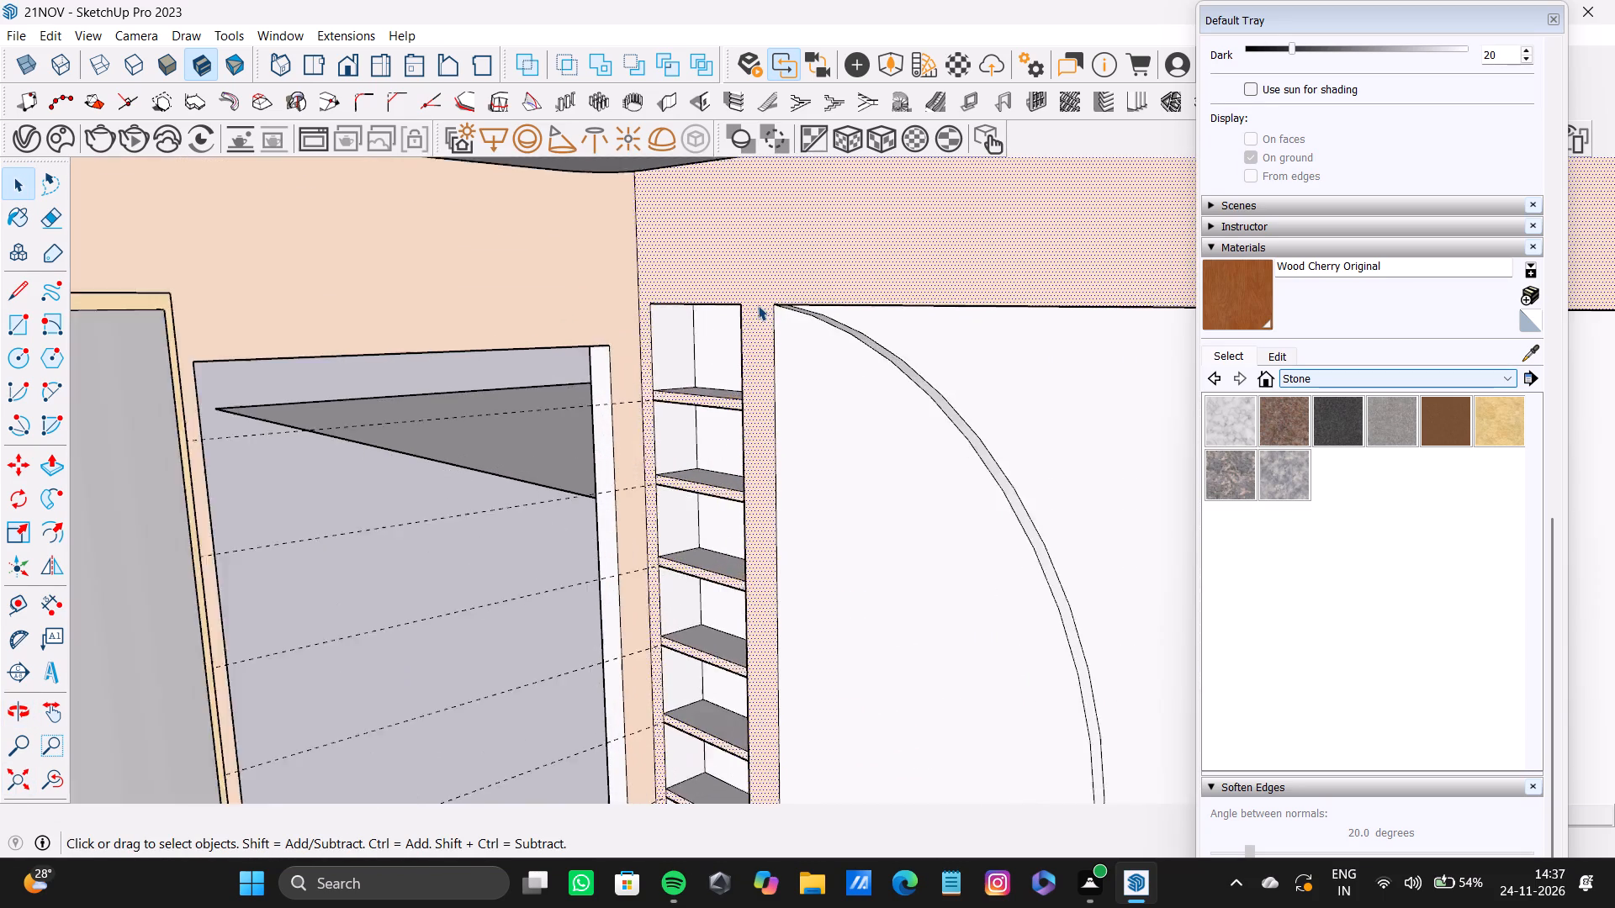
{"action": "scroll", "coordinate": [758, 305], "scroll_direction": "up", "scroll_amount": 7}
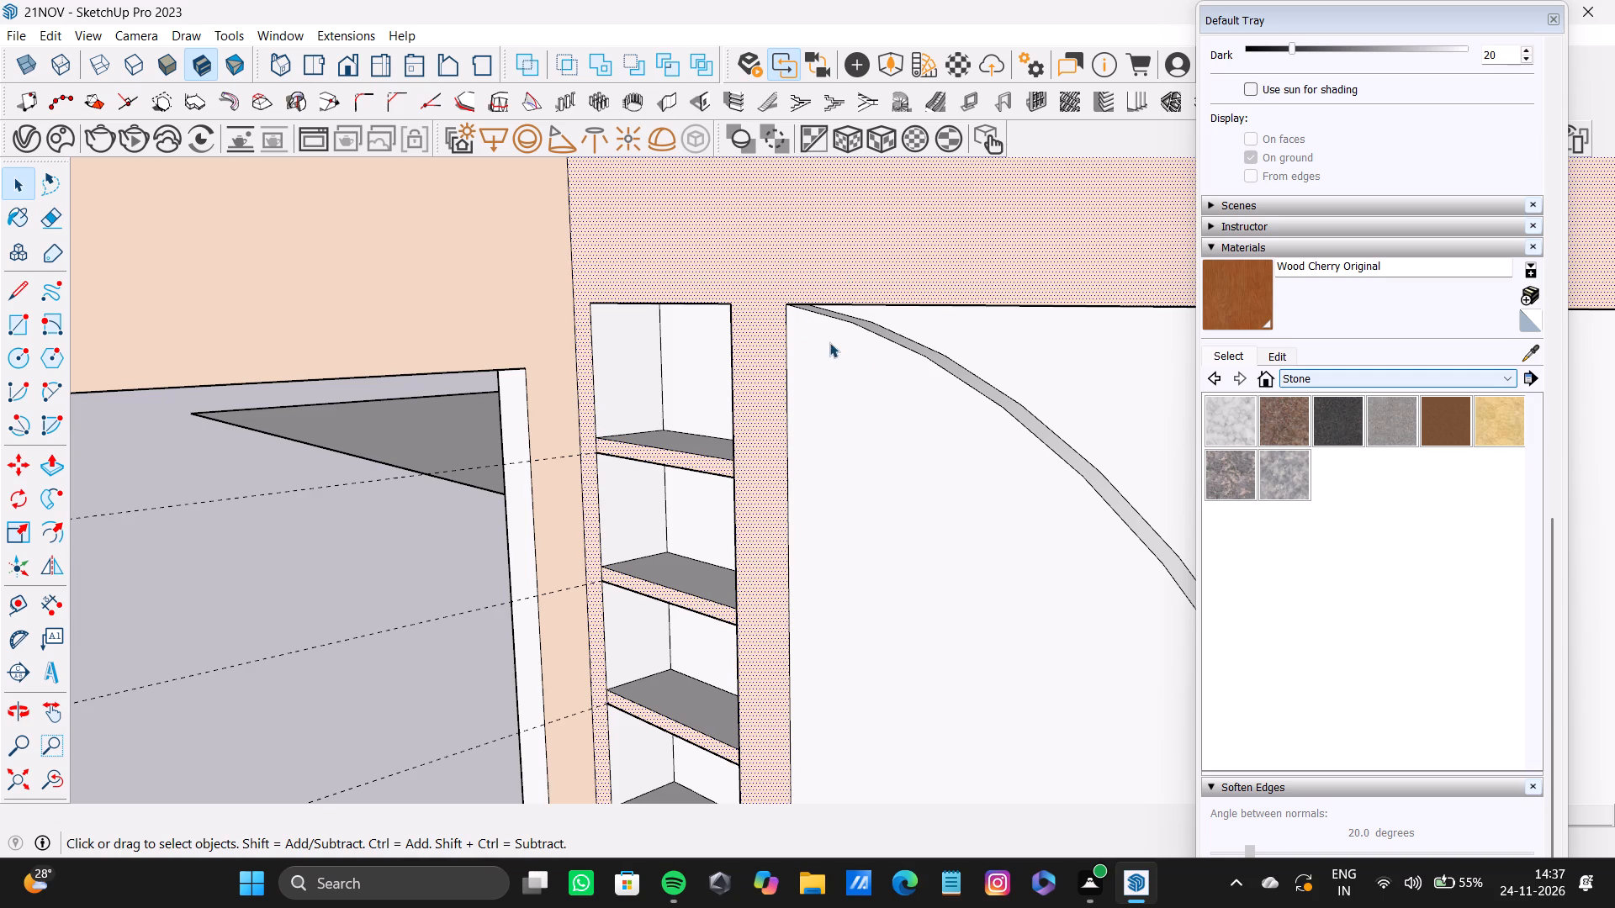
{"action": "scroll", "coordinate": [780, 407], "scroll_direction": "down", "scroll_amount": 5}
{"action": "middle_click_drag", "start_coordinate": [767, 437], "coordinate": [847, 451]}
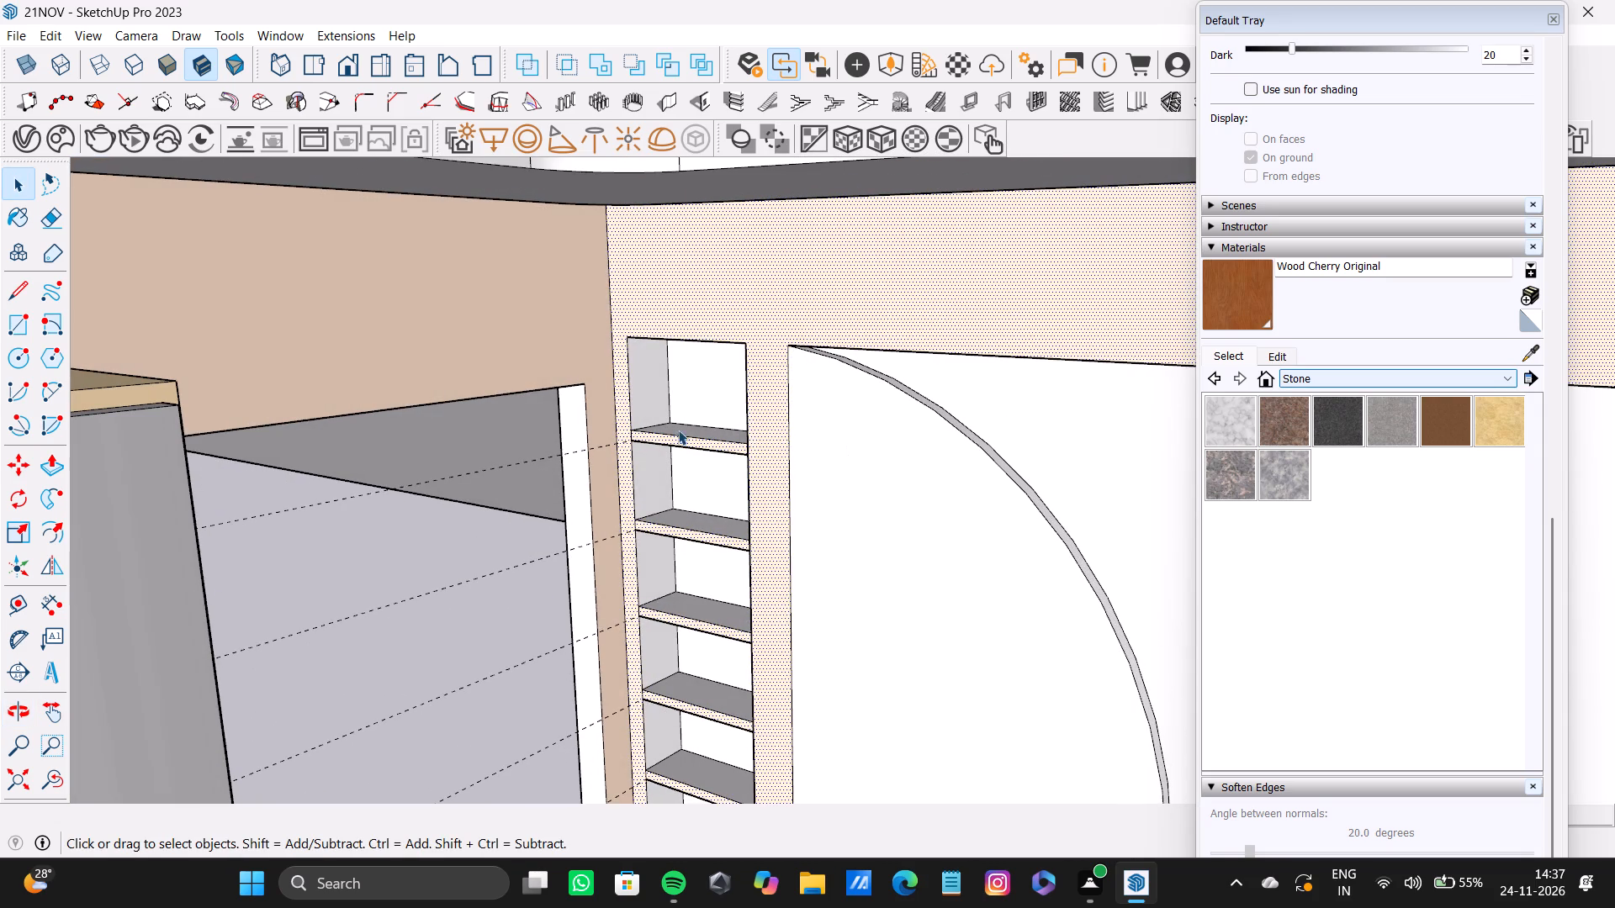
{"action": "scroll", "coordinate": [605, 389], "scroll_direction": "up", "scroll_amount": 3}
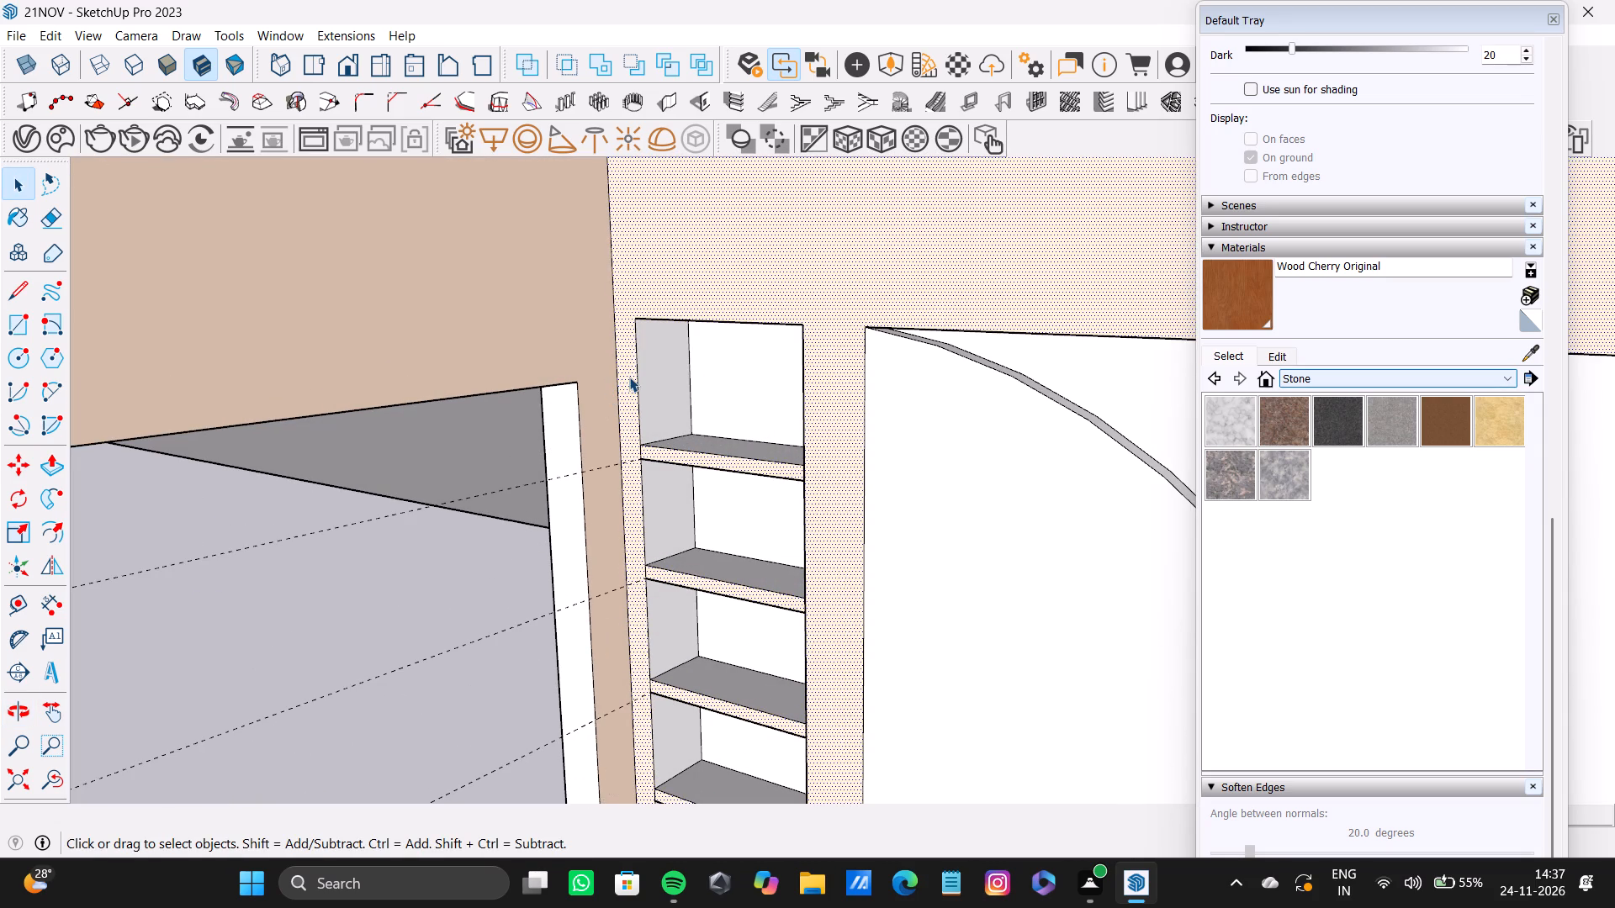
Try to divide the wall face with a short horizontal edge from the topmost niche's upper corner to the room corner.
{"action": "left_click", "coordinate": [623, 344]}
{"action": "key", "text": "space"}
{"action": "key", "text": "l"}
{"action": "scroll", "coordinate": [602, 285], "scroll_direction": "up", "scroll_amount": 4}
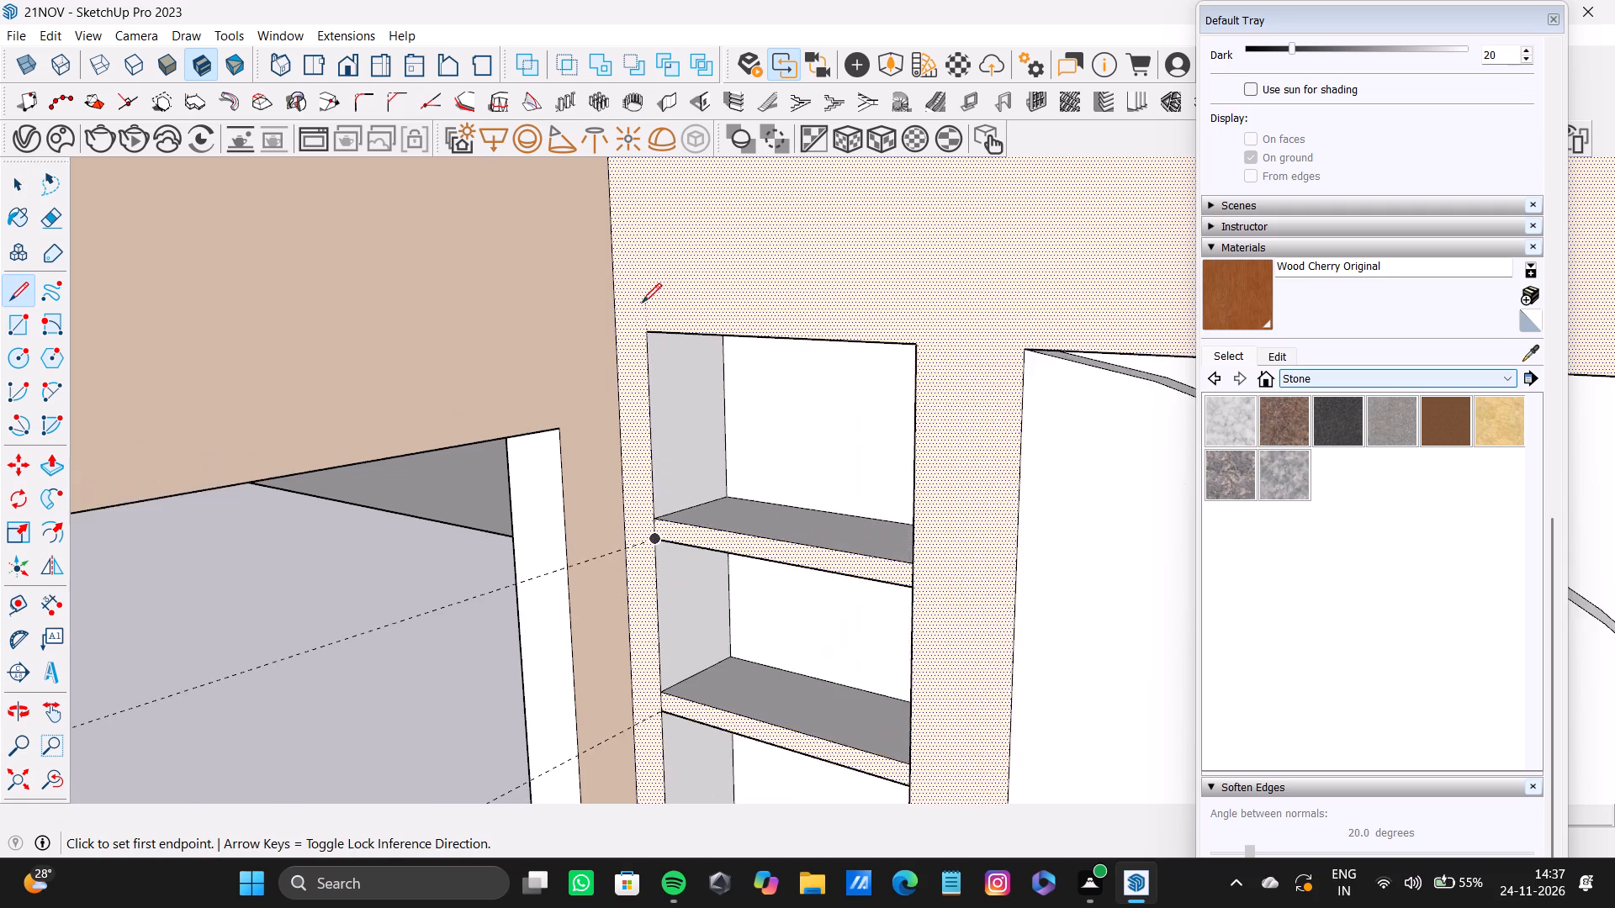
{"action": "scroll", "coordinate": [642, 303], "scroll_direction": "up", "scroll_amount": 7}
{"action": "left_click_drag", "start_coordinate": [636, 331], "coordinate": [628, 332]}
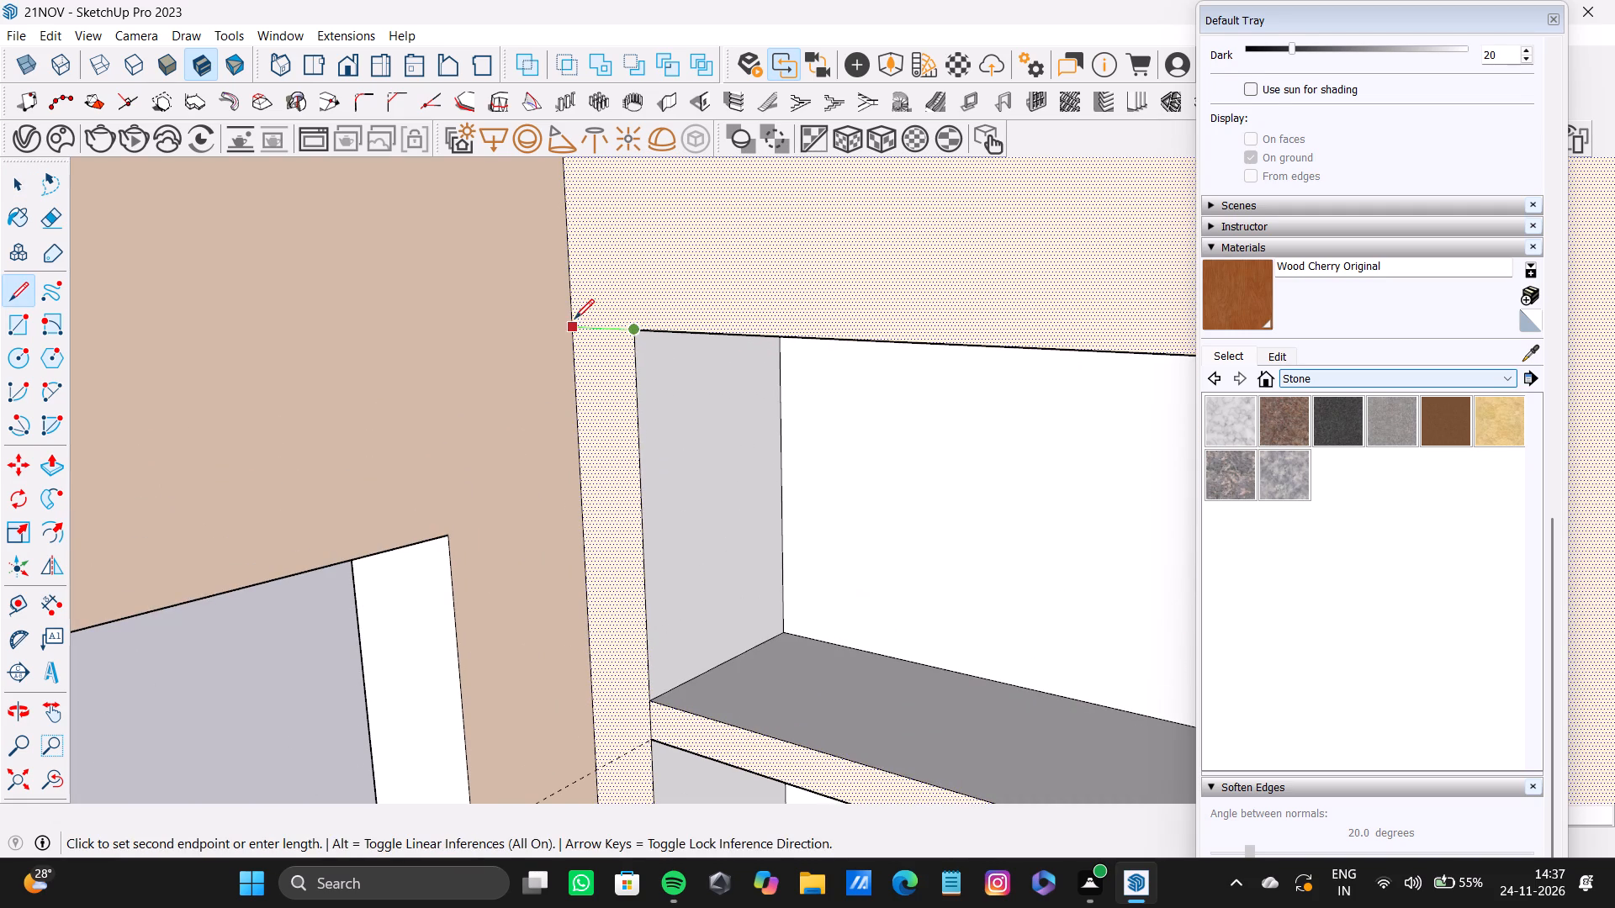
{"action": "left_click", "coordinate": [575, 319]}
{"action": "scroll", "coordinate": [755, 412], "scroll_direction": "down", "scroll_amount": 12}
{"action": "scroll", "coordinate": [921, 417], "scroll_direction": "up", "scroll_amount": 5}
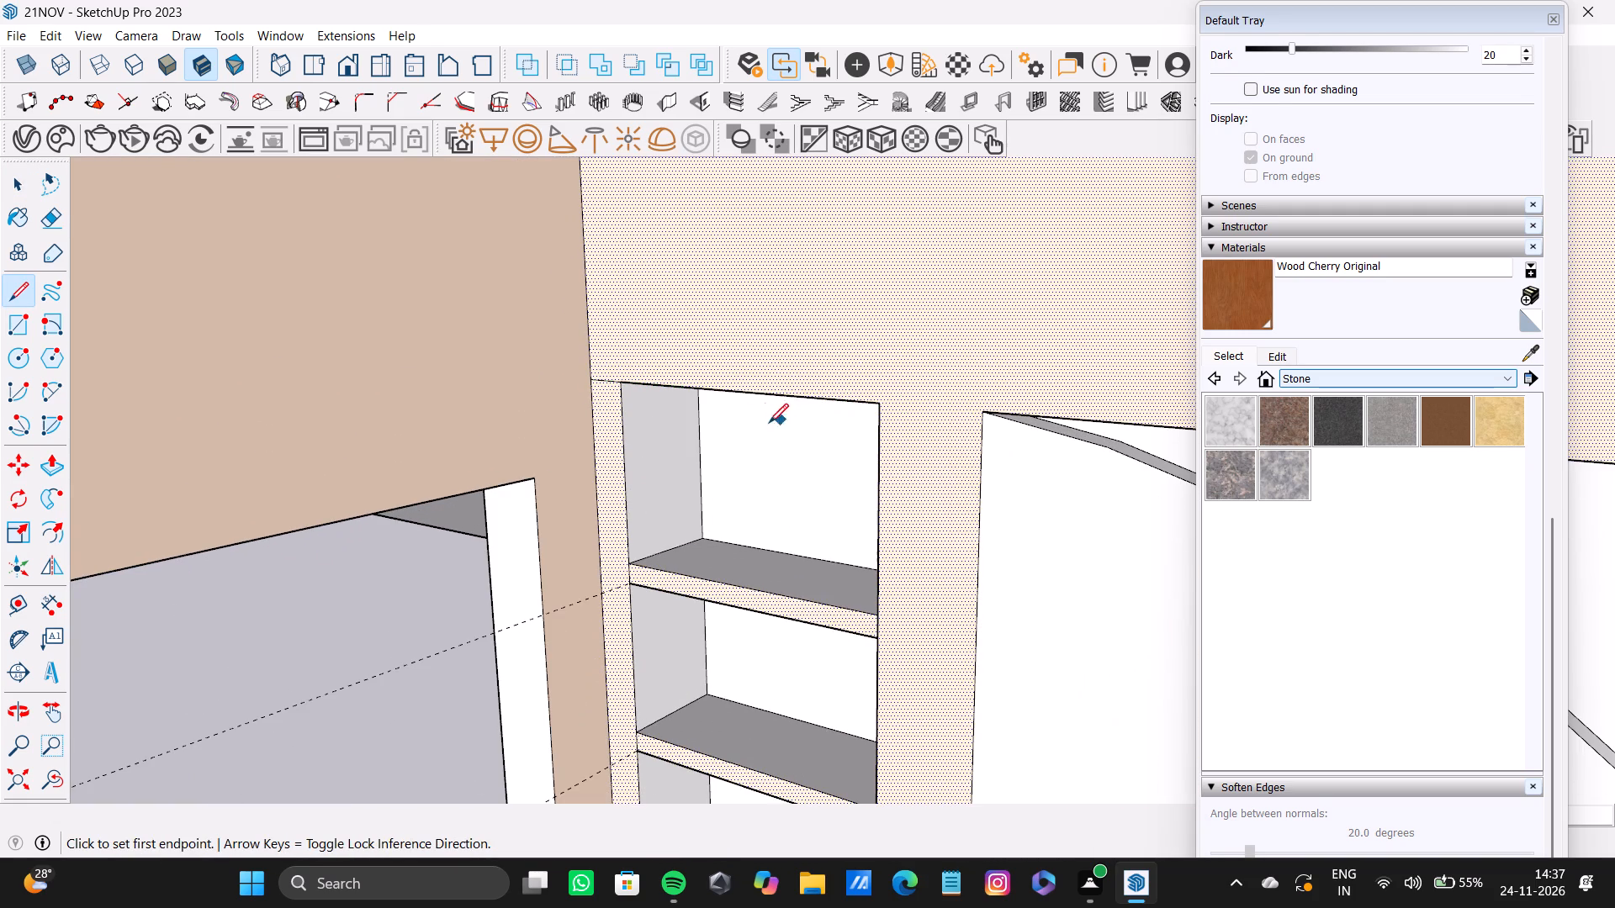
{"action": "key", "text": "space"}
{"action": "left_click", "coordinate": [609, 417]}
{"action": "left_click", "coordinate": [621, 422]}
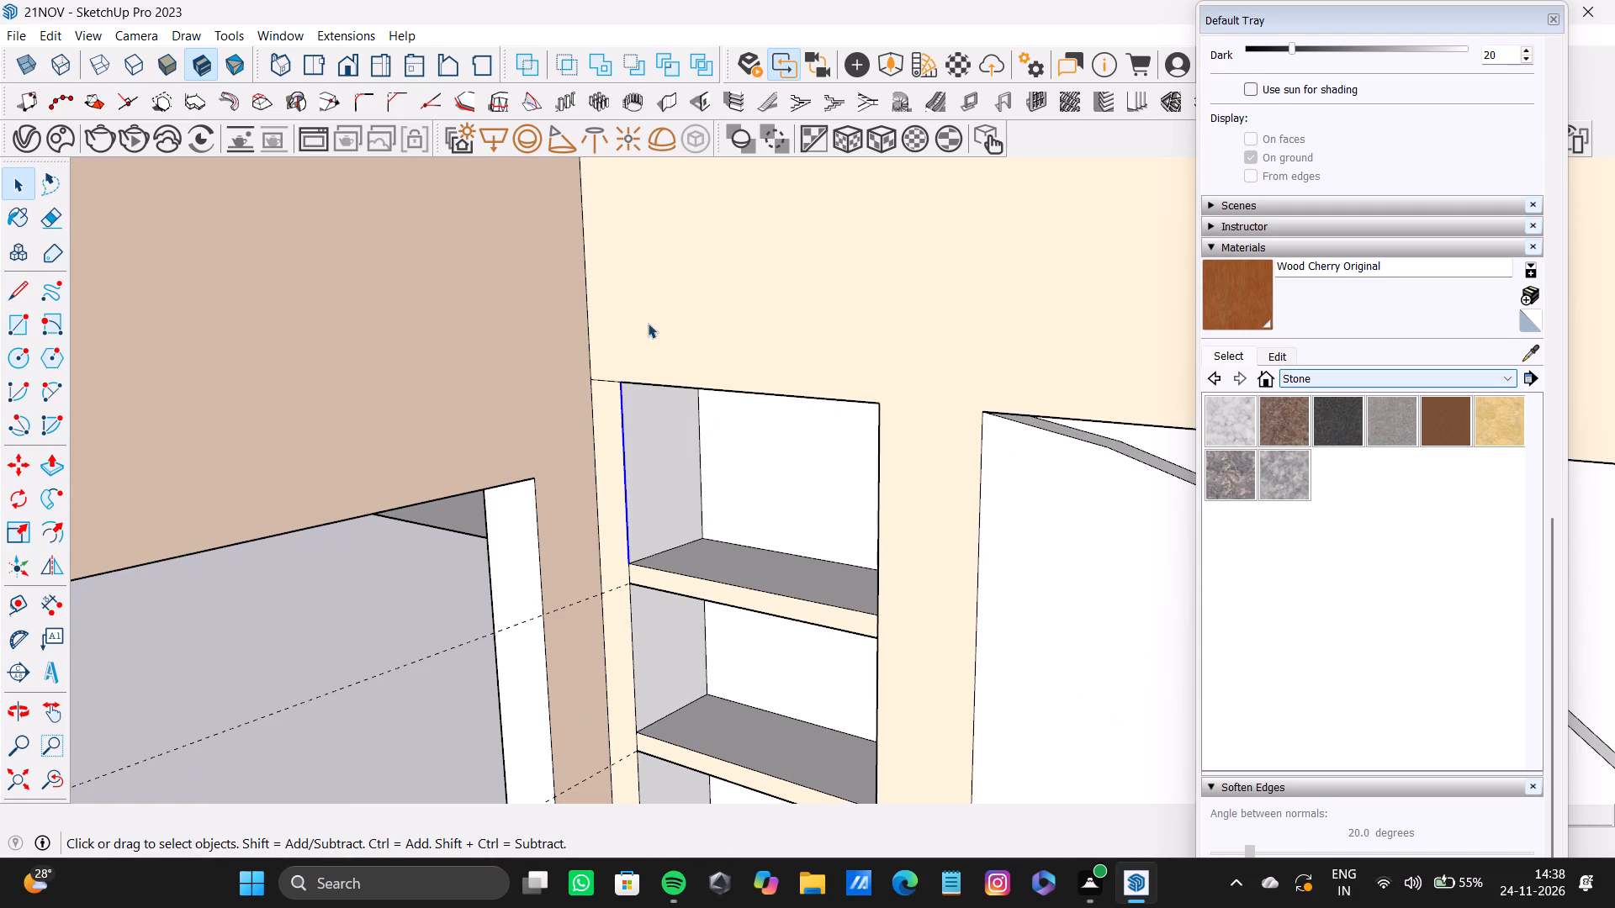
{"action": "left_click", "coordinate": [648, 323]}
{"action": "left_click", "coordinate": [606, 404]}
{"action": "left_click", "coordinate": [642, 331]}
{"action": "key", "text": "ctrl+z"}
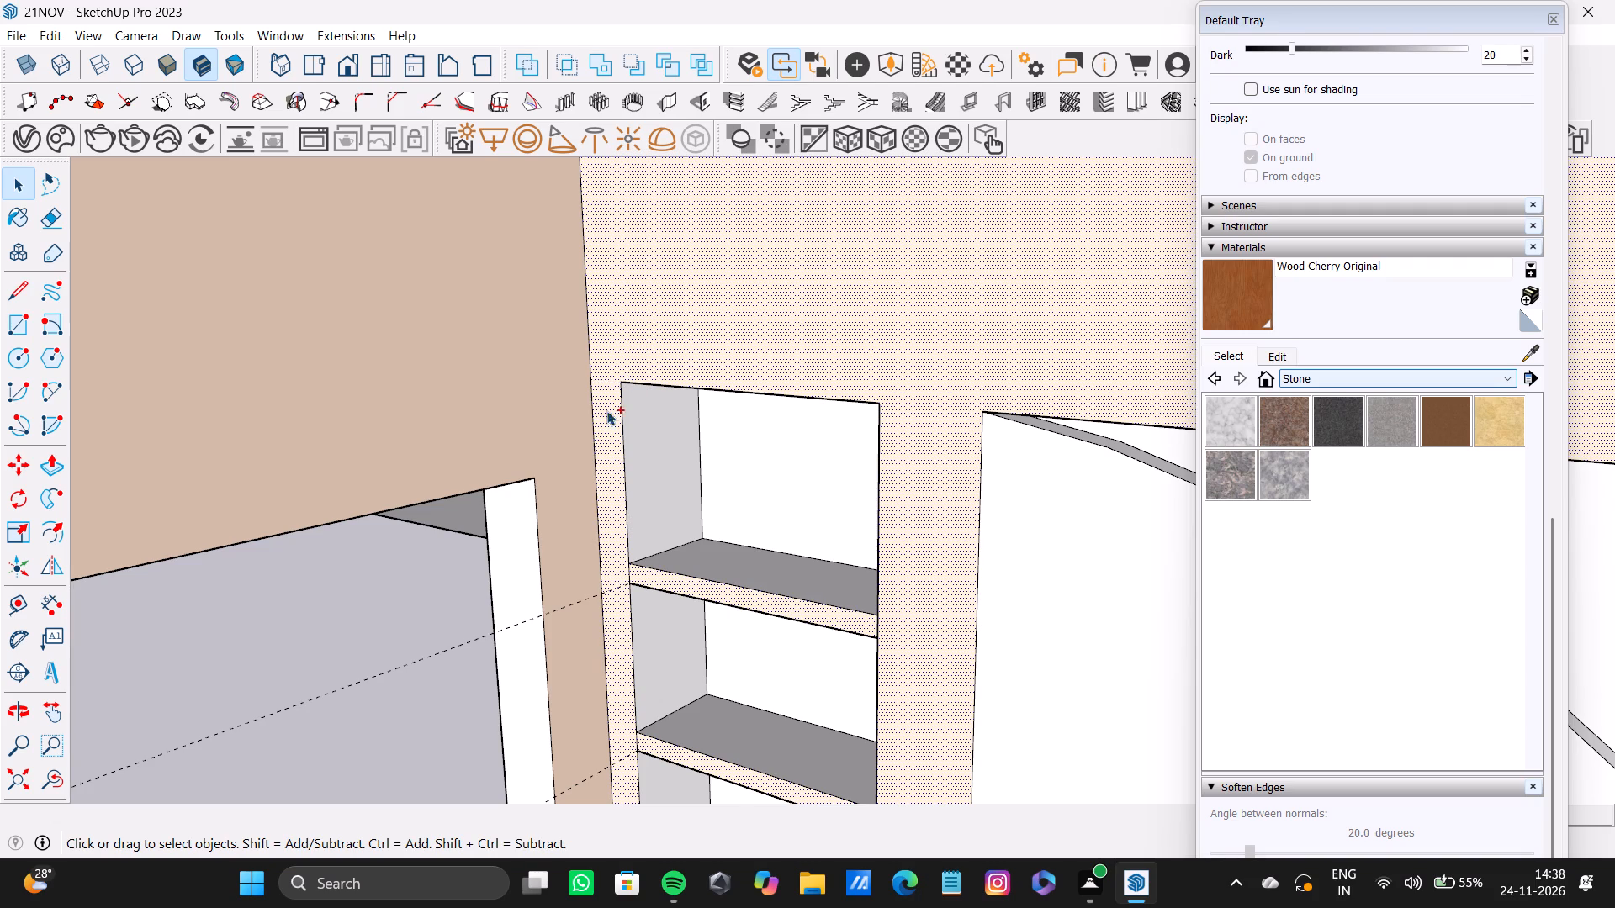
Select the side, bottom and back faces of the lowest shelf niche together with their bounding edges.
{"action": "scroll", "coordinate": [717, 432], "scroll_direction": "down", "scroll_amount": 10}
{"action": "left_click", "coordinate": [30, 770]}
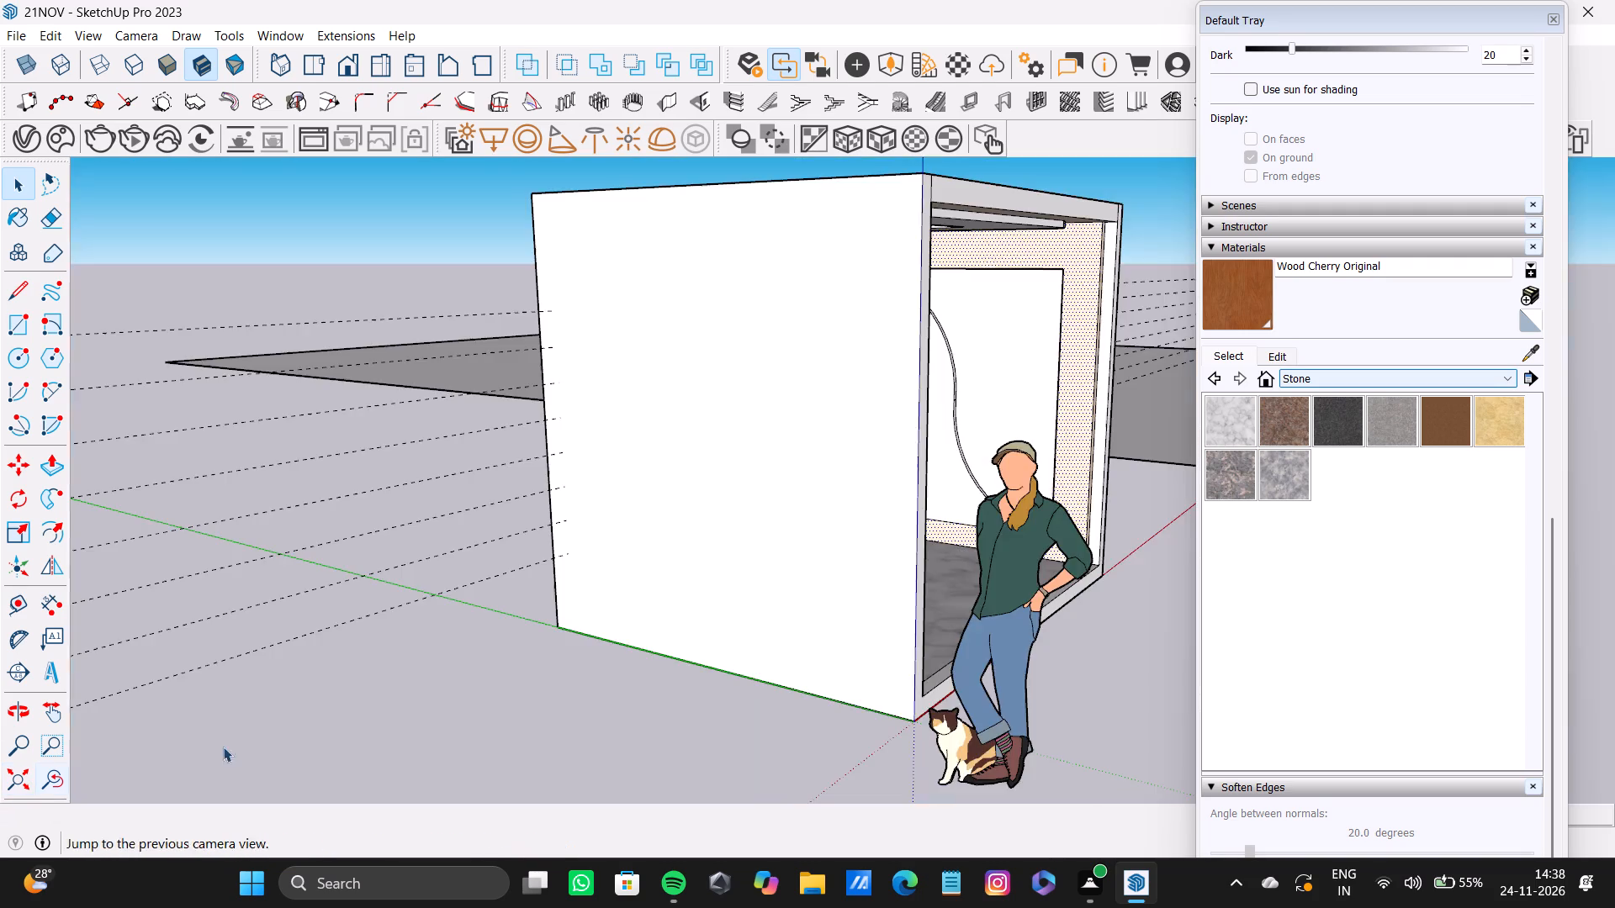
{"action": "middle_click_drag", "start_coordinate": [695, 592], "coordinate": [393, 485]}
{"action": "scroll", "coordinate": [927, 398], "scroll_direction": "up", "scroll_amount": 4}
{"action": "middle_click_drag", "start_coordinate": [961, 358], "coordinate": [906, 490], "text": "shift"}
{"action": "scroll", "coordinate": [904, 492], "scroll_direction": "down", "scroll_amount": 4}
{"action": "middle_click_drag", "start_coordinate": [892, 492], "coordinate": [390, 279], "text": "shift"}
{"action": "left_click", "coordinate": [15, 774]}
{"action": "middle_click_drag", "start_coordinate": [632, 403], "coordinate": [696, 454]}
{"action": "scroll", "coordinate": [635, 433], "scroll_direction": "up", "scroll_amount": 12}
{"action": "left_click", "coordinate": [281, 411]}
{"action": "scroll", "coordinate": [553, 526], "scroll_direction": "up", "scroll_amount": 8}
{"action": "double_click", "coordinate": [552, 565]}
{"action": "double_click", "coordinate": [604, 643], "text": "shift"}
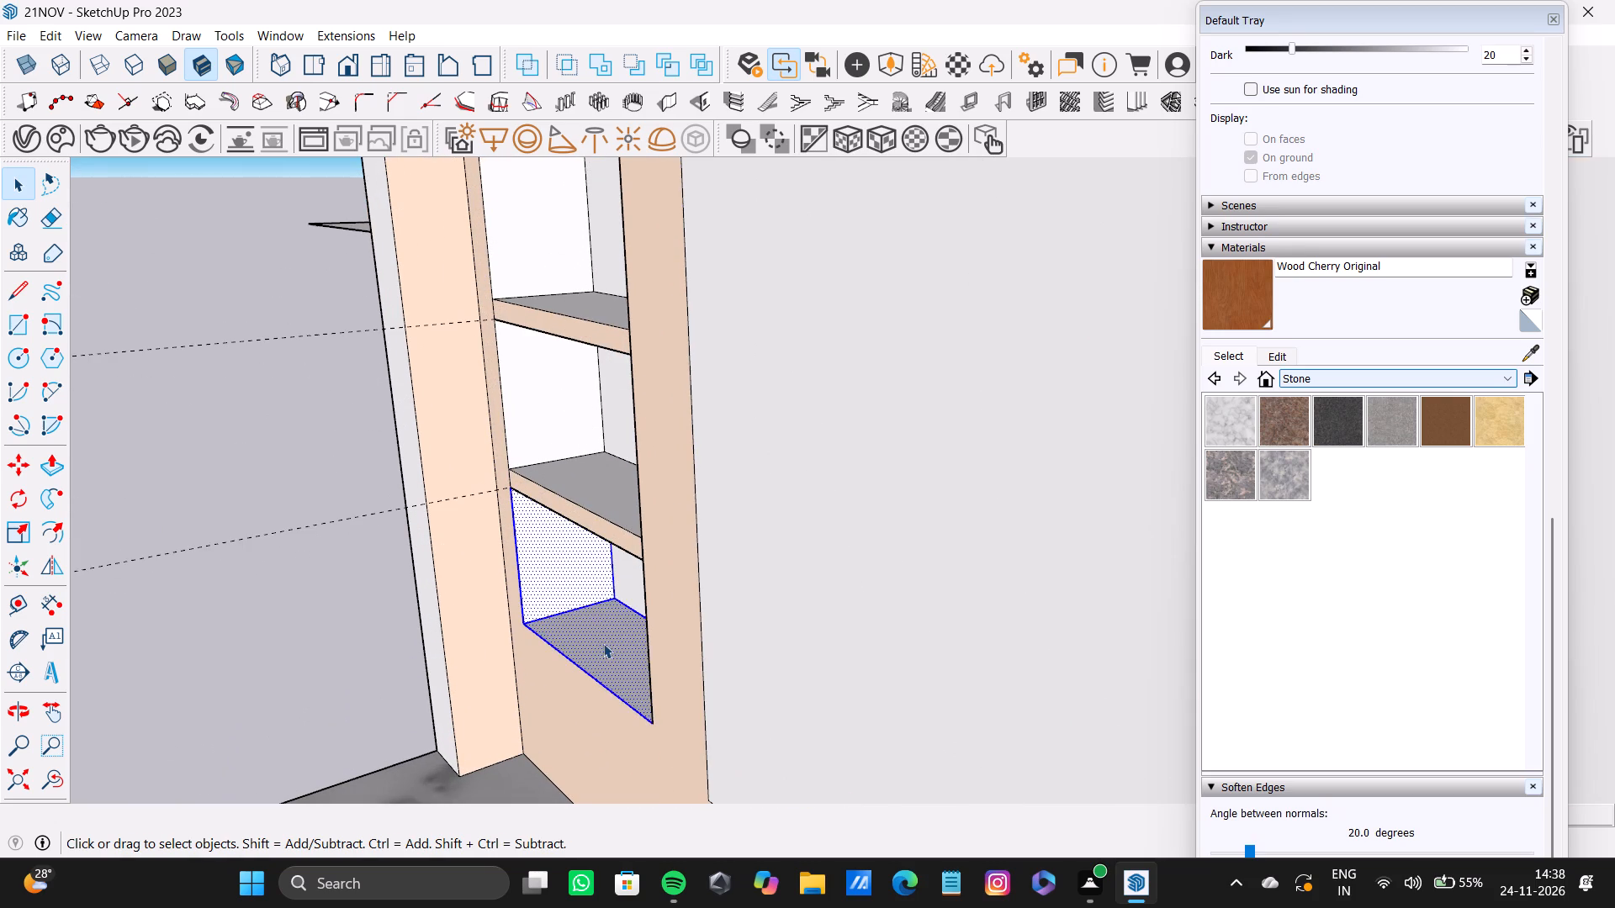
{"action": "middle_click_drag", "start_coordinate": [603, 643], "coordinate": [893, 676]}
{"action": "scroll", "coordinate": [830, 685], "scroll_direction": "up", "scroll_amount": 4, "text": "shift"}
{"action": "middle_click_drag", "start_coordinate": [687, 660], "coordinate": [972, 557]}
{"action": "double_click", "coordinate": [859, 644], "text": "shift"}
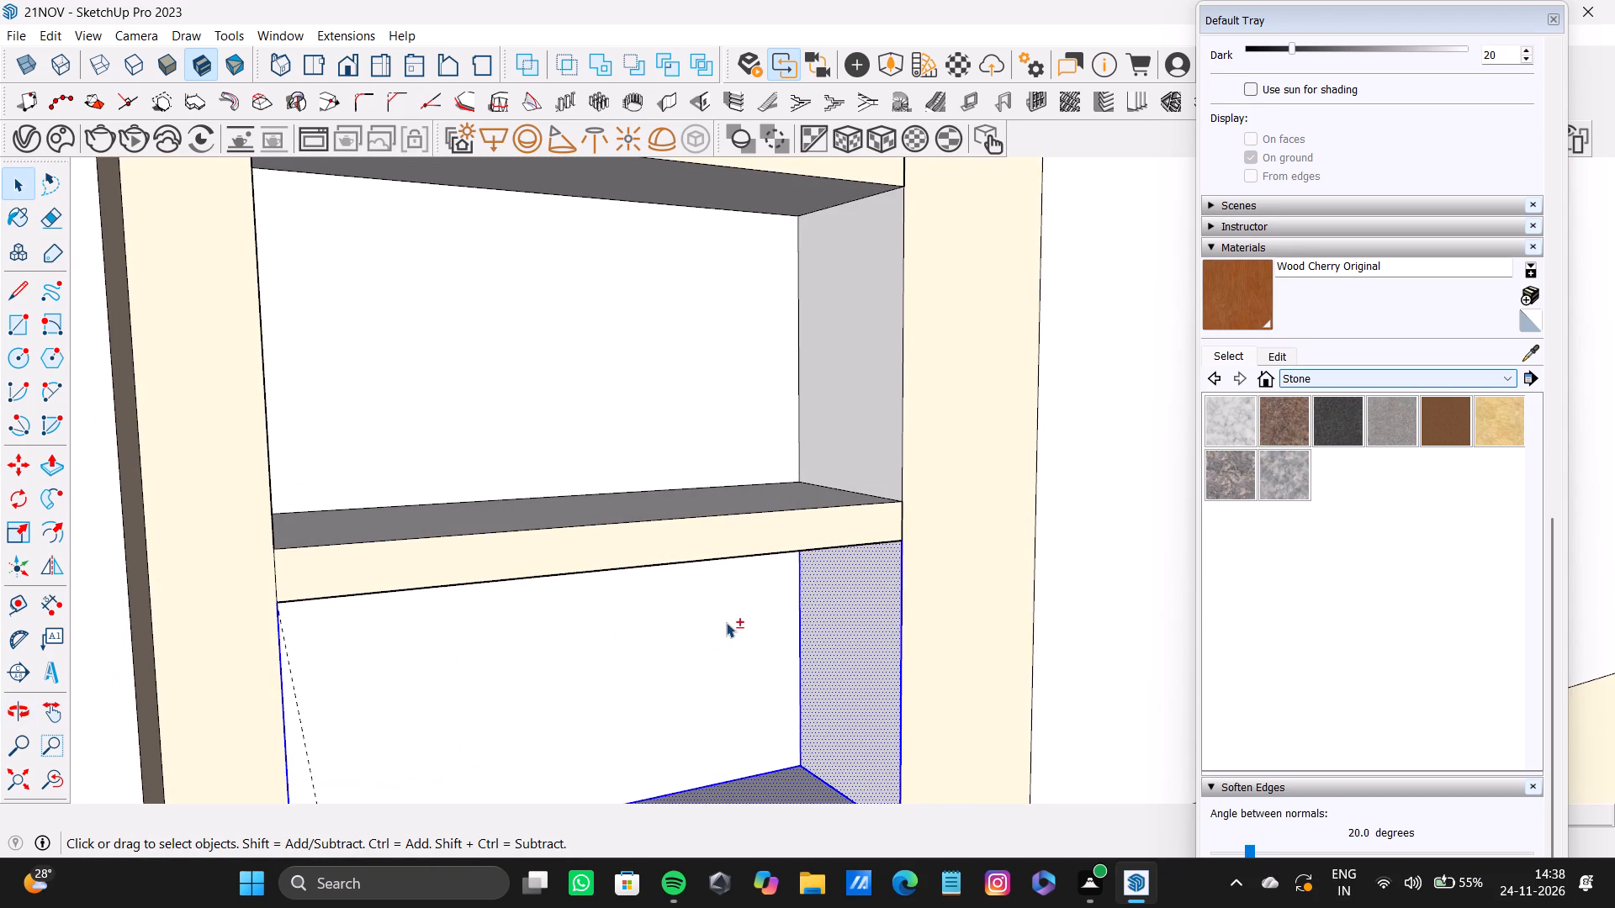
{"action": "double_click", "coordinate": [726, 622], "text": "shift"}
Add the side, back and bottom faces of the second and third niches from the bottom to the selection.
{"action": "left_click", "coordinate": [907, 396], "text": "shift"}
{"action": "left_click", "coordinate": [944, 393], "text": "shift"}
{"action": "double_click", "coordinate": [862, 405], "text": "shift"}
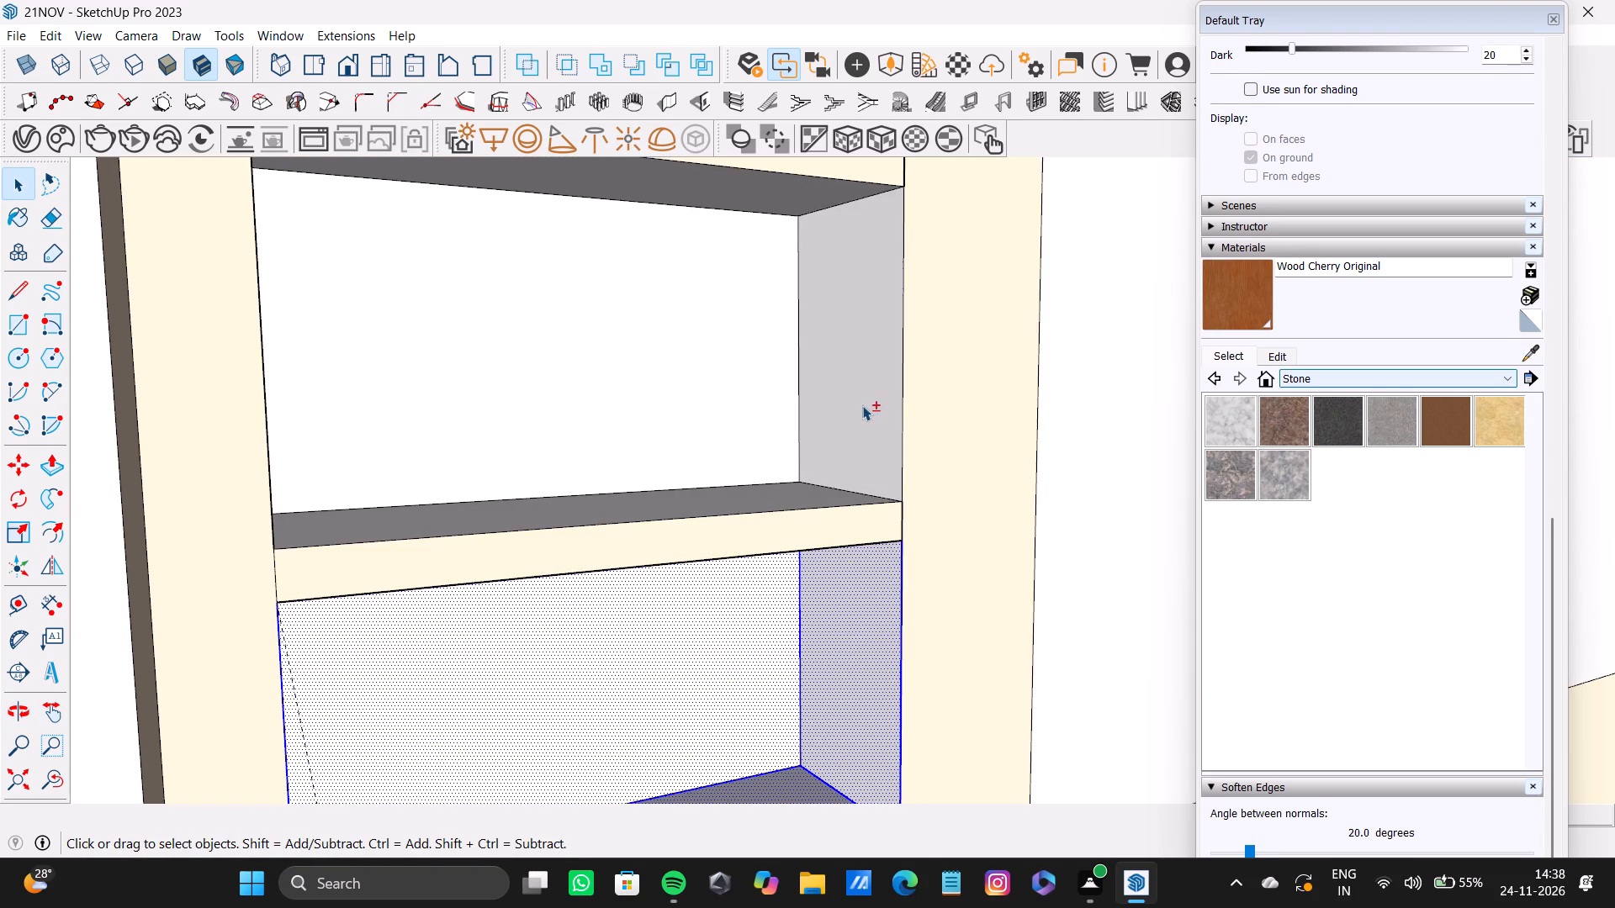
{"action": "double_click", "coordinate": [580, 352], "text": "shift"}
{"action": "middle_click_drag", "start_coordinate": [789, 401], "coordinate": [352, 482]}
{"action": "double_click", "coordinate": [458, 329], "text": "shift"}
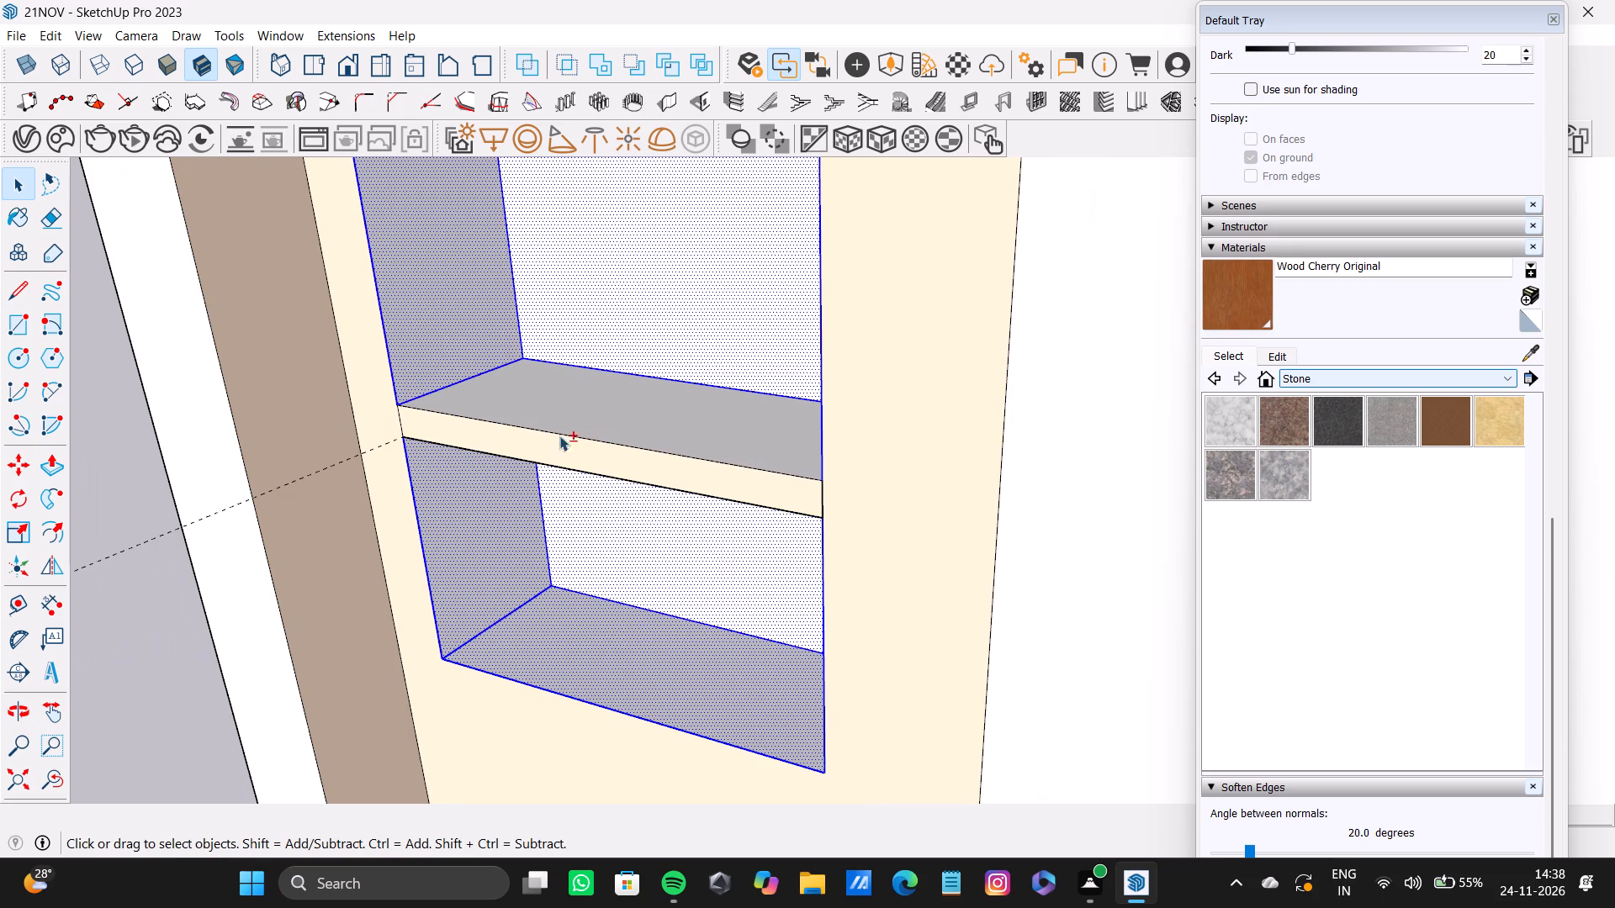
{"action": "double_click", "coordinate": [590, 393], "text": "shift"}
{"action": "middle_click_drag", "start_coordinate": [641, 360], "coordinate": [650, 656], "text": "shift"}
{"action": "left_click", "coordinate": [427, 288], "text": "shift"}
{"action": "left_click_drag", "start_coordinate": [427, 288], "coordinate": [438, 283], "text": "shift"}
{"action": "double_click", "coordinate": [748, 300], "text": "shift"}
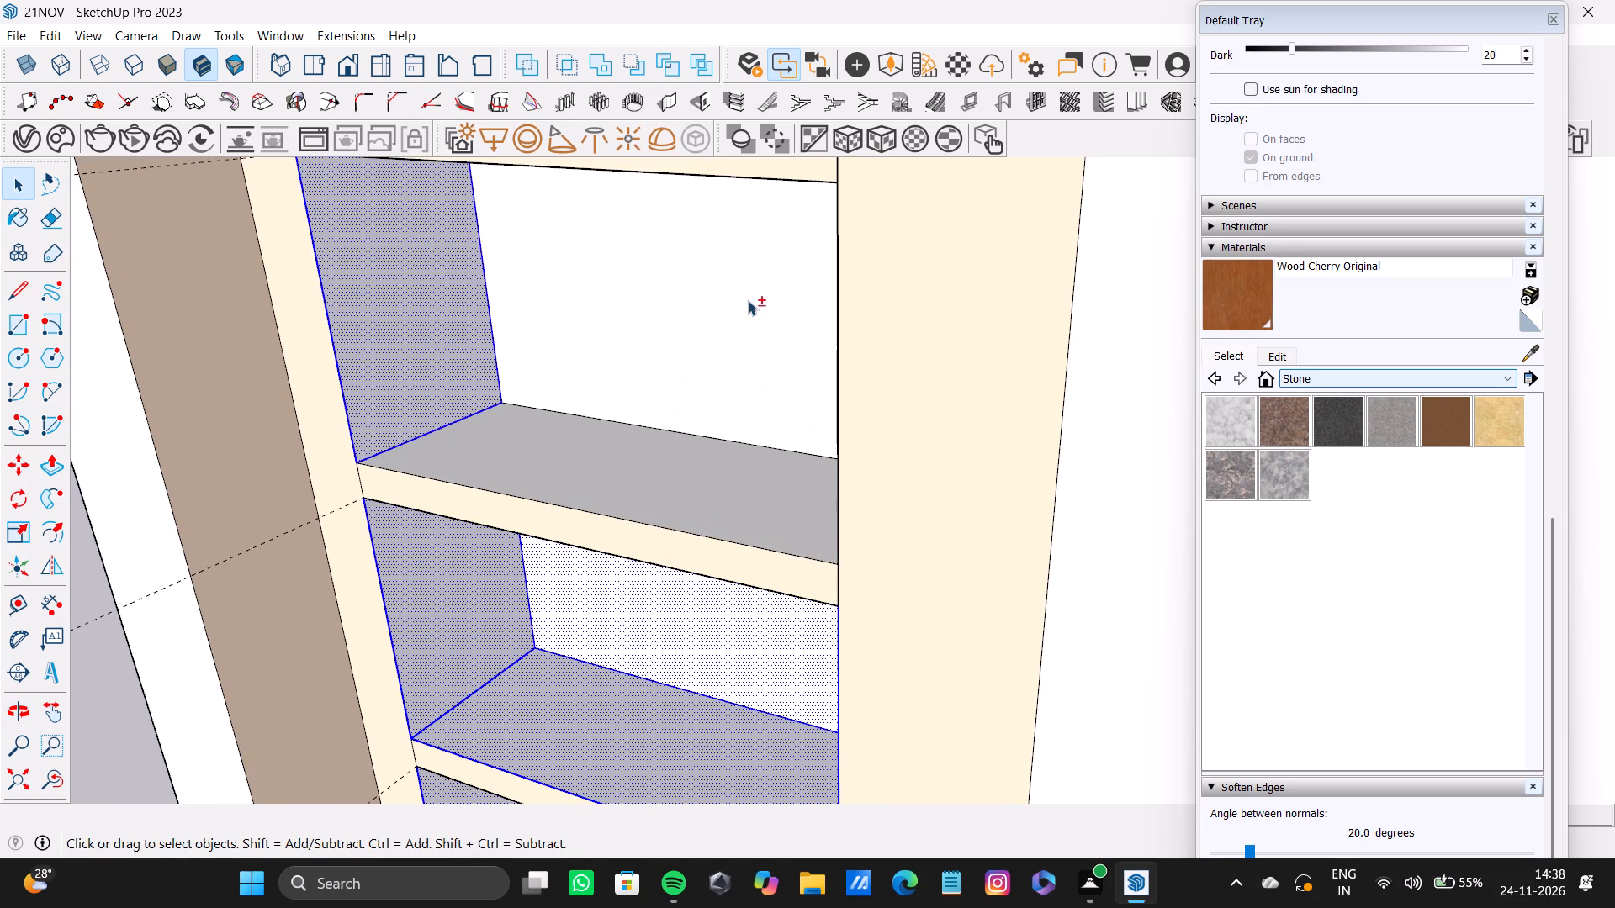
{"action": "double_click", "coordinate": [633, 484], "text": "shift"}
{"action": "middle_click_drag", "start_coordinate": [591, 488], "coordinate": [1054, 473]}
{"action": "double_click", "coordinate": [1001, 362], "text": "shift"}
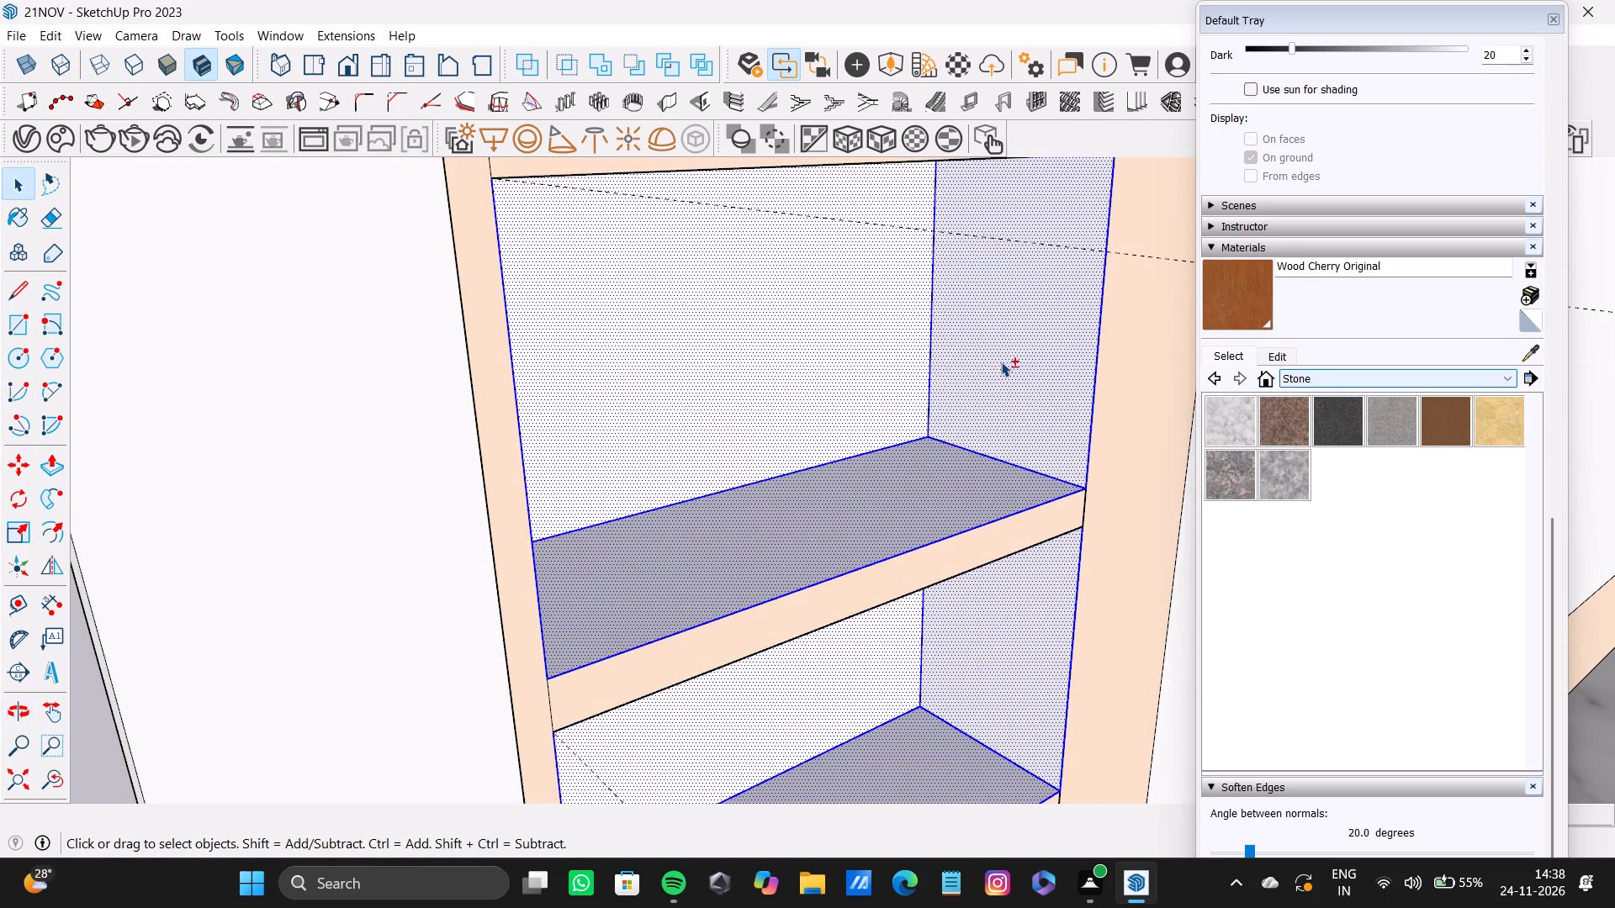
Add the side, back and bottom faces of the fourth and fifth niches from the bottom to the selection.
{"action": "scroll", "coordinate": [913, 383], "scroll_direction": "down", "scroll_amount": 5, "text": "shift"}
{"action": "middle_click_drag", "start_coordinate": [859, 303], "coordinate": [751, 604], "text": "shift"}
{"action": "left_click", "coordinate": [864, 390], "text": "shift"}
{"action": "left_click_drag", "start_coordinate": [864, 390], "coordinate": [846, 380], "text": "shift"}
{"action": "double_click", "coordinate": [763, 405], "text": "shift"}
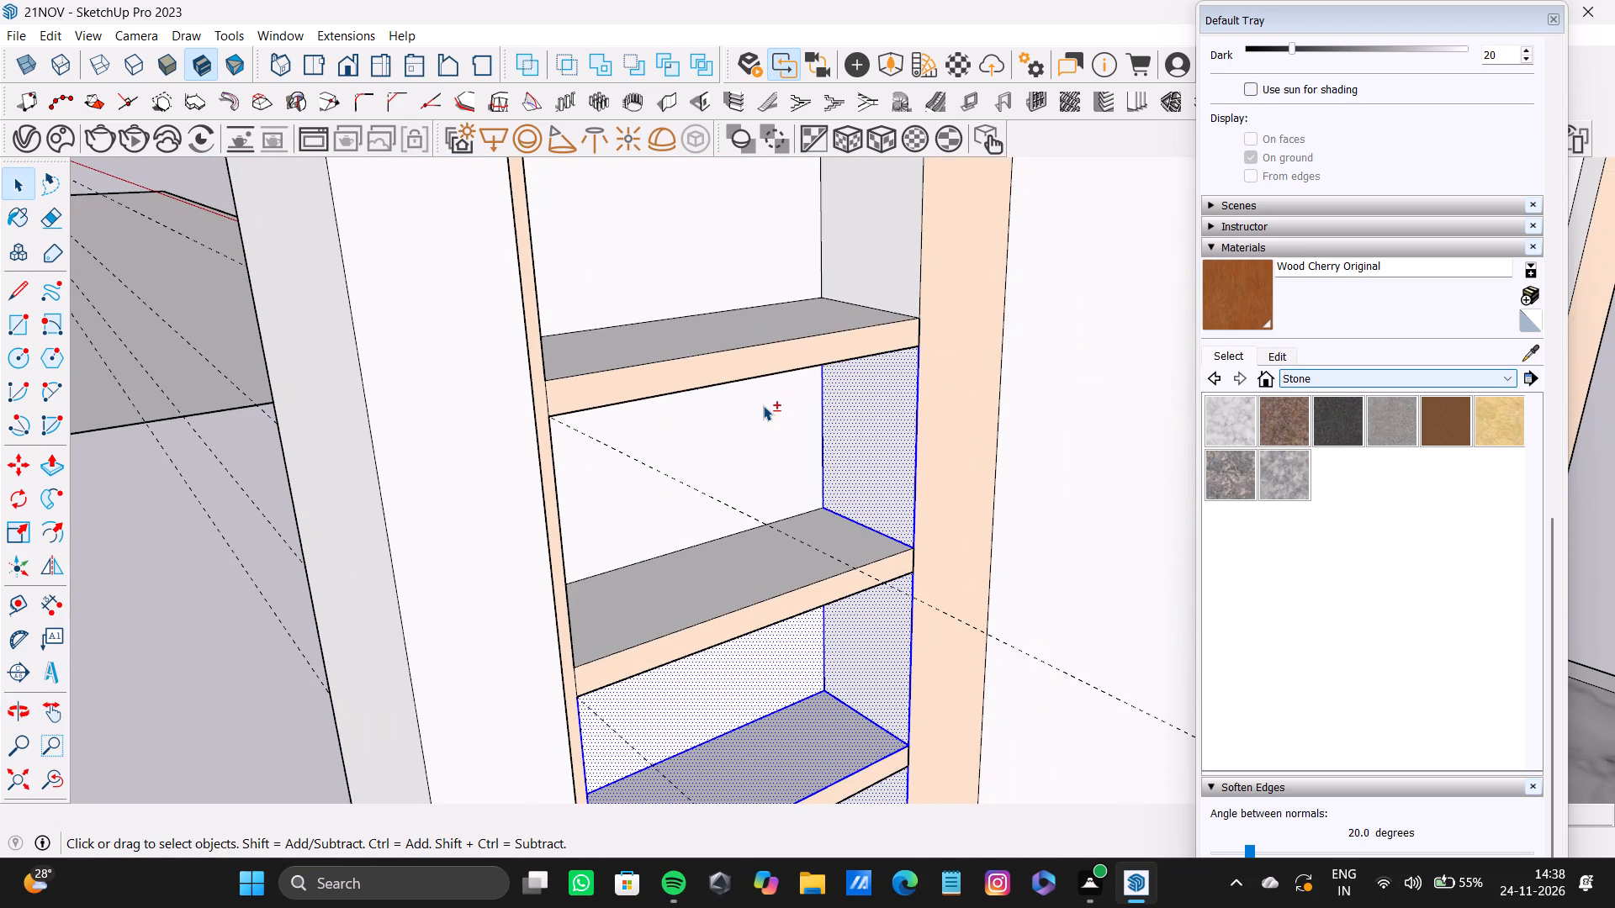
{"action": "double_click", "coordinate": [812, 535], "text": "shift"}
{"action": "middle_click_drag", "start_coordinate": [828, 531], "coordinate": [336, 523]}
{"action": "left_click", "coordinate": [489, 387], "text": "shift"}
{"action": "left_click_drag", "start_coordinate": [489, 386], "coordinate": [490, 378], "text": "shift"}
{"action": "middle_click_drag", "start_coordinate": [564, 304], "coordinate": [569, 607], "text": "shift"}
{"action": "double_click", "coordinate": [504, 481], "text": "shift"}
{"action": "double_click", "coordinate": [596, 452], "text": "shift"}
{"action": "double_click", "coordinate": [585, 574], "text": "shift"}
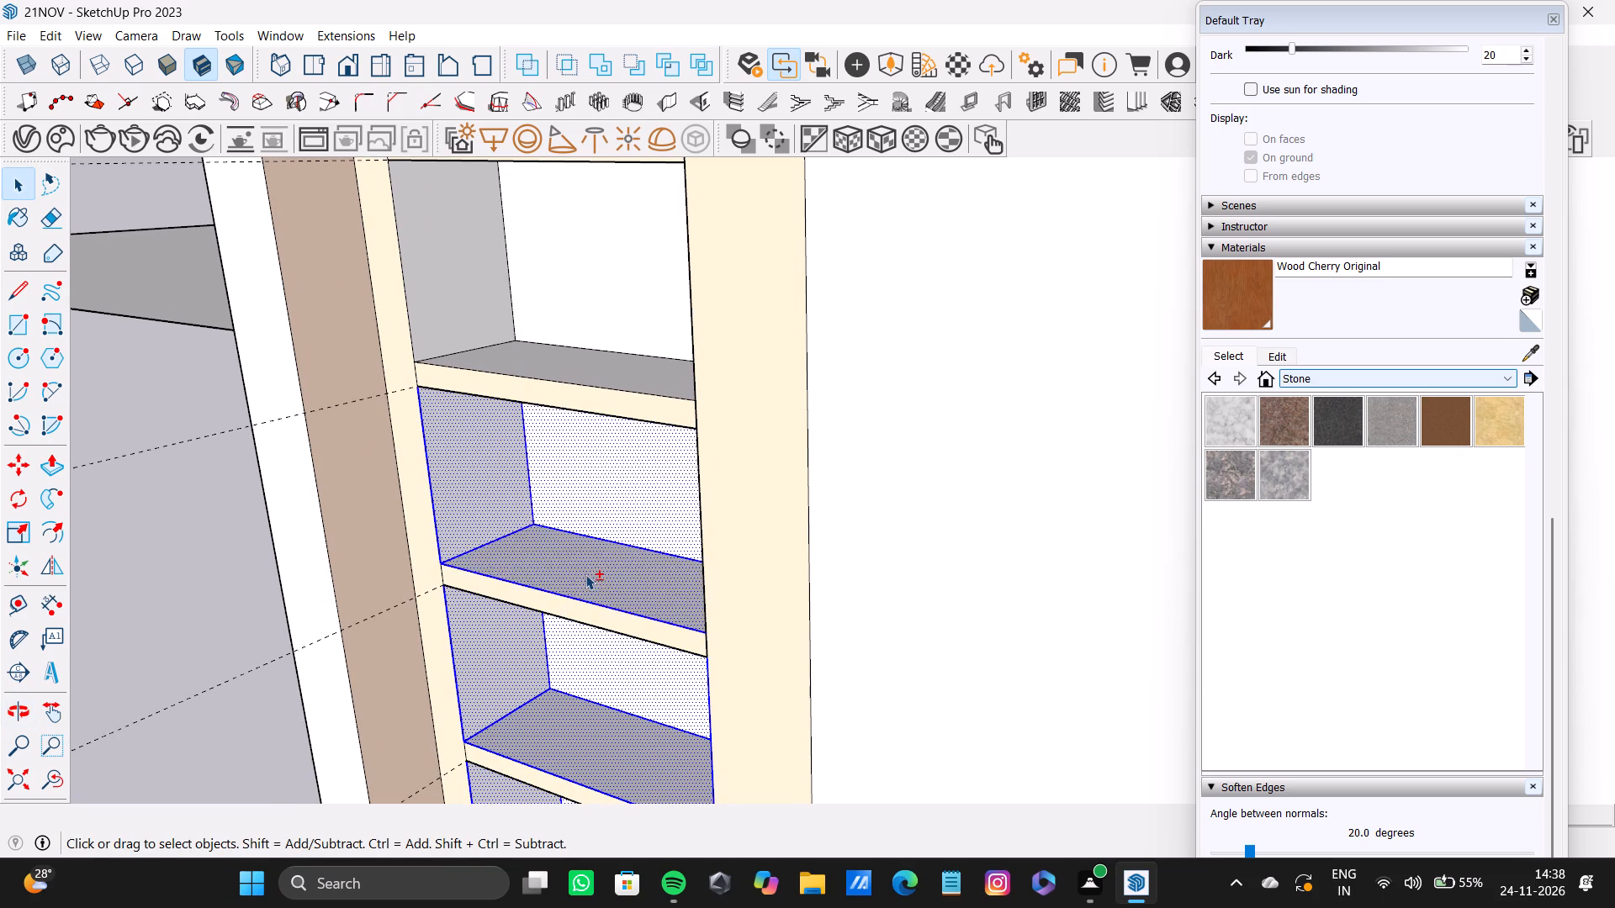
{"action": "middle_click_drag", "start_coordinate": [574, 573], "coordinate": [1035, 566]}
{"action": "double_click", "coordinate": [920, 527], "text": "shift"}
Add the side, back and bottom faces of the sixth and seventh niches from the bottom to the selection.
{"action": "middle_click_drag", "start_coordinate": [913, 377], "coordinate": [895, 609], "text": "shift"}
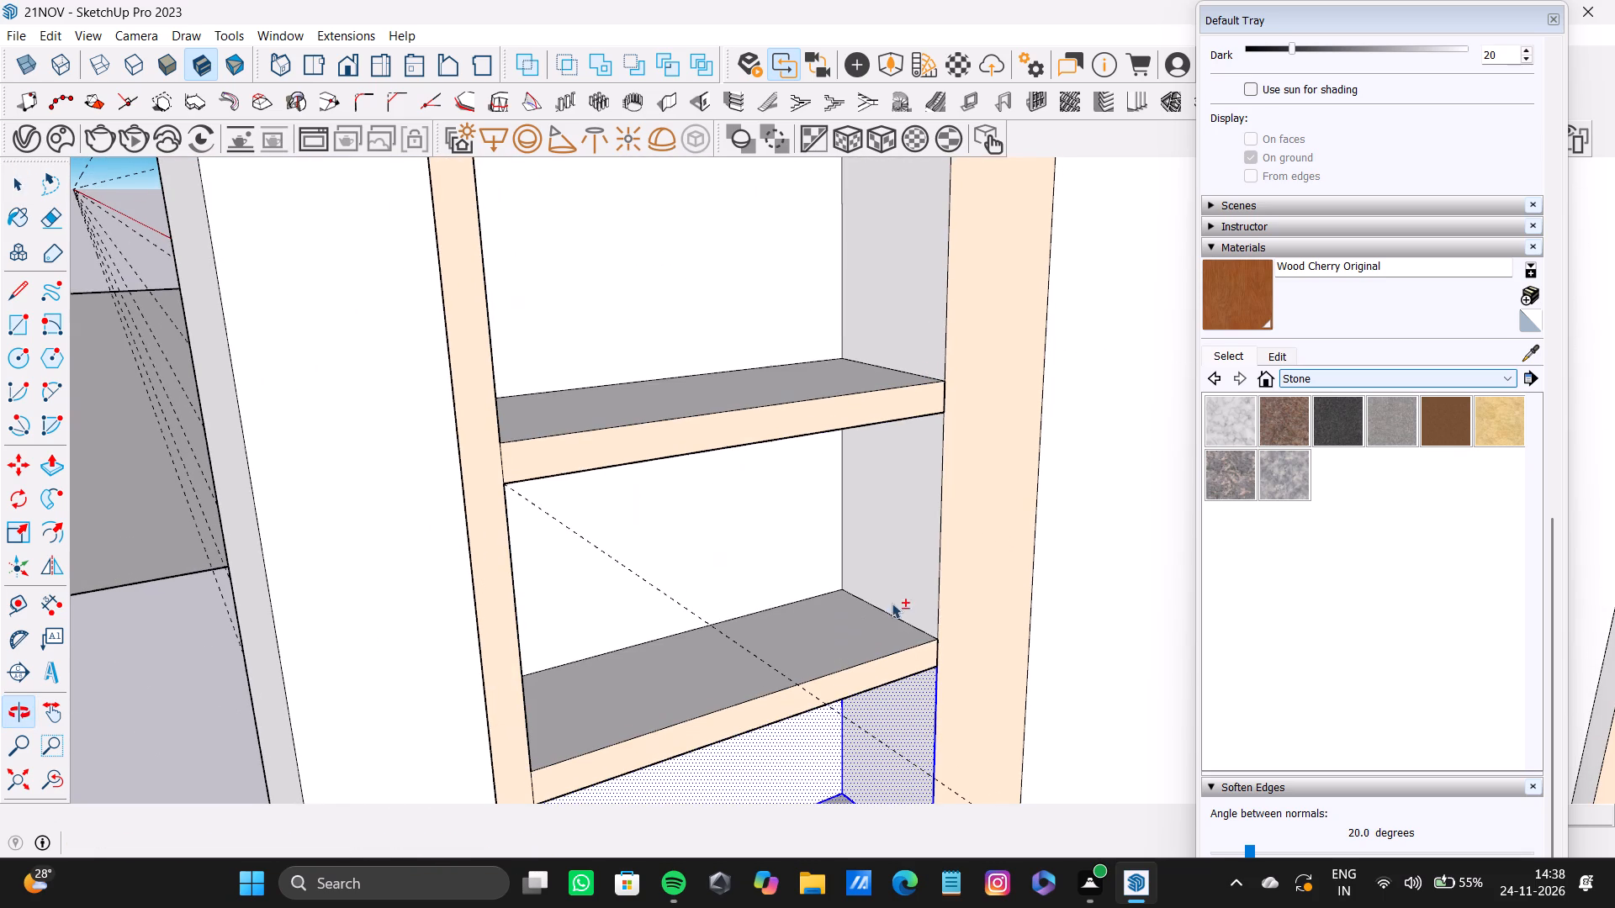
{"action": "double_click", "coordinate": [884, 565], "text": "shift"}
{"action": "double_click", "coordinate": [753, 517], "text": "shift"}
{"action": "double_click", "coordinate": [786, 633], "text": "shift"}
{"action": "middle_click_drag", "start_coordinate": [829, 633], "coordinate": [702, 645]}
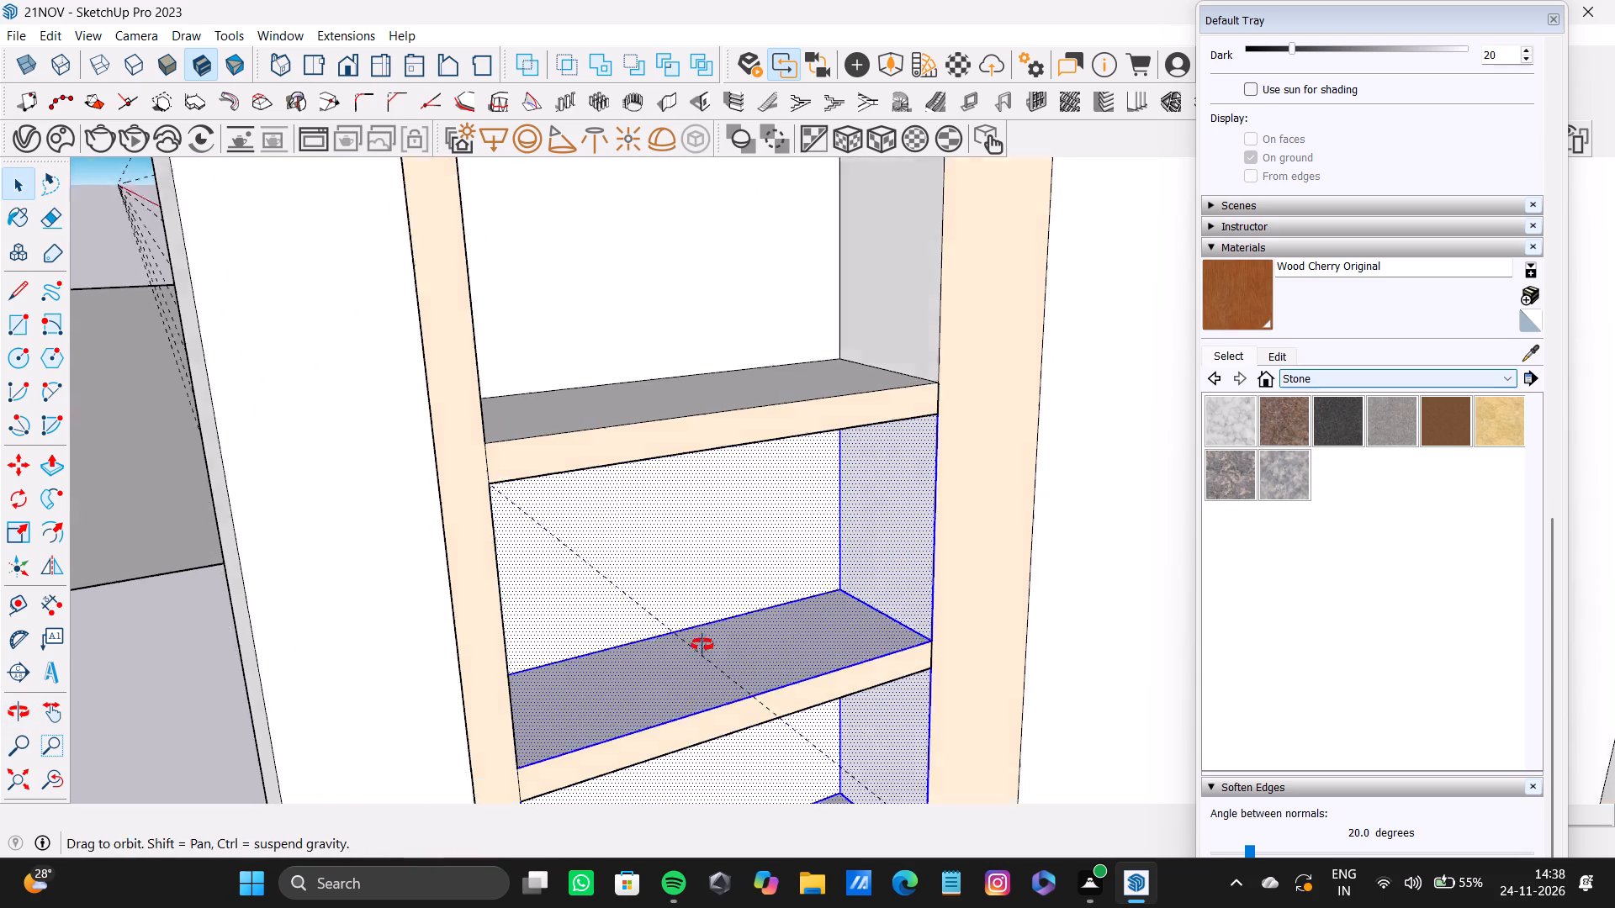
{"action": "middle_click_drag", "start_coordinate": [702, 645], "coordinate": [461, 640]}
{"action": "left_click", "coordinate": [416, 537], "text": "shift"}
{"action": "left_click_drag", "start_coordinate": [416, 537], "coordinate": [421, 529], "text": "shift"}
{"action": "middle_click_drag", "start_coordinate": [498, 490], "coordinate": [606, 738], "text": "shift"}
{"action": "double_click", "coordinate": [527, 544], "text": "shift"}
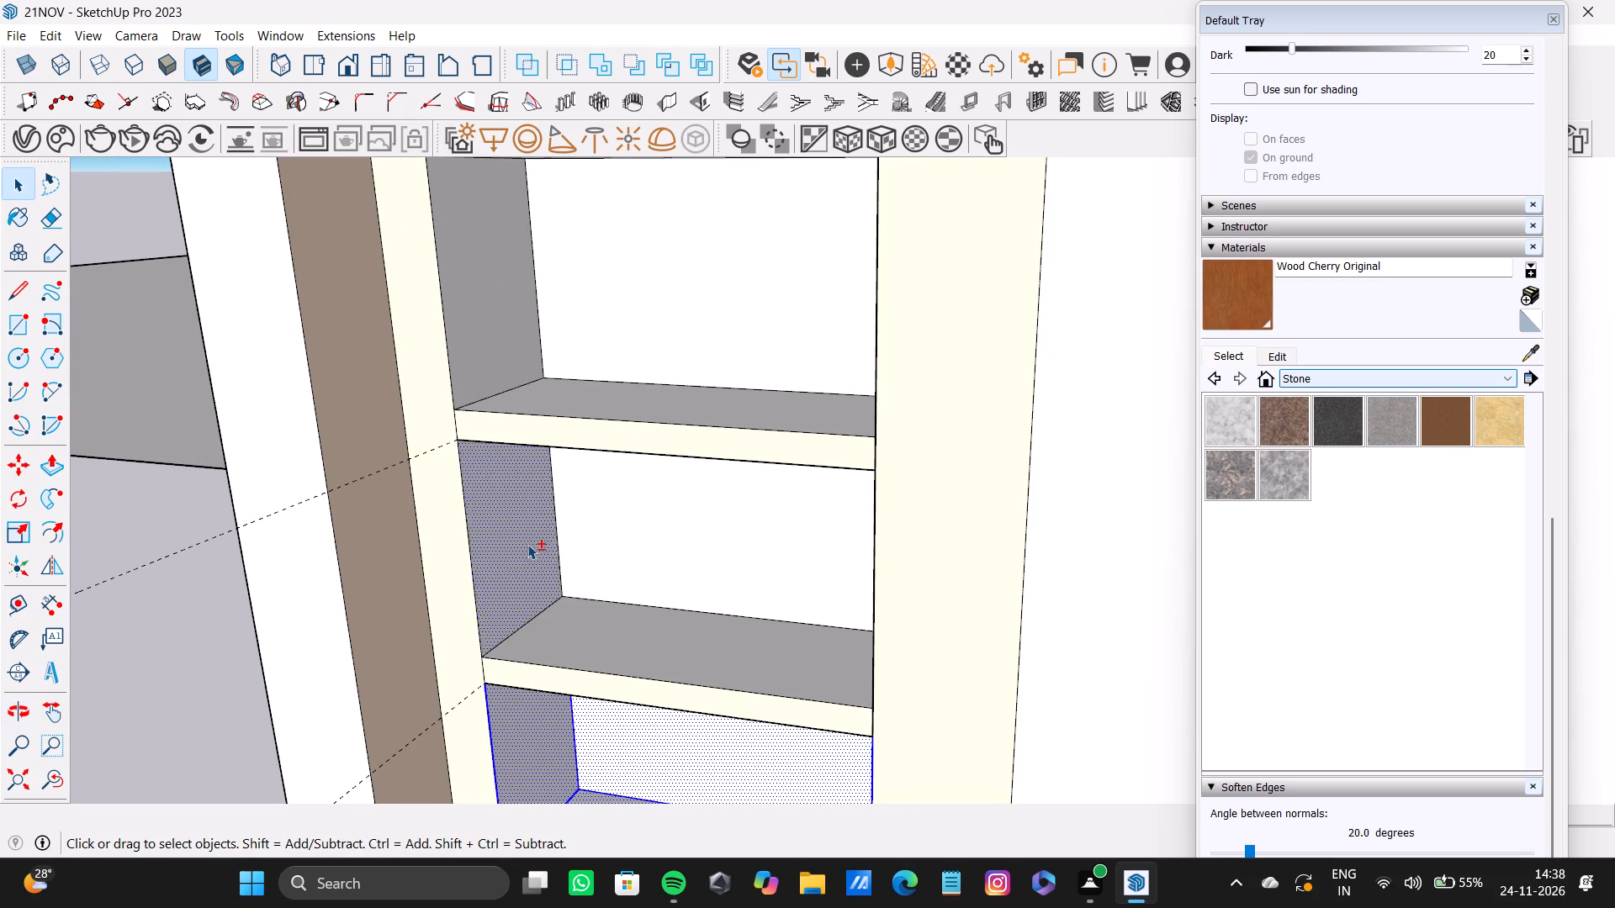
{"action": "double_click", "coordinate": [633, 520], "text": "shift"}
{"action": "double_click", "coordinate": [656, 626], "text": "shift"}
{"action": "middle_click_drag", "start_coordinate": [657, 636], "coordinate": [1040, 660]}
{"action": "double_click", "coordinate": [952, 550], "text": "shift"}
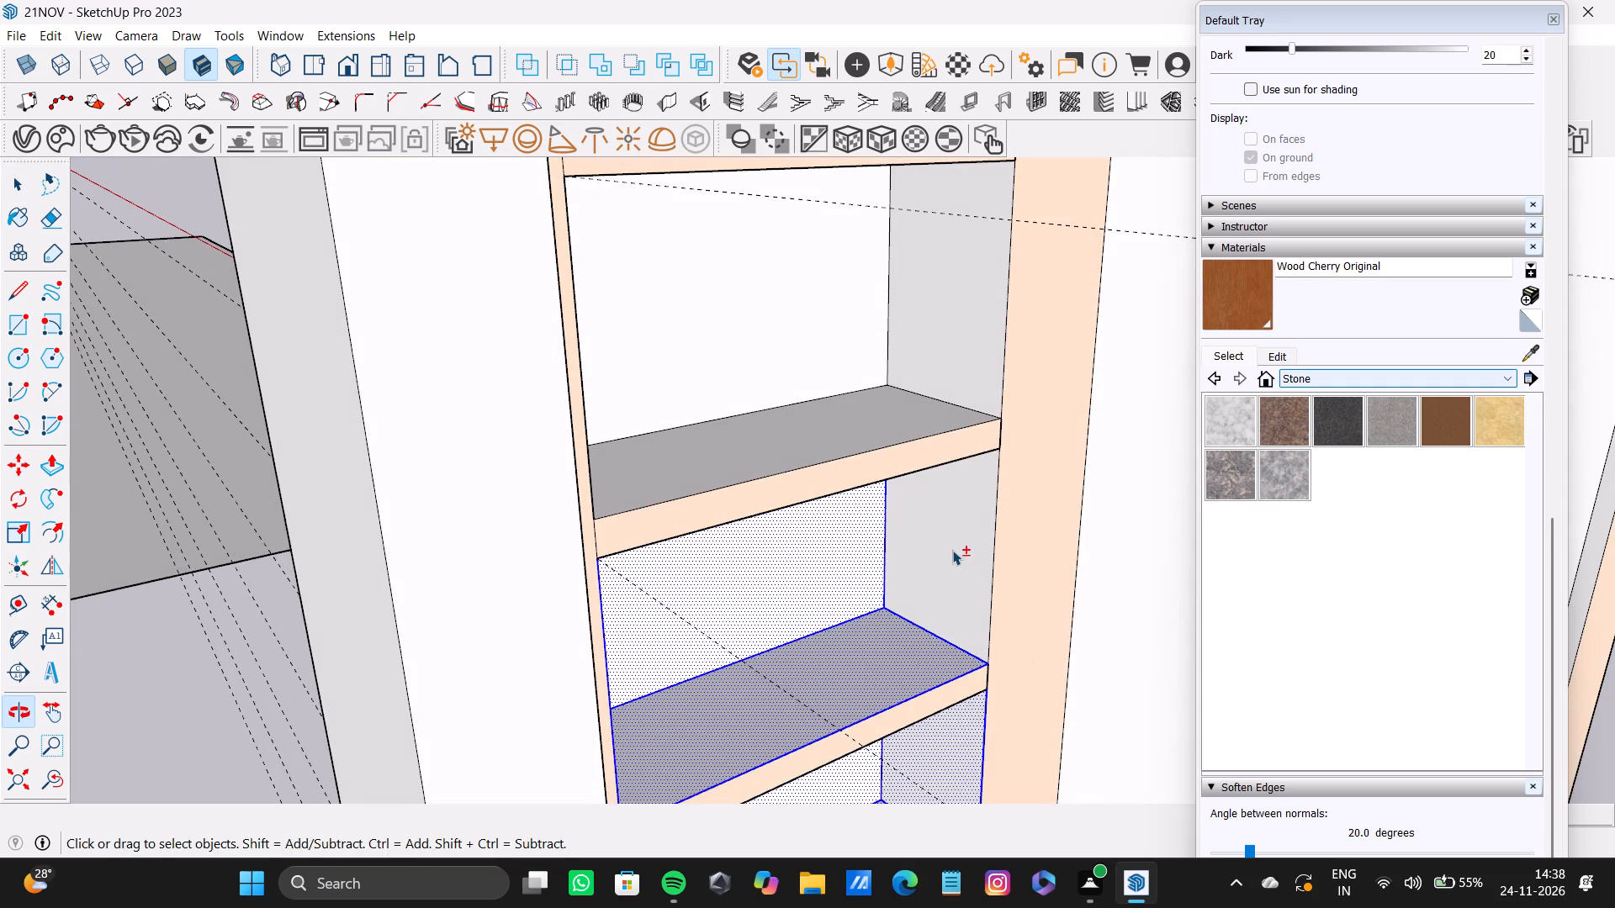
Add the side, back and bottom faces of the niche just below the topmost one to the selection.
{"action": "middle_click_drag", "start_coordinate": [942, 437], "coordinate": [937, 635], "text": "shift"}
{"action": "double_click", "coordinate": [930, 500], "text": "shift"}
{"action": "double_click", "coordinate": [795, 540], "text": "shift"}
{"action": "double_click", "coordinate": [821, 613], "text": "shift"}
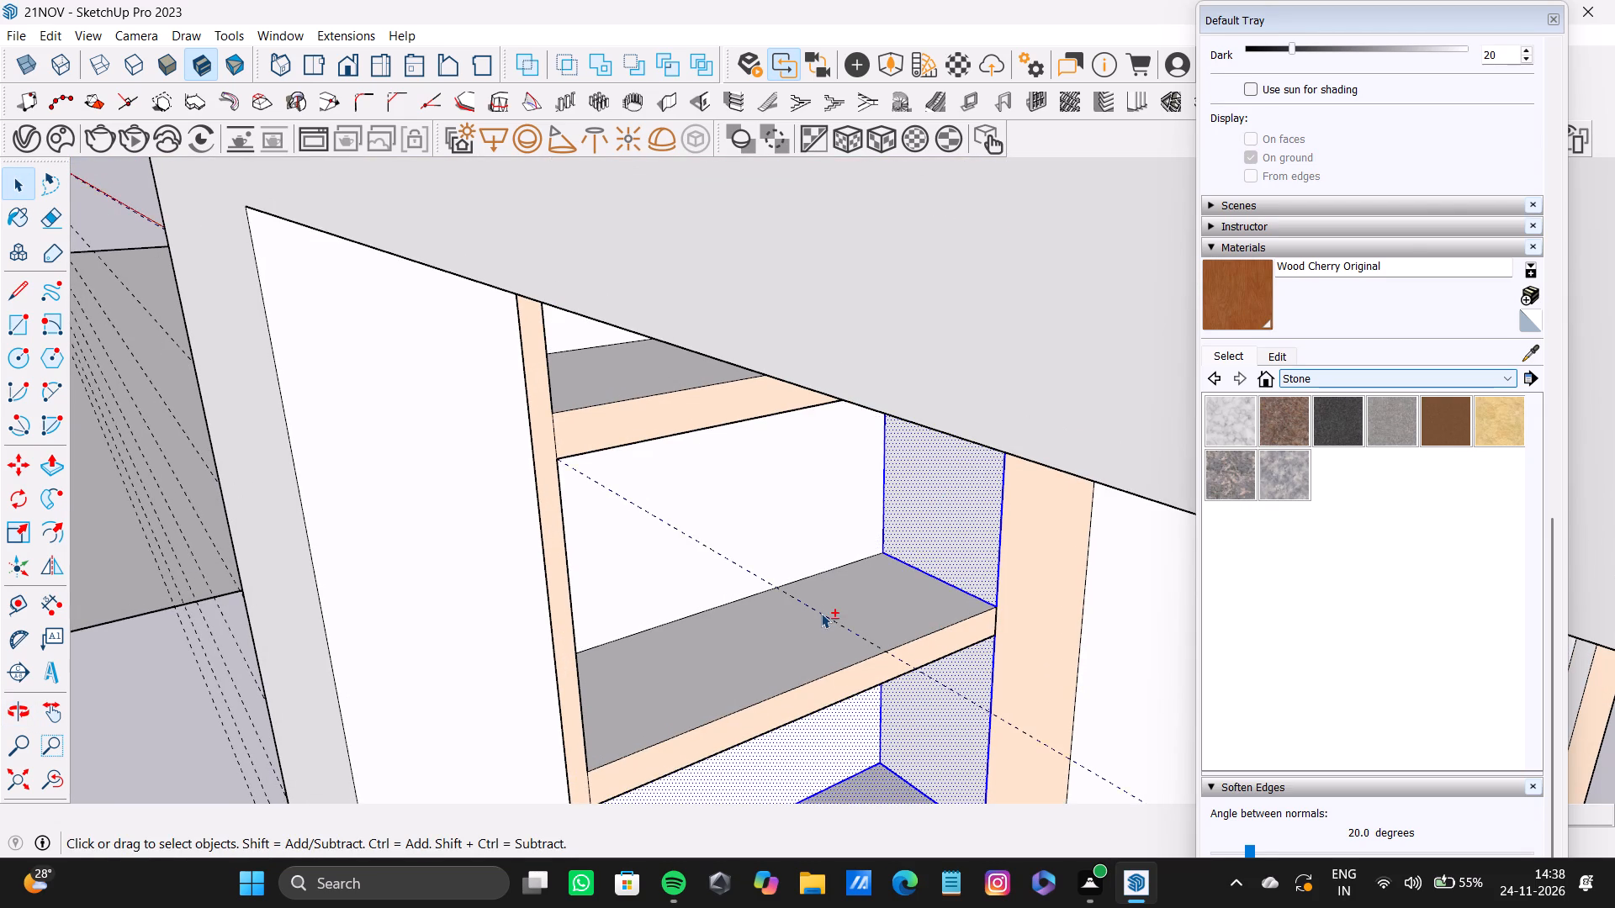
{"action": "double_click", "coordinate": [726, 541], "text": "shift"}
{"action": "double_click", "coordinate": [694, 676], "text": "shift"}
{"action": "middle_click_drag", "start_coordinate": [859, 667], "coordinate": [646, 502]}
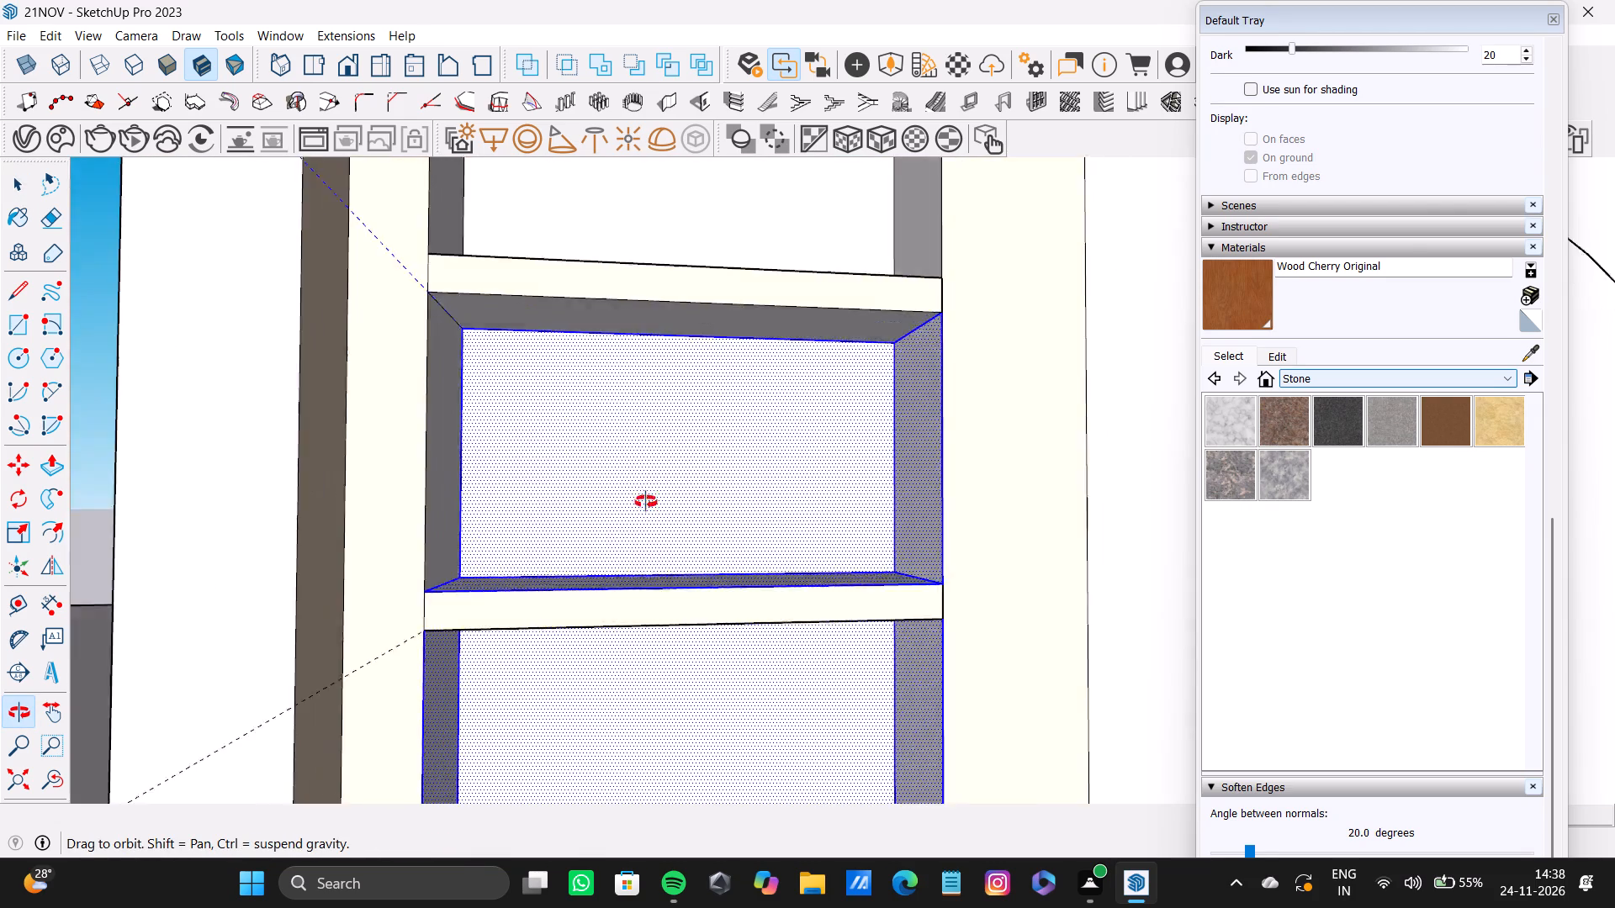
{"action": "middle_click_drag", "start_coordinate": [646, 502], "coordinate": [499, 602]}
{"action": "double_click", "coordinate": [481, 482], "text": "shift"}
Add the side, back, bottom and top faces of the topmost shelf niche to the selection.
{"action": "middle_click_drag", "start_coordinate": [734, 450], "coordinate": [749, 589], "text": "shift"}
{"action": "double_click", "coordinate": [494, 394], "text": "shift"}
{"action": "double_click", "coordinate": [650, 361], "text": "shift"}
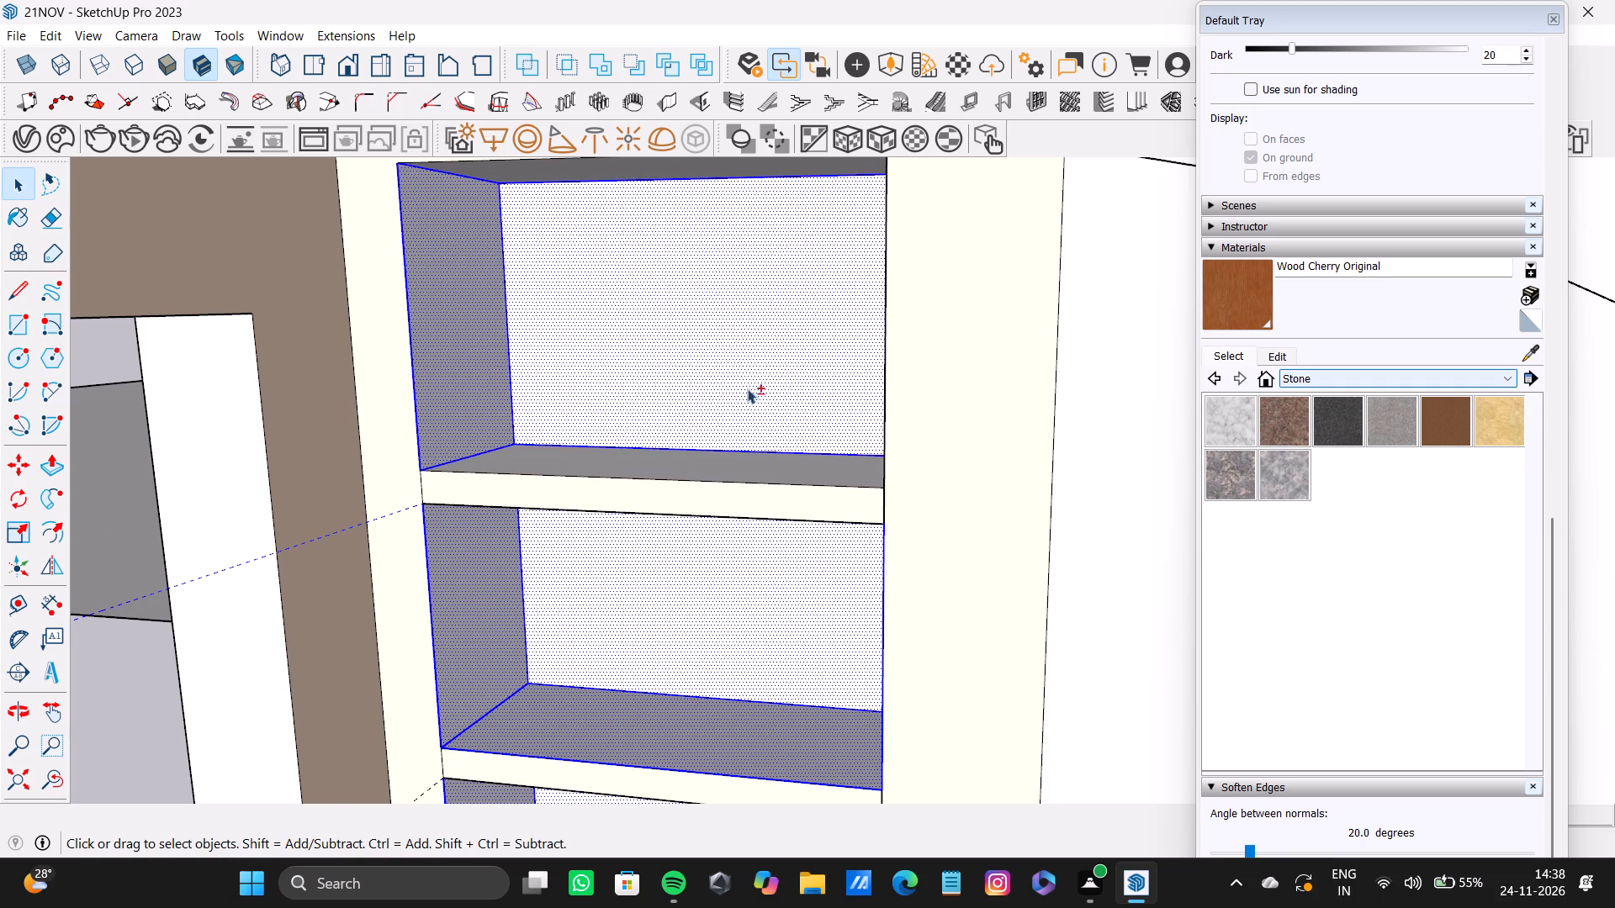
{"action": "middle_click_drag", "start_coordinate": [748, 388], "coordinate": [899, 387]}
{"action": "double_click", "coordinate": [895, 383], "text": "shift"}
{"action": "middle_click_drag", "start_coordinate": [852, 431], "coordinate": [824, 508]}
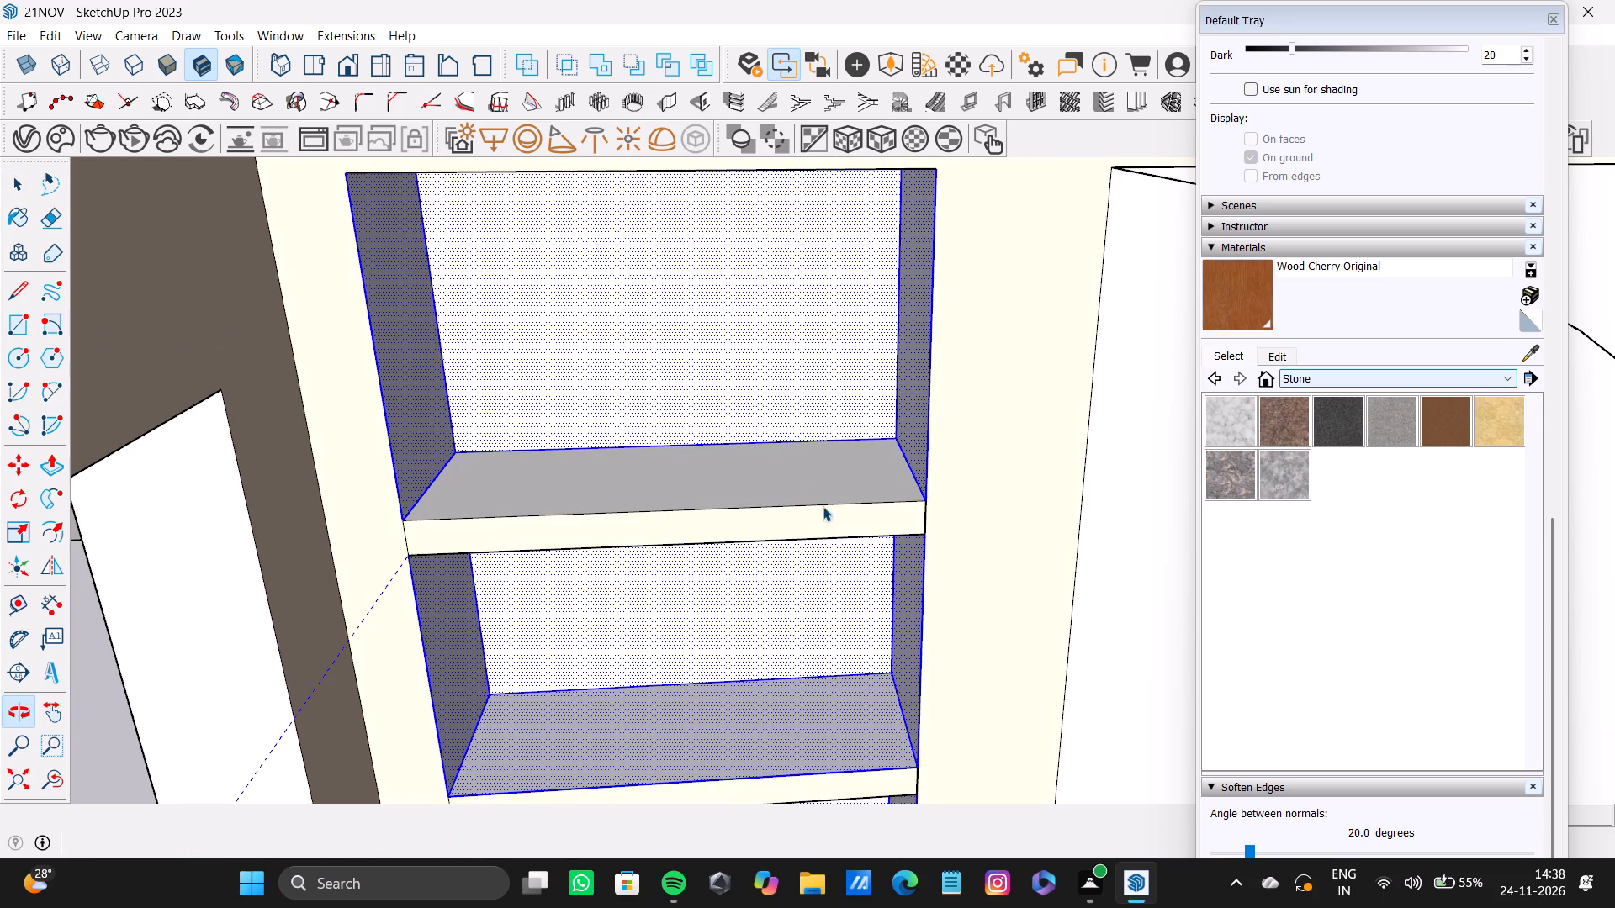
{"action": "double_click", "coordinate": [806, 468], "text": "shift"}
{"action": "middle_click_drag", "start_coordinate": [838, 430], "coordinate": [772, 272], "text": "shift"}
{"action": "double_click", "coordinate": [773, 354], "text": "shift"}
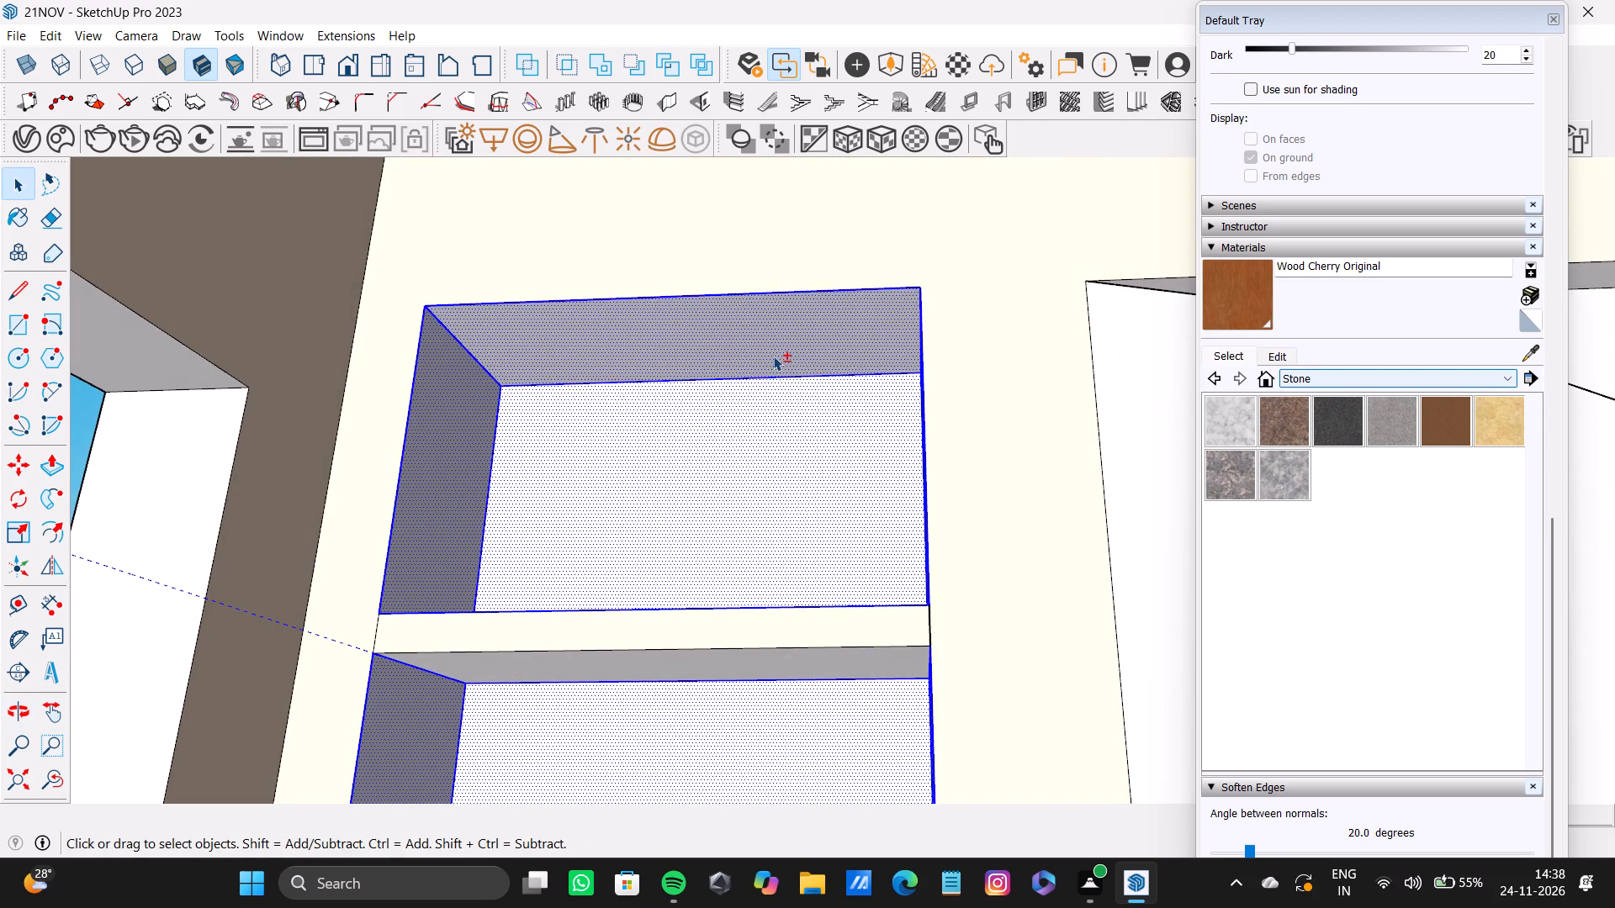
Add the top inner faces of the five niches directly below the topmost one to the selection.
{"action": "scroll", "coordinate": [777, 571], "scroll_direction": "down", "scroll_amount": 4, "text": "shift"}
{"action": "middle_click_drag", "start_coordinate": [781, 594], "coordinate": [802, 426], "text": "shift"}
{"action": "double_click", "coordinate": [797, 464], "text": "shift"}
{"action": "middle_click_drag", "start_coordinate": [818, 550], "coordinate": [851, 356], "text": "shift"}
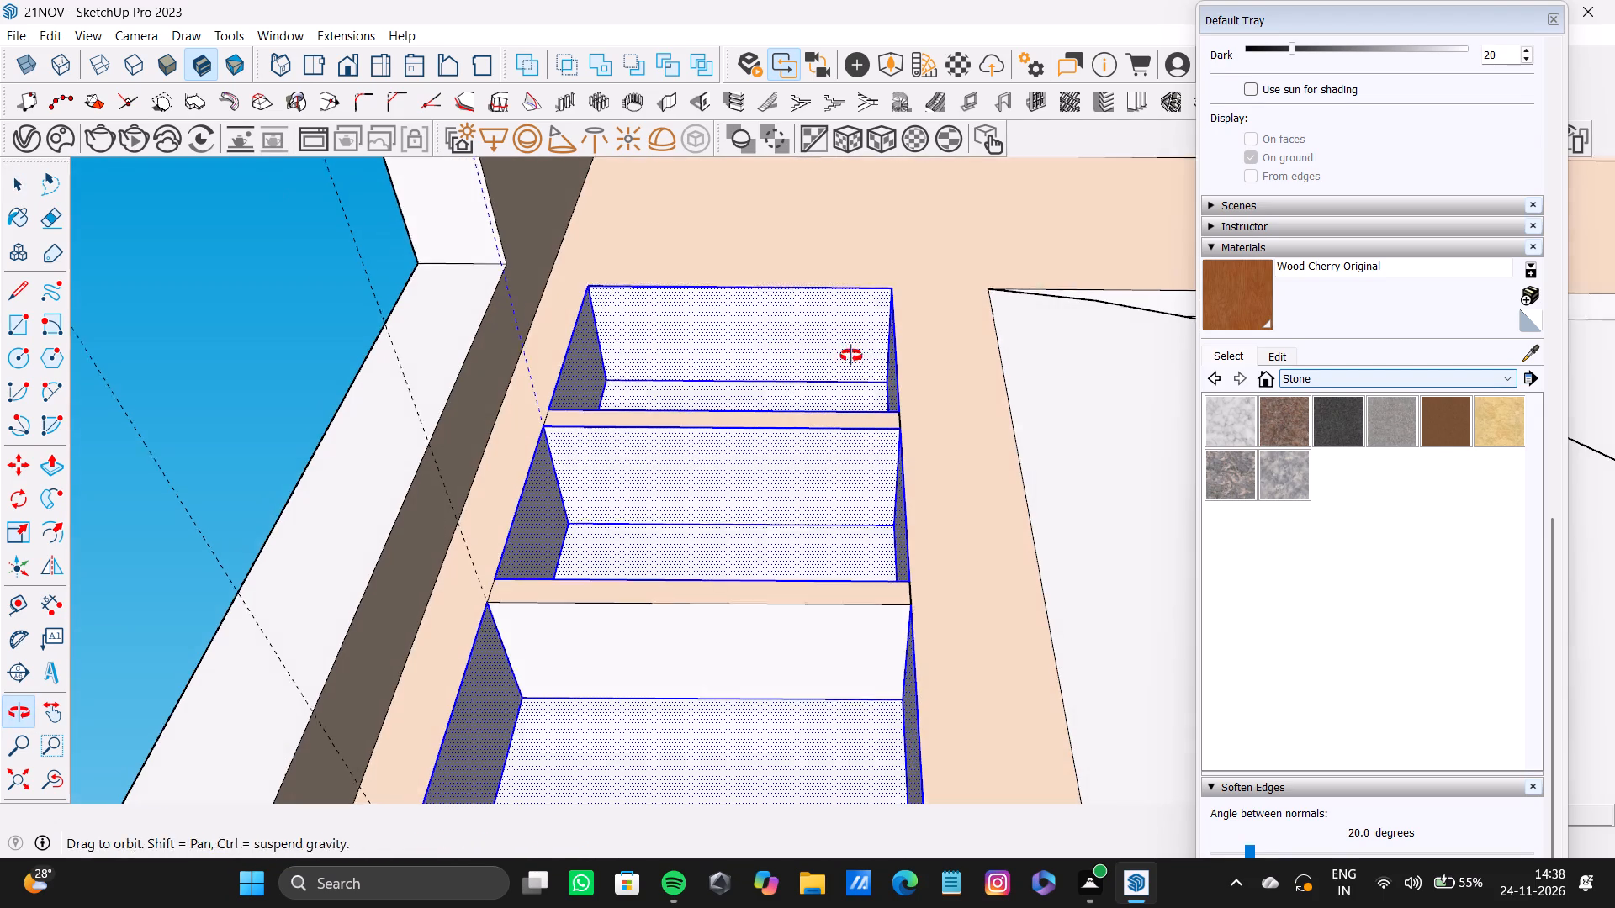
{"action": "middle_click_drag", "start_coordinate": [851, 356], "coordinate": [851, 354], "text": "shift"}
{"action": "double_click", "coordinate": [817, 642], "text": "shift"}
{"action": "middle_click_drag", "start_coordinate": [818, 615], "coordinate": [805, 272], "text": "shift"}
{"action": "double_click", "coordinate": [765, 484], "text": "shift"}
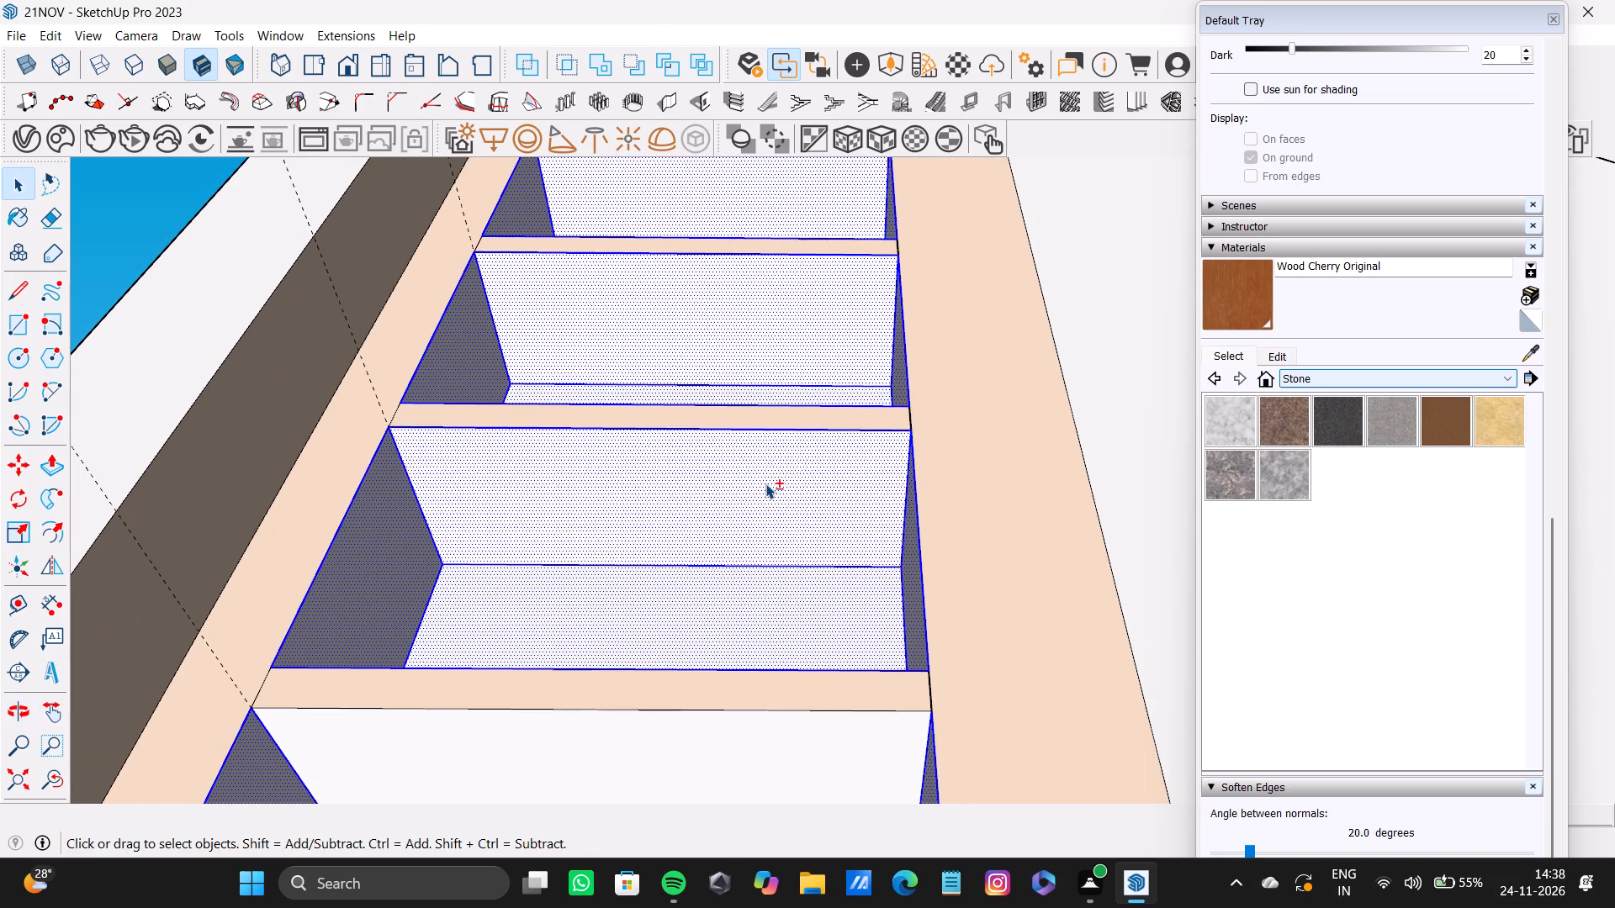
{"action": "middle_click_drag", "start_coordinate": [767, 481], "coordinate": [731, 165], "text": "shift"}
{"action": "double_click", "coordinate": [733, 360], "text": "shift"}
{"action": "middle_click_drag", "start_coordinate": [739, 559], "coordinate": [749, 397], "text": "shift"}
{"action": "double_click", "coordinate": [747, 445], "text": "shift"}
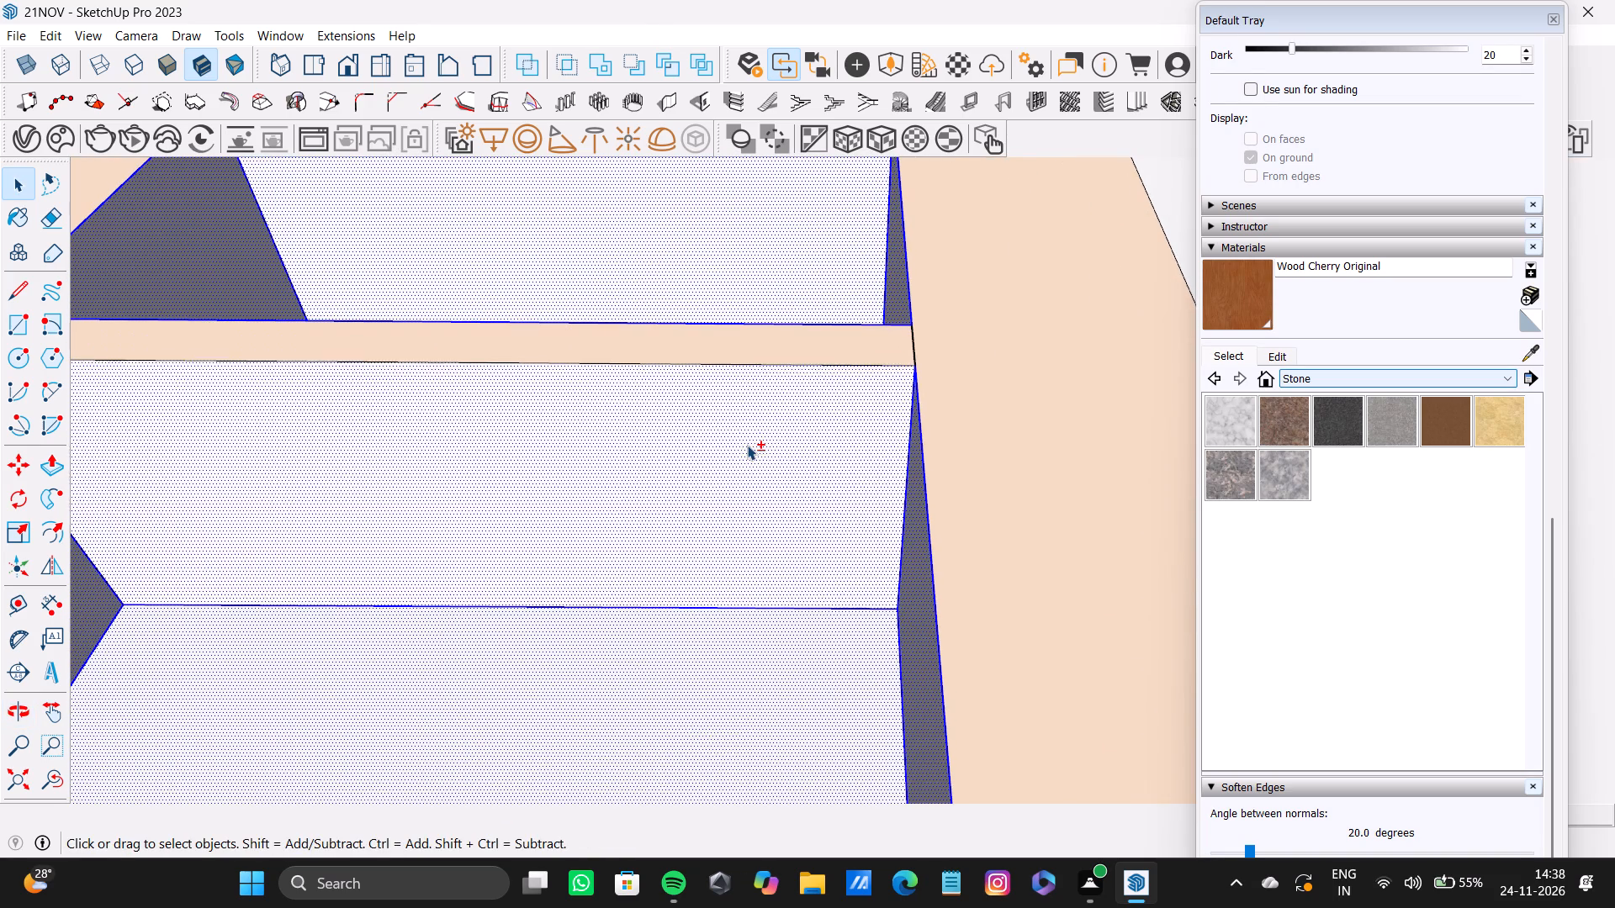
Add the top inner faces of the remaining three lower niches to the selection.
{"action": "scroll", "coordinate": [760, 417], "scroll_direction": "down", "scroll_amount": 5}
{"action": "middle_click_drag", "start_coordinate": [760, 418], "coordinate": [748, 244]}
{"action": "double_click", "coordinate": [701, 578], "text": "shift"}
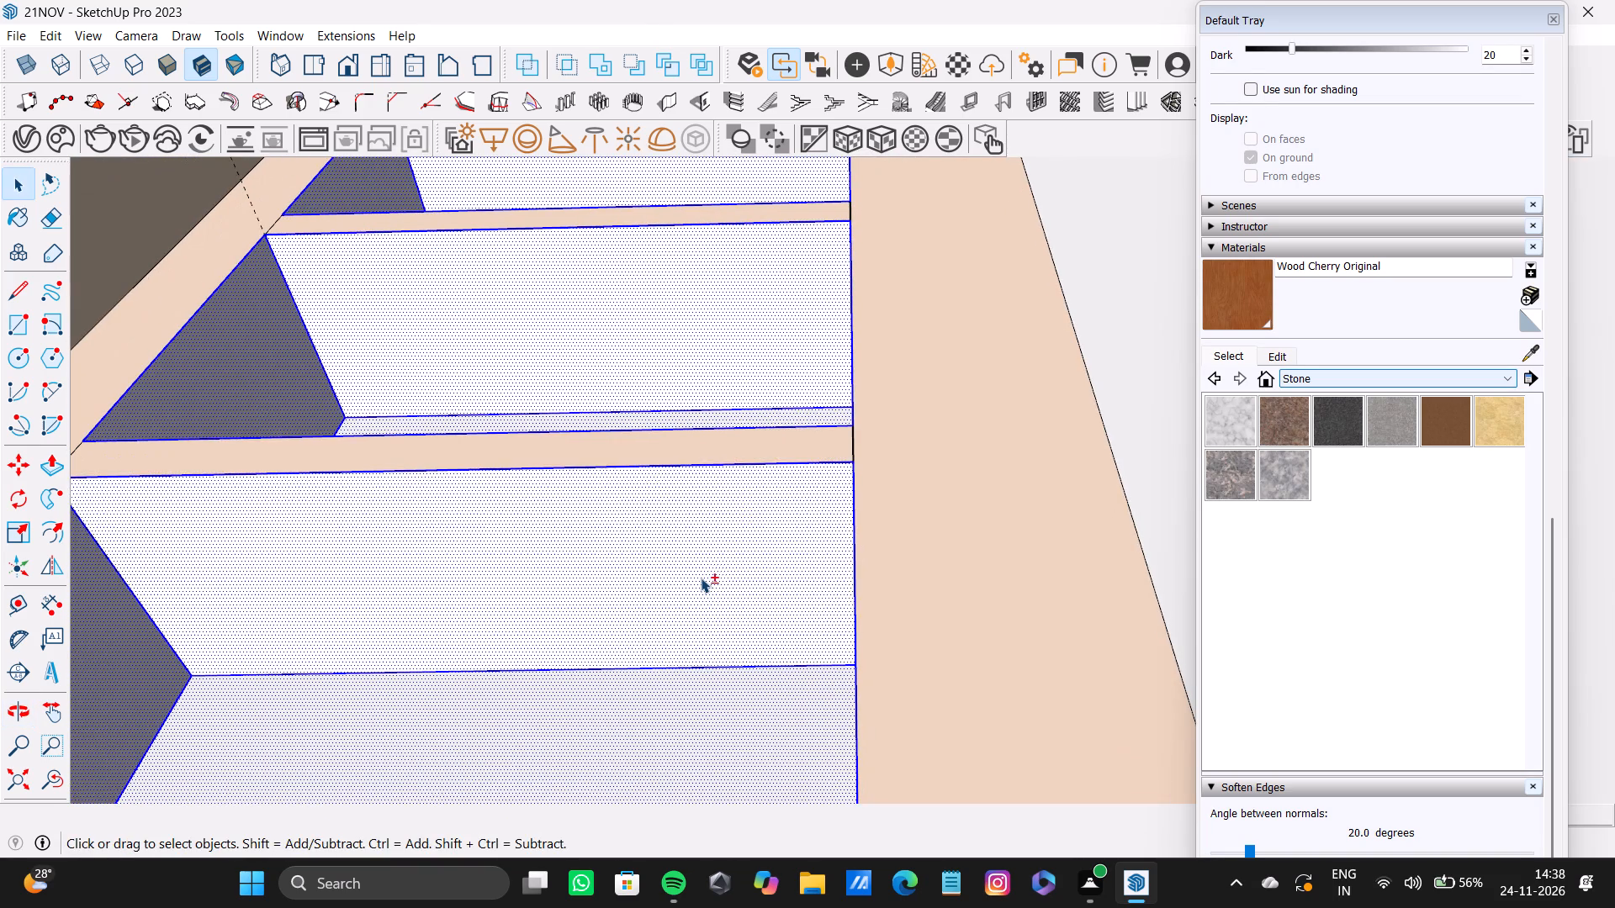
{"action": "middle_click_drag", "start_coordinate": [775, 321], "coordinate": [723, 299], "text": "shift"}
{"action": "scroll", "coordinate": [684, 546], "scroll_direction": "down", "scroll_amount": 9}
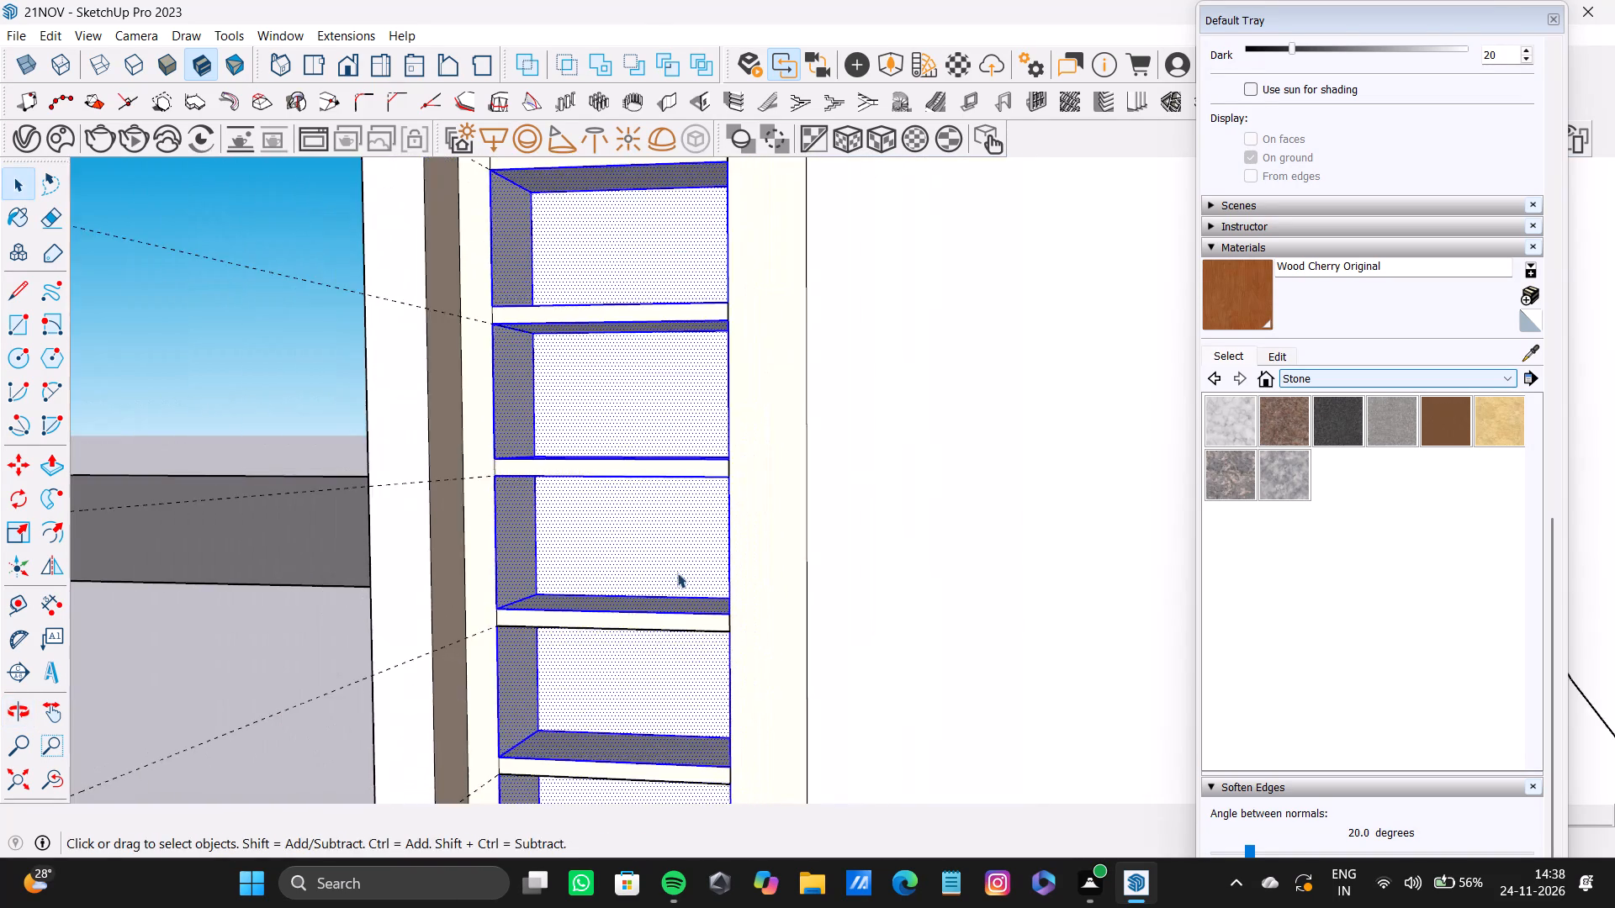
{"action": "middle_click_drag", "start_coordinate": [677, 573], "coordinate": [801, 280]}
{"action": "scroll", "coordinate": [745, 557], "scroll_direction": "up", "scroll_amount": 4}
{"action": "middle_click_drag", "start_coordinate": [749, 531], "coordinate": [614, 610]}
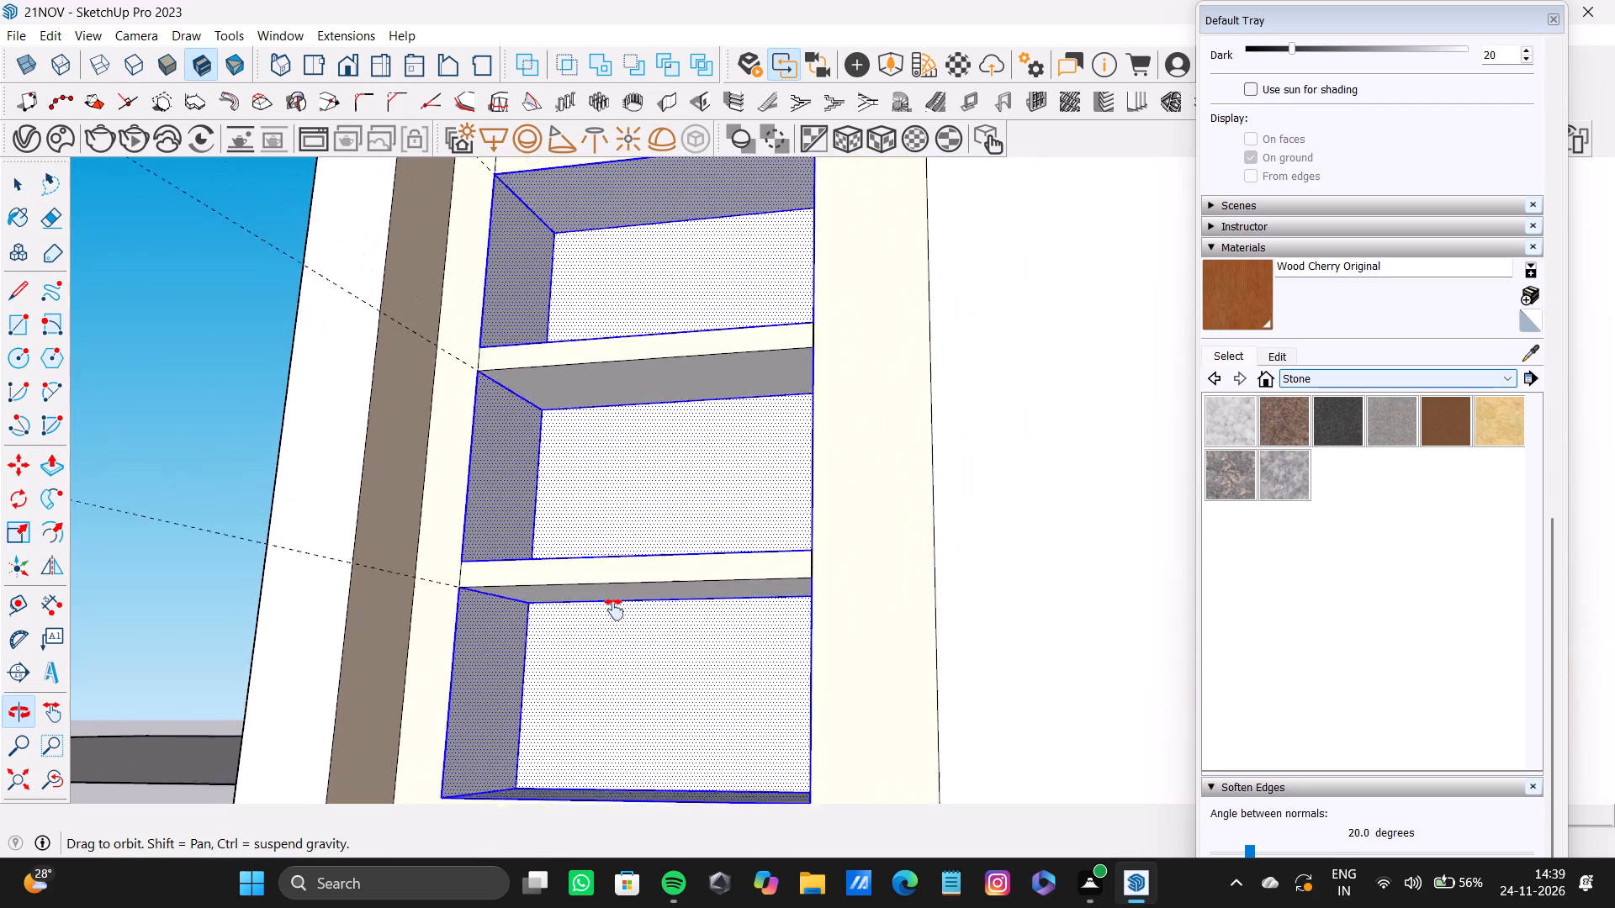
{"action": "middle_click_drag", "start_coordinate": [614, 610], "coordinate": [654, 573]}
{"action": "double_click", "coordinate": [722, 390], "text": "shift"}
{"action": "double_click", "coordinate": [752, 620], "text": "shift"}
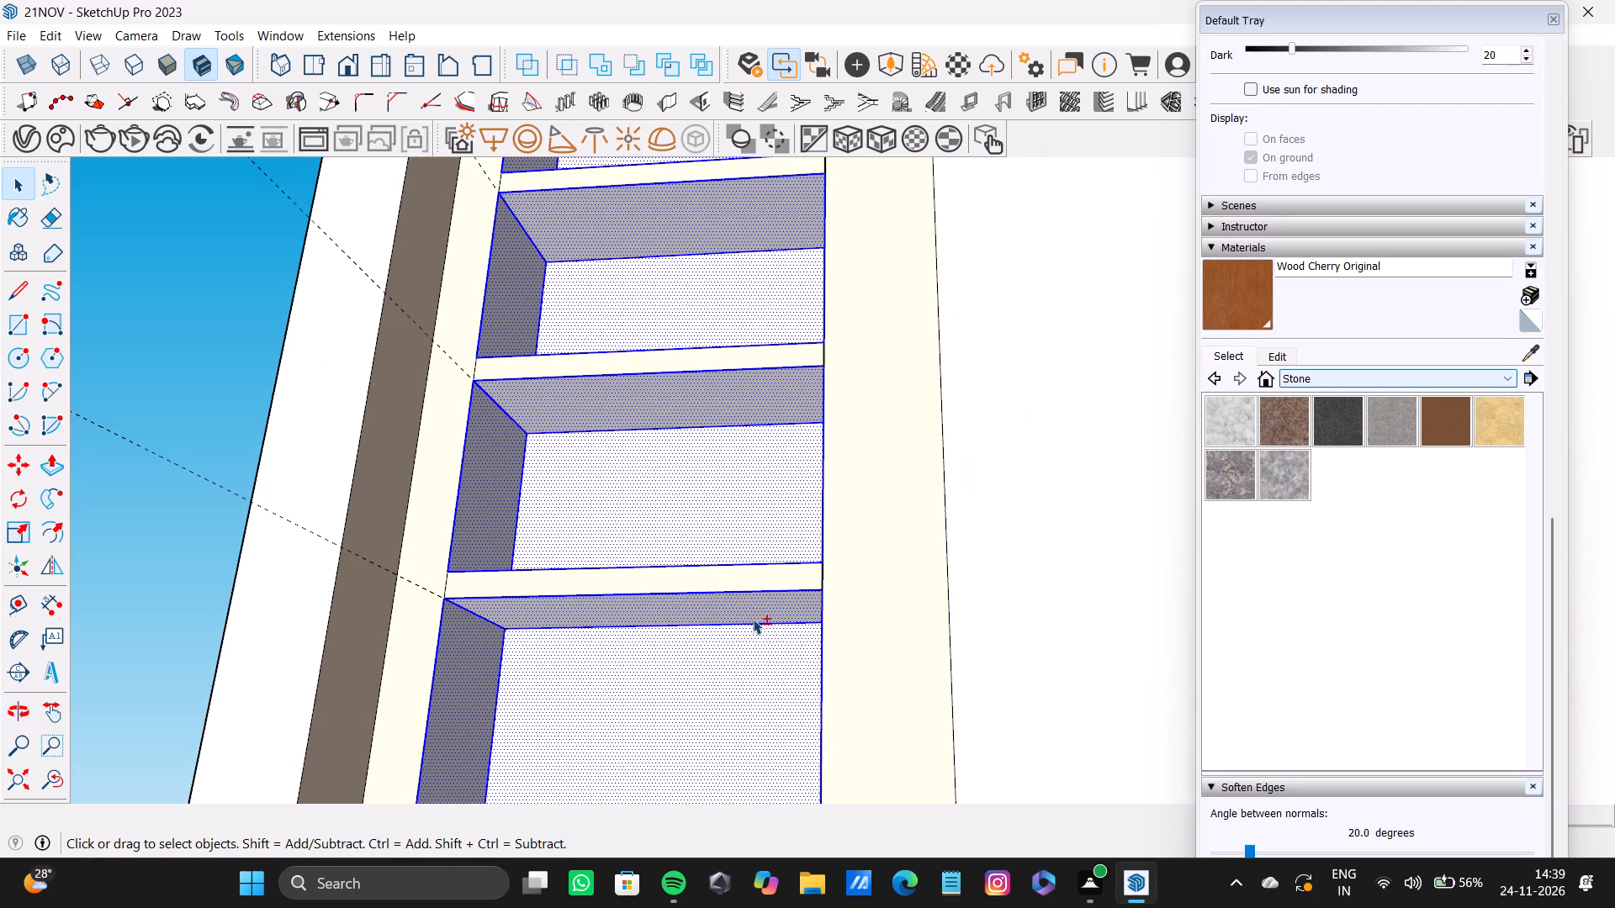
Paint all the selected niche faces with the grey Color M04 from the Colors collection.
{"action": "left_click", "coordinate": [1304, 380], "text": "shift"}
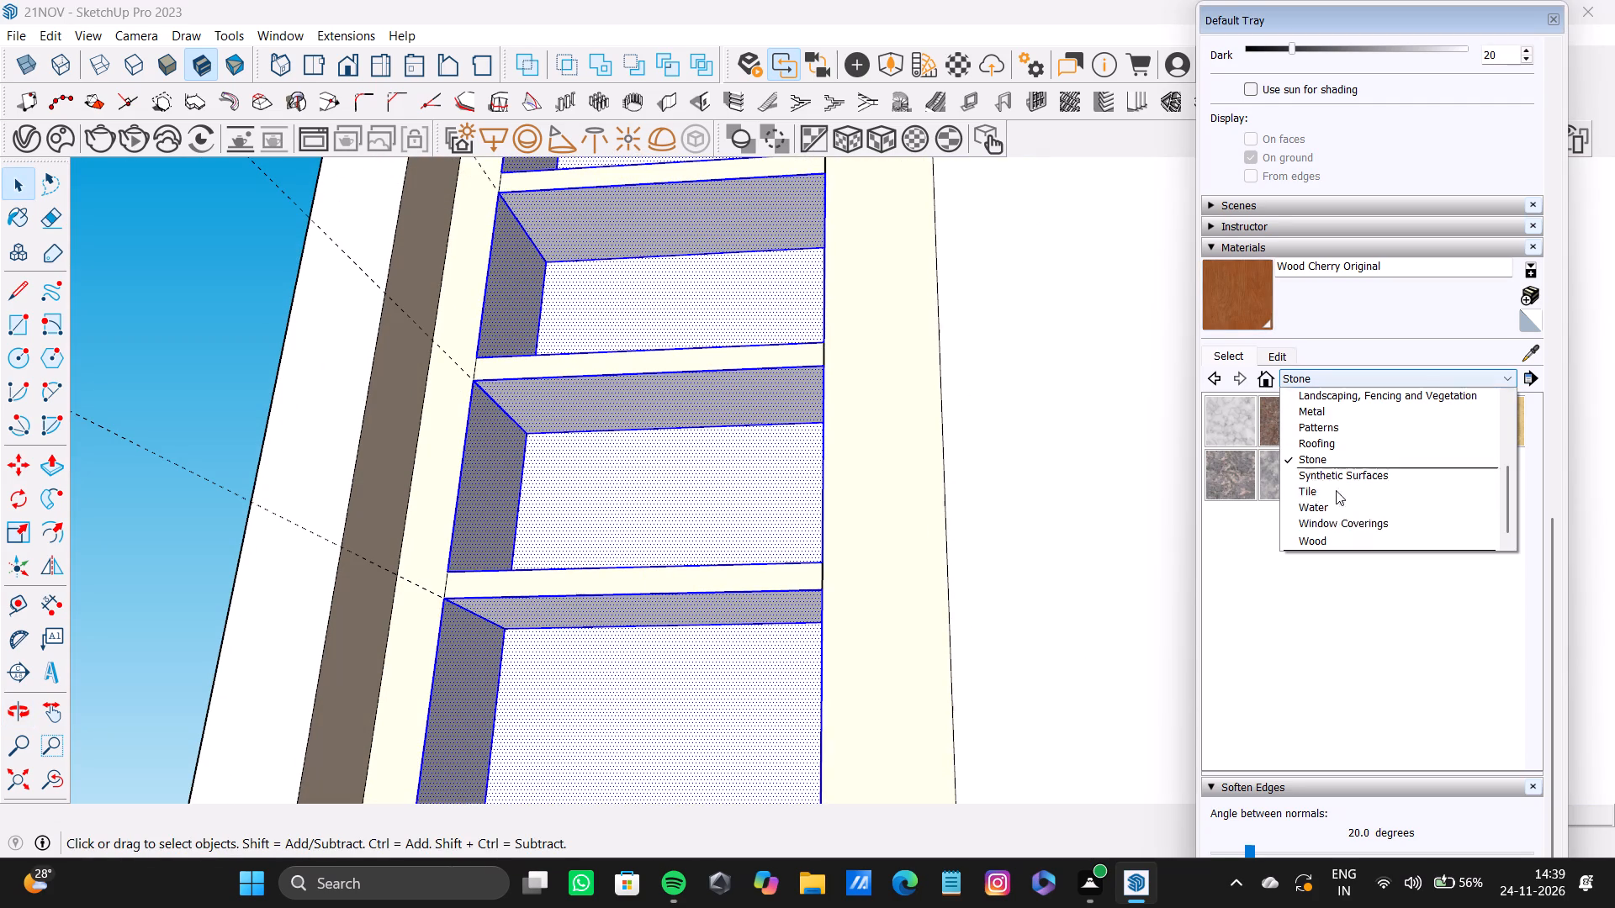
{"action": "scroll", "coordinate": [1358, 525], "scroll_direction": "down", "scroll_amount": 5, "text": "shift"}
{"action": "scroll", "coordinate": [1300, 508], "scroll_direction": "down", "scroll_amount": 4}
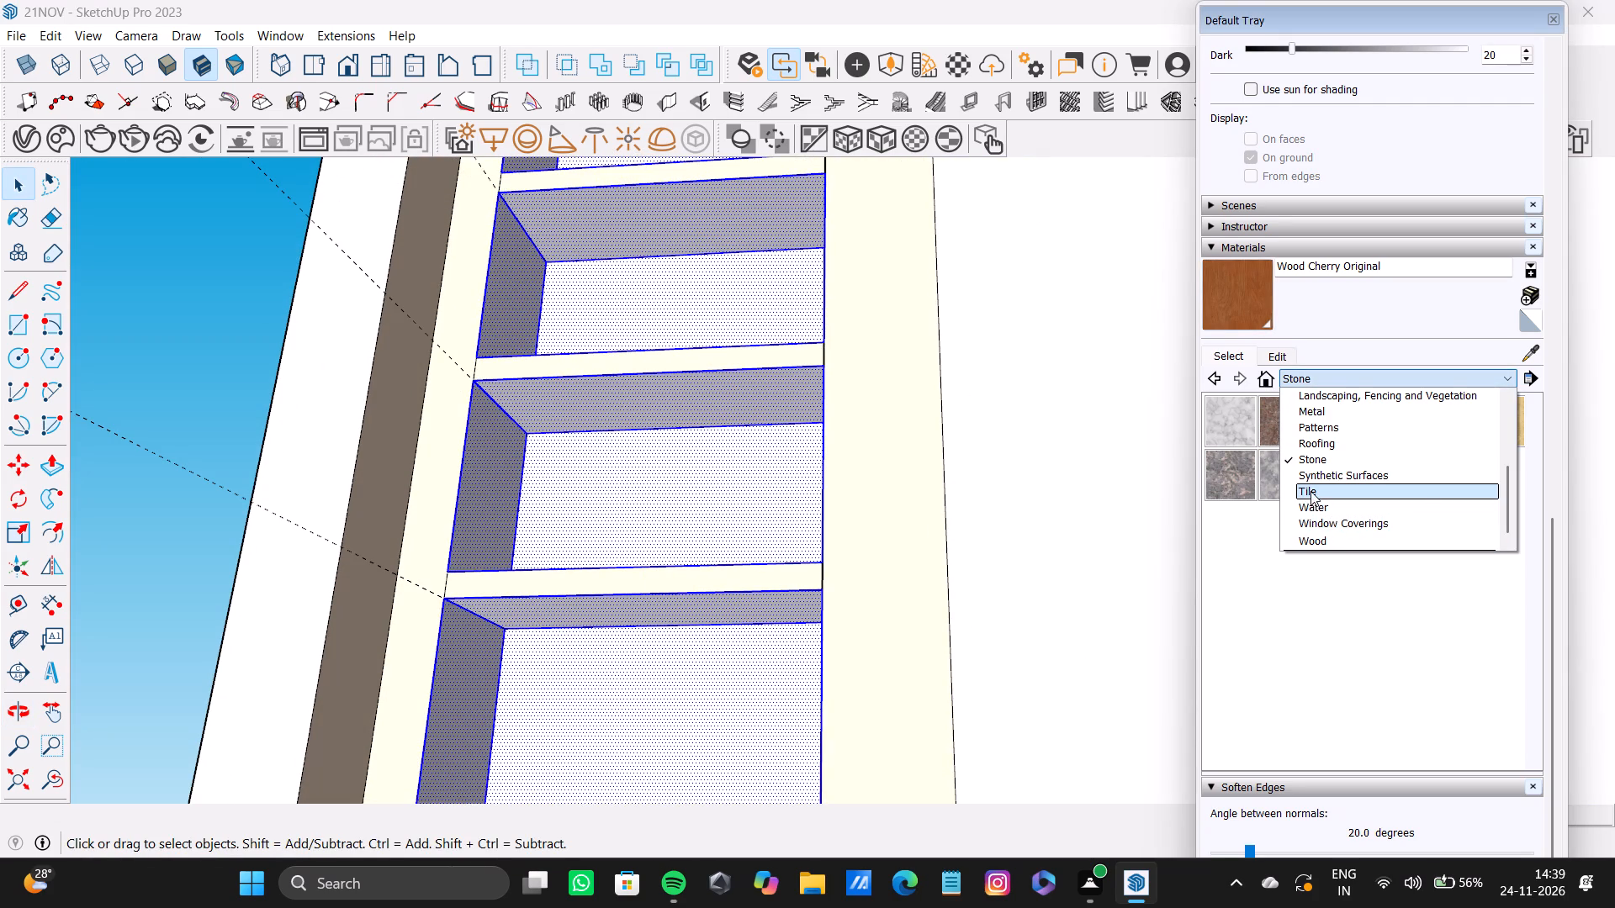
{"action": "scroll", "coordinate": [1309, 490], "scroll_direction": "up", "scroll_amount": 2}
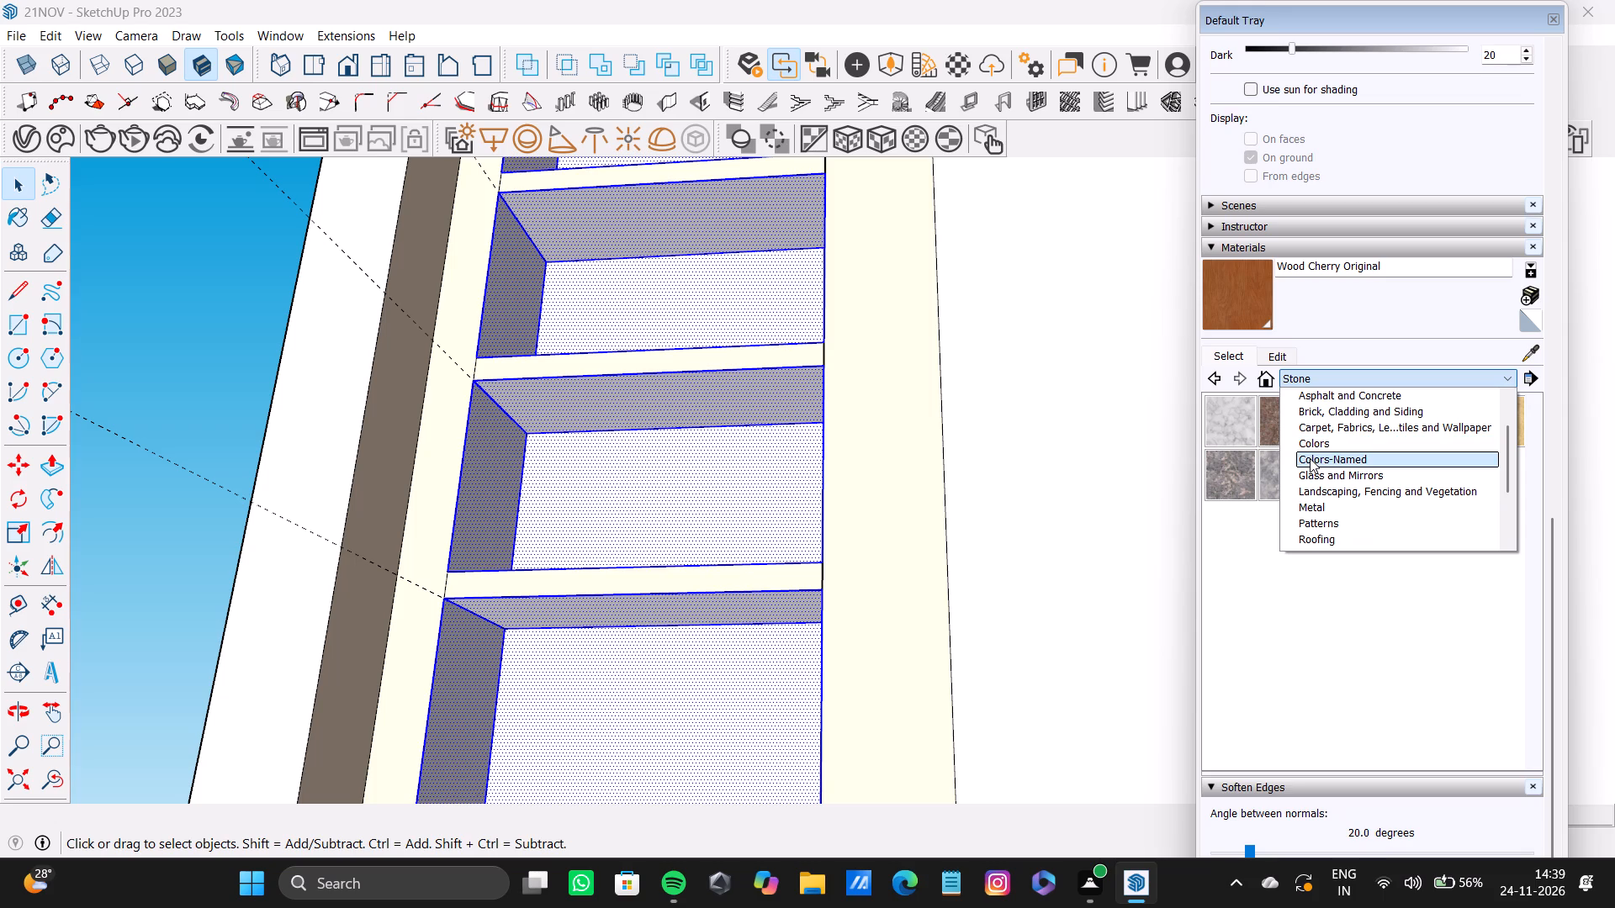
{"action": "left_click", "coordinate": [1311, 443]}
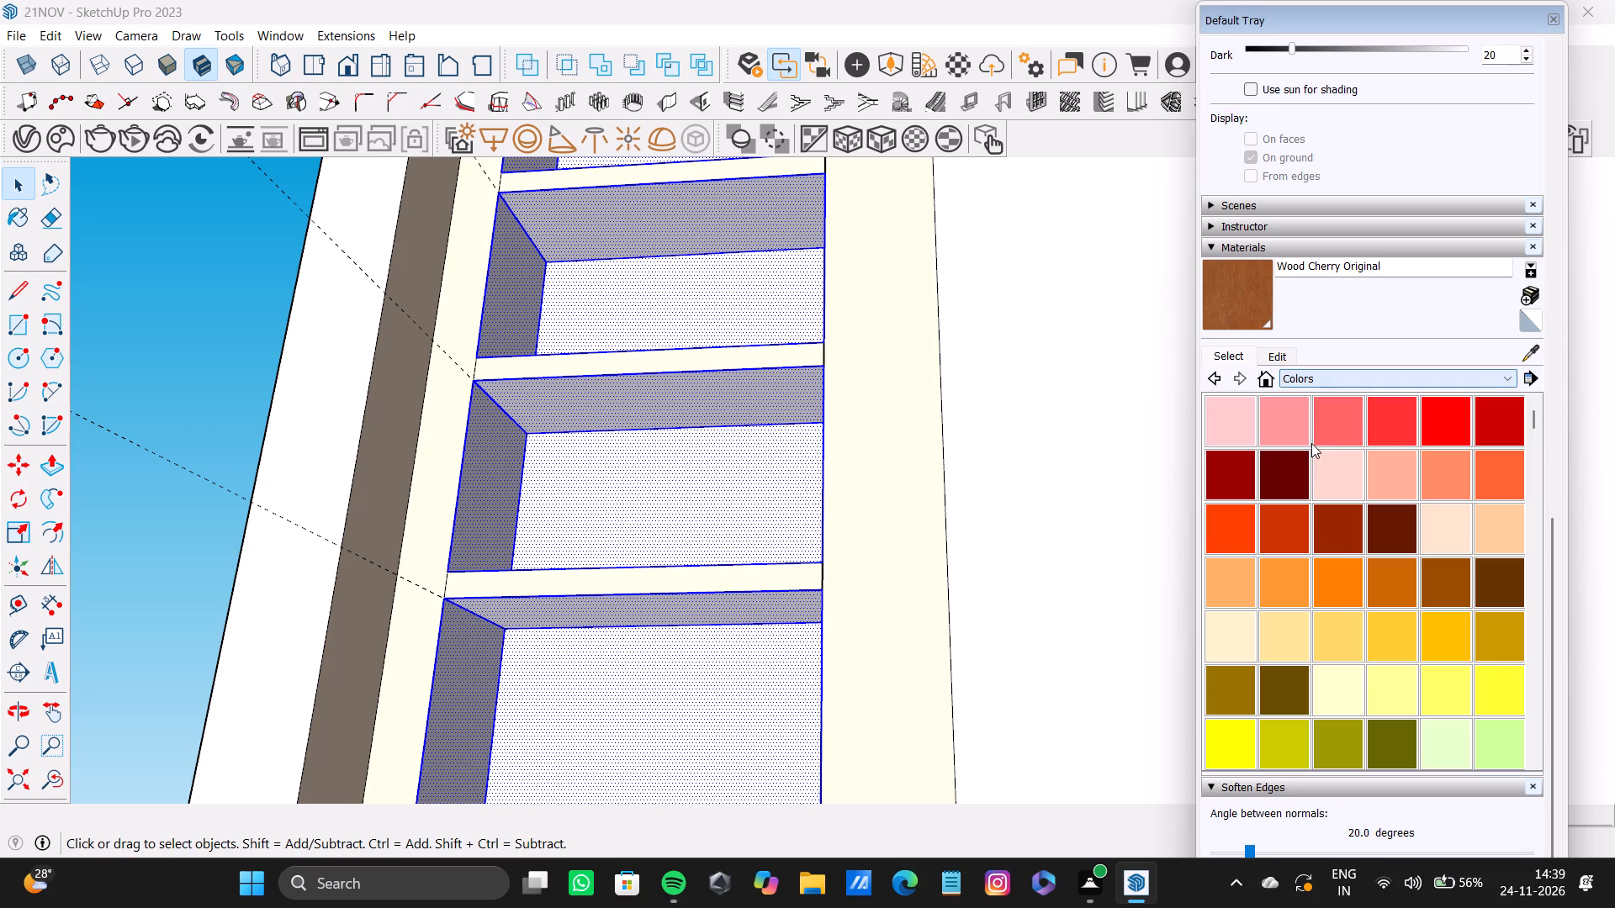
{"action": "scroll", "coordinate": [1334, 605], "scroll_direction": "down", "scroll_amount": 14}
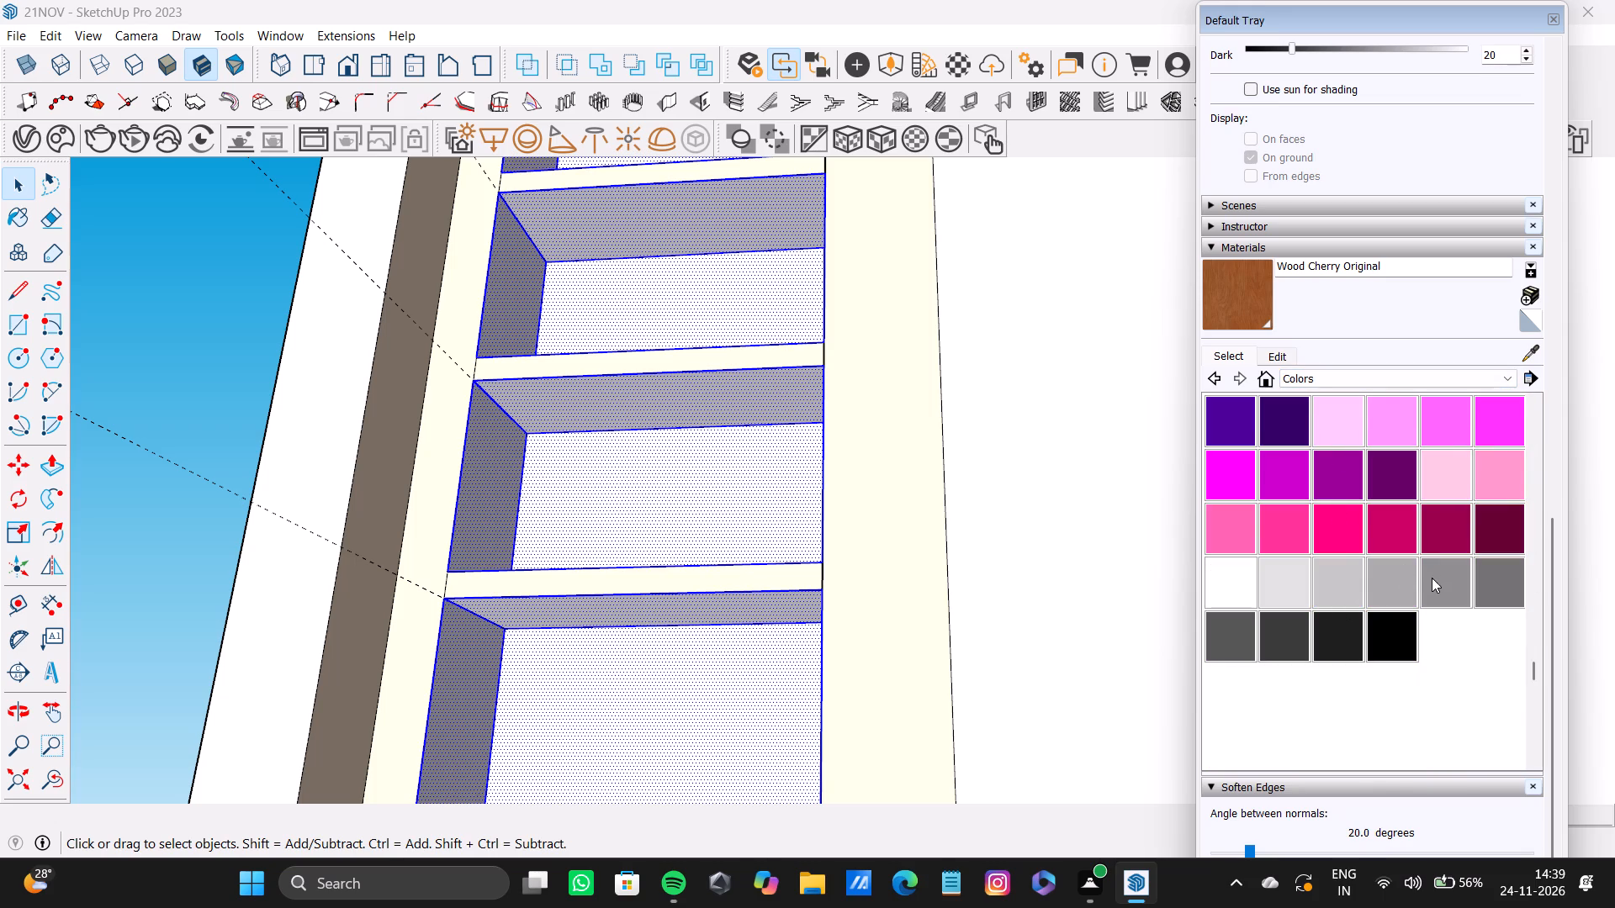
{"action": "left_click", "coordinate": [1432, 578]}
{"action": "left_click", "coordinate": [794, 515]}
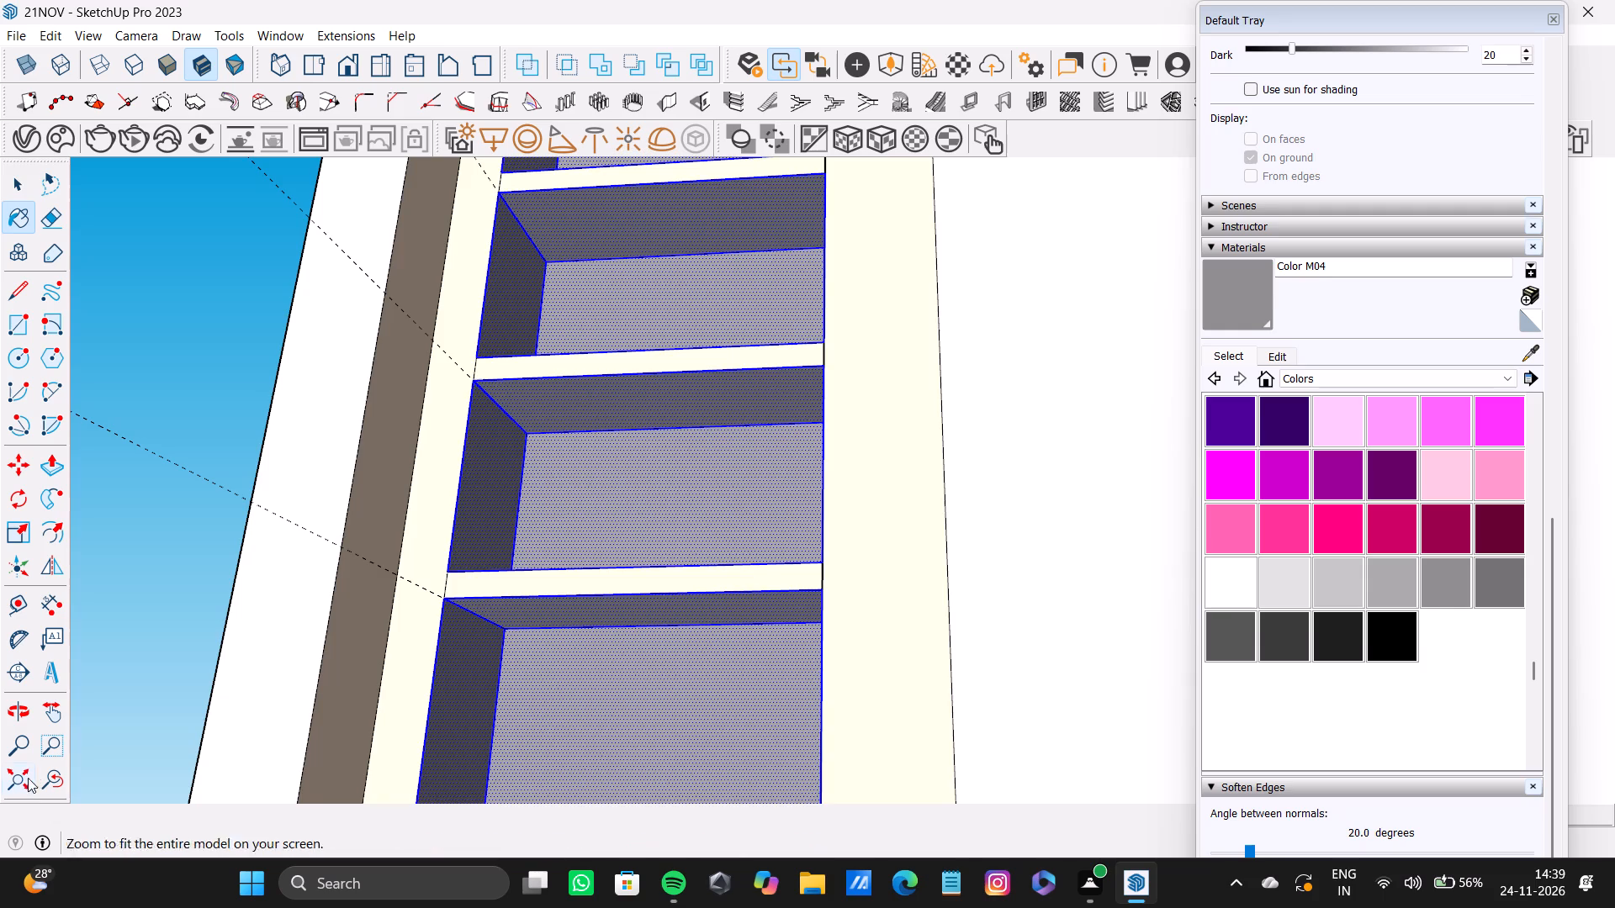
{"action": "key", "text": "space"}
Delete all guide lines from the model.
{"action": "left_click", "coordinate": [24, 766]}
{"action": "middle_click_drag", "start_coordinate": [967, 314], "coordinate": [928, 464]}
{"action": "key", "text": "space"}
{"action": "left_click", "coordinate": [685, 330]}
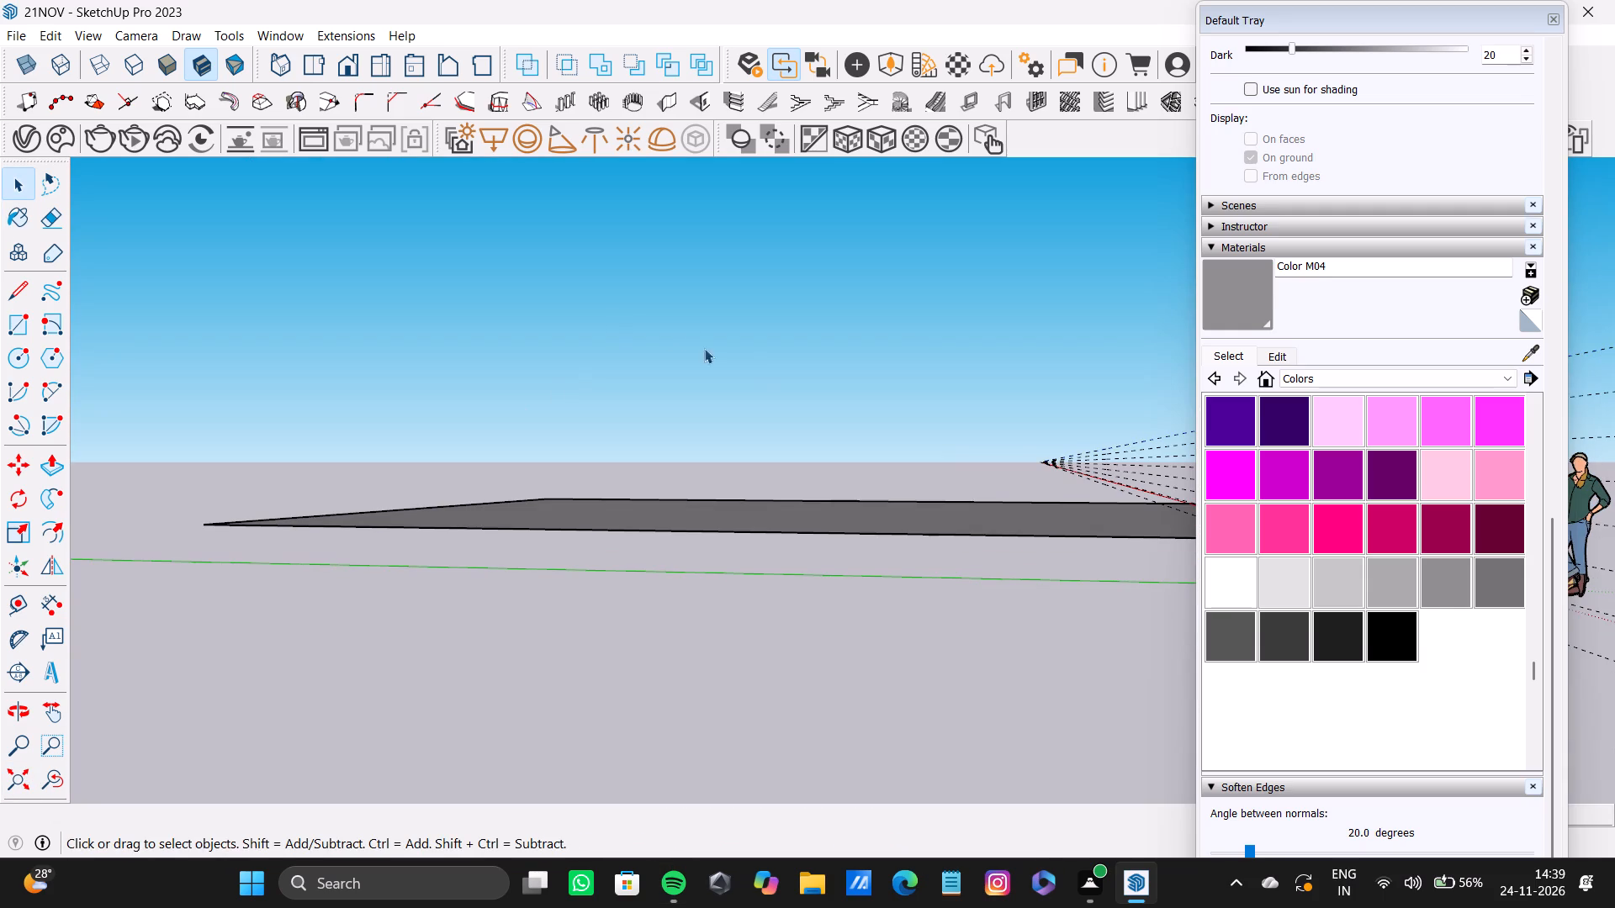
{"action": "scroll", "coordinate": [917, 499], "scroll_direction": "down", "scroll_amount": 4}
{"action": "middle_click_drag", "start_coordinate": [903, 480], "coordinate": [832, 598]}
{"action": "middle_click_drag", "start_coordinate": [916, 388], "coordinate": [256, 395], "text": "shift"}
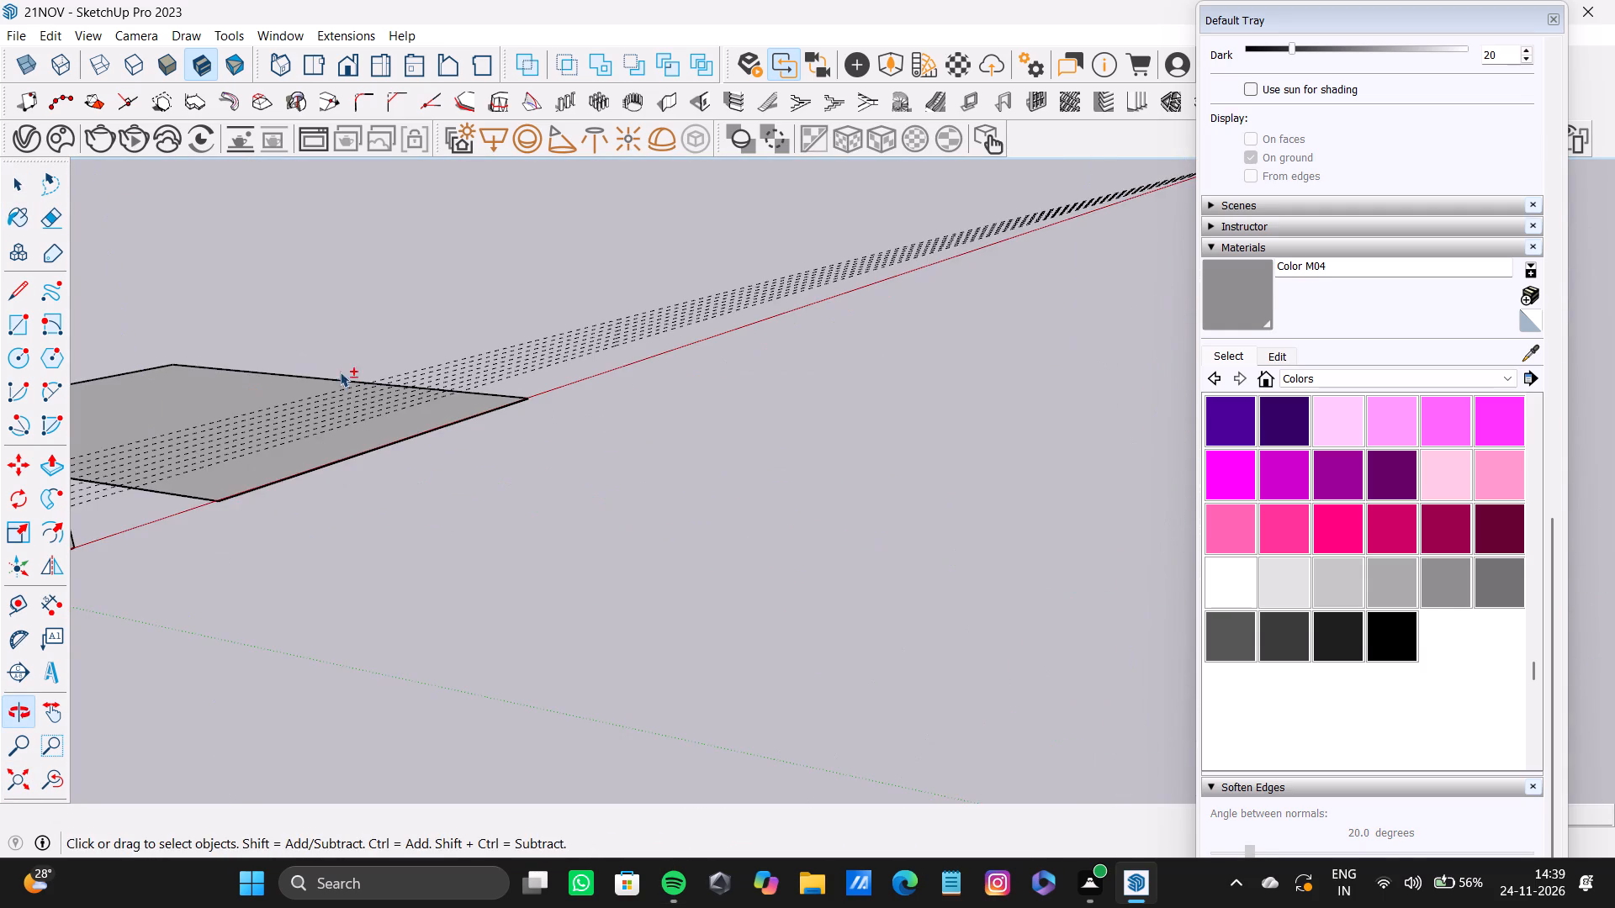
{"action": "left_click", "coordinate": [655, 356]}
{"action": "middle_click_drag", "start_coordinate": [347, 341], "coordinate": [618, 397], "text": "shift"}
{"action": "left_click", "coordinate": [58, 38]}
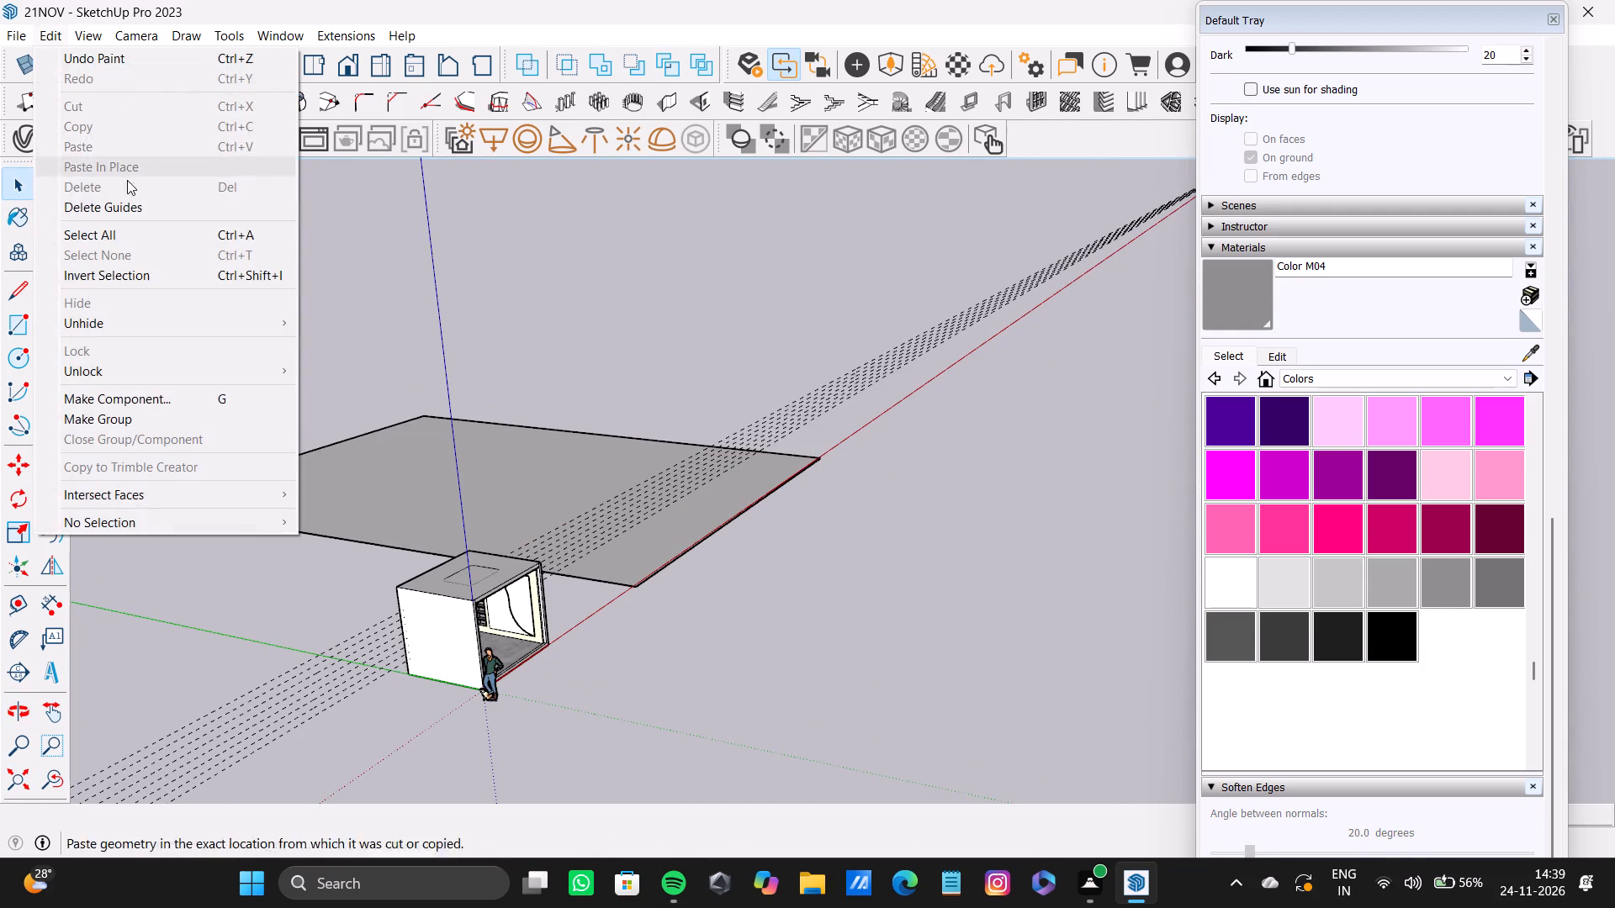
{"action": "left_click", "coordinate": [135, 209]}
{"action": "left_click", "coordinate": [843, 381]}
Delete the large flat rectangle lying beside the room, including its edges.
{"action": "middle_click_drag", "start_coordinate": [754, 528], "coordinate": [638, 531]}
{"action": "key", "text": "space"}
{"action": "triple_click", "coordinate": [680, 444]}
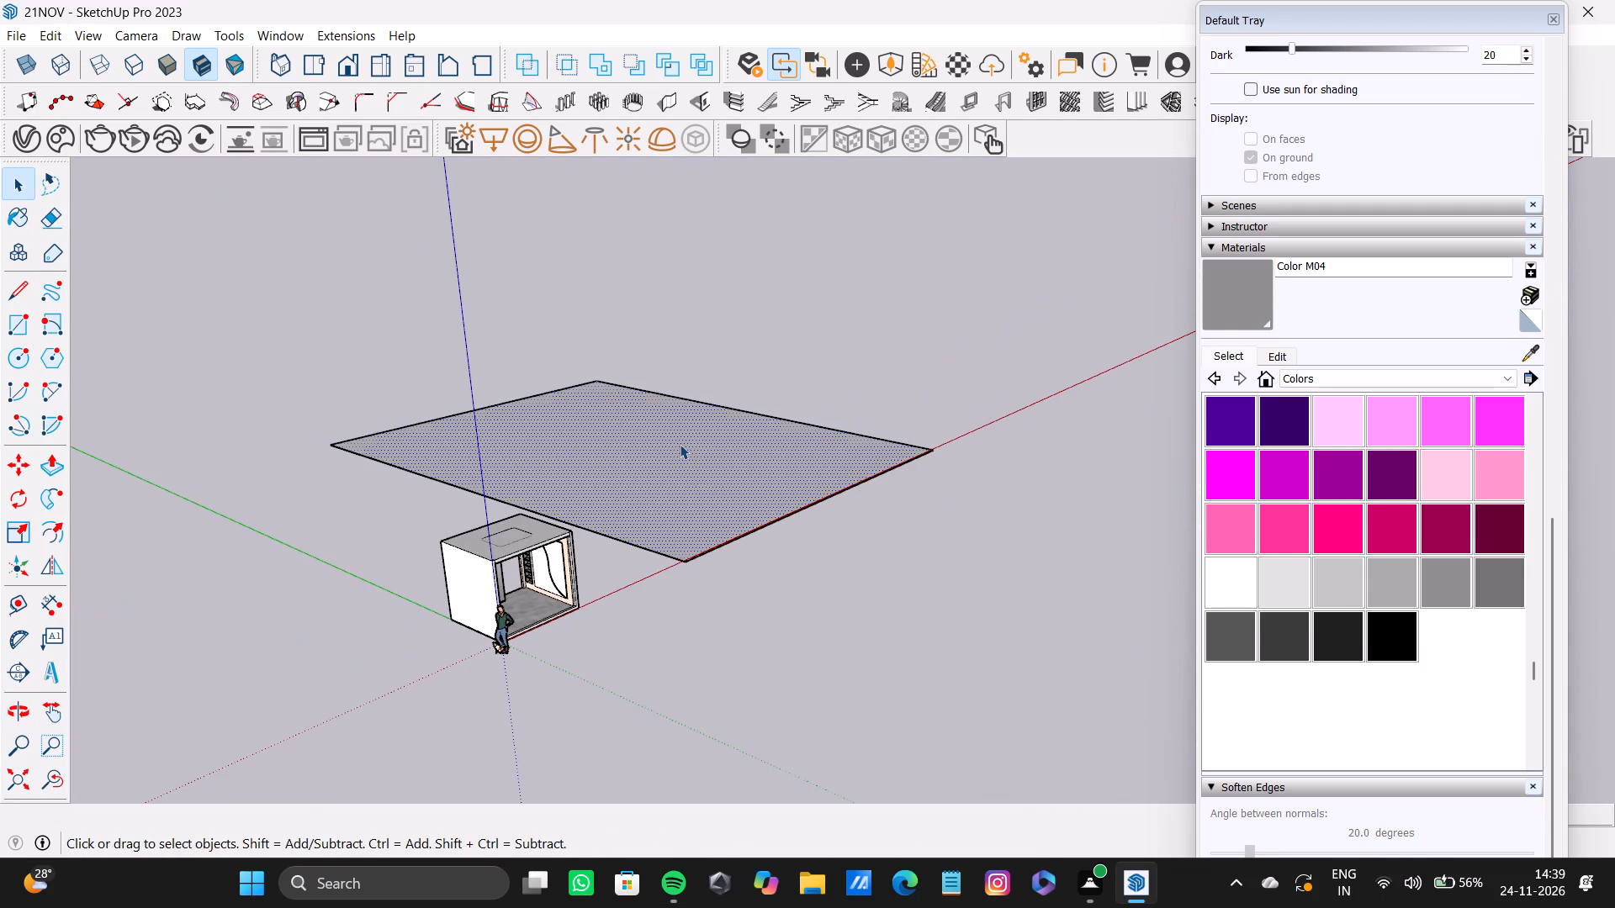
{"action": "key", "text": "Delete"}
{"action": "key", "text": "space"}
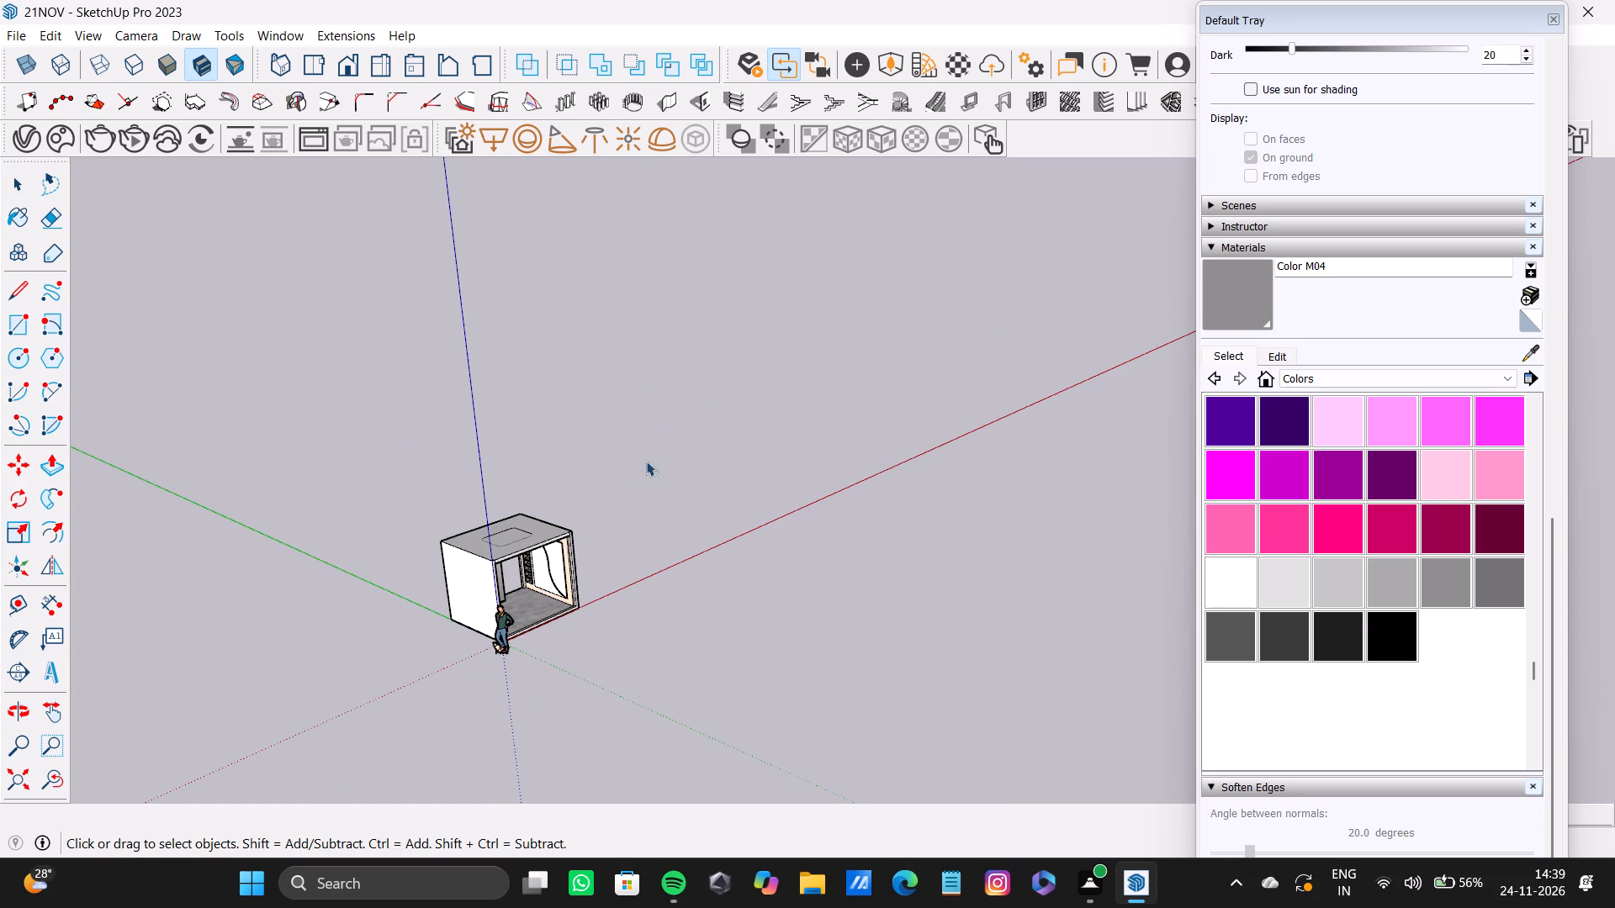
{"action": "left_click", "coordinate": [627, 470]}
Select the false ceiling's lower face, its long outer edge face and the recess's inner horizontal face.
{"action": "scroll", "coordinate": [560, 531], "scroll_direction": "up", "scroll_amount": 8}
{"action": "middle_click_drag", "start_coordinate": [524, 578], "coordinate": [619, 457]}
{"action": "scroll", "coordinate": [646, 541], "scroll_direction": "up", "scroll_amount": 4}
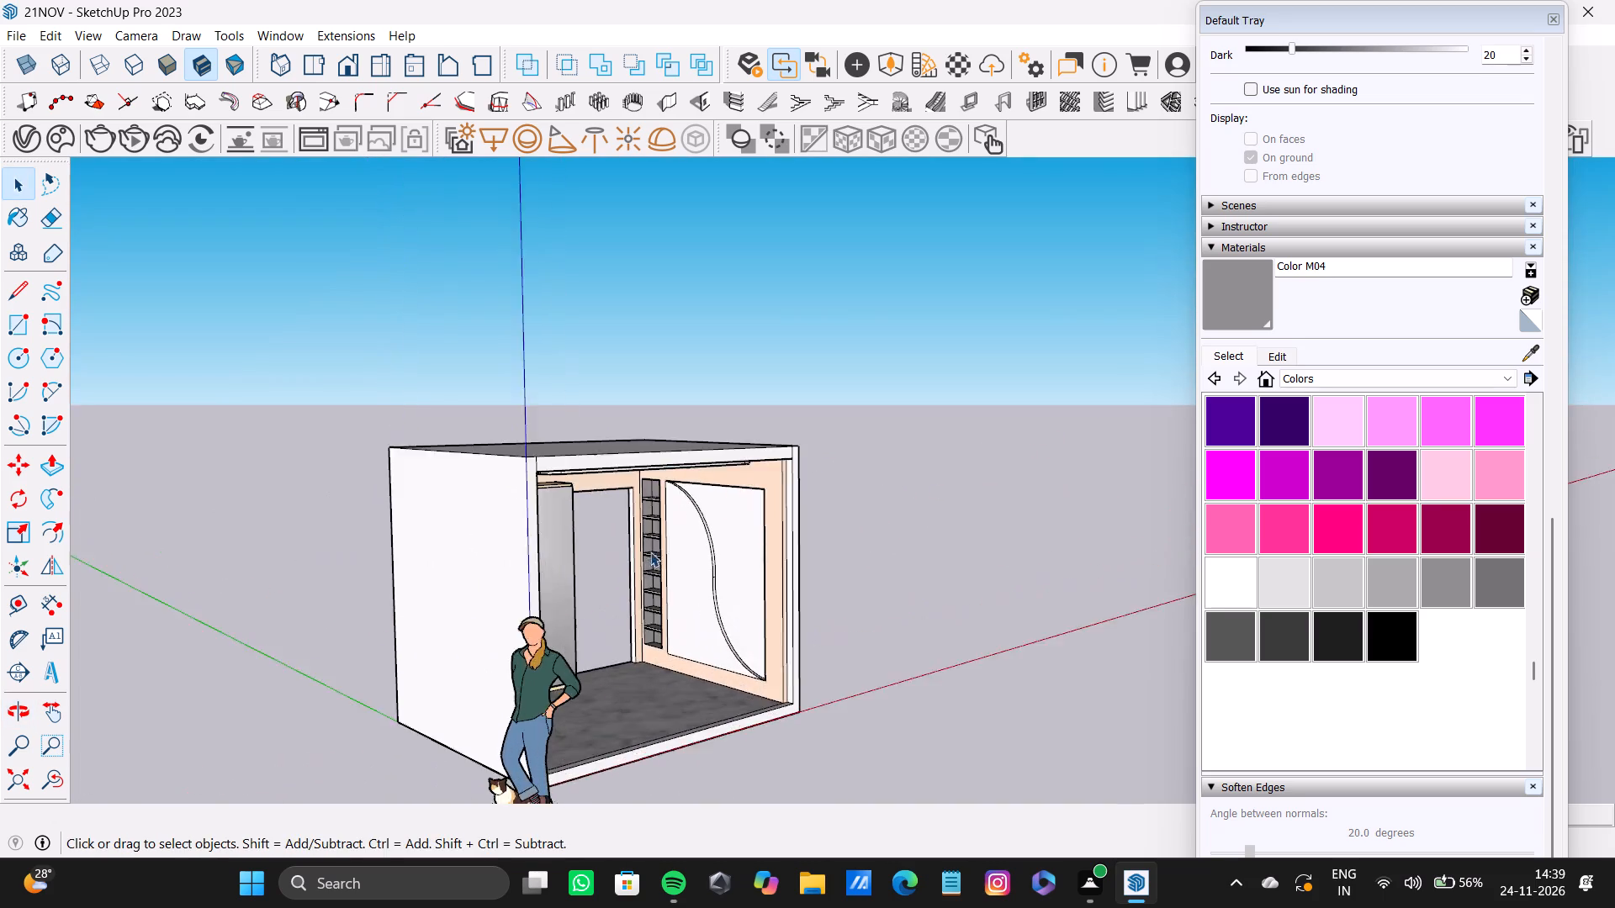
{"action": "scroll", "coordinate": [650, 552], "scroll_direction": "up", "scroll_amount": 4}
{"action": "middle_click_drag", "start_coordinate": [640, 585], "coordinate": [657, 499]}
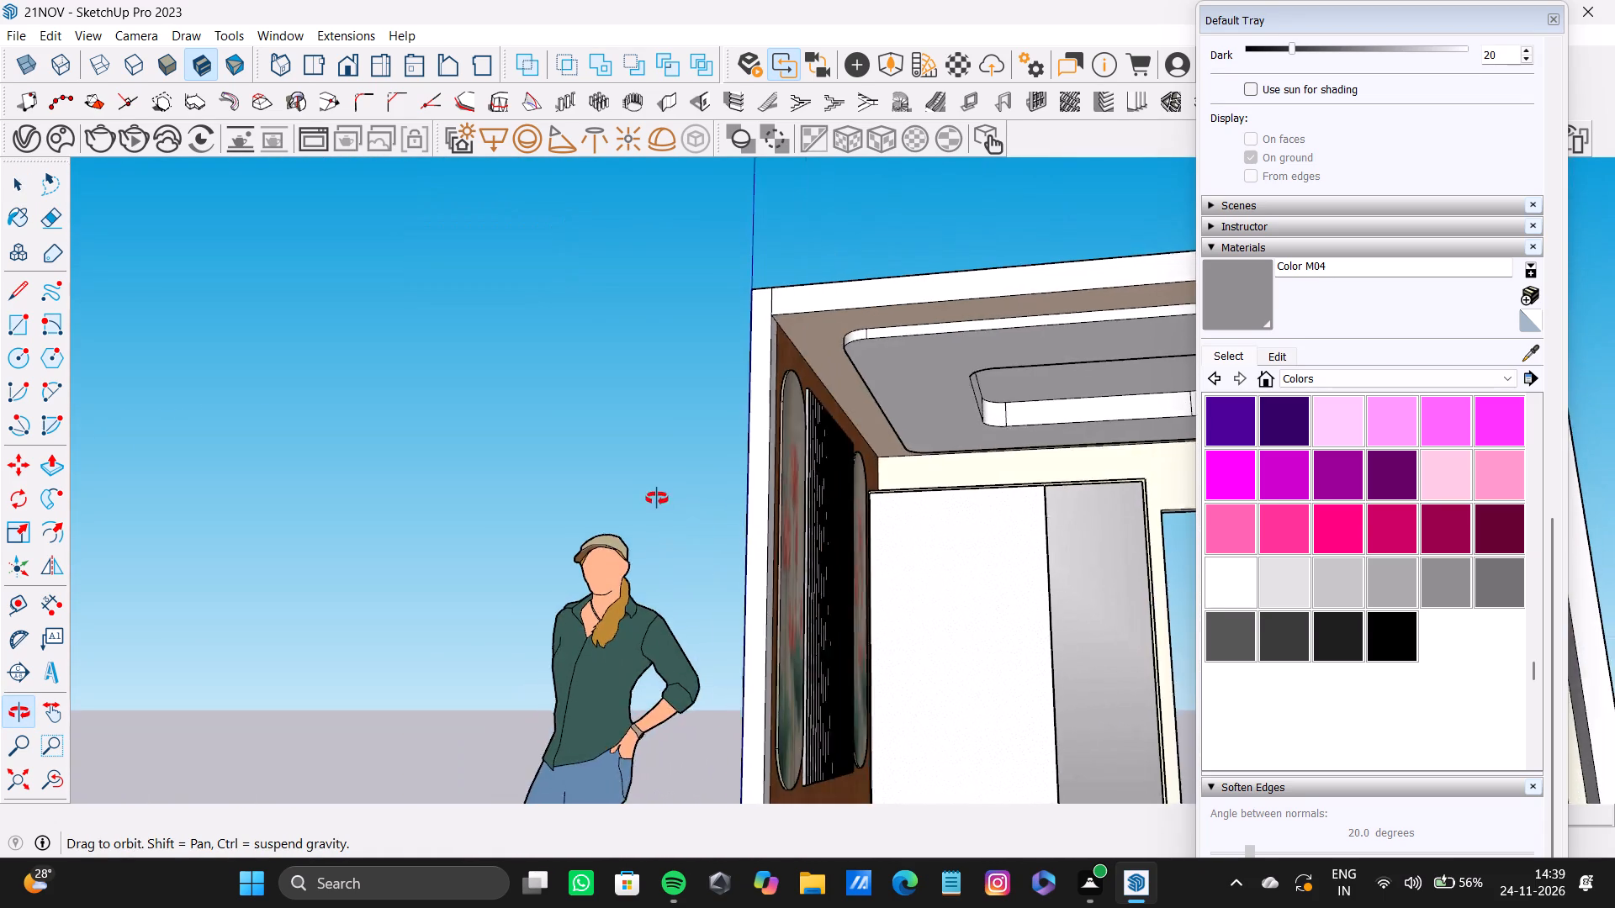
{"action": "middle_click_drag", "start_coordinate": [657, 499], "coordinate": [518, 520]}
{"action": "scroll", "coordinate": [923, 407], "scroll_direction": "up", "scroll_amount": 3, "text": "shift"}
{"action": "middle_click_drag", "start_coordinate": [923, 406], "coordinate": [758, 374], "text": "shift"}
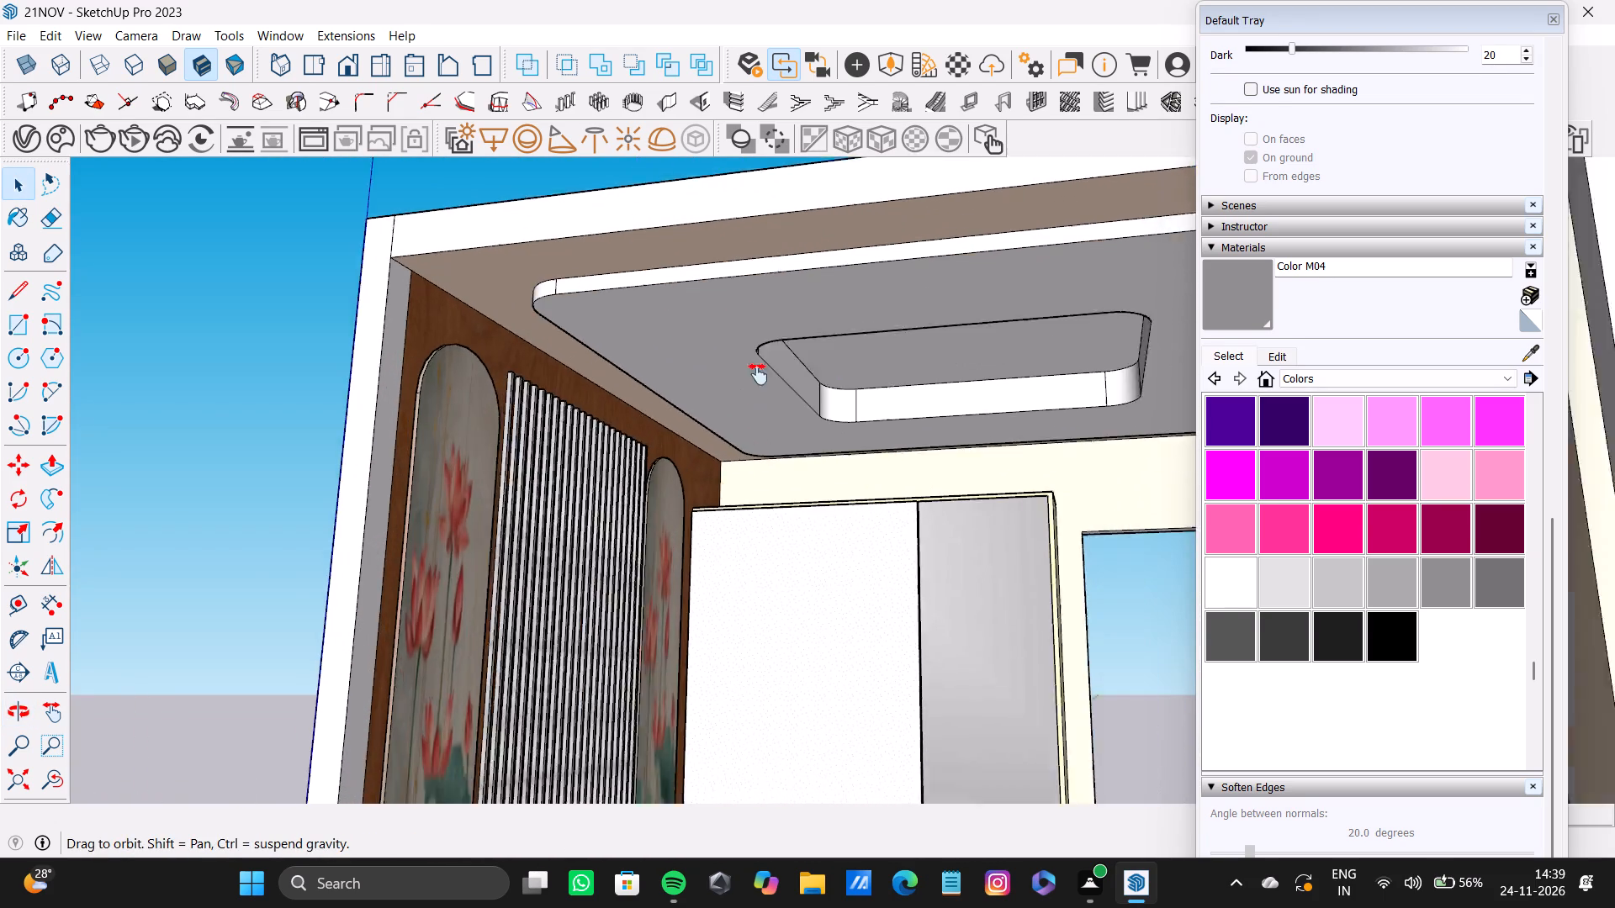
{"action": "middle_click_drag", "start_coordinate": [758, 374], "coordinate": [752, 346], "text": "shift"}
{"action": "double_click", "coordinate": [755, 335], "text": "shift"}
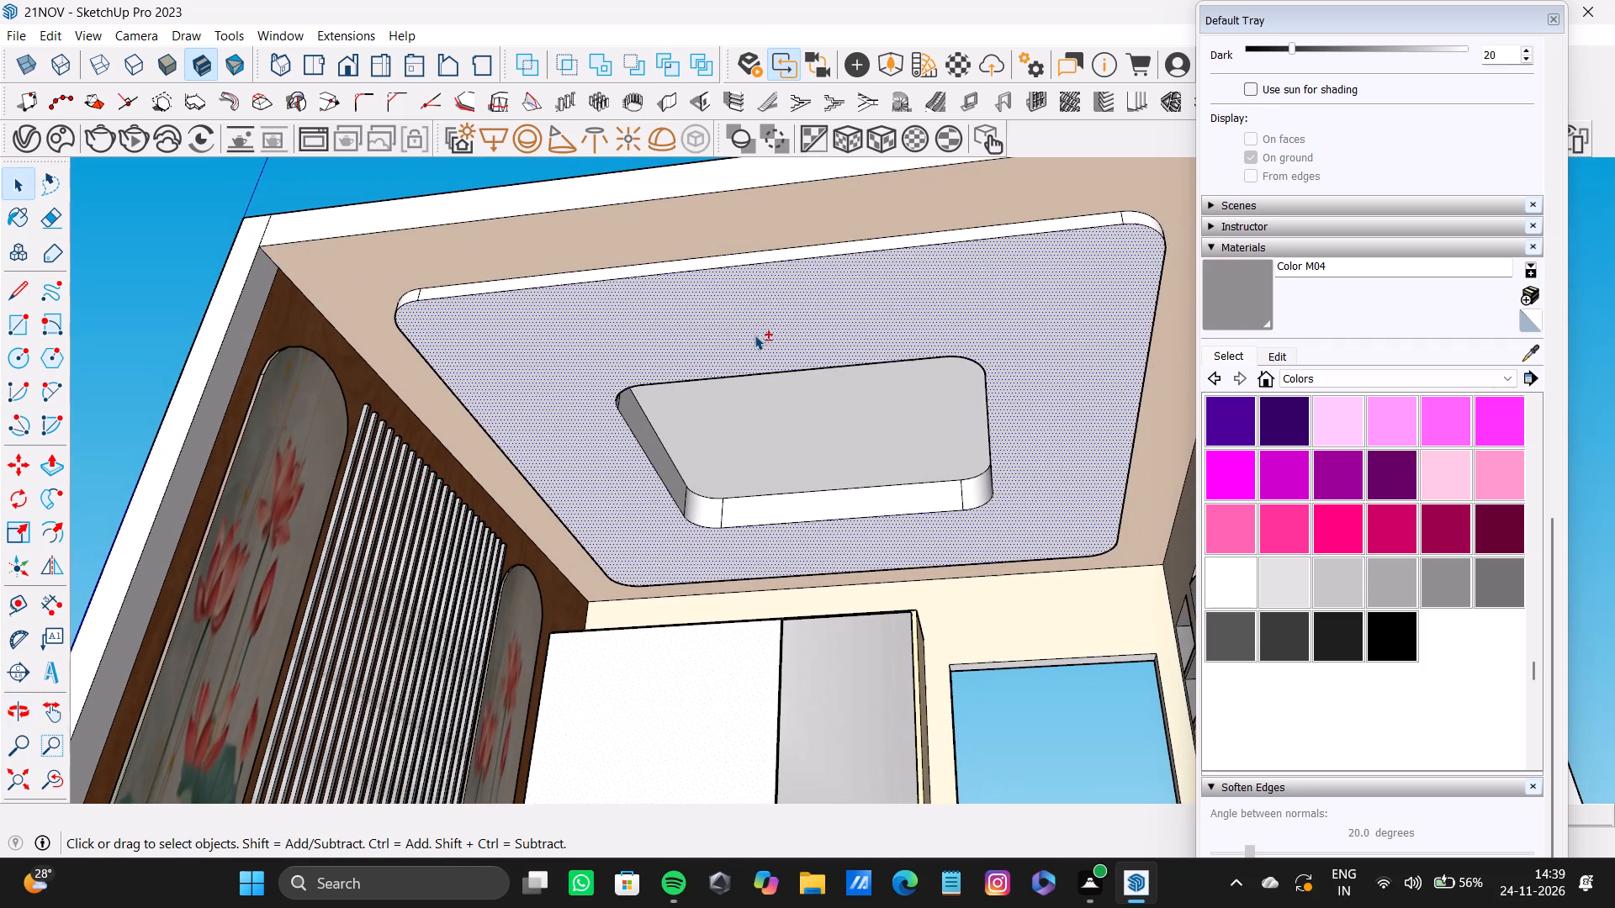
{"action": "scroll", "coordinate": [912, 258], "scroll_direction": "up", "scroll_amount": 6, "text": "shift"}
{"action": "double_click", "coordinate": [945, 223], "text": "shift"}
{"action": "scroll", "coordinate": [838, 433], "scroll_direction": "down", "scroll_amount": 3, "text": "shift"}
{"action": "middle_click_drag", "start_coordinate": [839, 440], "coordinate": [828, 302], "text": "shift"}
{"action": "double_click", "coordinate": [829, 305], "text": "shift"}
Add the ceiling recess's wardrobe-side and adjoining side faces, with their rounded corners, to the selection, keeping its inner face selected.
{"action": "double_click", "coordinate": [807, 457], "text": "shift"}
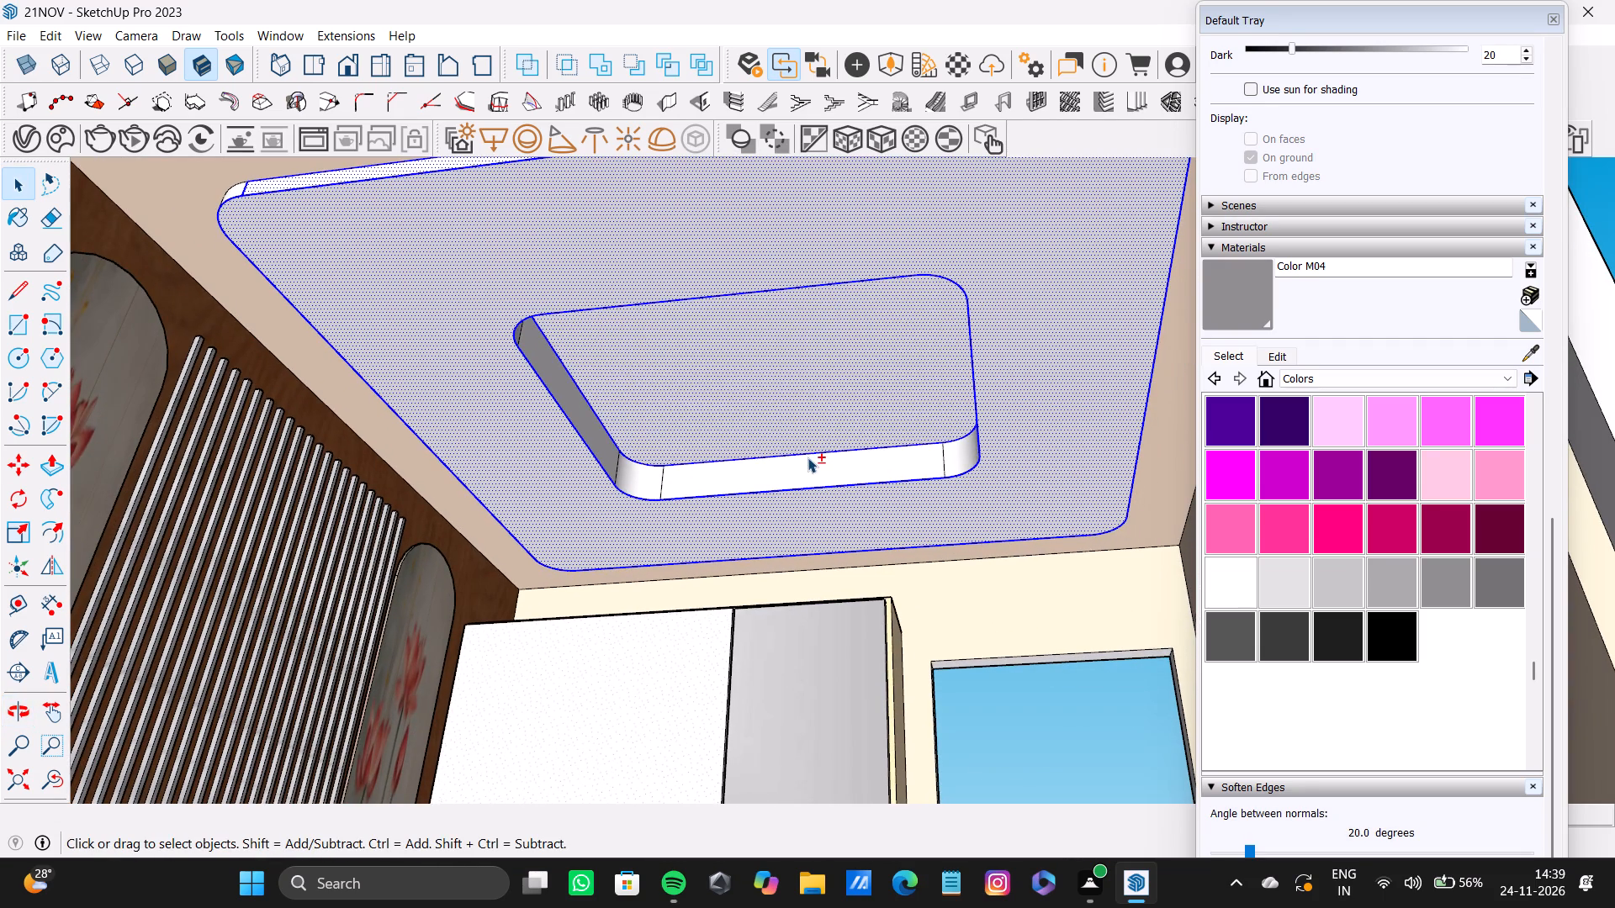
{"action": "double_click", "coordinate": [567, 399], "text": "shift"}
{"action": "double_click", "coordinate": [642, 465], "text": "shift"}
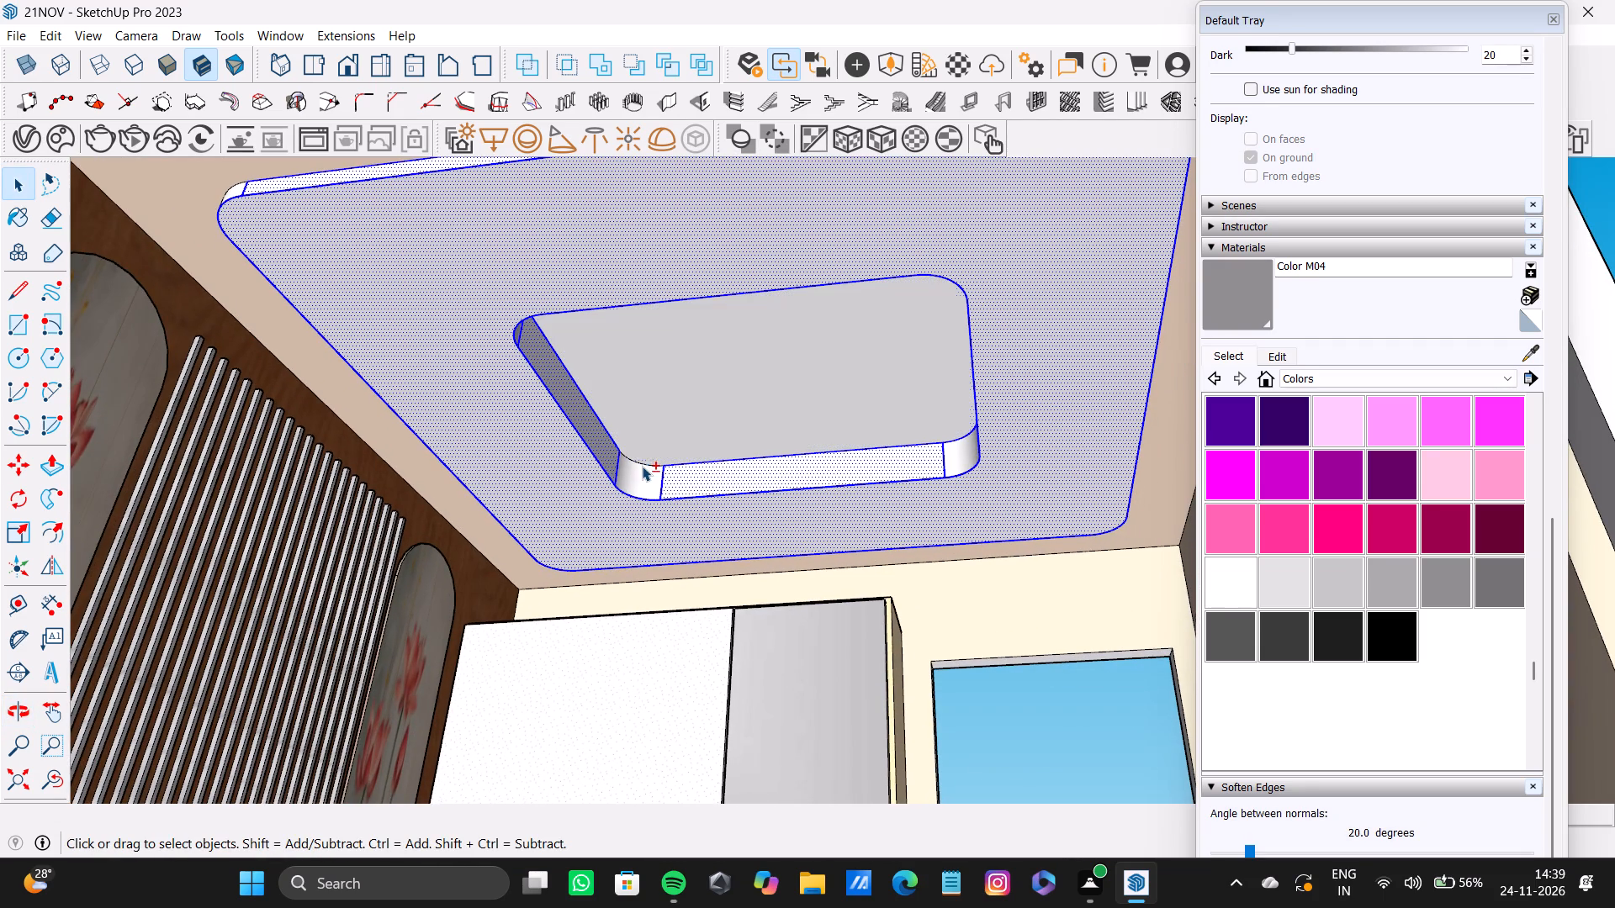
{"action": "double_click", "coordinate": [874, 392], "text": "shift"}
{"action": "double_click", "coordinate": [973, 457], "text": "shift"}
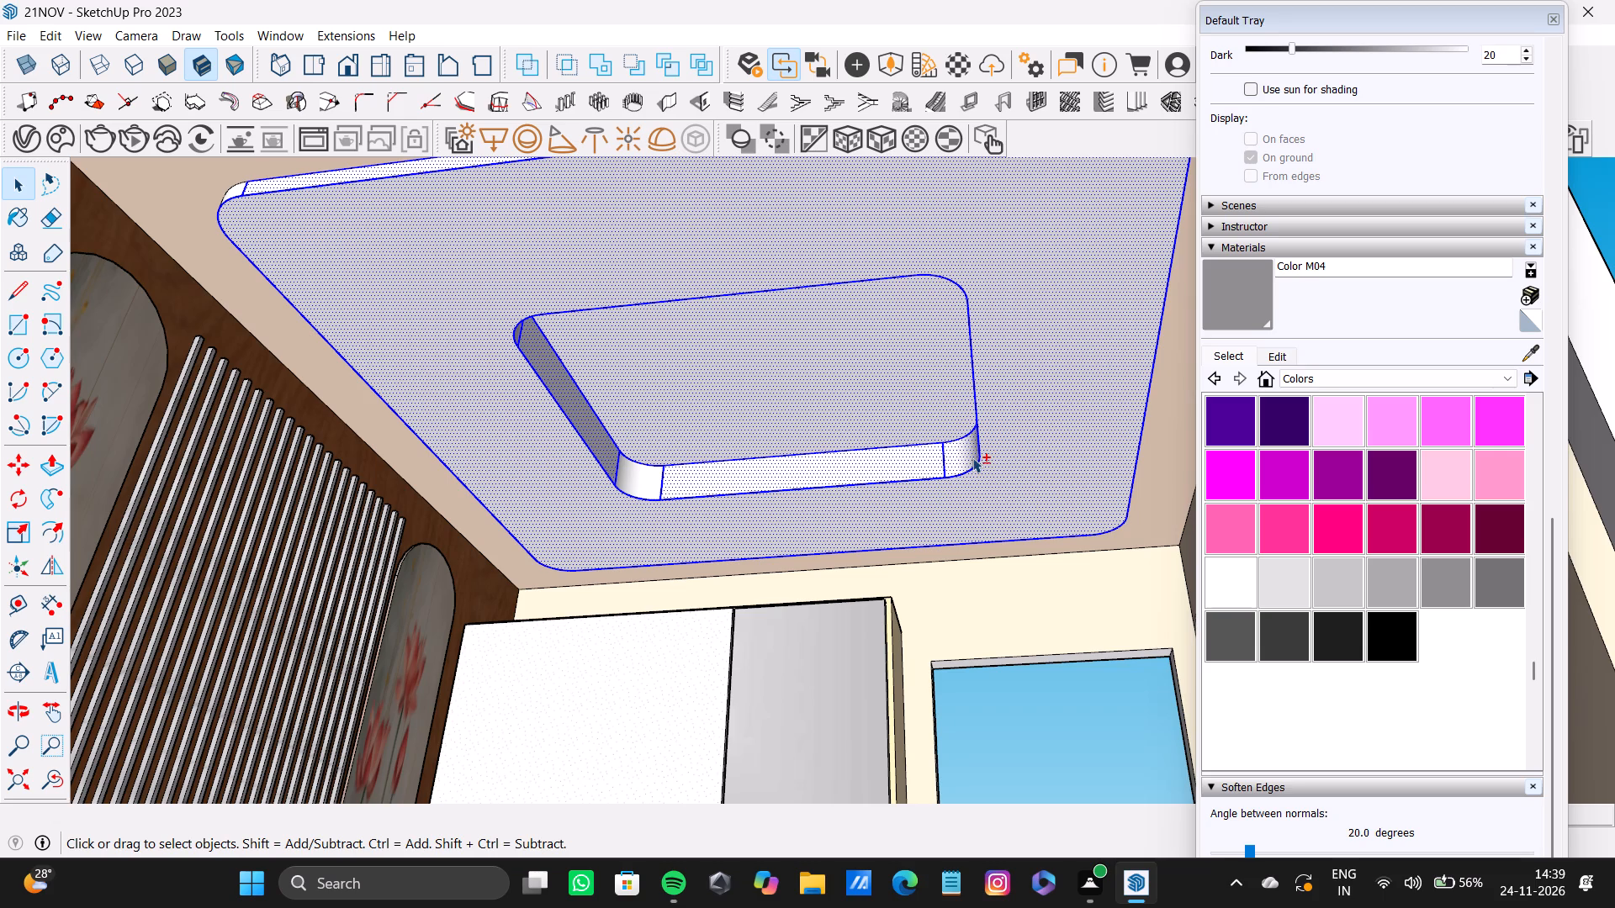
{"action": "double_click", "coordinate": [647, 474], "text": "shift"}
Add the remaining side faces and rounded corner faces of the ceiling recess to the selection.
{"action": "middle_click_drag", "start_coordinate": [734, 396], "coordinate": [957, 436], "text": "shift"}
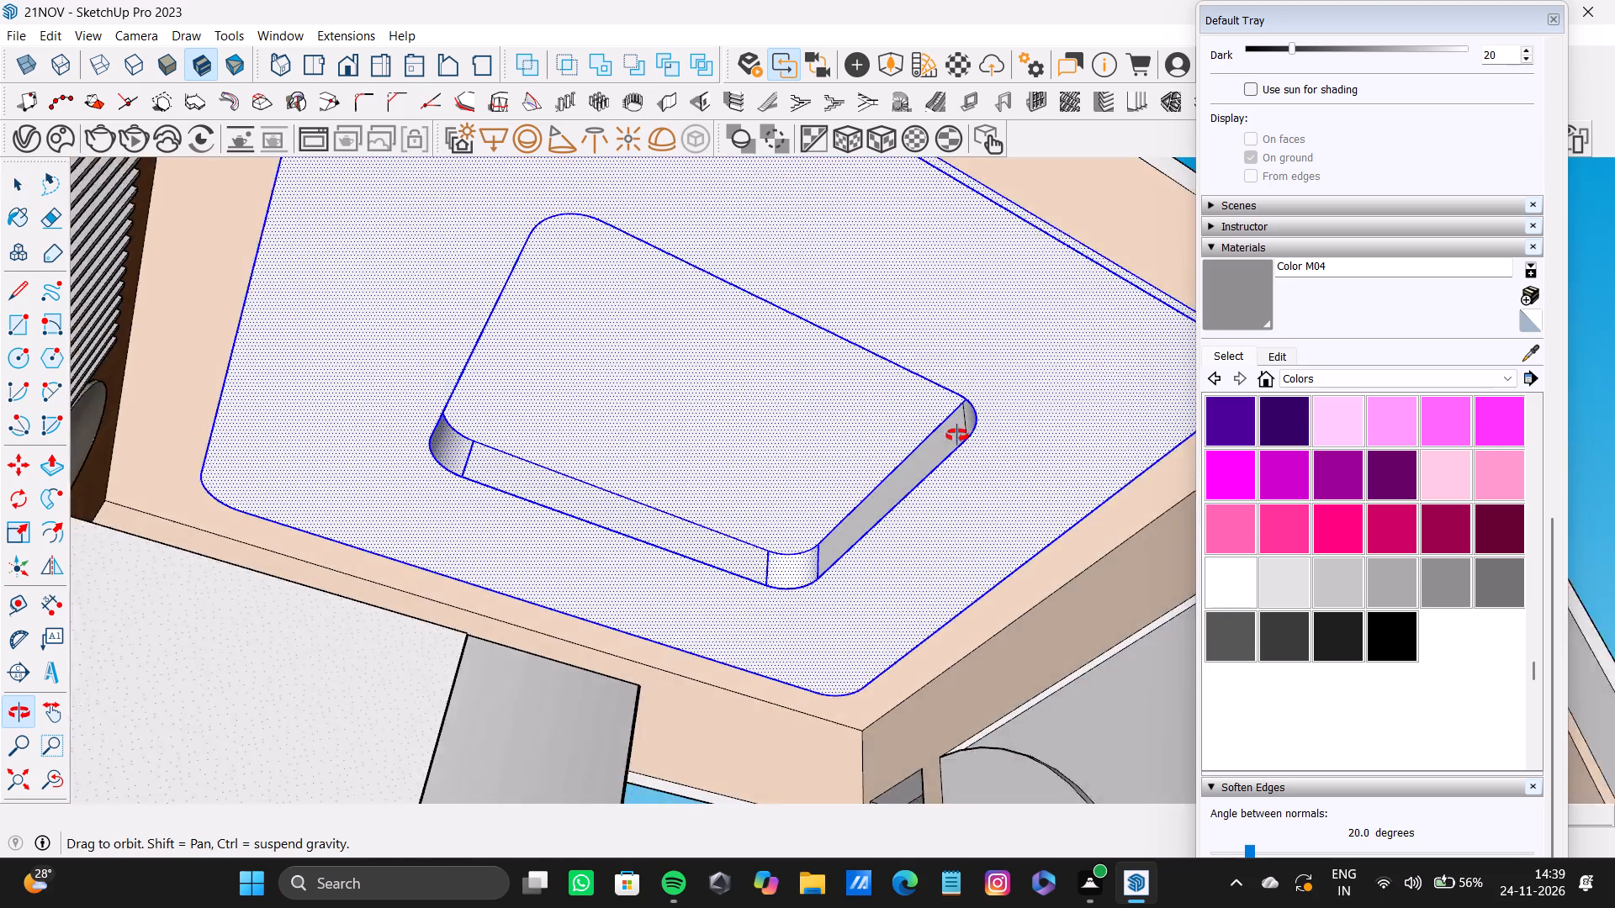
{"action": "middle_click_drag", "start_coordinate": [957, 436], "coordinate": [957, 436], "text": "shift"}
{"action": "scroll", "coordinate": [898, 496], "scroll_direction": "up", "scroll_amount": 5, "text": "shift"}
{"action": "double_click", "coordinate": [901, 482], "text": "shift"}
{"action": "middle_click_drag", "start_coordinate": [916, 462], "coordinate": [1015, 451], "text": "shift"}
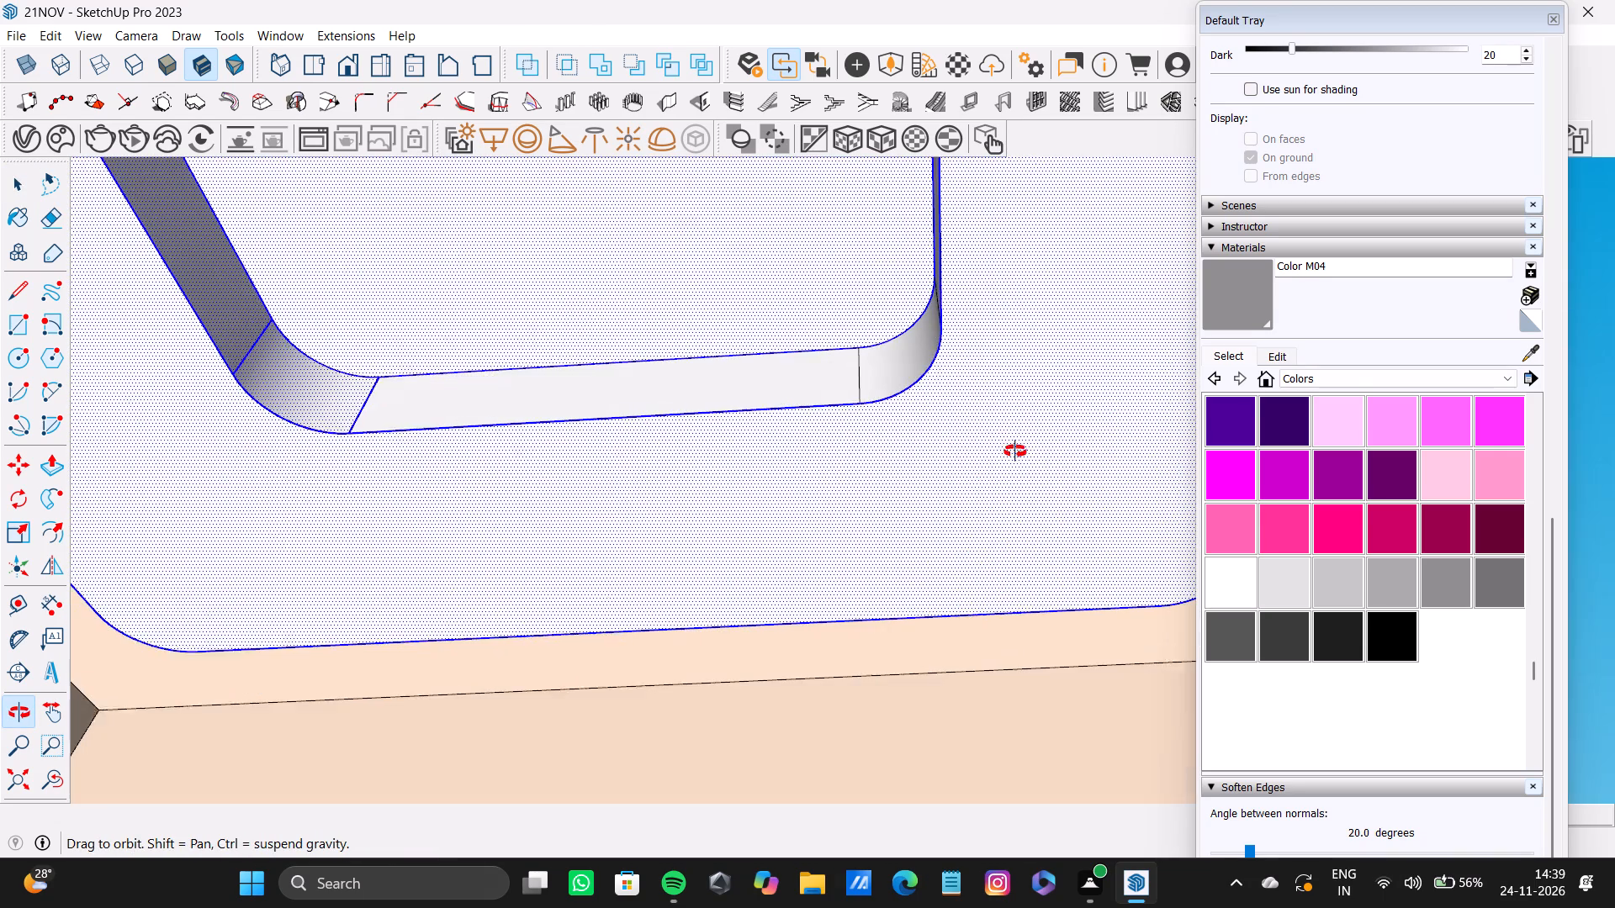
{"action": "middle_click_drag", "start_coordinate": [1015, 451], "coordinate": [1015, 453], "text": "shift"}
{"action": "double_click", "coordinate": [775, 376], "text": "shift"}
{"action": "double_click", "coordinate": [893, 354], "text": "shift"}
{"action": "middle_click_drag", "start_coordinate": [803, 326], "coordinate": [887, 569], "text": "shift"}
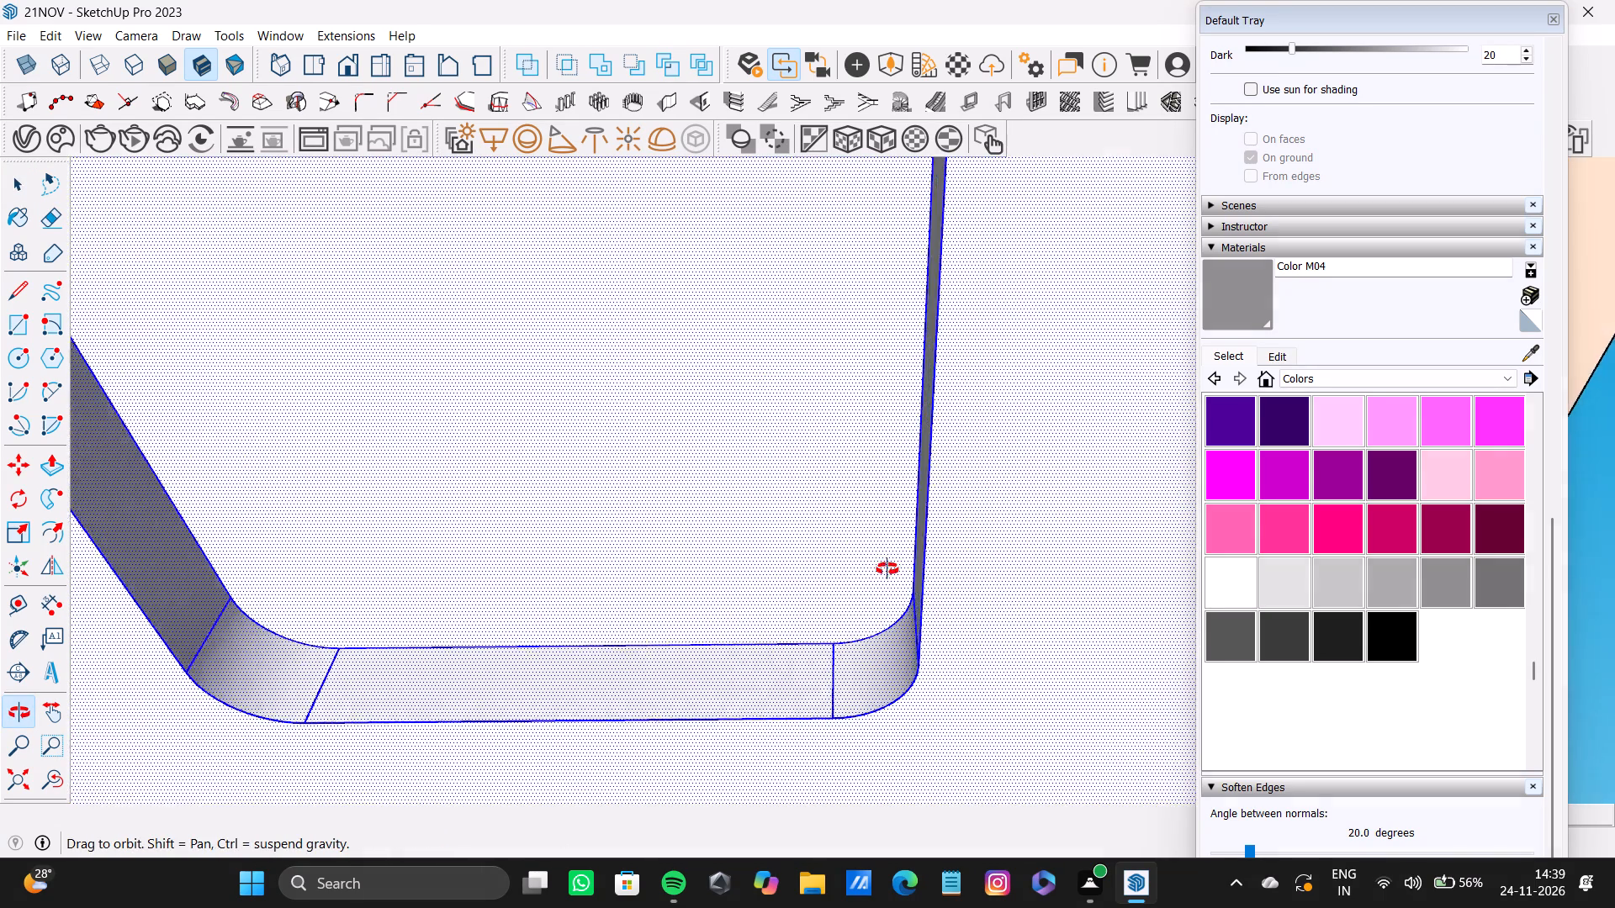
{"action": "middle_click_drag", "start_coordinate": [887, 569], "coordinate": [1052, 594], "text": "shift"}
{"action": "double_click", "coordinate": [1007, 523], "text": "shift"}
{"action": "middle_click_drag", "start_coordinate": [1007, 509], "coordinate": [992, 500], "text": "shift"}
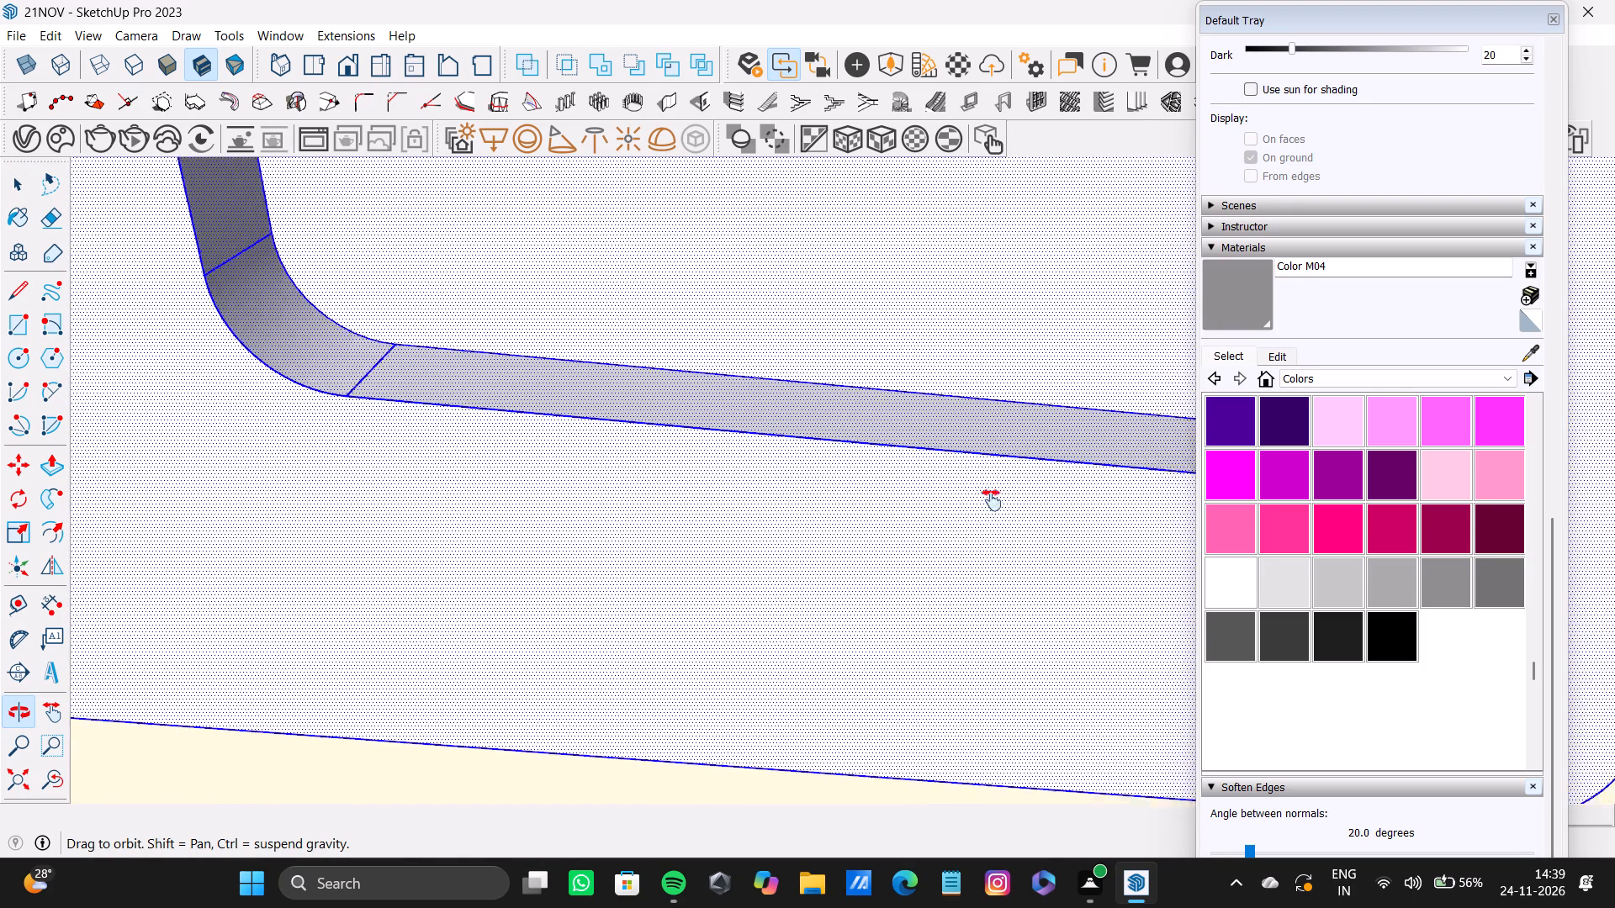
{"action": "middle_click_drag", "start_coordinate": [992, 500], "coordinate": [803, 499], "text": "shift"}
{"action": "double_click", "coordinate": [1055, 422], "text": "shift"}
{"action": "middle_click_drag", "start_coordinate": [1025, 423], "coordinate": [1190, 553], "text": "shift"}
{"action": "scroll", "coordinate": [1134, 507], "scroll_direction": "down", "scroll_amount": 2, "text": "shift"}
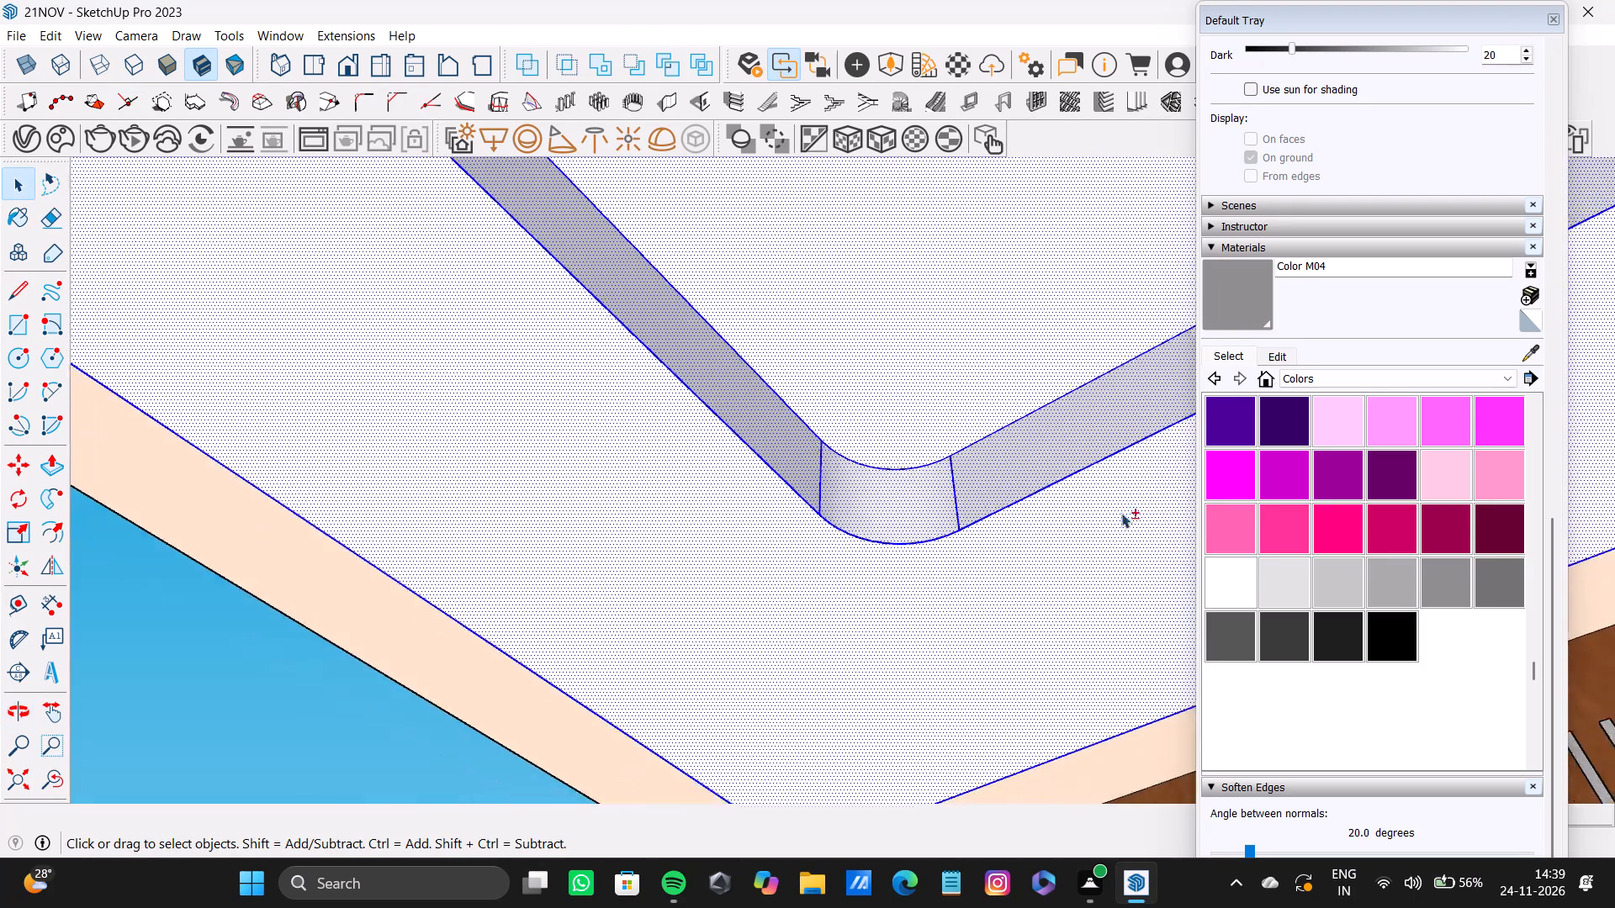
{"action": "scroll", "coordinate": [1121, 513], "scroll_direction": "down", "scroll_amount": 7, "text": "shift"}
{"action": "middle_click_drag", "start_coordinate": [1074, 505], "coordinate": [1075, 513], "text": "shift"}
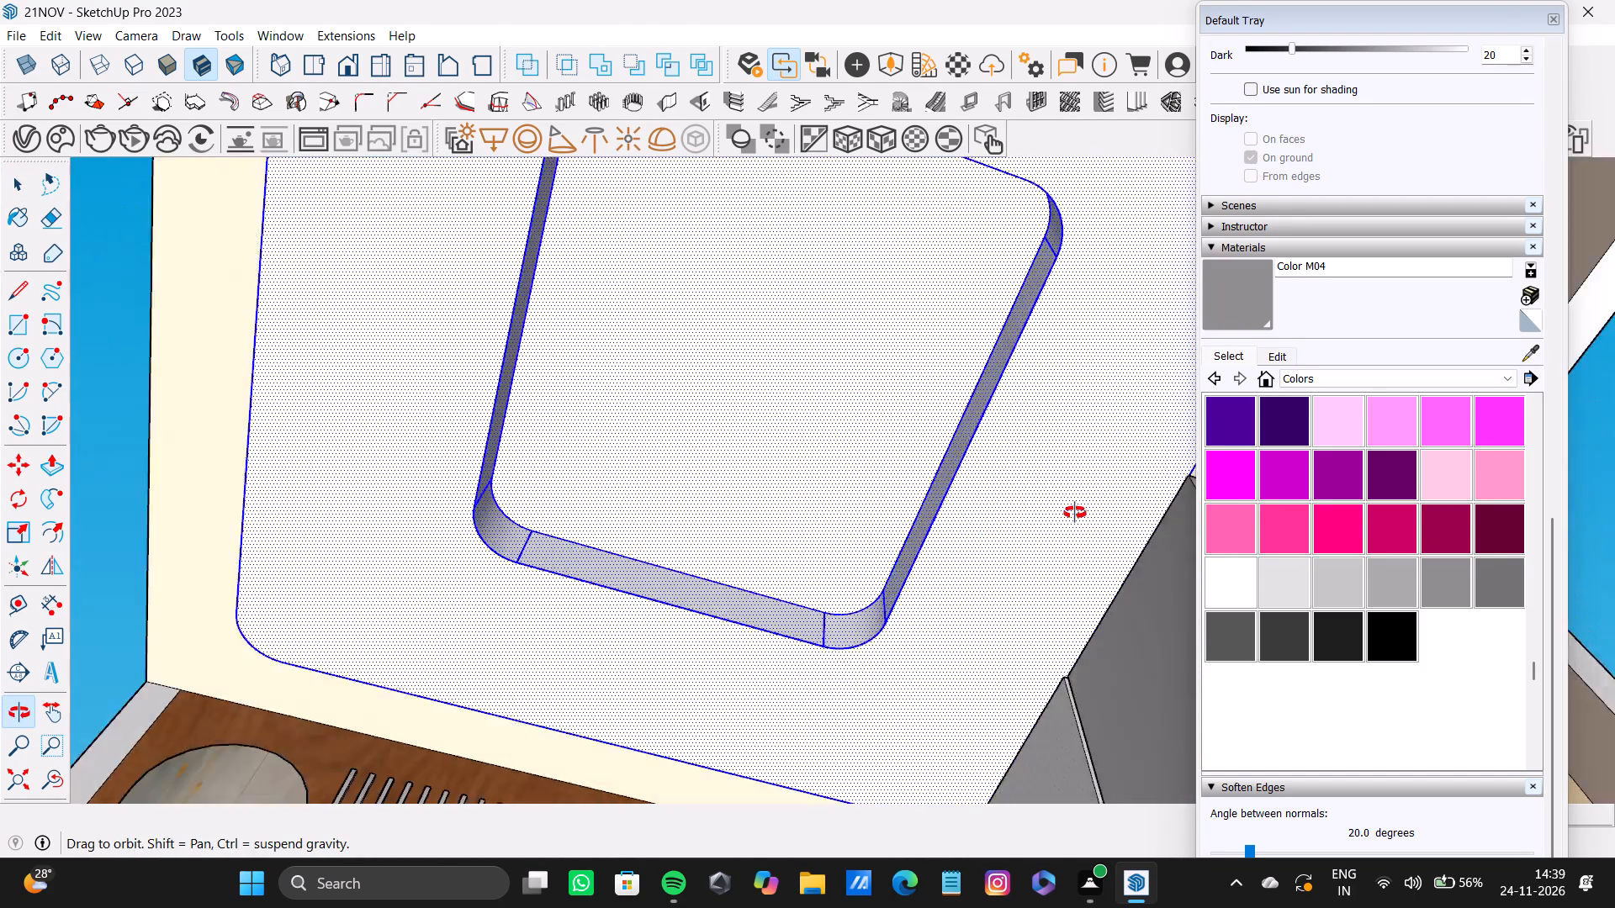
{"action": "middle_click_drag", "start_coordinate": [1075, 513], "coordinate": [1008, 486], "text": "shift"}
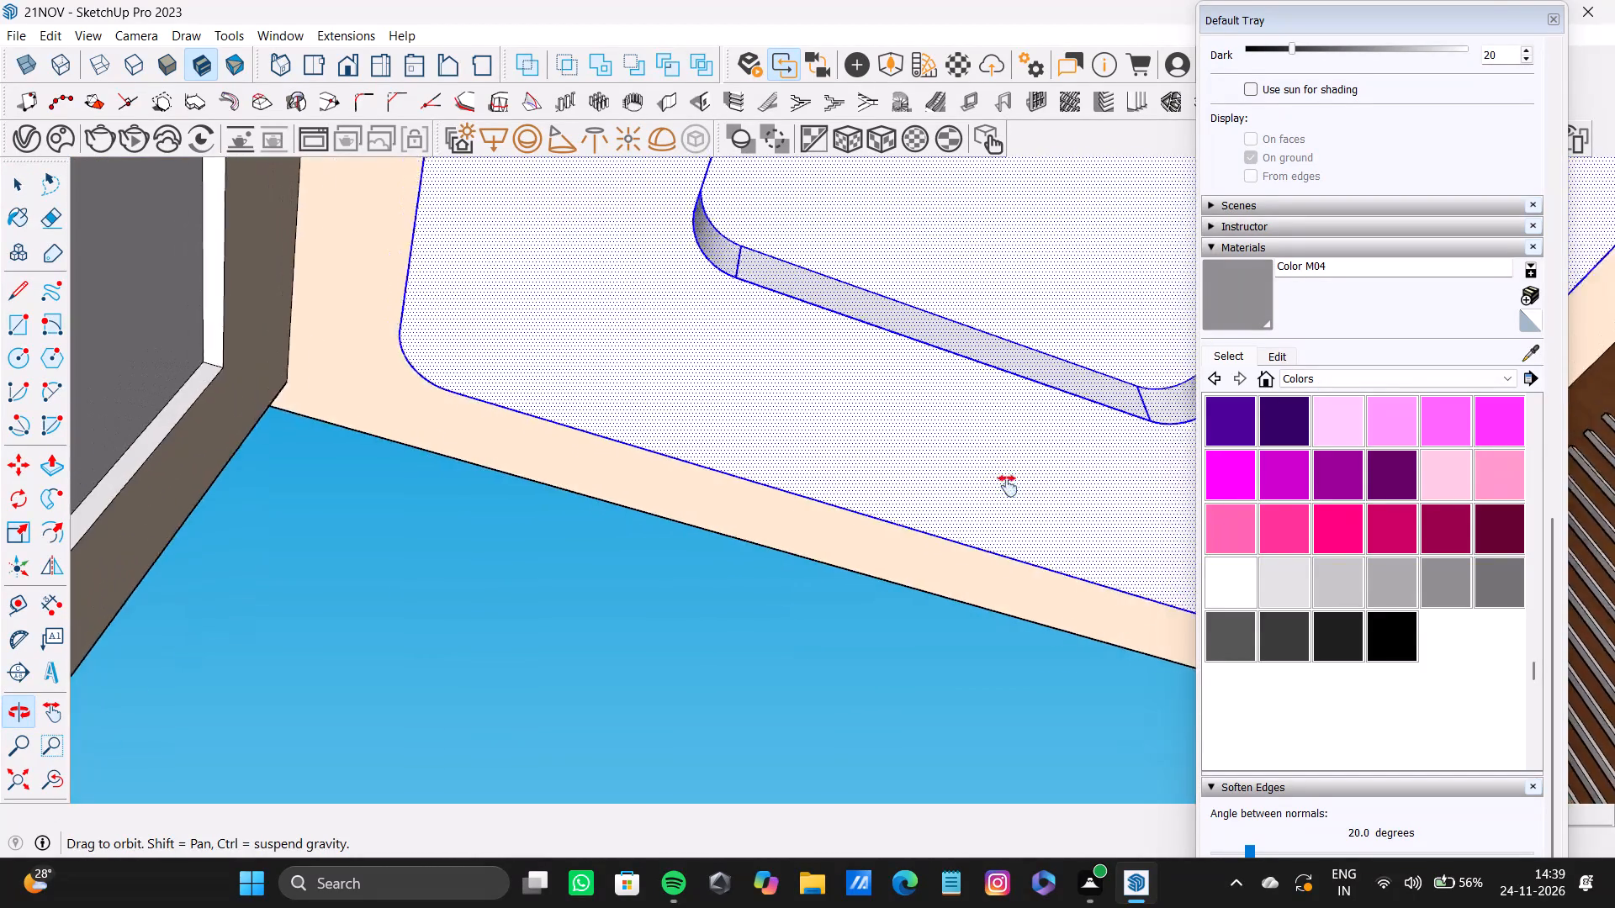
Add the false ceiling's two outer rounded corner faces along the room's open side to the selection.
{"action": "middle_click_drag", "start_coordinate": [1008, 486], "coordinate": [850, 567], "text": "shift"}
{"action": "middle_click_drag", "start_coordinate": [836, 443], "coordinate": [882, 504]}
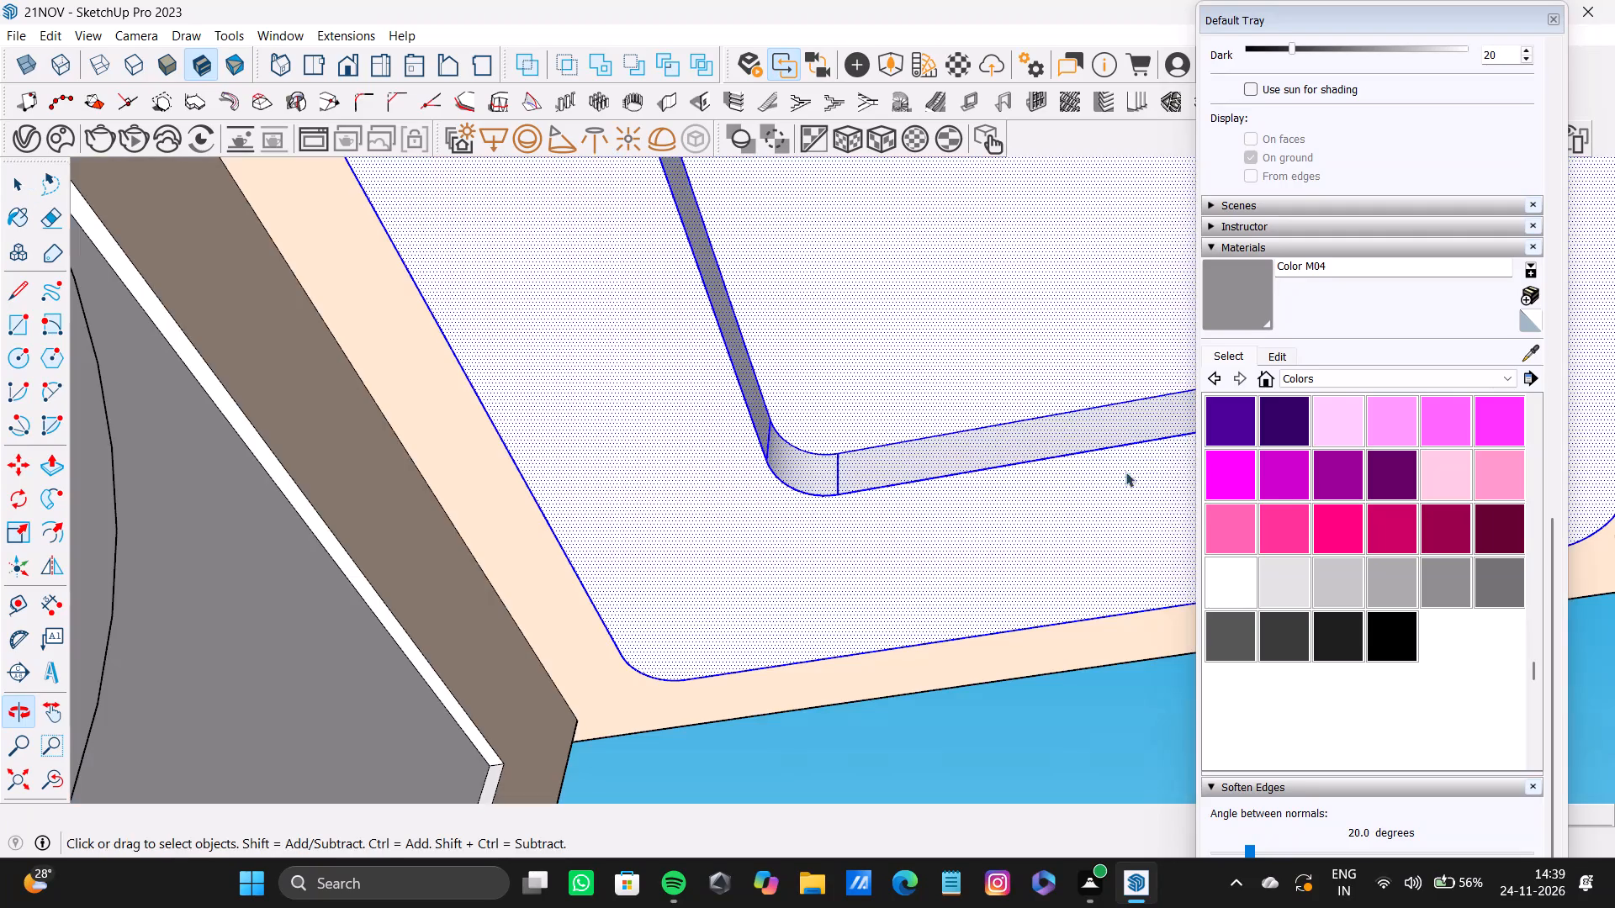
{"action": "left_click", "coordinate": [23, 779]}
{"action": "scroll", "coordinate": [596, 346], "scroll_direction": "up", "scroll_amount": 19}
{"action": "scroll", "coordinate": [782, 227], "scroll_direction": "down", "scroll_amount": 6}
{"action": "scroll", "coordinate": [782, 227], "scroll_direction": "up", "scroll_amount": 1}
{"action": "middle_click_drag", "start_coordinate": [782, 227], "coordinate": [781, 420]}
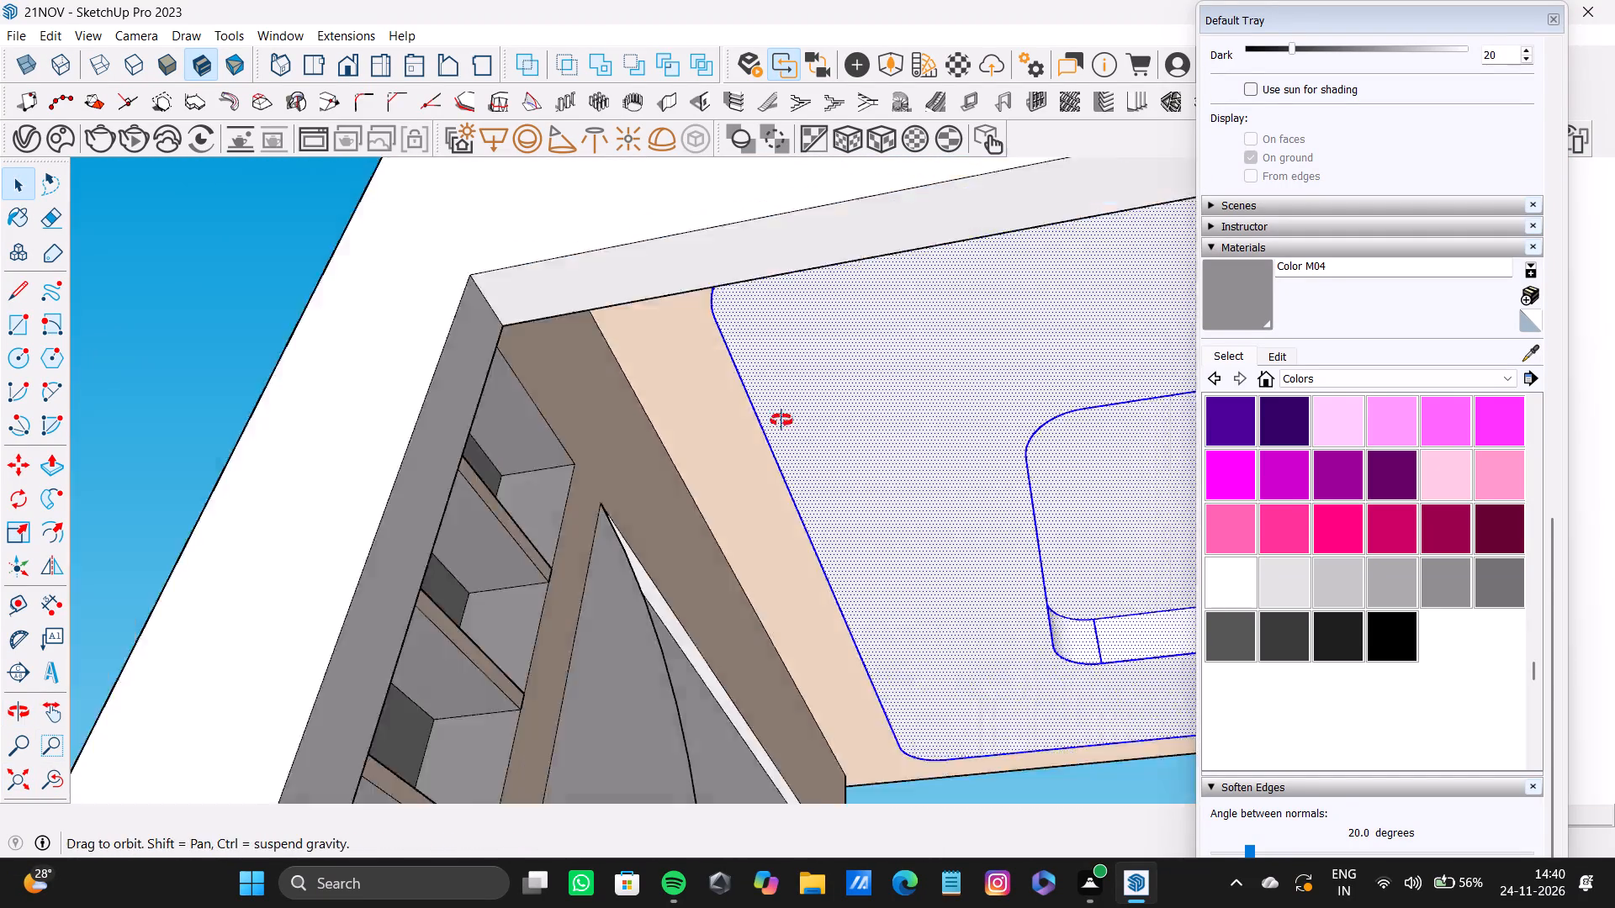
{"action": "middle_click_drag", "start_coordinate": [781, 420], "coordinate": [781, 682]}
{"action": "scroll", "coordinate": [771, 569], "scroll_direction": "down", "scroll_amount": 5}
{"action": "middle_click_drag", "start_coordinate": [833, 565], "coordinate": [485, 197], "text": "shift"}
{"action": "scroll", "coordinate": [539, 265], "scroll_direction": "down", "scroll_amount": 13}
{"action": "middle_click_drag", "start_coordinate": [836, 429], "coordinate": [1195, 373]}
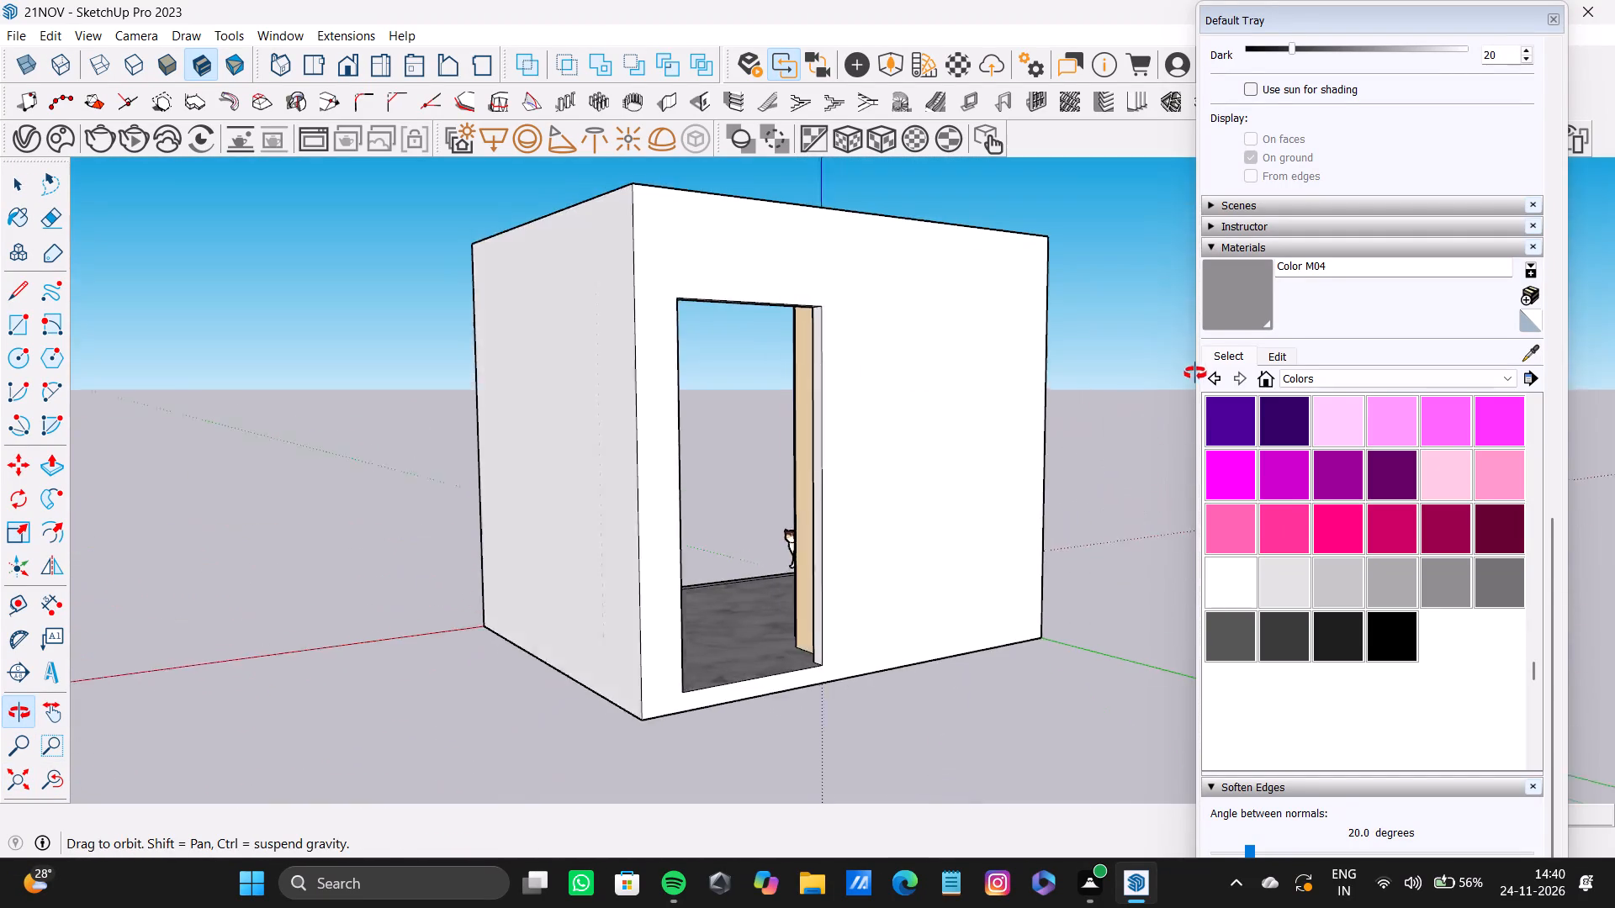
{"action": "middle_click_drag", "start_coordinate": [1195, 373], "coordinate": [41, 393]}
{"action": "middle_click_drag", "start_coordinate": [795, 404], "coordinate": [393, 375]}
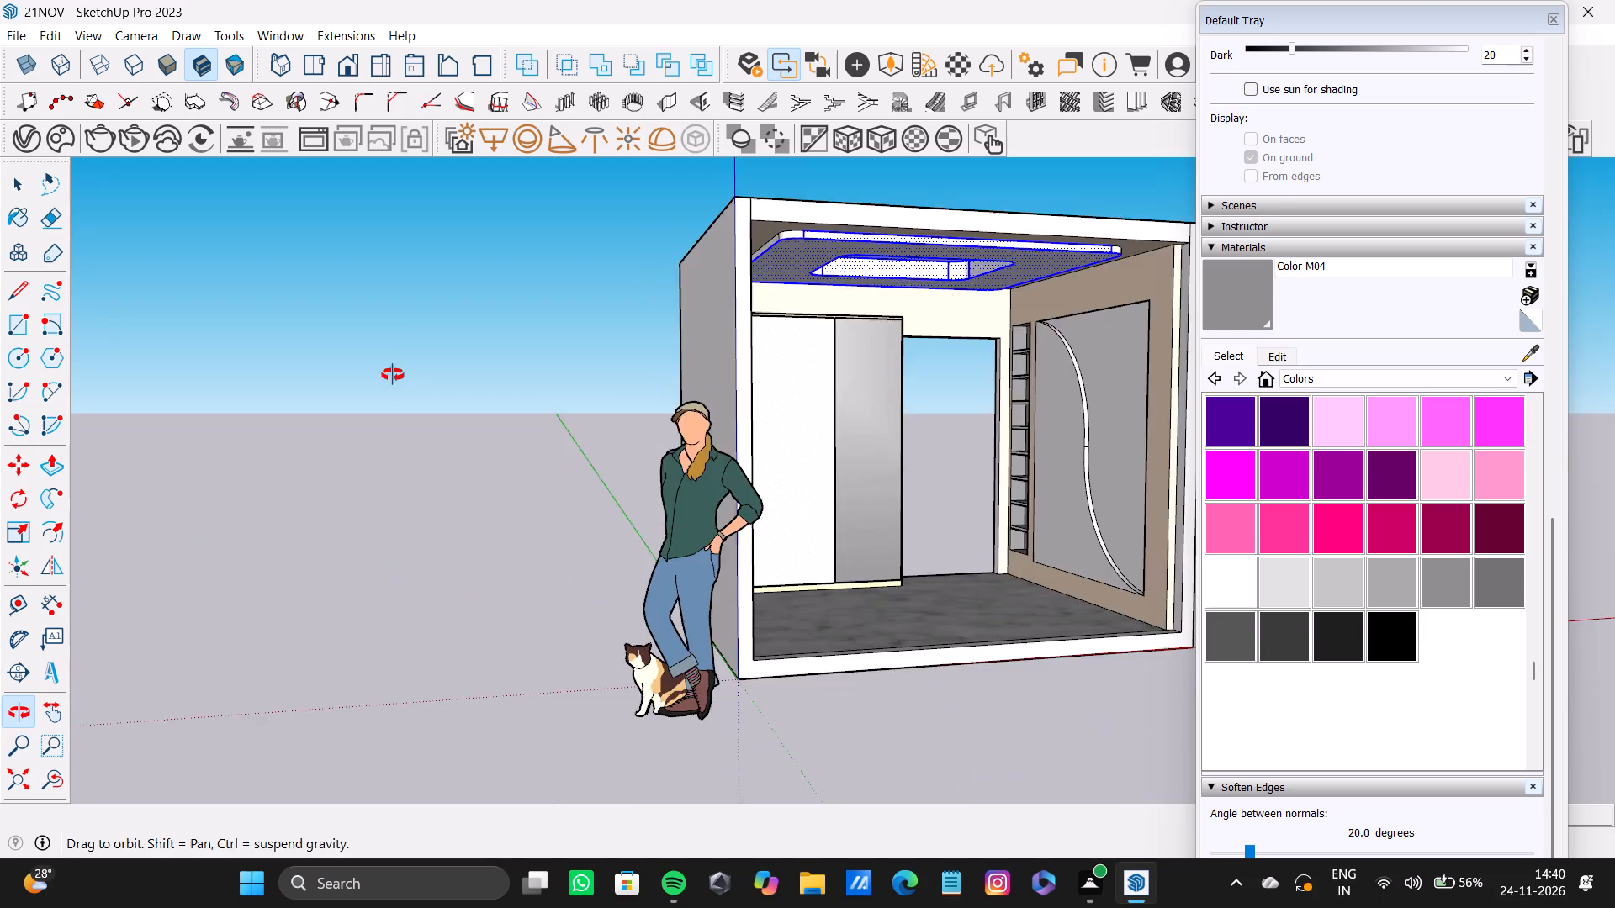
{"action": "middle_click_drag", "start_coordinate": [393, 375], "coordinate": [392, 375]}
{"action": "scroll", "coordinate": [944, 244], "scroll_direction": "up", "scroll_amount": 4}
{"action": "middle_click_drag", "start_coordinate": [944, 243], "coordinate": [746, 192], "text": "shift"}
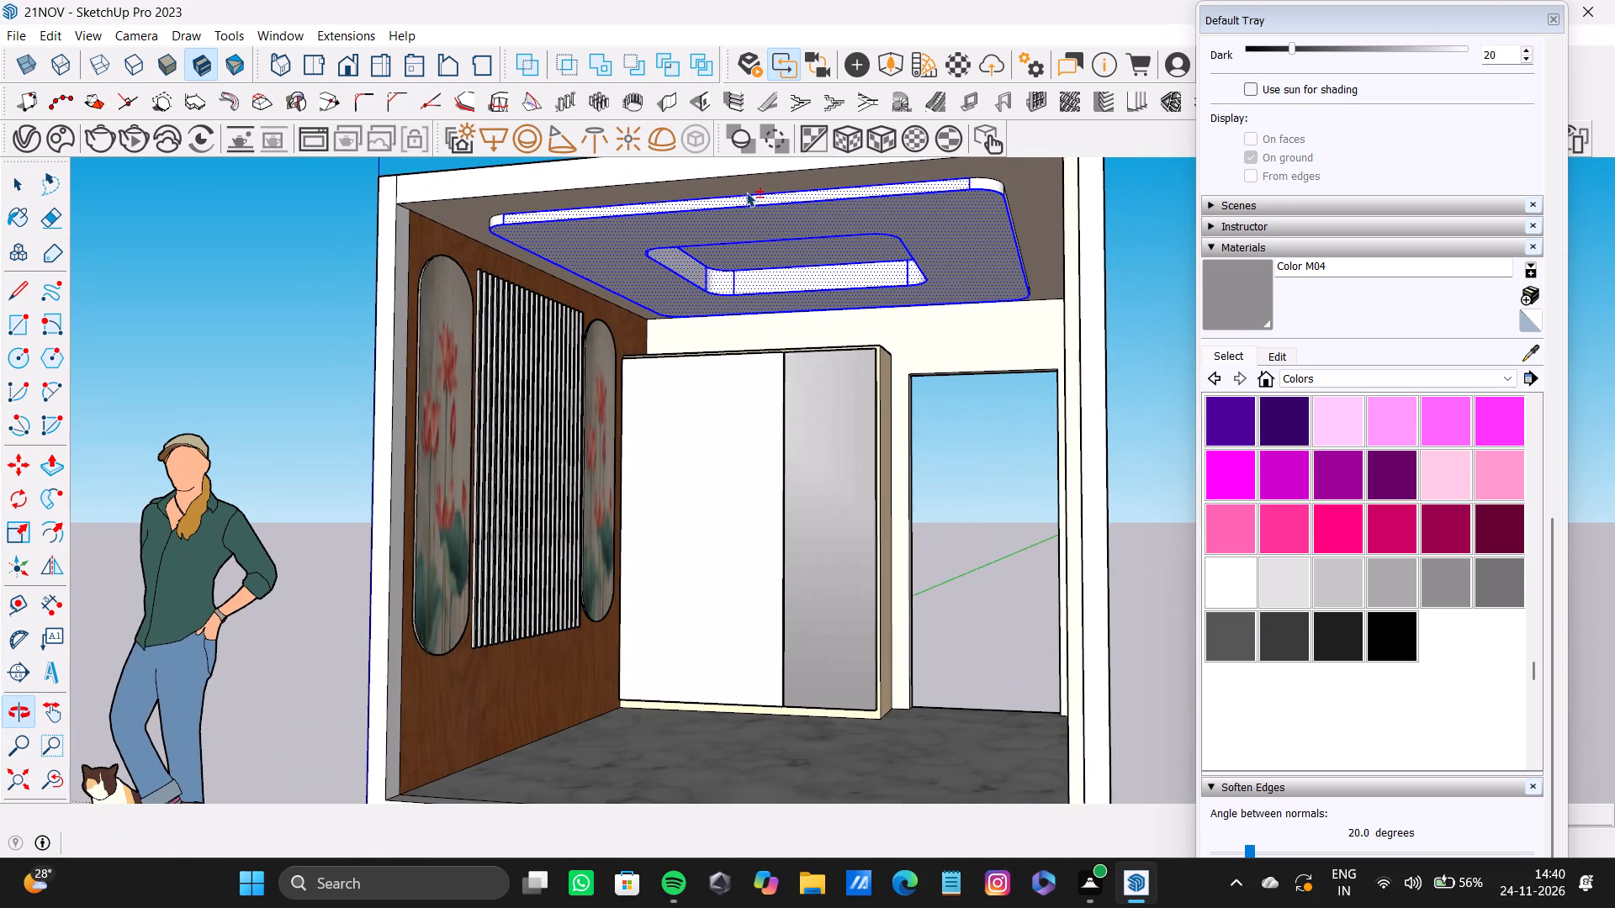
{"action": "scroll", "coordinate": [491, 198], "scroll_direction": "up", "scroll_amount": 10}
{"action": "double_click", "coordinate": [512, 227], "text": "shift"}
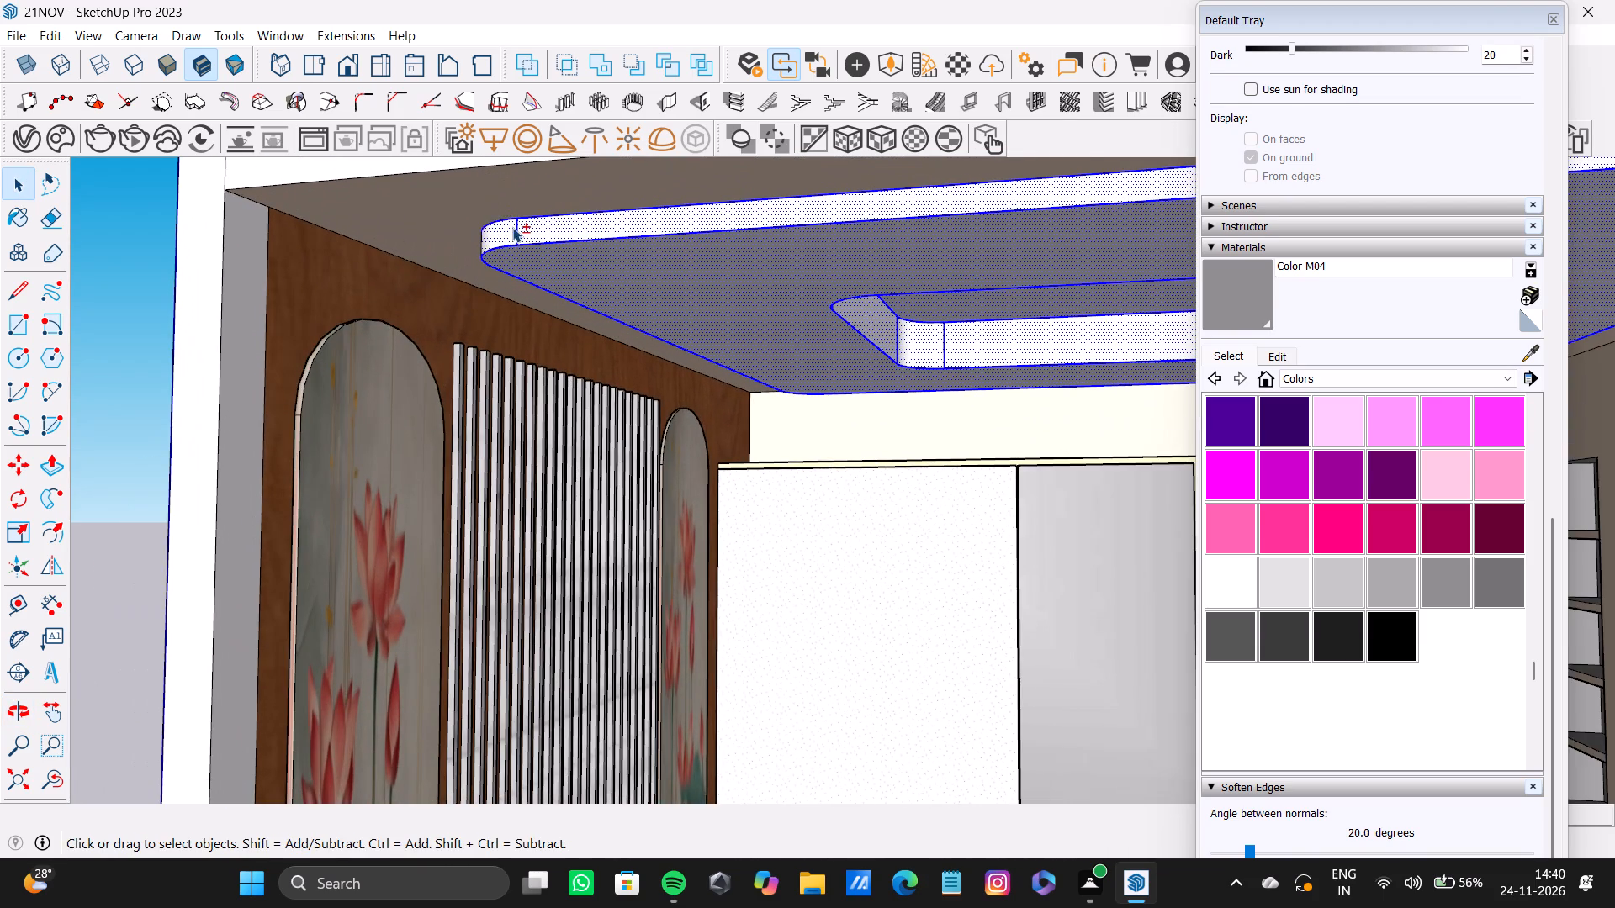
{"action": "scroll", "coordinate": [585, 270], "scroll_direction": "down", "scroll_amount": 8, "text": "shift"}
{"action": "middle_click_drag", "start_coordinate": [624, 261], "coordinate": [442, 257], "text": "shift"}
{"action": "scroll", "coordinate": [839, 222], "scroll_direction": "up", "scroll_amount": 9, "text": "shift"}
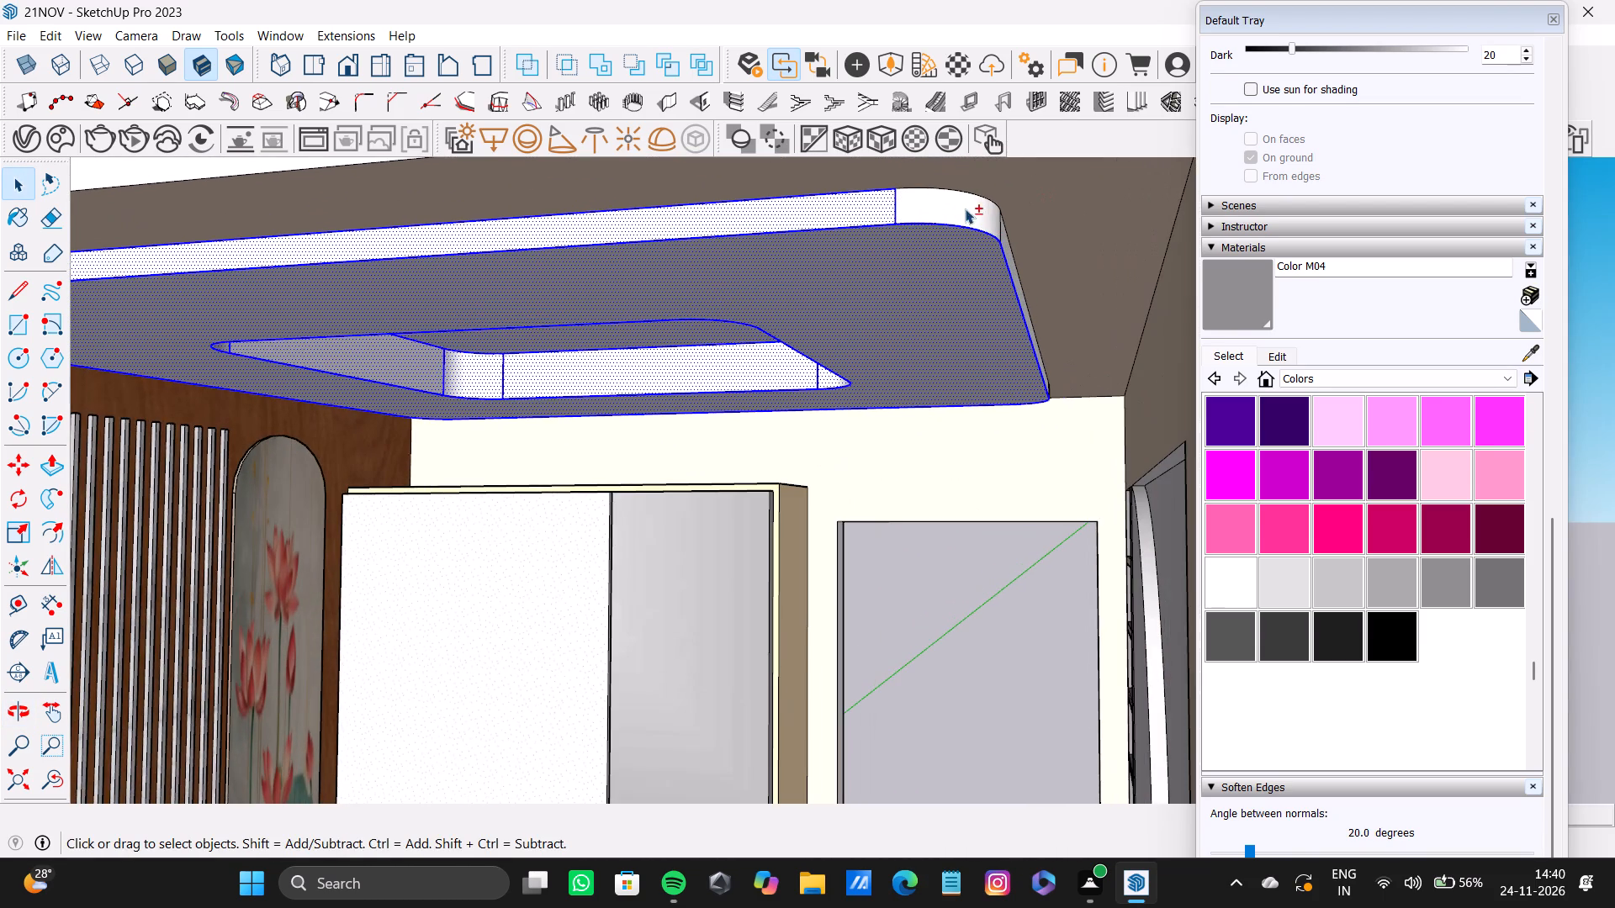
{"action": "double_click", "coordinate": [965, 209], "text": "shift"}
Add the false ceiling's outer edge faces facing the shelf wall and the wood-panelled wall to the selection.
{"action": "middle_click_drag", "start_coordinate": [1041, 254], "coordinate": [970, 267], "text": "shift"}
{"action": "scroll", "coordinate": [931, 274], "scroll_direction": "up", "scroll_amount": 3, "text": "shift"}
{"action": "double_click", "coordinate": [878, 282], "text": "shift"}
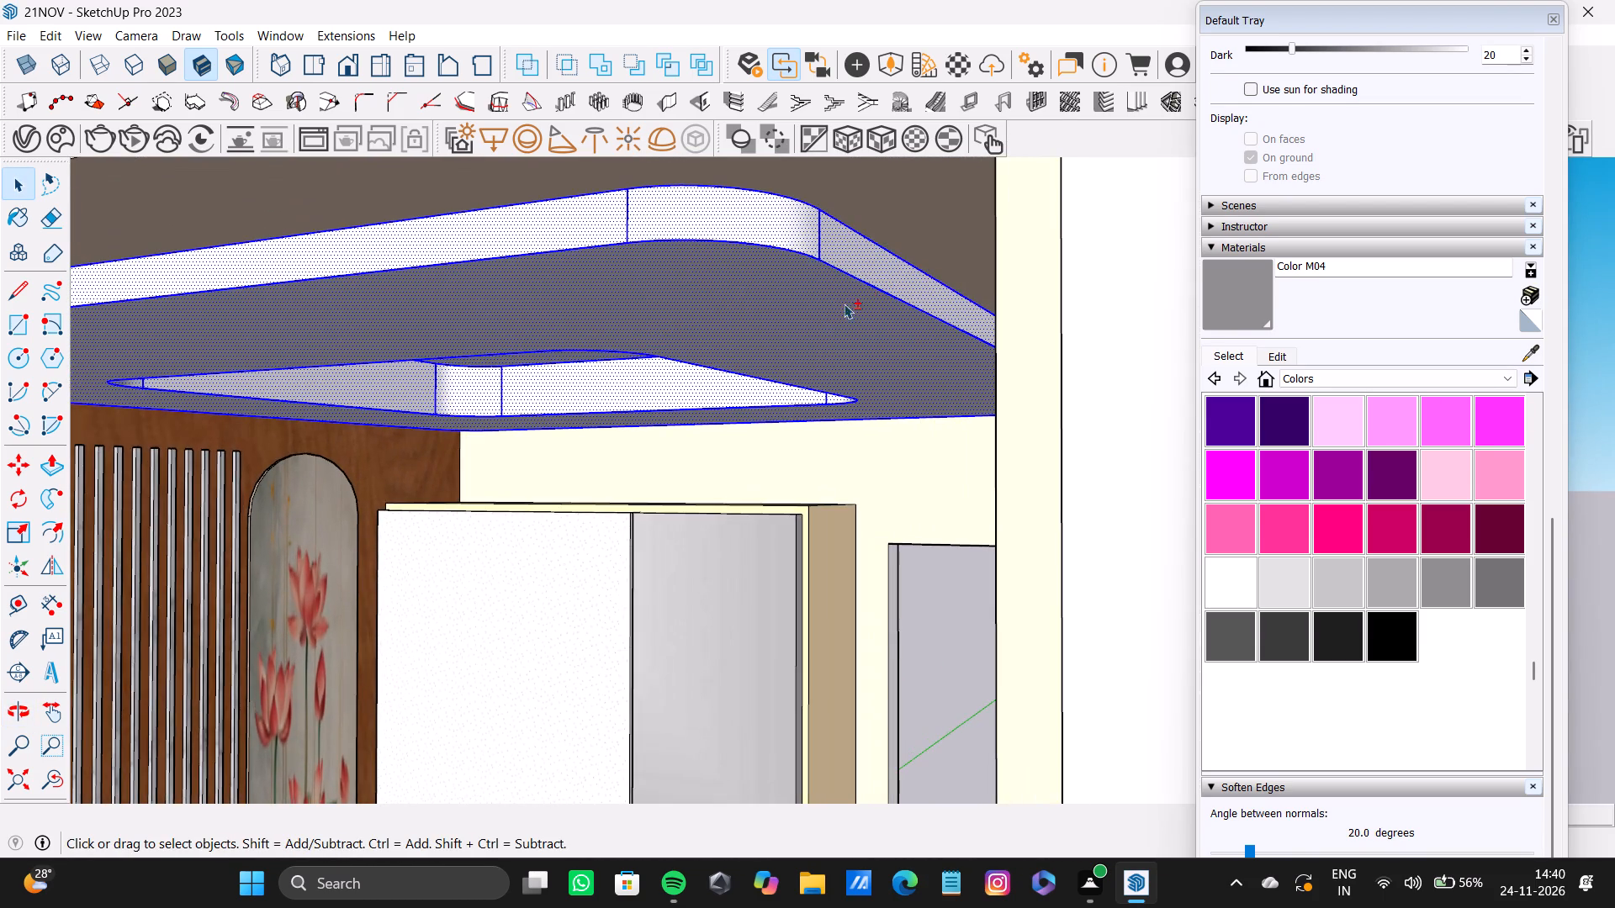
{"action": "scroll", "coordinate": [718, 458], "scroll_direction": "down", "scroll_amount": 4, "text": "shift"}
{"action": "middle_click_drag", "start_coordinate": [712, 468], "coordinate": [1106, 335]}
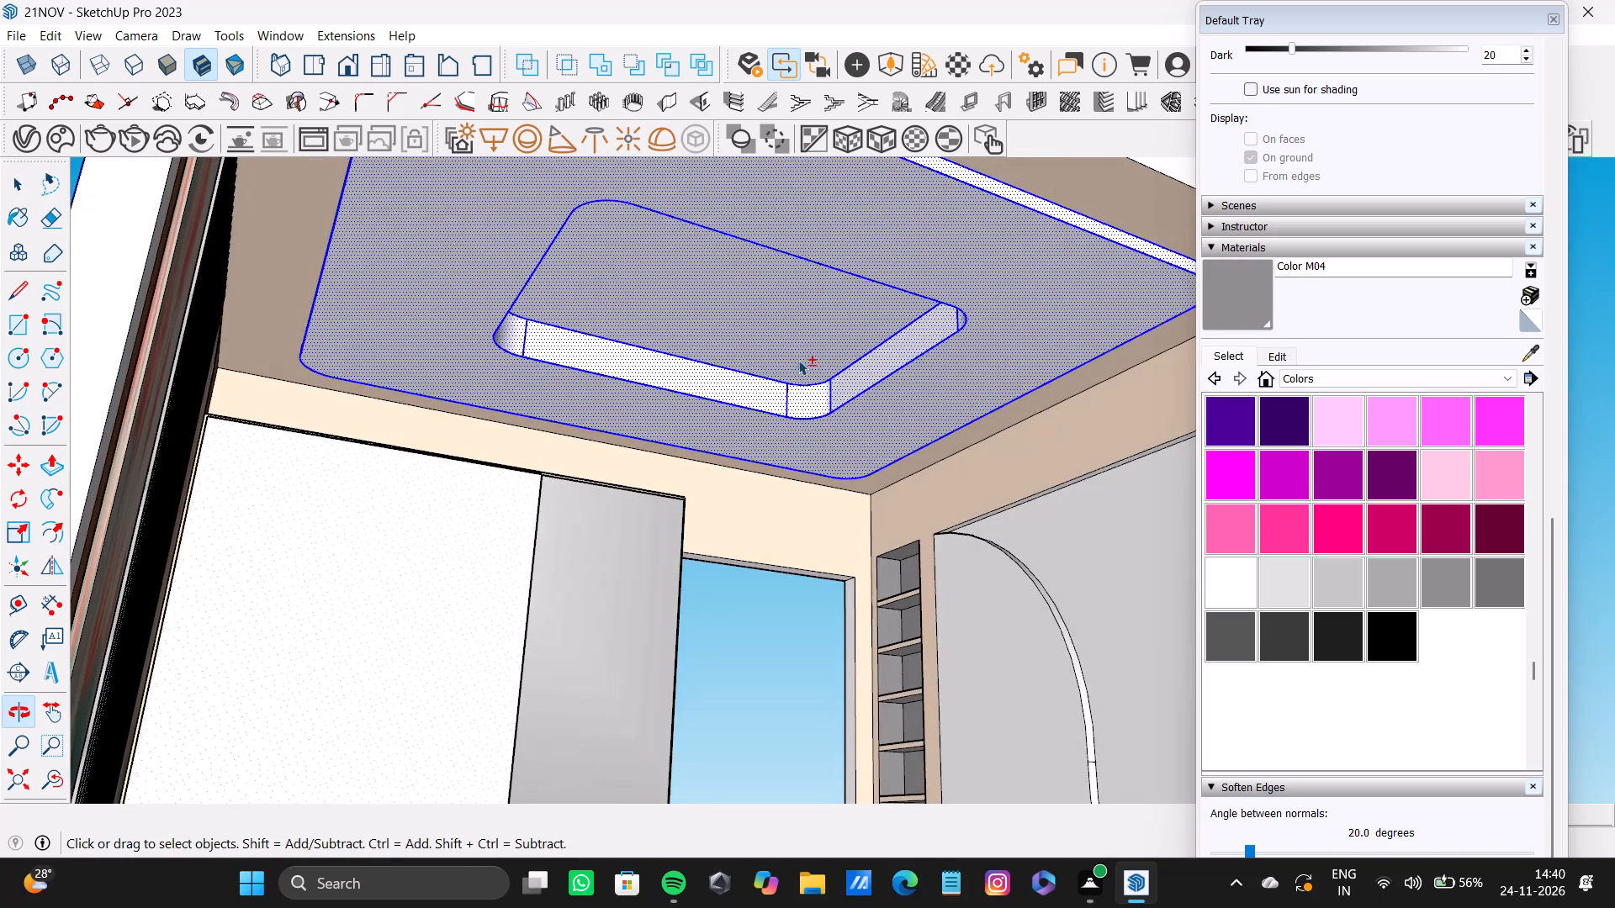
{"action": "scroll", "coordinate": [798, 360], "scroll_direction": "down", "scroll_amount": 5, "text": "shift"}
{"action": "middle_click_drag", "start_coordinate": [798, 360], "coordinate": [797, 393], "text": "shift"}
{"action": "scroll", "coordinate": [531, 148], "scroll_direction": "up", "scroll_amount": 9, "text": "shift"}
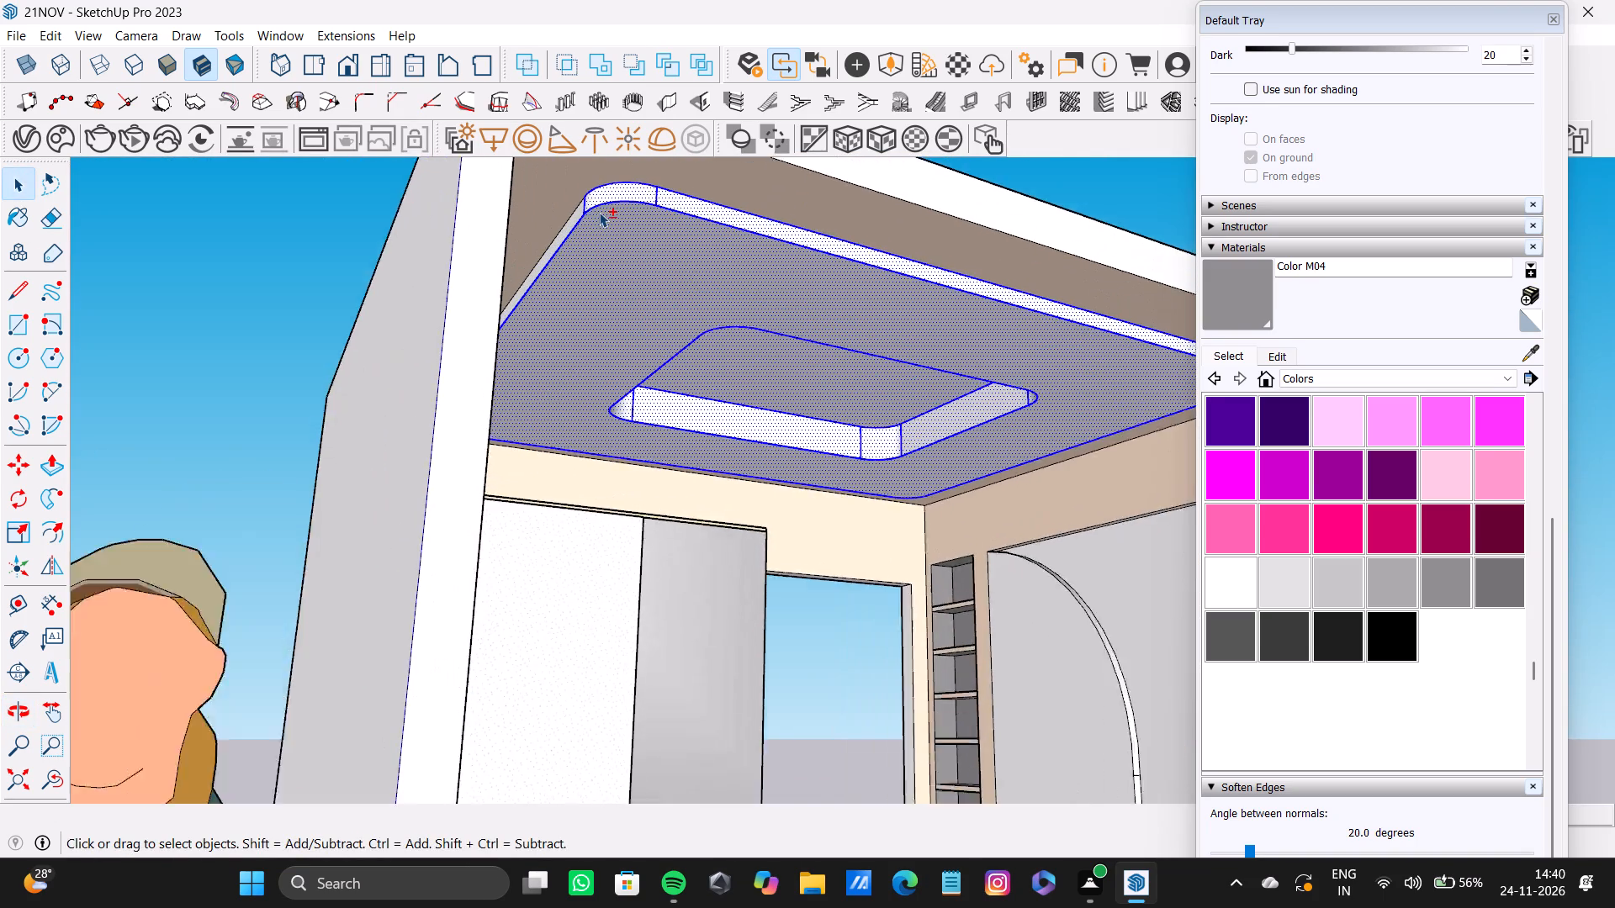
{"action": "scroll", "coordinate": [599, 212], "scroll_direction": "up", "scroll_amount": 4, "text": "shift"}
{"action": "double_click", "coordinate": [559, 227], "text": "shift"}
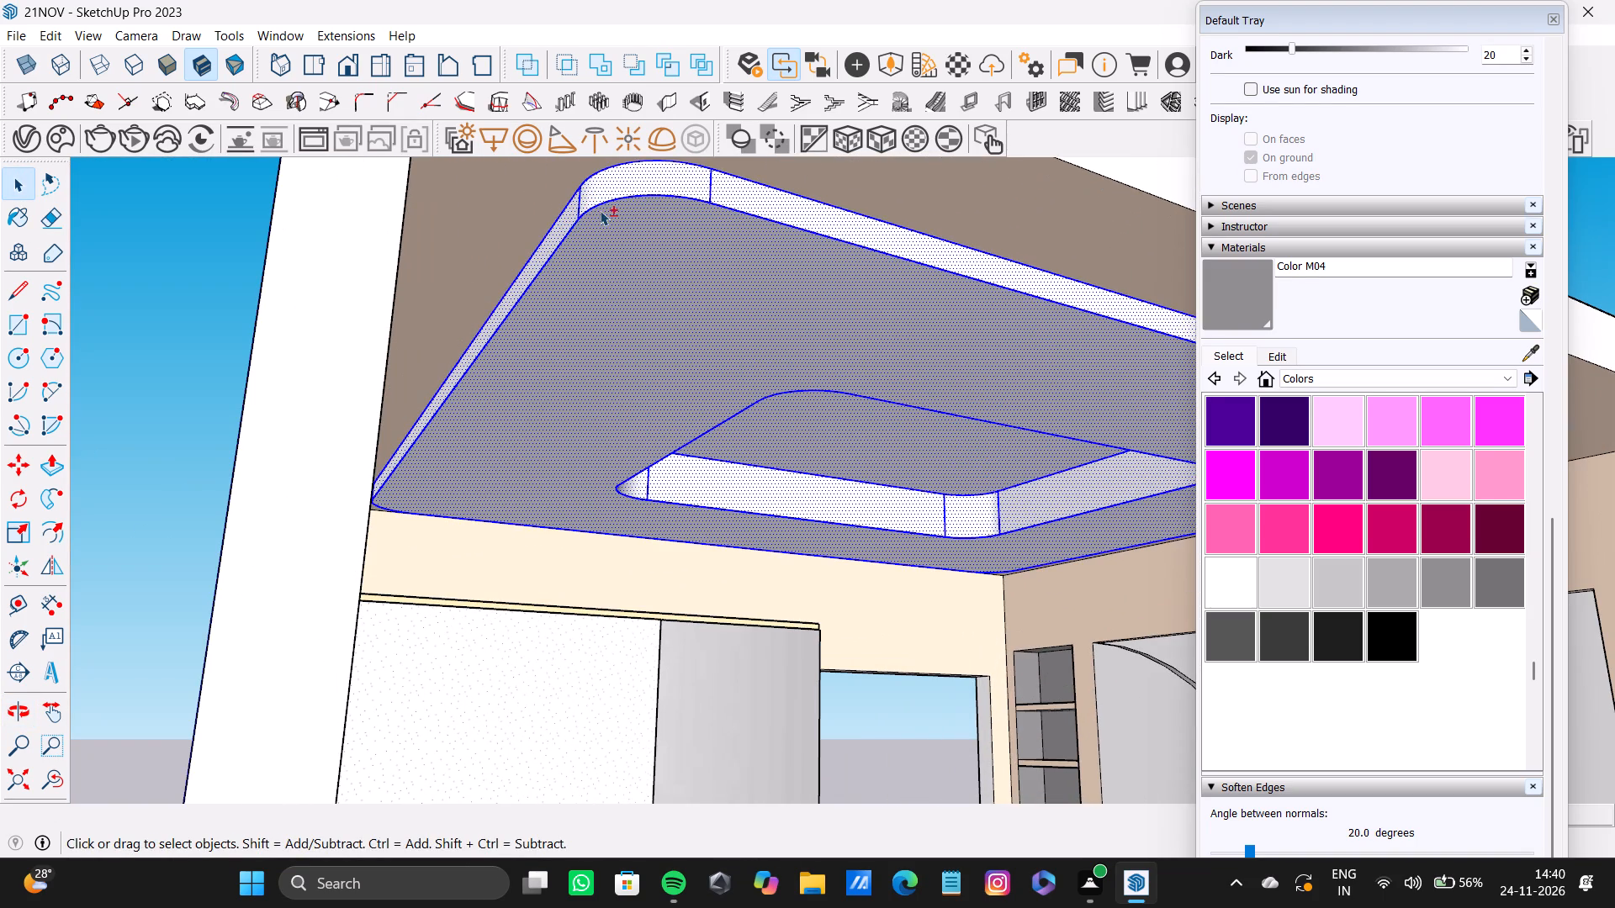
Add the false ceiling's outer edge face along the wardrobe and door wall, with its shelf-side rounded corner, to the selection.
{"action": "scroll", "coordinate": [768, 358], "scroll_direction": "down", "scroll_amount": 7}
{"action": "middle_click_drag", "start_coordinate": [963, 436], "coordinate": [808, 488]}
{"action": "scroll", "coordinate": [809, 488], "scroll_direction": "down", "scroll_amount": 1}
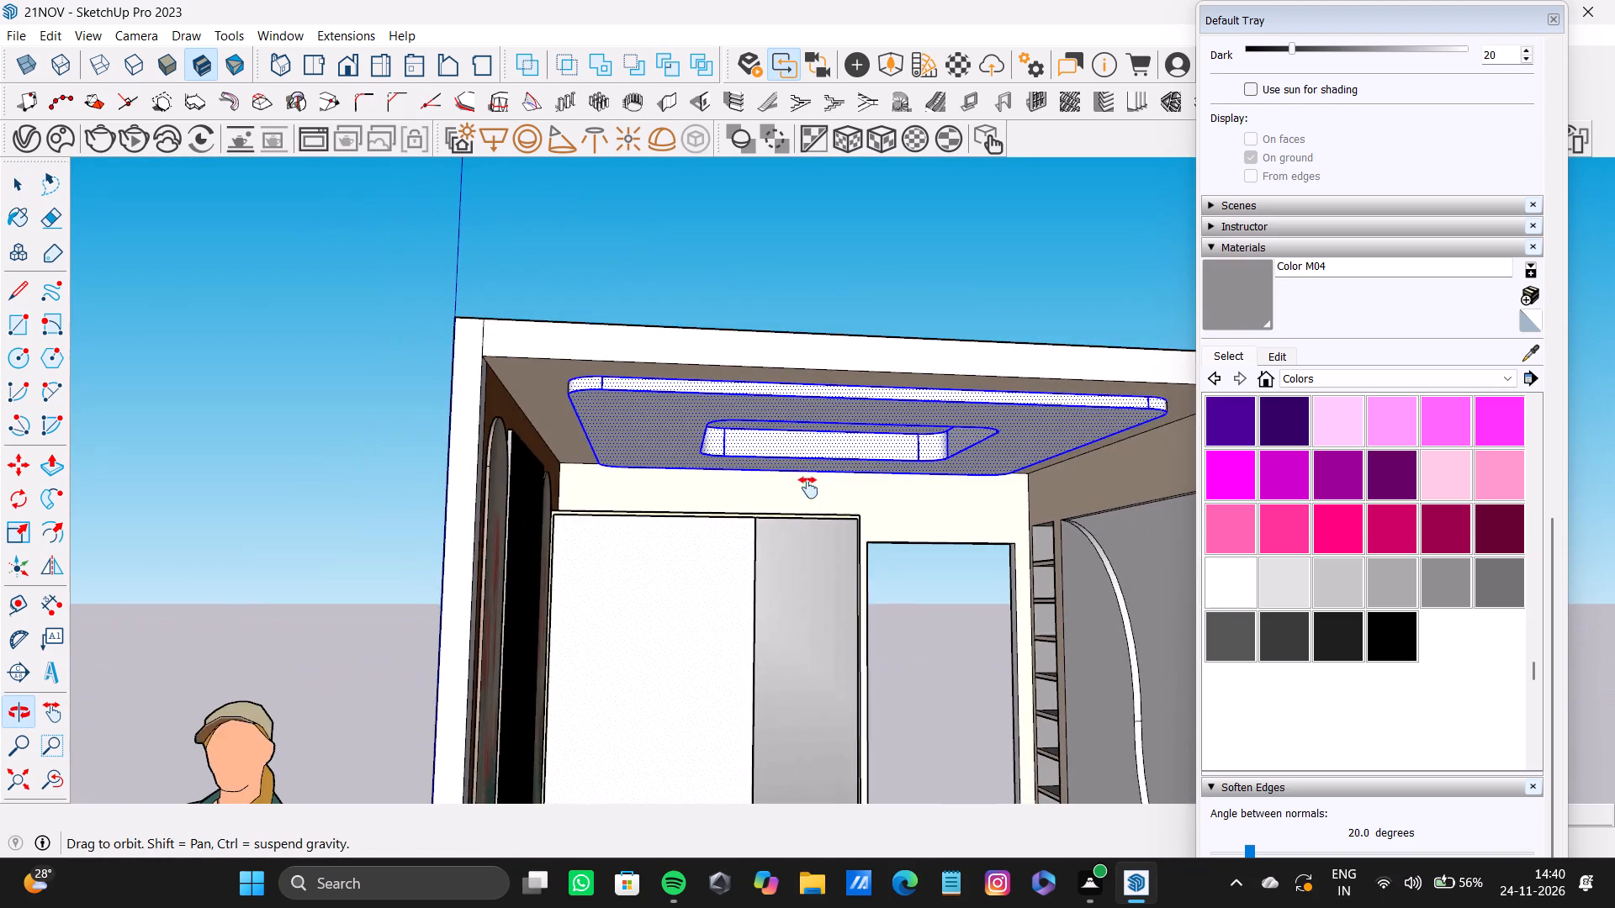
{"action": "middle_click_drag", "start_coordinate": [808, 488], "coordinate": [721, 470]}
{"action": "middle_click_drag", "start_coordinate": [696, 404], "coordinate": [505, 405]}
{"action": "scroll", "coordinate": [973, 383], "scroll_direction": "up", "scroll_amount": 9}
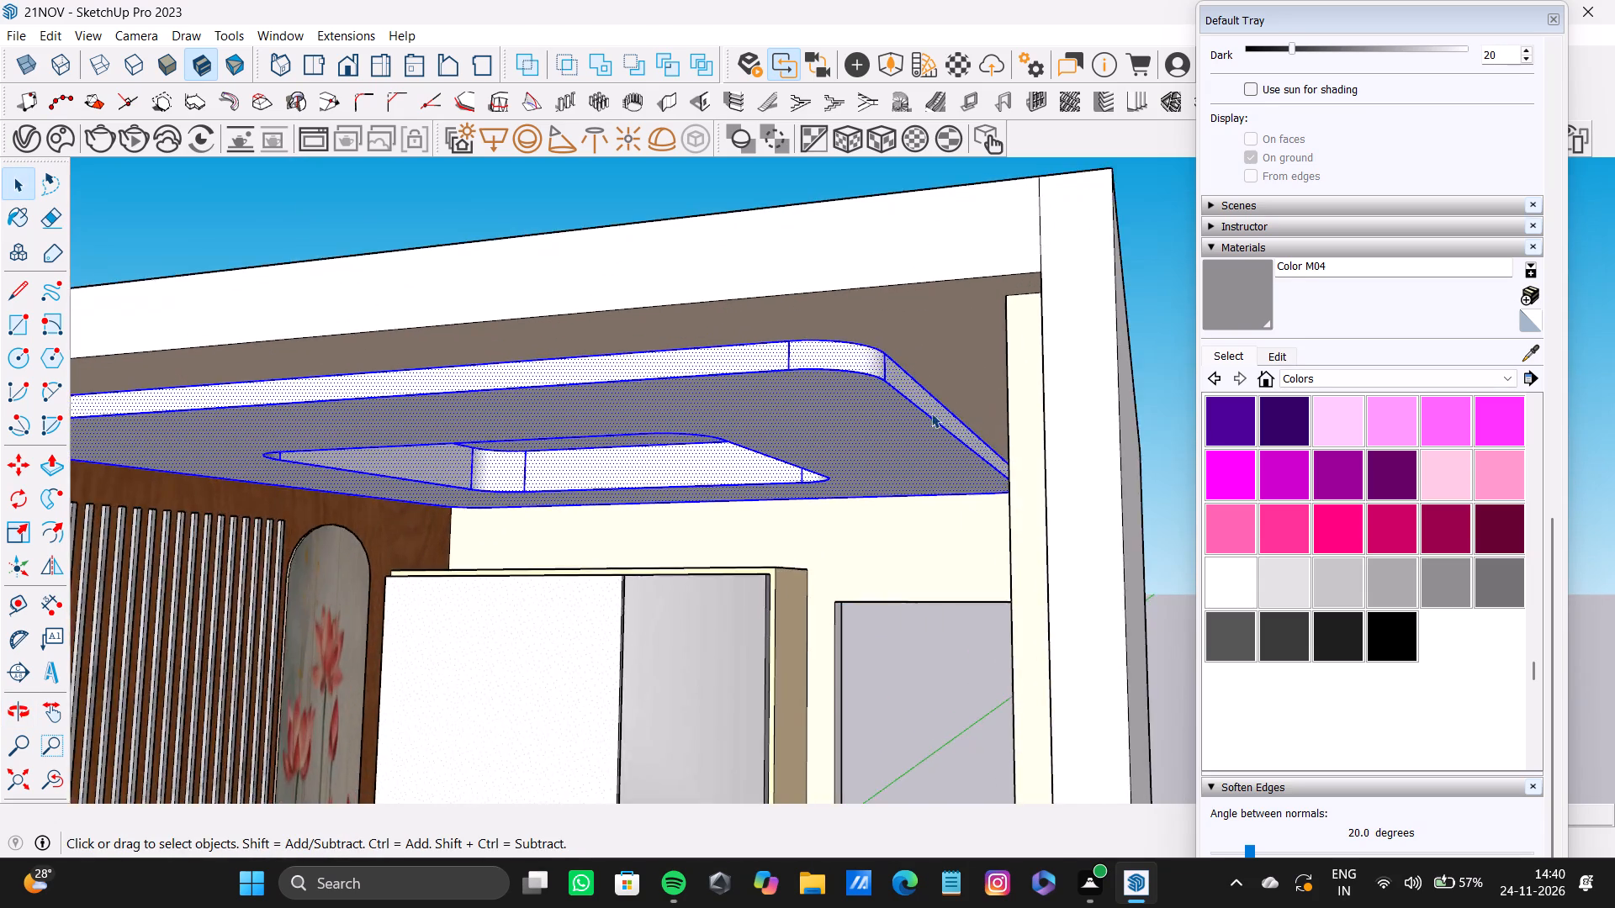
{"action": "scroll", "coordinate": [928, 433], "scroll_direction": "down", "scroll_amount": 5}
{"action": "middle_click_drag", "start_coordinate": [923, 441], "coordinate": [930, 224], "text": "shift"}
{"action": "scroll", "coordinate": [887, 296], "scroll_direction": "up", "scroll_amount": 3}
{"action": "middle_click_drag", "start_coordinate": [966, 402], "coordinate": [956, 406]}
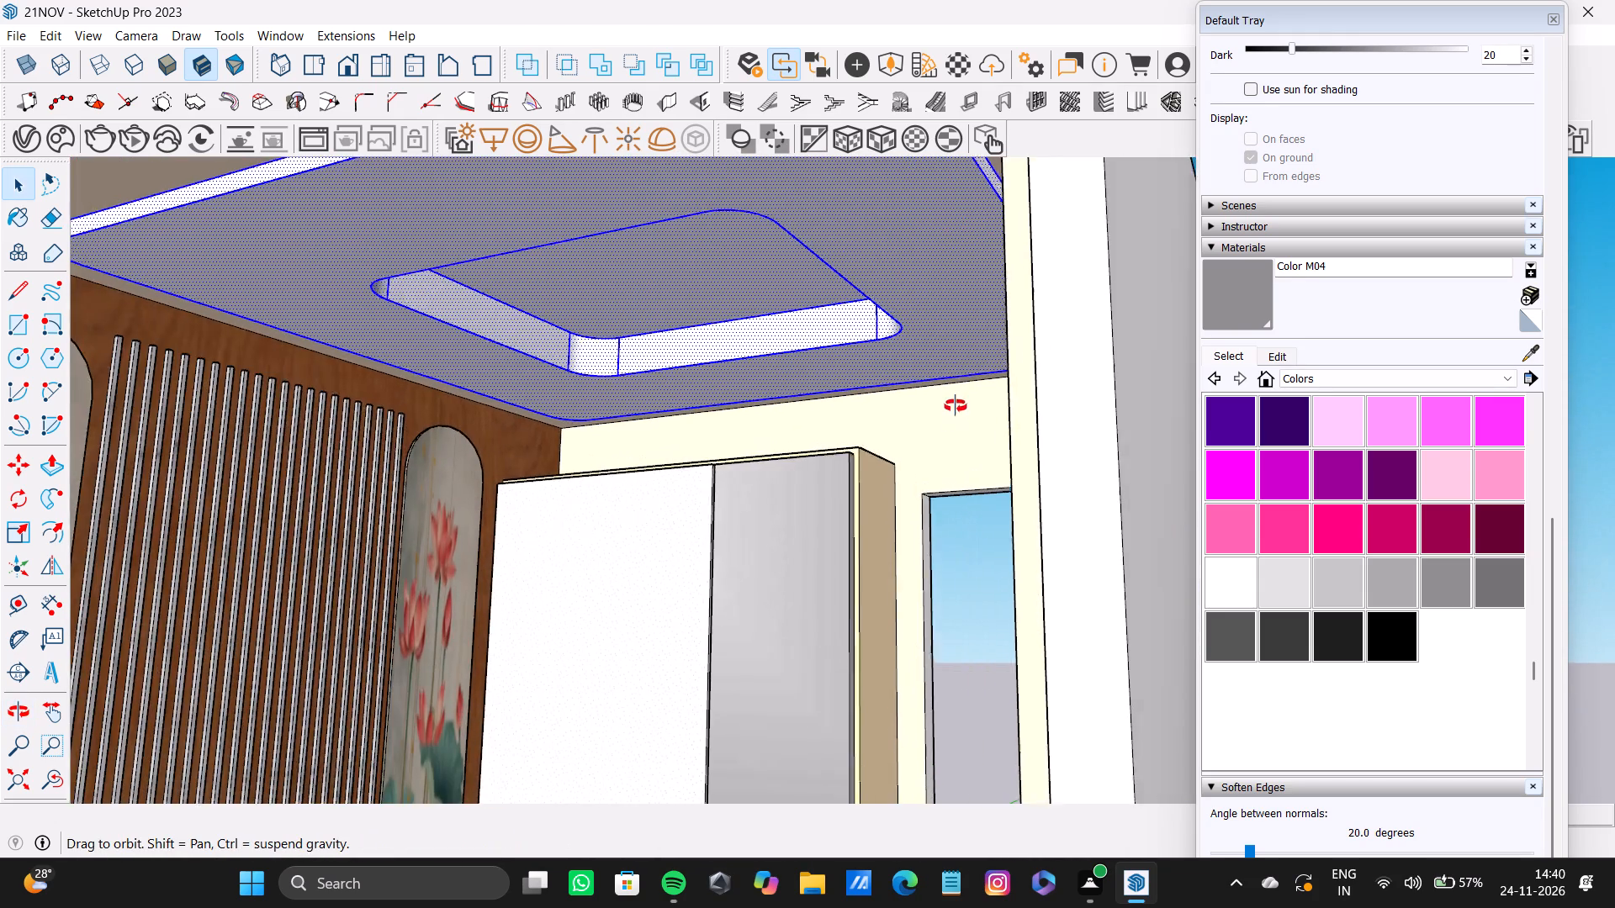
{"action": "middle_click_drag", "start_coordinate": [956, 406], "coordinate": [525, 468]}
{"action": "middle_click_drag", "start_coordinate": [1156, 359], "coordinate": [708, 321]}
{"action": "scroll", "coordinate": [901, 356], "scroll_direction": "up", "scroll_amount": 4}
{"action": "middle_click_drag", "start_coordinate": [934, 412], "coordinate": [779, 240]}
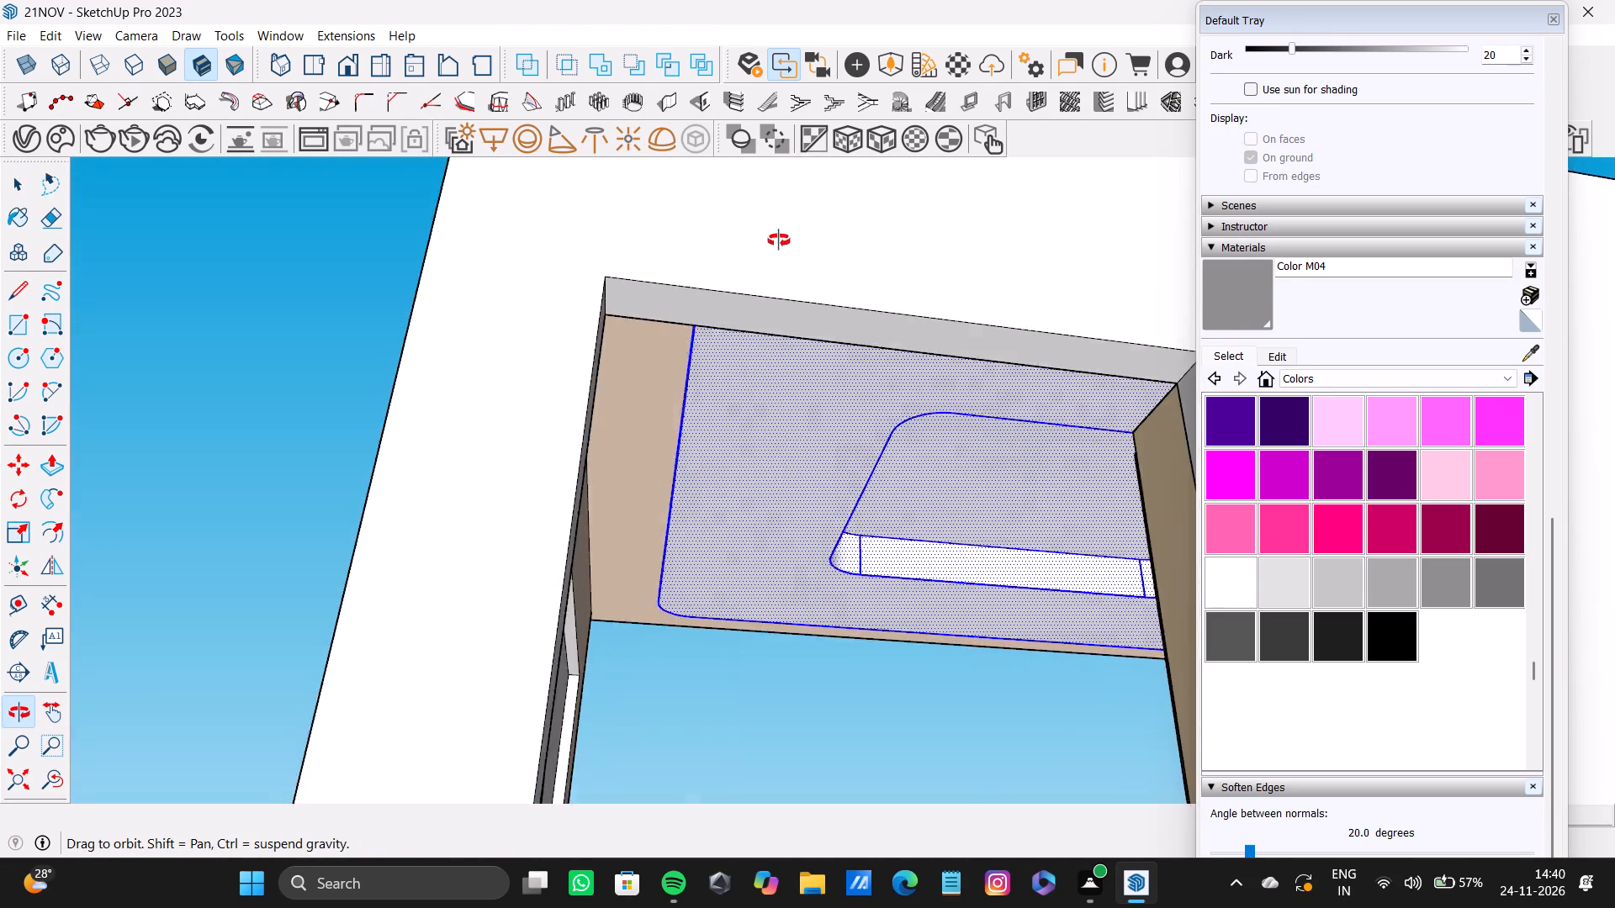
{"action": "middle_click_drag", "start_coordinate": [779, 240], "coordinate": [747, 117]}
{"action": "scroll", "coordinate": [786, 267], "scroll_direction": "up", "scroll_amount": 16}
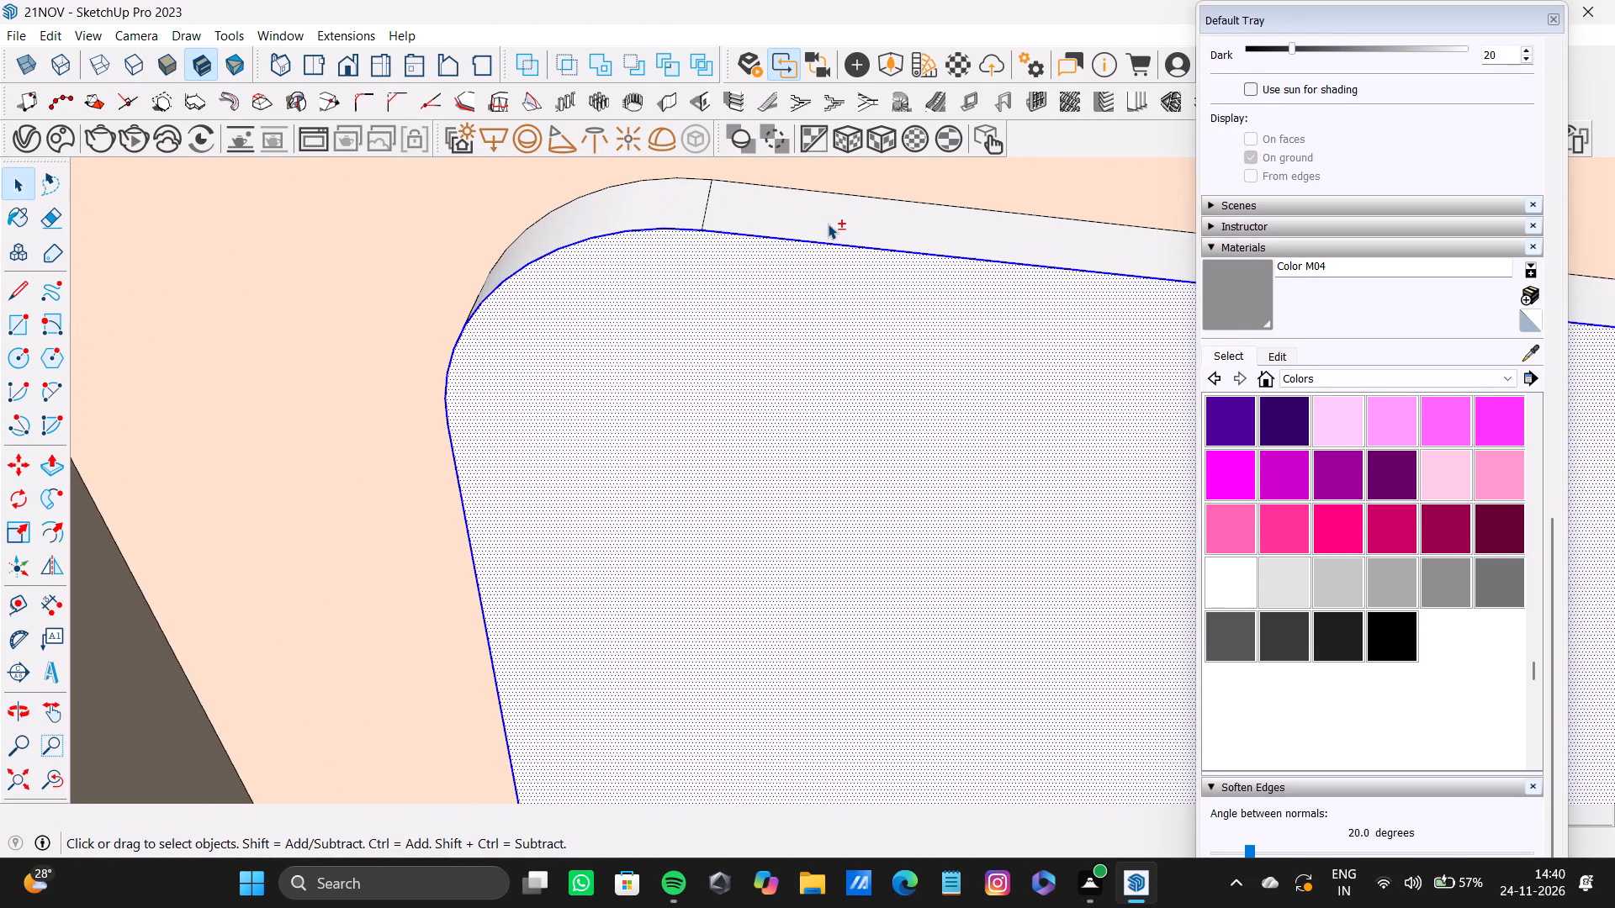
{"action": "double_click", "coordinate": [828, 224], "text": "shift"}
{"action": "double_click", "coordinate": [675, 211], "text": "shift"}
Add the false ceiling's remaining outer rounded corner face, beside the wood-panelled wall, to the selection.
{"action": "middle_click_drag", "start_coordinate": [906, 288], "coordinate": [616, 267], "text": "shift"}
{"action": "scroll", "coordinate": [901, 295], "scroll_direction": "down", "scroll_amount": 6, "text": "shift"}
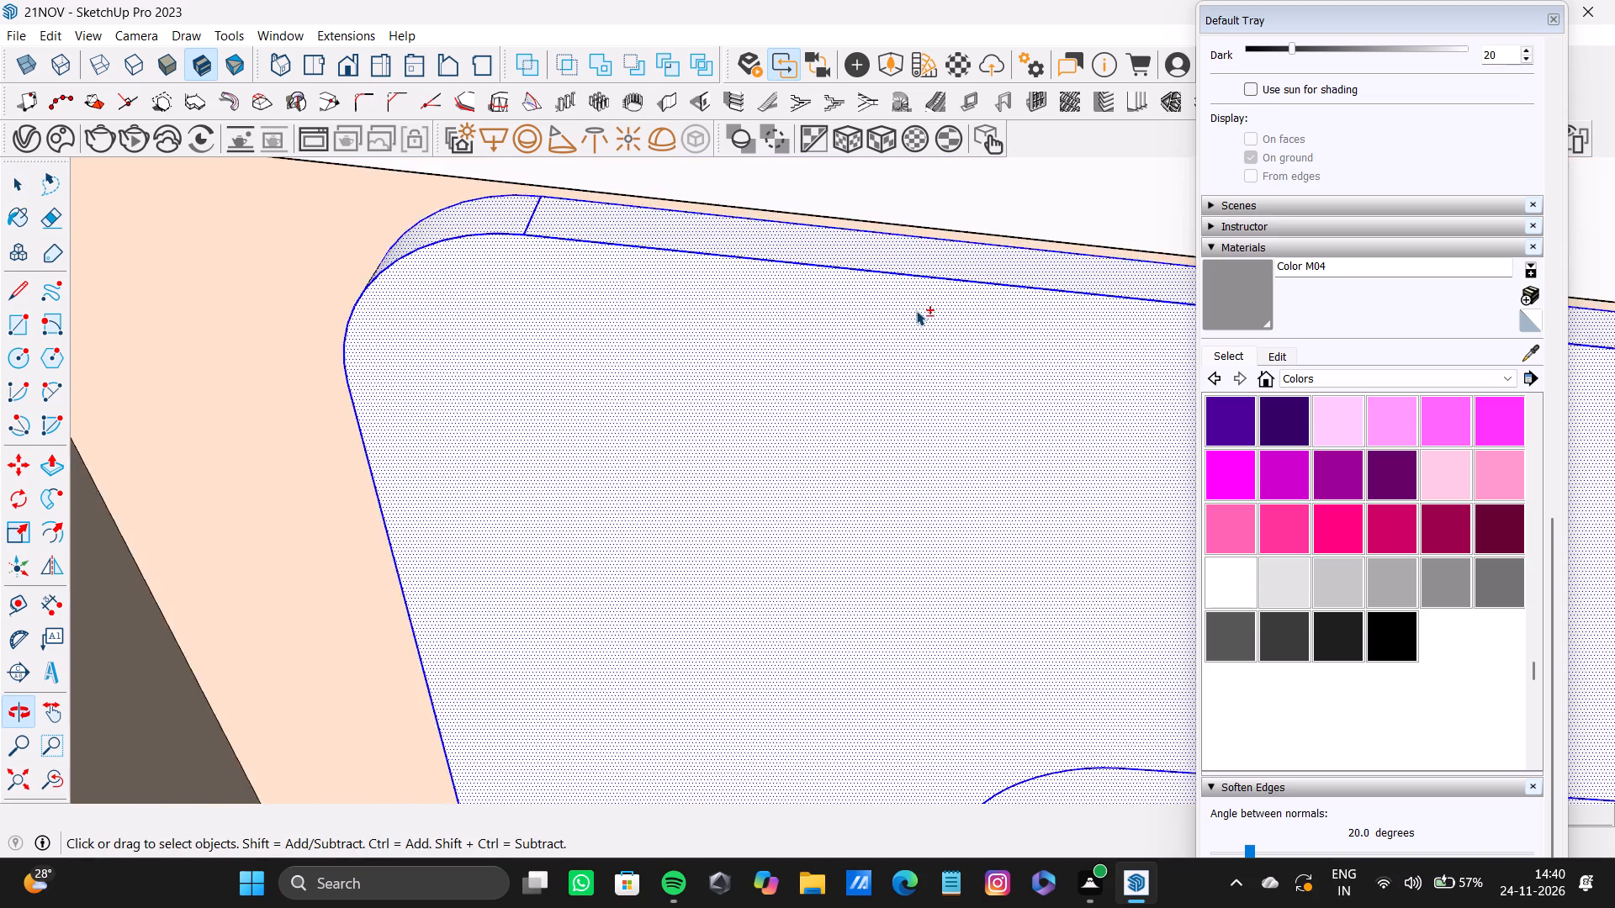
{"action": "scroll", "coordinate": [916, 310], "scroll_direction": "down", "scroll_amount": 3, "text": "shift"}
{"action": "middle_click_drag", "start_coordinate": [977, 350], "coordinate": [1083, 332], "text": "shift"}
{"action": "scroll", "coordinate": [1019, 508], "scroll_direction": "up", "scroll_amount": 4}
{"action": "middle_click_drag", "start_coordinate": [1018, 508], "coordinate": [886, 233], "text": "shift"}
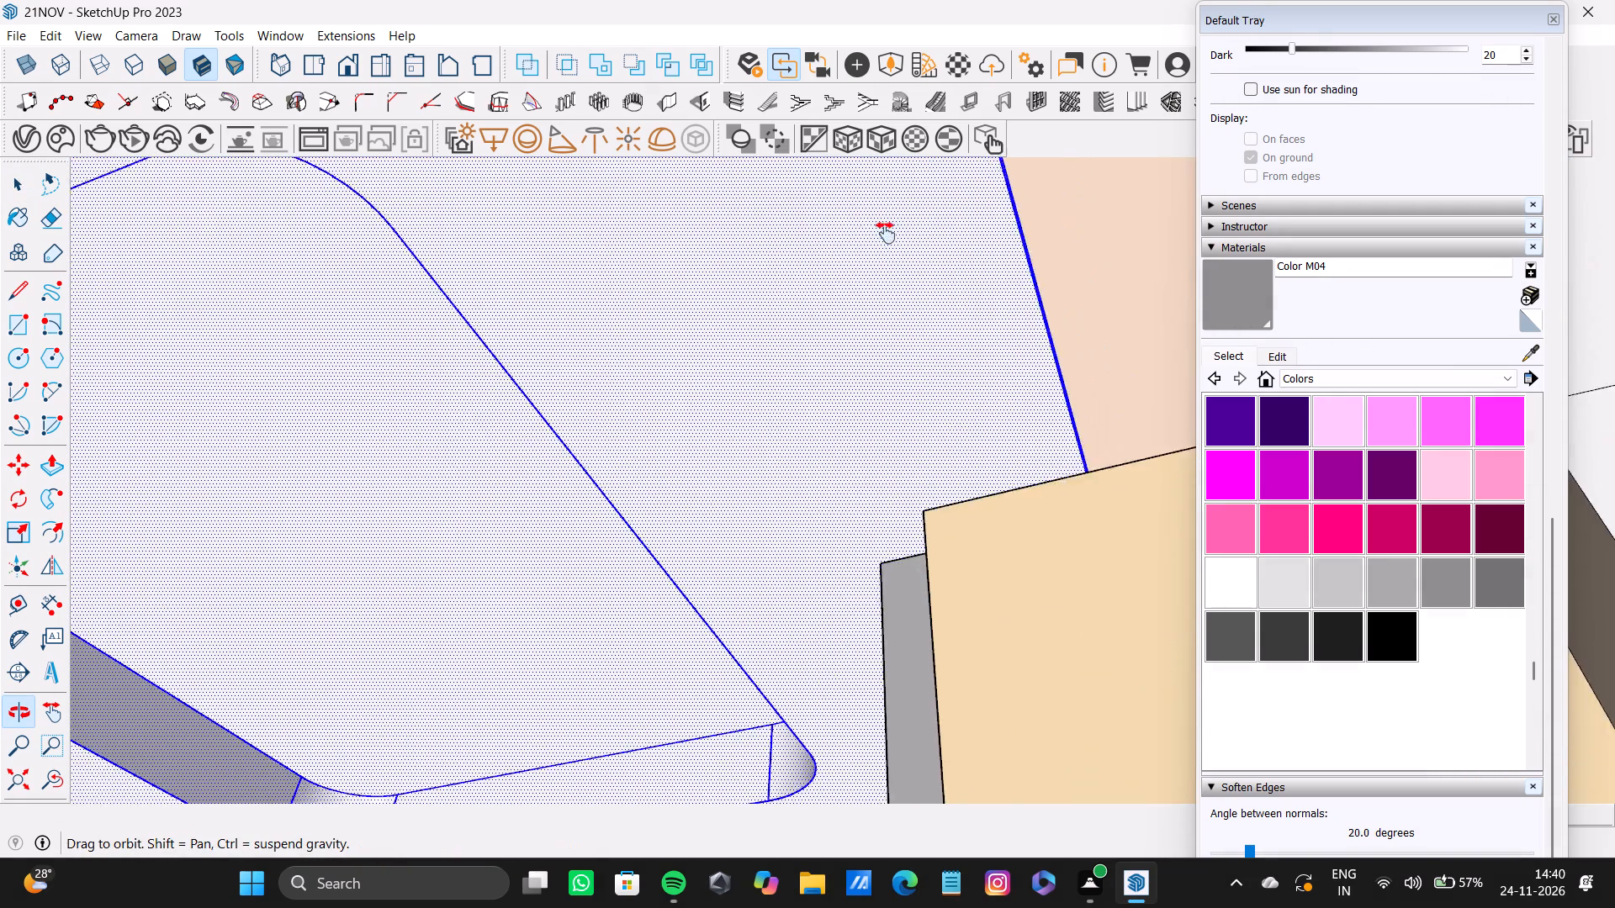
{"action": "middle_click_drag", "start_coordinate": [886, 233], "coordinate": [1026, 411], "text": "shift"}
{"action": "scroll", "coordinate": [1034, 573], "scroll_direction": "up", "scroll_amount": 8}
{"action": "middle_click_drag", "start_coordinate": [1096, 726], "coordinate": [1092, 740], "text": "shift"}
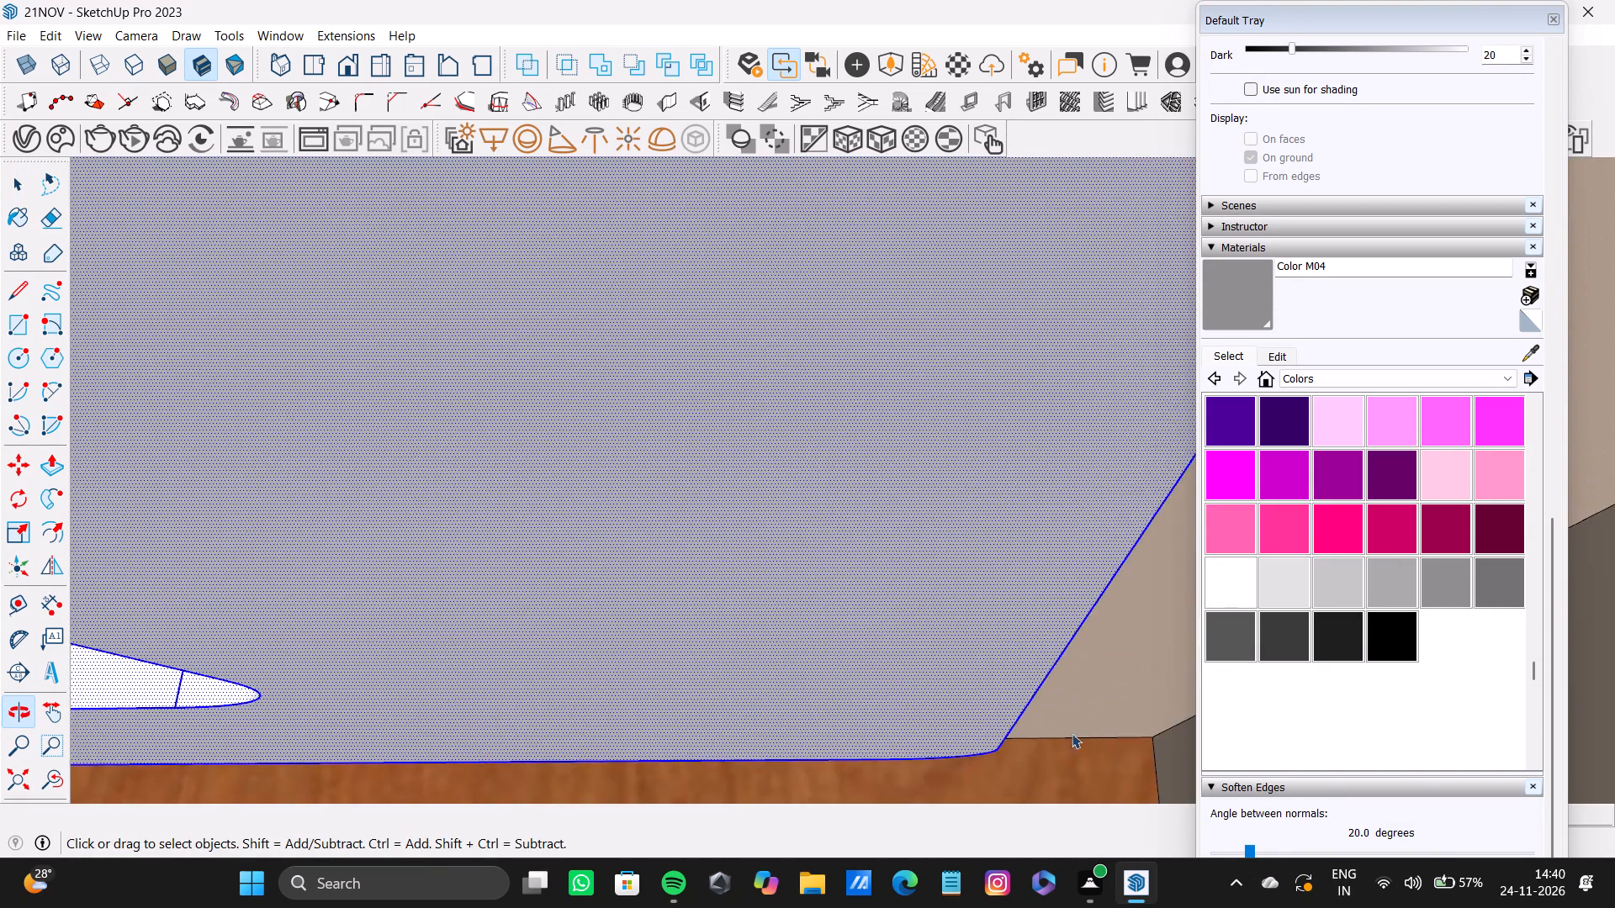
{"action": "scroll", "coordinate": [1050, 724], "scroll_direction": "up", "scroll_amount": 7}
{"action": "middle_click_drag", "start_coordinate": [1025, 712], "coordinate": [859, 652]}
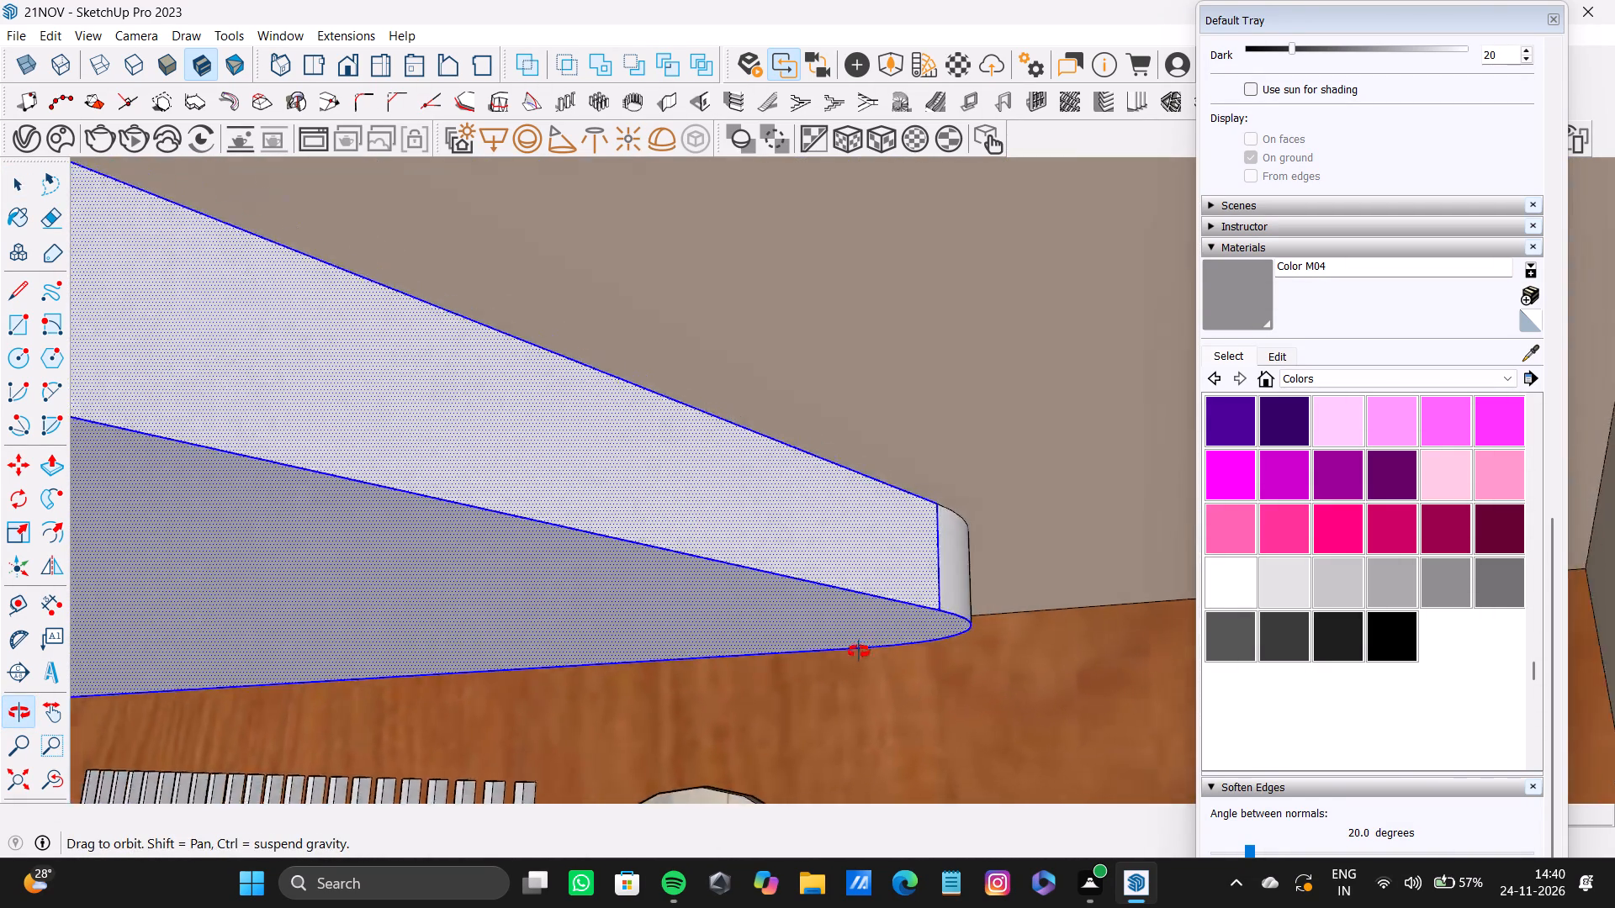
{"action": "middle_click_drag", "start_coordinate": [859, 652], "coordinate": [832, 658]}
{"action": "middle_click_drag", "start_coordinate": [854, 641], "coordinate": [1013, 585]}
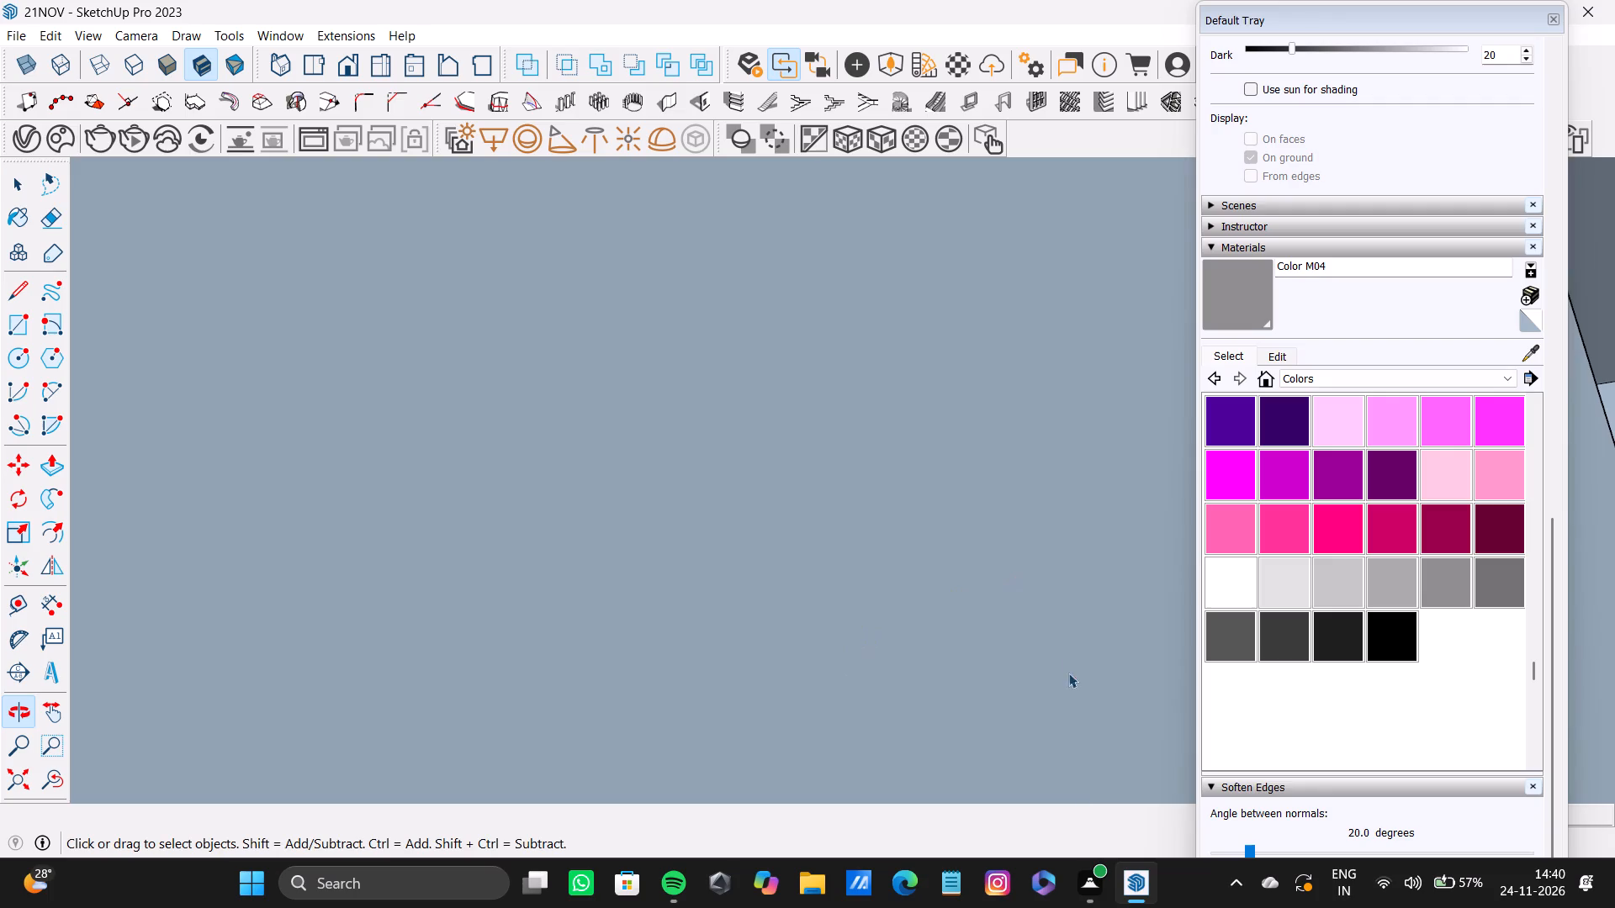
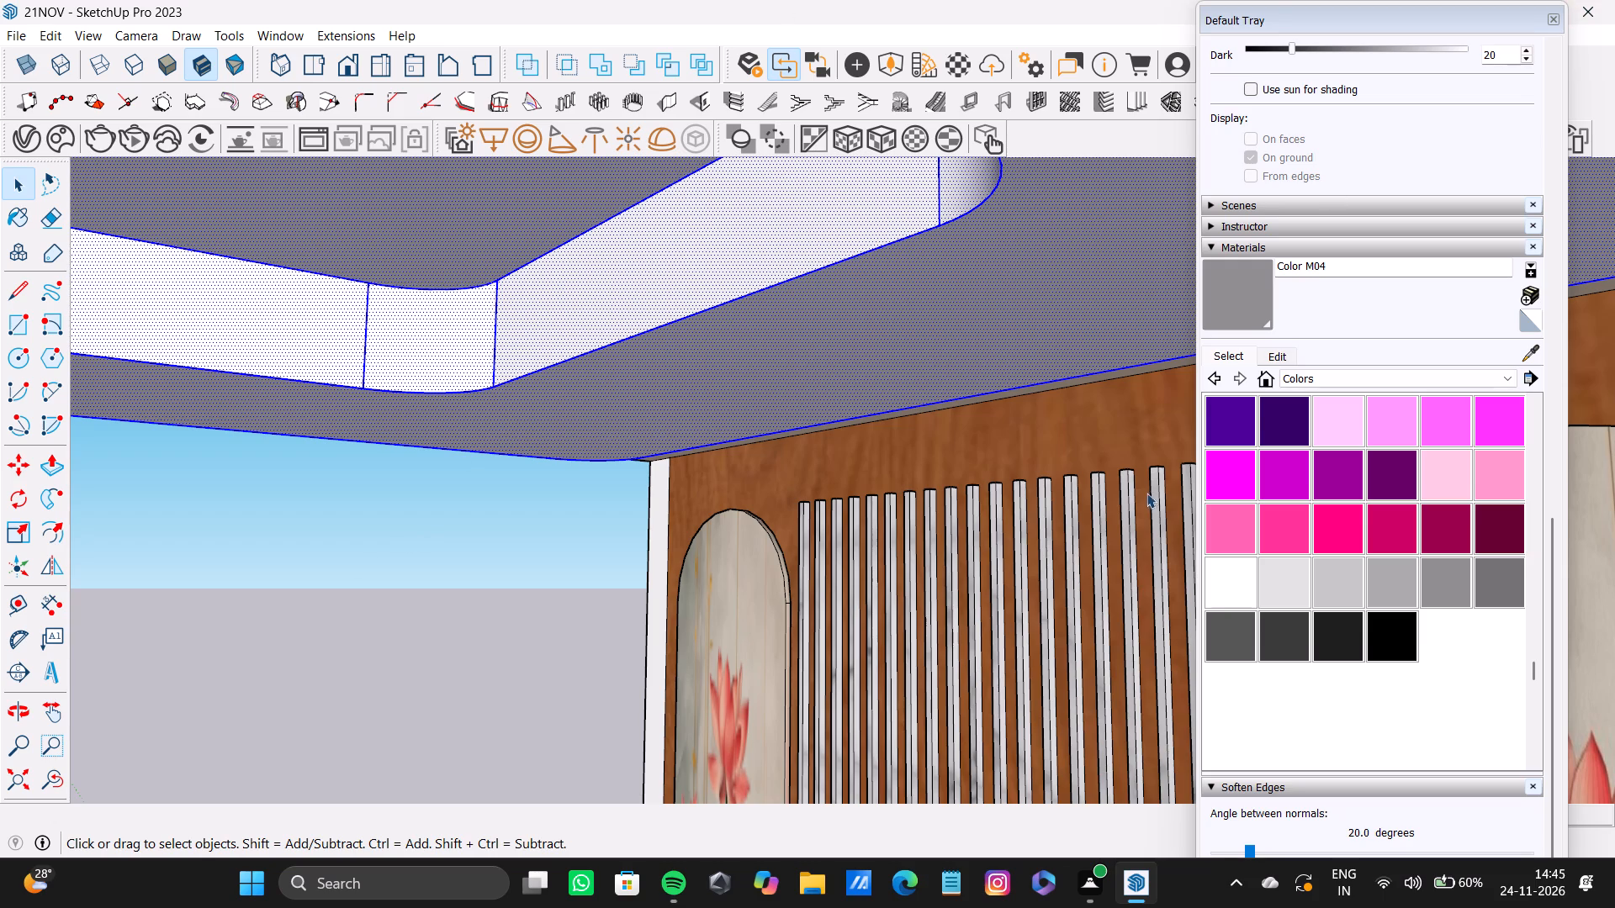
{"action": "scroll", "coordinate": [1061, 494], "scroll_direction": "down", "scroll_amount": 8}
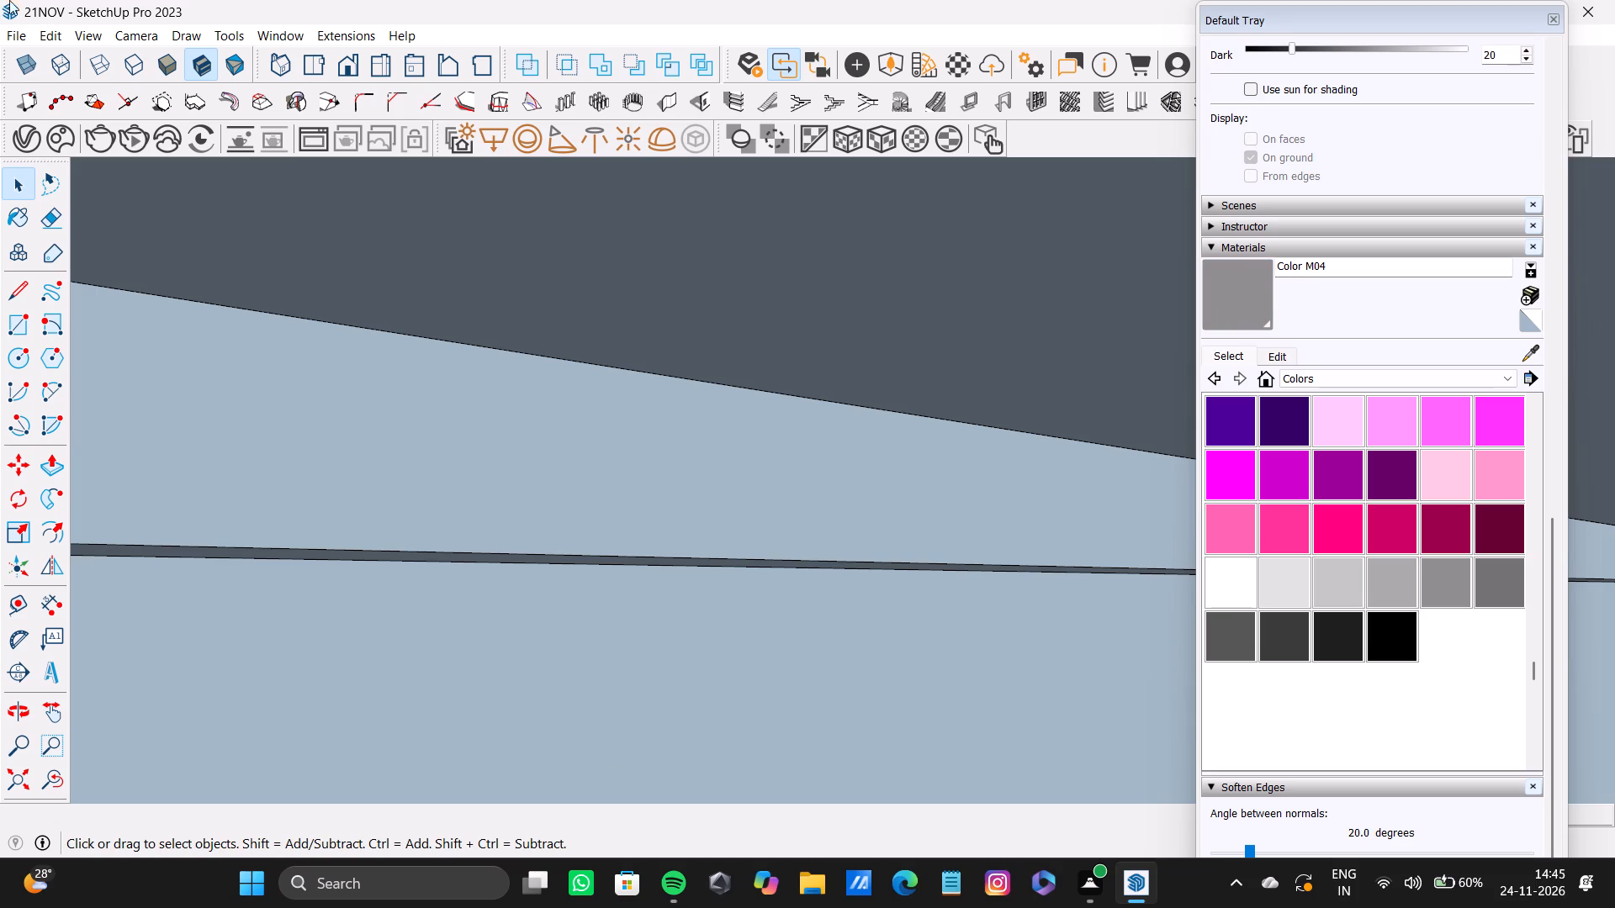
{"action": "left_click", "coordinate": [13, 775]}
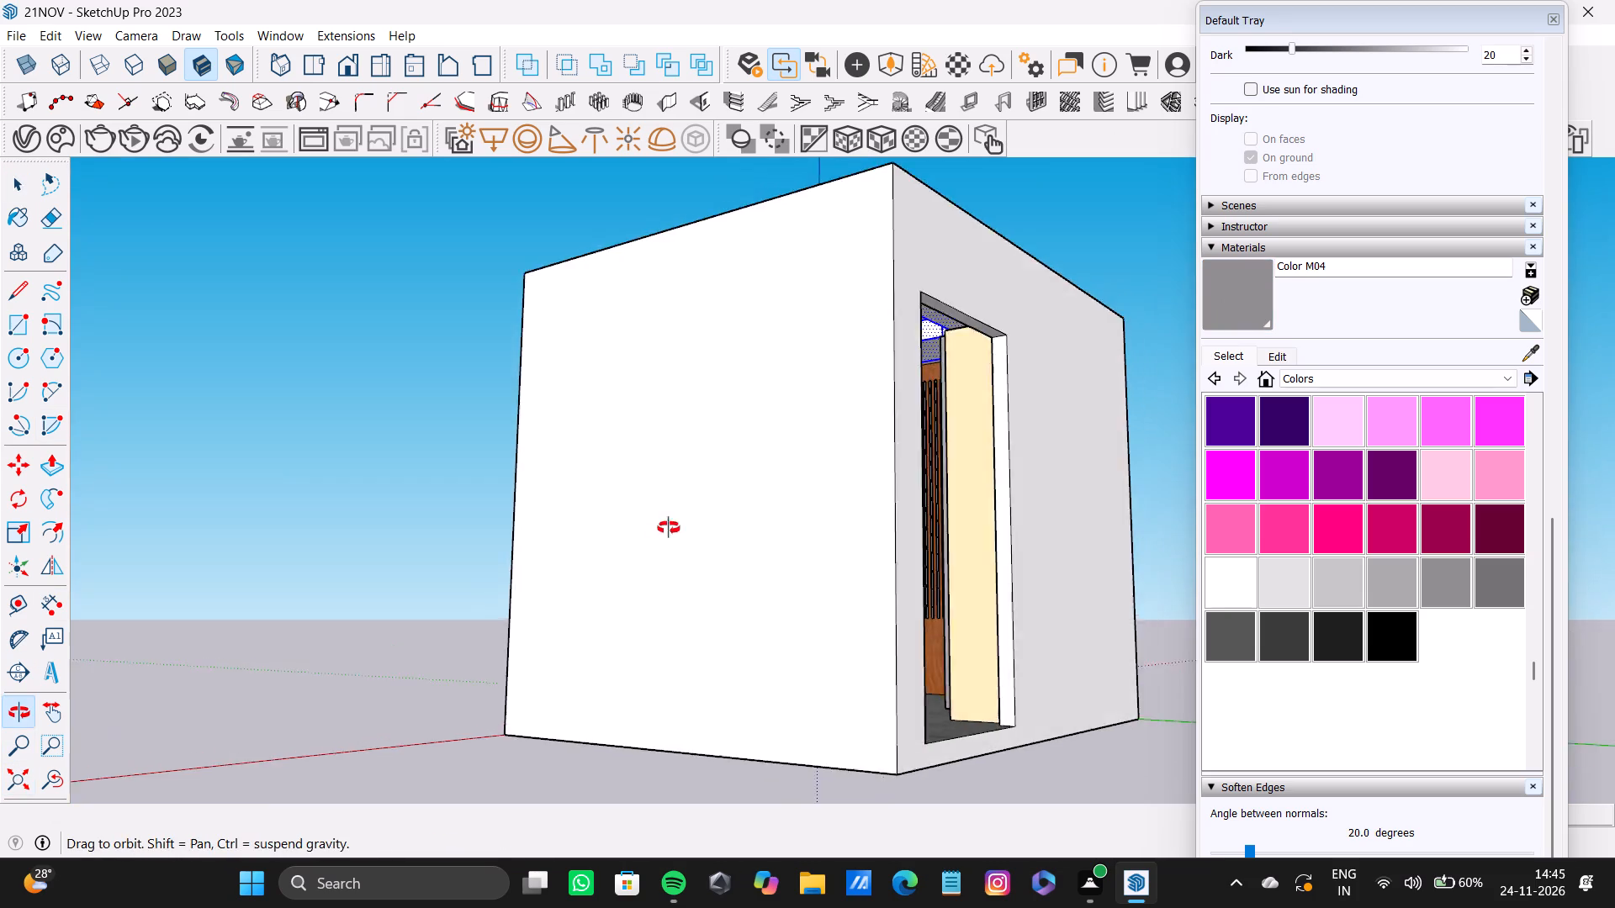
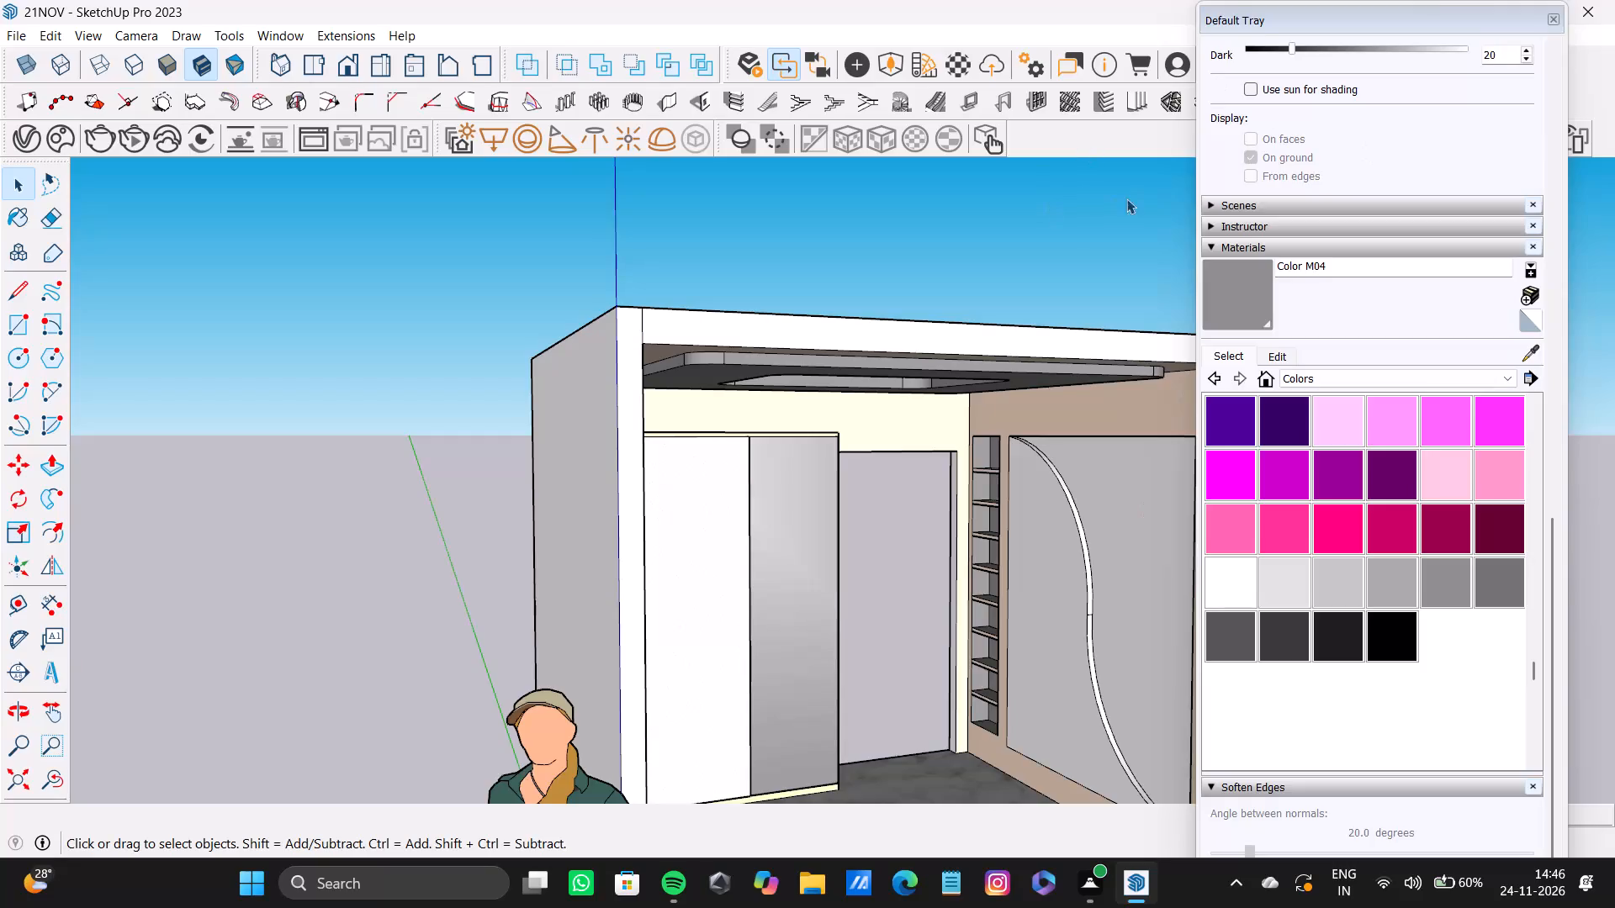
Clear the selection and examine the whole room through its open front, checking the interior walls, wardrobe, false ceiling and shelf niches.
{"action": "left_click", "coordinate": [1114, 208]}
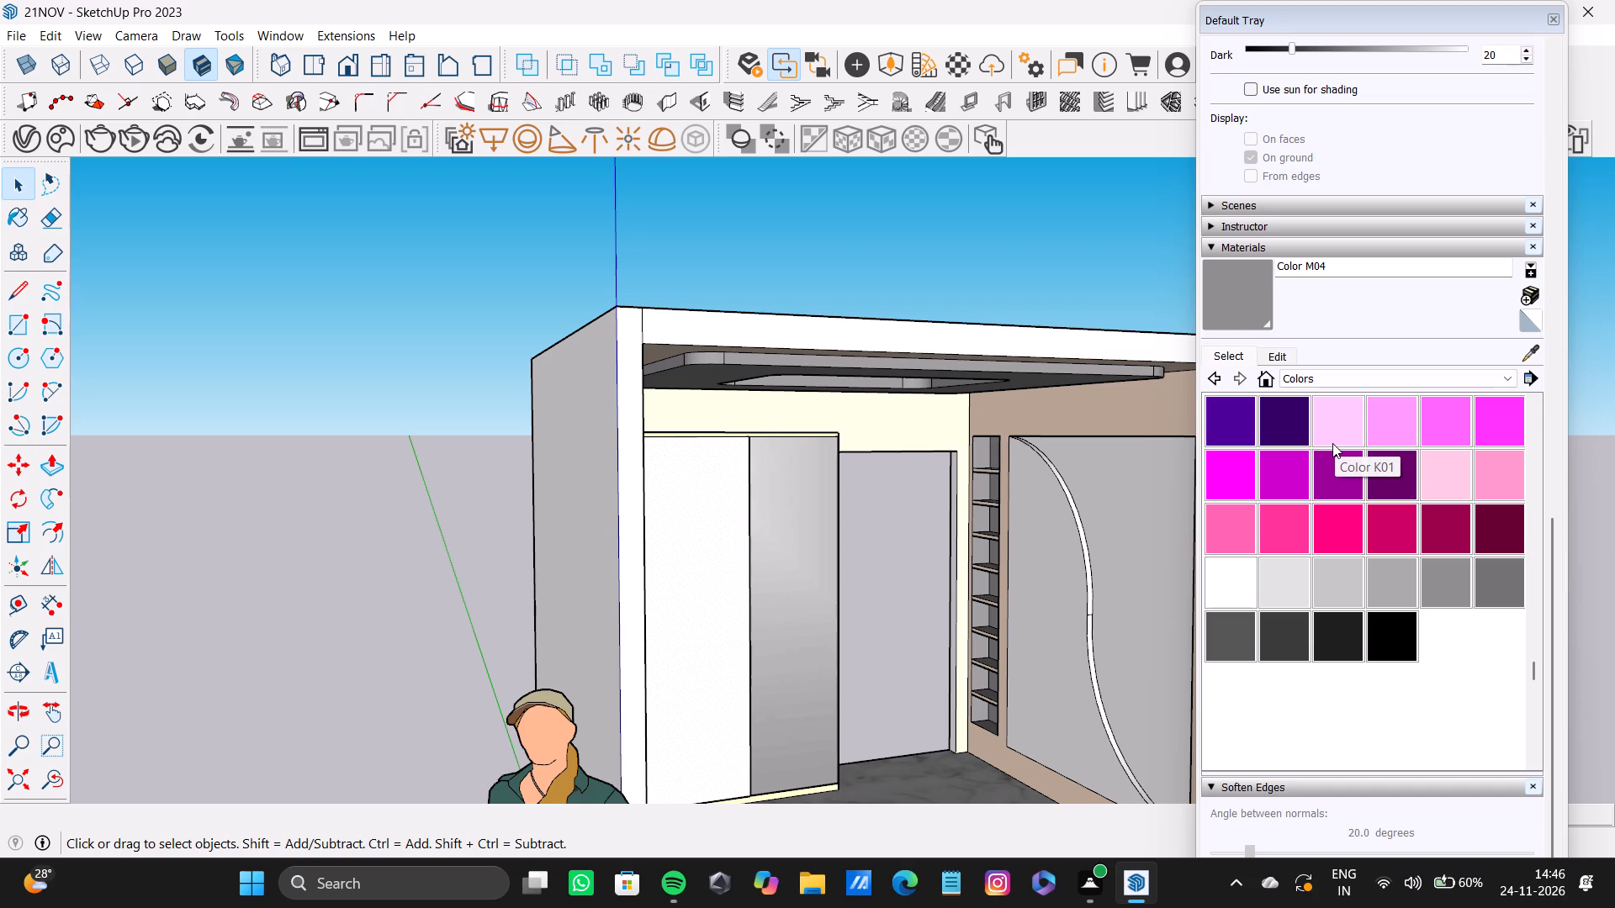
{"action": "scroll", "coordinate": [1073, 493], "scroll_direction": "down", "scroll_amount": 8}
{"action": "middle_click_drag", "start_coordinate": [1136, 516], "coordinate": [735, 515]}
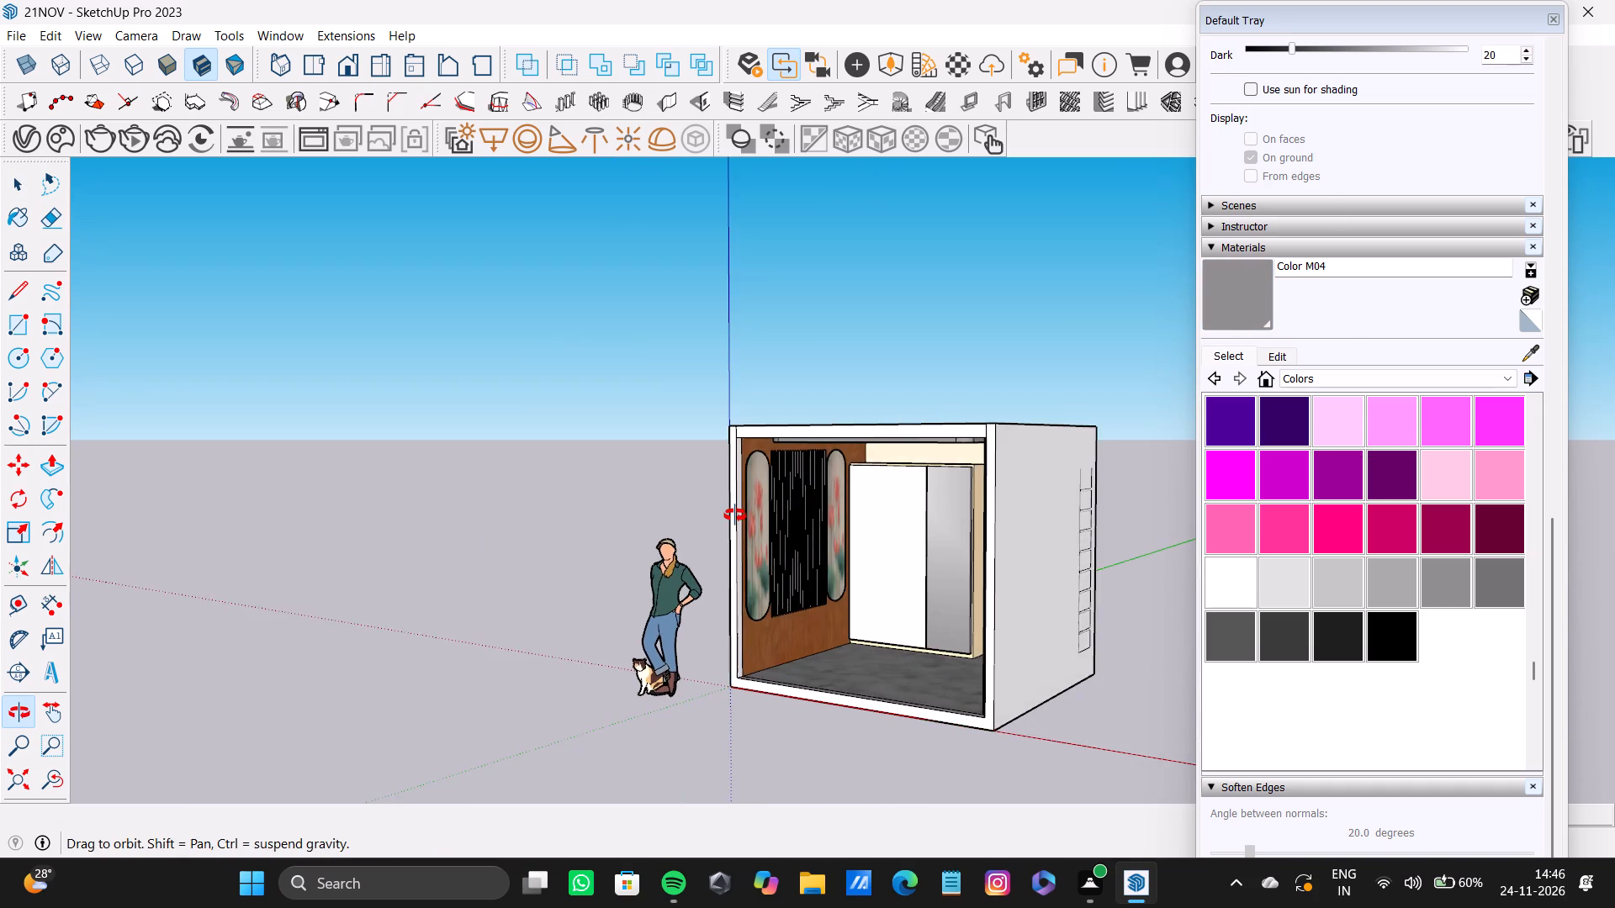
{"action": "middle_click_drag", "start_coordinate": [735, 515], "coordinate": [802, 457]}
{"action": "scroll", "coordinate": [891, 533], "scroll_direction": "up", "scroll_amount": 4}
{"action": "scroll", "coordinate": [890, 533], "scroll_direction": "down", "scroll_amount": 3}
{"action": "middle_click_drag", "start_coordinate": [890, 533], "coordinate": [884, 551]}
{"action": "scroll", "coordinate": [885, 549], "scroll_direction": "down", "scroll_amount": 1, "text": "ctrl"}
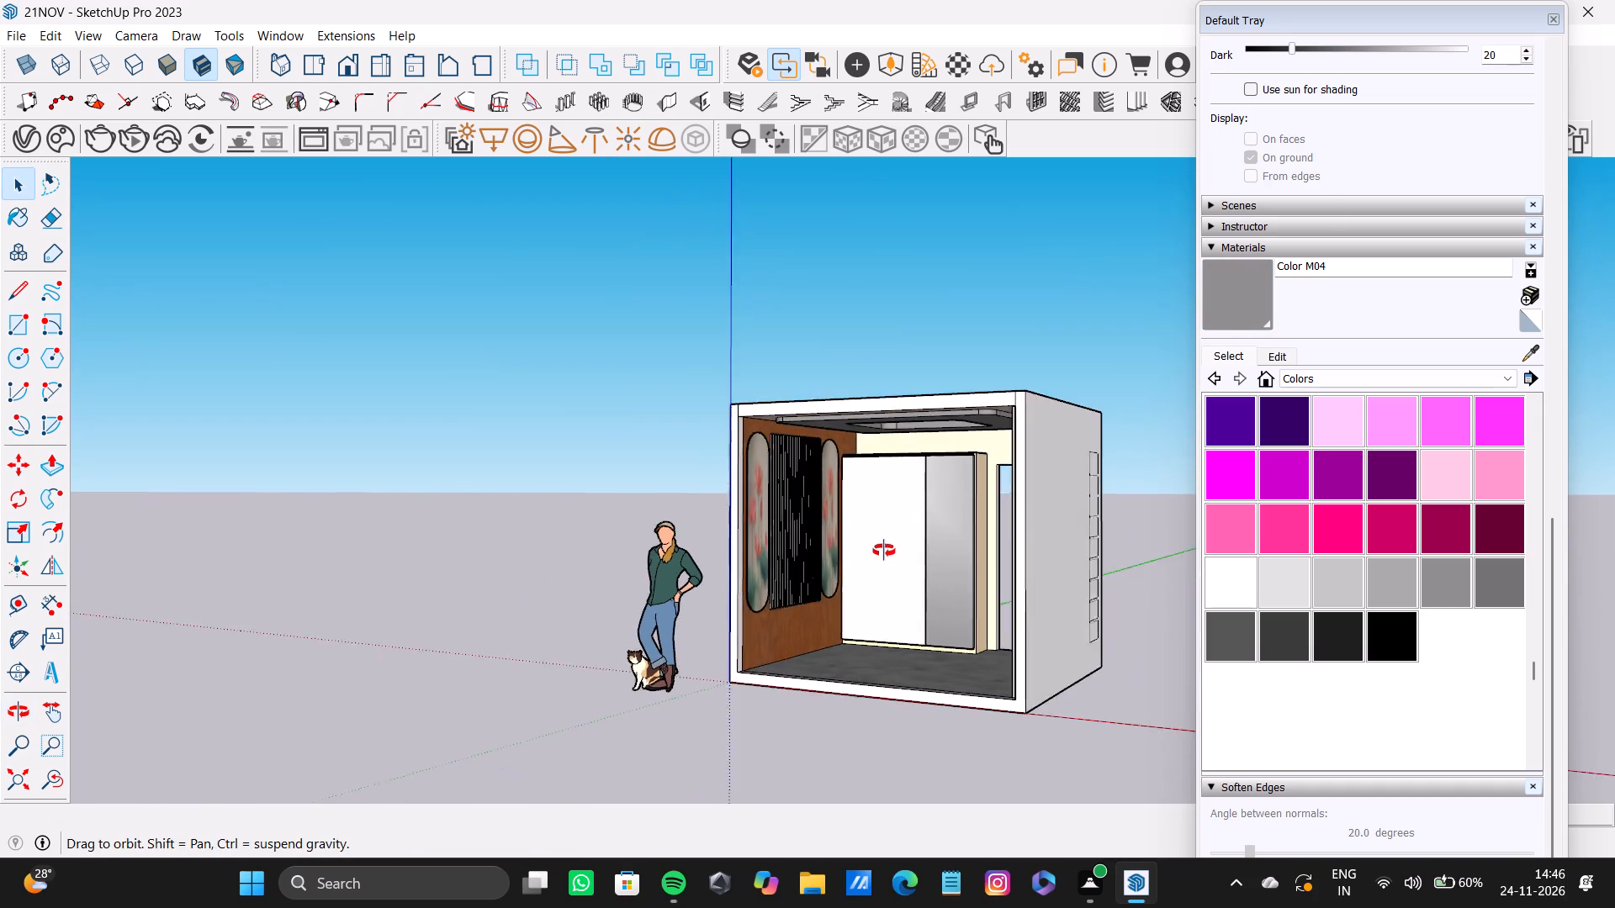
{"action": "middle_click_drag", "start_coordinate": [884, 551], "coordinate": [1159, 631]}
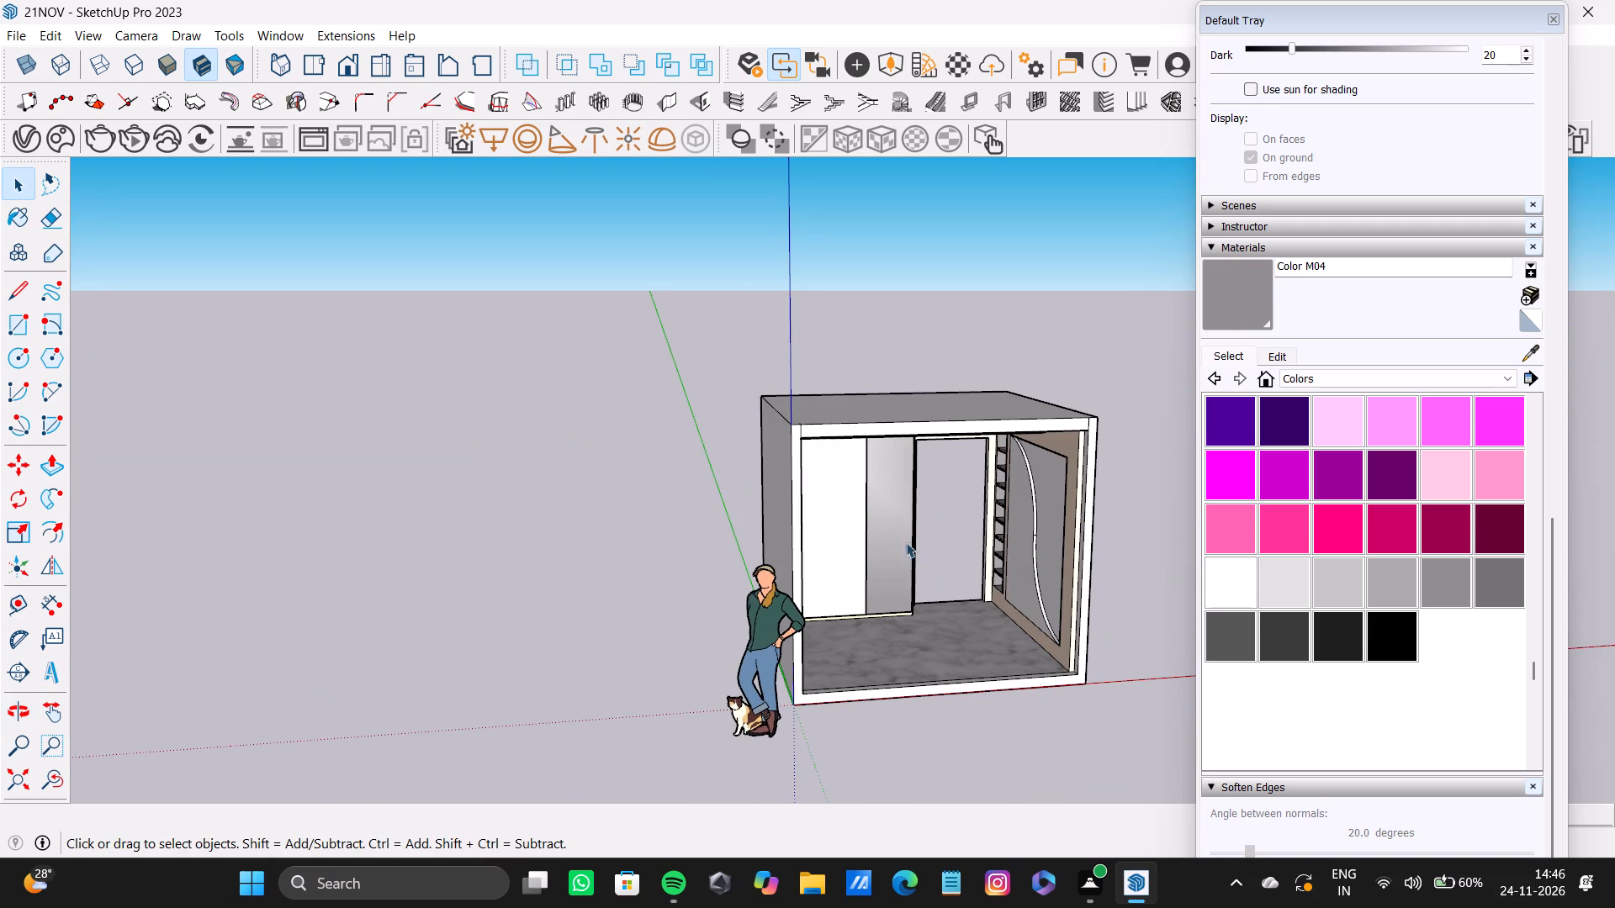
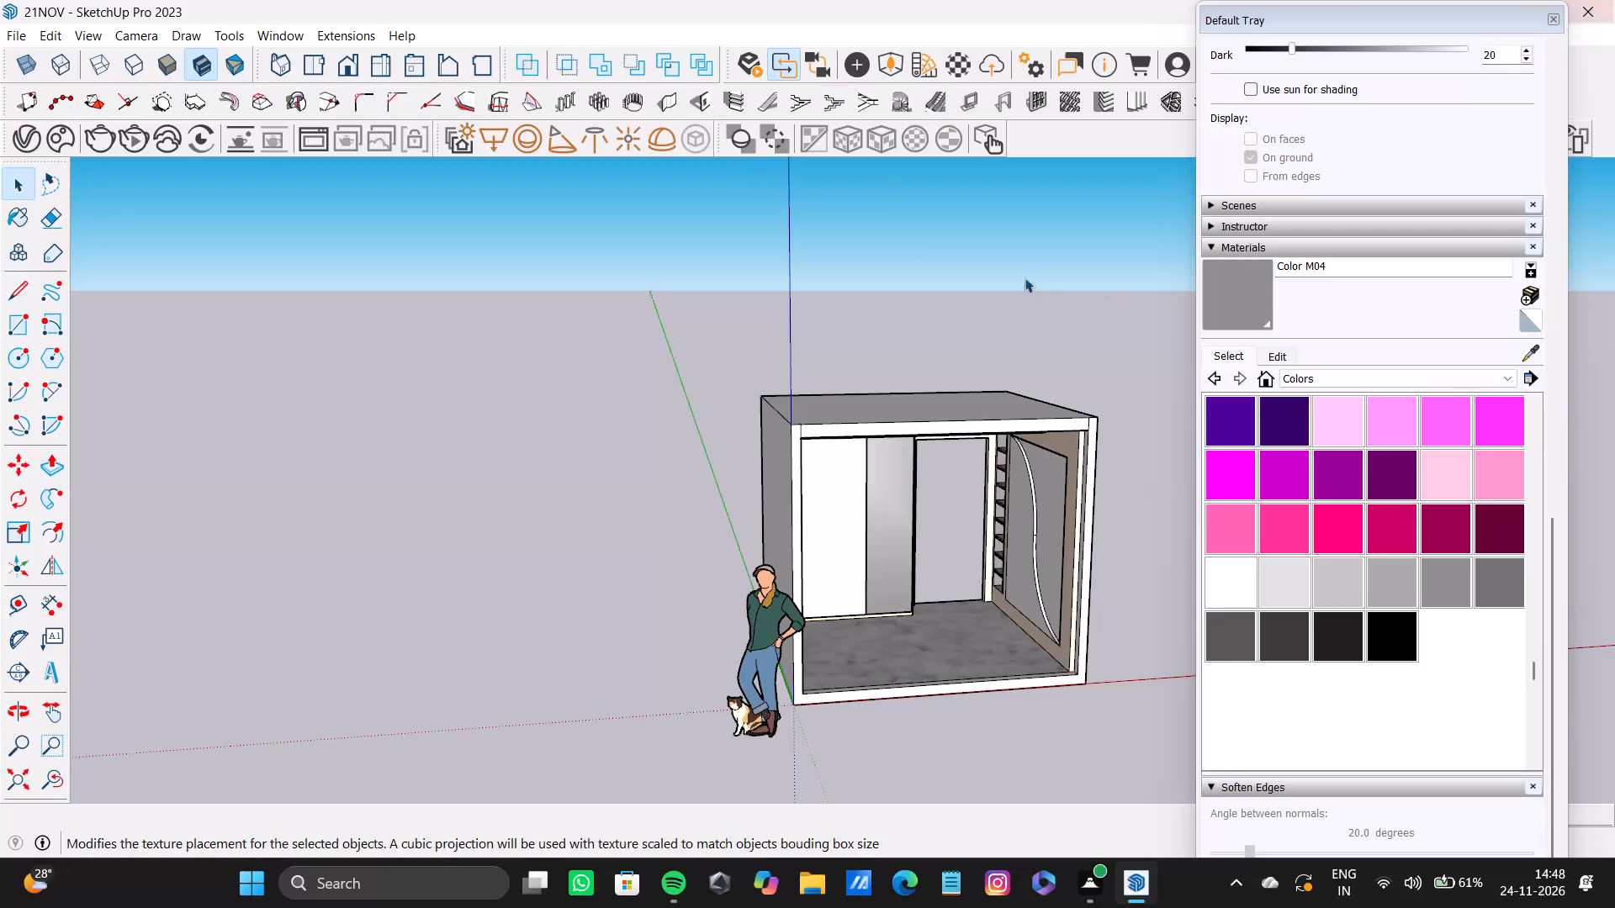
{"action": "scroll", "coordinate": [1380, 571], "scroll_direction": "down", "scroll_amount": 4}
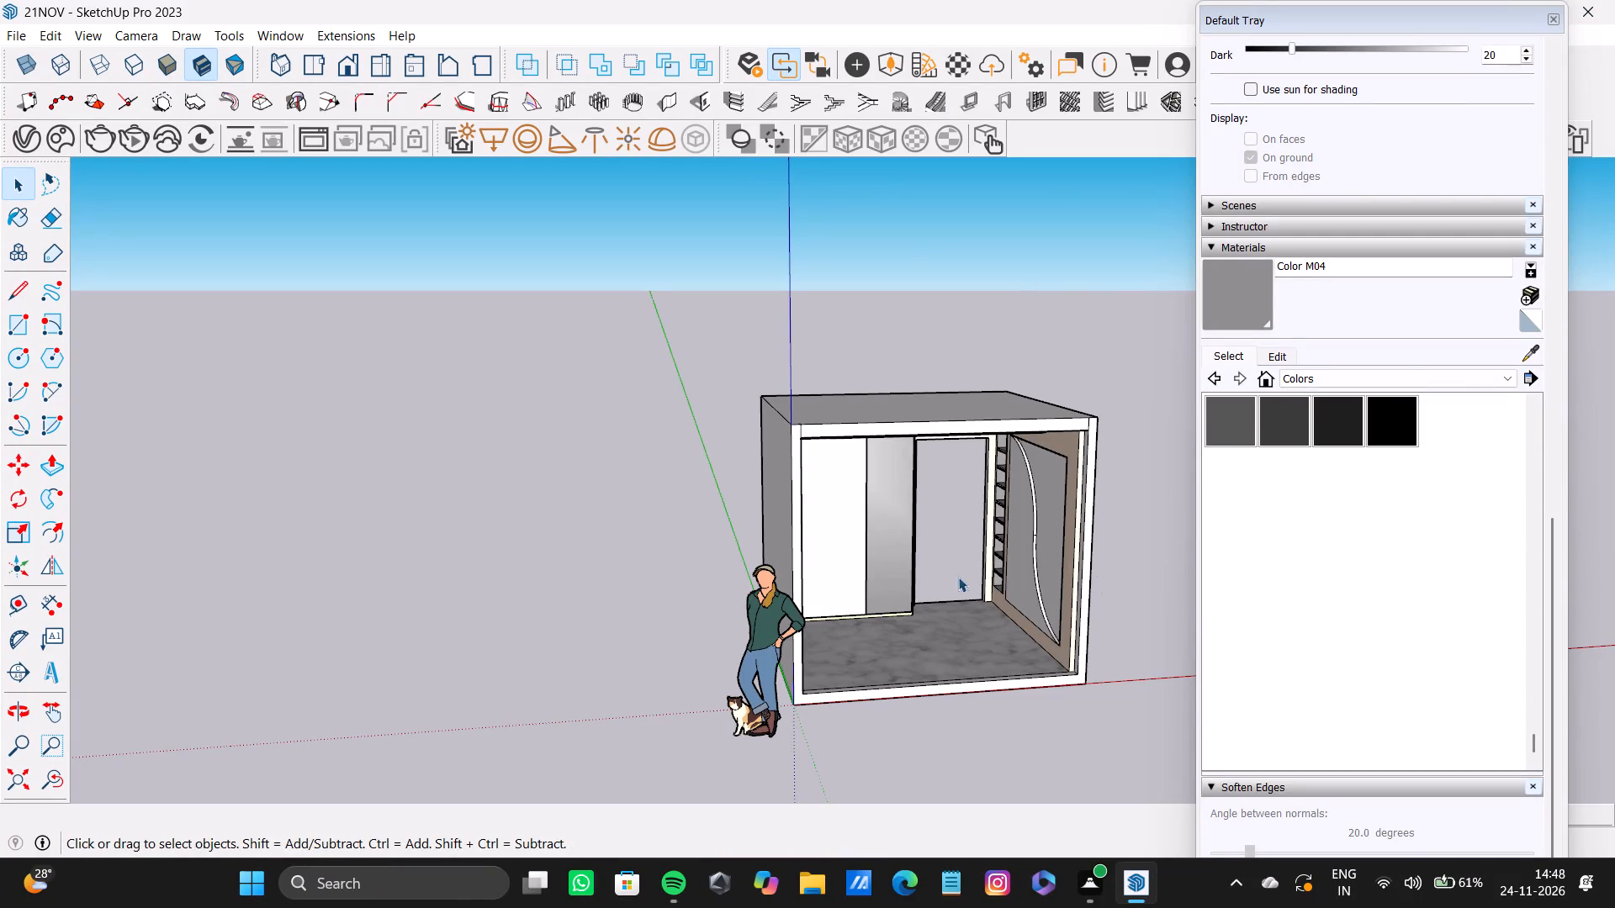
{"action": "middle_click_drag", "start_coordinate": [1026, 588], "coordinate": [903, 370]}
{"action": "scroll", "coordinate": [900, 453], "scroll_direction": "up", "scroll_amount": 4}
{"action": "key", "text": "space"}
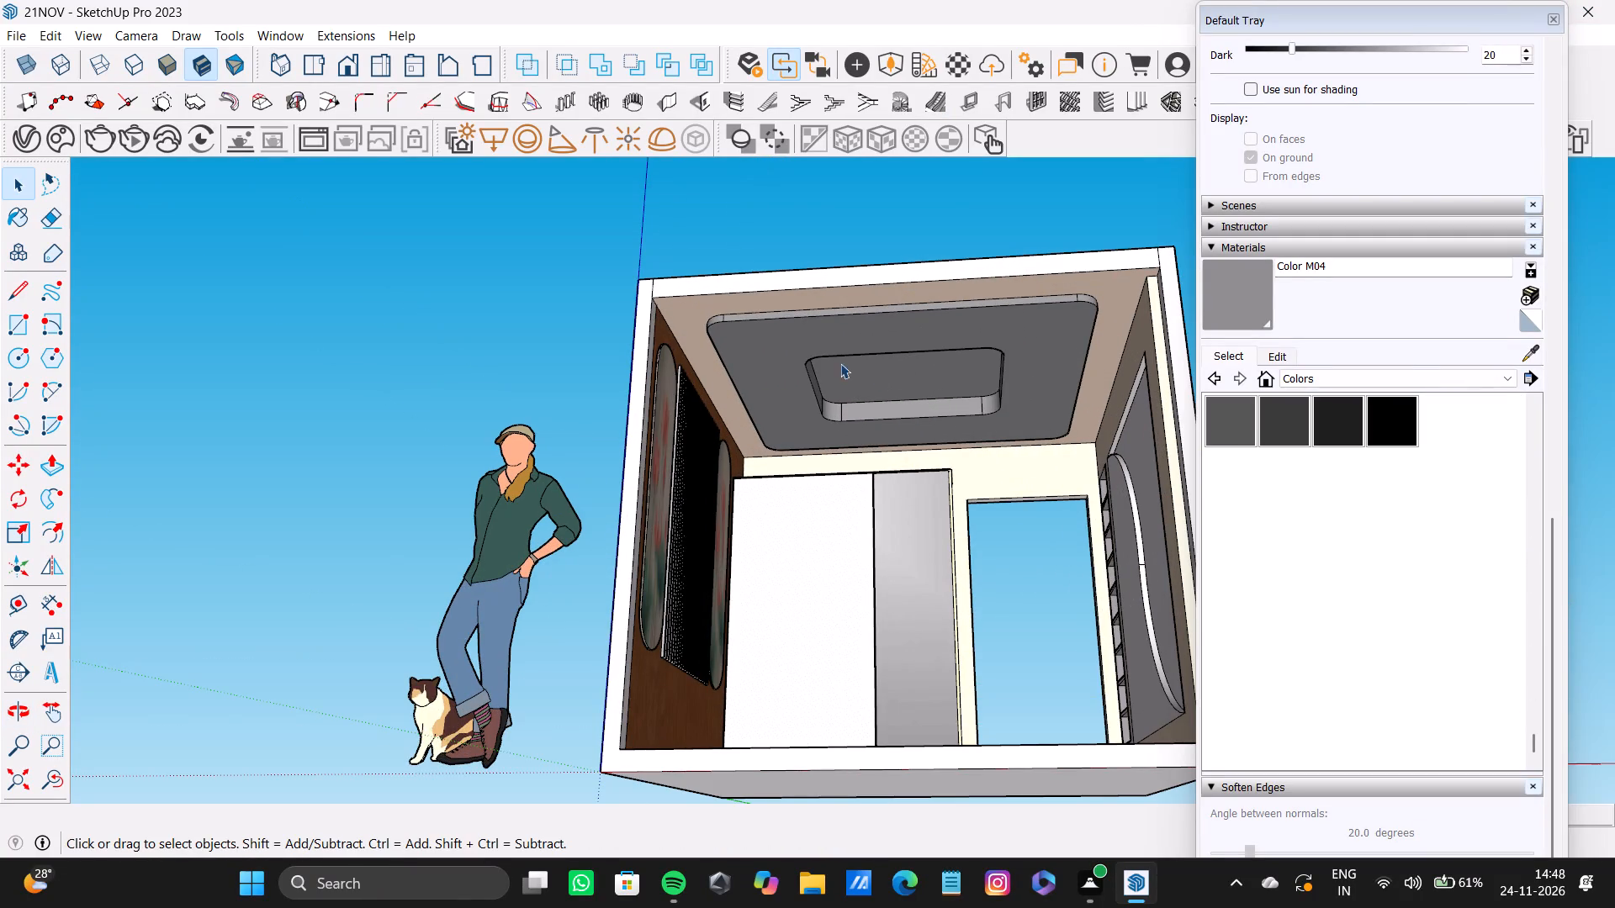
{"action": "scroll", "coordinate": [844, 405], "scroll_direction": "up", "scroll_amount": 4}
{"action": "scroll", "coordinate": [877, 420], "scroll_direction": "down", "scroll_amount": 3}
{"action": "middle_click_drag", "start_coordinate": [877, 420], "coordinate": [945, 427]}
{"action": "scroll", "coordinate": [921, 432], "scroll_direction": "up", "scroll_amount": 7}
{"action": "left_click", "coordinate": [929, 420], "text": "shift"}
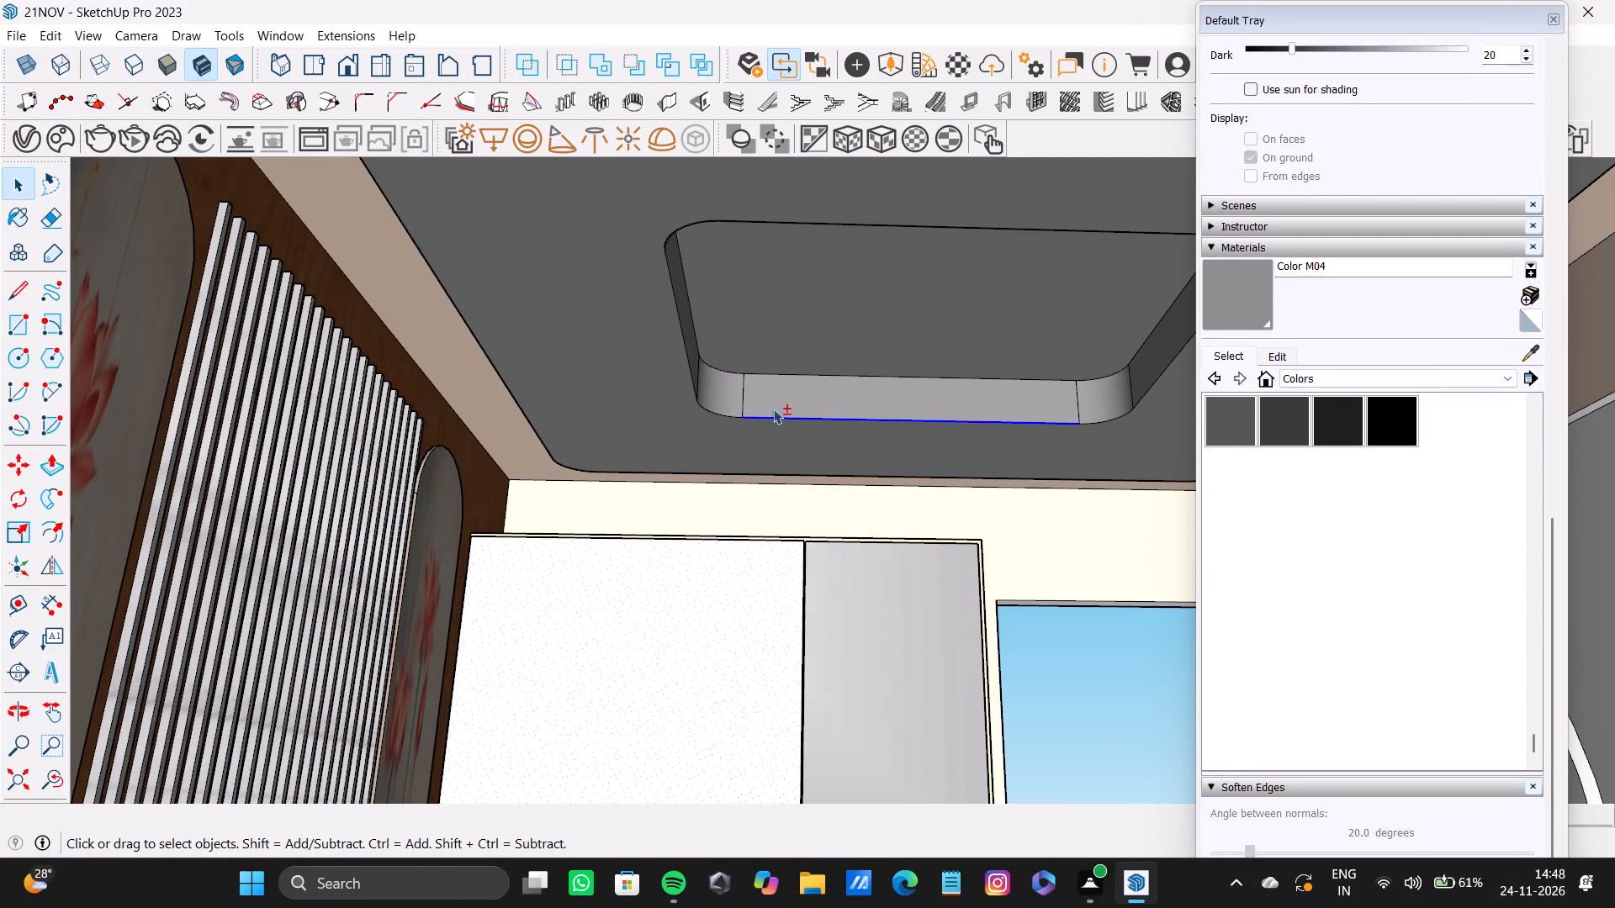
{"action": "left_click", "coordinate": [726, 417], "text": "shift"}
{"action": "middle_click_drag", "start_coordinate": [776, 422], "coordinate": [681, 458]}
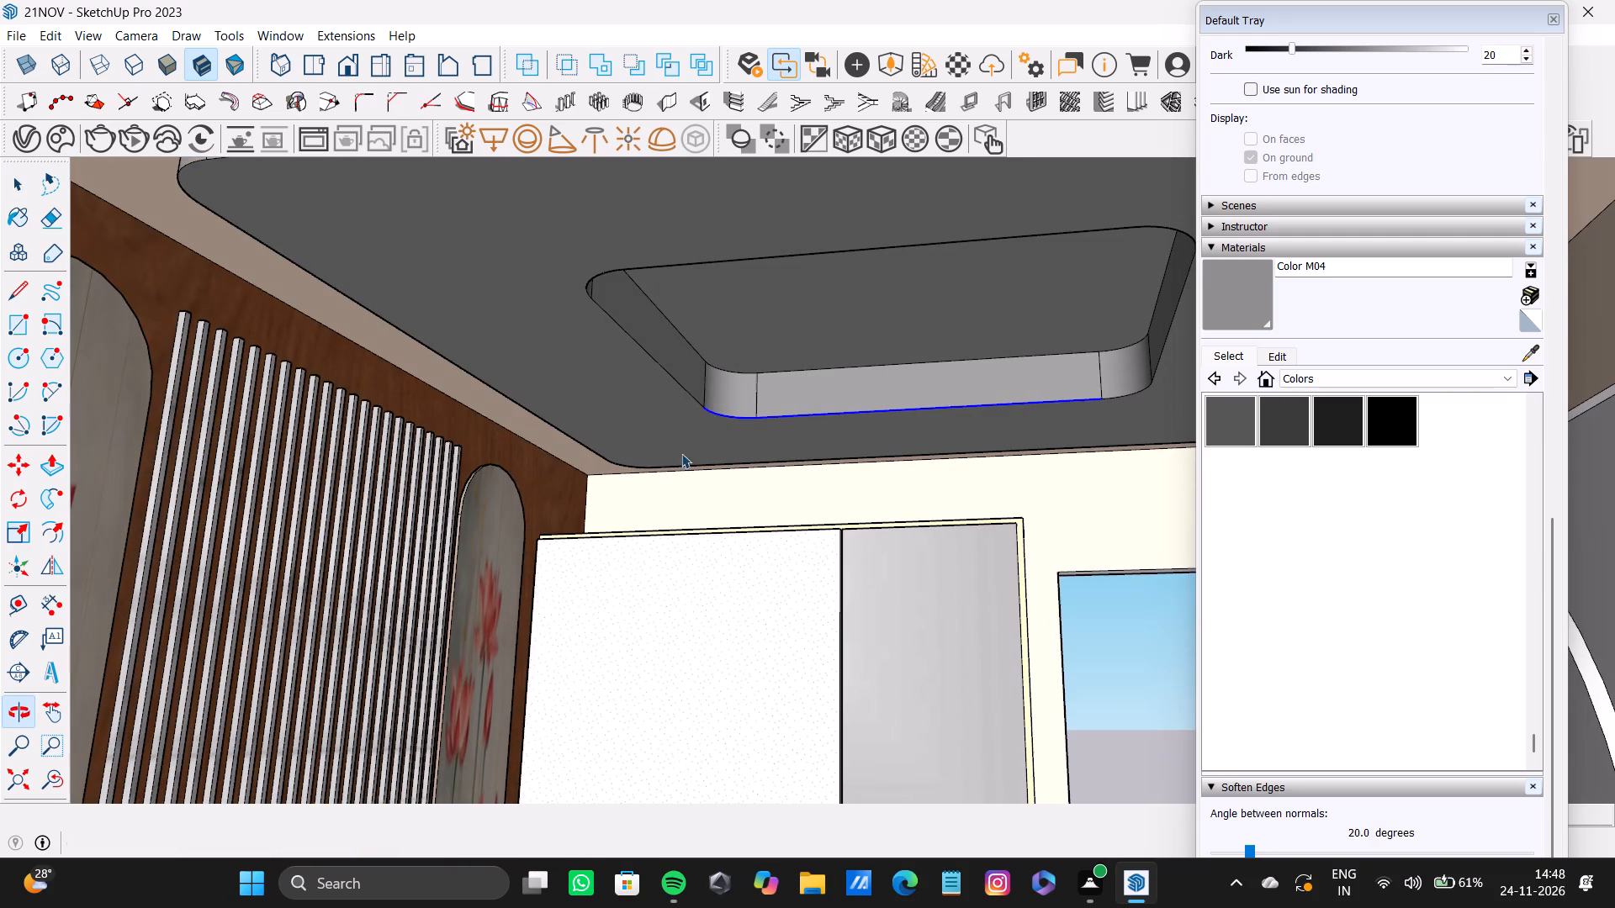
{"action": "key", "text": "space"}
Copy the upper edge loop of the false ceiling's central rounded recess a short distance down its inner side faces.
{"action": "left_click", "coordinate": [822, 367]}
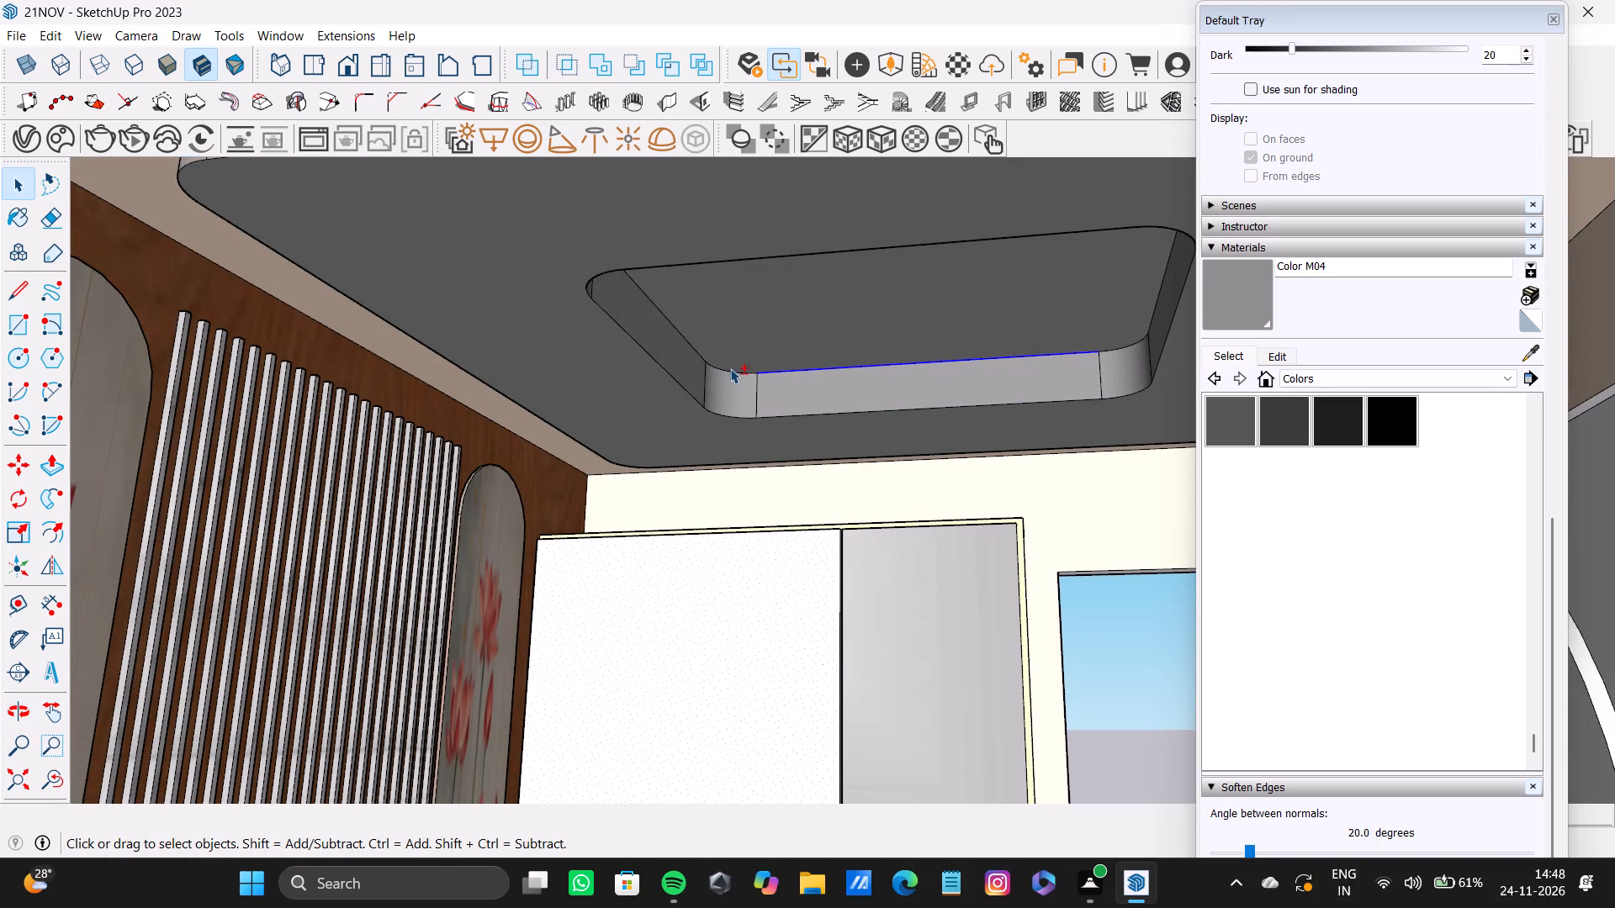
{"action": "left_click", "coordinate": [731, 371], "text": "shift"}
{"action": "left_click", "coordinate": [693, 349], "text": "shift"}
{"action": "middle_click_drag", "start_coordinate": [744, 355], "coordinate": [396, 378], "text": "shift"}
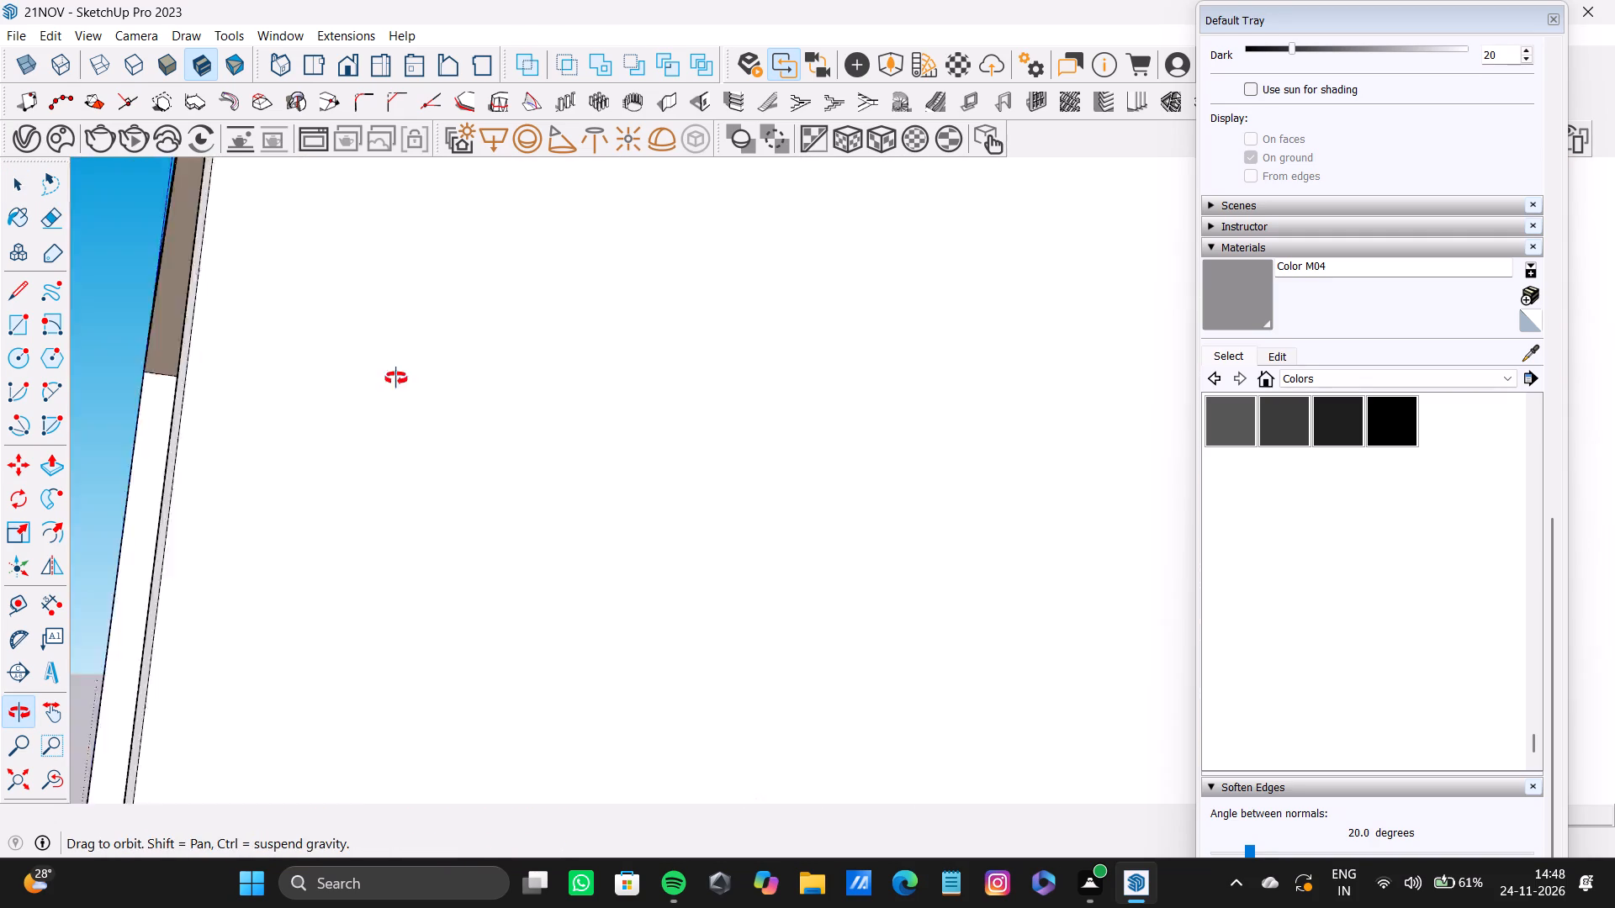
{"action": "middle_click_drag", "start_coordinate": [396, 378], "coordinate": [380, 383], "text": "shift"}
{"action": "left_click_drag", "start_coordinate": [20, 780], "coordinate": [32, 772]}
{"action": "middle_click_drag", "start_coordinate": [229, 623], "coordinate": [953, 608]}
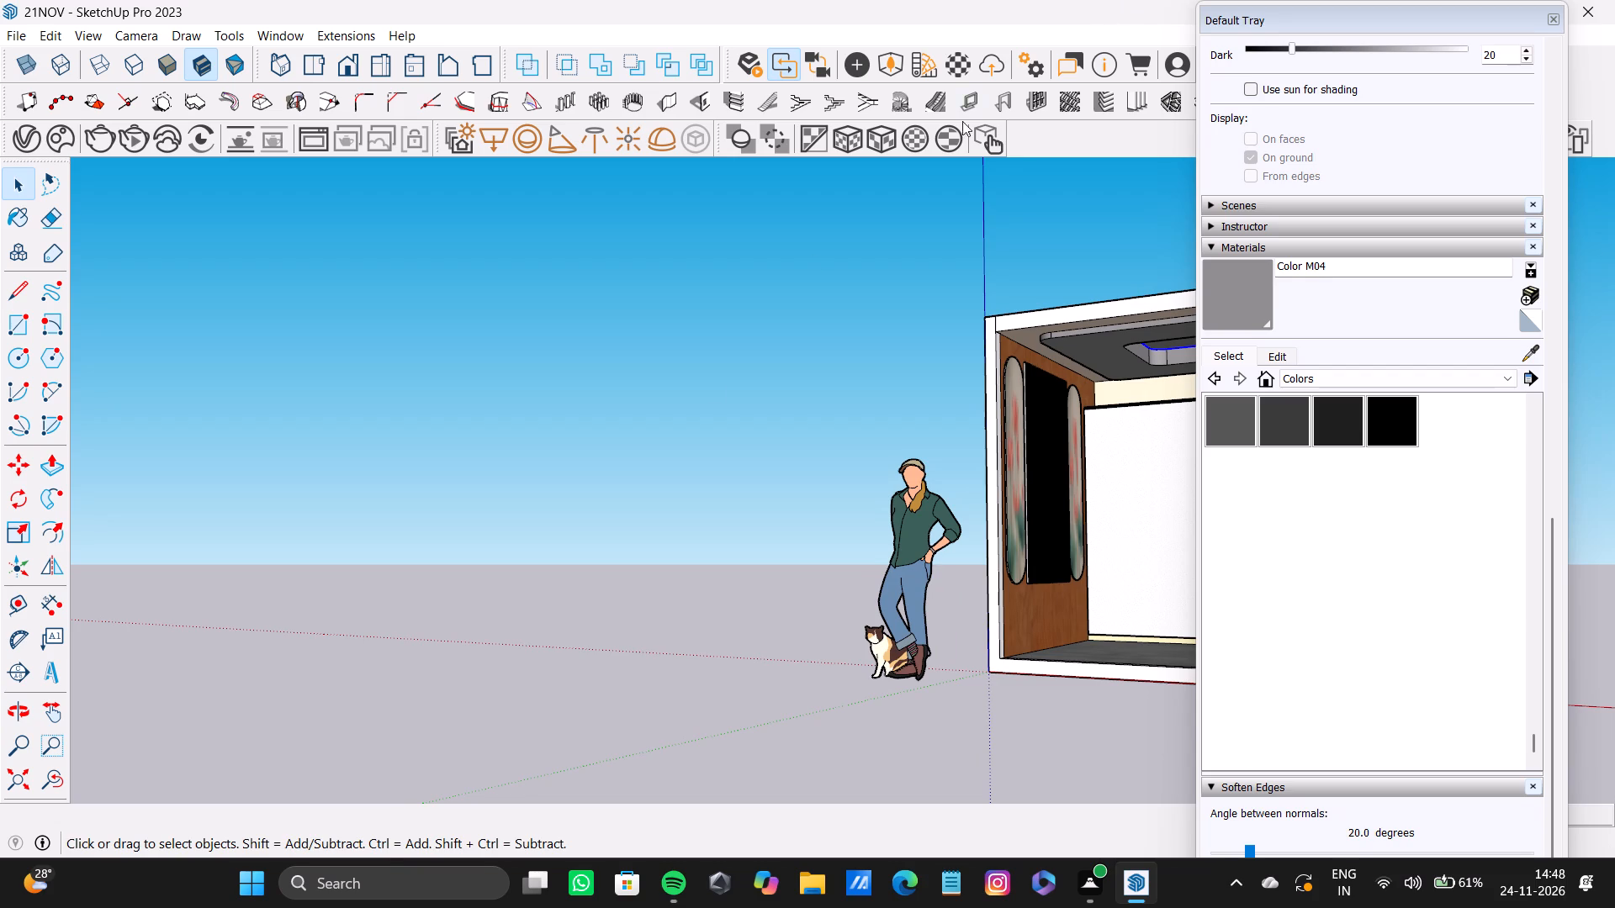
{"action": "middle_click_drag", "start_coordinate": [1120, 381], "coordinate": [855, 407], "text": "shift"}
{"action": "scroll", "coordinate": [1070, 422], "scroll_direction": "up", "scroll_amount": 8}
{"action": "middle_click_drag", "start_coordinate": [1041, 372], "coordinate": [1065, 404], "text": "shift"}
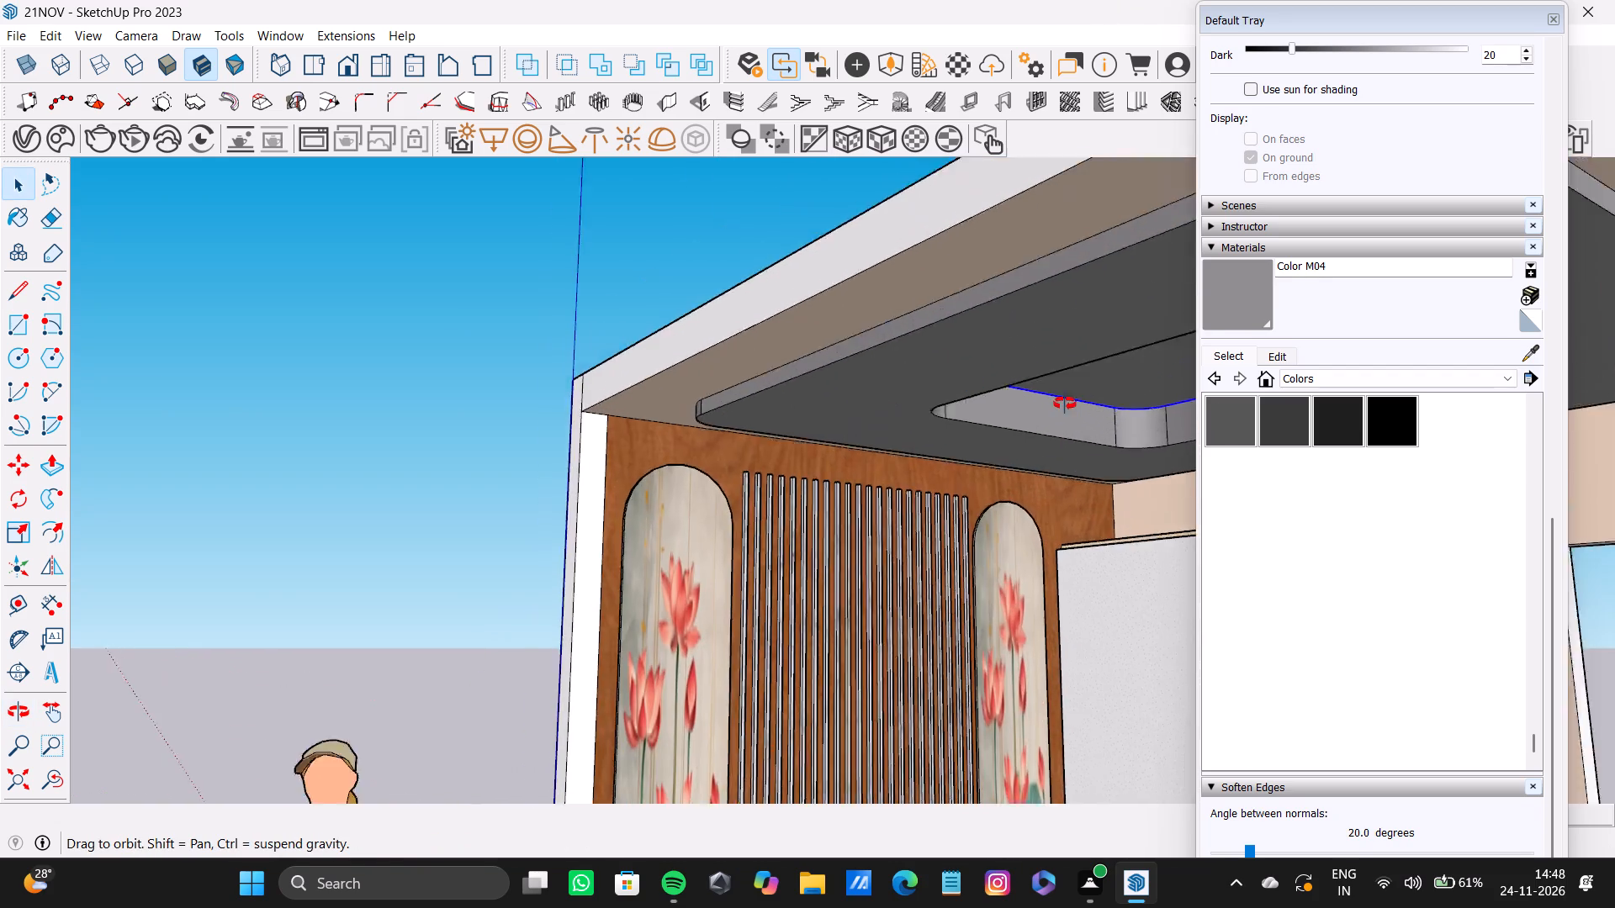
{"action": "middle_click_drag", "start_coordinate": [1065, 404], "coordinate": [1047, 395], "text": "shift"}
{"action": "scroll", "coordinate": [985, 404], "scroll_direction": "up", "scroll_amount": 4}
{"action": "middle_click_drag", "start_coordinate": [1001, 390], "coordinate": [1128, 388], "text": "shift"}
{"action": "scroll", "coordinate": [1129, 389], "scroll_direction": "up", "scroll_amount": 4}
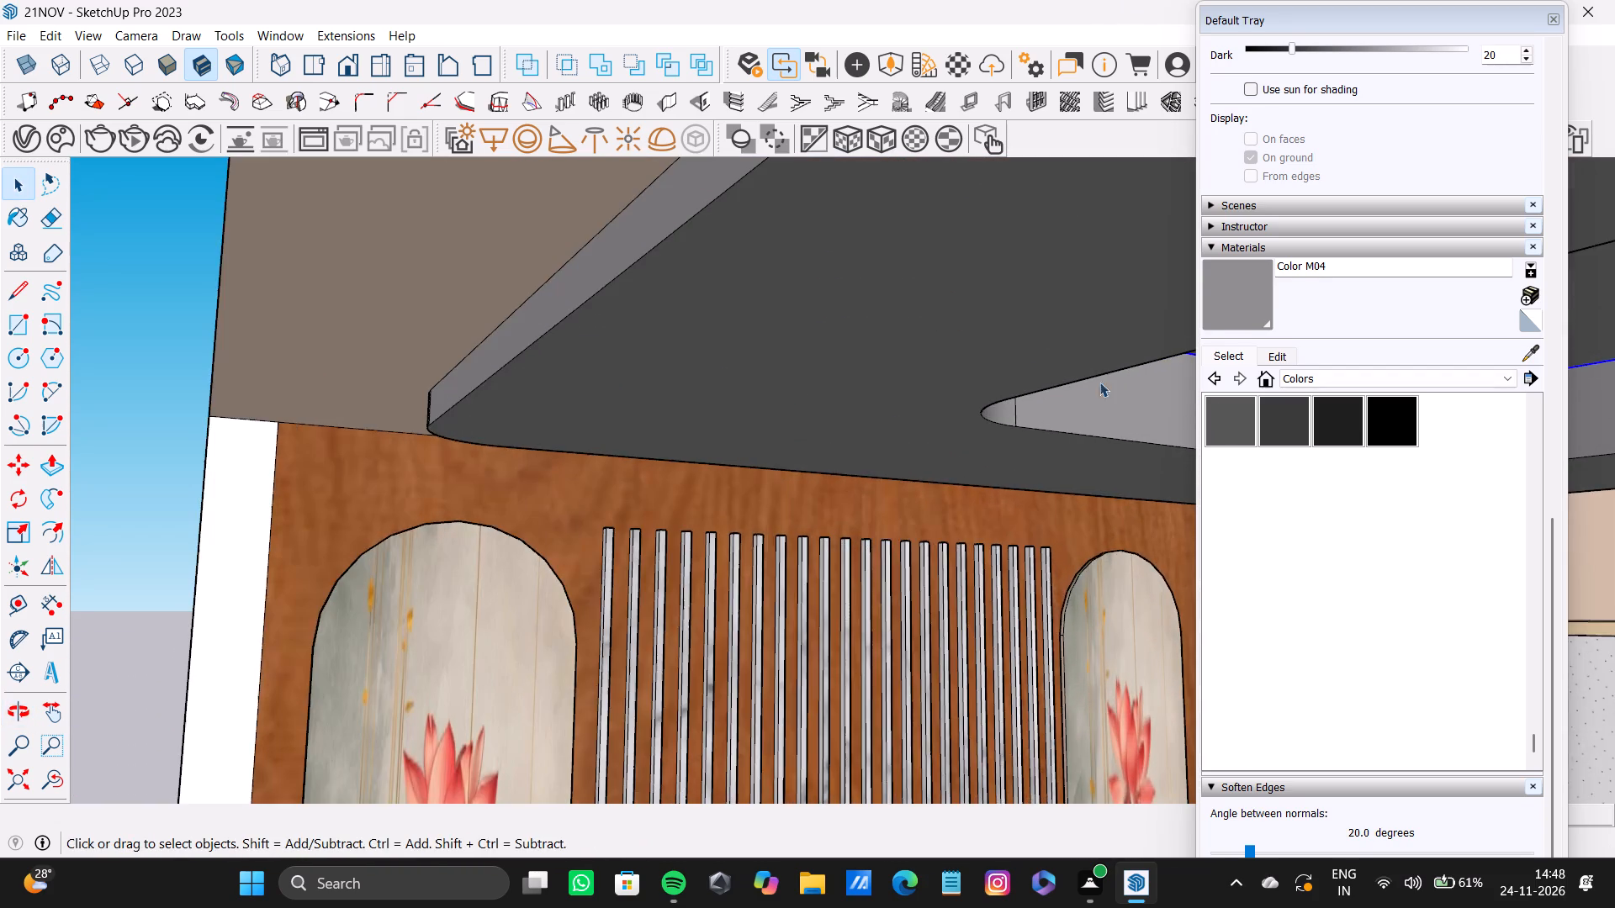
{"action": "middle_click_drag", "start_coordinate": [873, 362], "coordinate": [1034, 213]}
{"action": "scroll", "coordinate": [798, 294], "scroll_direction": "up", "scroll_amount": 7}
{"action": "middle_click_drag", "start_coordinate": [1014, 329], "coordinate": [618, 67], "text": "shift"}
{"action": "middle_click_drag", "start_coordinate": [991, 229], "coordinate": [805, 282], "text": "shift"}
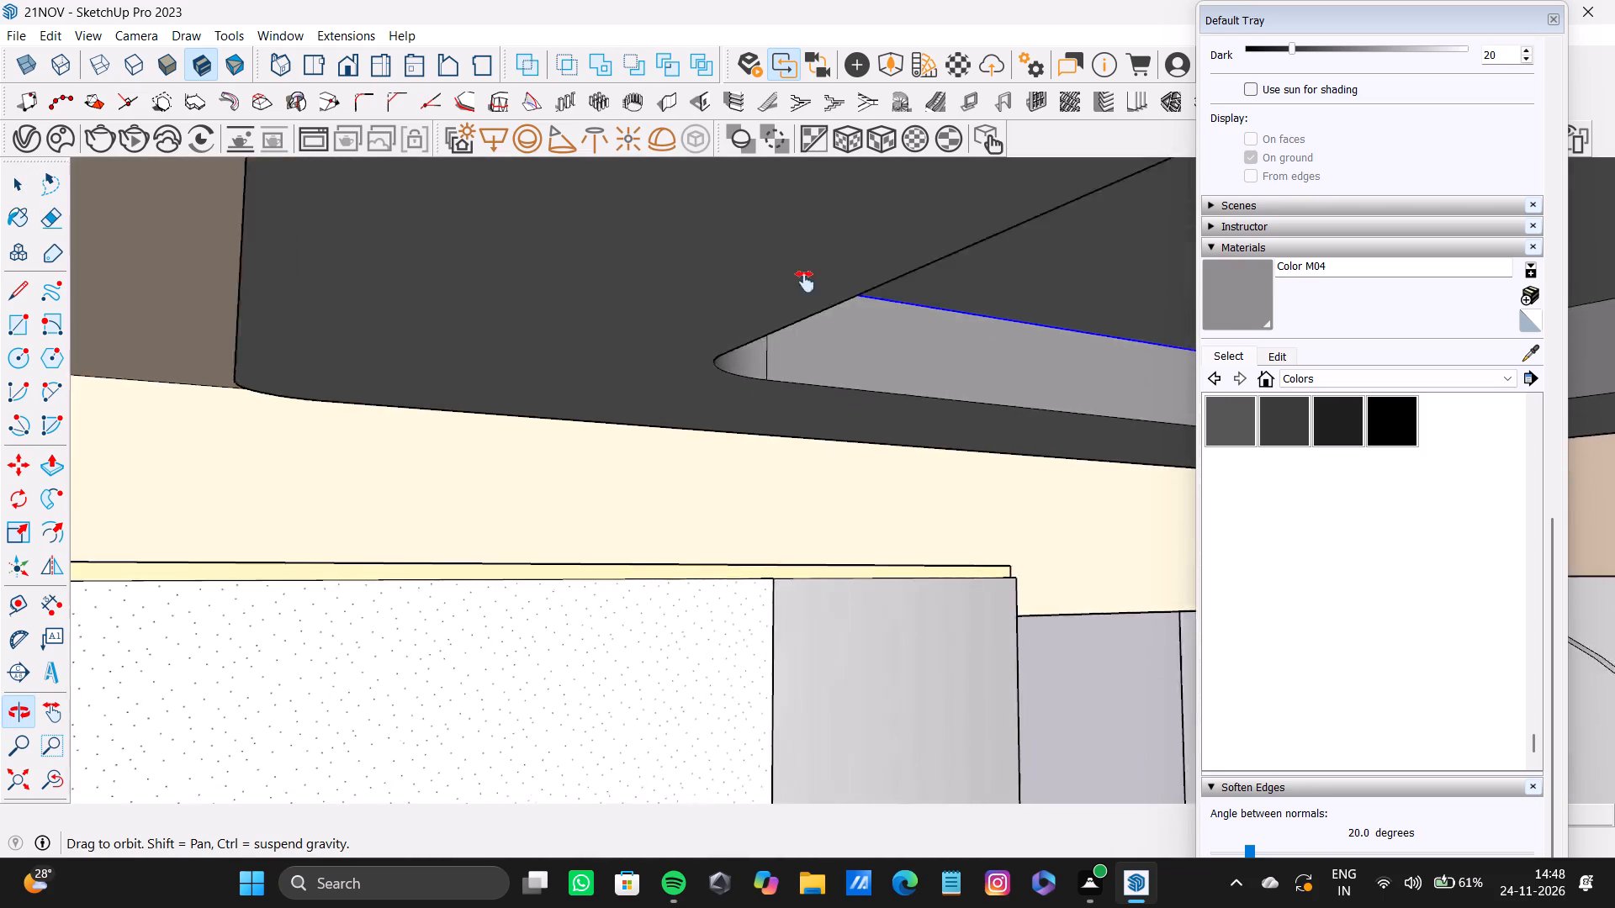
{"action": "middle_click_drag", "start_coordinate": [805, 282], "coordinate": [565, 225], "text": "shift"}
{"action": "left_click_drag", "start_coordinate": [10, 781], "coordinate": [22, 768]}
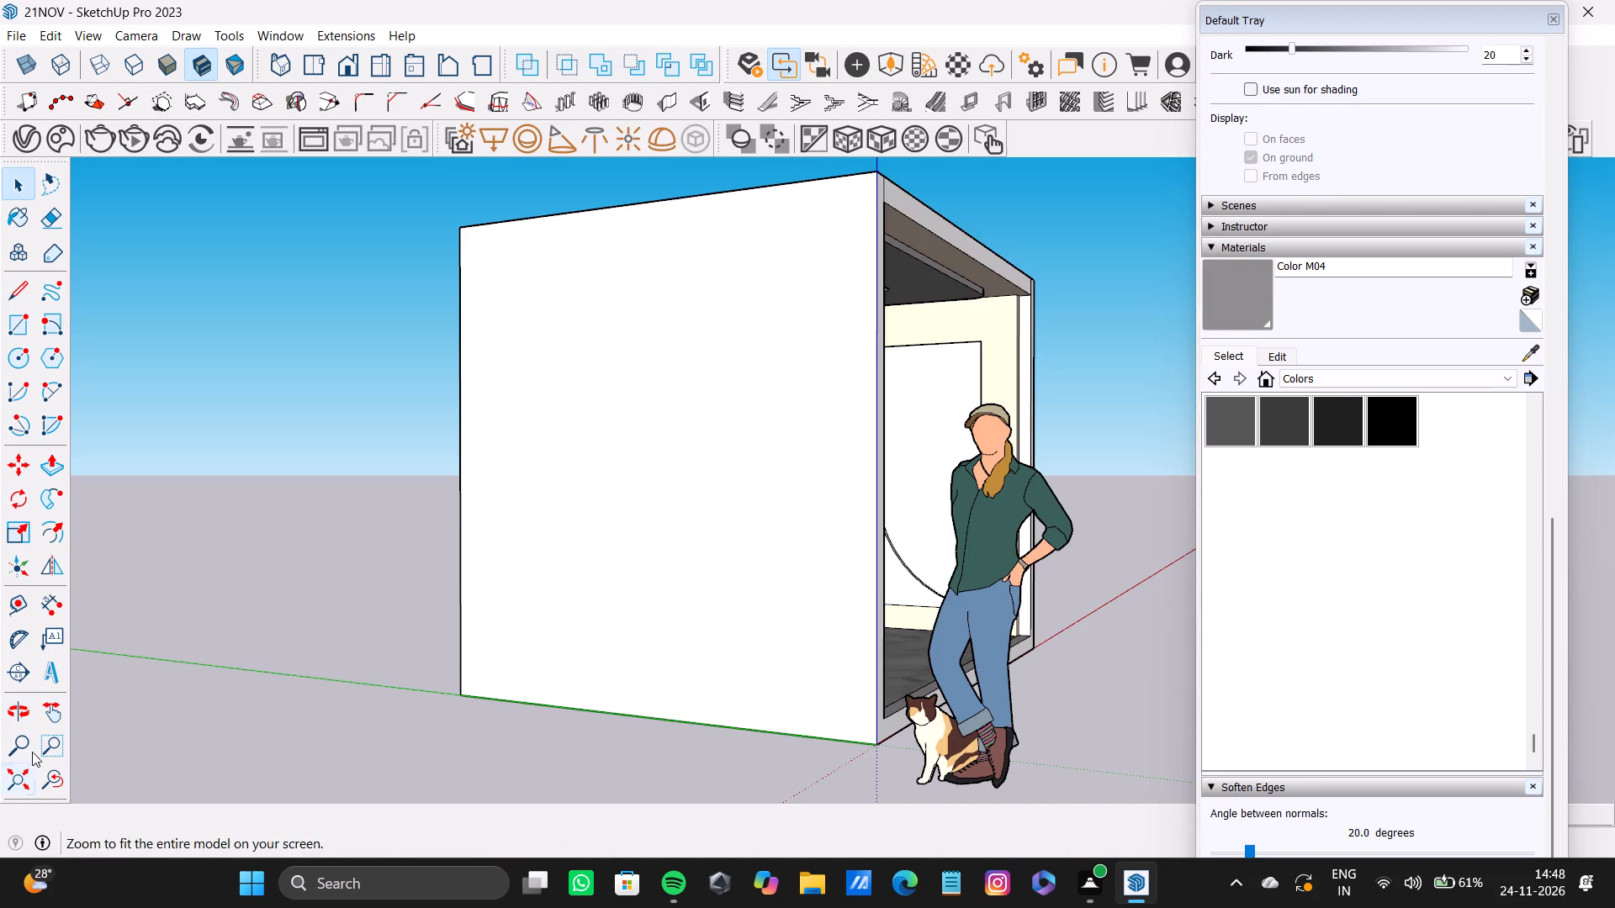
{"action": "middle_click_drag", "start_coordinate": [46, 583], "coordinate": [12, 569]}
{"action": "middle_click_drag", "start_coordinate": [616, 565], "coordinate": [374, 535]}
{"action": "scroll", "coordinate": [857, 354], "scroll_direction": "up", "scroll_amount": 11}
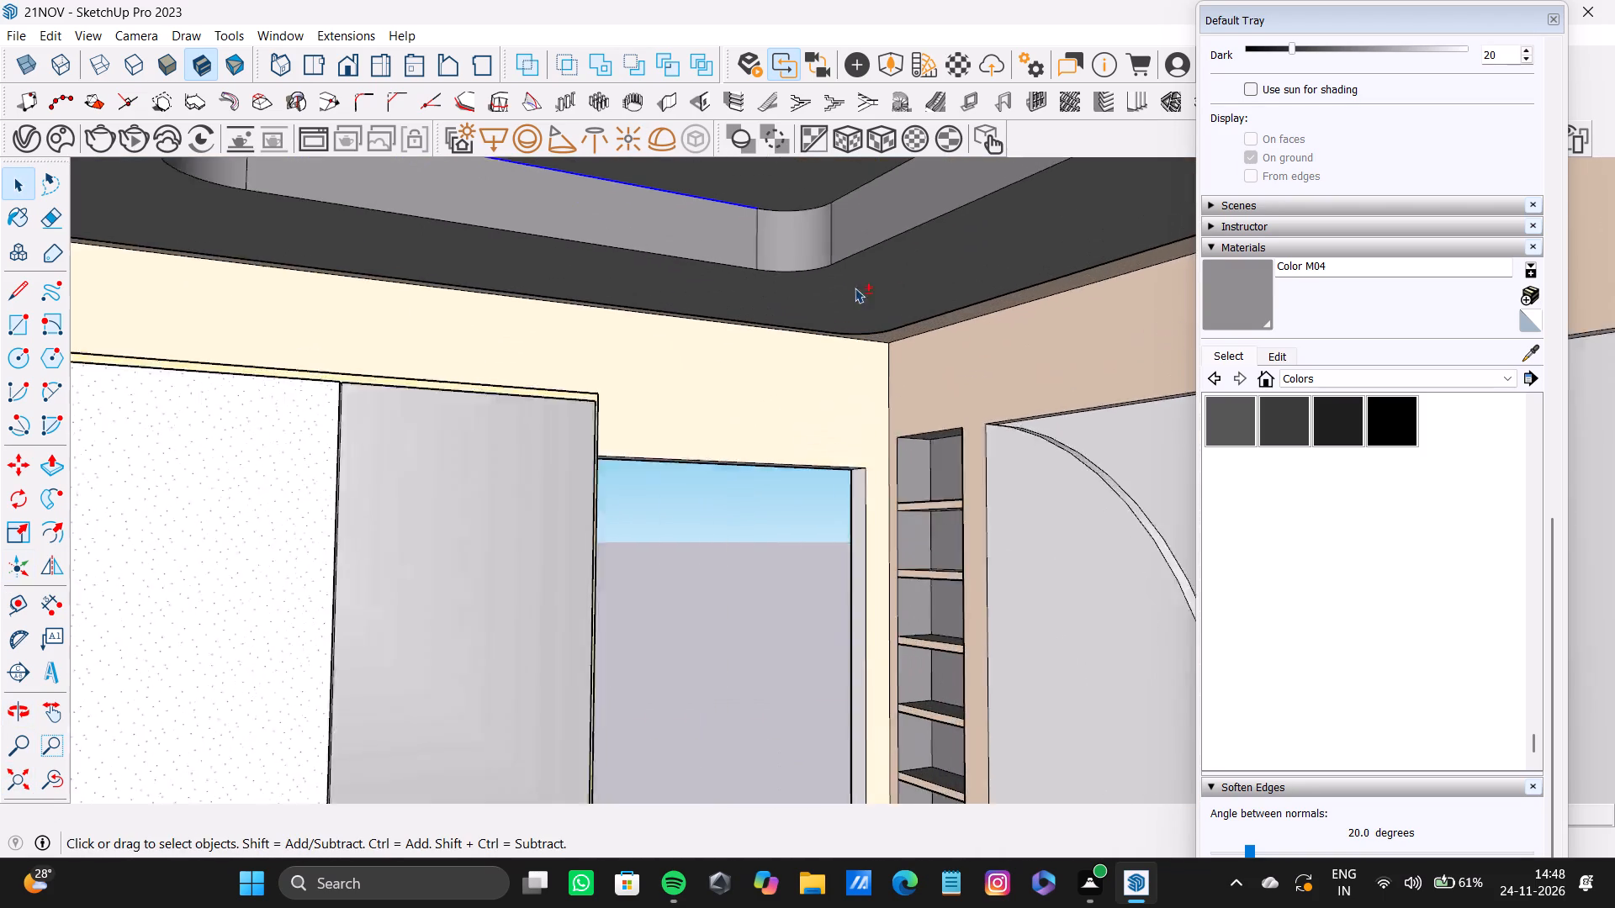
{"action": "scroll", "coordinate": [855, 288], "scroll_direction": "up", "scroll_amount": 1}
{"action": "scroll", "coordinate": [829, 249], "scroll_direction": "up", "scroll_amount": 1, "text": "shift"}
{"action": "middle_click_drag", "start_coordinate": [829, 249], "coordinate": [835, 382], "text": "shift"}
{"action": "scroll", "coordinate": [814, 365], "scroll_direction": "up", "scroll_amount": 4, "text": "shift"}
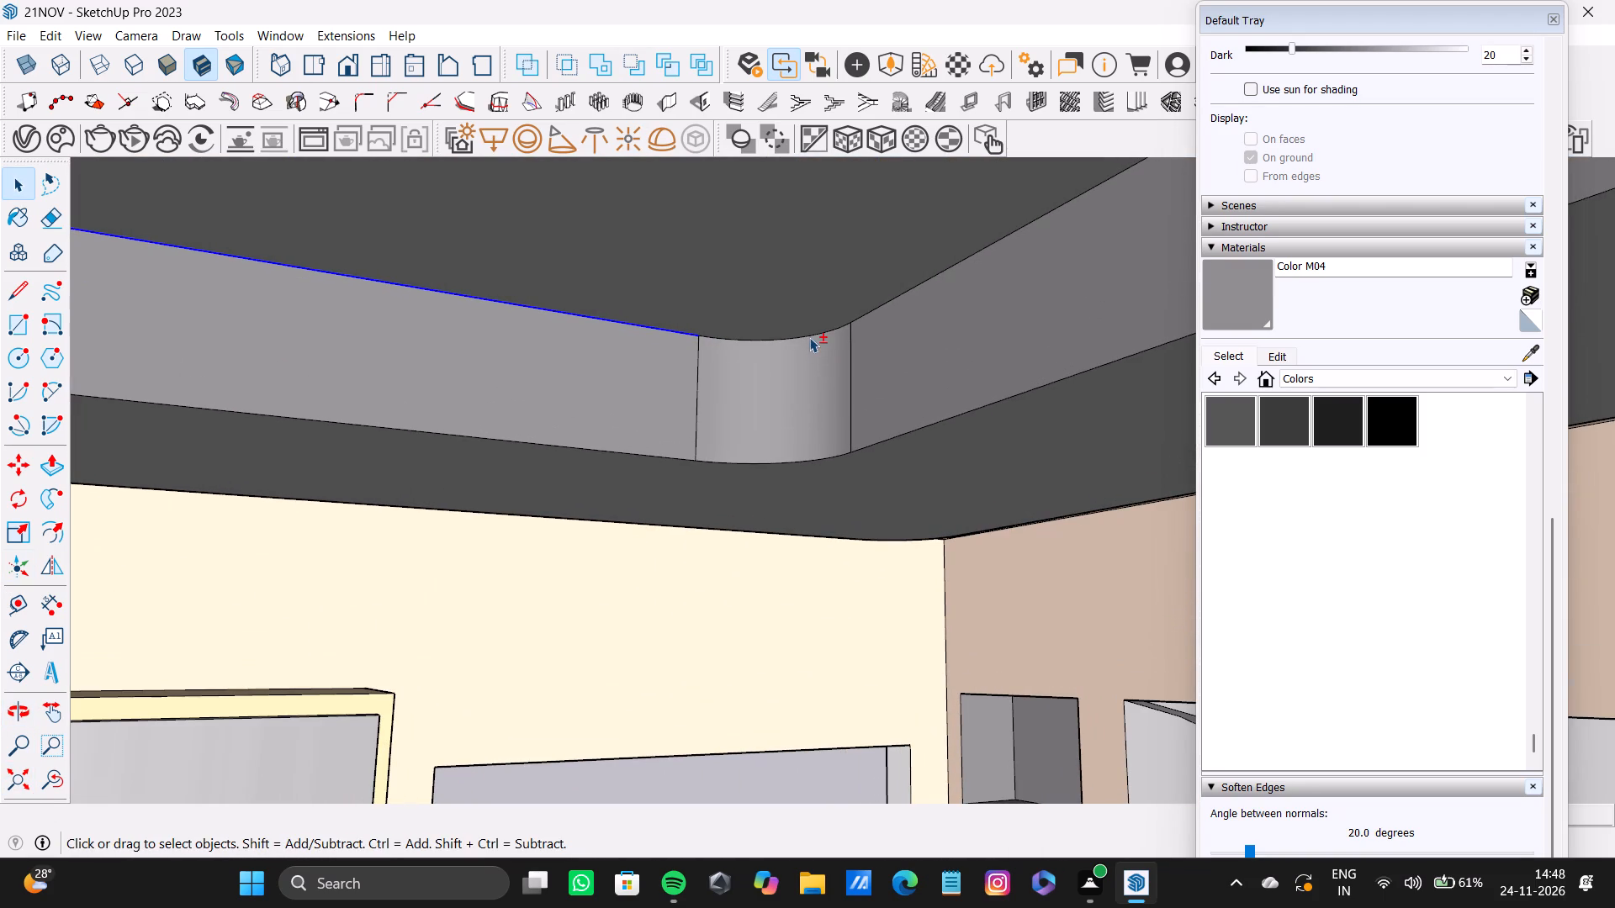
{"action": "left_click", "coordinate": [809, 337], "text": "shift"}
{"action": "left_click", "coordinate": [875, 309], "text": "shift"}
{"action": "middle_click_drag", "start_coordinate": [796, 309], "coordinate": [734, 392], "text": "shift"}
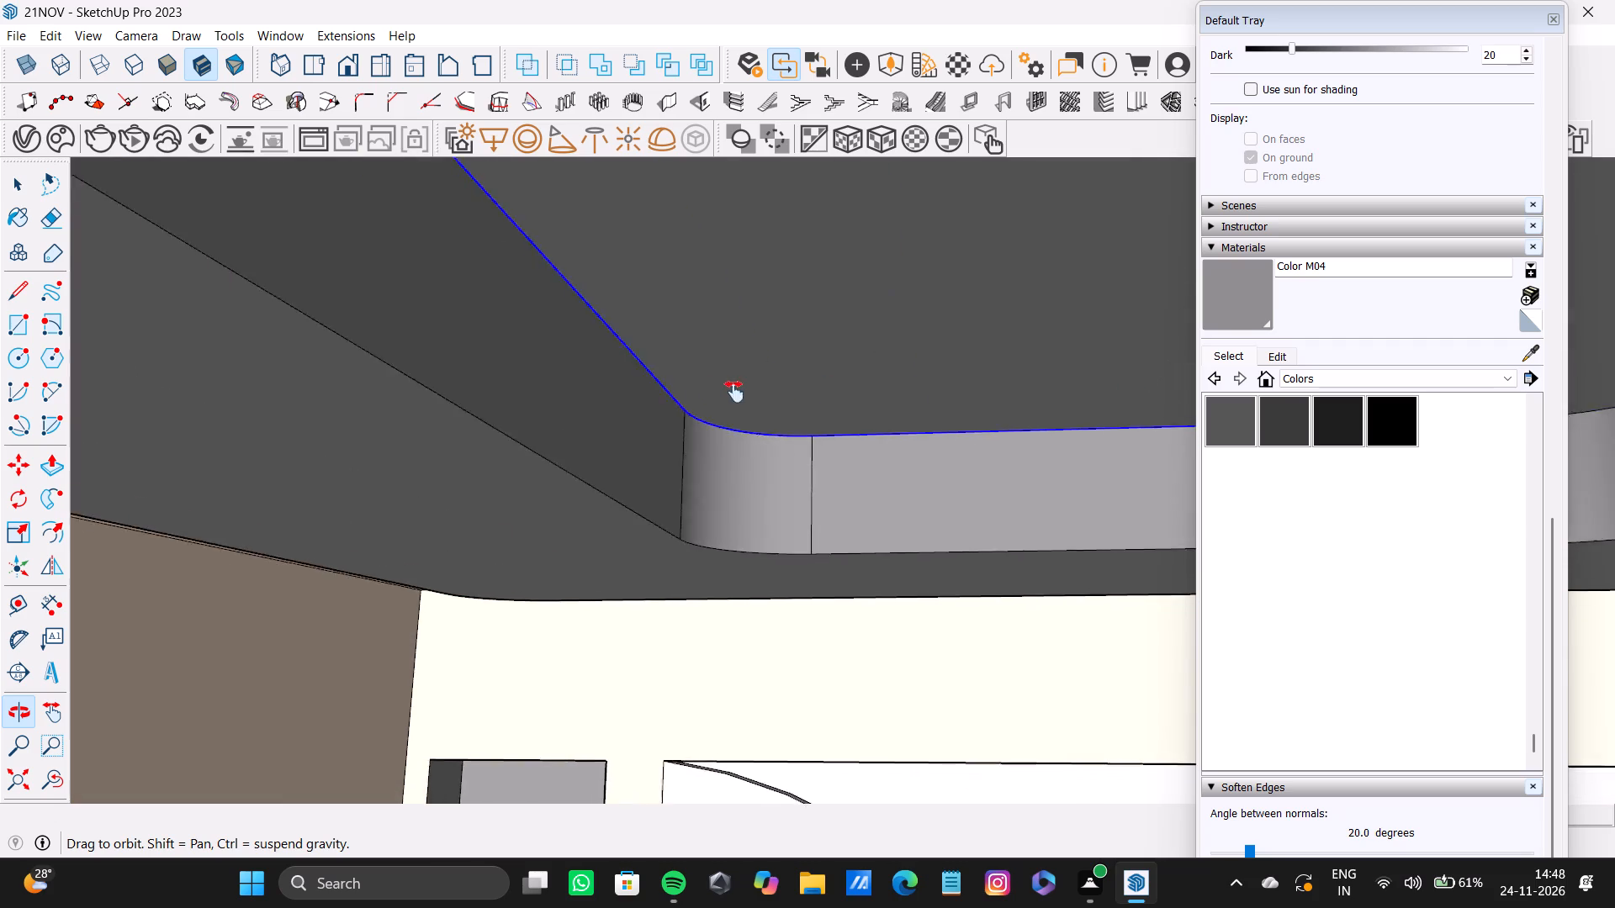
{"action": "middle_click_drag", "start_coordinate": [734, 392], "coordinate": [416, 182], "text": "shift"}
{"action": "middle_click_drag", "start_coordinate": [829, 404], "coordinate": [694, 247], "text": "shift"}
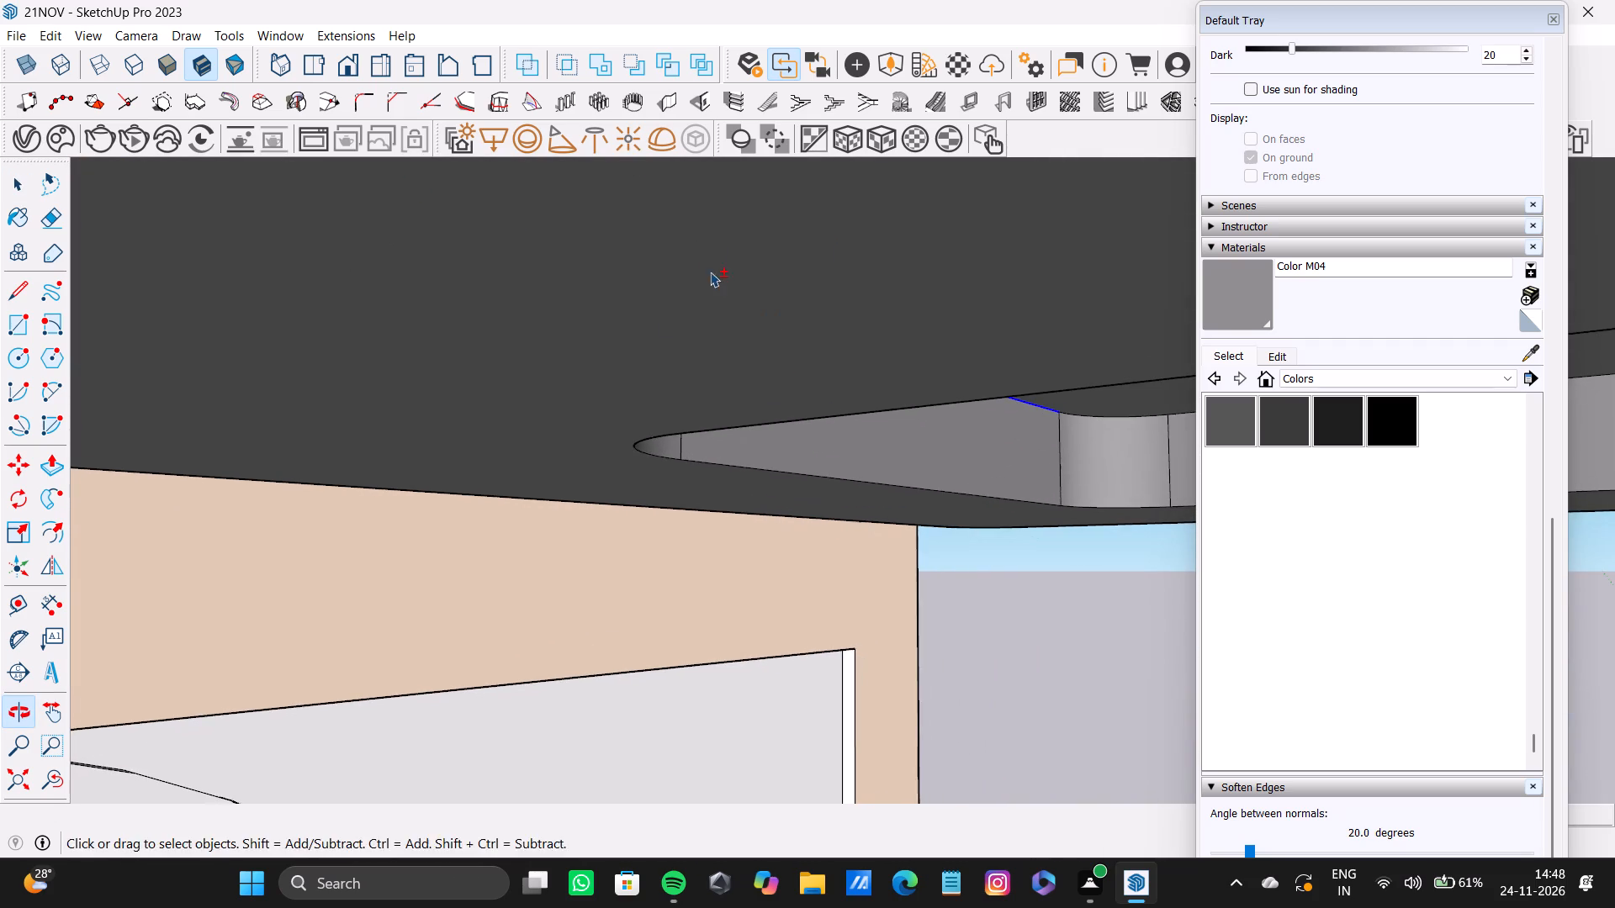
{"action": "middle_click_drag", "start_coordinate": [982, 464], "coordinate": [666, 362], "text": "shift"}
{"action": "scroll", "coordinate": [834, 325], "scroll_direction": "up", "scroll_amount": 5, "text": "shift"}
{"action": "left_click", "coordinate": [842, 337], "text": "shift"}
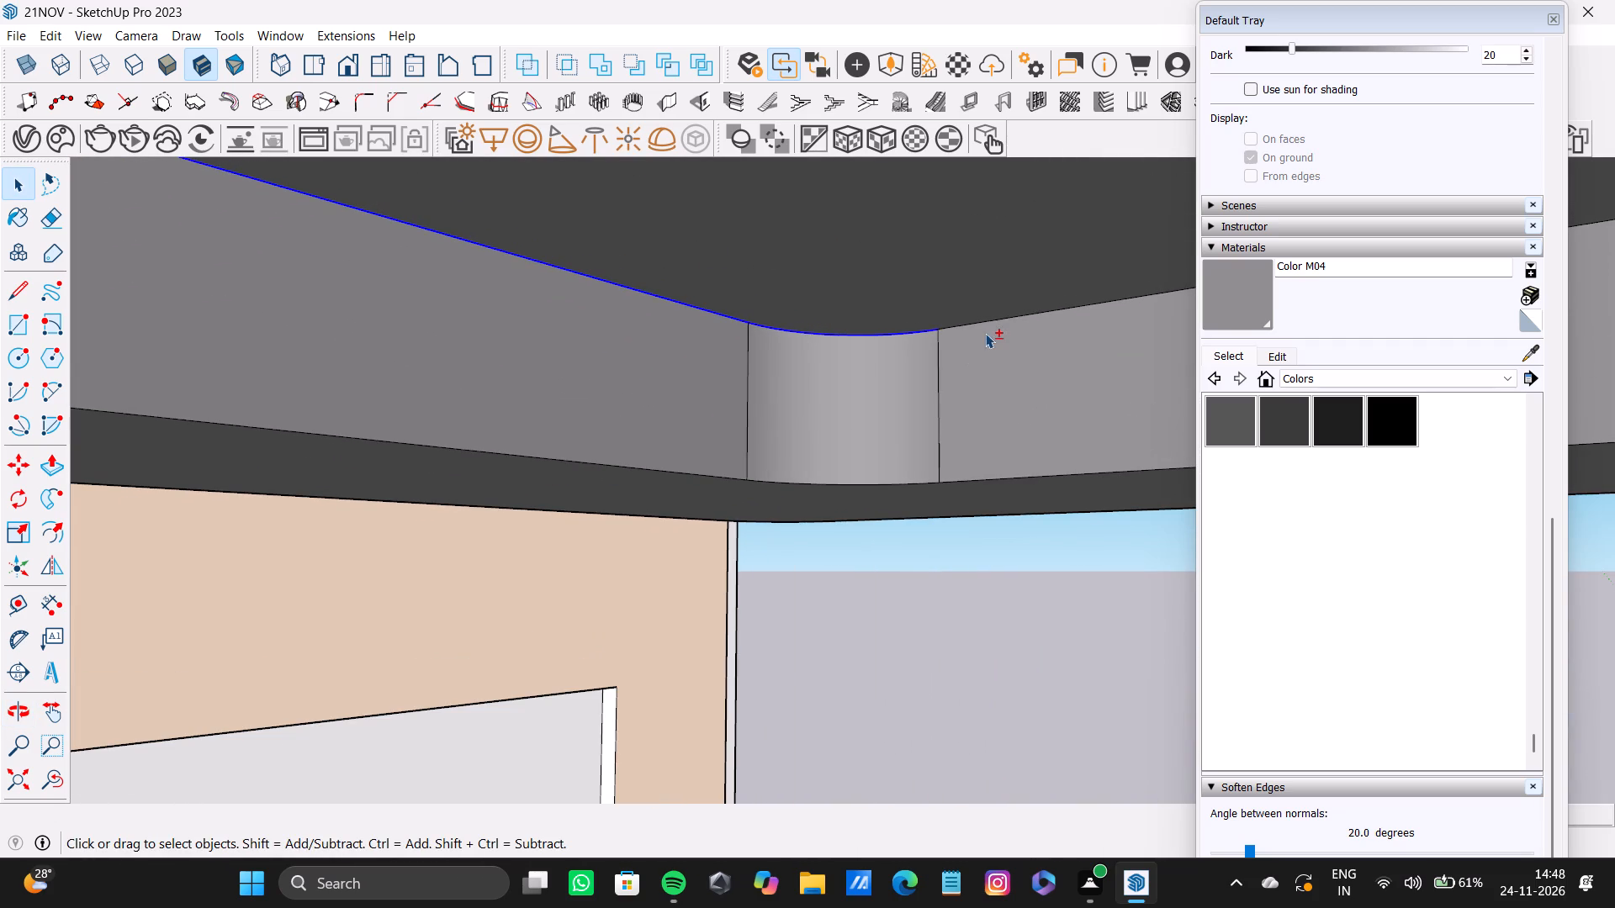
{"action": "left_click", "coordinate": [993, 321], "text": "shift"}
{"action": "middle_click_drag", "start_coordinate": [990, 318], "coordinate": [384, 265], "text": "shift"}
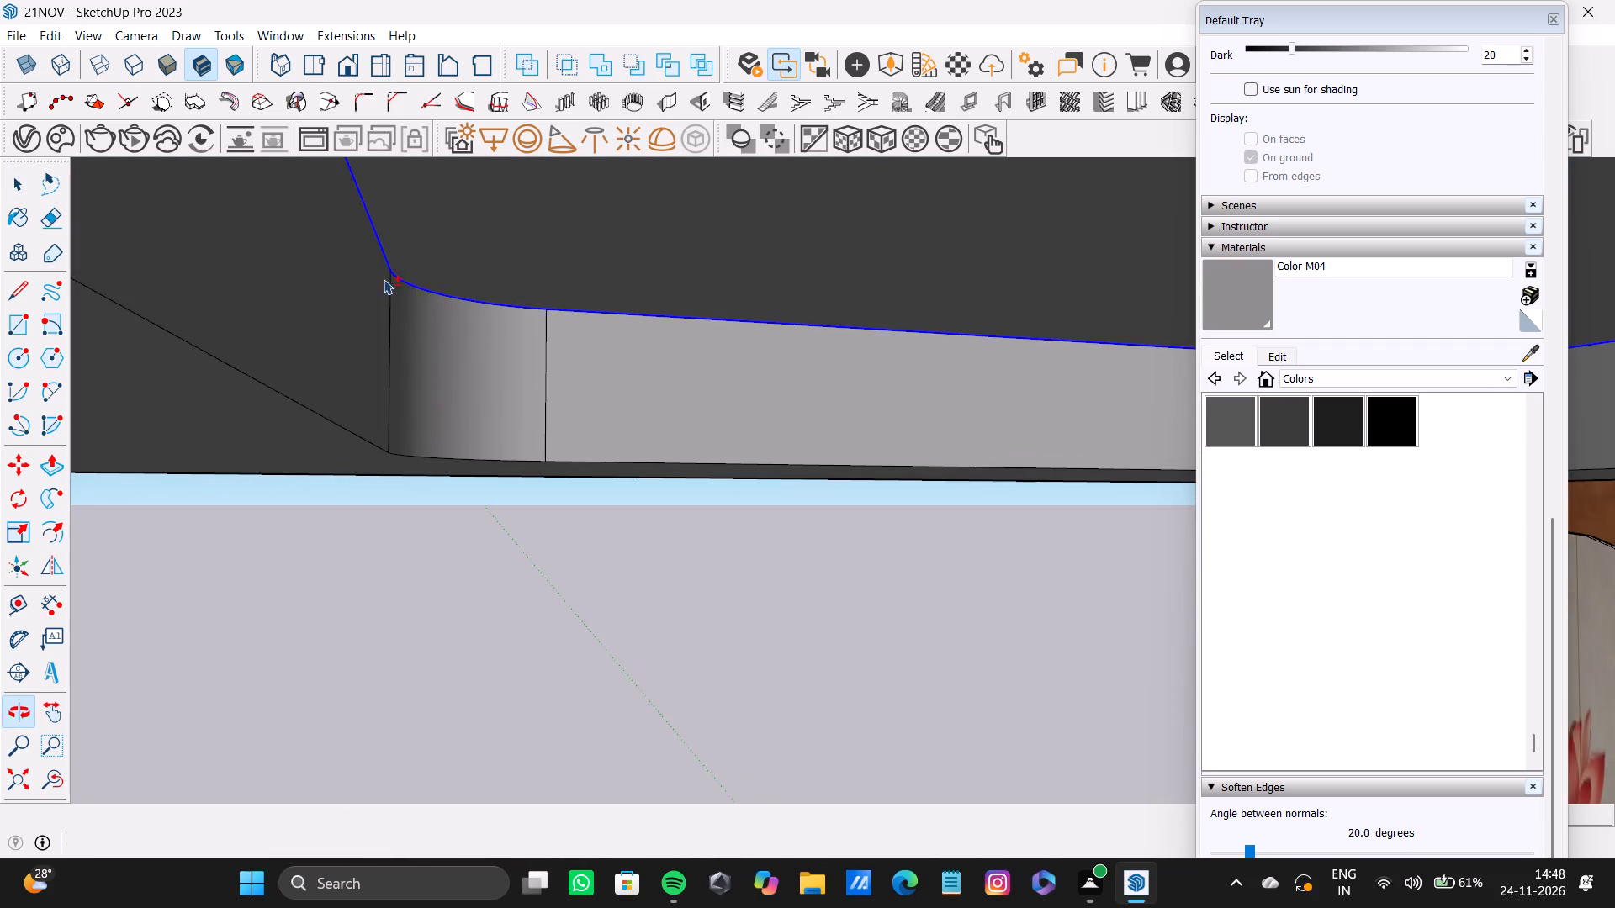
{"action": "middle_click_drag", "start_coordinate": [1019, 345], "coordinate": [714, 250], "text": "shift"}
{"action": "scroll", "coordinate": [1056, 281], "scroll_direction": "up", "scroll_amount": 3, "text": "shift"}
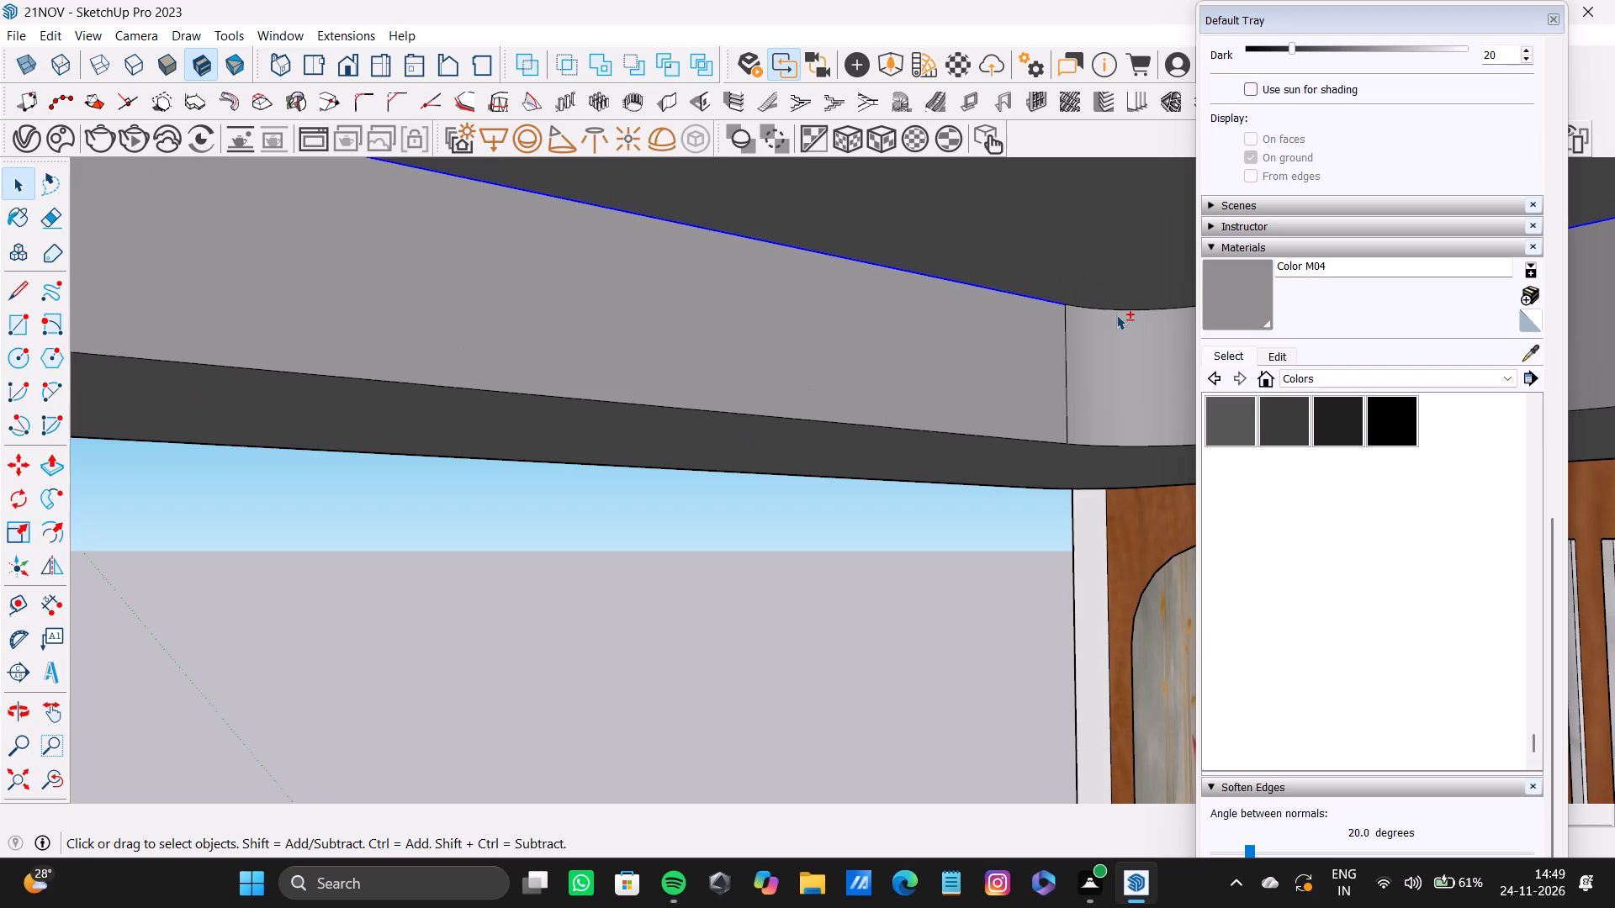
{"action": "left_click", "coordinate": [1117, 311], "text": "shift"}
{"action": "middle_click_drag", "start_coordinate": [1119, 307], "coordinate": [698, 241], "text": "shift"}
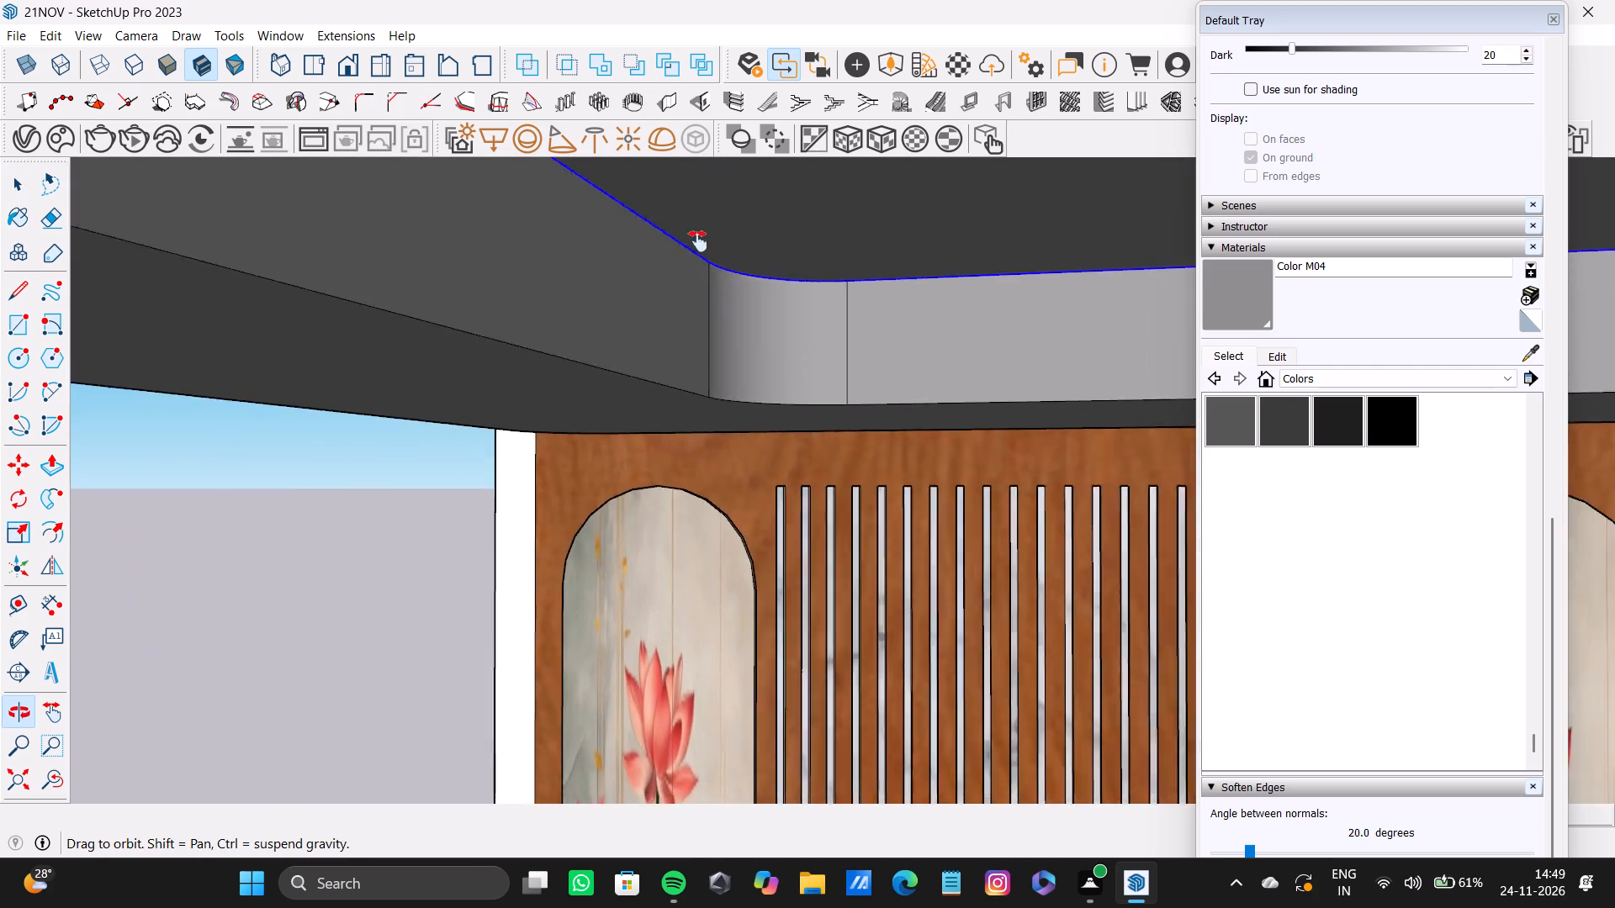
{"action": "middle_click_drag", "start_coordinate": [698, 241], "coordinate": [803, 224], "text": "shift"}
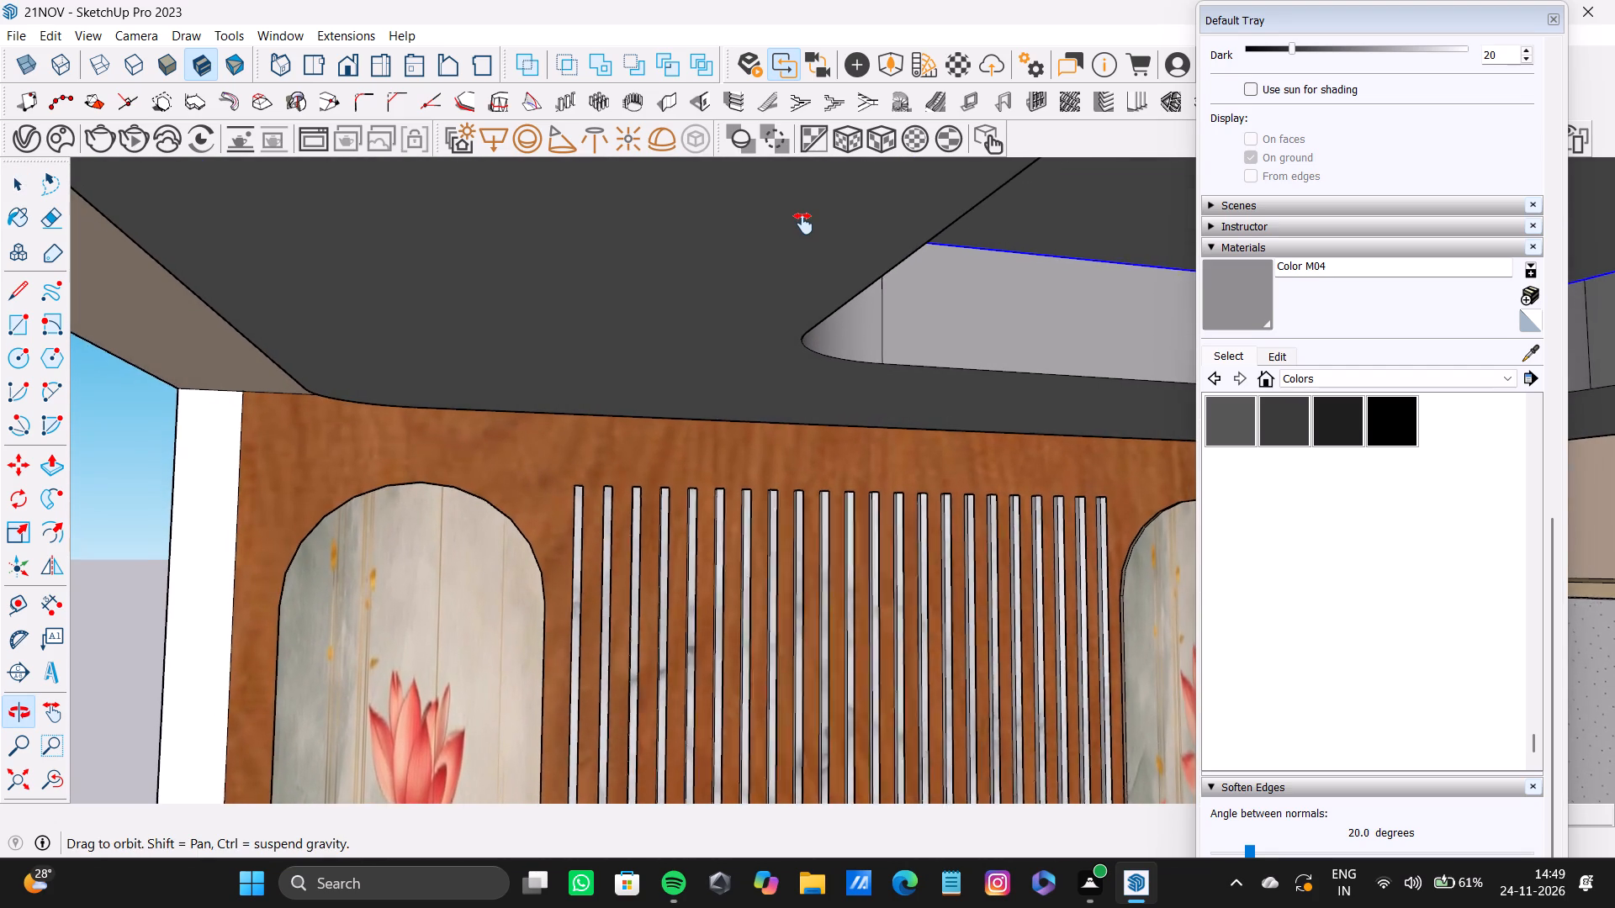
{"action": "middle_click_drag", "start_coordinate": [803, 224], "coordinate": [639, 201], "text": "shift"}
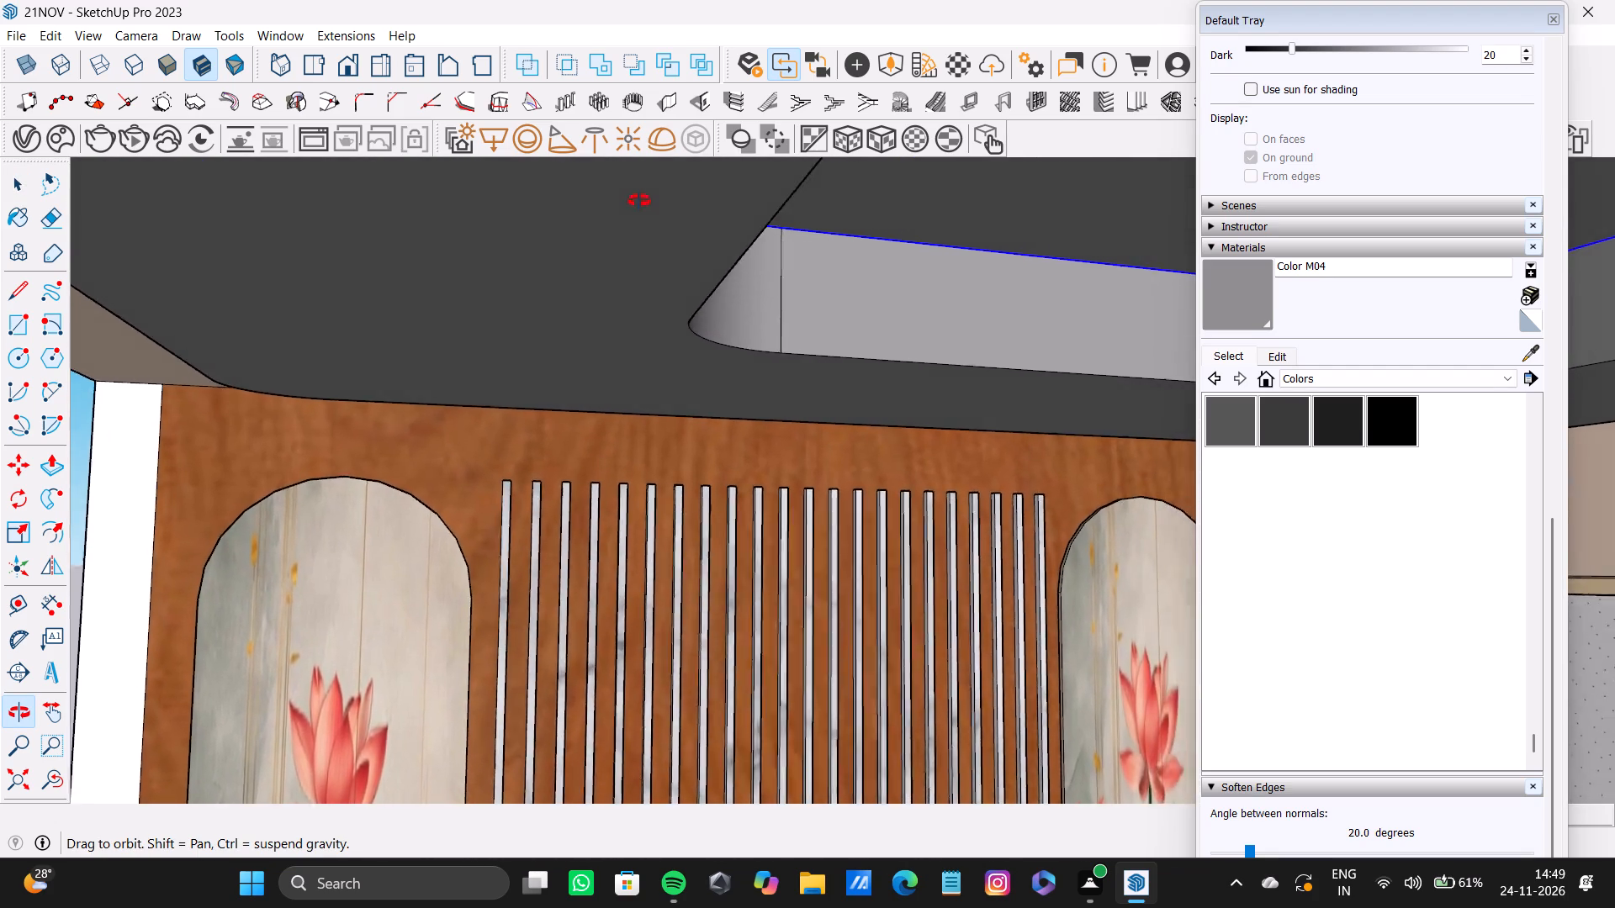
{"action": "middle_click_drag", "start_coordinate": [639, 201], "coordinate": [346, 227], "text": "shift"}
{"action": "middle_click_drag", "start_coordinate": [850, 334], "coordinate": [595, 348]}
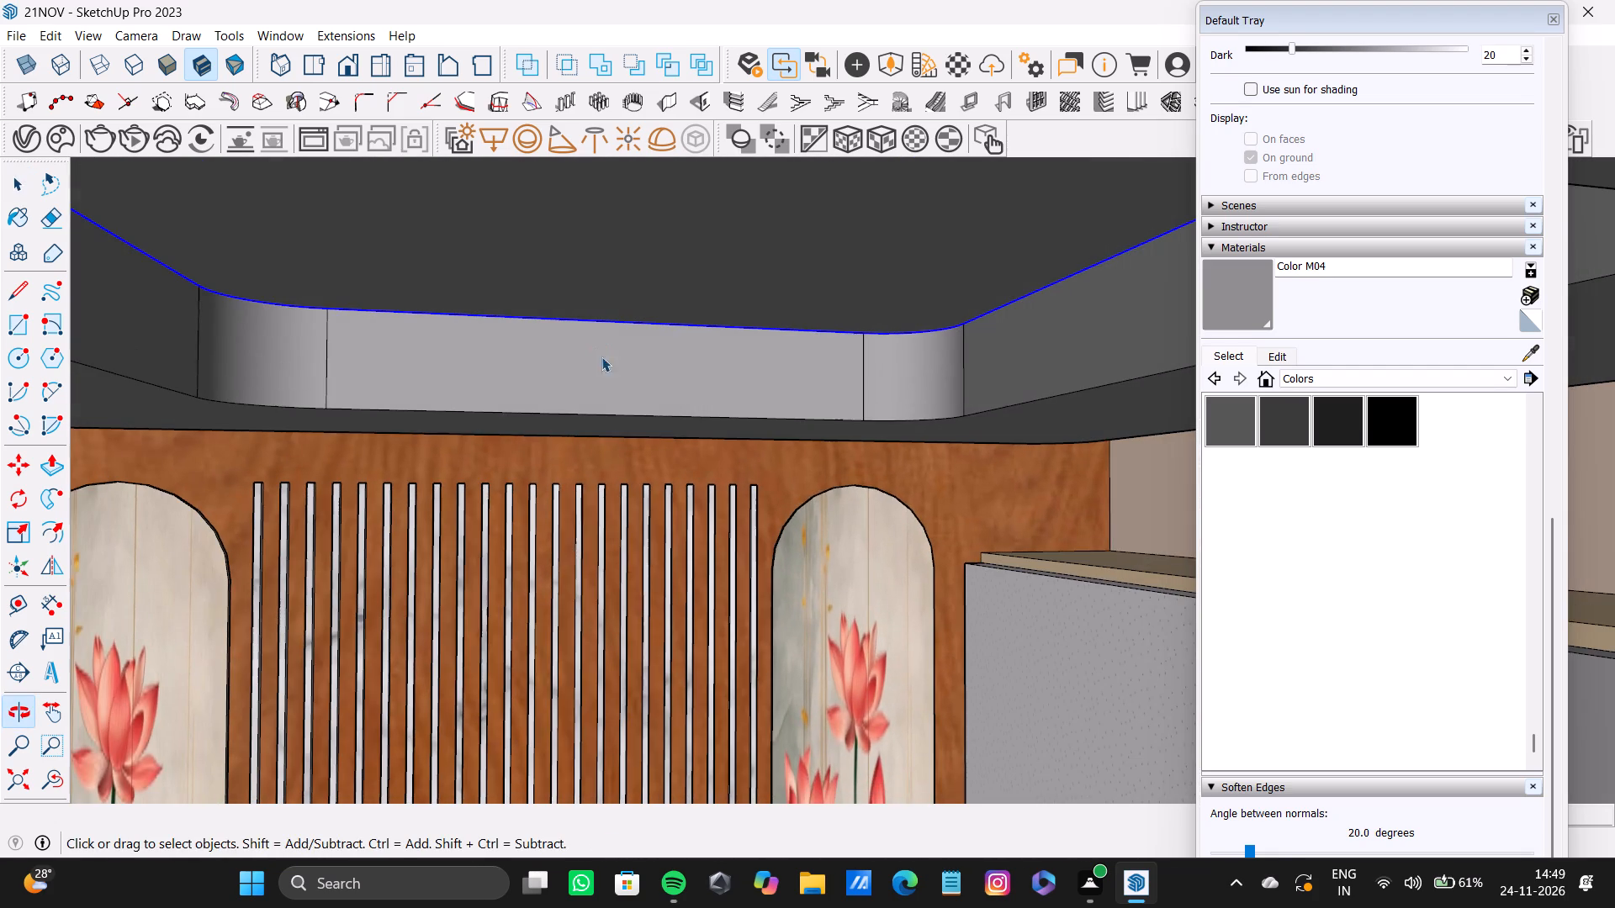
{"action": "key", "text": "m"}
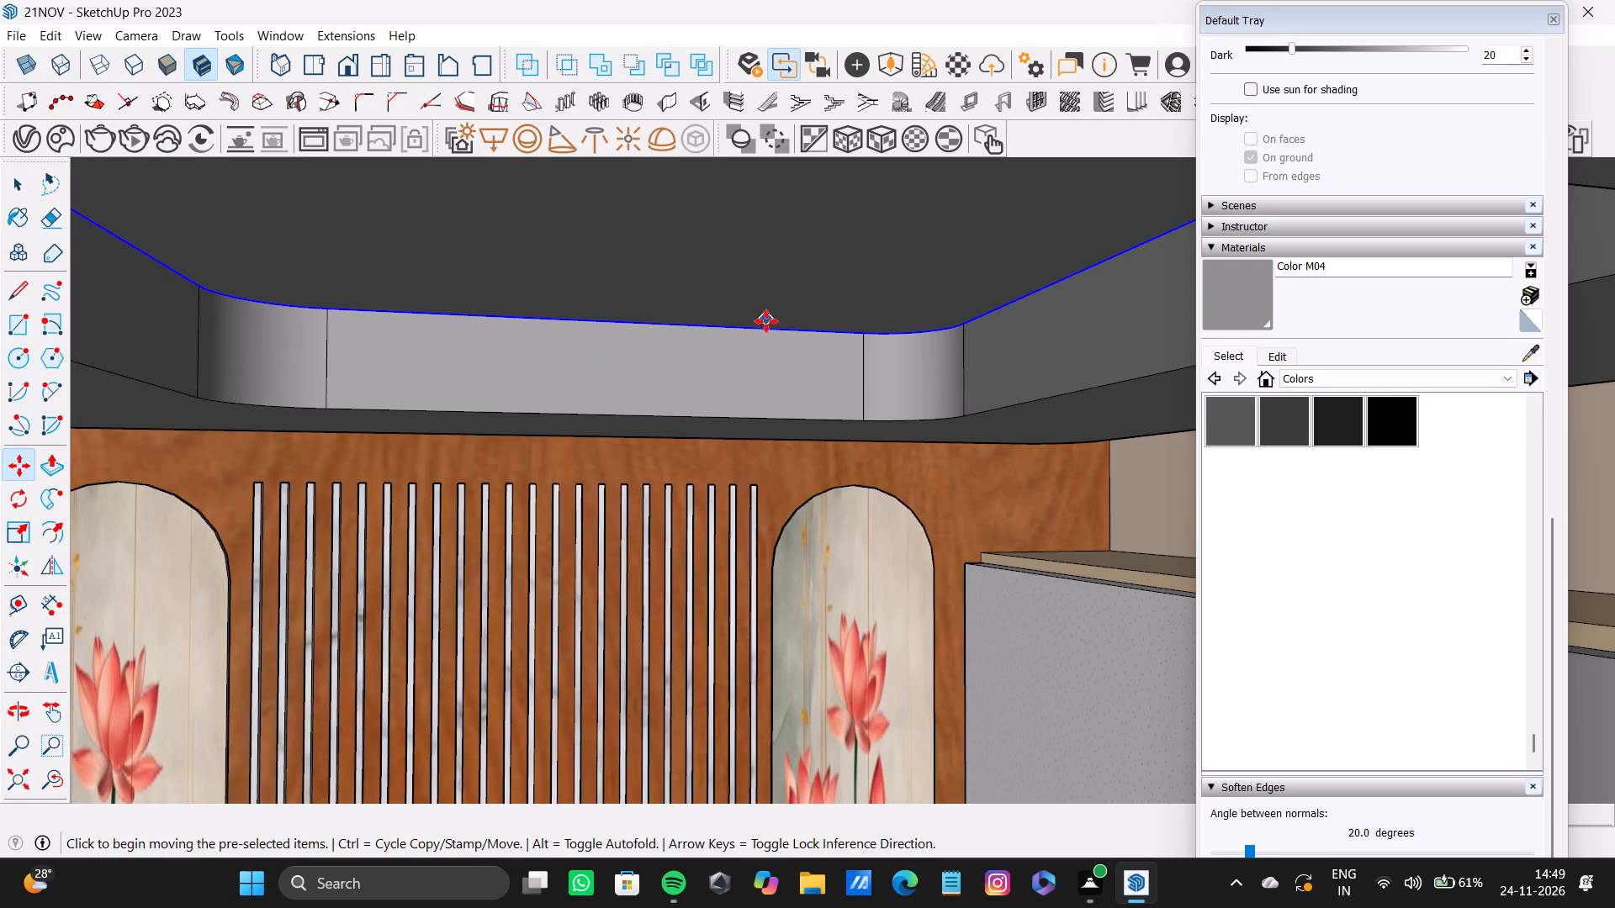
{"action": "left_click", "coordinate": [771, 329]}
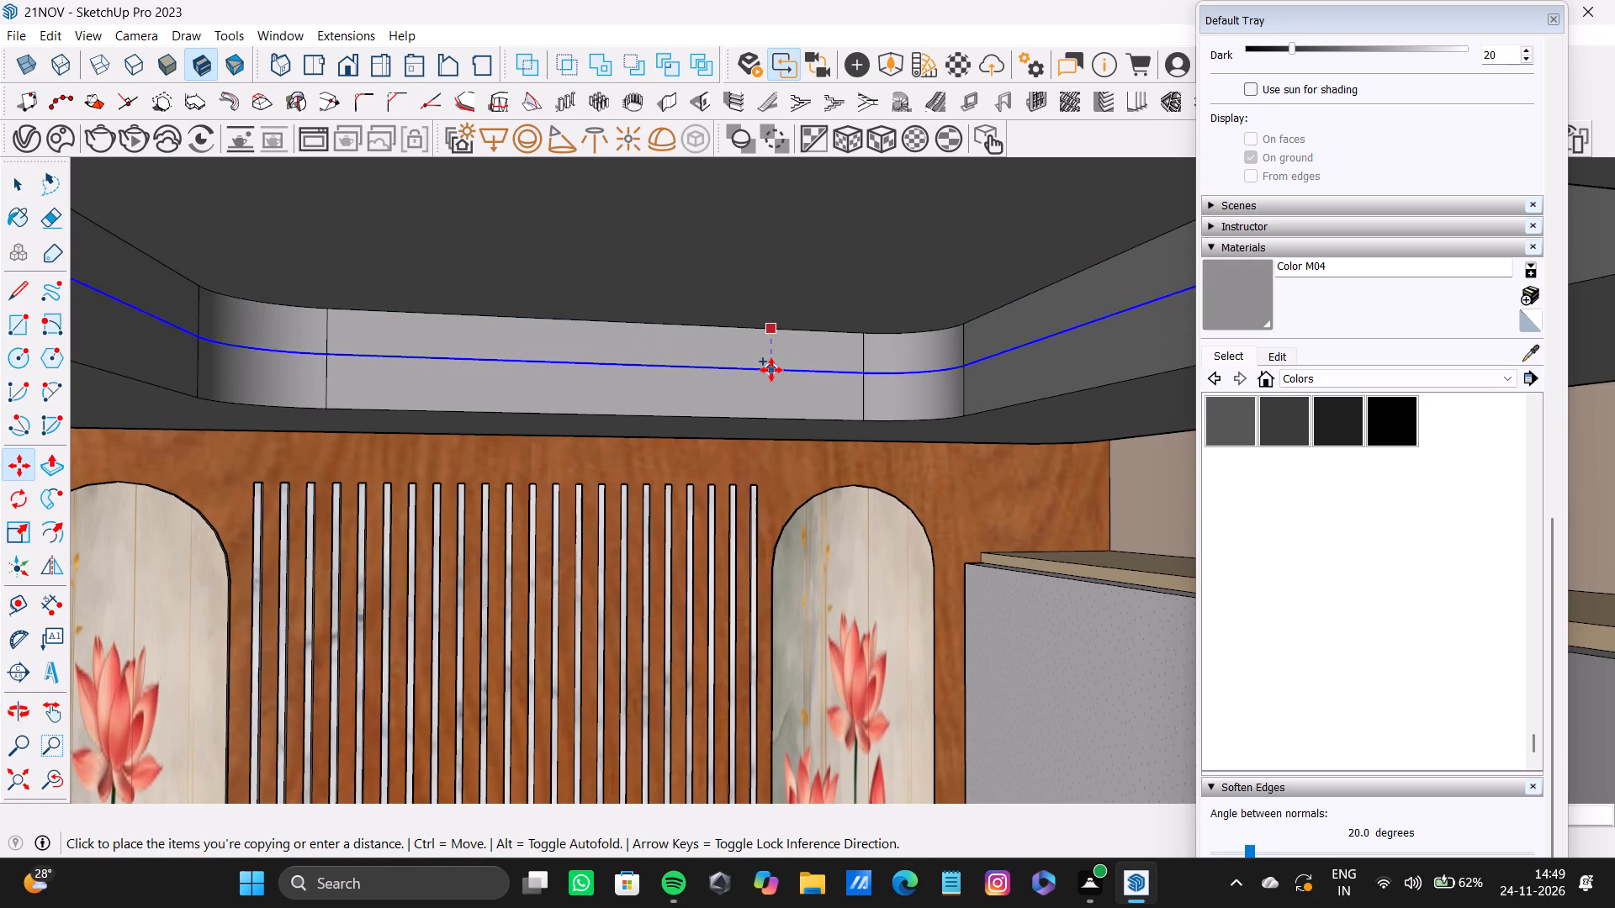
{"action": "left_click", "coordinate": [771, 362]}
{"action": "key", "text": "space"}
Select the recess's upper band above the slatted wall, including both adjoining rounded corners and their upper and lower edges.
{"action": "left_click", "coordinate": [770, 349]}
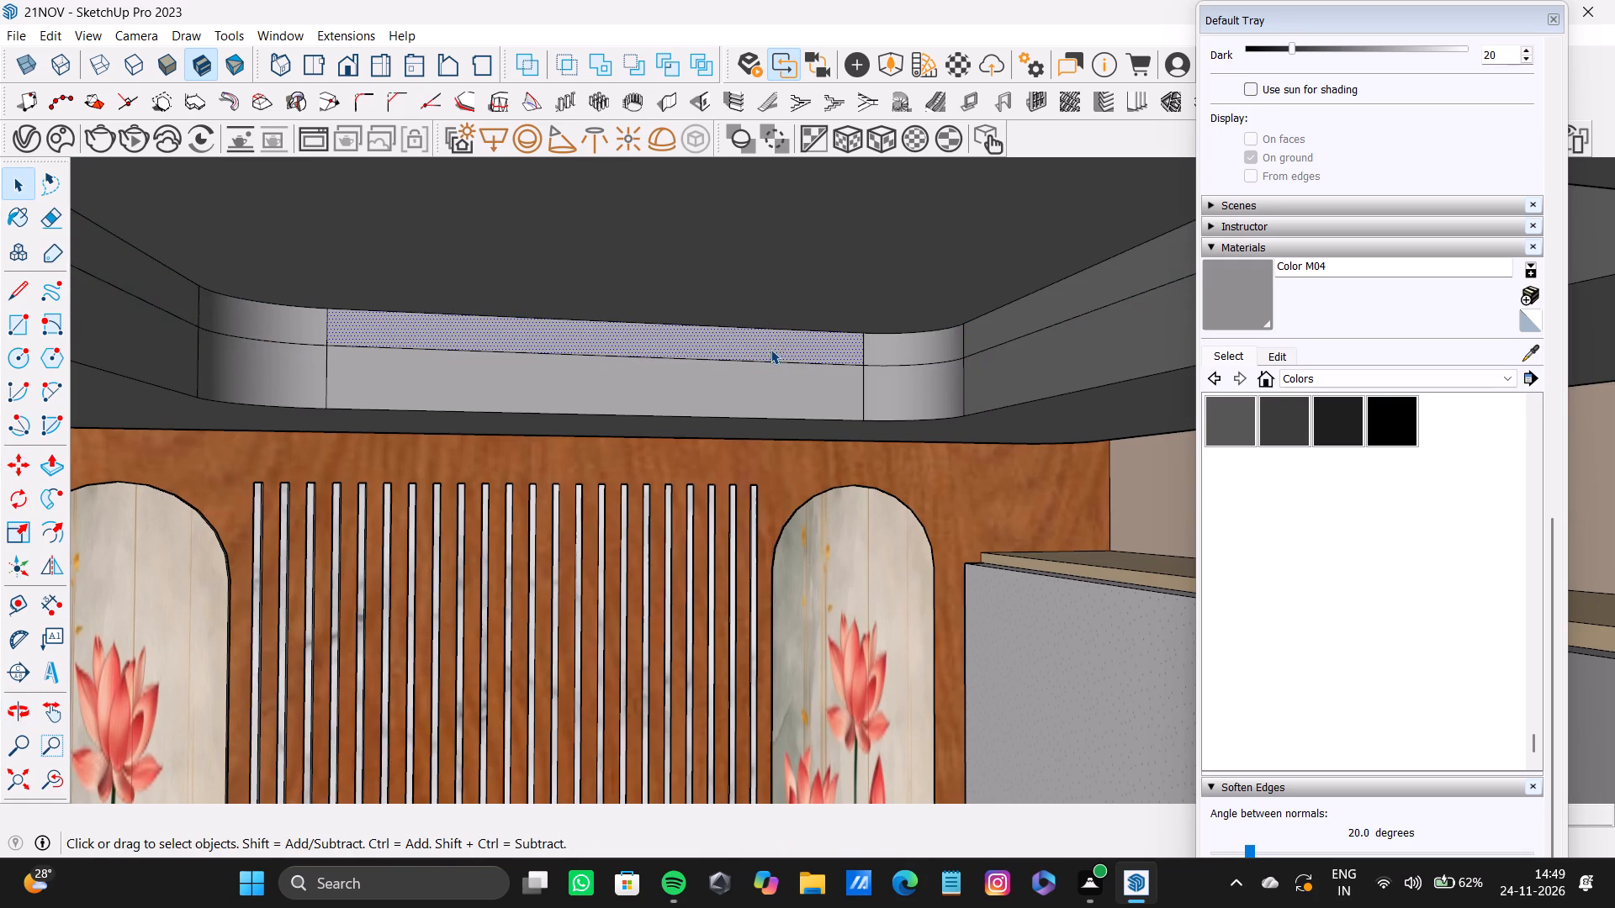
{"action": "left_click", "coordinate": [880, 340], "text": "shift"}
{"action": "left_click", "coordinate": [890, 364], "text": "shift"}
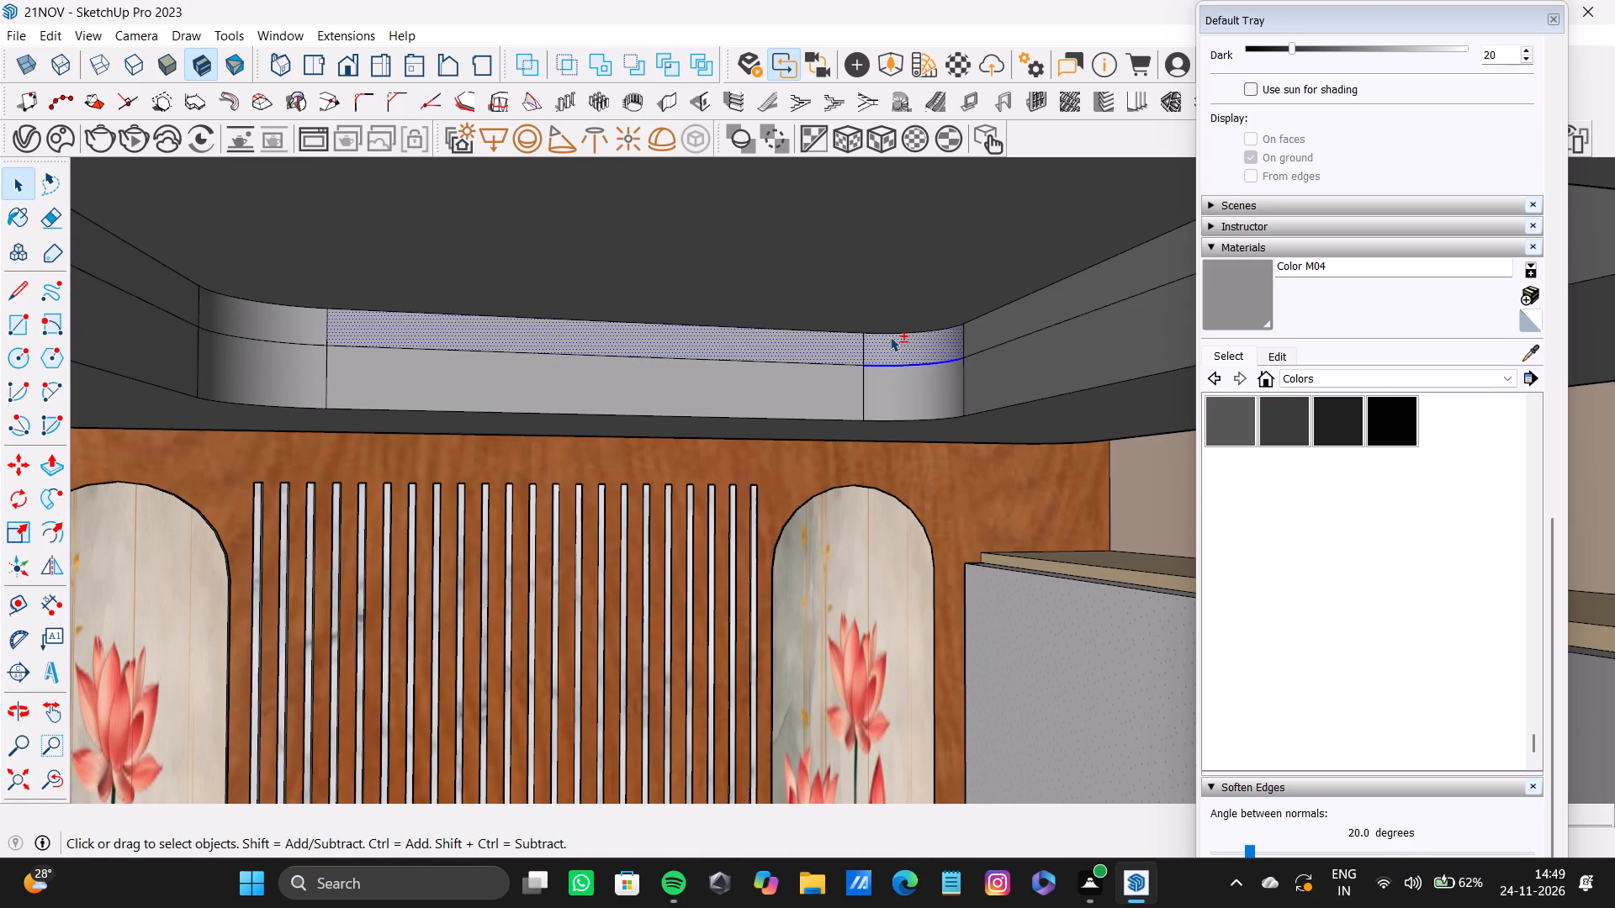
{"action": "left_click", "coordinate": [898, 336], "text": "shift"}
{"action": "left_click", "coordinate": [844, 334], "text": "shift"}
{"action": "left_click", "coordinate": [841, 365], "text": "shift"}
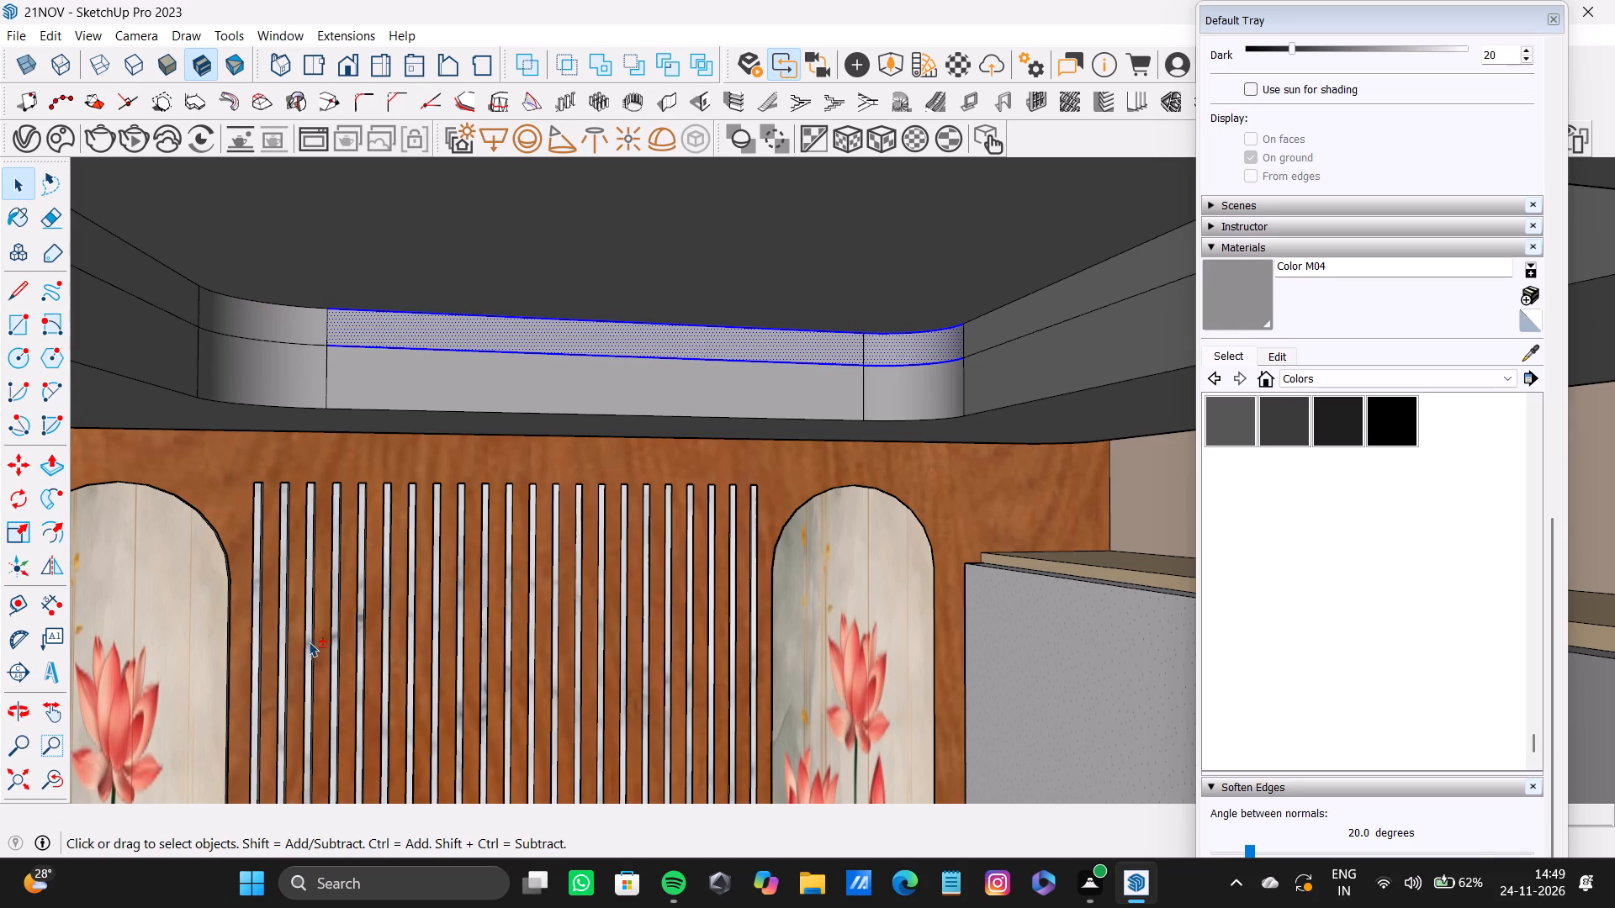
{"action": "left_click", "coordinate": [303, 317], "text": "shift"}
{"action": "left_click", "coordinate": [306, 308], "text": "shift"}
{"action": "left_click", "coordinate": [310, 340], "text": "shift"}
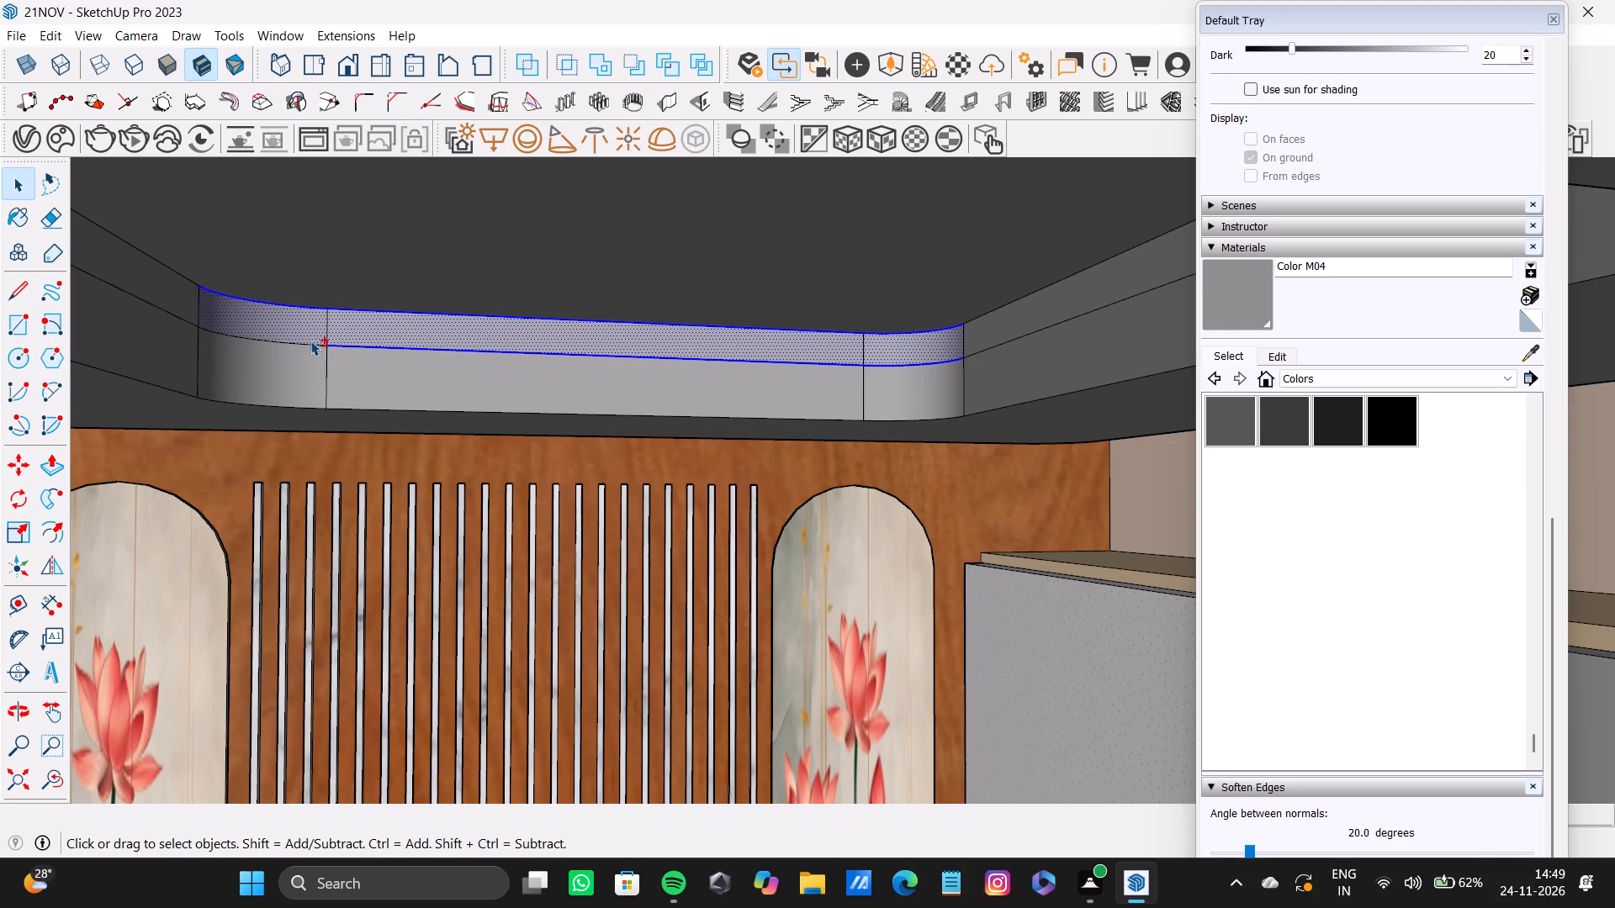
{"action": "left_click", "coordinate": [310, 339], "text": "shift"}
{"action": "left_click", "coordinate": [306, 327], "text": "shift"}
{"action": "left_click", "coordinate": [309, 345], "text": "shift"}
{"action": "left_click", "coordinate": [306, 330], "text": "shift"}
Add the band's straight section along the open side and its far rounded corner, with their edges, to the selection.
{"action": "middle_click_drag", "start_coordinate": [587, 420], "coordinate": [639, 432], "text": "shift"}
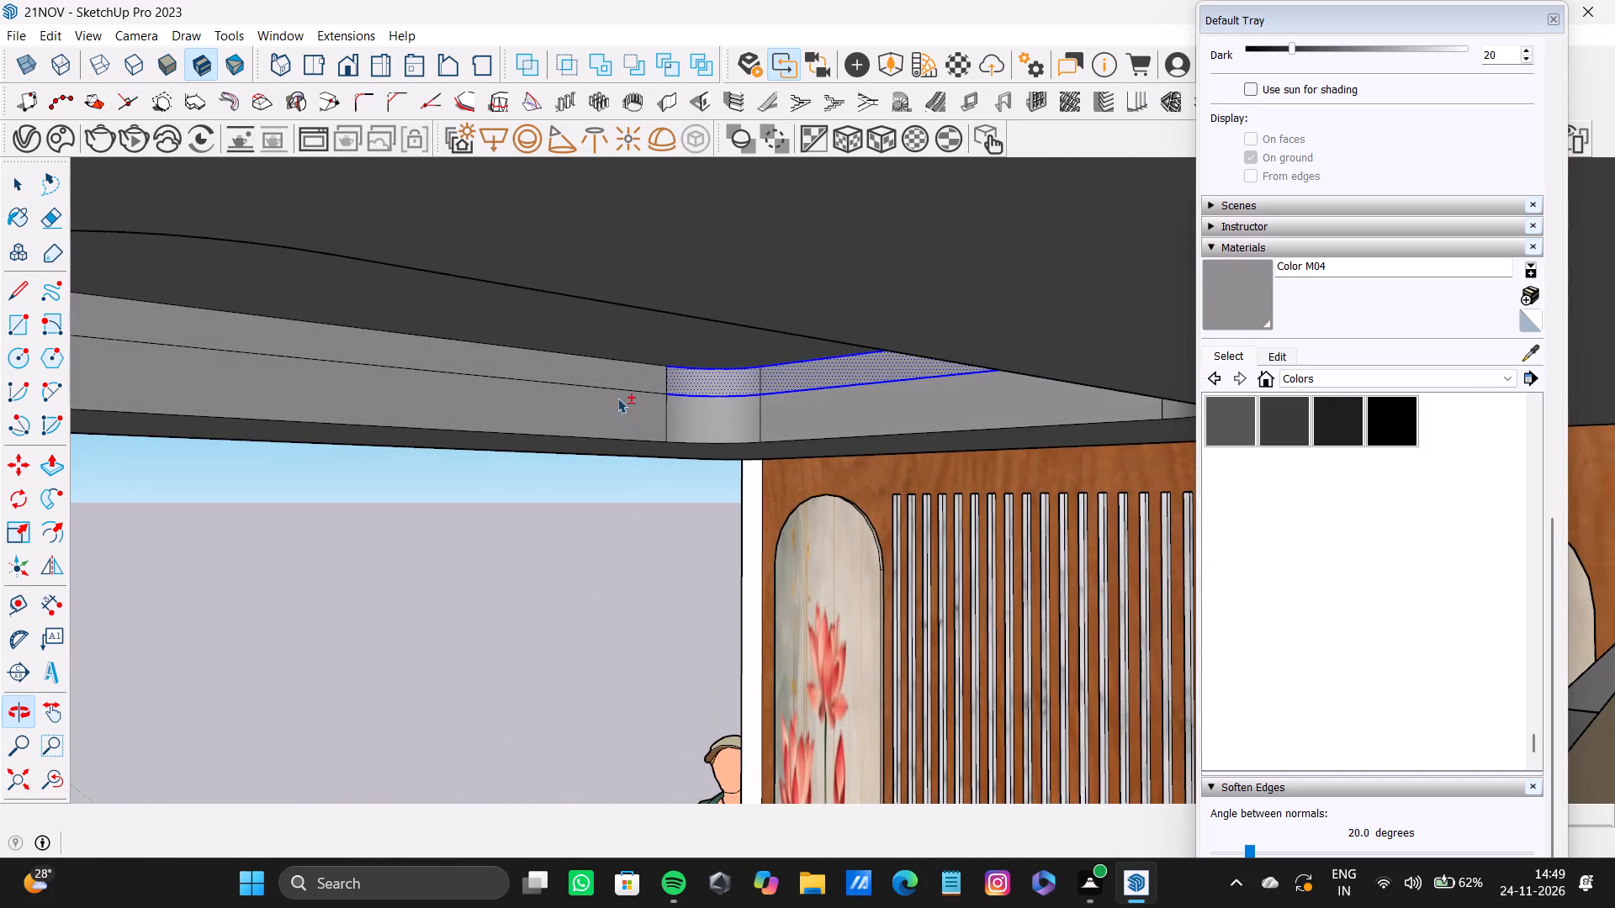
{"action": "left_click", "coordinate": [616, 383], "text": "shift"}
{"action": "left_click", "coordinate": [622, 362], "text": "shift"}
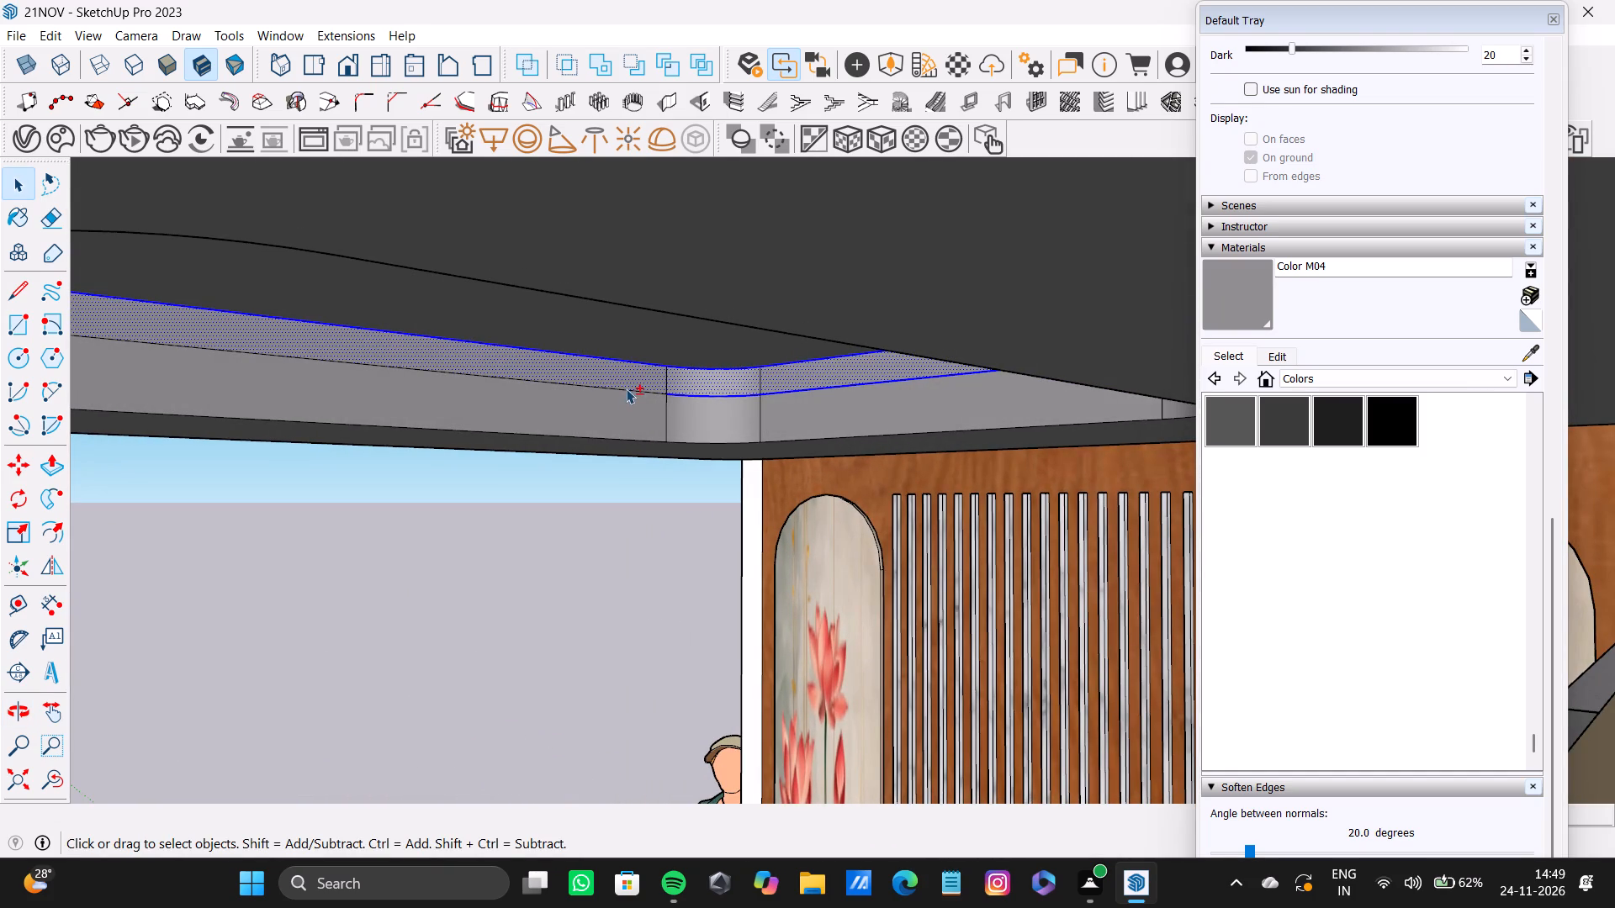
{"action": "left_click", "coordinate": [627, 392], "text": "shift"}
{"action": "middle_click_drag", "start_coordinate": [654, 383], "coordinate": [483, 340], "text": "shift"}
{"action": "scroll", "coordinate": [1200, 567], "scroll_direction": "down", "scroll_amount": 2, "text": "shift"}
{"action": "middle_click_drag", "start_coordinate": [1183, 569], "coordinate": [993, 529], "text": "shift"}
{"action": "left_click", "coordinate": [861, 514], "text": "shift"}
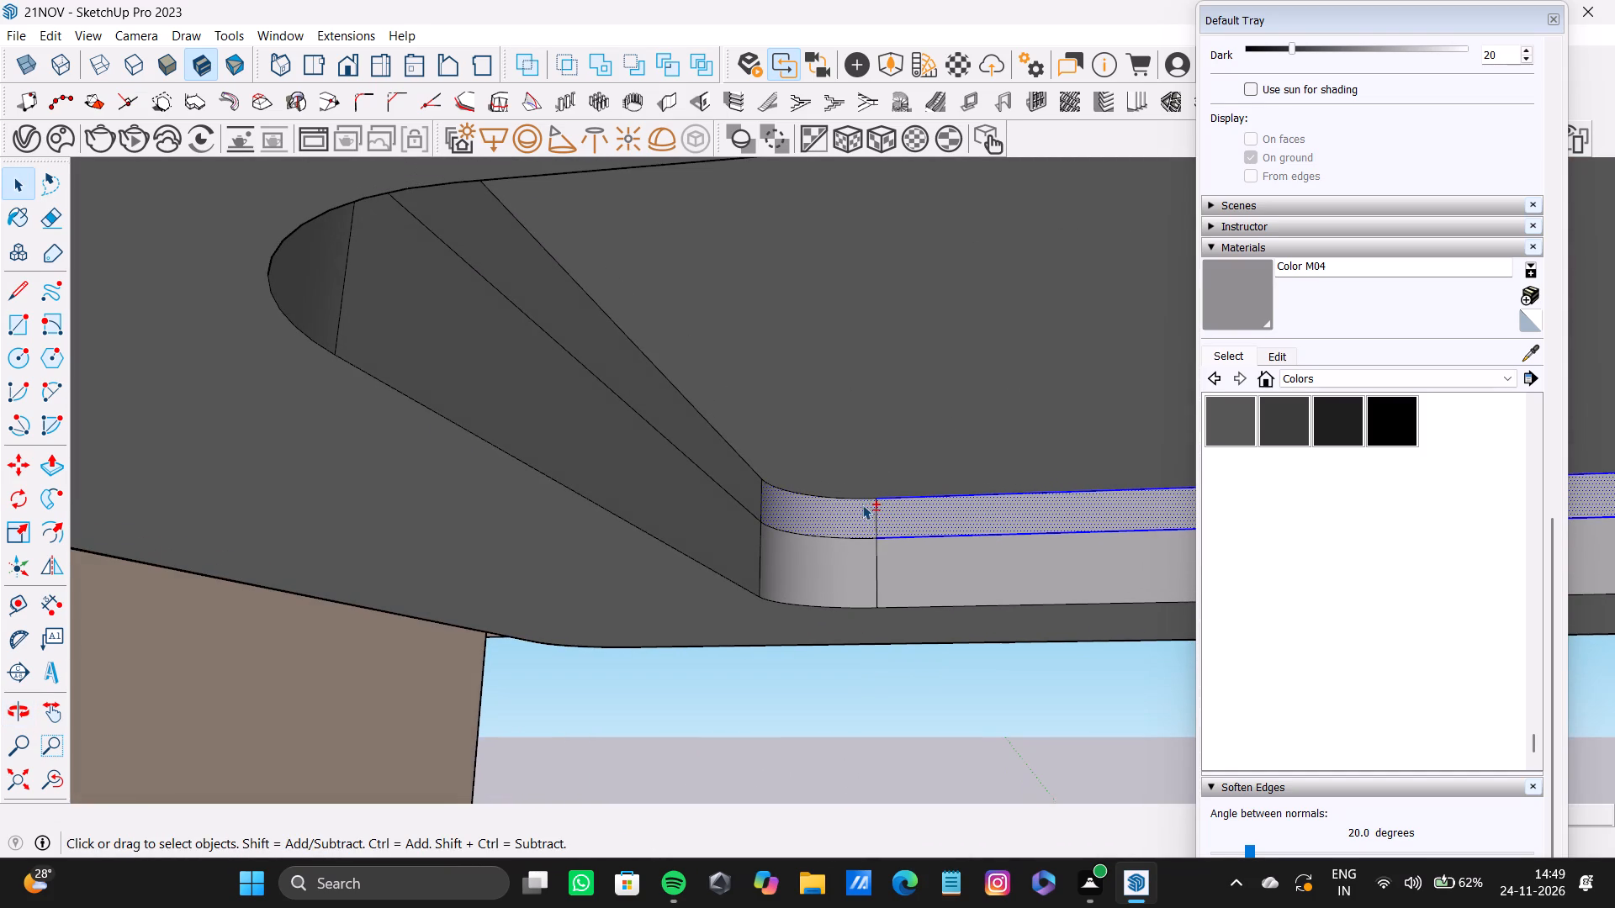
{"action": "left_click", "coordinate": [862, 498], "text": "shift"}
{"action": "left_click", "coordinate": [849, 540], "text": "shift"}
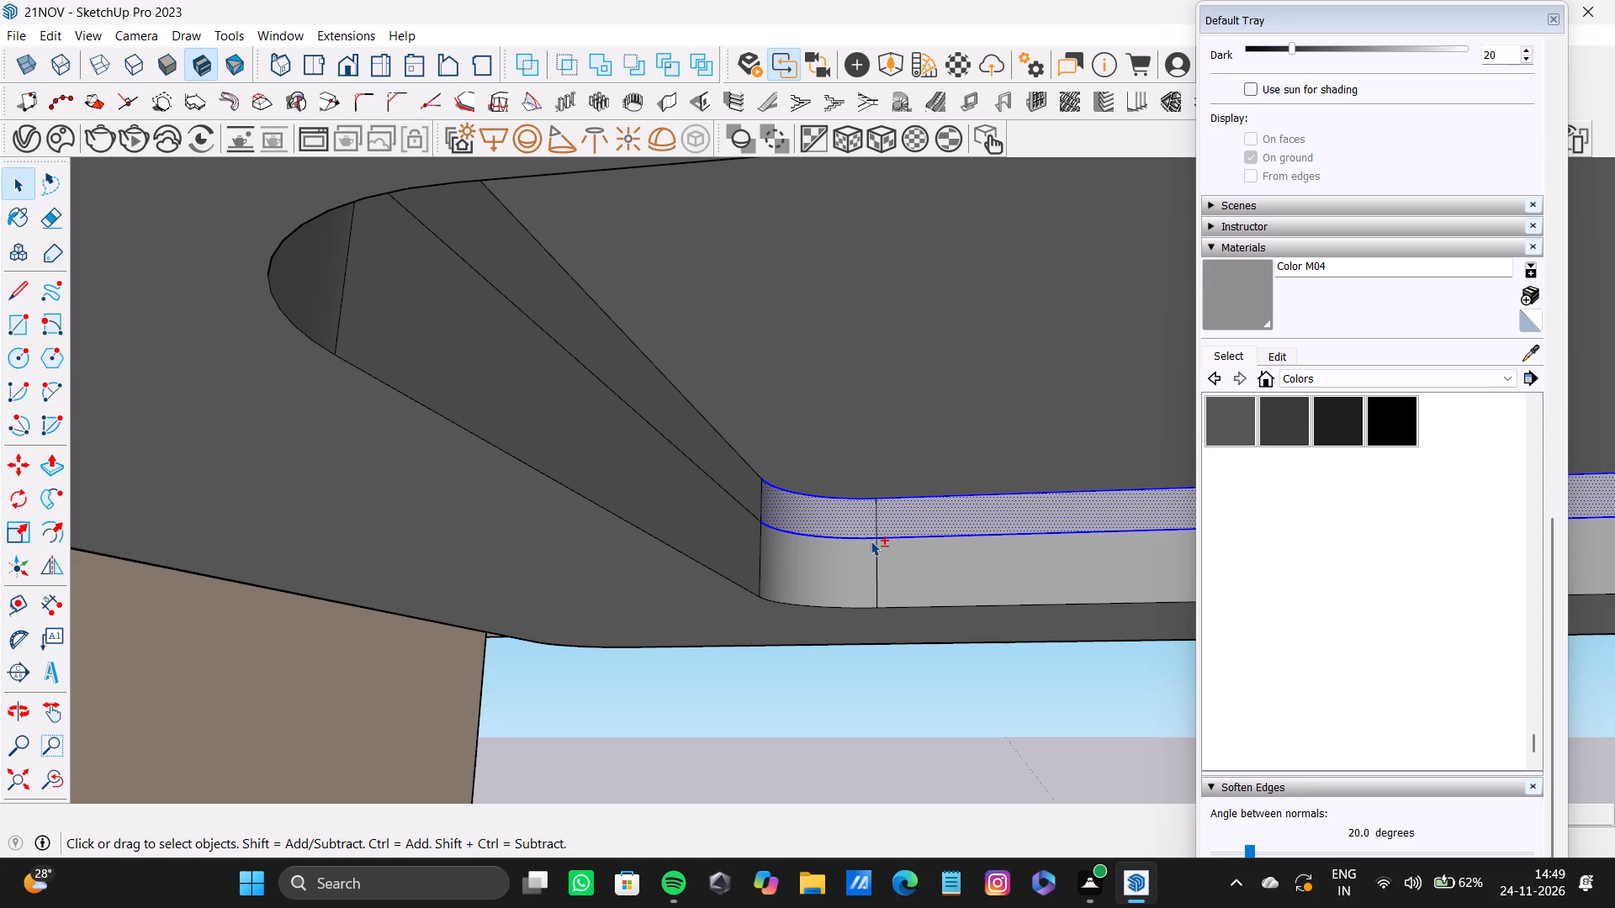
Add the upper band's straight section opposite the slatted wall, with its top and bottom edges, to the selection.
{"action": "middle_click_drag", "start_coordinate": [1003, 417], "coordinate": [853, 404]}
{"action": "middle_click_drag", "start_coordinate": [844, 405], "coordinate": [826, 414], "text": "shift"}
{"action": "scroll", "coordinate": [816, 456], "scroll_direction": "up", "scroll_amount": 6, "text": "shift"}
{"action": "left_click", "coordinate": [844, 467], "text": "shift"}
{"action": "left_click", "coordinate": [857, 499], "text": "shift"}
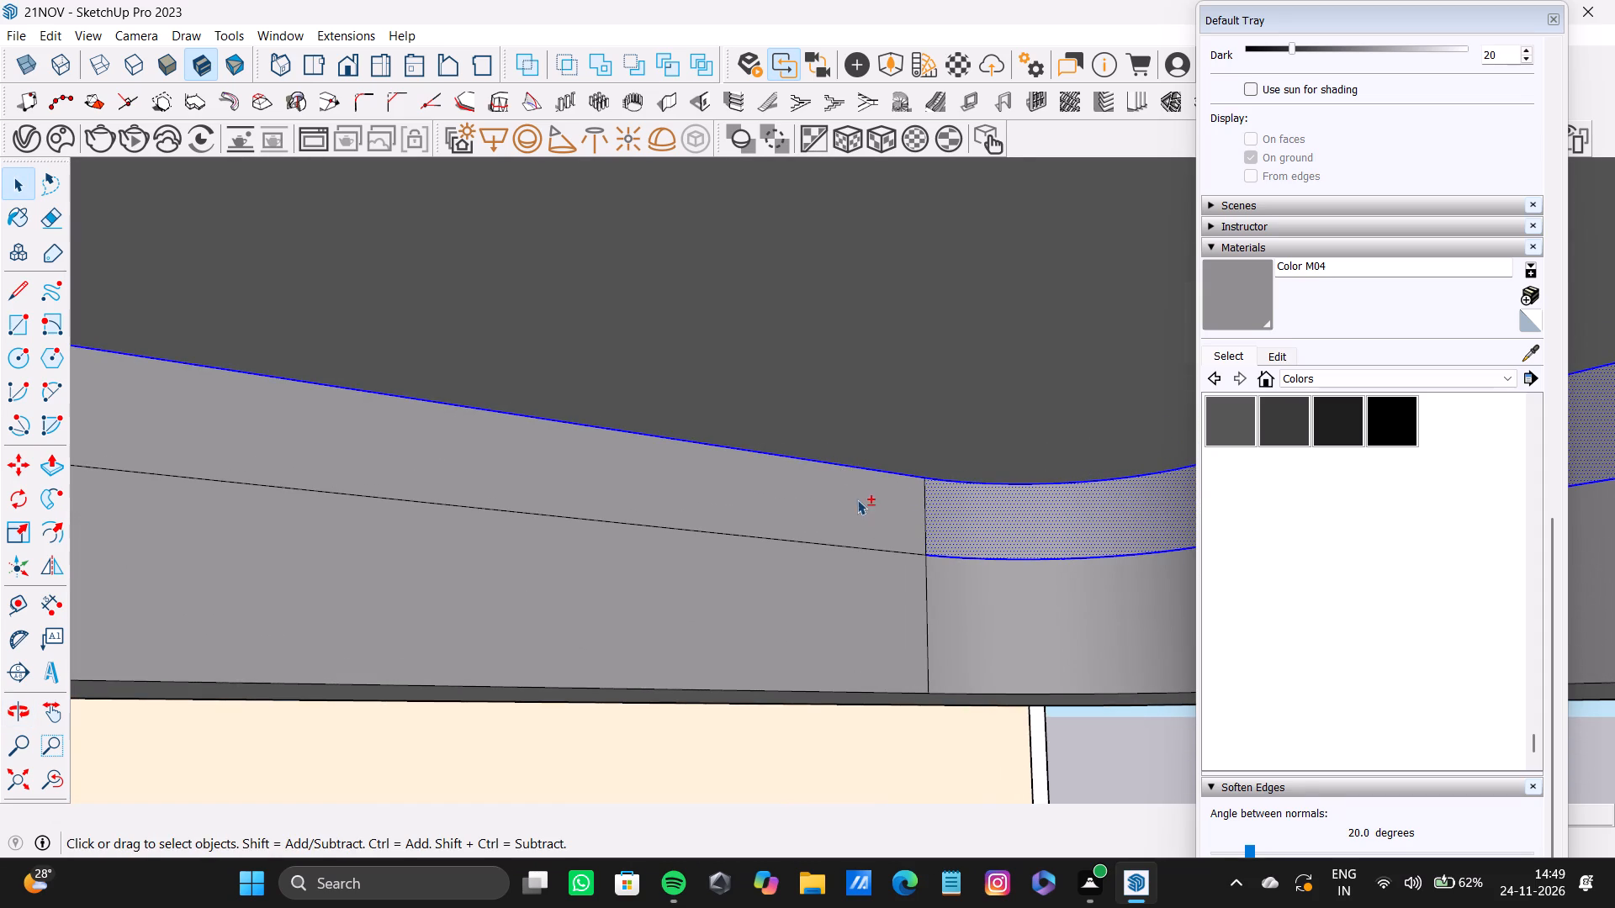
{"action": "left_click", "coordinate": [867, 555], "text": "shift"}
{"action": "left_click", "coordinate": [870, 539], "text": "shift"}
{"action": "left_click", "coordinate": [876, 562], "text": "shift"}
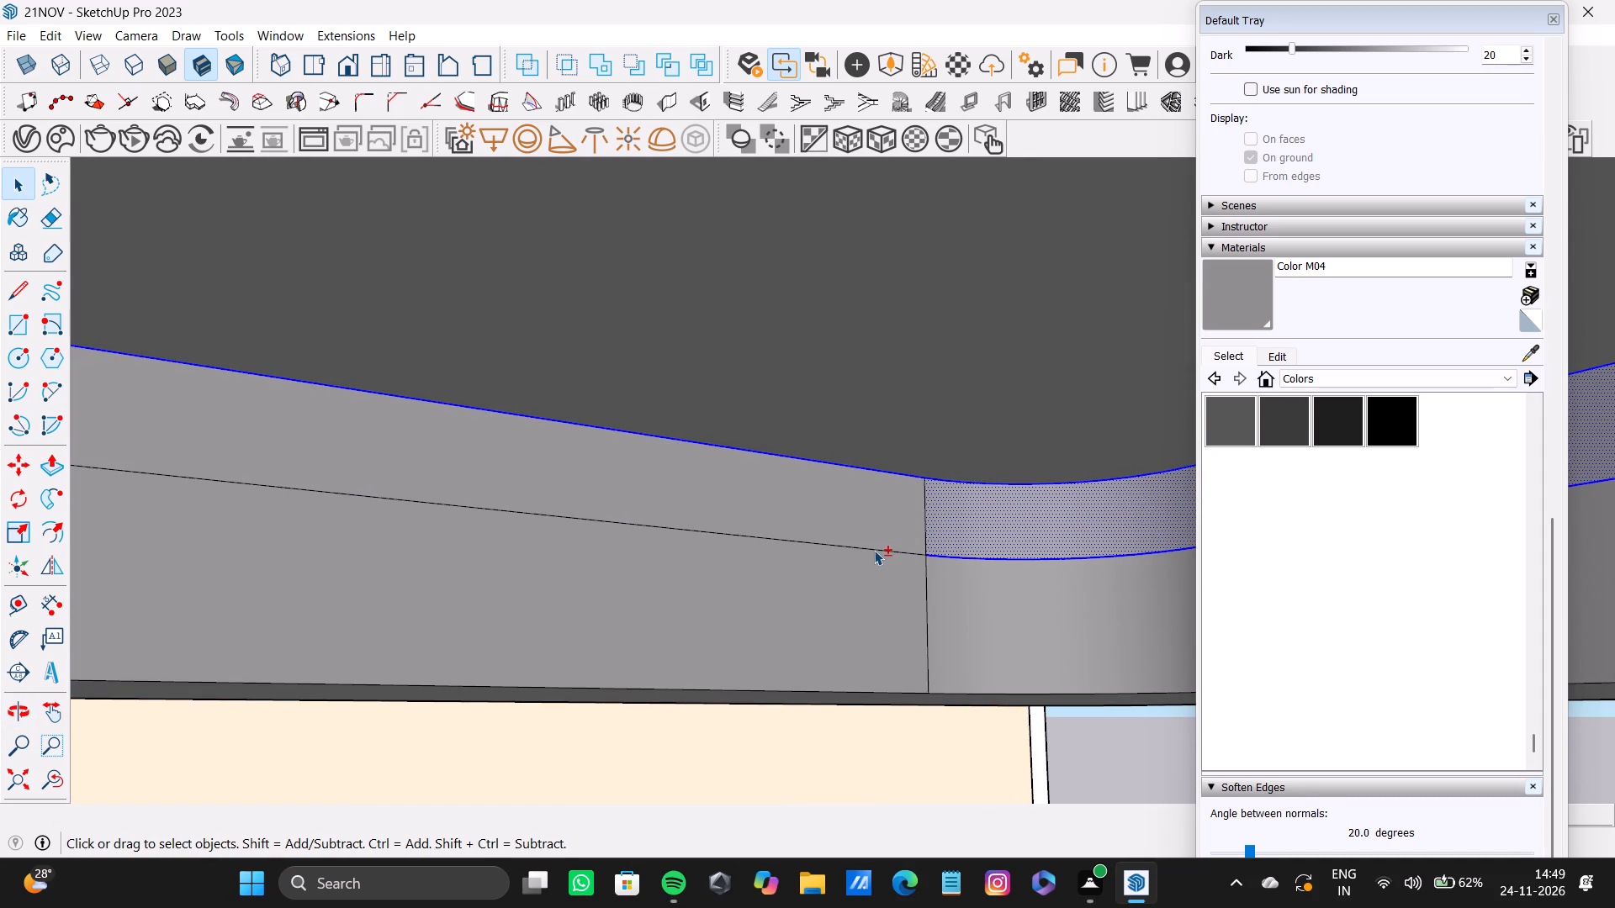
{"action": "left_click", "coordinate": [874, 550], "text": "shift"}
{"action": "left_click", "coordinate": [869, 491], "text": "shift"}
Add the last rounded corner and the remaining straight side of the upper band, with their edges, to the selection.
{"action": "middle_click_drag", "start_coordinate": [955, 522], "coordinate": [1239, 490], "text": "shift"}
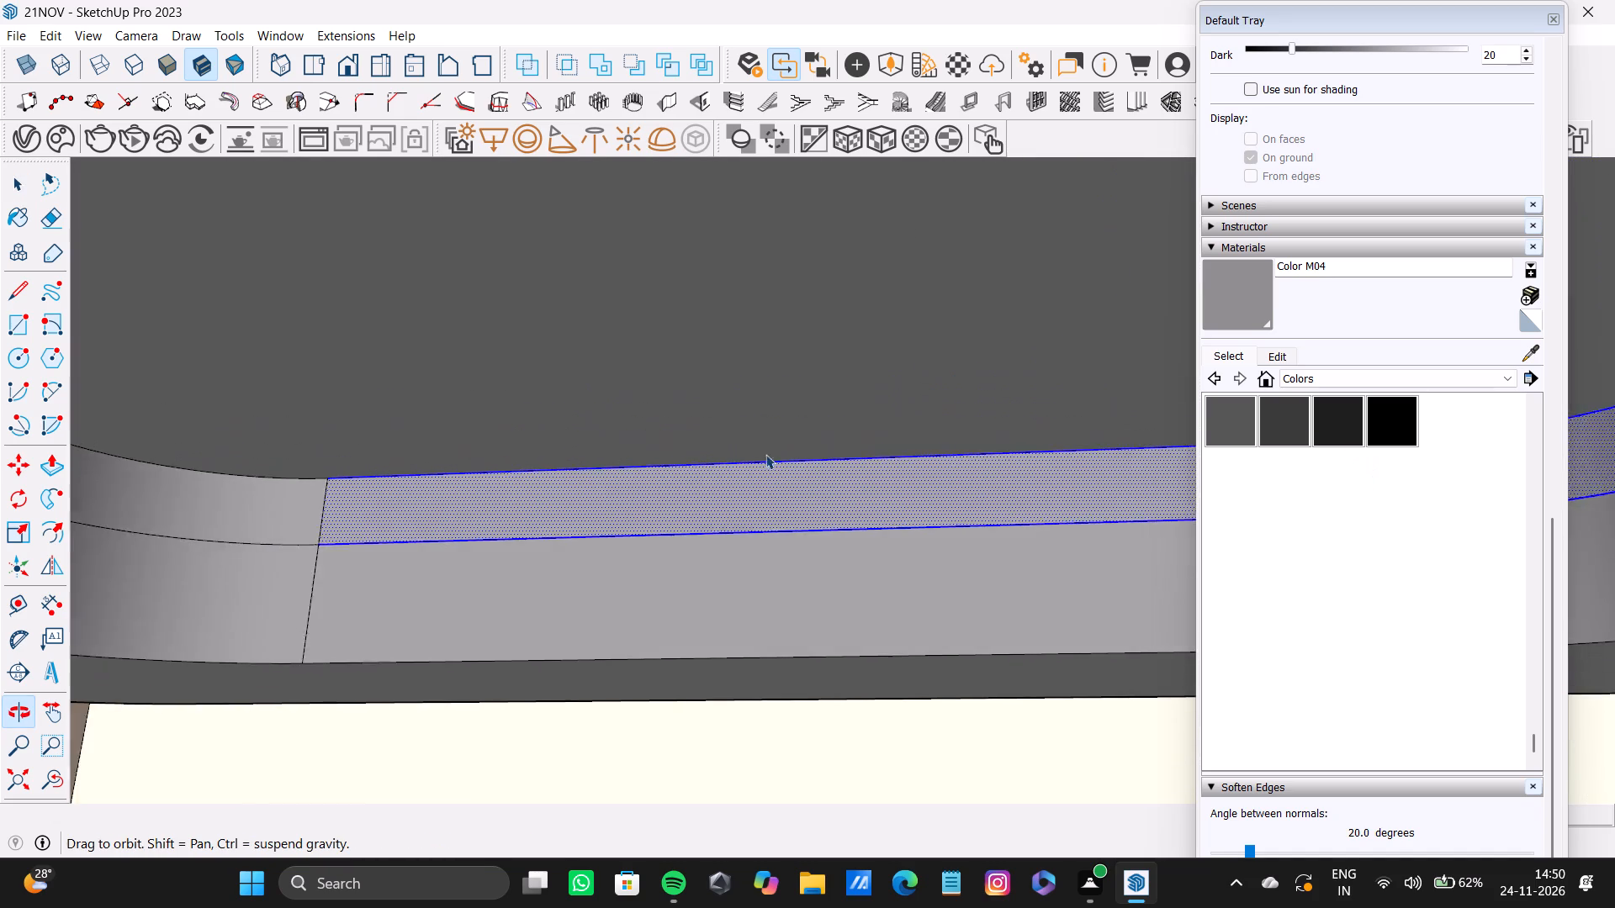
{"action": "scroll", "coordinate": [747, 467], "scroll_direction": "down", "scroll_amount": 3}
{"action": "middle_click_drag", "start_coordinate": [731, 475], "coordinate": [1114, 473], "text": "shift"}
{"action": "left_click_drag", "start_coordinate": [823, 516], "coordinate": [822, 503], "text": "shift"}
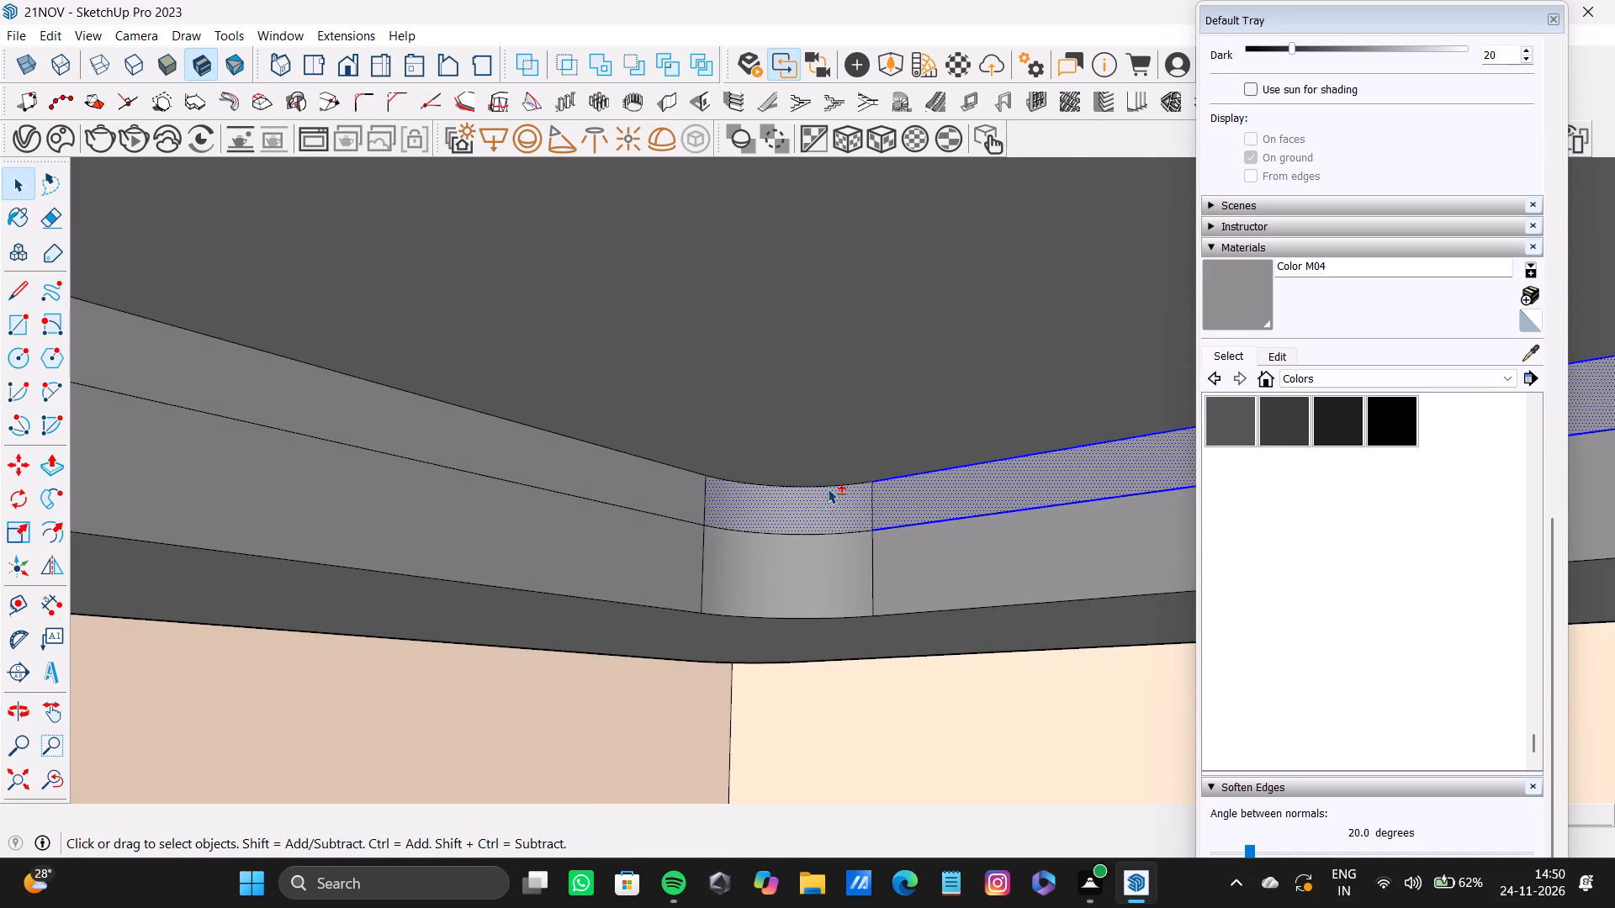
{"action": "left_click", "coordinate": [828, 488], "text": "shift"}
{"action": "left_click", "coordinate": [834, 523], "text": "shift"}
{"action": "left_click", "coordinate": [838, 488], "text": "shift"}
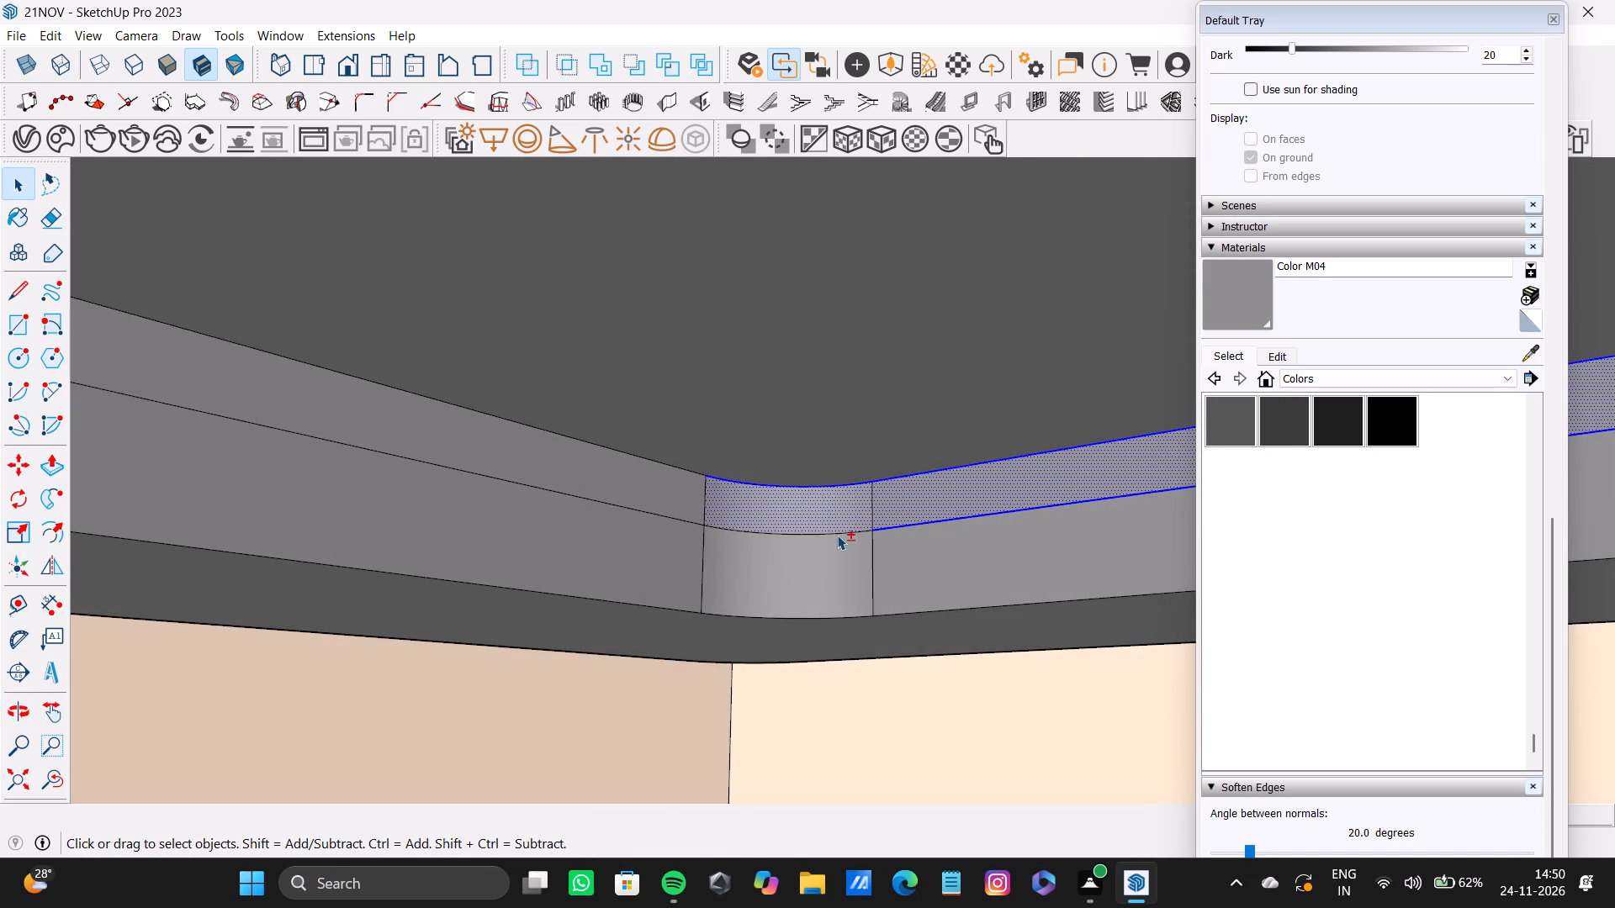
{"action": "left_click", "coordinate": [837, 535], "text": "shift"}
{"action": "middle_click_drag", "start_coordinate": [796, 405], "coordinate": [972, 432], "text": "shift"}
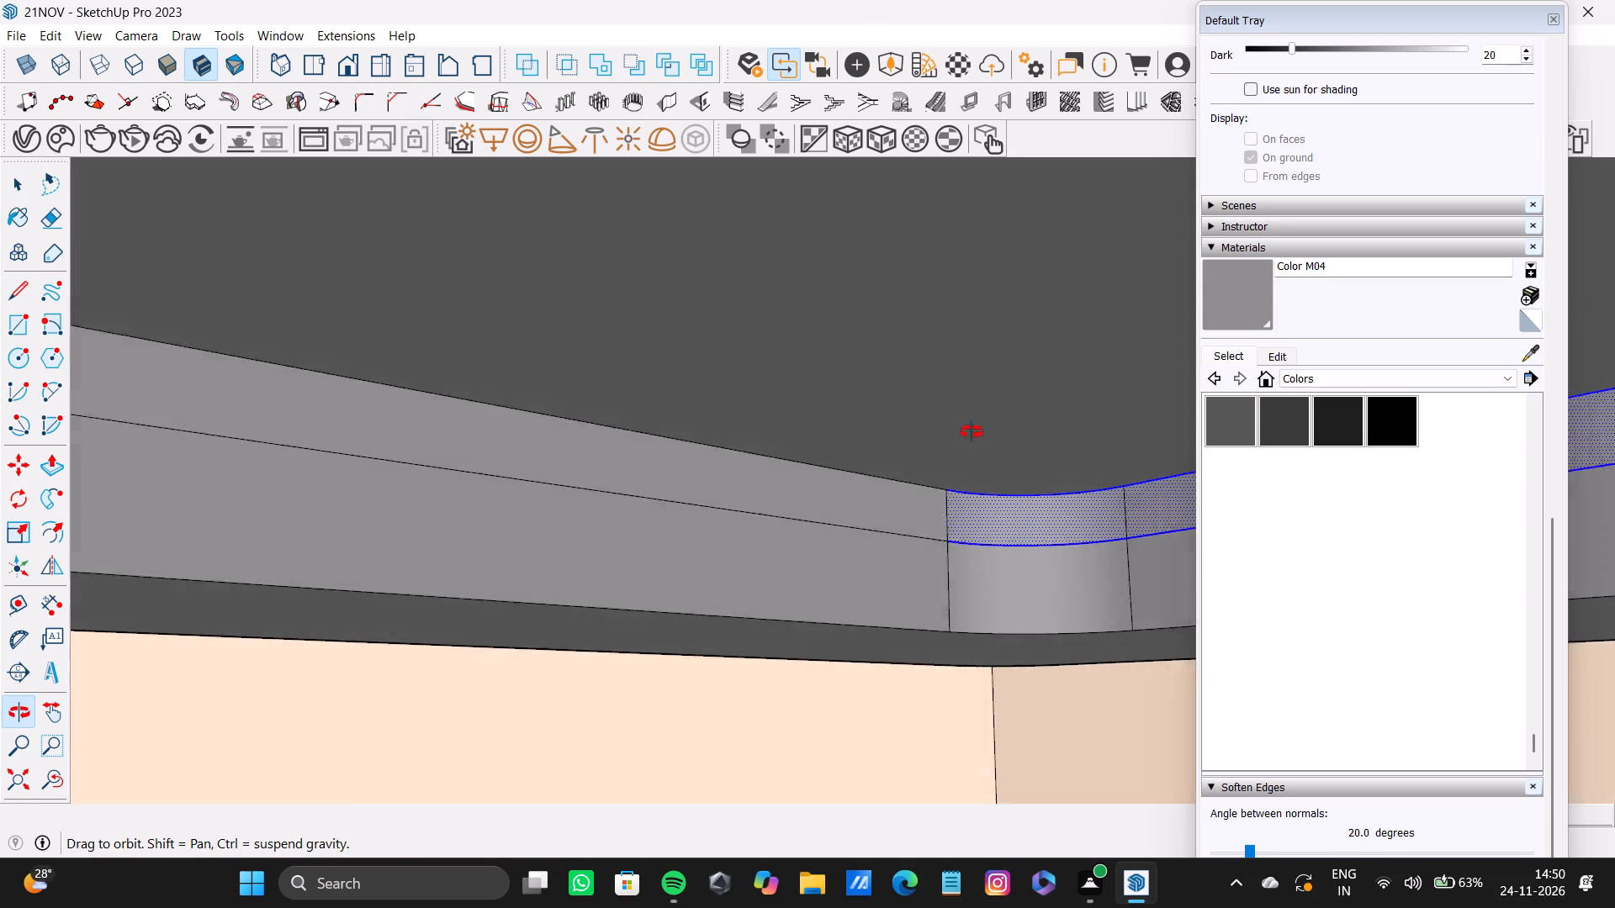
{"action": "middle_click_drag", "start_coordinate": [972, 432], "coordinate": [846, 463], "text": "shift"}
{"action": "scroll", "coordinate": [834, 500], "scroll_direction": "up", "scroll_amount": 2, "text": "shift"}
{"action": "left_click", "coordinate": [837, 501], "text": "shift"}
{"action": "left_click", "coordinate": [874, 478], "text": "shift"}
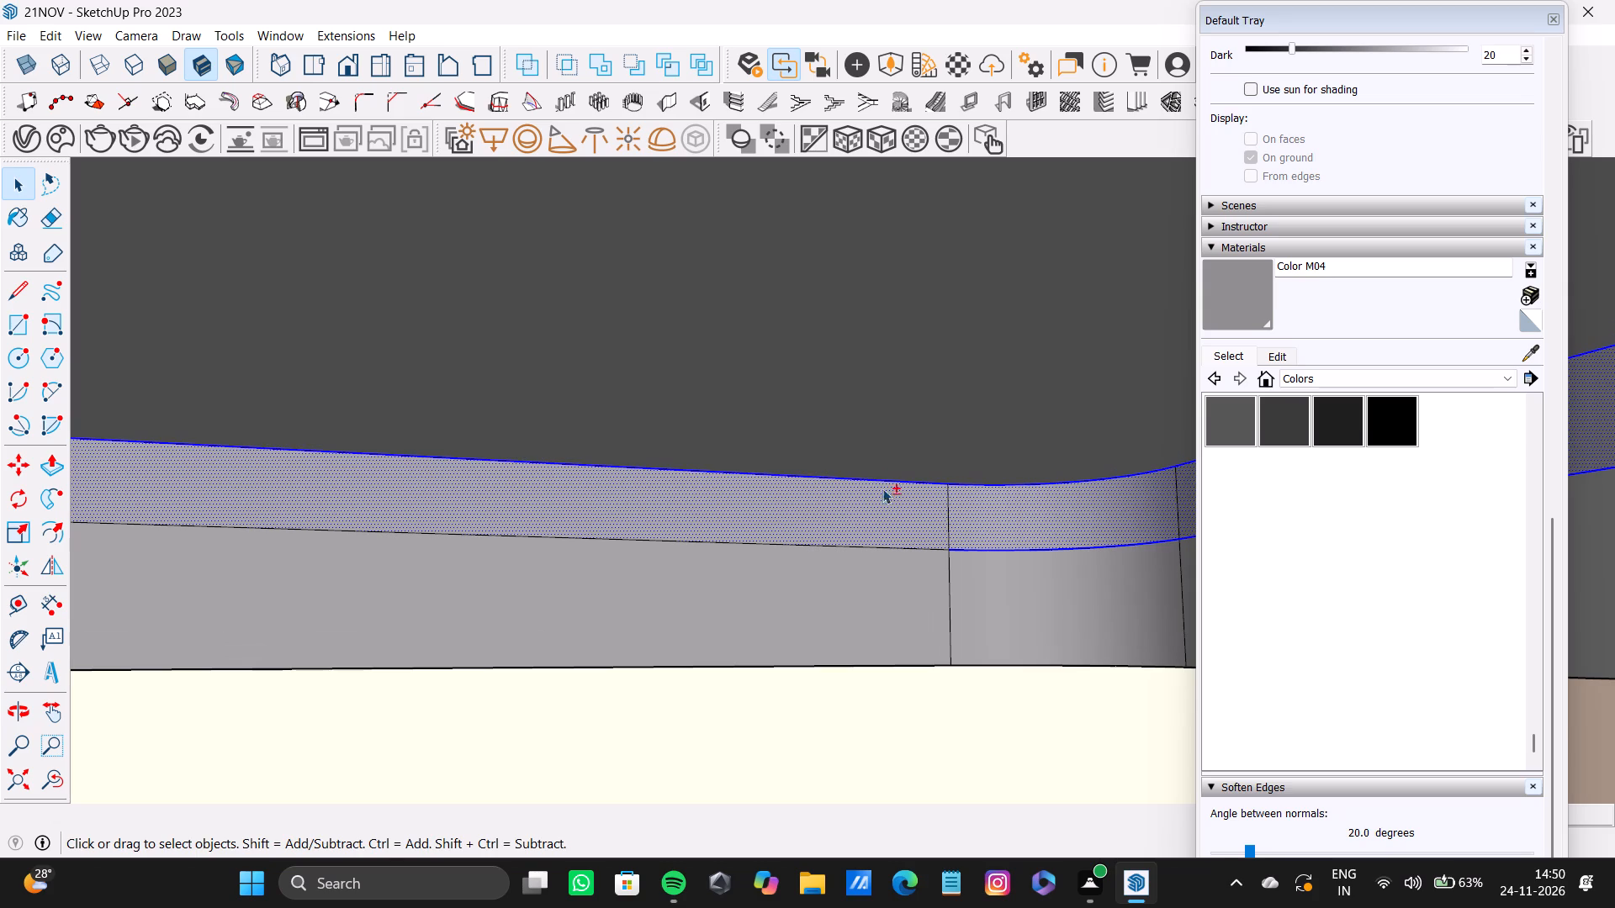
{"action": "left_click", "coordinate": [874, 548], "text": "shift"}
Check the selection all around the recess and make the complete upper band a group.
{"action": "middle_click_drag", "start_coordinate": [826, 493], "coordinate": [898, 519], "text": "shift"}
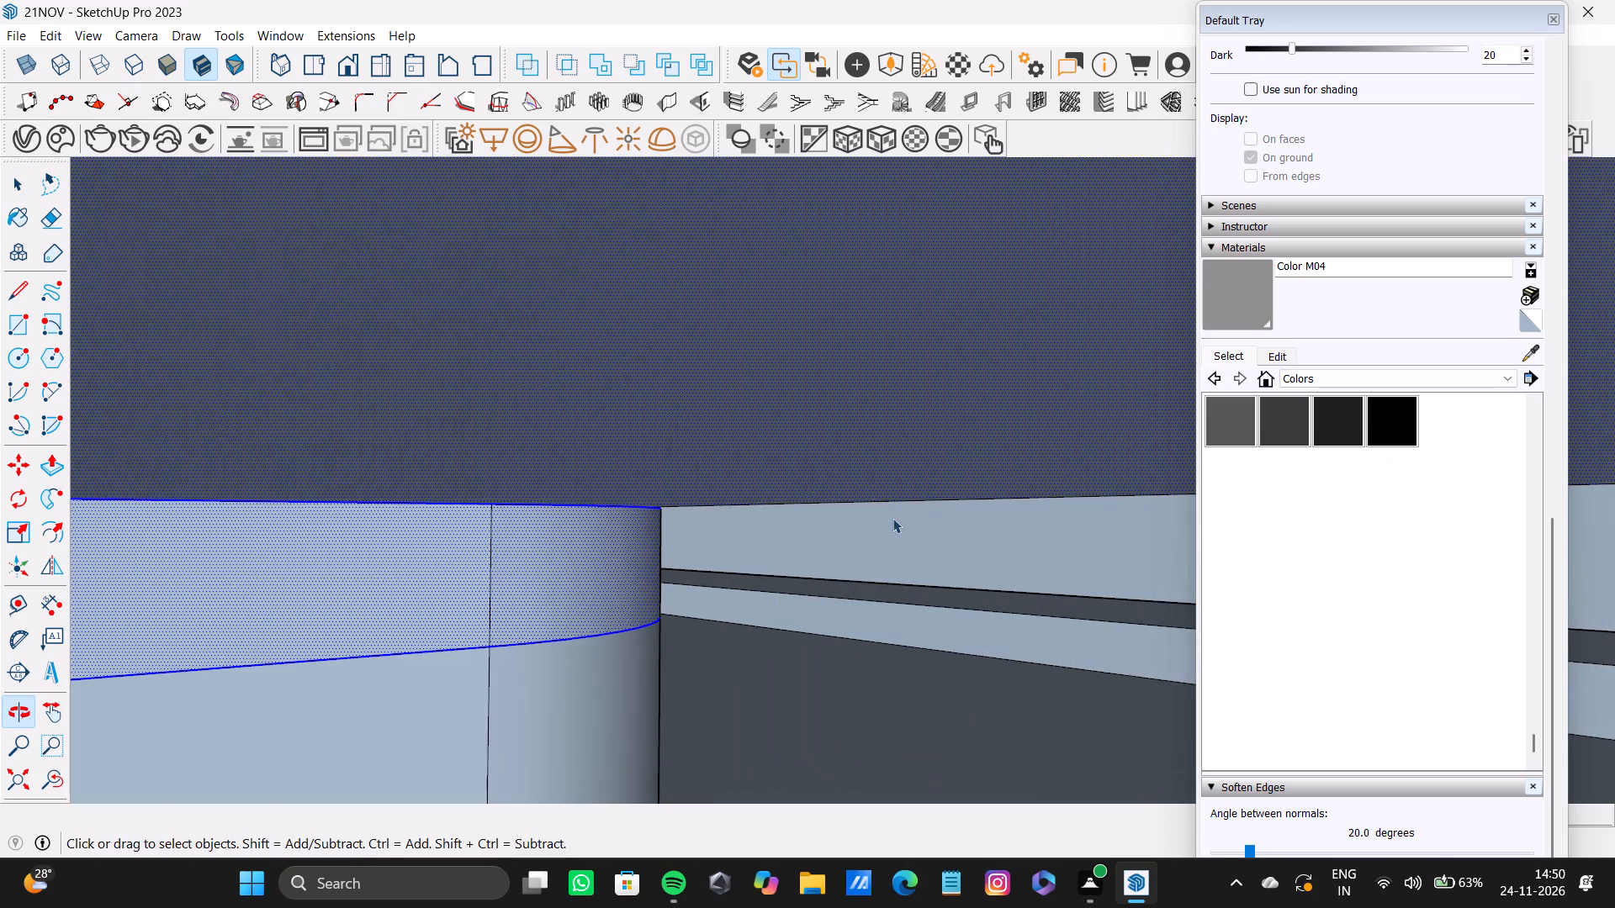
{"action": "middle_click_drag", "start_coordinate": [886, 514], "coordinate": [1235, 385], "text": "shift"}
{"action": "middle_click_drag", "start_coordinate": [220, 262], "coordinate": [723, 252], "text": "shift"}
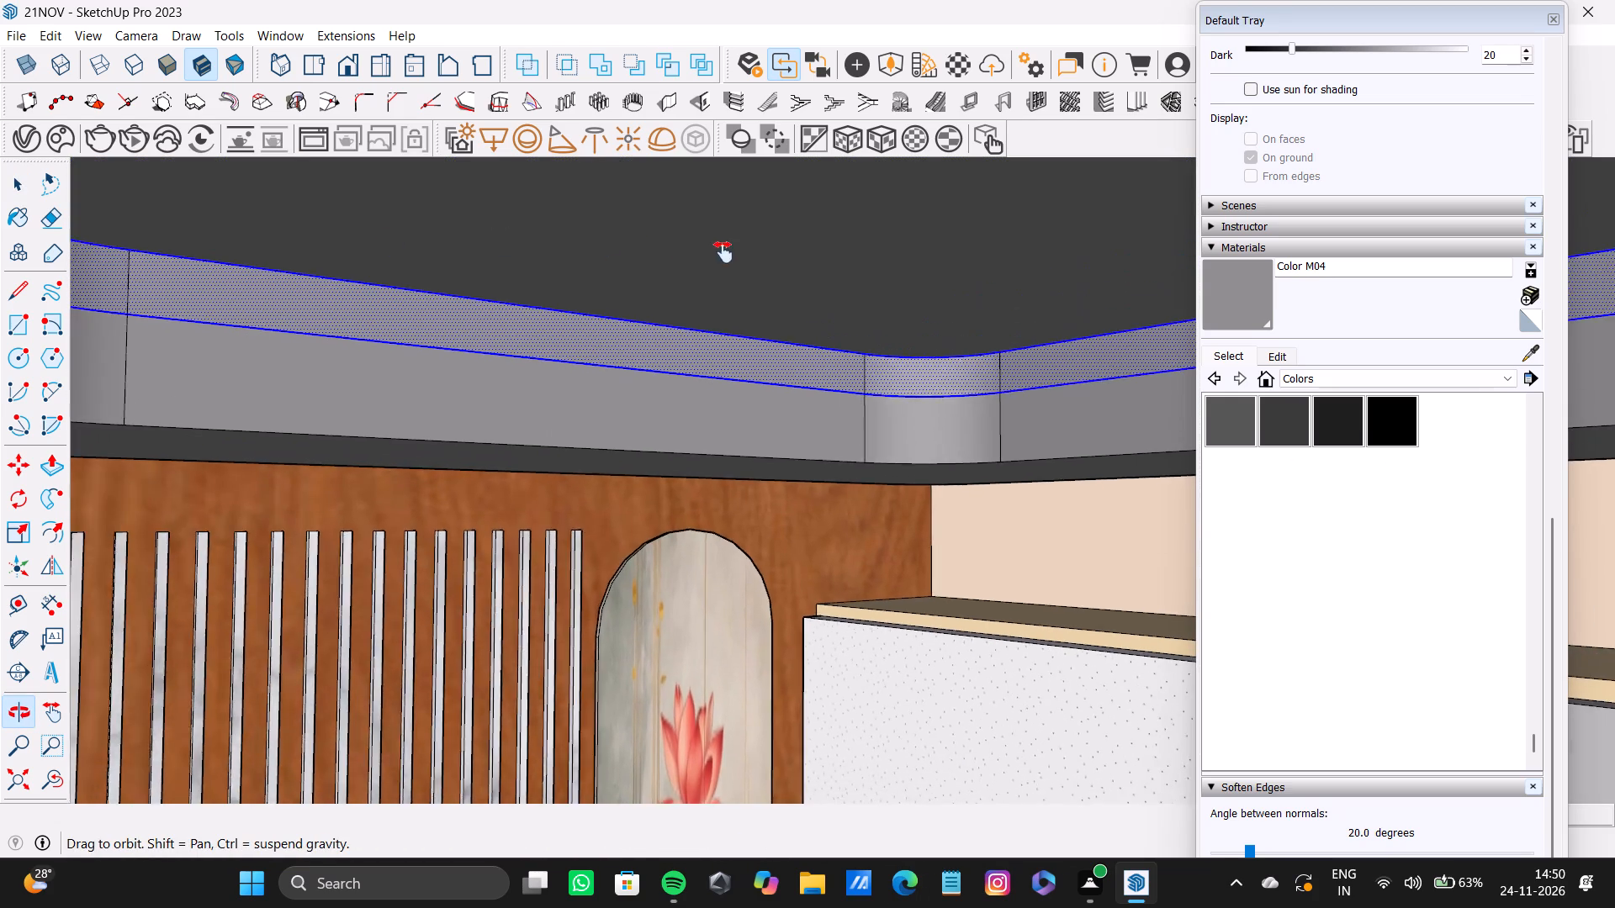
{"action": "middle_click_drag", "start_coordinate": [723, 252], "coordinate": [670, 254], "text": "shift"}
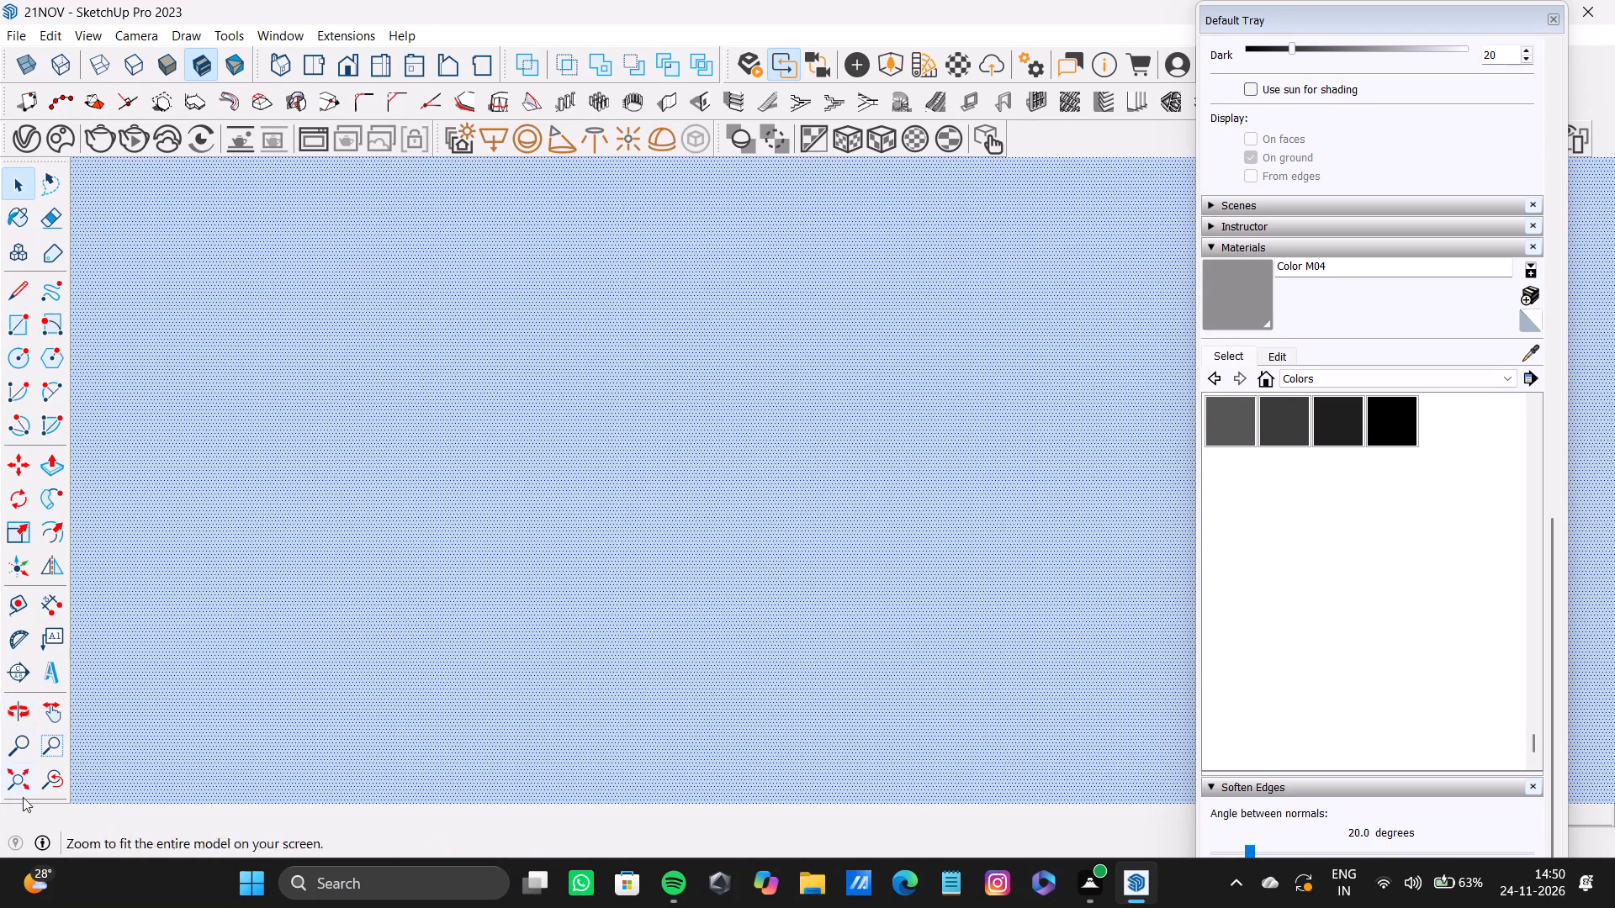
{"action": "left_click_drag", "start_coordinate": [18, 778], "coordinate": [24, 765]}
{"action": "middle_click_drag", "start_coordinate": [353, 610], "coordinate": [780, 626]}
{"action": "scroll", "coordinate": [733, 449], "scroll_direction": "up", "scroll_amount": 18}
{"action": "middle_click_drag", "start_coordinate": [815, 425], "coordinate": [593, 319]}
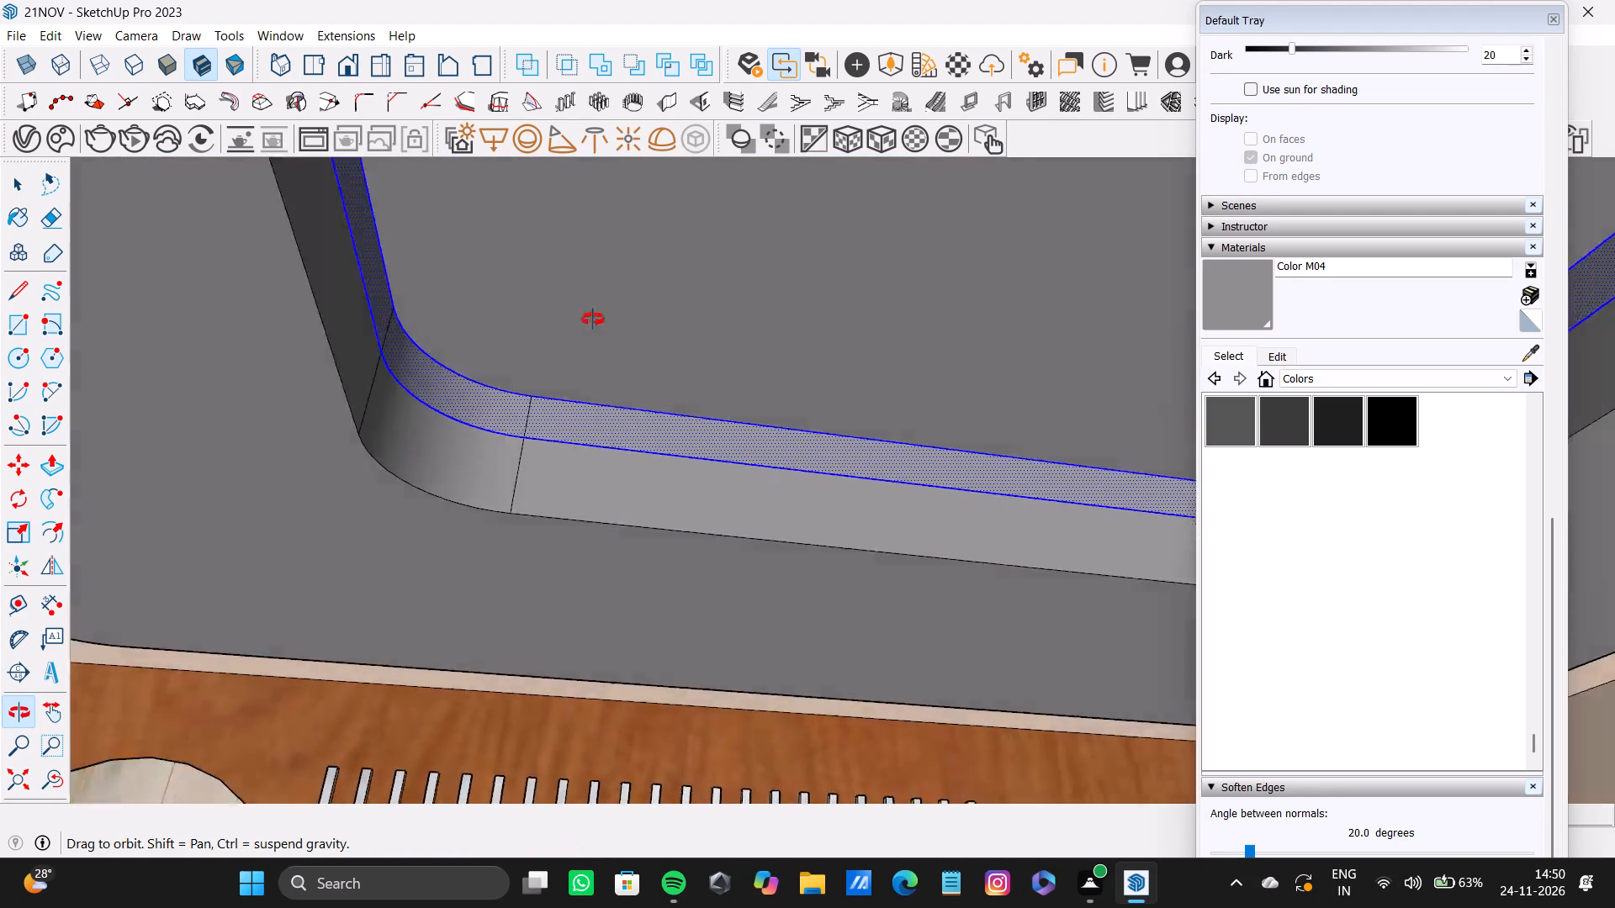
{"action": "middle_click_drag", "start_coordinate": [593, 319], "coordinate": [518, 224]}
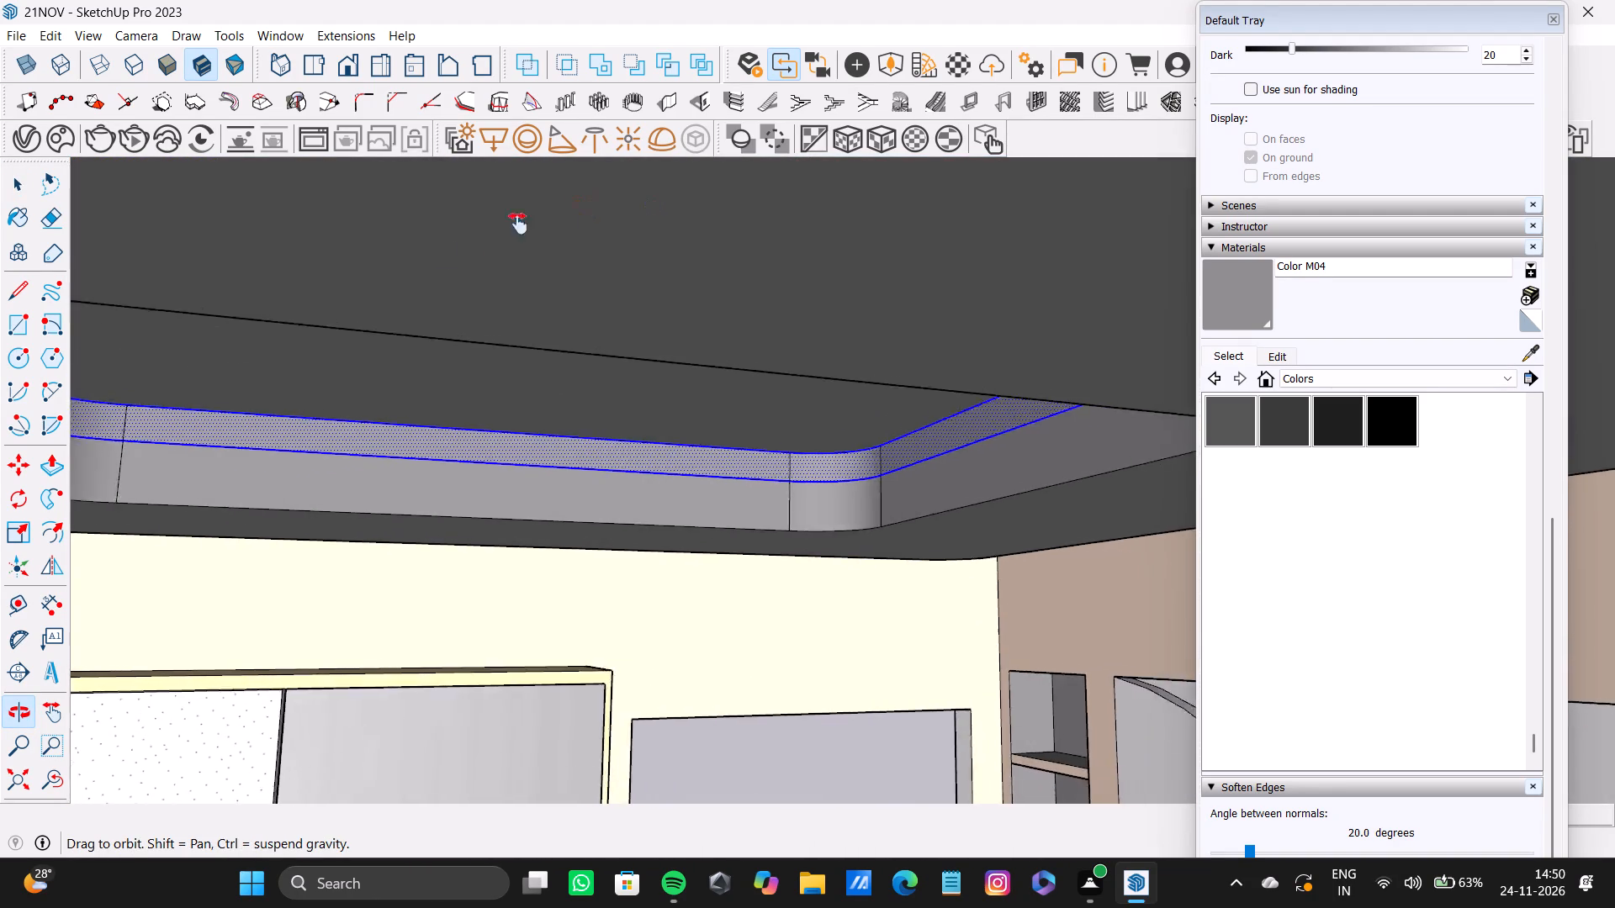
{"action": "middle_click_drag", "start_coordinate": [518, 224], "coordinate": [813, 246]}
{"action": "middle_click_drag", "start_coordinate": [656, 401], "coordinate": [532, 356]}
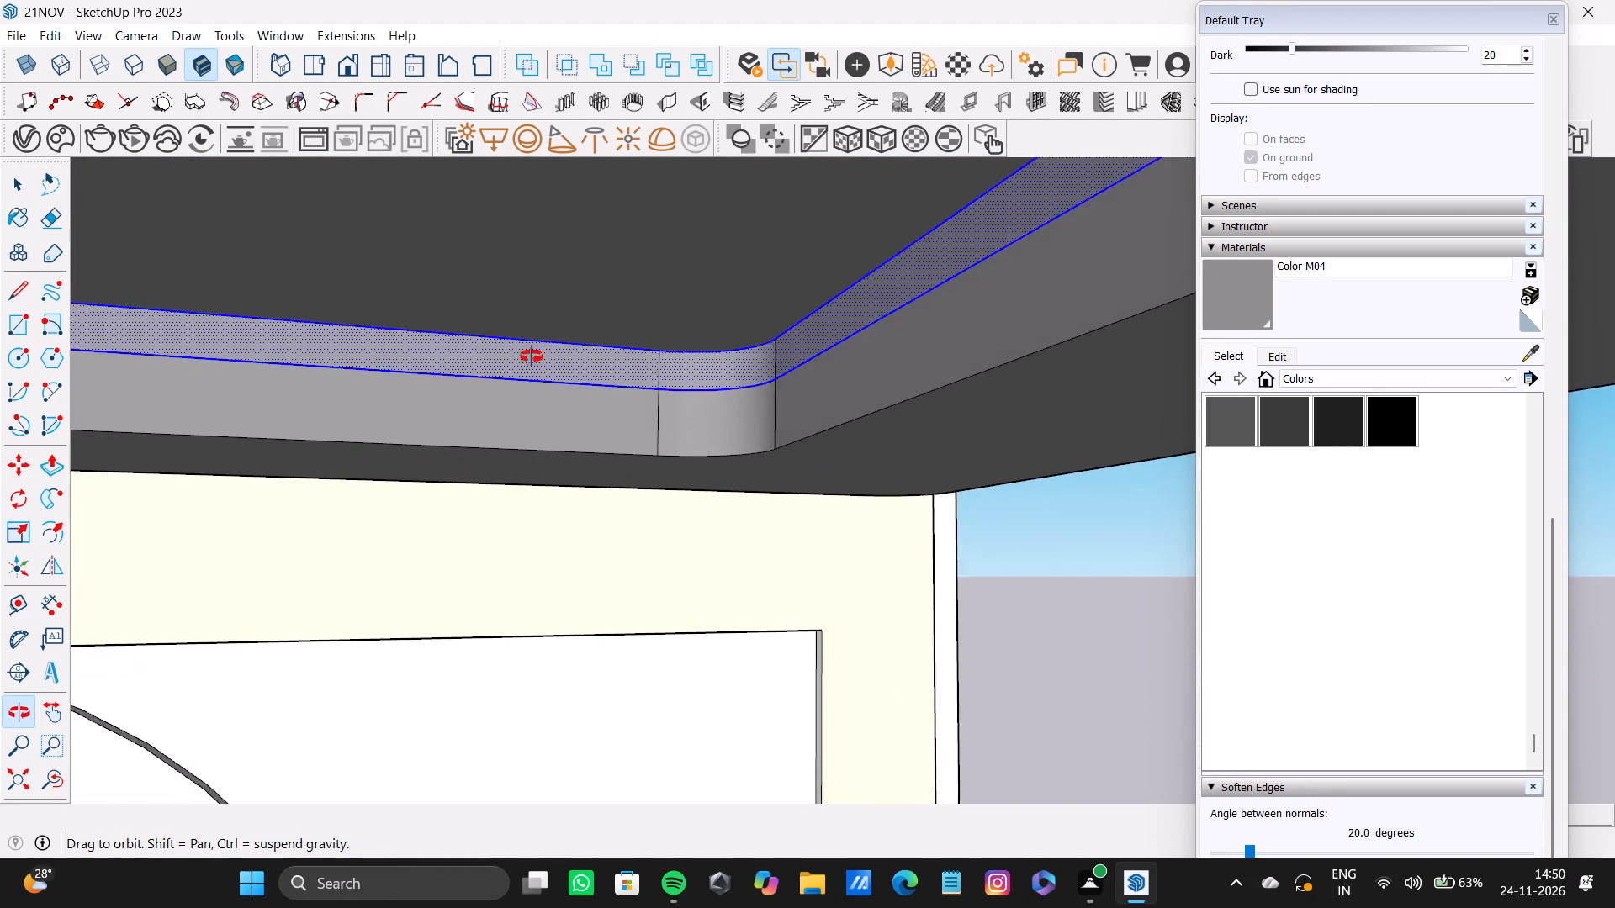
{"action": "middle_click_drag", "start_coordinate": [532, 356], "coordinate": [722, 355]}
{"action": "right_click", "coordinate": [871, 356]}
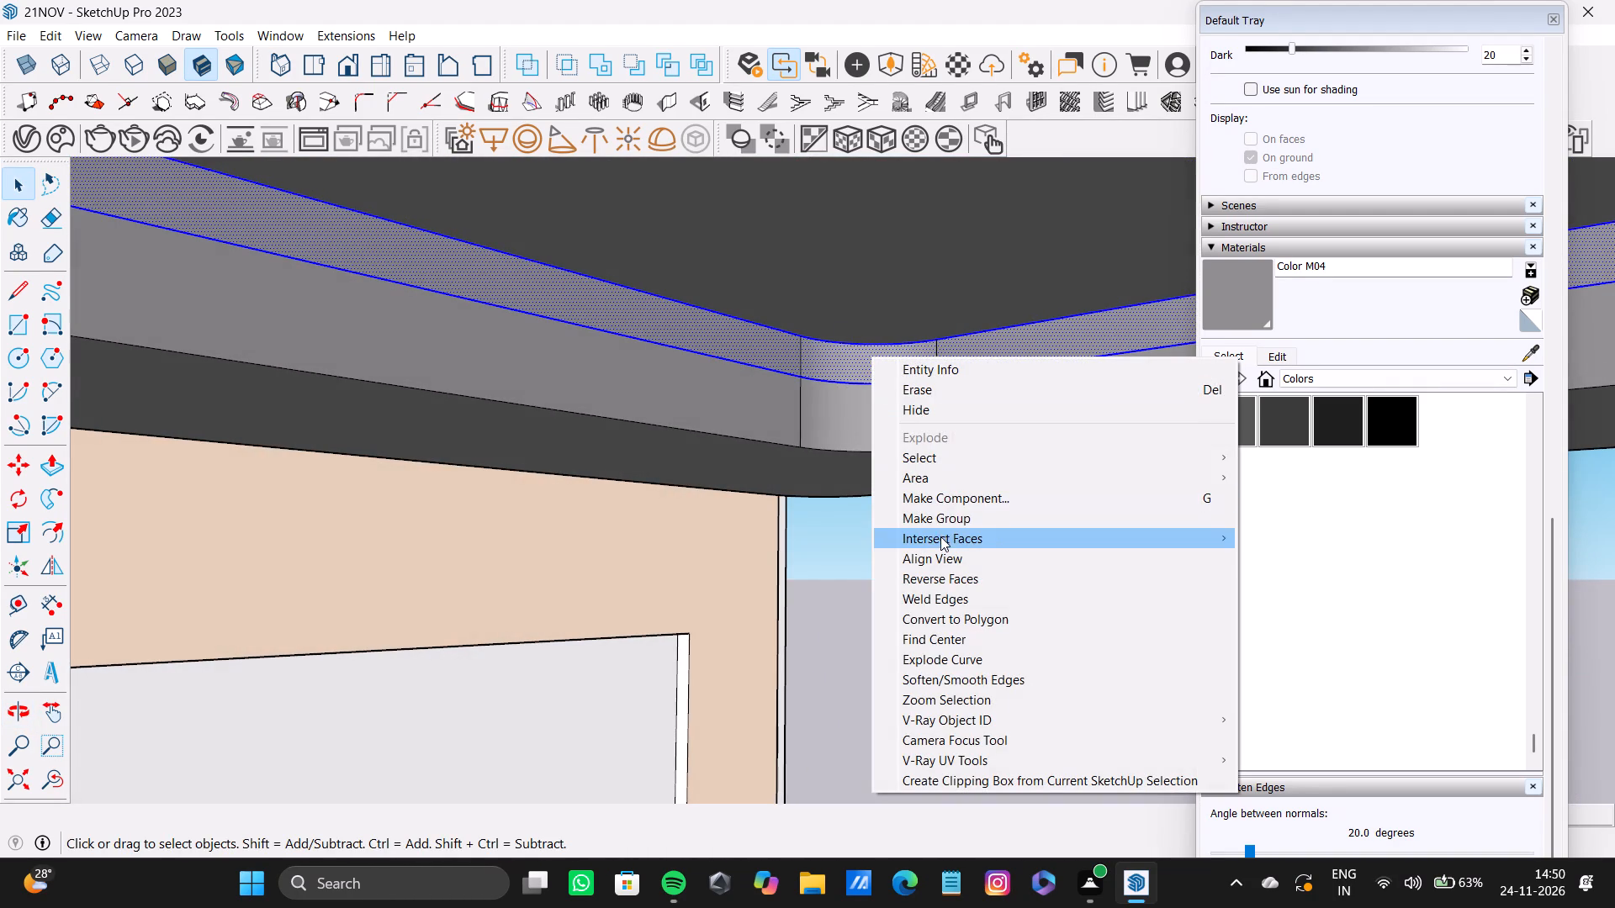
{"action": "left_click", "coordinate": [945, 521]}
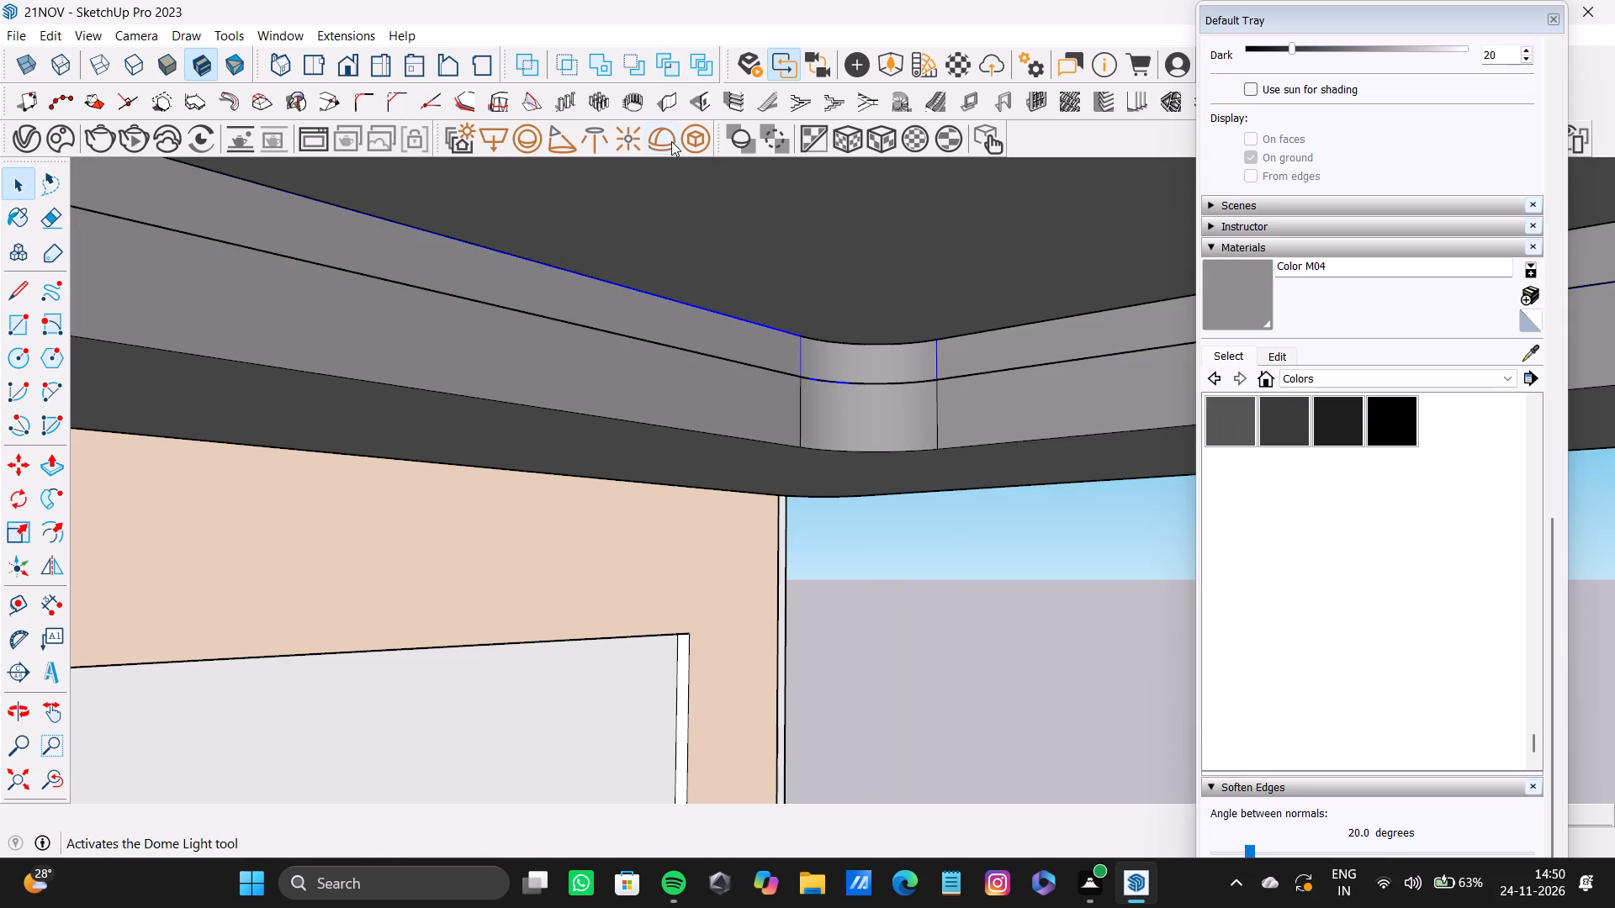
Convert the grouped upper band into a V-Ray mesh light.
{"action": "left_click", "coordinate": [702, 142]}
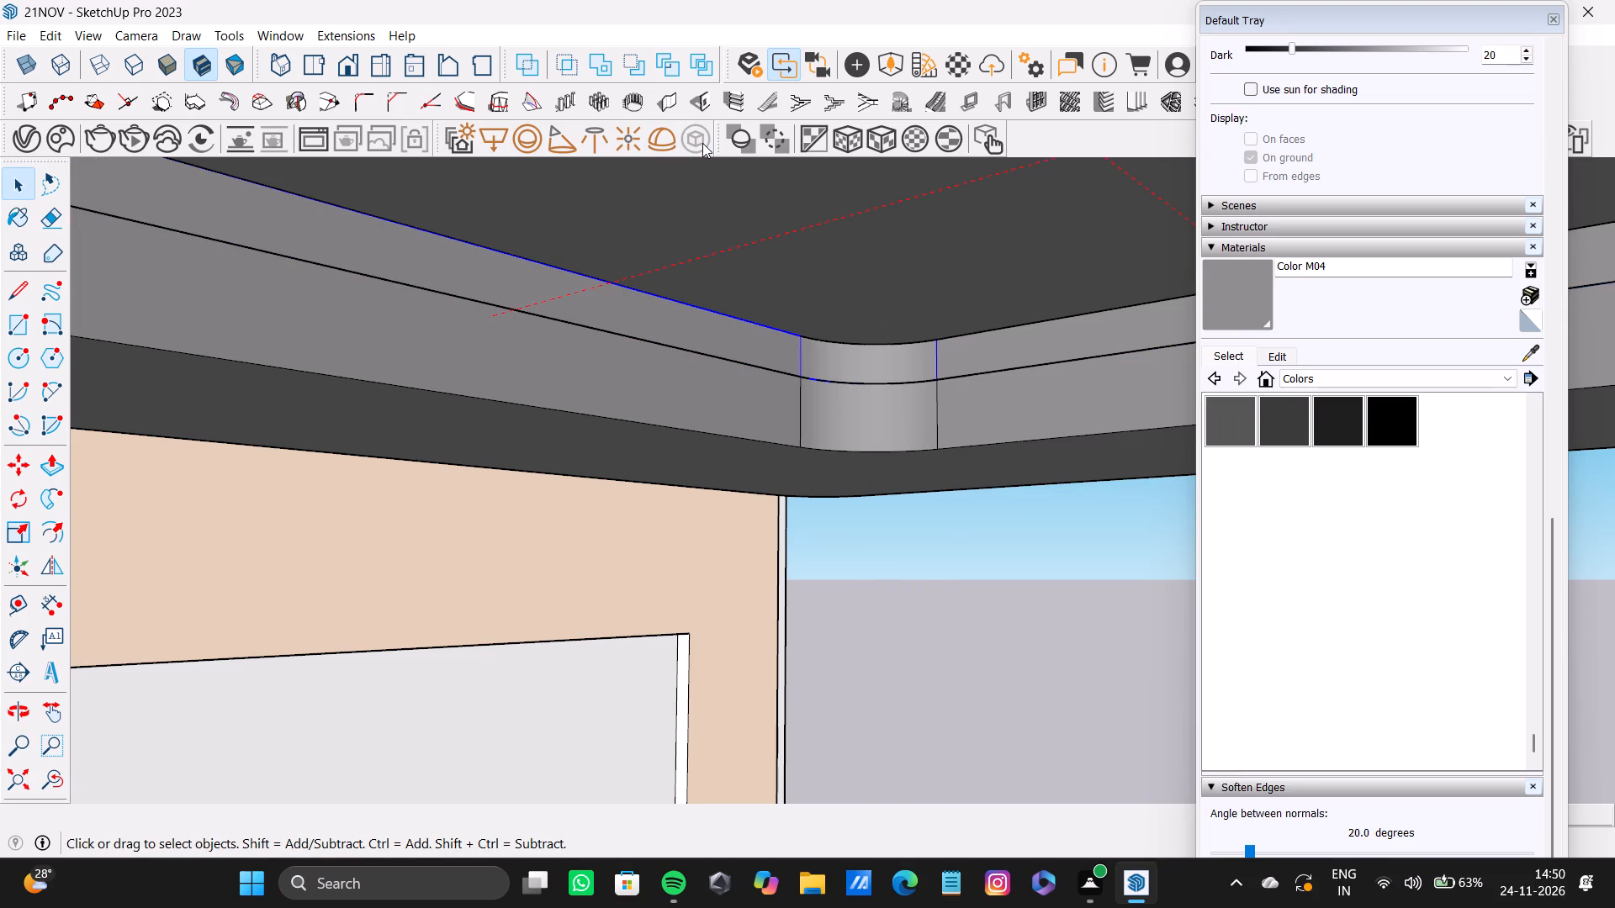
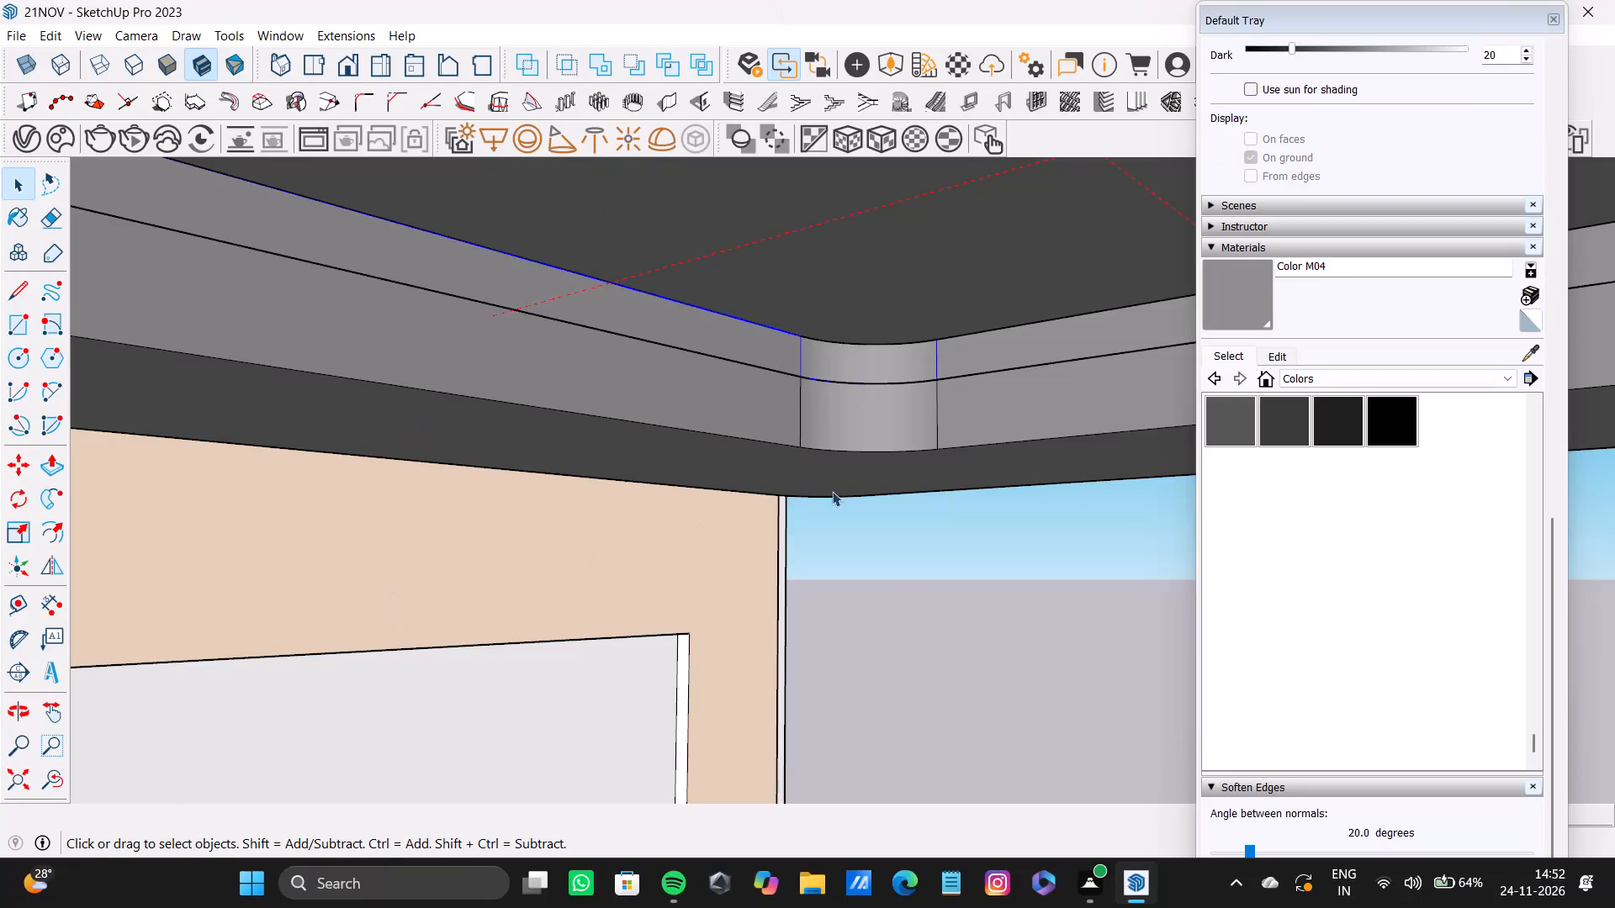
Place guides on the false ceiling, one about 9 5/8" inside its slatted-wall edge and one inside the edge opposite the wardrobe.
{"action": "key", "text": "space"}
{"action": "left_click", "coordinate": [902, 570]}
{"action": "scroll", "coordinate": [903, 576], "scroll_direction": "down", "scroll_amount": 5}
{"action": "middle_click", "coordinate": [907, 579]}
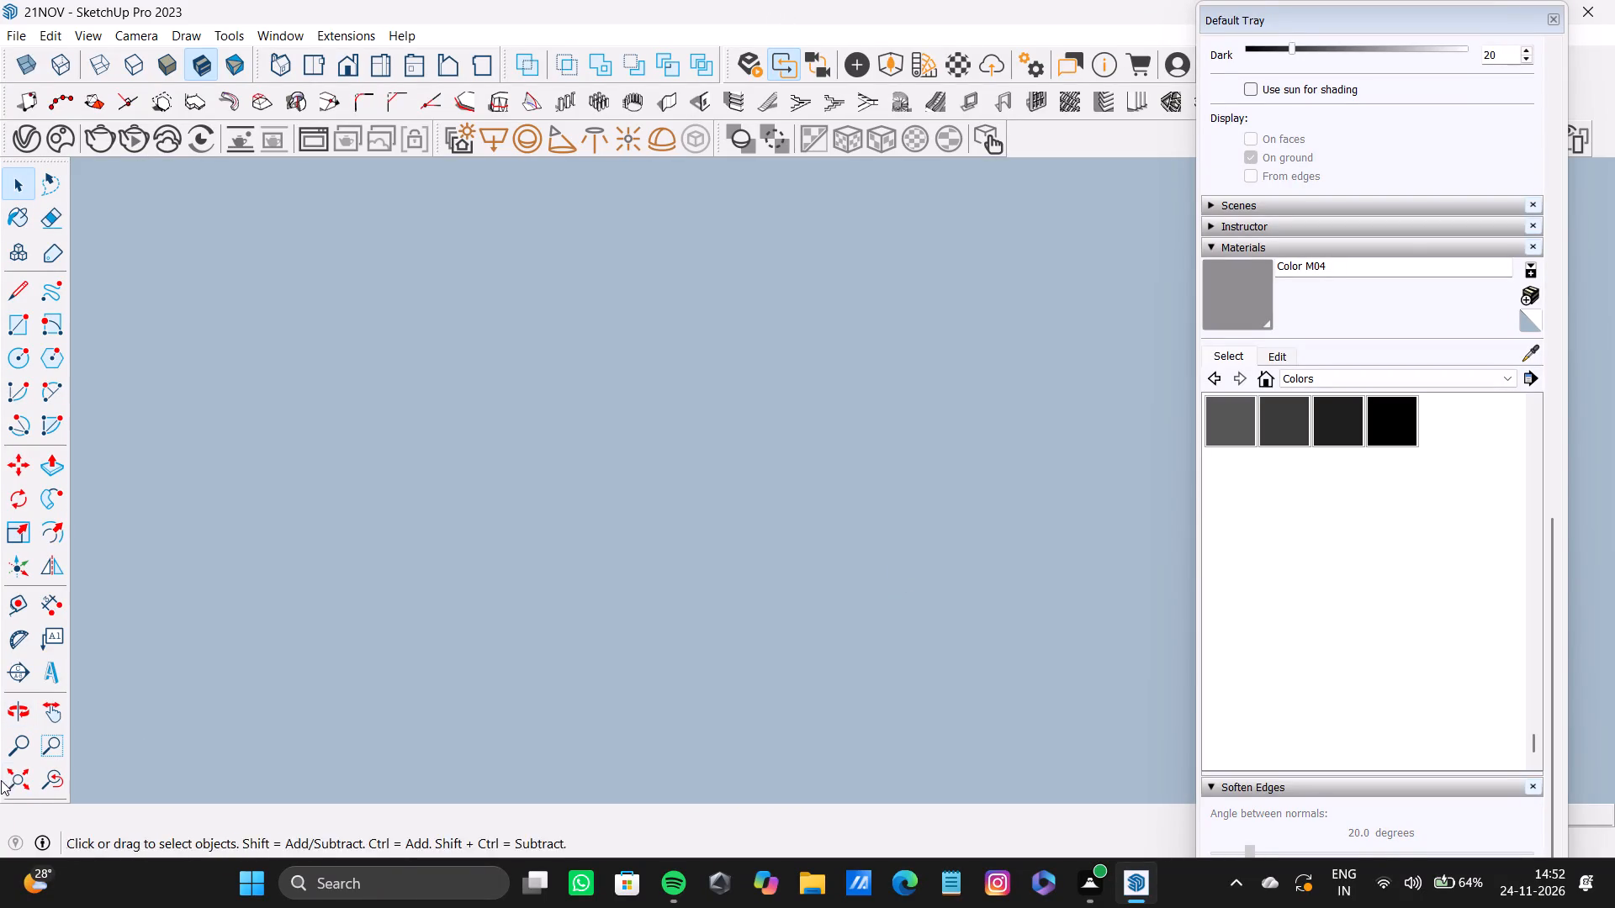
{"action": "left_click", "coordinate": [7, 781]}
{"action": "middle_click_drag", "start_coordinate": [288, 726], "coordinate": [829, 774]}
{"action": "middle_click_drag", "start_coordinate": [438, 557], "coordinate": [882, 578]}
{"action": "middle_click_drag", "start_coordinate": [244, 444], "coordinate": [723, 520]}
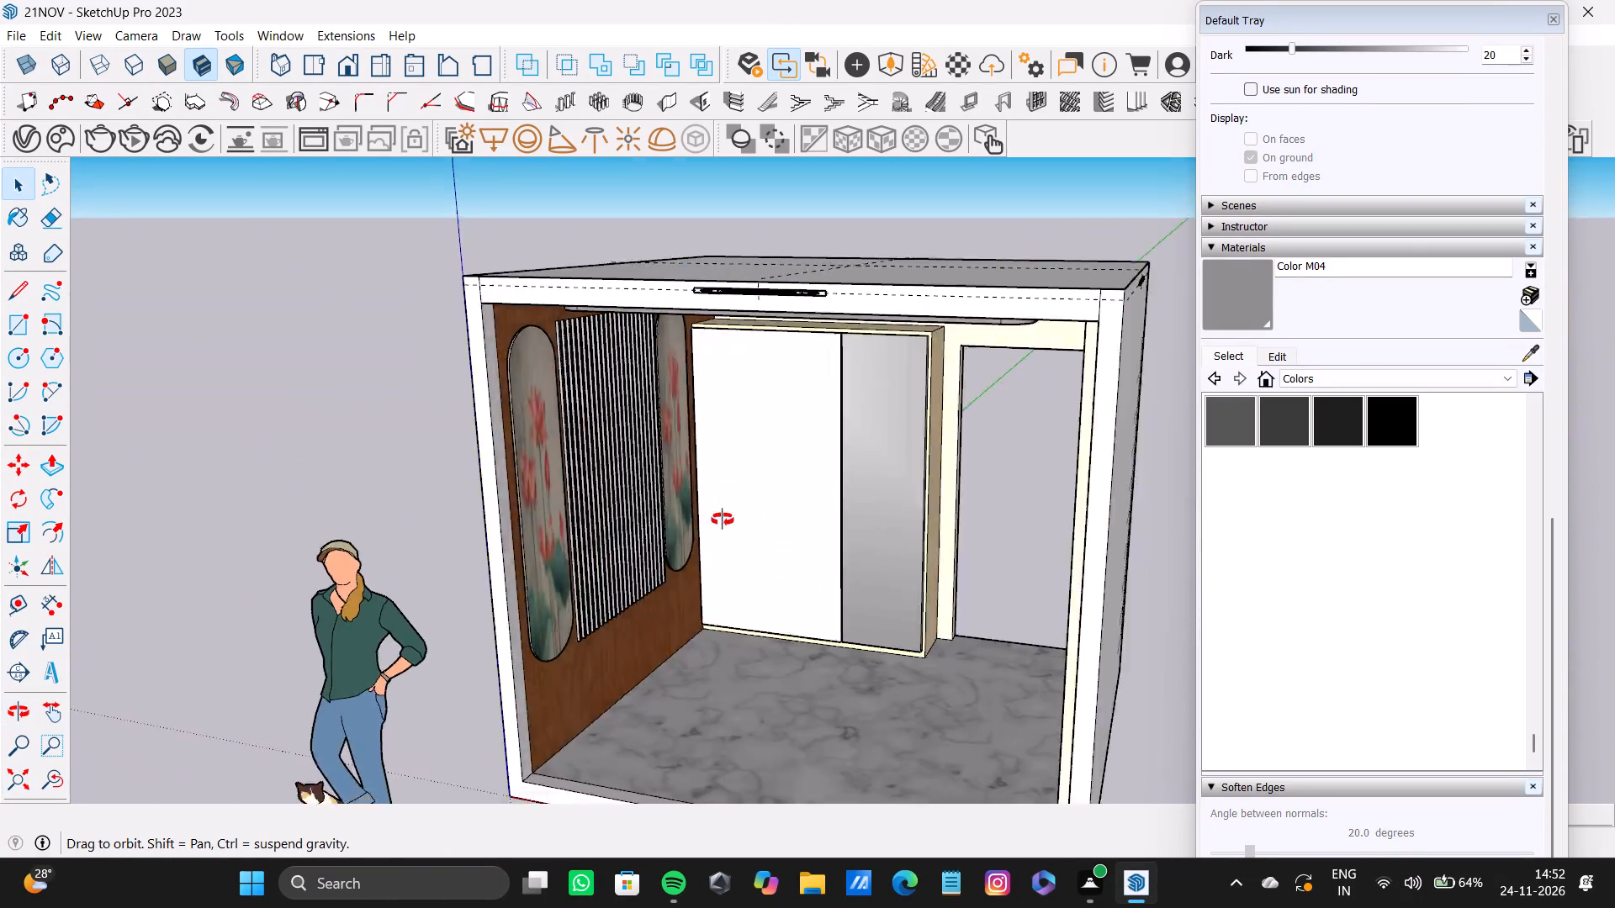
{"action": "middle_click_drag", "start_coordinate": [723, 520], "coordinate": [765, 300]}
{"action": "scroll", "coordinate": [707, 329], "scroll_direction": "up", "scroll_amount": 9}
{"action": "middle_click_drag", "start_coordinate": [687, 357], "coordinate": [698, 261]}
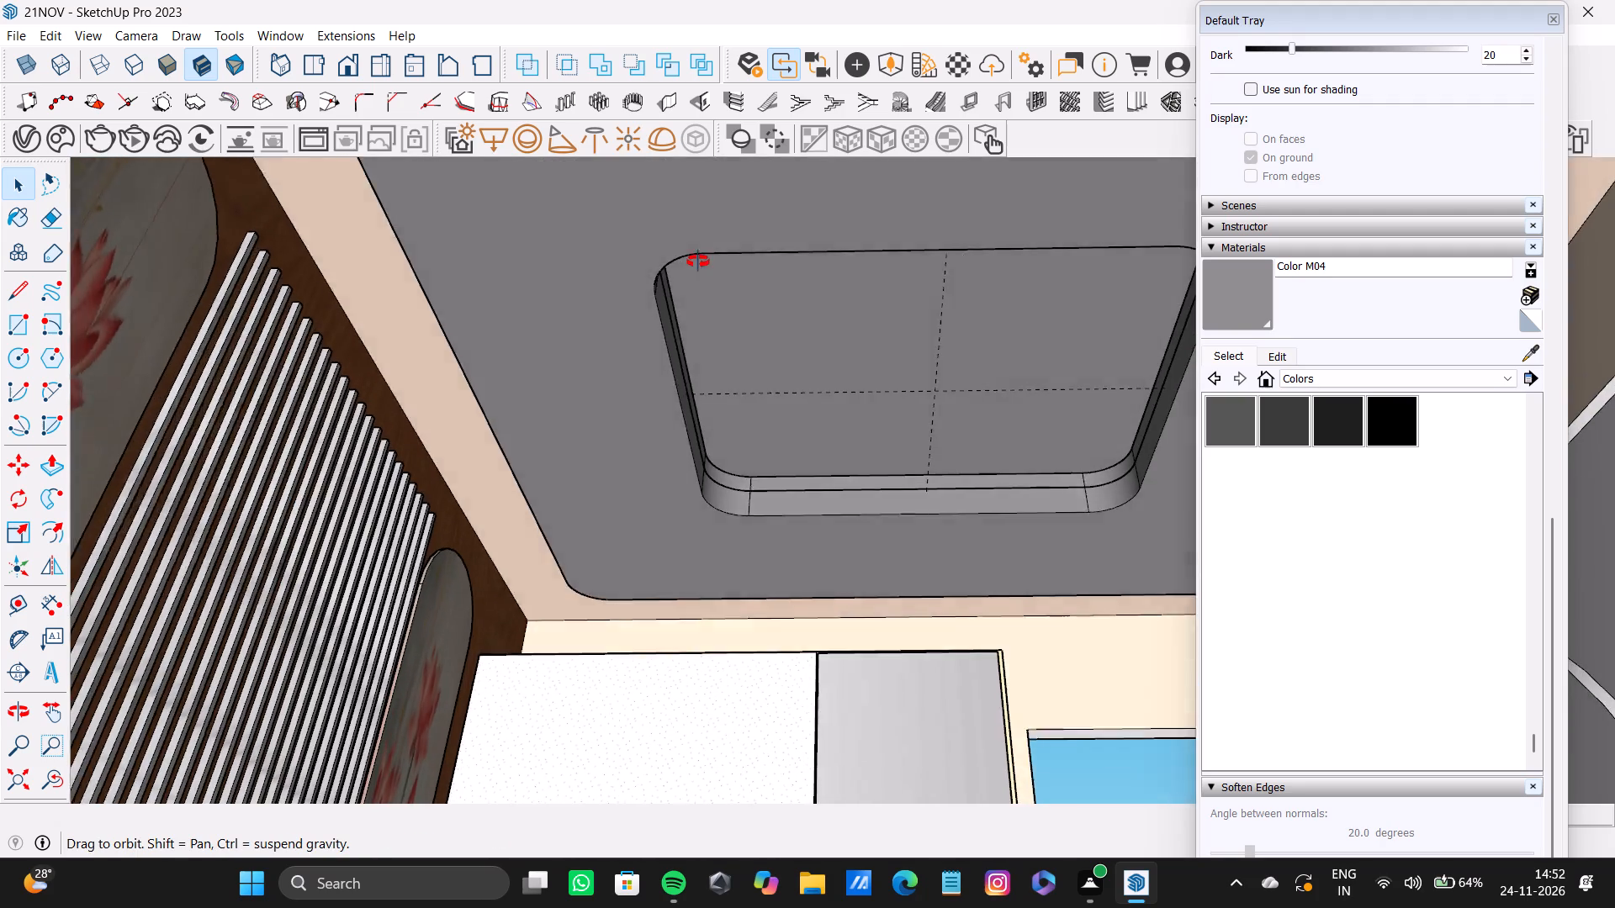
{"action": "middle_click_drag", "start_coordinate": [698, 261], "coordinate": [707, 384]}
{"action": "scroll", "coordinate": [706, 384], "scroll_direction": "down", "scroll_amount": 3}
{"action": "middle_click_drag", "start_coordinate": [706, 383], "coordinate": [668, 340], "text": "shift"}
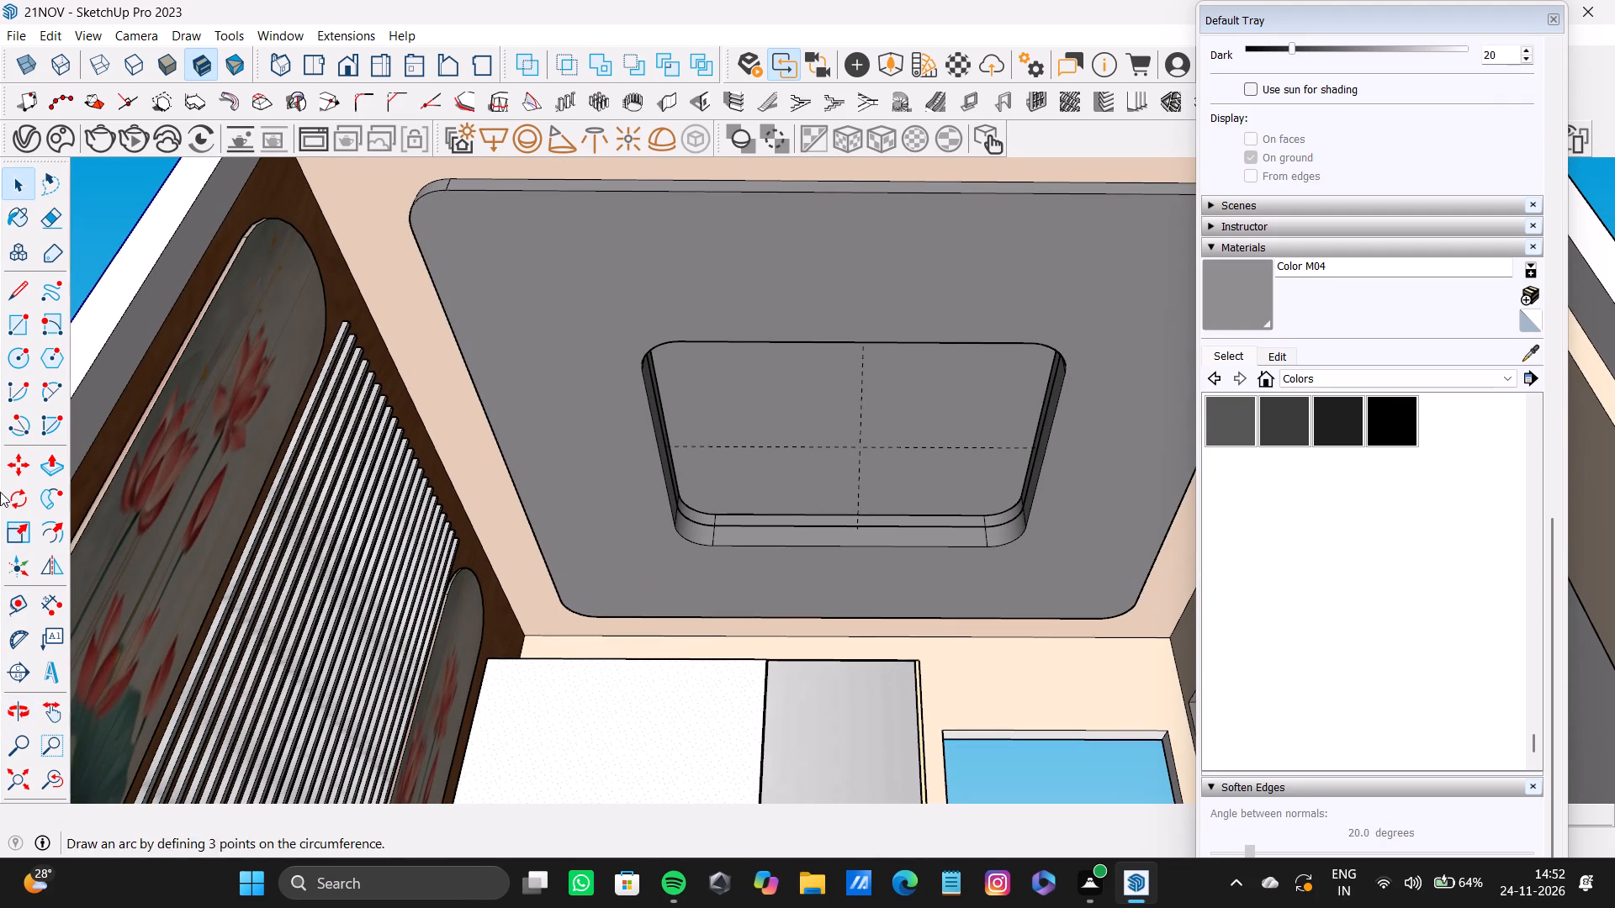
{"action": "left_click", "coordinate": [13, 611]}
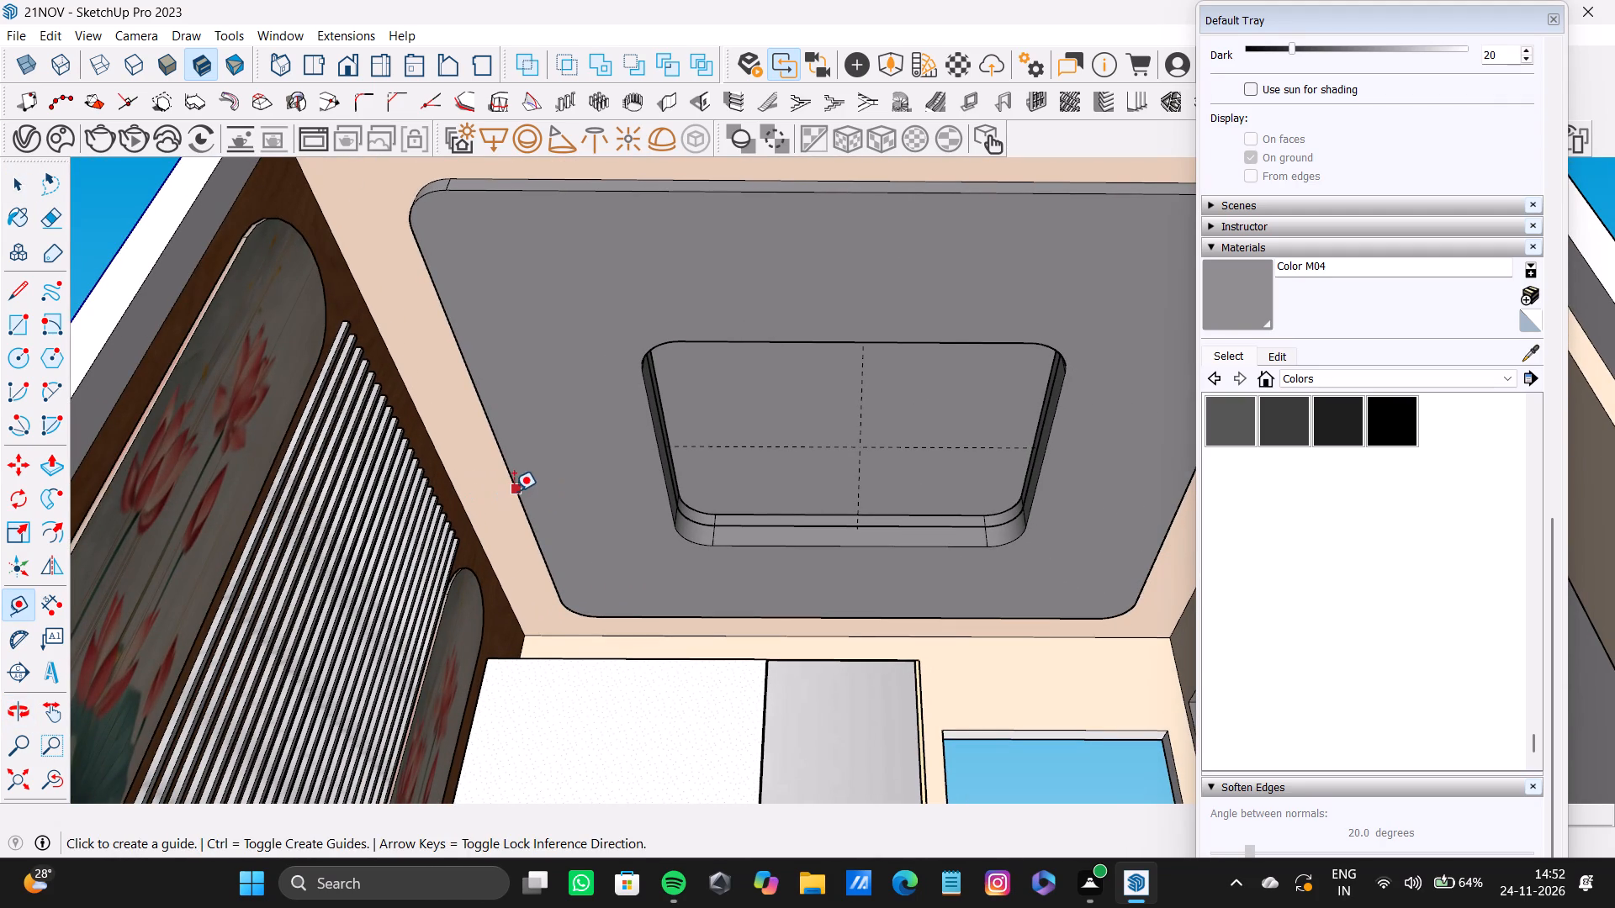
{"action": "left_click", "coordinate": [514, 491]}
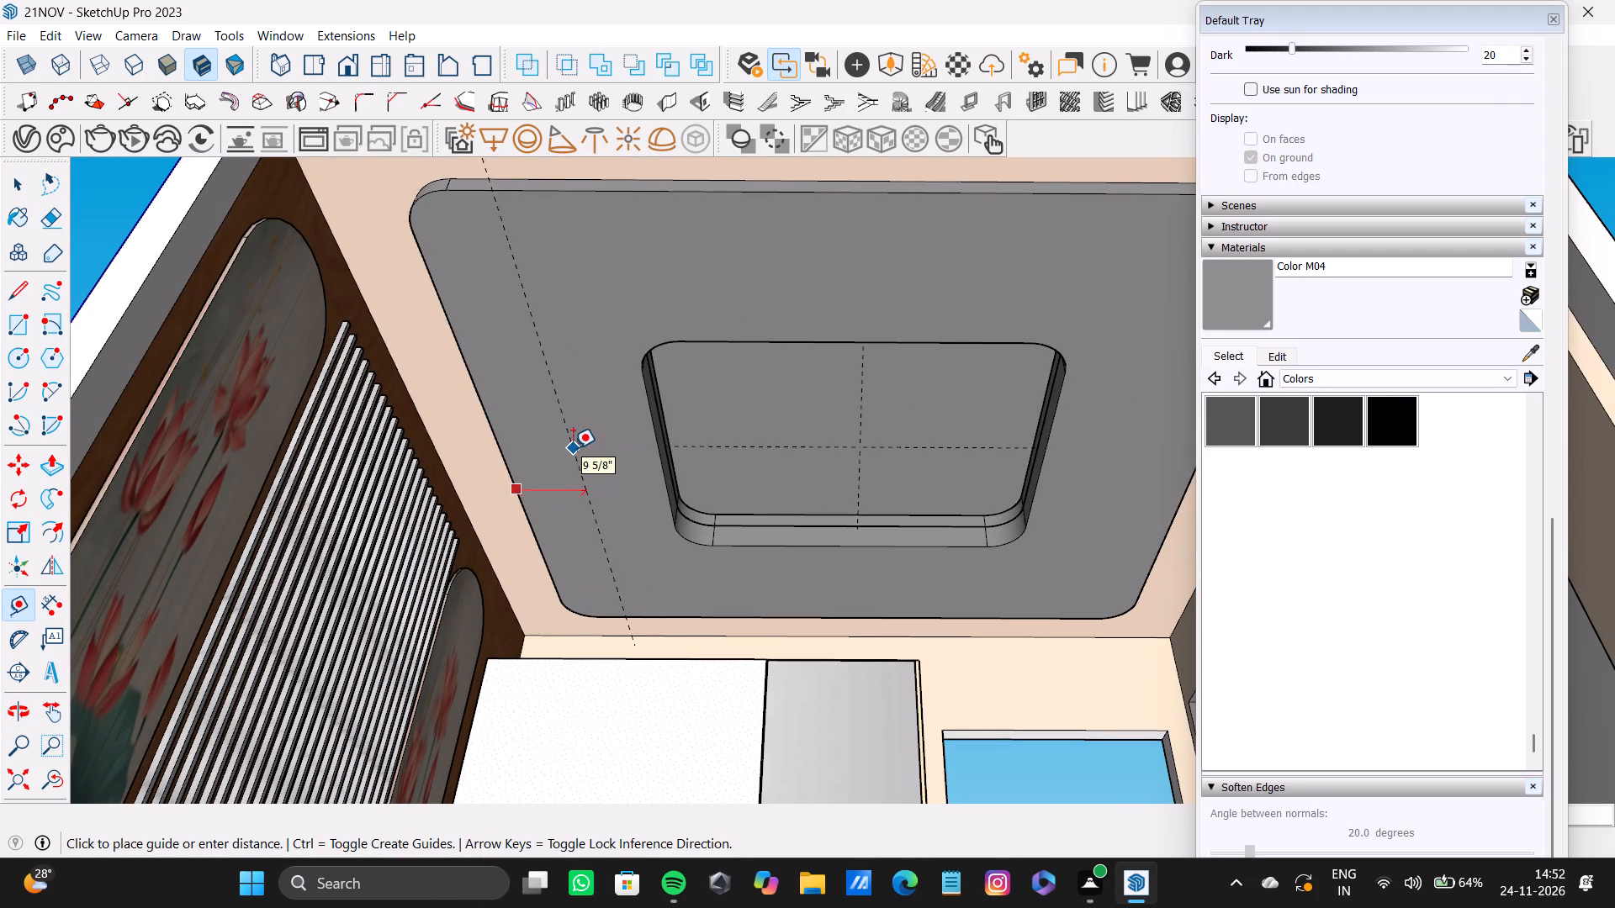
{"action": "left_click", "coordinate": [573, 448]}
{"action": "left_click", "coordinate": [778, 186]}
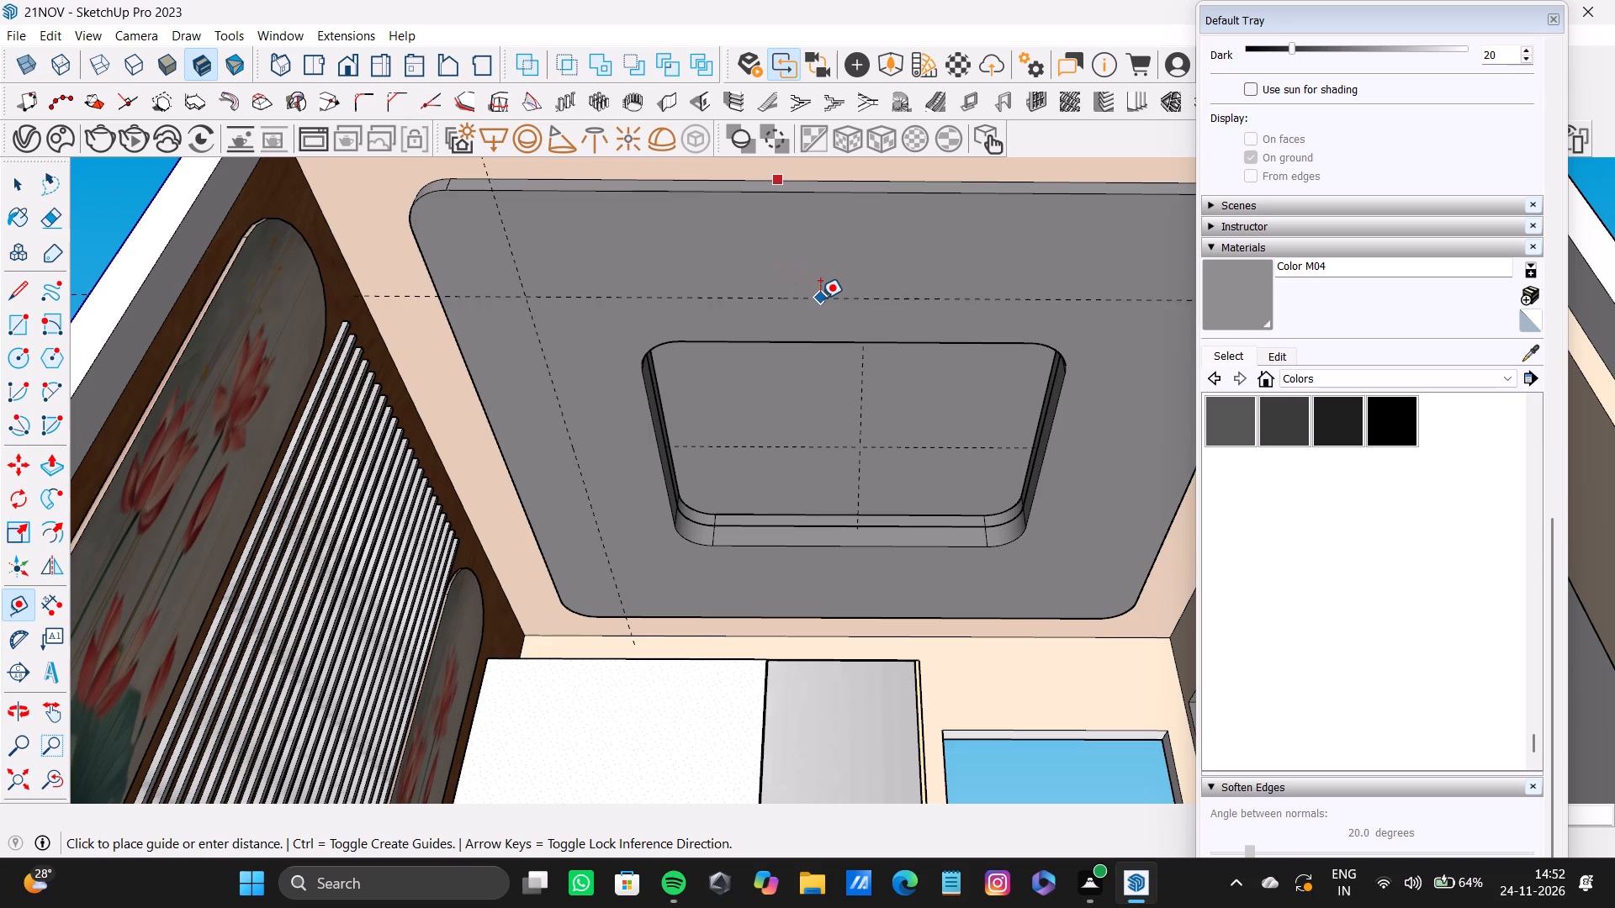
{"action": "left_click", "coordinate": [829, 265]}
Place guides inside the false ceiling's two remaining edges, opposite the slatted wall and along the wardrobe side.
{"action": "middle_click_drag", "start_coordinate": [829, 272], "coordinate": [774, 229], "text": "shift"}
{"action": "scroll", "coordinate": [1061, 312], "scroll_direction": "down", "scroll_amount": 4}
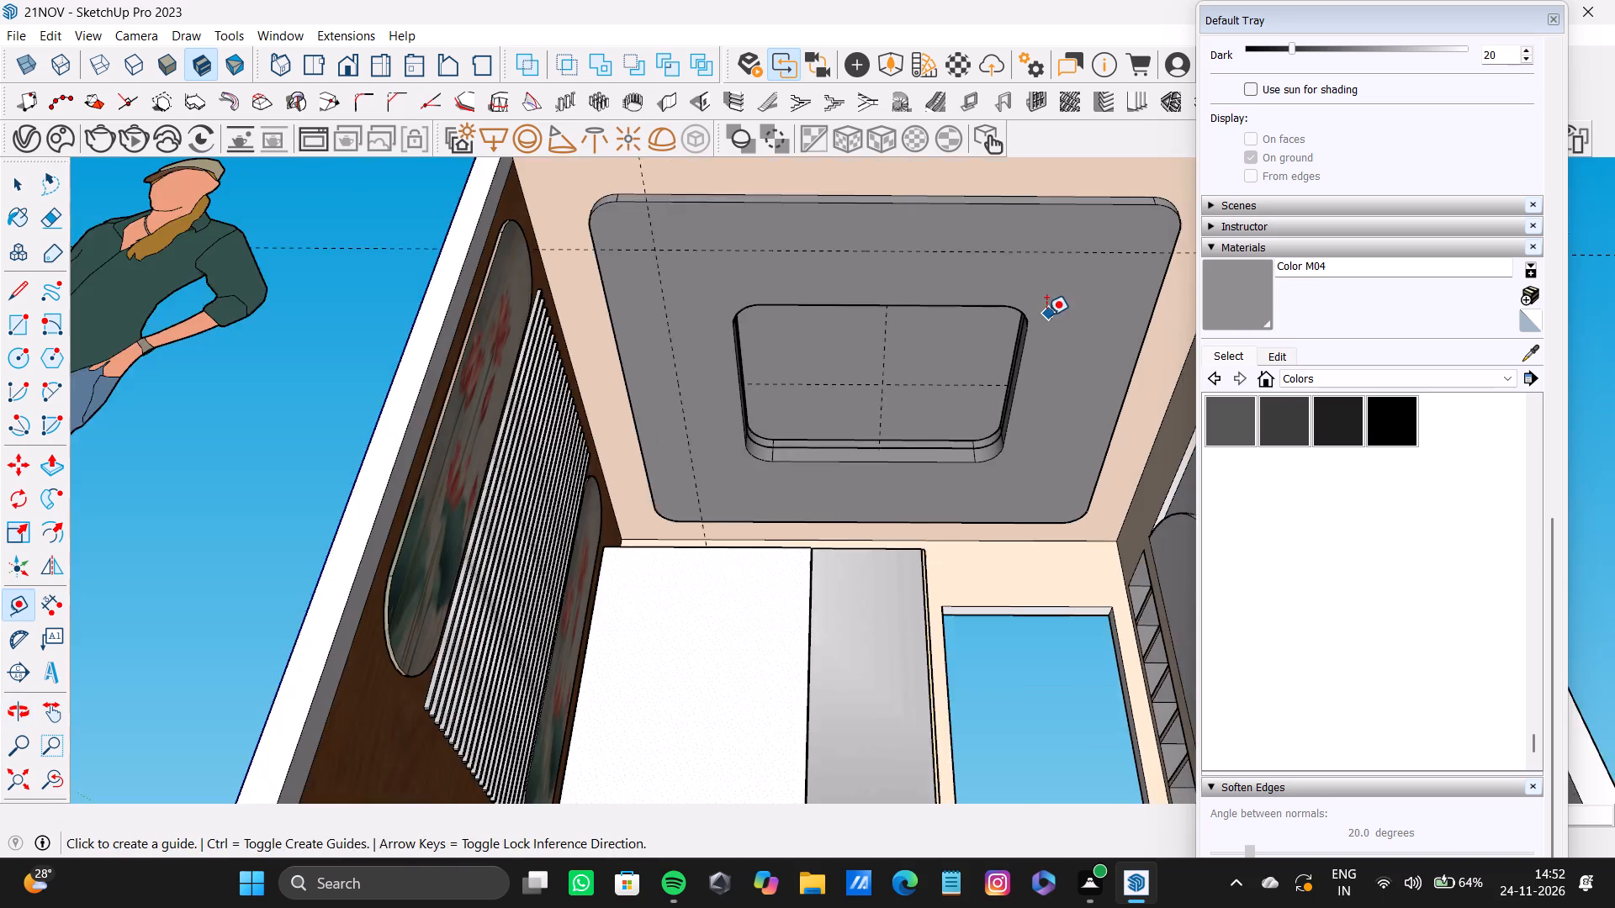
{"action": "middle_click_drag", "start_coordinate": [1046, 315], "coordinate": [929, 356], "text": "shift"}
{"action": "left_click_drag", "start_coordinate": [1035, 356], "coordinate": [1024, 356]}
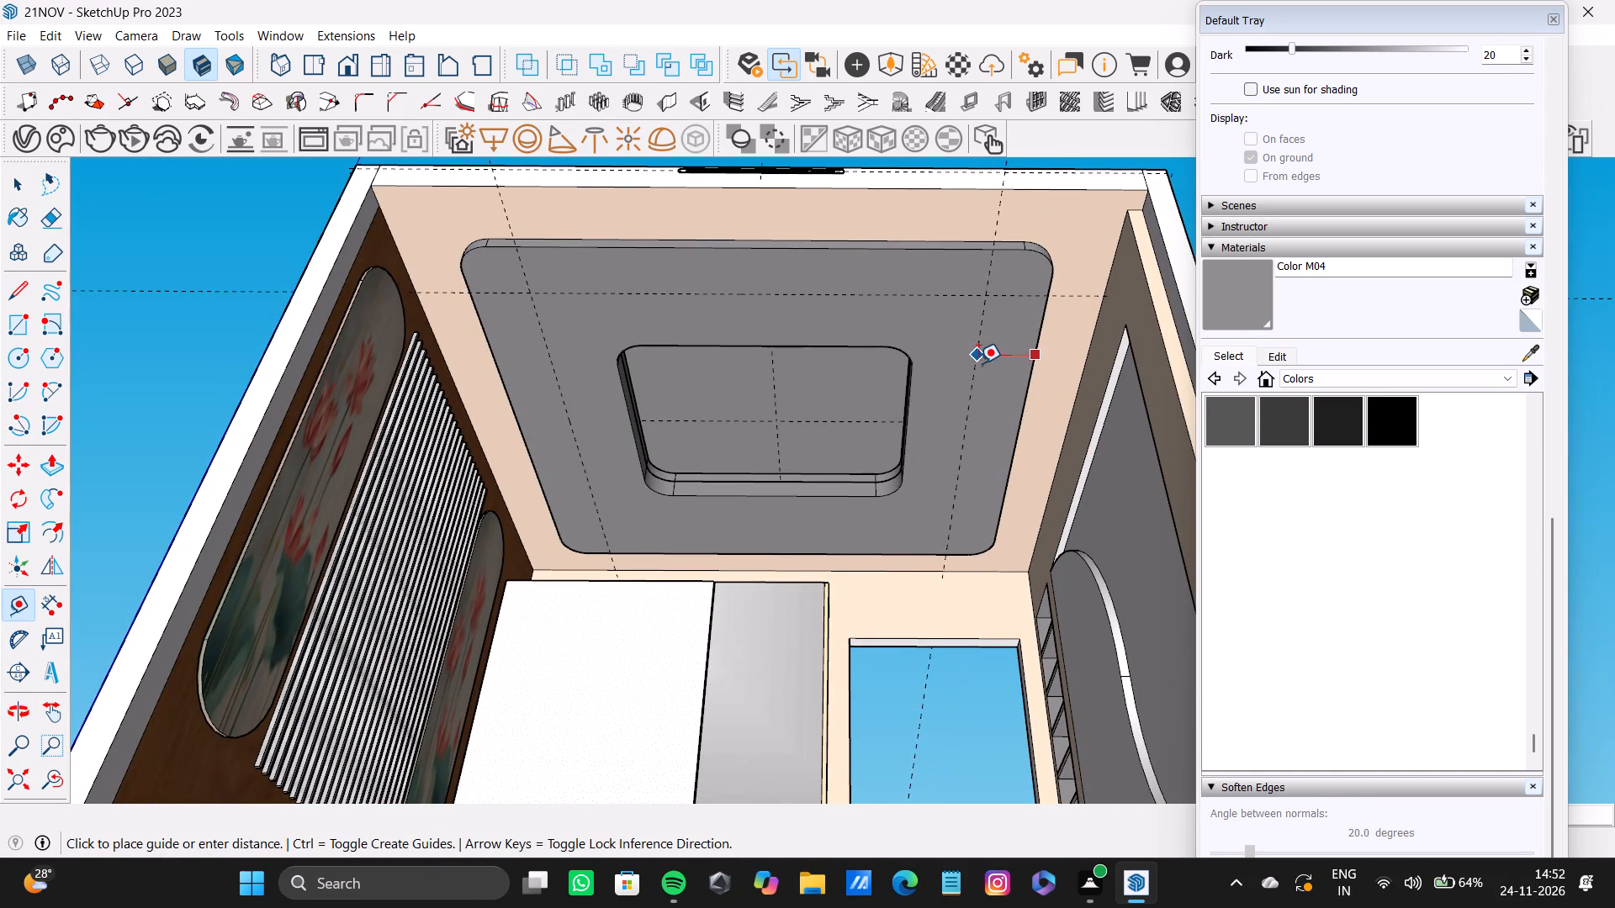
{"action": "left_click", "coordinate": [978, 363]}
{"action": "left_click", "coordinate": [822, 556]}
{"action": "middle_click_drag", "start_coordinate": [807, 536], "coordinate": [699, 384]}
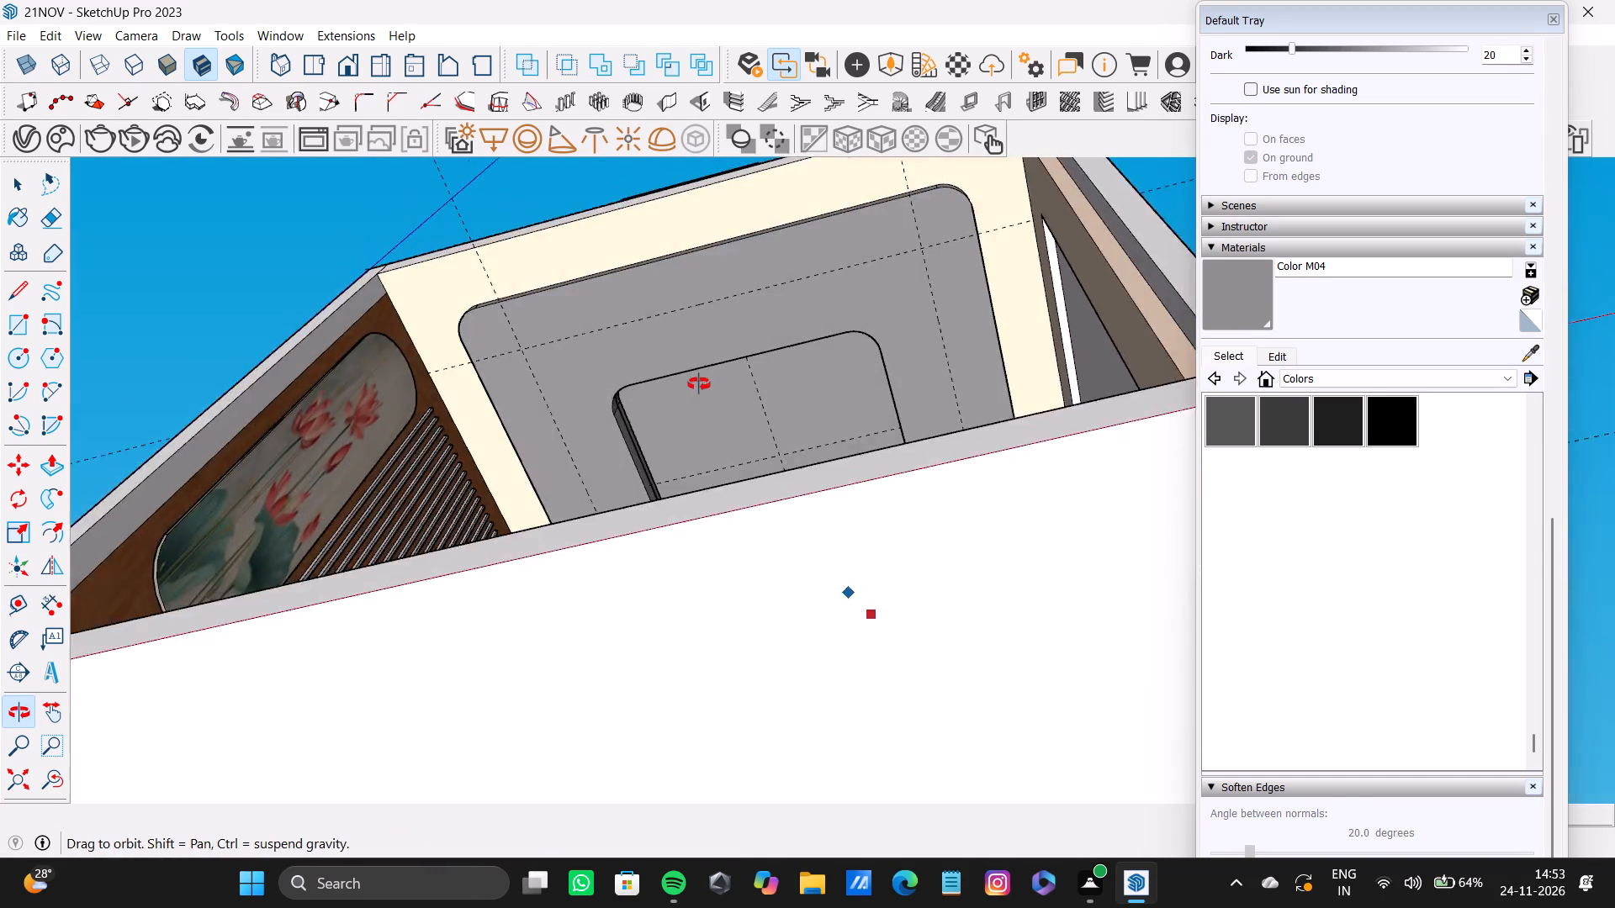
{"action": "middle_click_drag", "start_coordinate": [699, 384], "coordinate": [660, 484]}
{"action": "scroll", "coordinate": [809, 534], "scroll_direction": "up", "scroll_amount": 4}
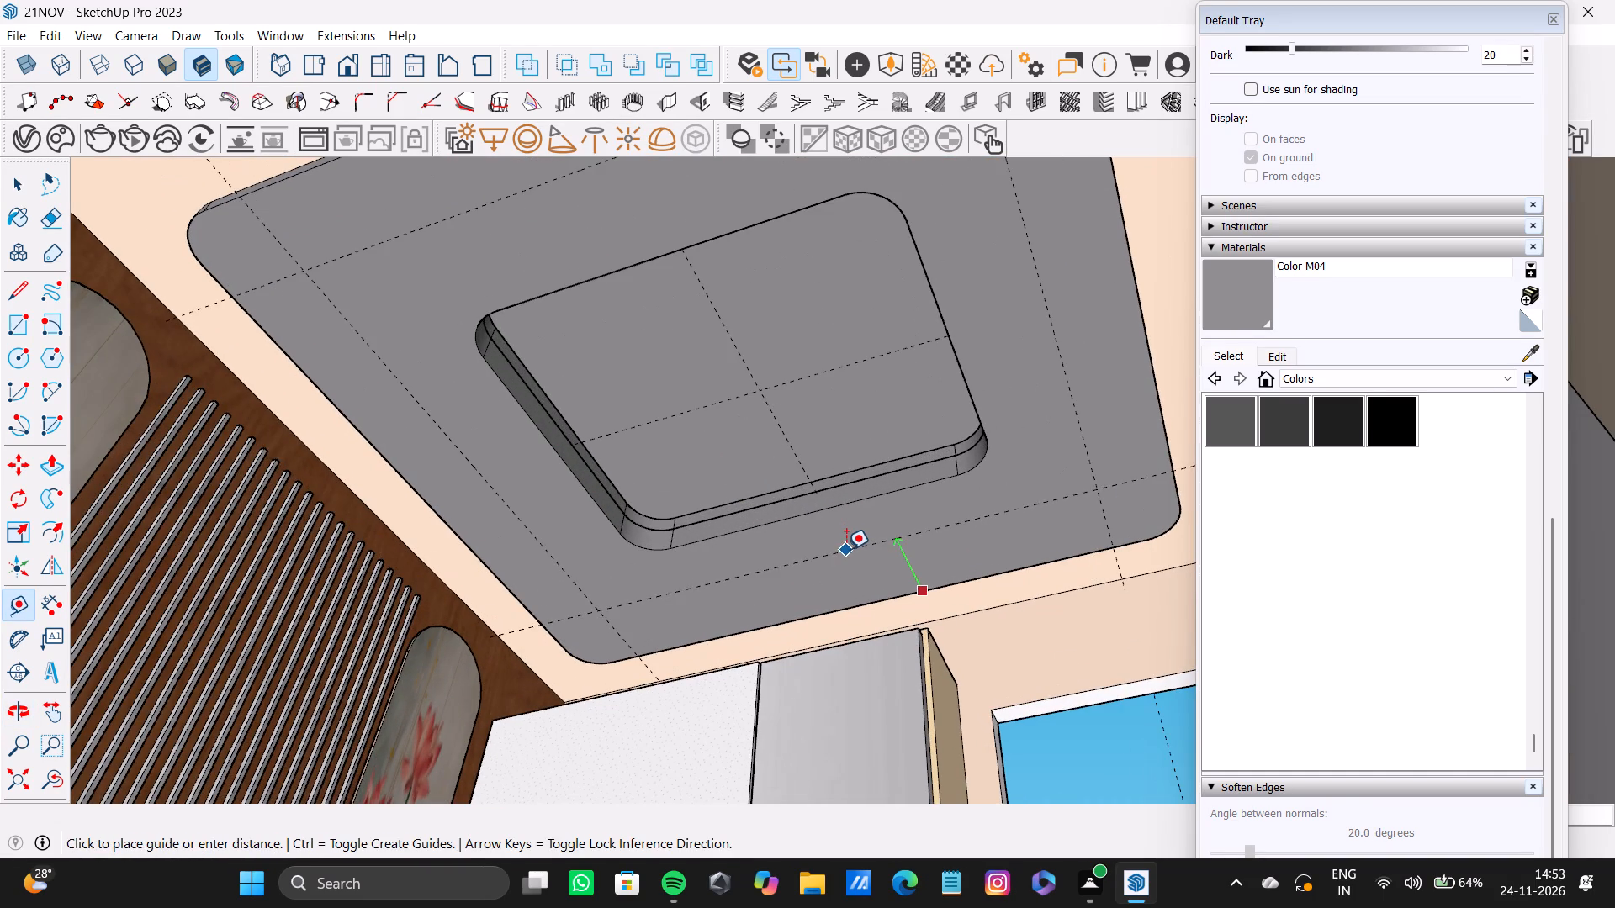
{"action": "left_click", "coordinate": [850, 556]}
Draw a small circle at each of the two guide intersections along the false ceiling's slatted-wall side.
{"action": "middle_click_drag", "start_coordinate": [816, 531], "coordinate": [815, 533], "text": "shift"}
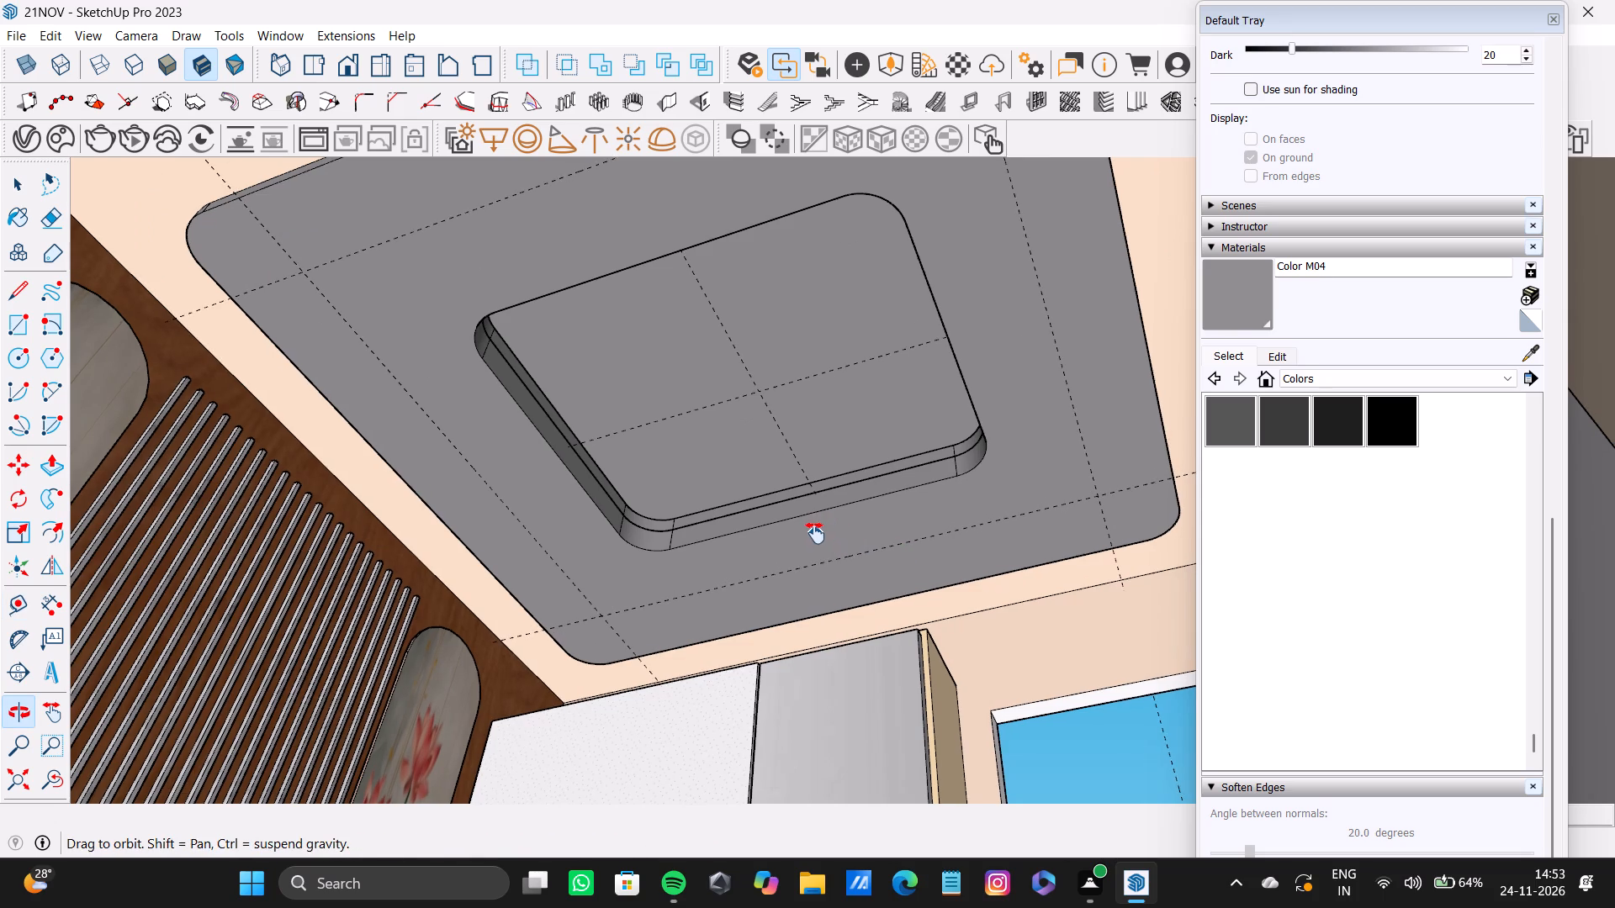
{"action": "middle_click_drag", "start_coordinate": [815, 533], "coordinate": [820, 541], "text": "shift"}
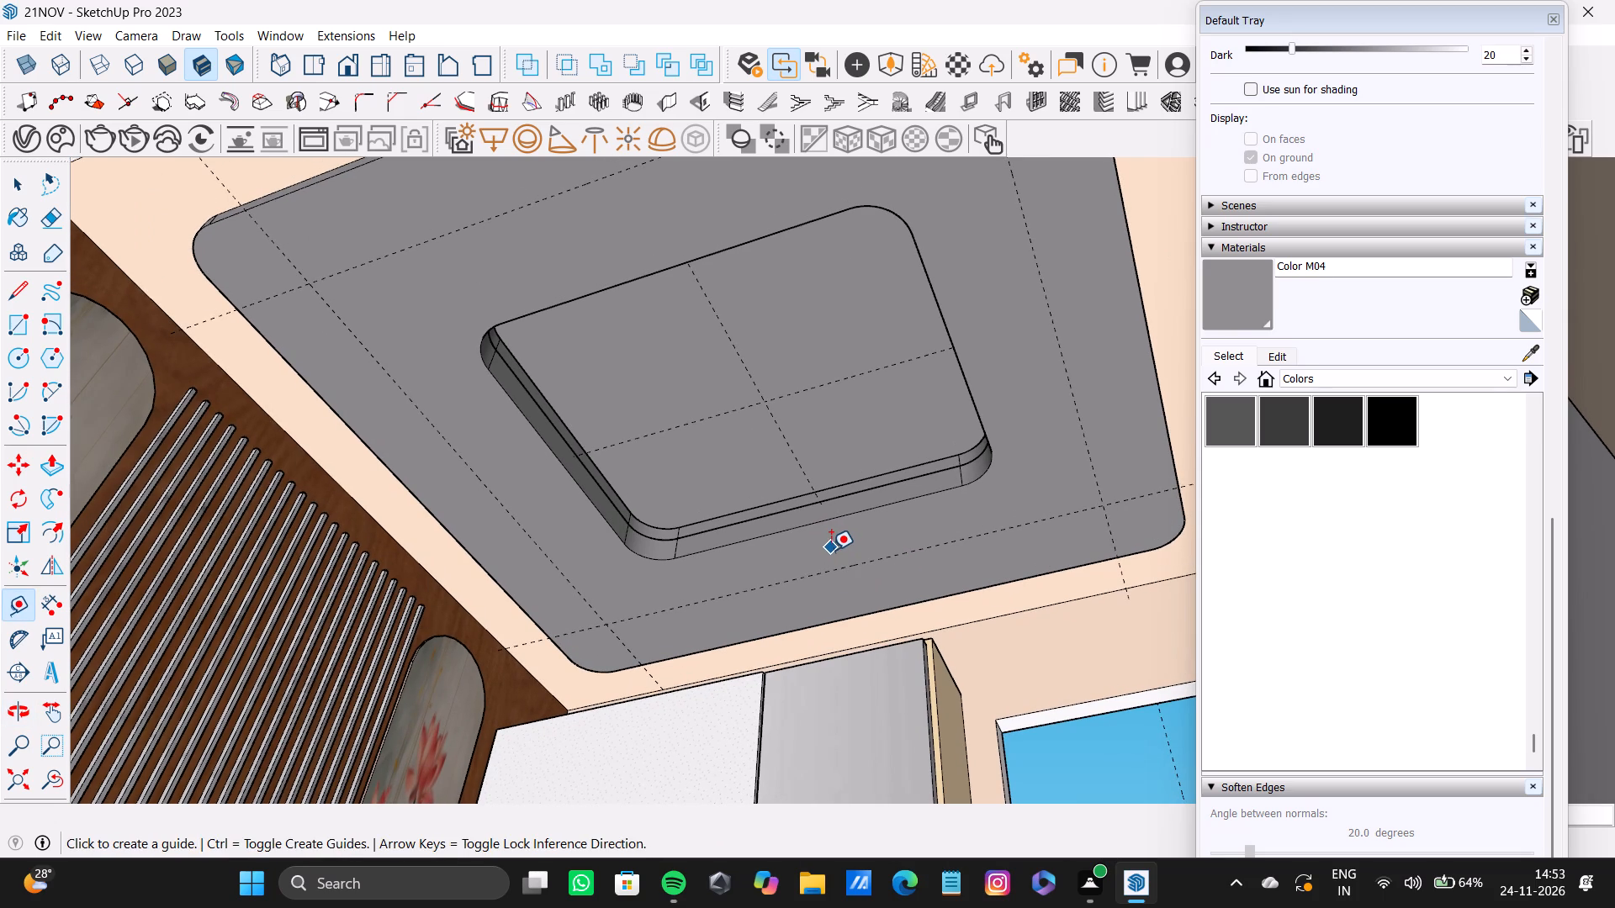
{"action": "scroll", "coordinate": [650, 406], "scroll_direction": "down", "scroll_amount": 4}
{"action": "middle_click_drag", "start_coordinate": [656, 407], "coordinate": [648, 455], "text": "shift"}
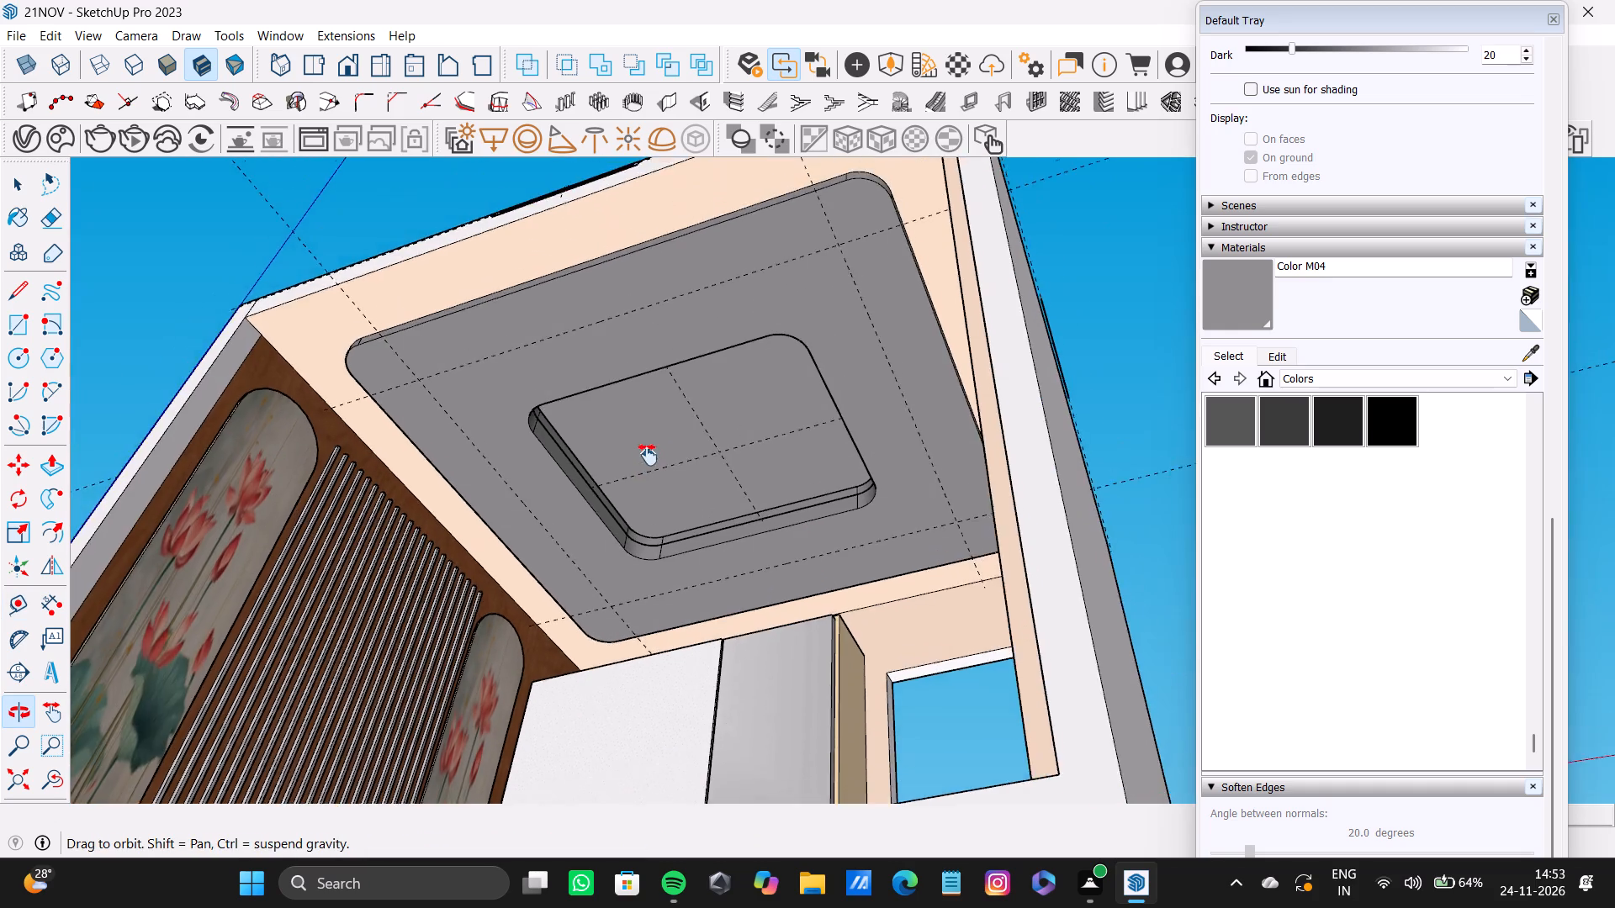
{"action": "middle_click_drag", "start_coordinate": [648, 455], "coordinate": [790, 420], "text": "shift"}
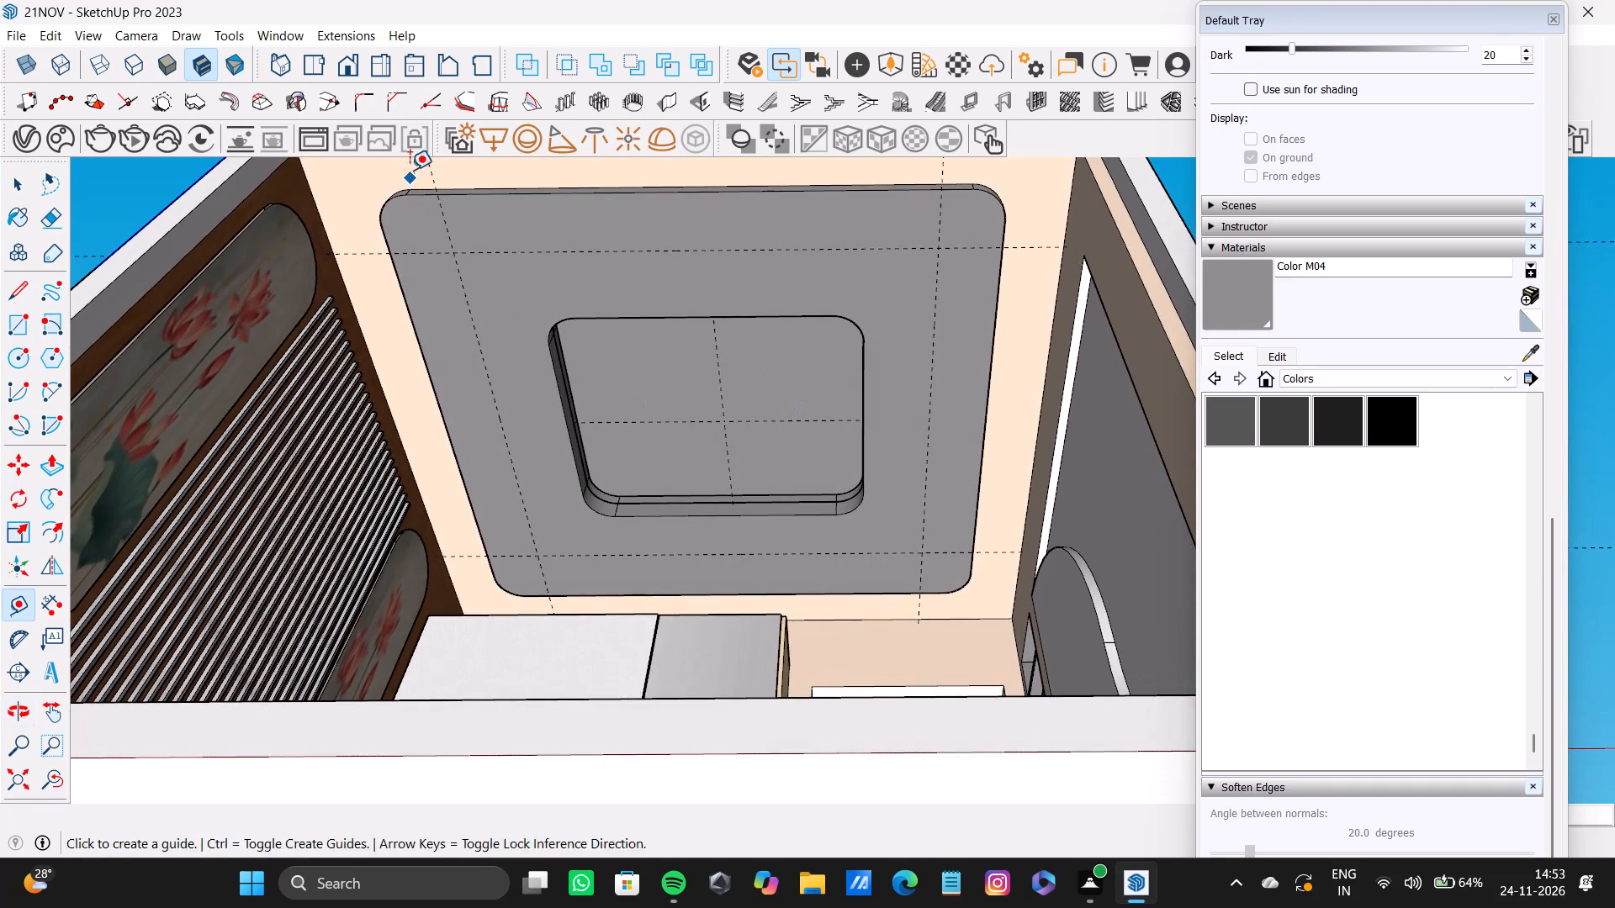
{"action": "left_click", "coordinate": [24, 361]}
{"action": "scroll", "coordinate": [424, 285], "scroll_direction": "up", "scroll_amount": 2}
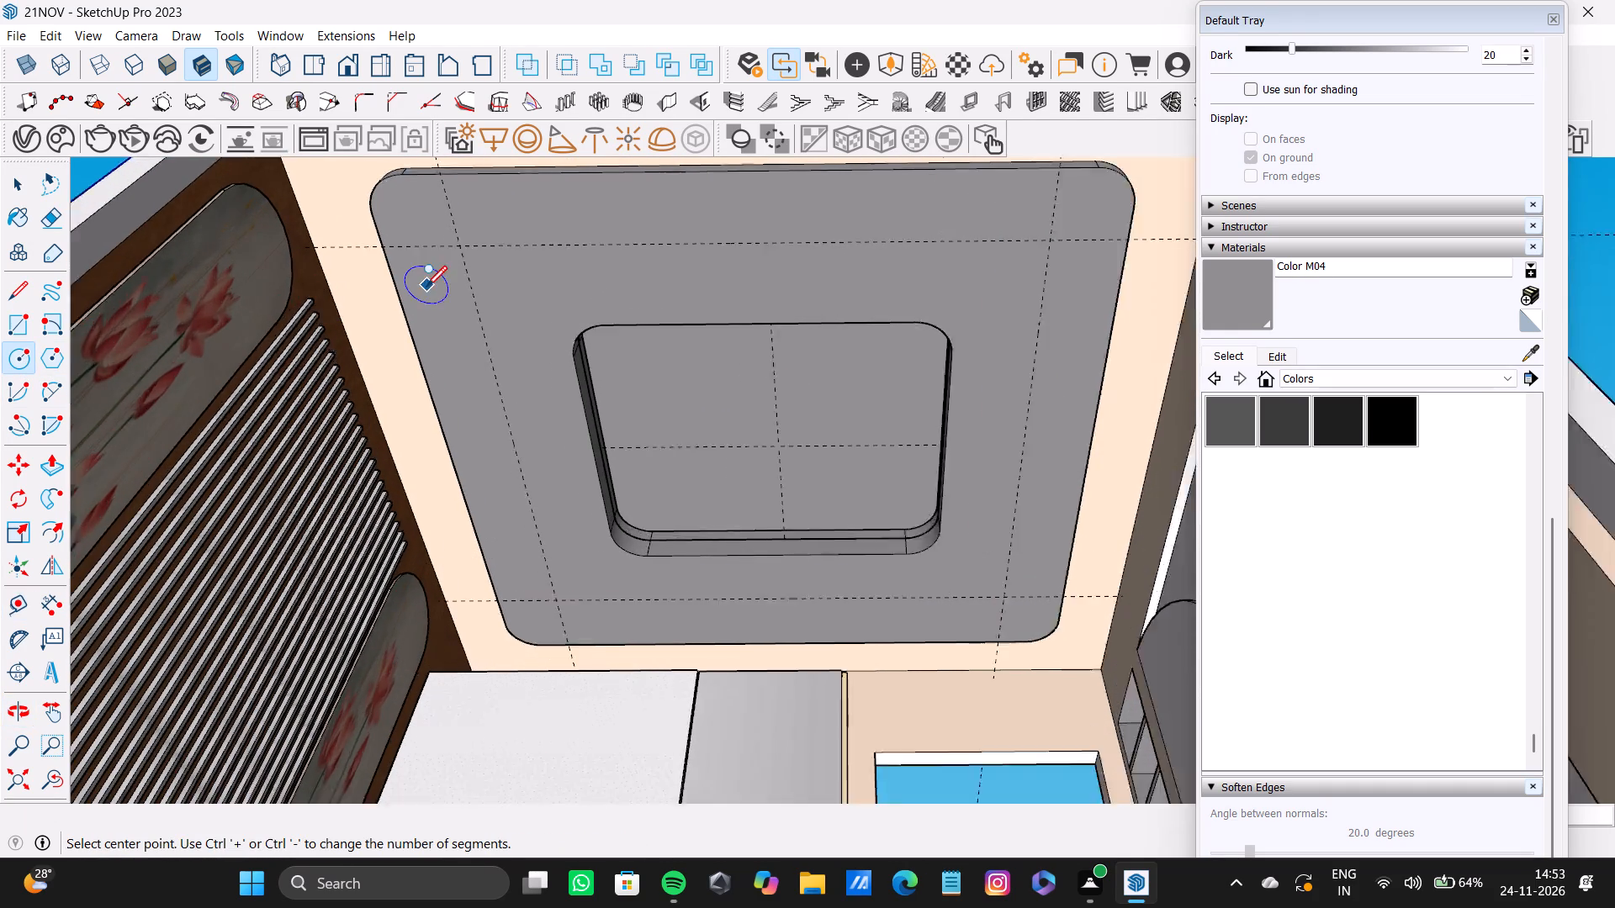
{"action": "scroll", "coordinate": [426, 285], "scroll_direction": "up", "scroll_amount": 2}
{"action": "left_click", "coordinate": [474, 240]}
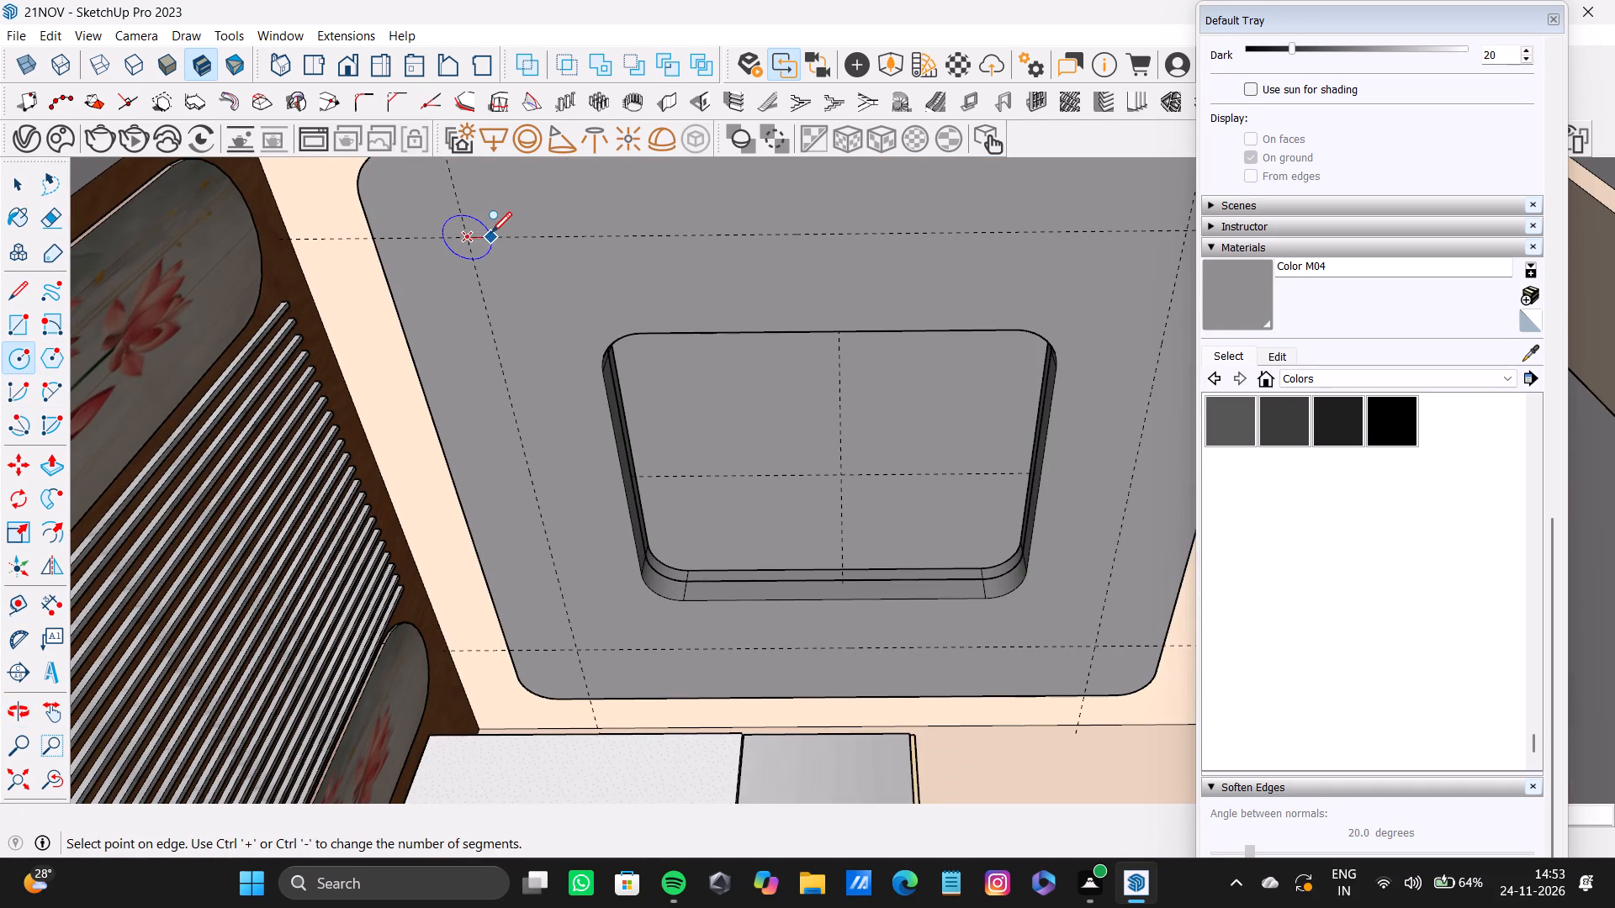
{"action": "left_click", "coordinate": [495, 229]}
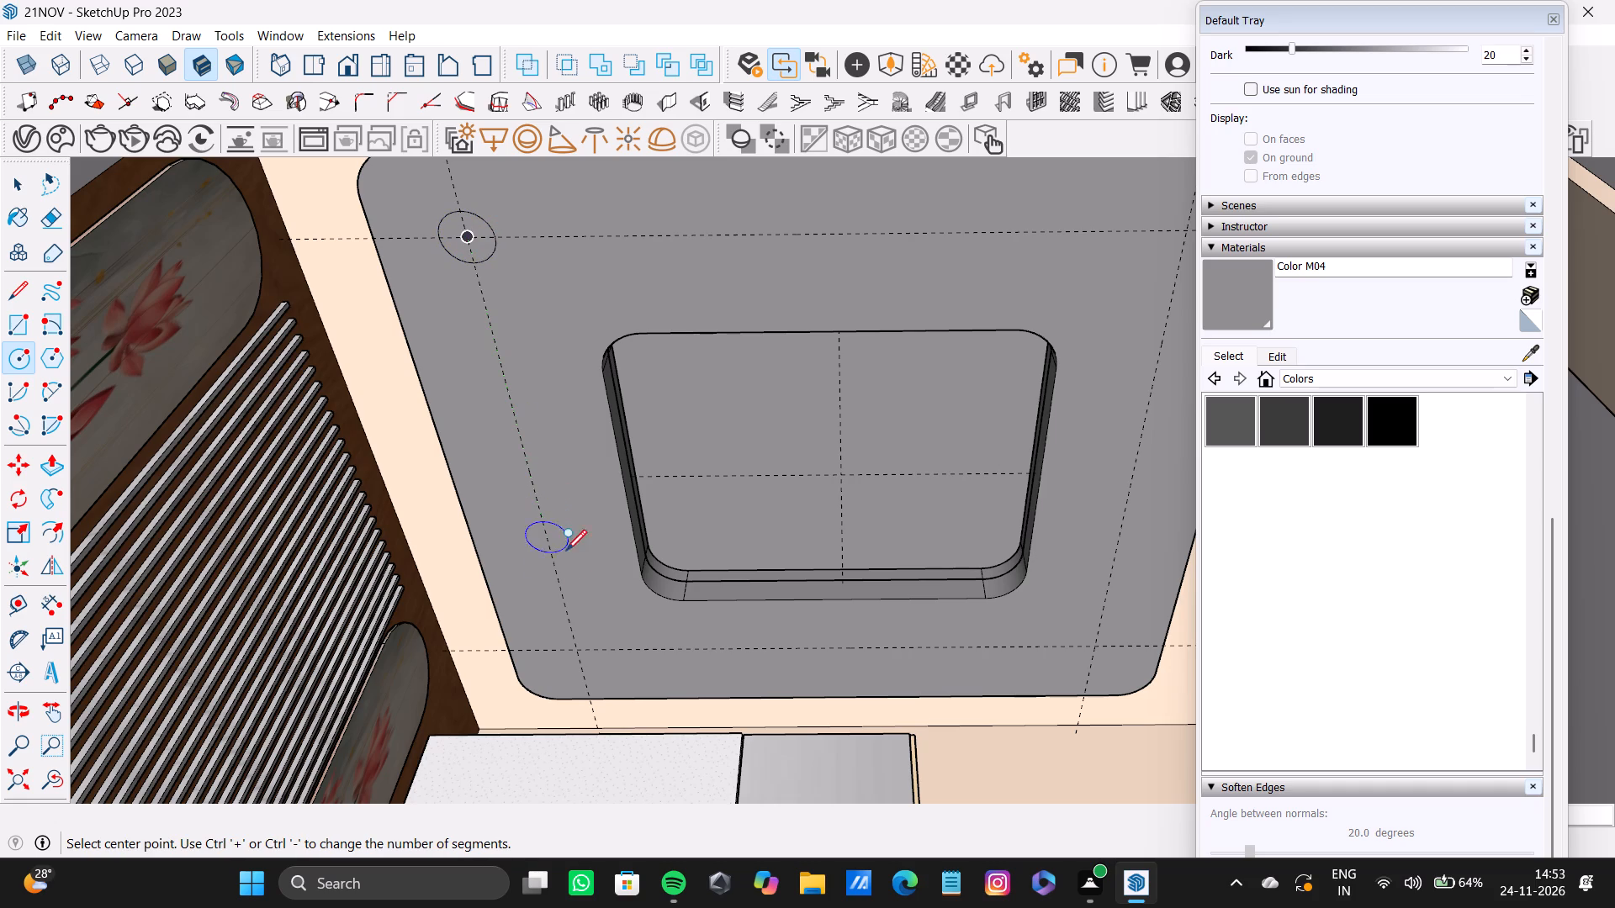
{"action": "left_click", "coordinate": [581, 645]}
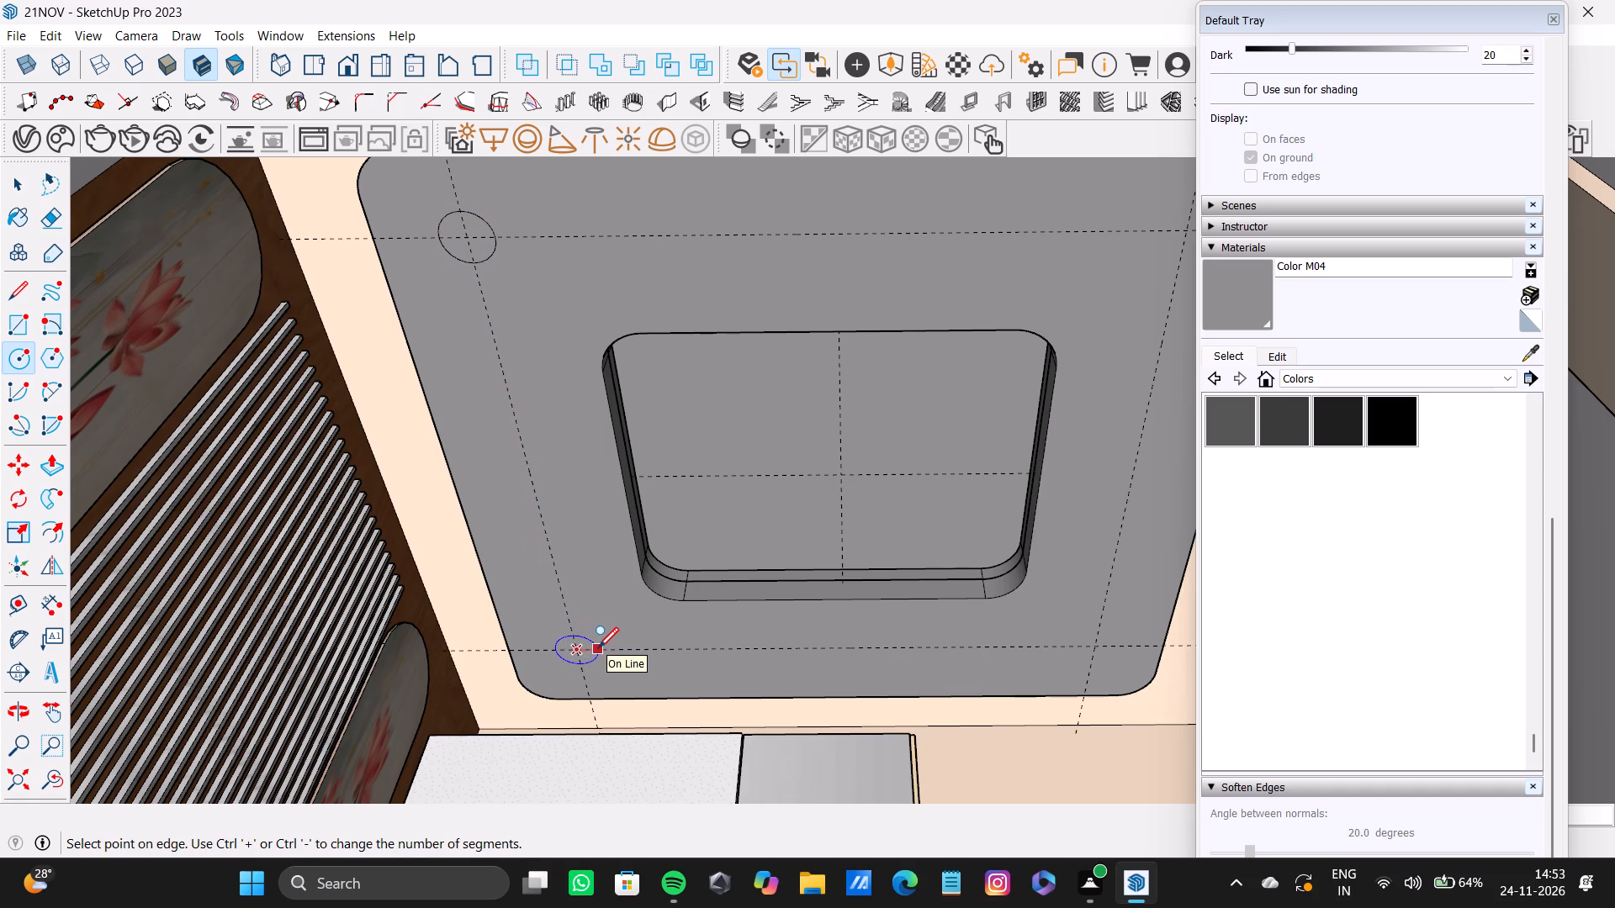
{"action": "left_click", "coordinate": [601, 646]}
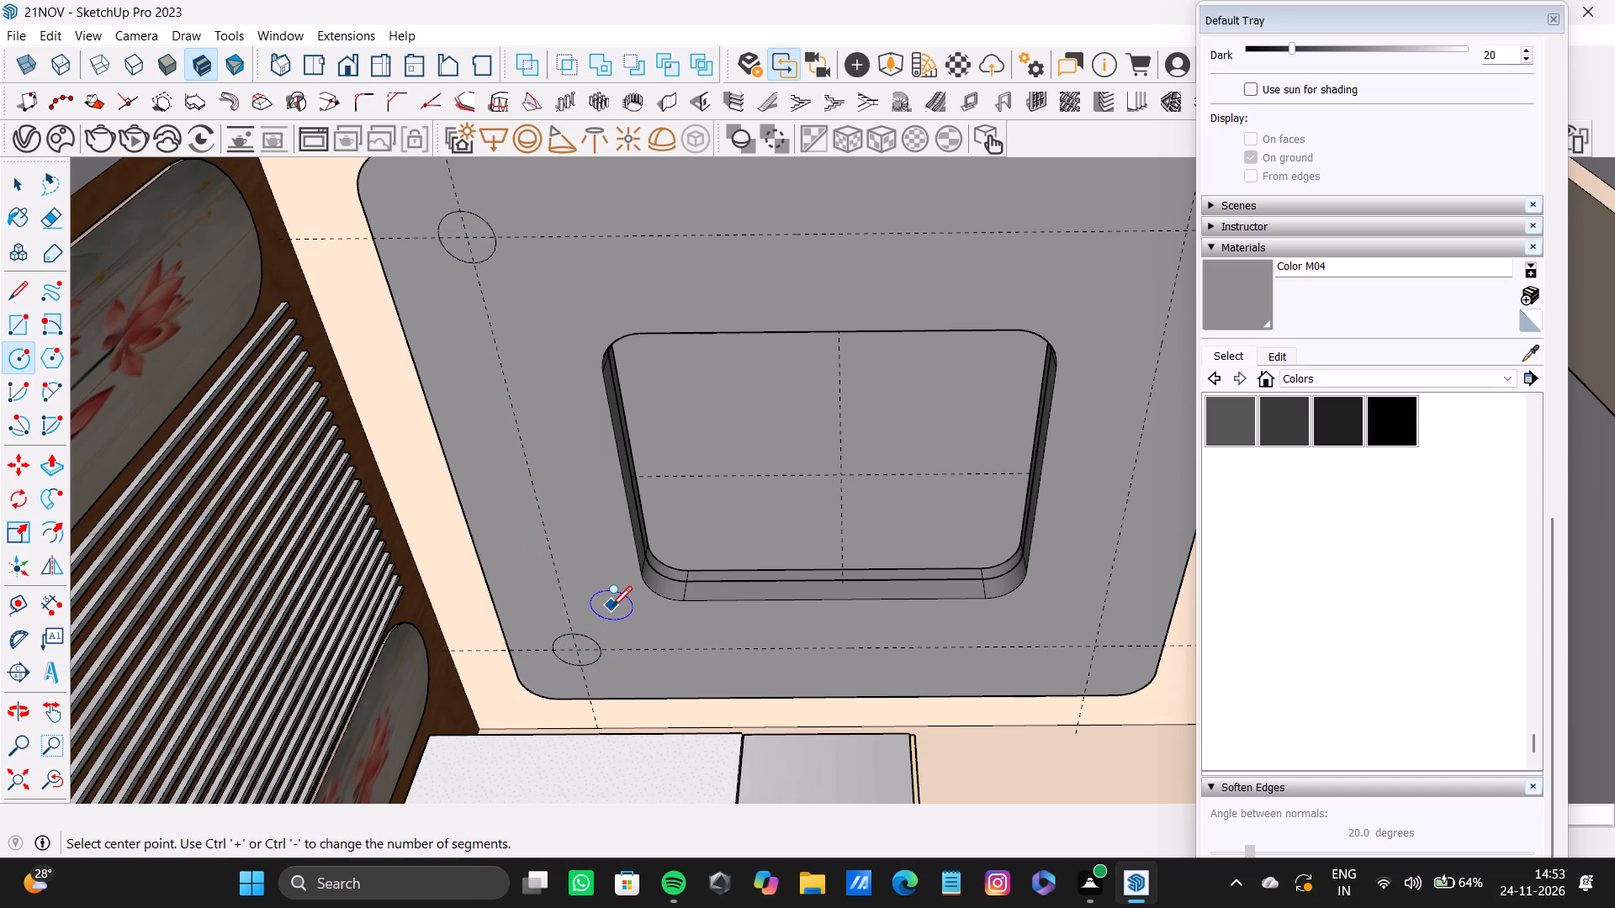
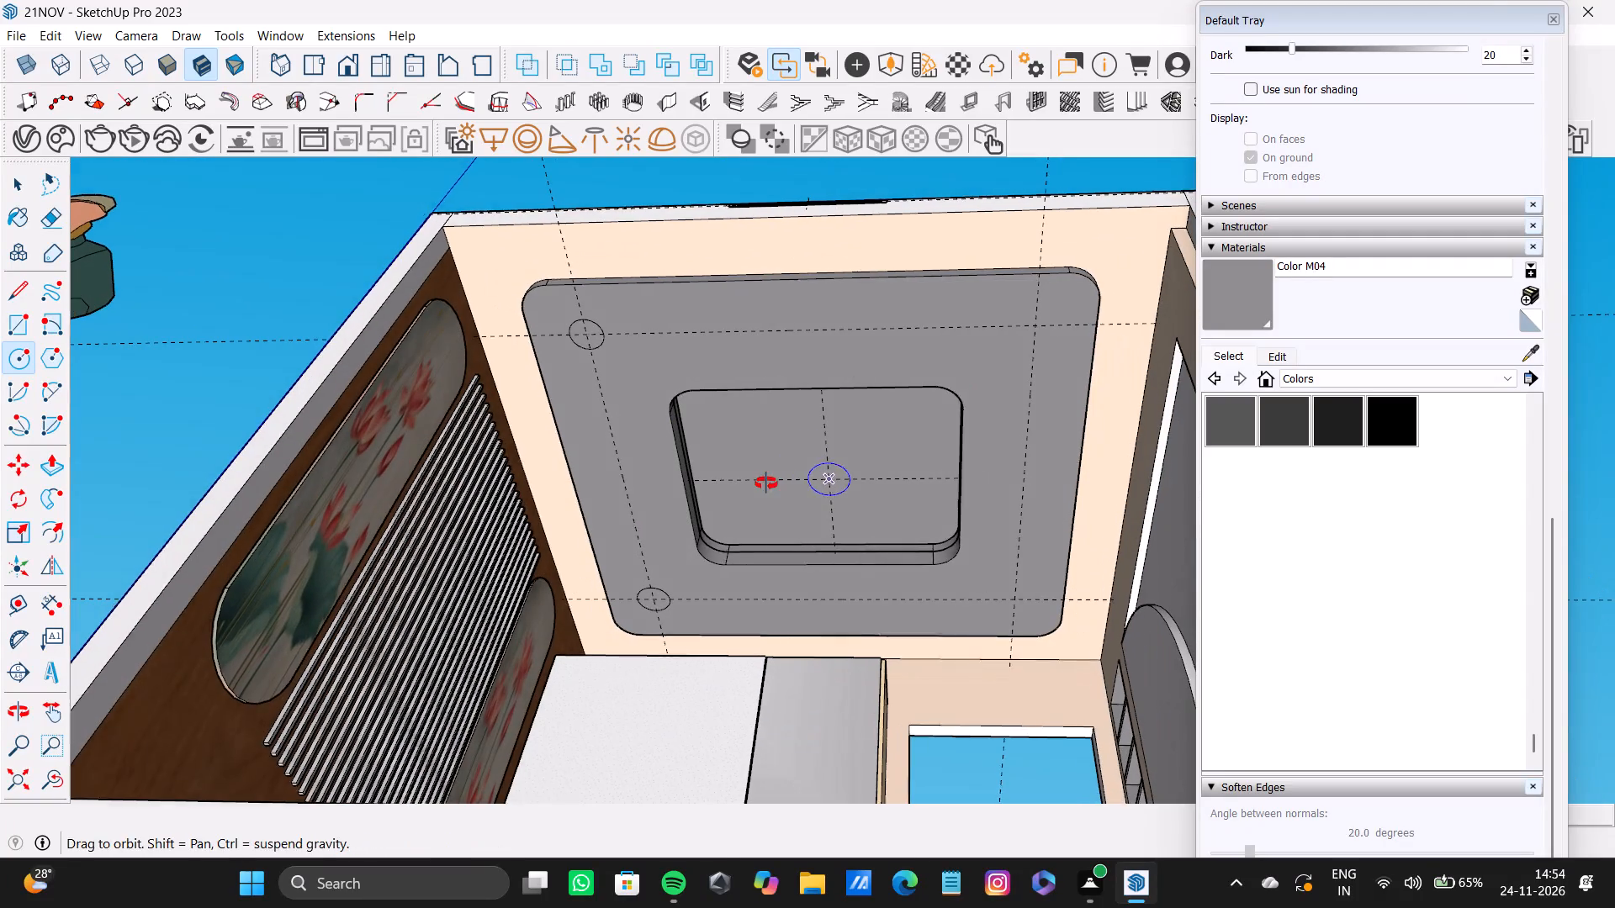
Draw a small circle at each of the two guide intersections along the false ceiling's side opposite the slatted wall.
{"action": "middle_click_drag", "start_coordinate": [766, 483], "coordinate": [774, 471], "text": "ctrl"}
{"action": "scroll", "coordinate": [1026, 330], "scroll_direction": "up", "scroll_amount": 3}
{"action": "left_click", "coordinate": [1040, 319]}
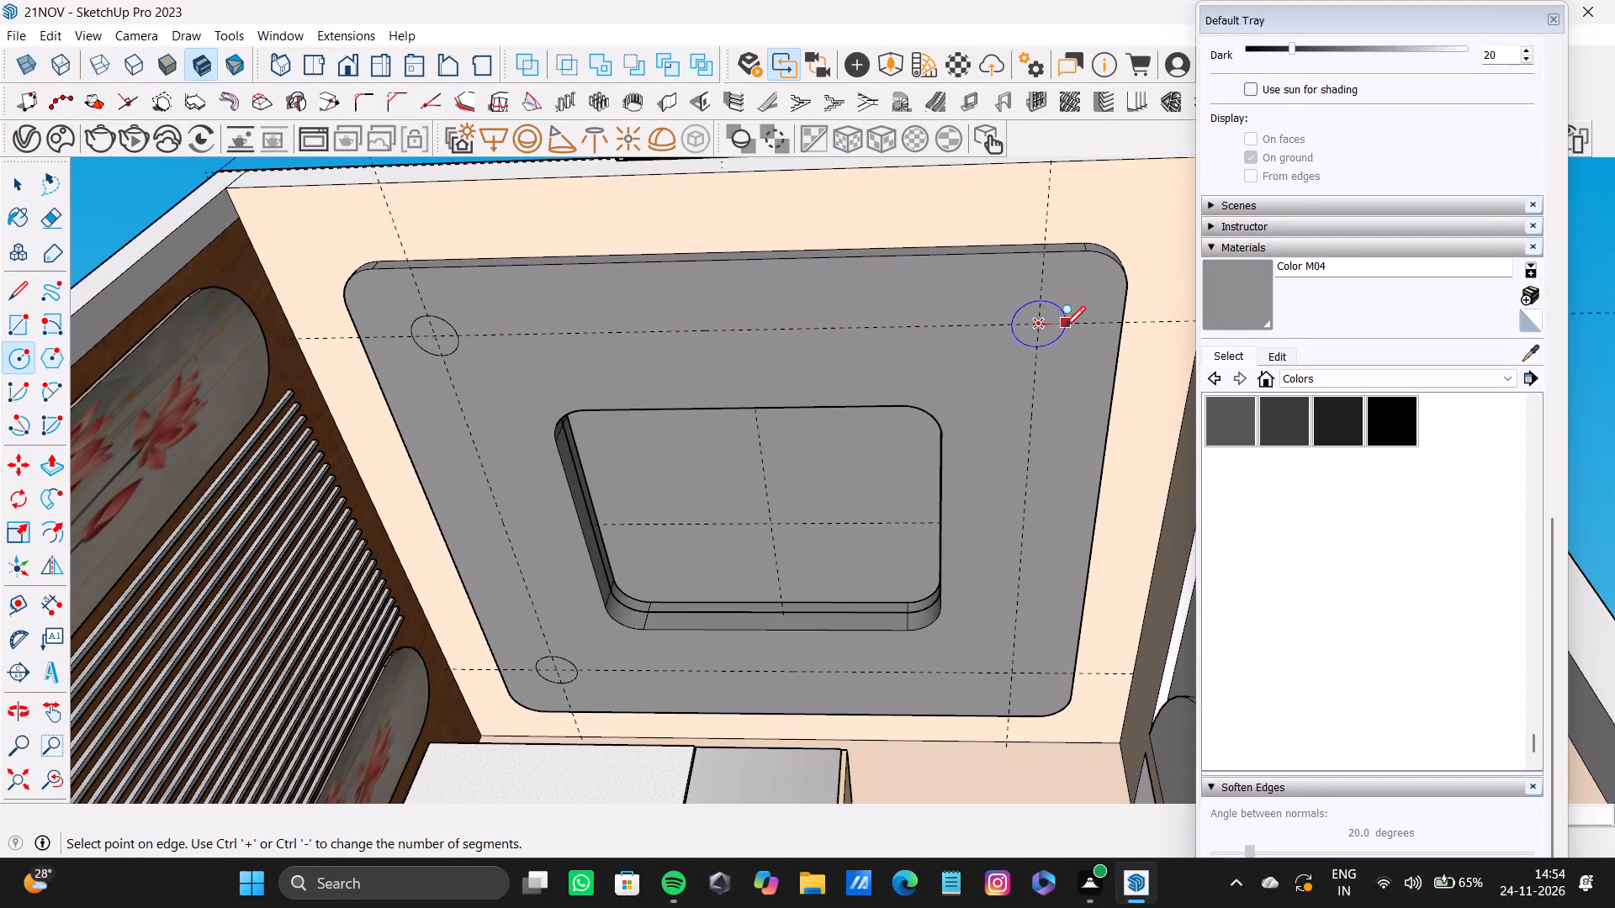
{"action": "left_click", "coordinate": [1065, 325]}
{"action": "scroll", "coordinate": [1030, 493], "scroll_direction": "down", "scroll_amount": 3}
{"action": "middle_click_drag", "start_coordinate": [1030, 521], "coordinate": [1012, 452], "text": "shift"}
{"action": "scroll", "coordinate": [1012, 557], "scroll_direction": "up", "scroll_amount": 3}
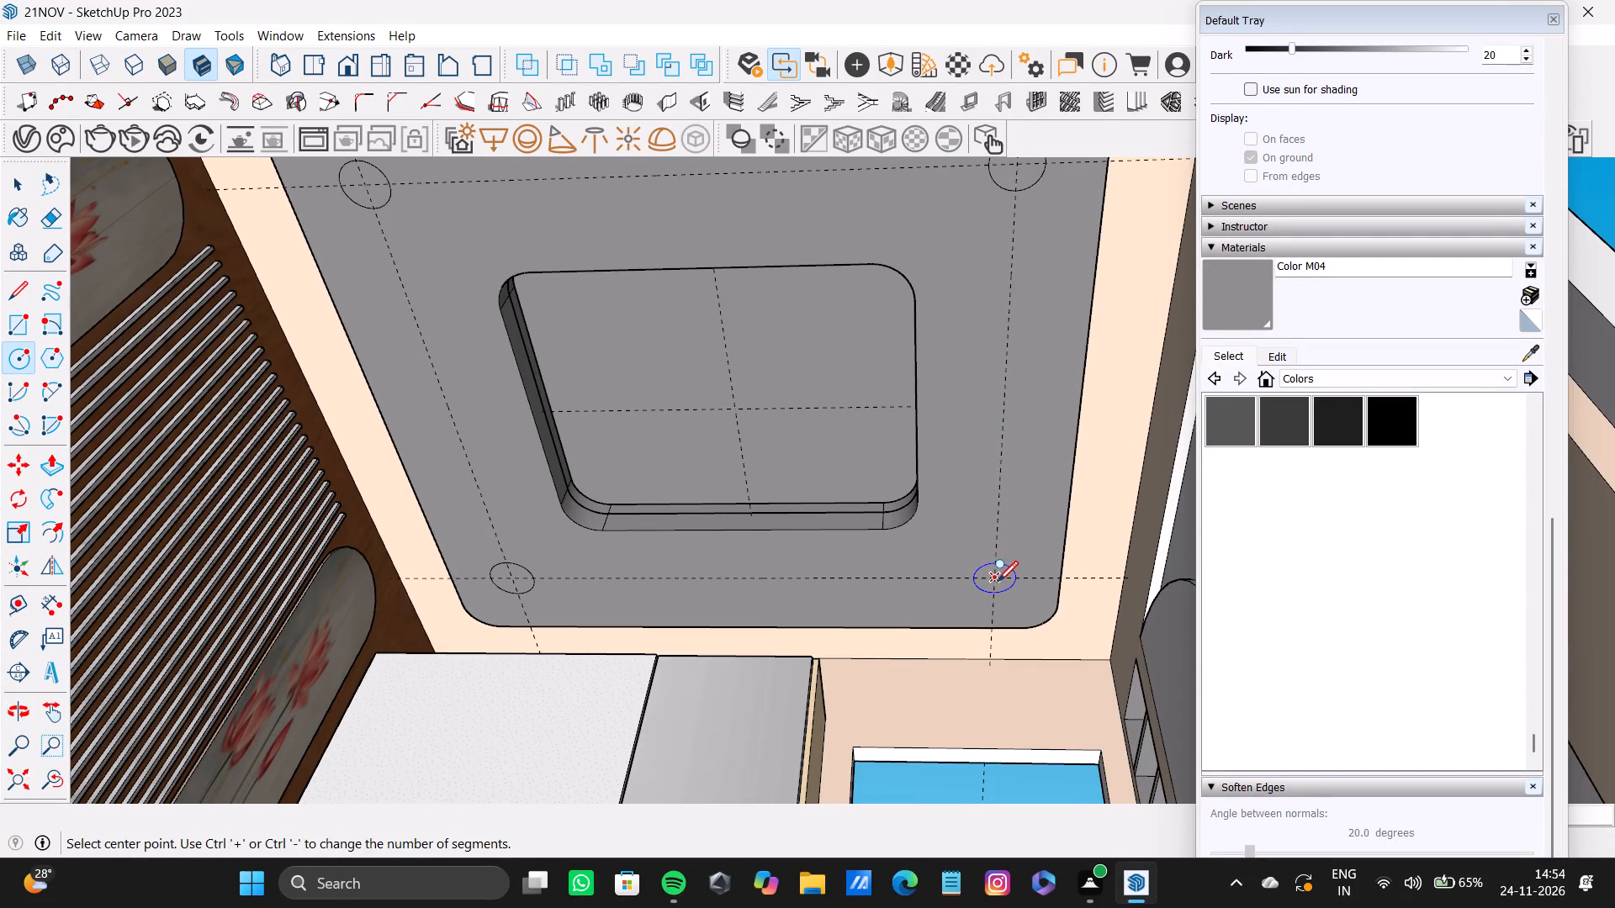
{"action": "left_click", "coordinate": [998, 580]}
{"action": "left_click", "coordinate": [1018, 573]}
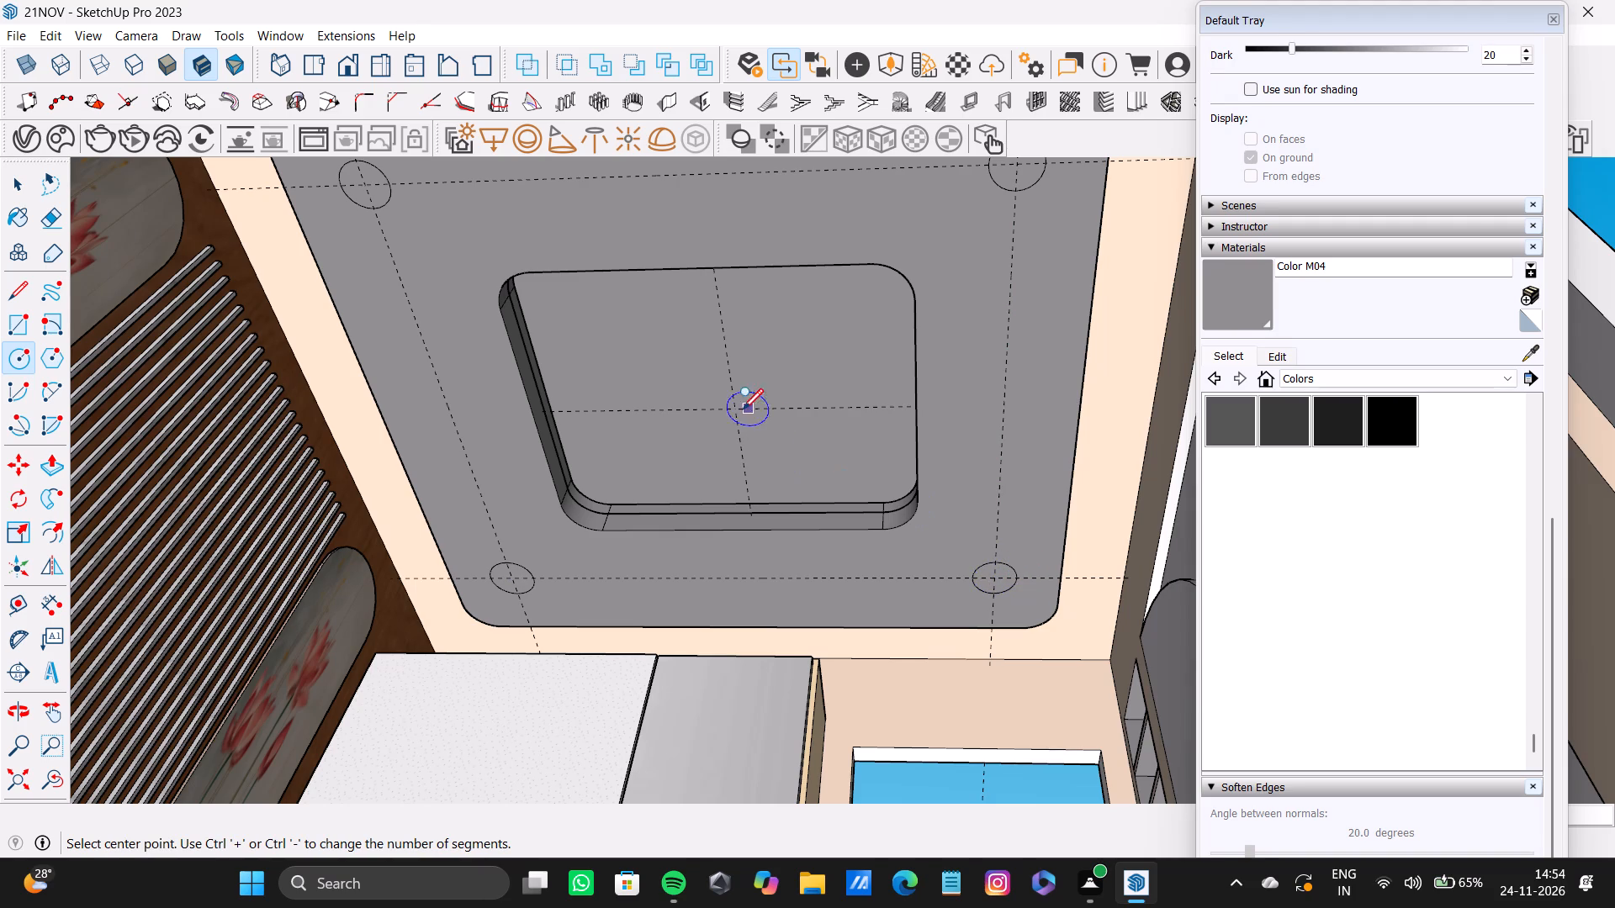
Draw a small circle where the guides cross at the centre of the ceiling recess and reverse its face.
{"action": "left_click", "coordinate": [735, 406]}
{"action": "left_click", "coordinate": [761, 398]}
{"action": "scroll", "coordinate": [705, 390], "scroll_direction": "down", "scroll_amount": 4}
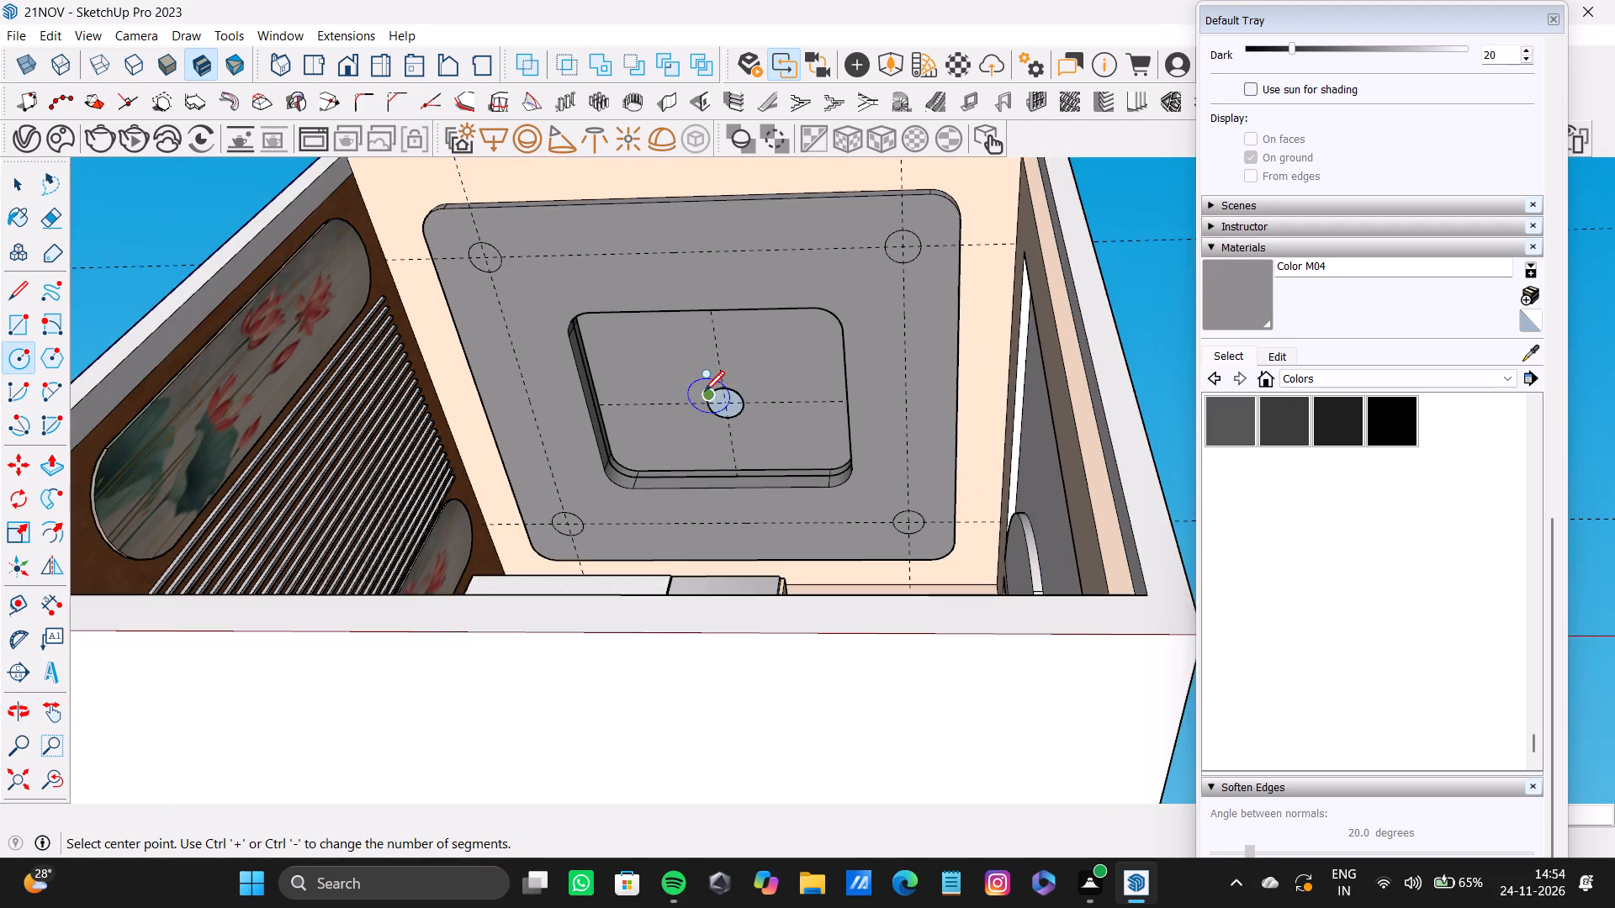
{"action": "middle_click_drag", "start_coordinate": [711, 397], "coordinate": [711, 422], "text": "shift"}
{"action": "key", "text": "space"}
{"action": "scroll", "coordinate": [758, 448], "scroll_direction": "up", "scroll_amount": 4}
{"action": "right_click", "coordinate": [712, 411]}
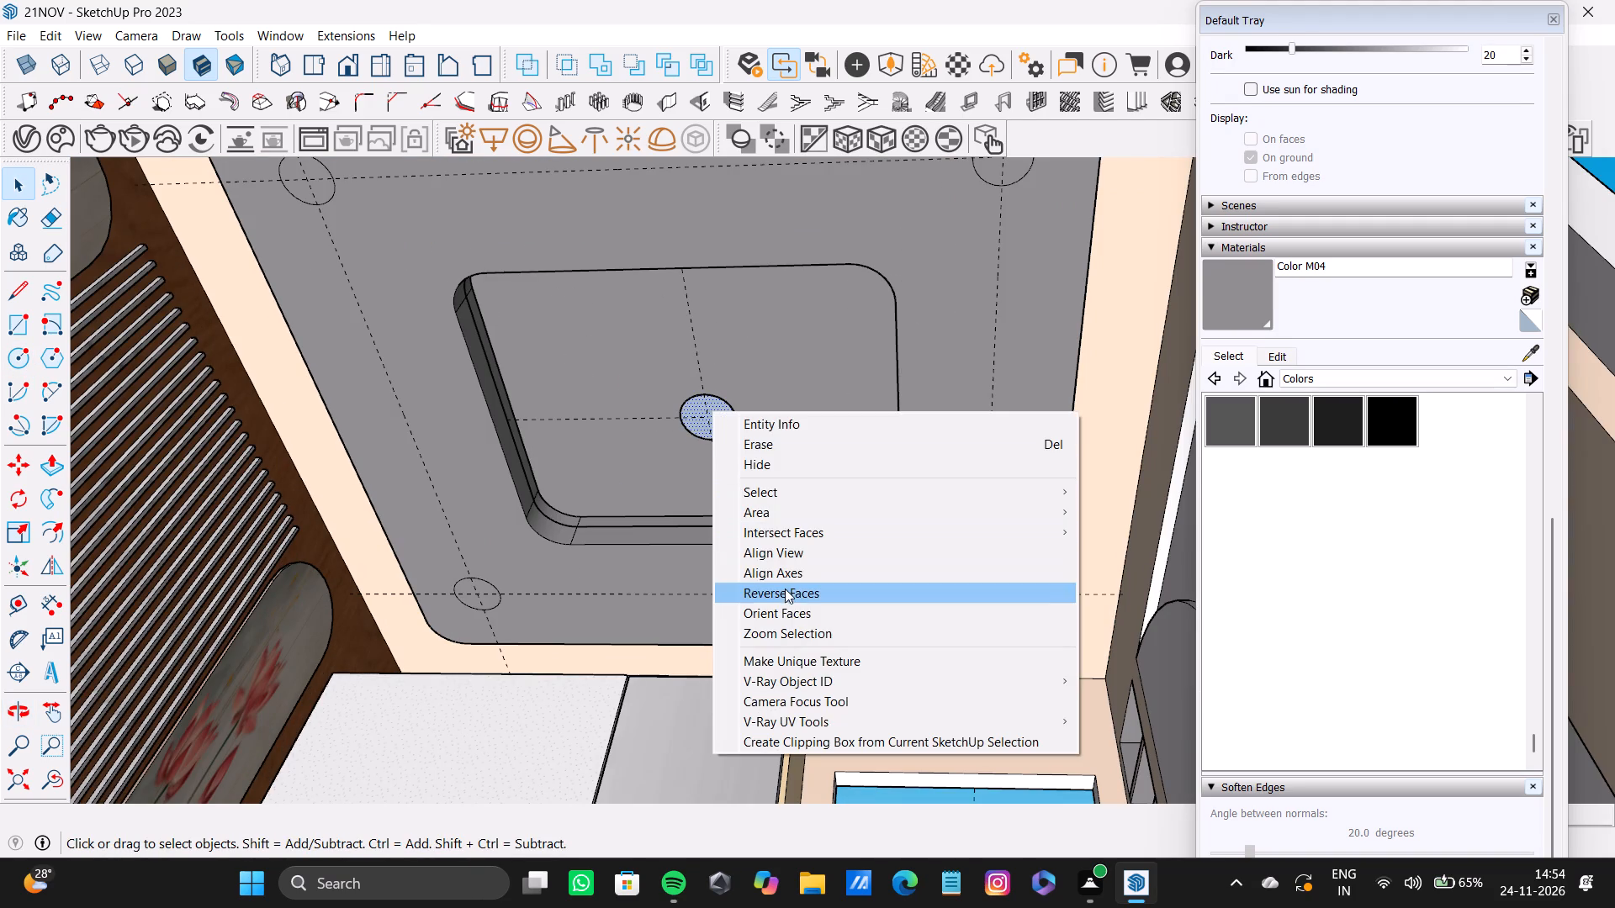
{"action": "left_click", "coordinate": [786, 598]}
{"action": "scroll", "coordinate": [700, 346], "scroll_direction": "down", "scroll_amount": 4}
{"action": "middle_click_drag", "start_coordinate": [704, 363], "coordinate": [705, 395], "text": "shift"}
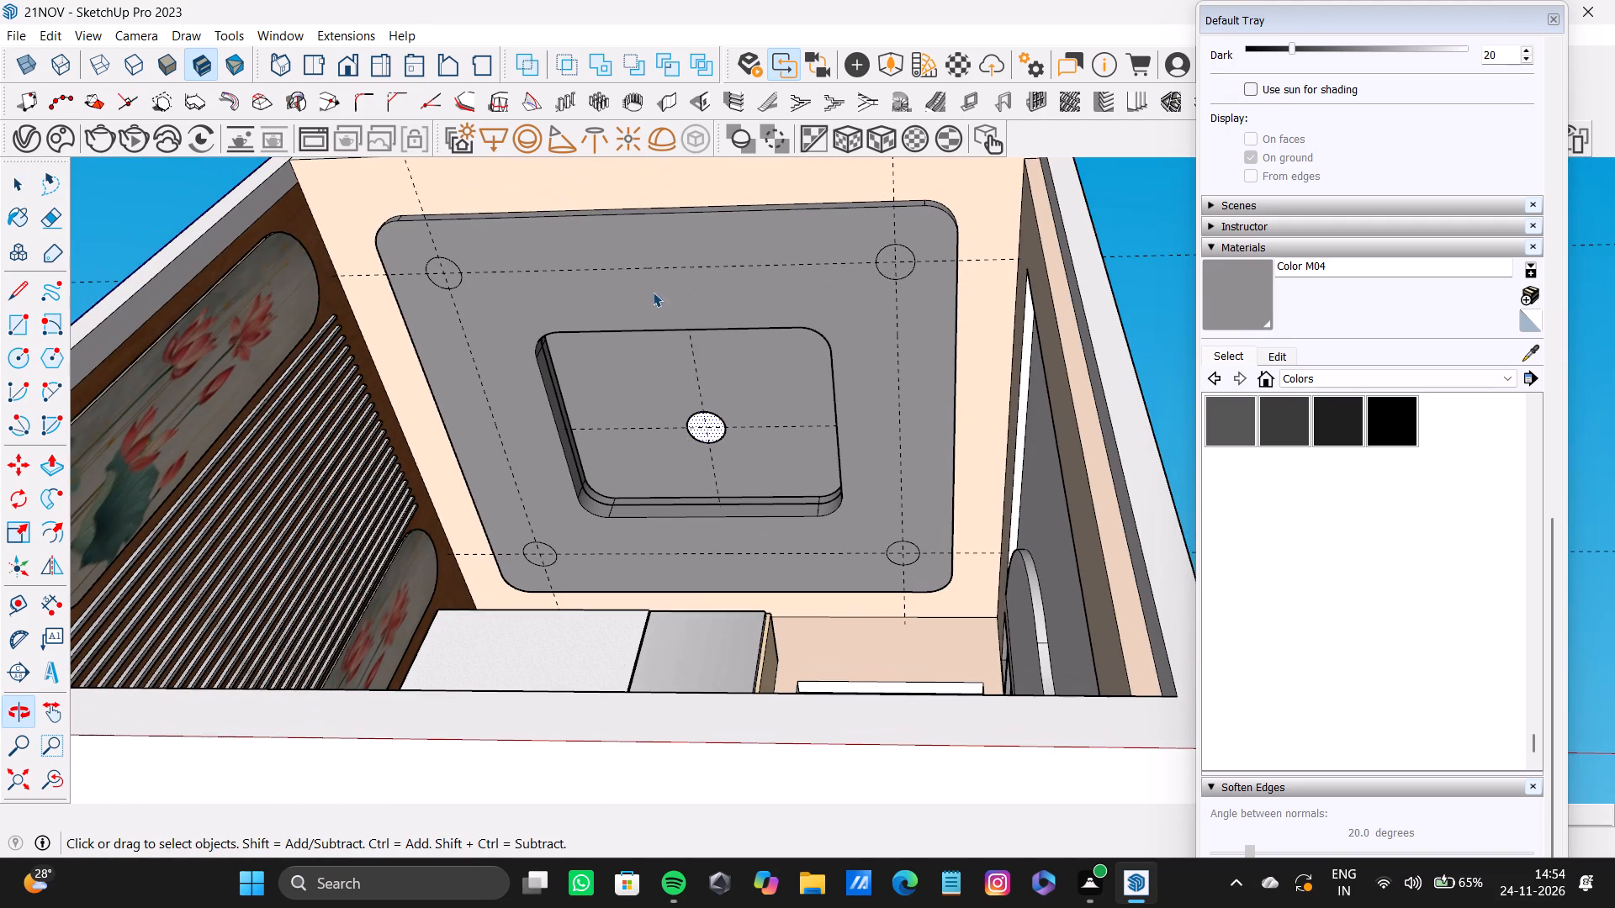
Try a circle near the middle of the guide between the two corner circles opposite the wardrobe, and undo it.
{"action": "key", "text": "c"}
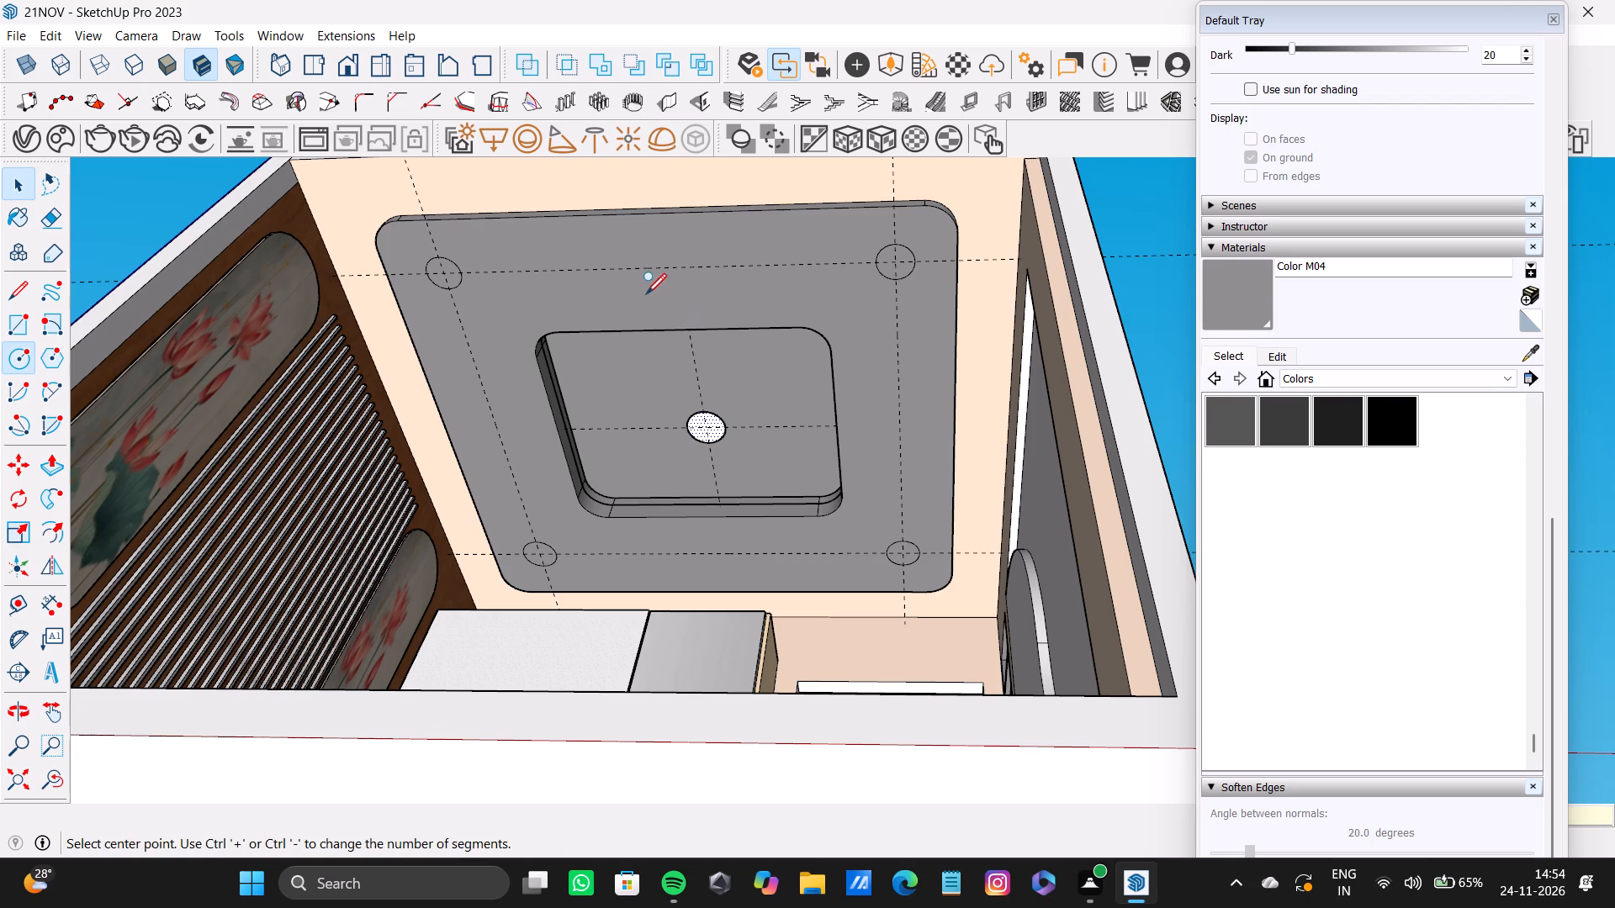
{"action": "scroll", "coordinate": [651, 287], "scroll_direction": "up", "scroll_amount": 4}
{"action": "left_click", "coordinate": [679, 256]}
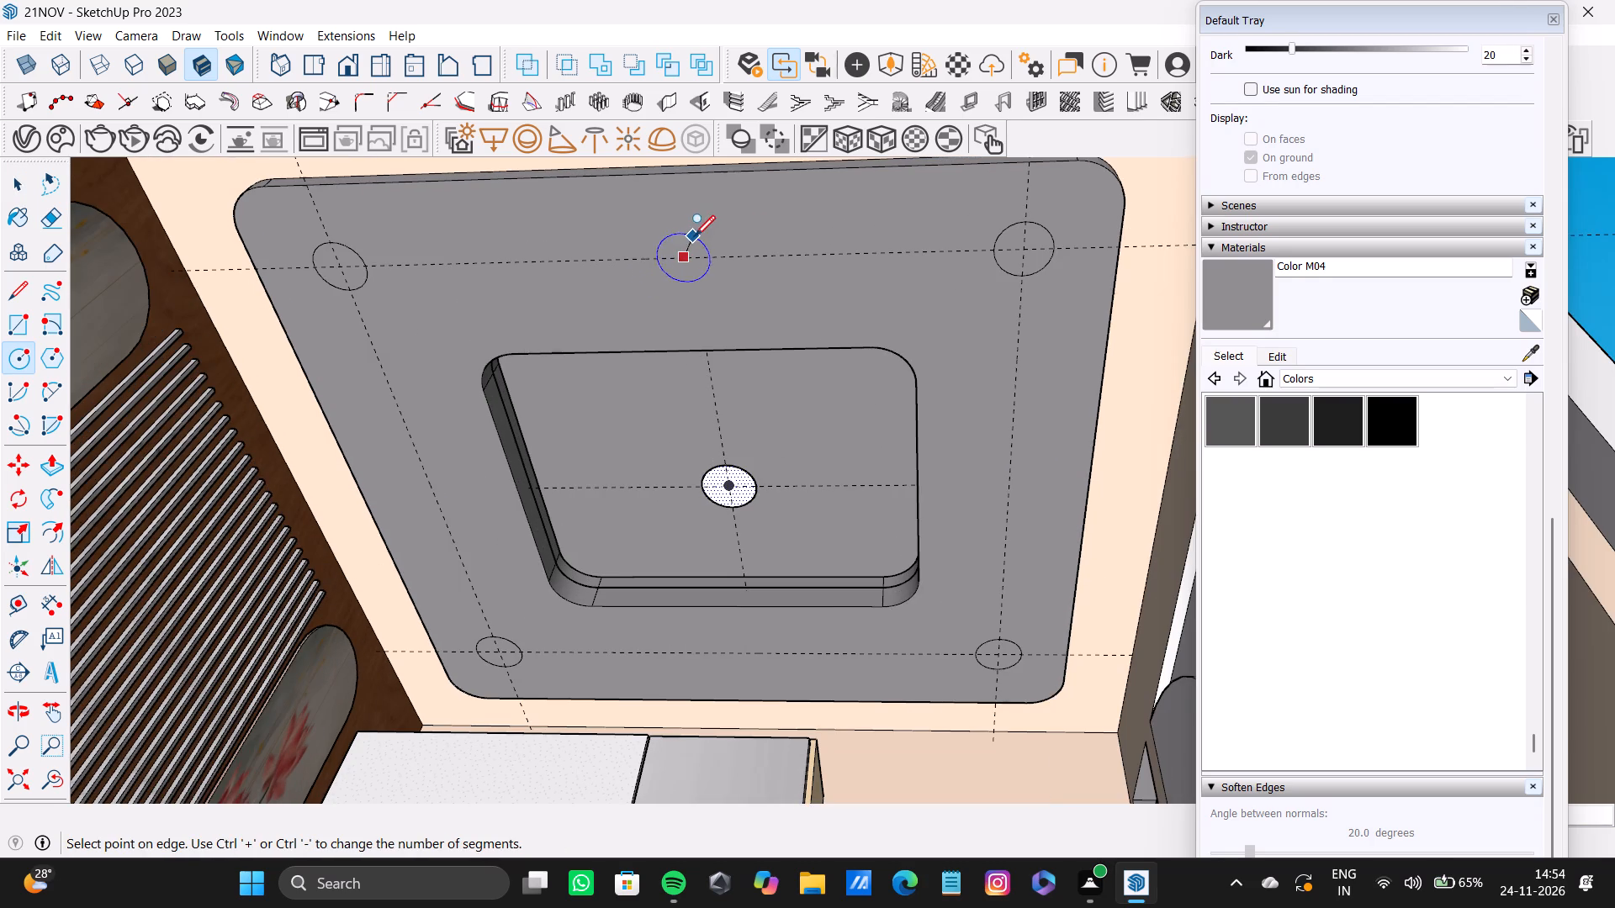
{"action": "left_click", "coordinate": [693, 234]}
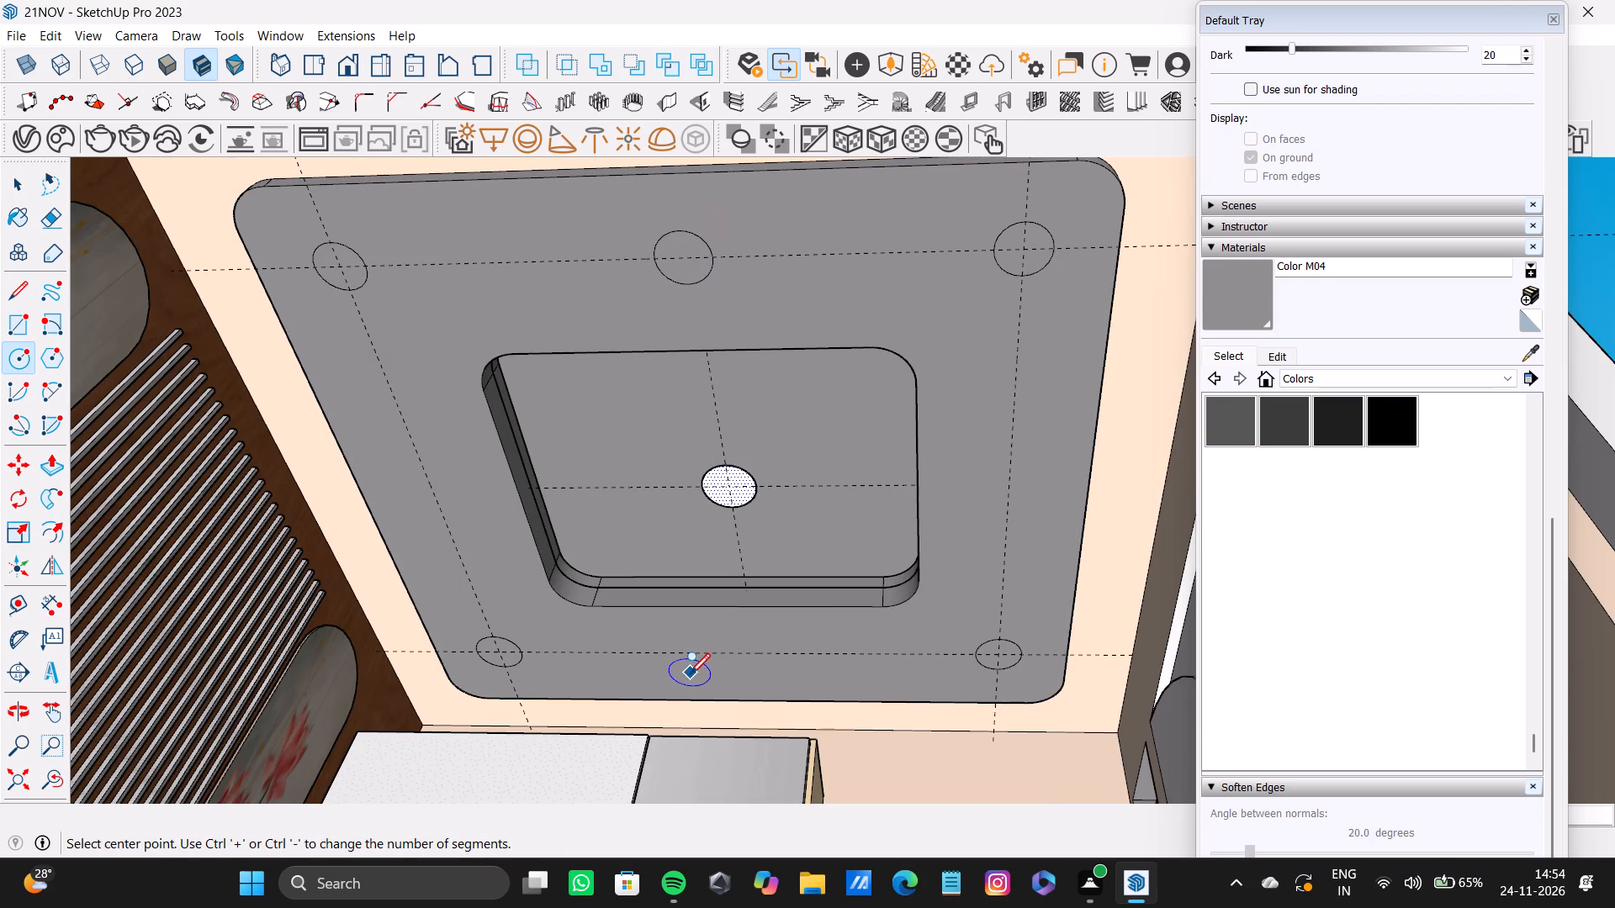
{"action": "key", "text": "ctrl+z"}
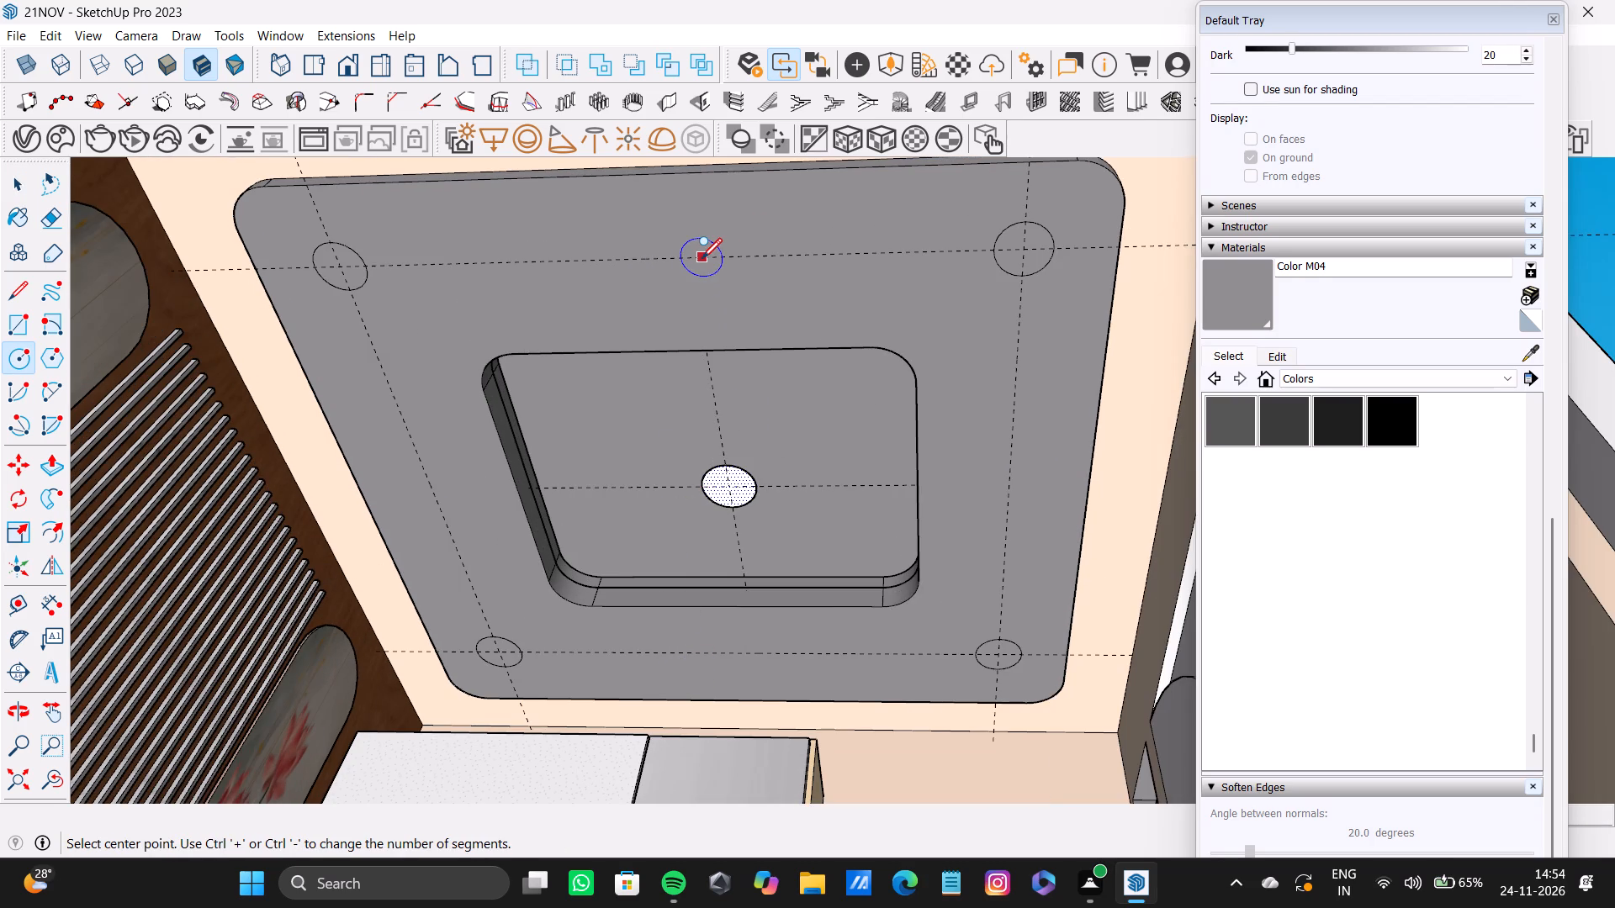
Draw a smaller circle midway between the corner circles on both the wardrobe-side guide and the guide opposite it.
{"action": "left_click", "coordinate": [702, 257]}
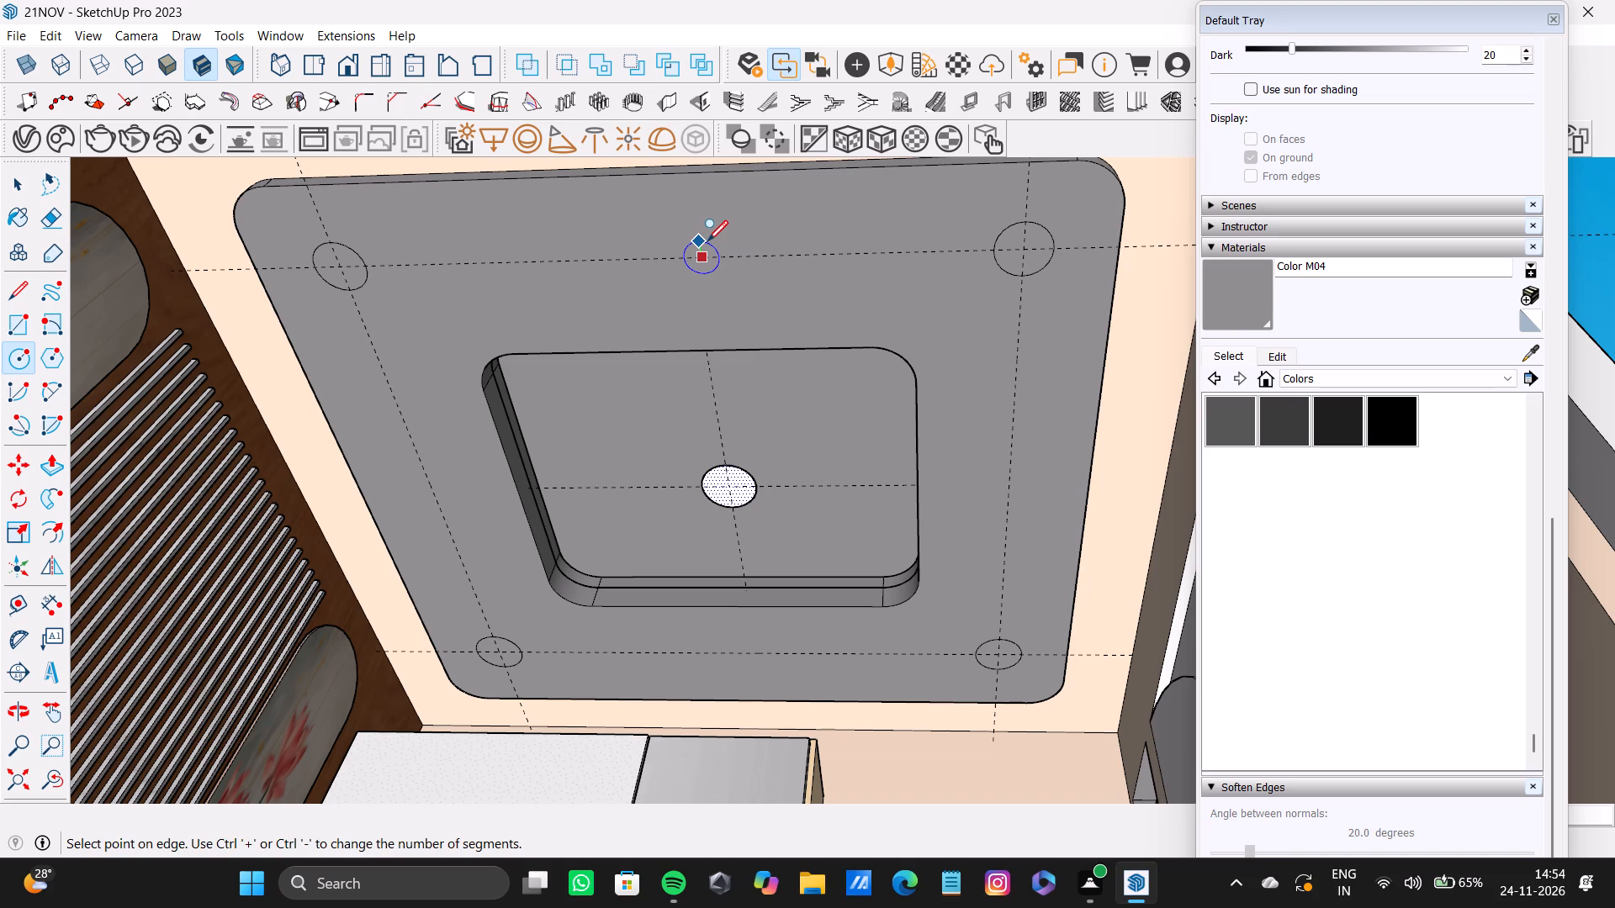
{"action": "left_click", "coordinate": [710, 238]}
{"action": "scroll", "coordinate": [775, 610], "scroll_direction": "down", "scroll_amount": 4}
{"action": "middle_click_drag", "start_coordinate": [771, 611], "coordinate": [736, 480]}
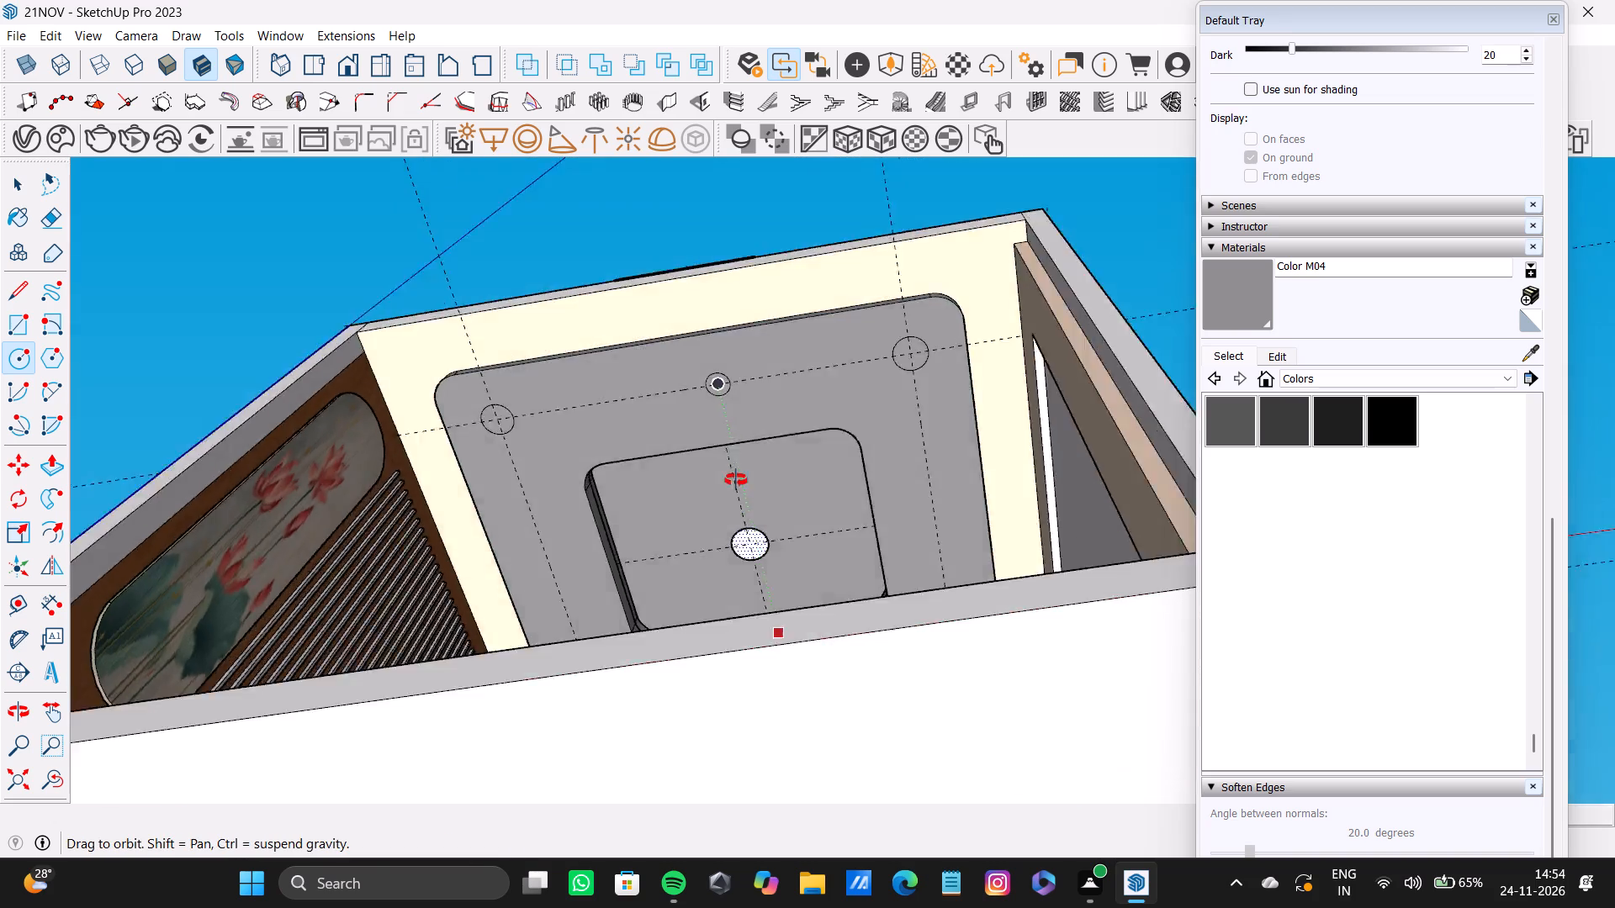
{"action": "middle_click_drag", "start_coordinate": [736, 480], "coordinate": [690, 626]}
{"action": "scroll", "coordinate": [781, 646], "scroll_direction": "up", "scroll_amount": 6}
{"action": "left_click", "coordinate": [847, 655]}
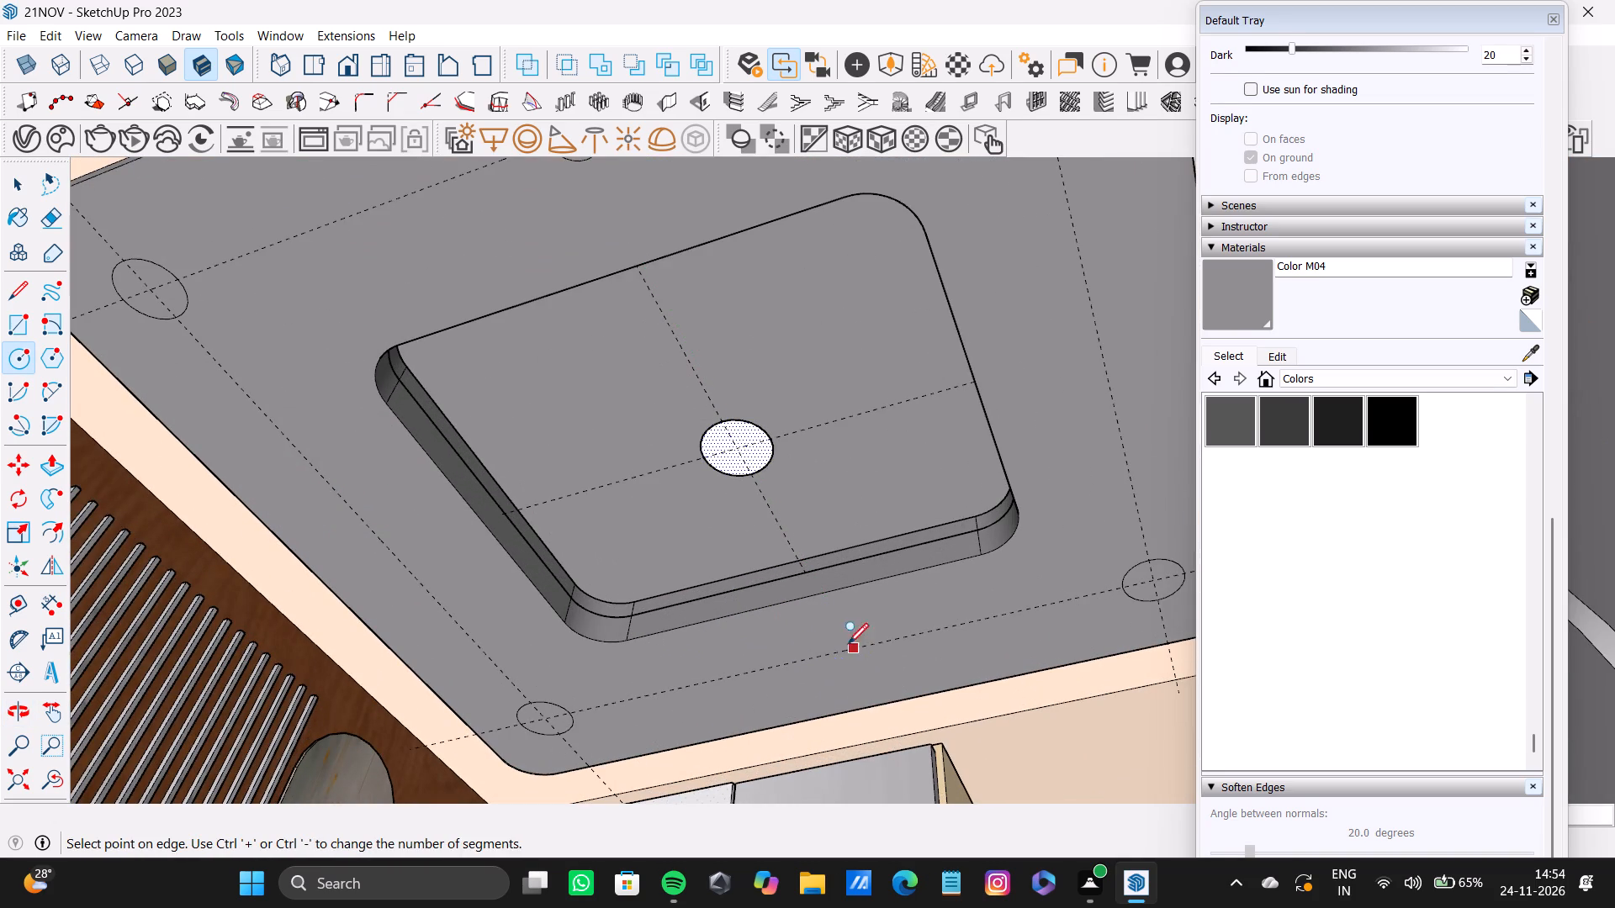
{"action": "left_click", "coordinate": [863, 627]}
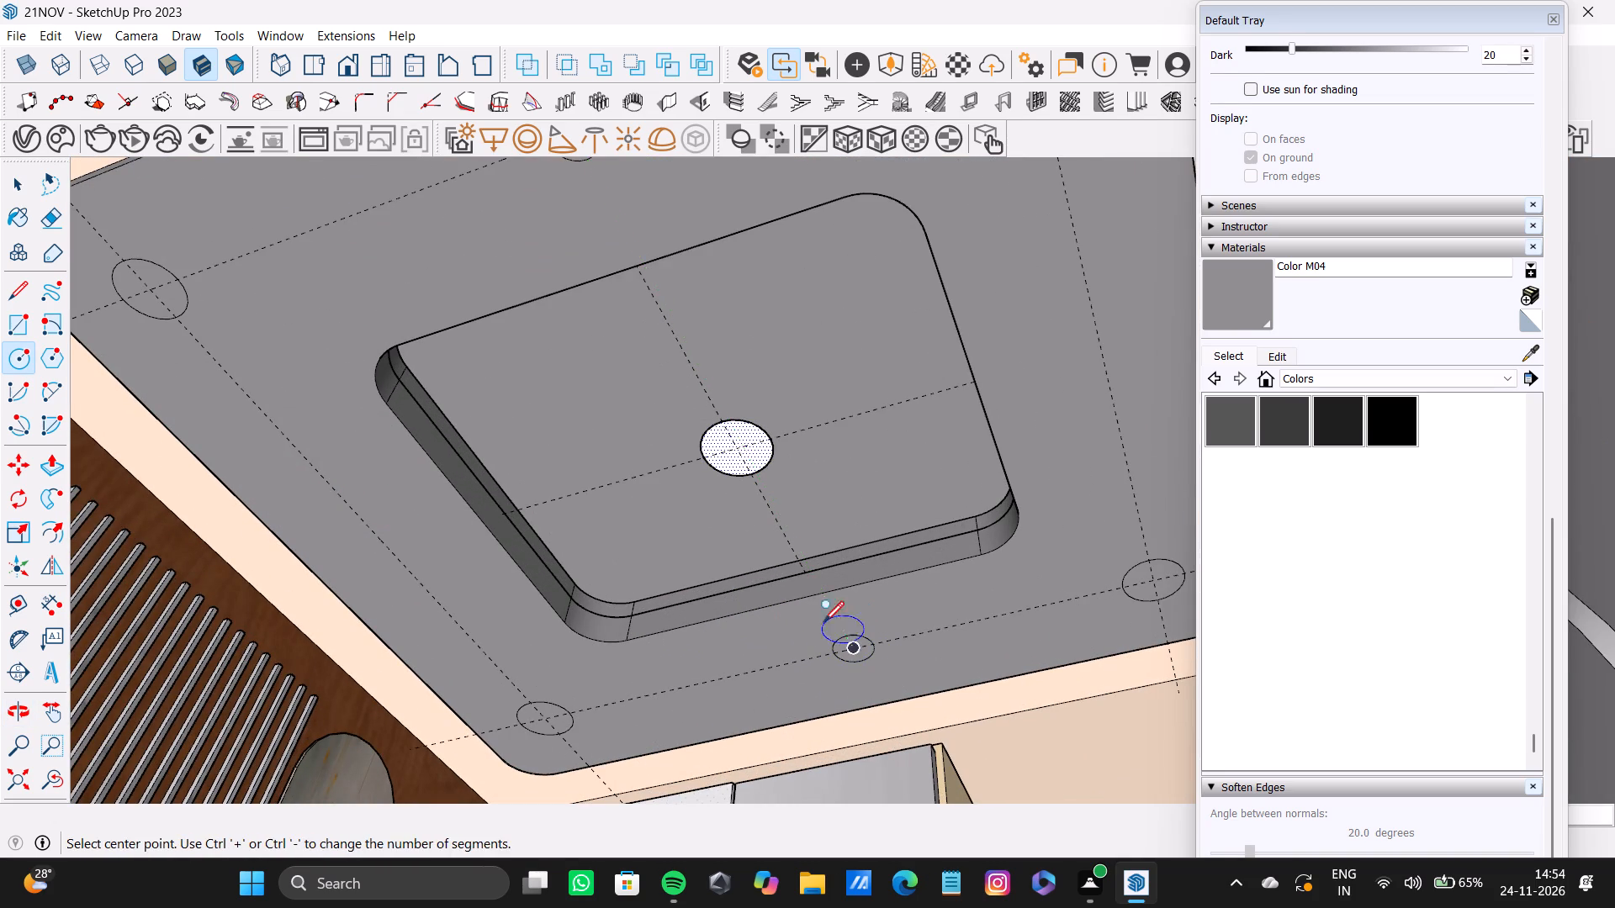
{"action": "key", "text": "space"}
{"action": "scroll", "coordinate": [723, 563], "scroll_direction": "down", "scroll_amount": 4}
{"action": "middle_click_drag", "start_coordinate": [800, 589], "coordinate": [925, 608]}
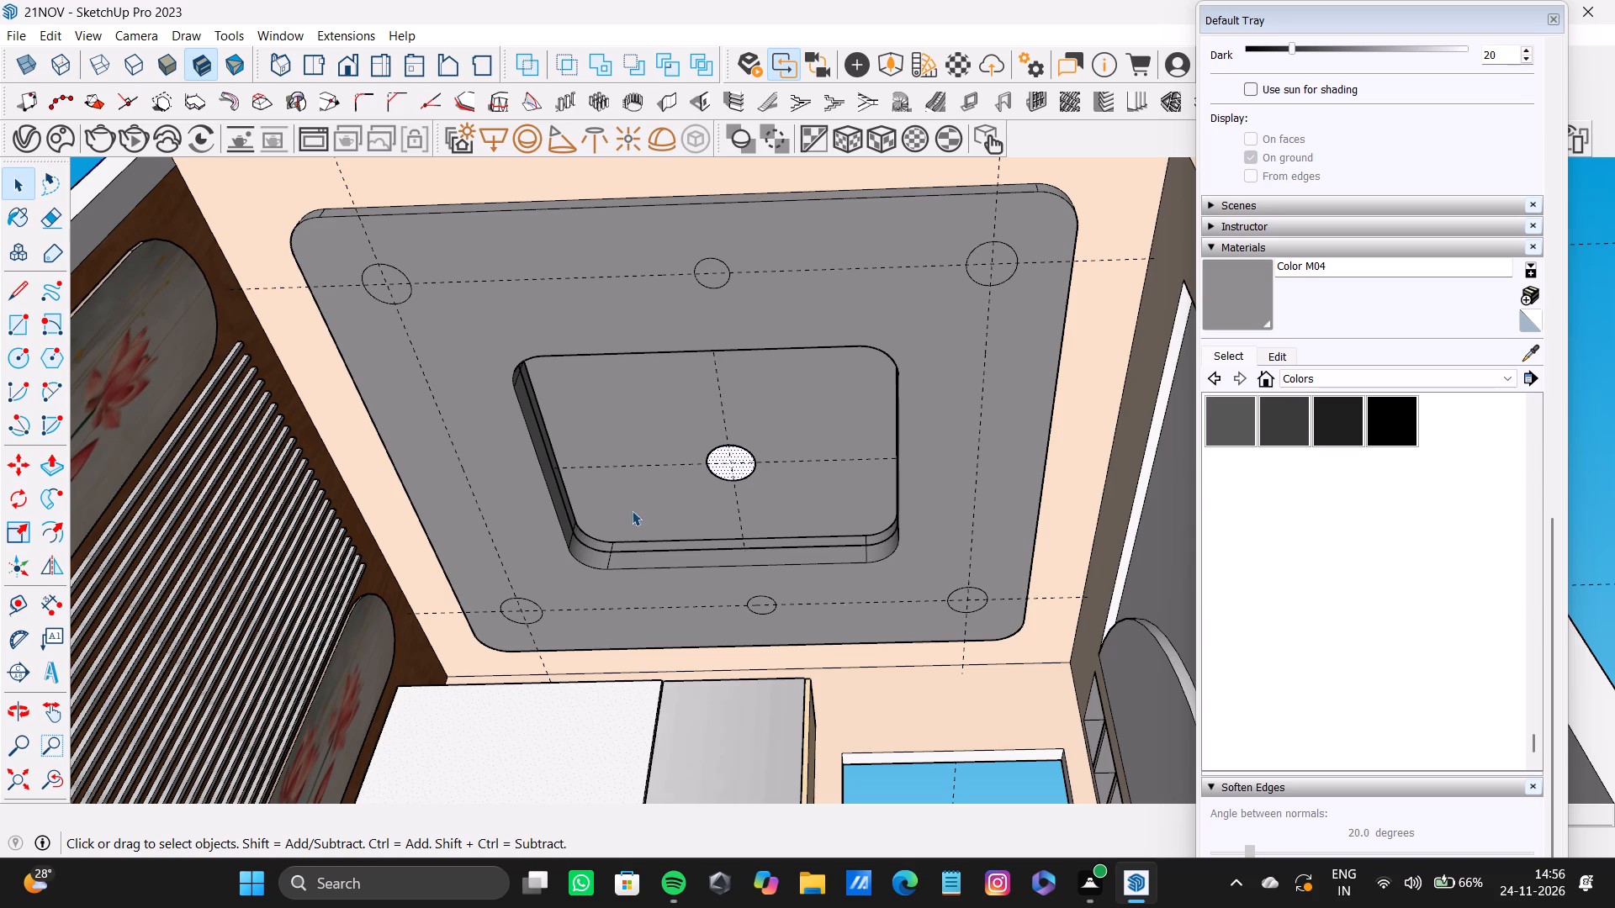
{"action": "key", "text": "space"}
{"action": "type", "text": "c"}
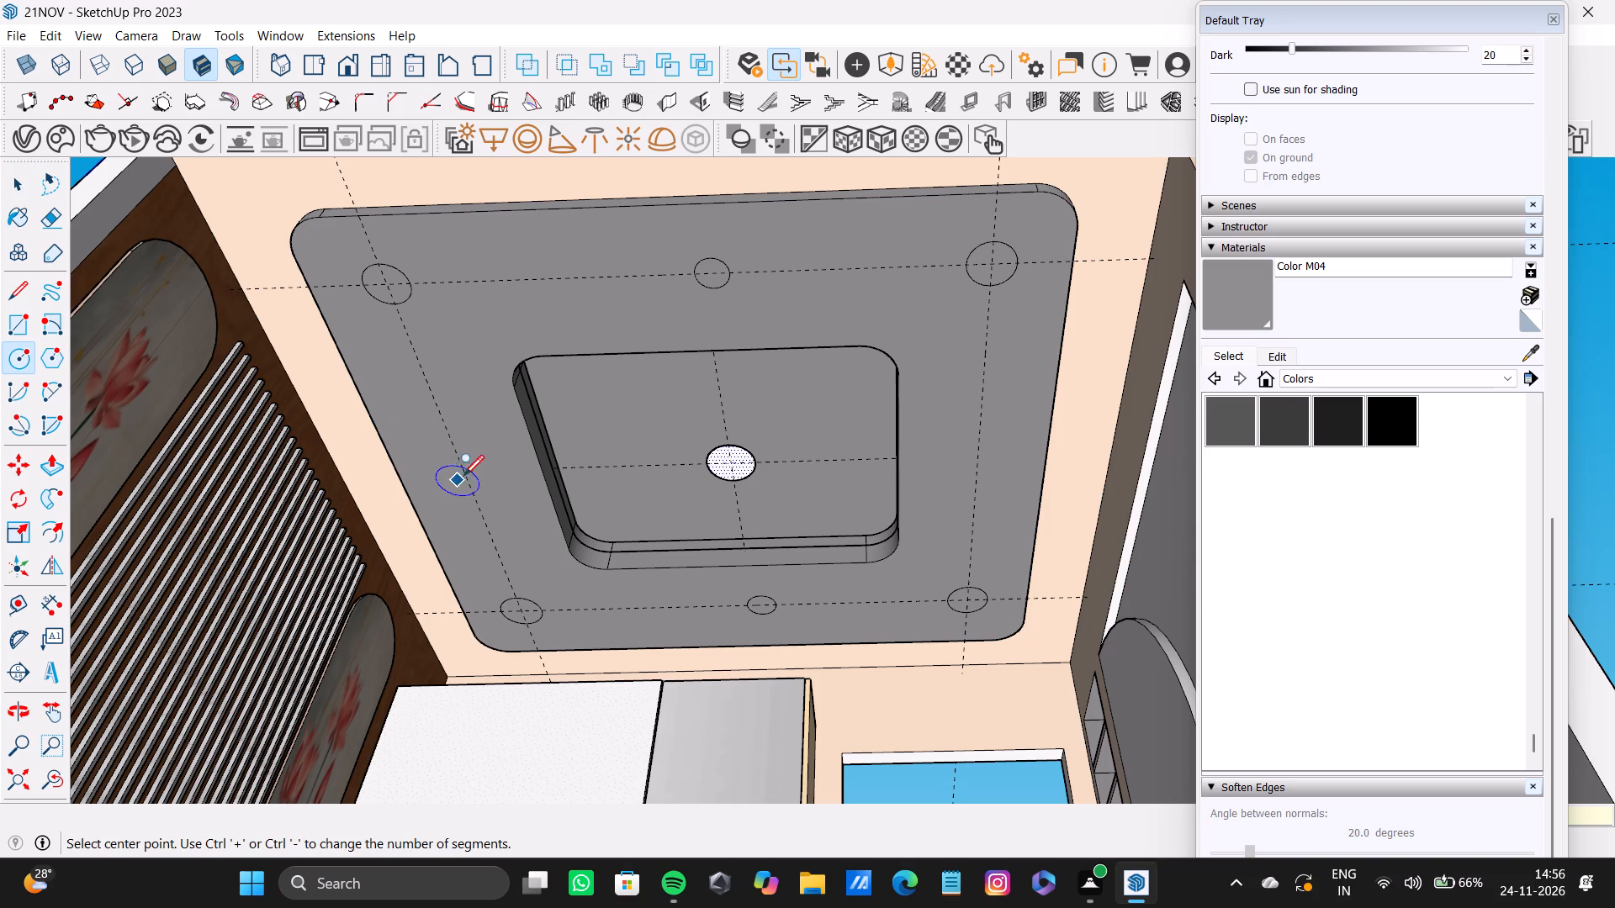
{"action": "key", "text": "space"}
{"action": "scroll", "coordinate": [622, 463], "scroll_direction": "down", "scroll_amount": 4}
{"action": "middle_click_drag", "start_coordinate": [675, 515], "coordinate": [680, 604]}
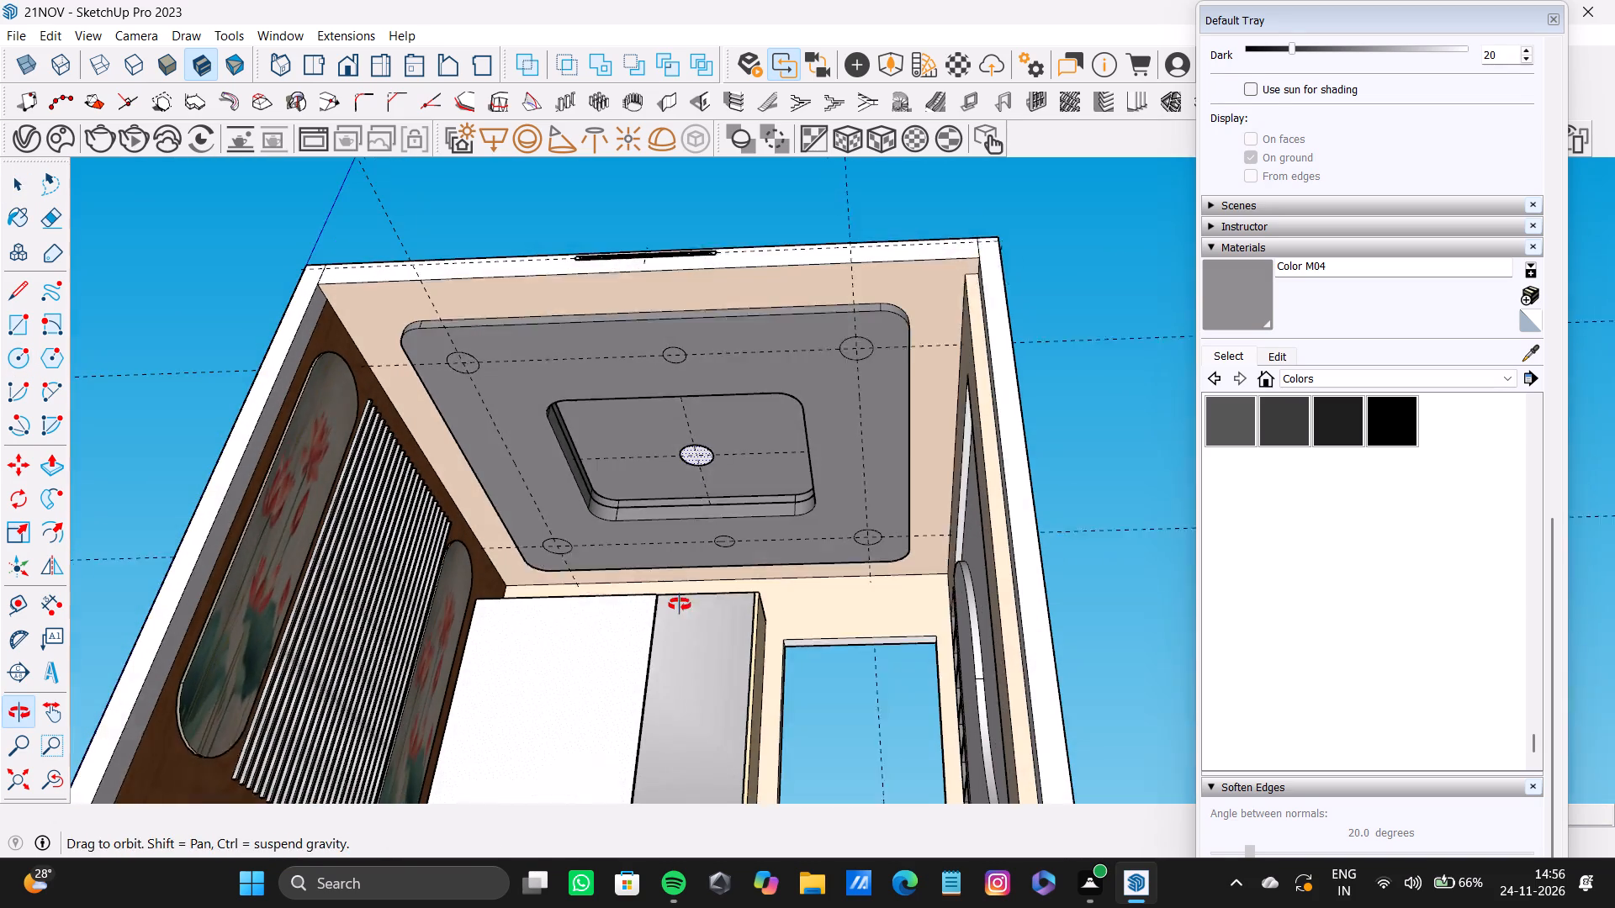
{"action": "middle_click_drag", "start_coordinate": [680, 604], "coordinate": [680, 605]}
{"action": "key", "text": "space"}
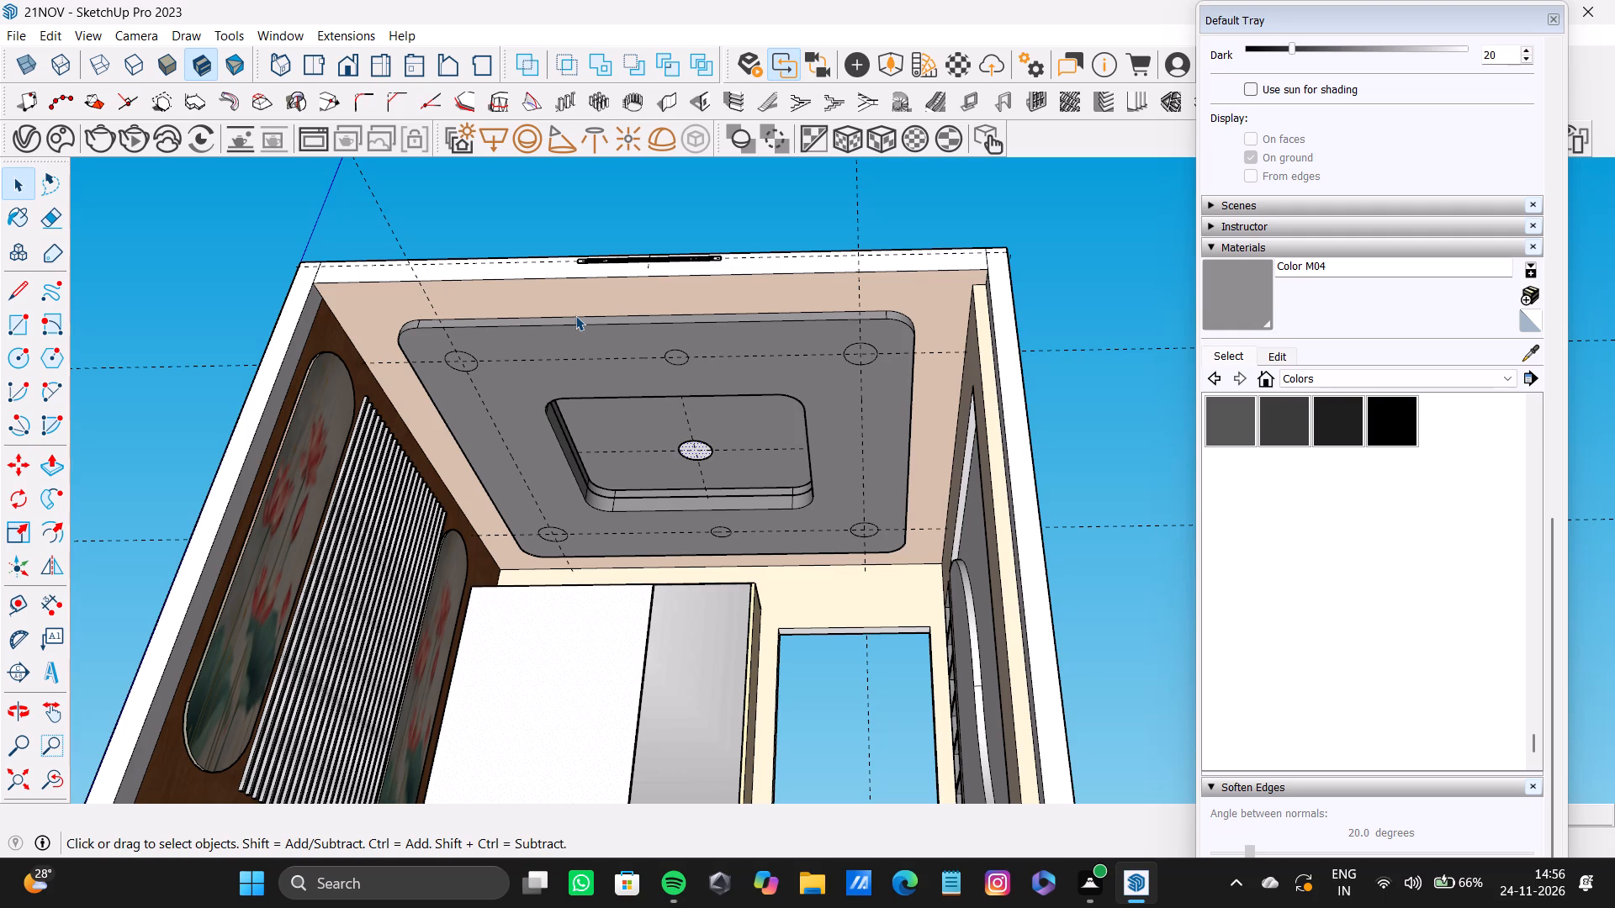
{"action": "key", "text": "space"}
Select the false ceiling's upper edge opposite the wardrobe, the adjoining rounded corner, and the upper edge opposite the slatted wall.
{"action": "scroll", "coordinate": [593, 322], "scroll_direction": "up", "scroll_amount": 13}
{"action": "left_click", "coordinate": [695, 309]}
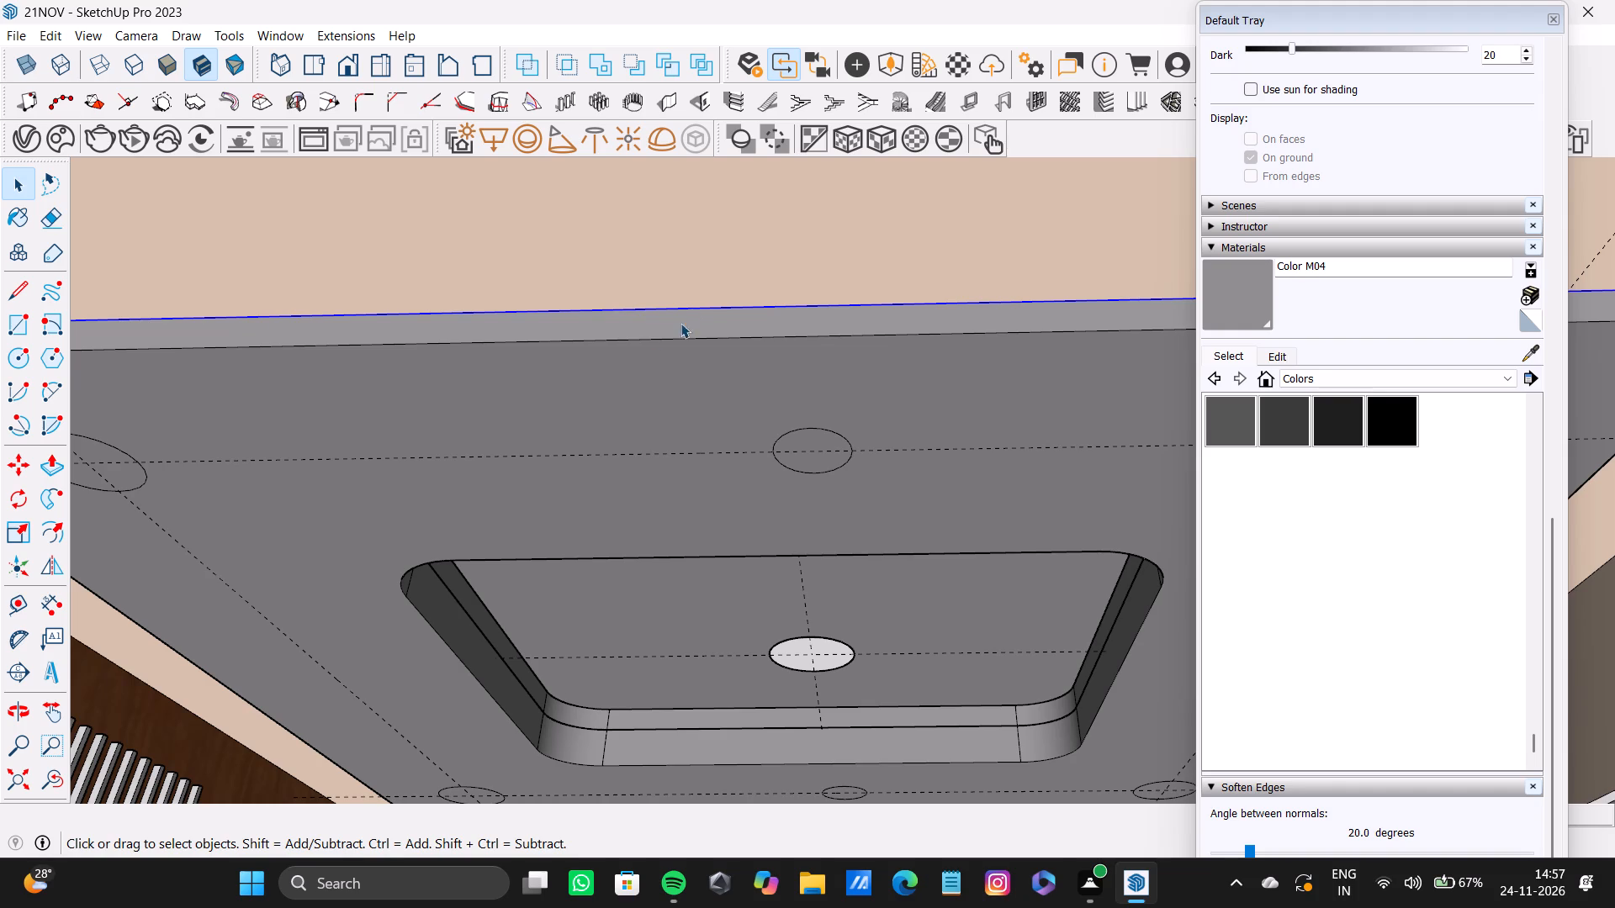
{"action": "scroll", "coordinate": [631, 336], "scroll_direction": "down", "scroll_amount": 12}
{"action": "middle_click_drag", "start_coordinate": [927, 393], "coordinate": [807, 402]}
{"action": "scroll", "coordinate": [879, 343], "scroll_direction": "up", "scroll_amount": 5, "text": "shift"}
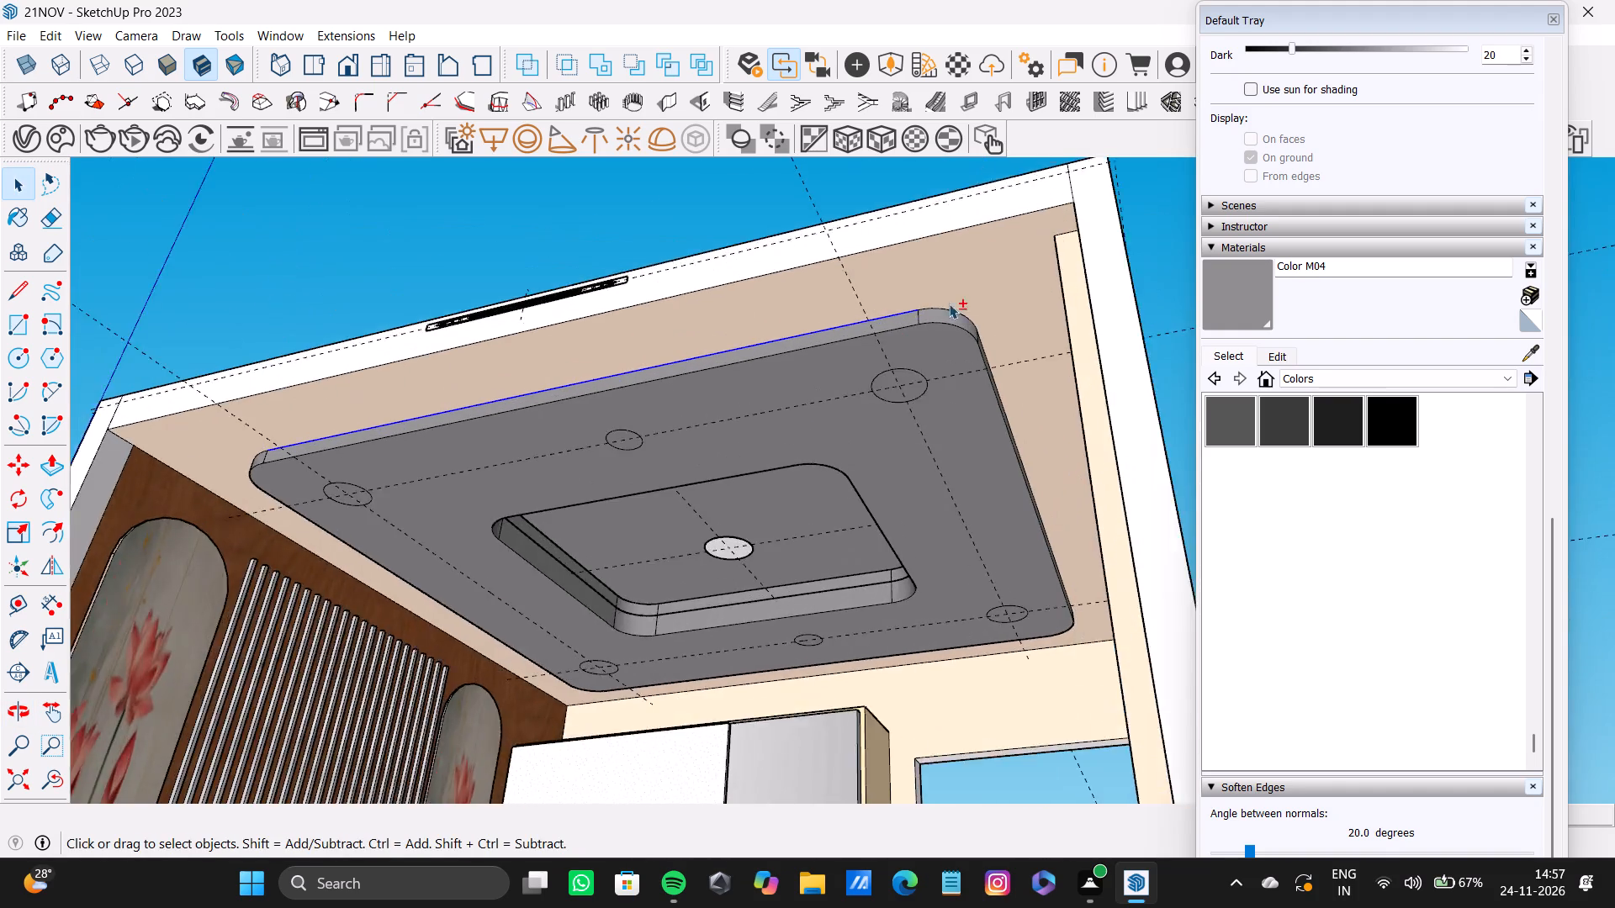
{"action": "scroll", "coordinate": [949, 304], "scroll_direction": "up", "scroll_amount": 6, "text": "shift"}
{"action": "left_click", "coordinate": [967, 314], "text": "shift"}
{"action": "middle_click_drag", "start_coordinate": [1005, 340], "coordinate": [940, 388]}
{"action": "scroll", "coordinate": [1017, 421], "scroll_direction": "up", "scroll_amount": 7, "text": "shift"}
{"action": "left_click", "coordinate": [993, 421], "text": "shift"}
Add the false ceiling's upper corner arc nearest the slatted wall and the slatted-wall-side upper edge to the selection.
{"action": "scroll", "coordinate": [856, 406], "scroll_direction": "down", "scroll_amount": 9, "text": "shift"}
{"action": "middle_click_drag", "start_coordinate": [702, 386], "coordinate": [1151, 397], "text": "shift"}
{"action": "scroll", "coordinate": [590, 494], "scroll_direction": "down", "scroll_amount": 4}
{"action": "middle_click_drag", "start_coordinate": [564, 504], "coordinate": [962, 513]}
{"action": "middle_click_drag", "start_coordinate": [424, 468], "coordinate": [796, 583], "text": "shift"}
{"action": "scroll", "coordinate": [776, 467], "scroll_direction": "up", "scroll_amount": 7, "text": "shift"}
{"action": "left_click", "coordinate": [770, 496], "text": "shift"}
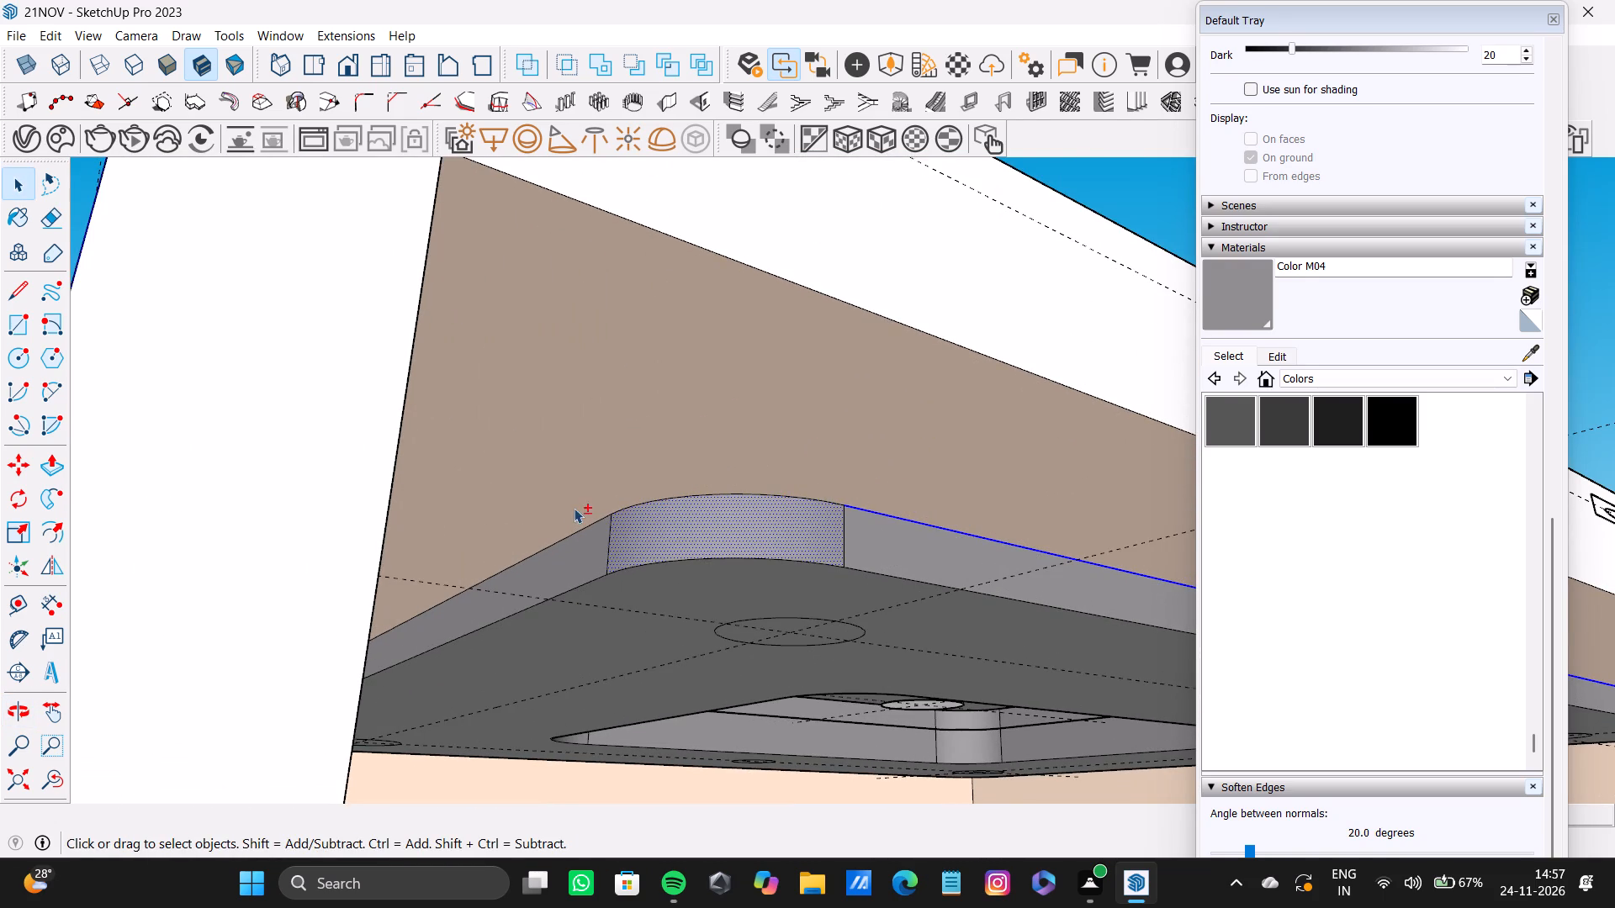
{"action": "left_click", "coordinate": [727, 547], "text": "shift"}
{"action": "left_click", "coordinate": [718, 495], "text": "shift"}
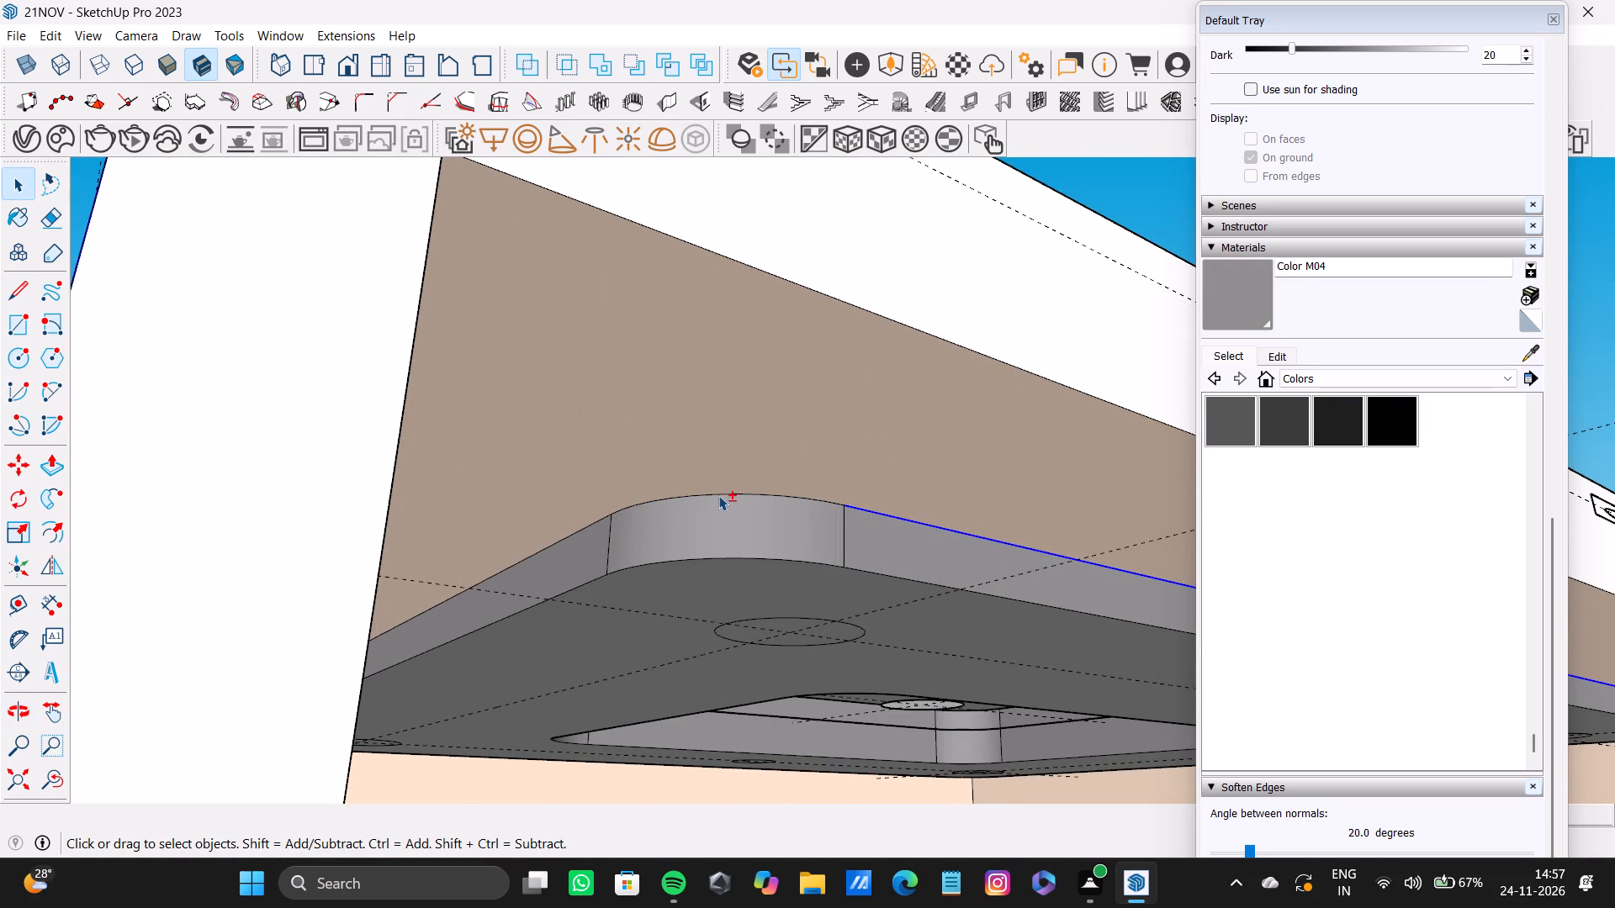
{"action": "left_click", "coordinate": [587, 525], "text": "shift"}
{"action": "middle_click_drag", "start_coordinate": [807, 563], "coordinate": [656, 568]}
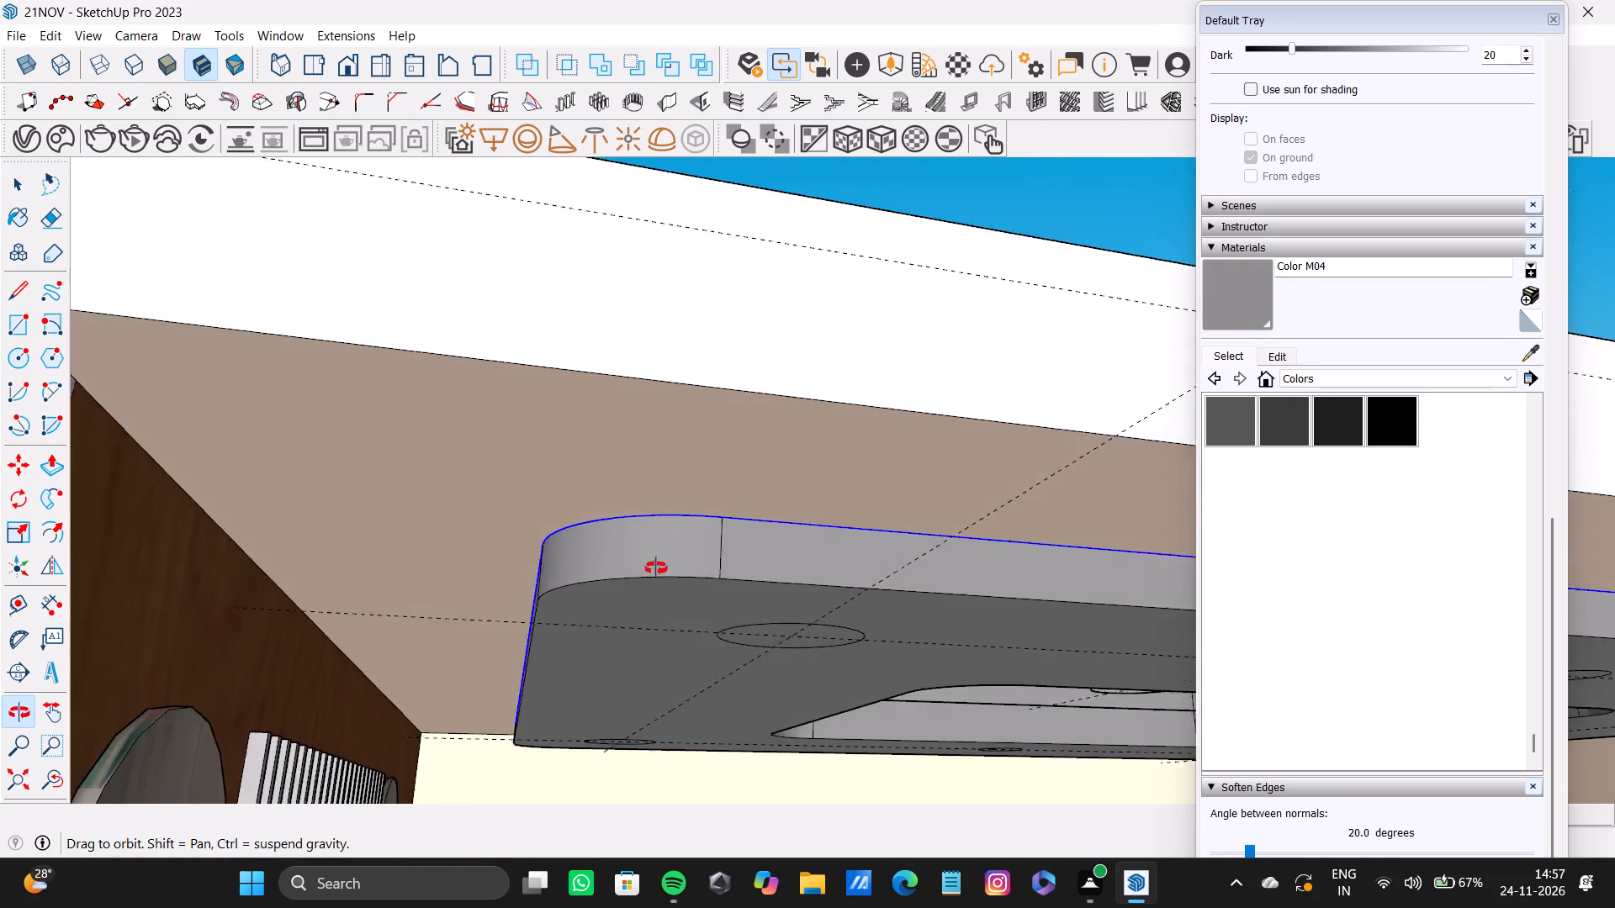
{"action": "middle_click_drag", "start_coordinate": [656, 568], "coordinate": [550, 413]}
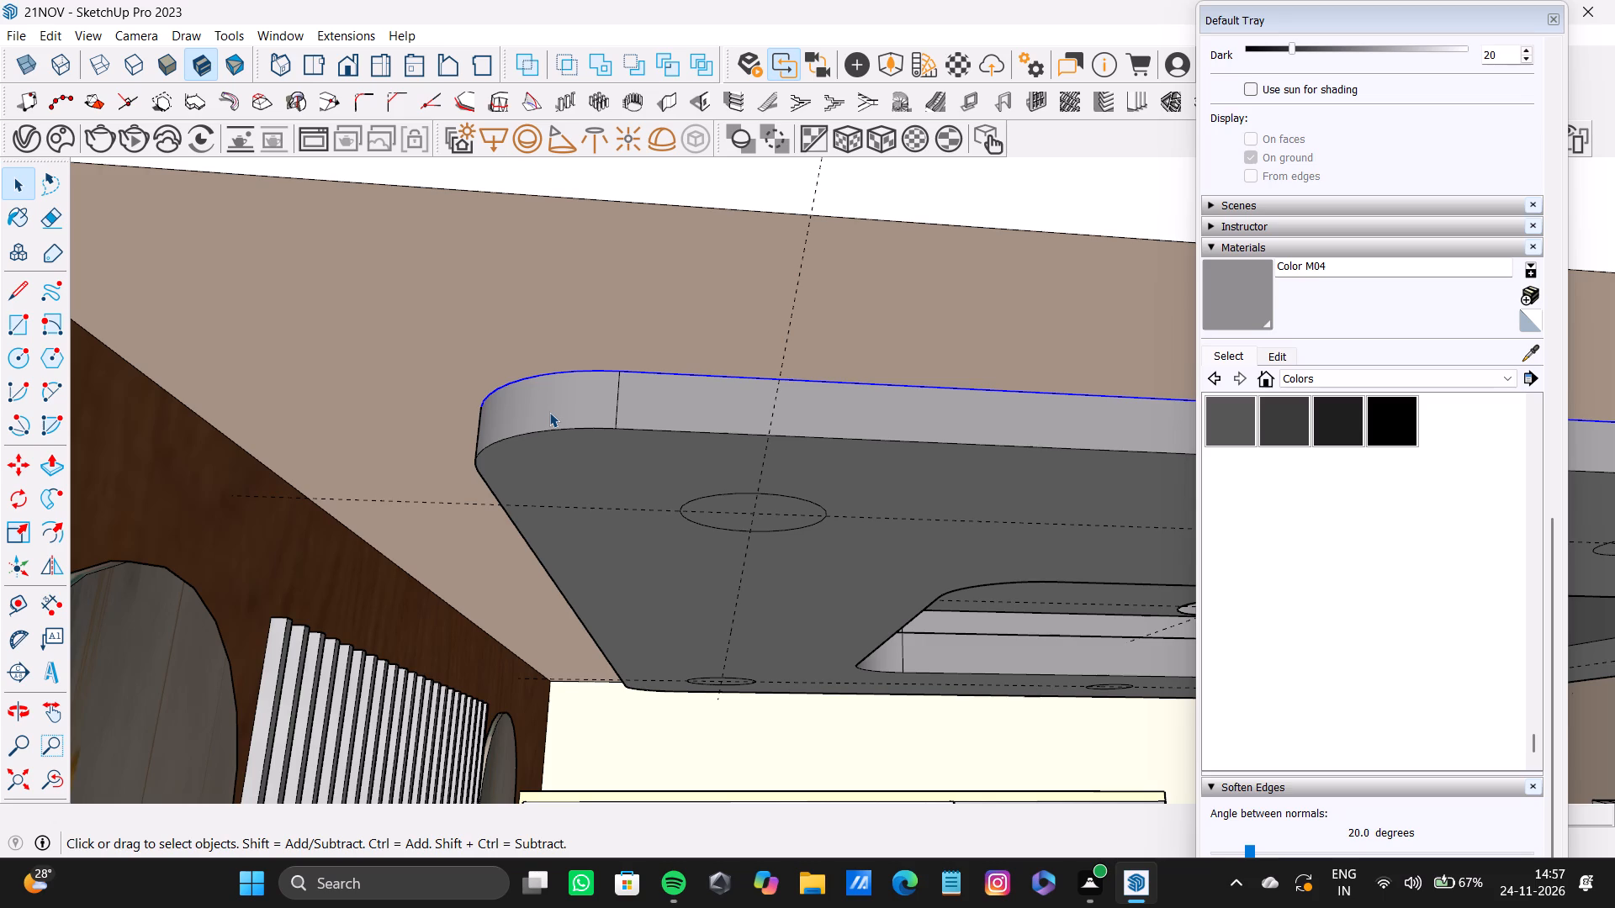
Examine the rest of the false ceiling's upper outline around its sides toward the wardrobe-side corners and edge.
{"action": "scroll", "coordinate": [472, 462], "scroll_direction": "up", "scroll_amount": 1}
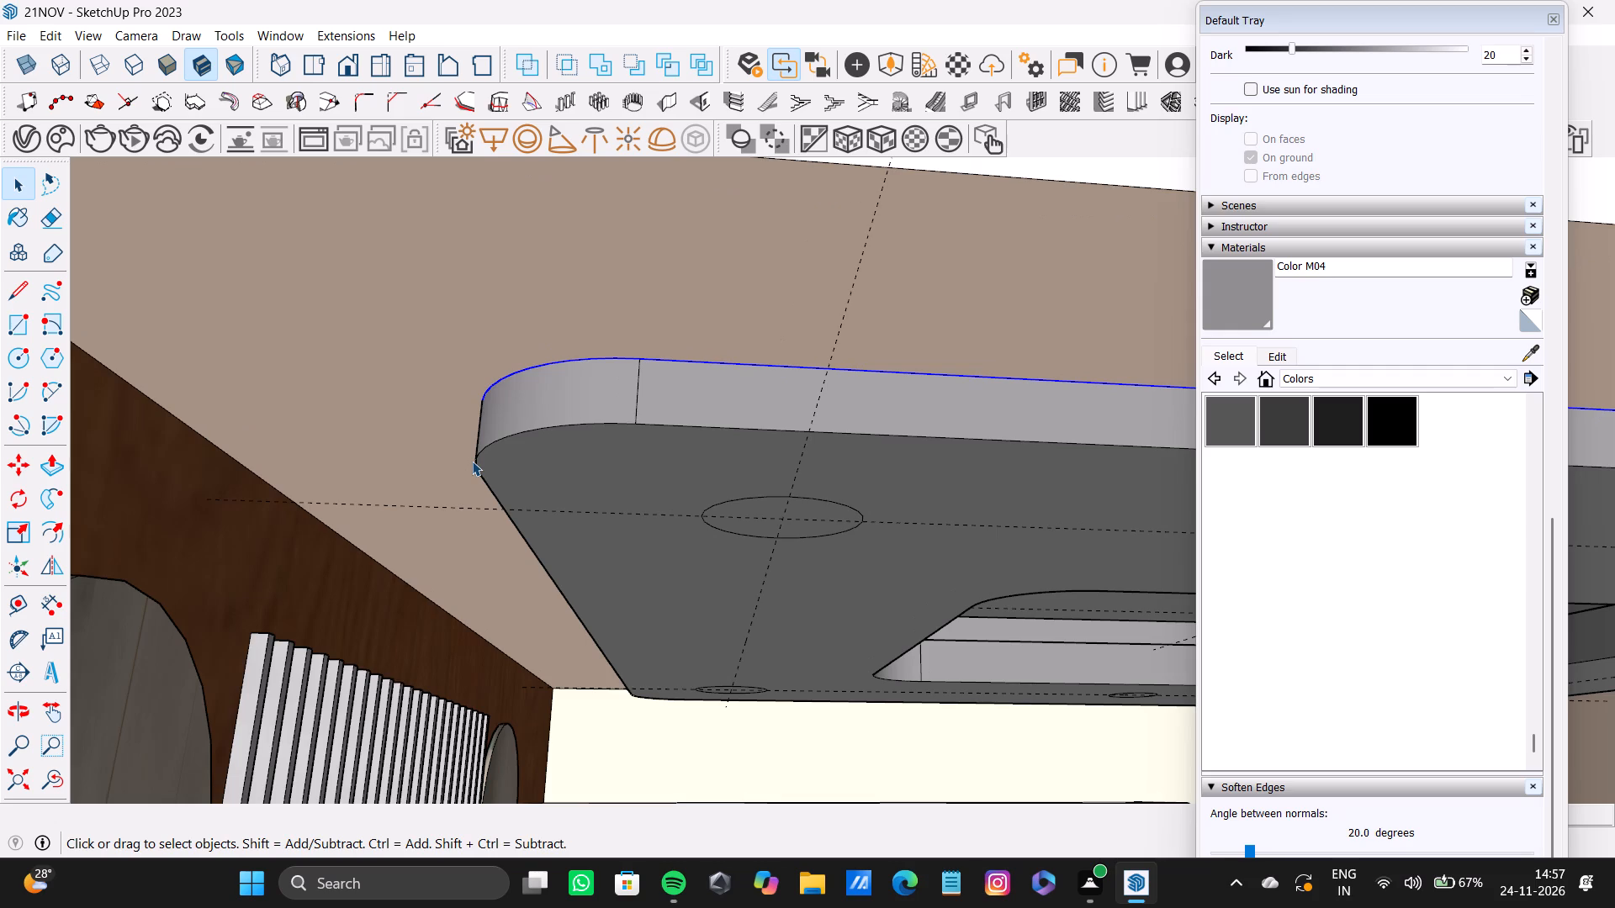
{"action": "scroll", "coordinate": [472, 447], "scroll_direction": "up", "scroll_amount": 15}
{"action": "middle_click_drag", "start_coordinate": [471, 415], "coordinate": [653, 425]}
{"action": "scroll", "coordinate": [614, 433], "scroll_direction": "down", "scroll_amount": 9}
{"action": "scroll", "coordinate": [668, 532], "scroll_direction": "down", "scroll_amount": 8}
{"action": "middle_click_drag", "start_coordinate": [765, 521], "coordinate": [453, 529]}
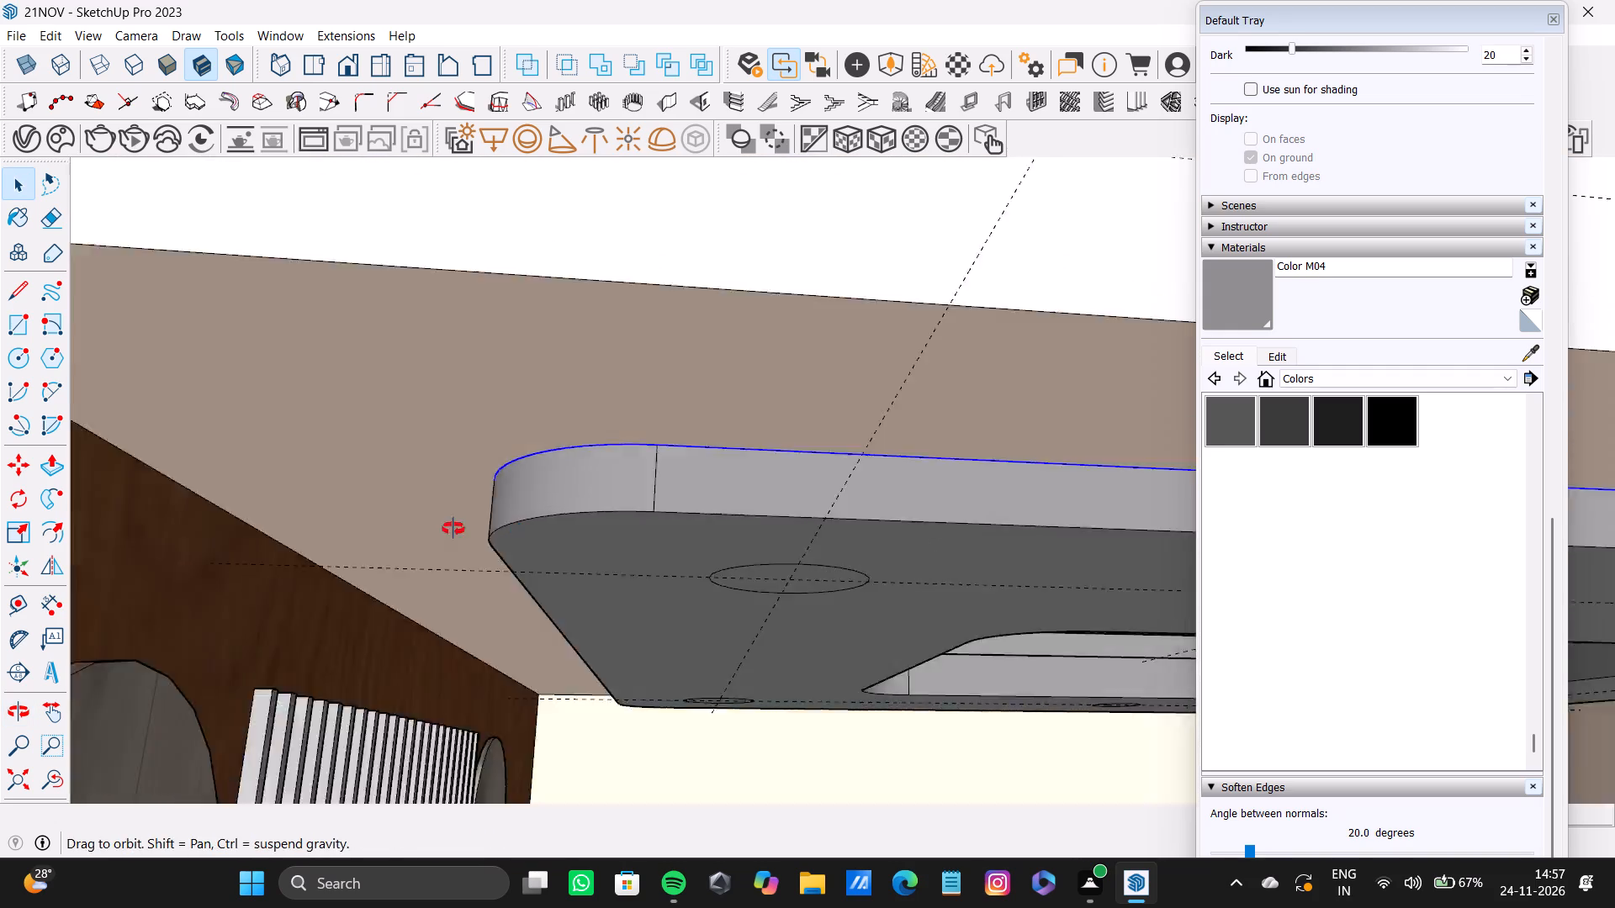
{"action": "middle_click_drag", "start_coordinate": [453, 529], "coordinate": [288, 544]}
{"action": "scroll", "coordinate": [565, 570], "scroll_direction": "down", "scroll_amount": 10}
{"action": "middle_click_drag", "start_coordinate": [704, 603], "coordinate": [667, 562], "text": "shift"}
{"action": "middle_click_drag", "start_coordinate": [645, 541], "coordinate": [593, 520], "text": "shift"}
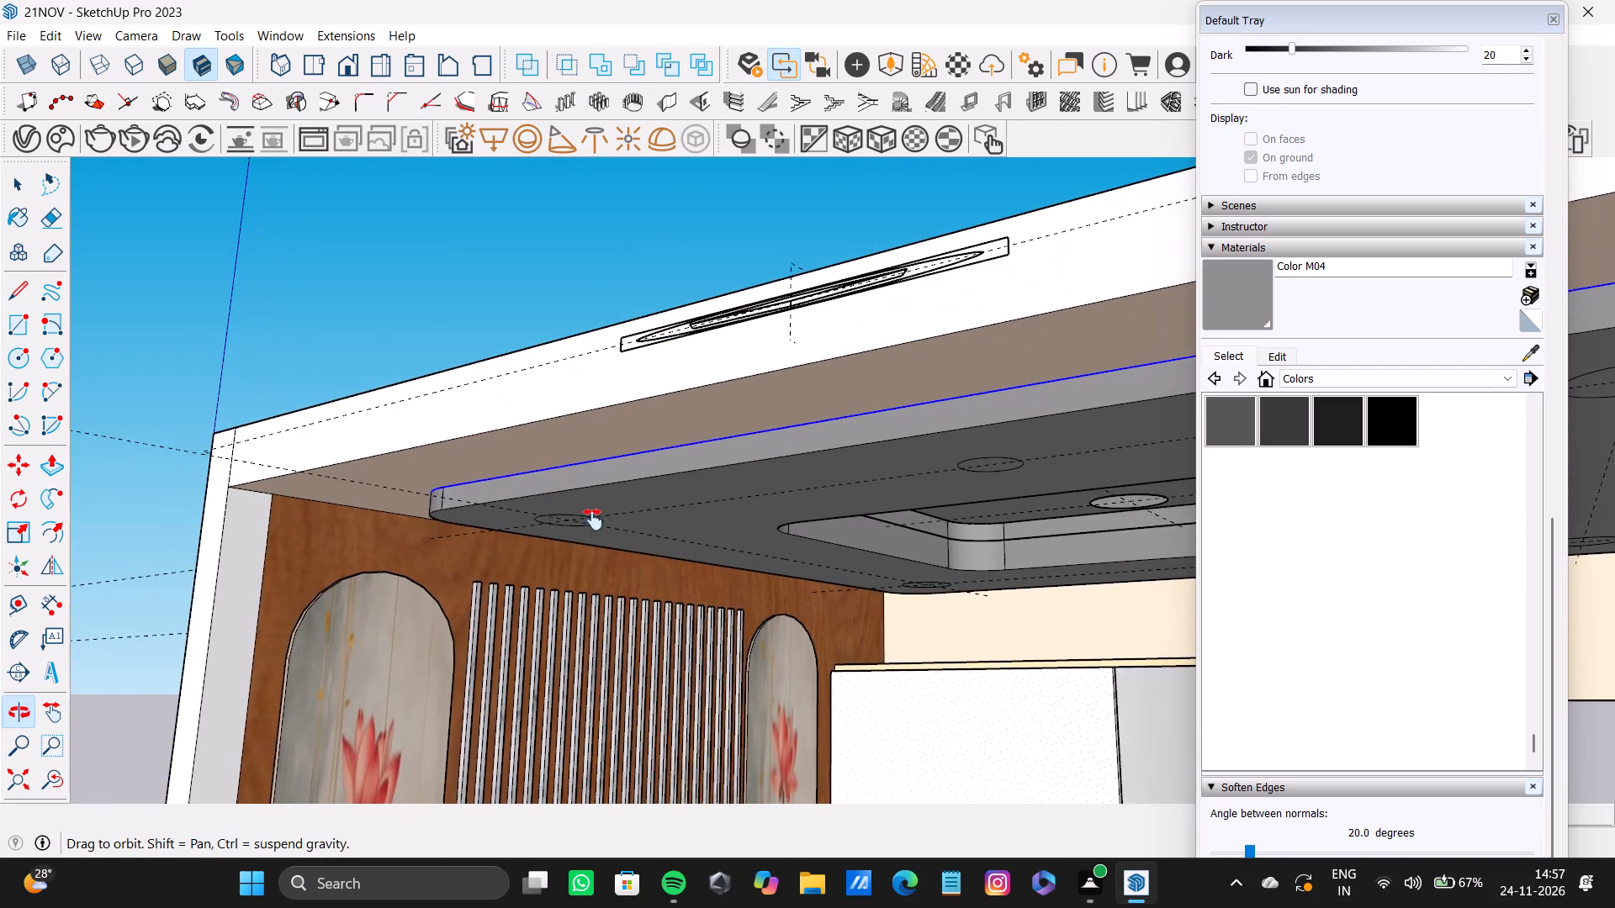
{"action": "middle_click_drag", "start_coordinate": [593, 520], "coordinate": [523, 468], "text": "shift"}
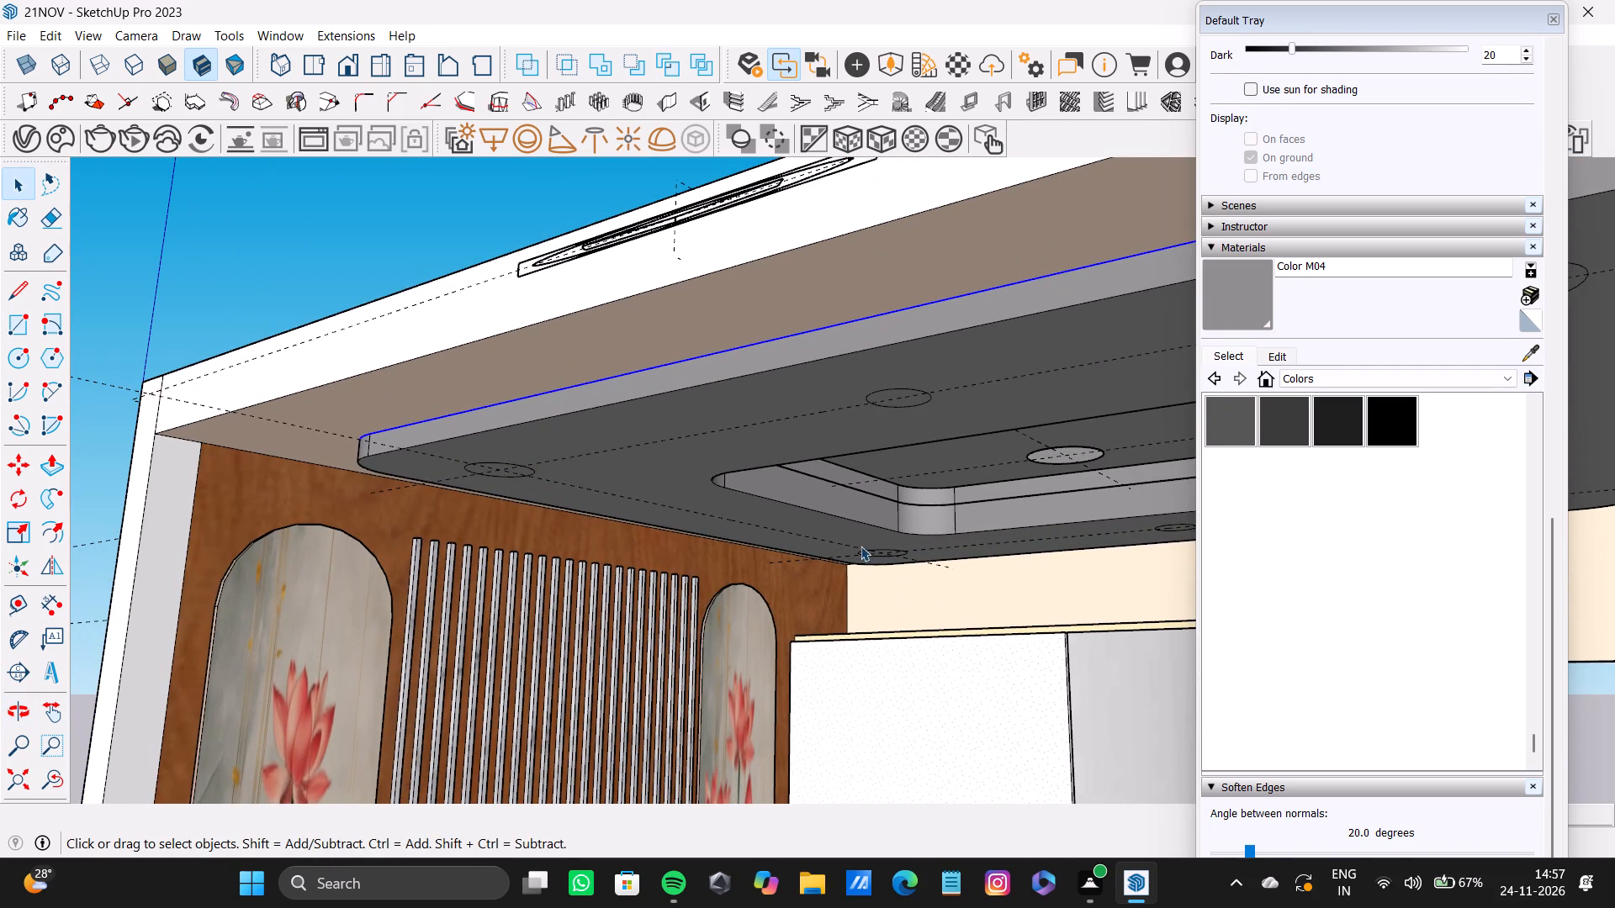
{"action": "scroll", "coordinate": [993, 418], "scroll_direction": "down", "scroll_amount": 5}
{"action": "middle_click_drag", "start_coordinate": [1040, 426], "coordinate": [733, 485], "text": "shift"}
{"action": "scroll", "coordinate": [778, 441], "scroll_direction": "up", "scroll_amount": 5}
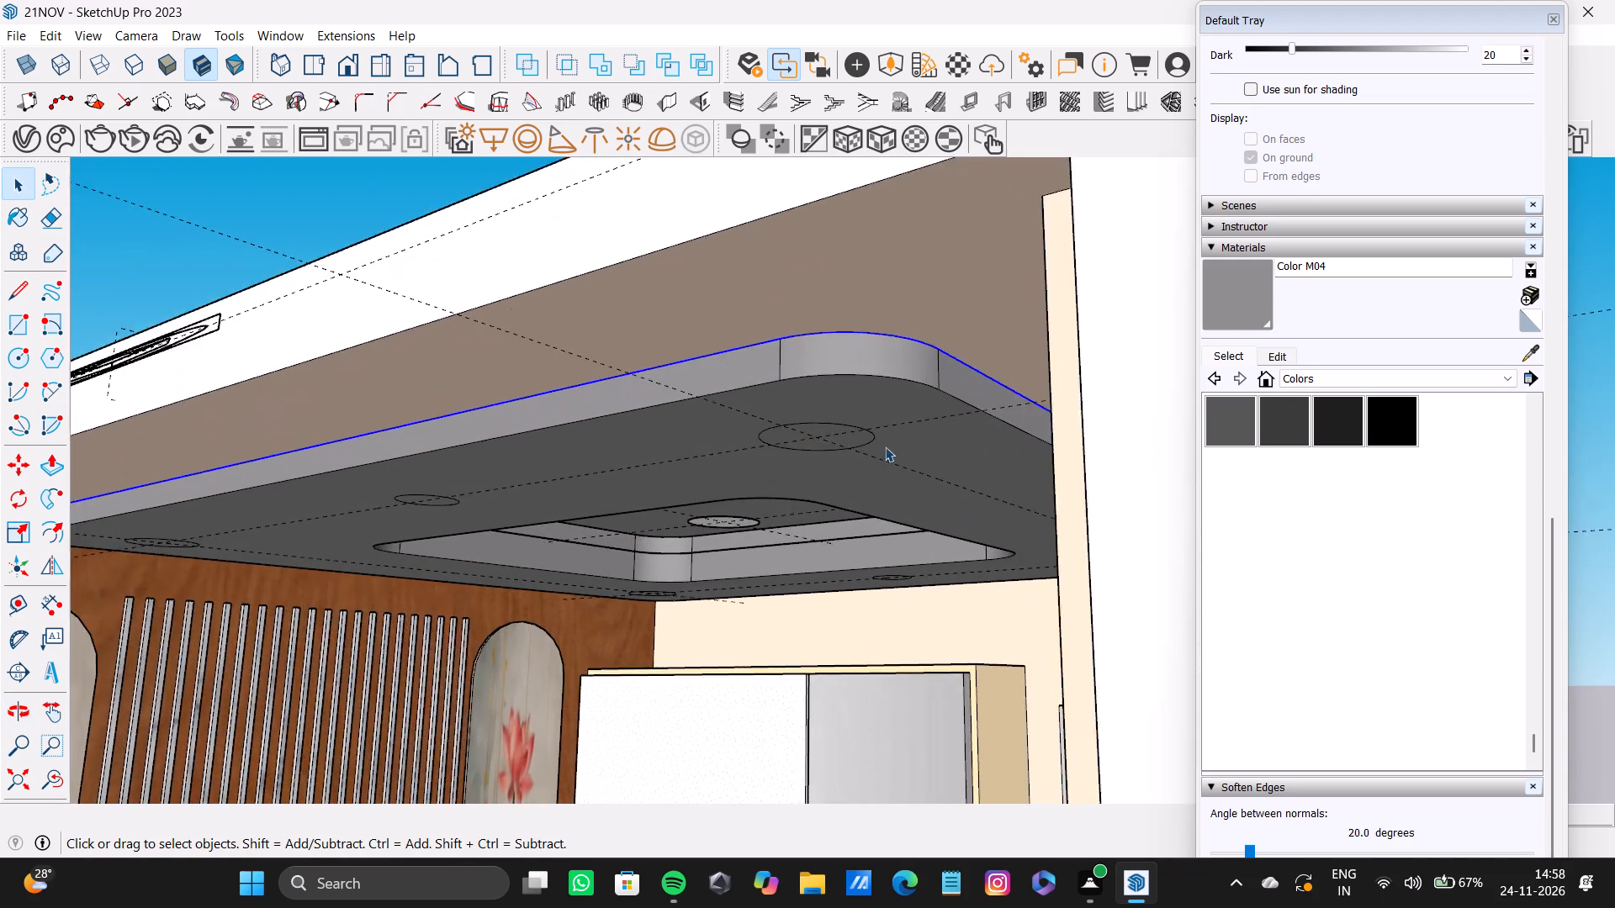
{"action": "scroll", "coordinate": [885, 446], "scroll_direction": "up", "scroll_amount": 14}
{"action": "middle_click_drag", "start_coordinate": [1100, 564], "coordinate": [1023, 384], "text": "shift"}
{"action": "scroll", "coordinate": [1050, 522], "scroll_direction": "up", "scroll_amount": 4}
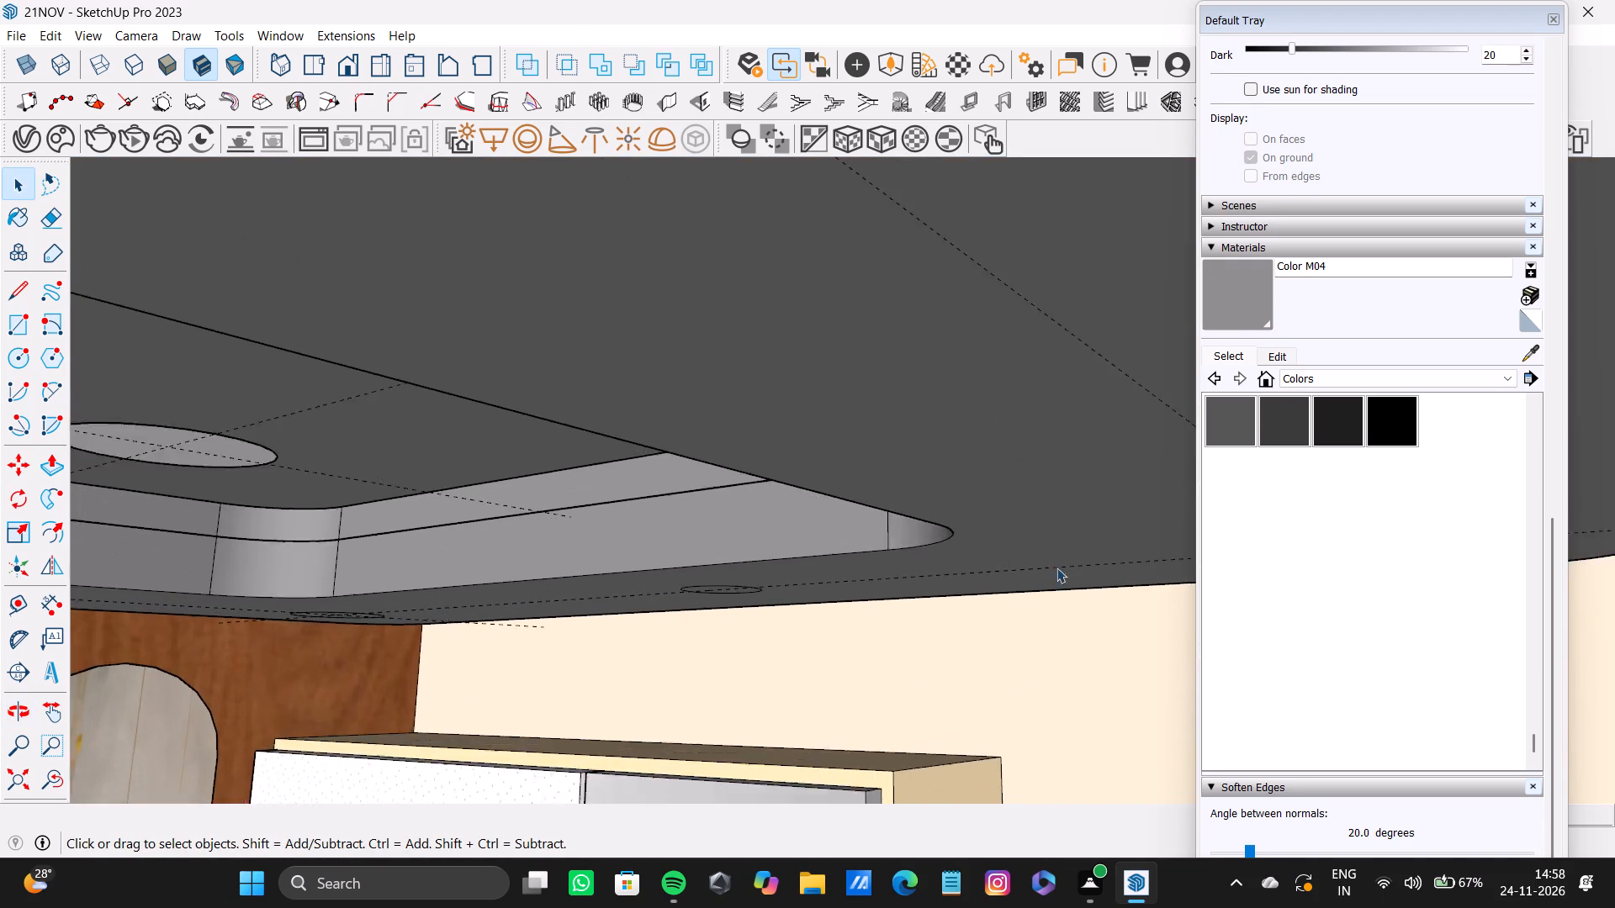
{"action": "scroll", "coordinate": [1056, 567], "scroll_direction": "up", "scroll_amount": 9}
{"action": "middle_click_drag", "start_coordinate": [1067, 589], "coordinate": [598, 578]}
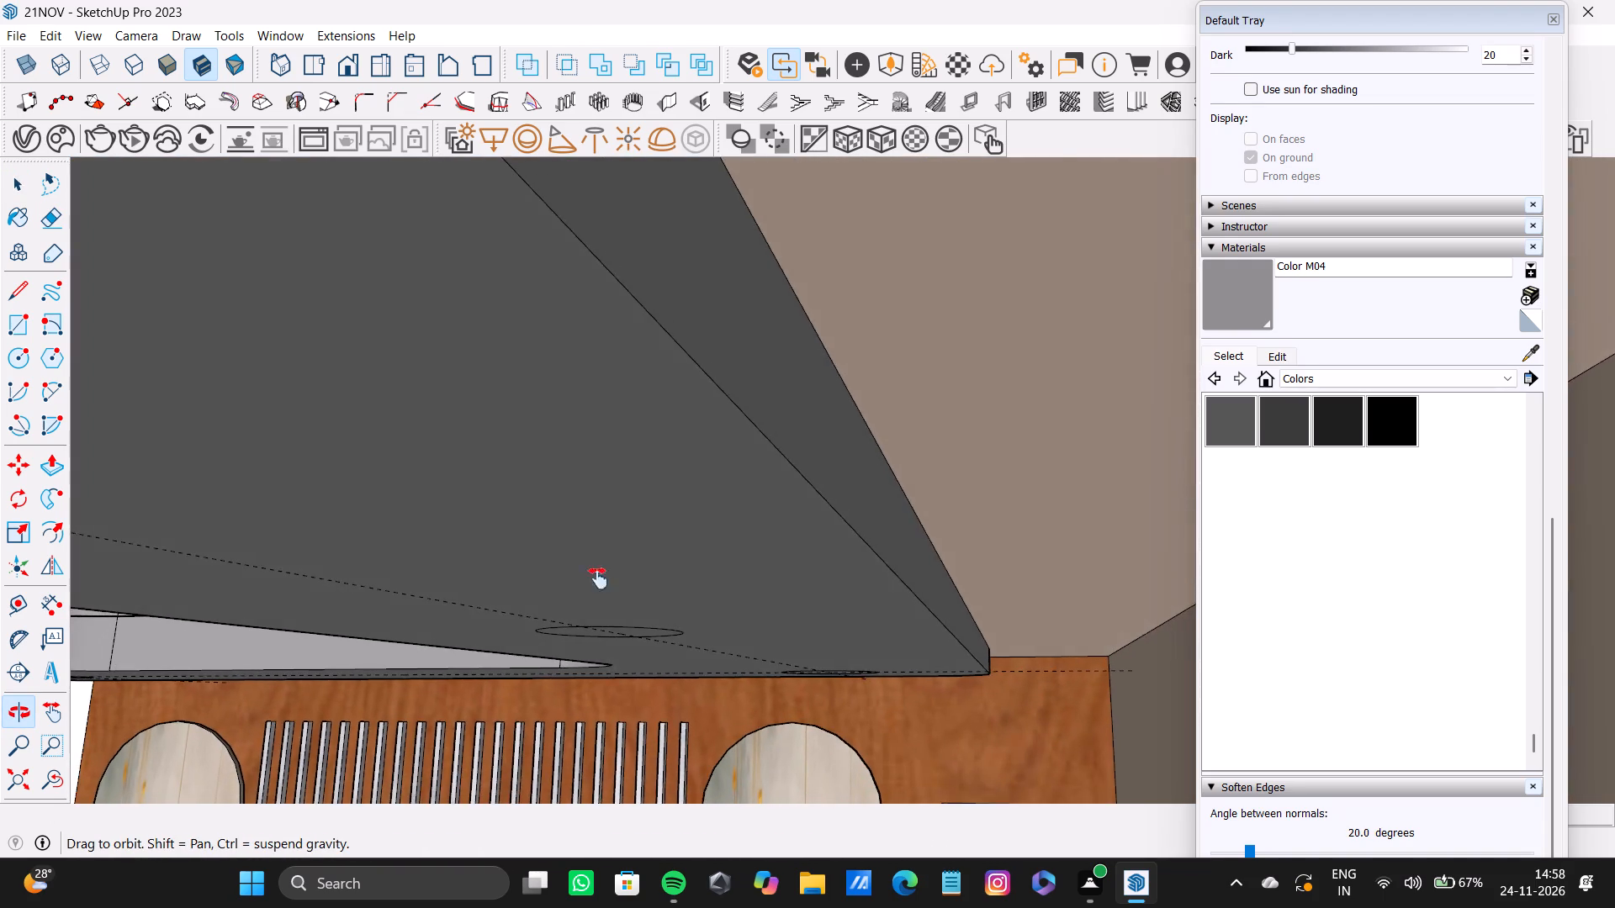
{"action": "middle_click_drag", "start_coordinate": [598, 578], "coordinate": [739, 614]}
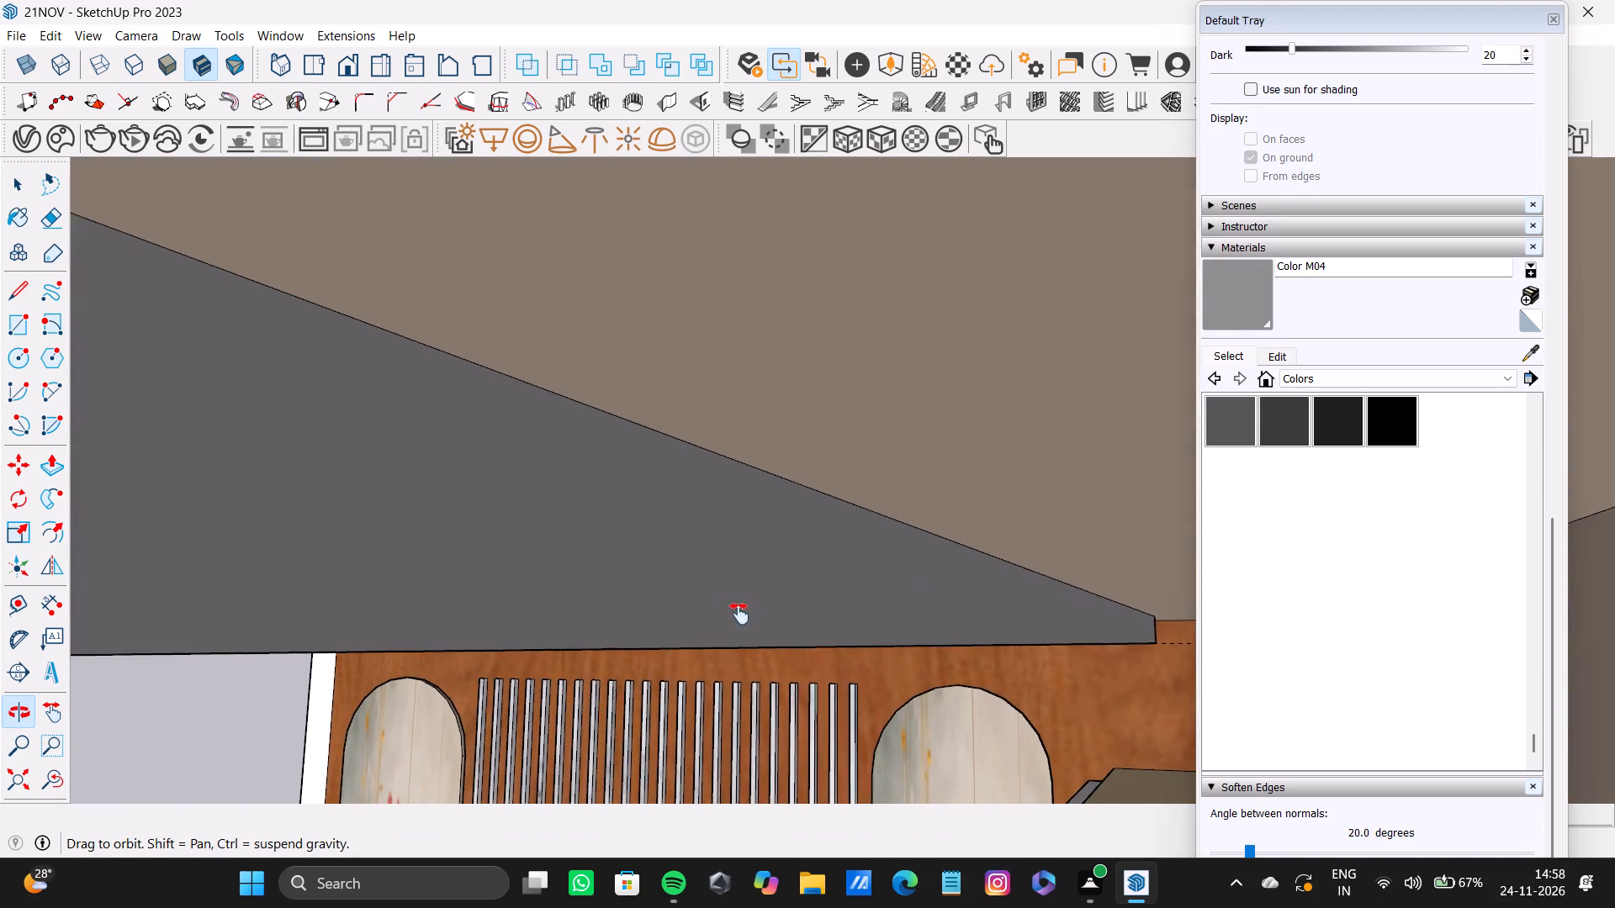
{"action": "middle_click_drag", "start_coordinate": [739, 614], "coordinate": [790, 635]}
{"action": "scroll", "coordinate": [513, 490], "scroll_direction": "down", "scroll_amount": 11}
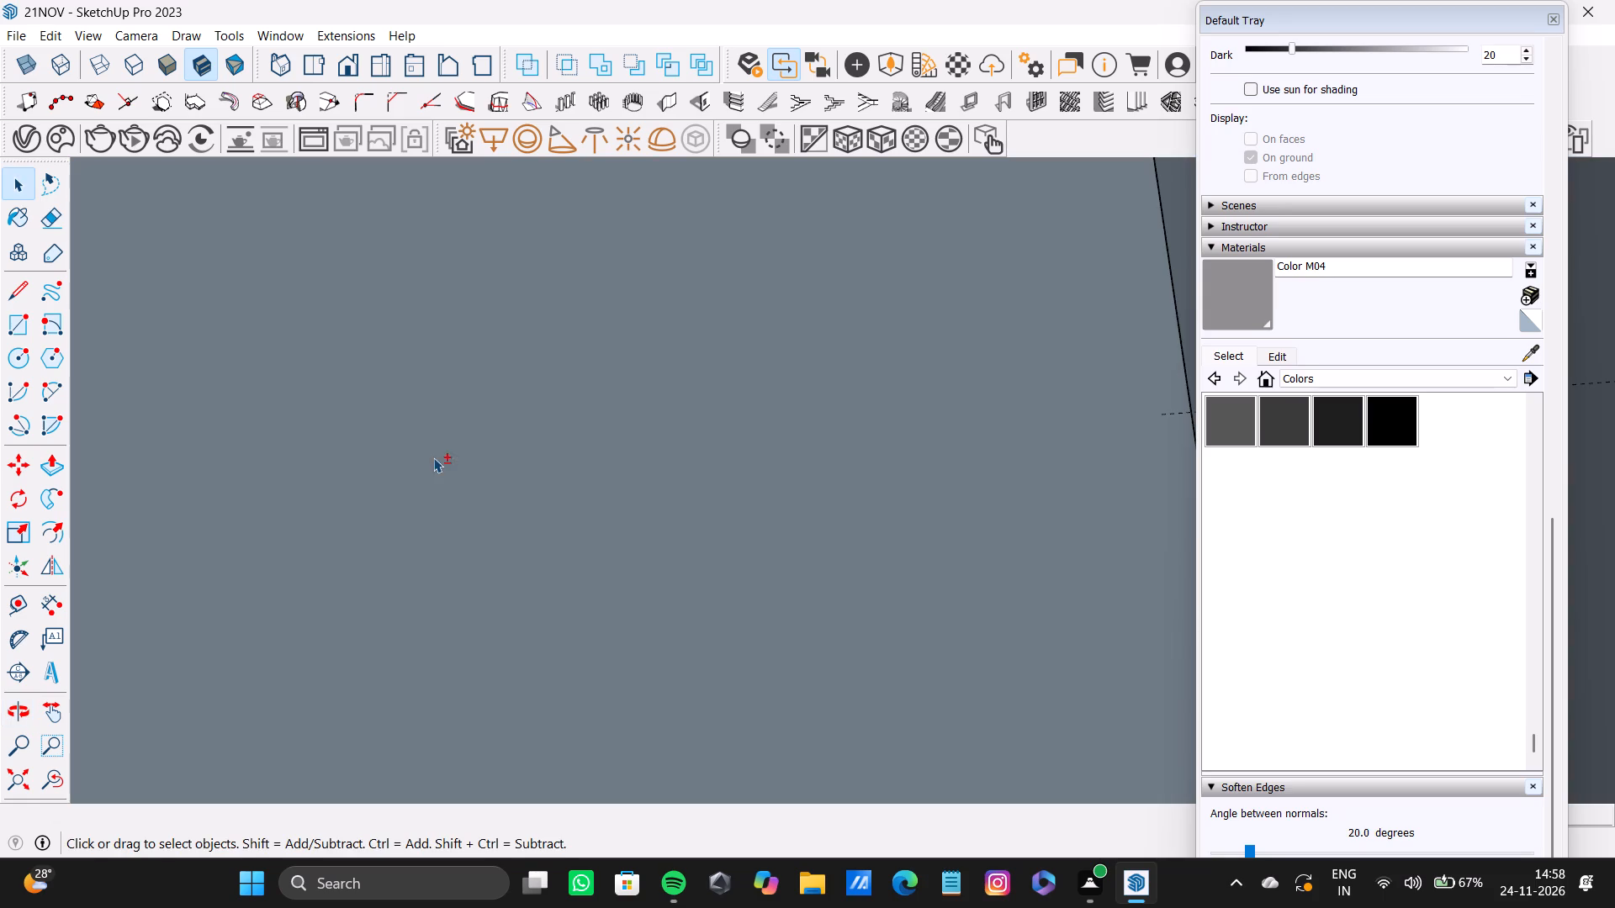
{"action": "left_click", "coordinate": [56, 780]}
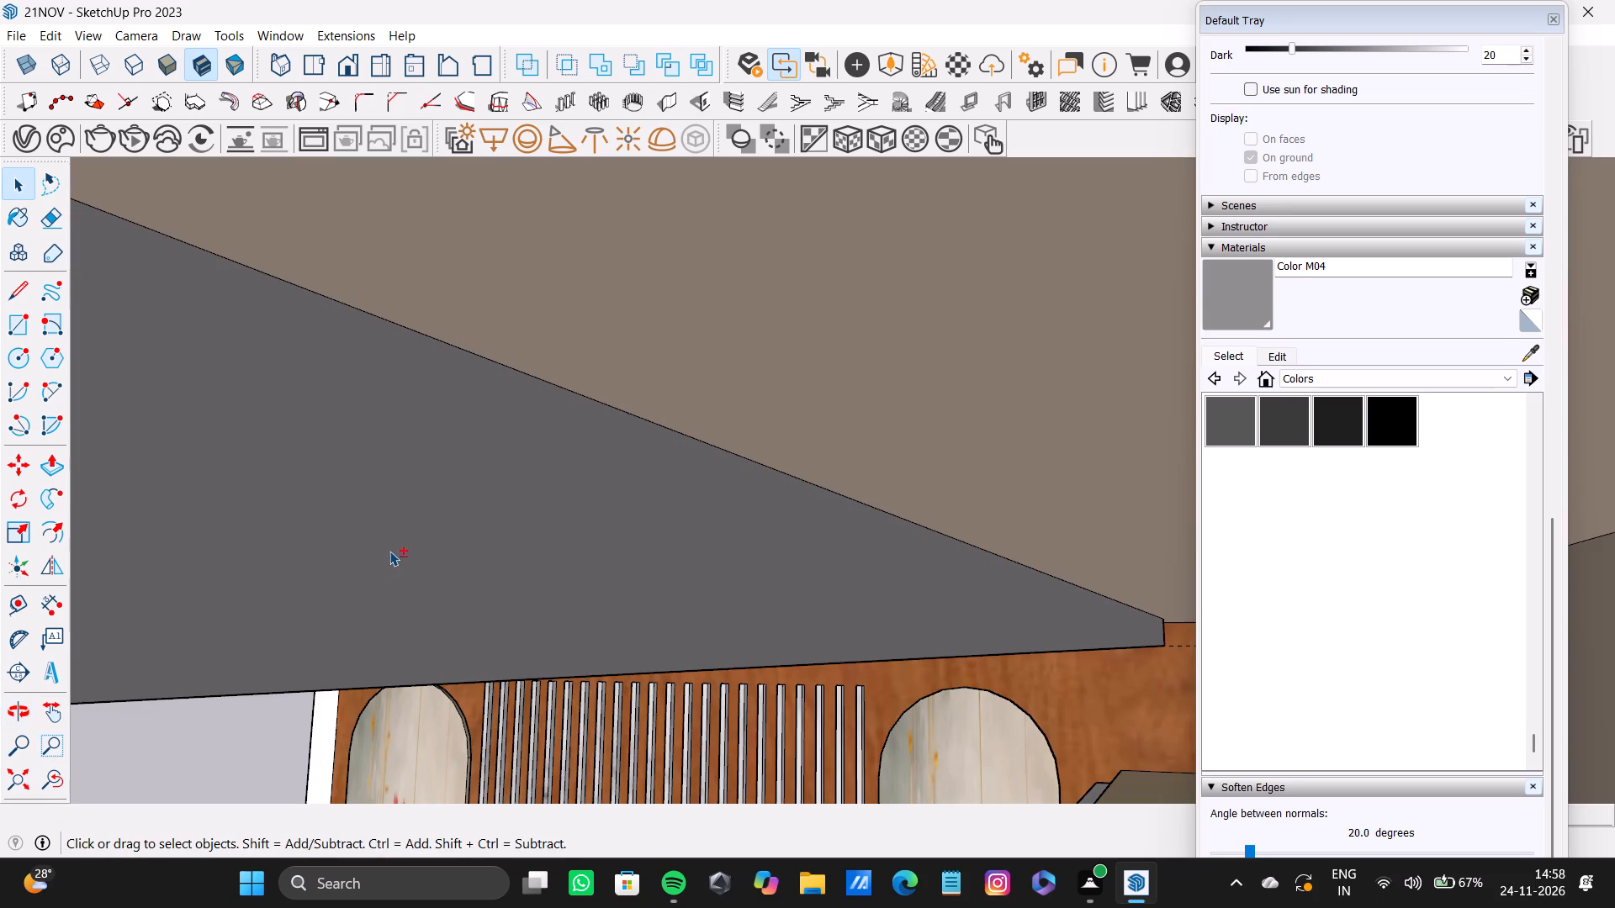
{"action": "middle_click_drag", "start_coordinate": [389, 551], "coordinate": [1028, 631], "text": "shift"}
{"action": "scroll", "coordinate": [750, 474], "scroll_direction": "down", "scroll_amount": 5}
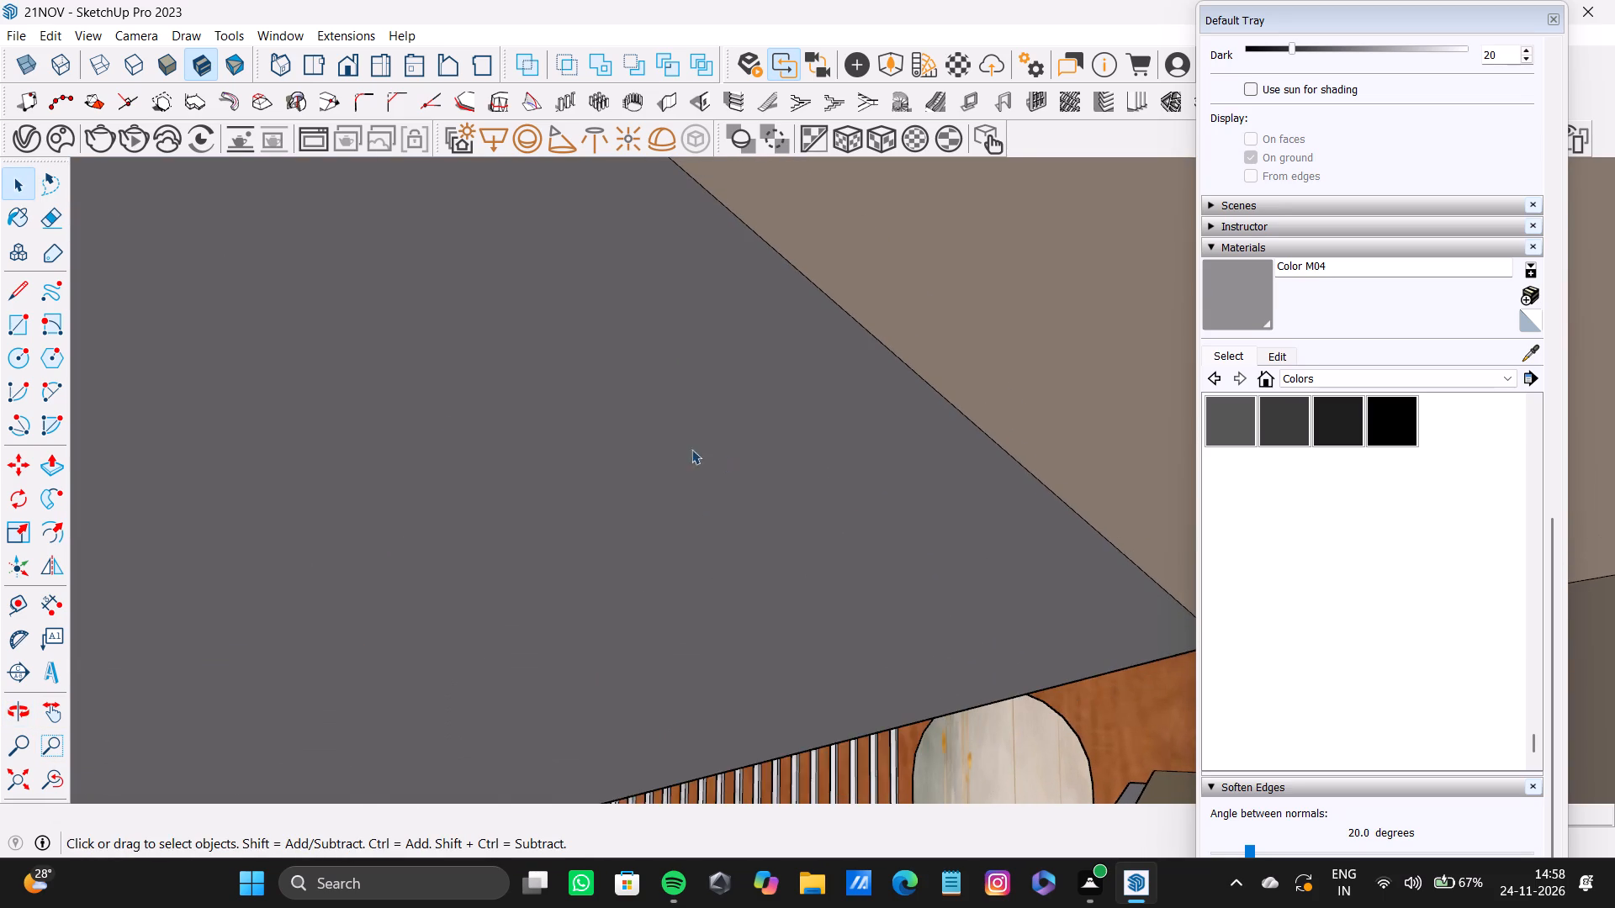
{"action": "scroll", "coordinate": [439, 415], "scroll_direction": "down", "scroll_amount": 8}
{"action": "middle_click_drag", "start_coordinate": [439, 415], "coordinate": [952, 493], "text": "shift"}
{"action": "scroll", "coordinate": [814, 473], "scroll_direction": "down", "scroll_amount": 10}
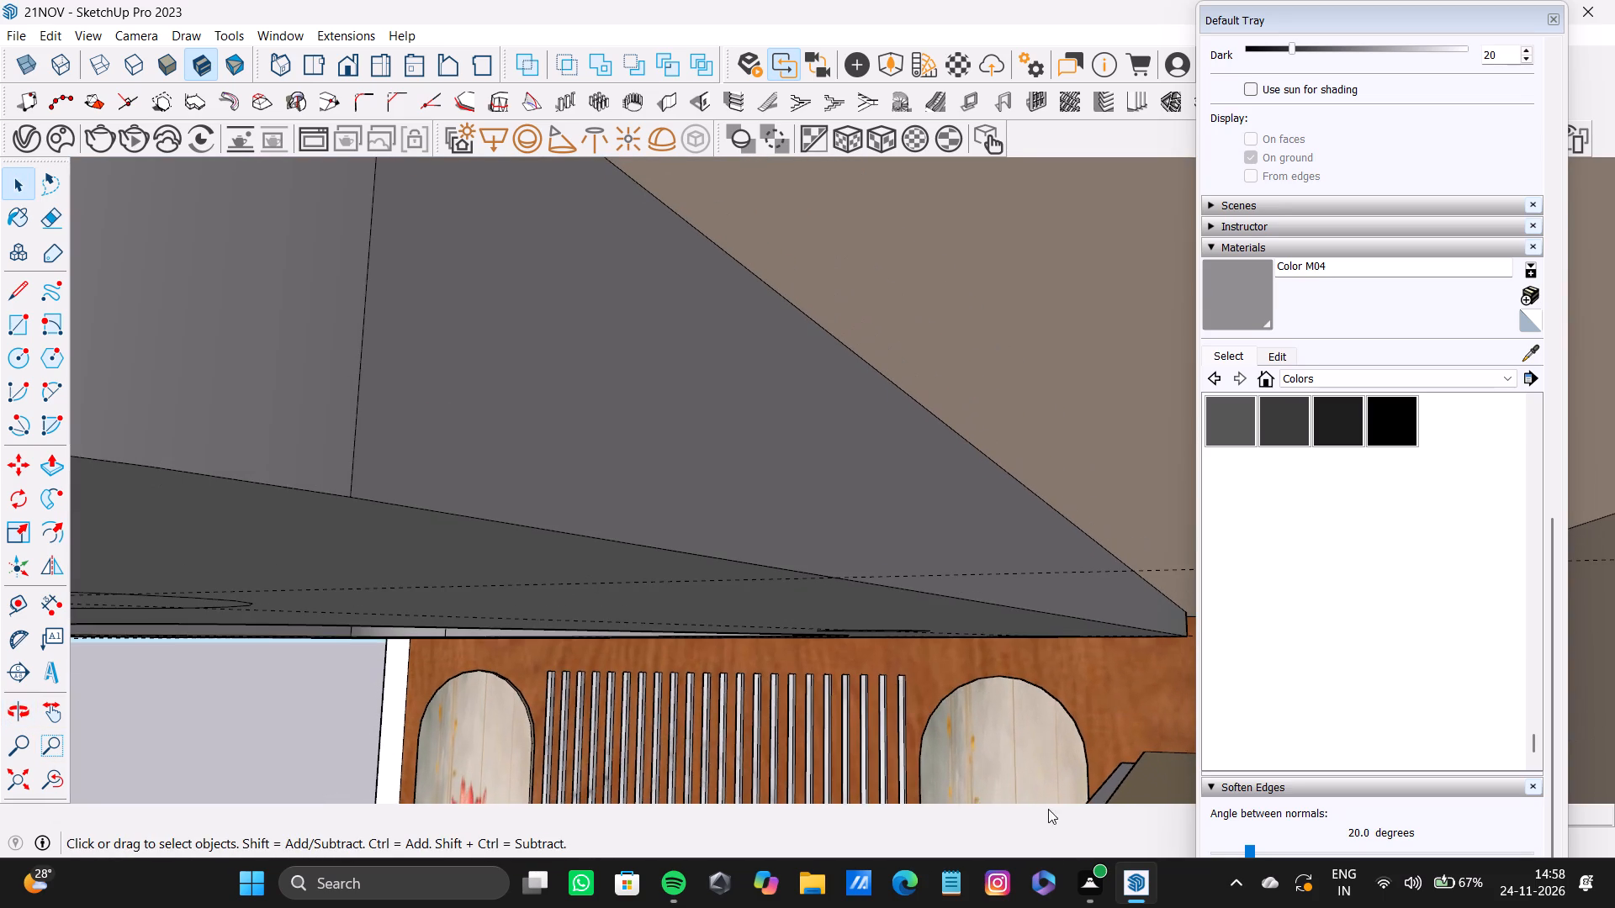
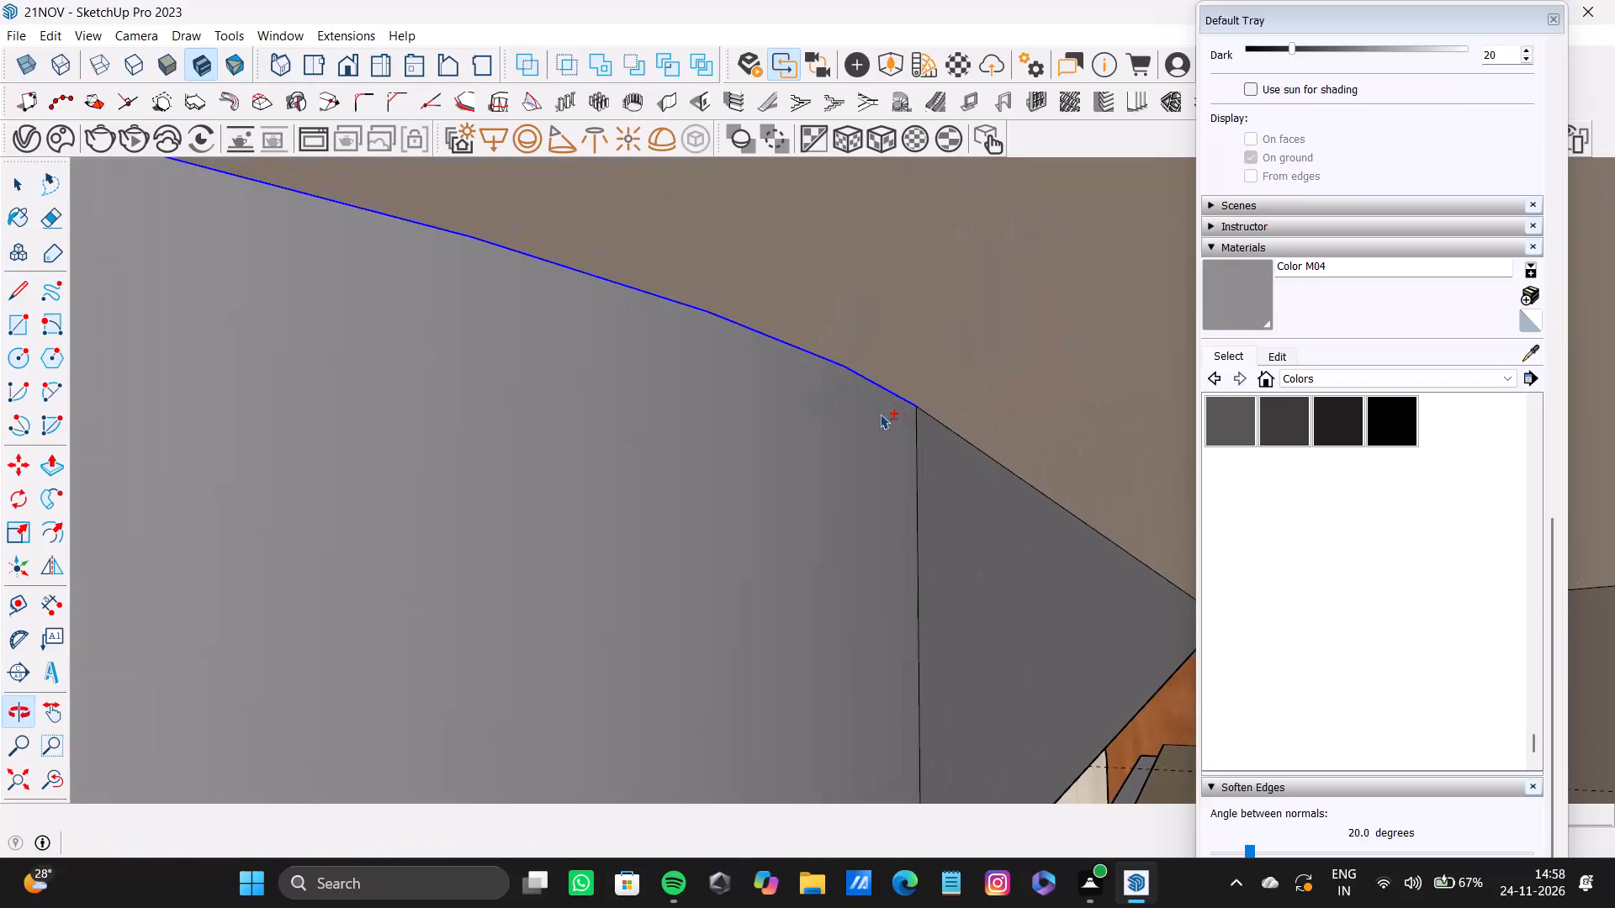
Add the false ceiling's straight wardrobe-side upper edge to the selection.
{"action": "left_click", "coordinate": [935, 417]}
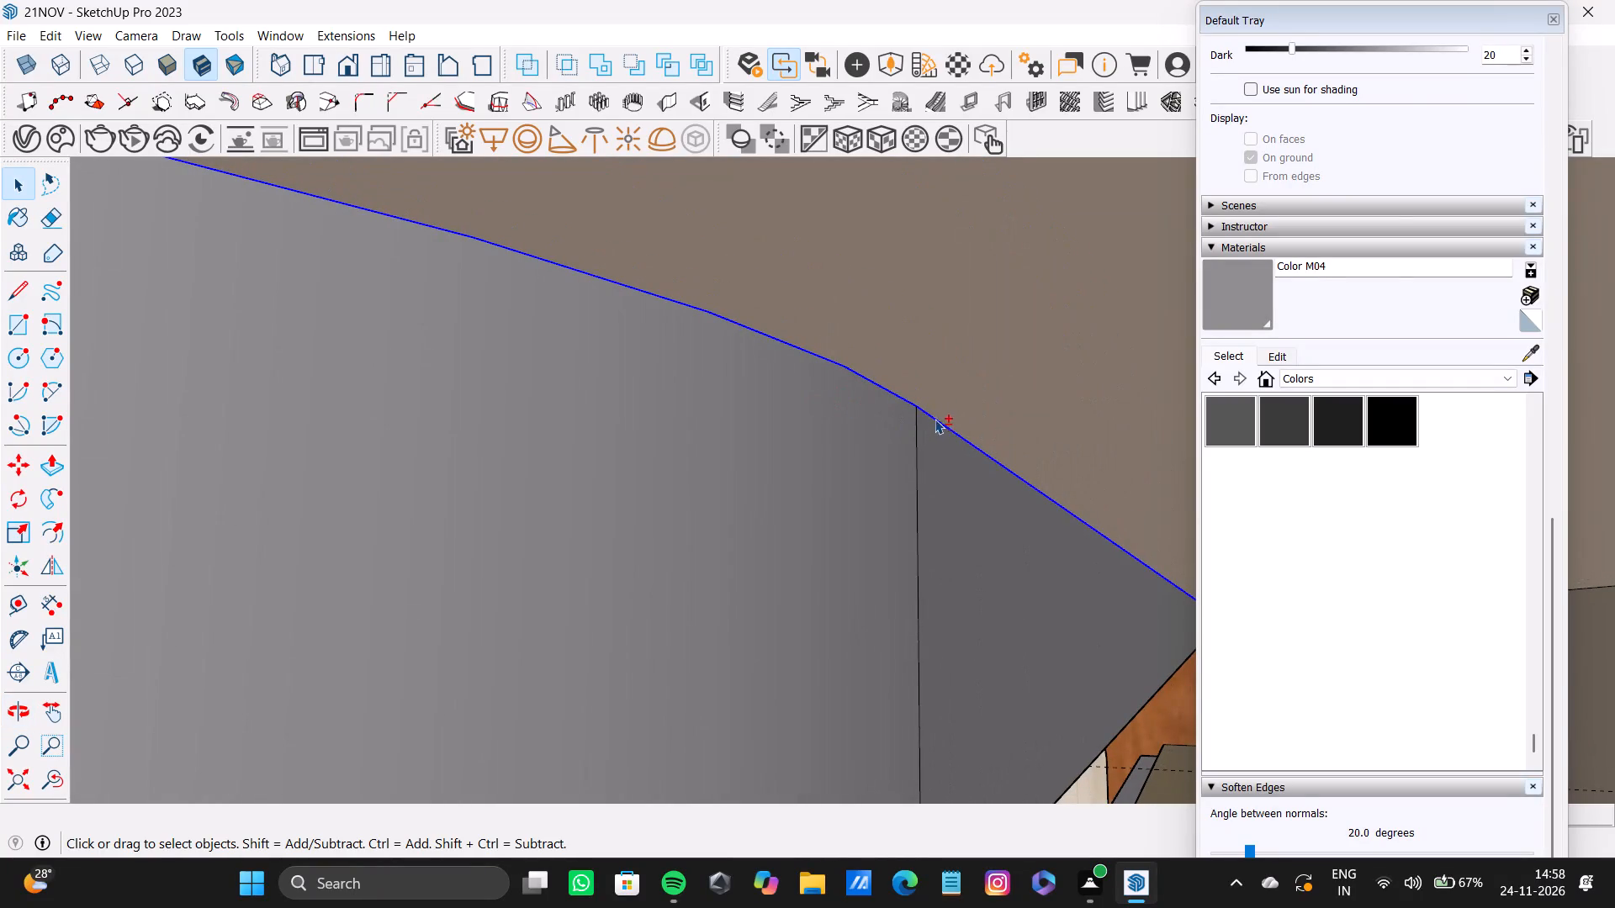
Examine the selected upper outline around the false ceiling's rounded corner and adjoining sides.
{"action": "scroll", "coordinate": [871, 466], "scroll_direction": "down", "scroll_amount": 3}
{"action": "middle_click_drag", "start_coordinate": [312, 370], "coordinate": [987, 469]}
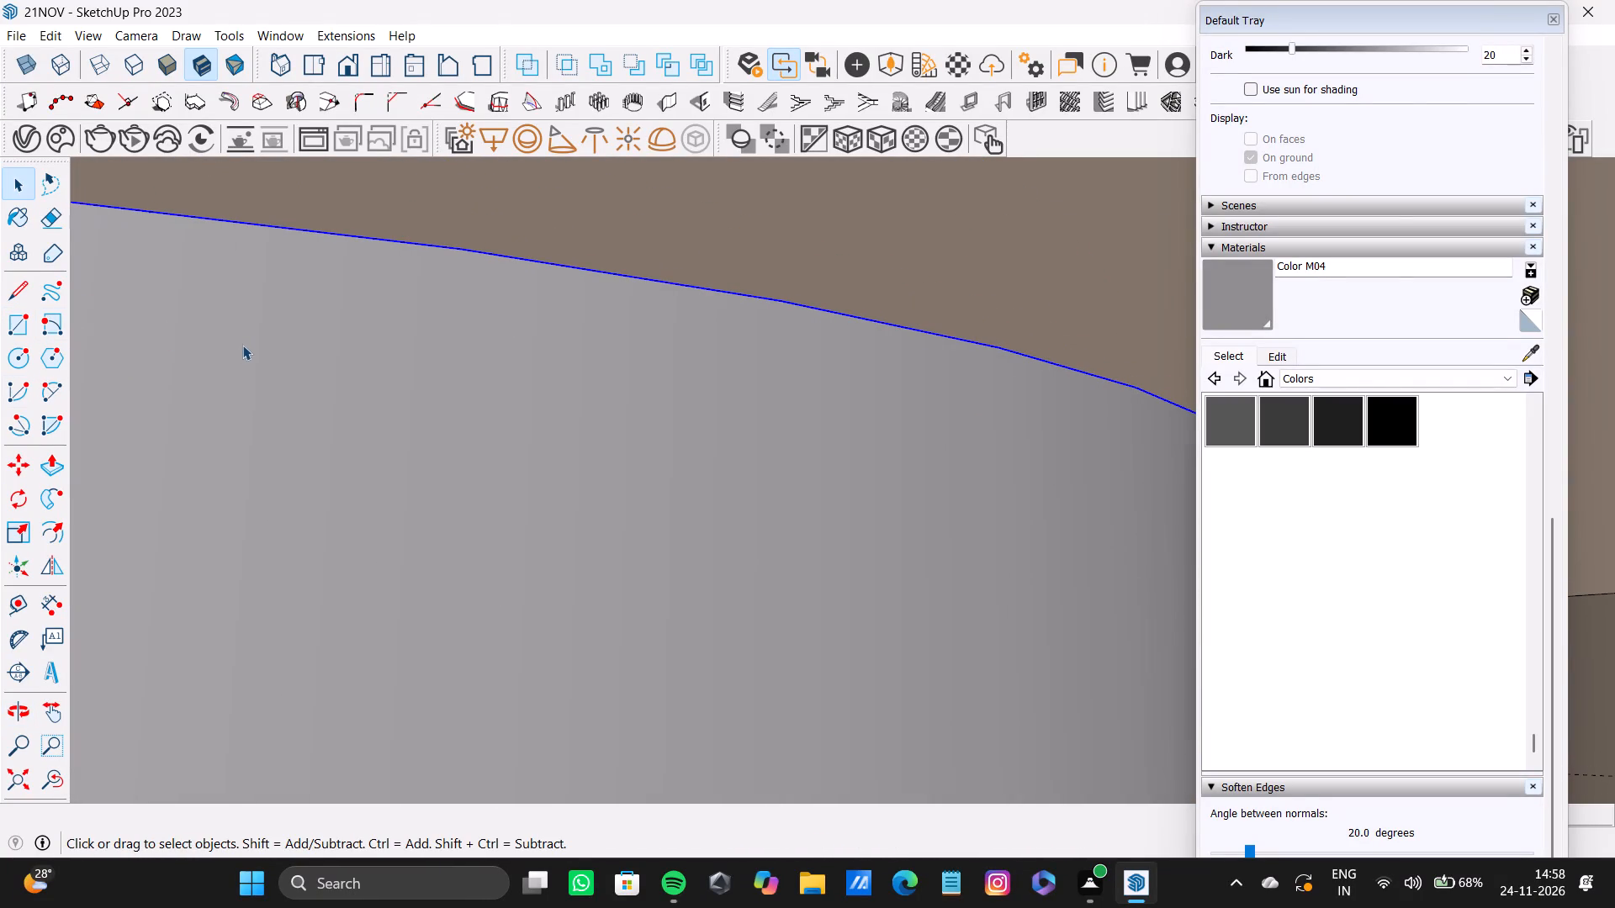
{"action": "scroll", "coordinate": [244, 345], "scroll_direction": "down", "scroll_amount": 12}
{"action": "middle_click_drag", "start_coordinate": [241, 345], "coordinate": [753, 377], "text": "shift"}
{"action": "scroll", "coordinate": [667, 379], "scroll_direction": "down", "scroll_amount": 8}
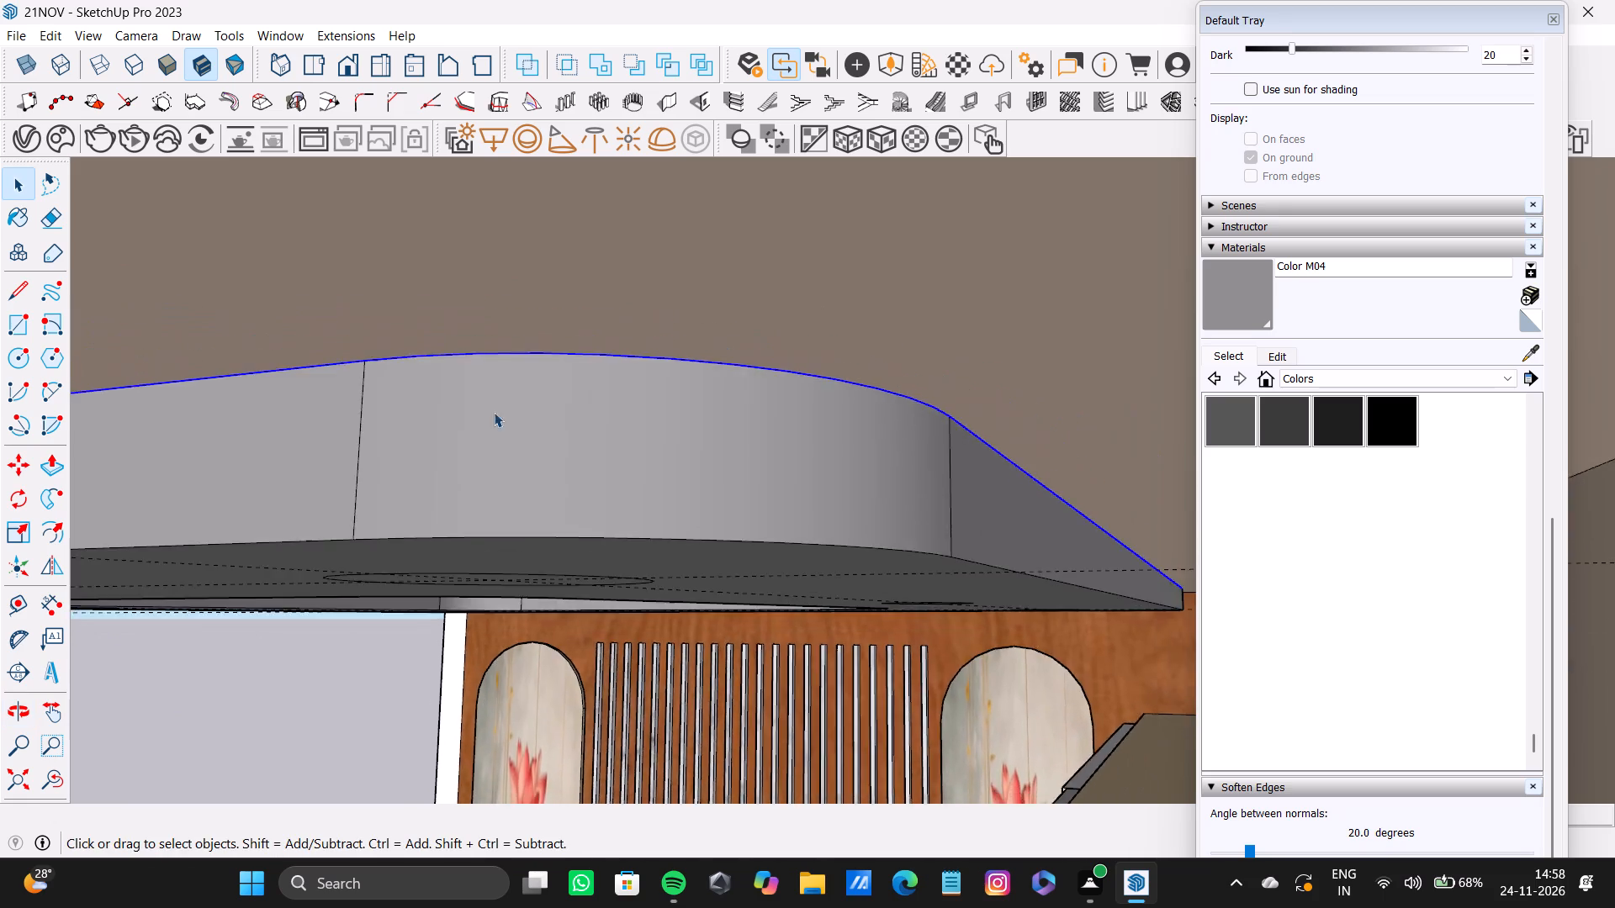
{"action": "scroll", "coordinate": [494, 412], "scroll_direction": "down", "scroll_amount": 4}
{"action": "left_click", "coordinate": [21, 786]}
{"action": "middle_click_drag", "start_coordinate": [581, 583], "coordinate": [964, 623]}
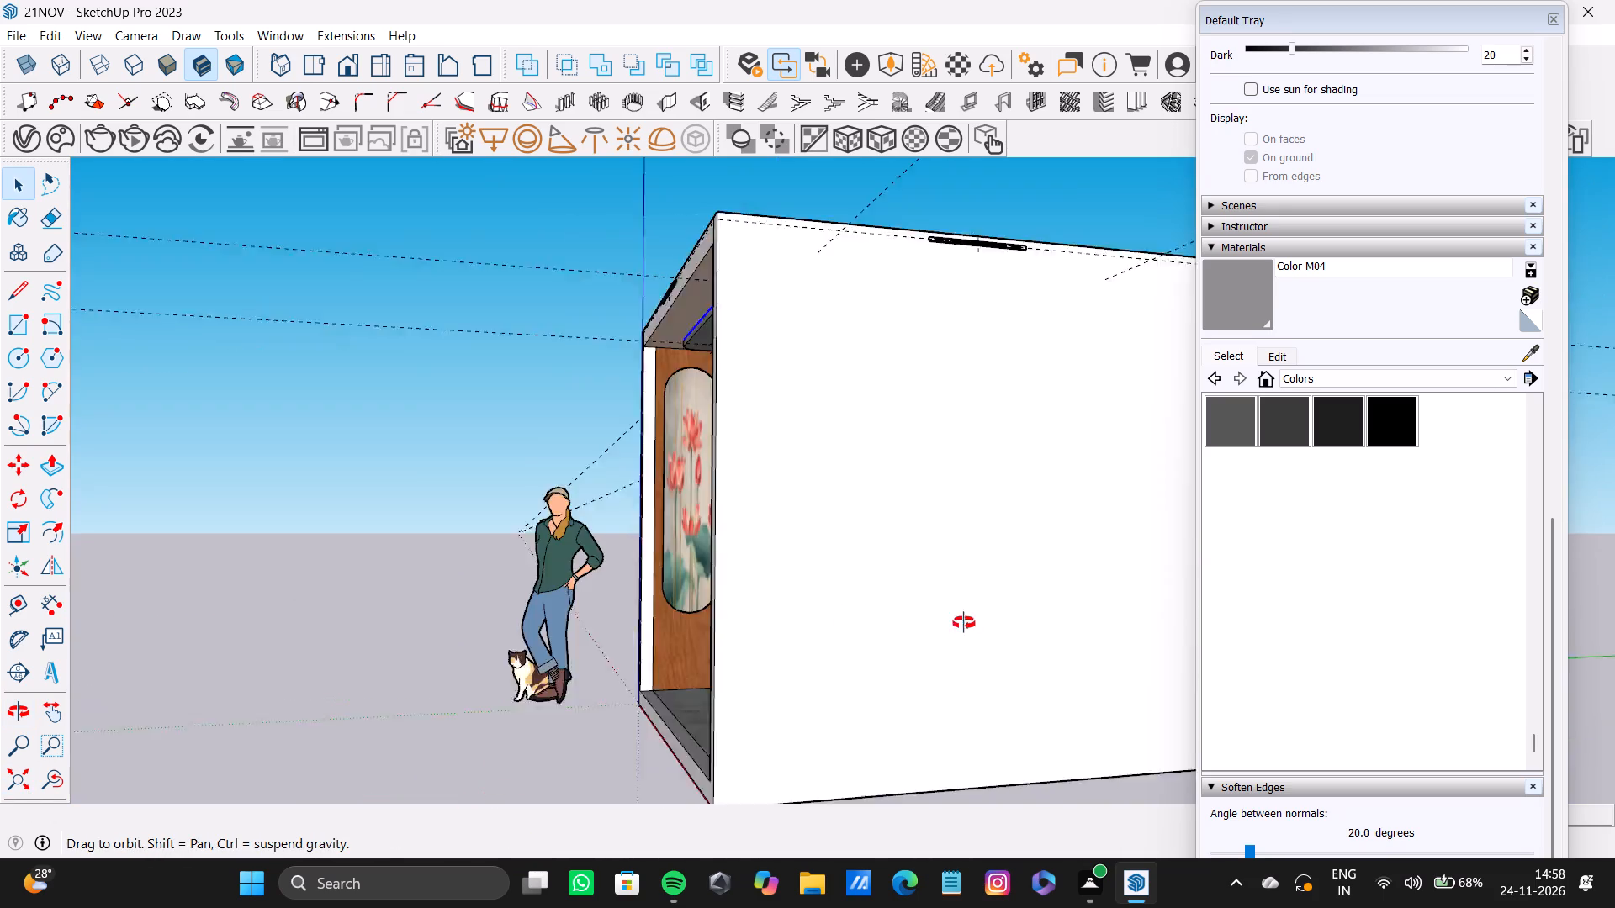
{"action": "middle_click_drag", "start_coordinate": [964, 623], "coordinate": [542, 632]}
{"action": "scroll", "coordinate": [800, 510], "scroll_direction": "up", "scroll_amount": 8}
{"action": "middle_click_drag", "start_coordinate": [1120, 334], "coordinate": [929, 316]}
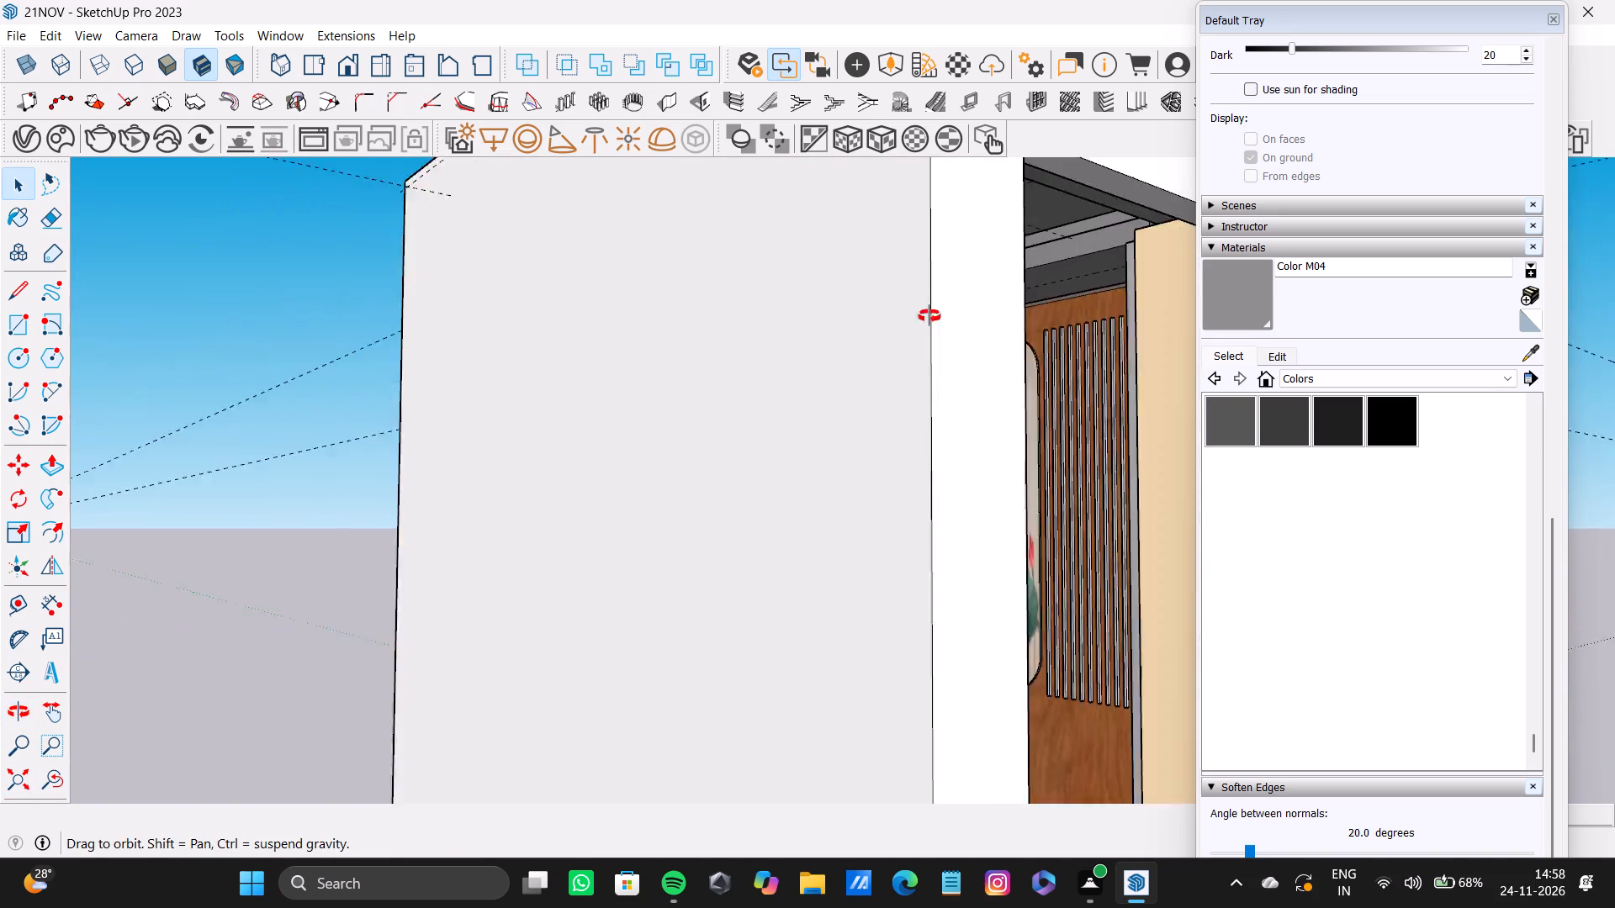
{"action": "middle_click_drag", "start_coordinate": [929, 316], "coordinate": [1231, 460]}
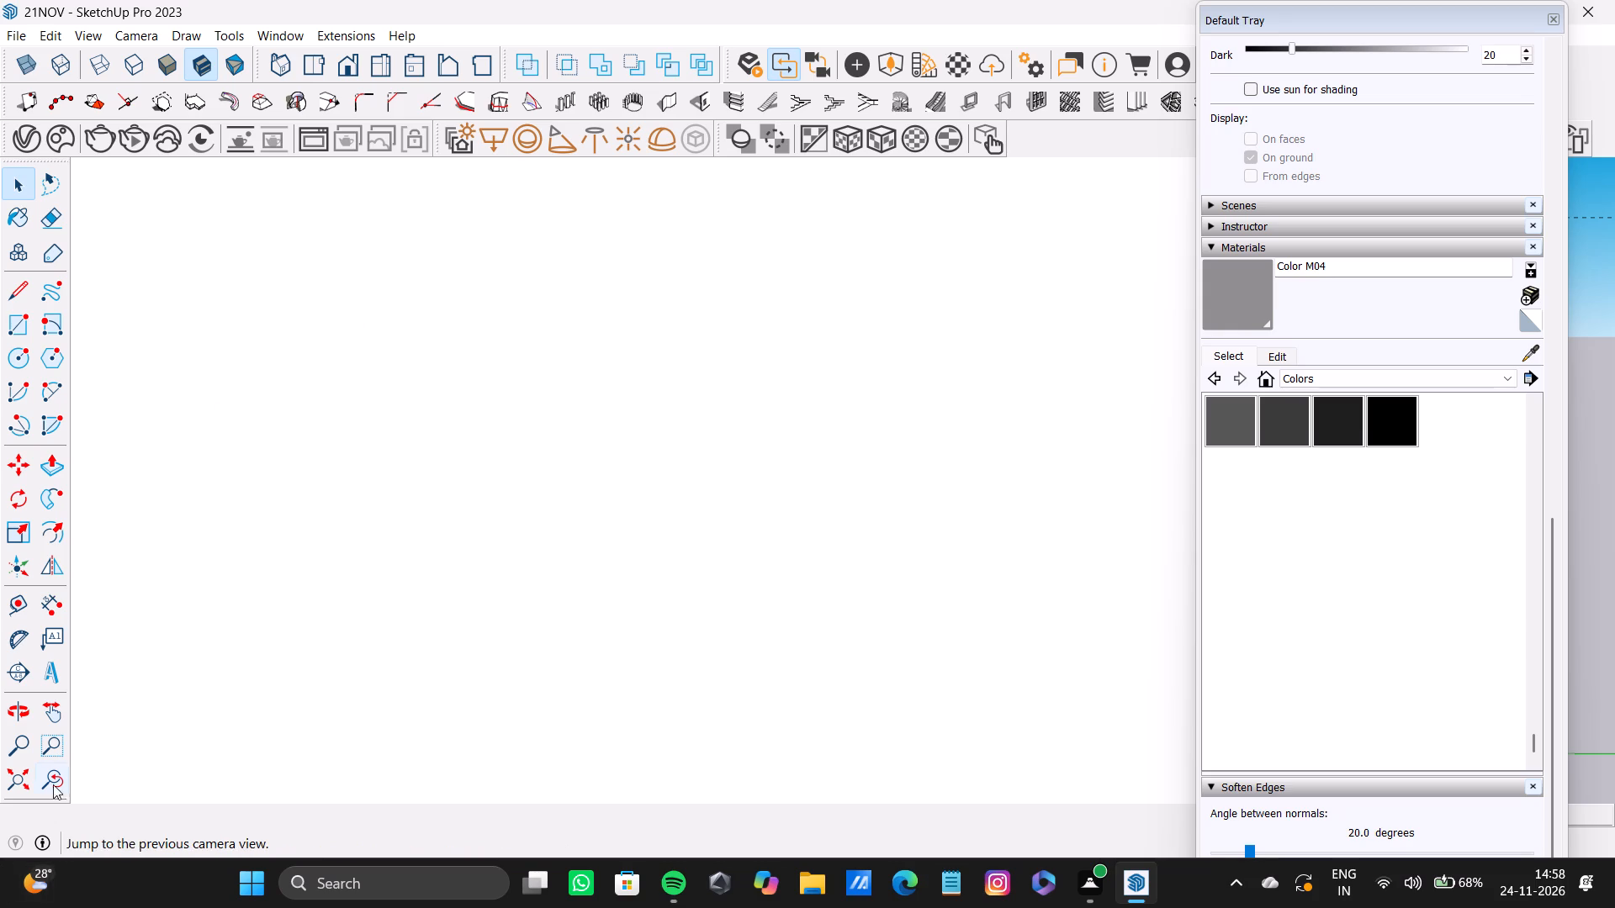
Copy the selected upper outline straight down to partway down the false ceiling's side faces.
{"action": "left_click", "coordinate": [17, 780]}
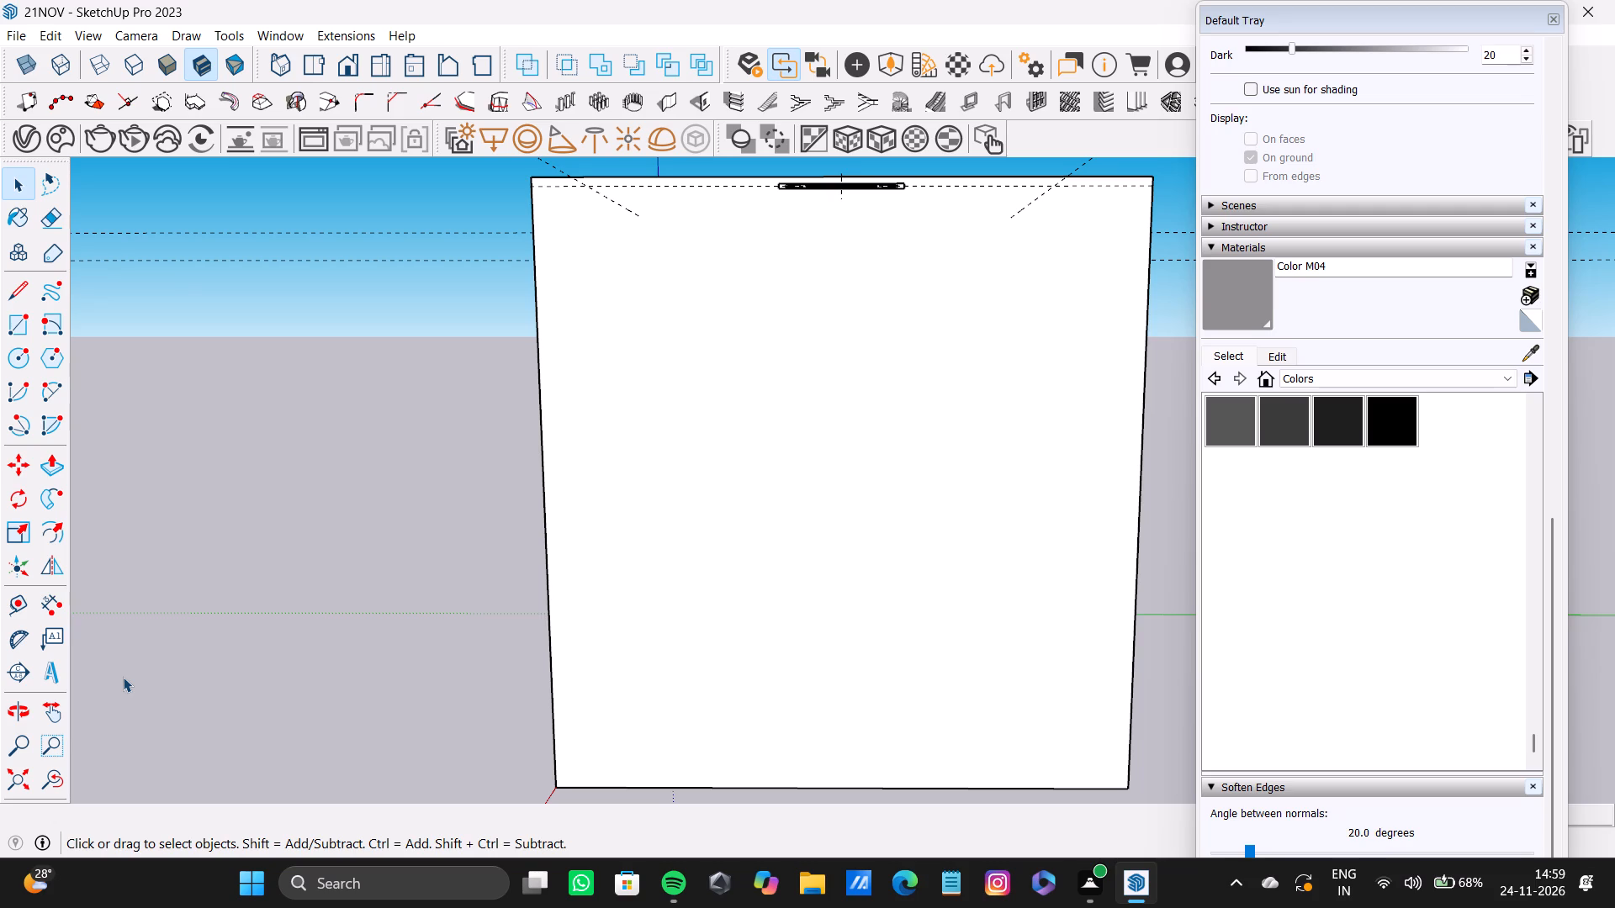
{"action": "left_click", "coordinate": [5, 787]}
{"action": "middle_click_drag", "start_coordinate": [510, 492], "coordinate": [1225, 425]}
{"action": "scroll", "coordinate": [882, 277], "scroll_direction": "up", "scroll_amount": 7}
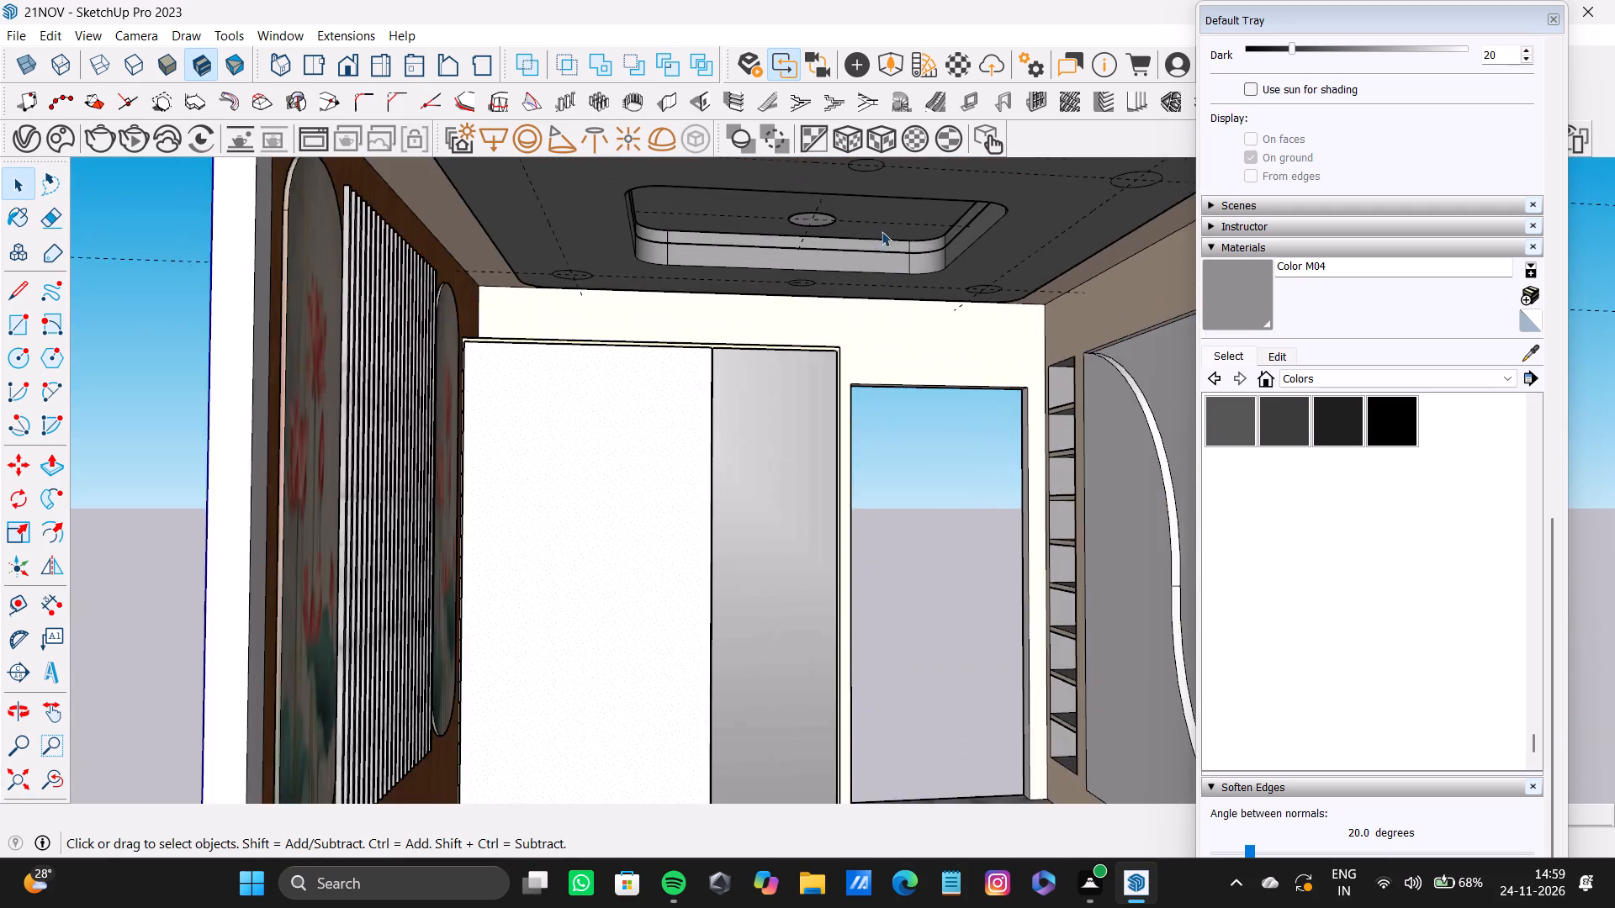
{"action": "scroll", "coordinate": [882, 231], "scroll_direction": "up", "scroll_amount": 2}
{"action": "middle_click", "coordinate": [1060, 317]}
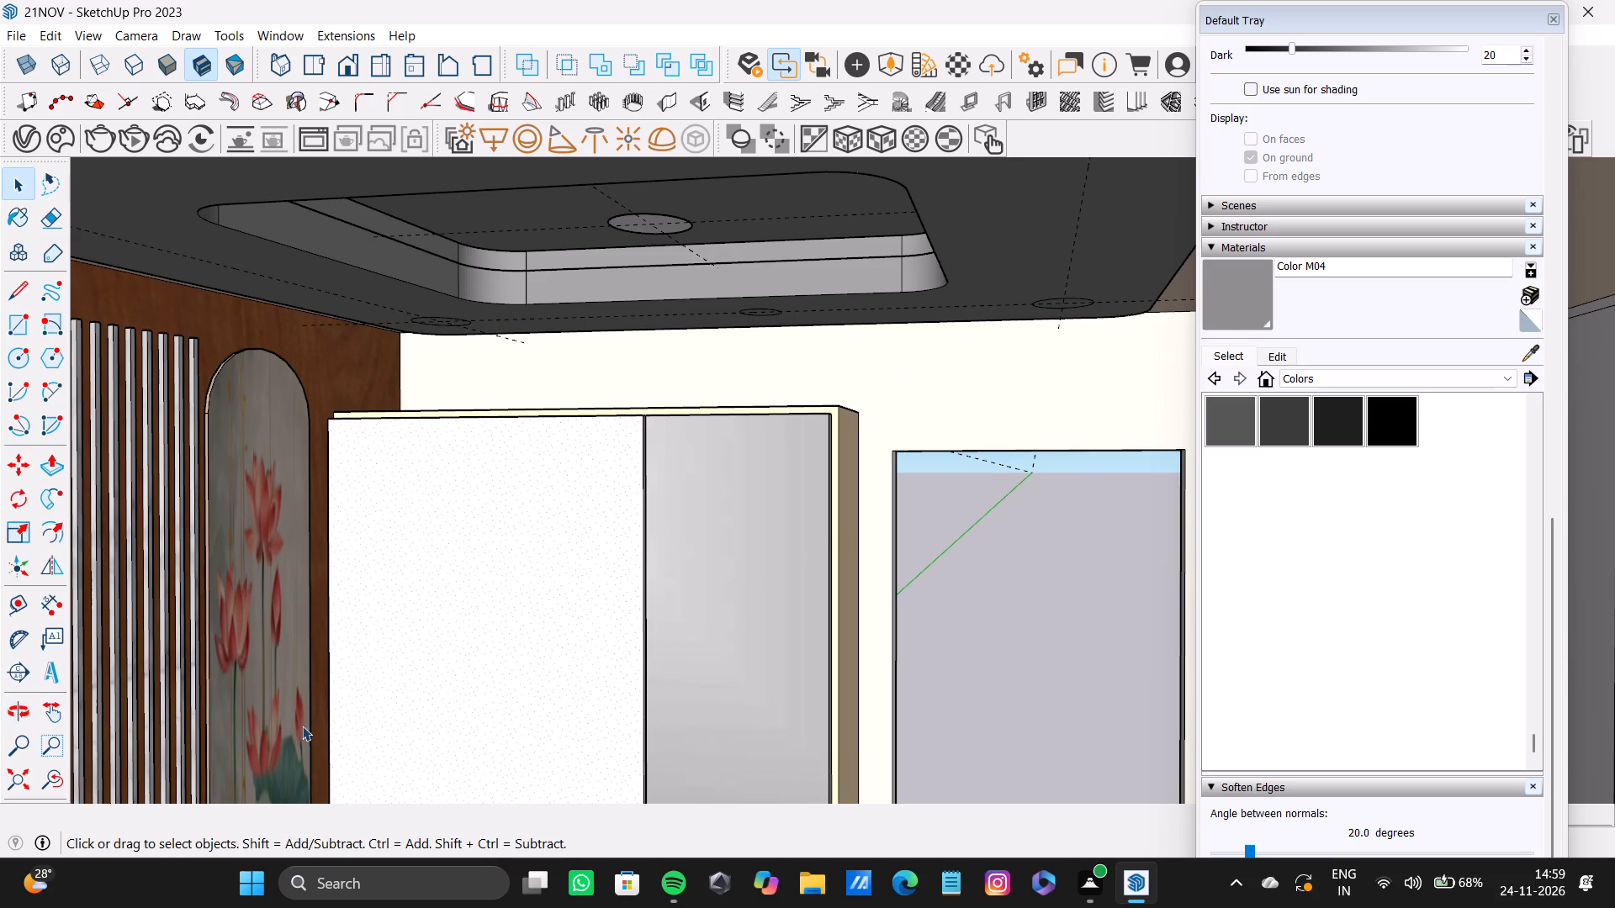
{"action": "left_click", "coordinate": [6, 779]}
{"action": "scroll", "coordinate": [877, 288], "scroll_direction": "up", "scroll_amount": 8}
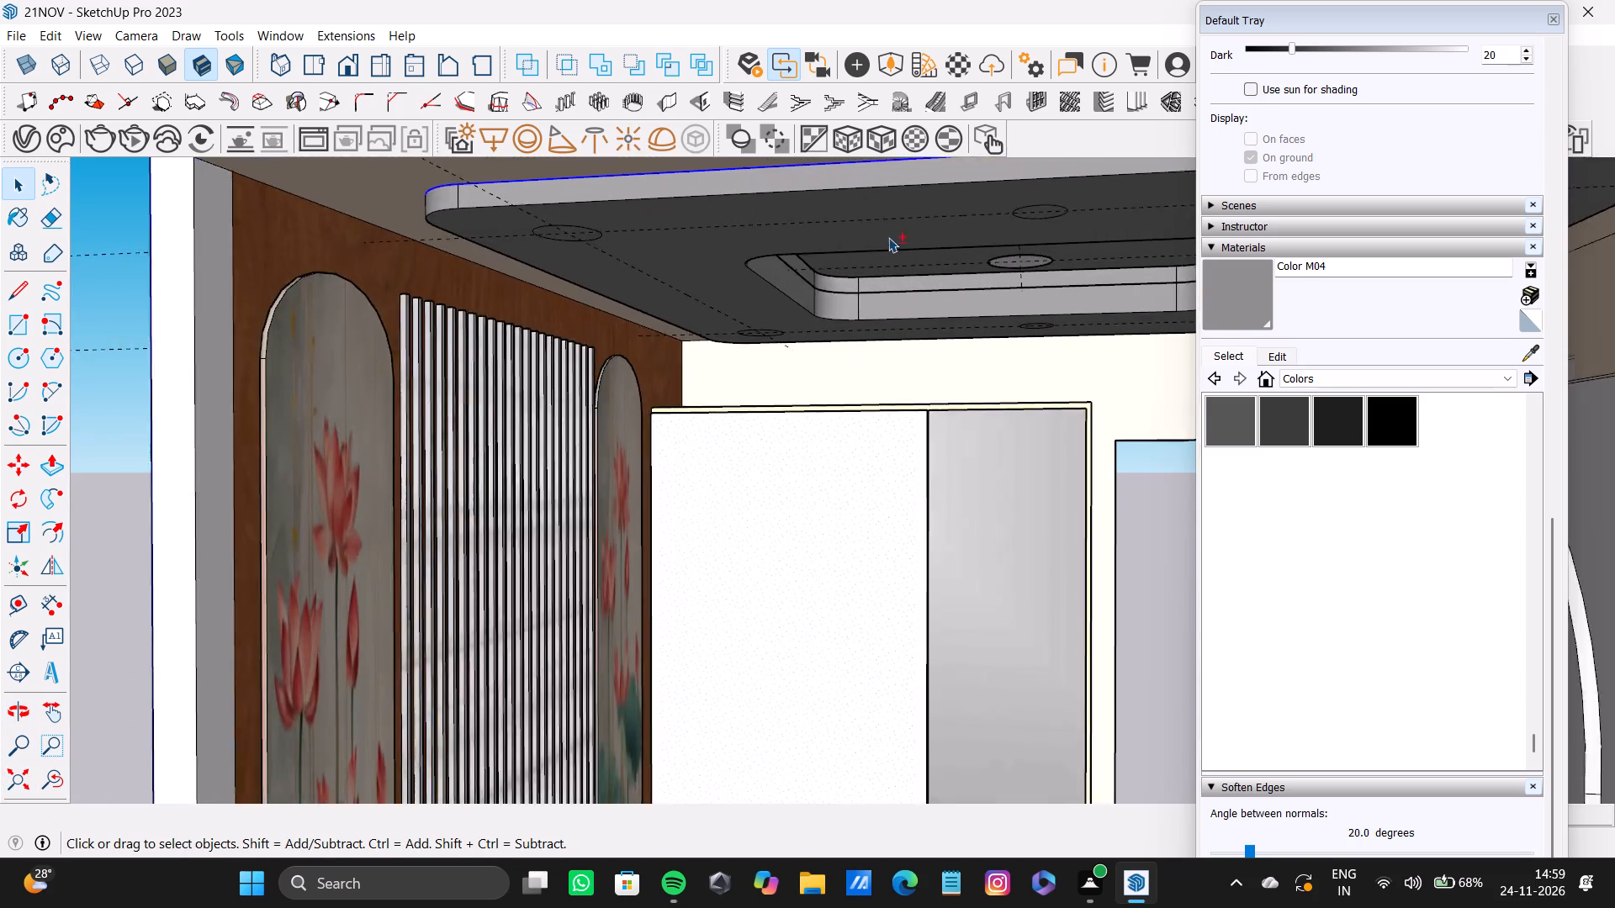
{"action": "middle_click_drag", "start_coordinate": [888, 237], "coordinate": [805, 369], "text": "shift"}
{"action": "scroll", "coordinate": [832, 340], "scroll_direction": "up", "scroll_amount": 3}
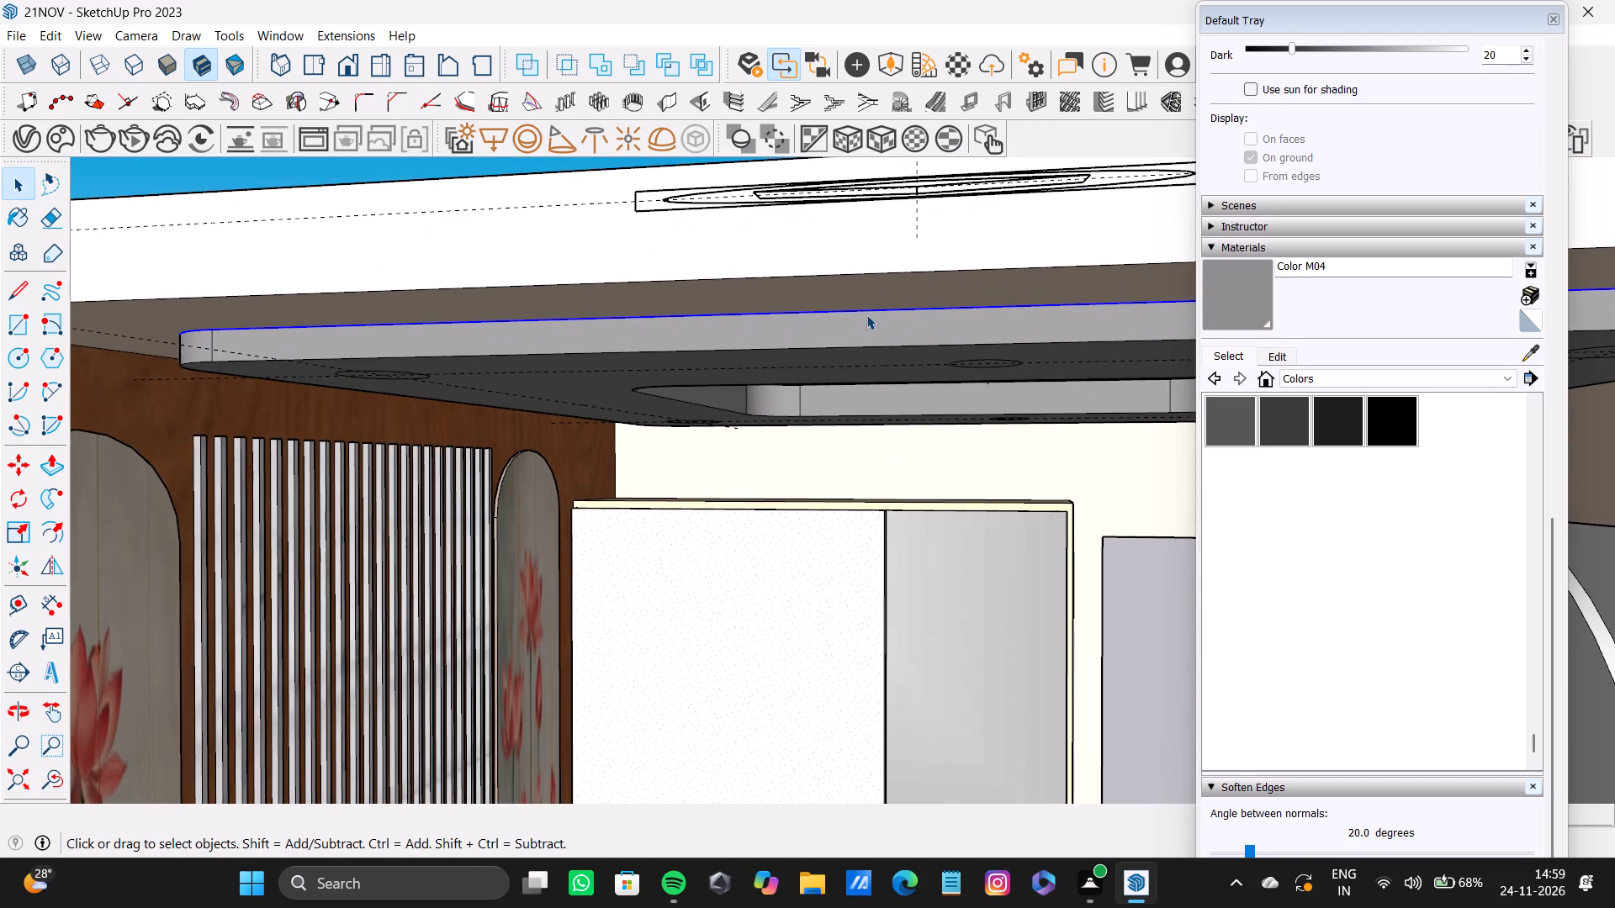
{"action": "key", "text": "m"}
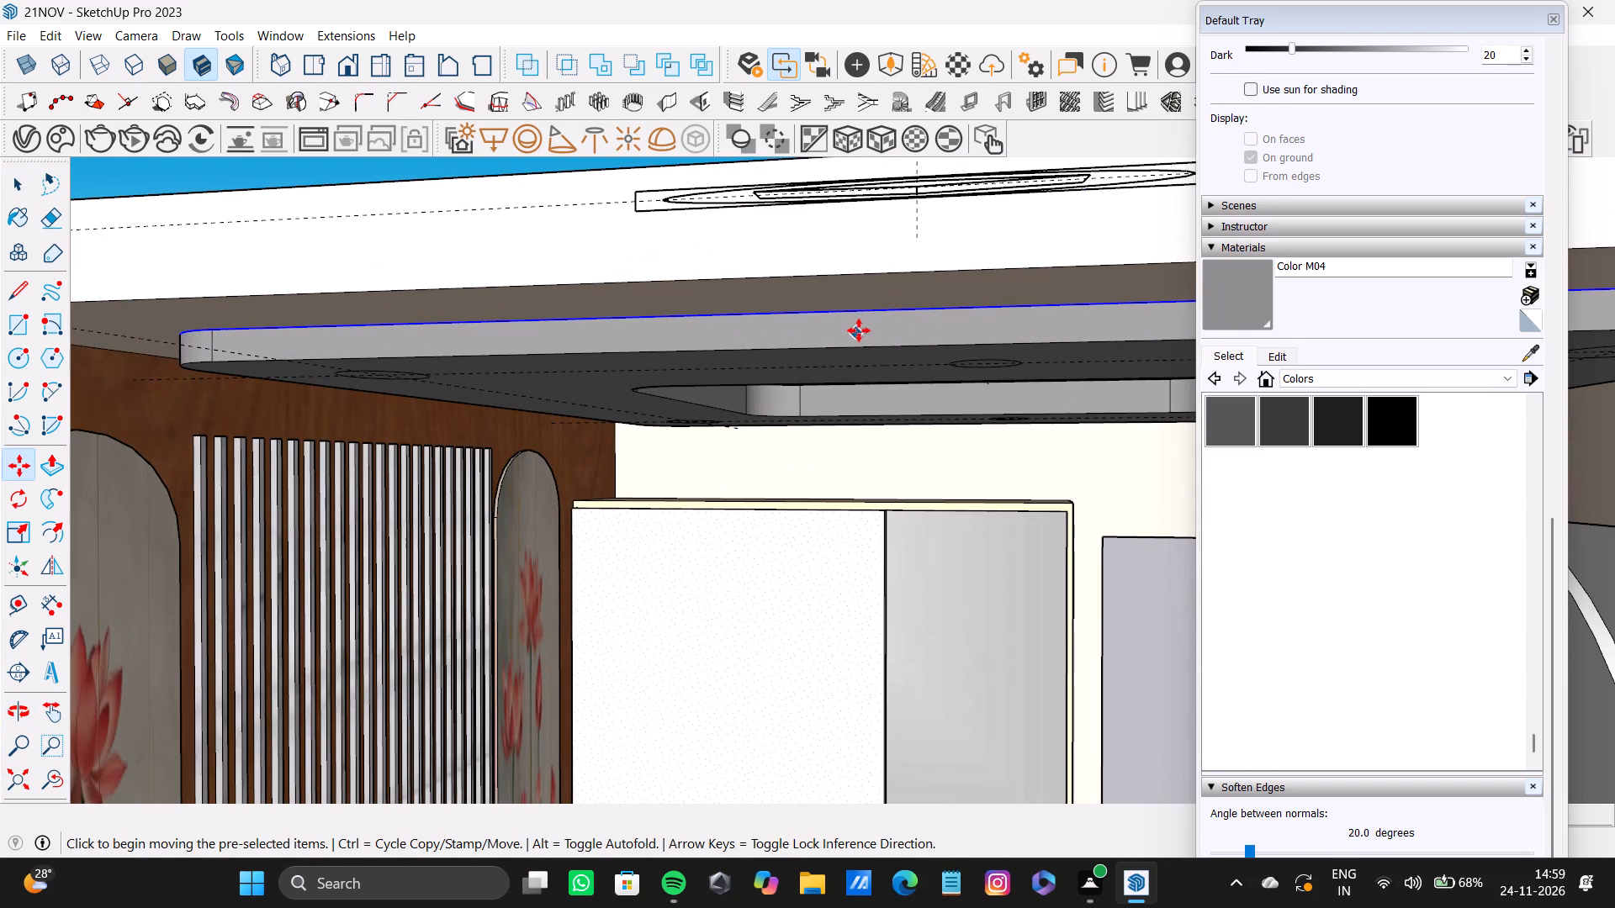
{"action": "scroll", "coordinate": [865, 323], "scroll_direction": "up", "scroll_amount": 6}
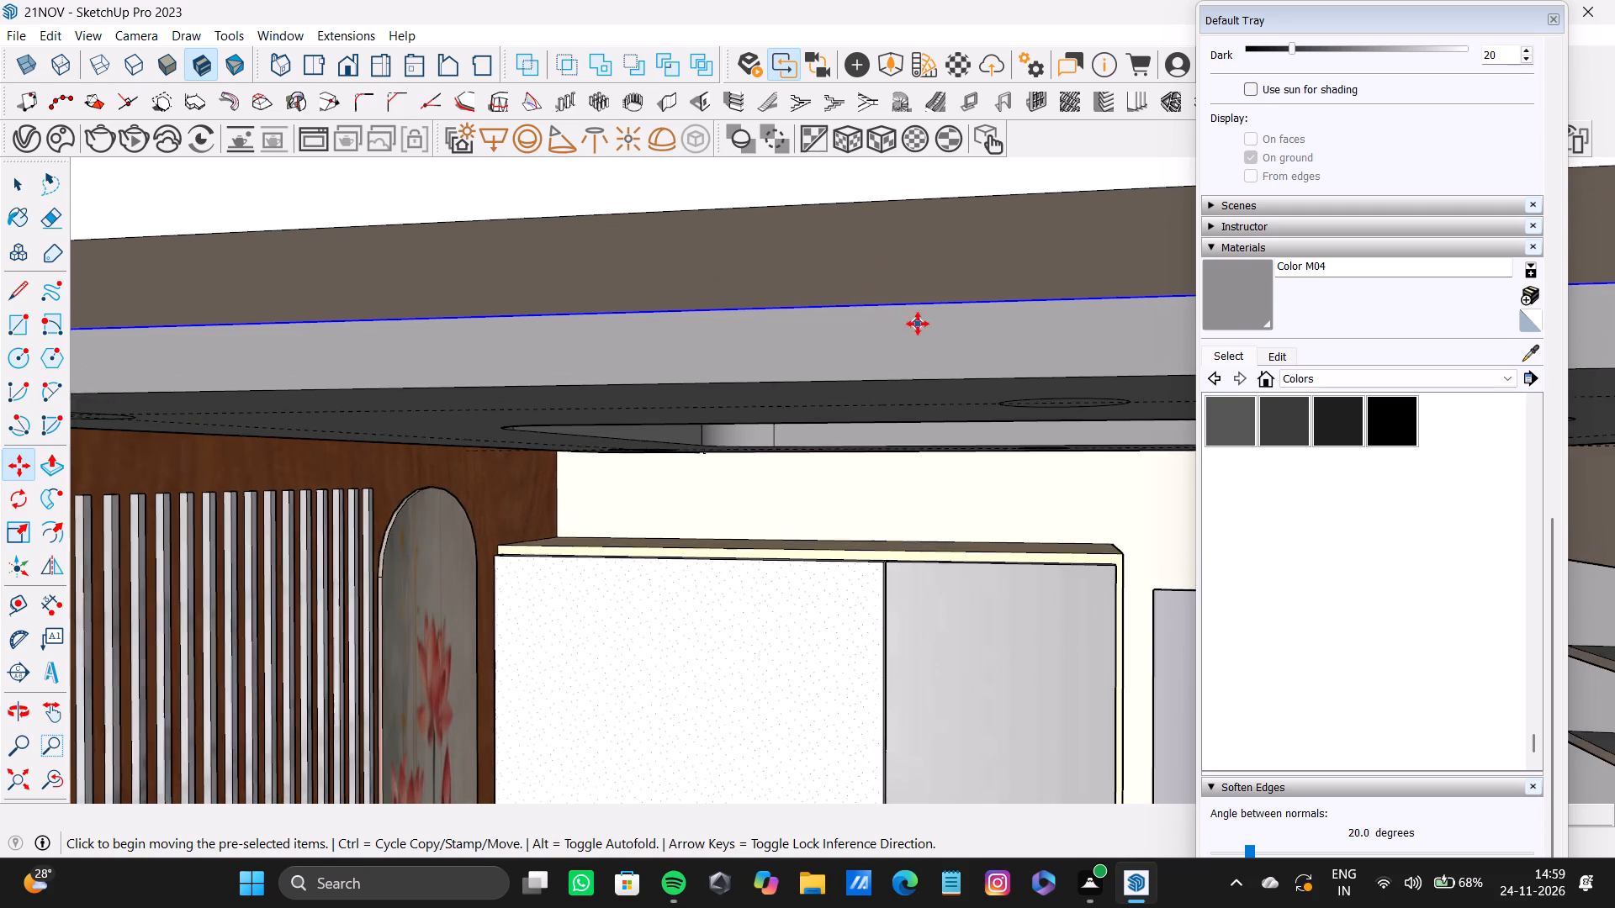
{"action": "scroll", "coordinate": [918, 324], "scroll_direction": "up", "scroll_amount": 2}
{"action": "middle_click_drag", "start_coordinate": [920, 325], "coordinate": [882, 327]}
{"action": "scroll", "coordinate": [929, 318], "scroll_direction": "up", "scroll_amount": 3}
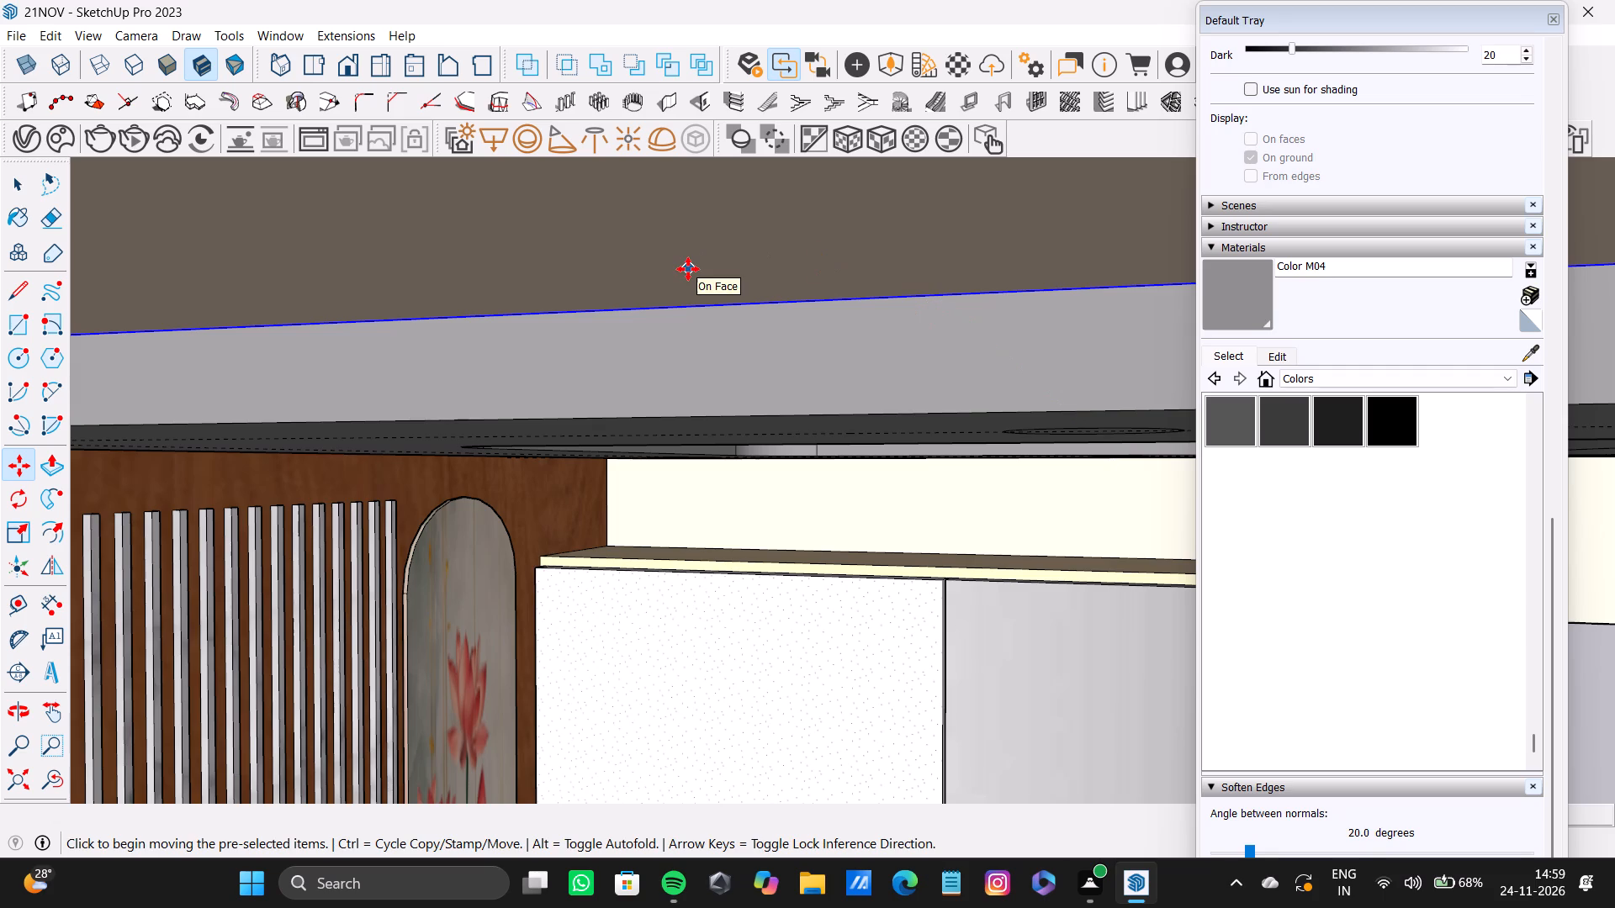
{"action": "key", "text": "m"}
{"action": "left_click", "coordinate": [746, 304]}
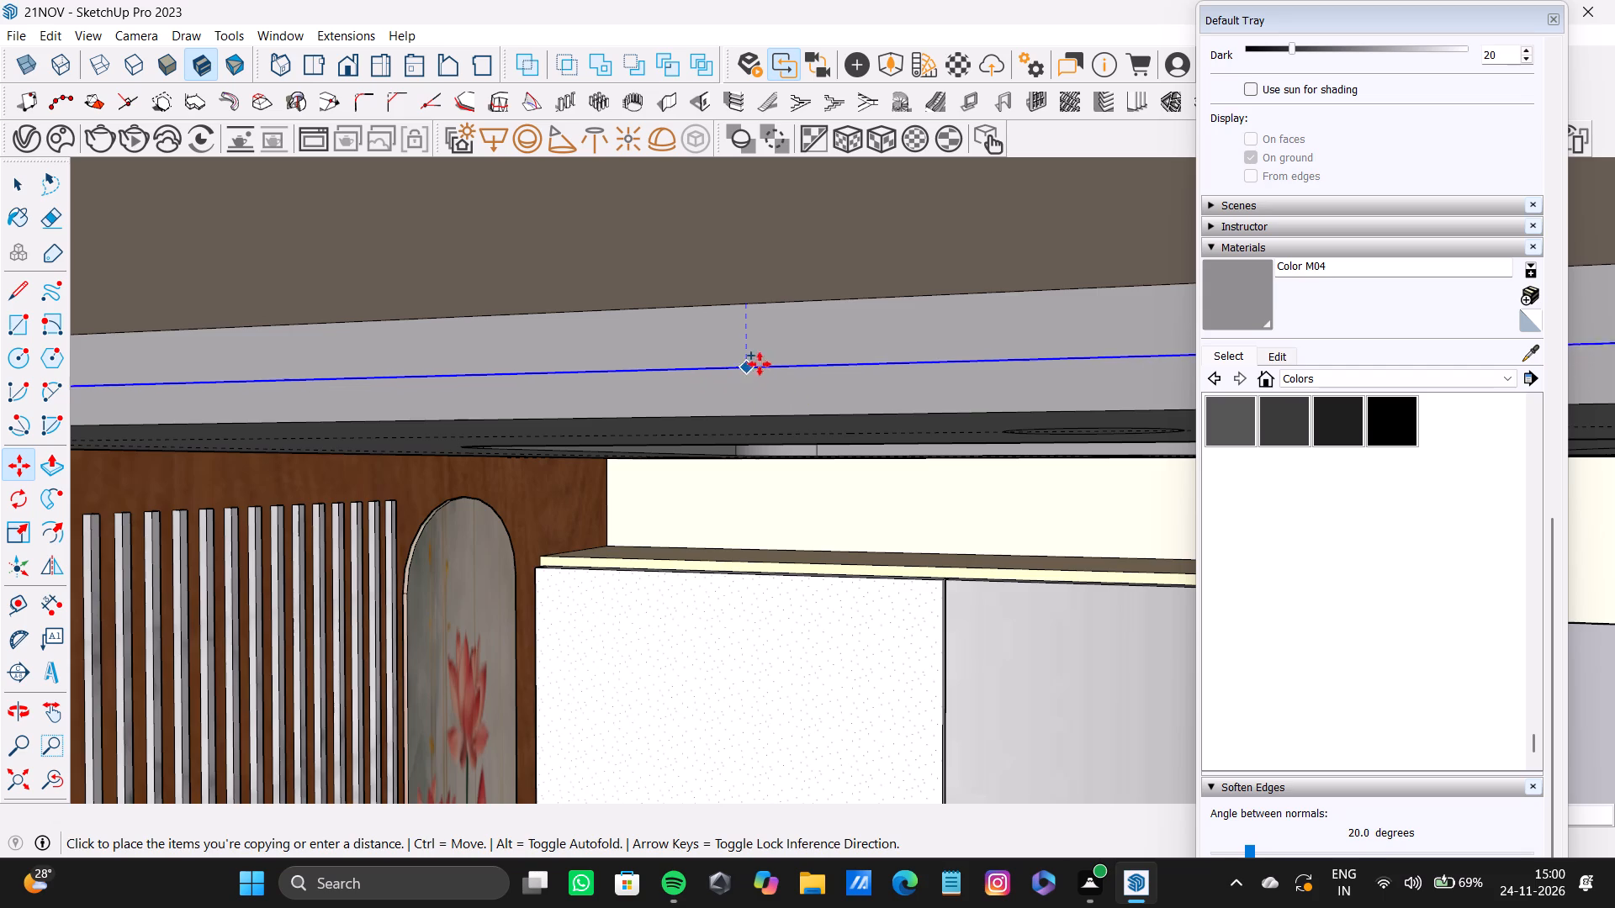
{"action": "left_click", "coordinate": [742, 367]}
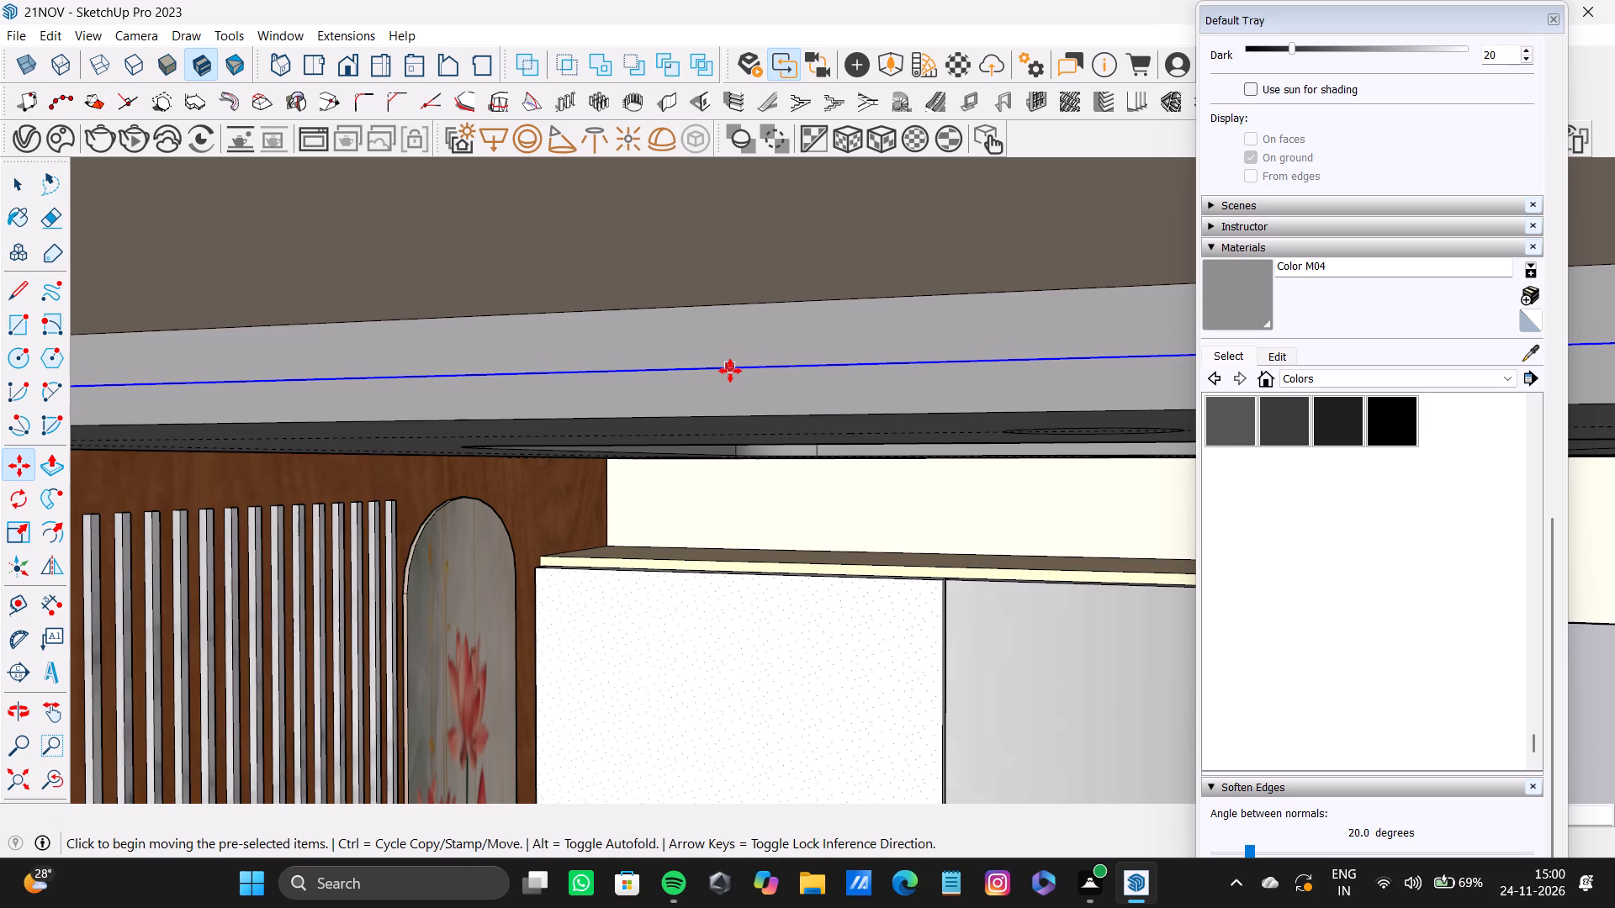
Add the upper band's face and top edge opposite the wardrobe, and those of its adjoining rounded corner farther from the slatted wall, to the selection.
{"action": "key", "text": "space"}
{"action": "left_click", "coordinate": [745, 332], "text": "shift"}
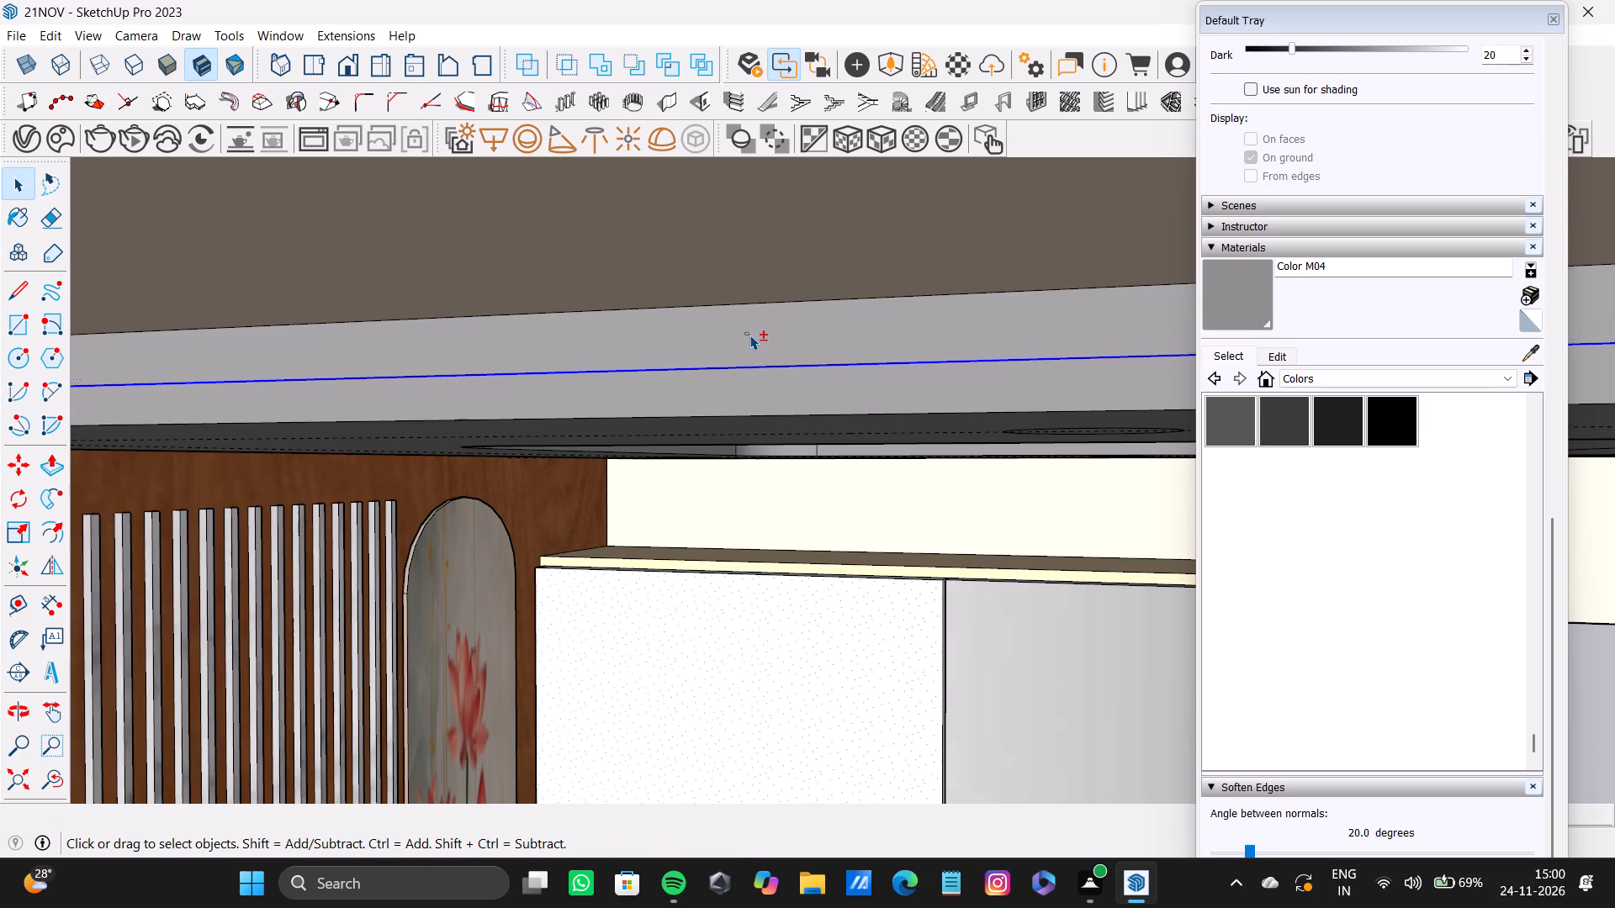
{"action": "left_click", "coordinate": [762, 306], "text": "shift"}
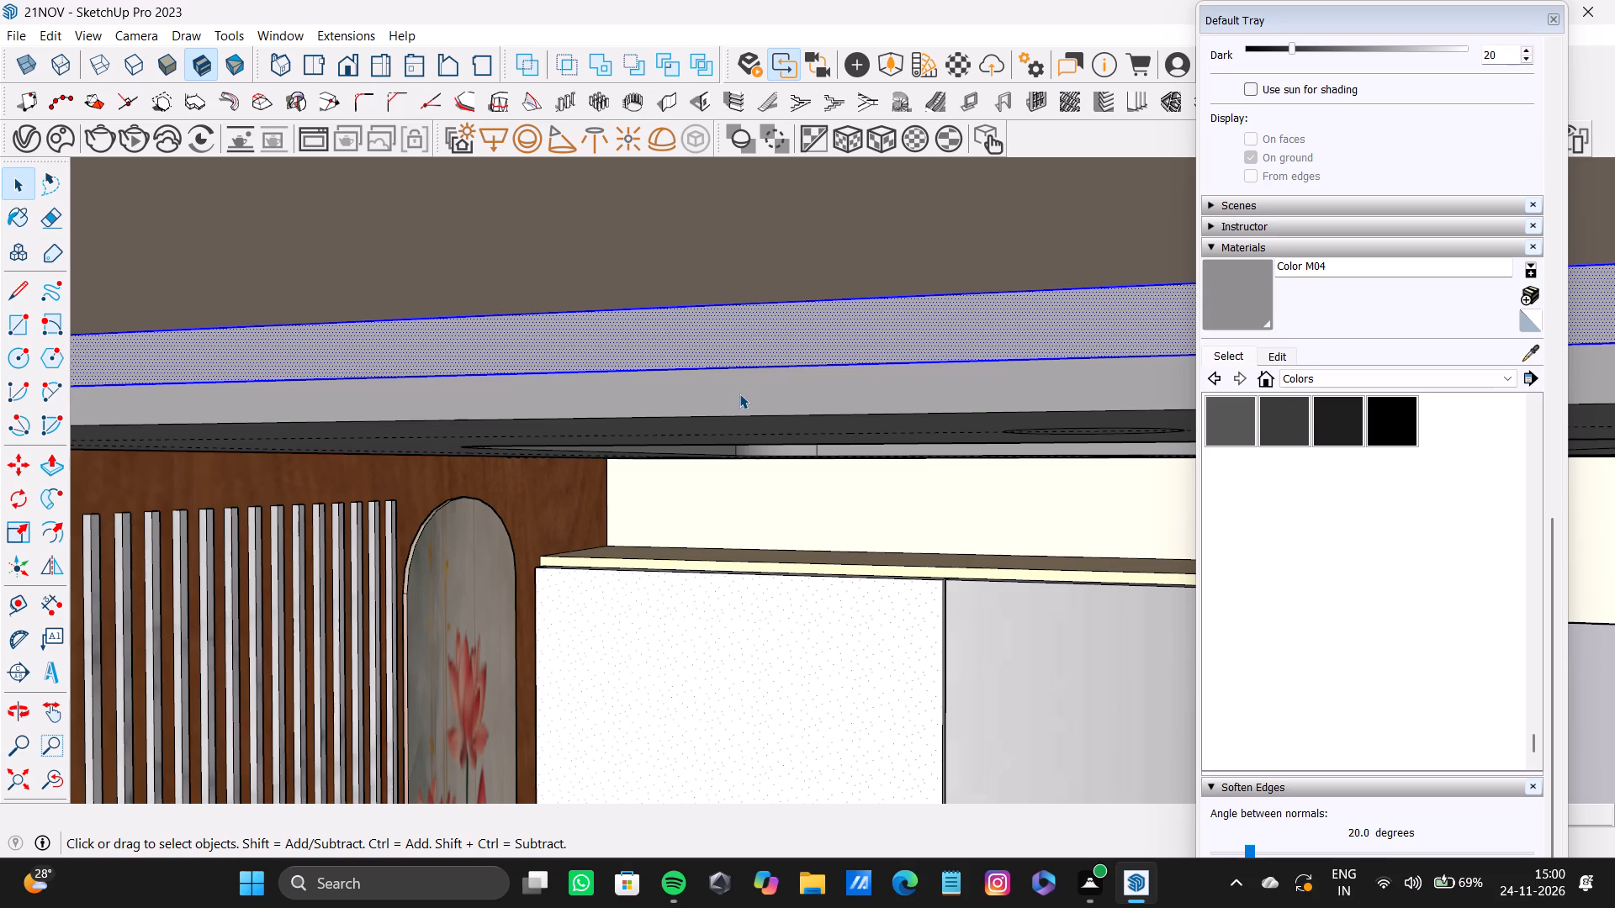
{"action": "scroll", "coordinate": [686, 405], "scroll_direction": "down", "scroll_amount": 3}
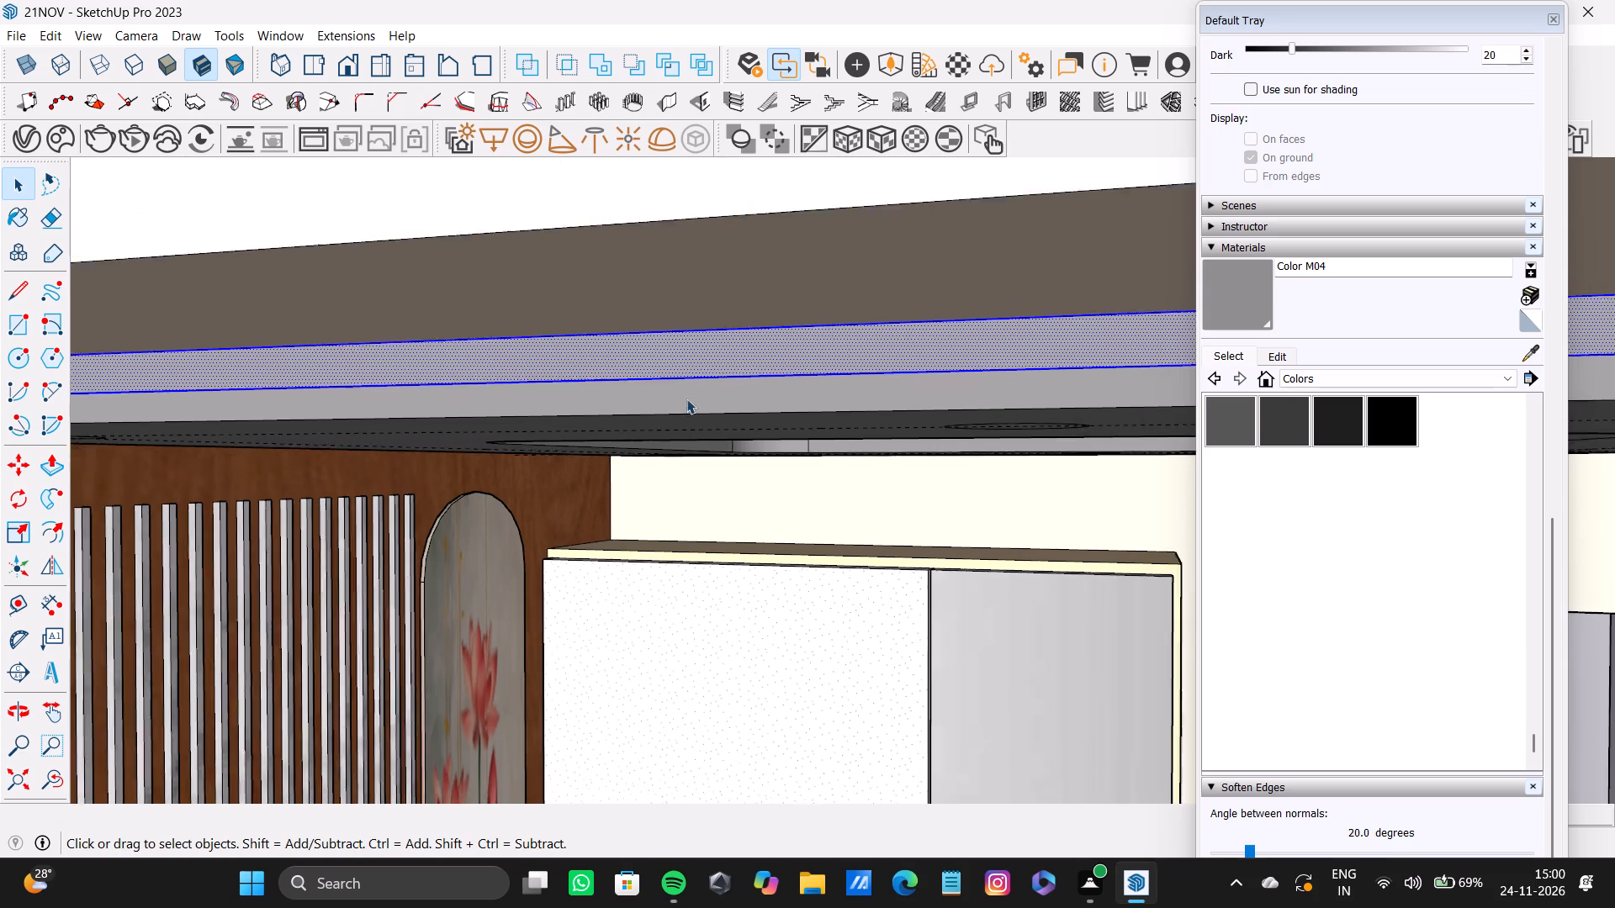
{"action": "scroll", "coordinate": [686, 399], "scroll_direction": "down", "scroll_amount": 13}
{"action": "middle_click_drag", "start_coordinate": [752, 393], "coordinate": [687, 371], "text": "shift"}
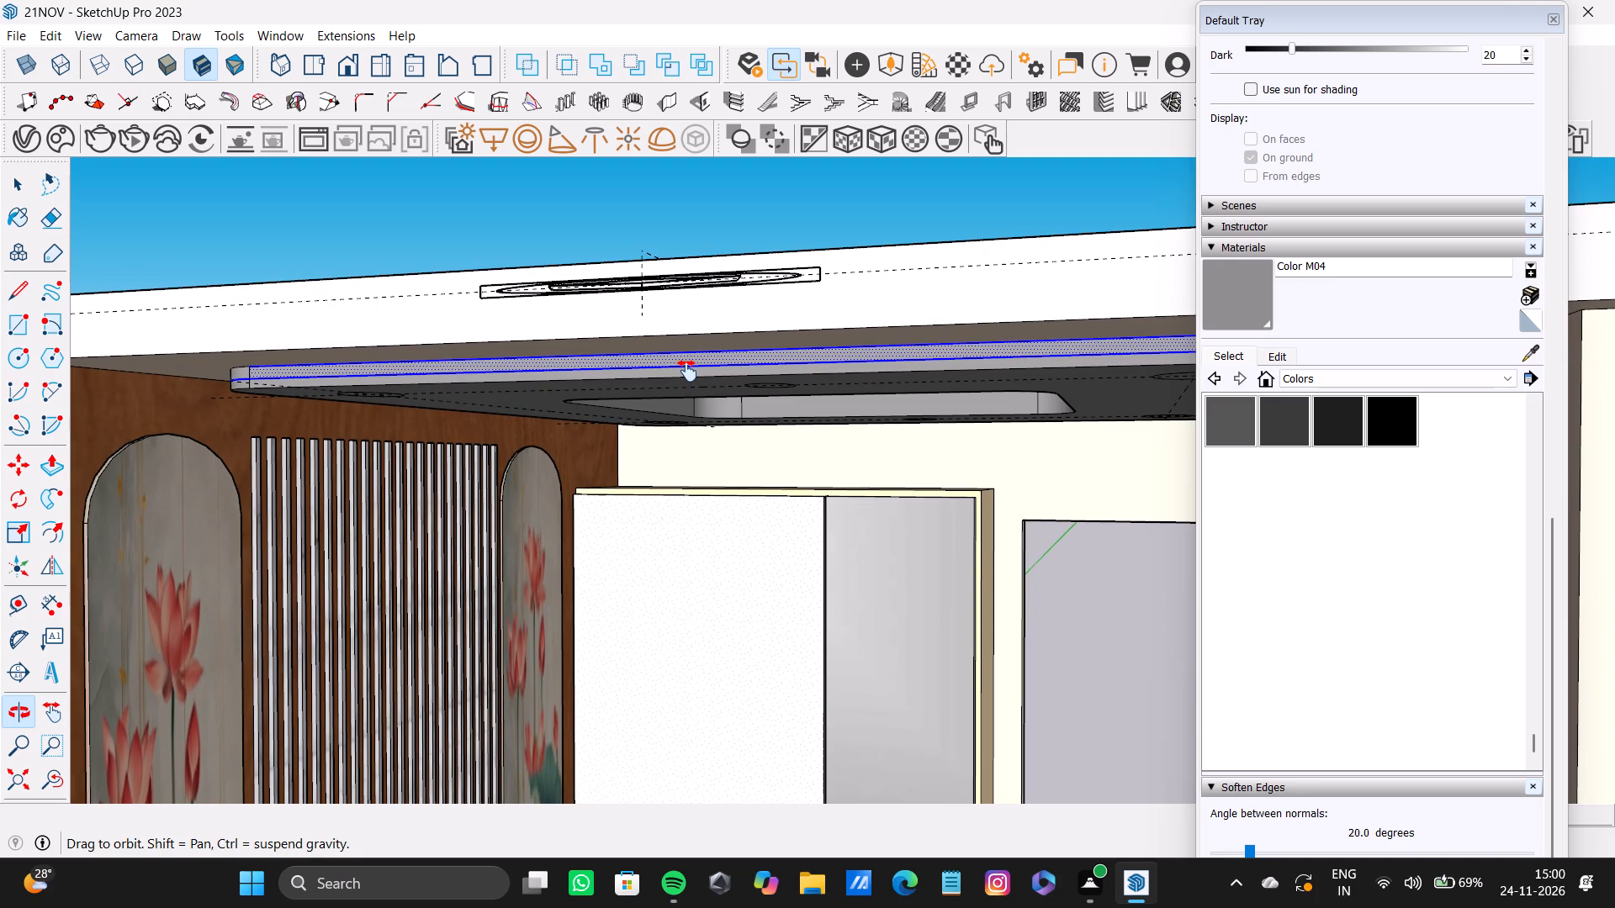
{"action": "middle_click_drag", "start_coordinate": [687, 371], "coordinate": [554, 375], "text": "shift"}
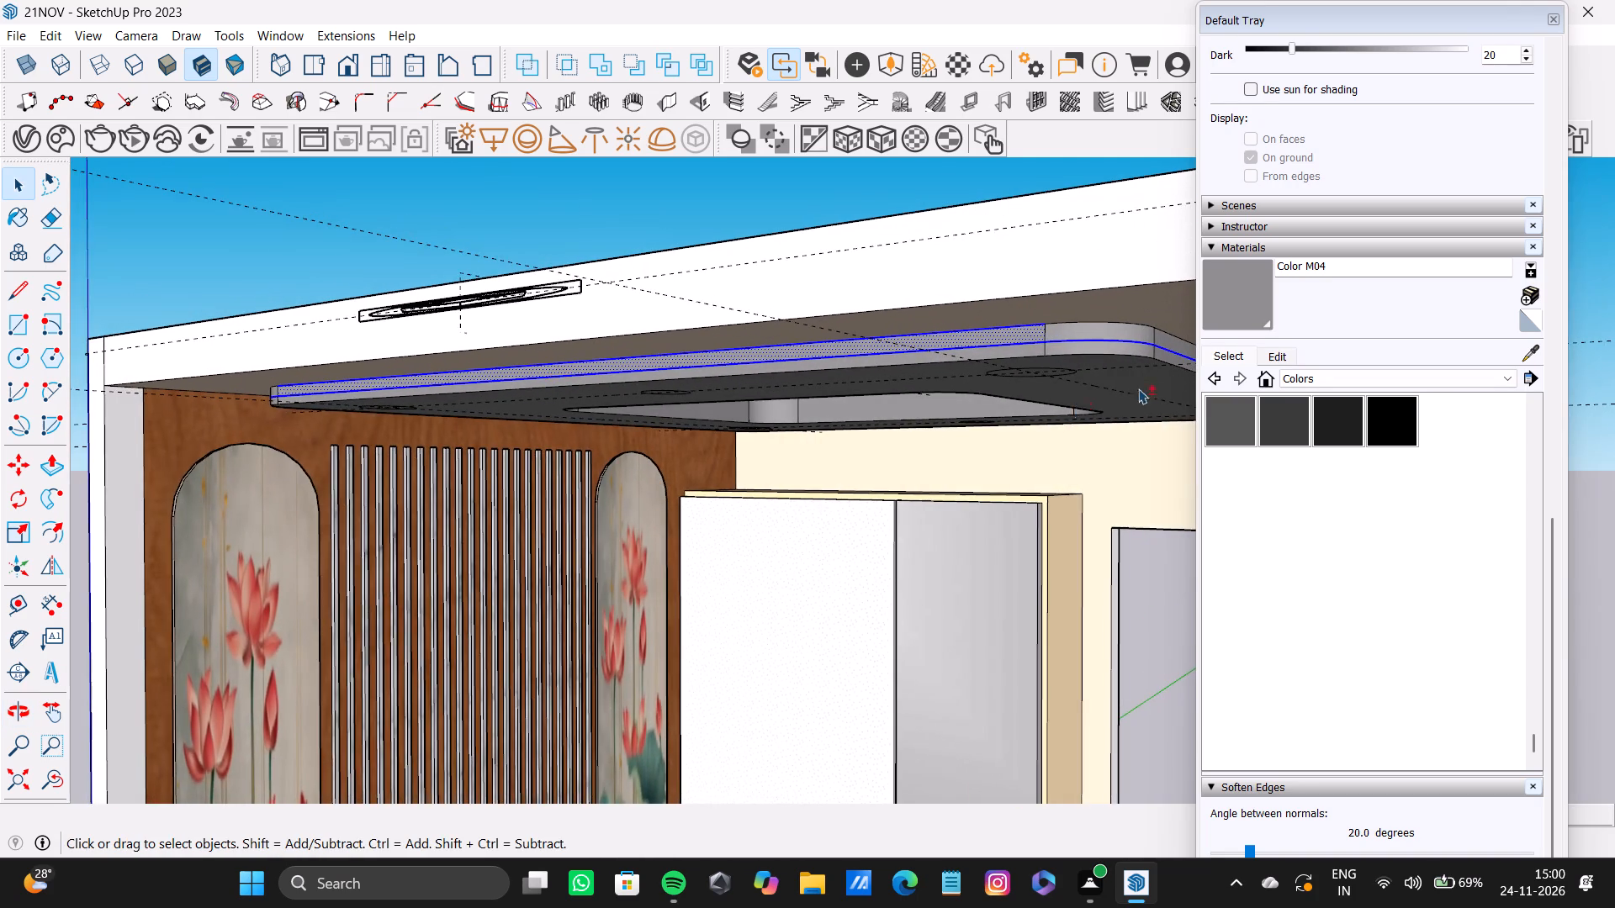
{"action": "scroll", "coordinate": [1125, 351], "scroll_direction": "up", "scroll_amount": 7, "text": "shift"}
{"action": "left_click", "coordinate": [1120, 323], "text": "shift"}
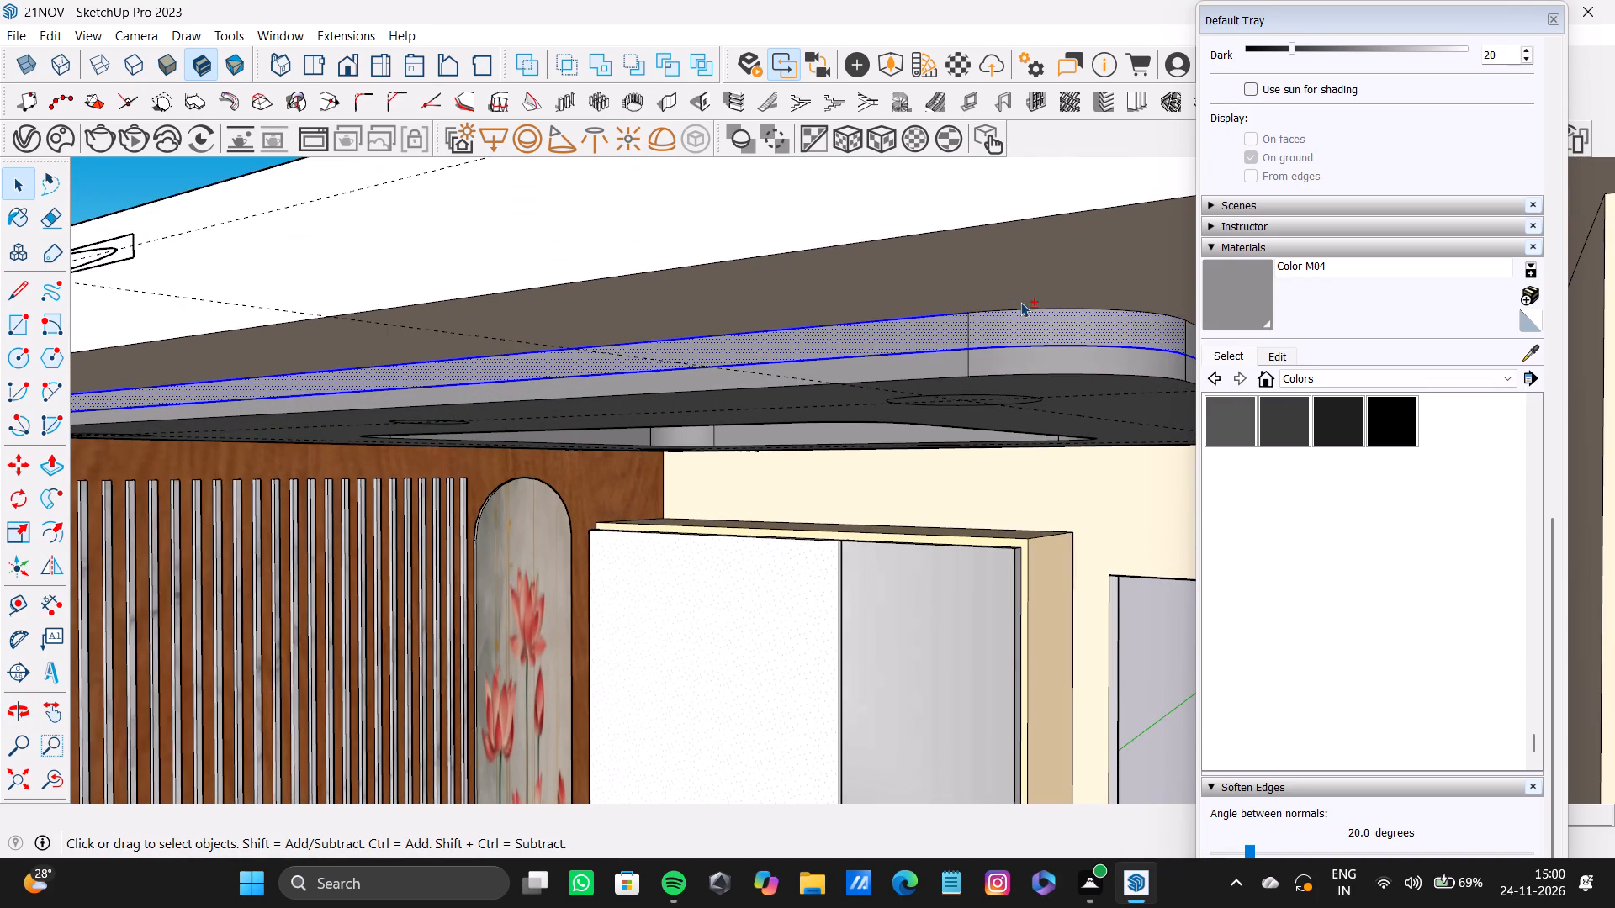
{"action": "left_click", "coordinate": [1023, 312], "text": "shift"}
Add the upper band's straight face and top edge on the side opposite the slatted wall to the selection.
{"action": "middle_click_drag", "start_coordinate": [1091, 313], "coordinate": [849, 303], "text": "shift"}
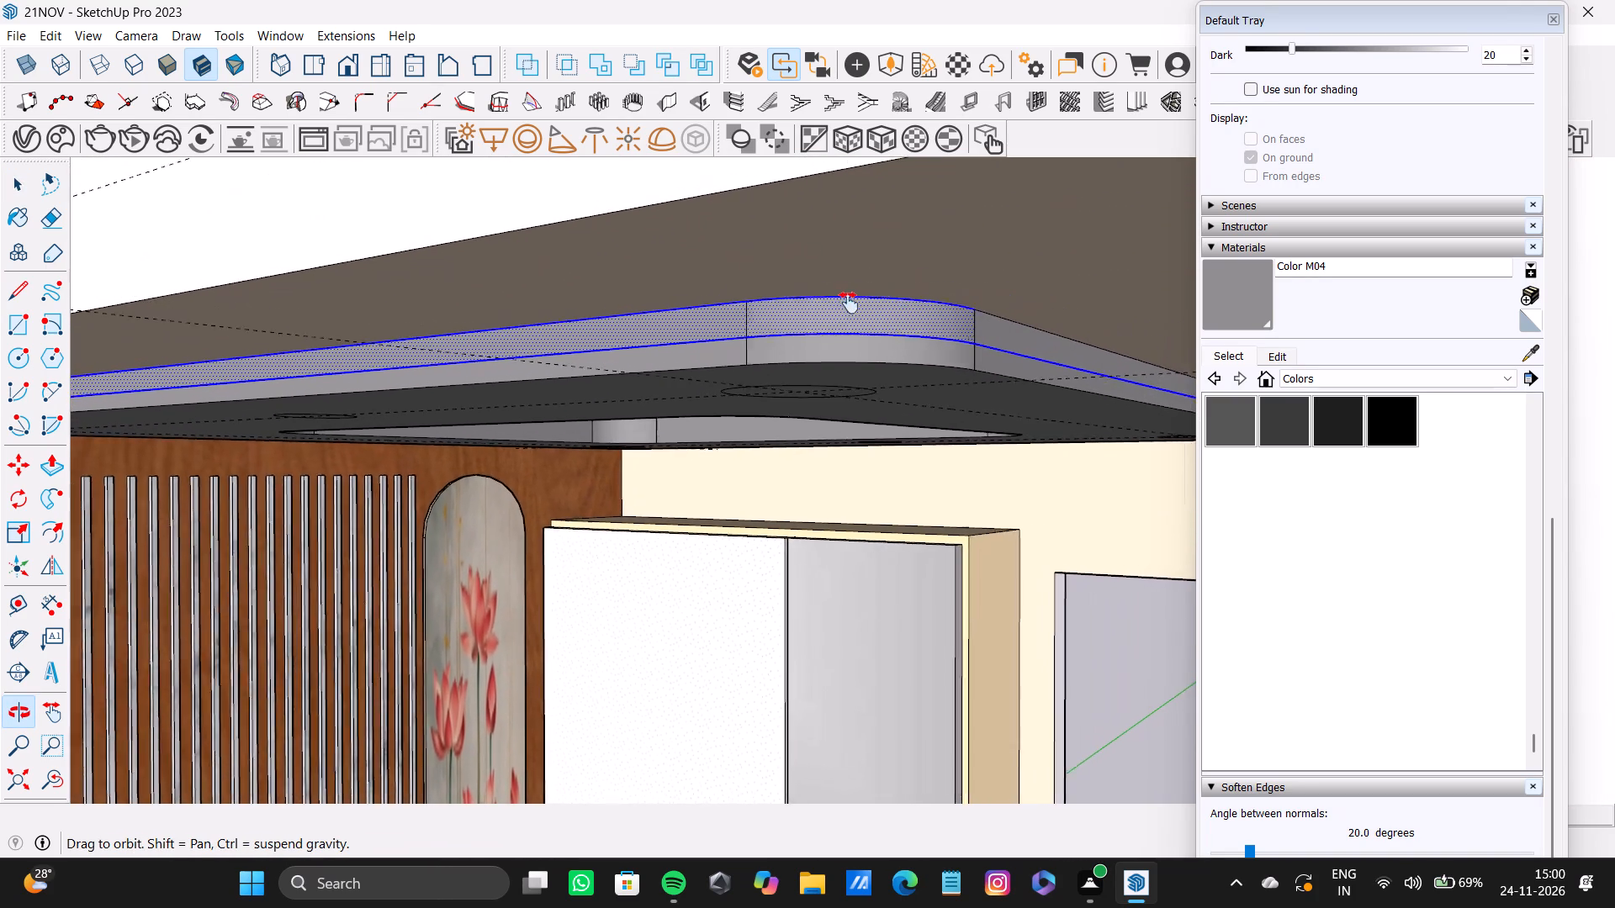
{"action": "middle_click_drag", "start_coordinate": [849, 303], "coordinate": [818, 282], "text": "shift"}
{"action": "scroll", "coordinate": [1025, 277], "scroll_direction": "up", "scroll_amount": 6, "text": "shift"}
{"action": "left_click", "coordinate": [984, 339], "text": "shift"}
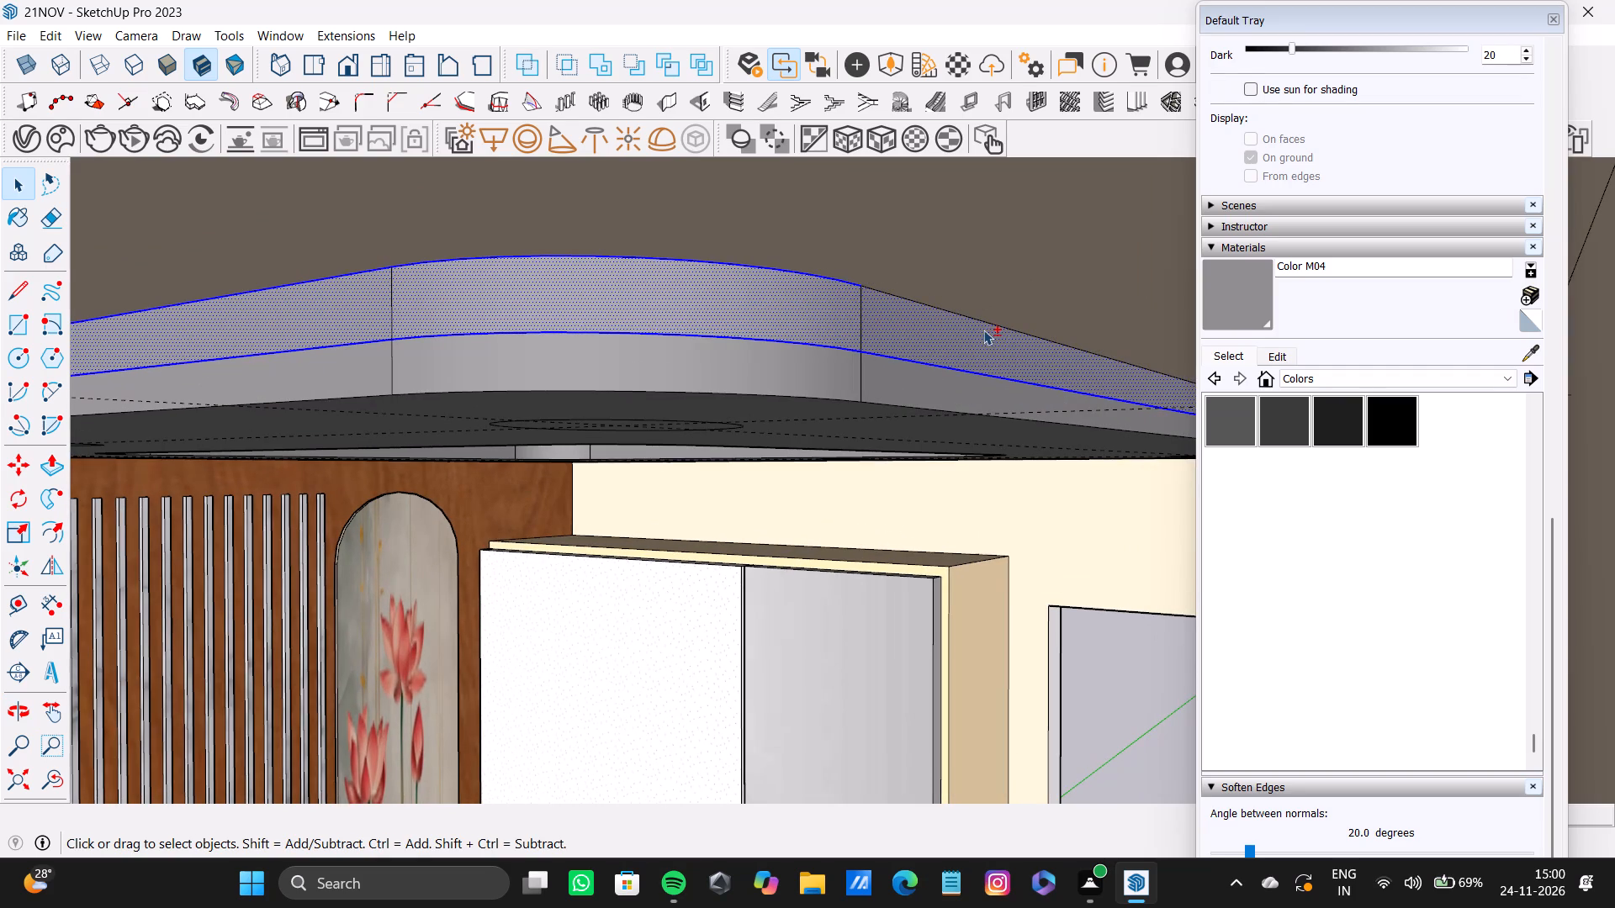
{"action": "left_click", "coordinate": [982, 314], "text": "shift"}
{"action": "left_click", "coordinate": [980, 293], "text": "shift"}
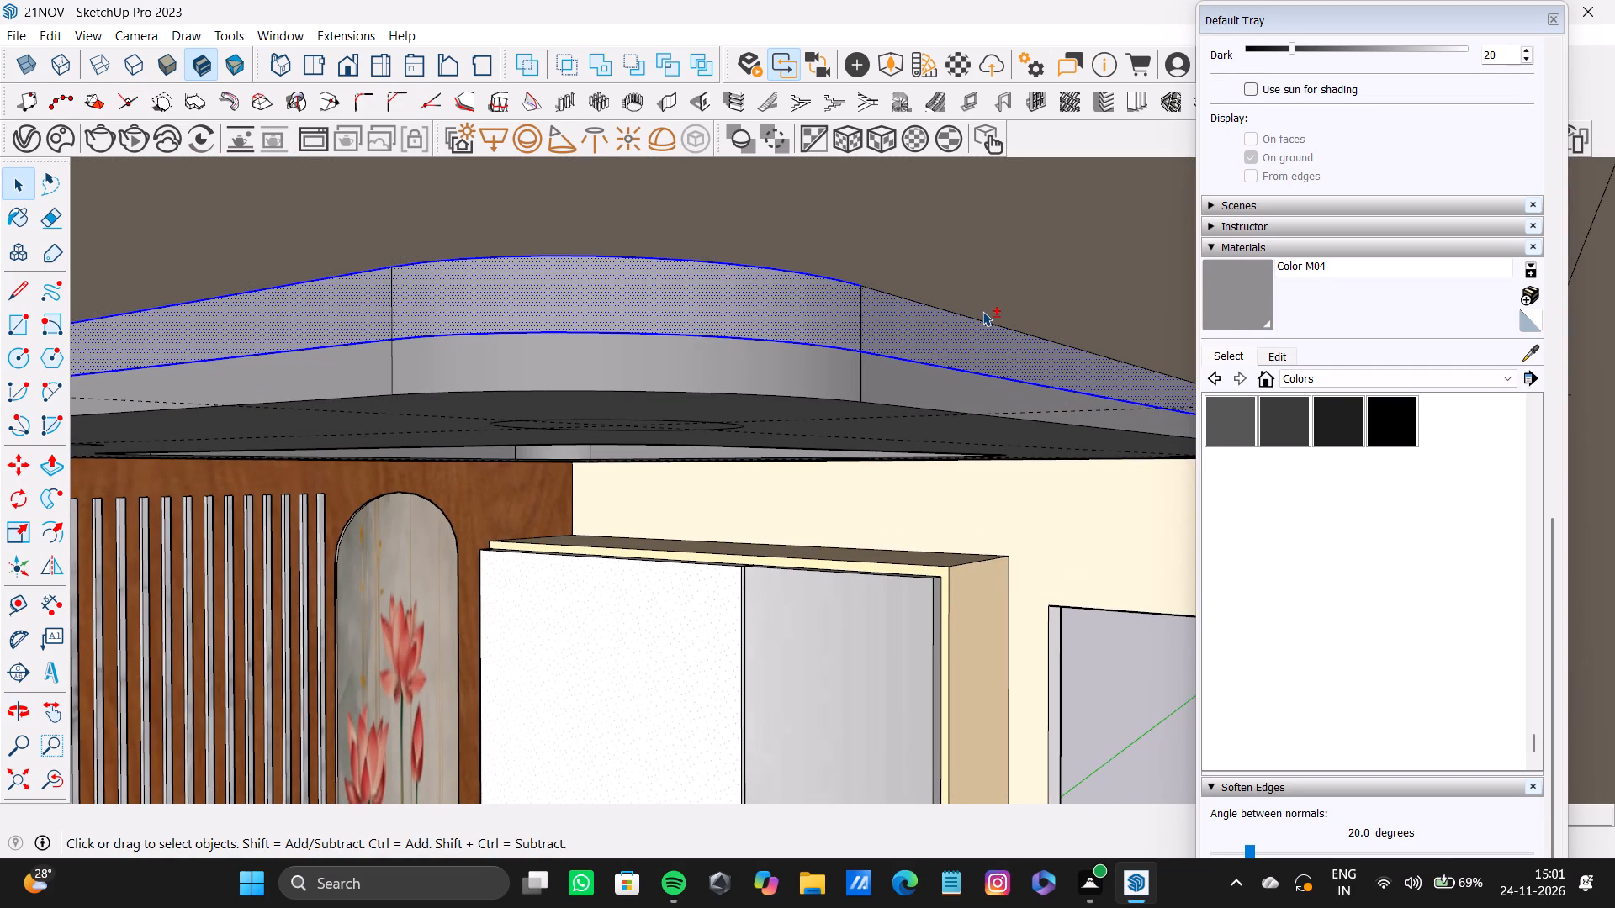
{"action": "left_click", "coordinate": [982, 320], "text": "shift"}
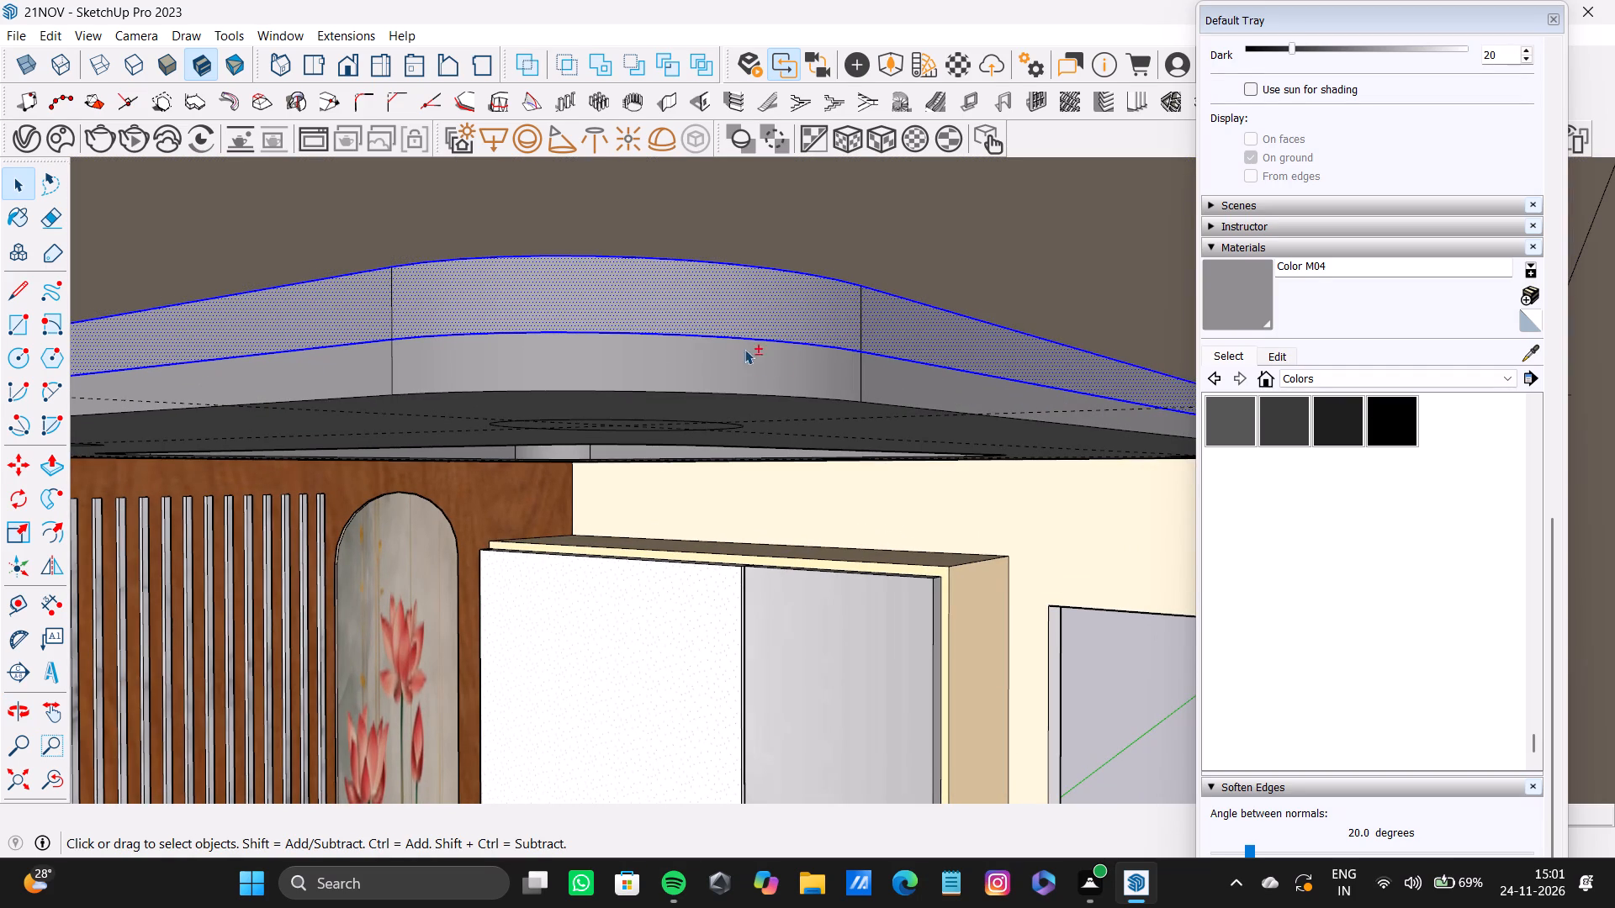
Add the upper band's curved face and top arc at the open-side corner nearest the slatted wall to the selection.
{"action": "middle_click_drag", "start_coordinate": [744, 349], "coordinate": [1423, 403], "text": "shift"}
{"action": "scroll", "coordinate": [638, 378], "scroll_direction": "down", "scroll_amount": 8}
{"action": "middle_click_drag", "start_coordinate": [628, 383], "coordinate": [895, 381]}
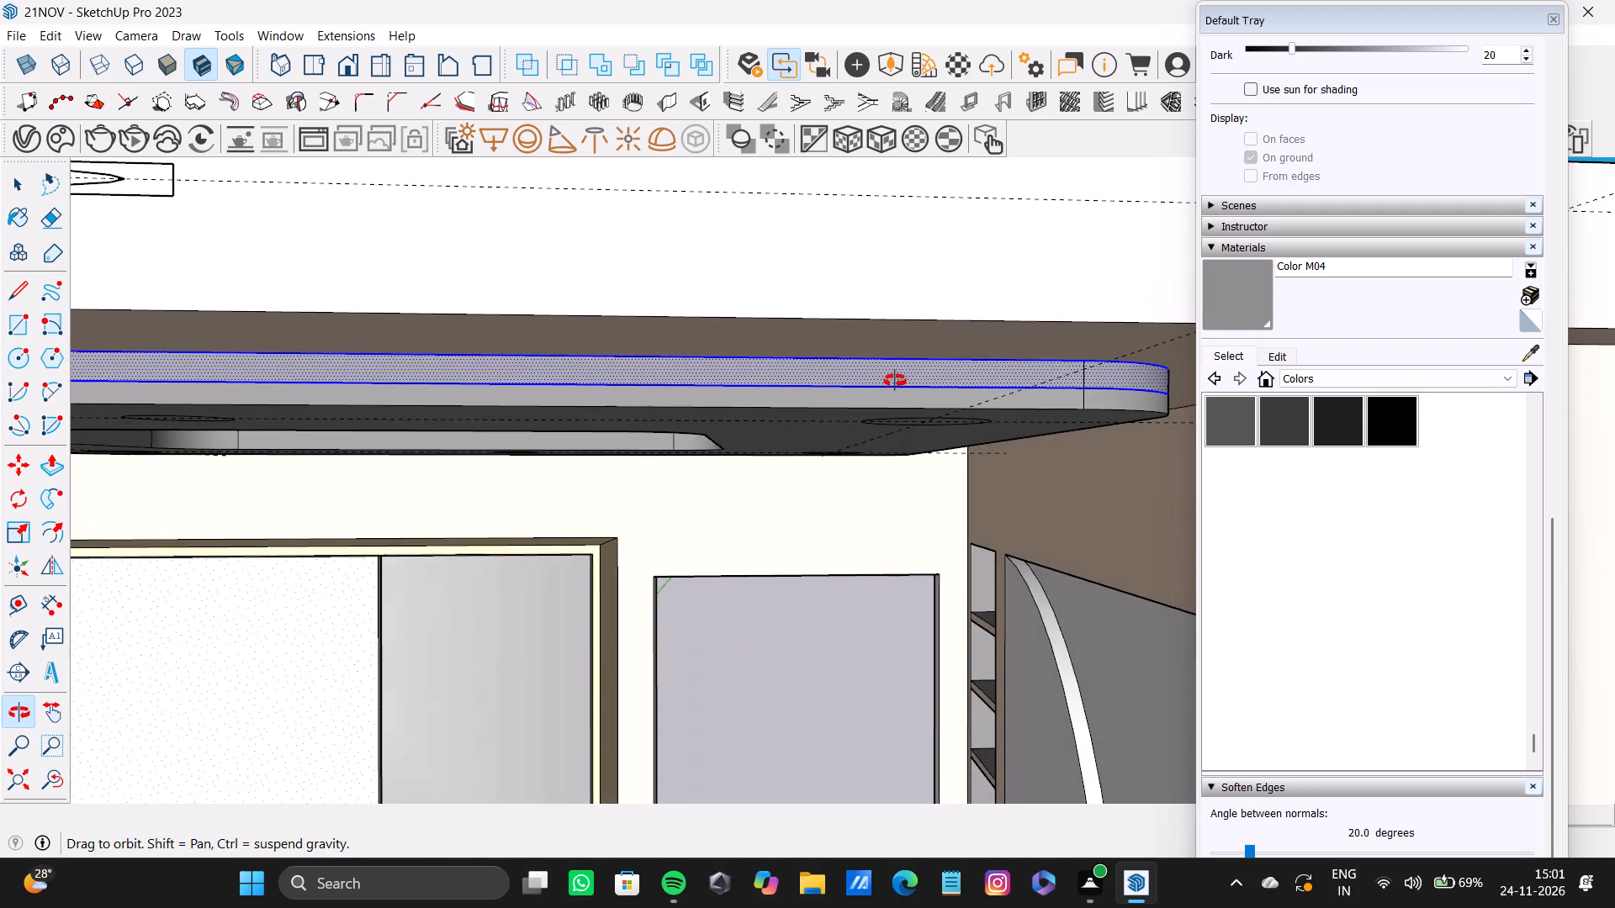
{"action": "middle_click_drag", "start_coordinate": [895, 381], "coordinate": [990, 431]}
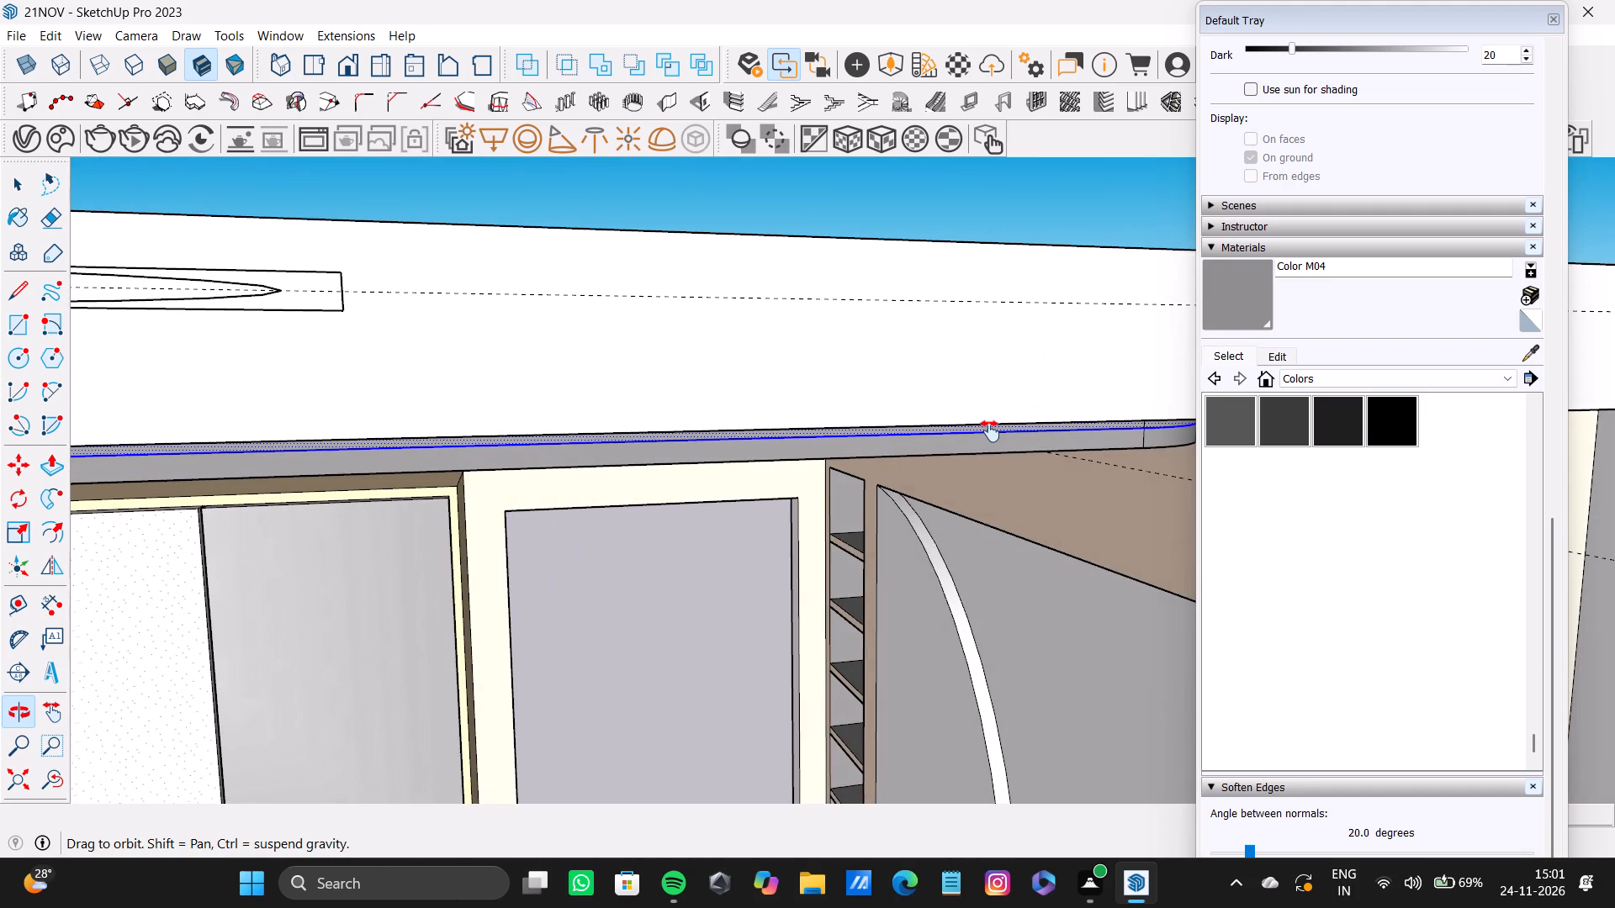
{"action": "middle_click_drag", "start_coordinate": [990, 431], "coordinate": [1197, 330]}
{"action": "scroll", "coordinate": [512, 415], "scroll_direction": "down", "scroll_amount": 9}
{"action": "middle_click_drag", "start_coordinate": [501, 418], "coordinate": [929, 385], "text": "shift"}
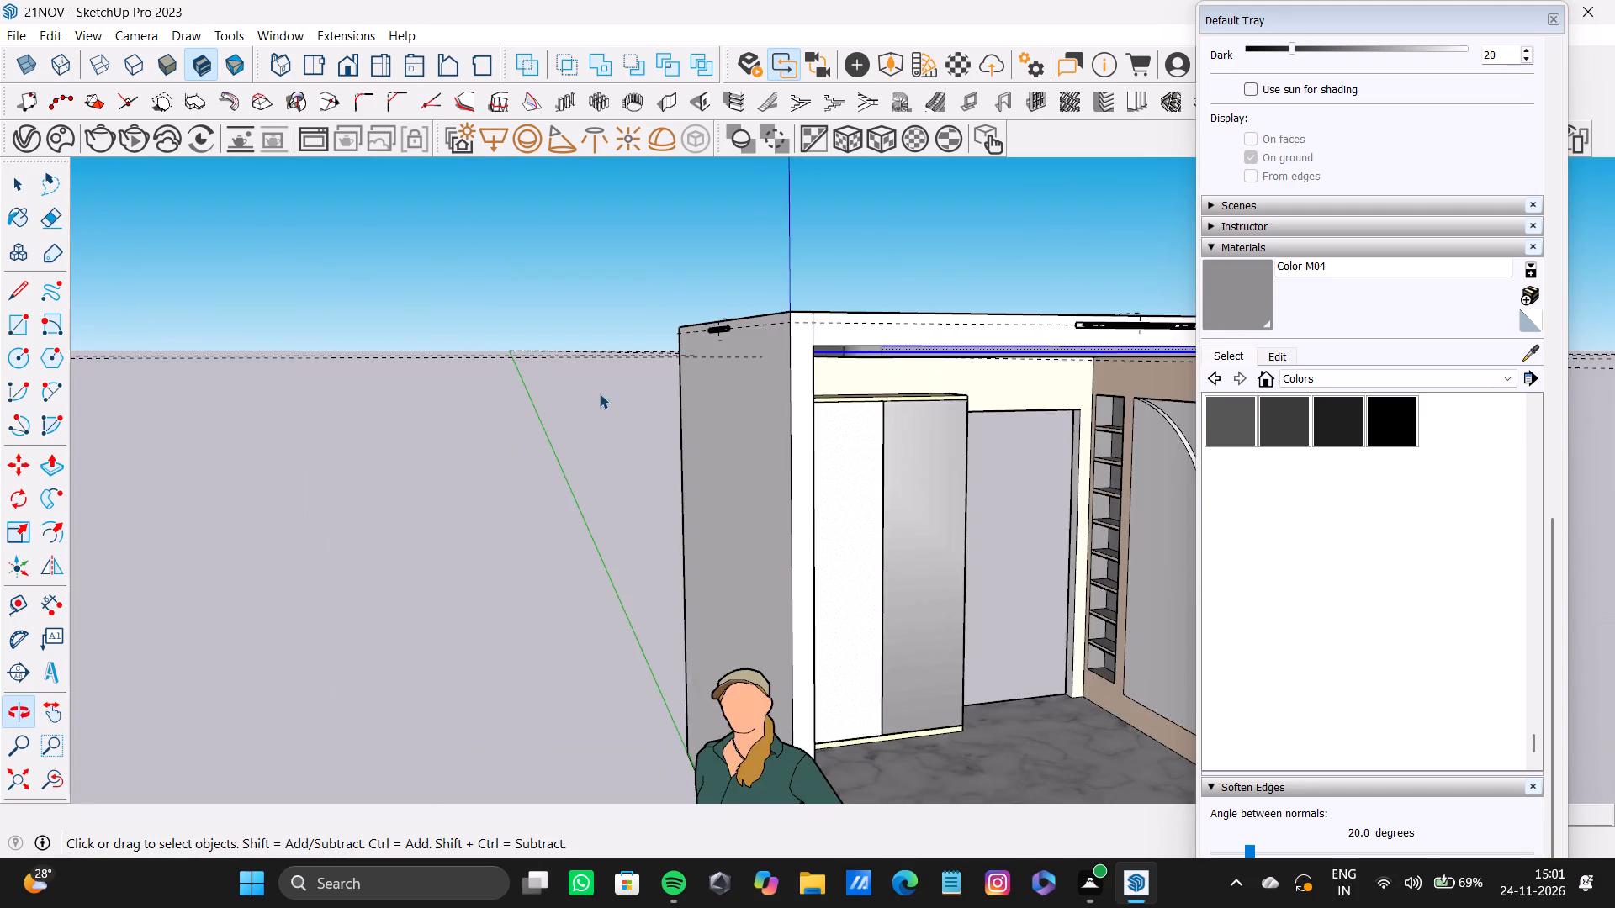
{"action": "scroll", "coordinate": [600, 393], "scroll_direction": "up", "scroll_amount": 7}
{"action": "middle_click_drag", "start_coordinate": [929, 367], "coordinate": [878, 399], "text": "shift"}
{"action": "scroll", "coordinate": [843, 328], "scroll_direction": "up", "scroll_amount": 5, "text": "shift"}
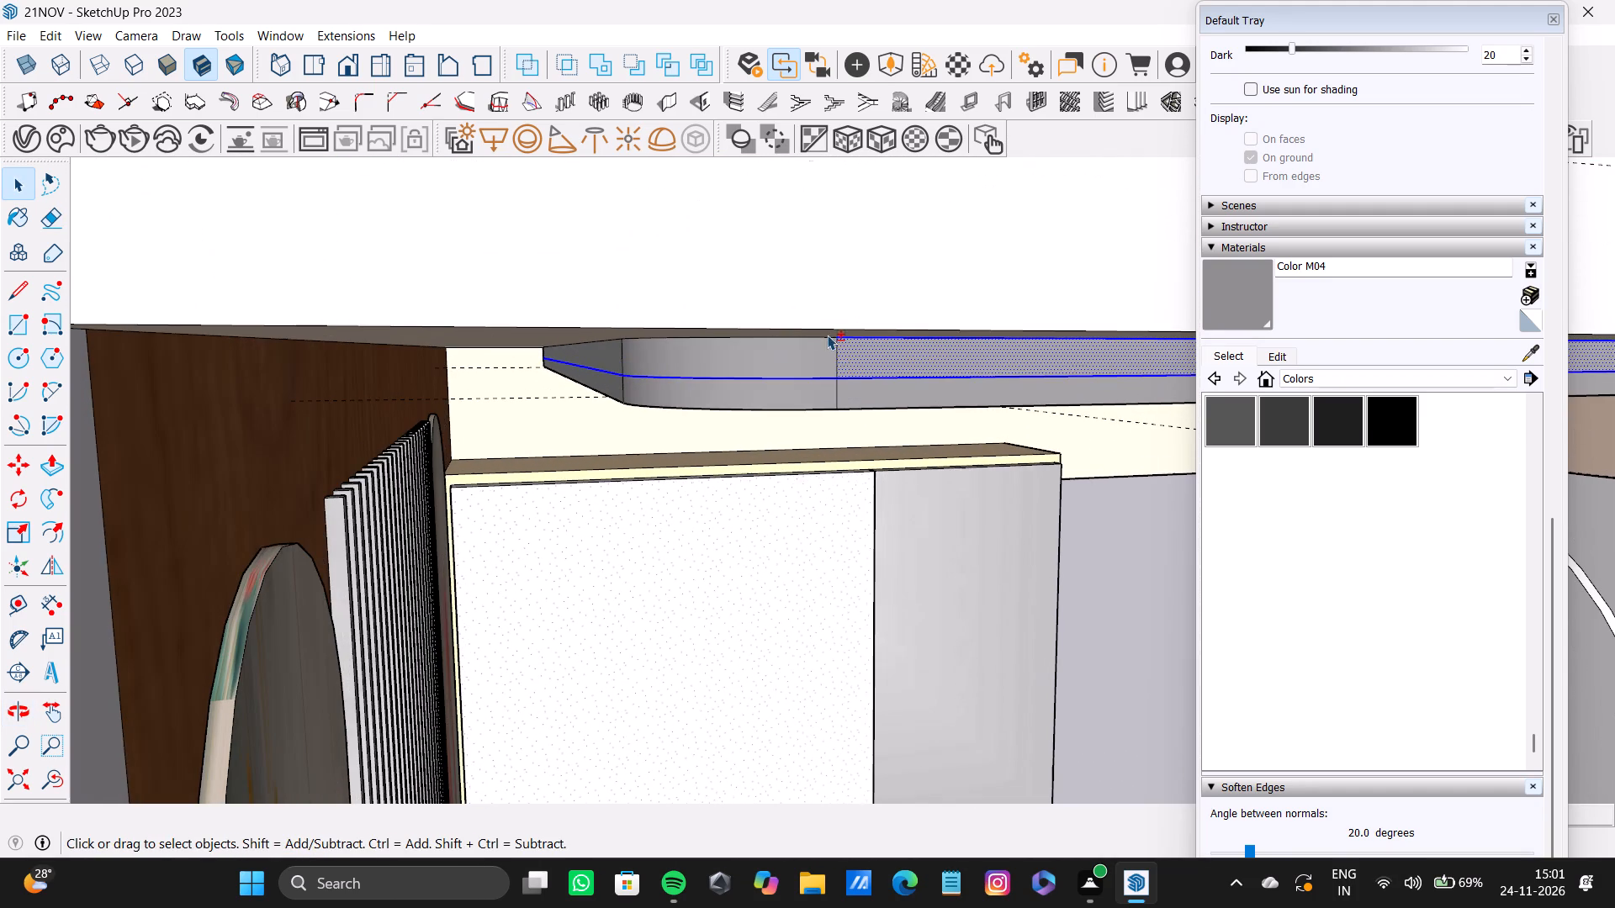
{"action": "left_click", "coordinate": [812, 359], "text": "shift"}
{"action": "left_click", "coordinate": [814, 342], "text": "shift"}
{"action": "scroll", "coordinate": [784, 356], "scroll_direction": "up", "scroll_amount": 2}
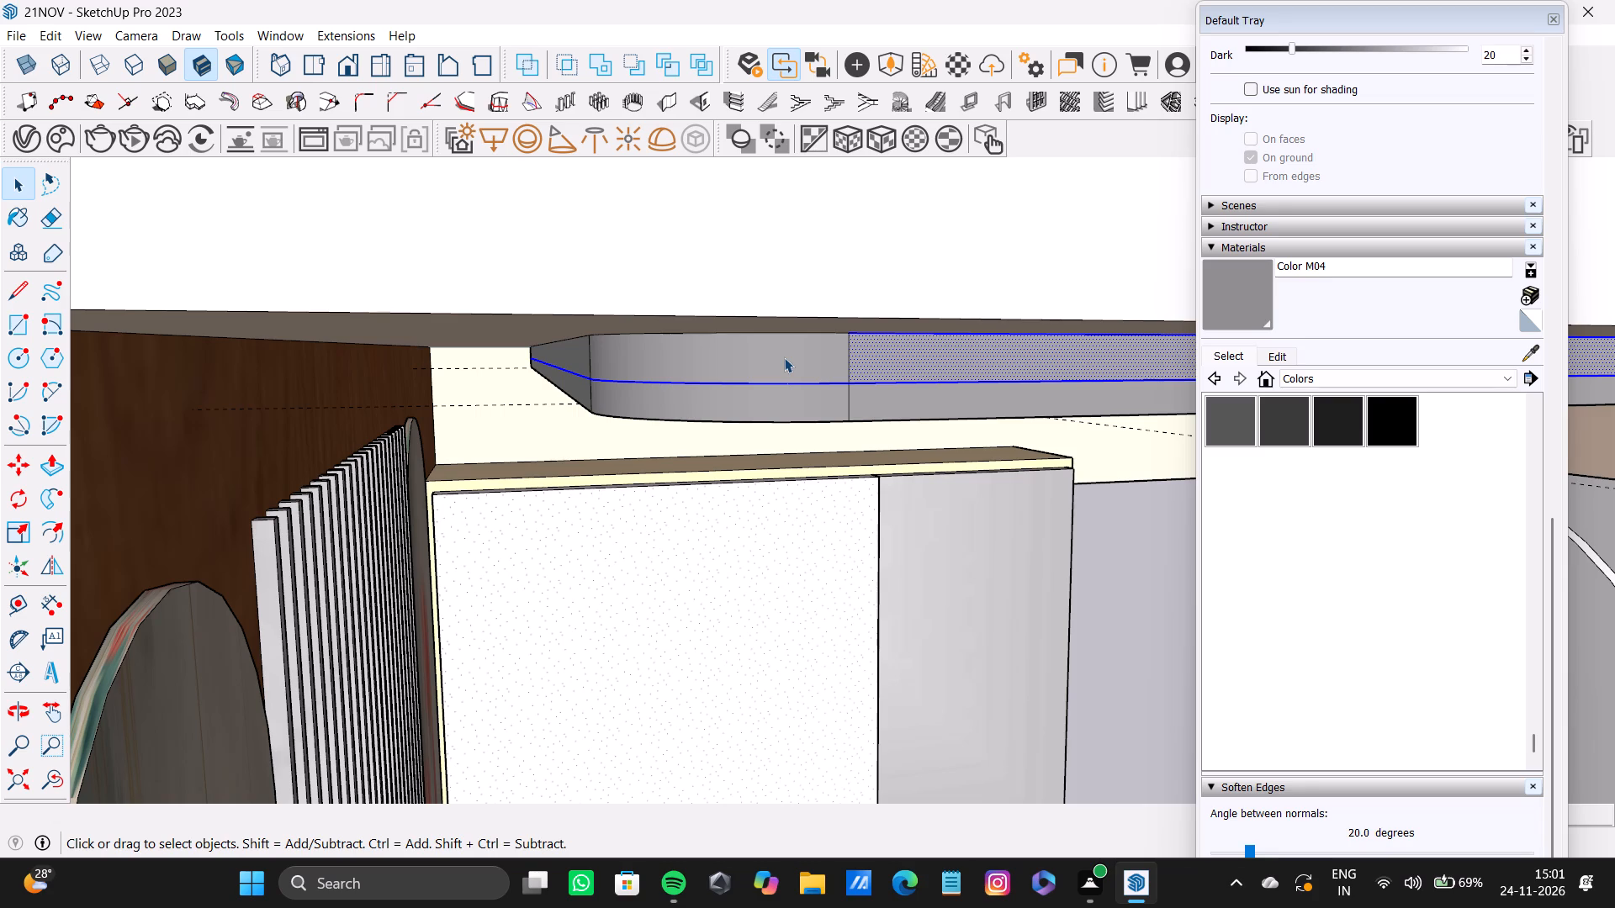
{"action": "left_click", "coordinate": [781, 351], "text": "shift"}
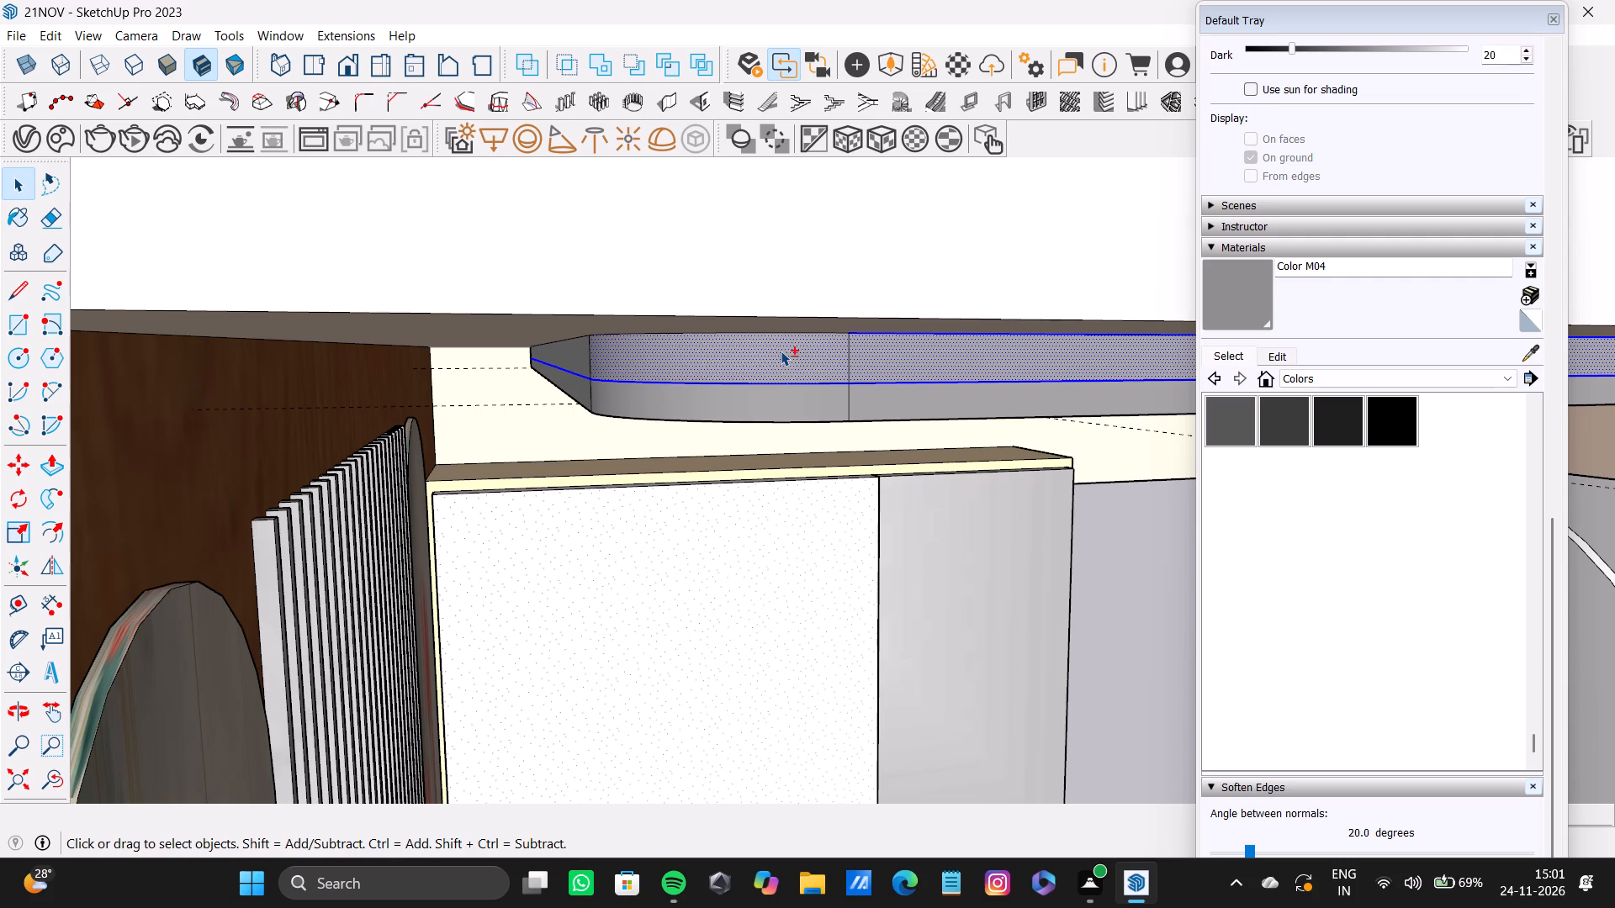
{"action": "left_click", "coordinate": [790, 334], "text": "shift"}
Add the upper band's straight face and top edge along the slatted-wall side to the selection.
{"action": "scroll", "coordinate": [588, 358], "scroll_direction": "up", "scroll_amount": 6, "text": "shift"}
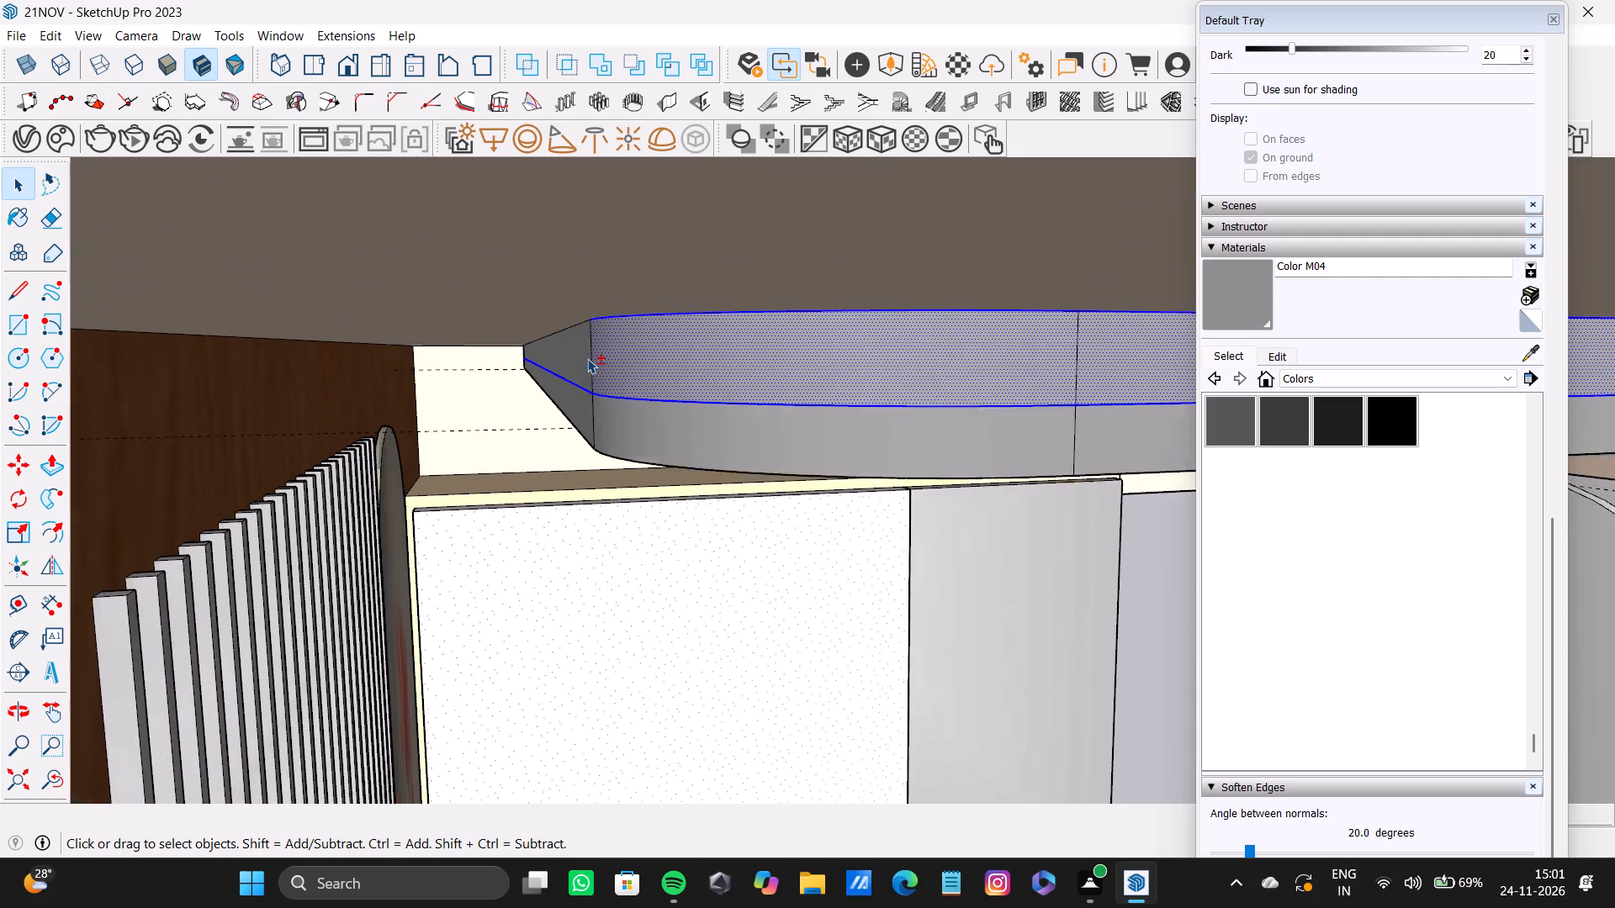
{"action": "scroll", "coordinate": [587, 358], "scroll_direction": "up", "scroll_amount": 1, "text": "shift"}
{"action": "left_click", "coordinate": [587, 358], "text": "shift"}
{"action": "left_click", "coordinate": [585, 314], "text": "shift"}
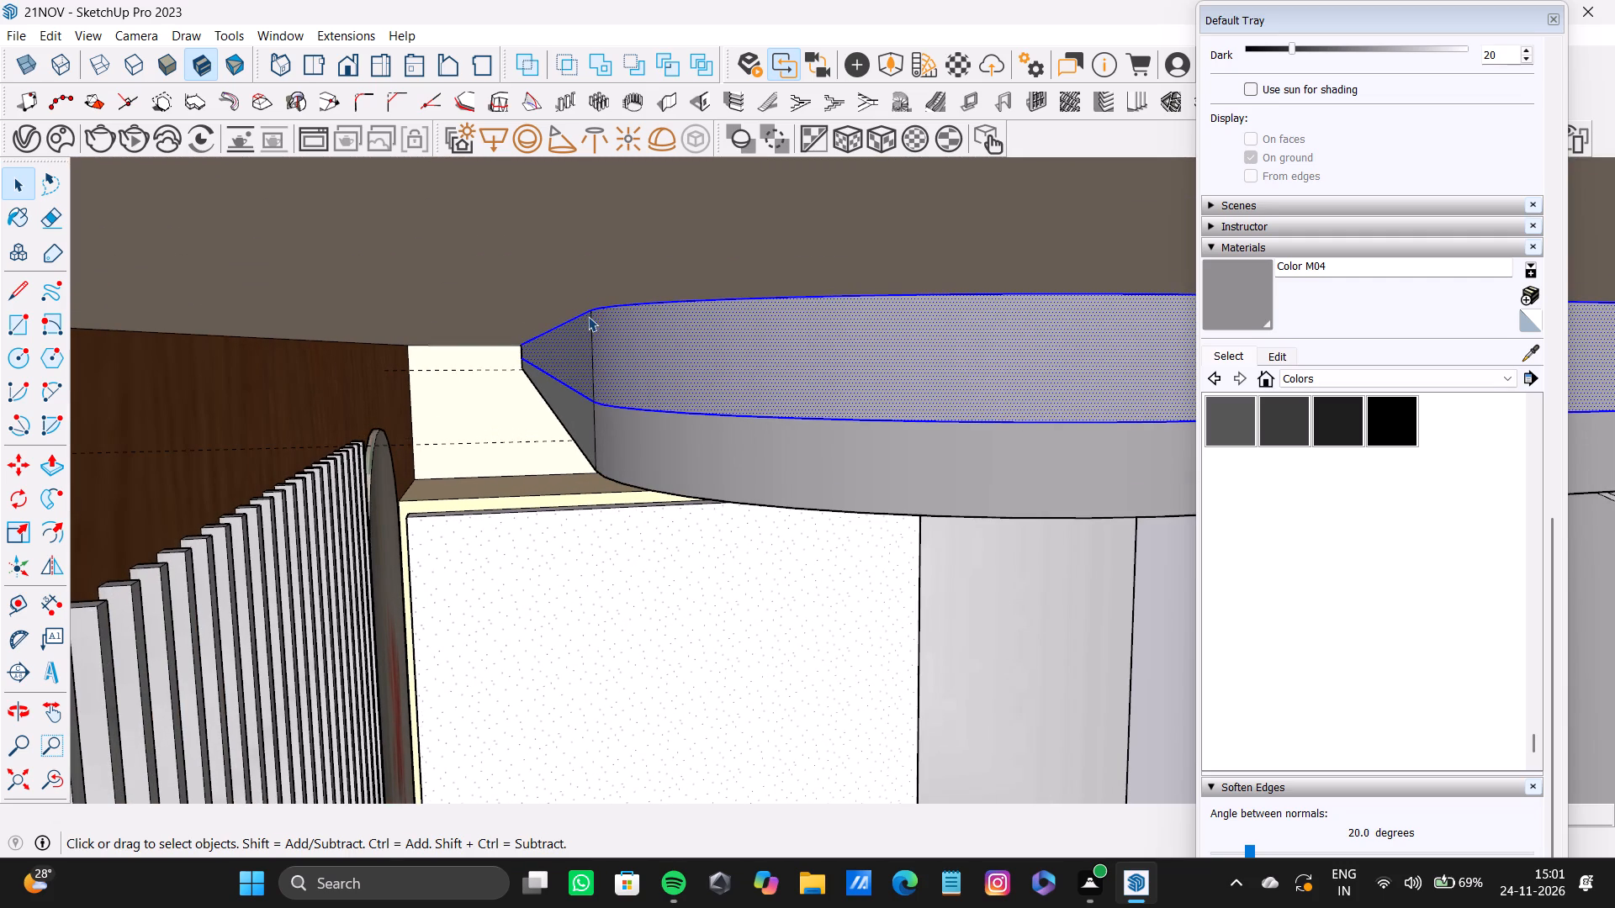
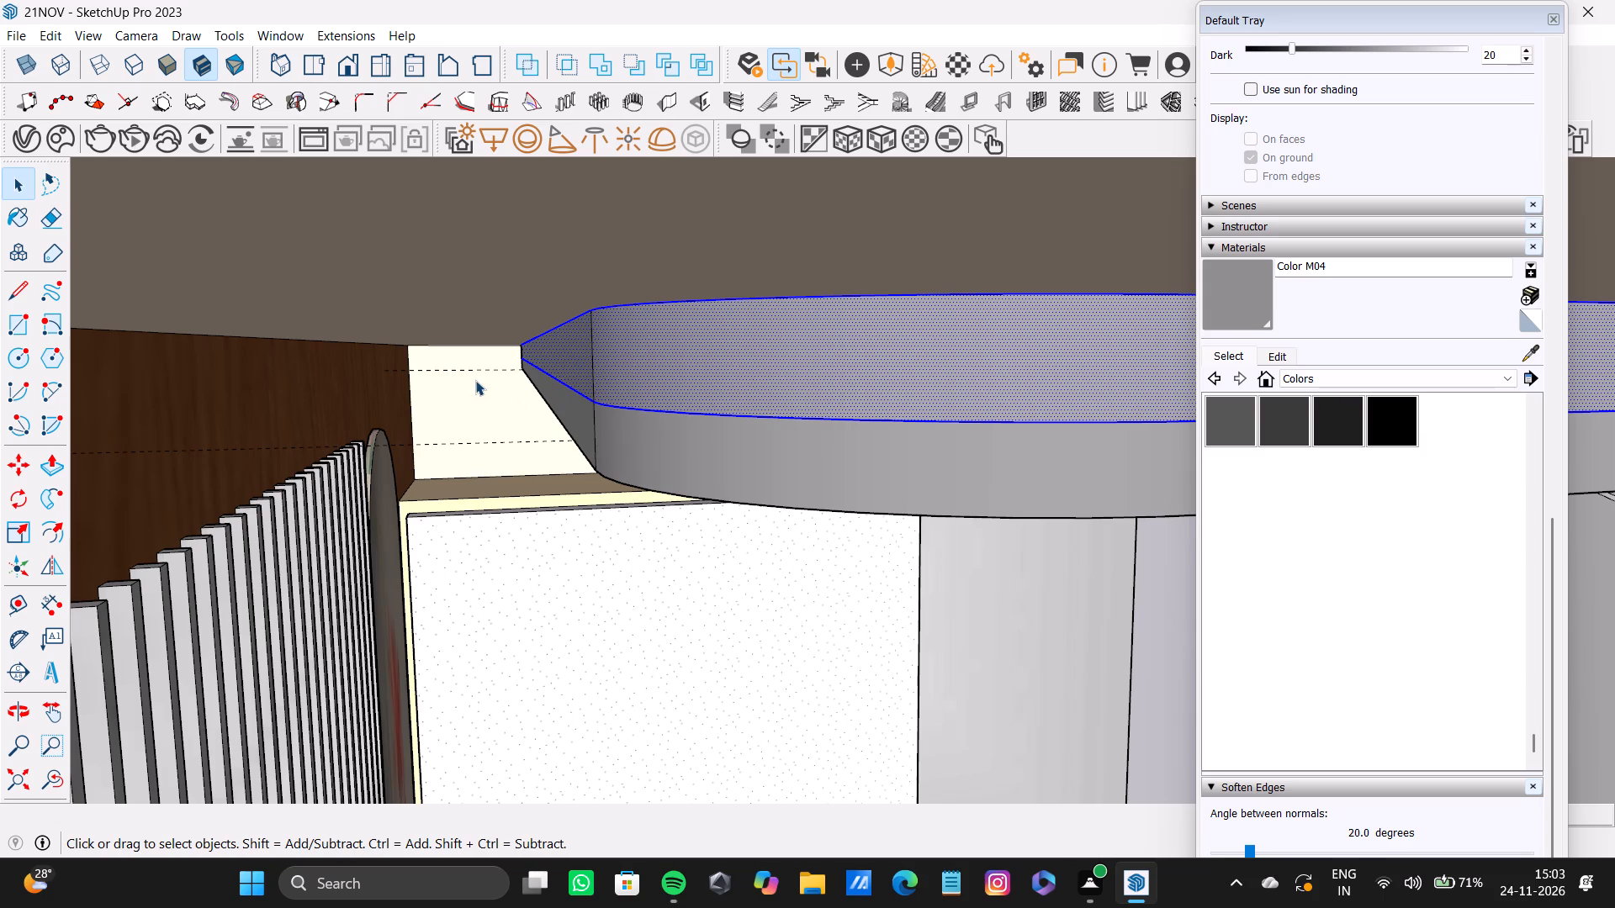
Group the selected faces and edges of the false ceiling's upper perimeter band.
{"action": "scroll", "coordinate": [490, 371], "scroll_direction": "up", "scroll_amount": 20}
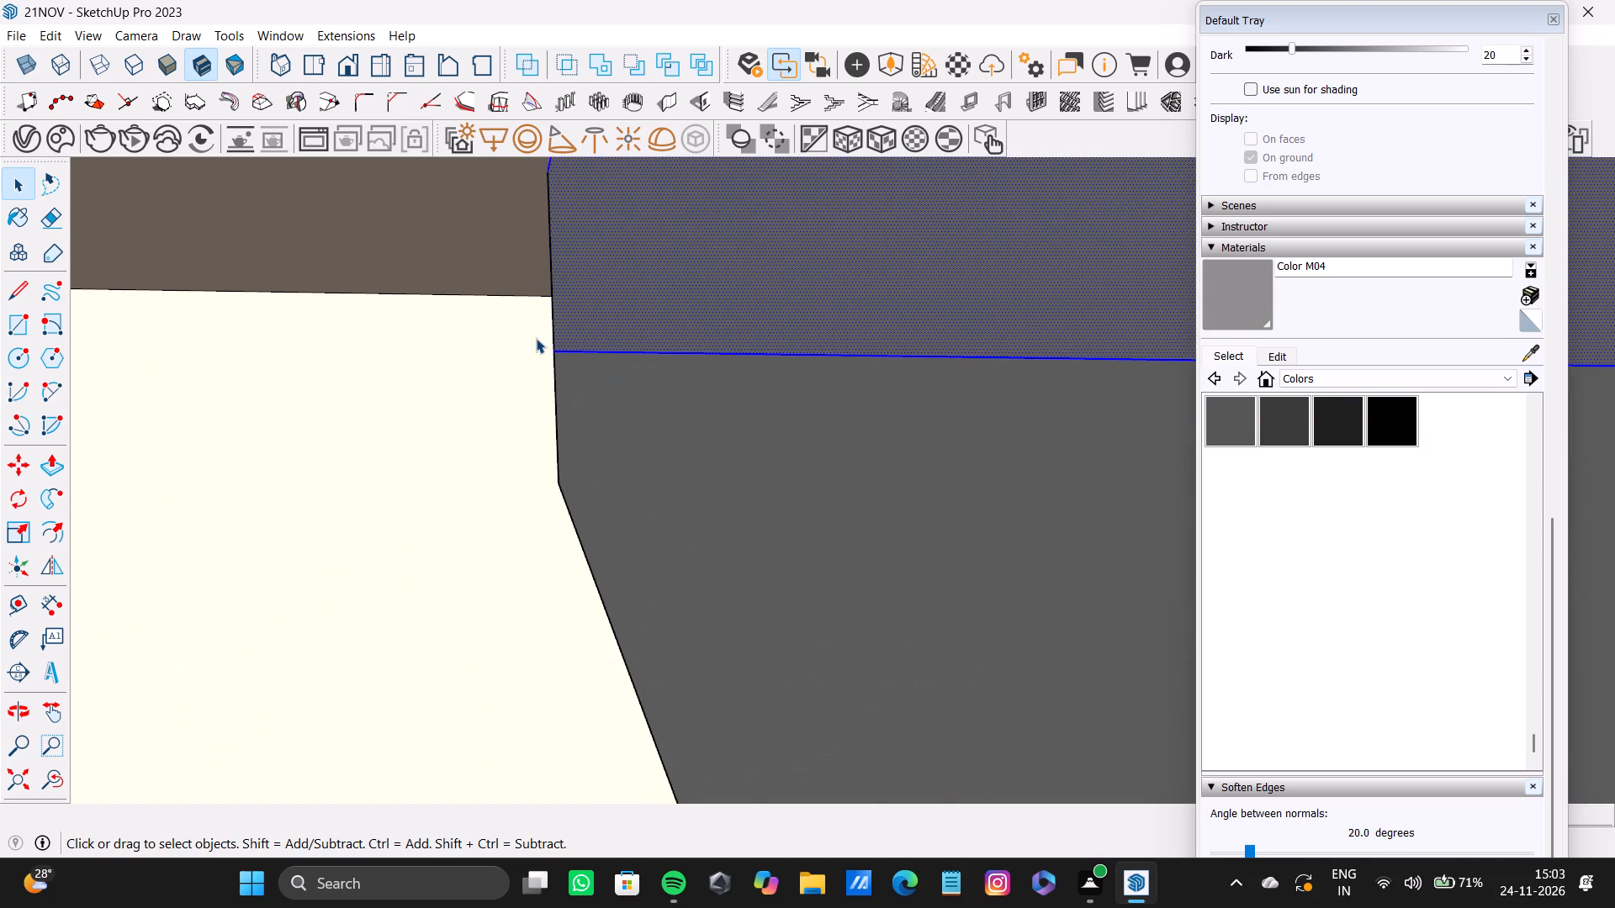
{"action": "middle_click_drag", "start_coordinate": [536, 338], "coordinate": [895, 345]}
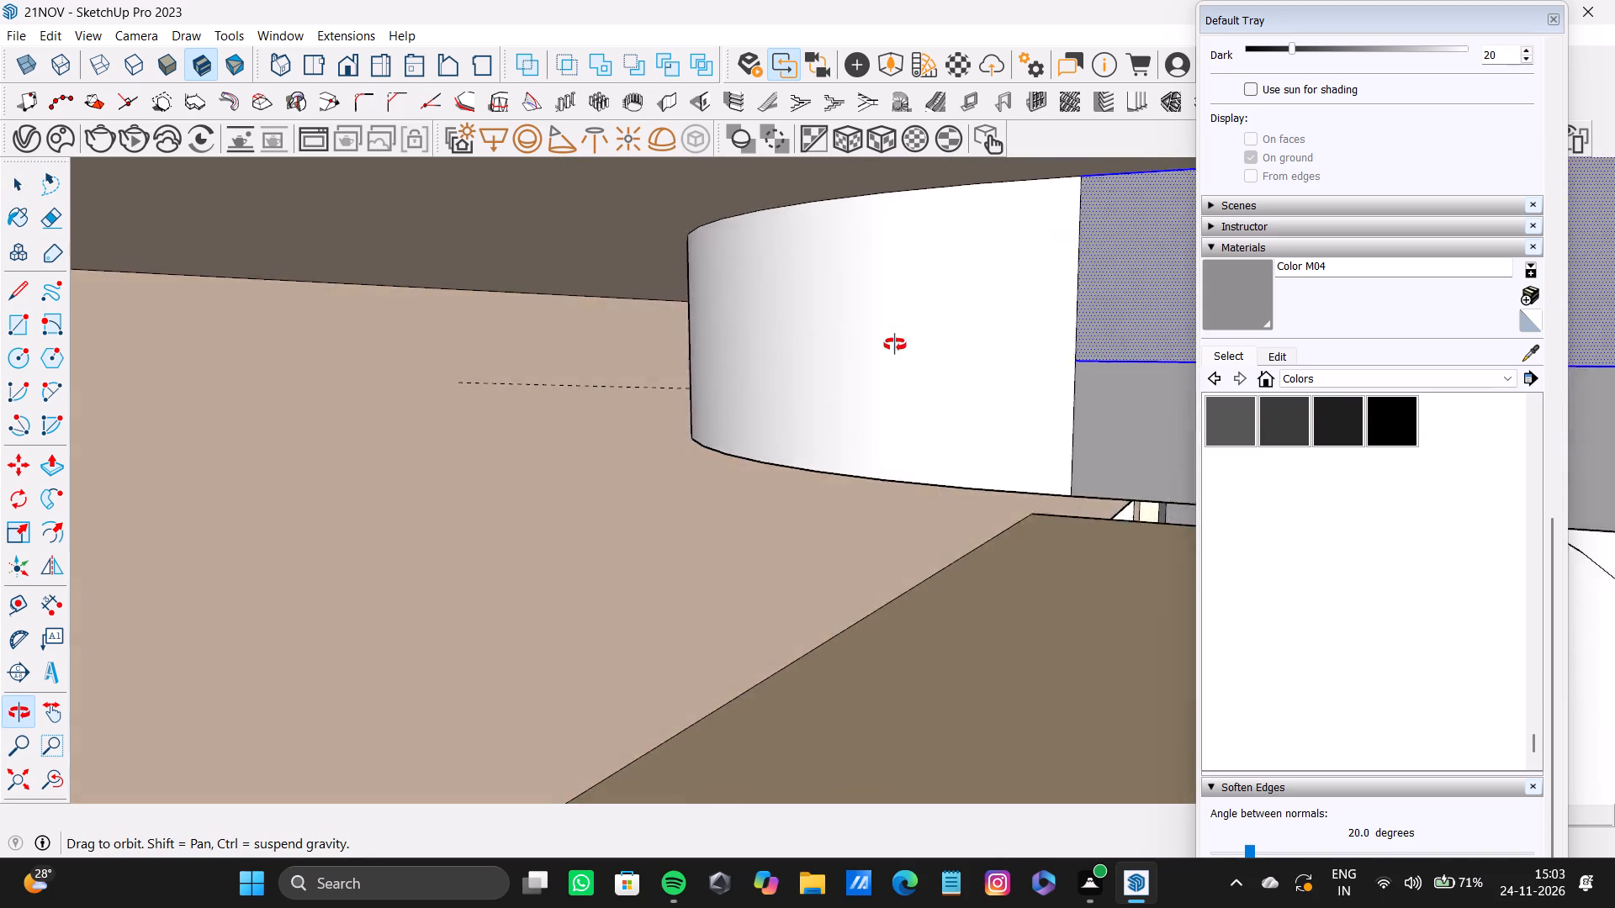
{"action": "middle_click_drag", "start_coordinate": [895, 345], "coordinate": [612, 296]}
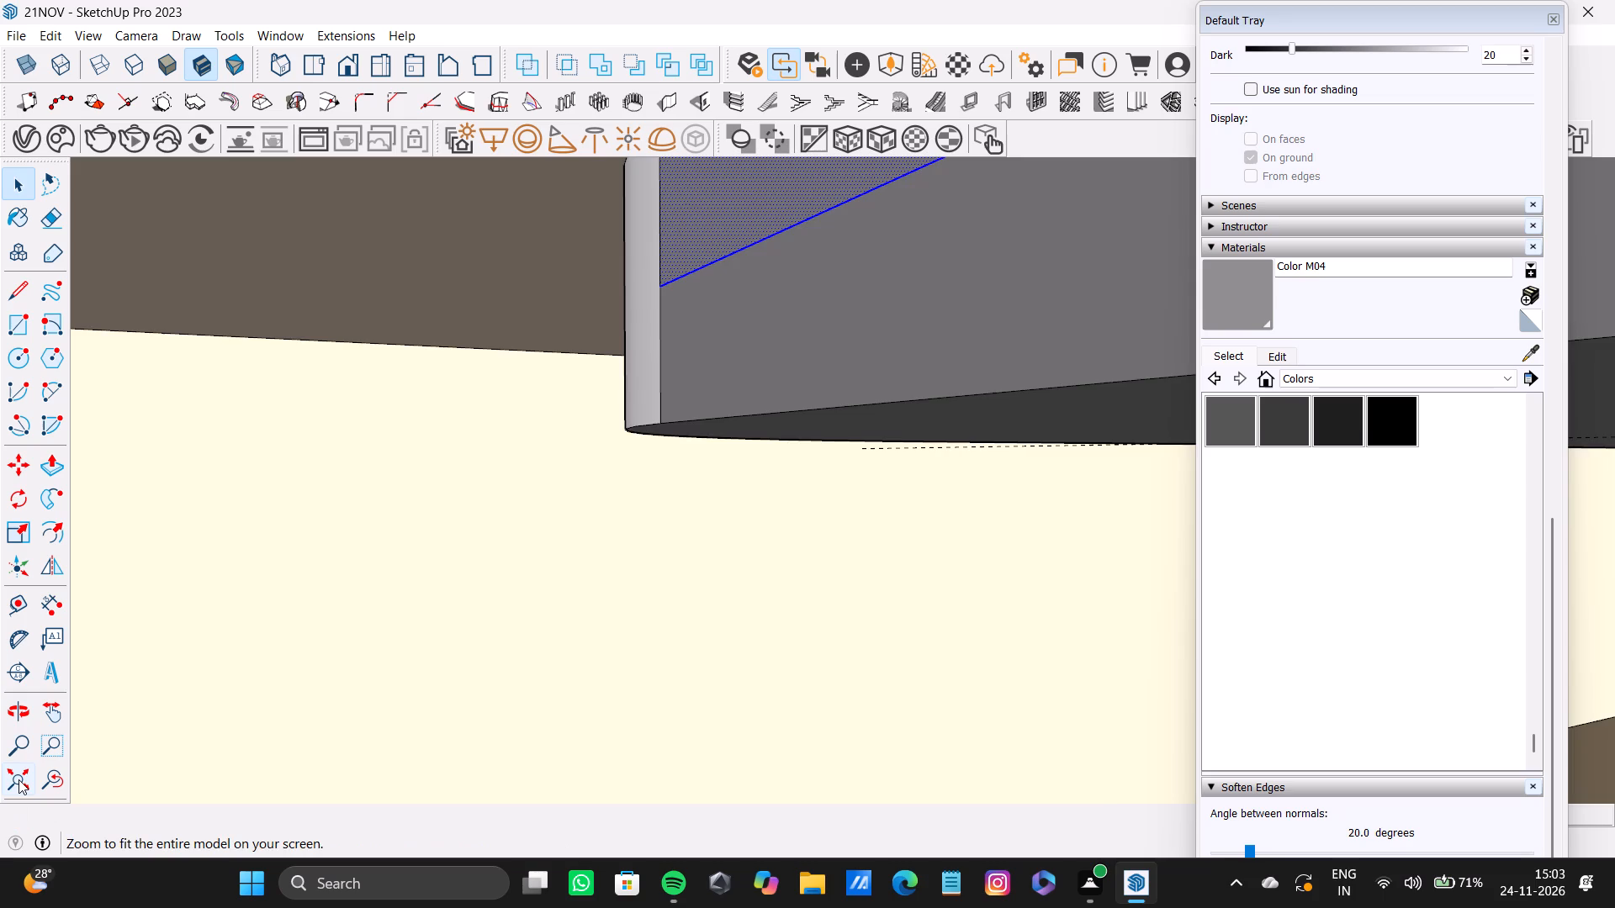
{"action": "left_click", "coordinate": [19, 779]}
{"action": "middle_click_drag", "start_coordinate": [807, 500], "coordinate": [526, 470]}
{"action": "scroll", "coordinate": [1359, 261], "scroll_direction": "up", "scroll_amount": 3}
{"action": "scroll", "coordinate": [1014, 214], "scroll_direction": "up", "scroll_amount": 4}
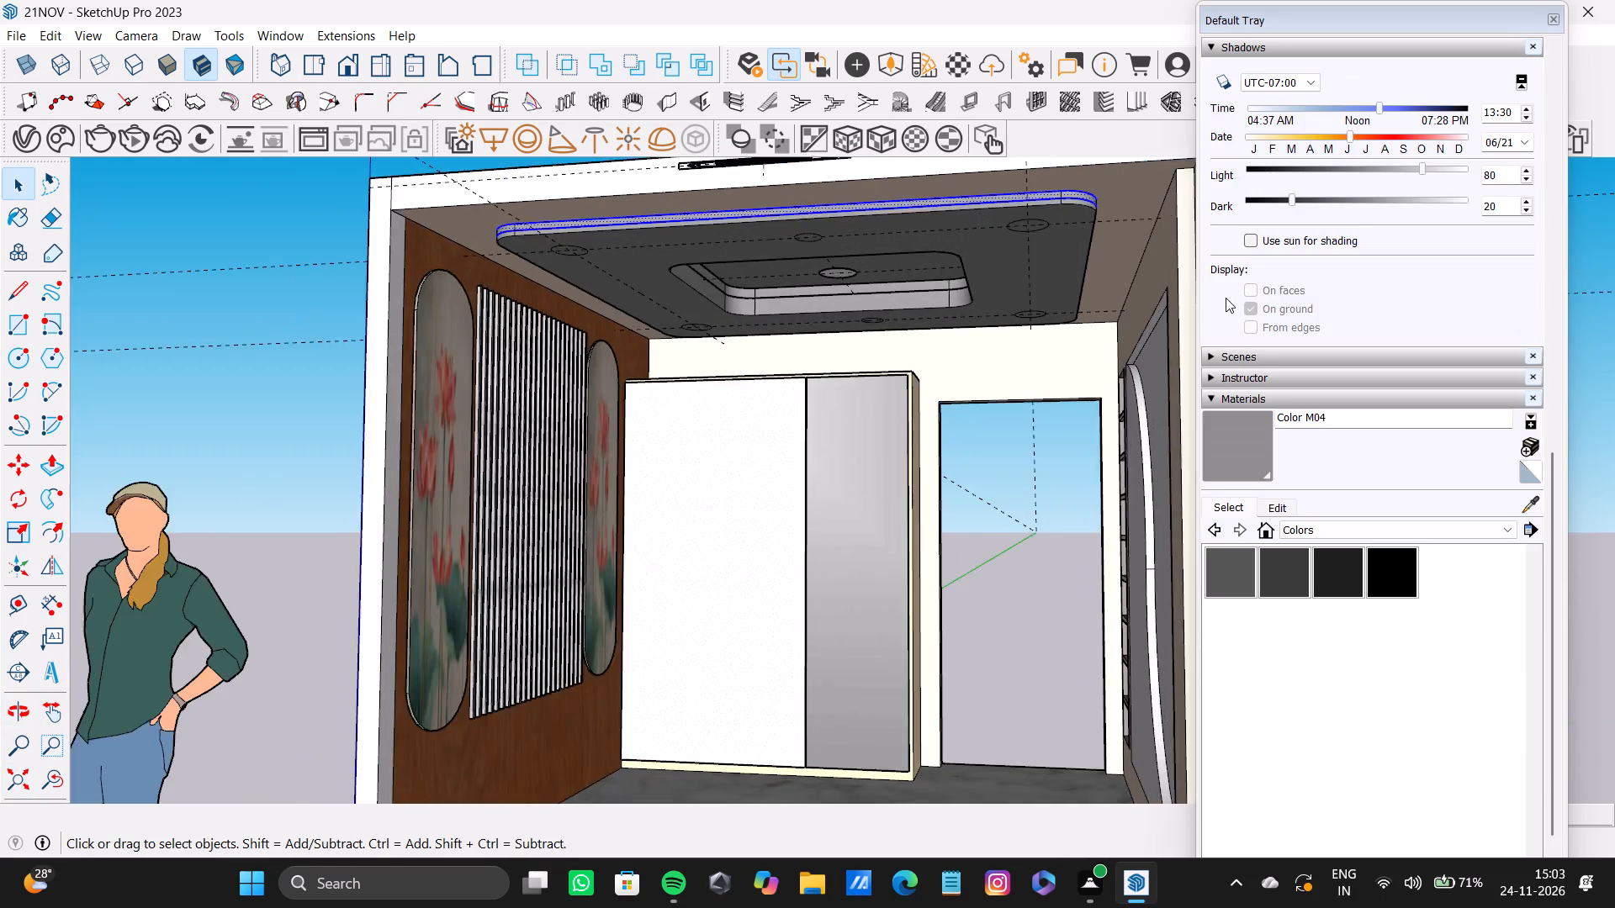
{"action": "scroll", "coordinate": [1226, 298], "scroll_direction": "up", "scroll_amount": 8}
{"action": "middle_click_drag", "start_coordinate": [1109, 232], "coordinate": [1067, 375]}
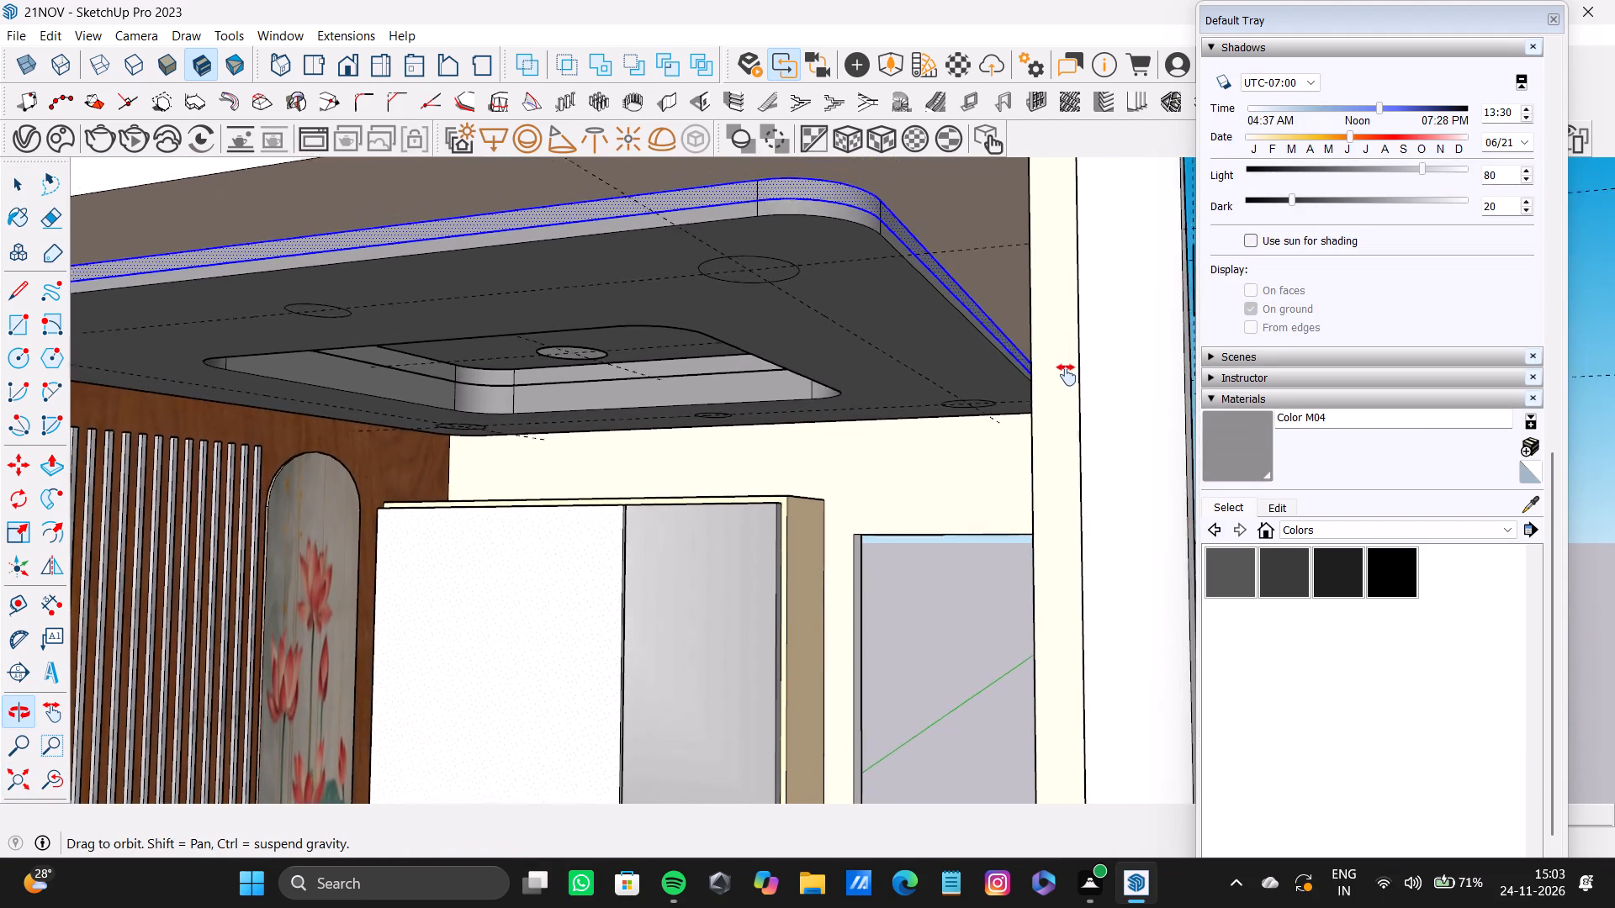
{"action": "middle_click_drag", "start_coordinate": [1067, 375], "coordinate": [1040, 507]}
{"action": "scroll", "coordinate": [786, 299], "scroll_direction": "up", "scroll_amount": 3, "text": "shift"}
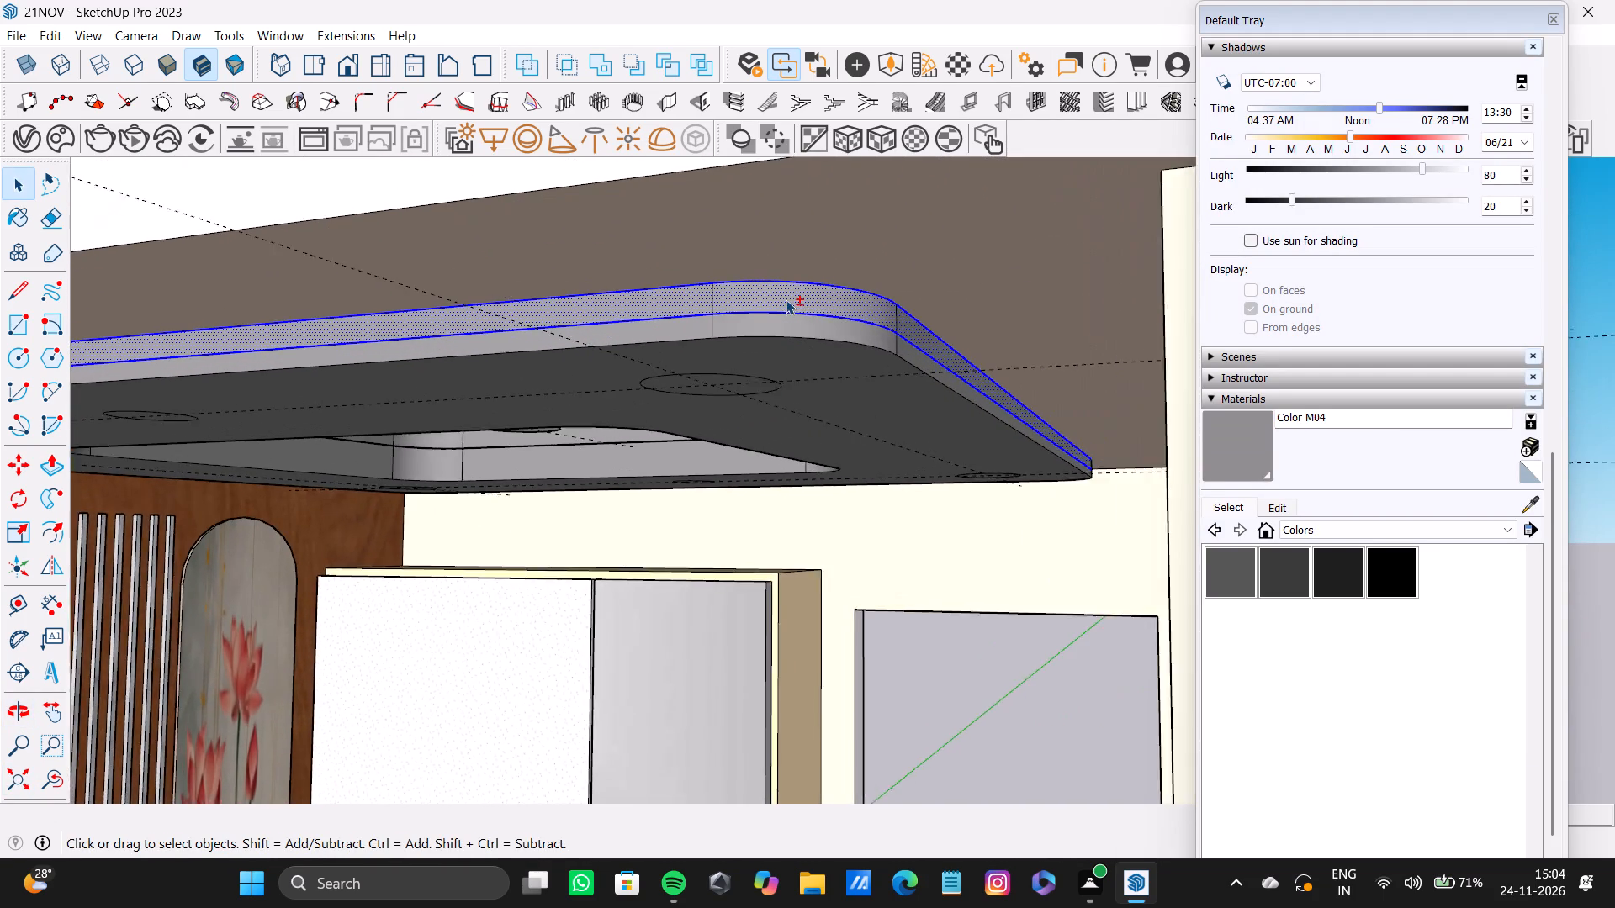
{"action": "scroll", "coordinate": [786, 299], "scroll_direction": "up", "scroll_amount": 4, "text": "shift"}
{"action": "right_click", "coordinate": [788, 304], "text": "shift"}
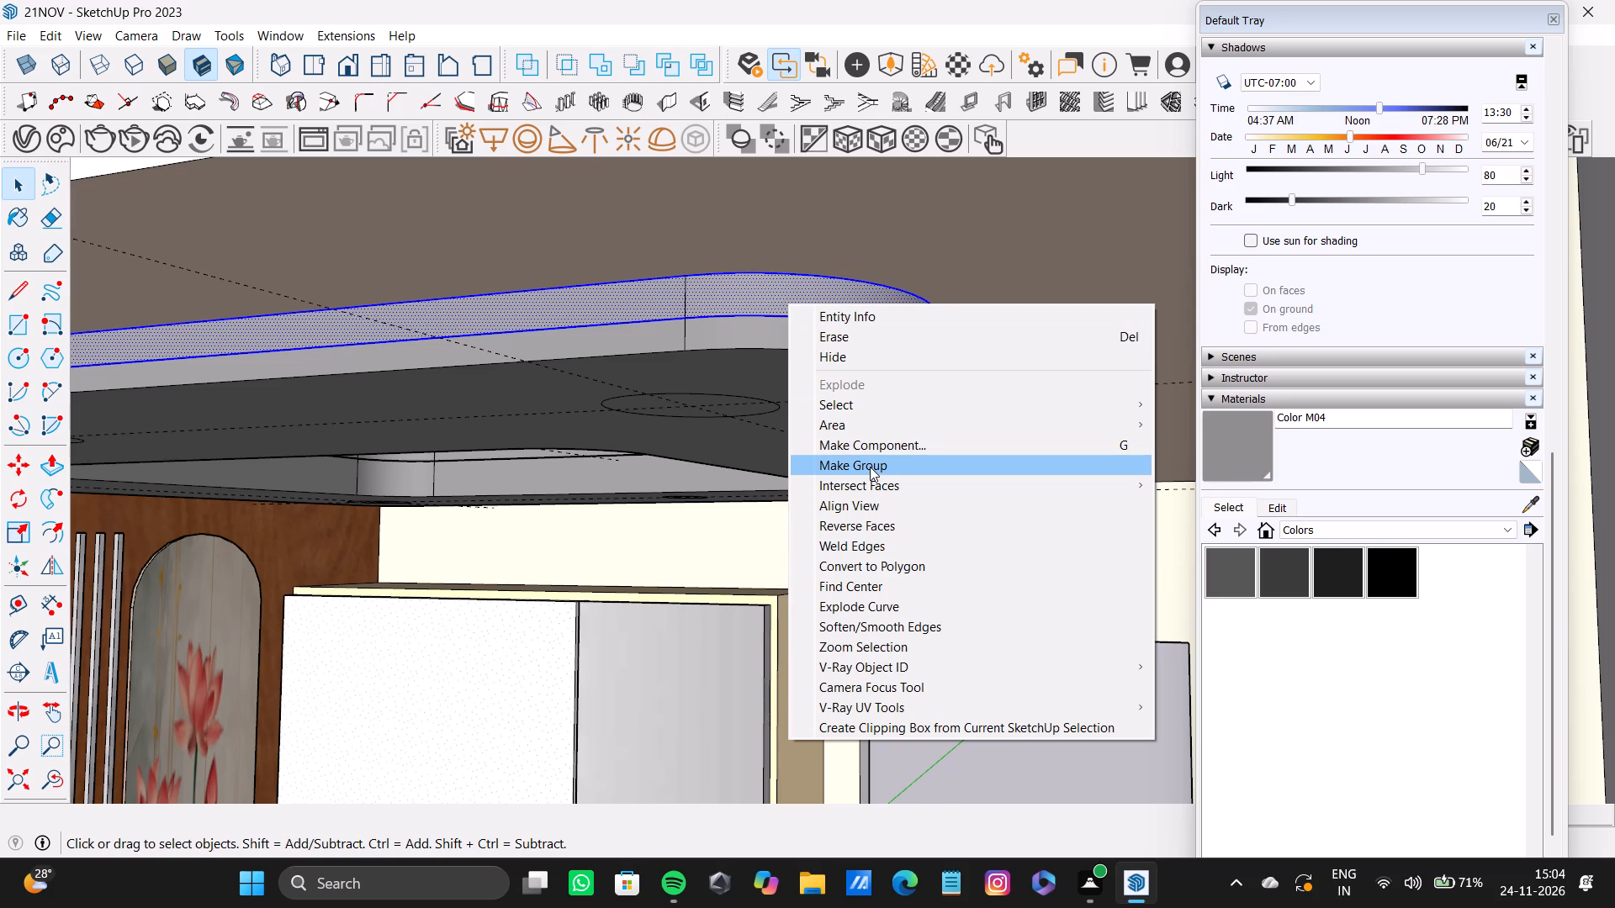
{"action": "left_click", "coordinate": [873, 468], "text": "shift"}
Convert the grouped upper perimeter band of the false ceiling into a V-Ray mesh light and clear the selection.
{"action": "left_click", "coordinate": [696, 149]}
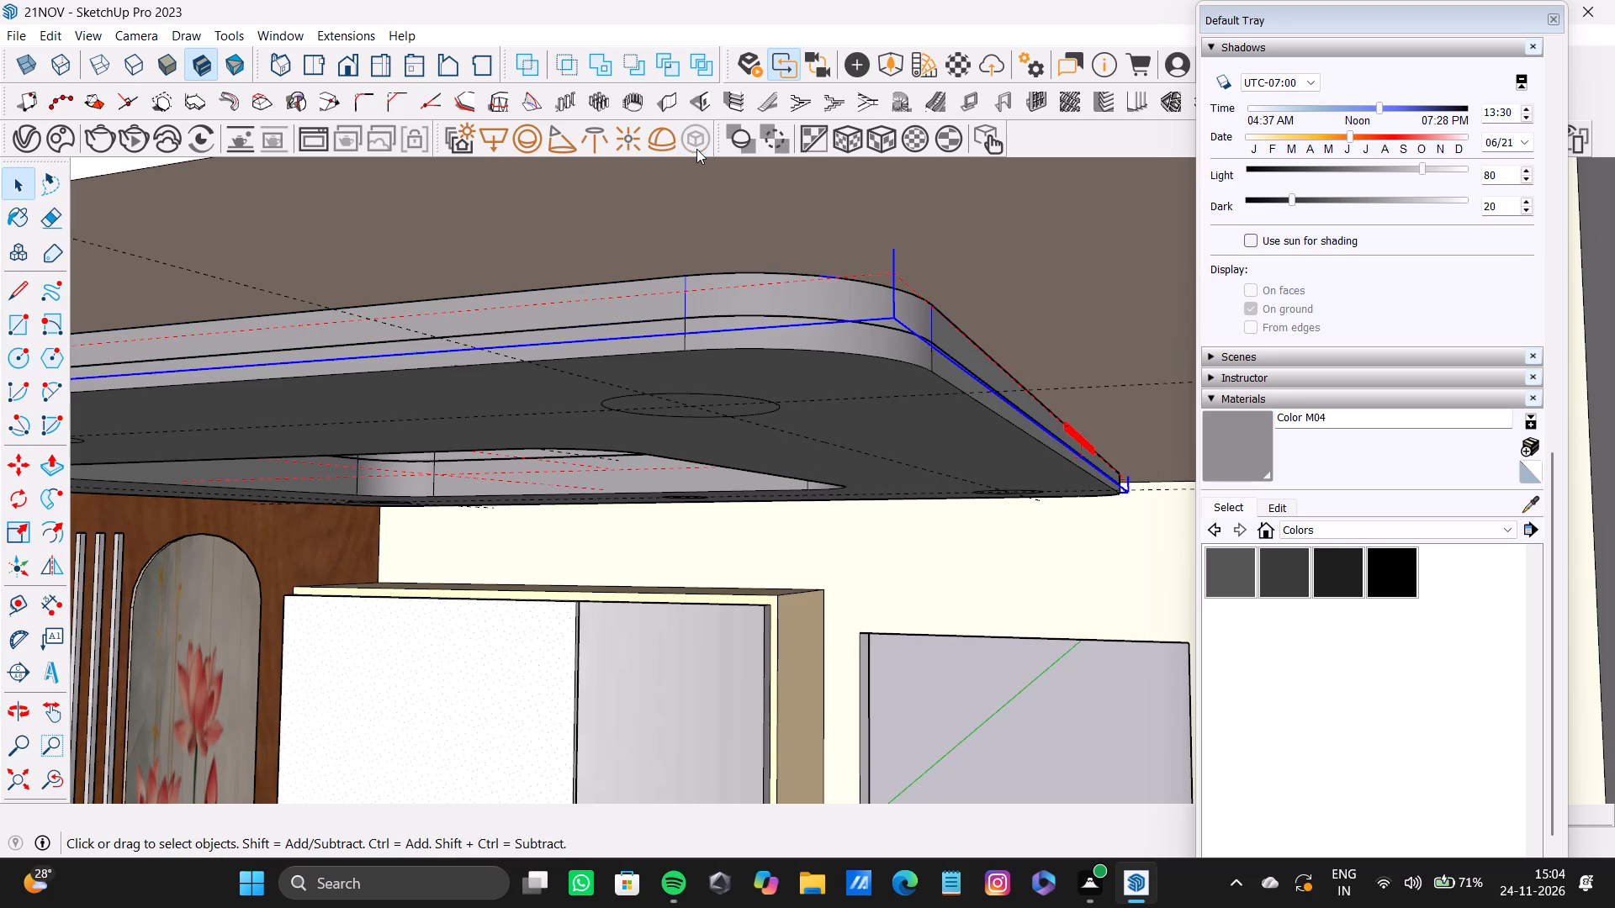
{"action": "left_click", "coordinate": [15, 770]}
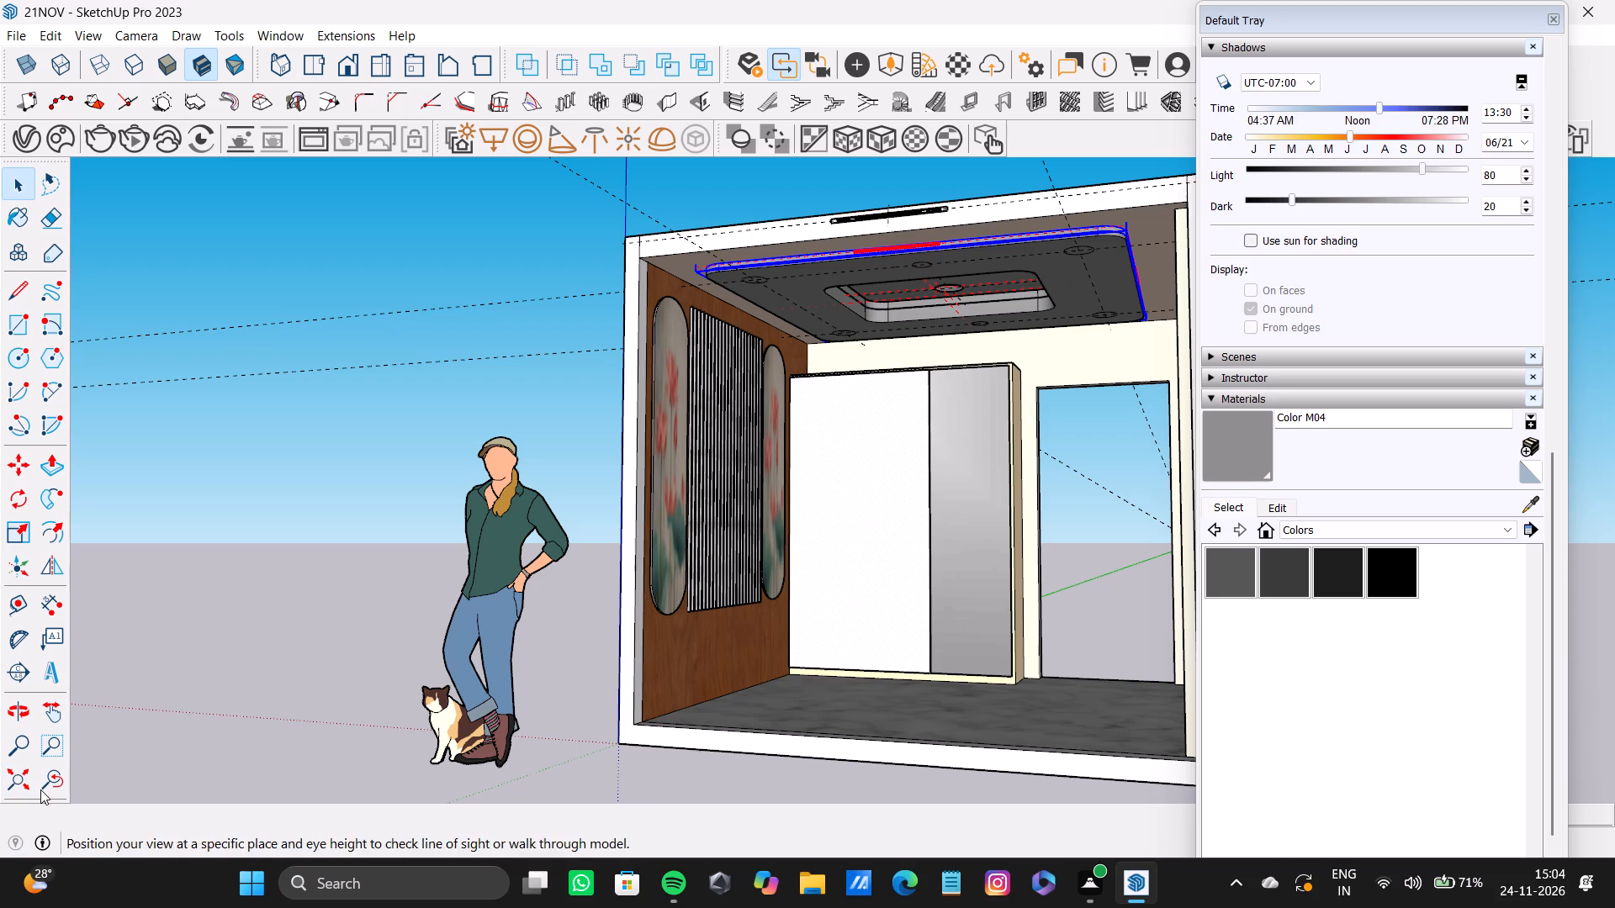
{"action": "left_click", "coordinate": [18, 782]}
{"action": "middle_click_drag", "start_coordinate": [428, 527], "coordinate": [551, 614]}
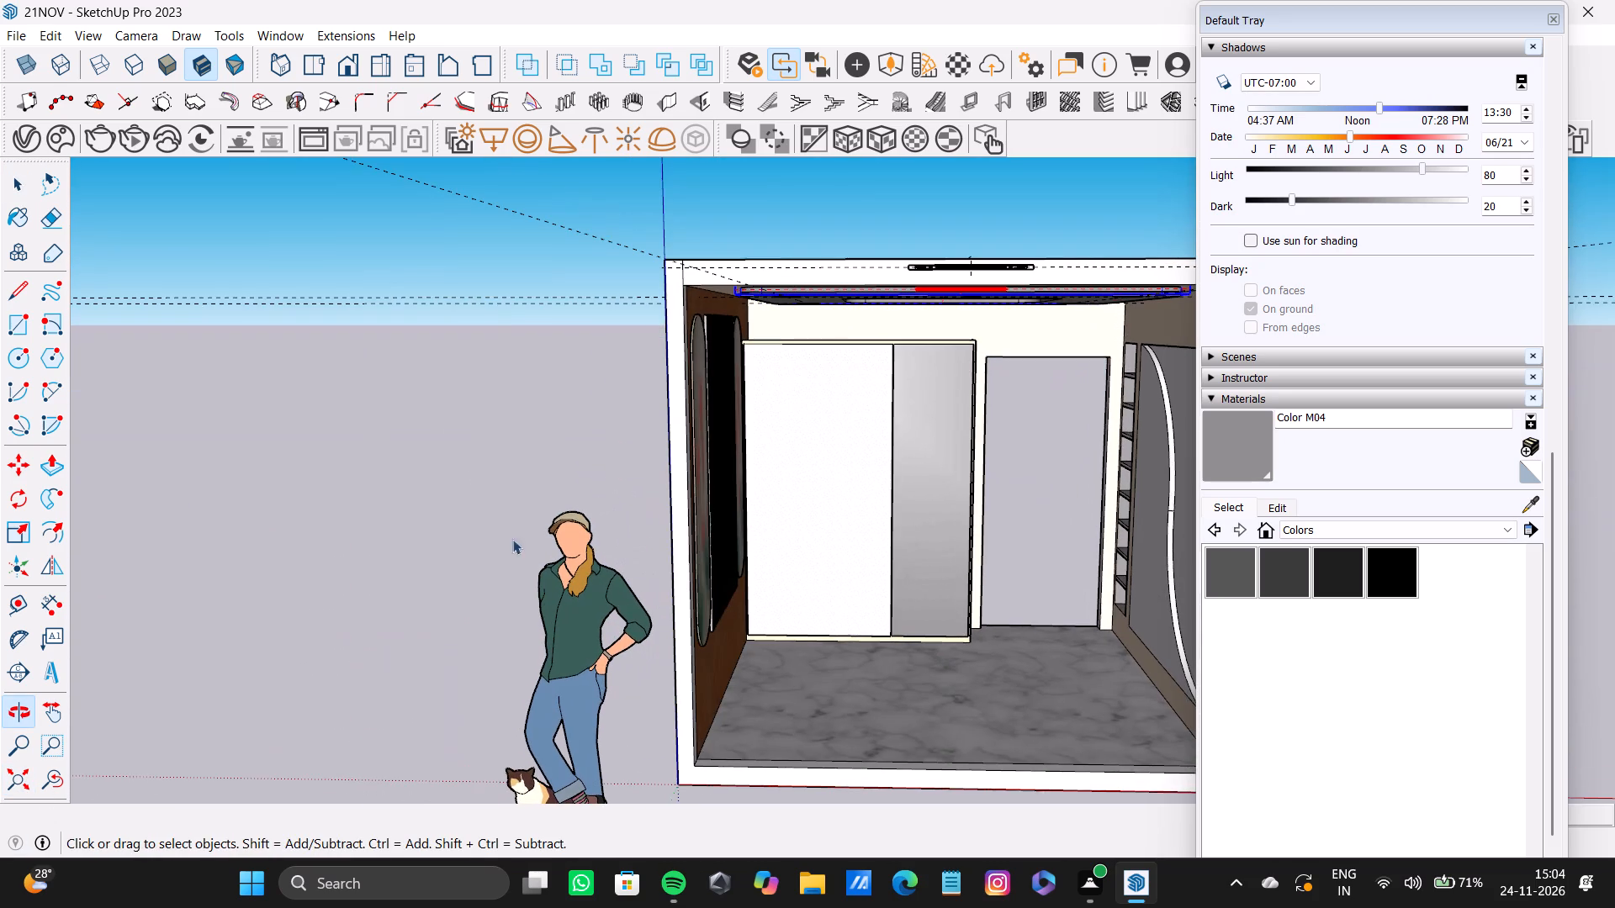
{"action": "left_click", "coordinate": [384, 266]}
{"action": "key", "text": "space"}
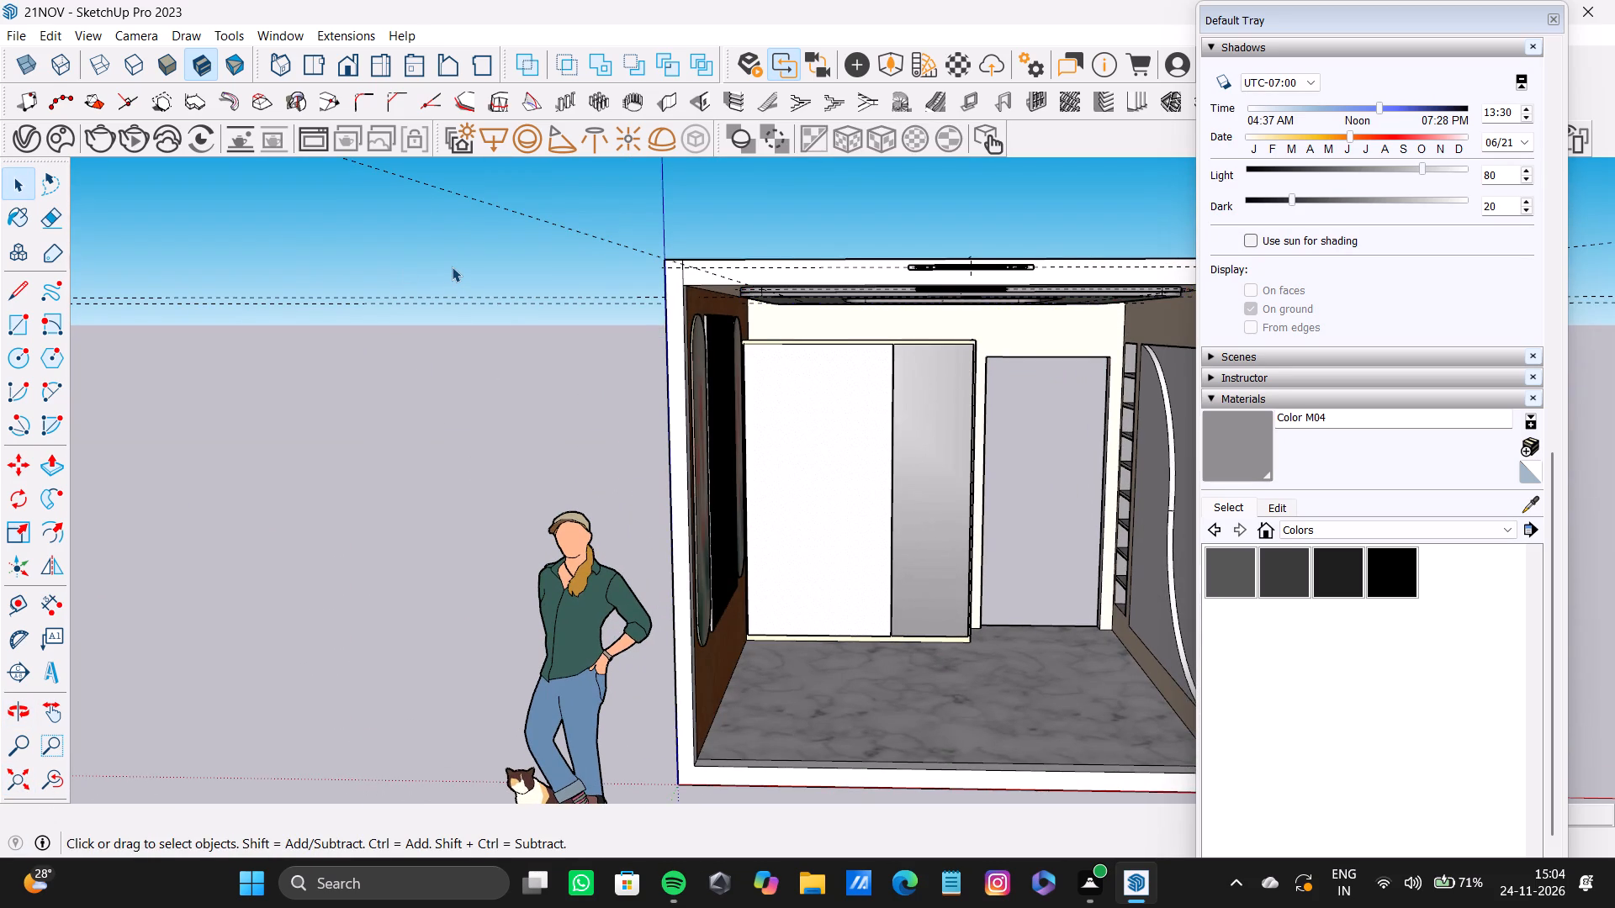
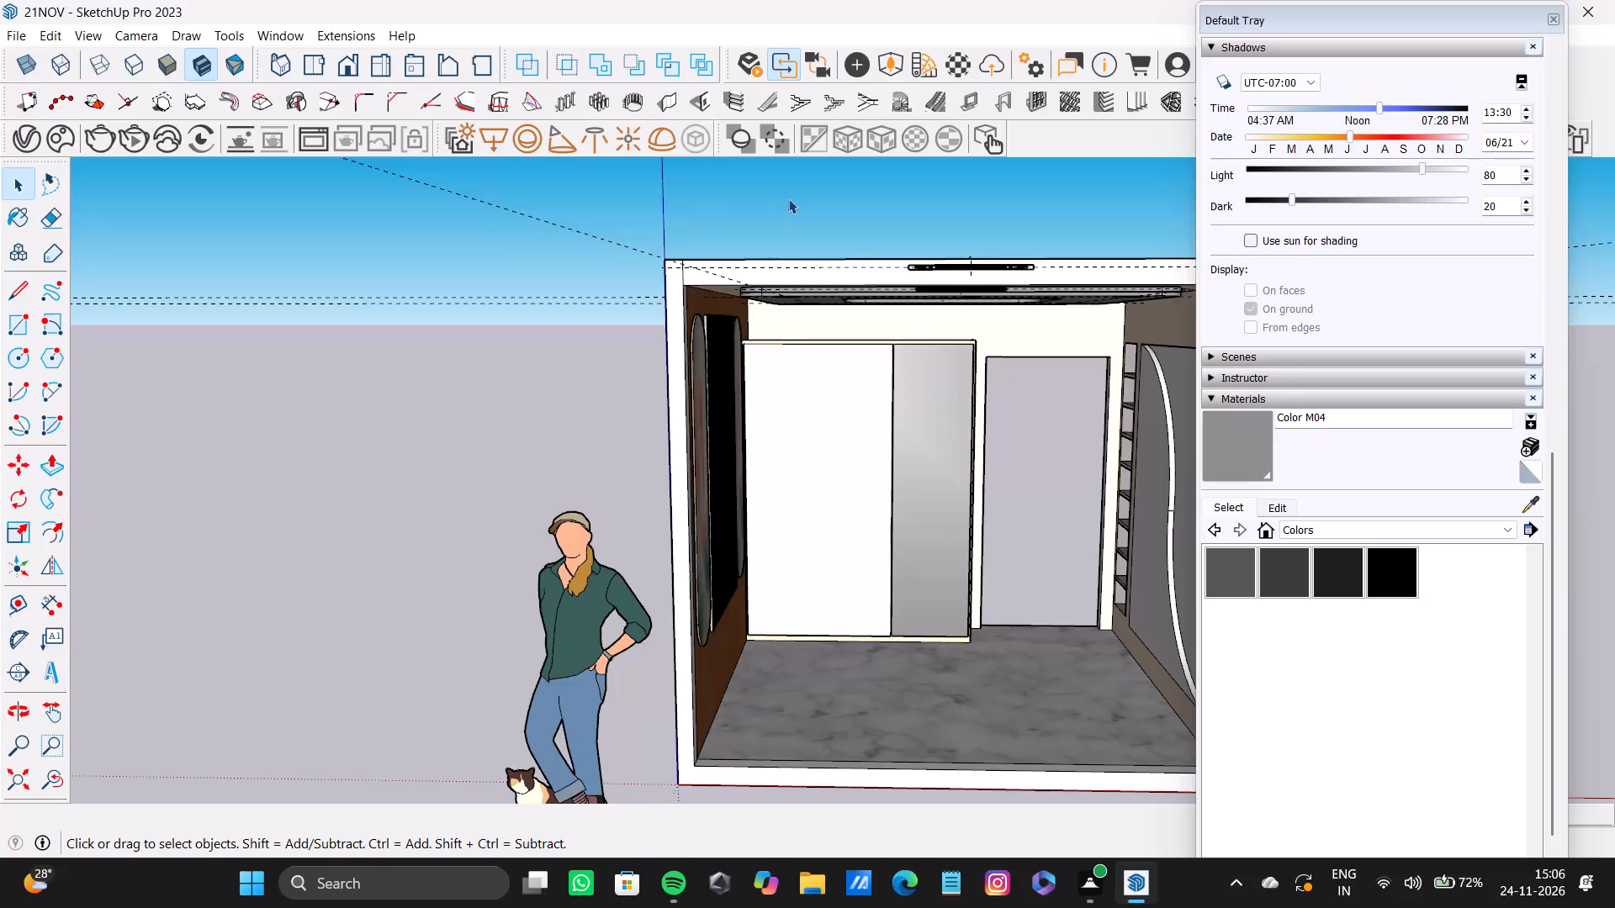
Open the wall panel group containing the S-shaped strip beside the niche shelves for editing.
{"action": "key", "text": "space"}
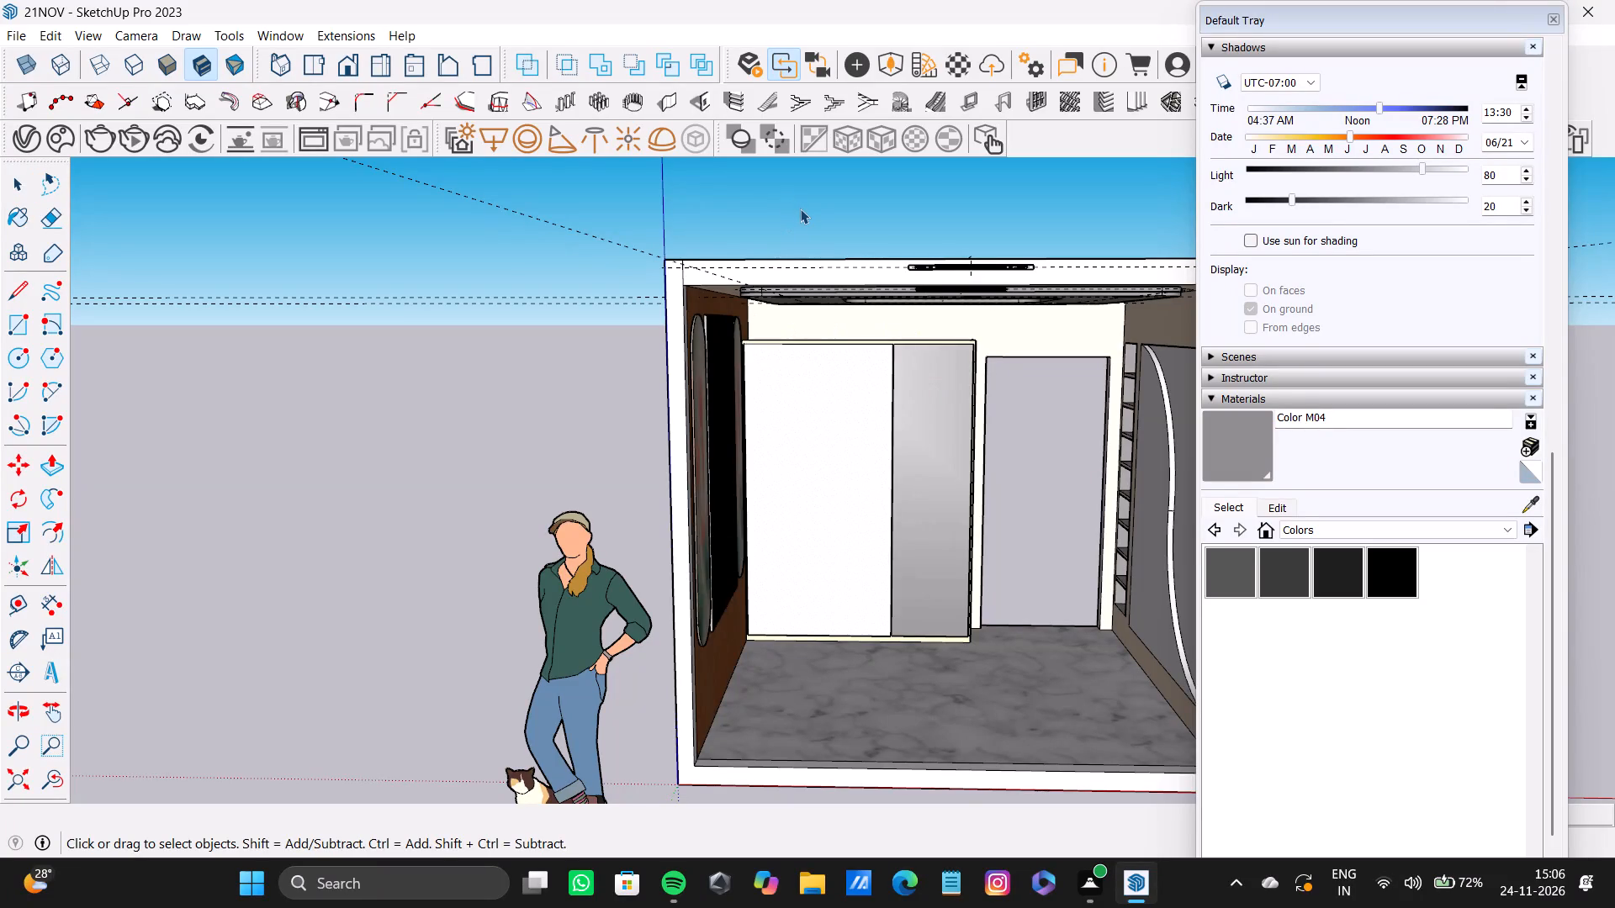
{"action": "left_click", "coordinate": [800, 209]}
{"action": "scroll", "coordinate": [821, 245], "scroll_direction": "down", "scroll_amount": 6}
{"action": "middle_click_drag", "start_coordinate": [866, 332], "coordinate": [1065, 370]}
{"action": "scroll", "coordinate": [897, 429], "scroll_direction": "up", "scroll_amount": 6}
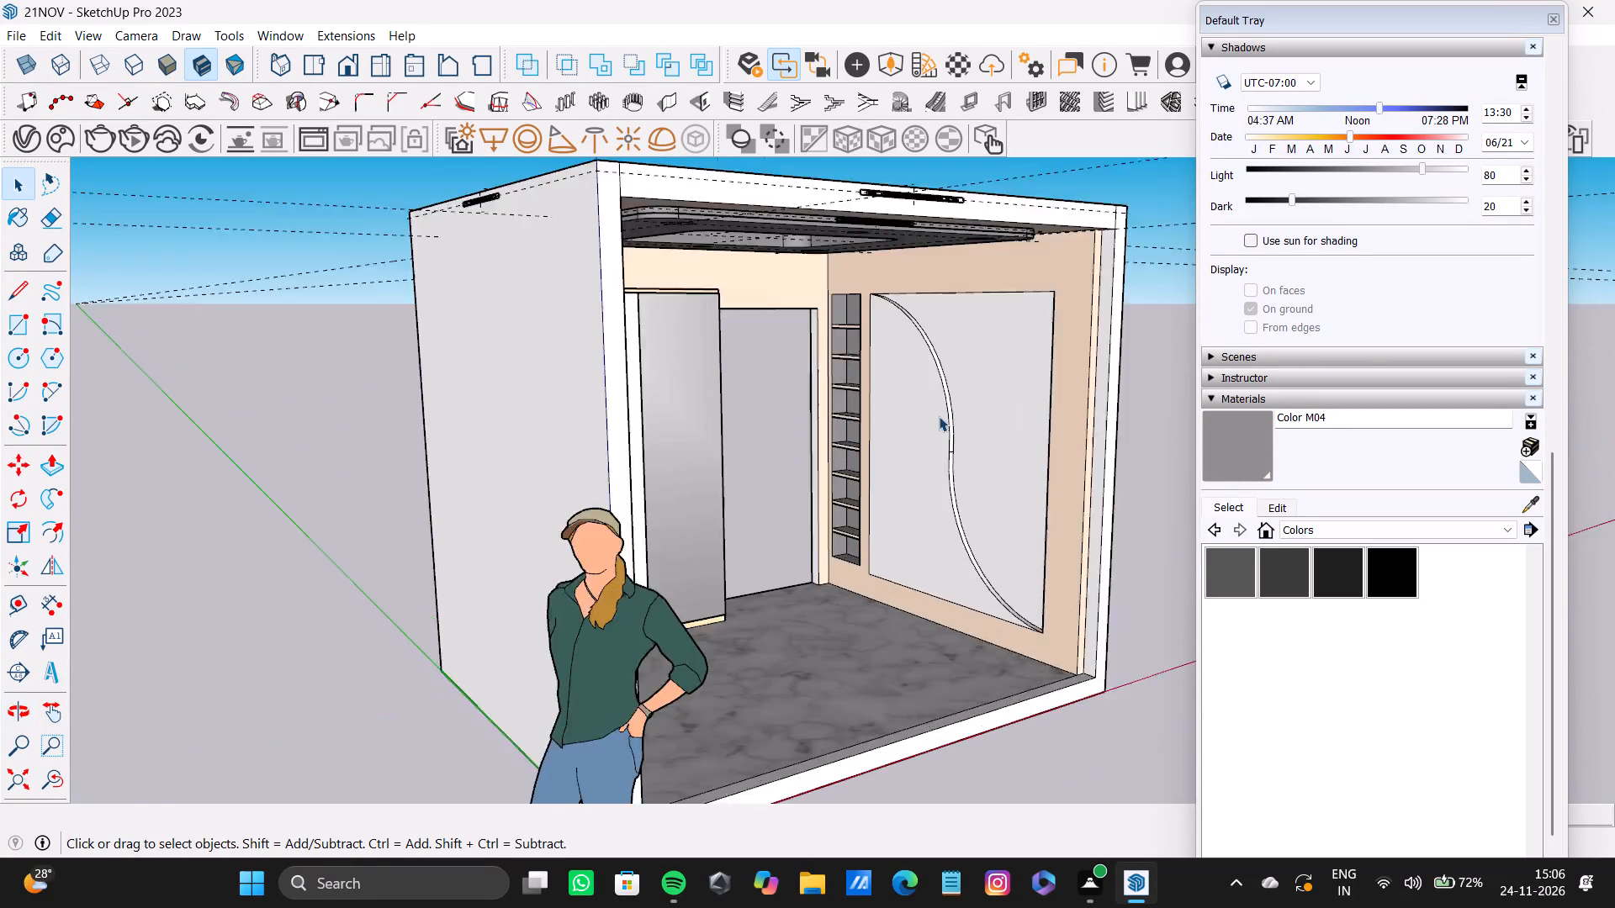
{"action": "scroll", "coordinate": [939, 416], "scroll_direction": "up", "scroll_amount": 3}
{"action": "double_click", "coordinate": [1007, 390], "text": "shift"}
{"action": "double_click", "coordinate": [885, 416], "text": "shift"}
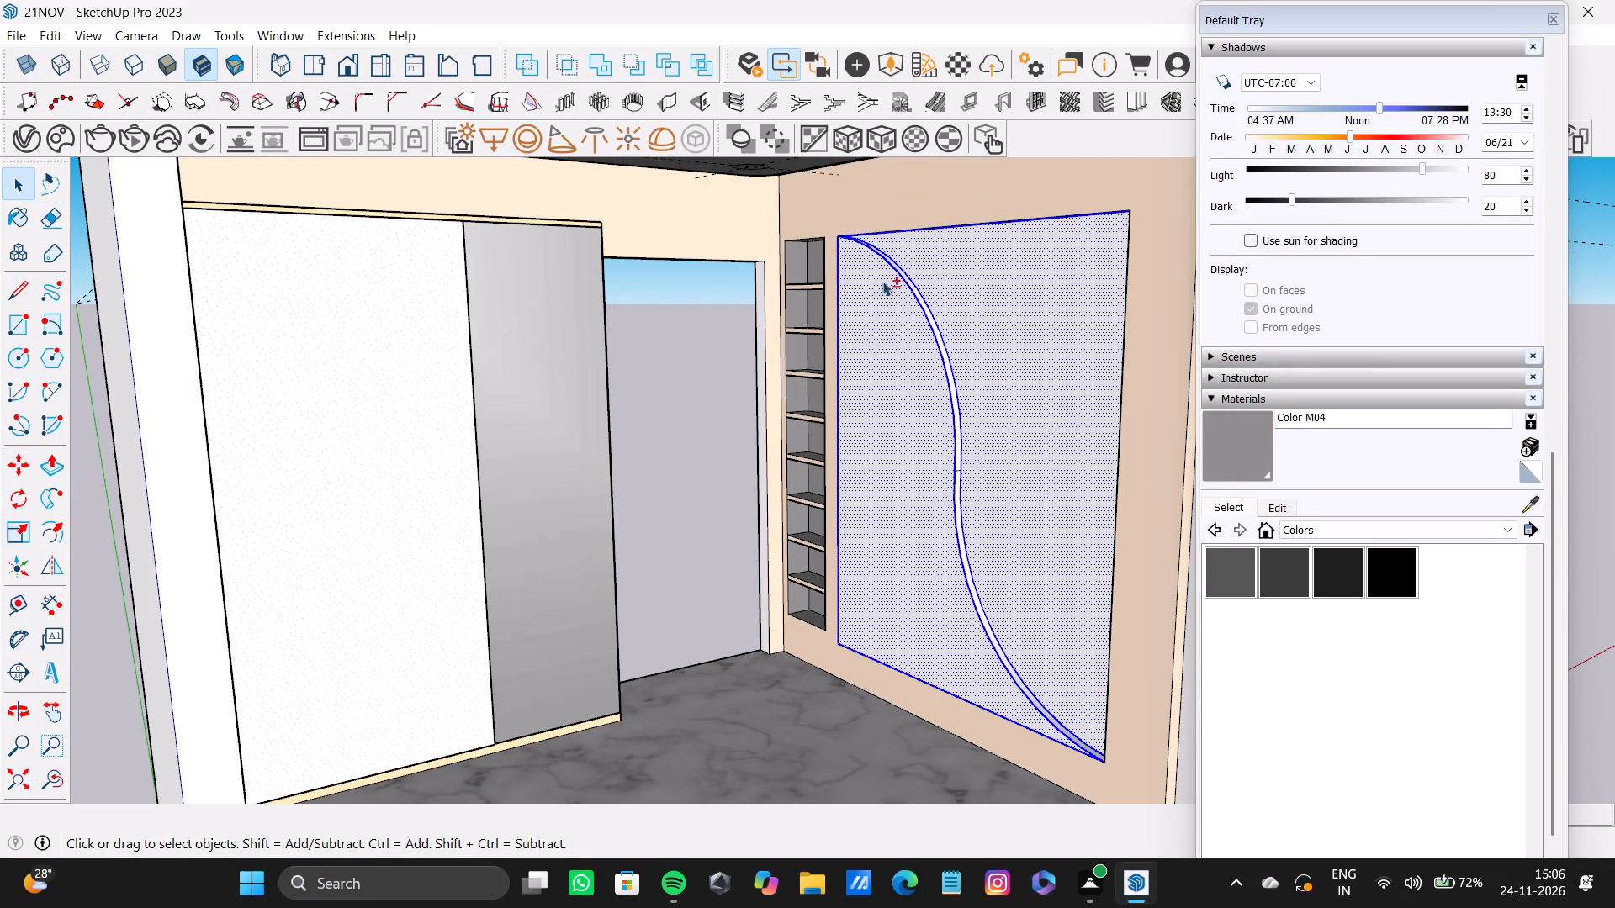
{"action": "scroll", "coordinate": [944, 360], "scroll_direction": "up", "scroll_amount": 10, "text": "shift"}
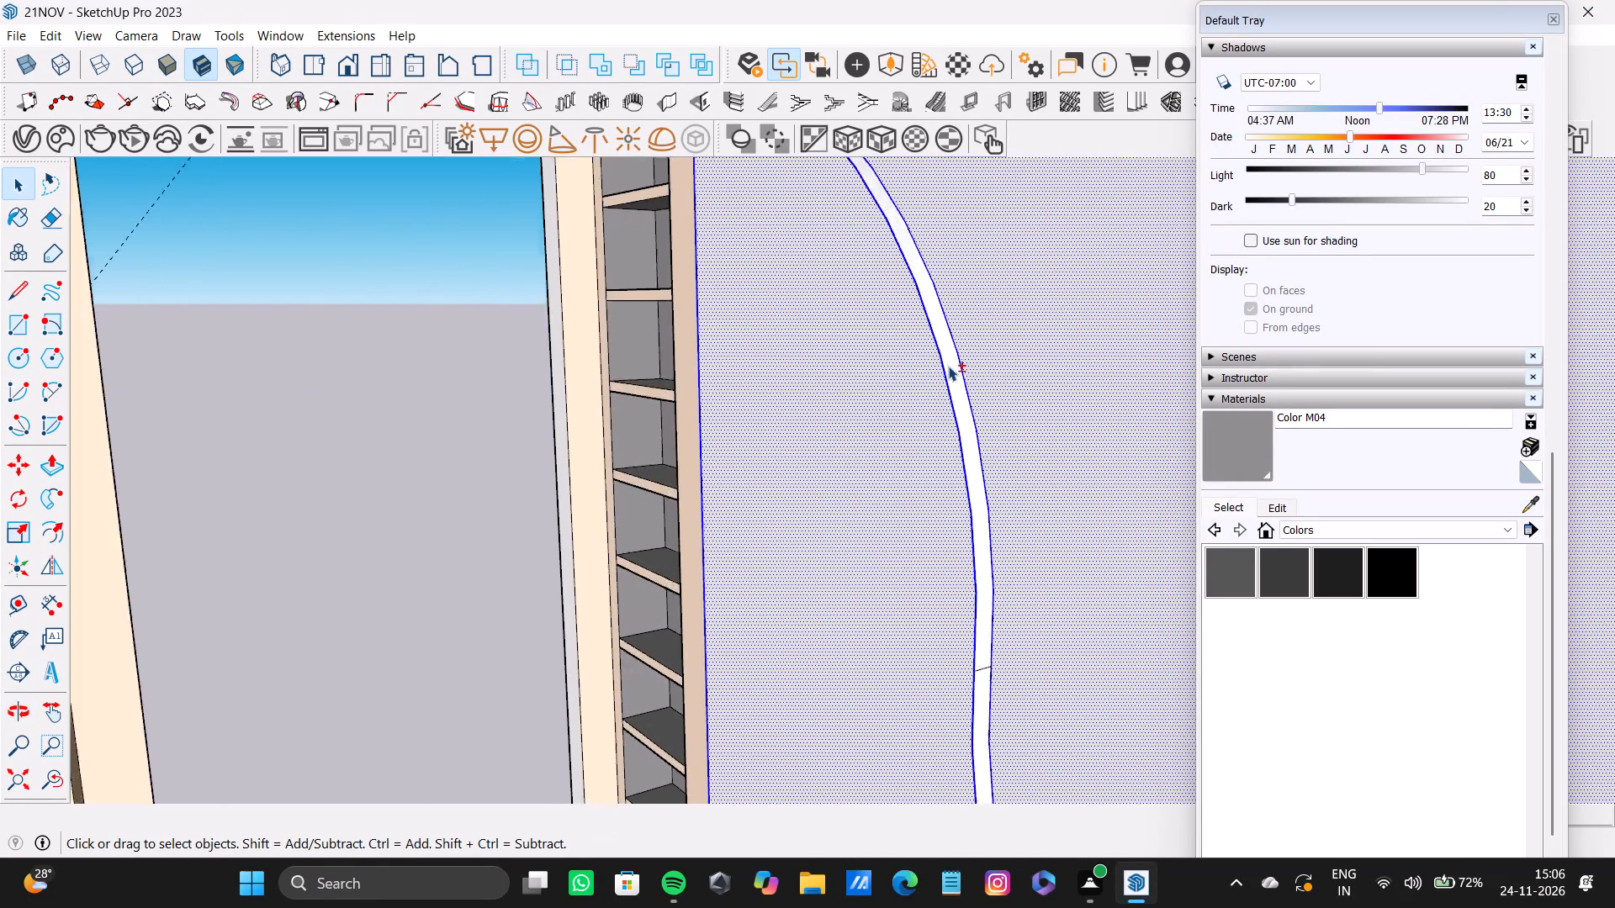
{"action": "scroll", "coordinate": [948, 366], "scroll_direction": "up", "scroll_amount": 2, "text": "shift"}
{"action": "double_click", "coordinate": [950, 367], "text": "shift"}
{"action": "double_click", "coordinate": [1072, 347]}
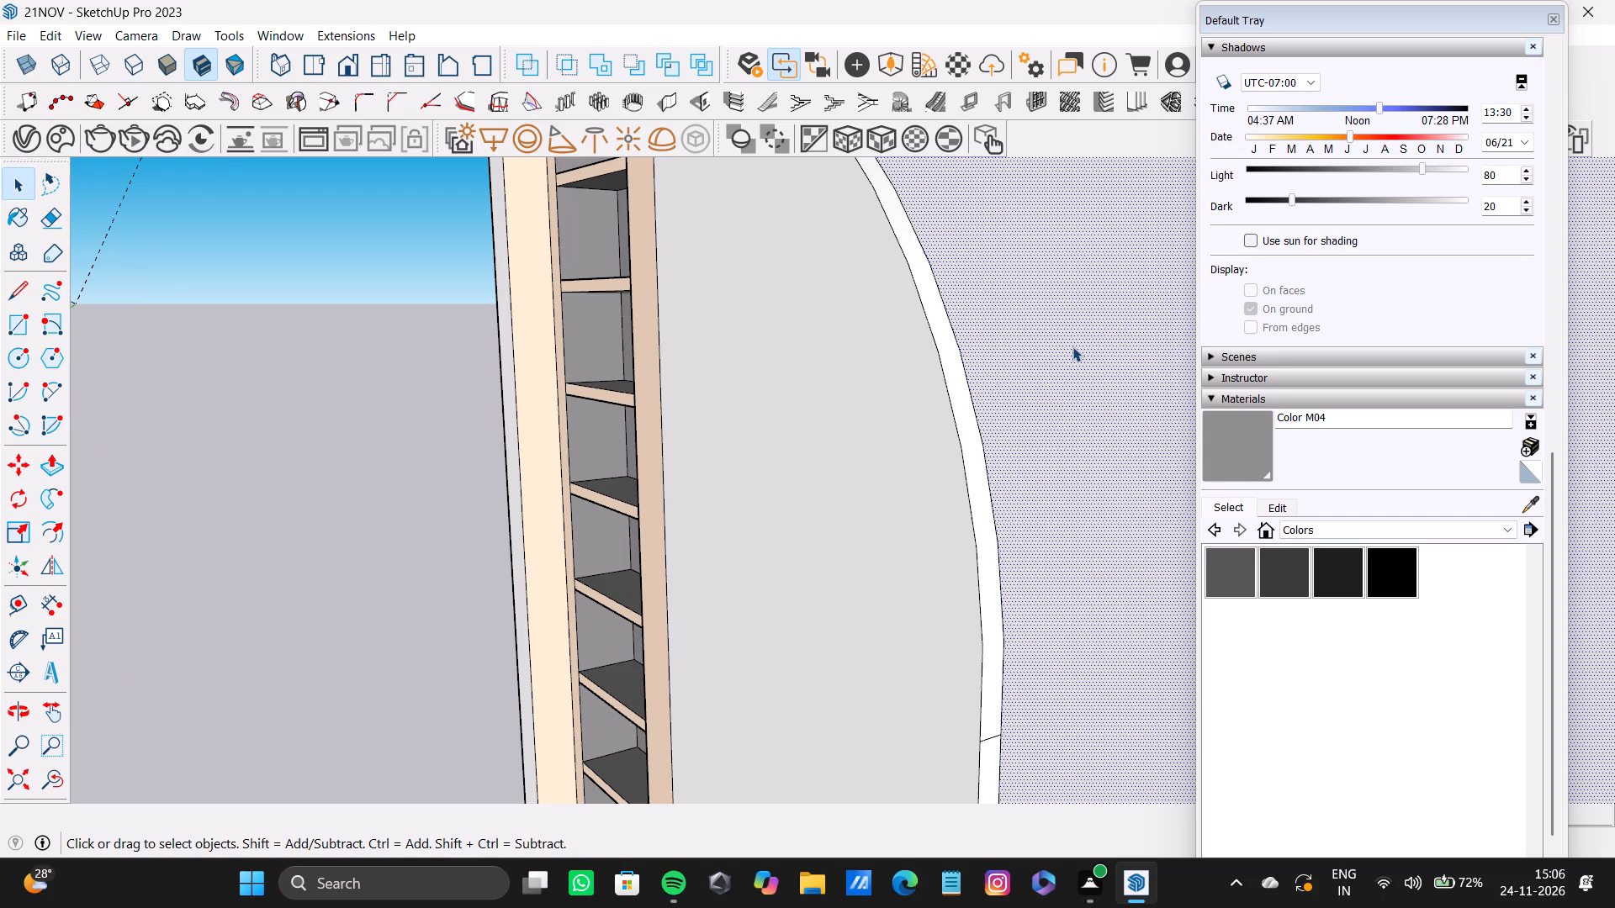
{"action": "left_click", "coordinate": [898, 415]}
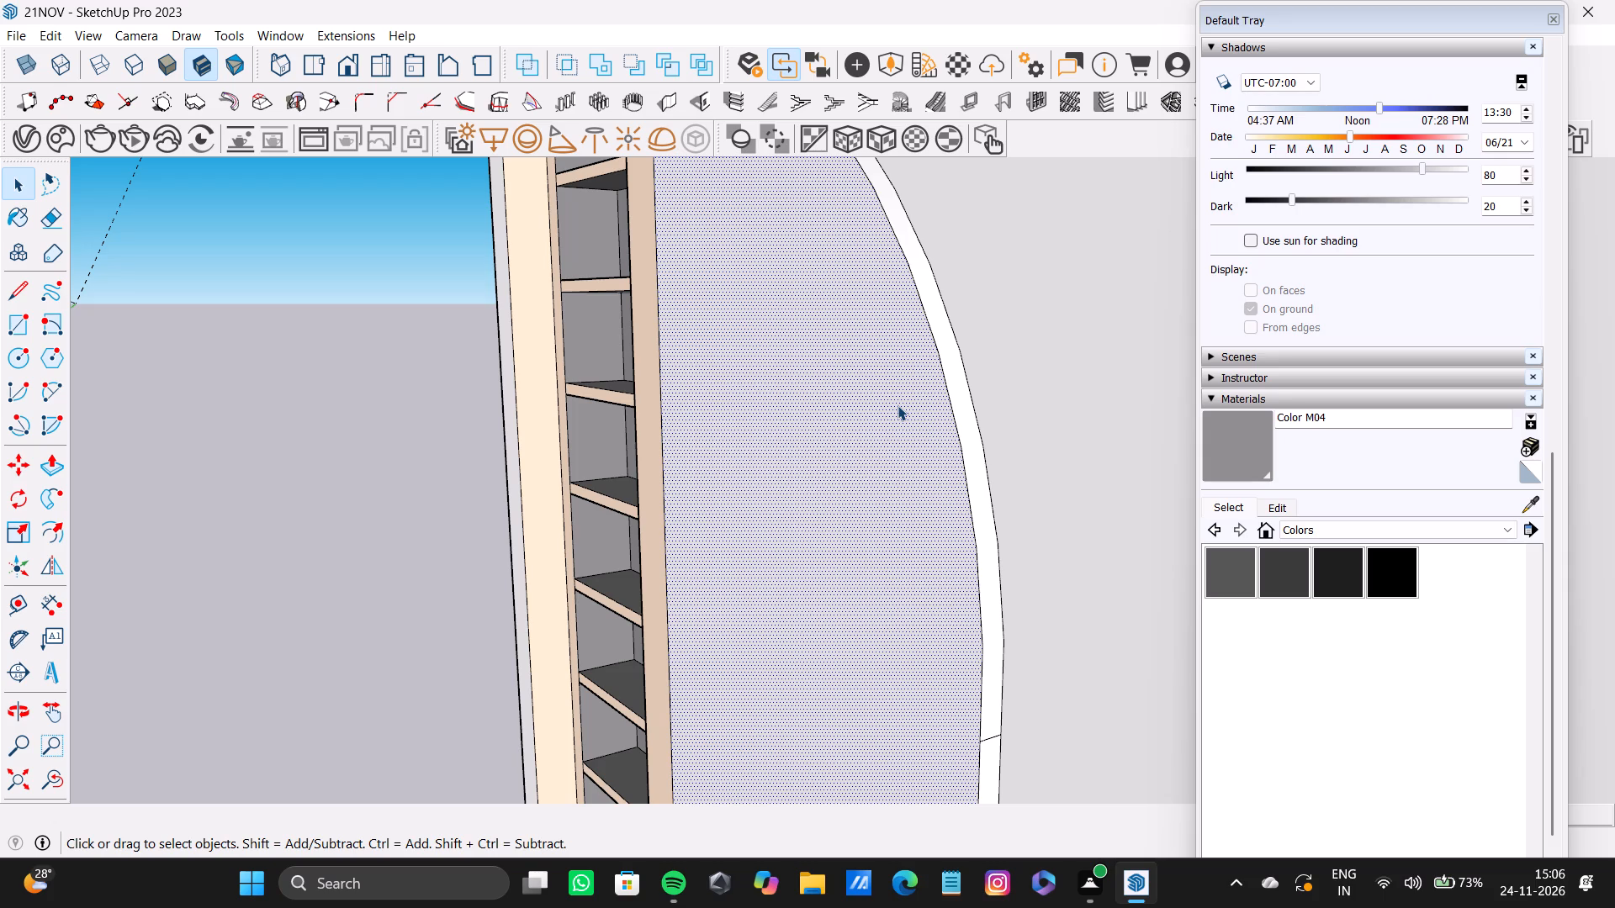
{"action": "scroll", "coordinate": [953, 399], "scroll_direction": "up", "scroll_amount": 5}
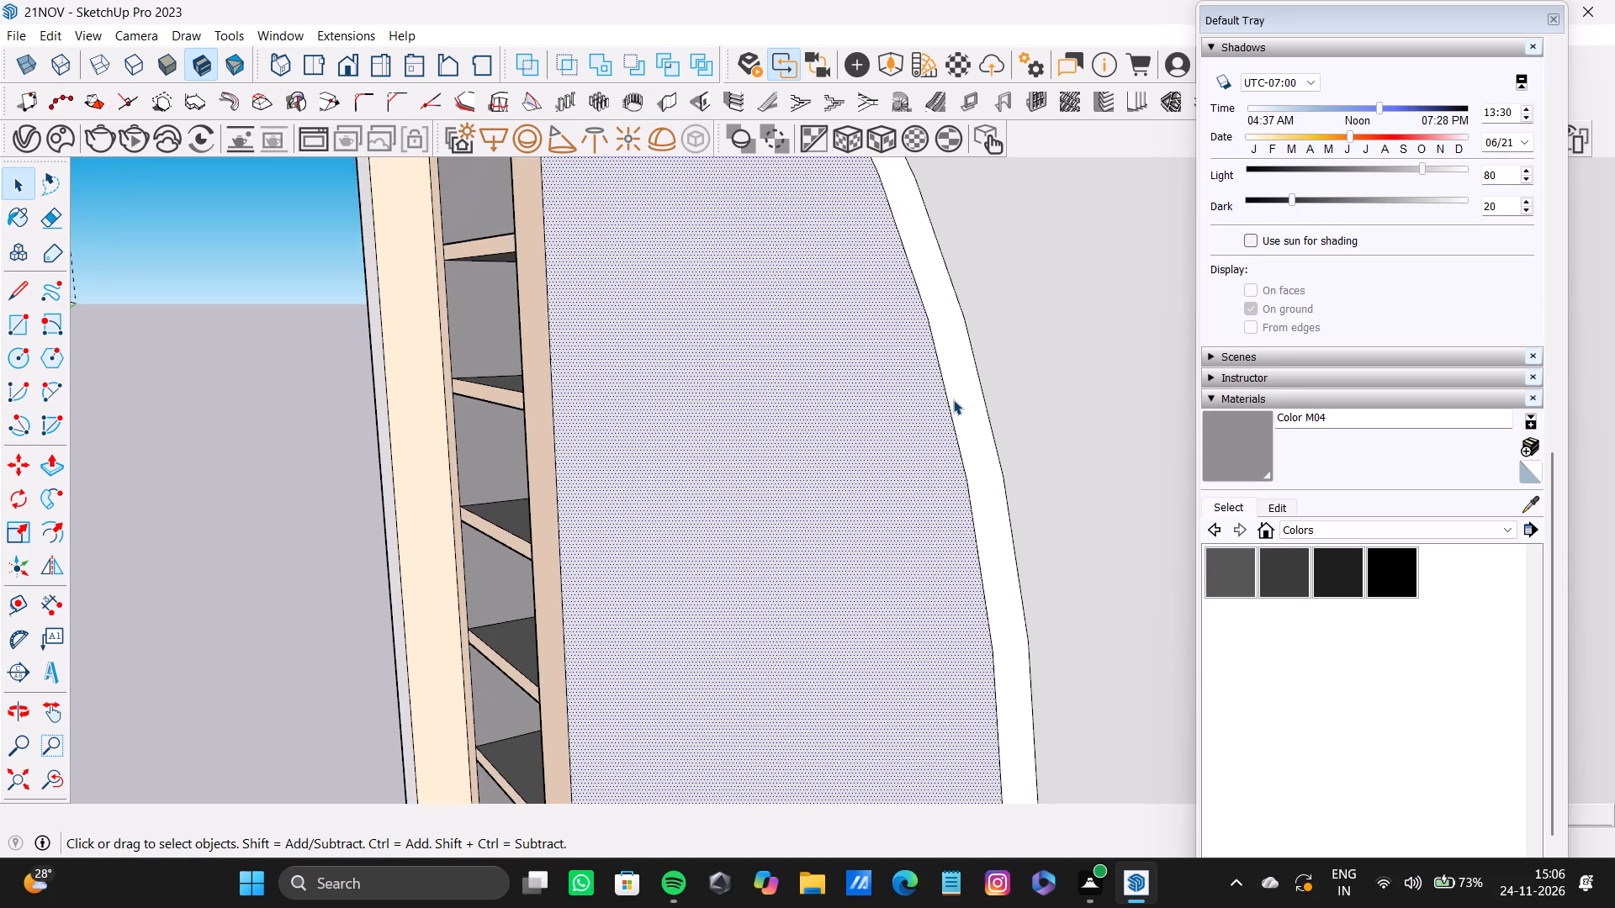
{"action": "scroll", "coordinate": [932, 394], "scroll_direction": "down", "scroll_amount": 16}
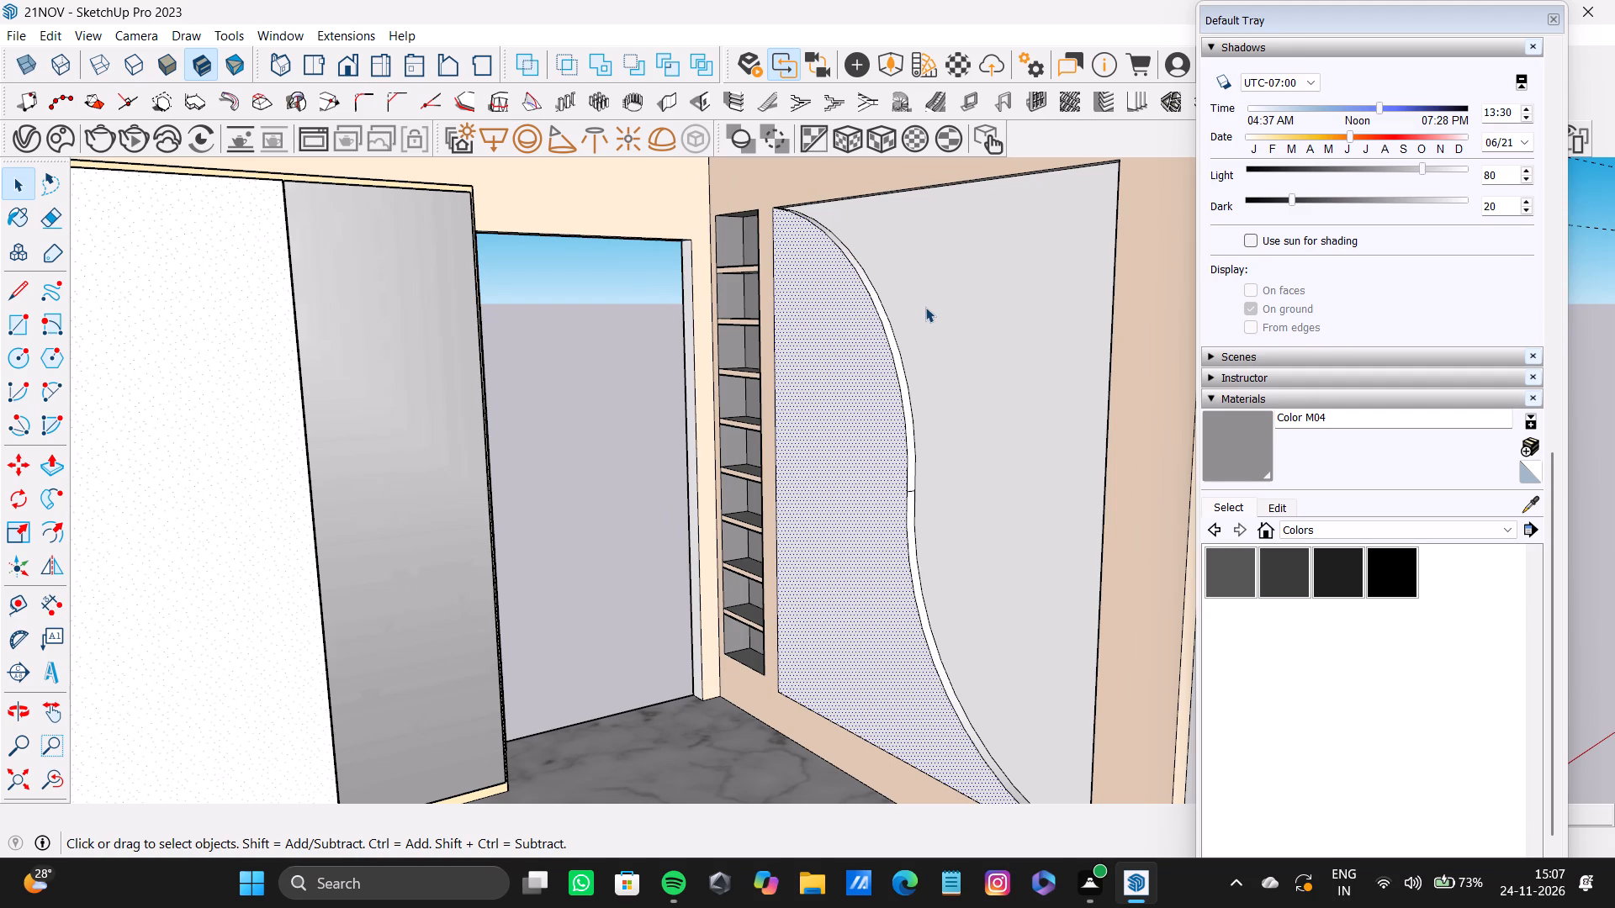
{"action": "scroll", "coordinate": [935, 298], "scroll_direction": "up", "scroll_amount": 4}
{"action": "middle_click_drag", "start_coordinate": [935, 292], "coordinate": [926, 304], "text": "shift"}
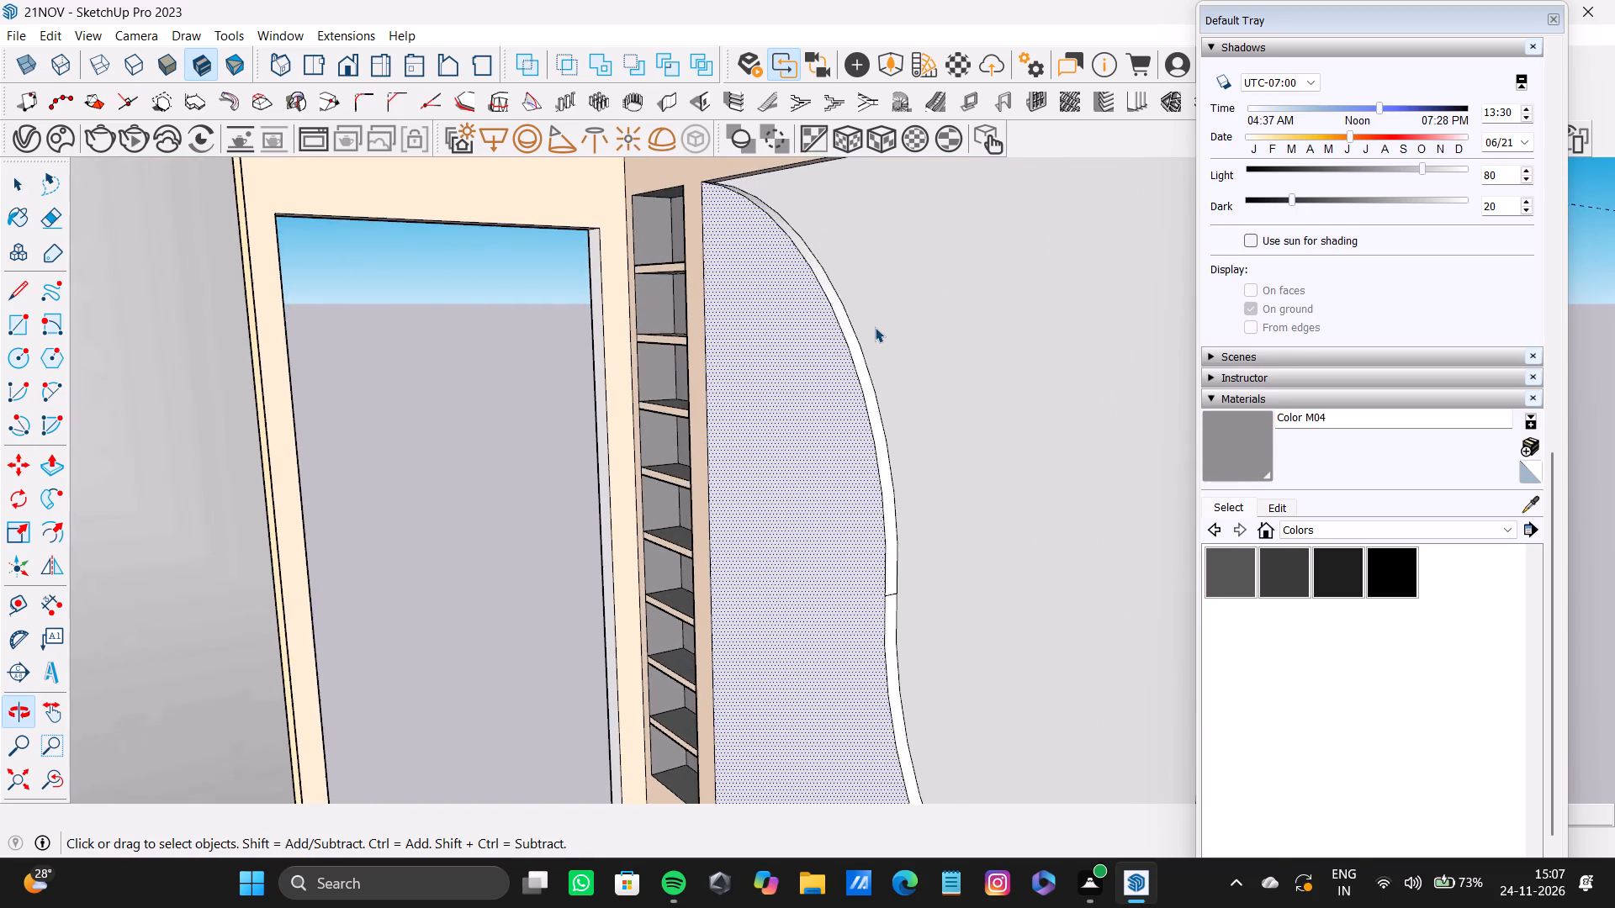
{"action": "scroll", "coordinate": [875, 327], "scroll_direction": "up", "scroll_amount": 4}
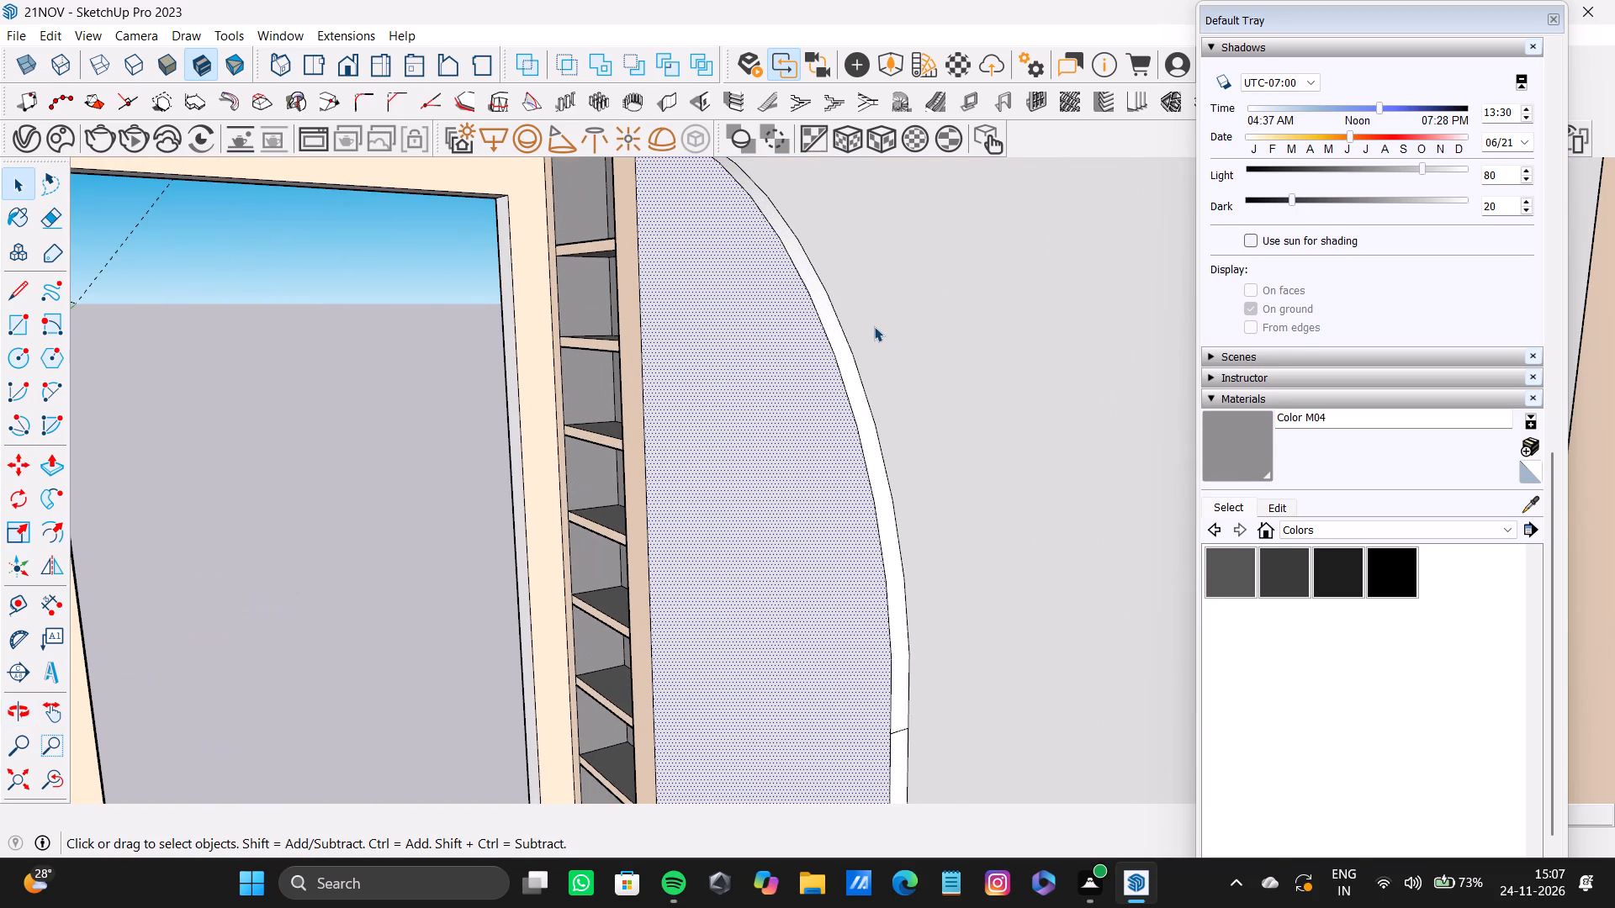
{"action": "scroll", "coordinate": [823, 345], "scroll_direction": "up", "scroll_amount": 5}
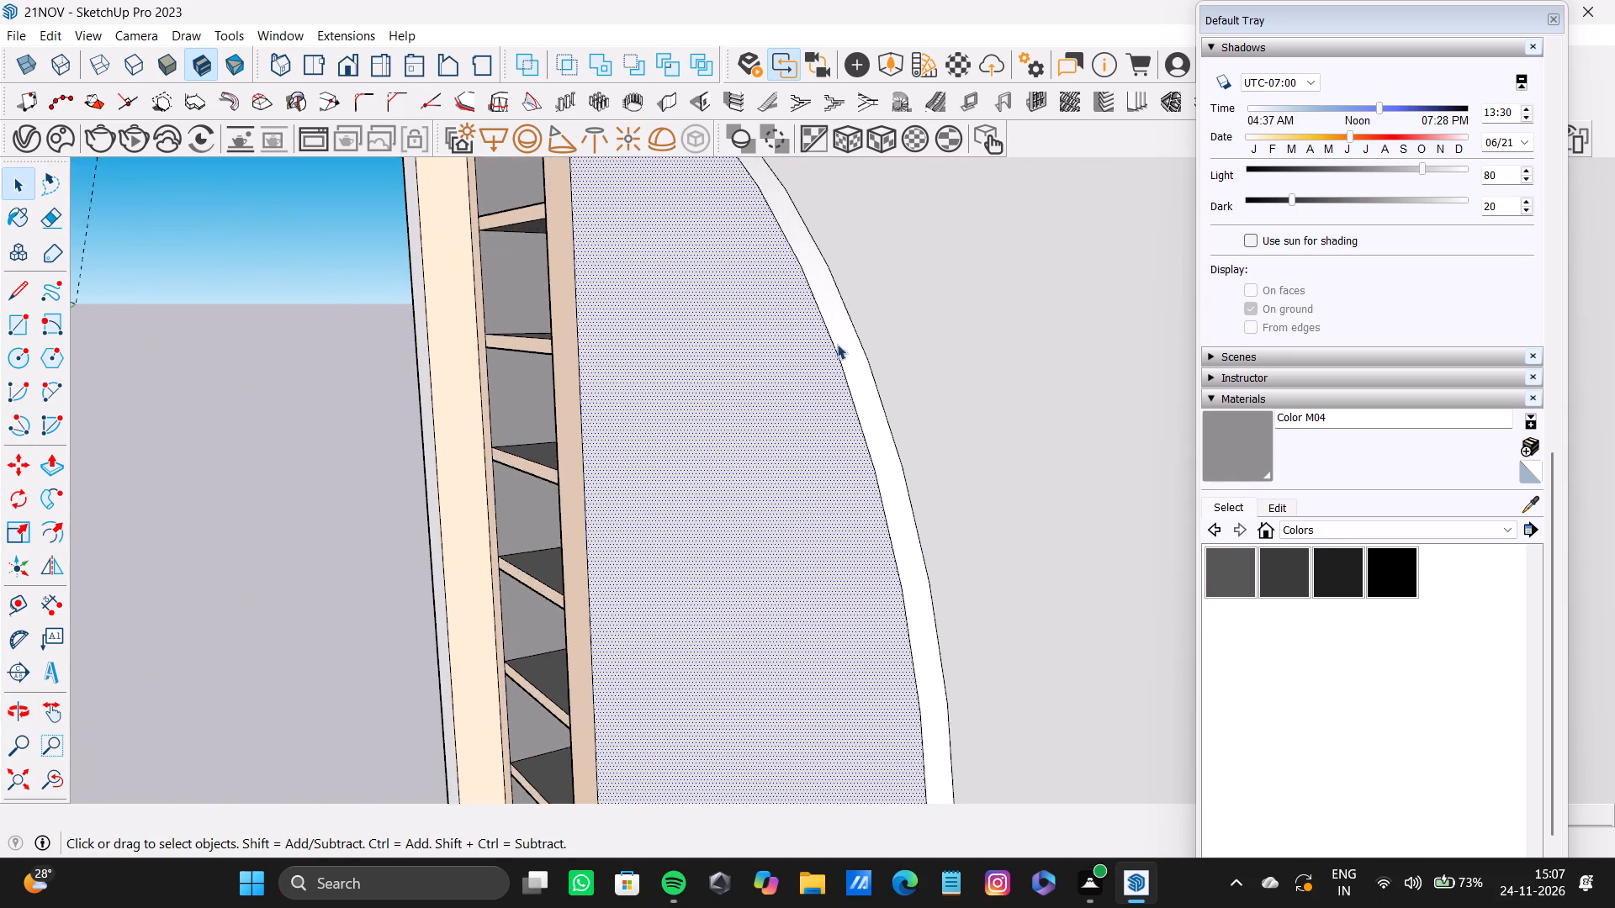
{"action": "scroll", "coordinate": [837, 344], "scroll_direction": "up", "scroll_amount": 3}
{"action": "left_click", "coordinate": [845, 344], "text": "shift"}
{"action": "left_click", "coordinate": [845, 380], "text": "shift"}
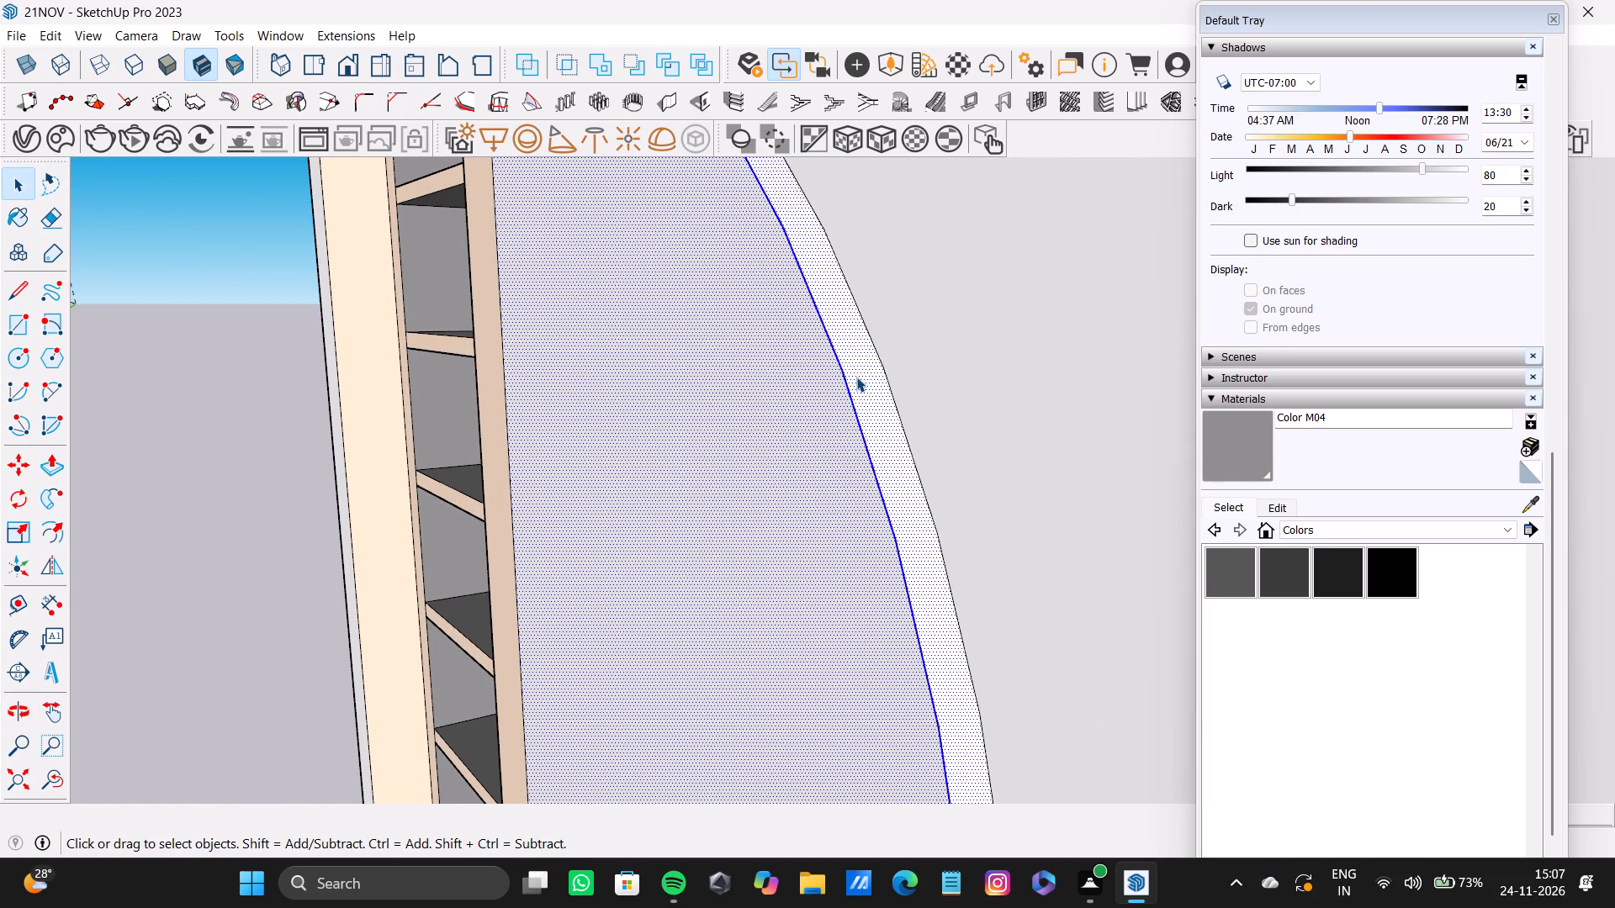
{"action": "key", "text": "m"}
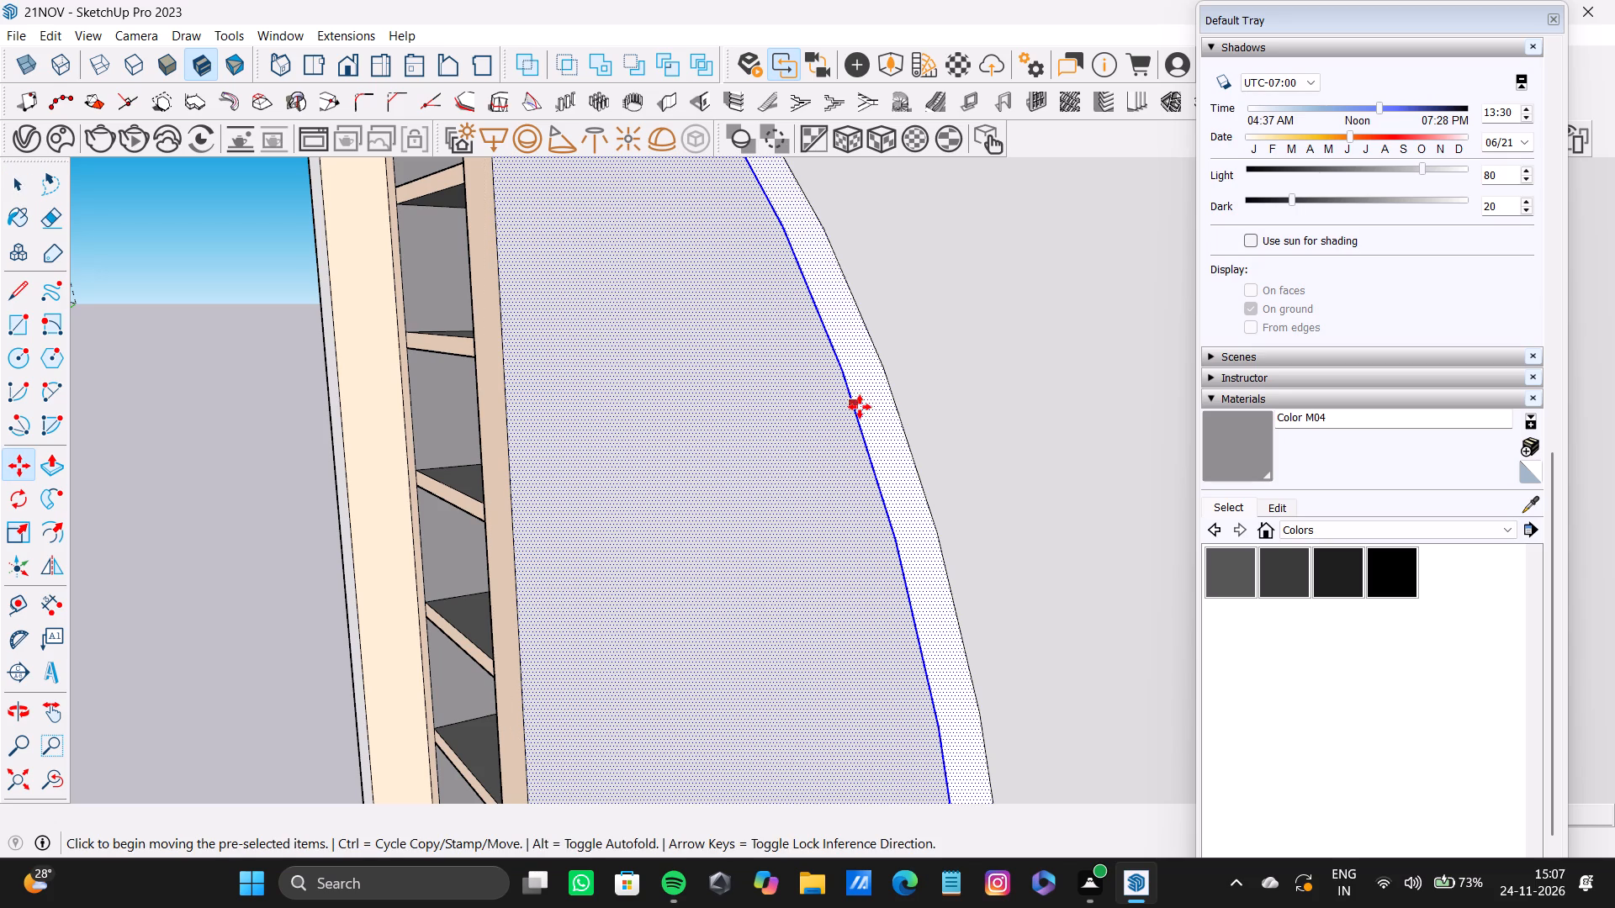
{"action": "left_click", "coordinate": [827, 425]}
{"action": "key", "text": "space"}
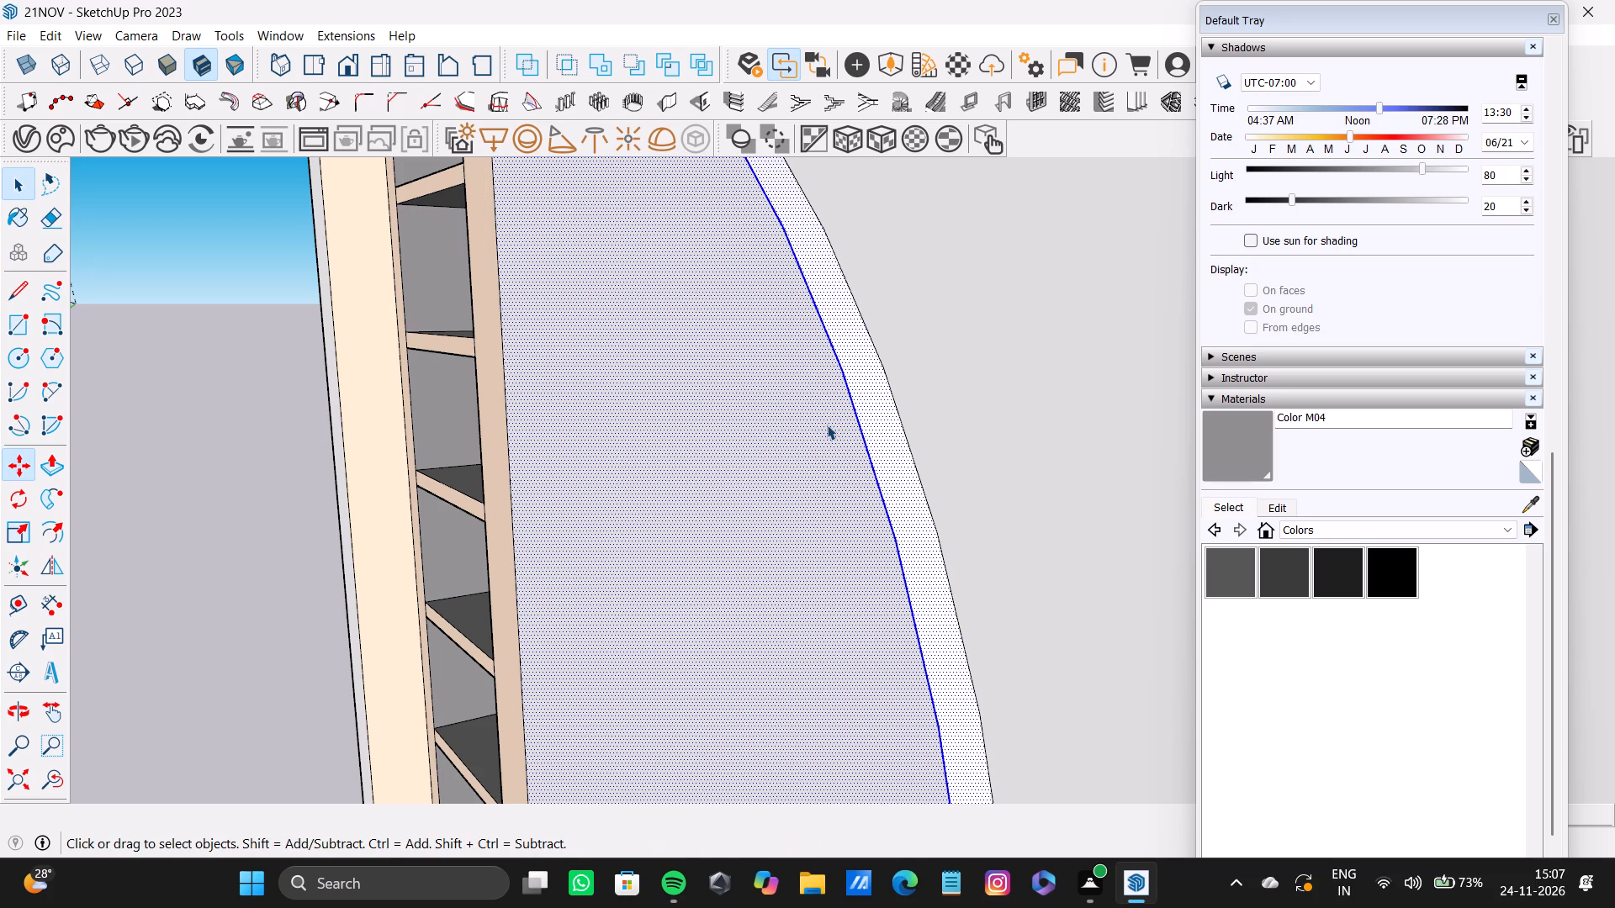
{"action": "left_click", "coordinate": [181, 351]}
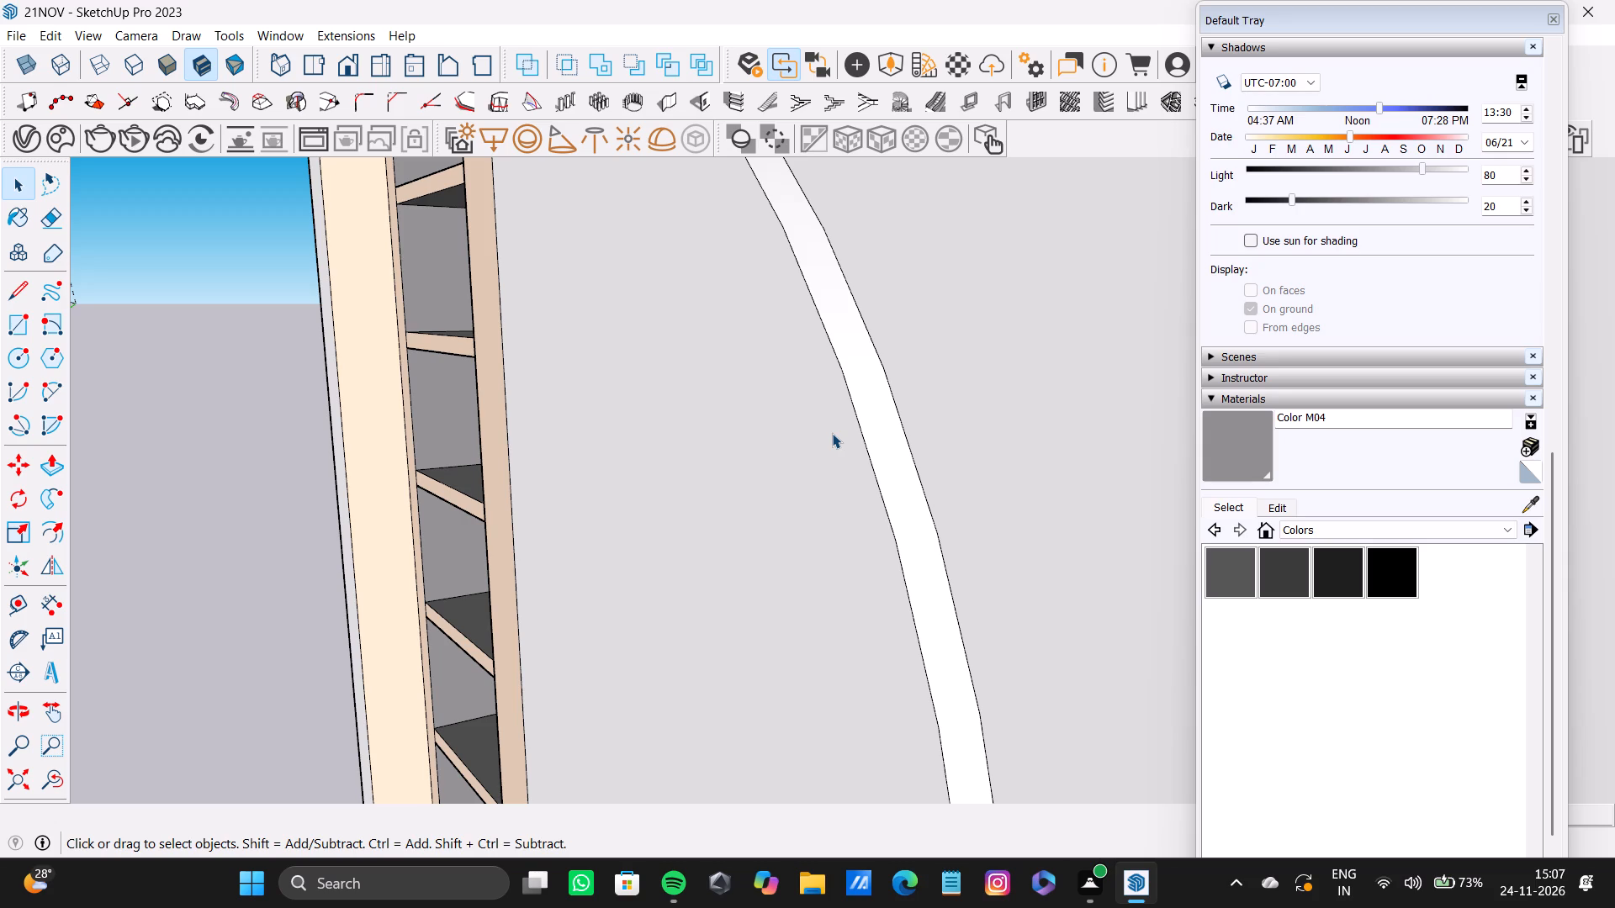
Copy the inner edge of the S-shaped strip's upper arc to the middle of the strip's width.
{"action": "left_click", "coordinate": [857, 421]}
{"action": "key", "text": "comma"}
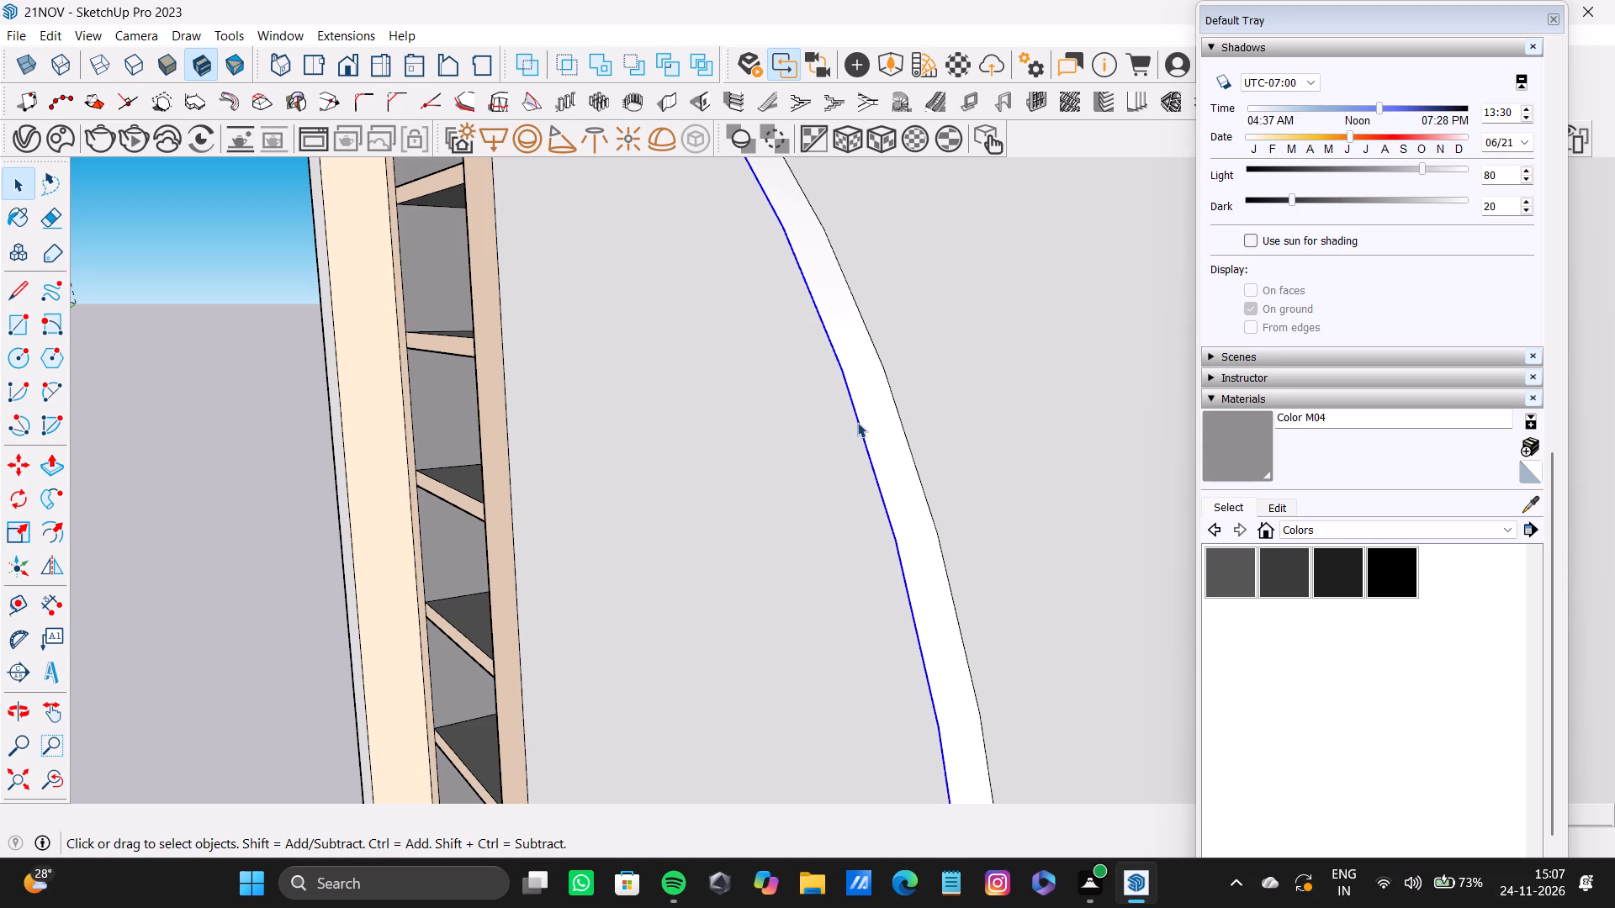
{"action": "key", "text": "m"}
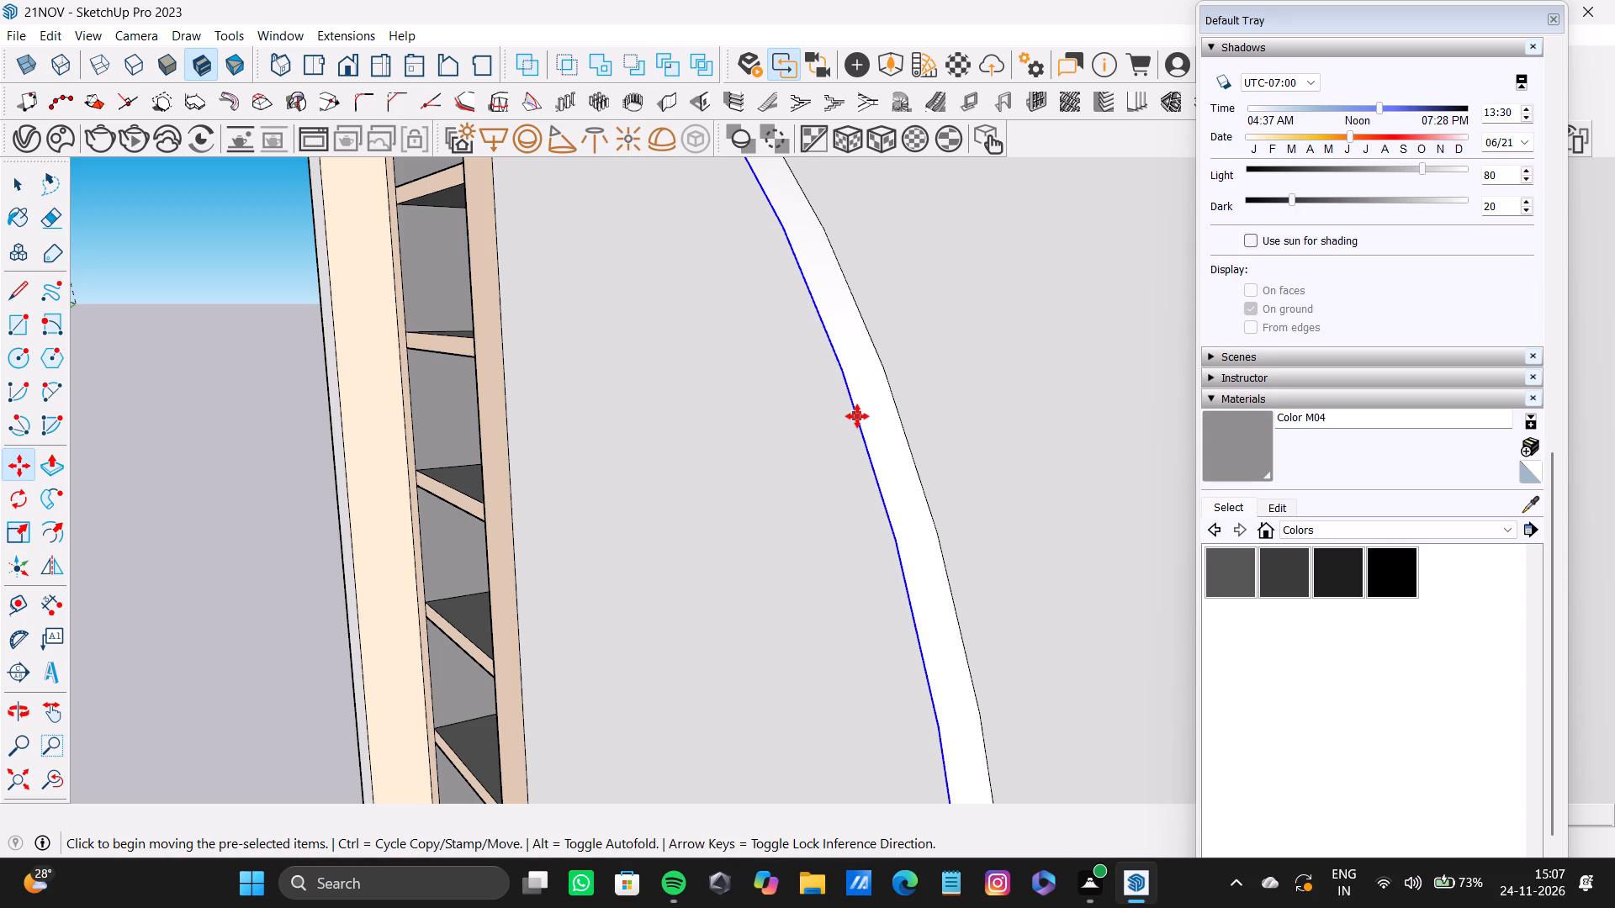
{"action": "left_click", "coordinate": [857, 416]}
{"action": "scroll", "coordinate": [879, 408], "scroll_direction": "down", "scroll_amount": 4}
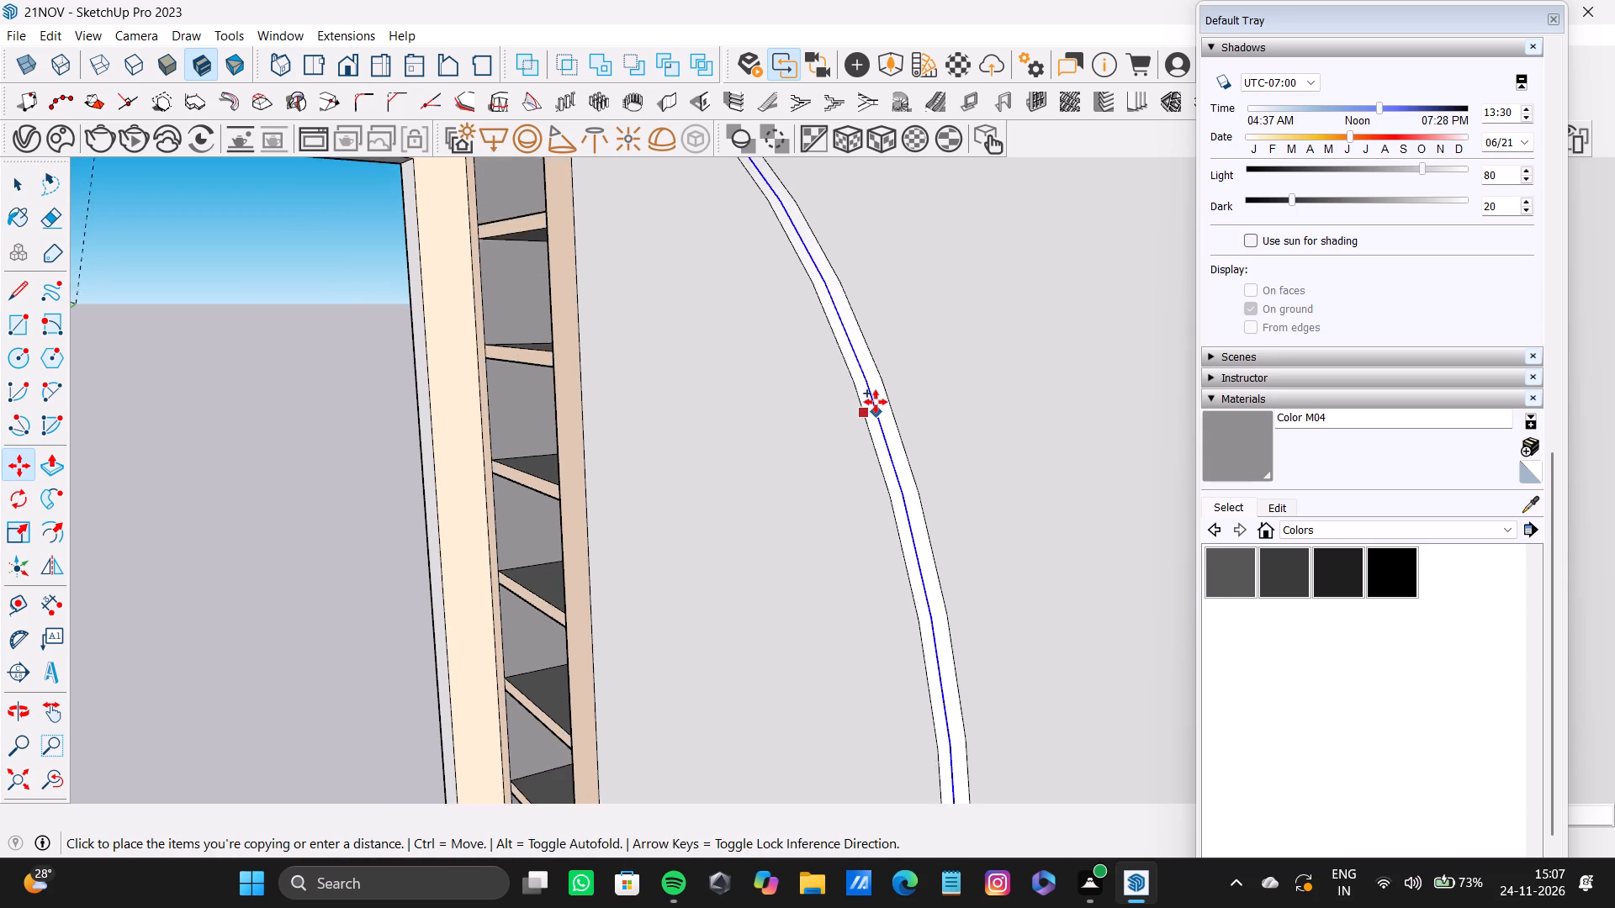
{"action": "scroll", "coordinate": [876, 402], "scroll_direction": "down", "scroll_amount": 3}
{"action": "middle_click_drag", "start_coordinate": [875, 393], "coordinate": [846, 508], "text": "shift"}
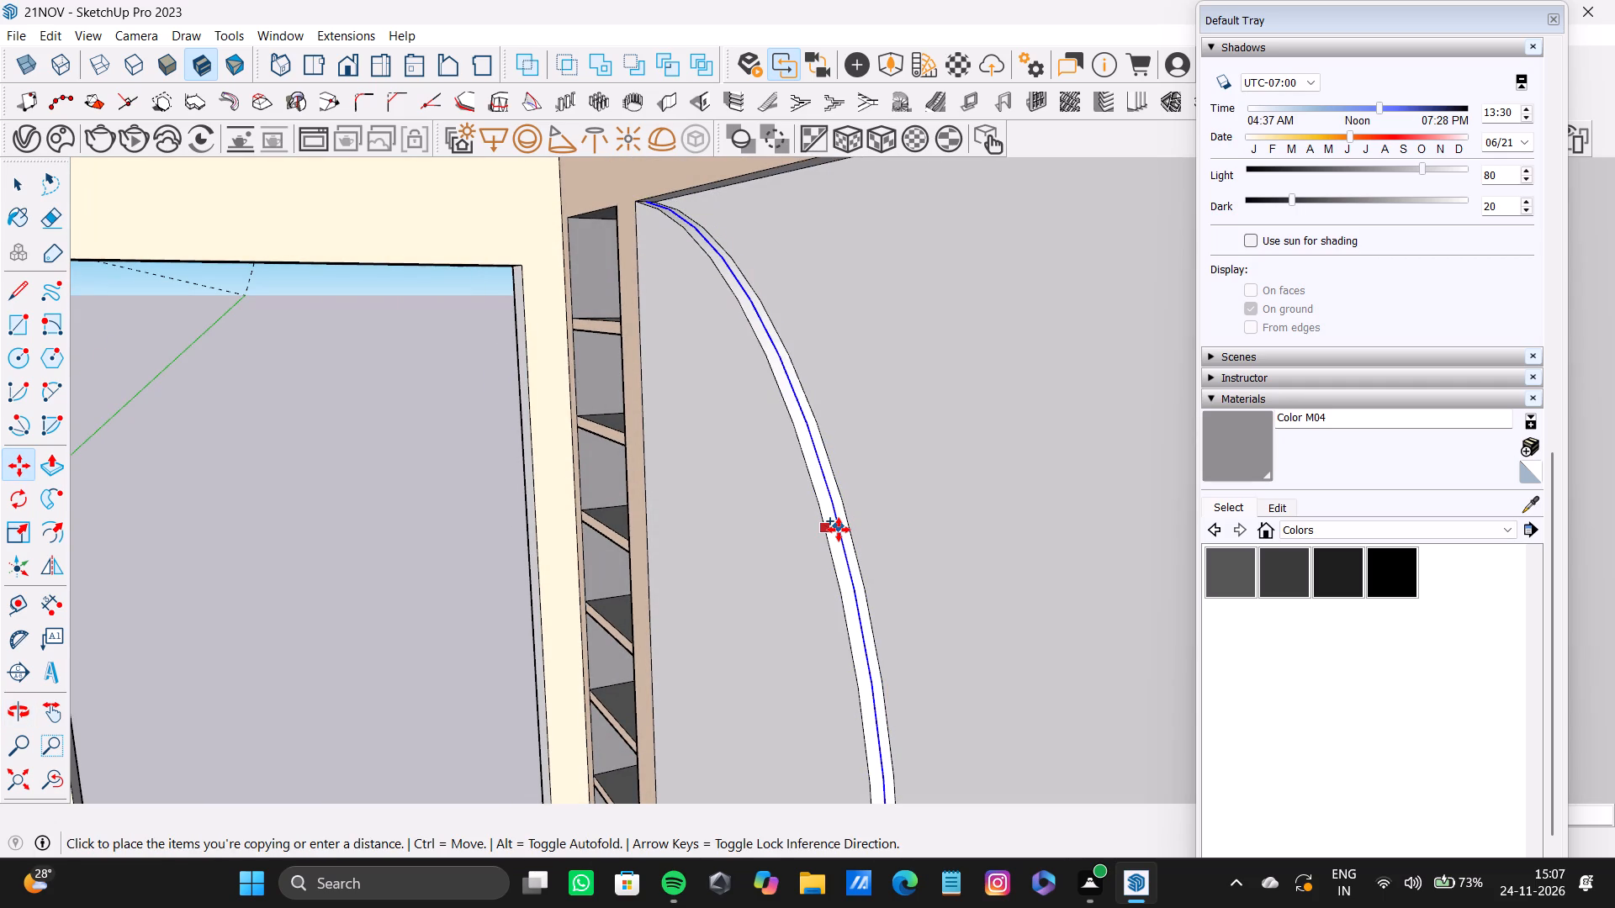
{"action": "left_click", "coordinate": [839, 530]}
{"action": "key", "text": "space"}
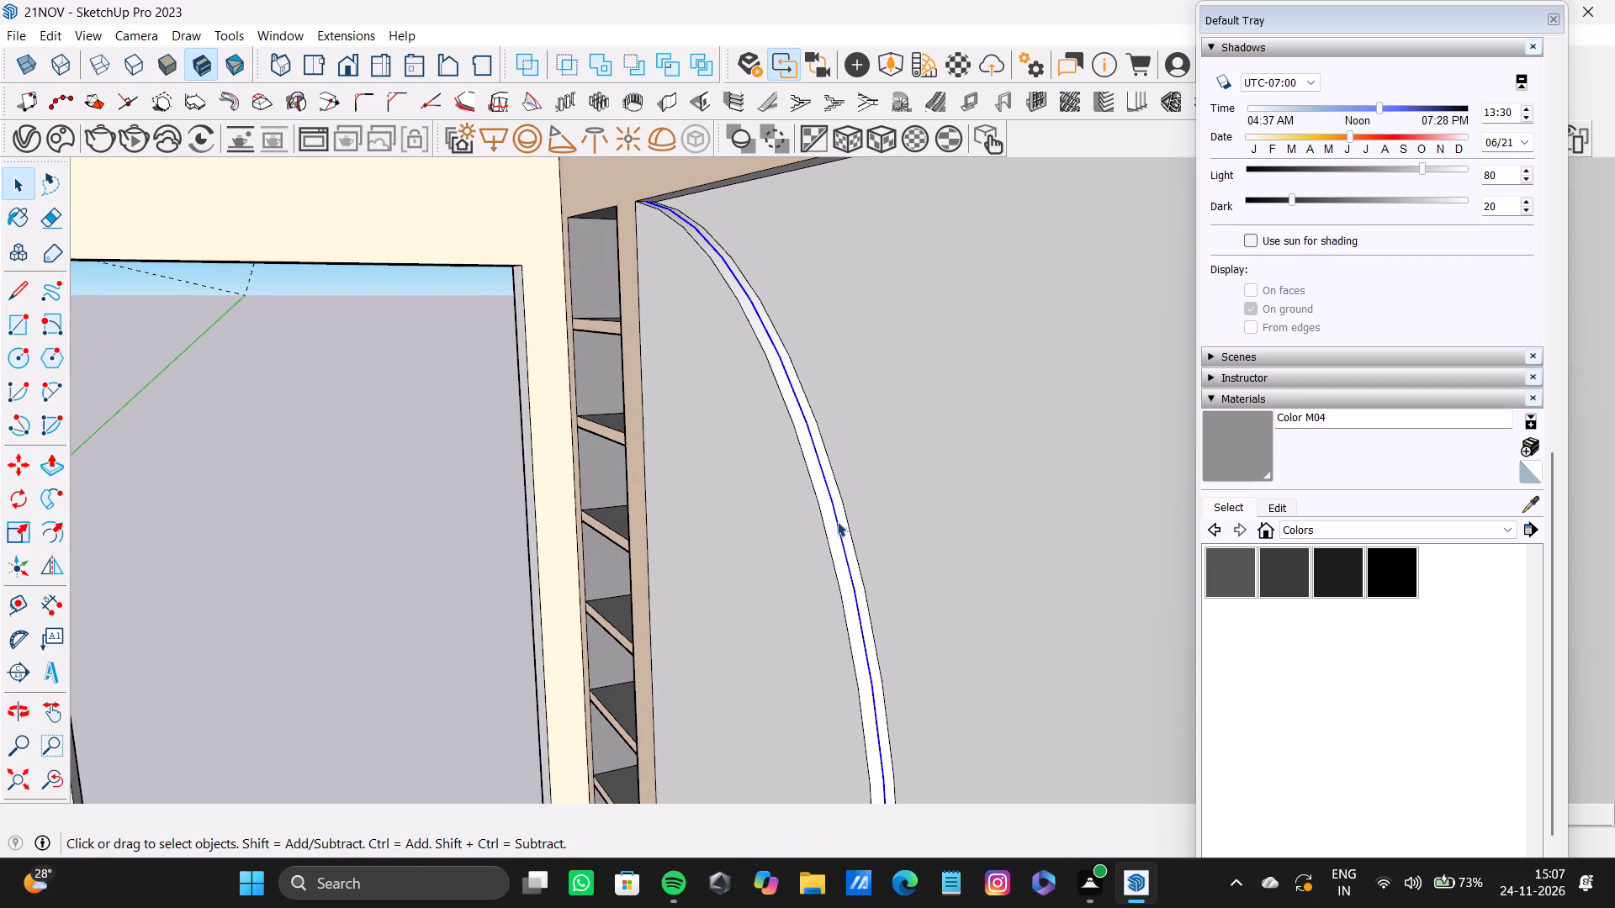
Group the inner half of the strip's upper arc, including its face and bounding edges.
{"action": "double_click", "coordinate": [825, 501], "text": "shift"}
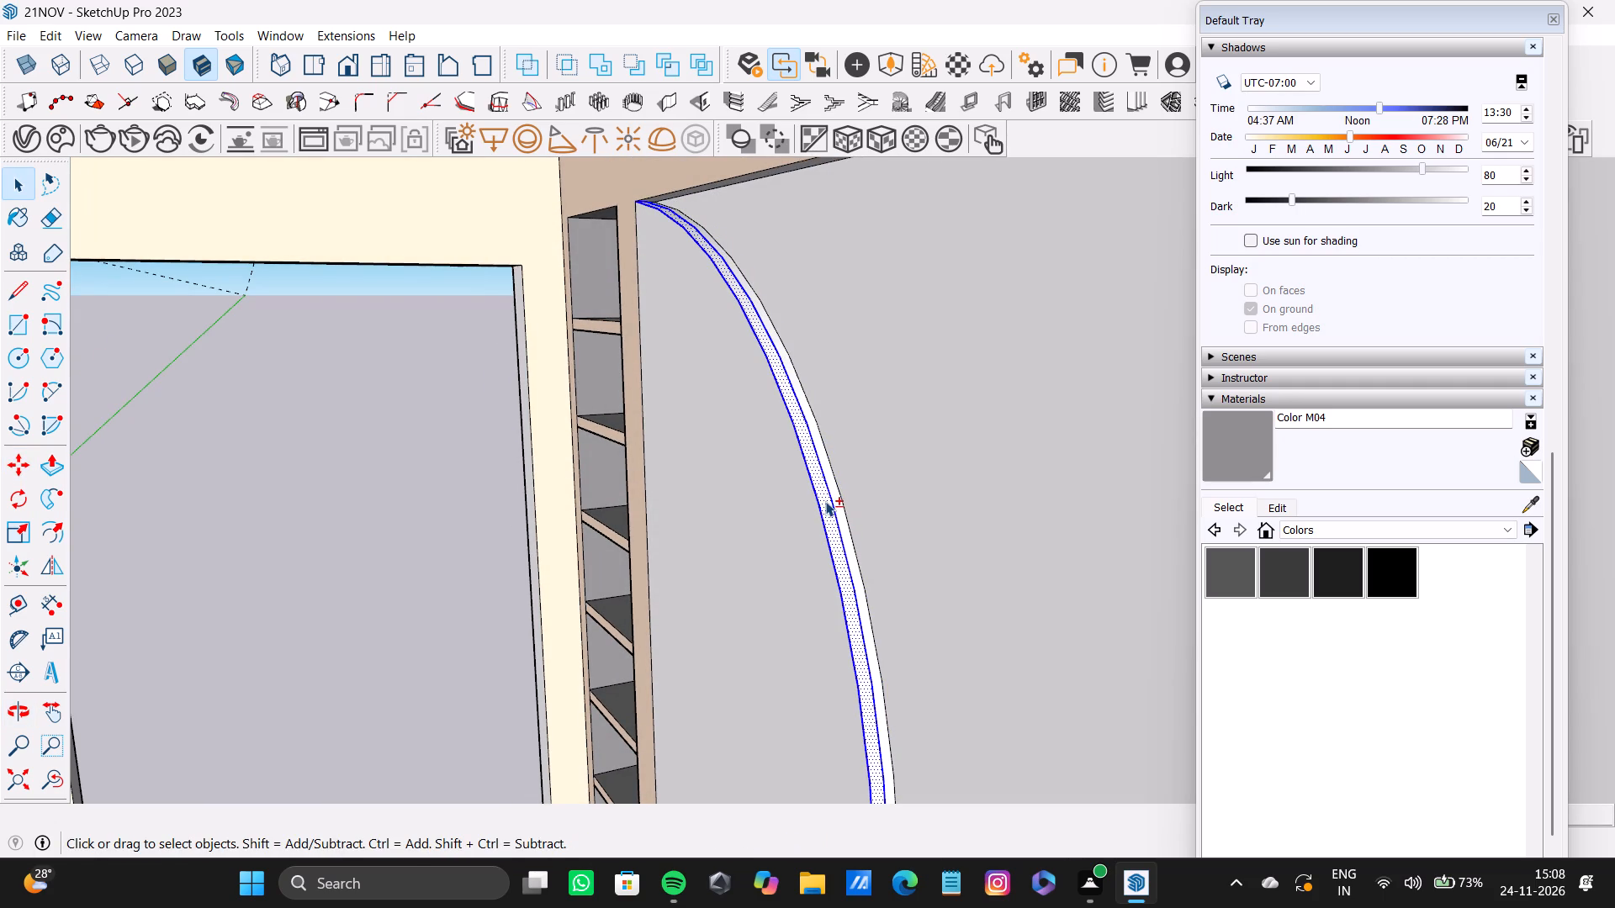
{"action": "scroll", "coordinate": [780, 399], "scroll_direction": "down", "scroll_amount": 4, "text": "shift"}
{"action": "middle_click_drag", "start_coordinate": [845, 545], "coordinate": [815, 284], "text": "shift"}
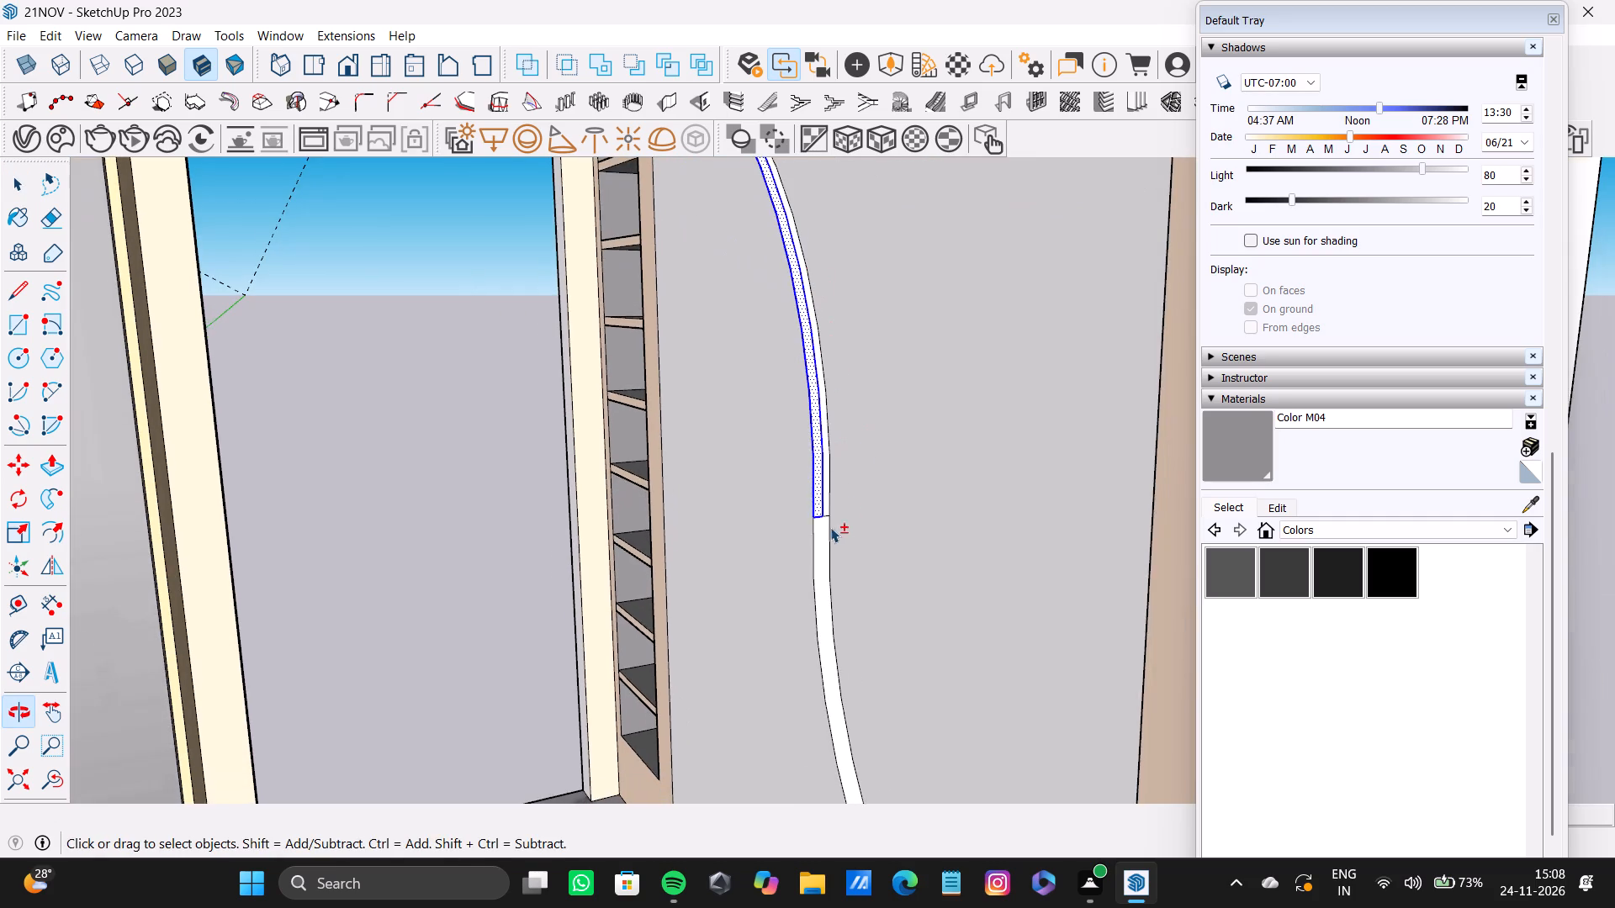
{"action": "scroll", "coordinate": [826, 535], "scroll_direction": "up", "scroll_amount": 4, "text": "shift"}
{"action": "middle_click_drag", "start_coordinate": [826, 535], "coordinate": [788, 352], "text": "shift"}
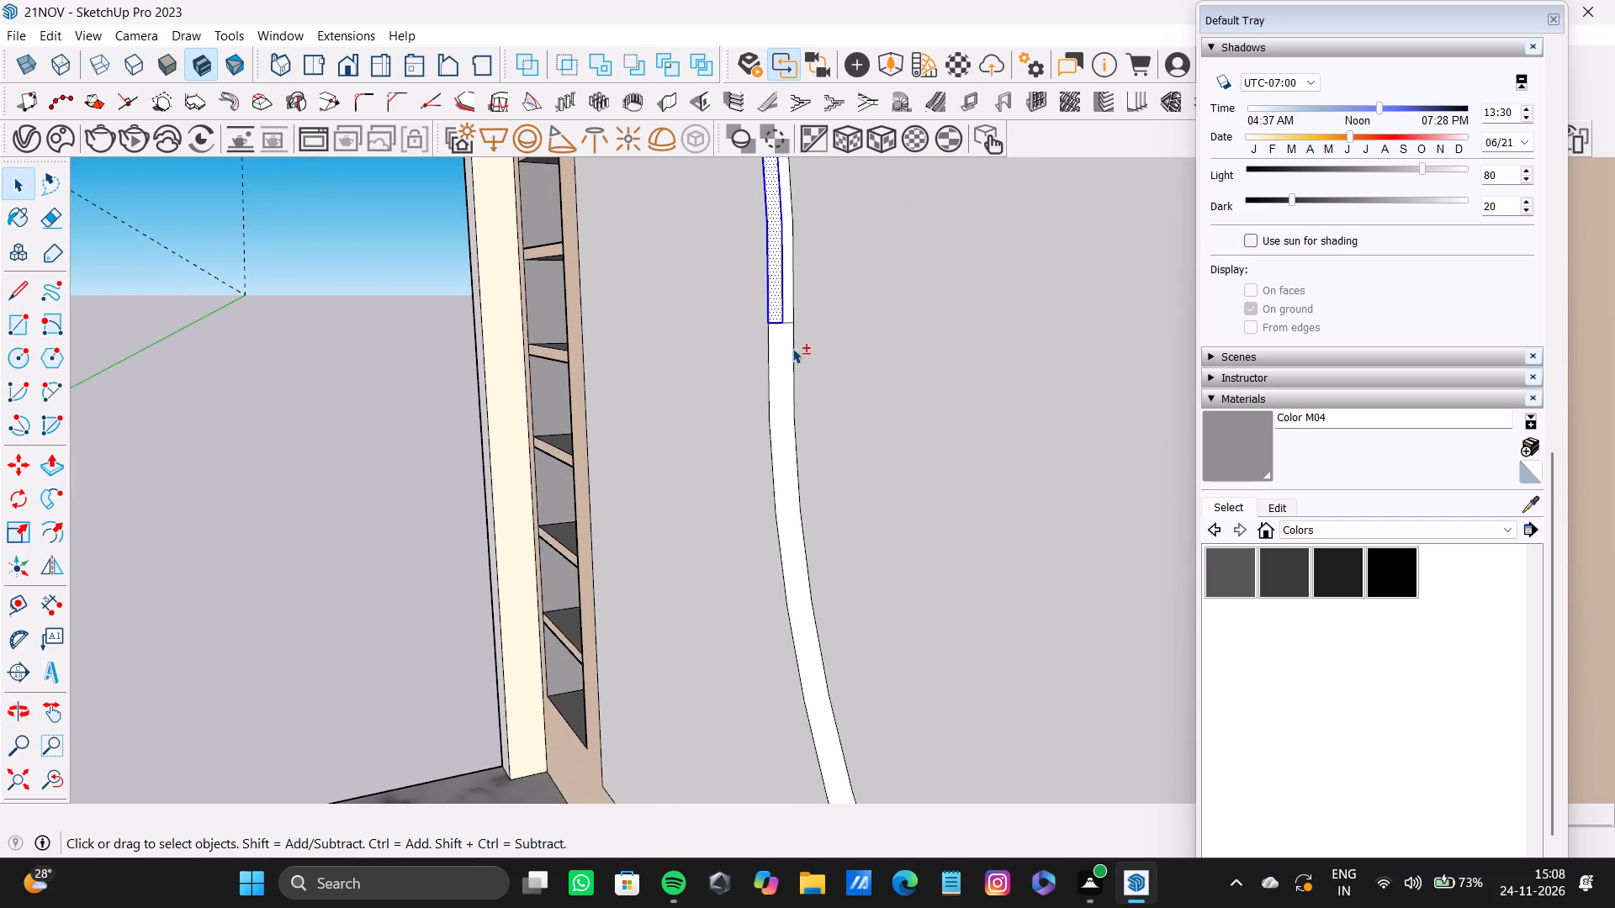
{"action": "middle_click_drag", "start_coordinate": [832, 203], "coordinate": [843, 542], "text": "shift"}
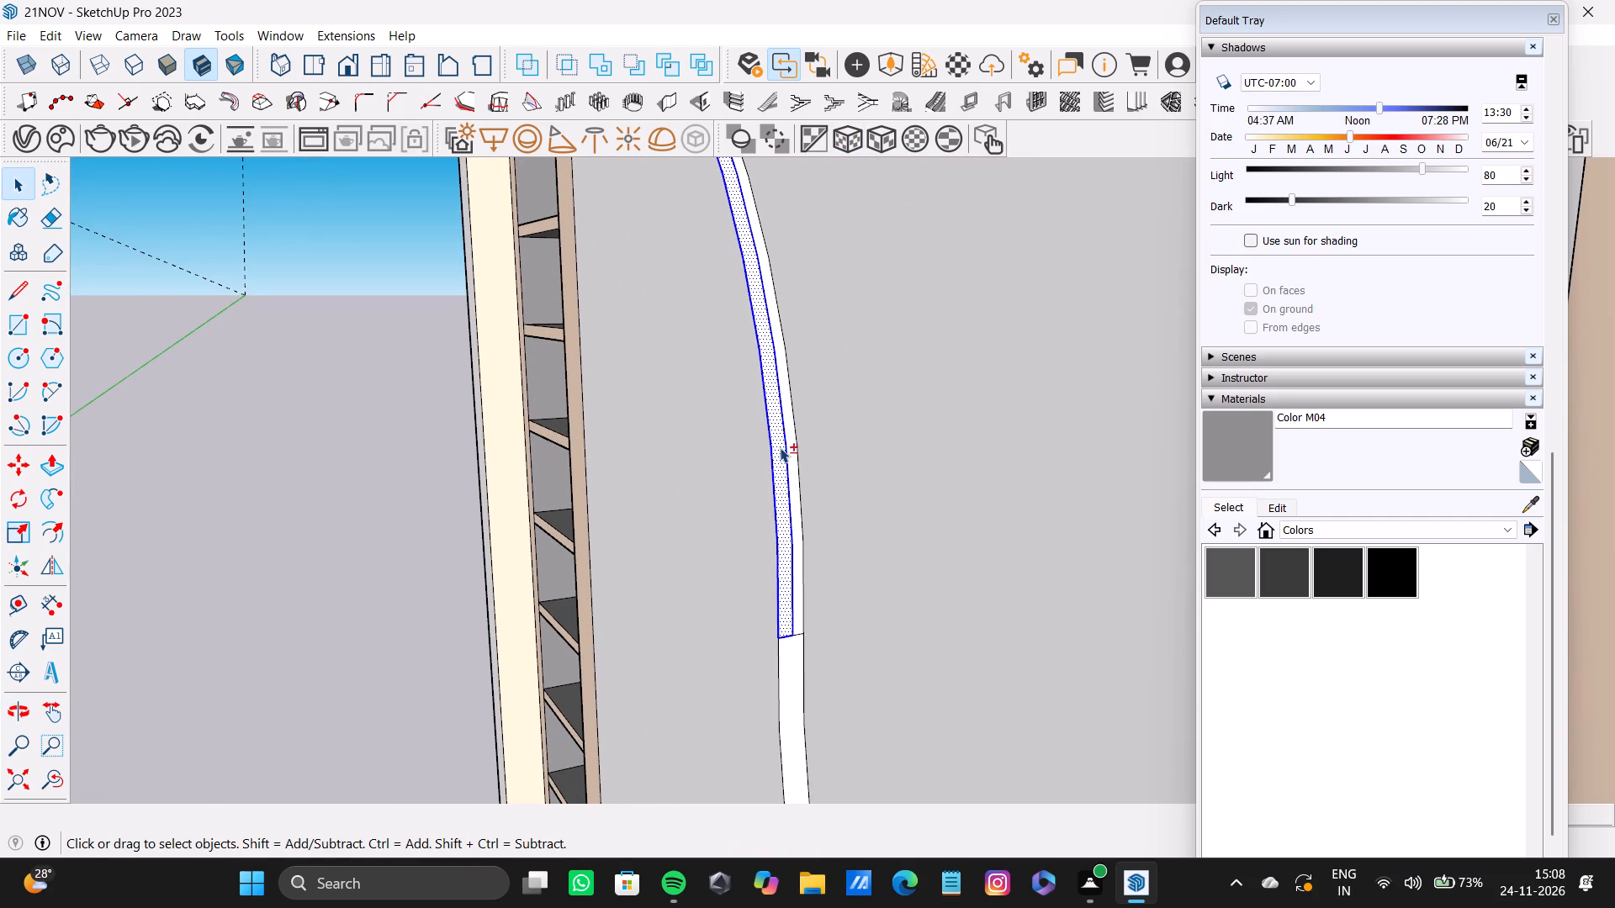
{"action": "right_click", "coordinate": [780, 447], "text": "shift"}
{"action": "left_click", "coordinate": [847, 610], "text": "shift"}
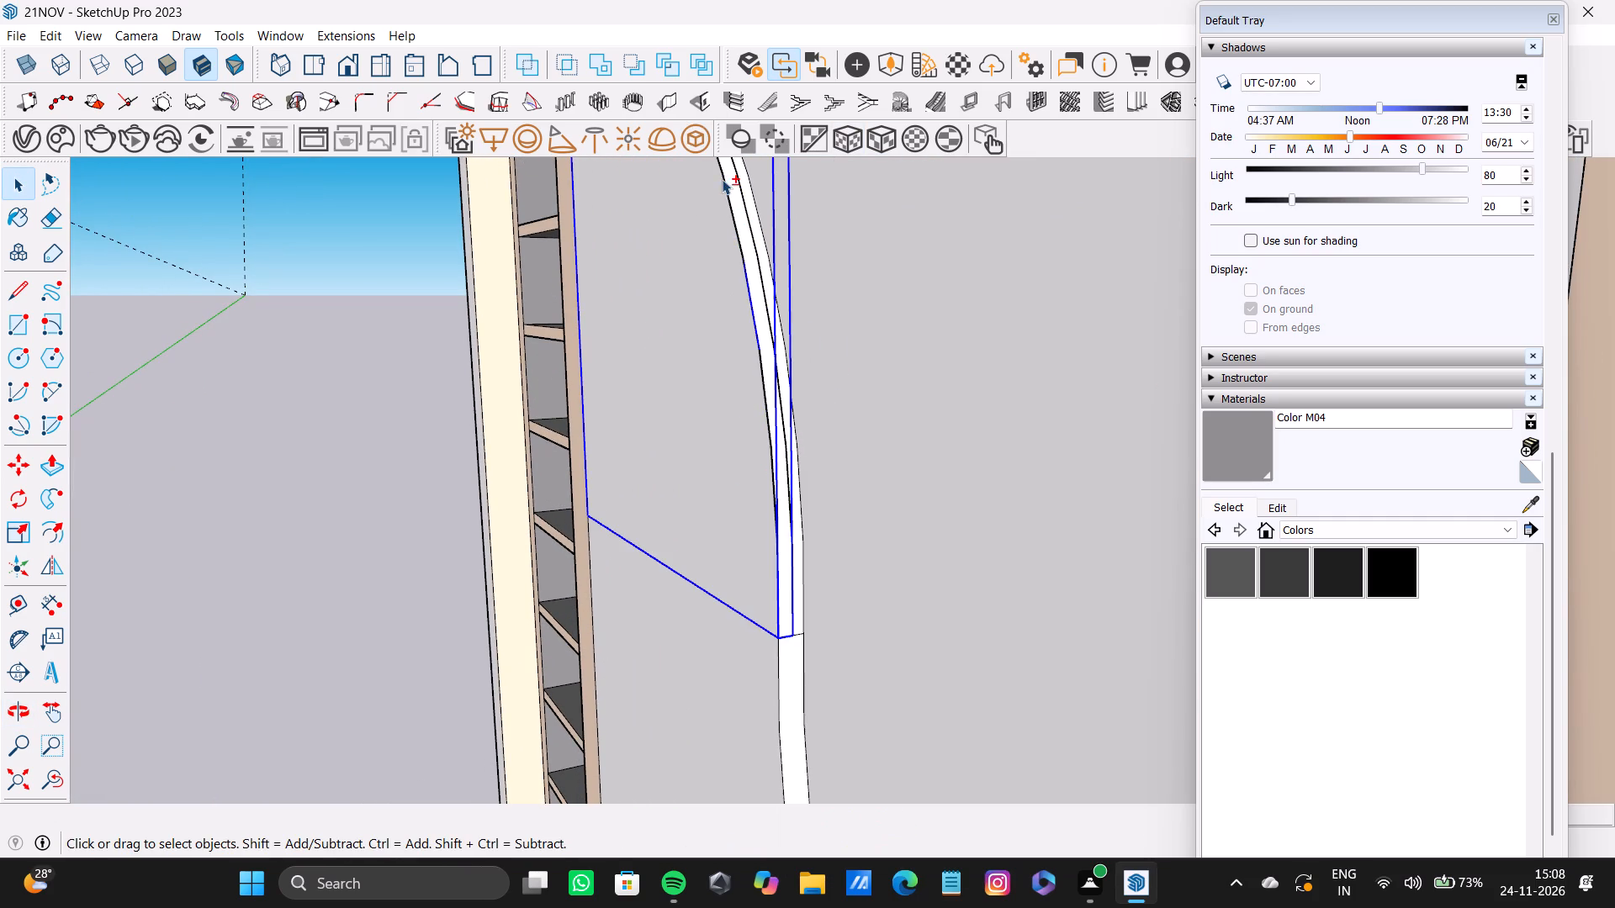
Convert the grouped inner half of the strip's upper arc into a V-Ray mesh light.
{"action": "left_click", "coordinate": [696, 142], "text": "shift"}
{"action": "scroll", "coordinate": [798, 412], "scroll_direction": "down", "scroll_amount": 4, "text": "shift"}
{"action": "middle_click_drag", "start_coordinate": [808, 454], "coordinate": [794, 242], "text": "shift"}
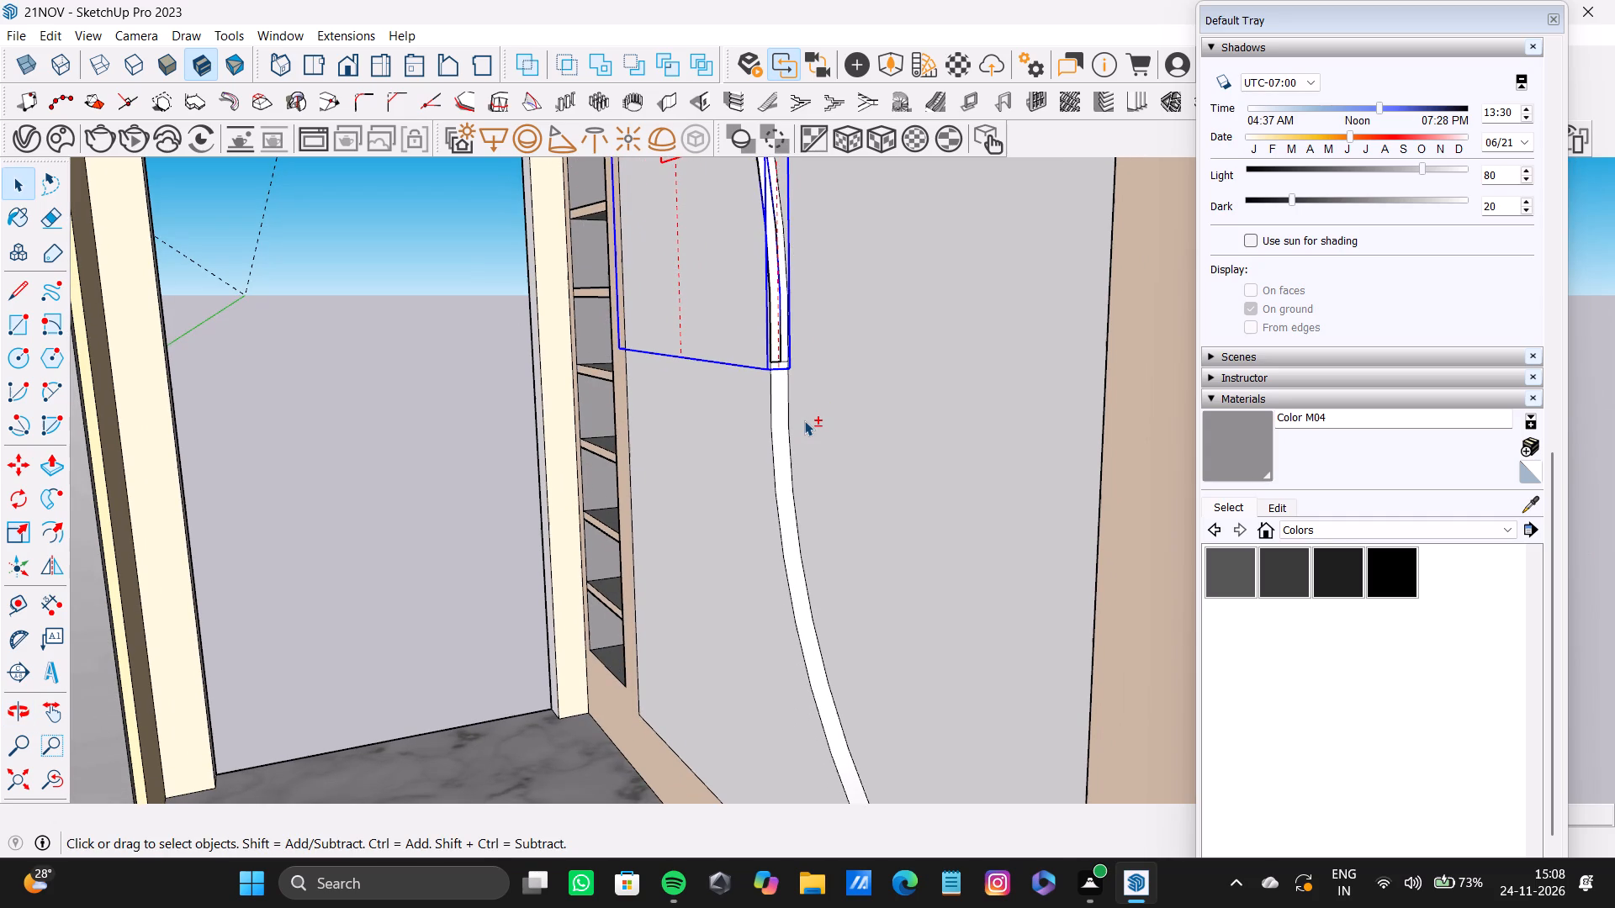
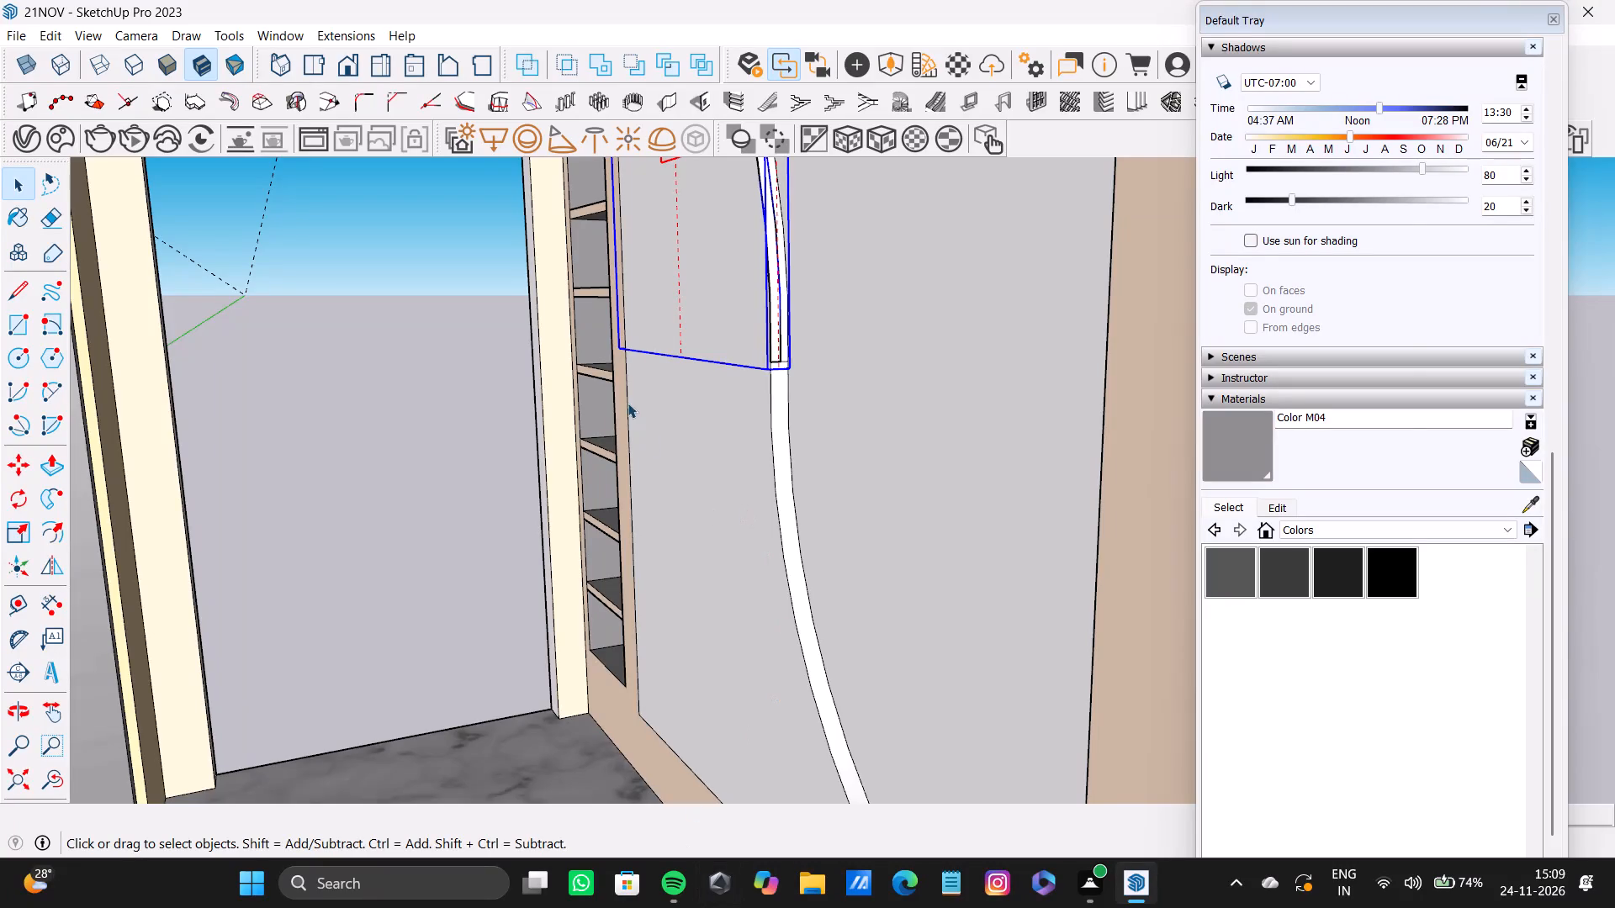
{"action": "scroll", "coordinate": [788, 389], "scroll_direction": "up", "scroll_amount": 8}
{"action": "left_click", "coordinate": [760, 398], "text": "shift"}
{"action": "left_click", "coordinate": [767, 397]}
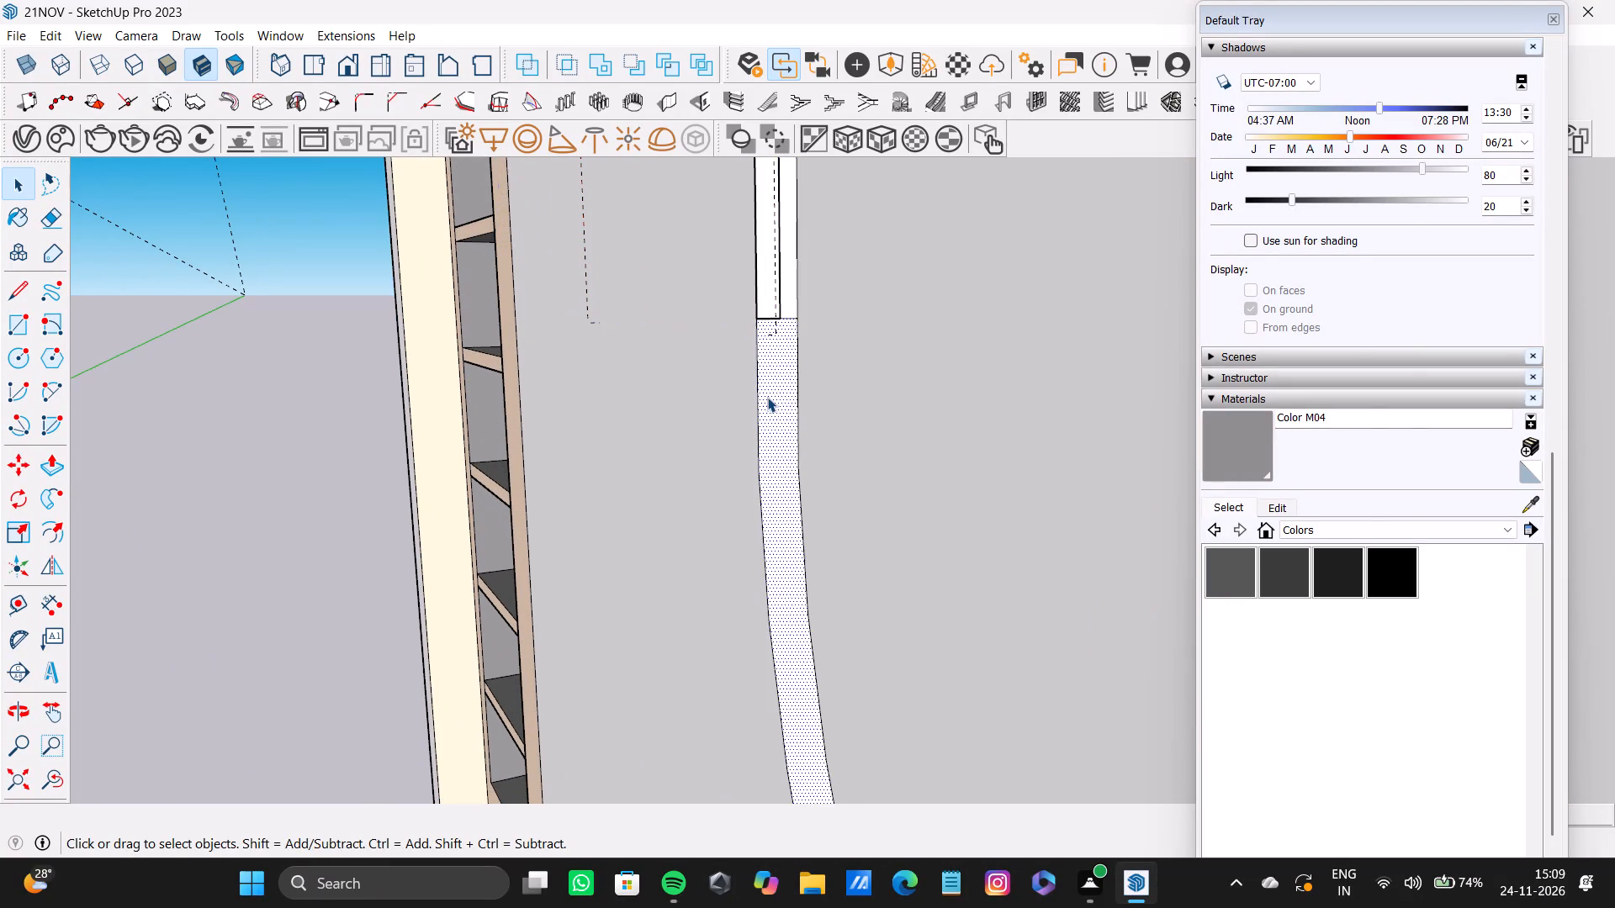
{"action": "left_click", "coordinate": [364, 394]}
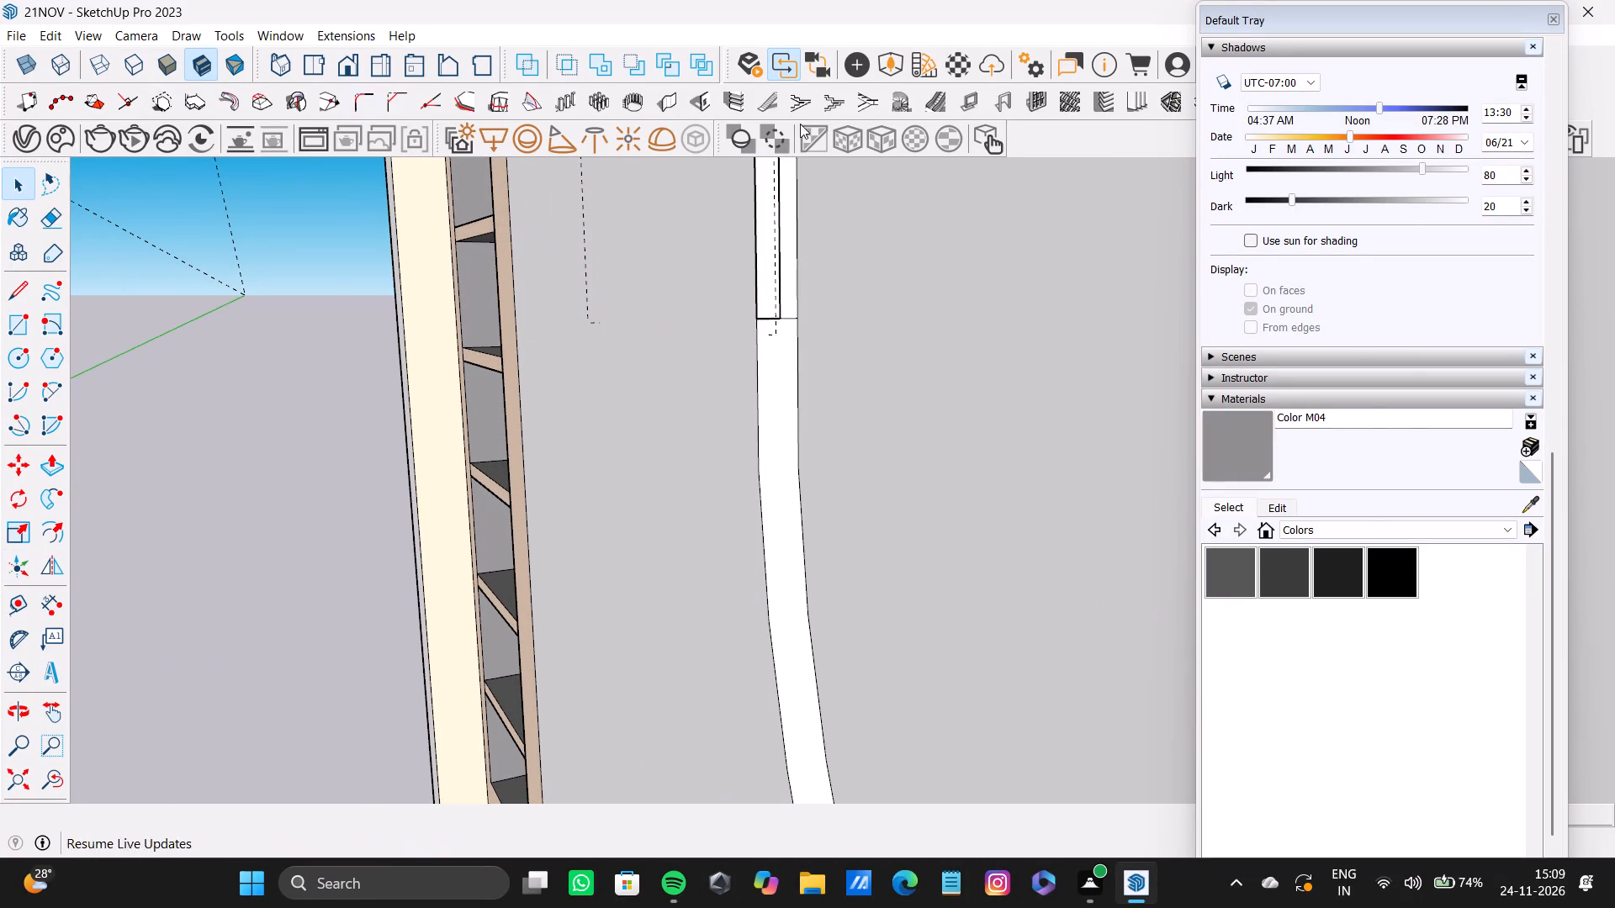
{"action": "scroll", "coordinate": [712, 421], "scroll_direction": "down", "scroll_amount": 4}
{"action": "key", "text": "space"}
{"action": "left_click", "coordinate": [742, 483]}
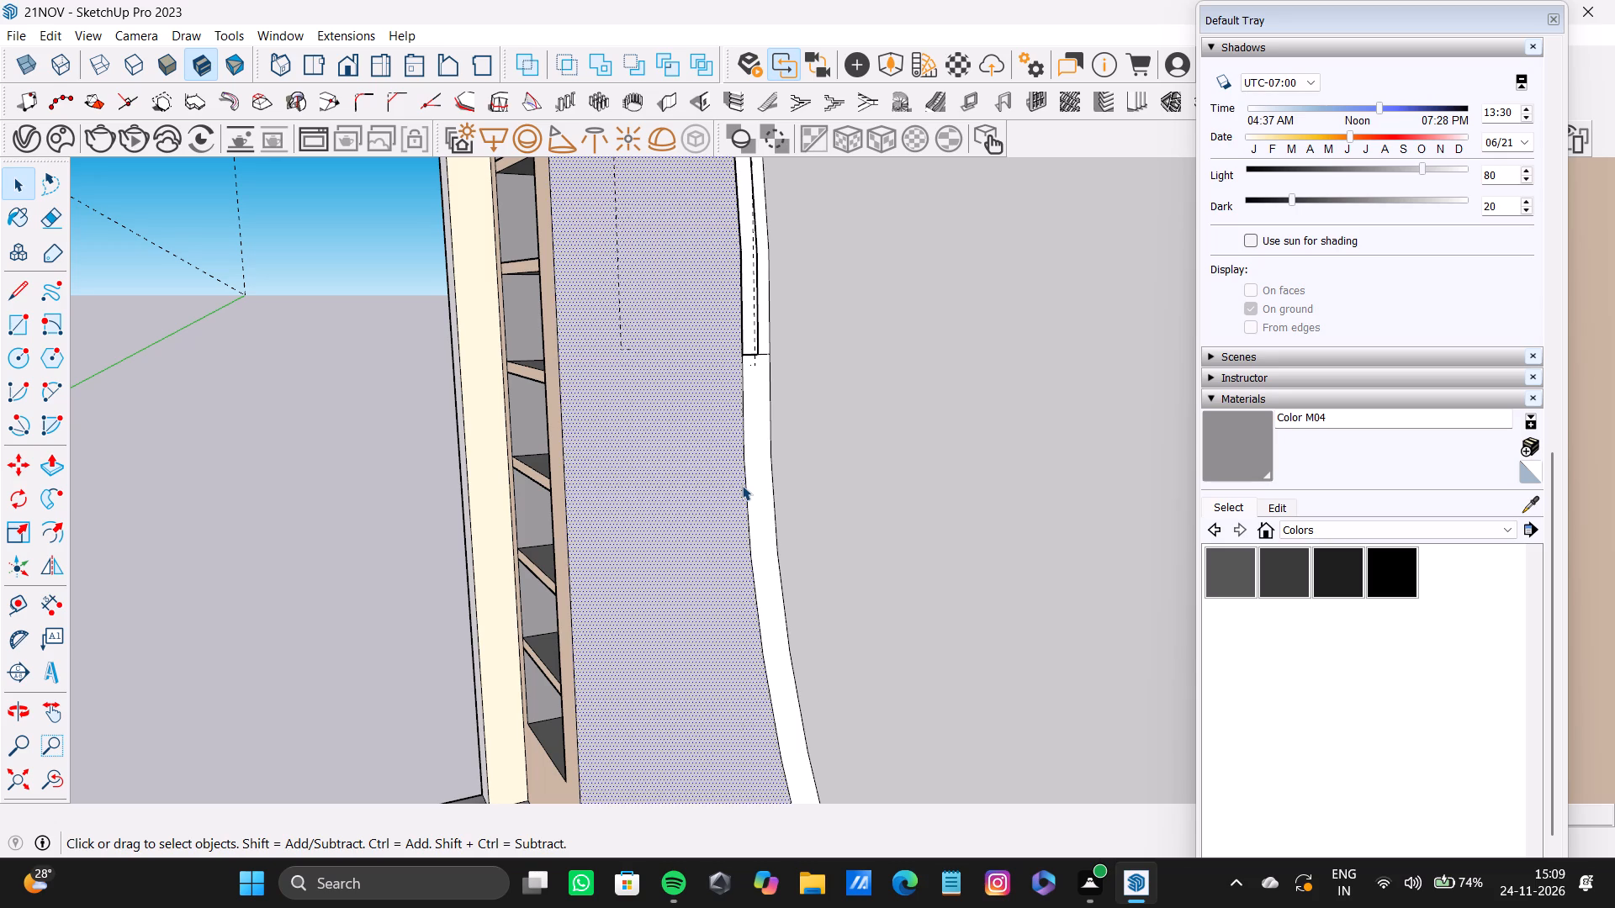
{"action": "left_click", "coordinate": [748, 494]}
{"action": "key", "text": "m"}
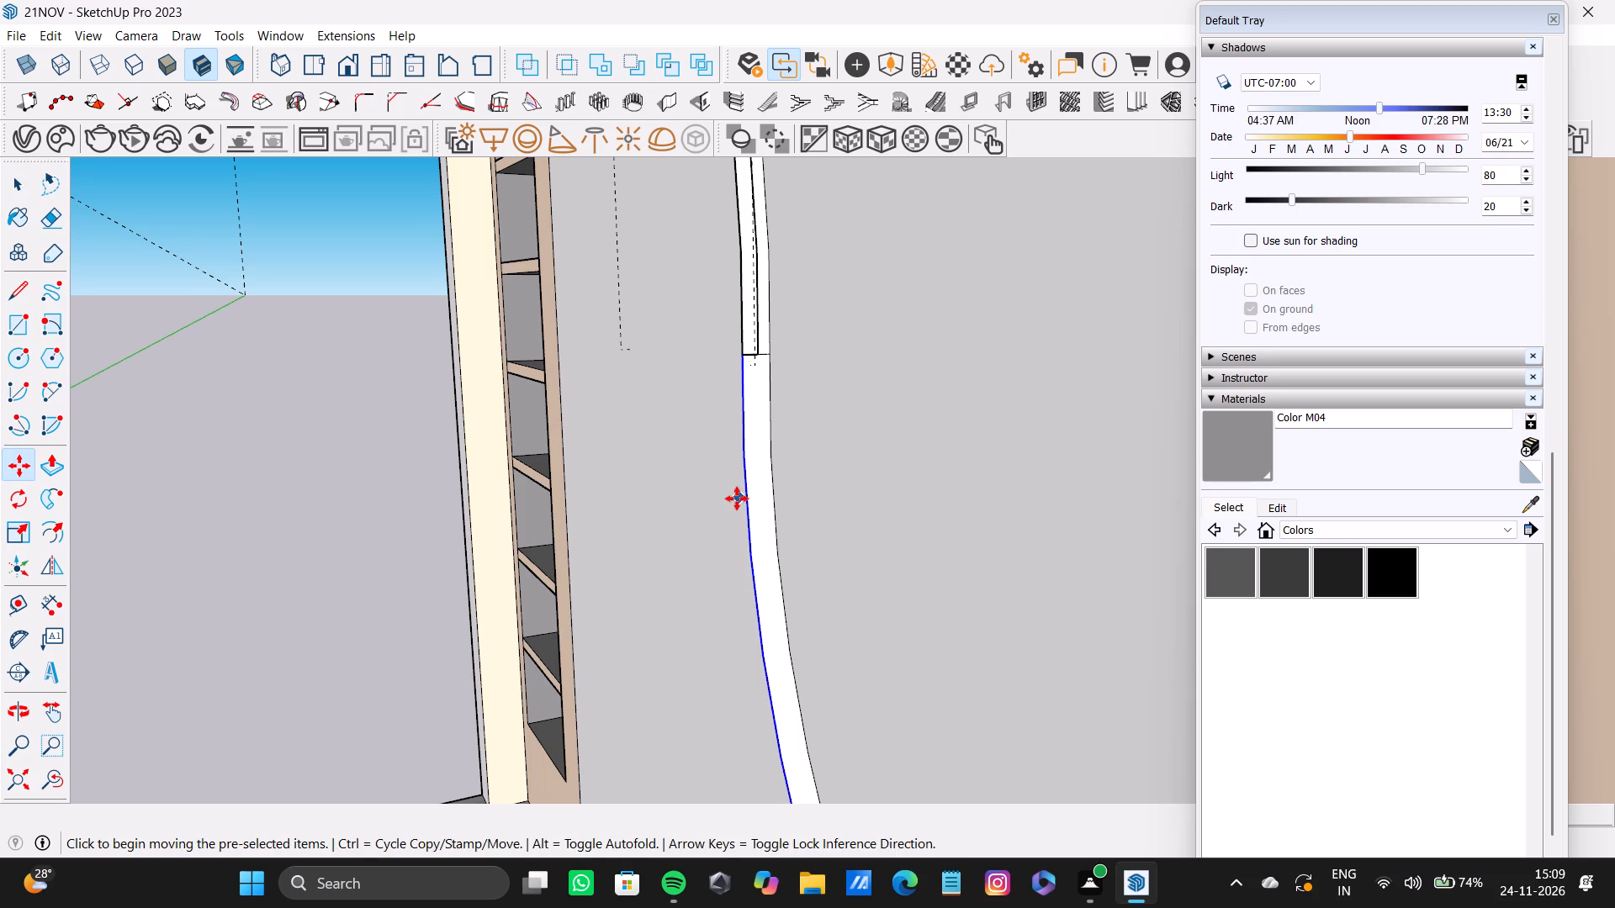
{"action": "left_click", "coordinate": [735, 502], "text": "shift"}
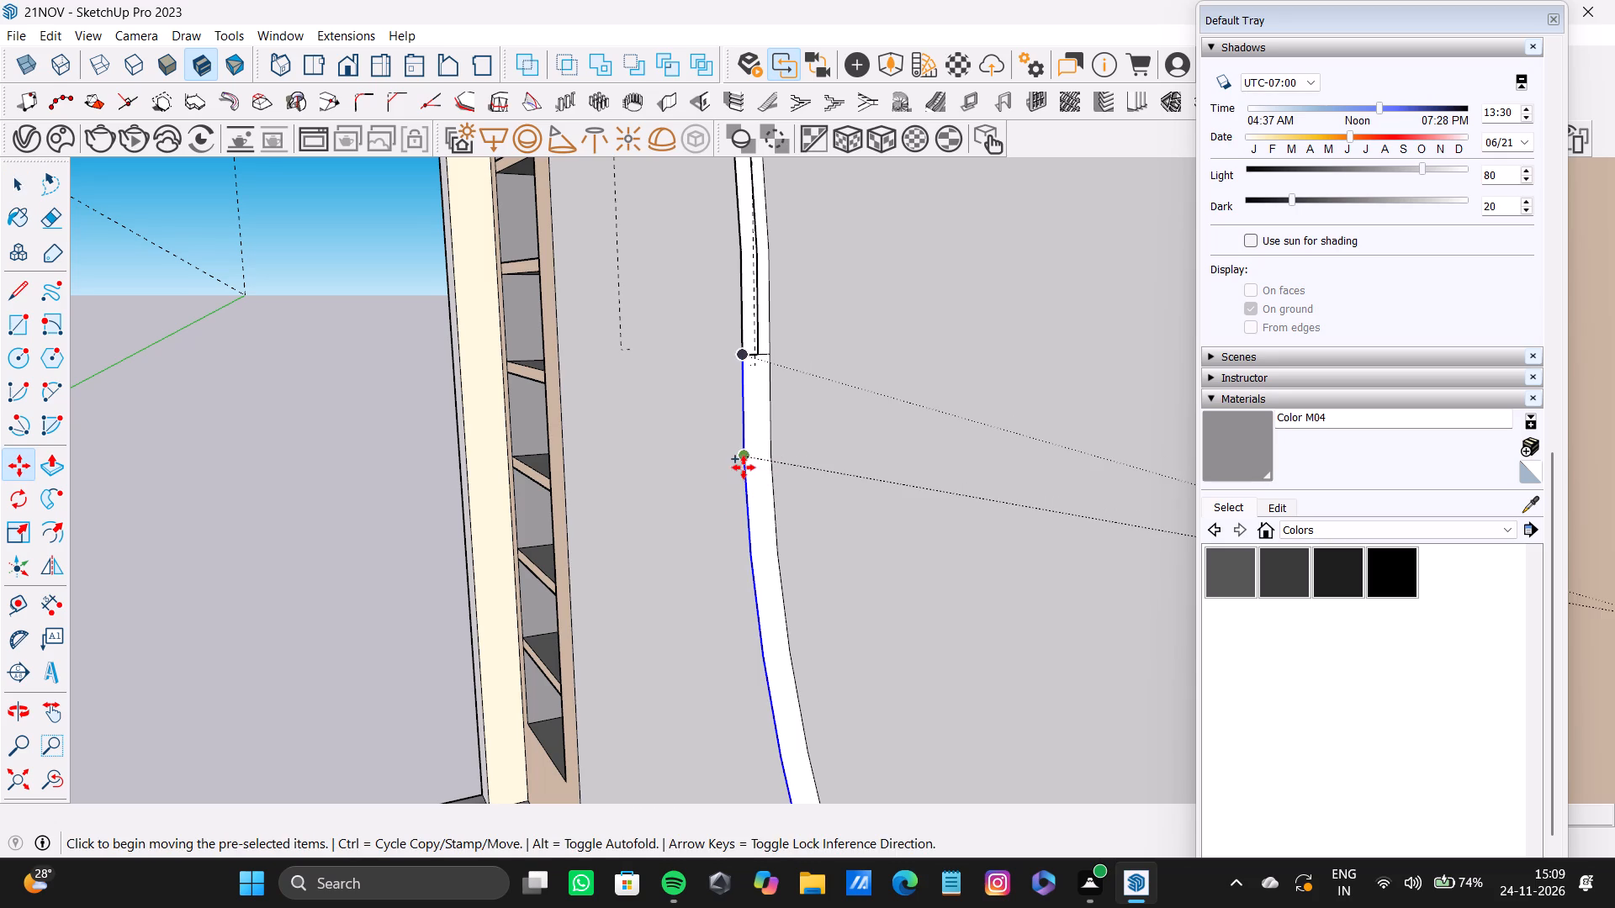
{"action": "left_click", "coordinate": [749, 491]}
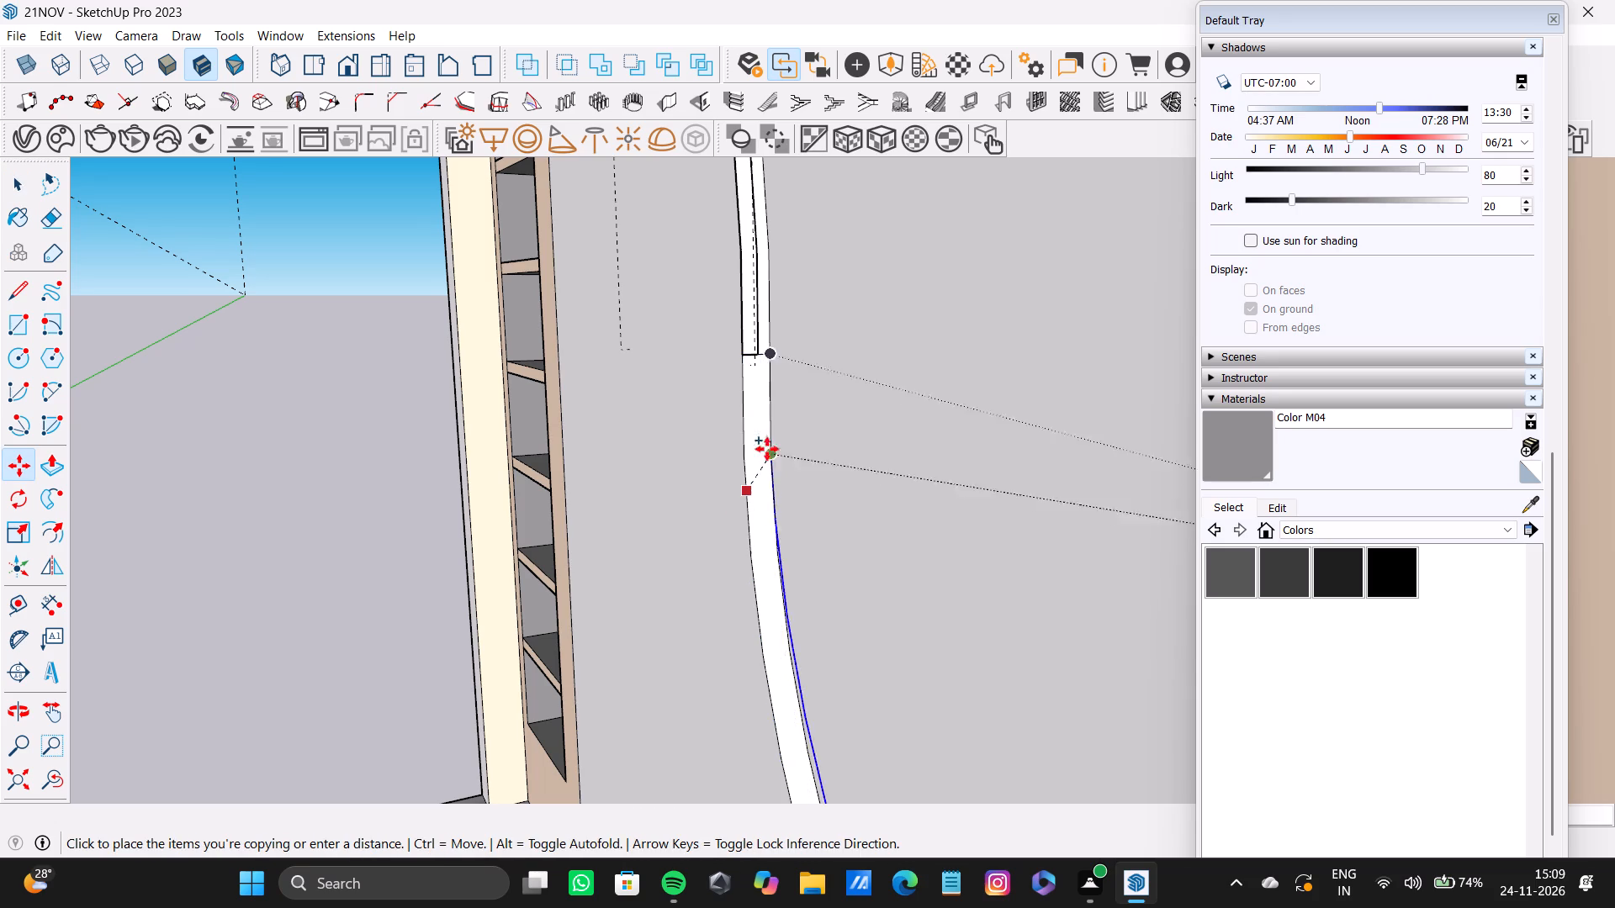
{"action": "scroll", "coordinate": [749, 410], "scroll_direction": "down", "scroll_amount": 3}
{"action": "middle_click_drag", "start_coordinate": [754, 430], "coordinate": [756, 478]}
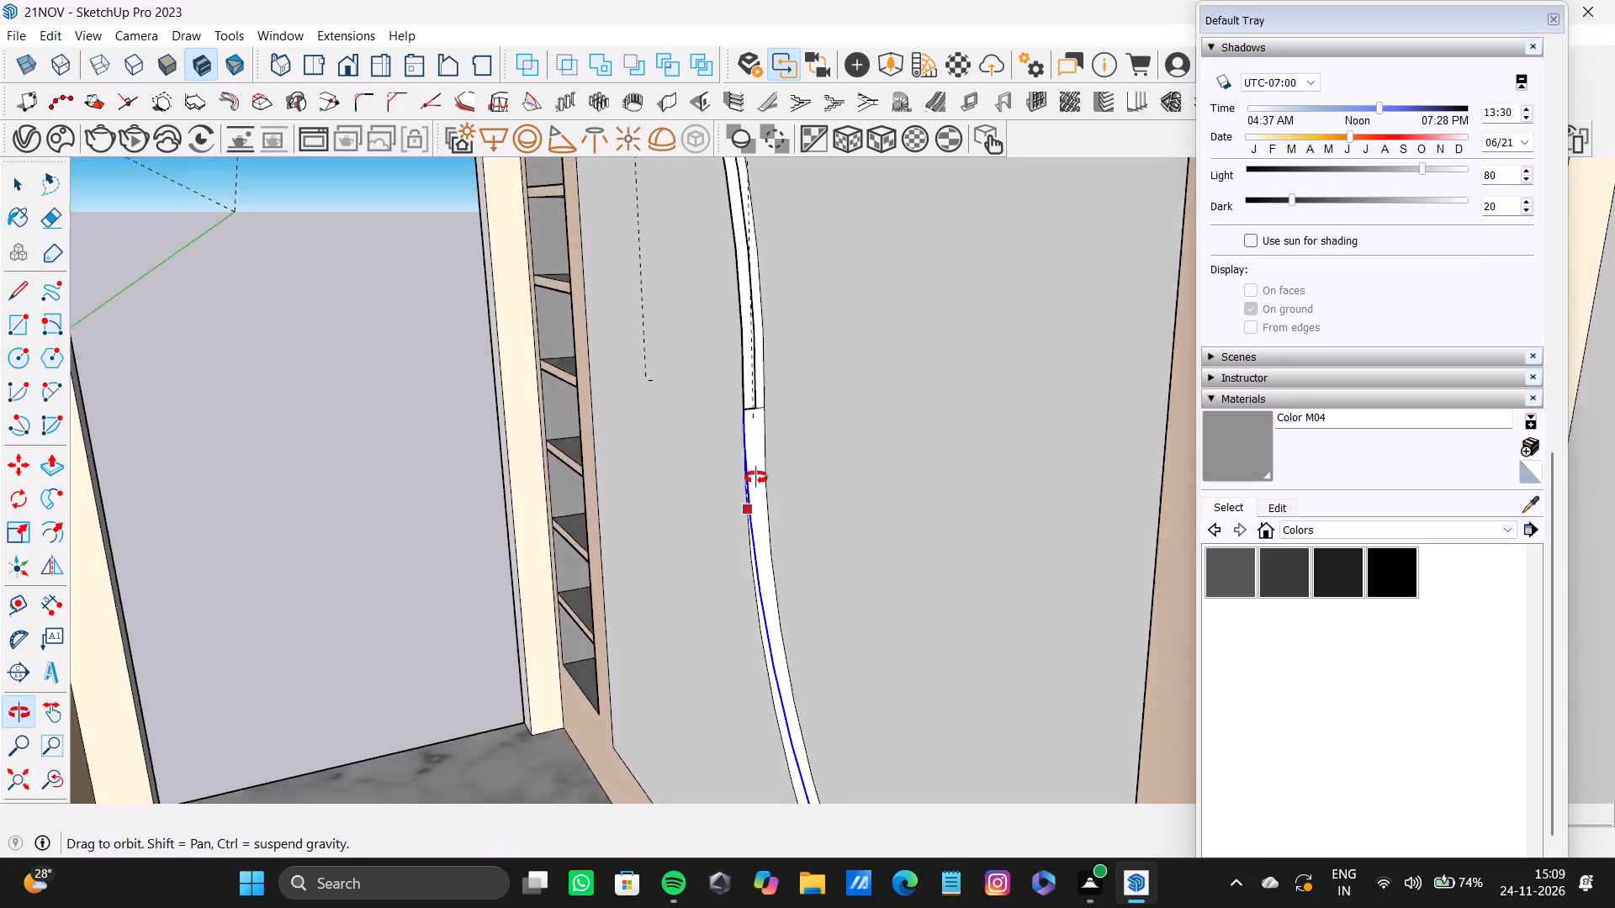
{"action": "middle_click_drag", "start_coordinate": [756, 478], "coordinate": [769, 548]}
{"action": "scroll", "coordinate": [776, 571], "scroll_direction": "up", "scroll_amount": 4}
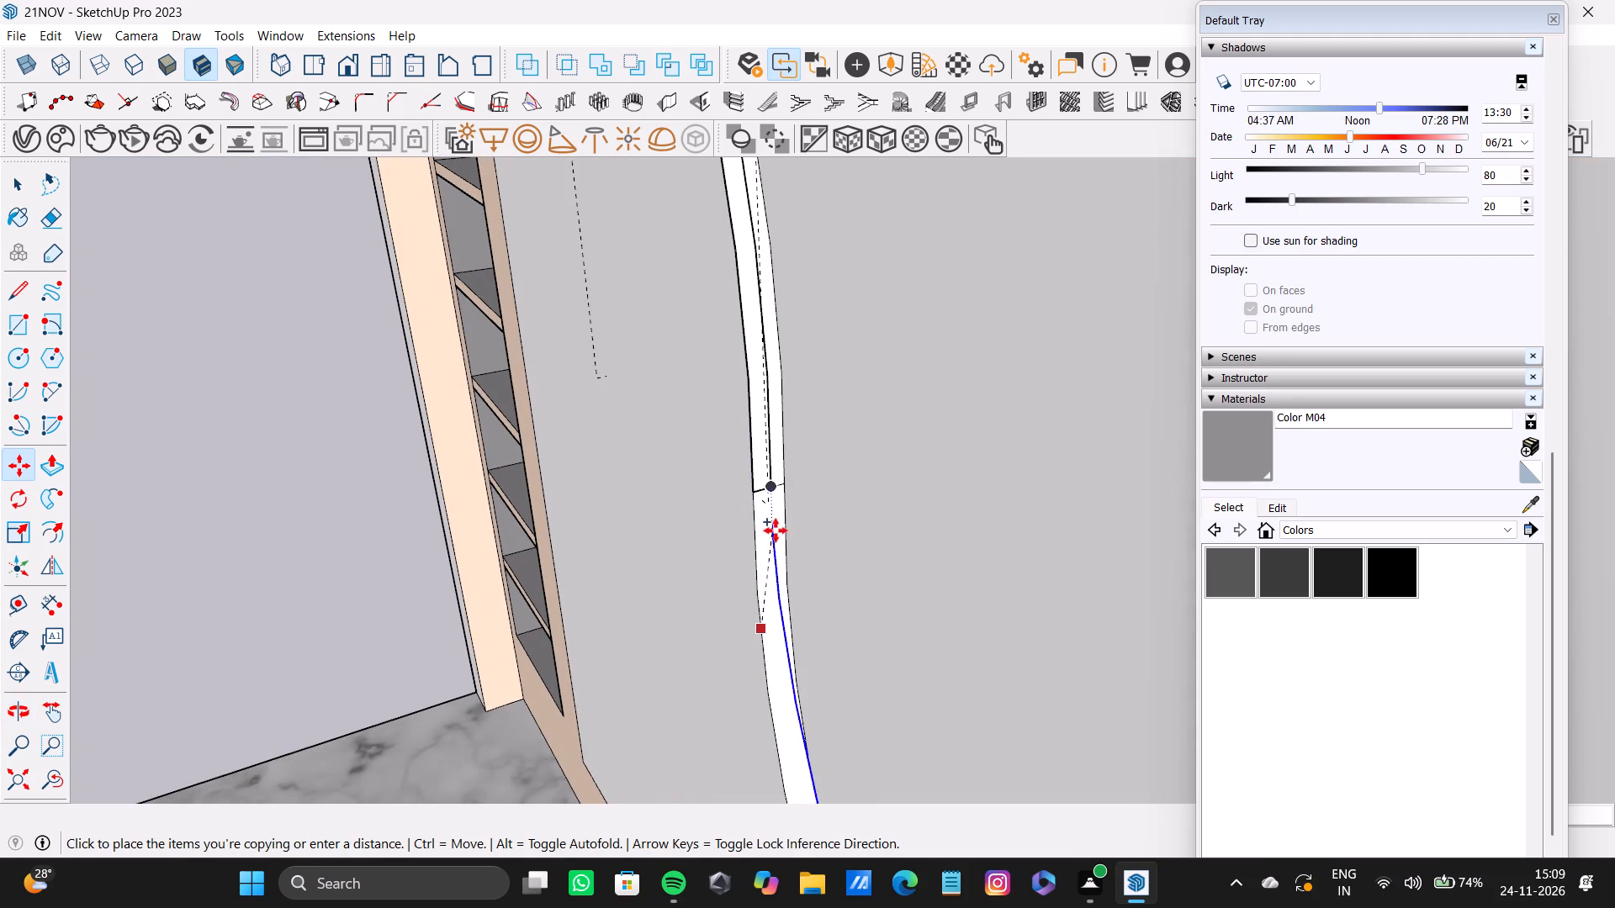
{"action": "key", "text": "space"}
Copy the inner edge of the S-shaped strip's lower arc to the middle of the strip's width, level with the upper mesh light's edge.
{"action": "scroll", "coordinate": [742, 549], "scroll_direction": "down", "scroll_amount": 4}
{"action": "middle_click_drag", "start_coordinate": [742, 549], "coordinate": [737, 494]}
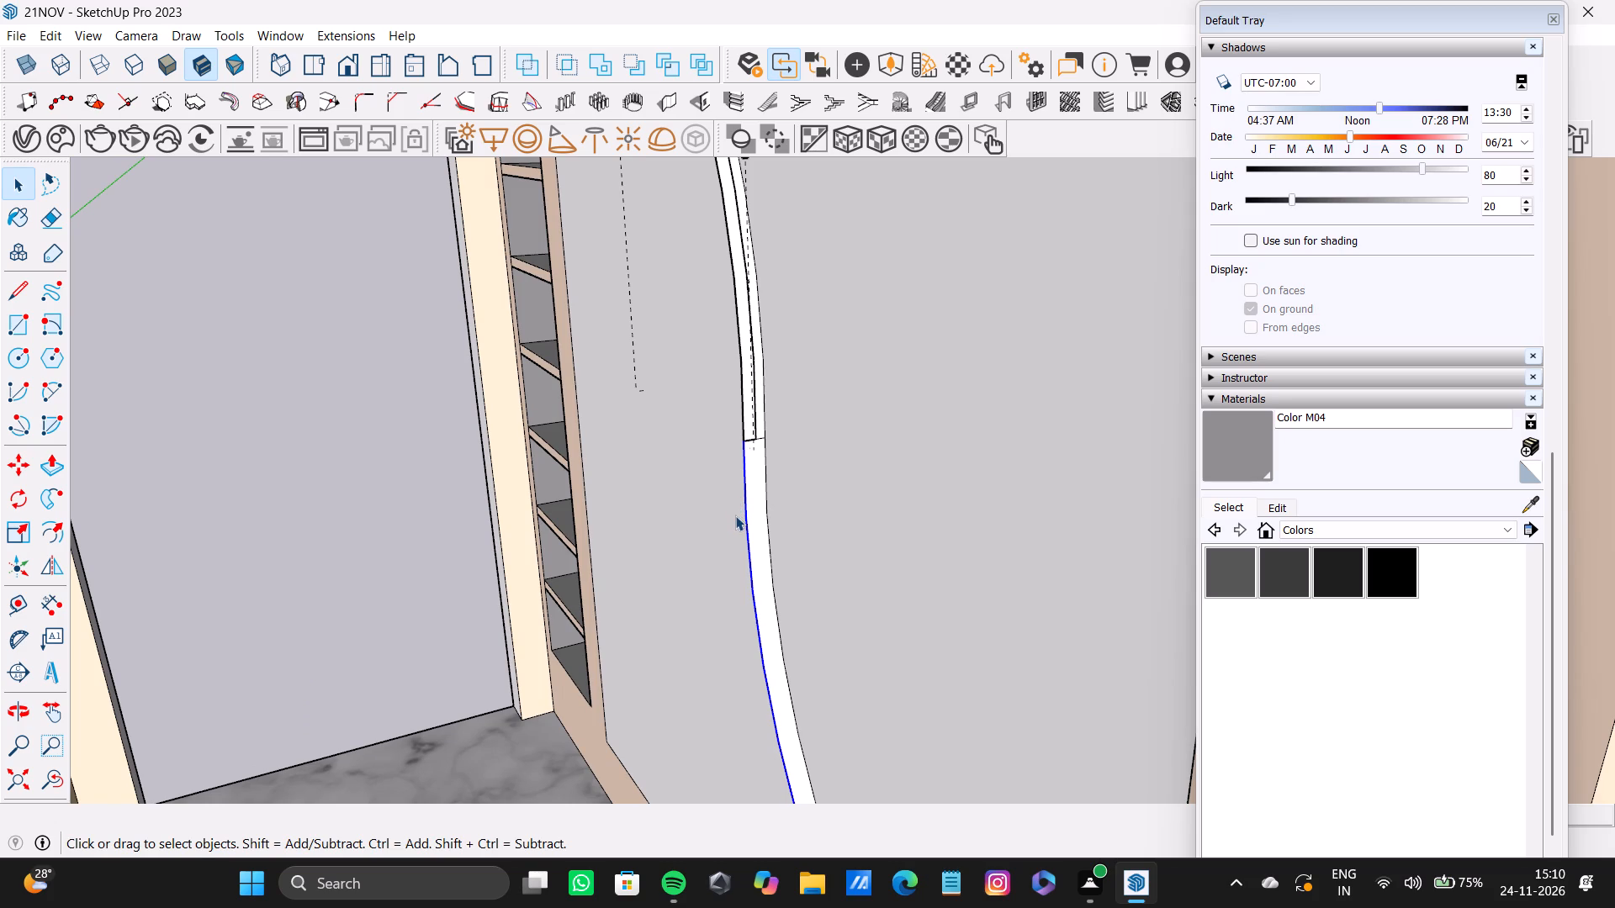
{"action": "key", "text": "m"}
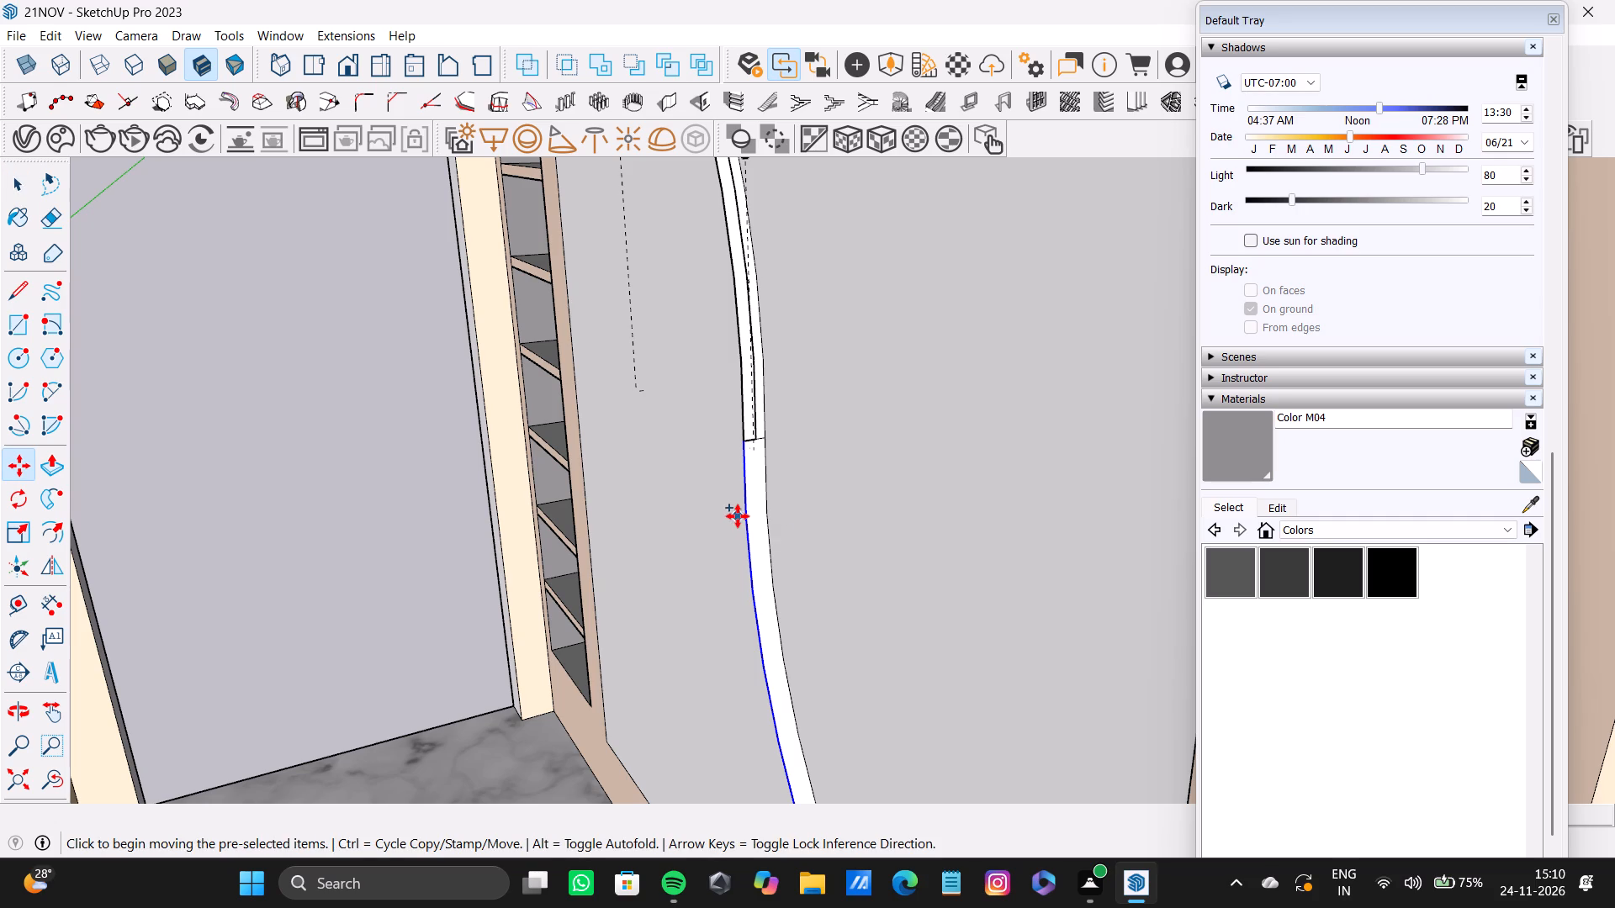
{"action": "scroll", "coordinate": [760, 531], "scroll_direction": "up", "scroll_amount": 1}
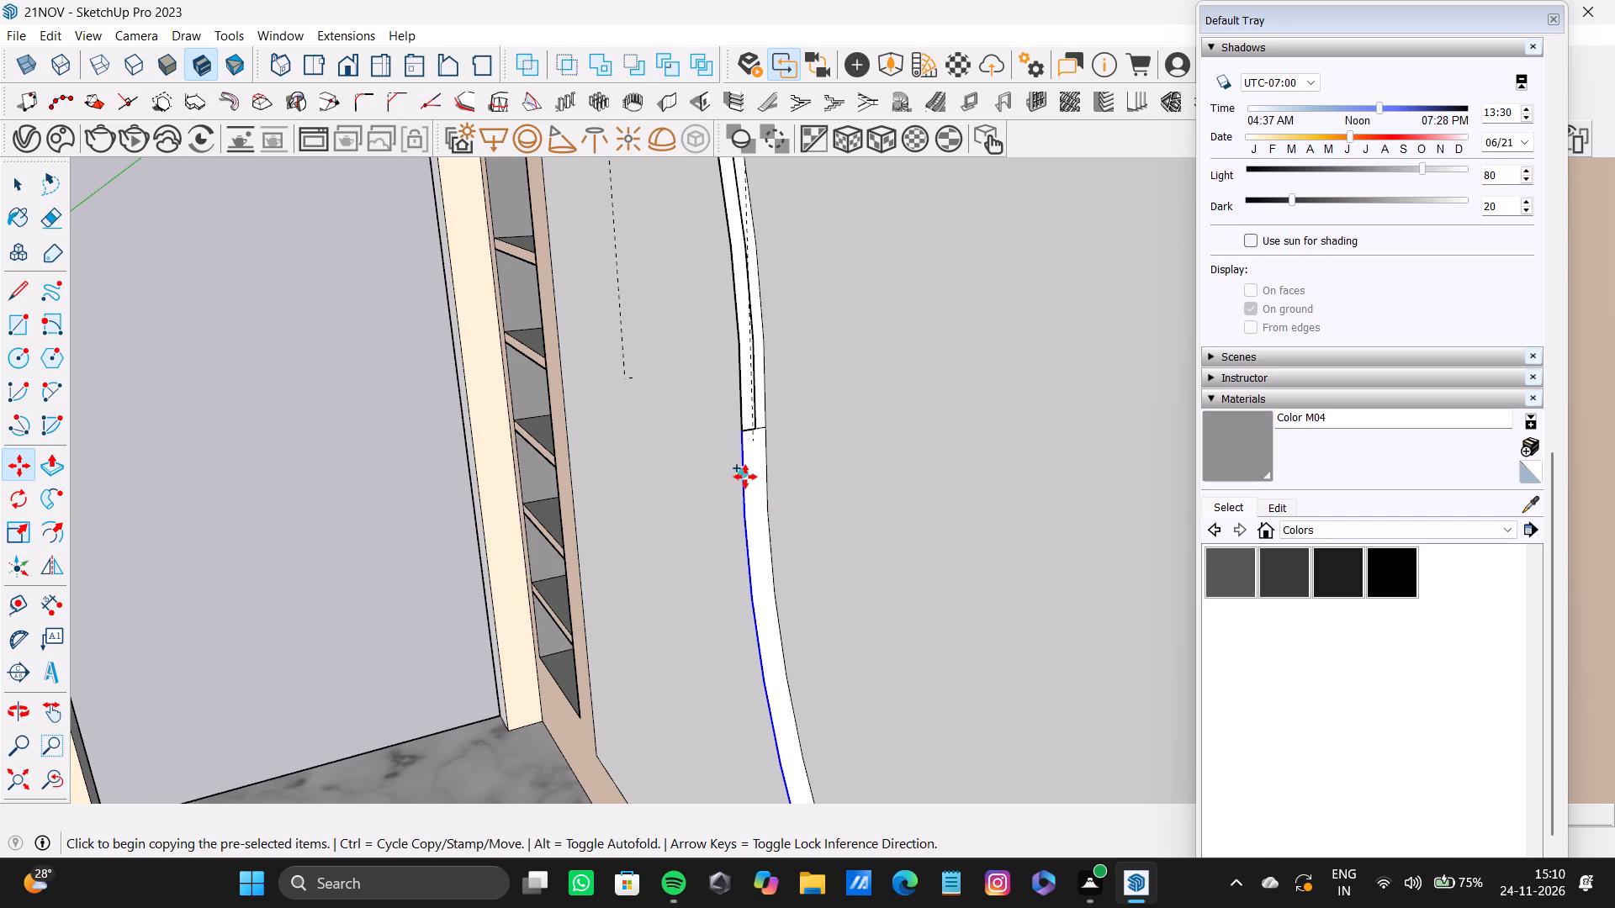
{"action": "middle_click_drag", "start_coordinate": [746, 475], "coordinate": [723, 509]}
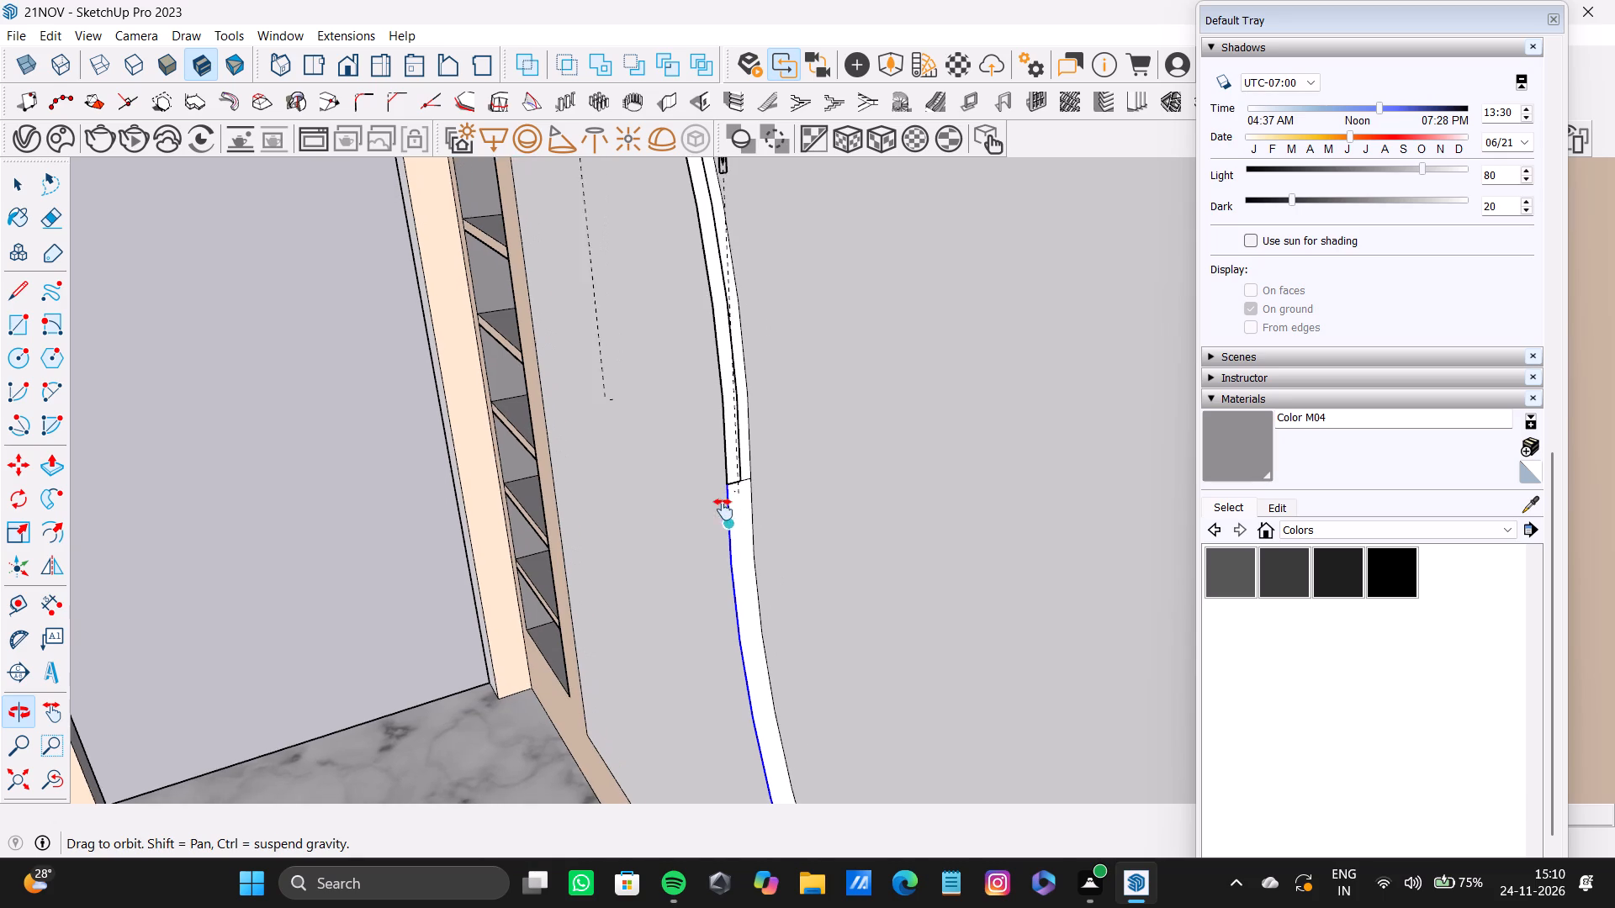
{"action": "middle_click_drag", "start_coordinate": [723, 509], "coordinate": [722, 511]}
{"action": "scroll", "coordinate": [744, 510], "scroll_direction": "up", "scroll_amount": 8}
{"action": "left_click", "coordinate": [703, 521]}
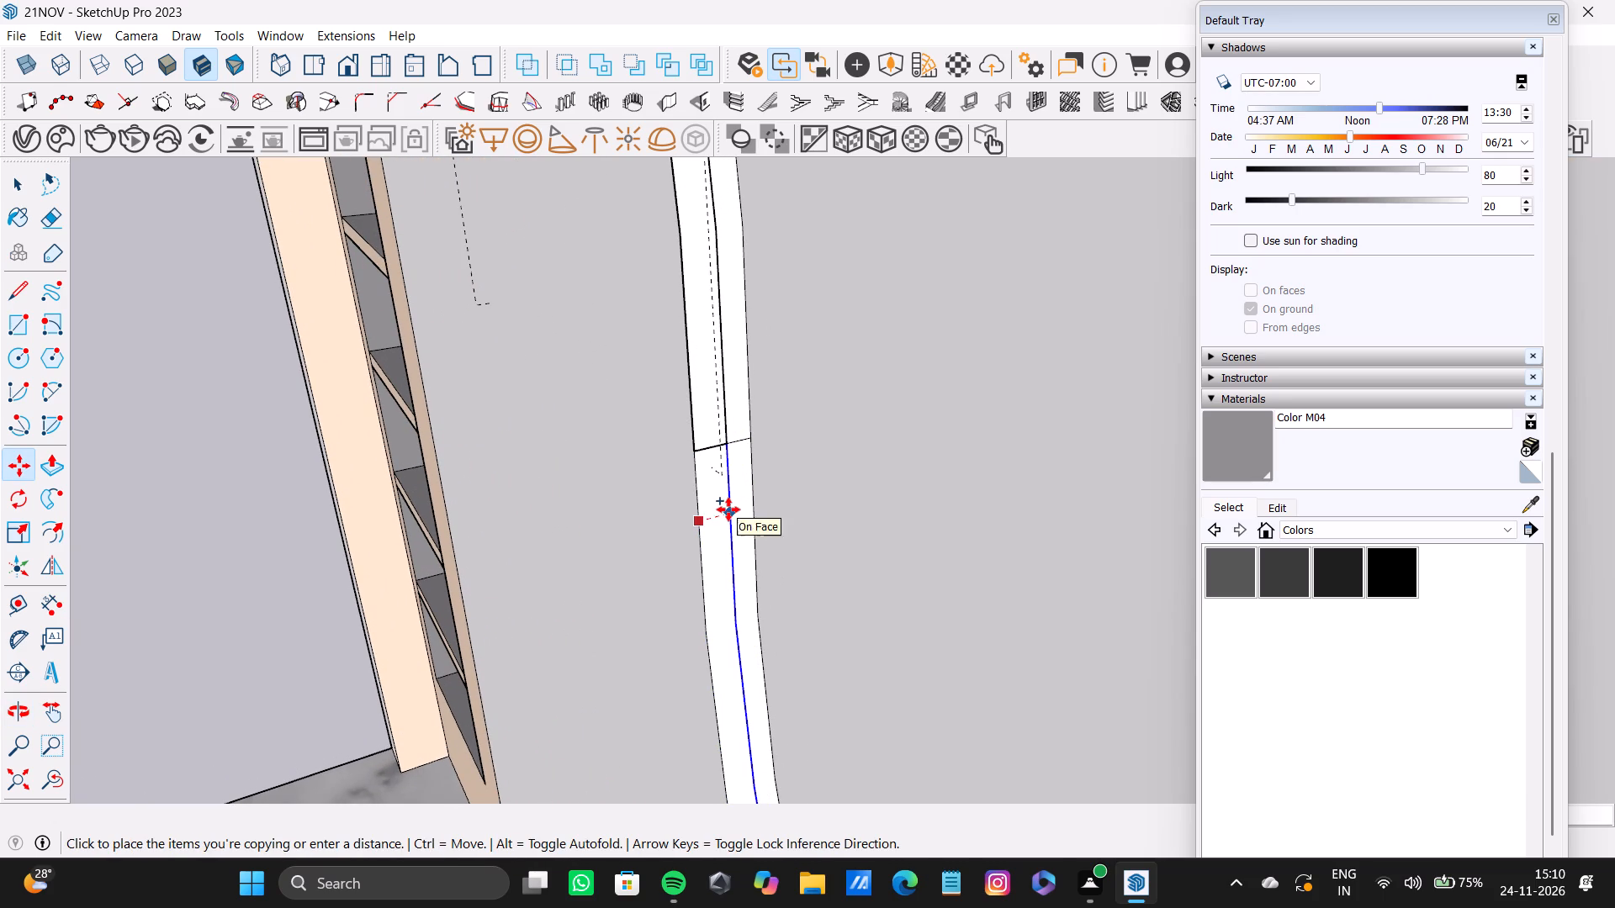
{"action": "left_click", "coordinate": [728, 509]}
{"action": "key", "text": "space"}
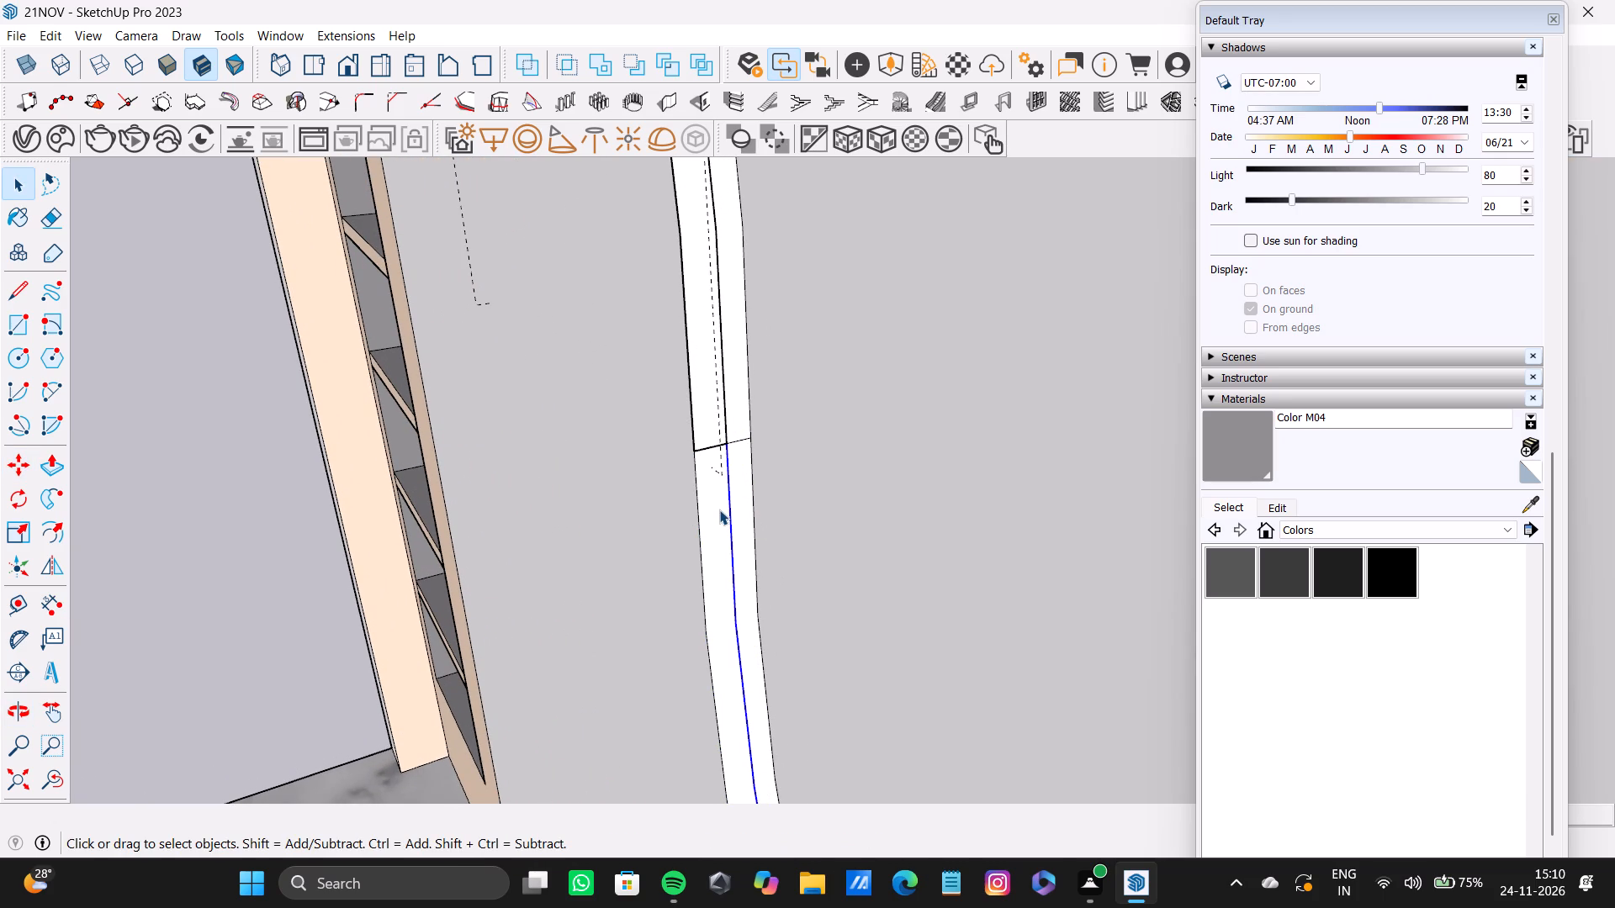
Group the inner half of the strip's lower arc, including its face and bounding edges.
{"action": "double_click", "coordinate": [719, 509], "text": "shift"}
{"action": "scroll", "coordinate": [719, 509], "scroll_direction": "down", "scroll_amount": 8, "text": "shift"}
{"action": "middle_click_drag", "start_coordinate": [726, 531], "coordinate": [664, 350], "text": "shift"}
{"action": "scroll", "coordinate": [815, 807], "scroll_direction": "down", "scroll_amount": 4, "text": "shift"}
{"action": "scroll", "coordinate": [802, 710], "scroll_direction": "down", "scroll_amount": 5, "text": "shift"}
{"action": "middle_click_drag", "start_coordinate": [792, 722], "coordinate": [726, 405], "text": "shift"}
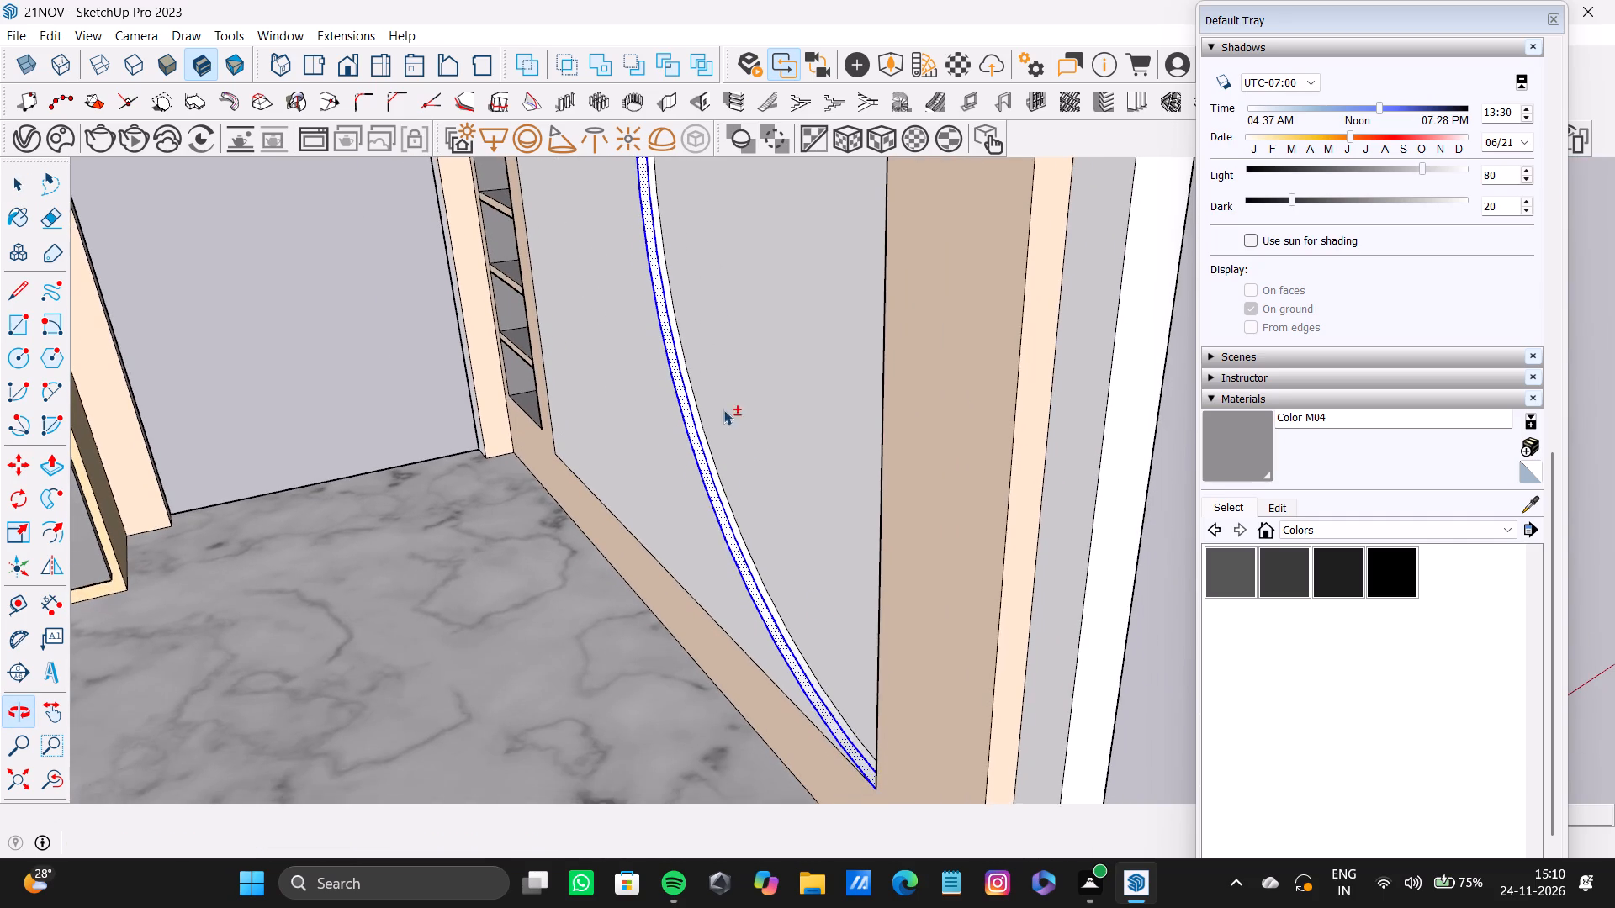
{"action": "scroll", "coordinate": [832, 736], "scroll_direction": "up", "scroll_amount": 8, "text": "shift"}
{"action": "right_click", "coordinate": [844, 737], "text": "shift"}
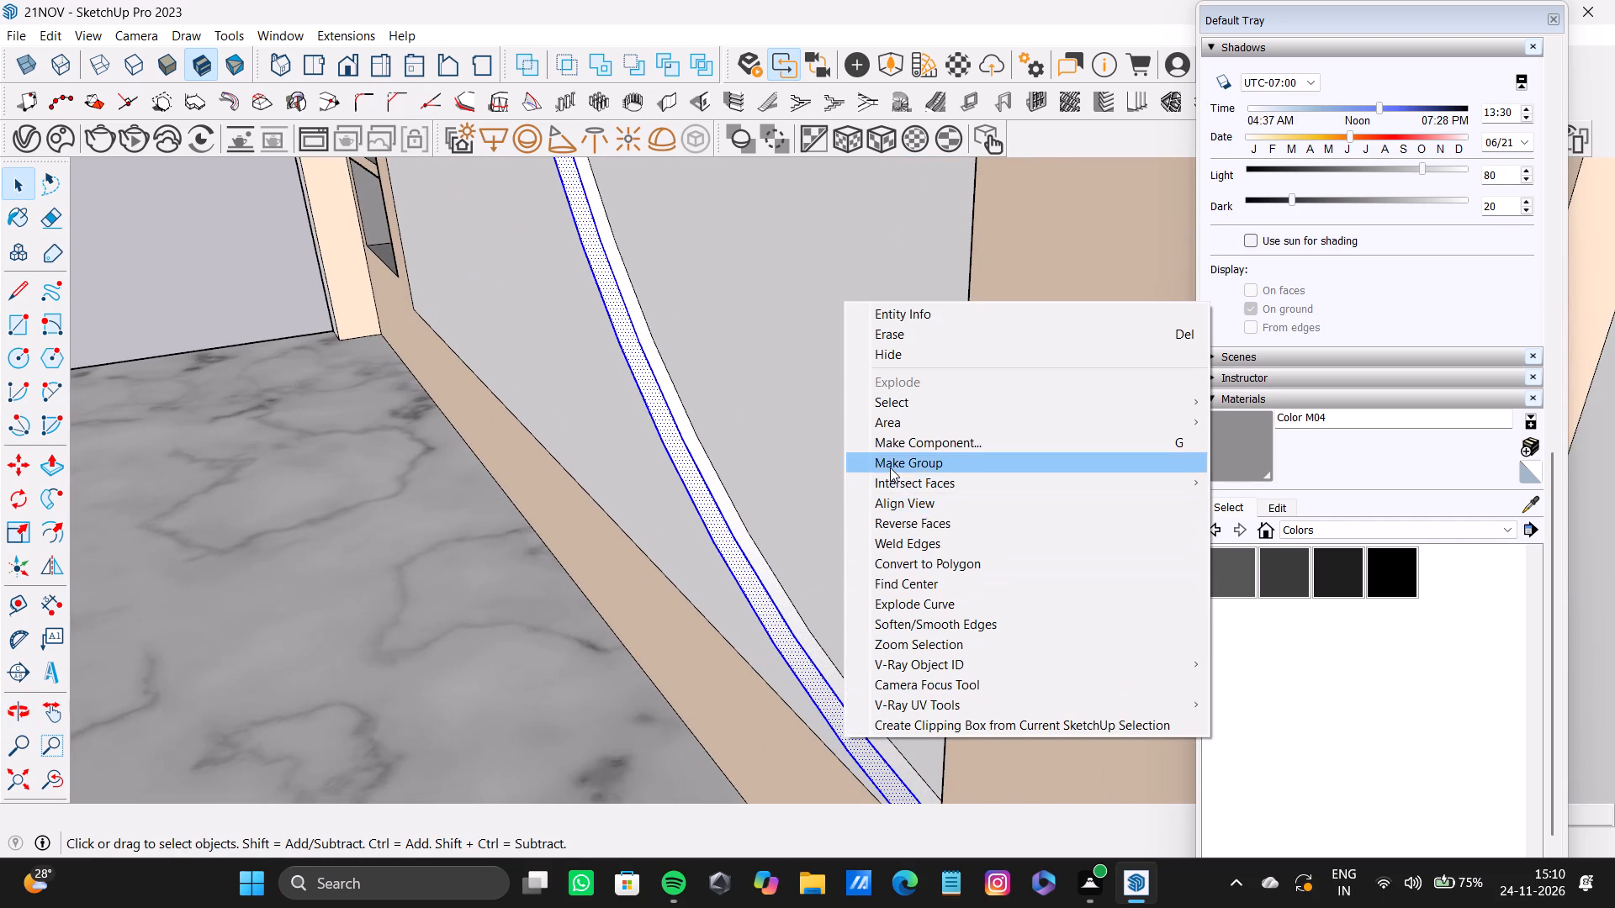
{"action": "left_click", "coordinate": [890, 467], "text": "shift"}
Convert the grouped inner half of the strip's lower arc into a V-Ray mesh light.
{"action": "left_click", "coordinate": [698, 139], "text": "shift"}
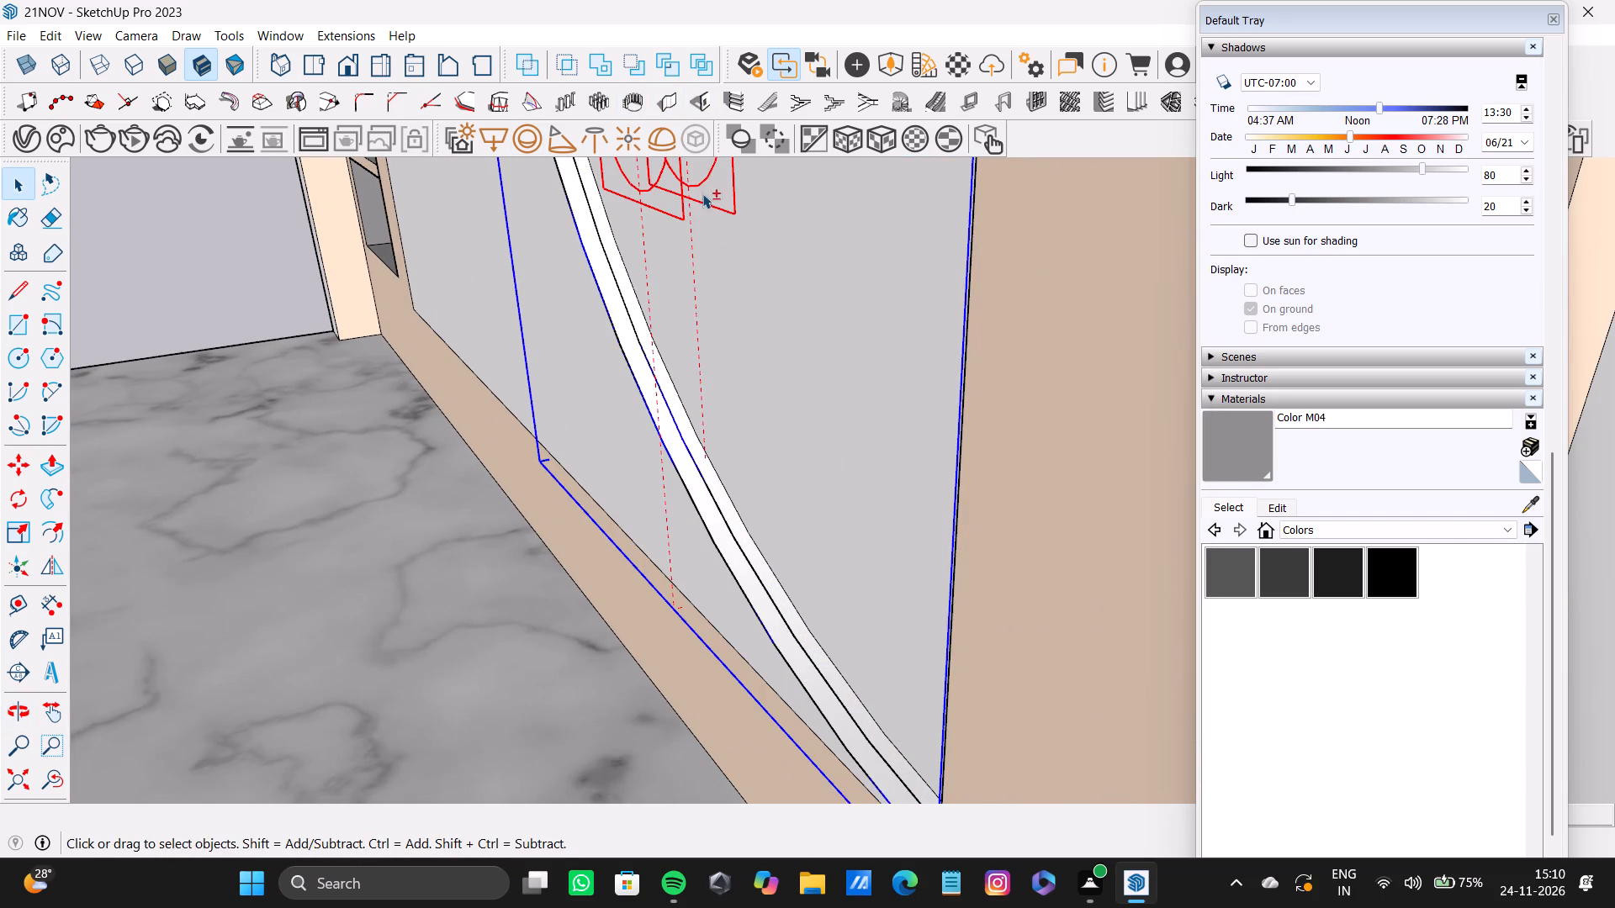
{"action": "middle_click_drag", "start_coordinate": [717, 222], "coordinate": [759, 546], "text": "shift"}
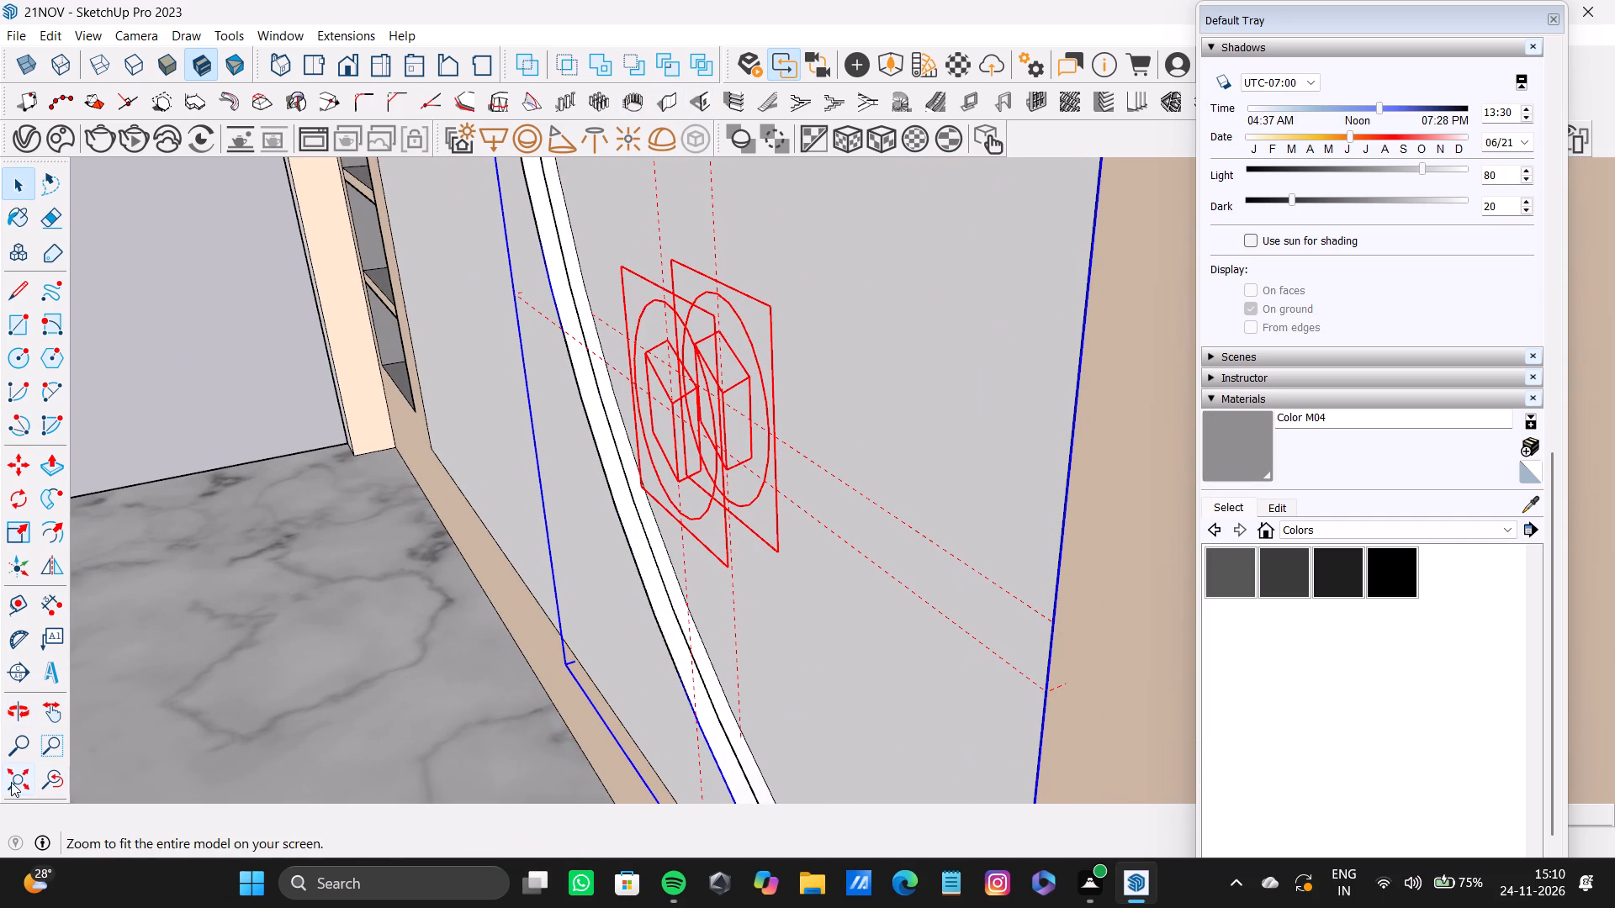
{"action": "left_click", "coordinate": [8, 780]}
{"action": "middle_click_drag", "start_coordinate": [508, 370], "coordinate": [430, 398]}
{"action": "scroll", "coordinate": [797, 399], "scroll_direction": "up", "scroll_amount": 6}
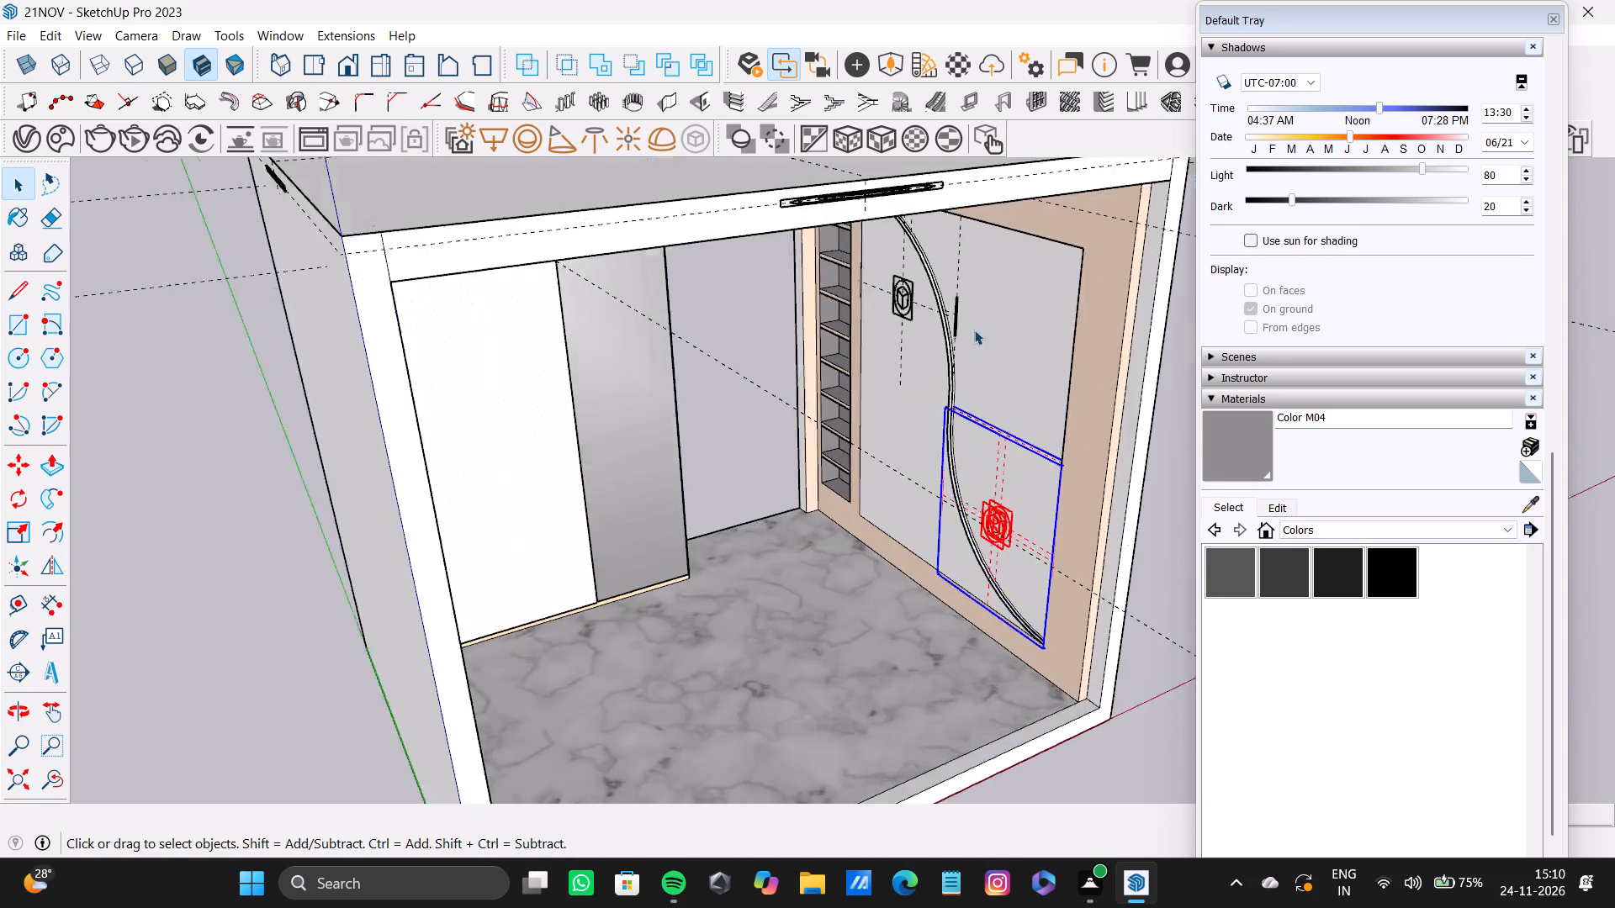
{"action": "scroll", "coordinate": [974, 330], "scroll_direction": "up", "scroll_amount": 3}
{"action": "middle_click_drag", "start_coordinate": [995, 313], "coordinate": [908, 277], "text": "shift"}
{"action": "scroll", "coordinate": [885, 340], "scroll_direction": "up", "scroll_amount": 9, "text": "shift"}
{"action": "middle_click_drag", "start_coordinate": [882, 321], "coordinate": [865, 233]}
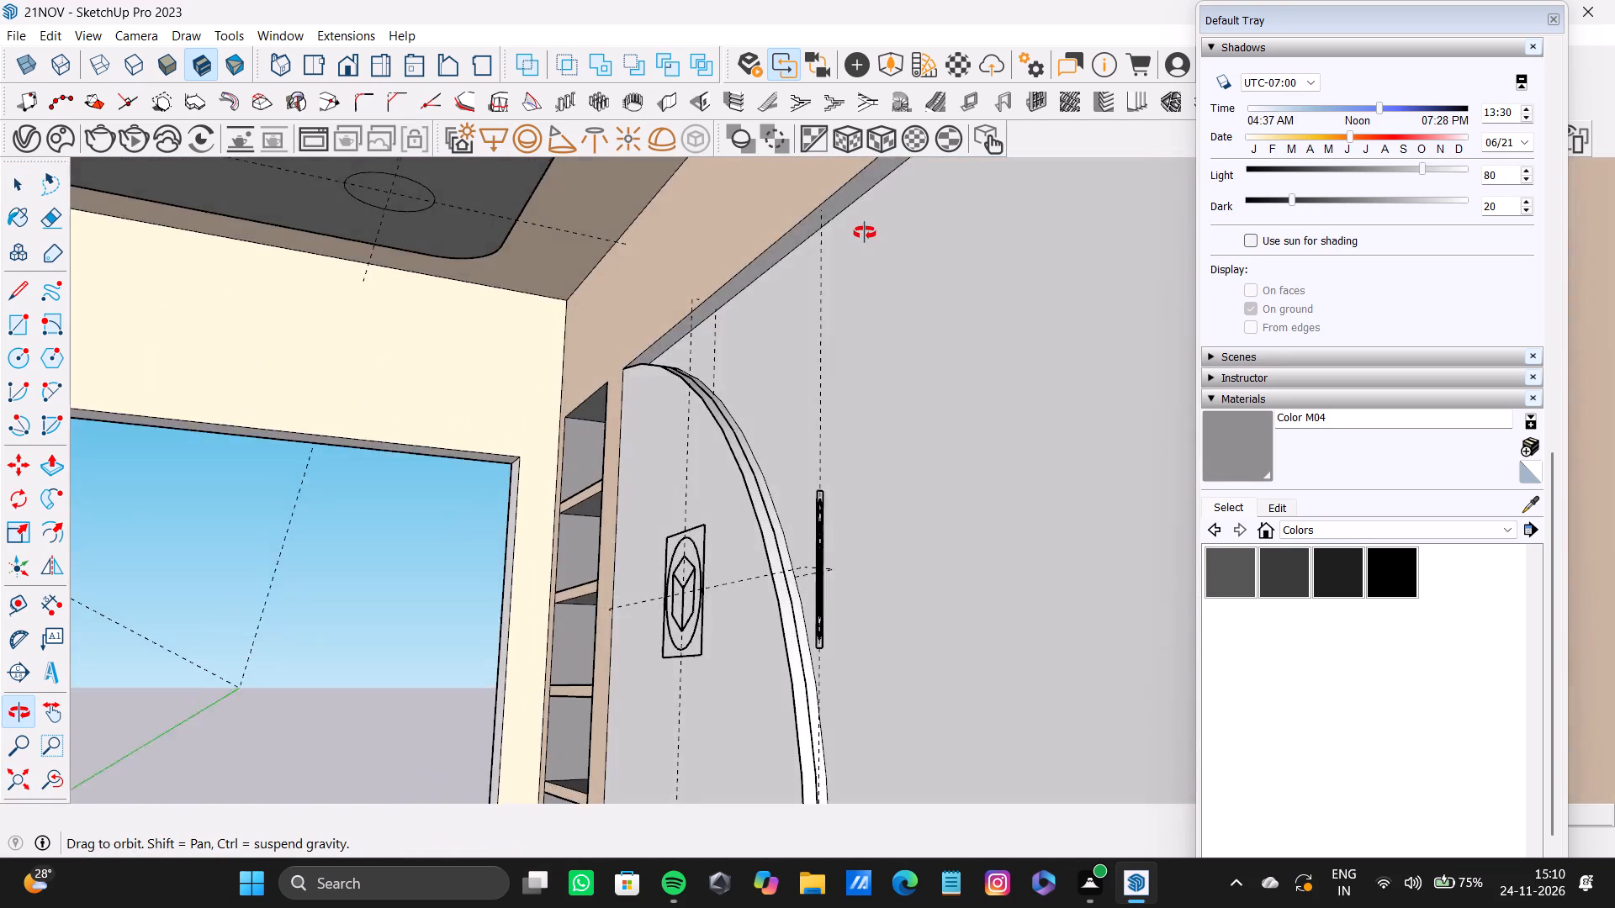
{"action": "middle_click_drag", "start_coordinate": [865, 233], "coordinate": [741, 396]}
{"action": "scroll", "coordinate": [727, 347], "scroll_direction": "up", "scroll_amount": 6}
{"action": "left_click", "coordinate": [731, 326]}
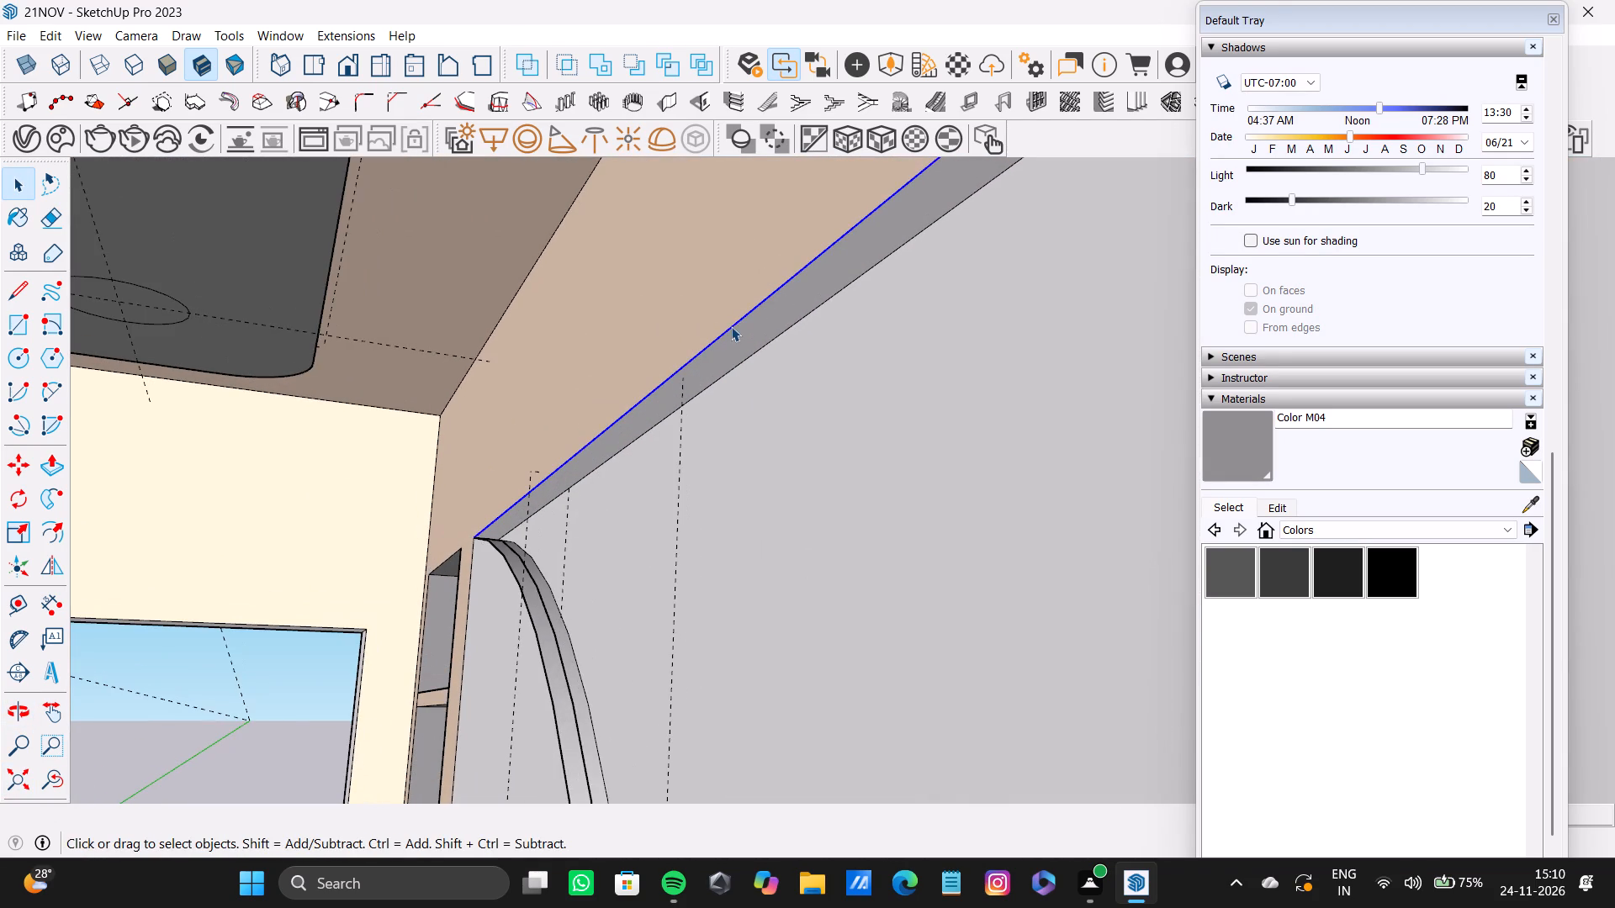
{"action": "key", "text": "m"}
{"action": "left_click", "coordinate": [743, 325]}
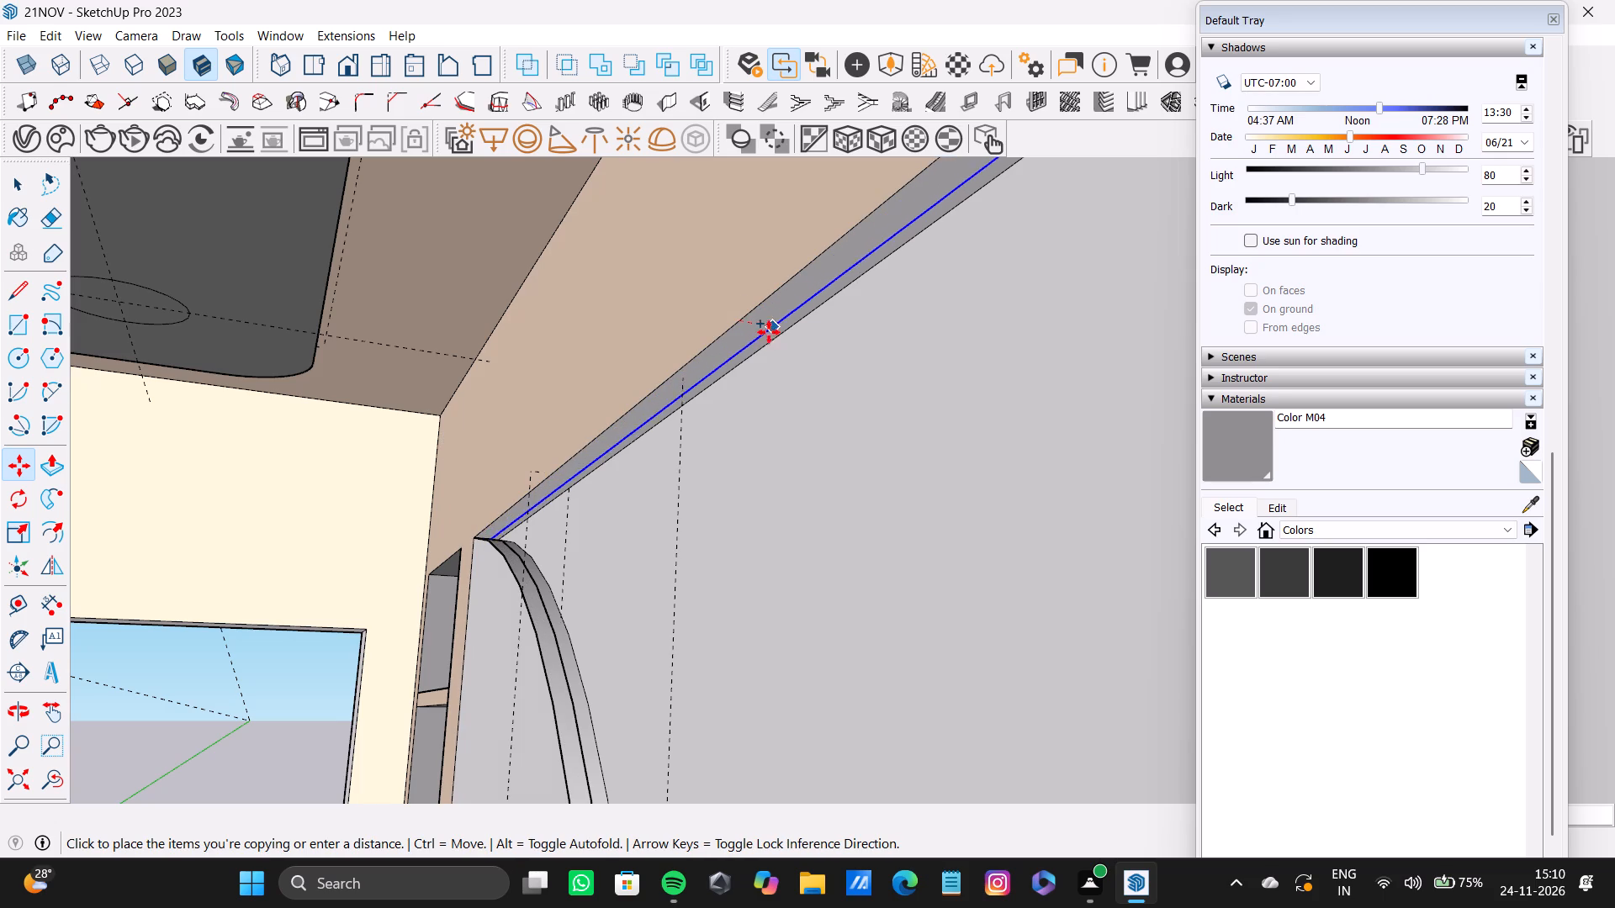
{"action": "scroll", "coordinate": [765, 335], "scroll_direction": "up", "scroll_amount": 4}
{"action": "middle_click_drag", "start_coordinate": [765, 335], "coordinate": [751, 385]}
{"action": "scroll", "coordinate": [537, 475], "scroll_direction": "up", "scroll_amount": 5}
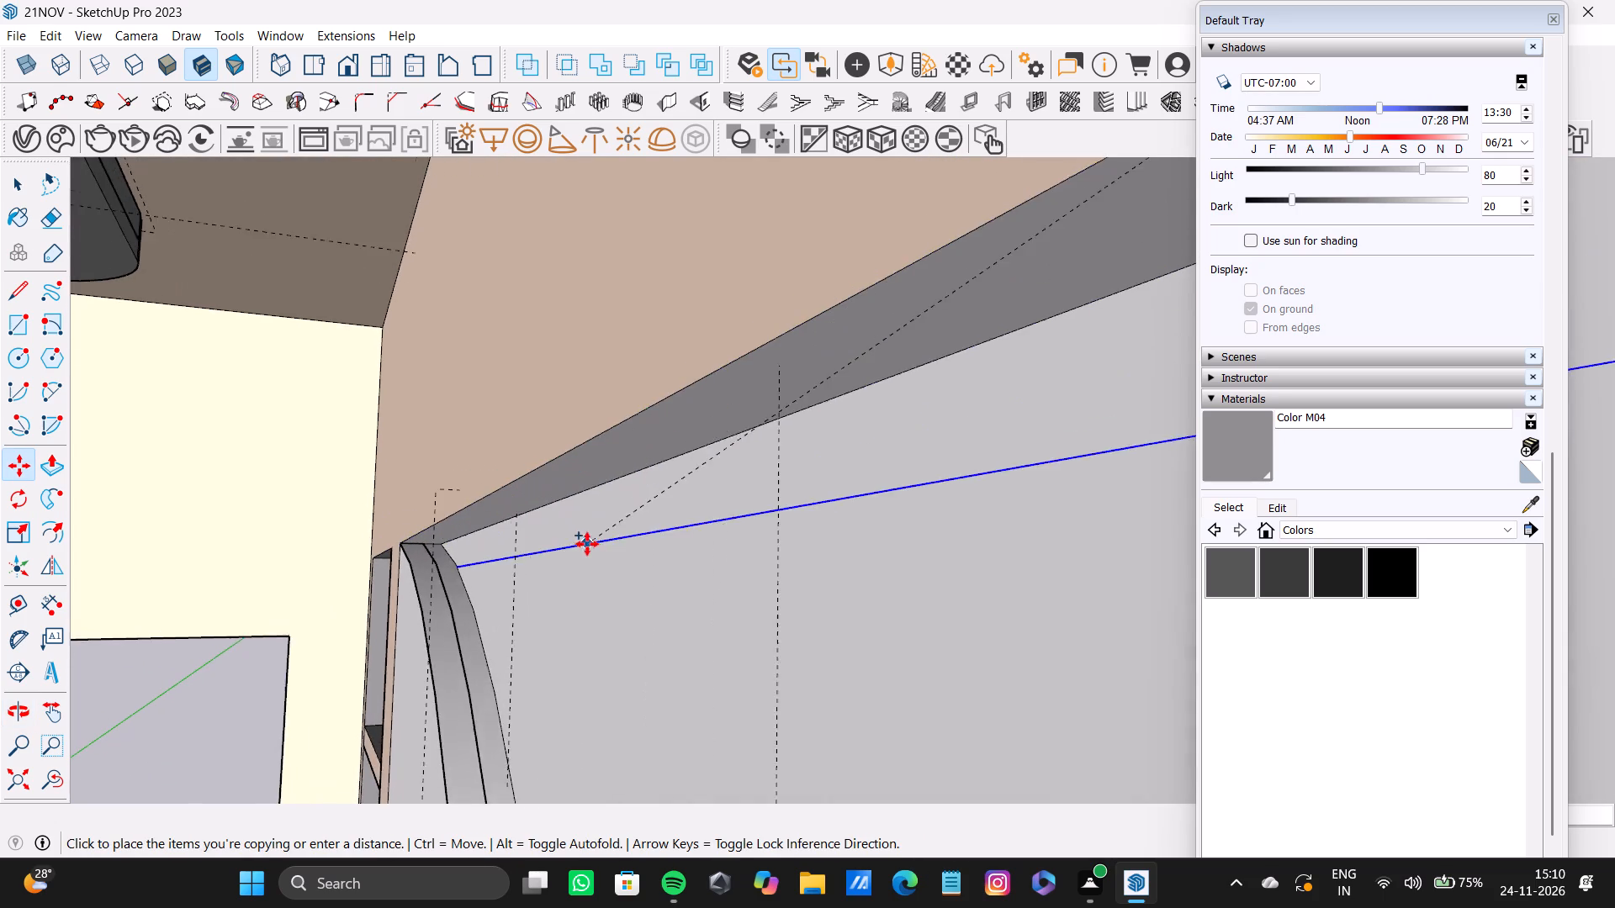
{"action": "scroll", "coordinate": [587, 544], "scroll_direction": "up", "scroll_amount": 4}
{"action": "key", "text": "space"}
Copy the front edge of the wall panel recess's top reveal to mid-depth, aligned with the strip's dividing line.
{"action": "scroll", "coordinate": [585, 438], "scroll_direction": "down", "scroll_amount": 2}
{"action": "middle_click_drag", "start_coordinate": [573, 446], "coordinate": [702, 479], "text": "shift"}
{"action": "scroll", "coordinate": [494, 621], "scroll_direction": "up", "scroll_amount": 5}
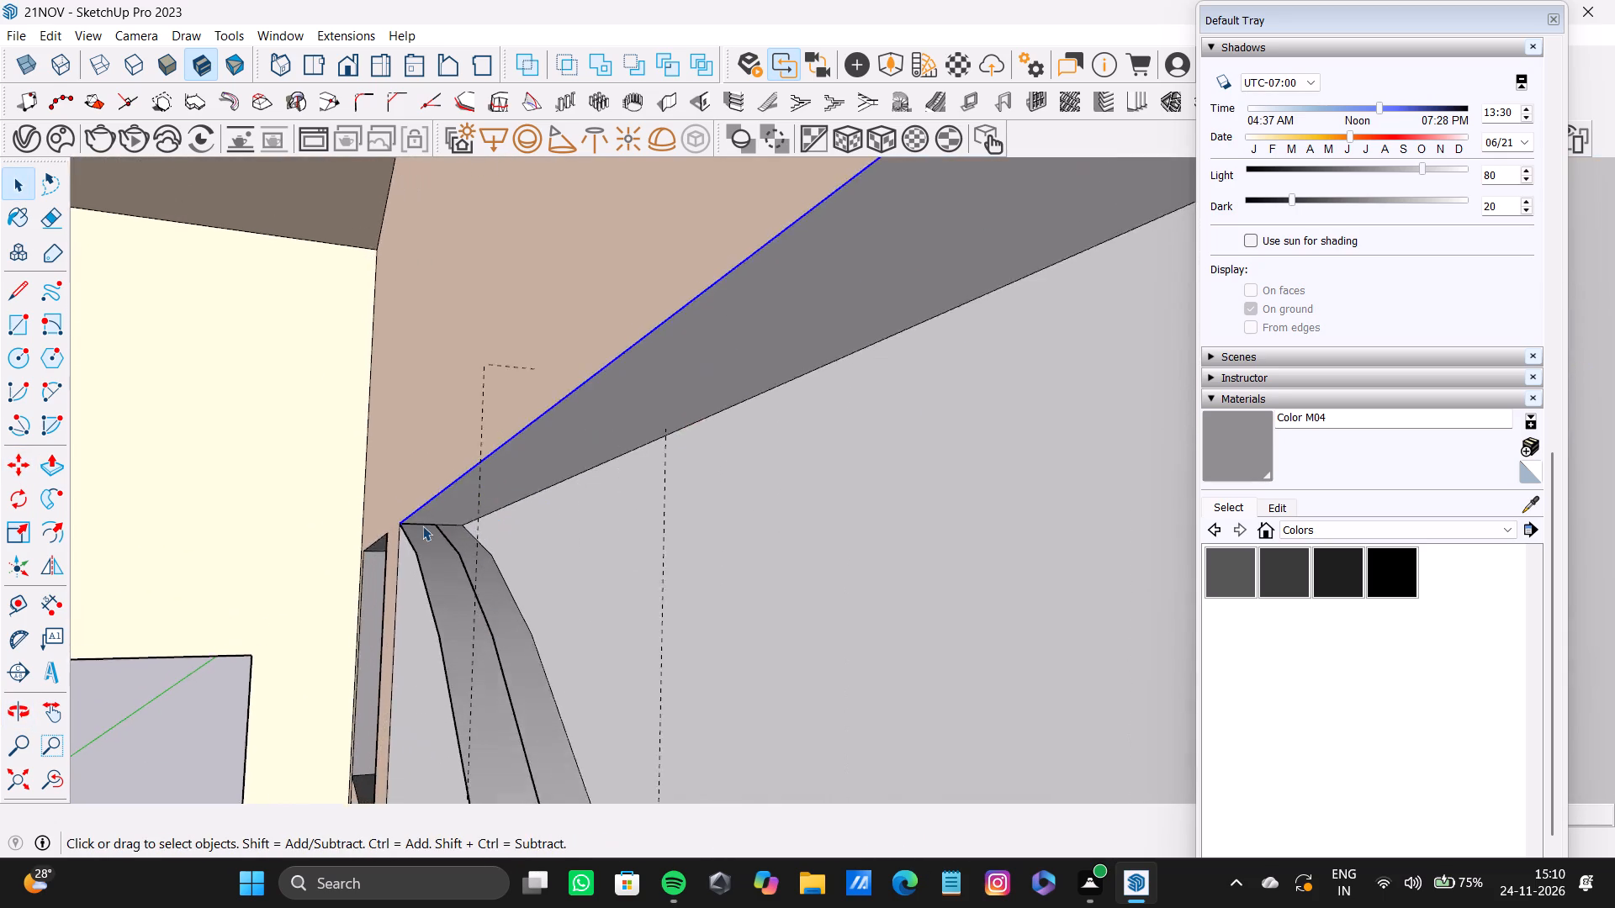
{"action": "scroll", "coordinate": [422, 525], "scroll_direction": "up", "scroll_amount": 9}
{"action": "middle_click_drag", "start_coordinate": [432, 520], "coordinate": [453, 535], "text": "shift"}
{"action": "key", "text": "m"}
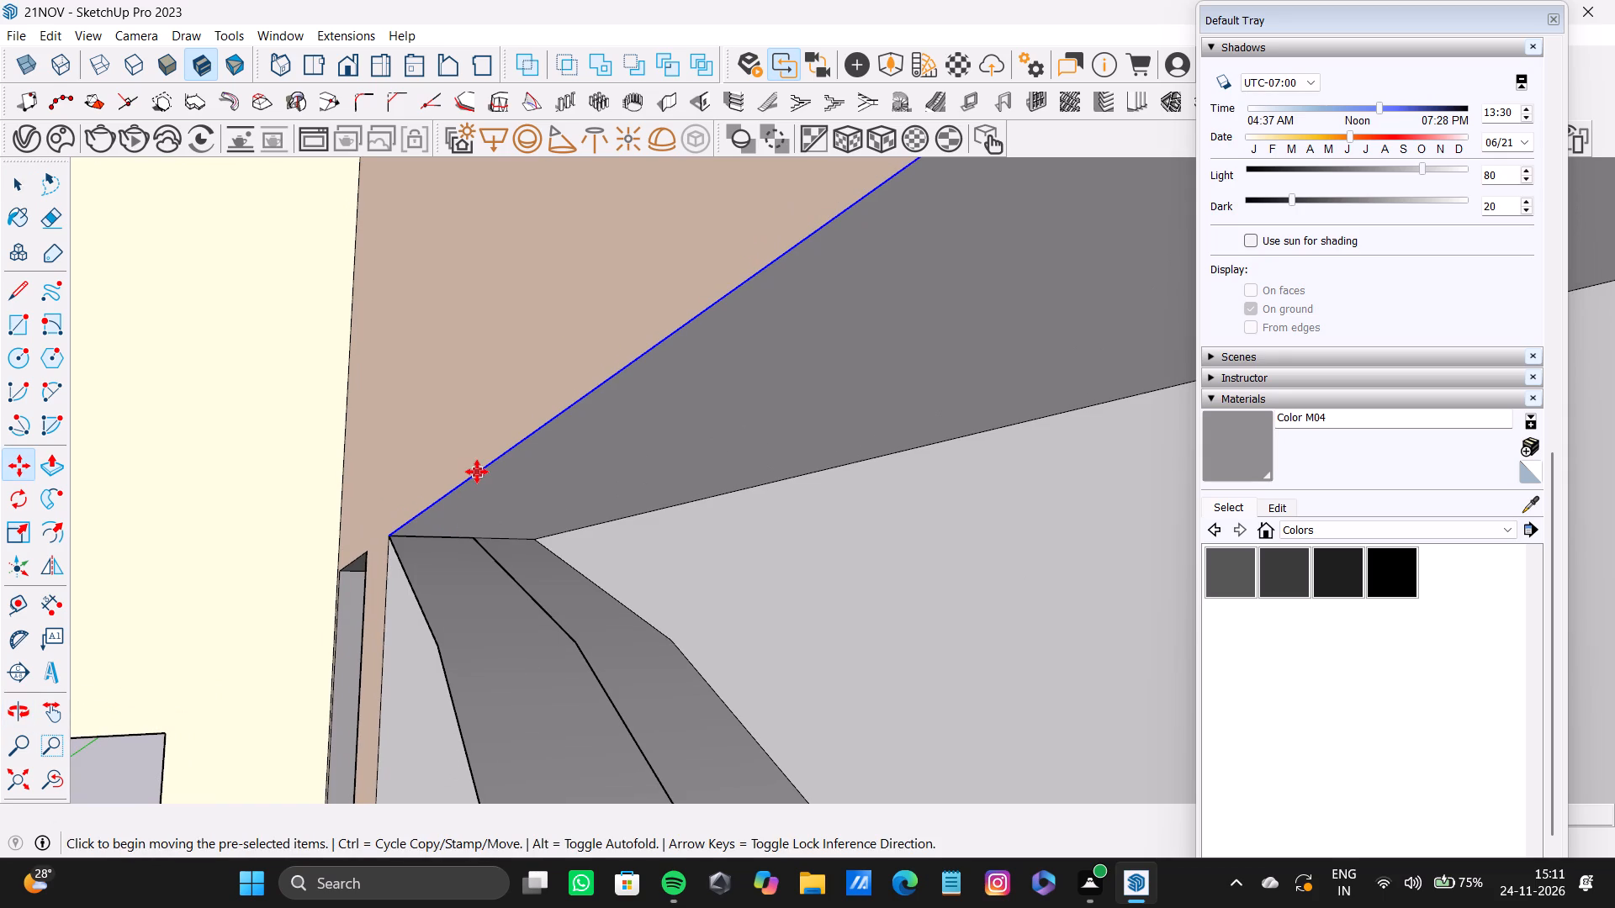
{"action": "left_click", "coordinate": [479, 472], "text": "ctrl"}
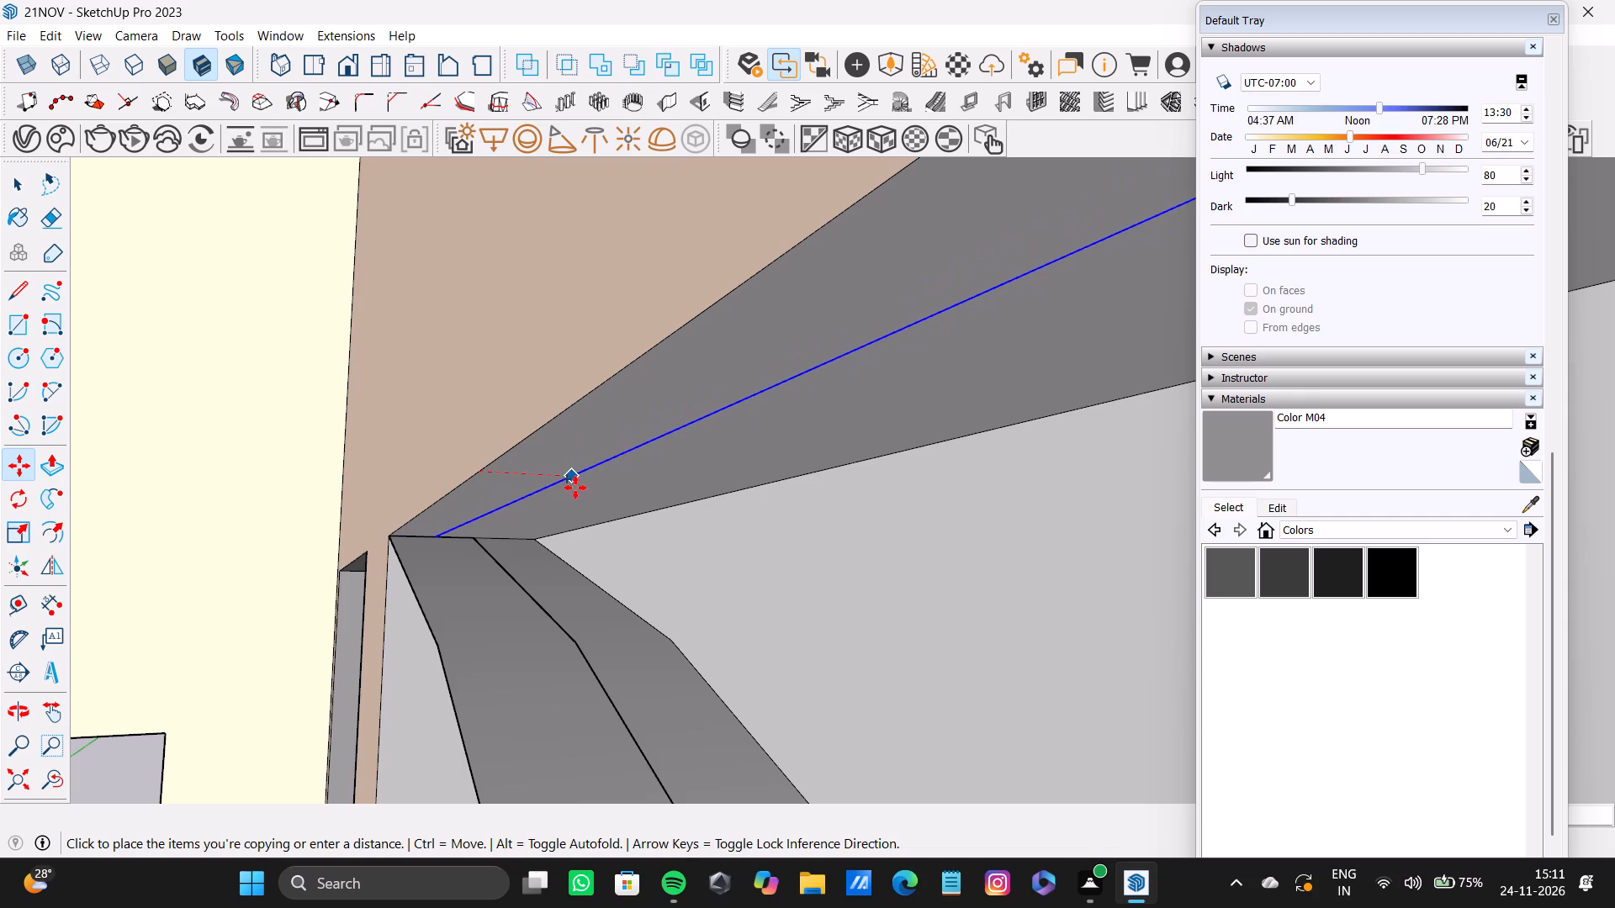
{"action": "middle_click_drag", "start_coordinate": [591, 487], "coordinate": [469, 520]}
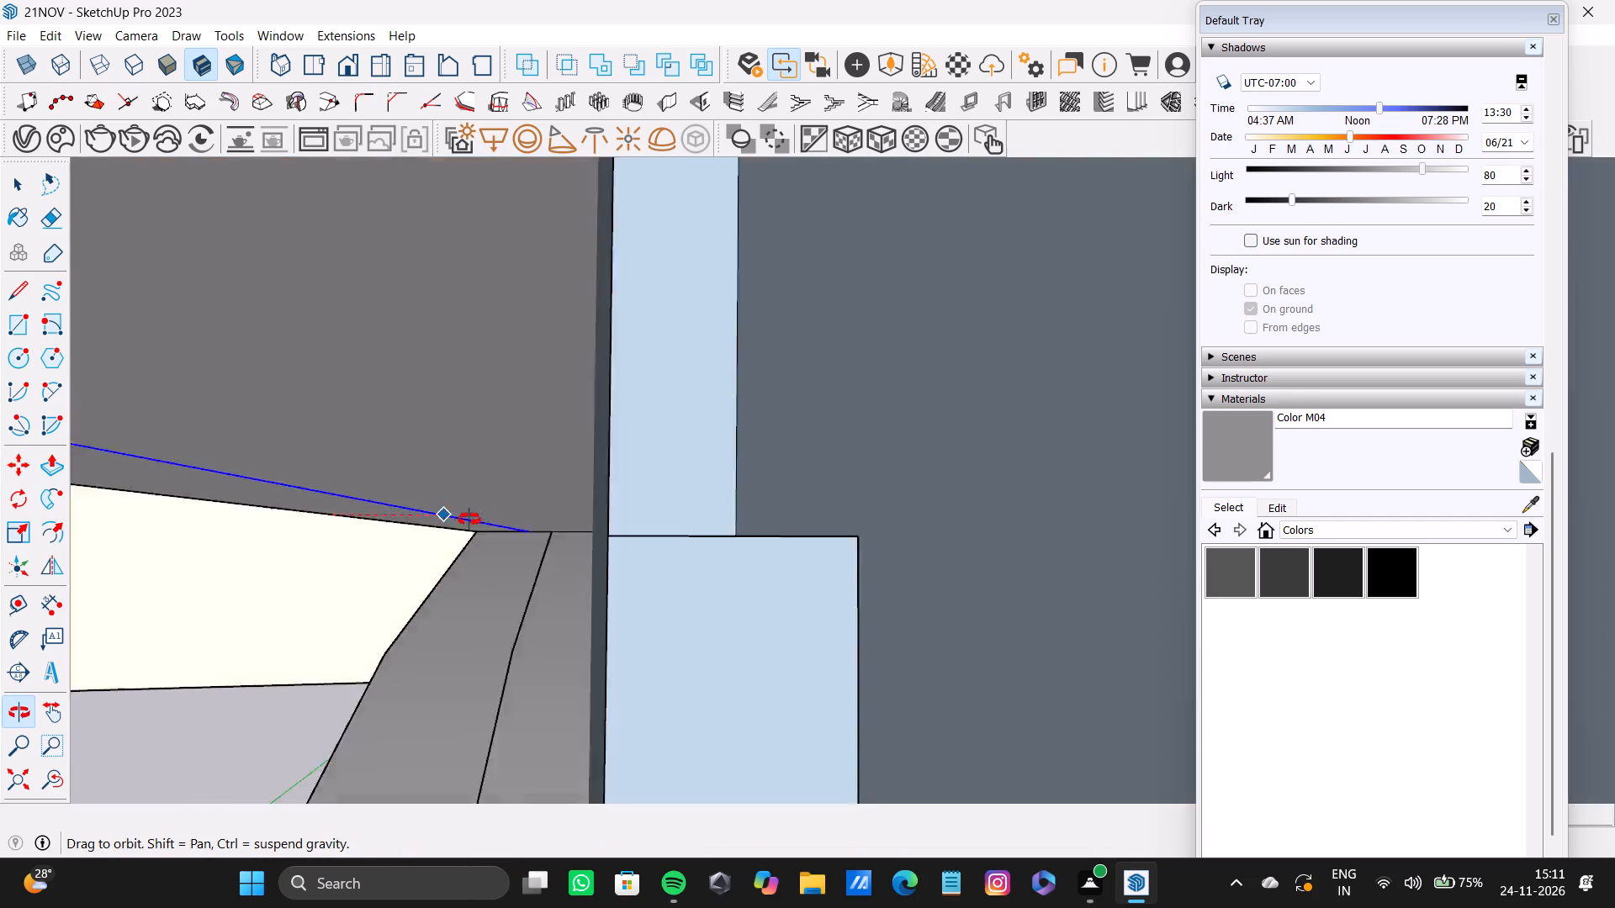
{"action": "middle_click_drag", "start_coordinate": [469, 520], "coordinate": [533, 504]}
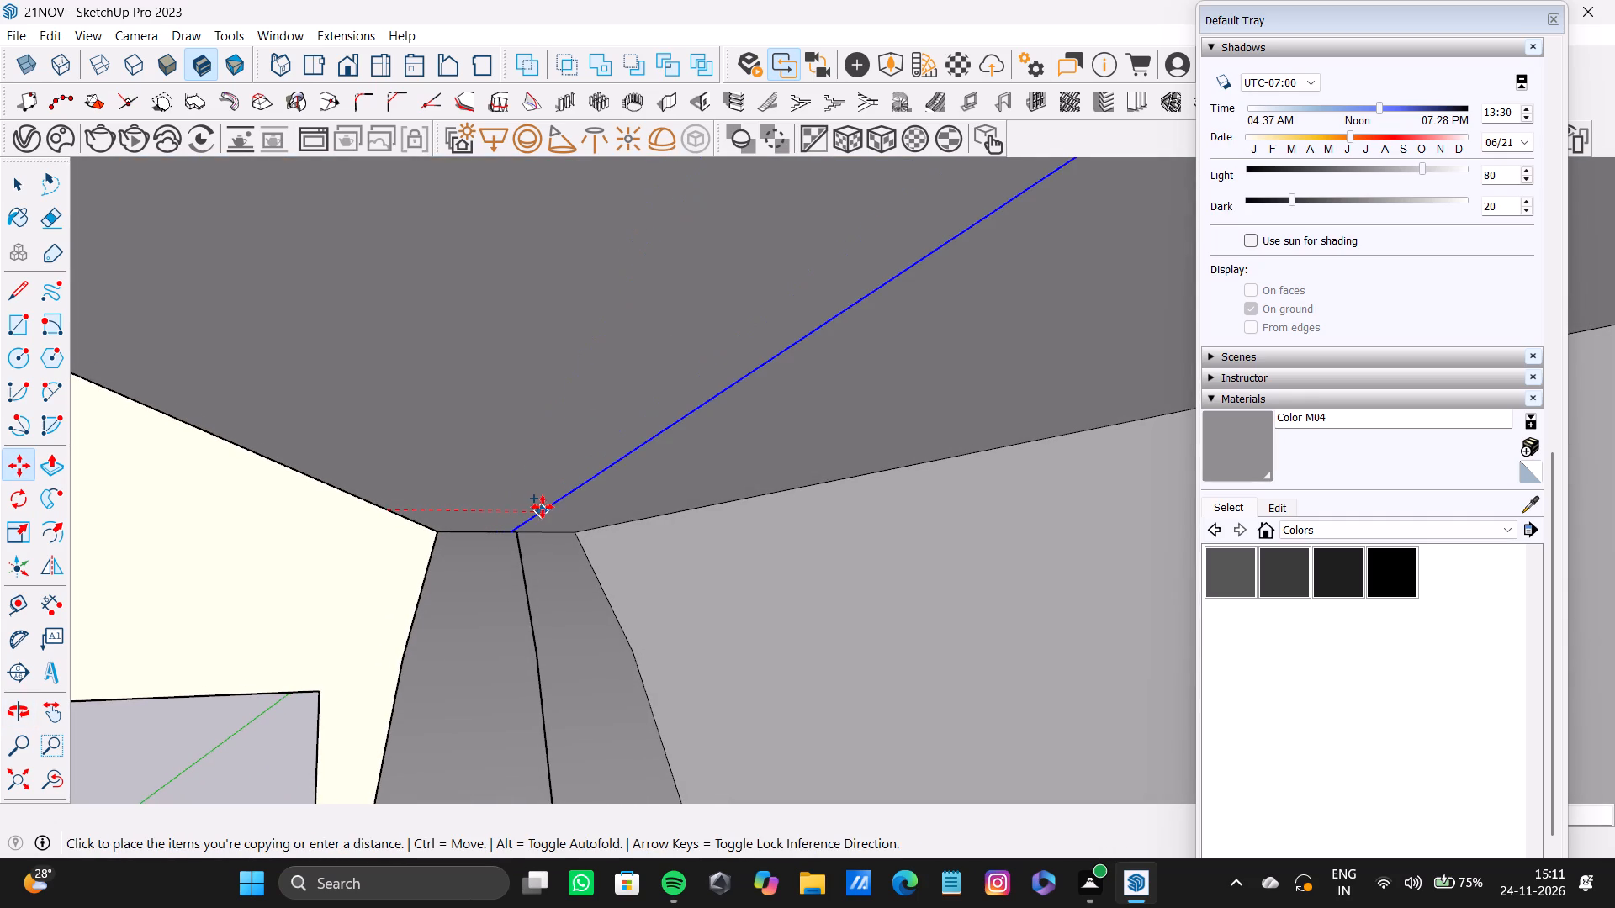
{"action": "left_click", "coordinate": [553, 506]}
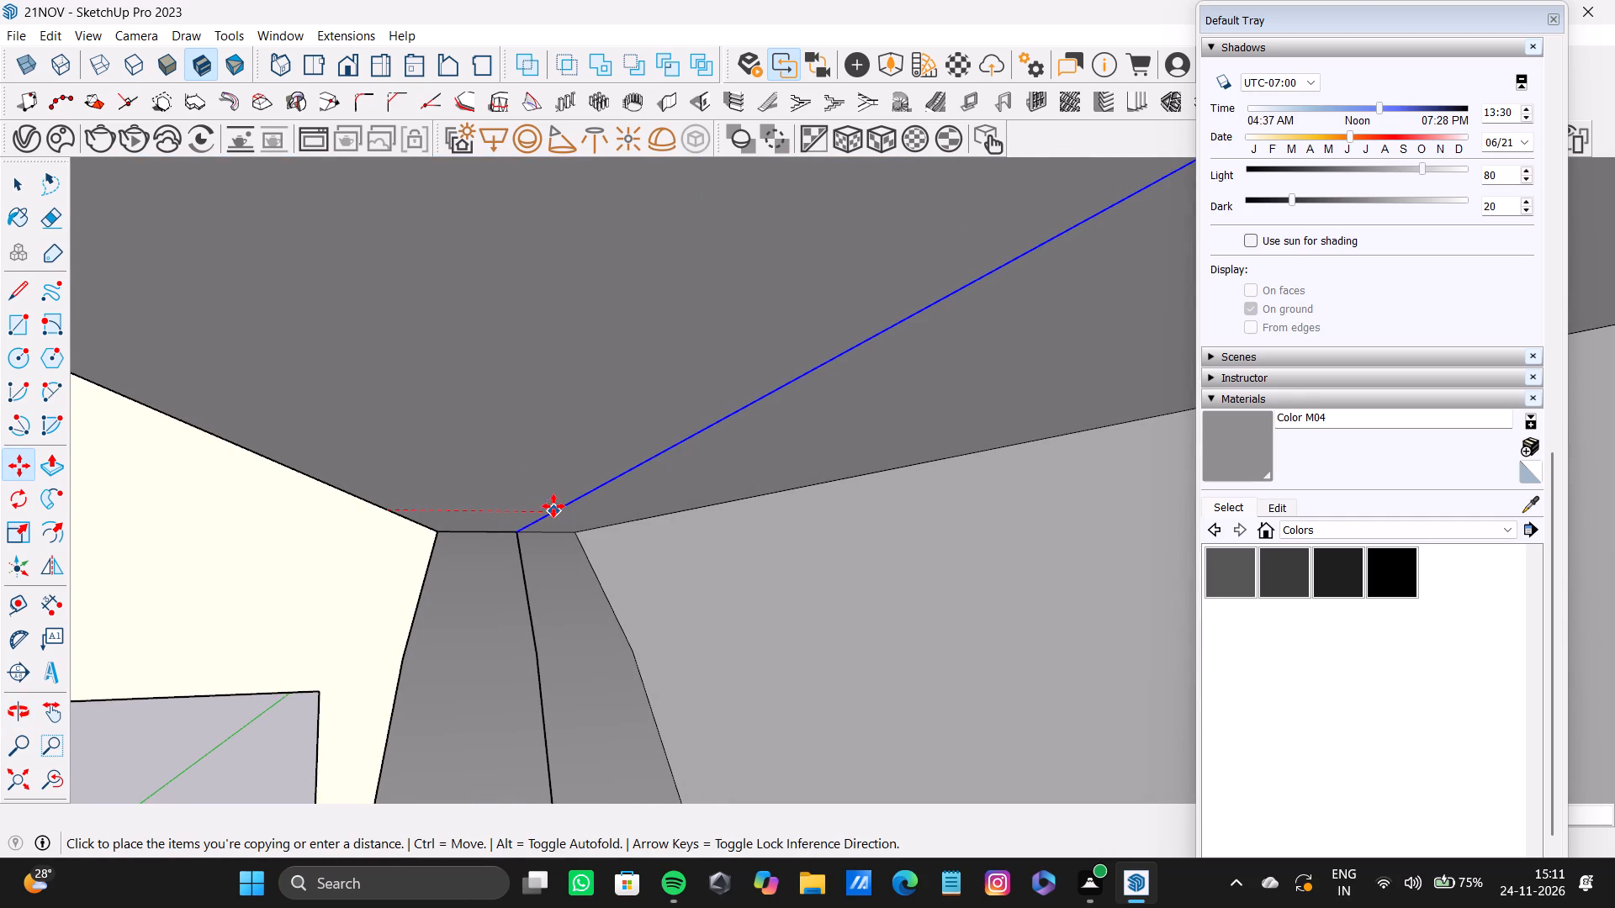
{"action": "key", "text": "space"}
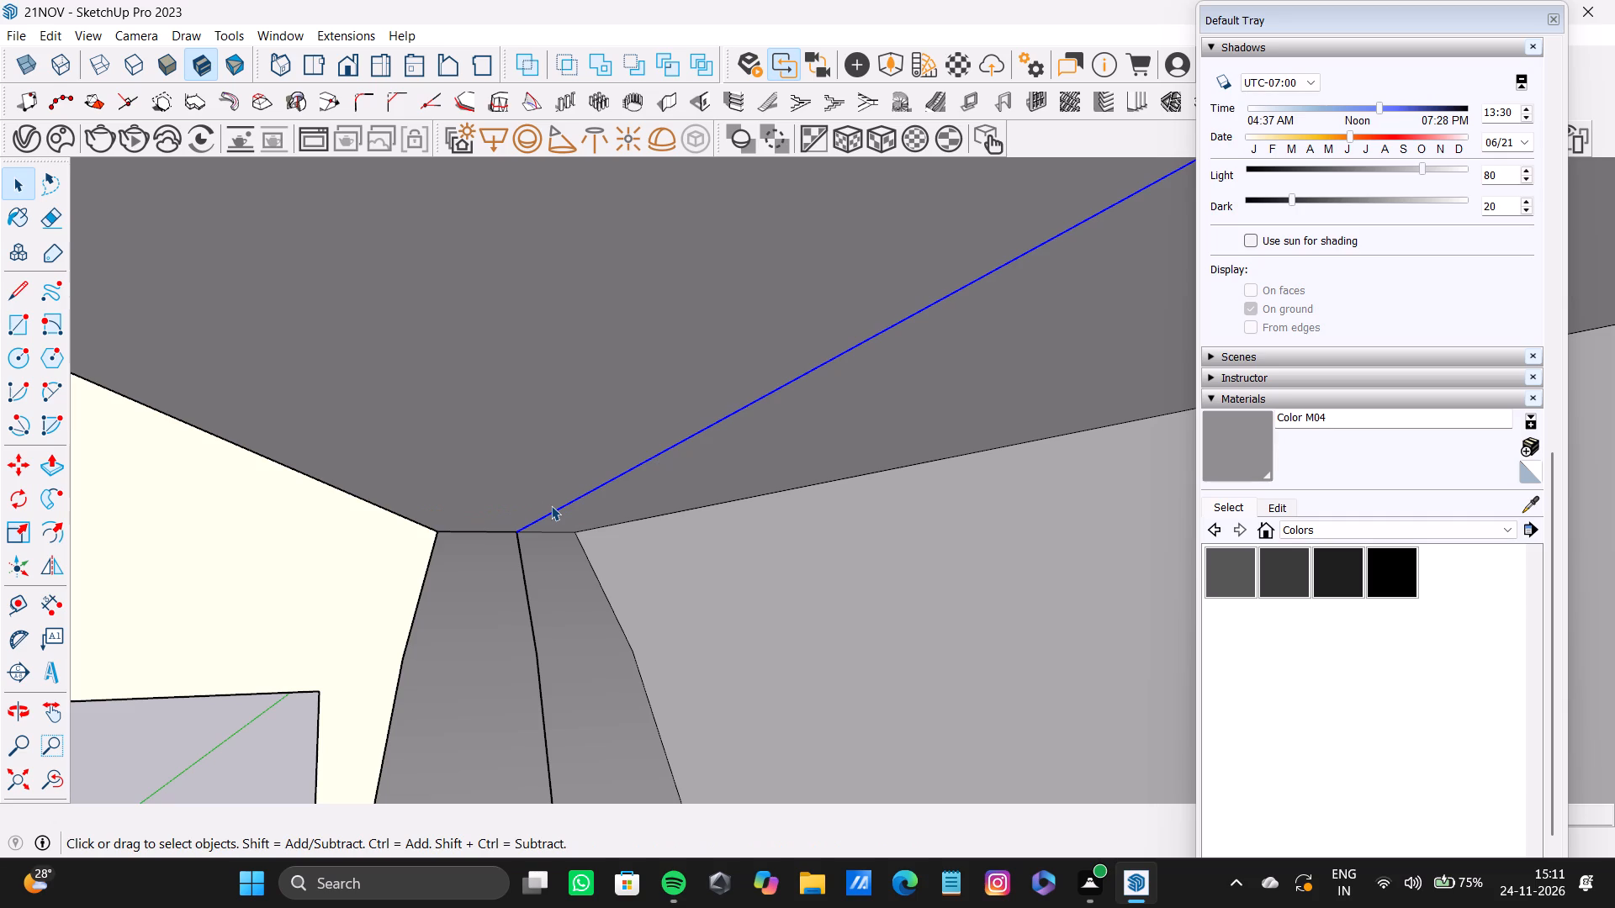
Measure the depth of the wall panel recess's vertical side reveal, at the end farthest from the niche shelves.
{"action": "scroll", "coordinate": [500, 514], "scroll_direction": "down", "scroll_amount": 3}
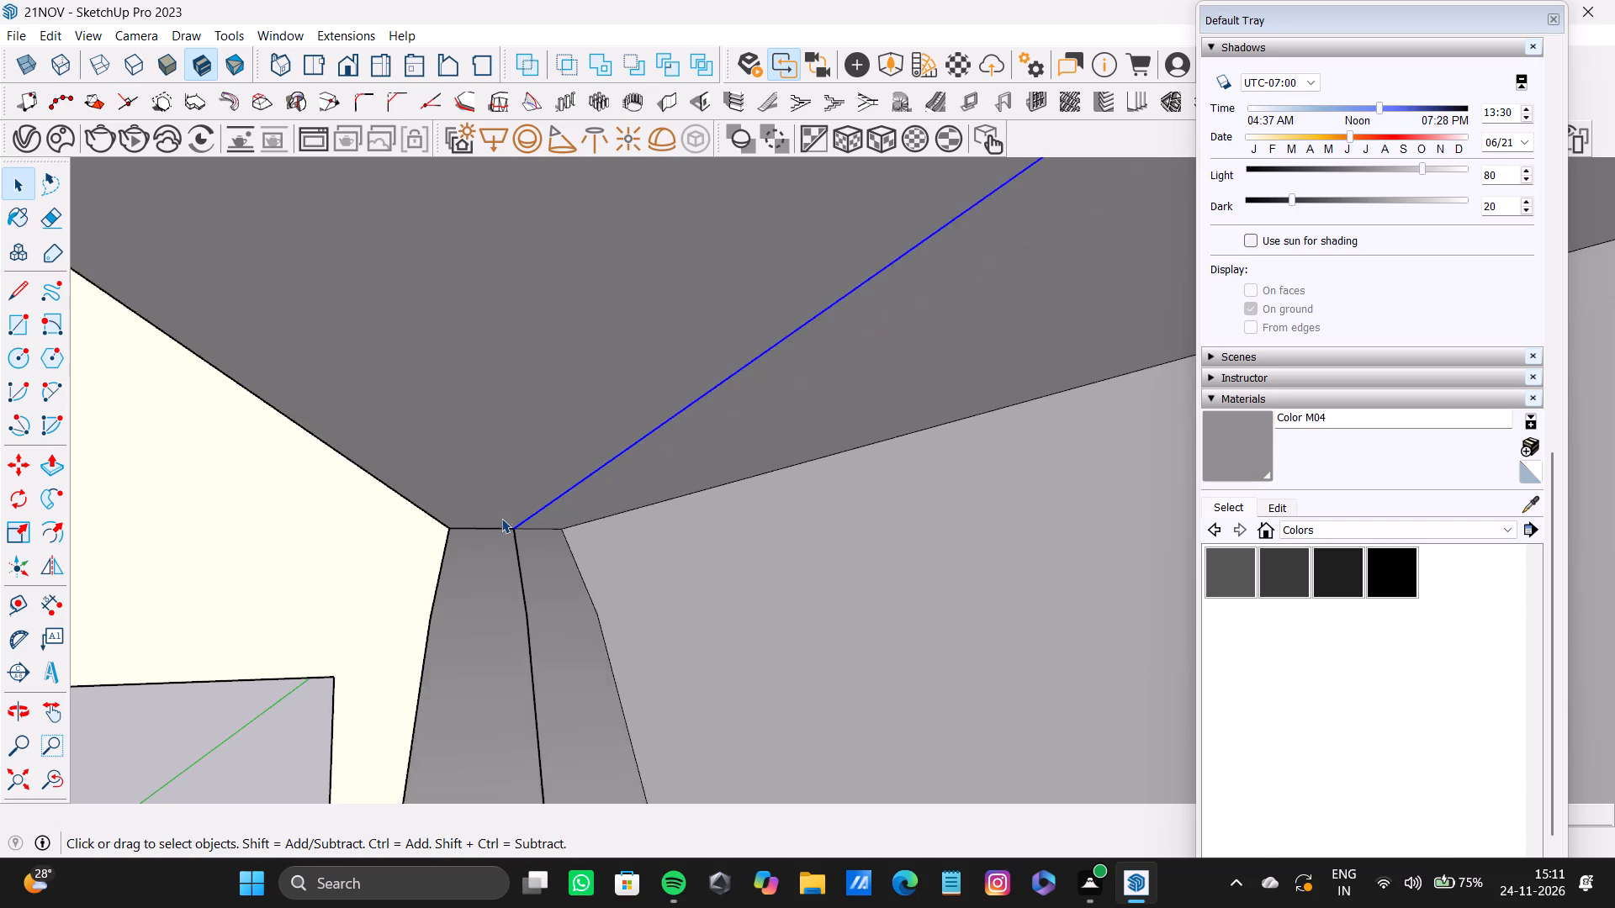
{"action": "scroll", "coordinate": [501, 518], "scroll_direction": "down", "scroll_amount": 5}
{"action": "left_click", "coordinate": [9, 785]}
{"action": "middle_click_drag", "start_coordinate": [17, 777], "coordinate": [41, 761]}
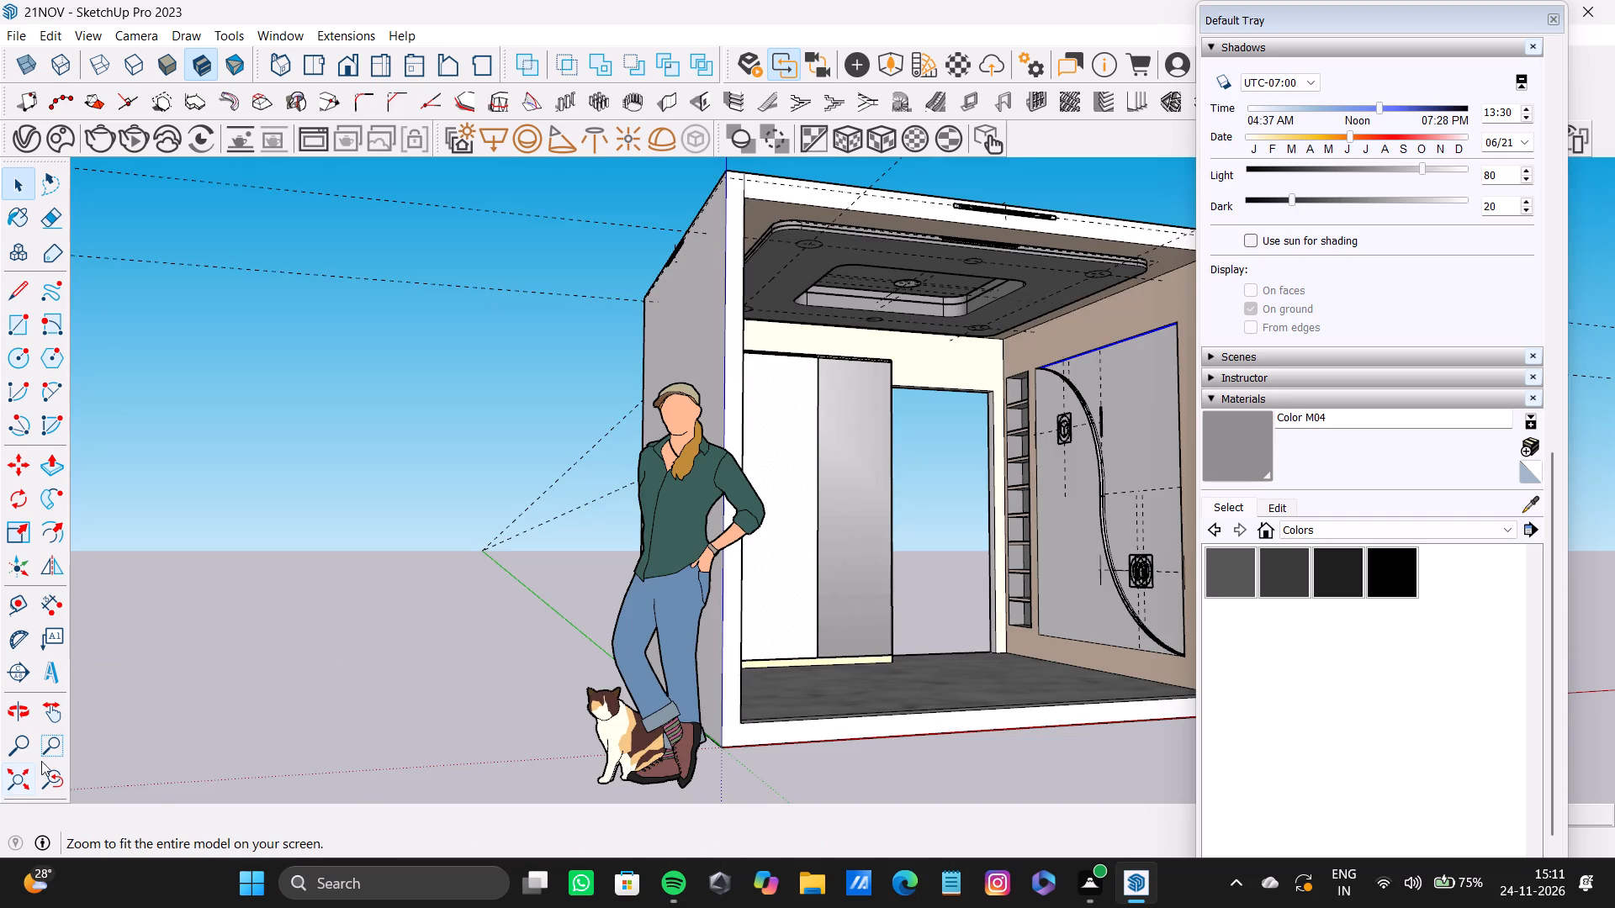
{"action": "middle_click_drag", "start_coordinate": [41, 761], "coordinate": [450, 712]}
{"action": "middle_click_drag", "start_coordinate": [978, 456], "coordinate": [1083, 467]}
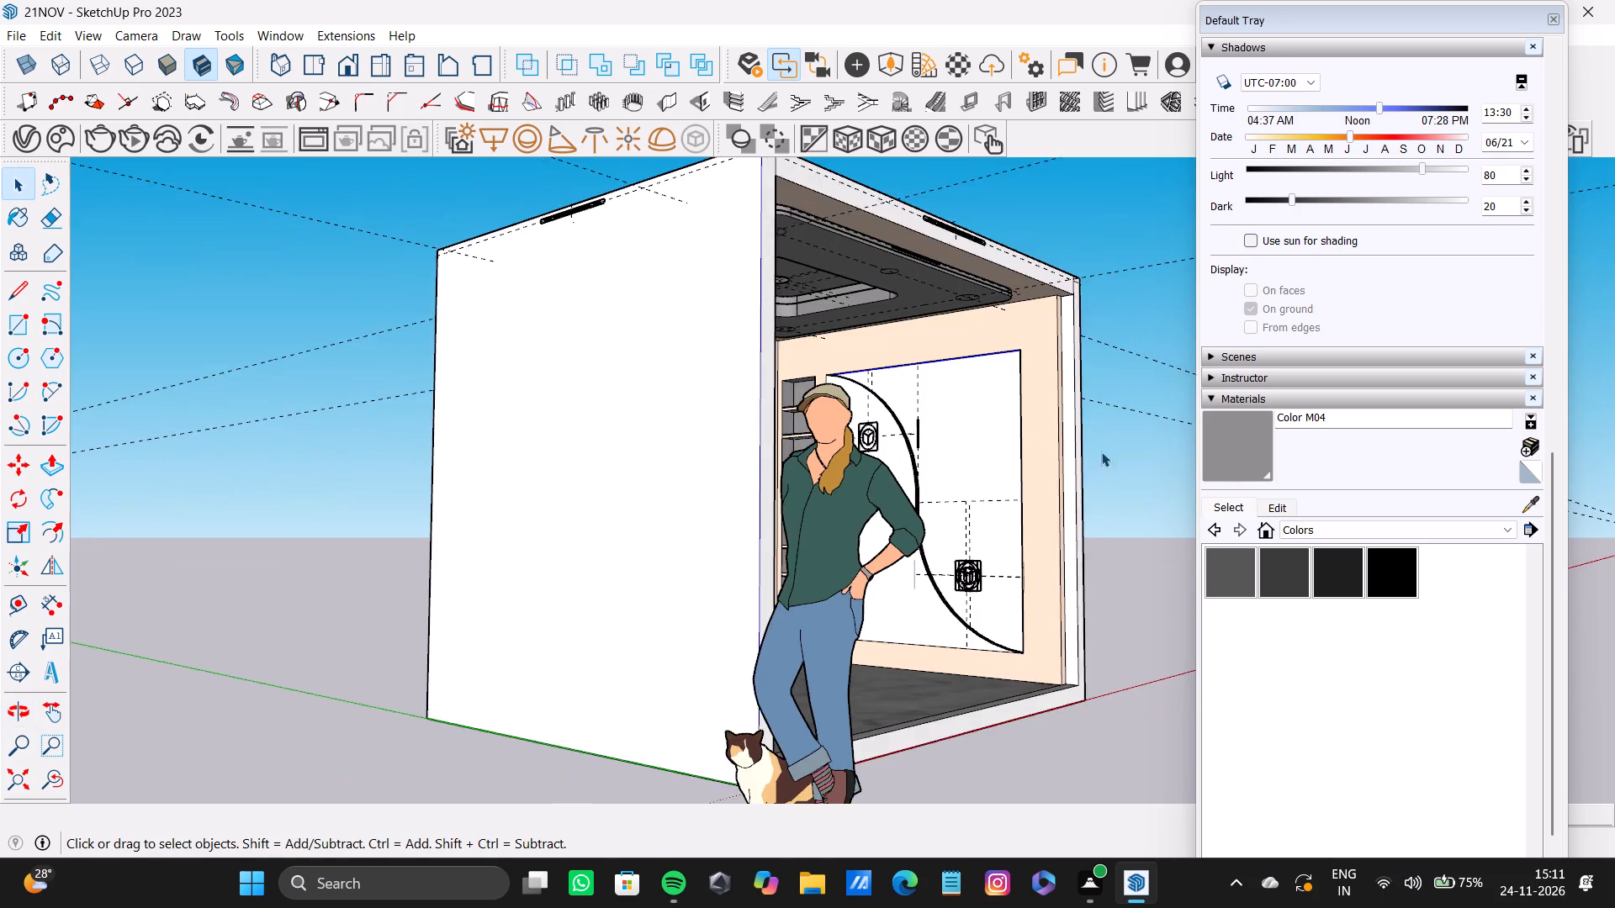
{"action": "scroll", "coordinate": [1038, 425], "scroll_direction": "up", "scroll_amount": 20}
{"action": "scroll", "coordinate": [1038, 425], "scroll_direction": "up", "scroll_amount": 5}
{"action": "middle_click_drag", "start_coordinate": [1028, 338], "coordinate": [1115, 332]}
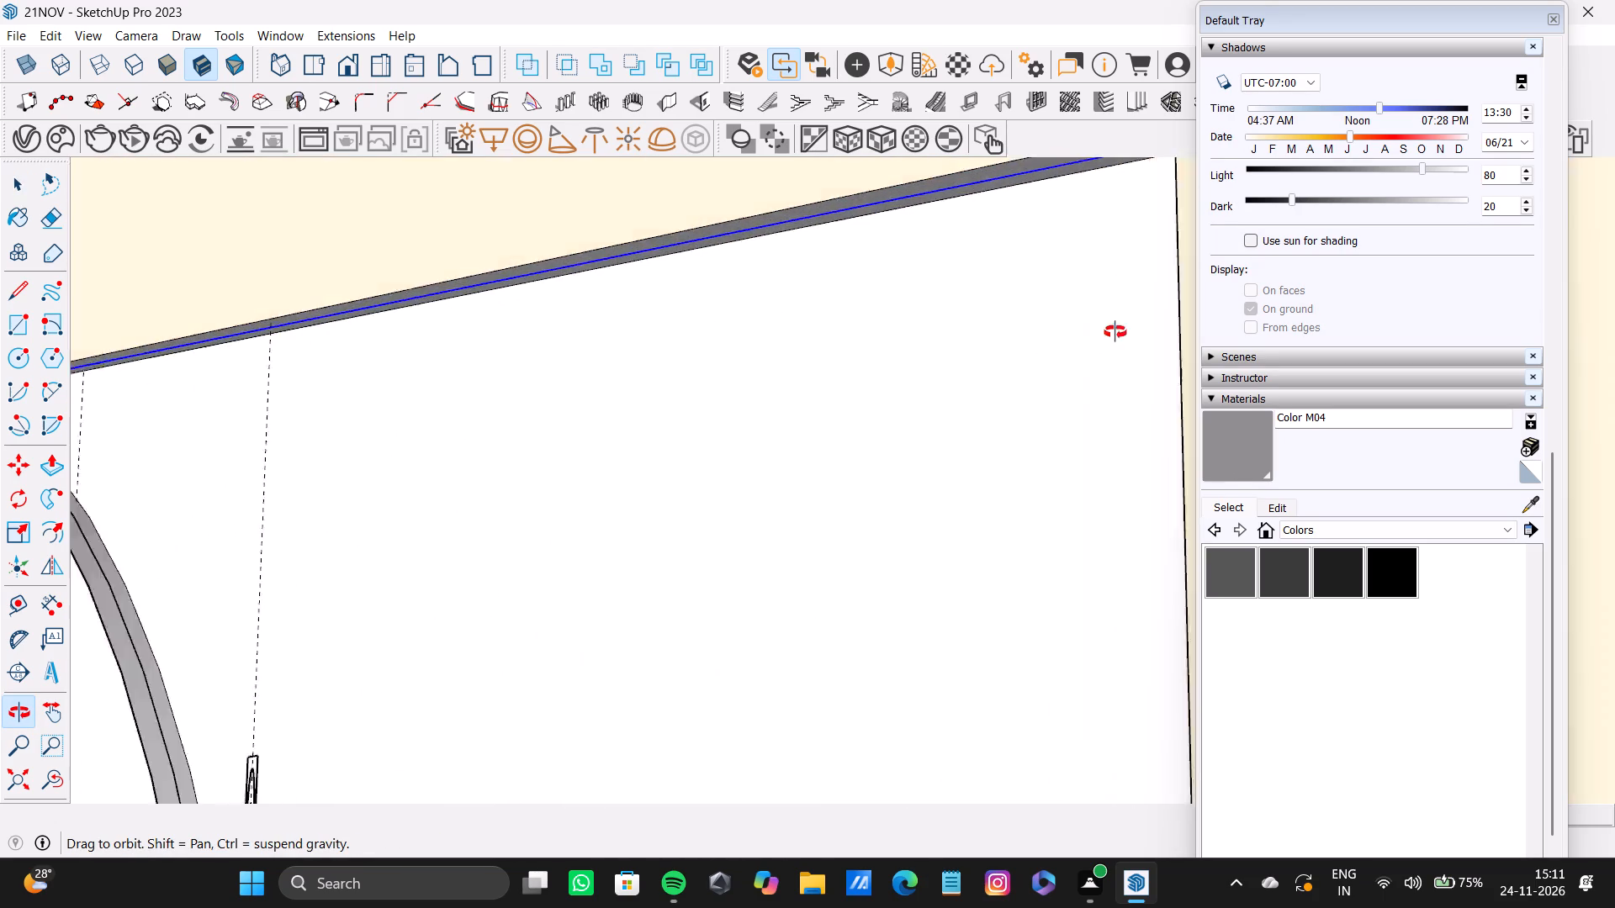
{"action": "middle_click_drag", "start_coordinate": [1115, 332], "coordinate": [1168, 406]}
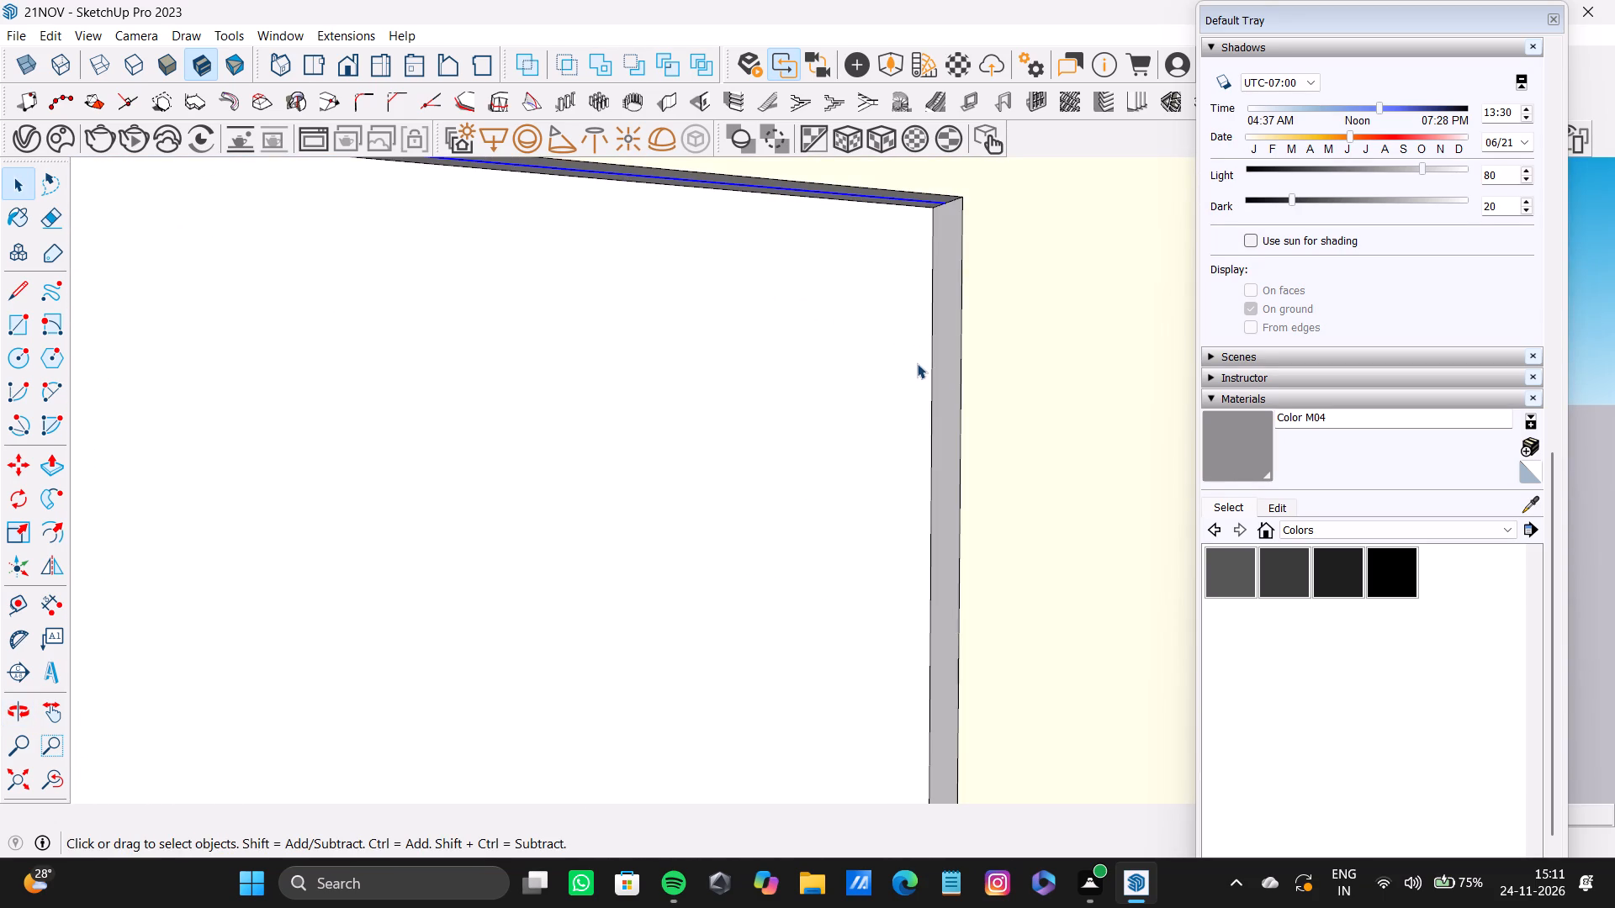
{"action": "key", "text": "t"}
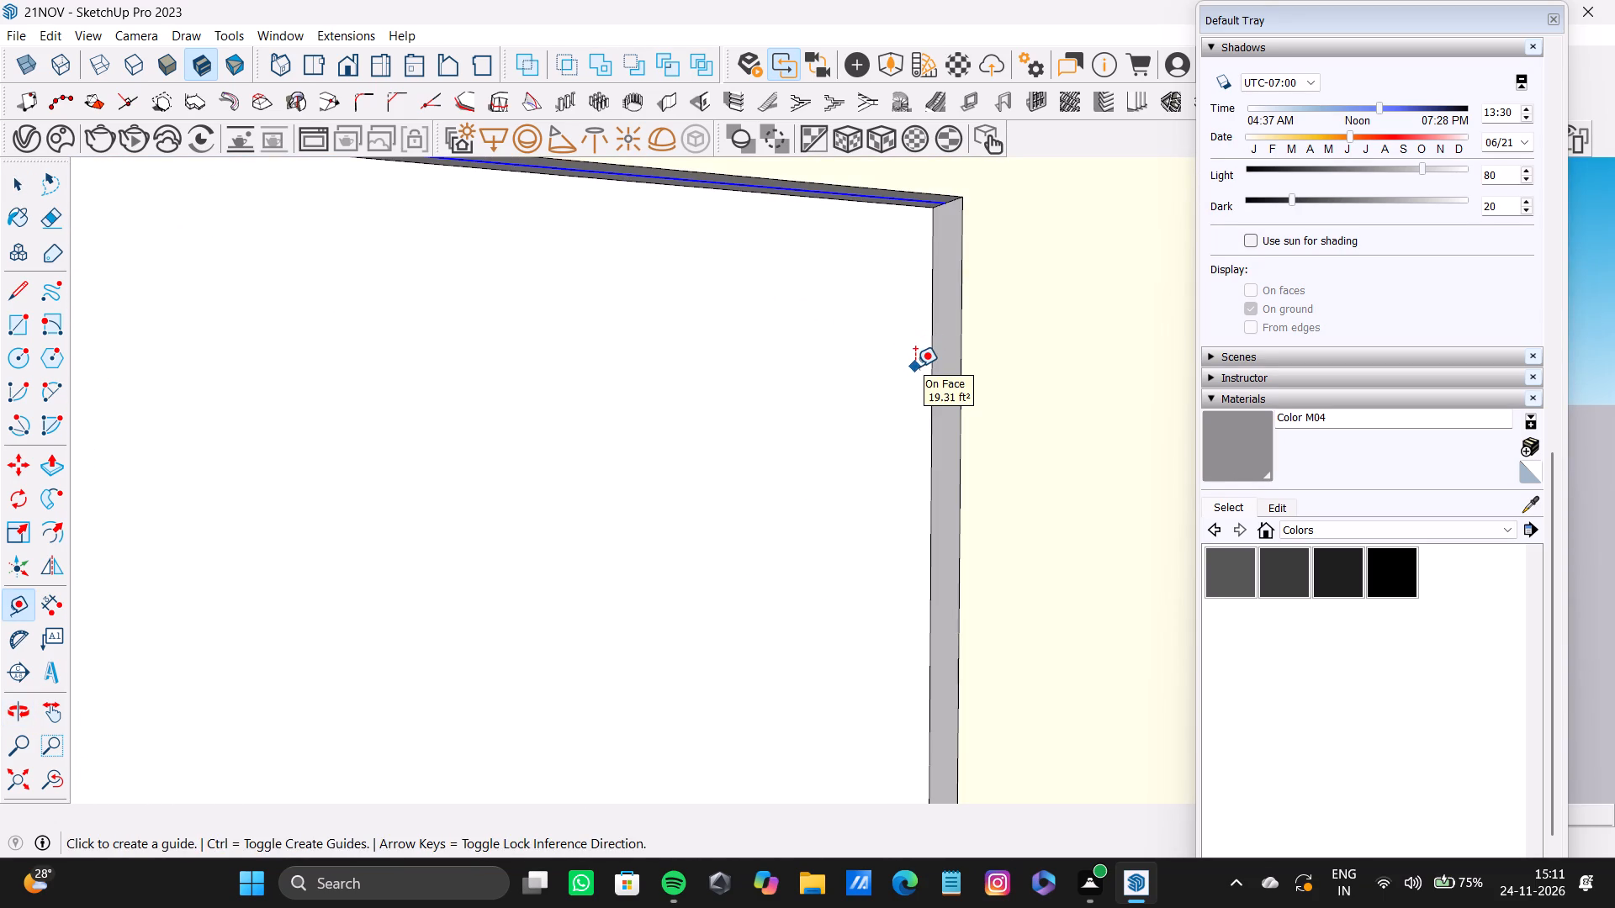
{"action": "scroll", "coordinate": [961, 340], "scroll_direction": "up", "scroll_amount": 3}
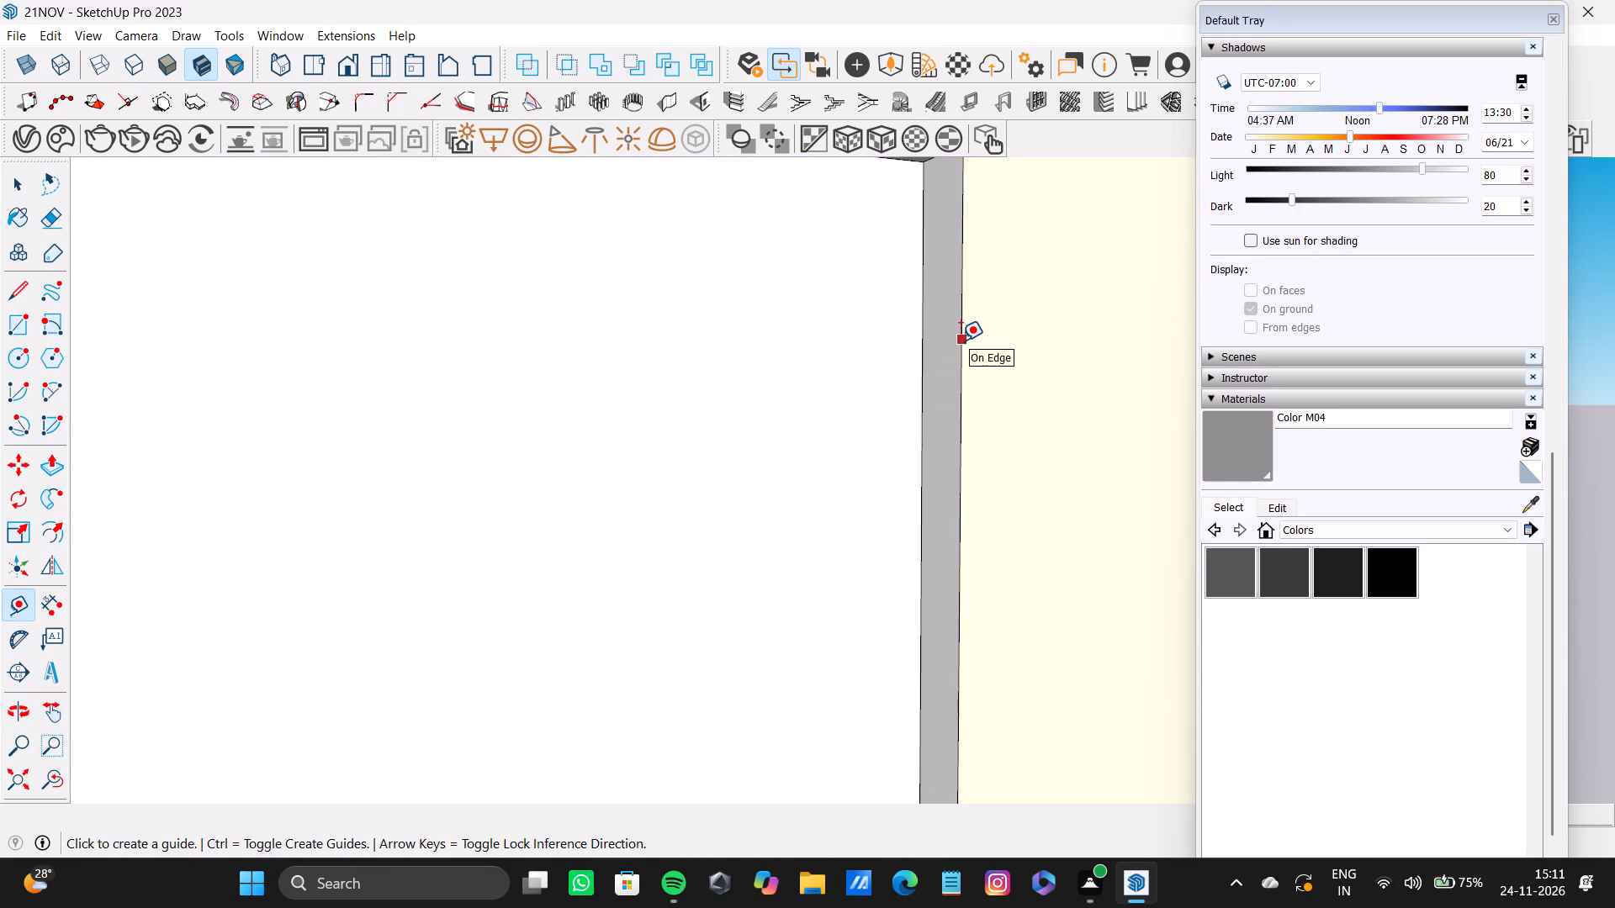
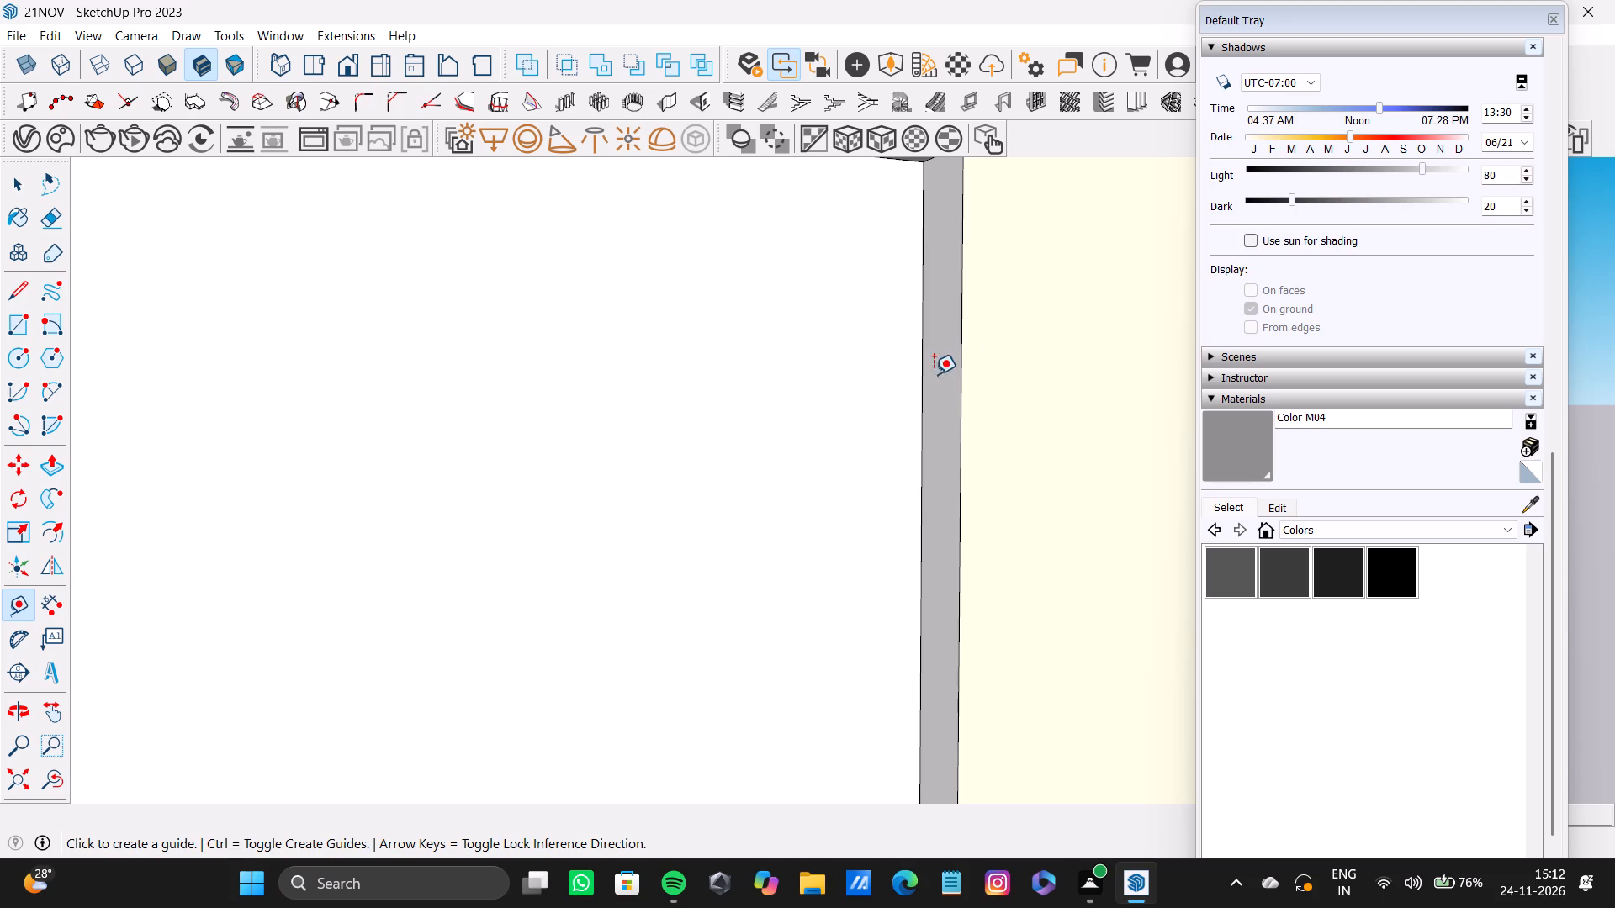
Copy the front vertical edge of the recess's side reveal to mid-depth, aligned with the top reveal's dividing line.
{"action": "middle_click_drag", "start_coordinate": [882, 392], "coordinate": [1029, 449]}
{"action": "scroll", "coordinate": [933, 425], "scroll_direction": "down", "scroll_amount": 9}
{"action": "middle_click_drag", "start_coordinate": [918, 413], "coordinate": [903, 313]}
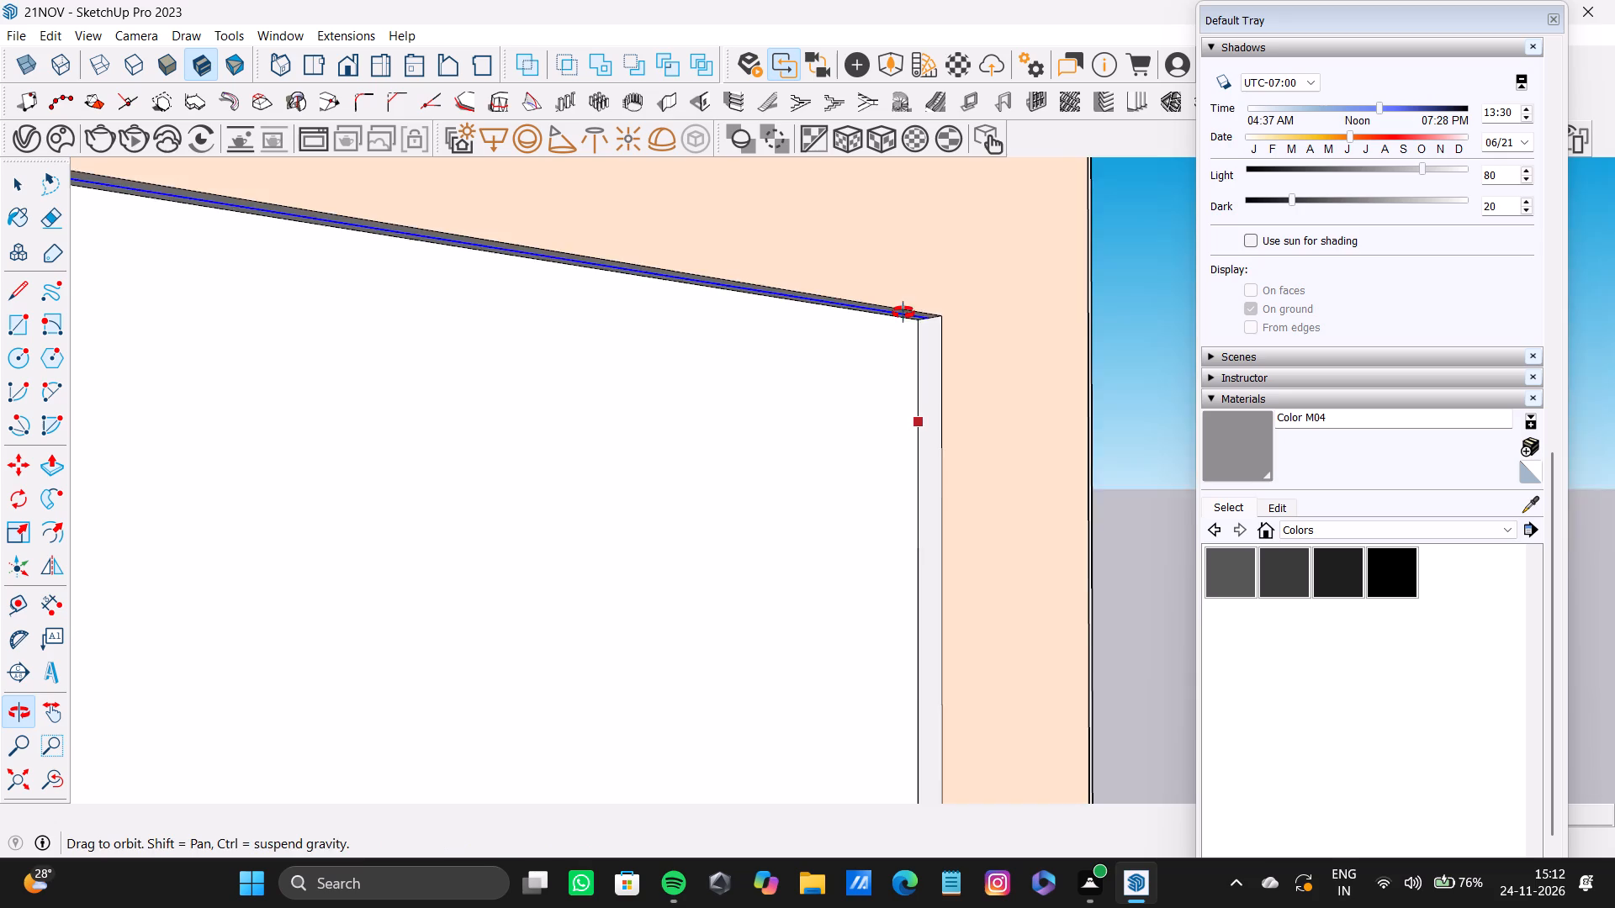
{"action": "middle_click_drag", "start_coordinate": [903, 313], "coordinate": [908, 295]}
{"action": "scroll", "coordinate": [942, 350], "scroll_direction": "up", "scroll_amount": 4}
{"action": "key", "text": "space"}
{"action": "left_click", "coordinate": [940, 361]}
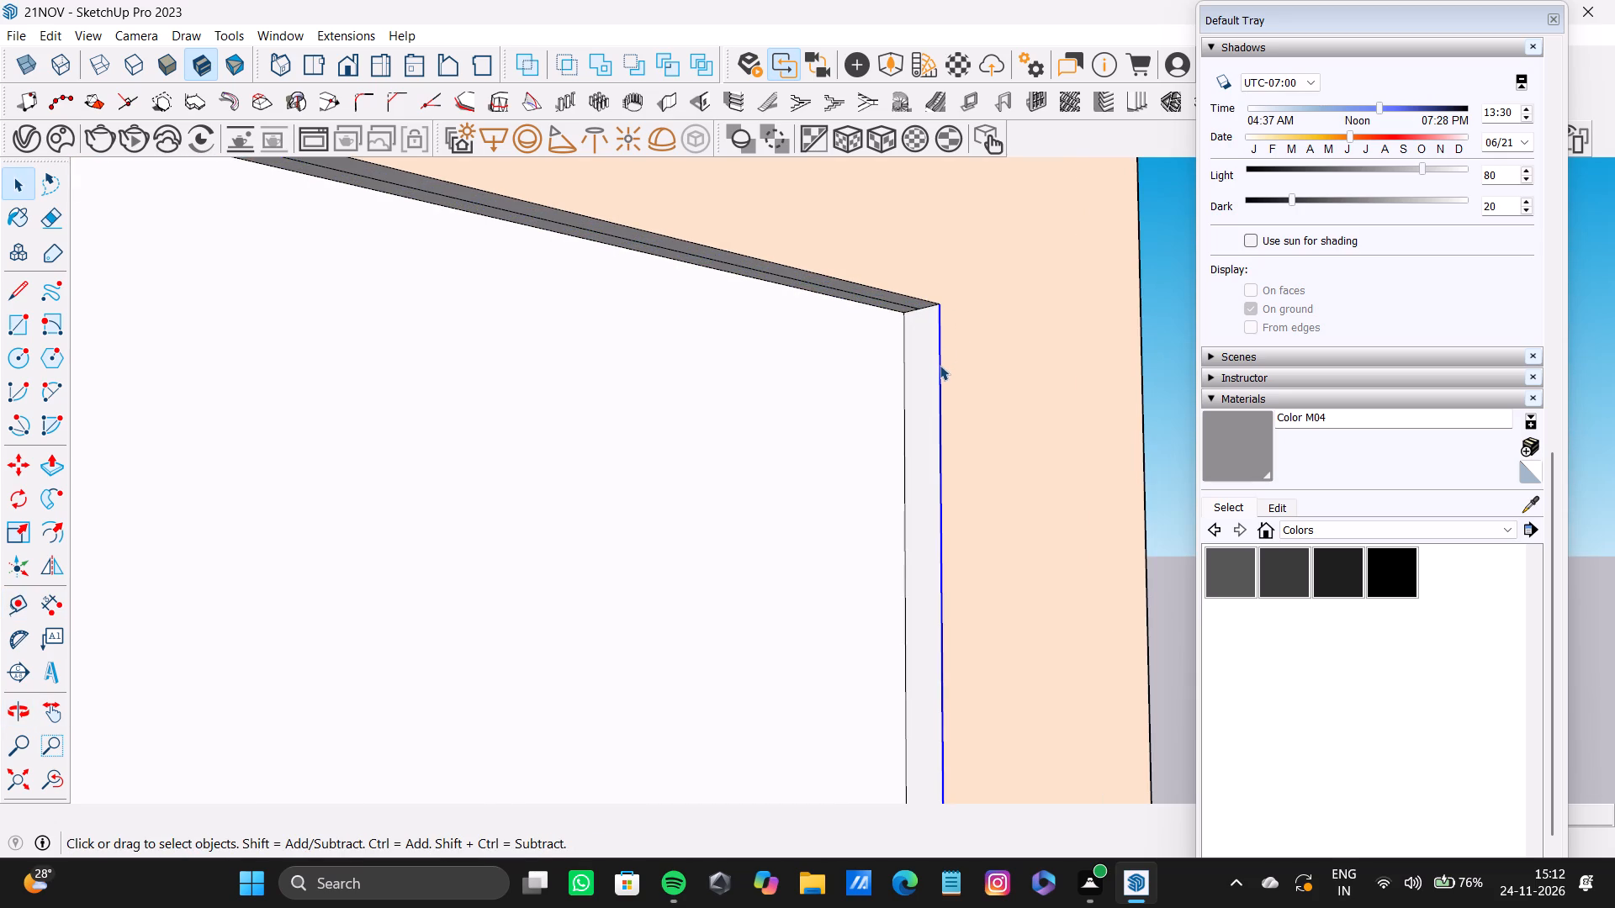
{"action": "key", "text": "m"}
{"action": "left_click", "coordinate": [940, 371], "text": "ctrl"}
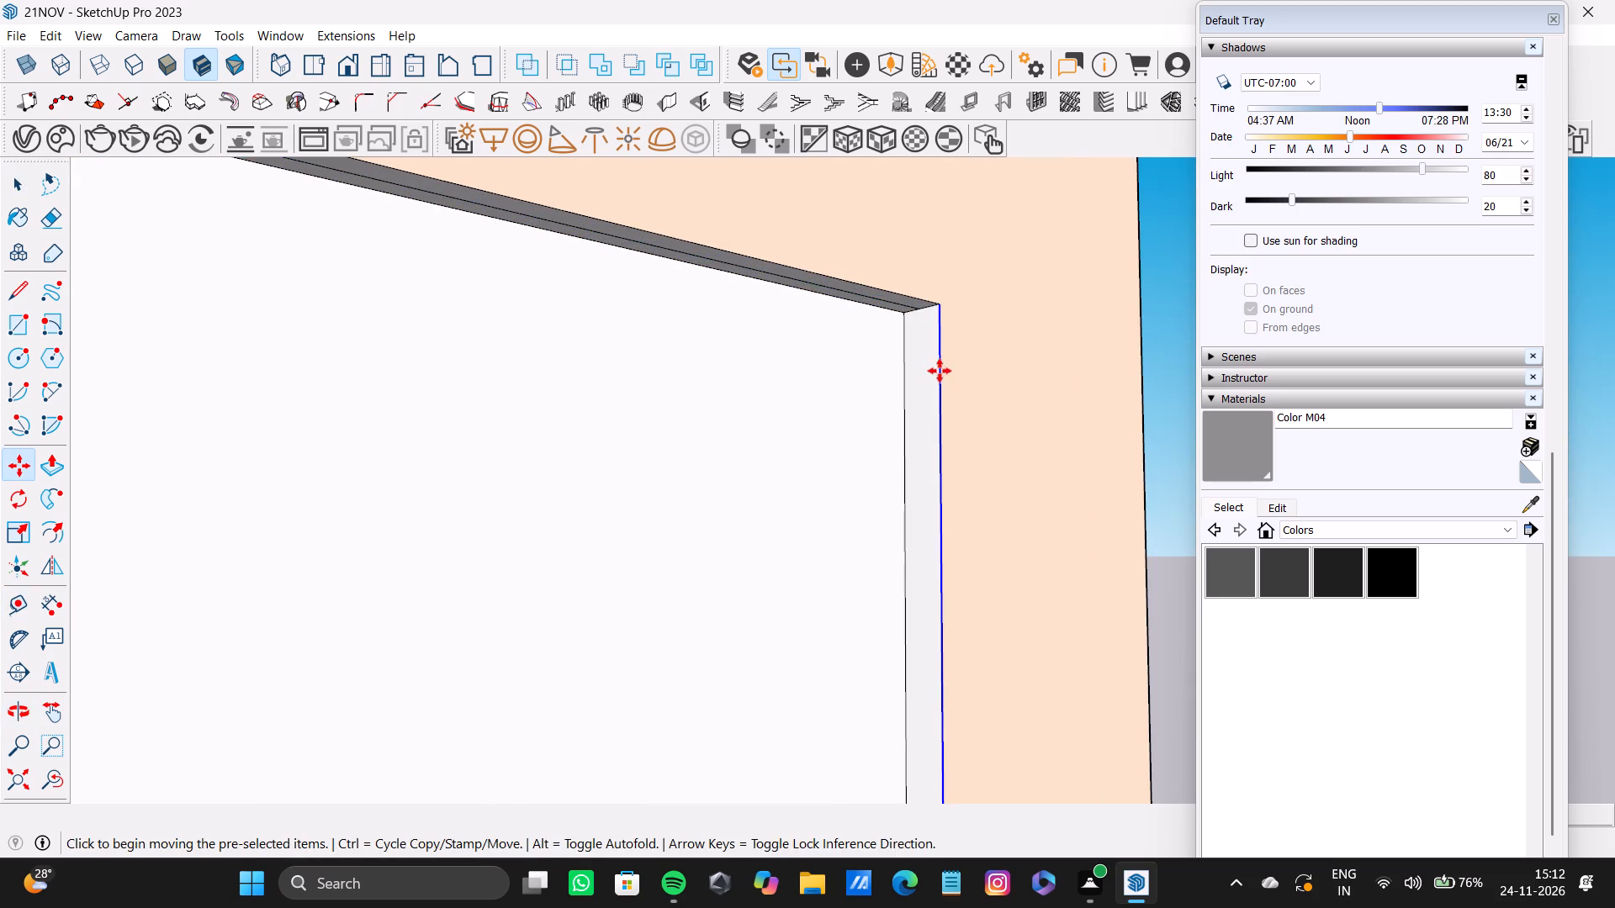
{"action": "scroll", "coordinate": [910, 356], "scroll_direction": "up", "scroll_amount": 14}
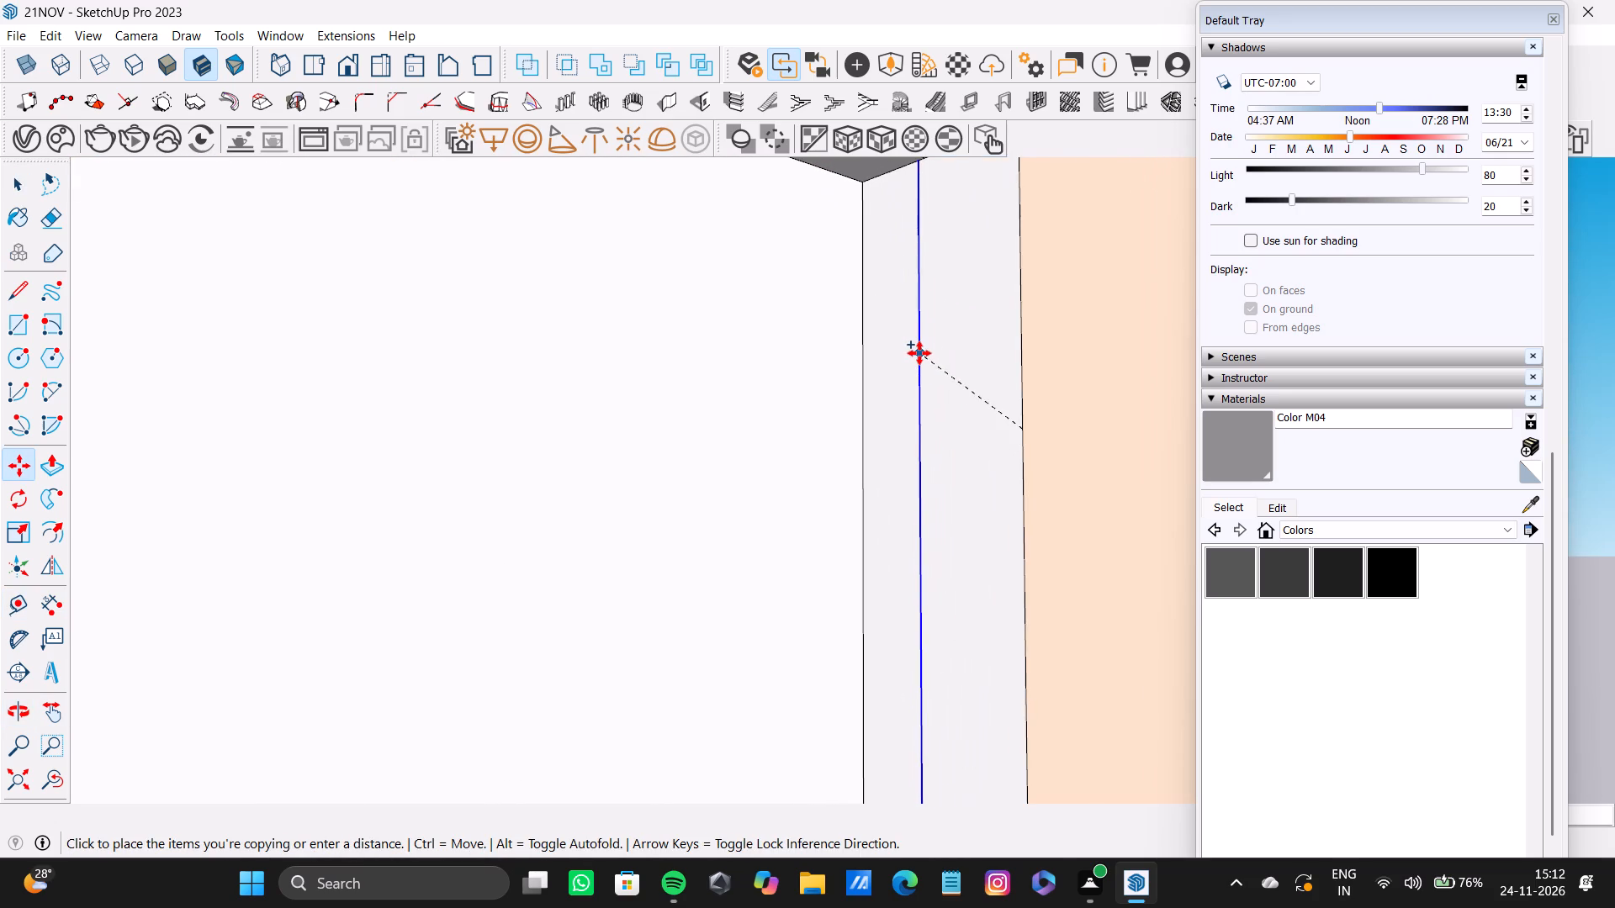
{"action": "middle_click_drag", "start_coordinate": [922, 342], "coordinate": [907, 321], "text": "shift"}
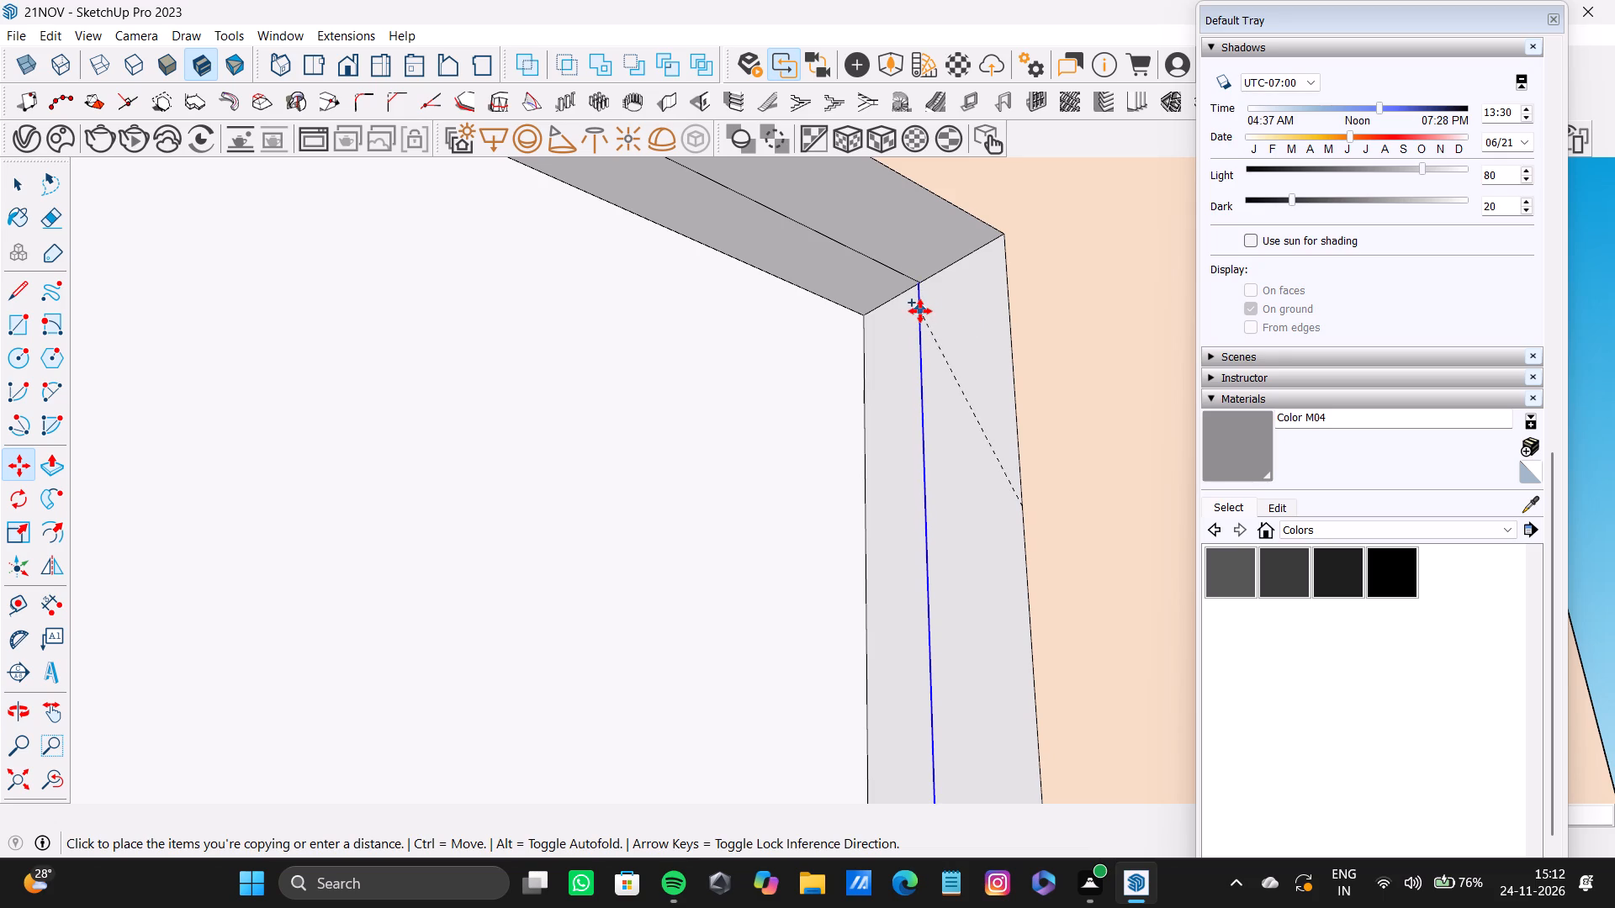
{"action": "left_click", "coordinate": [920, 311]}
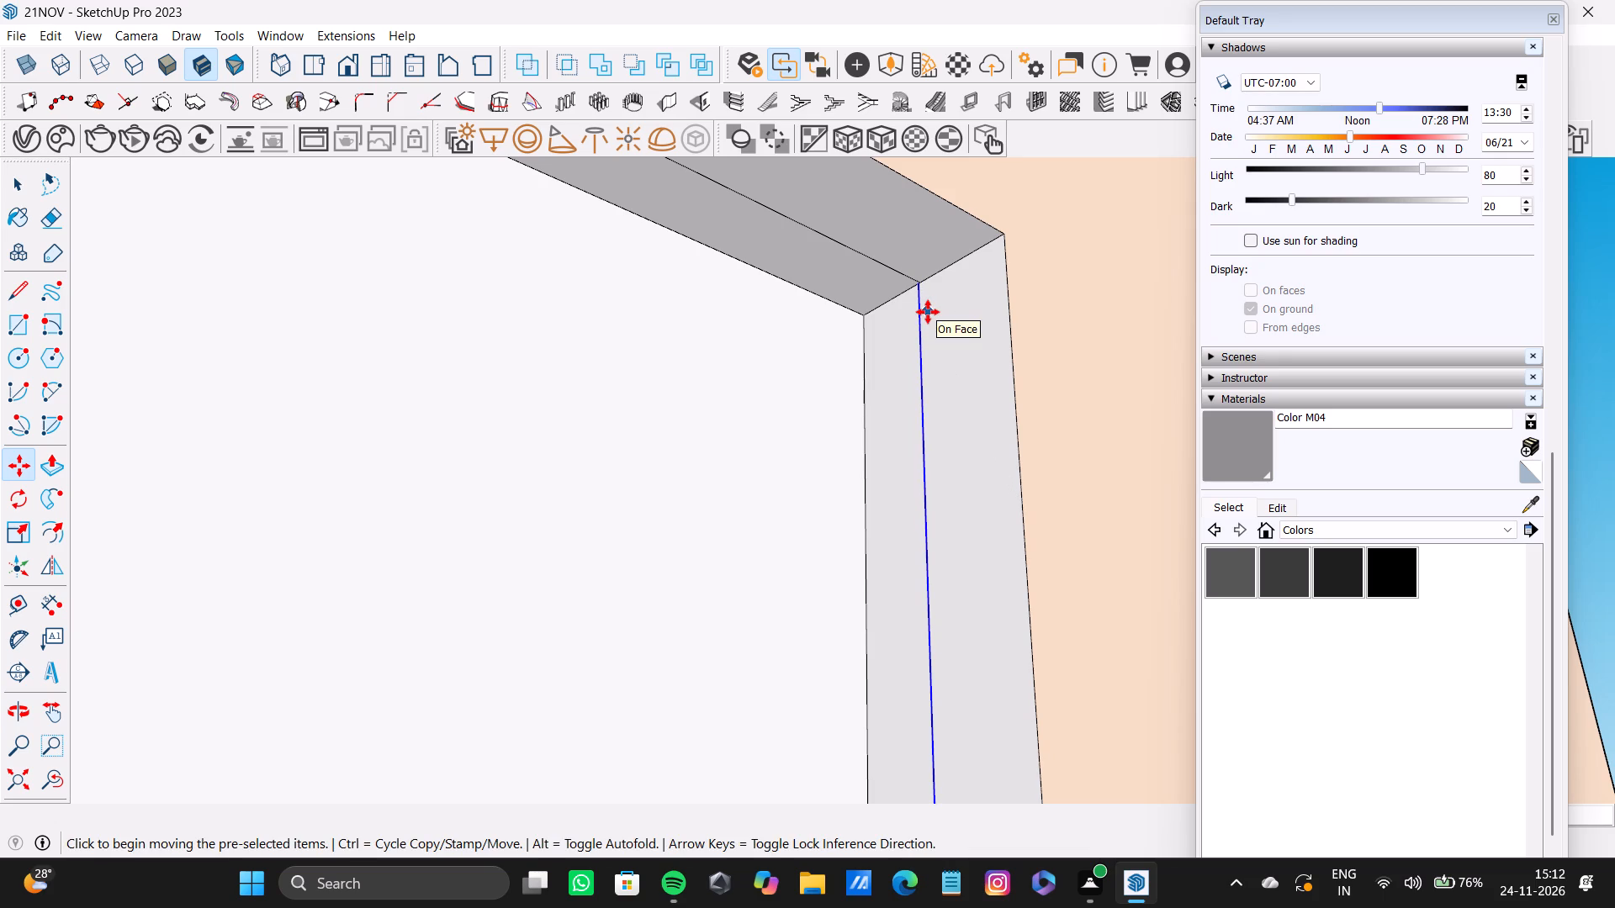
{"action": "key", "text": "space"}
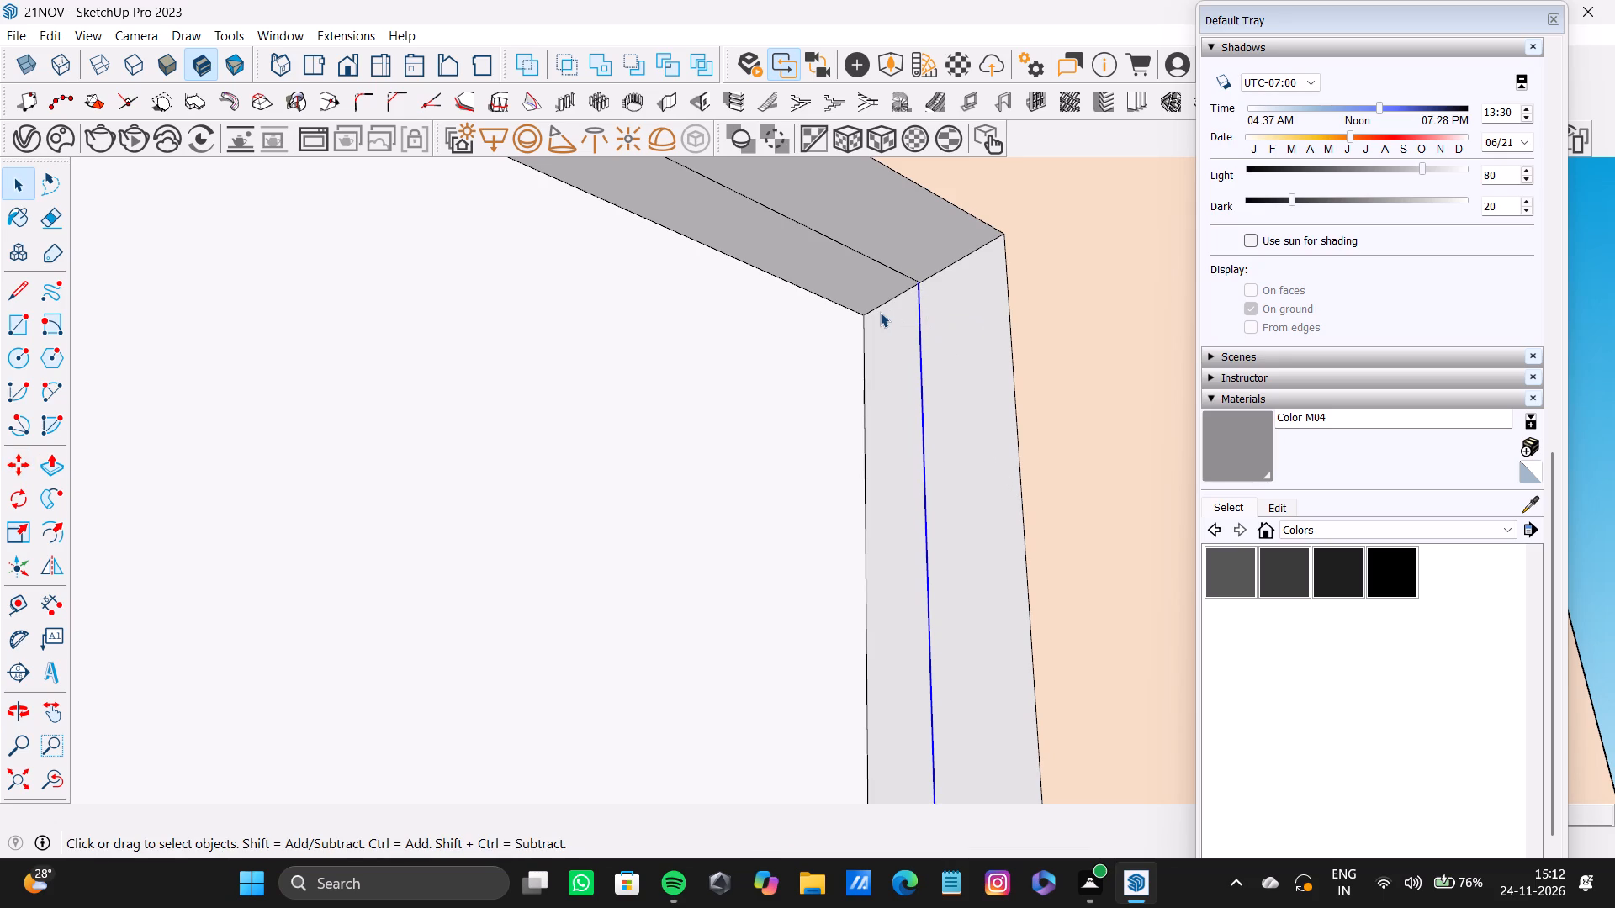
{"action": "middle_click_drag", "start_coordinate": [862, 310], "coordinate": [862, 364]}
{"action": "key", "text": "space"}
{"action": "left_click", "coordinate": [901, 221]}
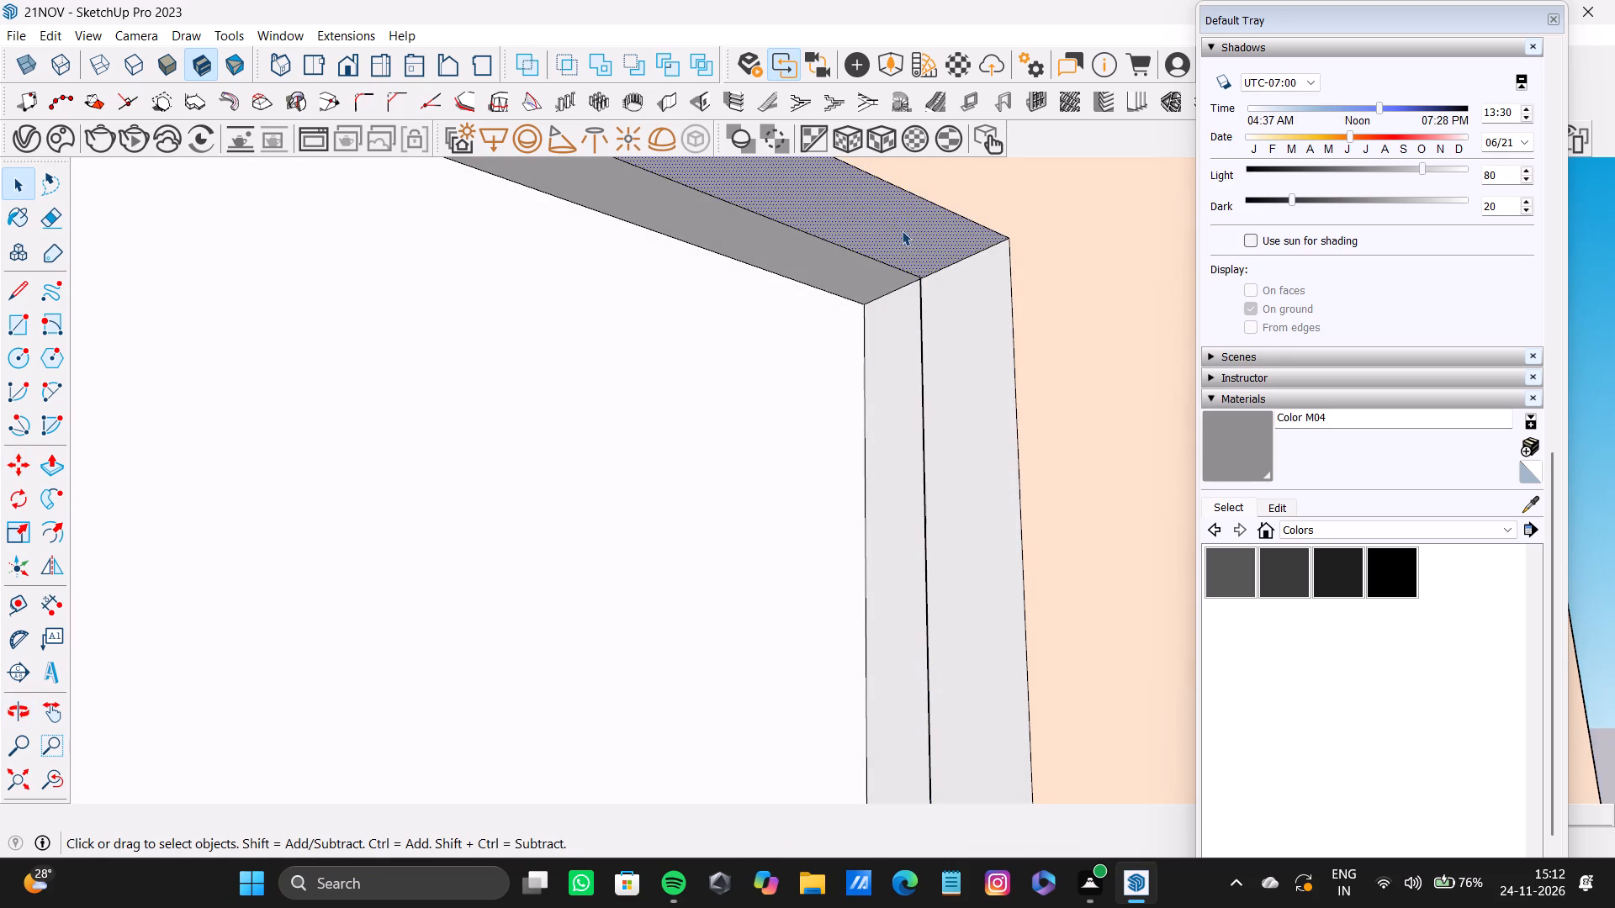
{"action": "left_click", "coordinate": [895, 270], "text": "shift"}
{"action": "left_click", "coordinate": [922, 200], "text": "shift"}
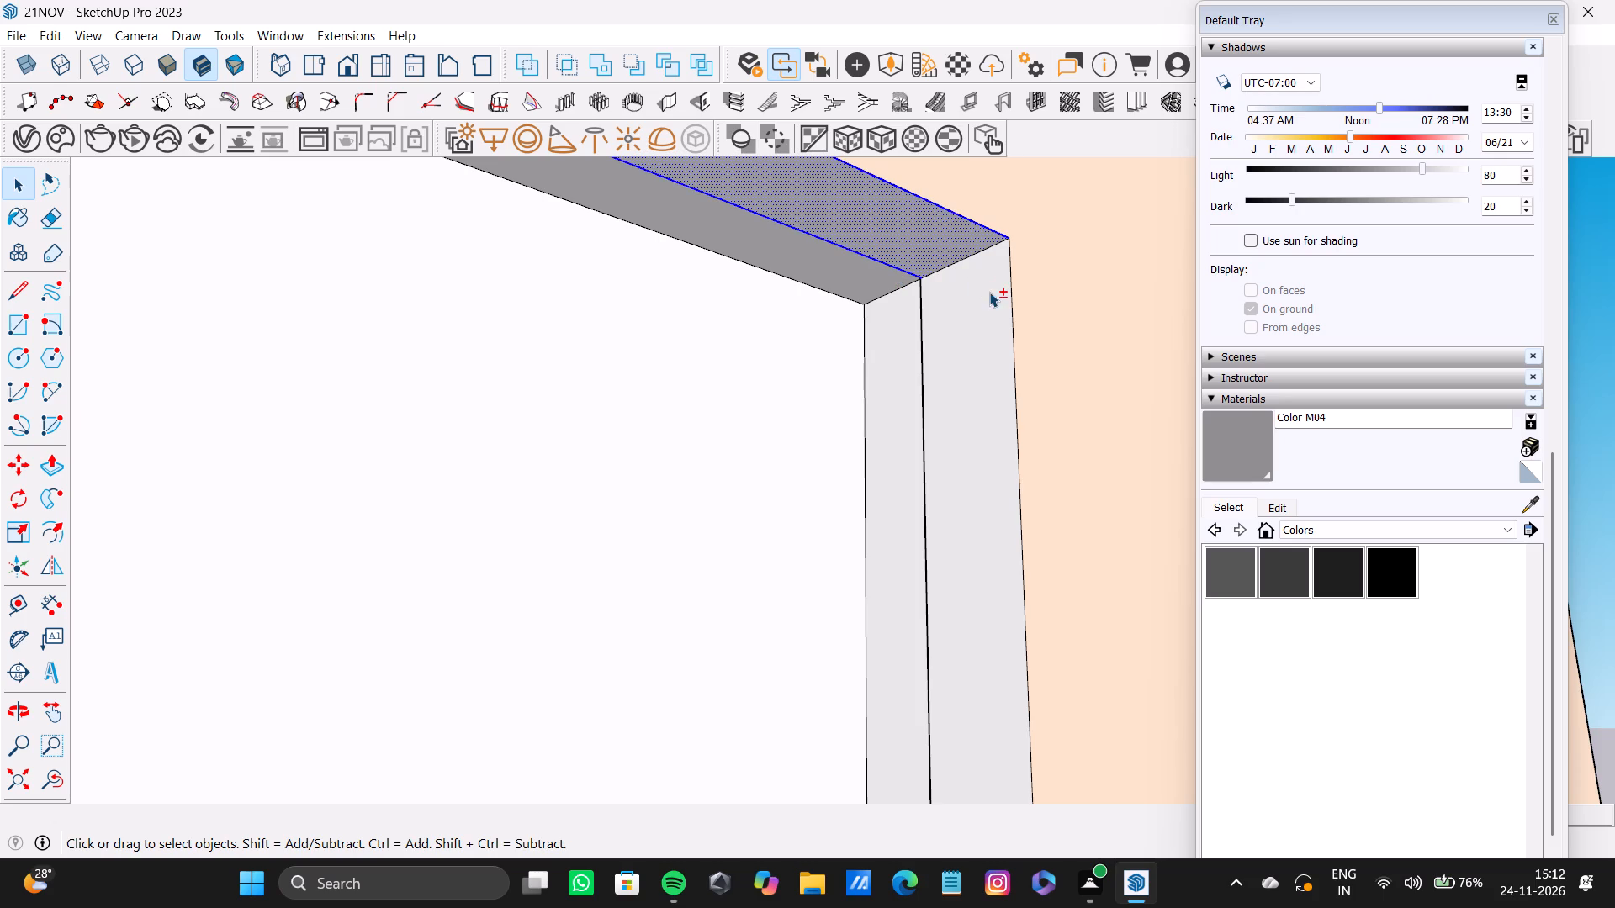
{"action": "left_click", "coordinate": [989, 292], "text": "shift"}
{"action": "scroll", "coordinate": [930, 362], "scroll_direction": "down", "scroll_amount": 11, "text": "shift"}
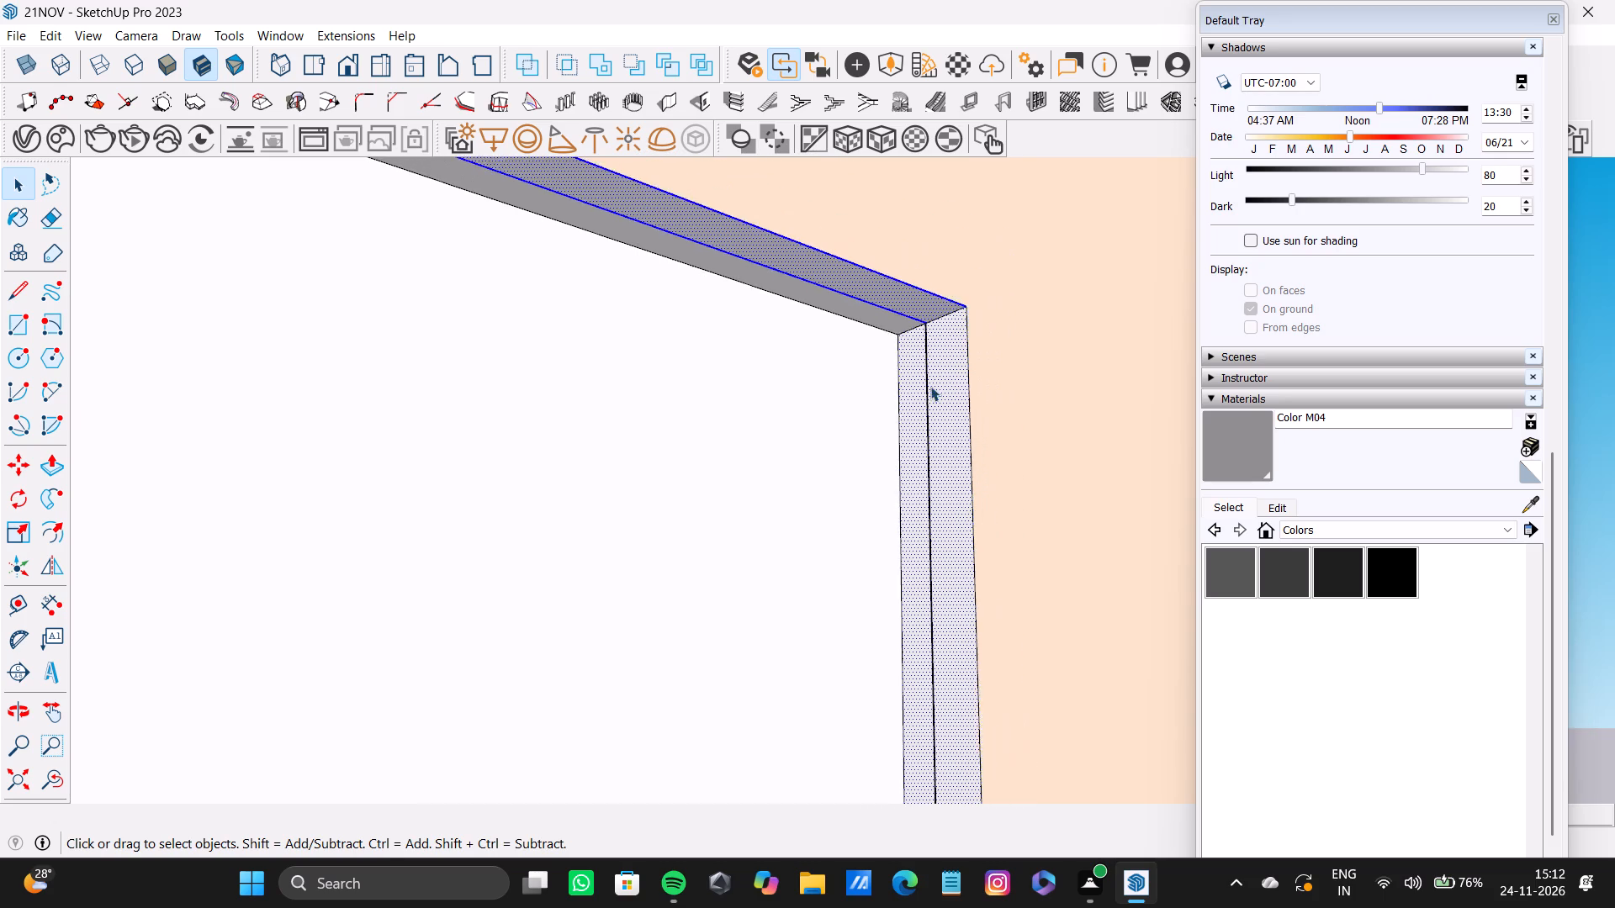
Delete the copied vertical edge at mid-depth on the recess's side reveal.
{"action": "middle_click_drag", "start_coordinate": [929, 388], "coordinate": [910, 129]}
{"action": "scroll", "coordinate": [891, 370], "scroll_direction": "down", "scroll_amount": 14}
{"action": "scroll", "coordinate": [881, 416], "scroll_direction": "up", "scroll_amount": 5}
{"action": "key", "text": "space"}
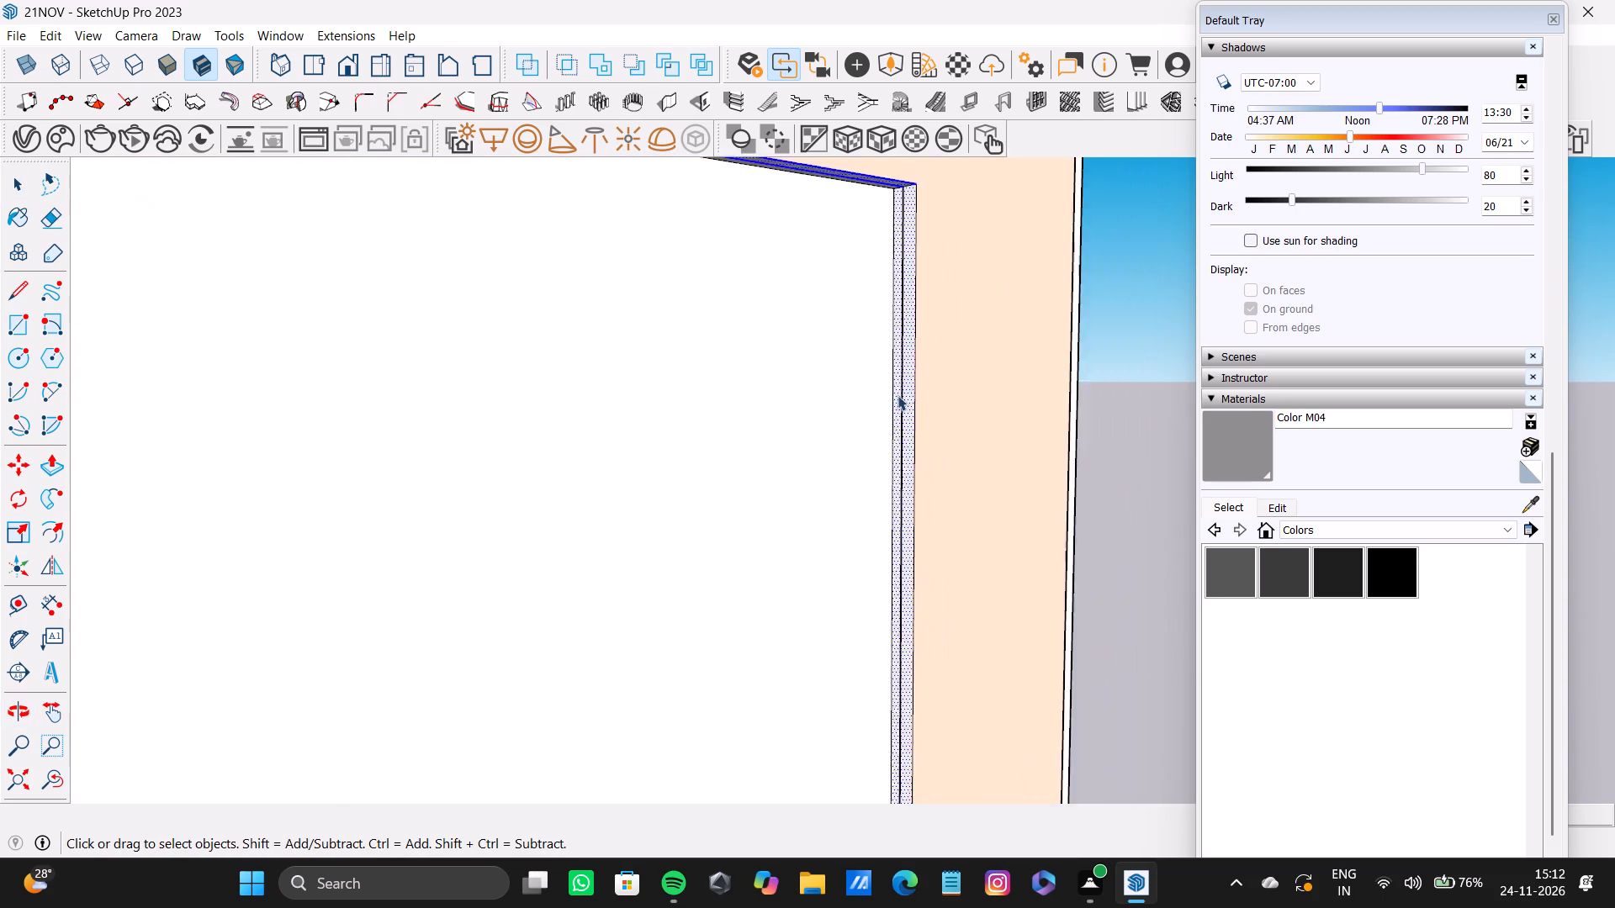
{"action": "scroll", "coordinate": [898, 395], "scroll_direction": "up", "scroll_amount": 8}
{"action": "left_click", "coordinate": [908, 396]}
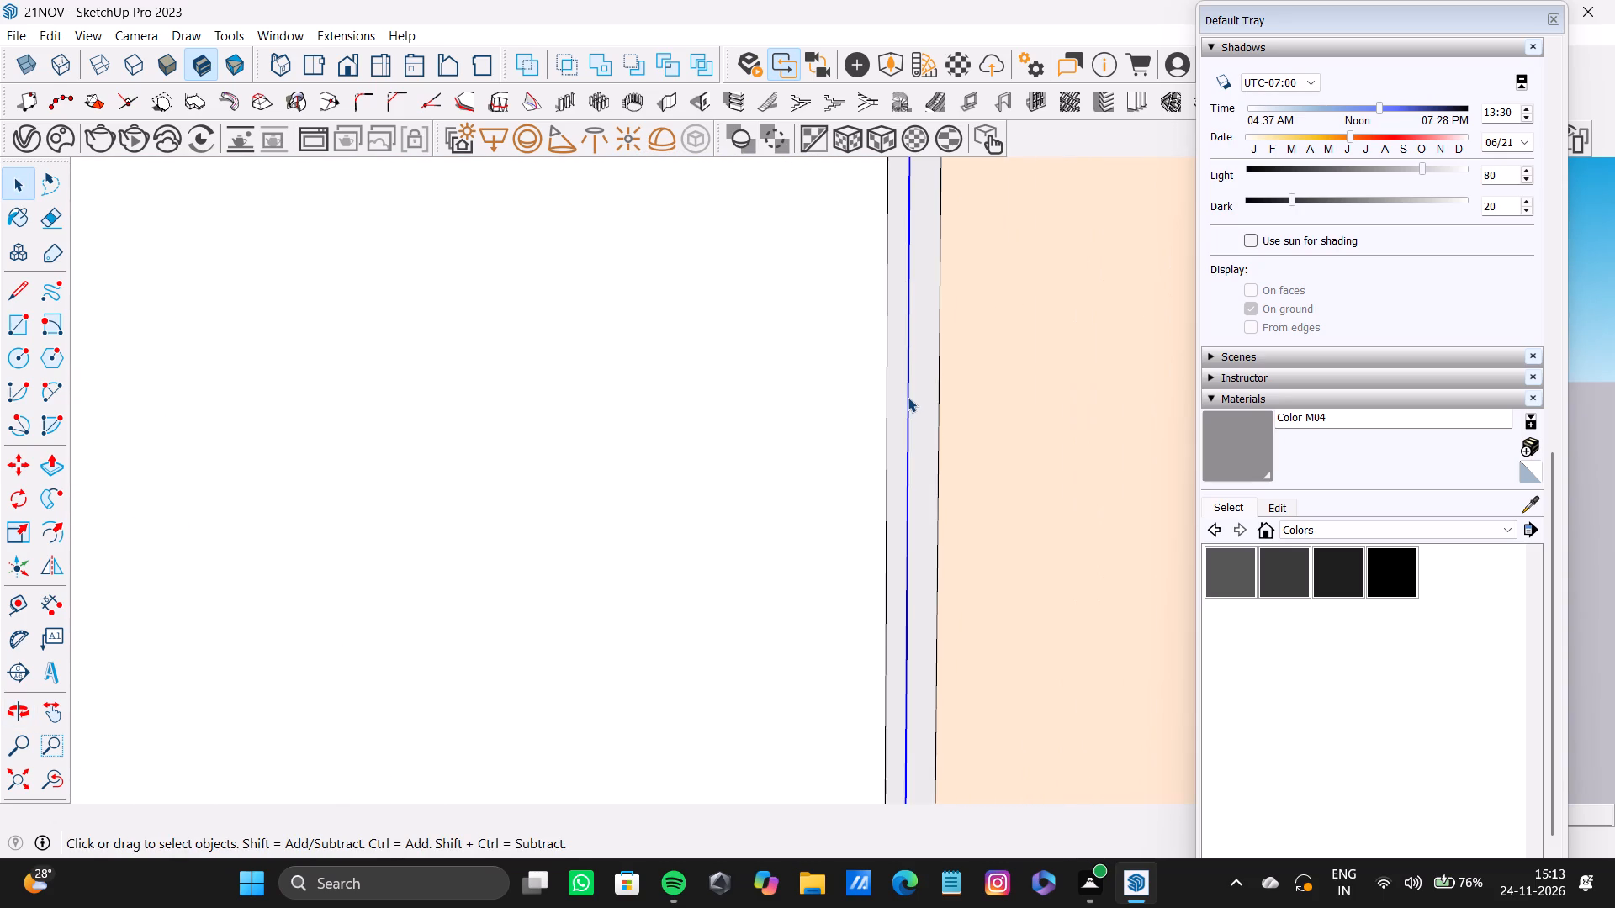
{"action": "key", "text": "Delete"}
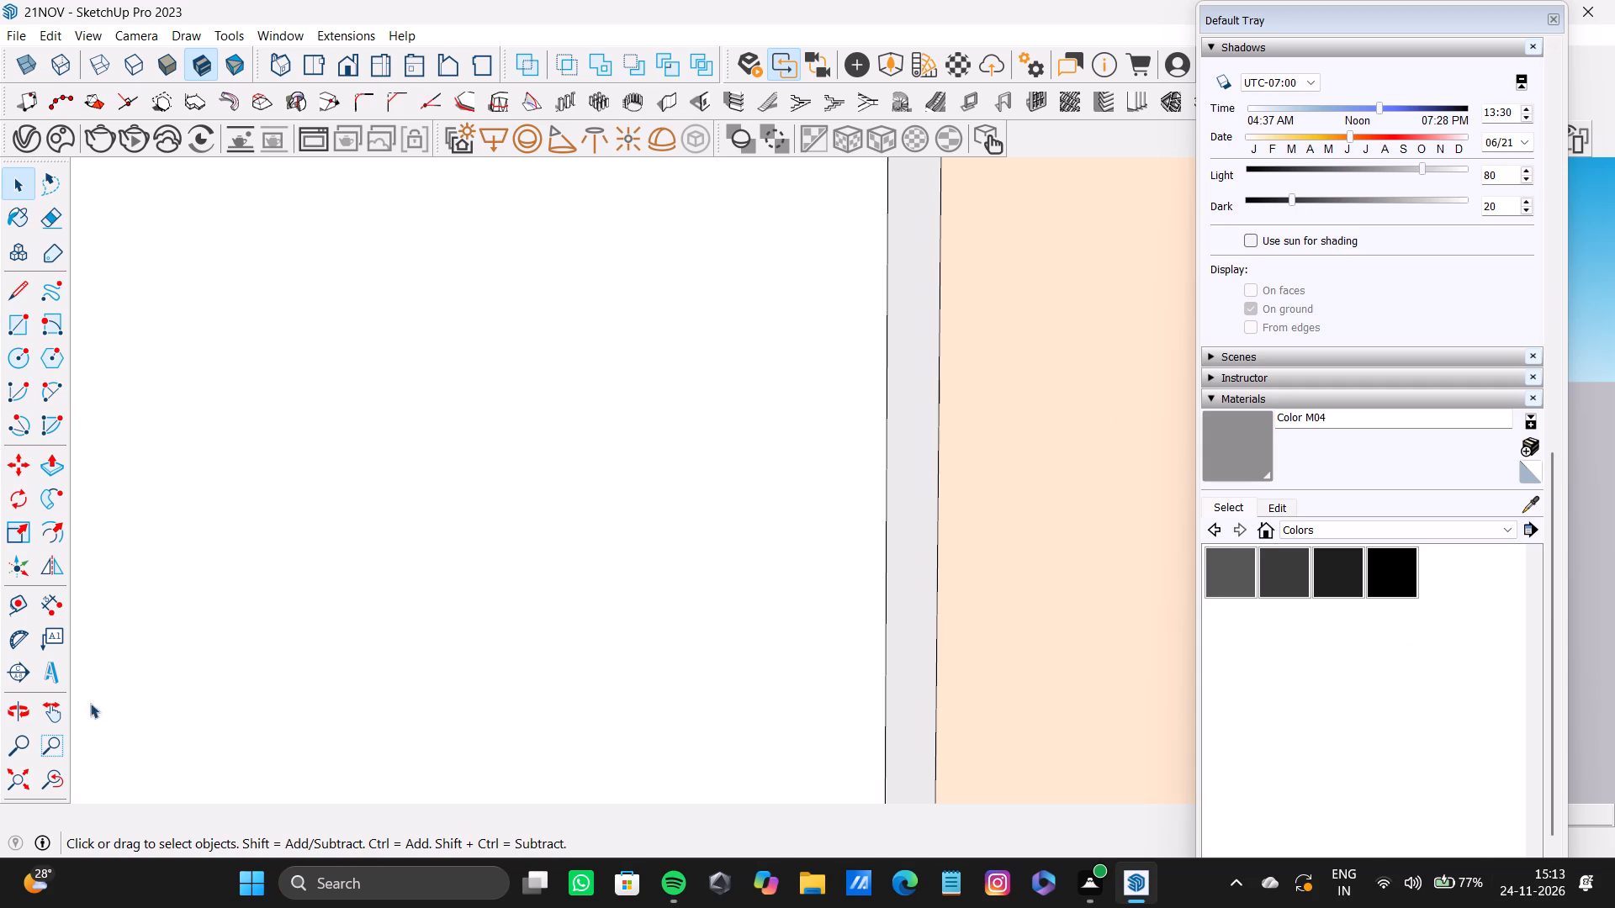
Inspect the room interior and the wall panel recess with its S-shaped strip and top and side reveals.
{"action": "left_click", "coordinate": [17, 777]}
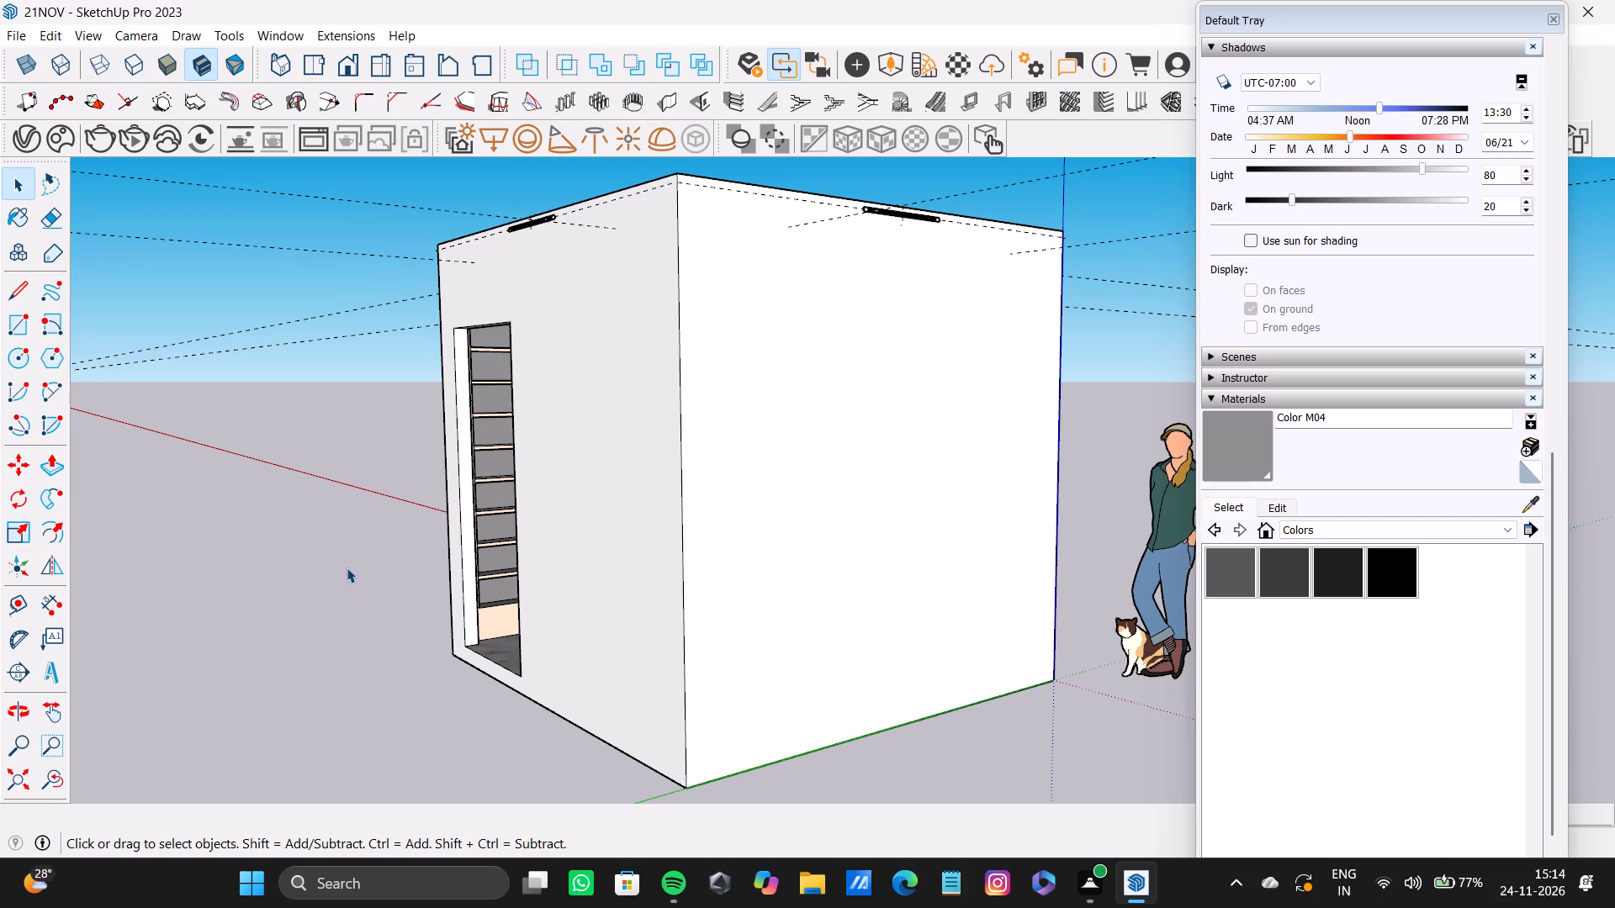
{"action": "scroll", "coordinate": [341, 486], "scroll_direction": "down", "scroll_amount": 3}
{"action": "middle_click_drag", "start_coordinate": [341, 483], "coordinate": [871, 512]}
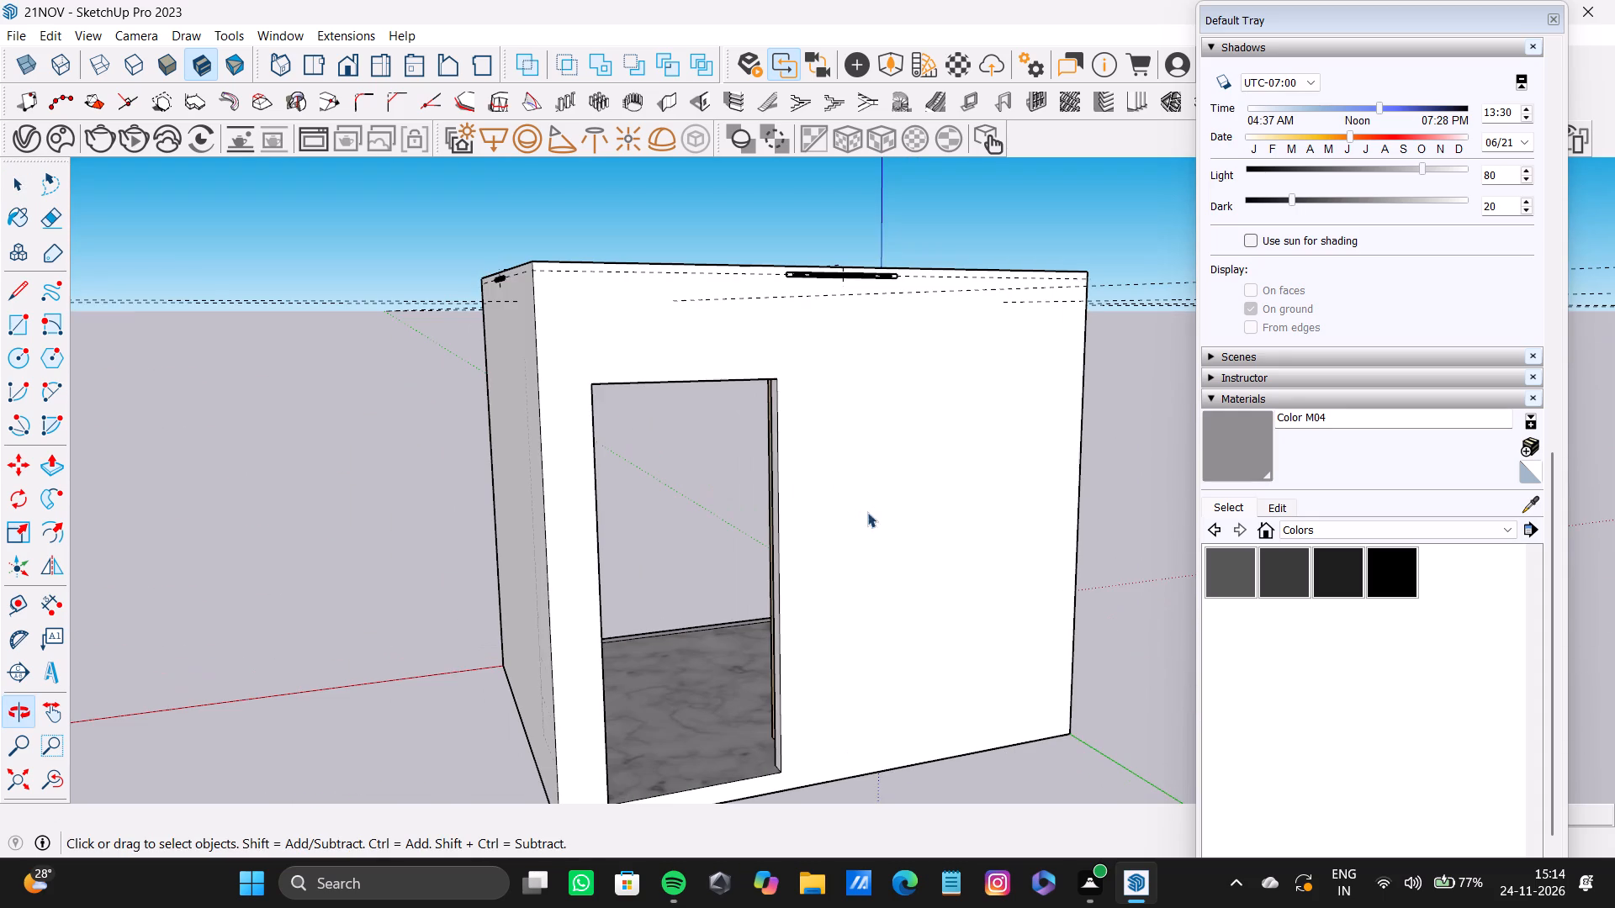
{"action": "middle_click_drag", "start_coordinate": [517, 479], "coordinate": [1078, 557]}
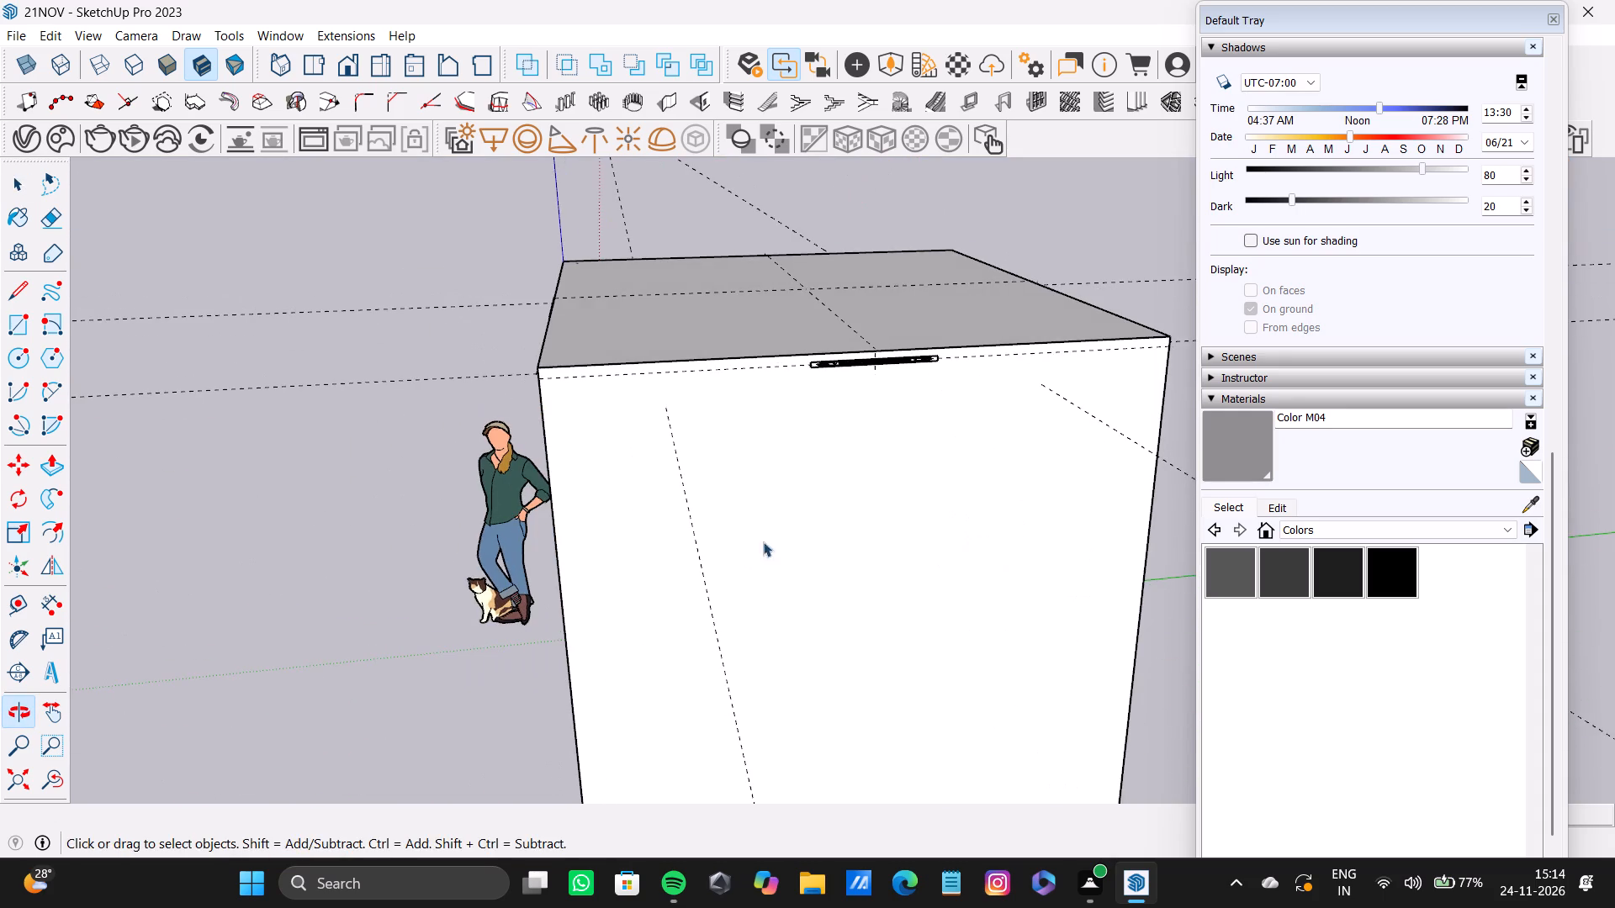
{"action": "scroll", "coordinate": [659, 515], "scroll_direction": "down", "scroll_amount": 5}
{"action": "middle_click_drag", "start_coordinate": [586, 521], "coordinate": [1068, 515]}
{"action": "scroll", "coordinate": [1066, 515], "scroll_direction": "down", "scroll_amount": 1}
{"action": "scroll", "coordinate": [945, 505], "scroll_direction": "up", "scroll_amount": 5}
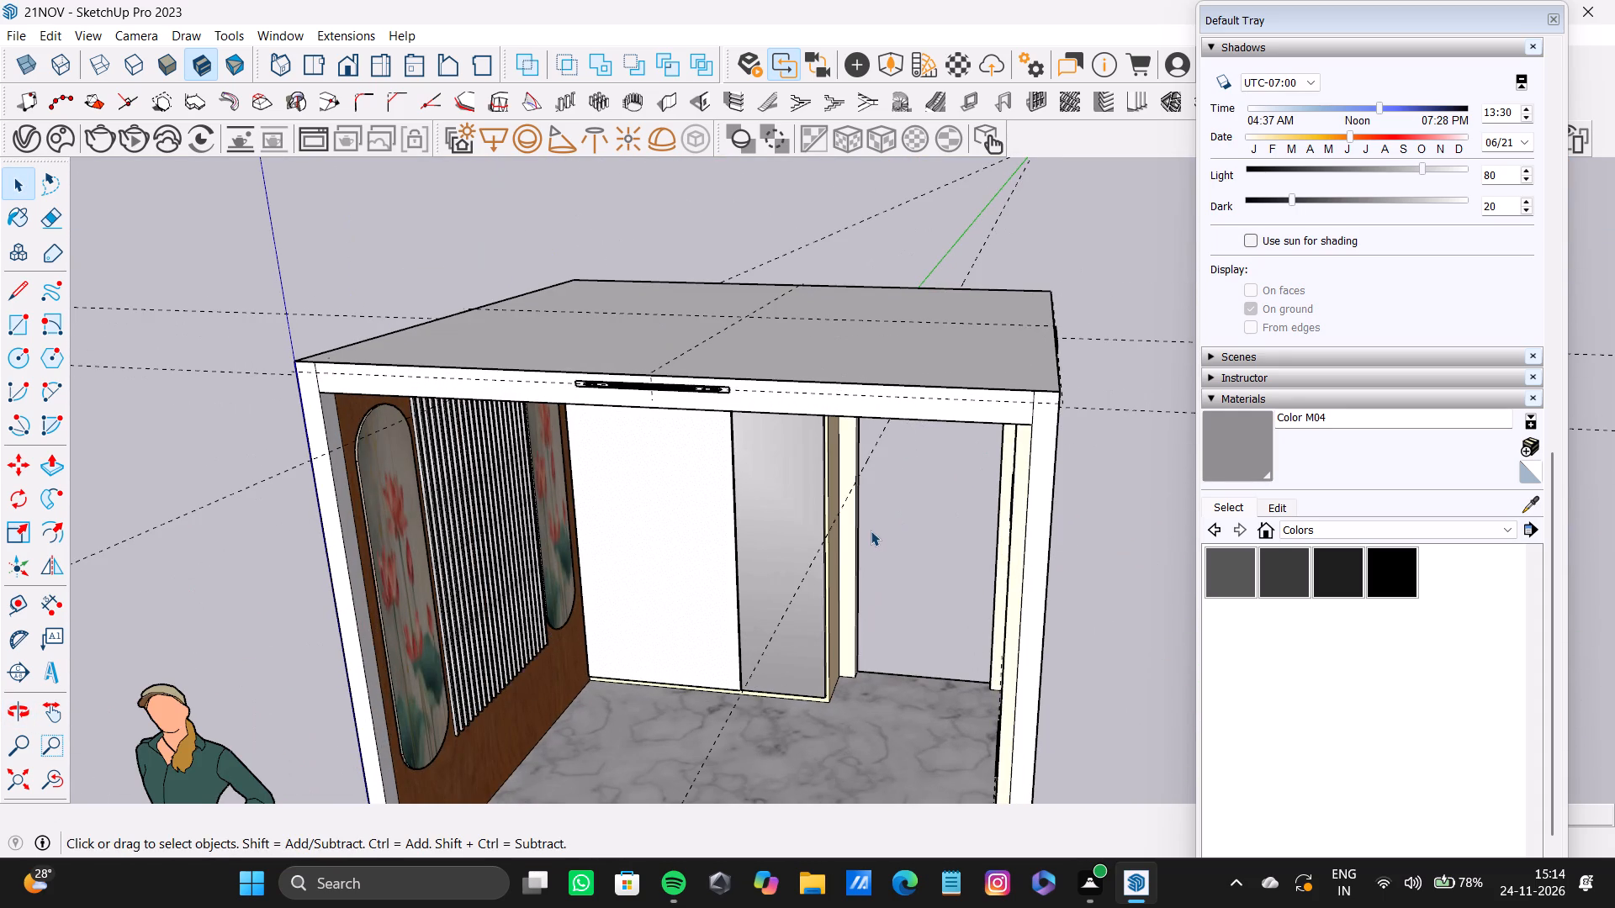
{"action": "middle_click_drag", "start_coordinate": [871, 531], "coordinate": [816, 558]}
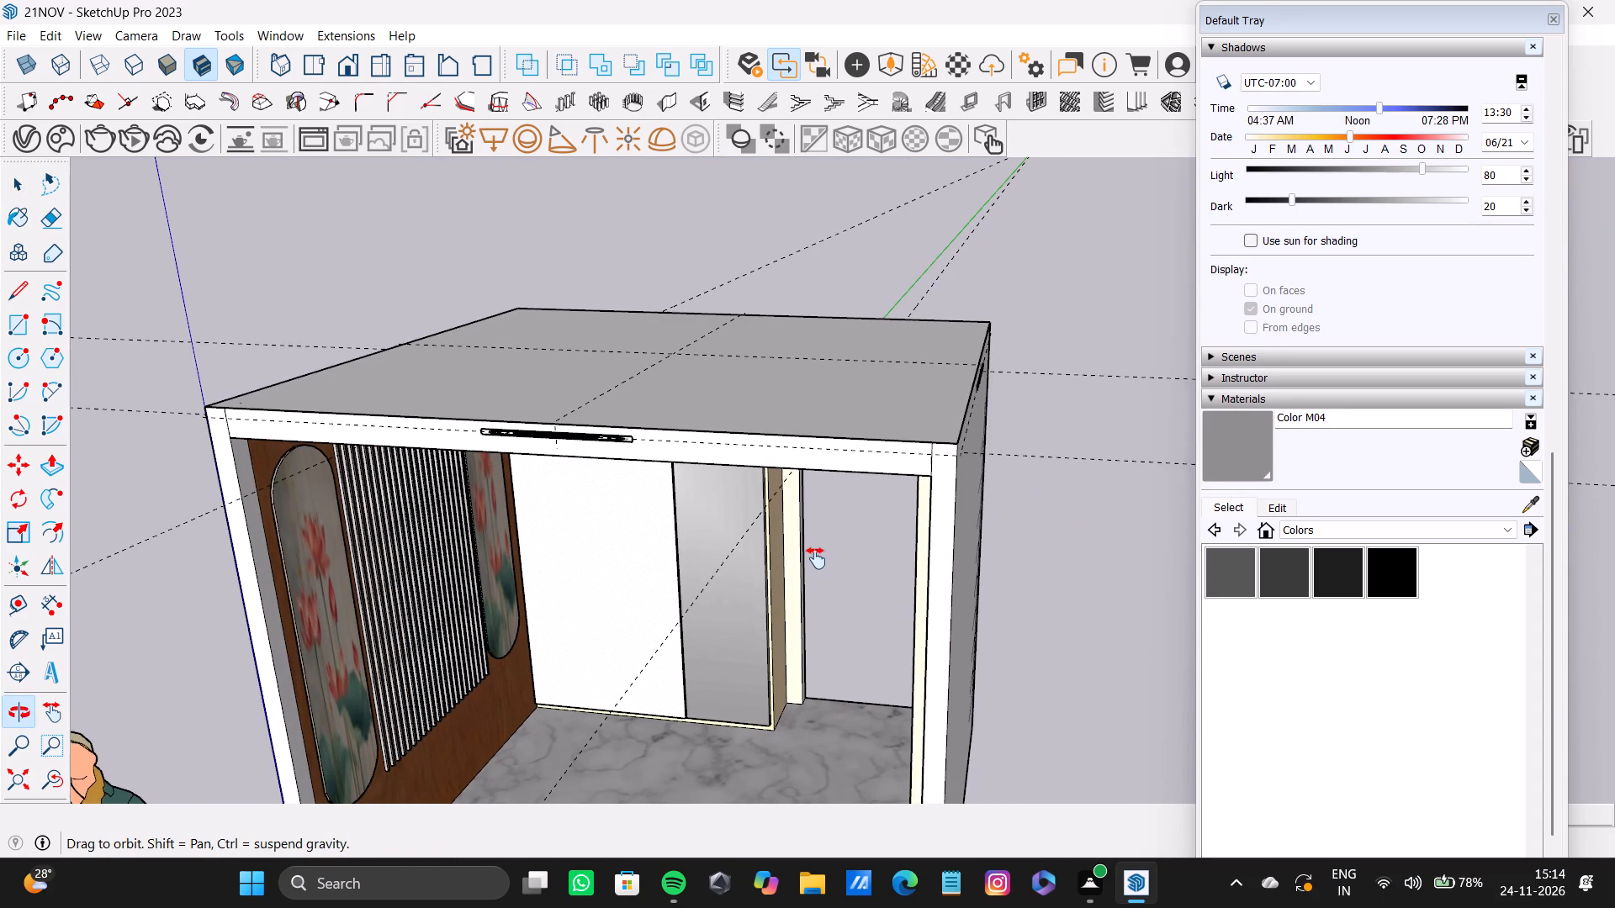
{"action": "middle_click_drag", "start_coordinate": [816, 558], "coordinate": [809, 560]}
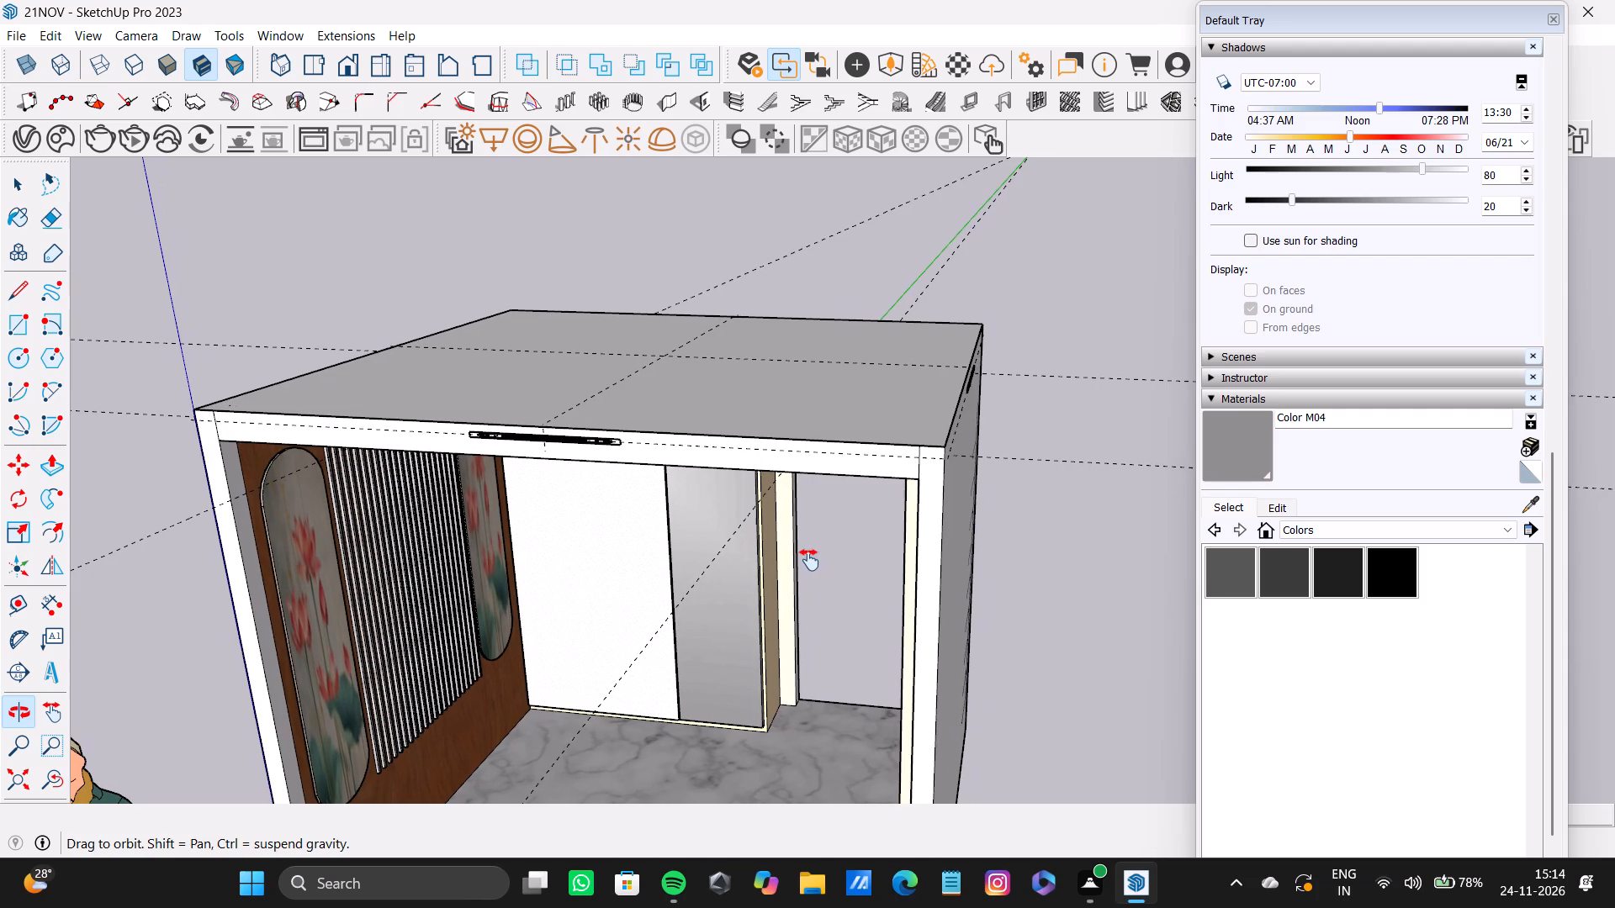
{"action": "middle_click_drag", "start_coordinate": [809, 560], "coordinate": [807, 564]}
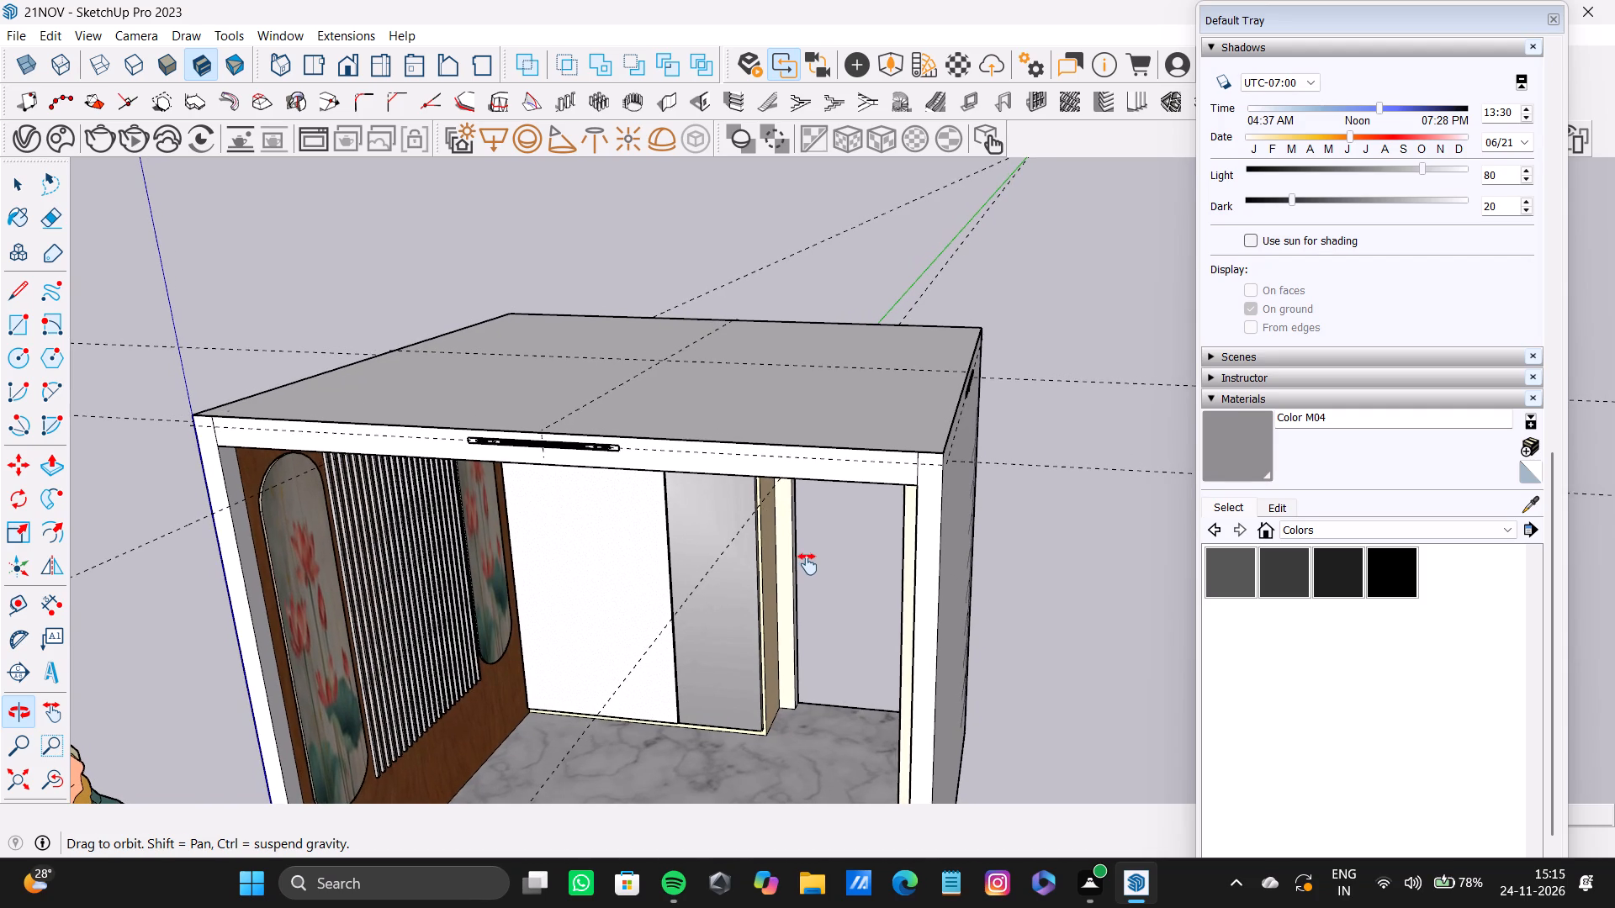
{"action": "middle_click_drag", "start_coordinate": [807, 564], "coordinate": [805, 566]}
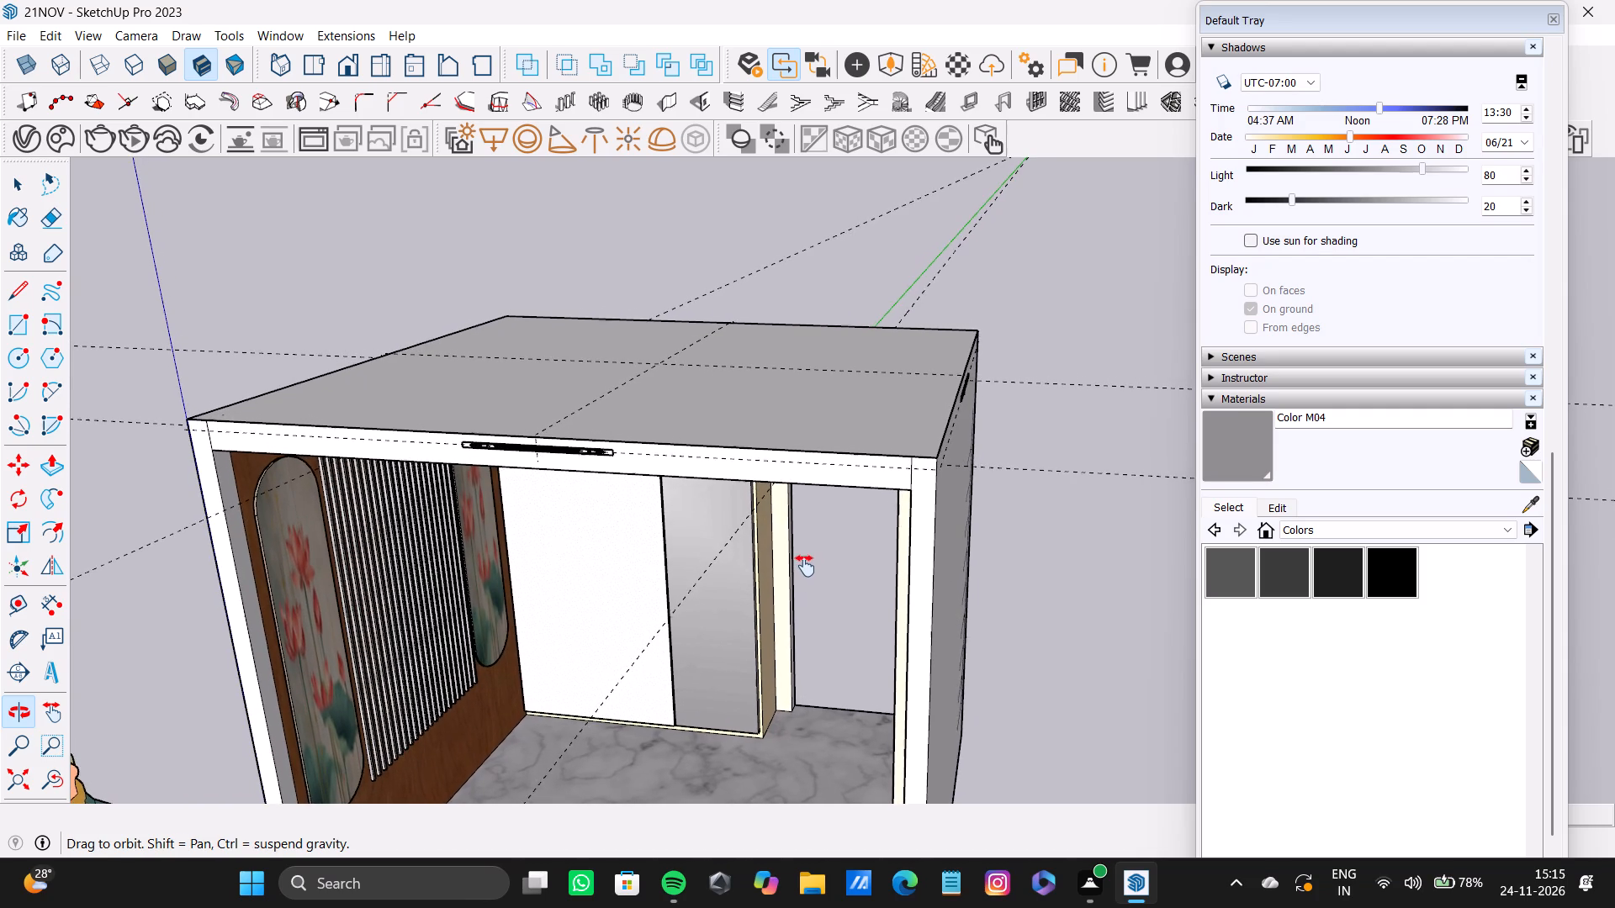
{"action": "middle_click_drag", "start_coordinate": [805, 566], "coordinate": [804, 567]}
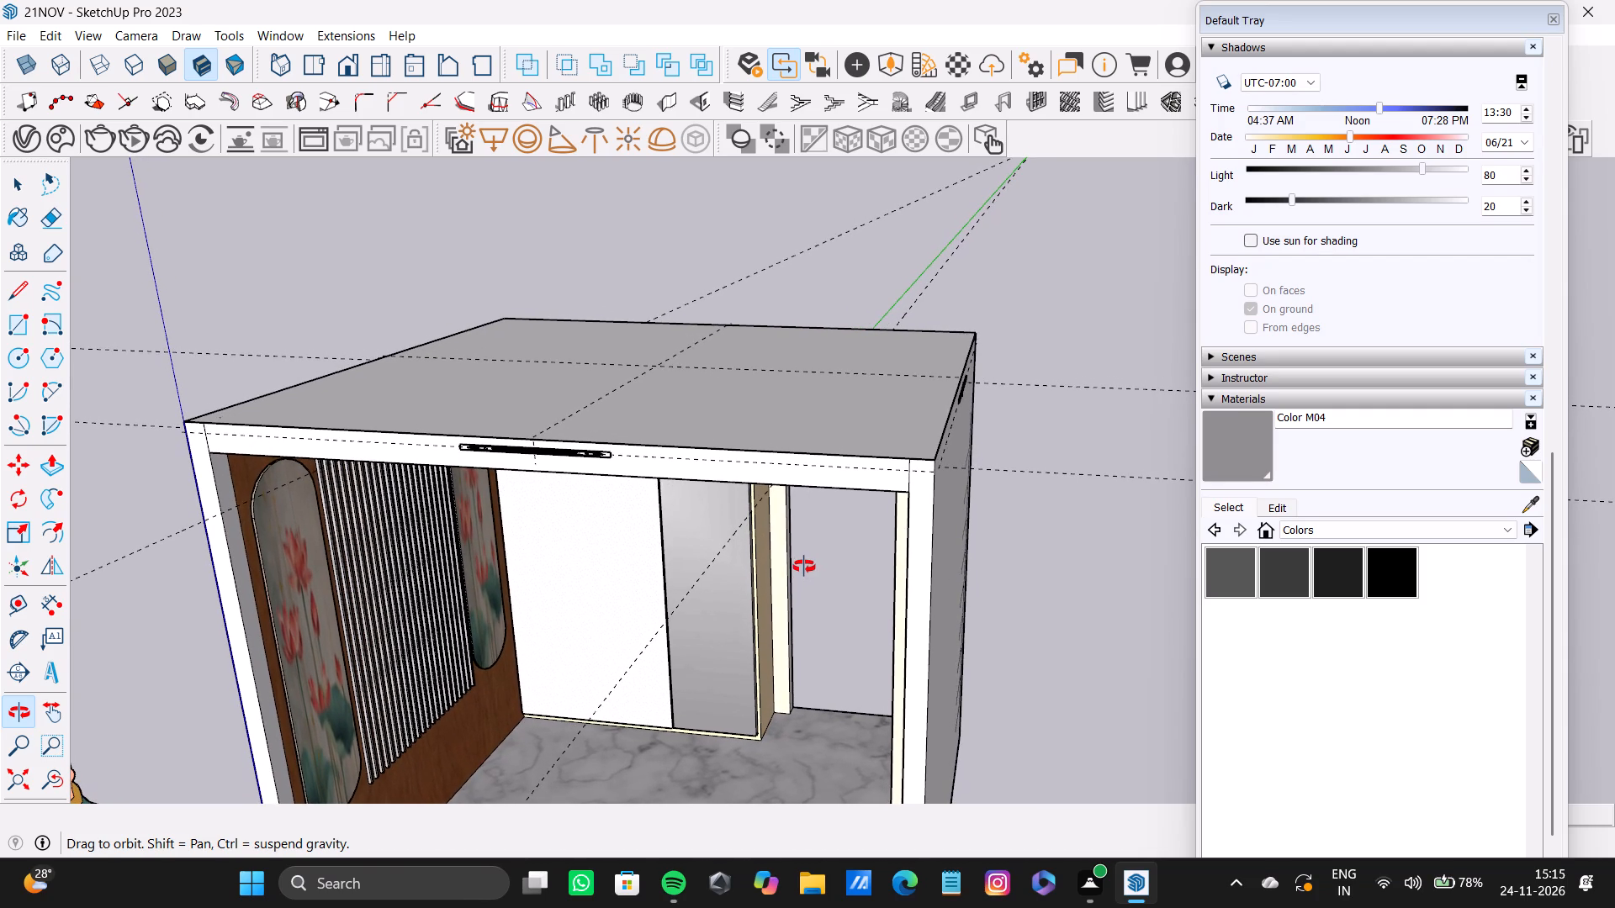
{"action": "middle_click_drag", "start_coordinate": [804, 567], "coordinate": [906, 526]}
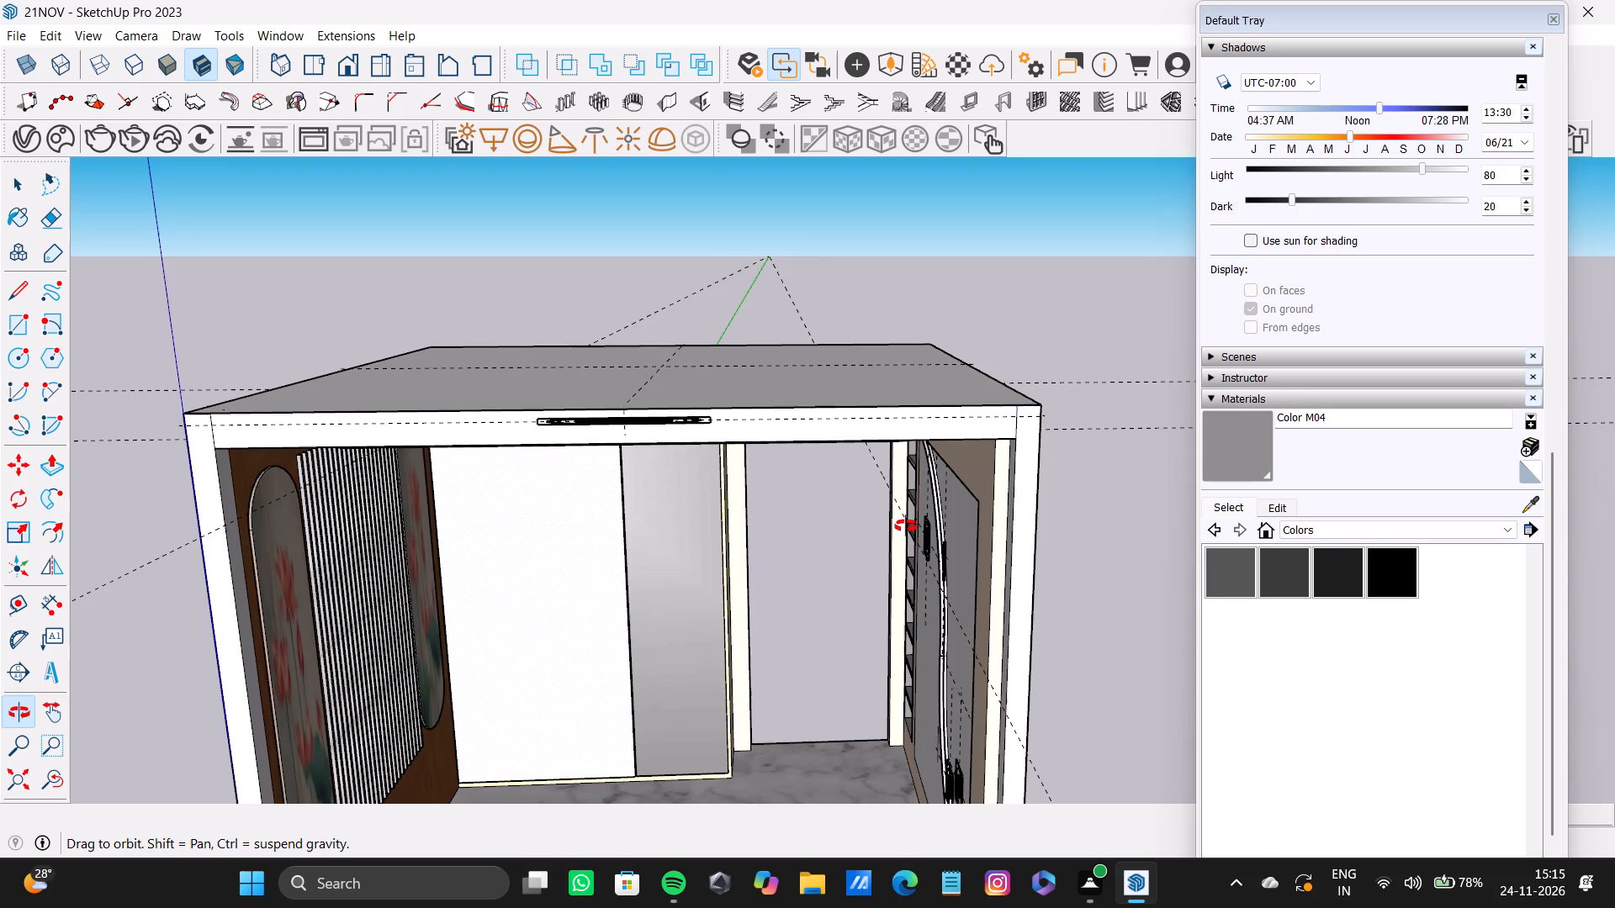
{"action": "middle_click_drag", "start_coordinate": [906, 526], "coordinate": [880, 509]}
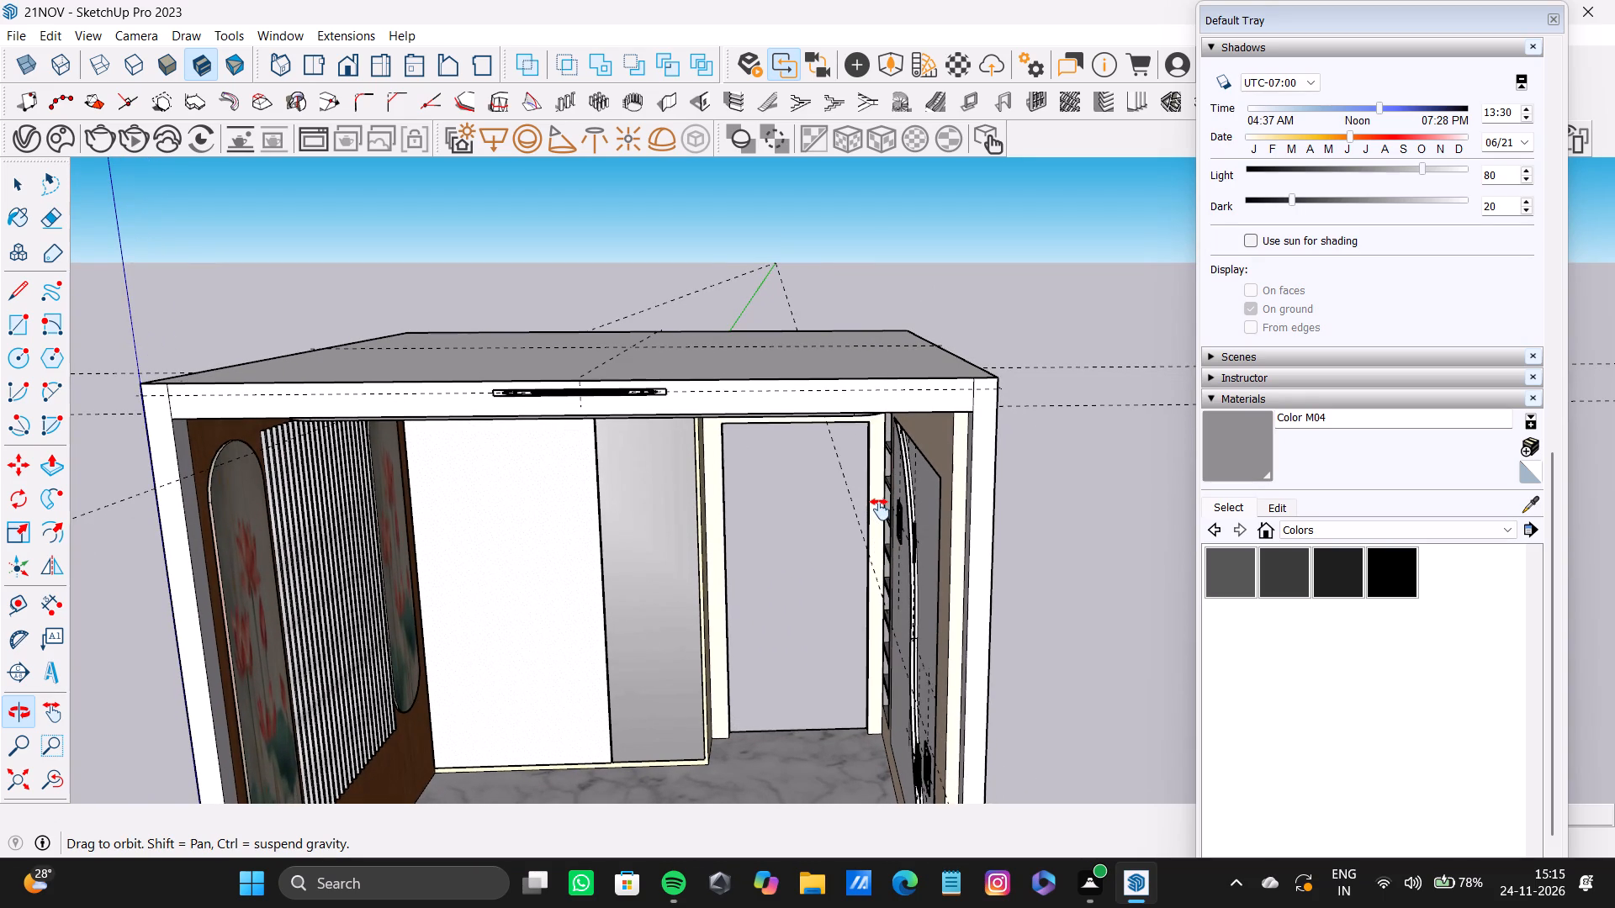
{"action": "middle_click_drag", "start_coordinate": [880, 509], "coordinate": [851, 508]}
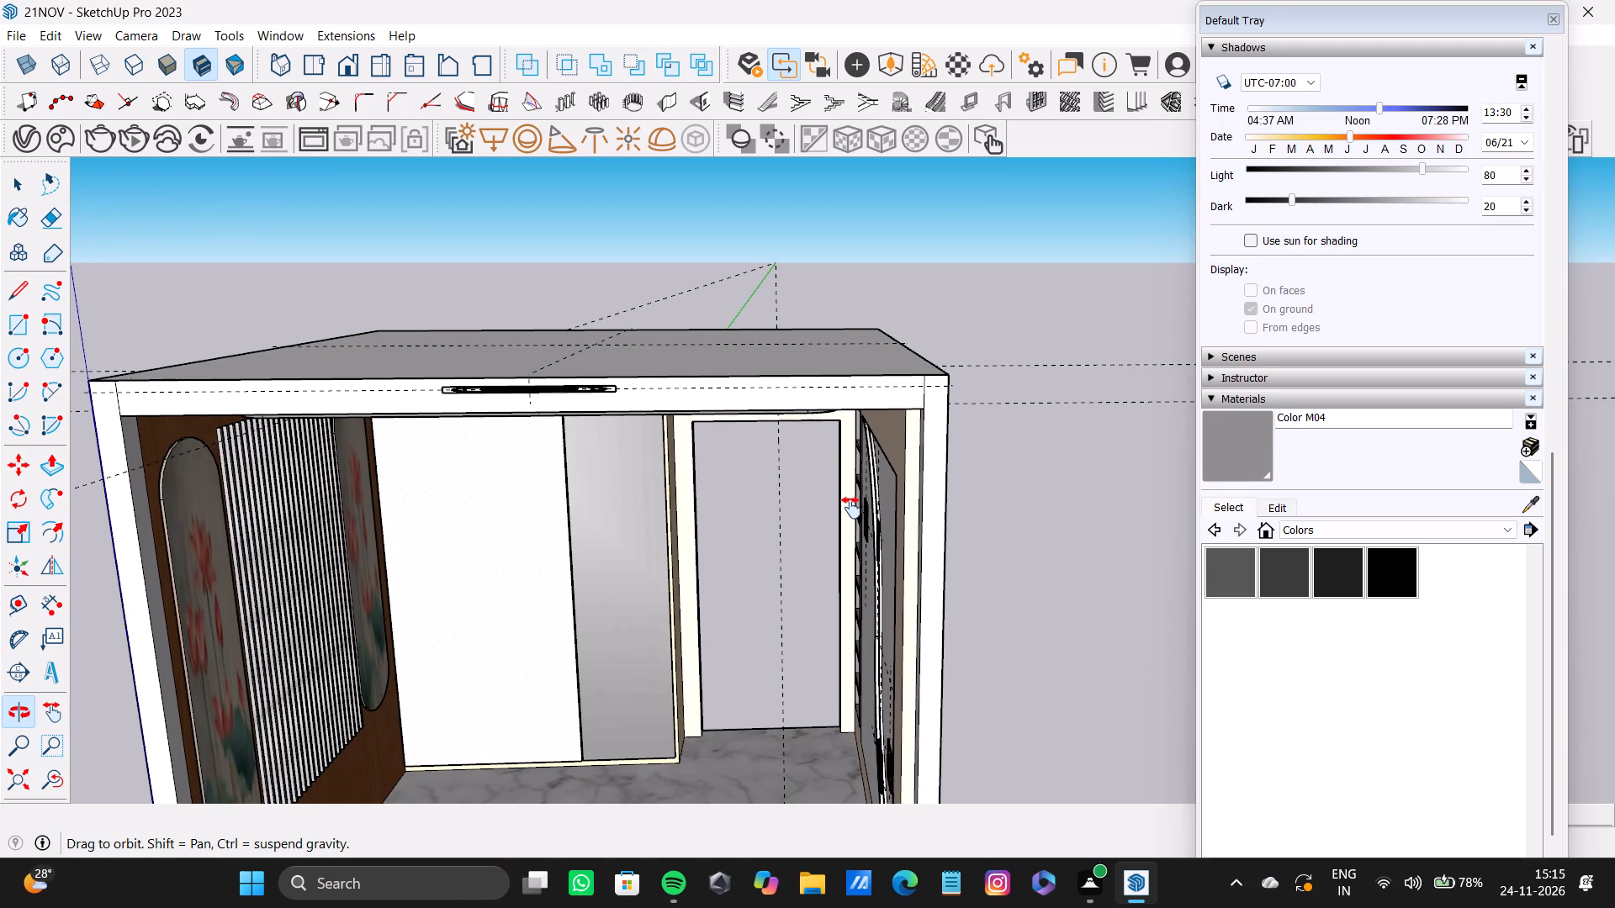
{"action": "middle_click_drag", "start_coordinate": [851, 508], "coordinate": [1009, 414]}
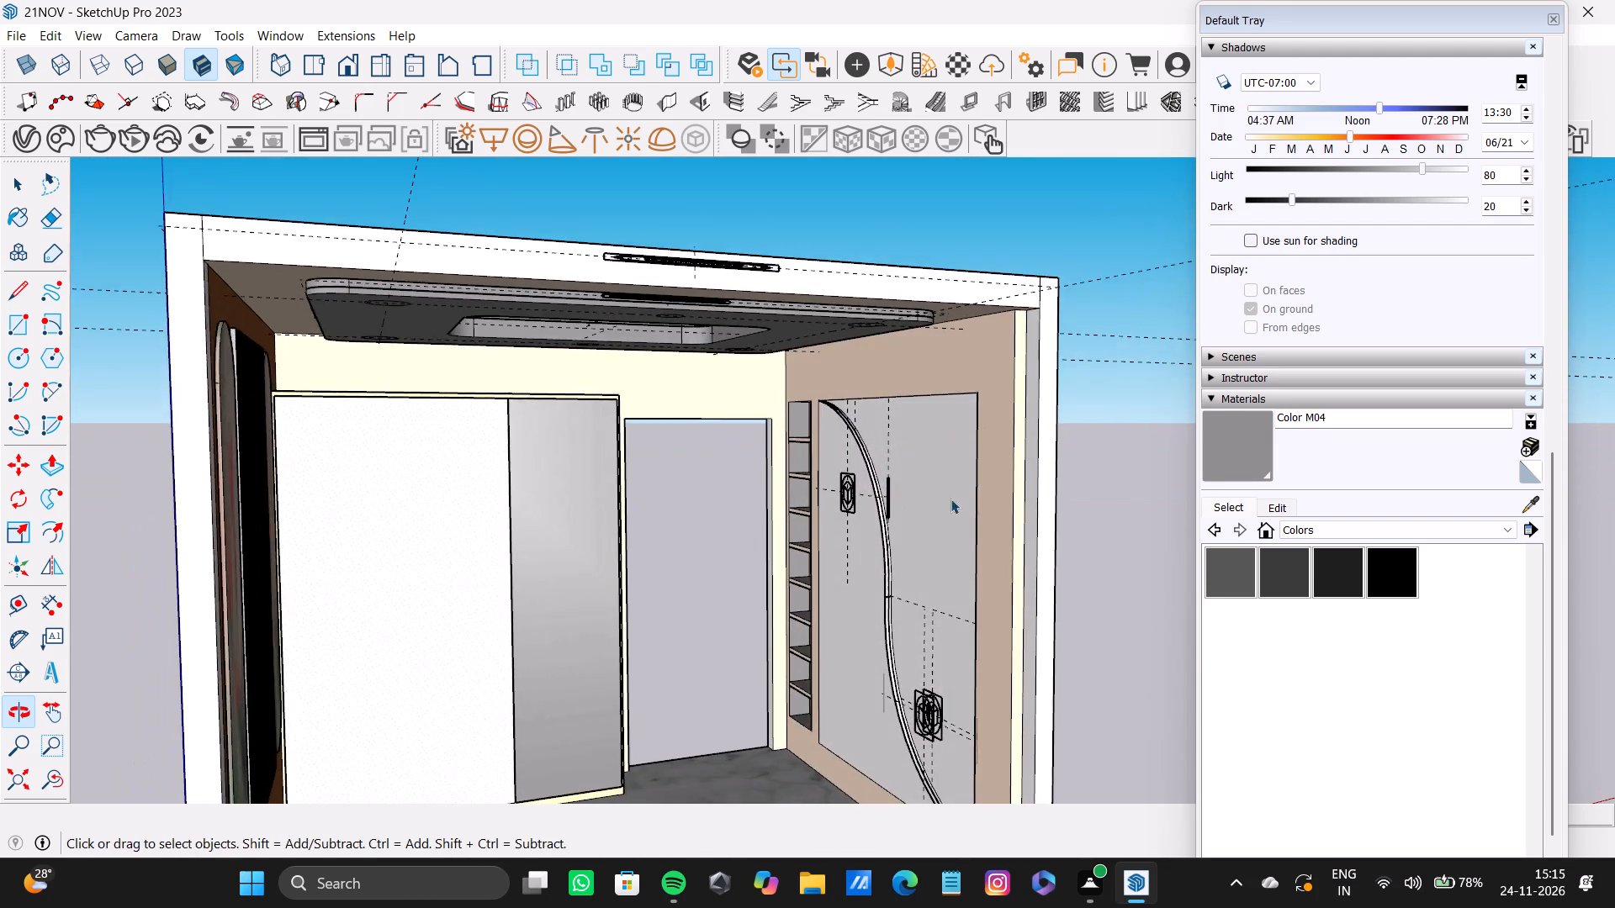
{"action": "scroll", "coordinate": [963, 501], "scroll_direction": "up", "scroll_amount": 8}
{"action": "middle_click_drag", "start_coordinate": [928, 477], "coordinate": [660, 451], "text": "shift"}
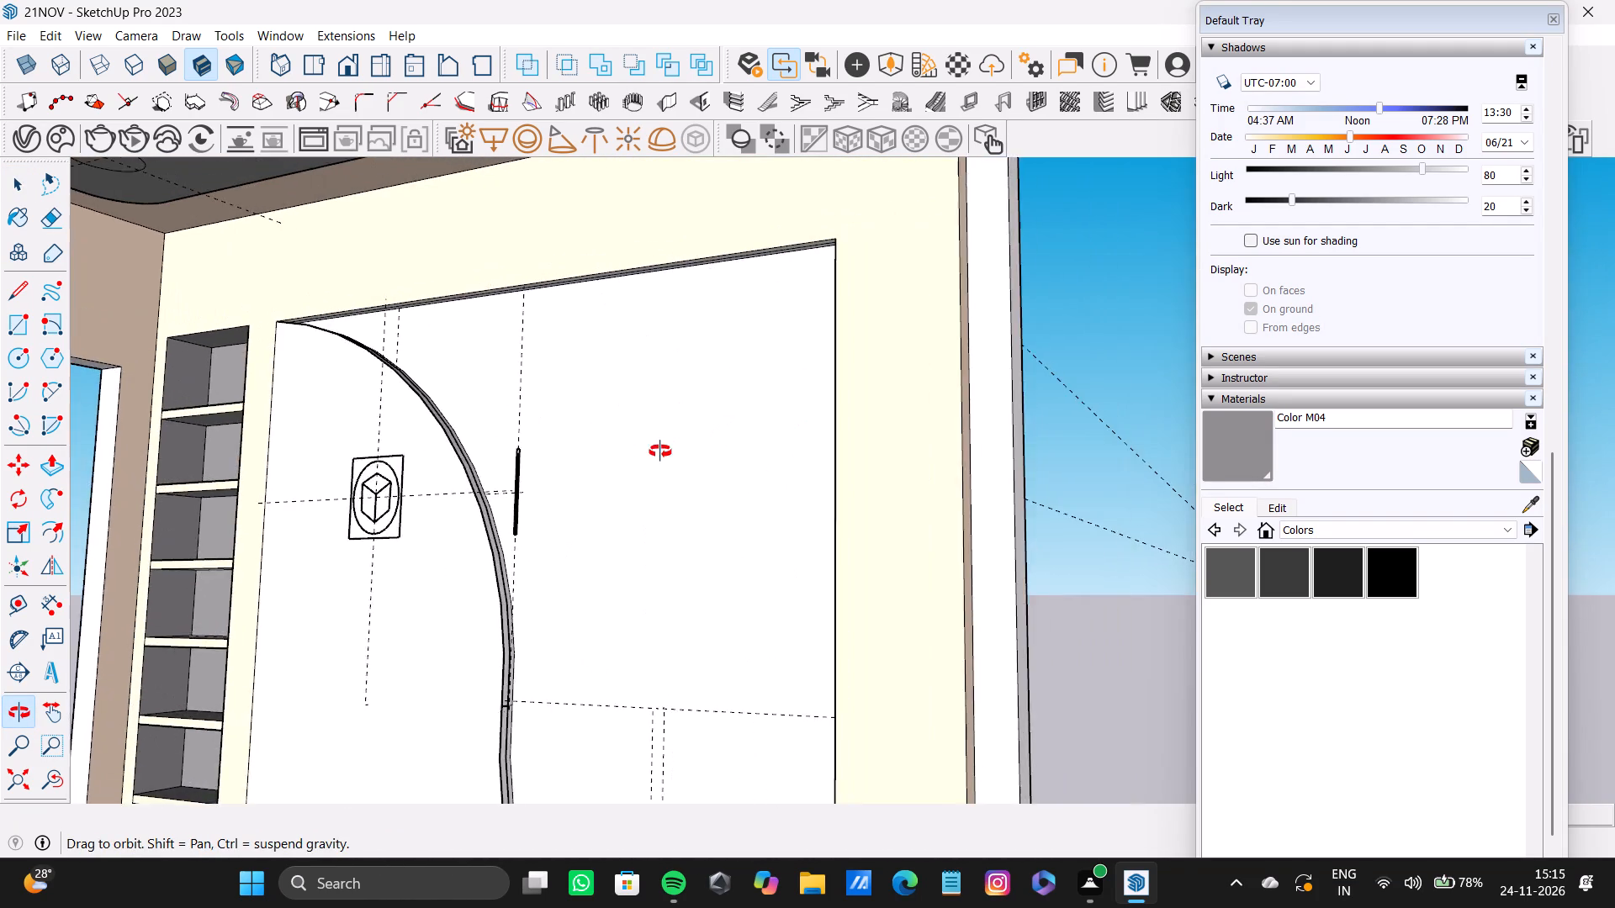
{"action": "middle_click_drag", "start_coordinate": [660, 451], "coordinate": [577, 429], "text": "shift"}
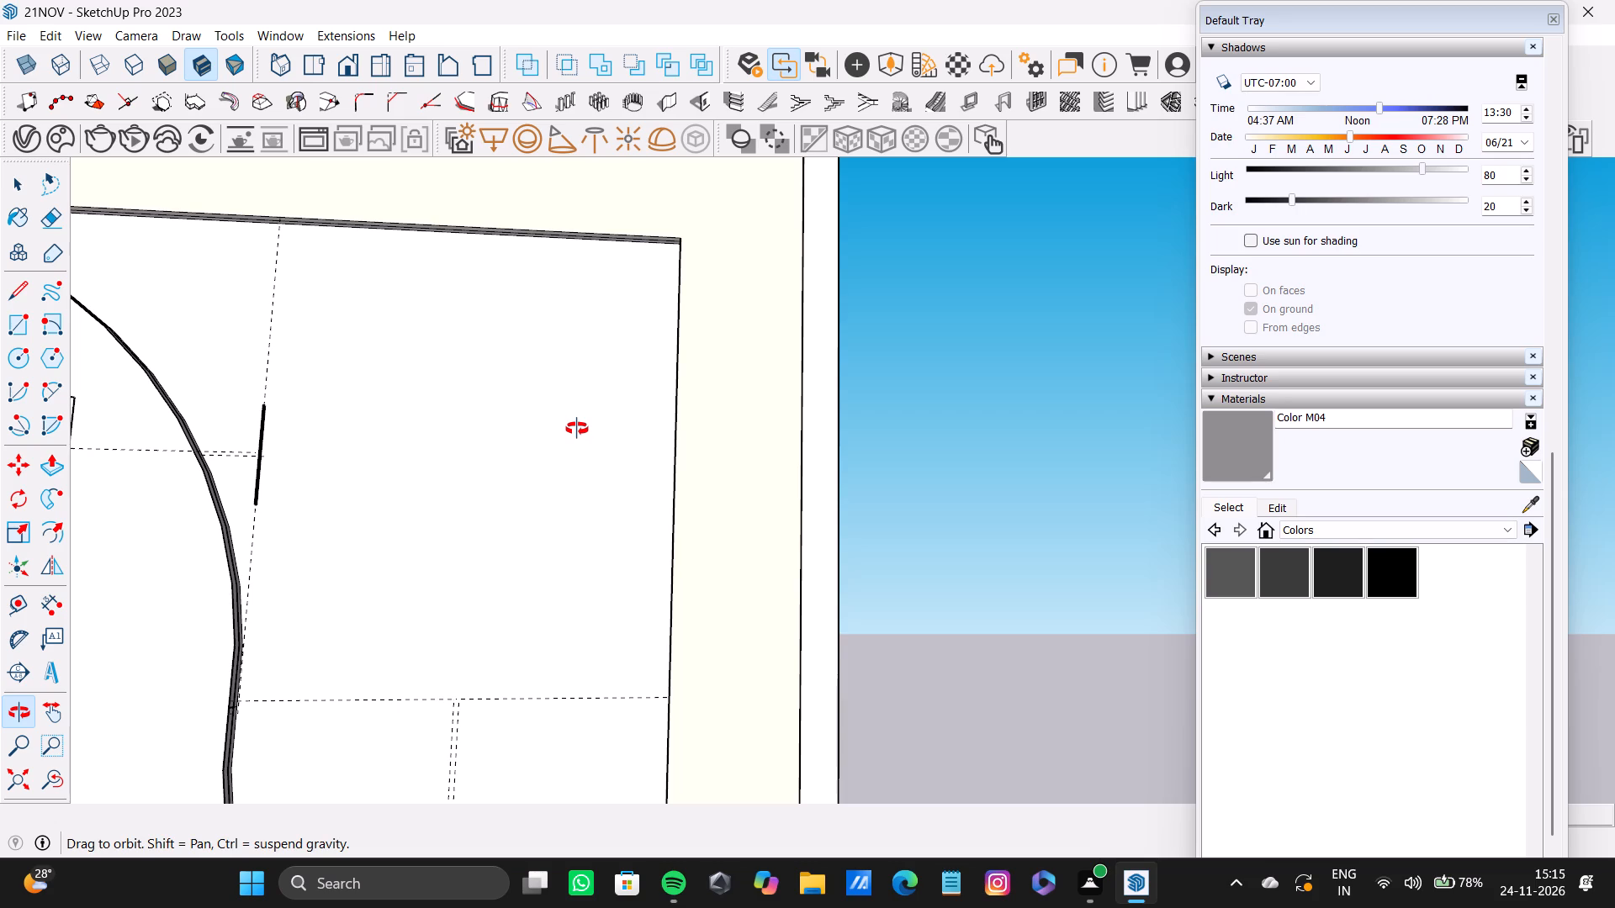
{"action": "middle_click_drag", "start_coordinate": [577, 429], "coordinate": [578, 429], "text": "shift"}
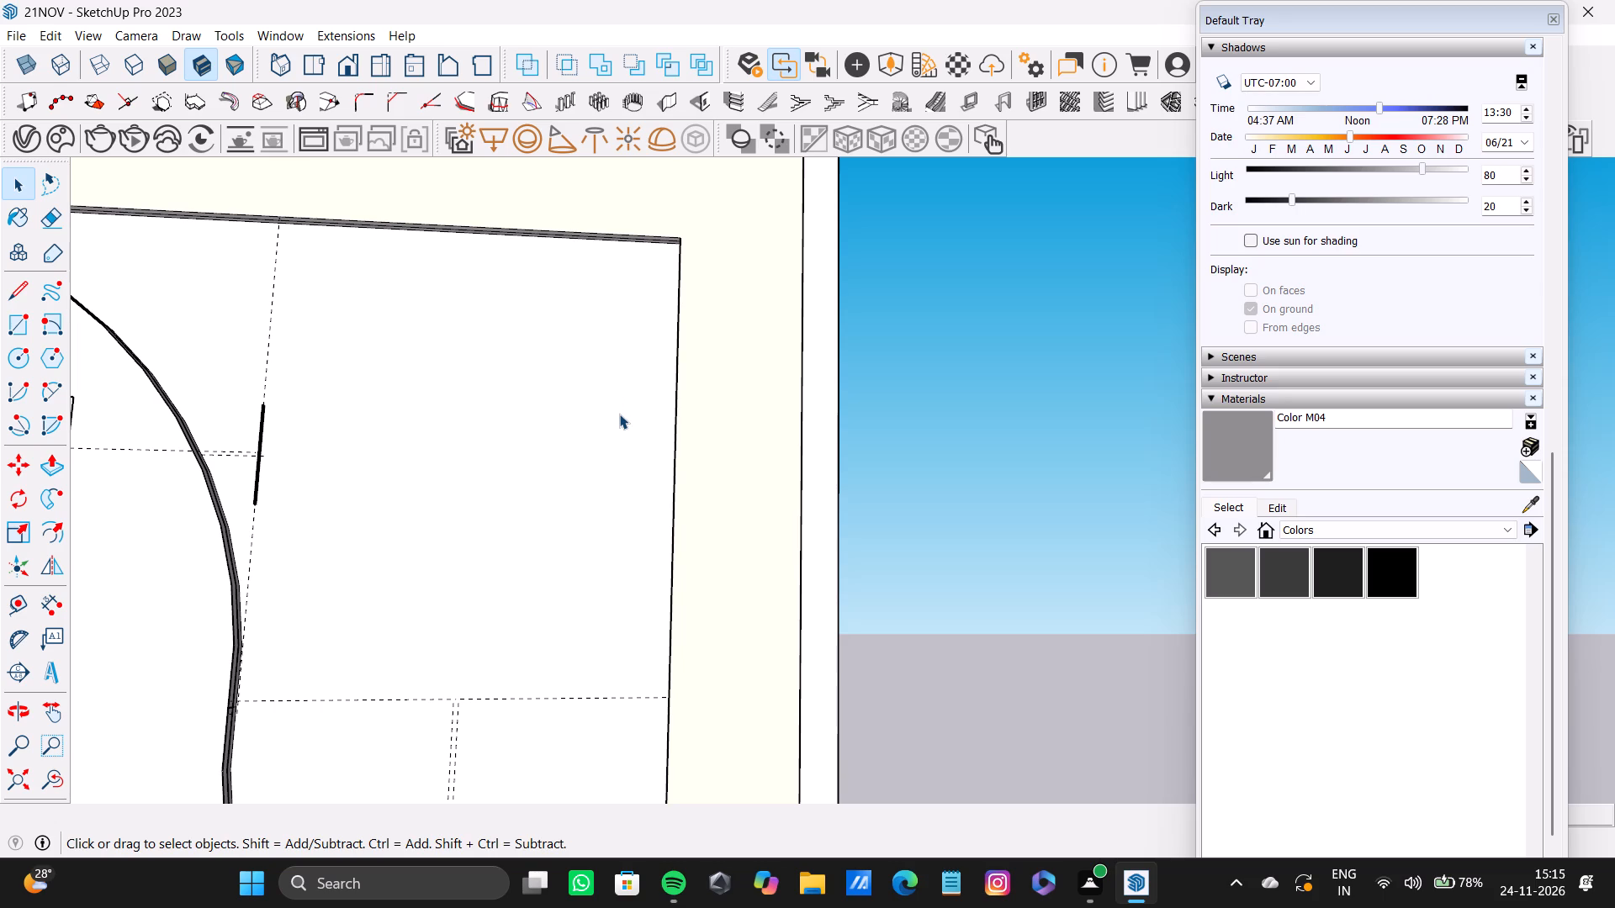
{"action": "scroll", "coordinate": [491, 390], "scroll_direction": "down", "scroll_amount": 5}
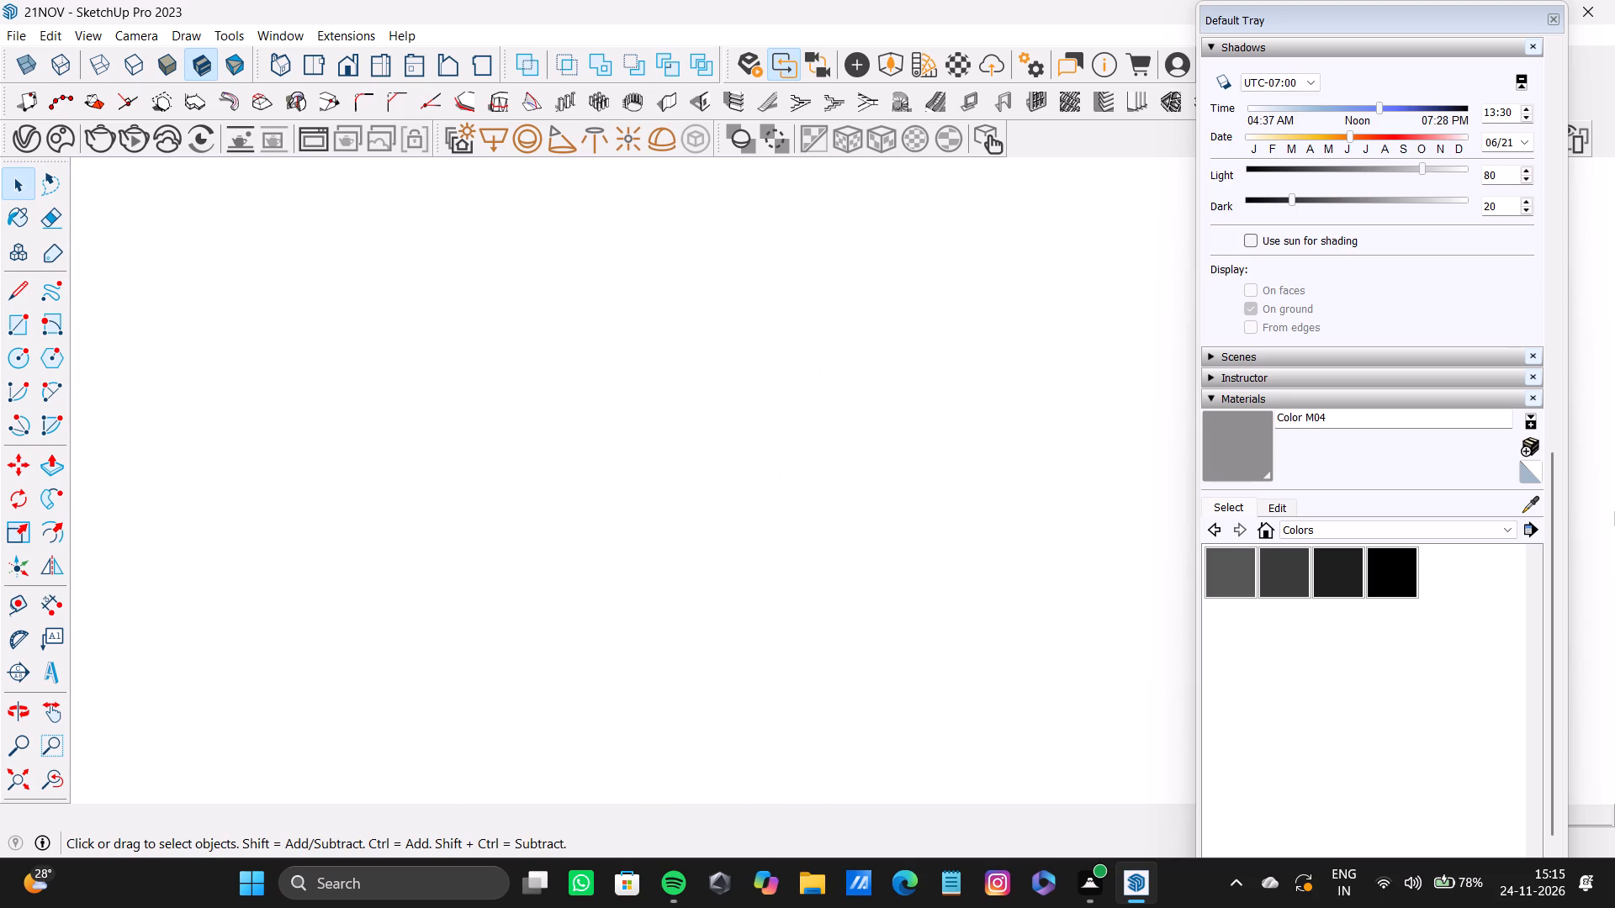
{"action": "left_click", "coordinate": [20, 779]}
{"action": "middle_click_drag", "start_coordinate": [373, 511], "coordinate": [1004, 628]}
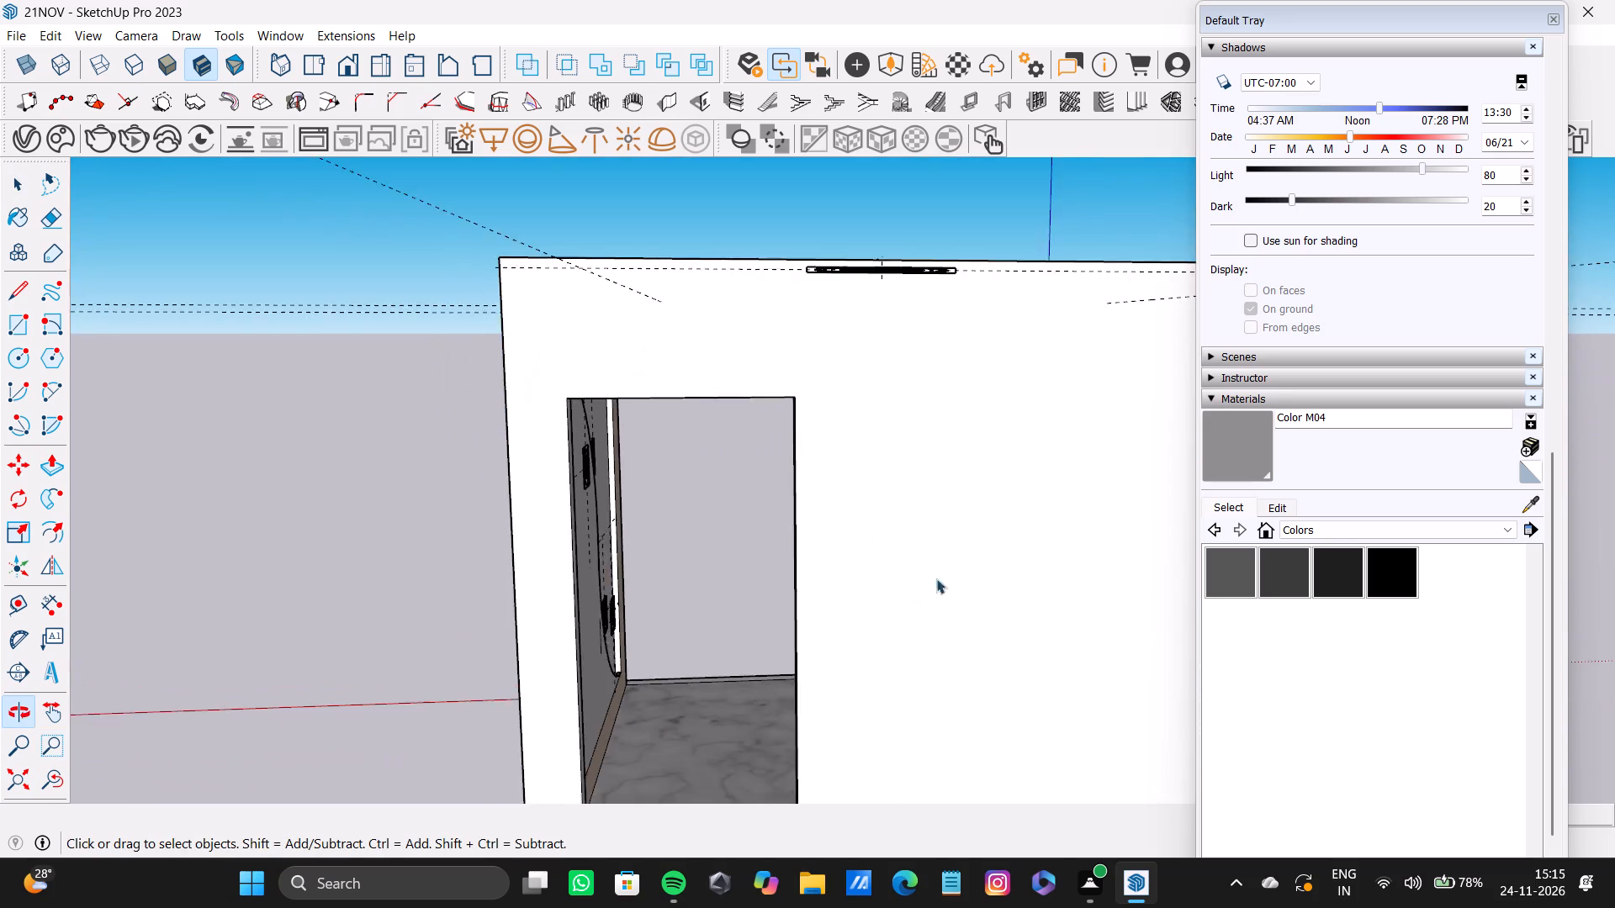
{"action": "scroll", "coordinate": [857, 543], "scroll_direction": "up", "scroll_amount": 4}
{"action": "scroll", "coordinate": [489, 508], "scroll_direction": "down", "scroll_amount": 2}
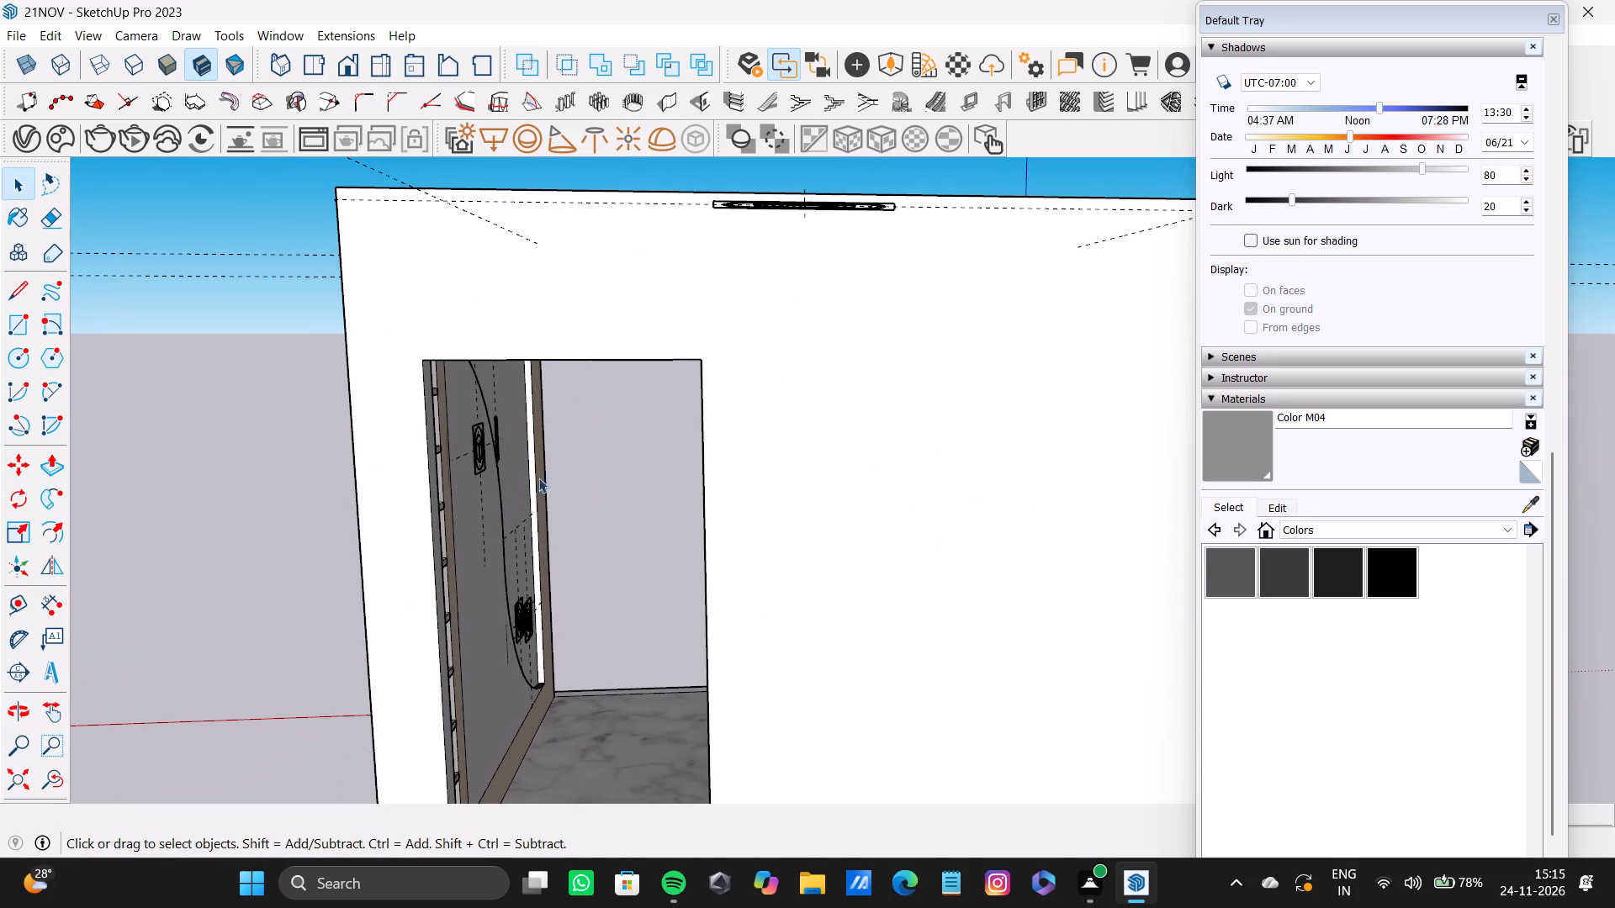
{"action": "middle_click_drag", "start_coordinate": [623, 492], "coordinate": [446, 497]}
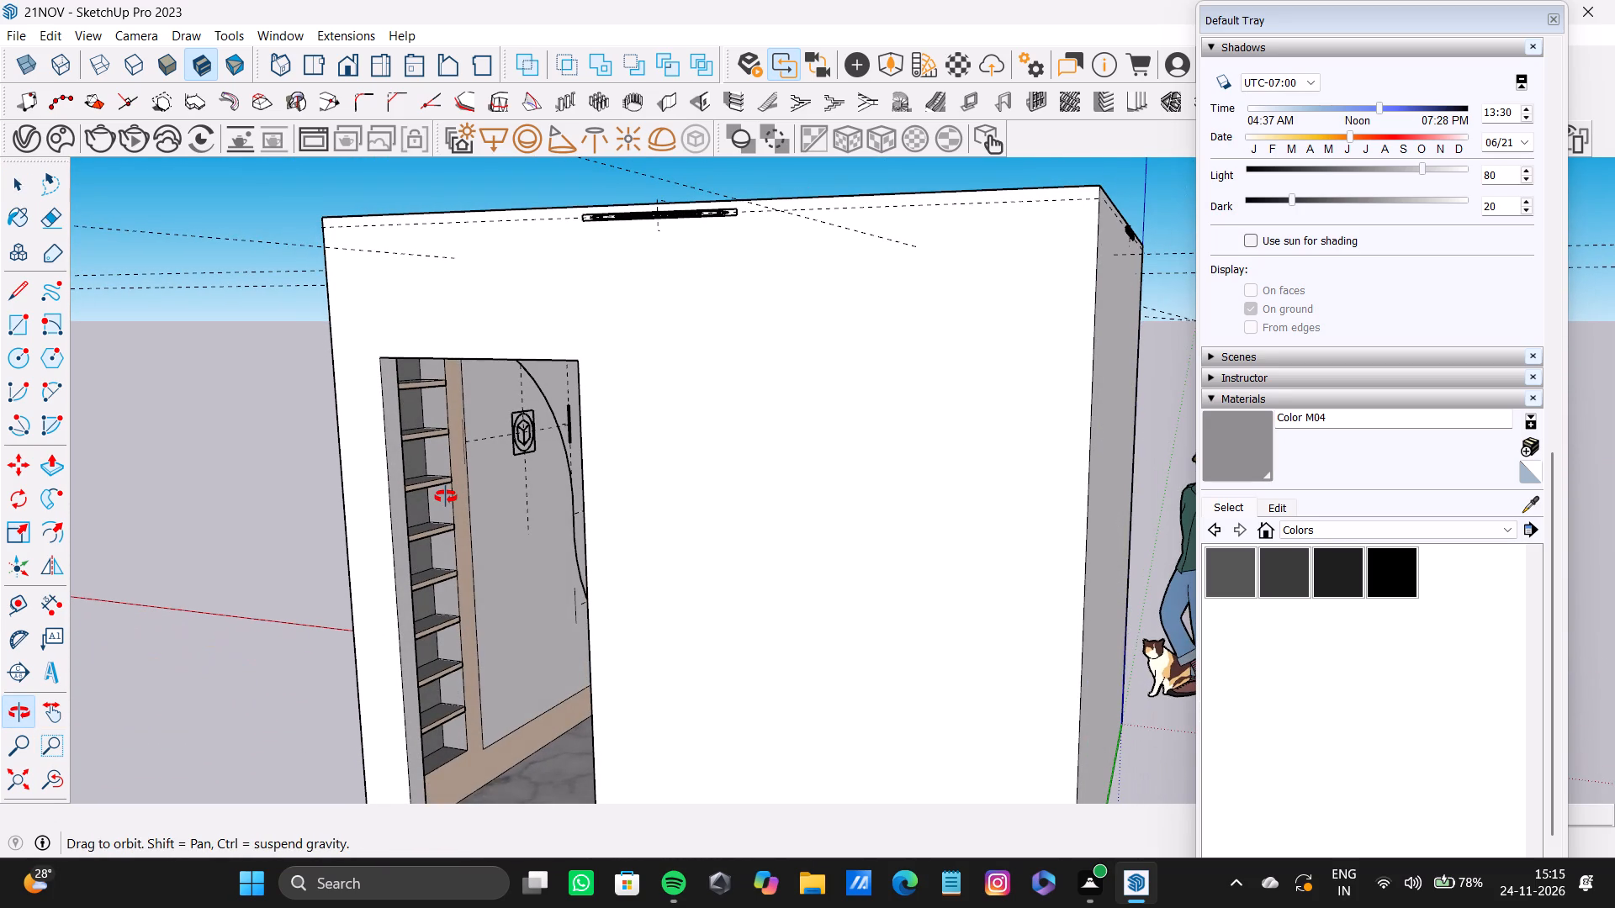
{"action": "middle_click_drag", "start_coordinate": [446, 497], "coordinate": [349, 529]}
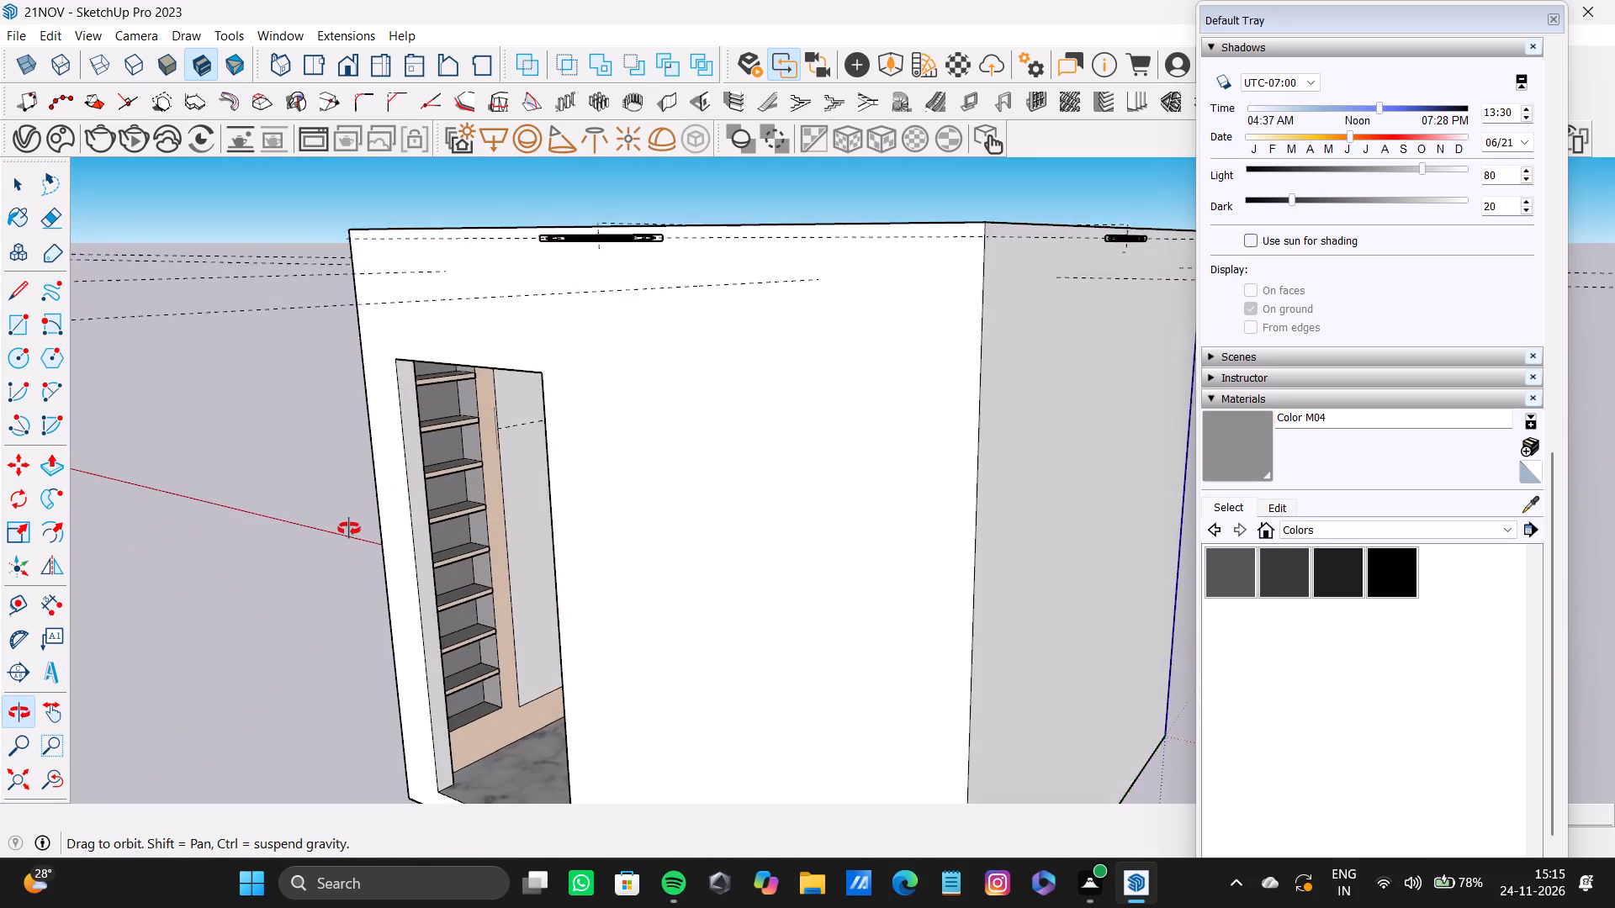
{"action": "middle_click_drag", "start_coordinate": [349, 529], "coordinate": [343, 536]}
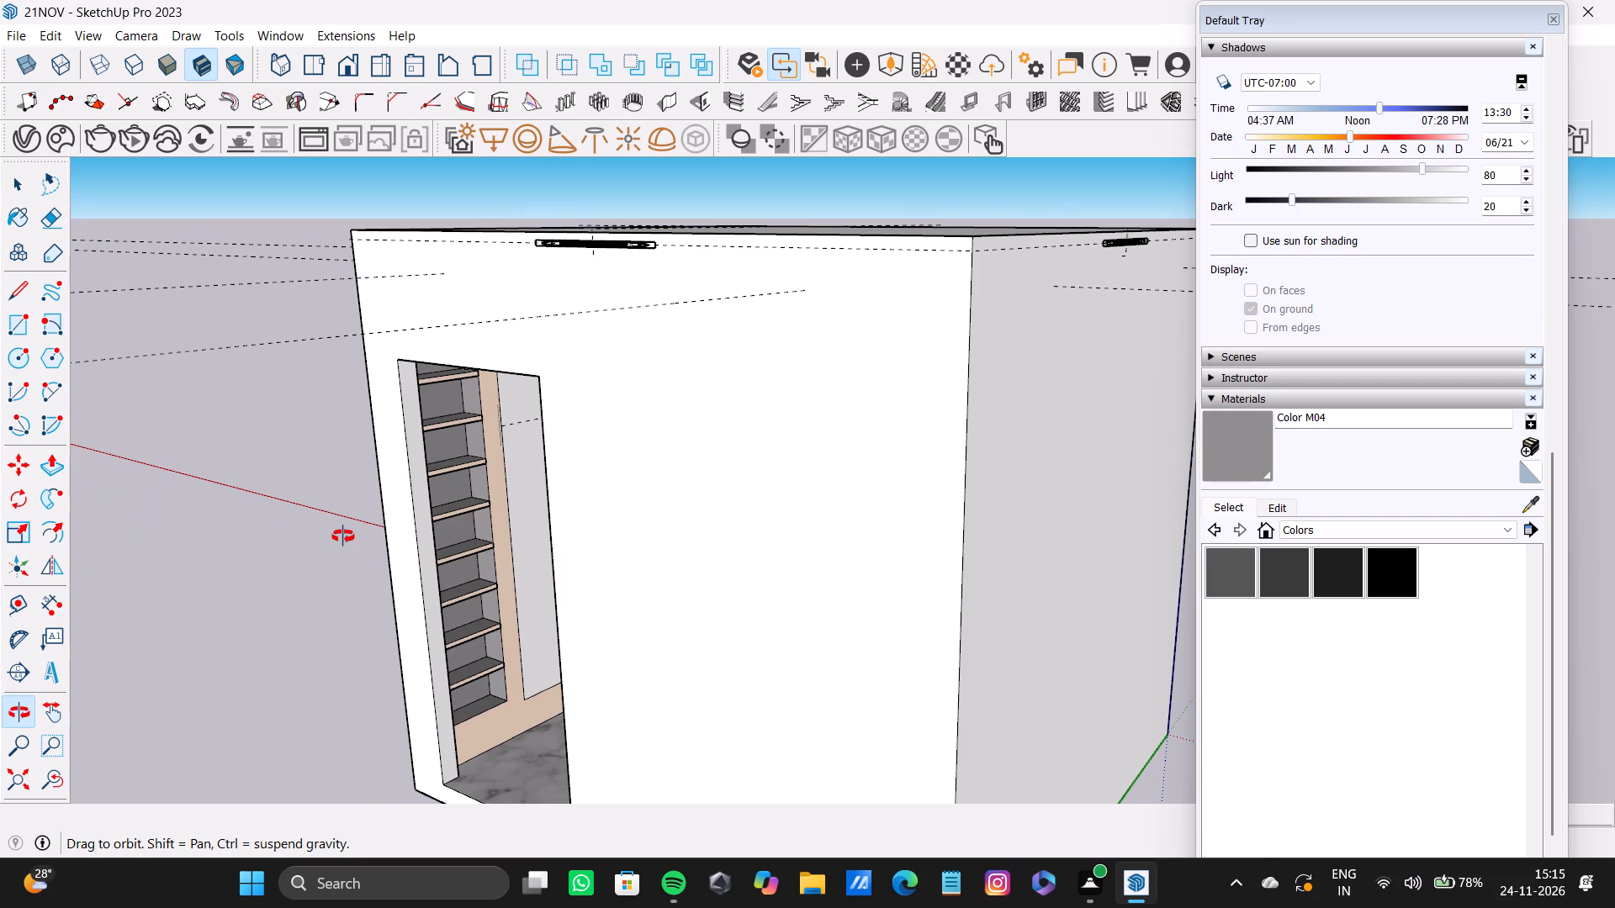
Examine the upper corner of the wall panel recess farthest from the niche shelves, where the top and side reveals meet.
{"action": "middle_click_drag", "start_coordinate": [343, 536], "coordinate": [344, 536]}
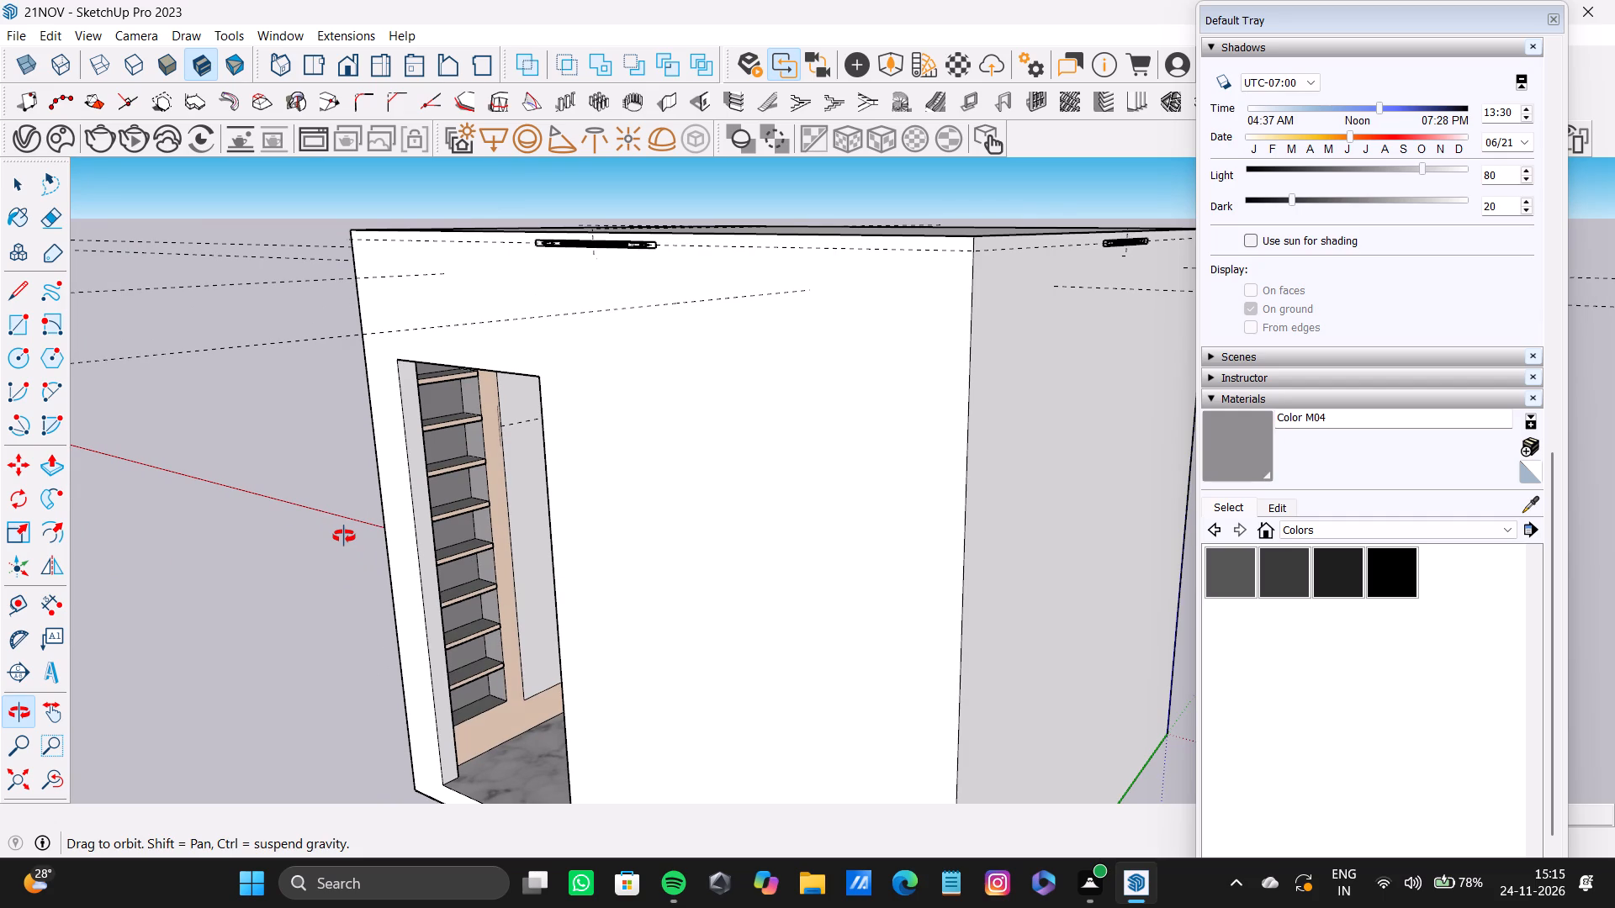
{"action": "middle_click_drag", "start_coordinate": [344, 536], "coordinate": [344, 536]}
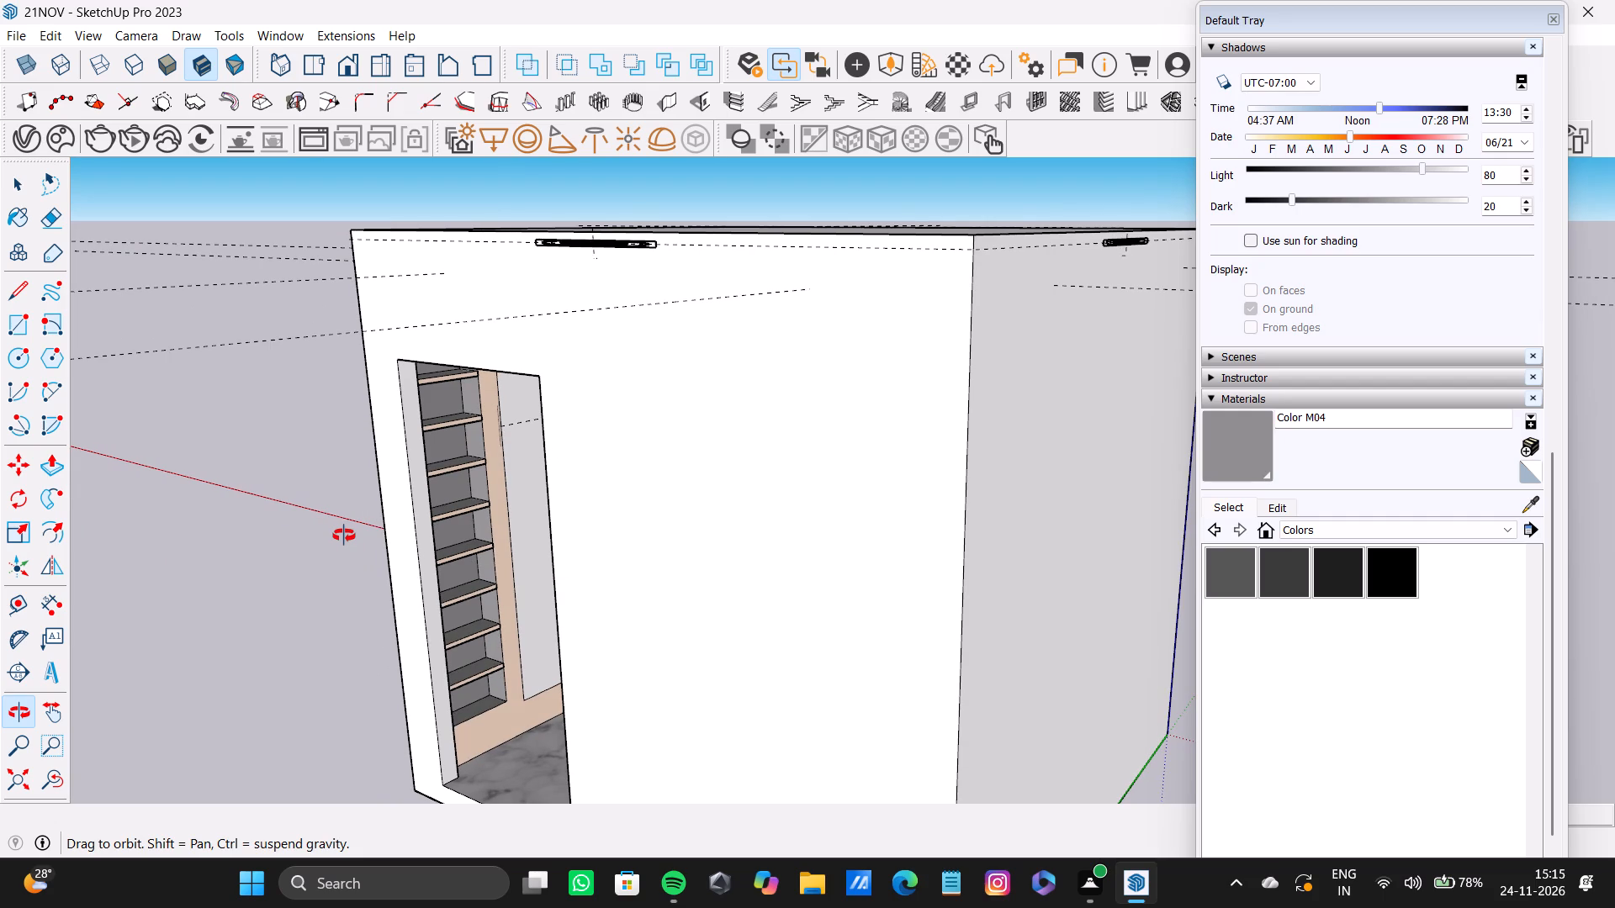
{"action": "middle_click_drag", "start_coordinate": [344, 536], "coordinate": [545, 541]}
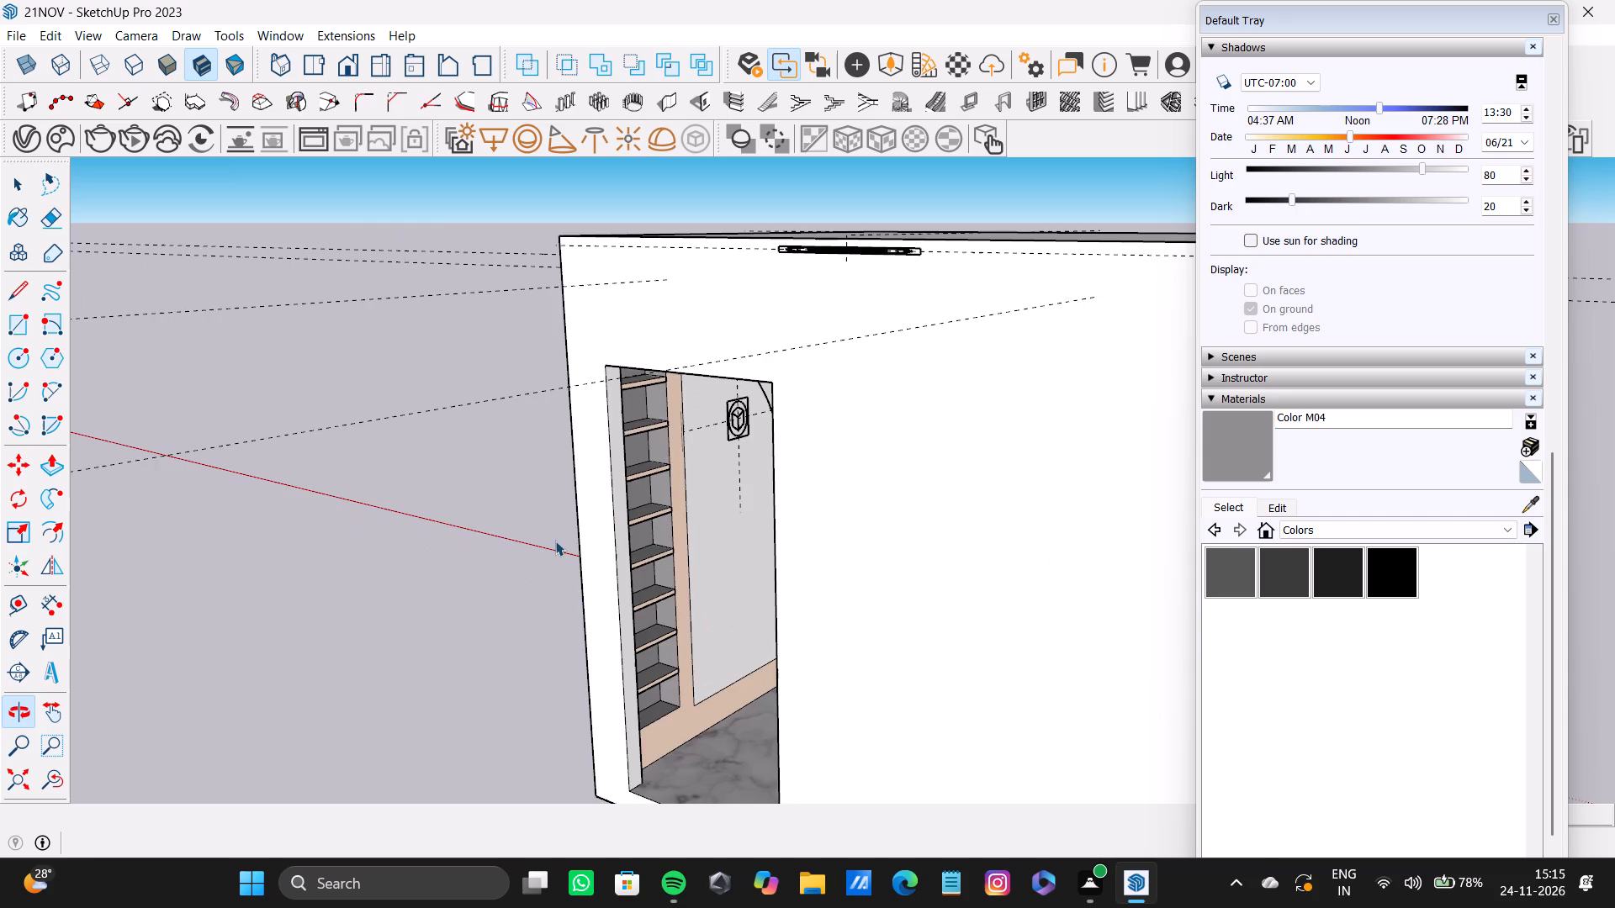
{"action": "scroll", "coordinate": [645, 547], "scroll_direction": "down", "scroll_amount": 8}
{"action": "middle_click_drag", "start_coordinate": [673, 552], "coordinate": [426, 575]}
{"action": "middle_click_drag", "start_coordinate": [805, 542], "coordinate": [598, 526]}
{"action": "scroll", "coordinate": [1056, 525], "scroll_direction": "up", "scroll_amount": 1}
{"action": "middle_click_drag", "start_coordinate": [1056, 525], "coordinate": [866, 517]}
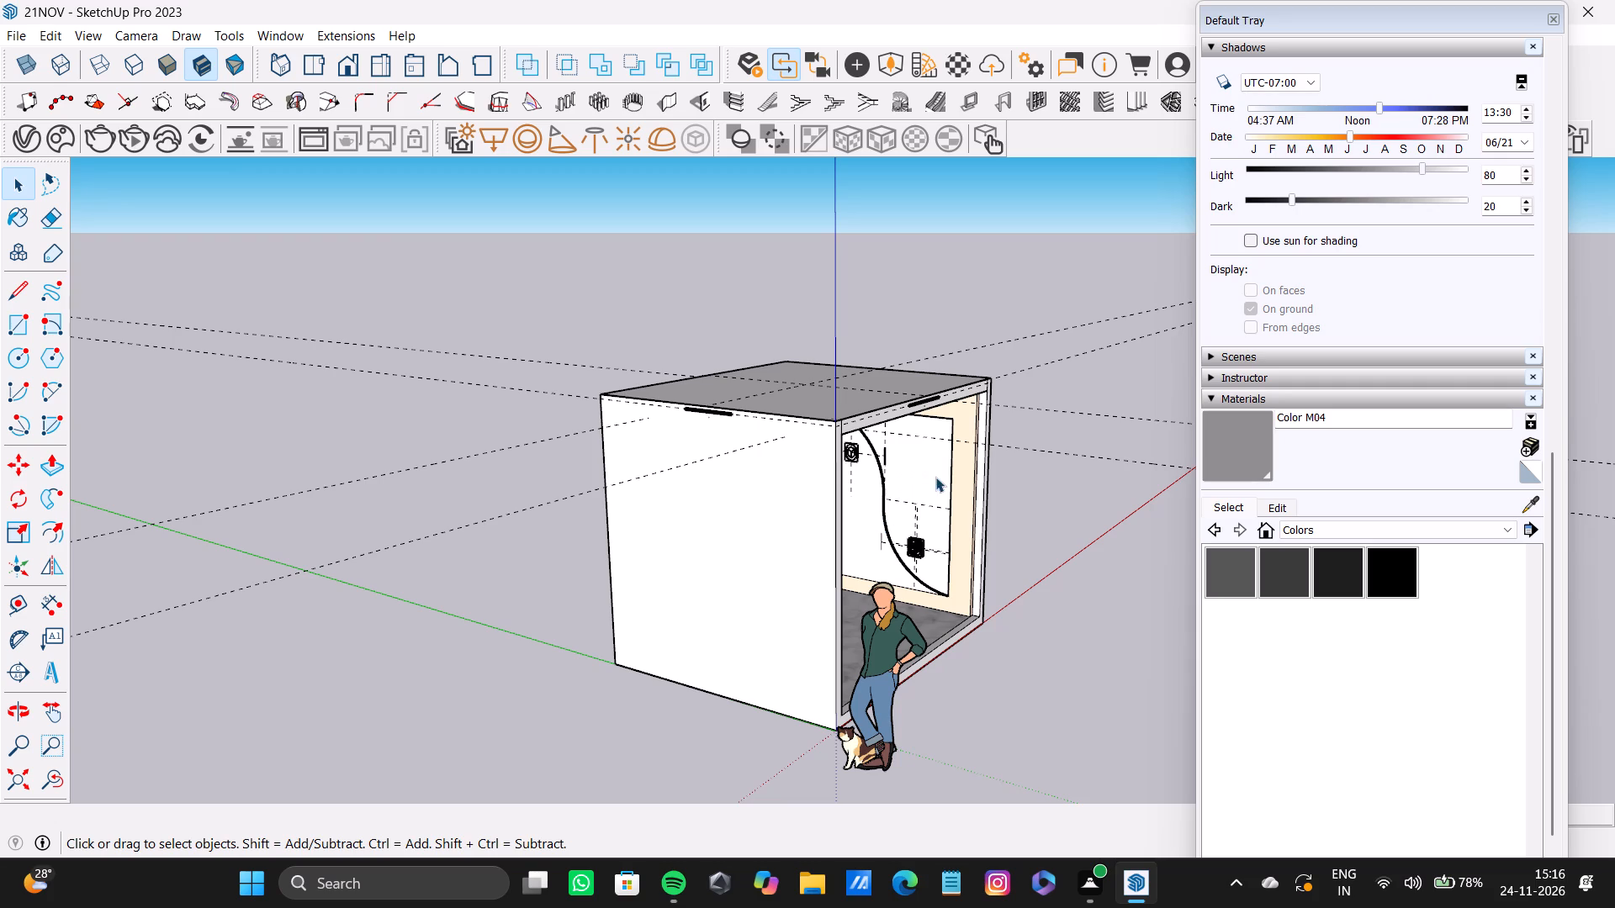
{"action": "scroll", "coordinate": [935, 478], "scroll_direction": "up", "scroll_amount": 12}
{"action": "middle_click_drag", "start_coordinate": [940, 456], "coordinate": [902, 351], "text": "shift"}
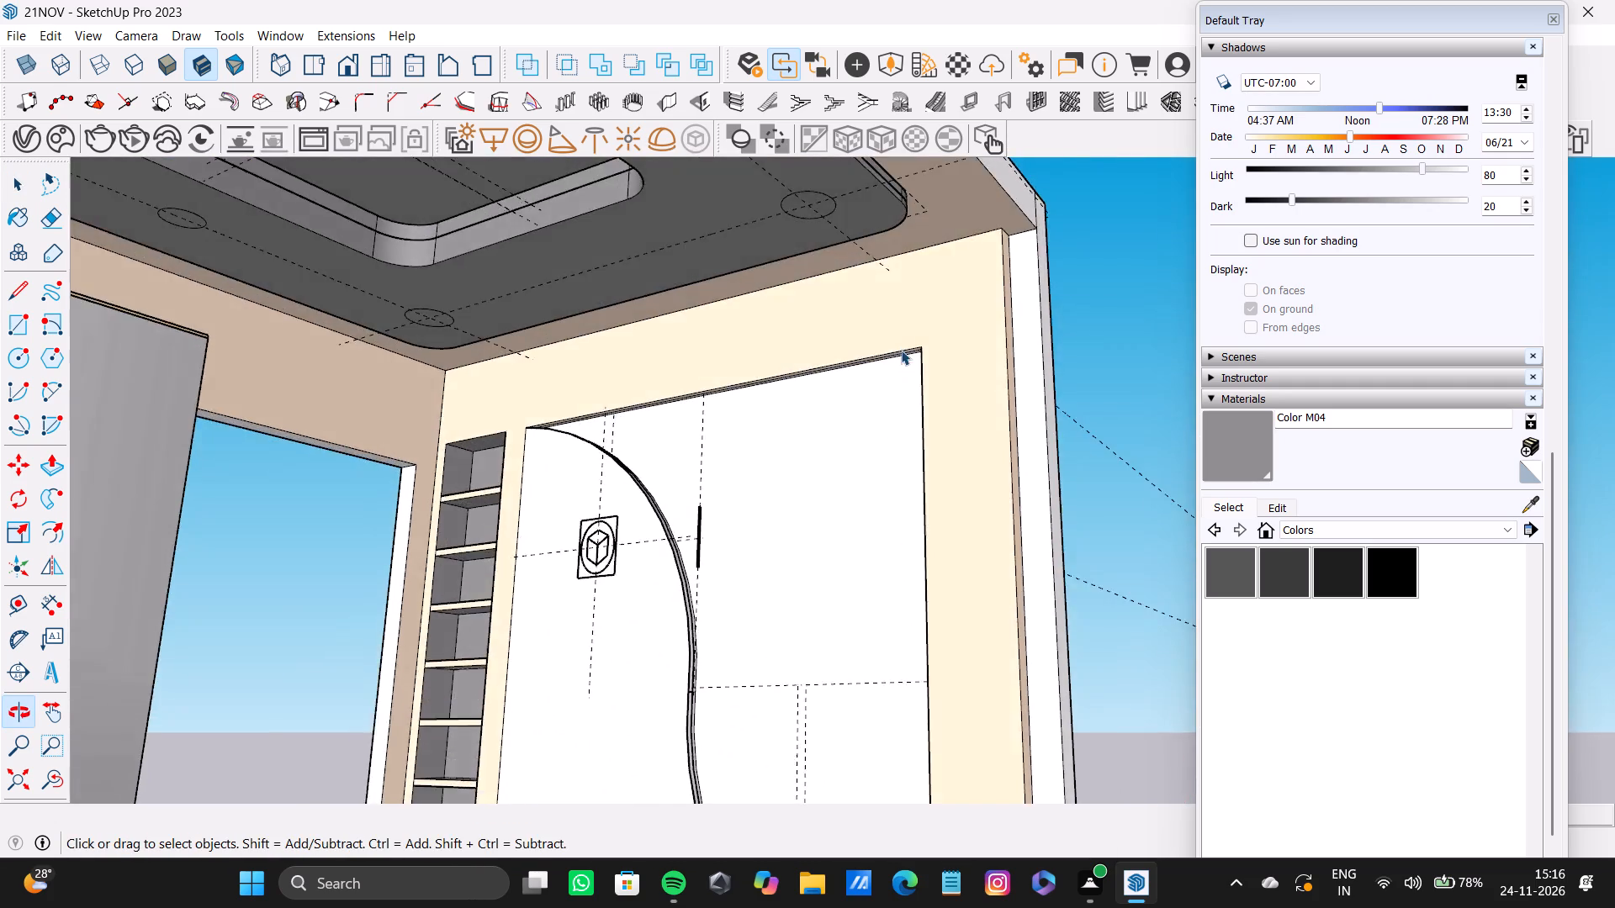
{"action": "scroll", "coordinate": [898, 351], "scroll_direction": "up", "scroll_amount": 14}
{"action": "middle_click_drag", "start_coordinate": [911, 371], "coordinate": [1014, 370], "text": "shift"}
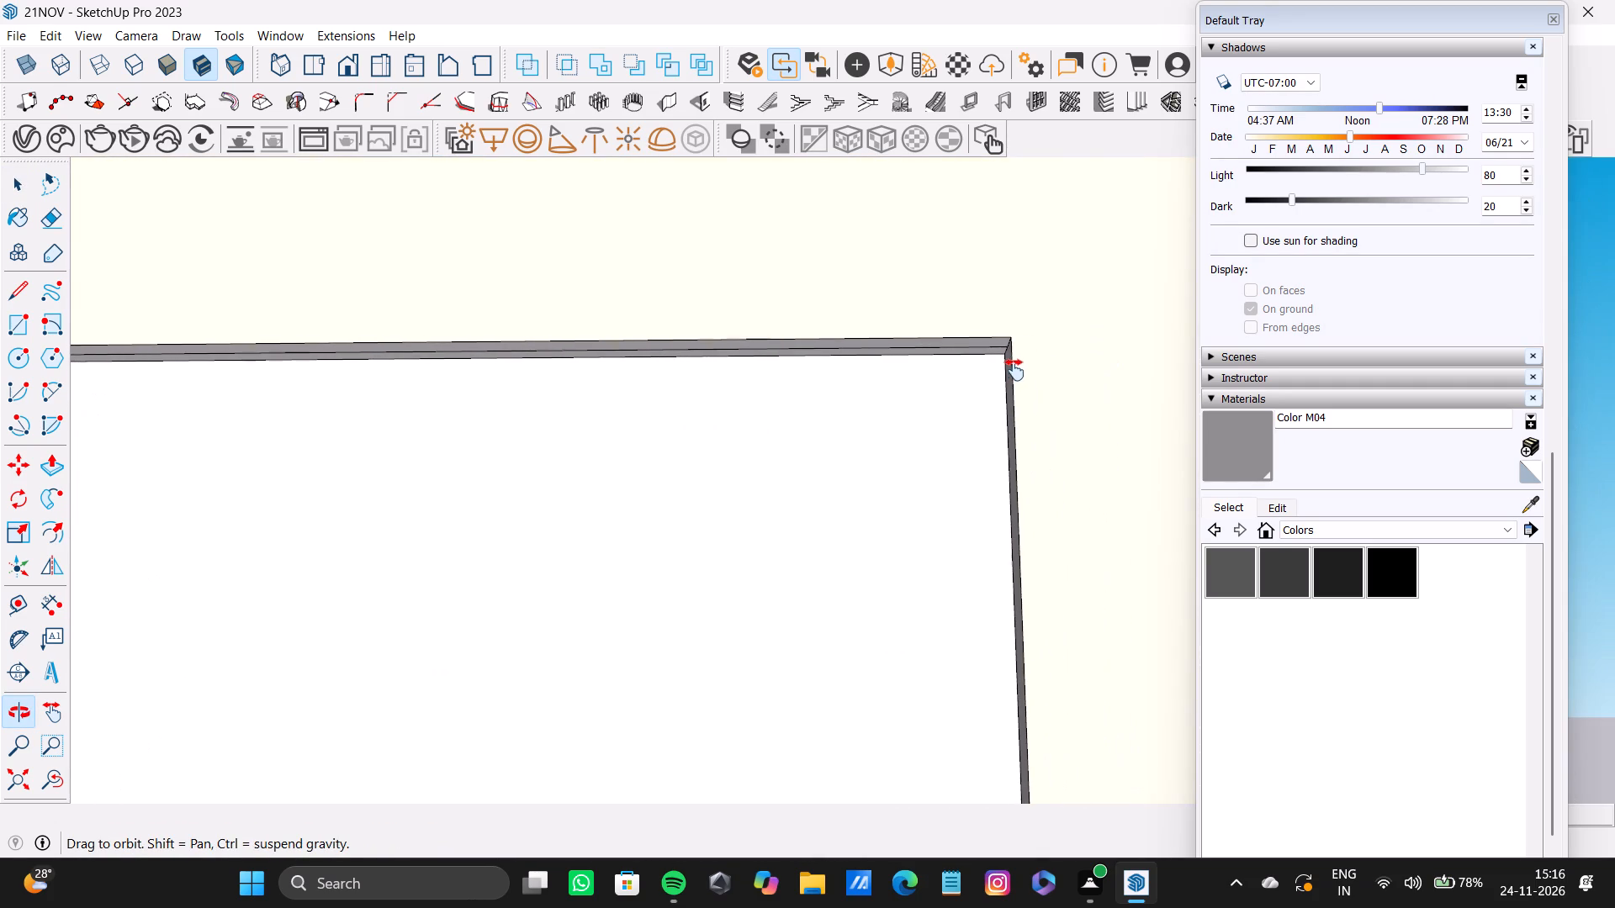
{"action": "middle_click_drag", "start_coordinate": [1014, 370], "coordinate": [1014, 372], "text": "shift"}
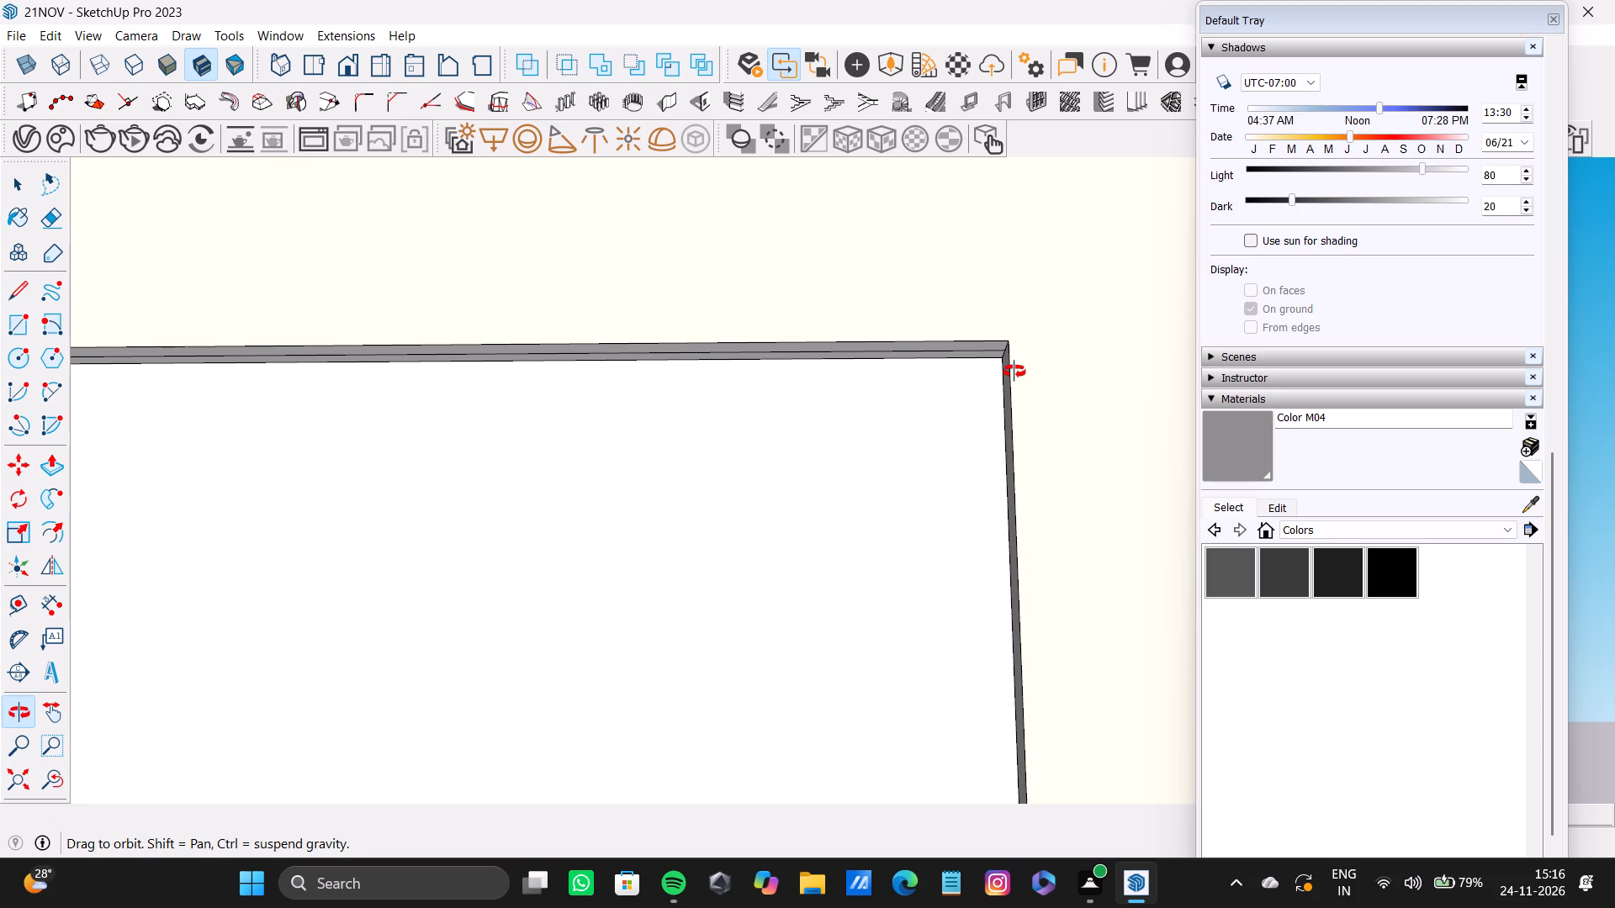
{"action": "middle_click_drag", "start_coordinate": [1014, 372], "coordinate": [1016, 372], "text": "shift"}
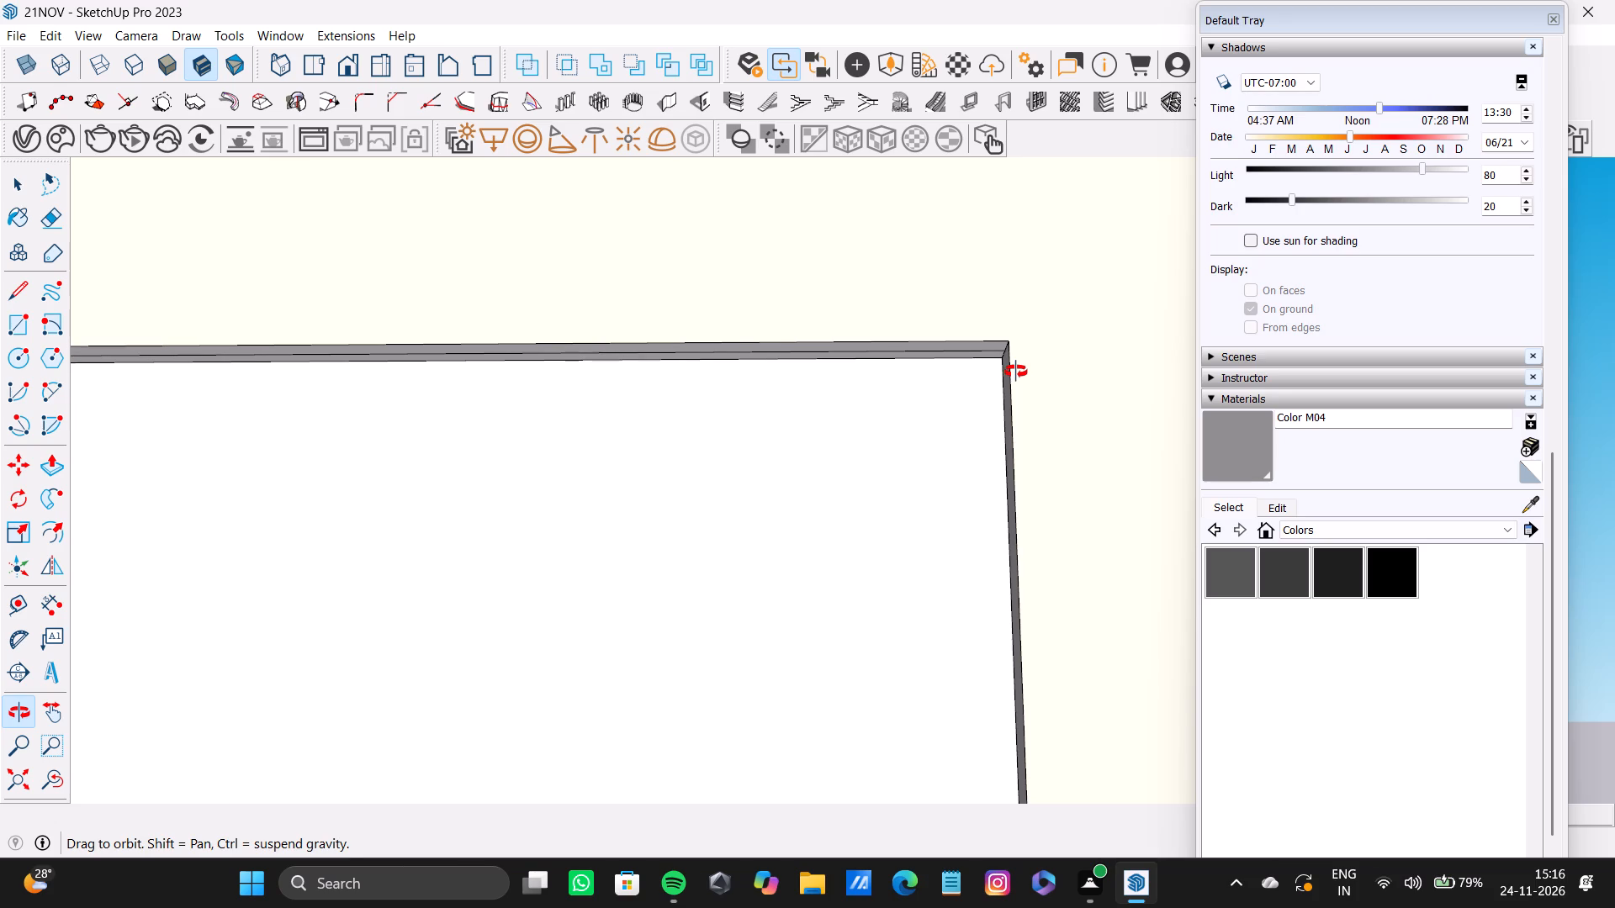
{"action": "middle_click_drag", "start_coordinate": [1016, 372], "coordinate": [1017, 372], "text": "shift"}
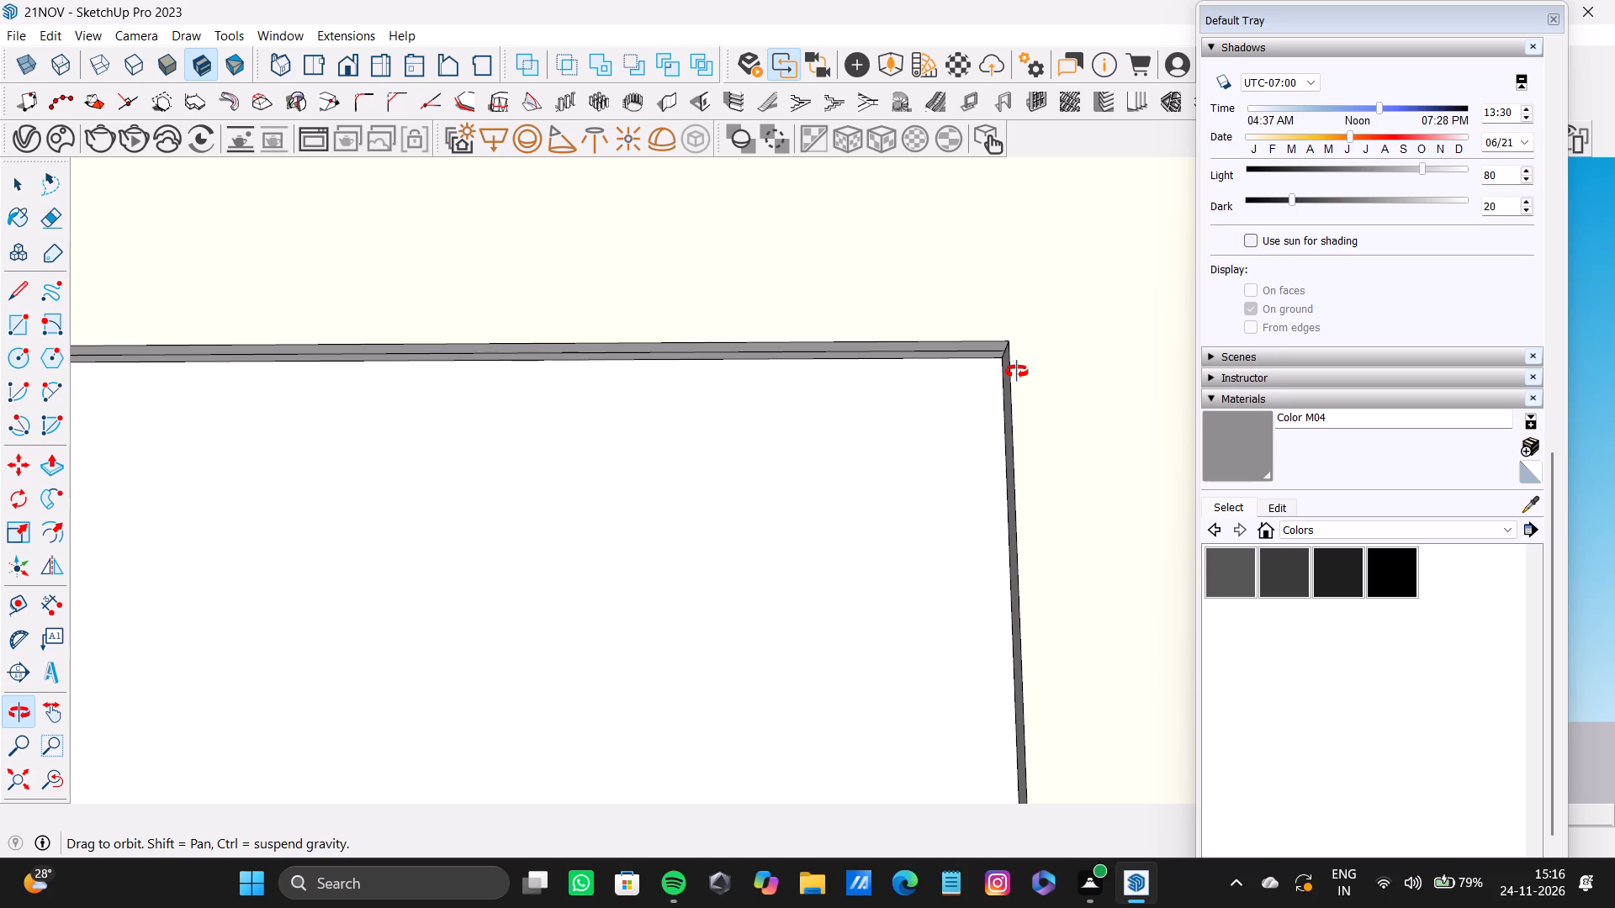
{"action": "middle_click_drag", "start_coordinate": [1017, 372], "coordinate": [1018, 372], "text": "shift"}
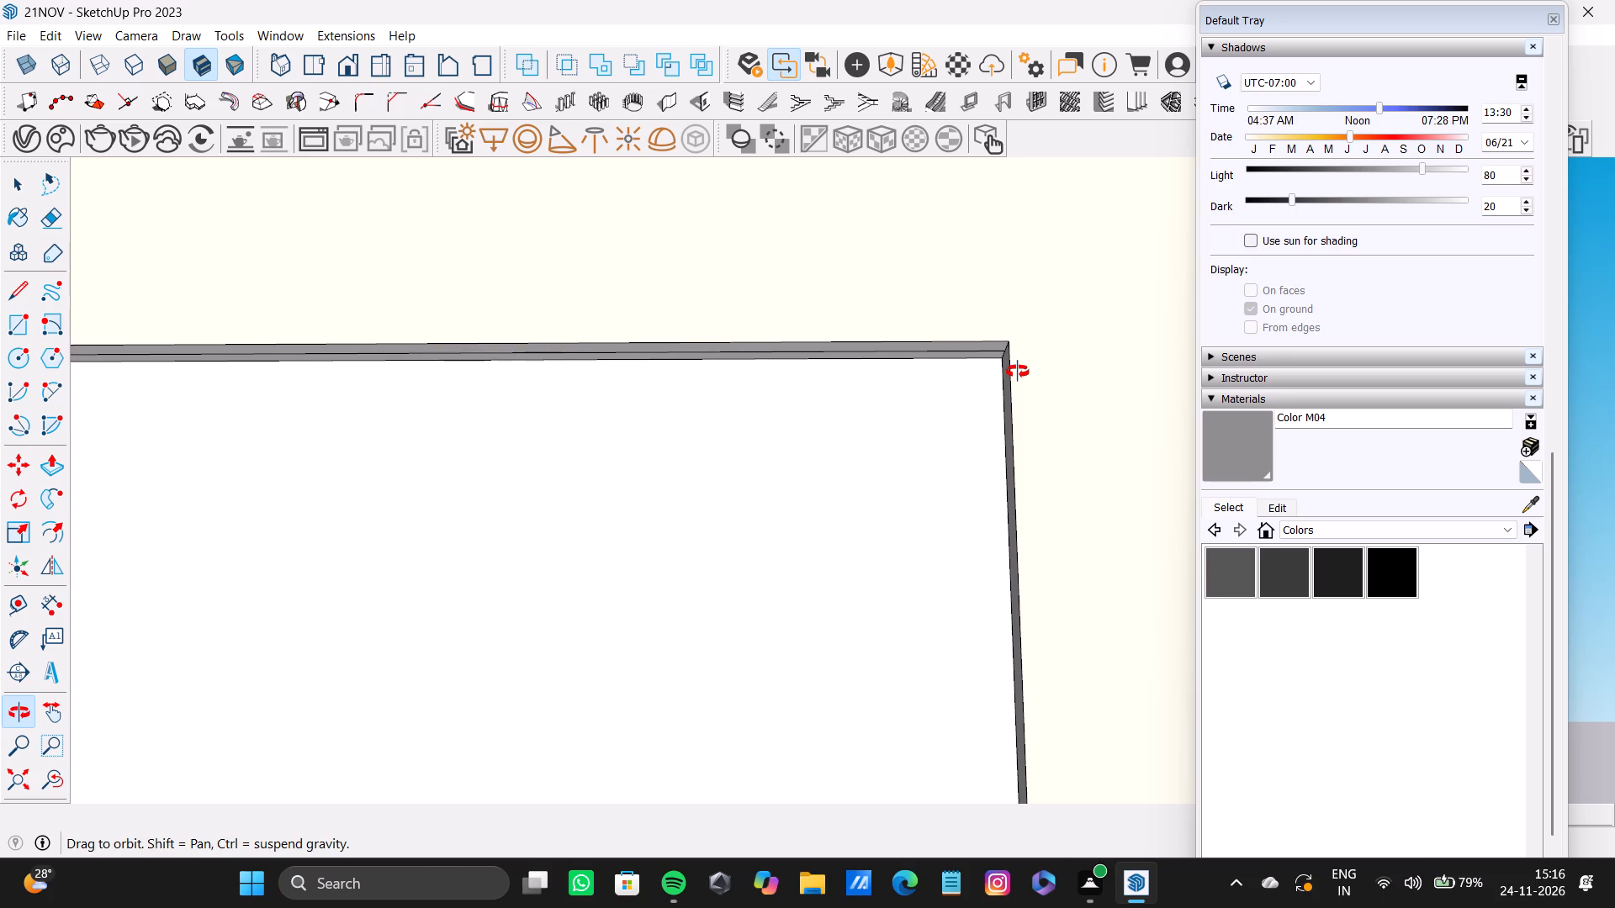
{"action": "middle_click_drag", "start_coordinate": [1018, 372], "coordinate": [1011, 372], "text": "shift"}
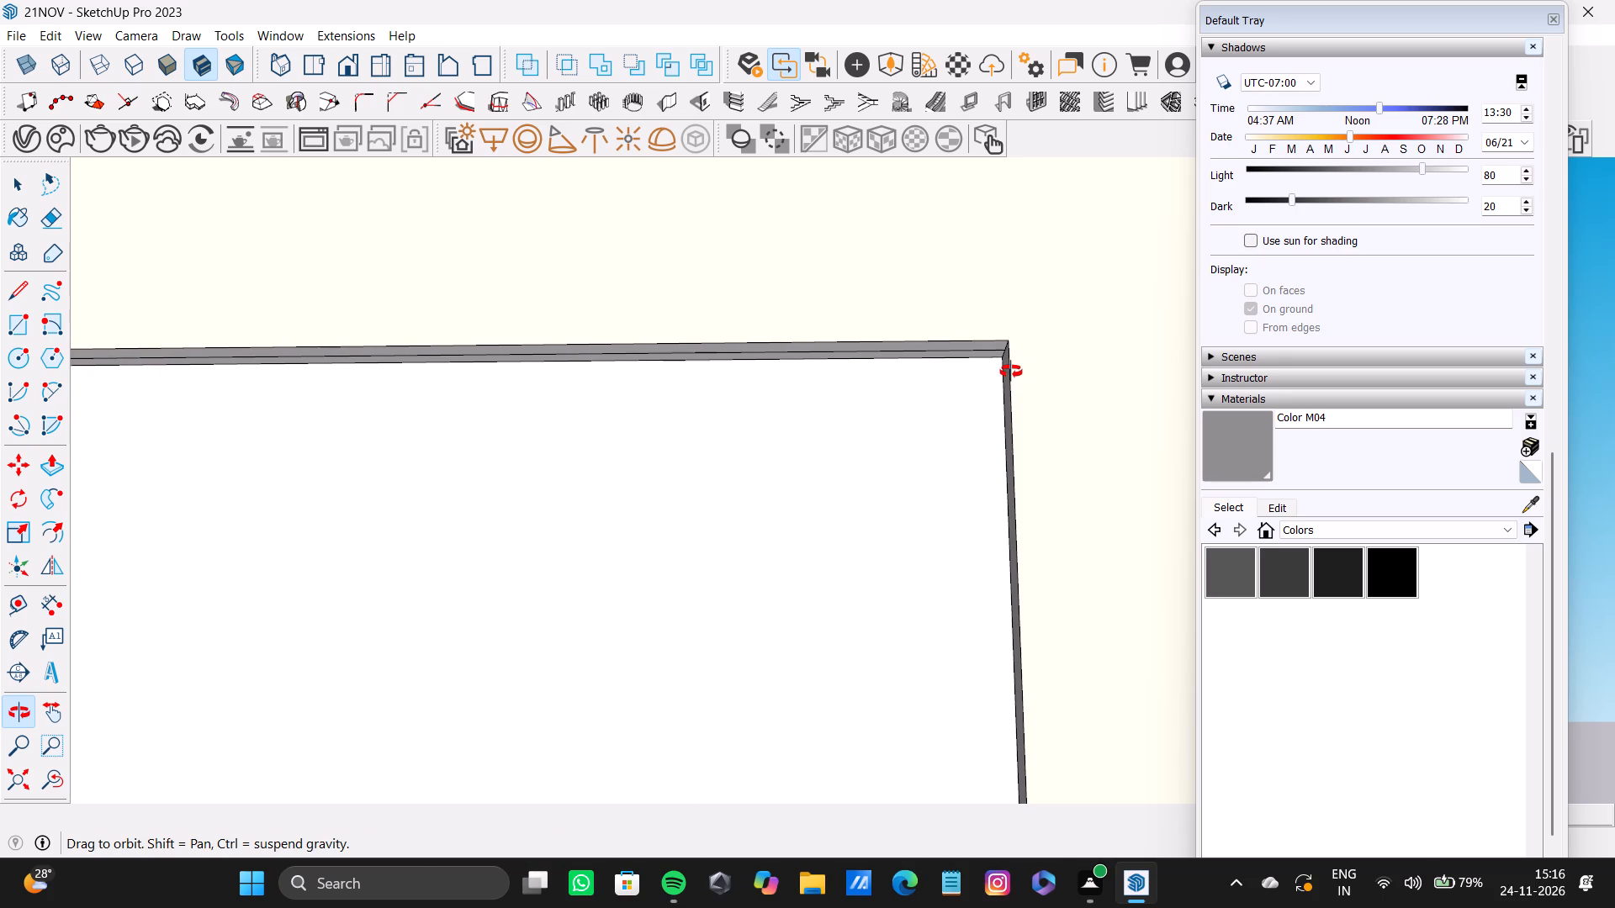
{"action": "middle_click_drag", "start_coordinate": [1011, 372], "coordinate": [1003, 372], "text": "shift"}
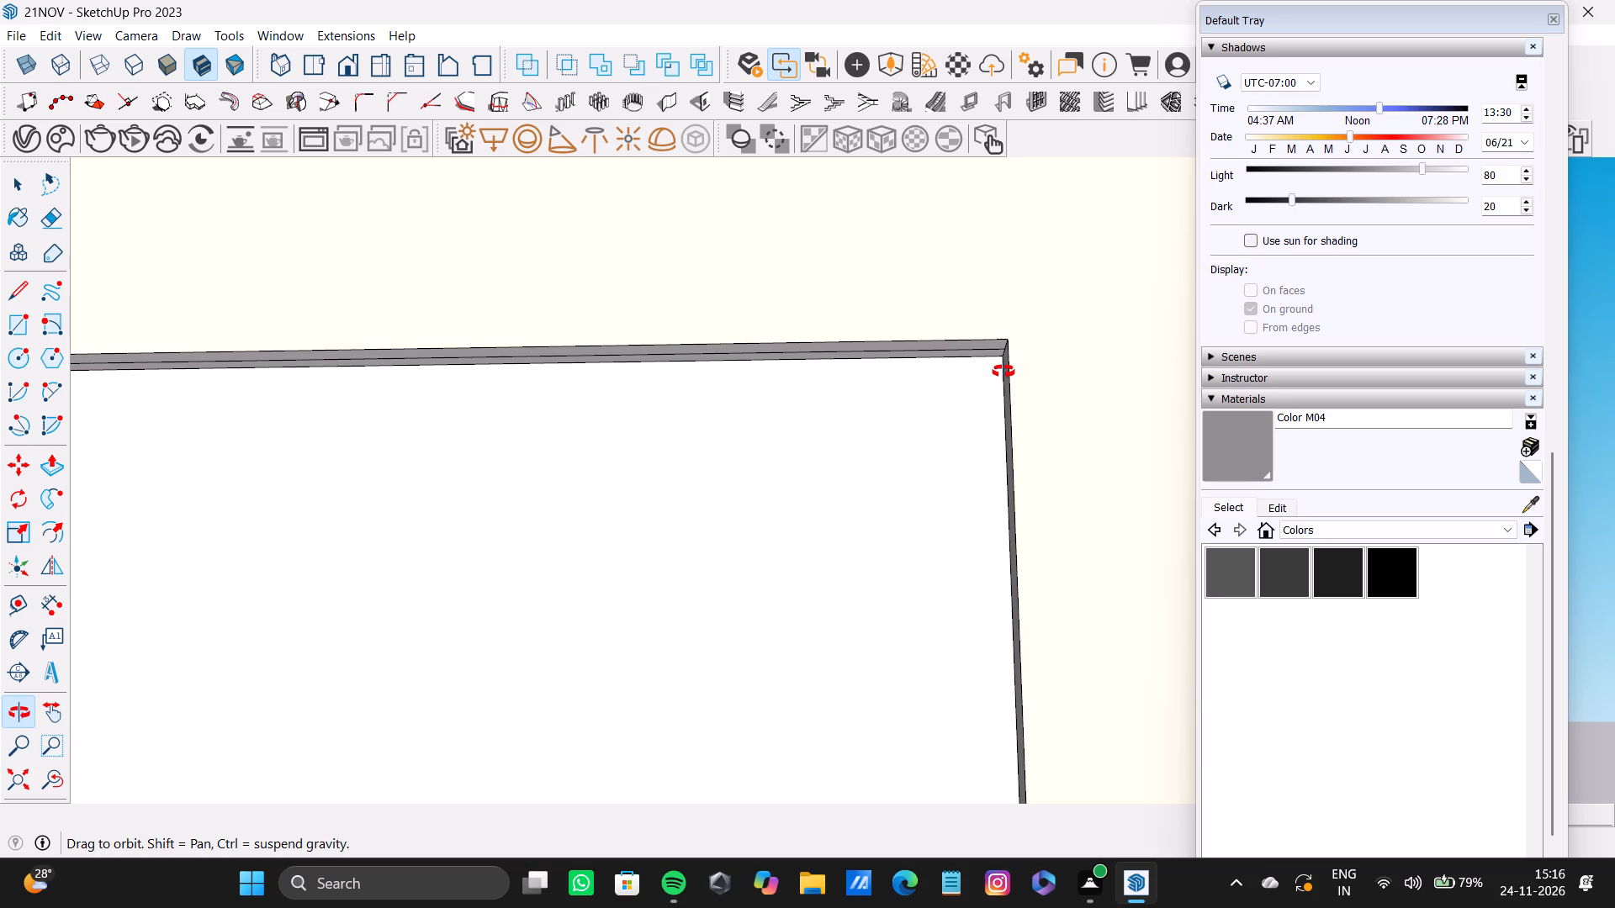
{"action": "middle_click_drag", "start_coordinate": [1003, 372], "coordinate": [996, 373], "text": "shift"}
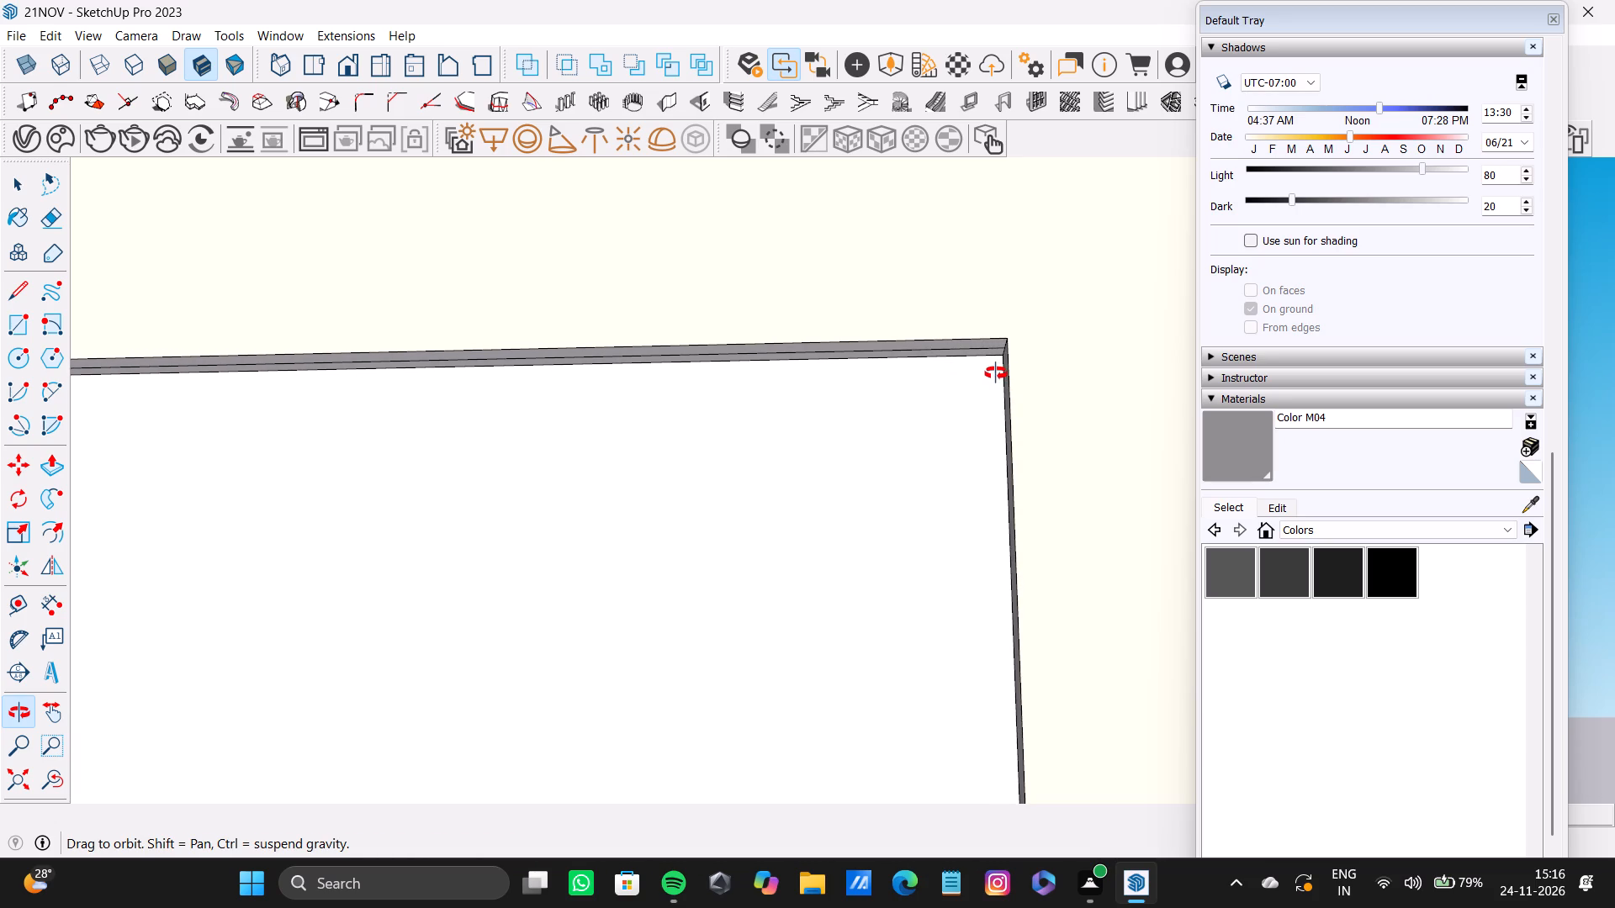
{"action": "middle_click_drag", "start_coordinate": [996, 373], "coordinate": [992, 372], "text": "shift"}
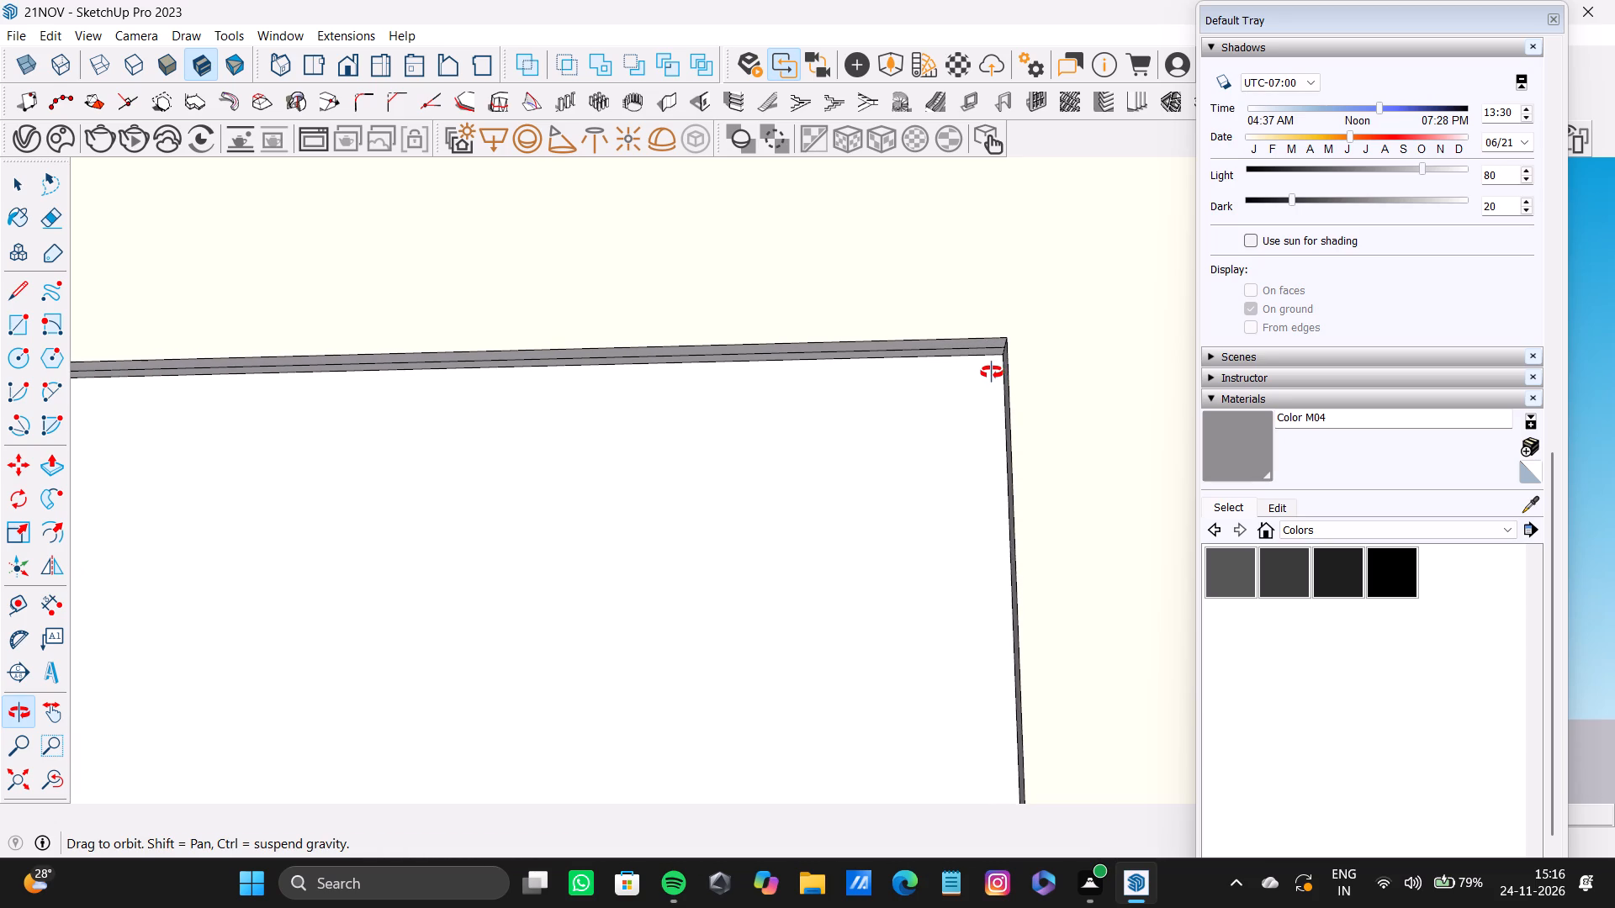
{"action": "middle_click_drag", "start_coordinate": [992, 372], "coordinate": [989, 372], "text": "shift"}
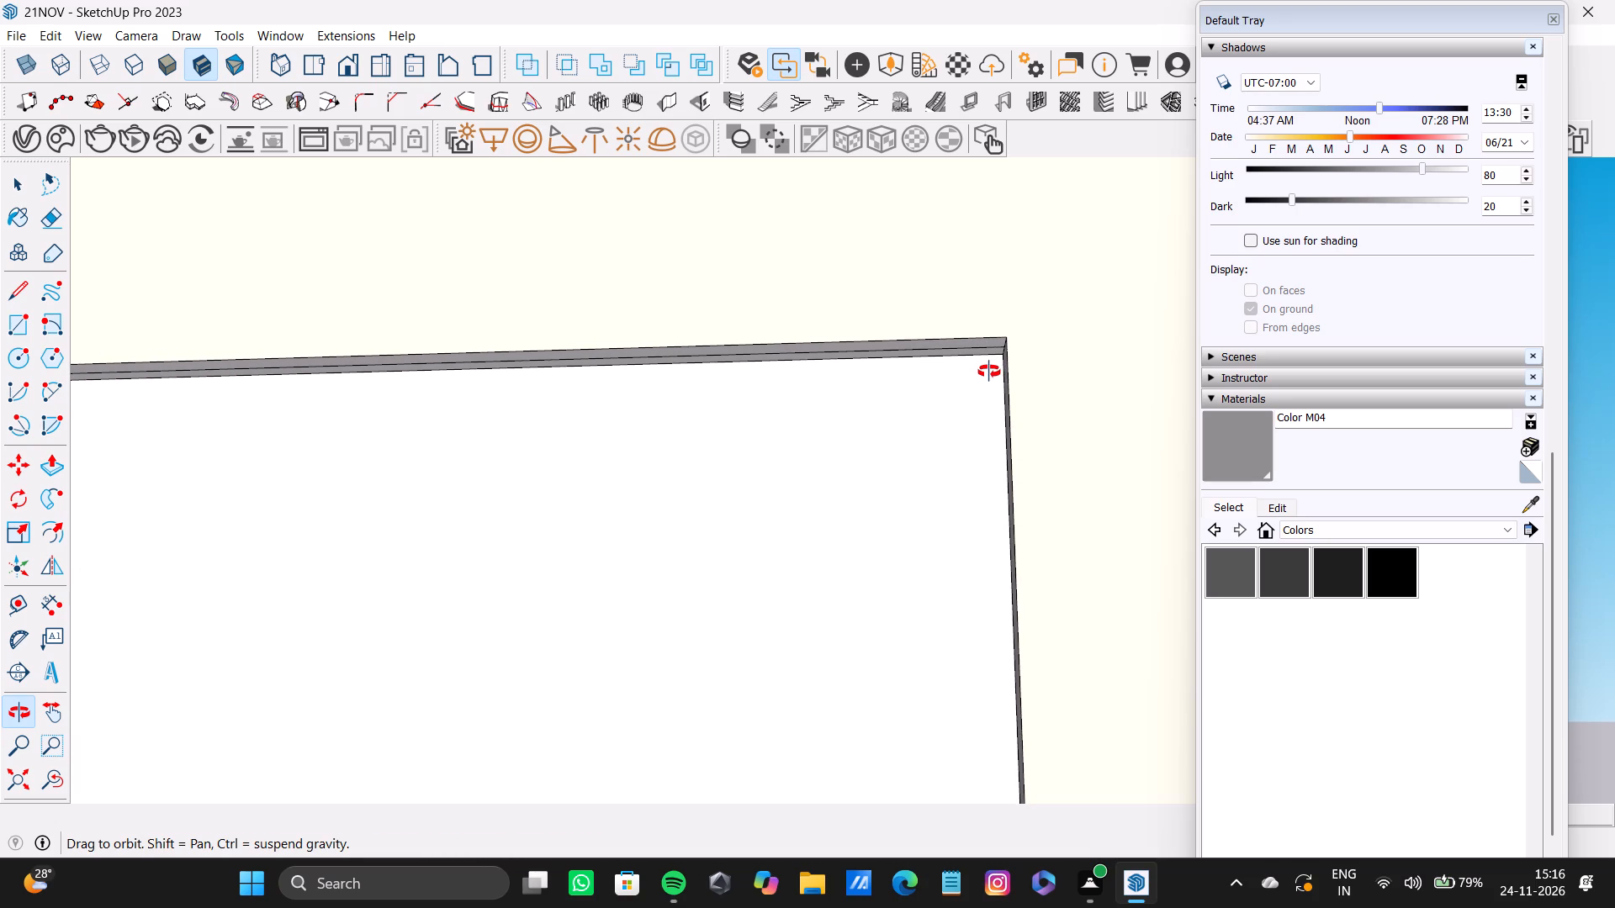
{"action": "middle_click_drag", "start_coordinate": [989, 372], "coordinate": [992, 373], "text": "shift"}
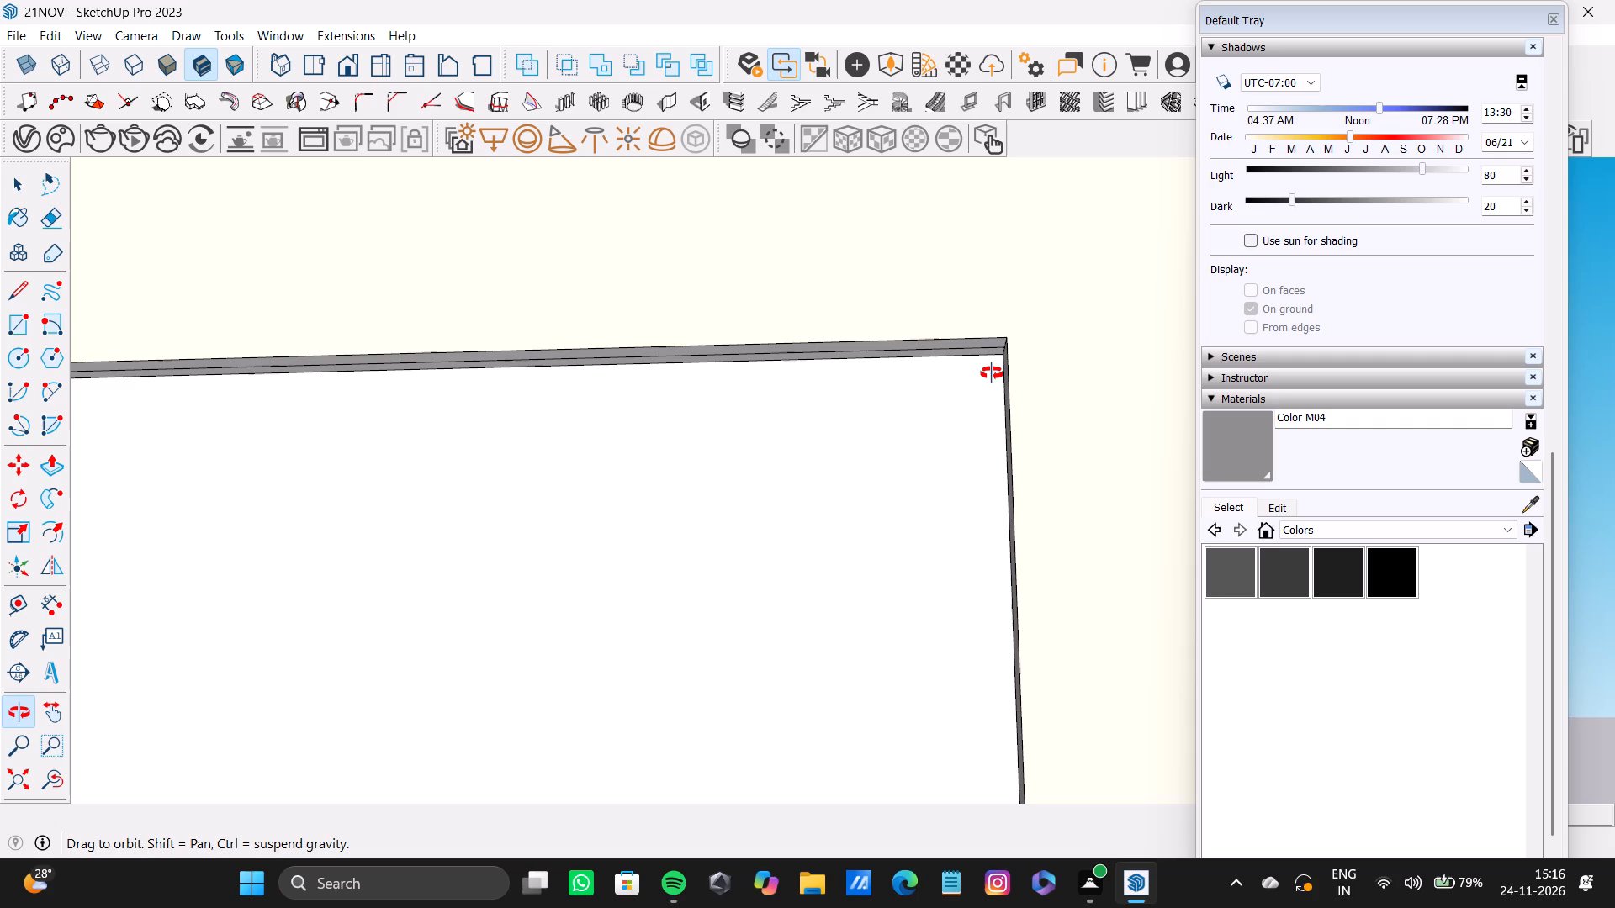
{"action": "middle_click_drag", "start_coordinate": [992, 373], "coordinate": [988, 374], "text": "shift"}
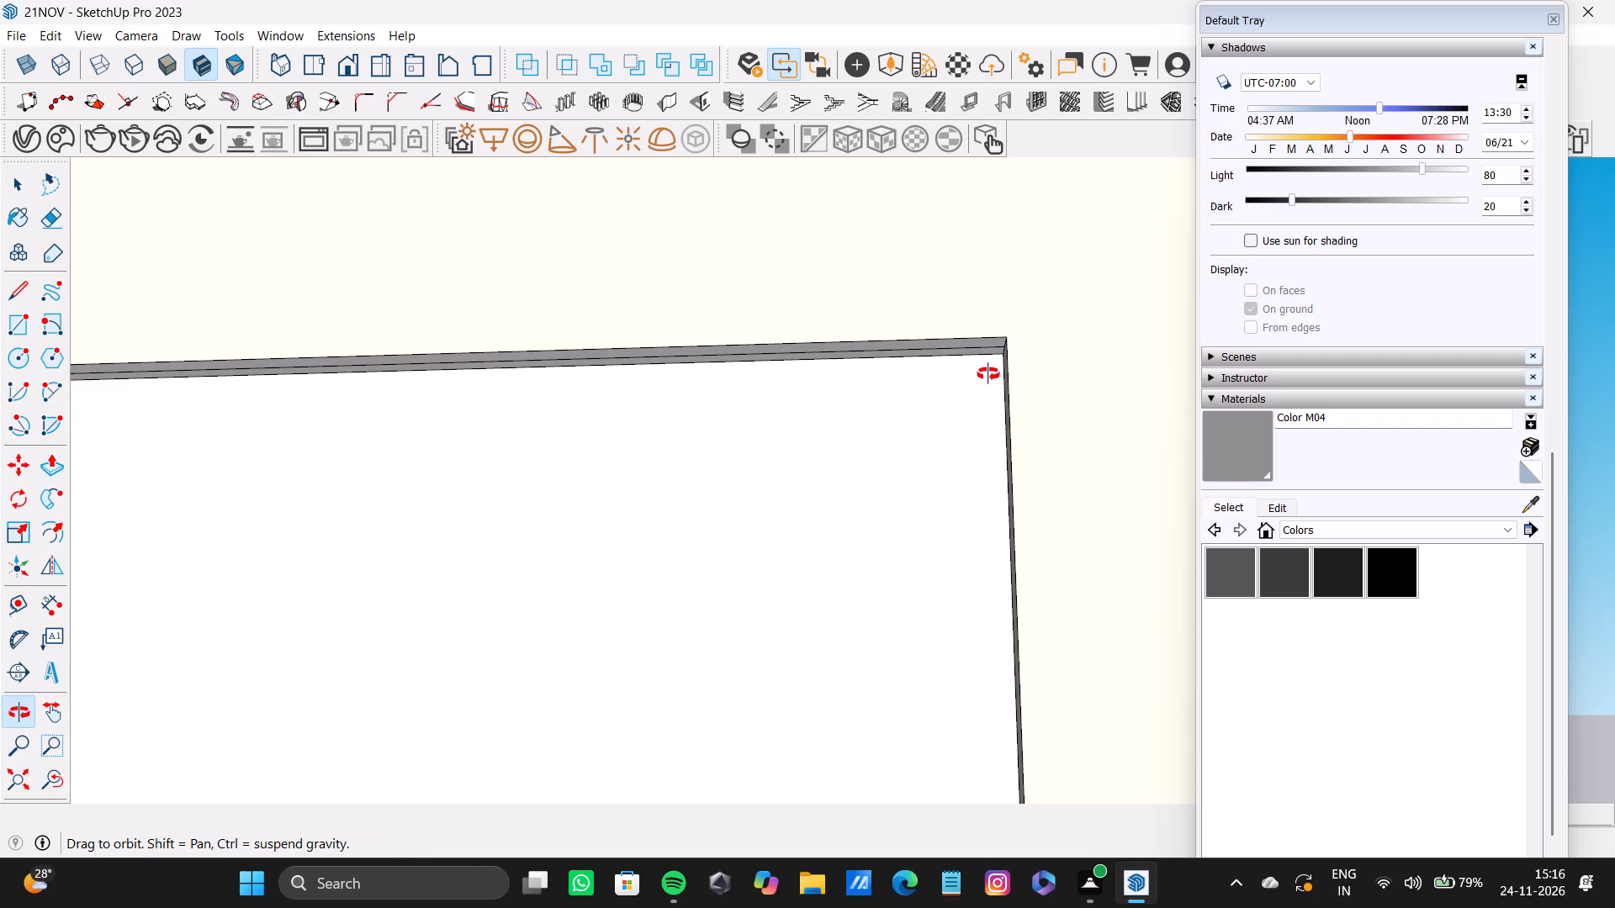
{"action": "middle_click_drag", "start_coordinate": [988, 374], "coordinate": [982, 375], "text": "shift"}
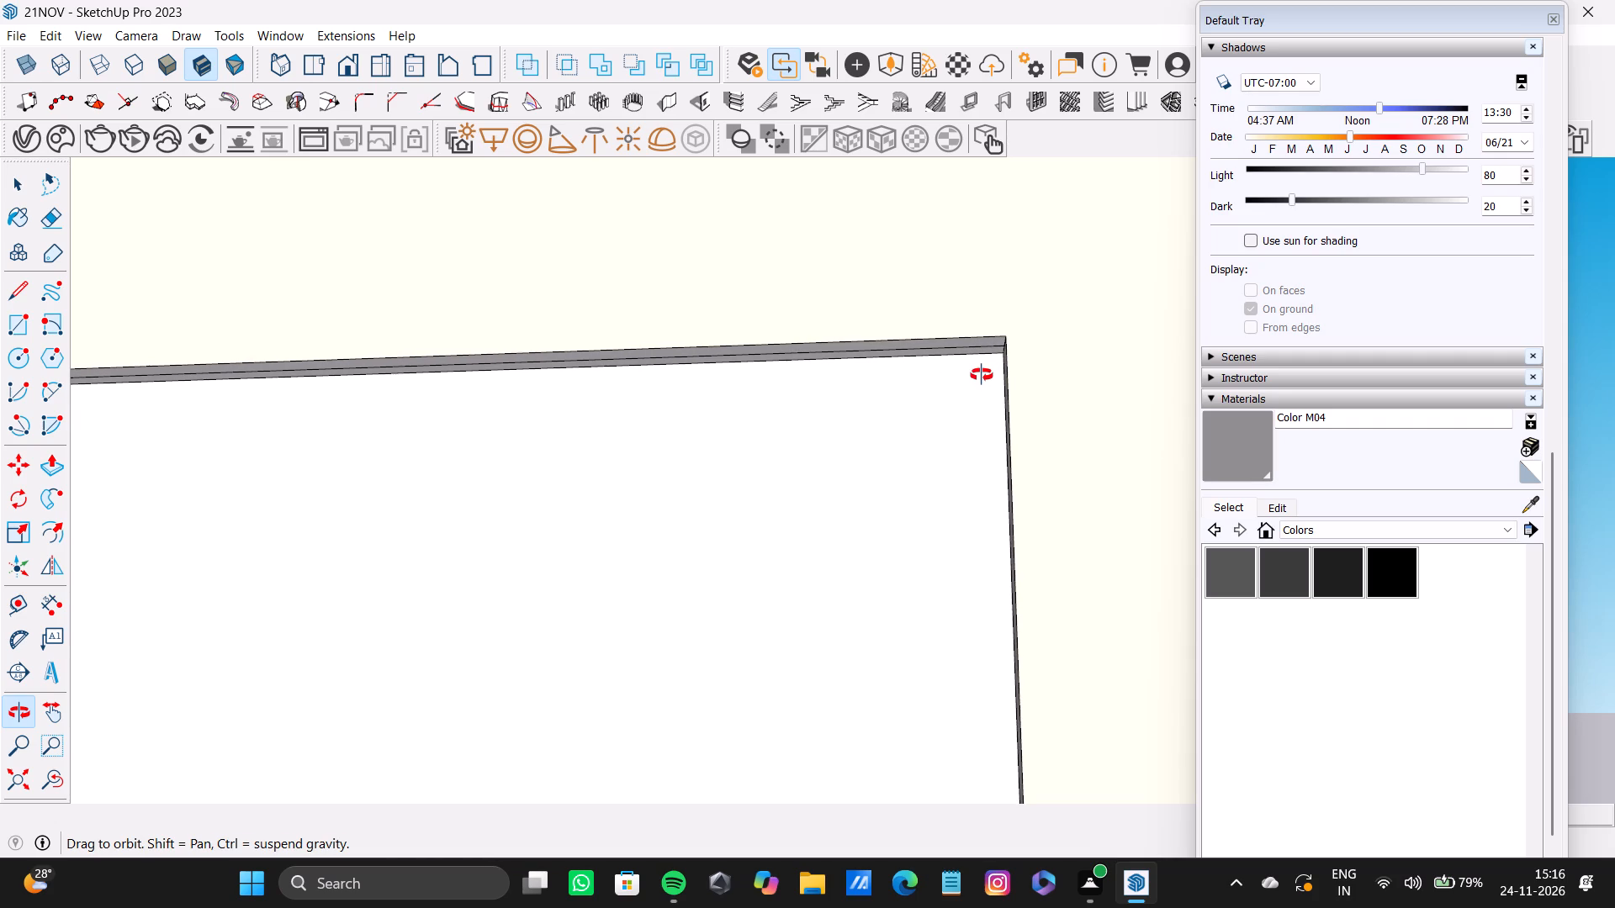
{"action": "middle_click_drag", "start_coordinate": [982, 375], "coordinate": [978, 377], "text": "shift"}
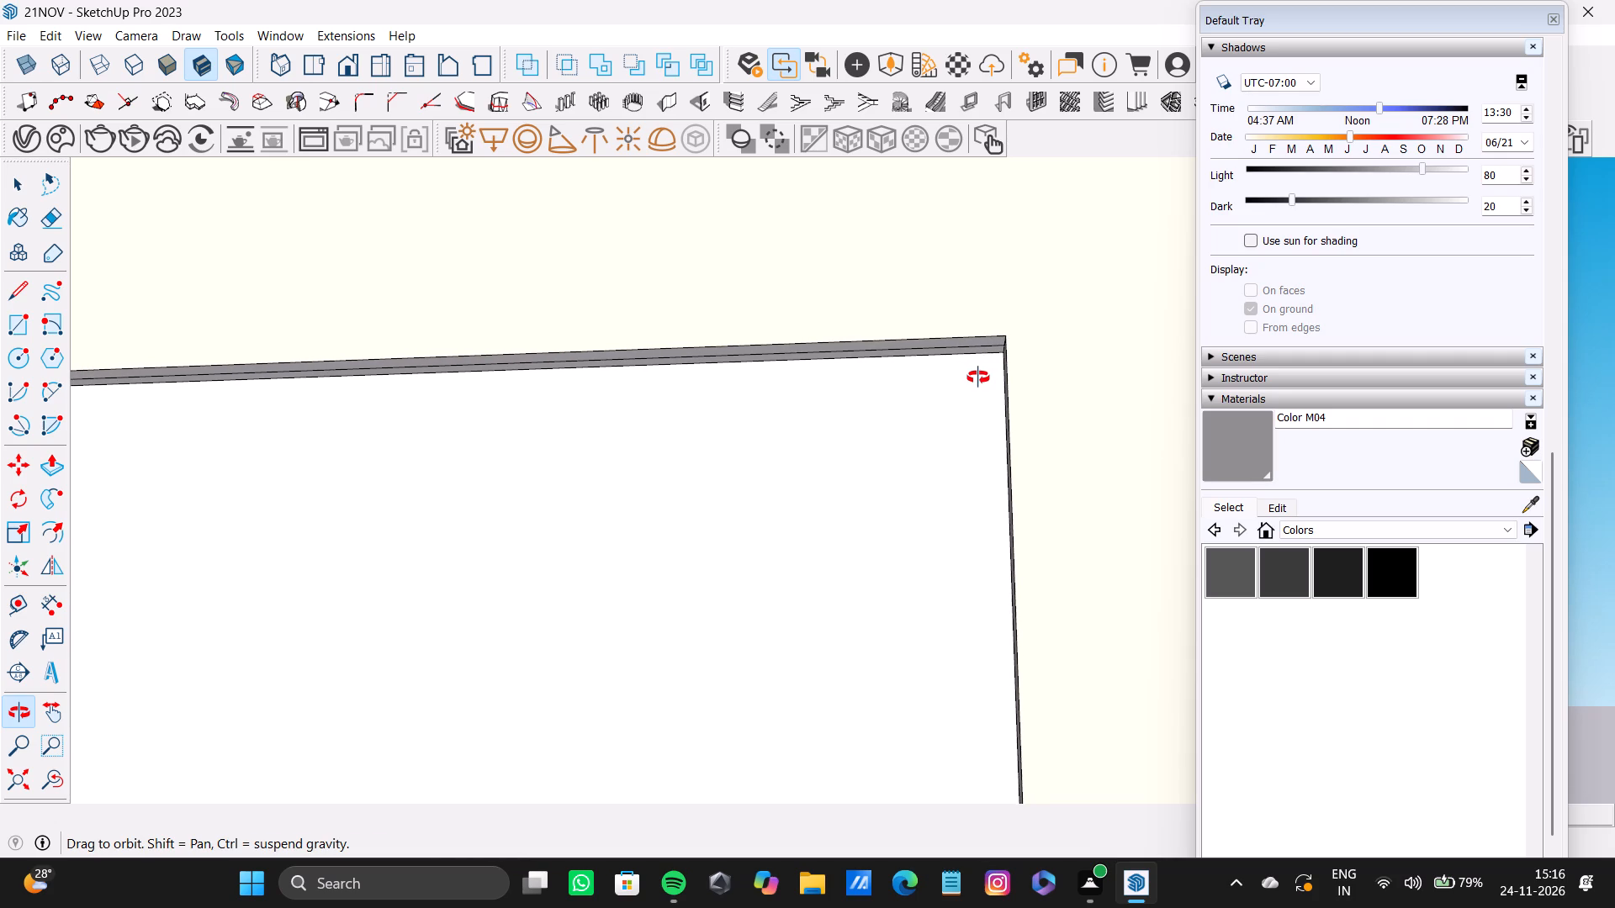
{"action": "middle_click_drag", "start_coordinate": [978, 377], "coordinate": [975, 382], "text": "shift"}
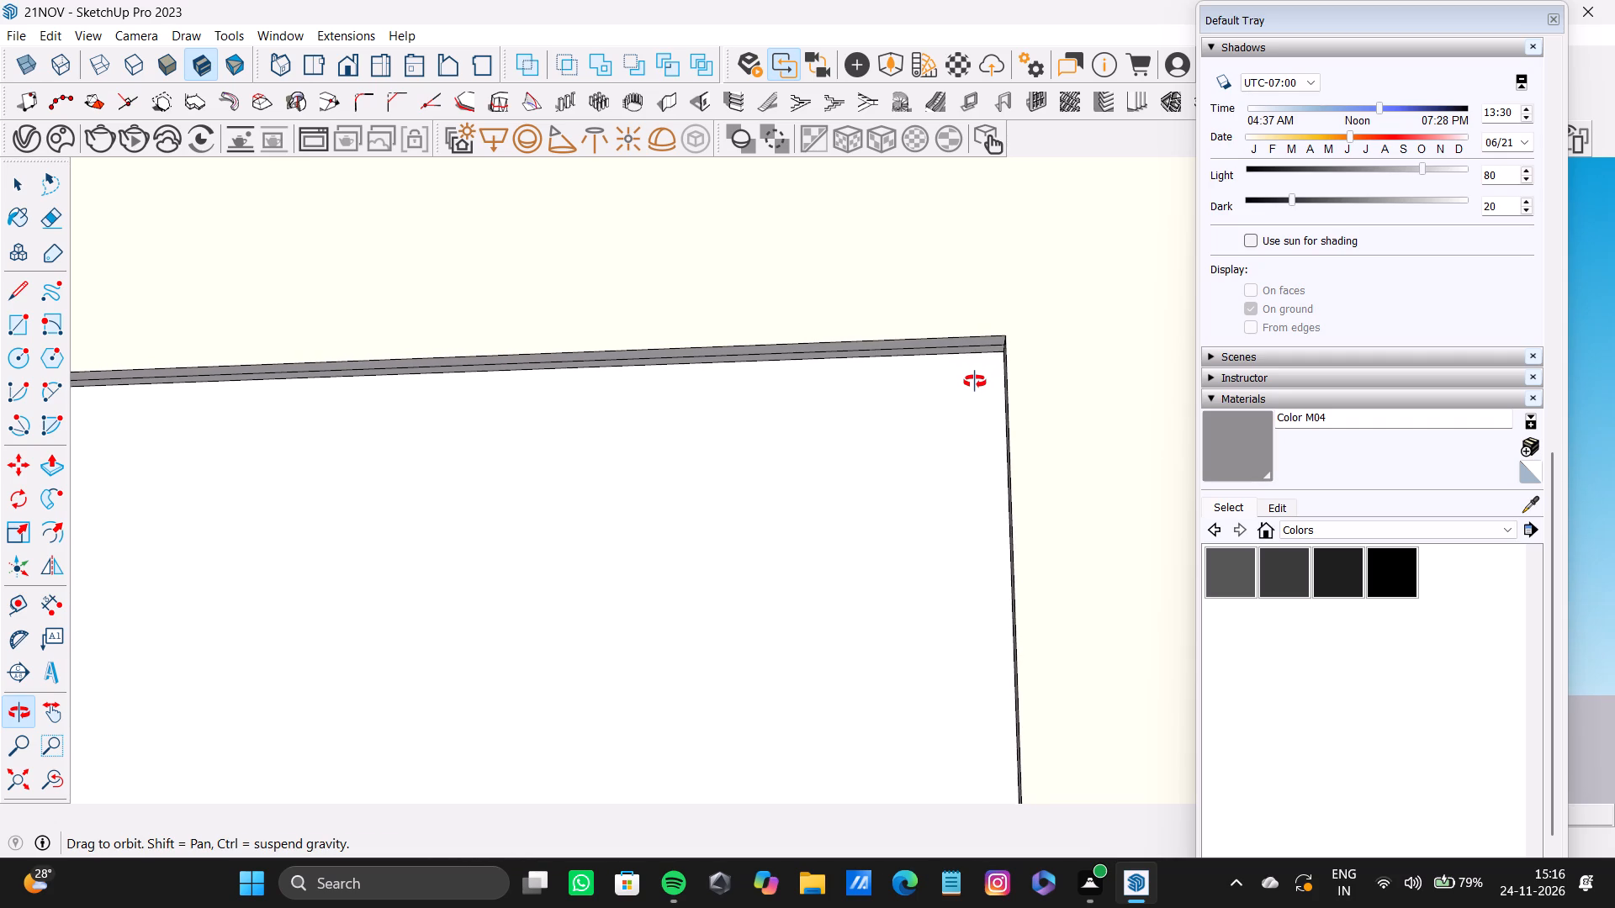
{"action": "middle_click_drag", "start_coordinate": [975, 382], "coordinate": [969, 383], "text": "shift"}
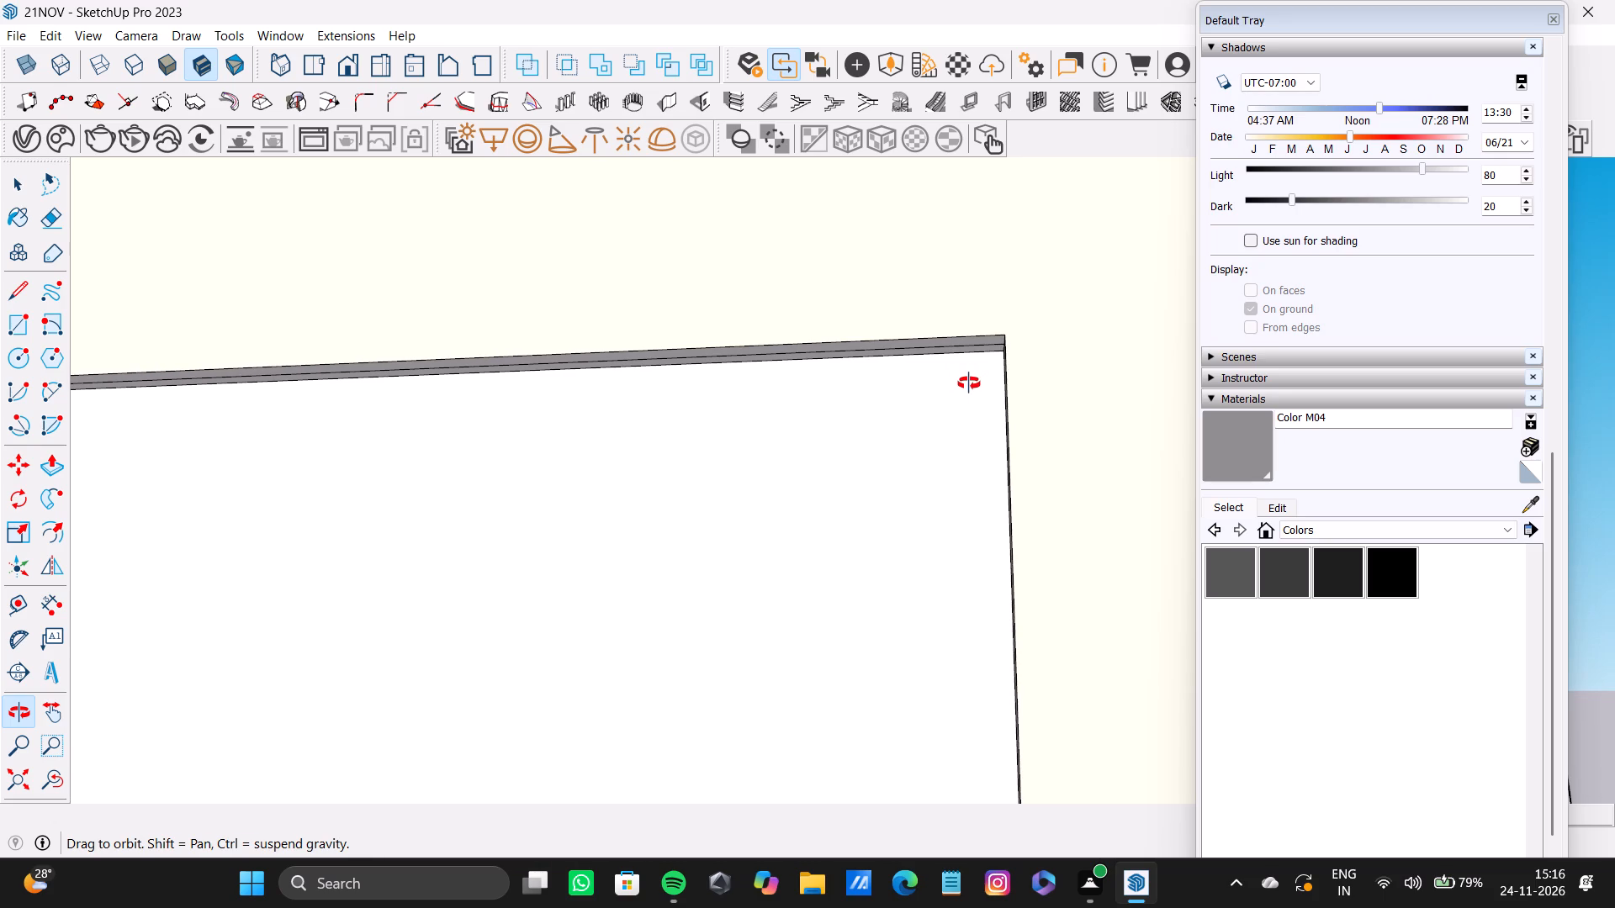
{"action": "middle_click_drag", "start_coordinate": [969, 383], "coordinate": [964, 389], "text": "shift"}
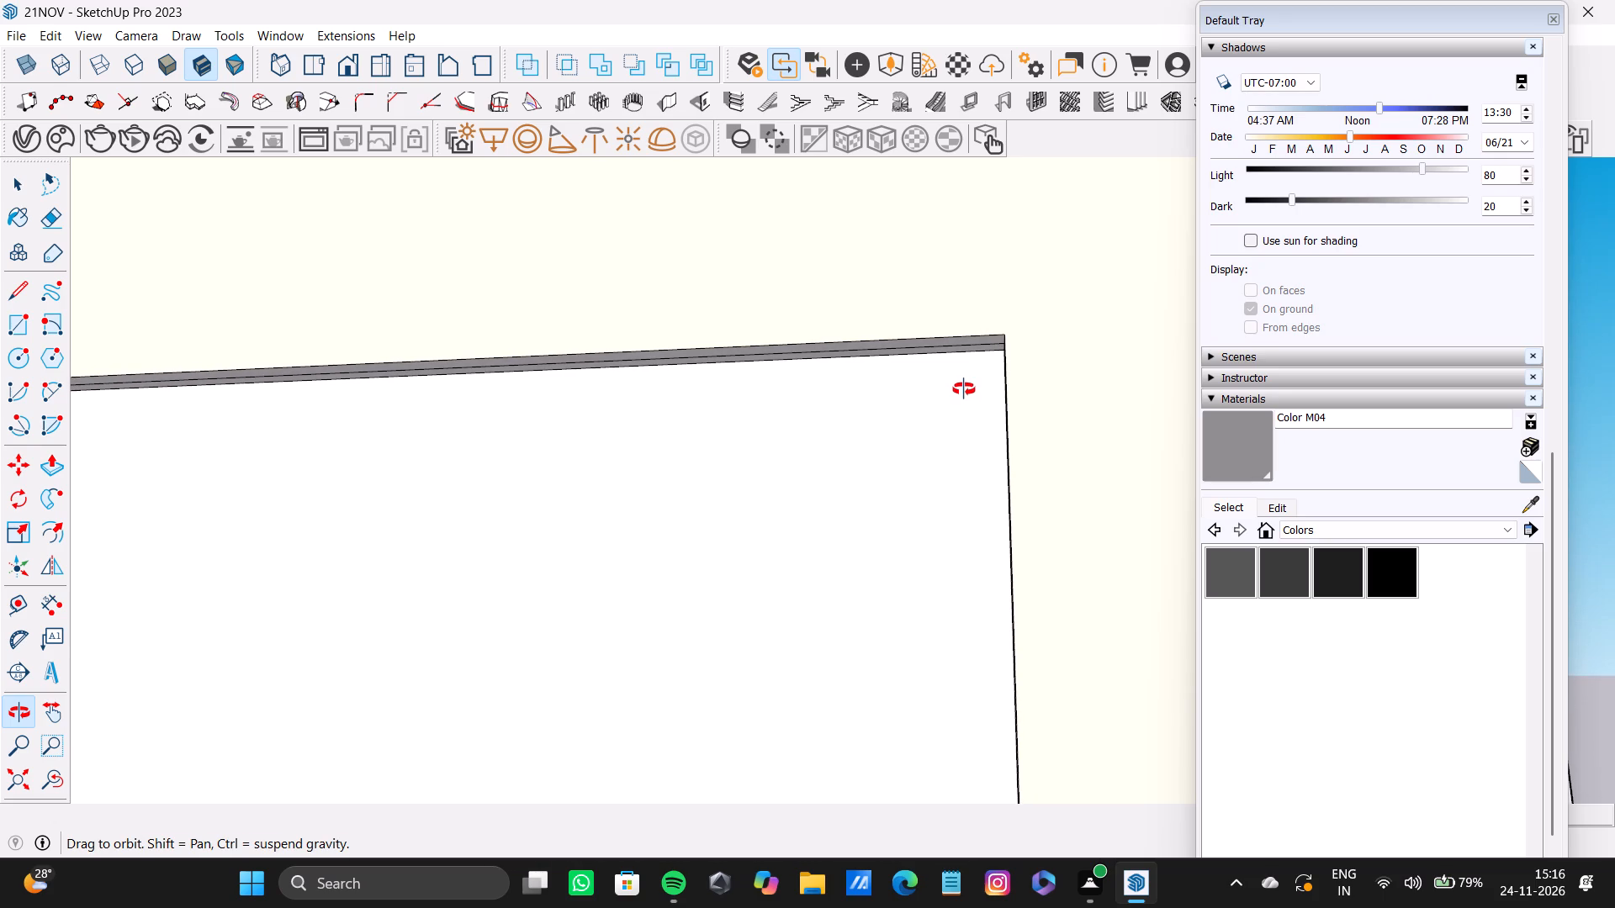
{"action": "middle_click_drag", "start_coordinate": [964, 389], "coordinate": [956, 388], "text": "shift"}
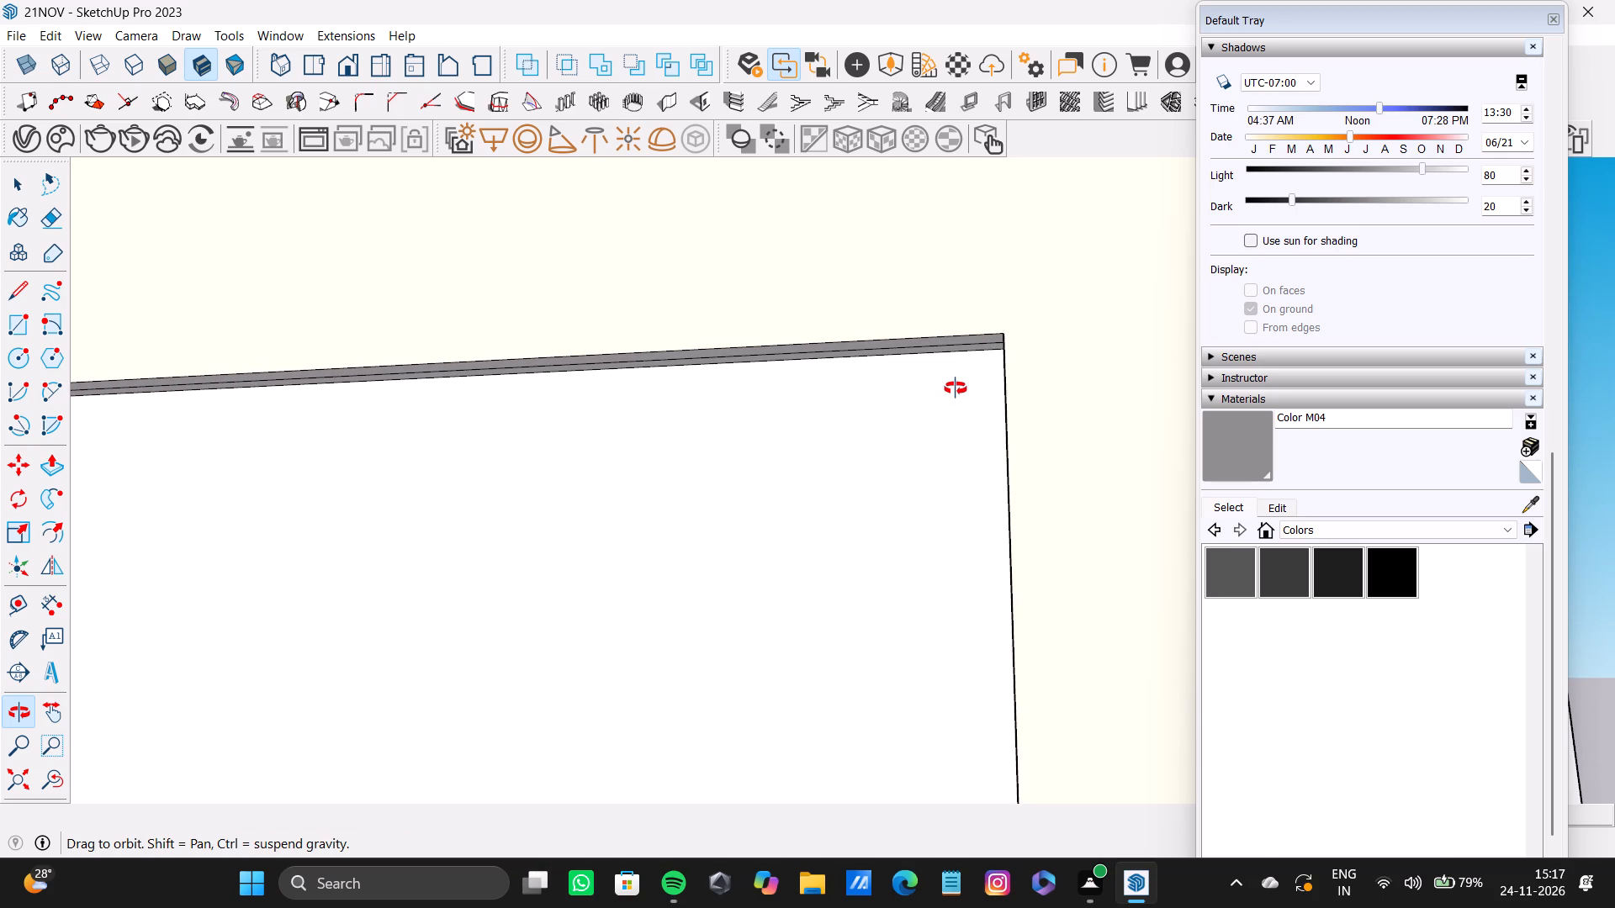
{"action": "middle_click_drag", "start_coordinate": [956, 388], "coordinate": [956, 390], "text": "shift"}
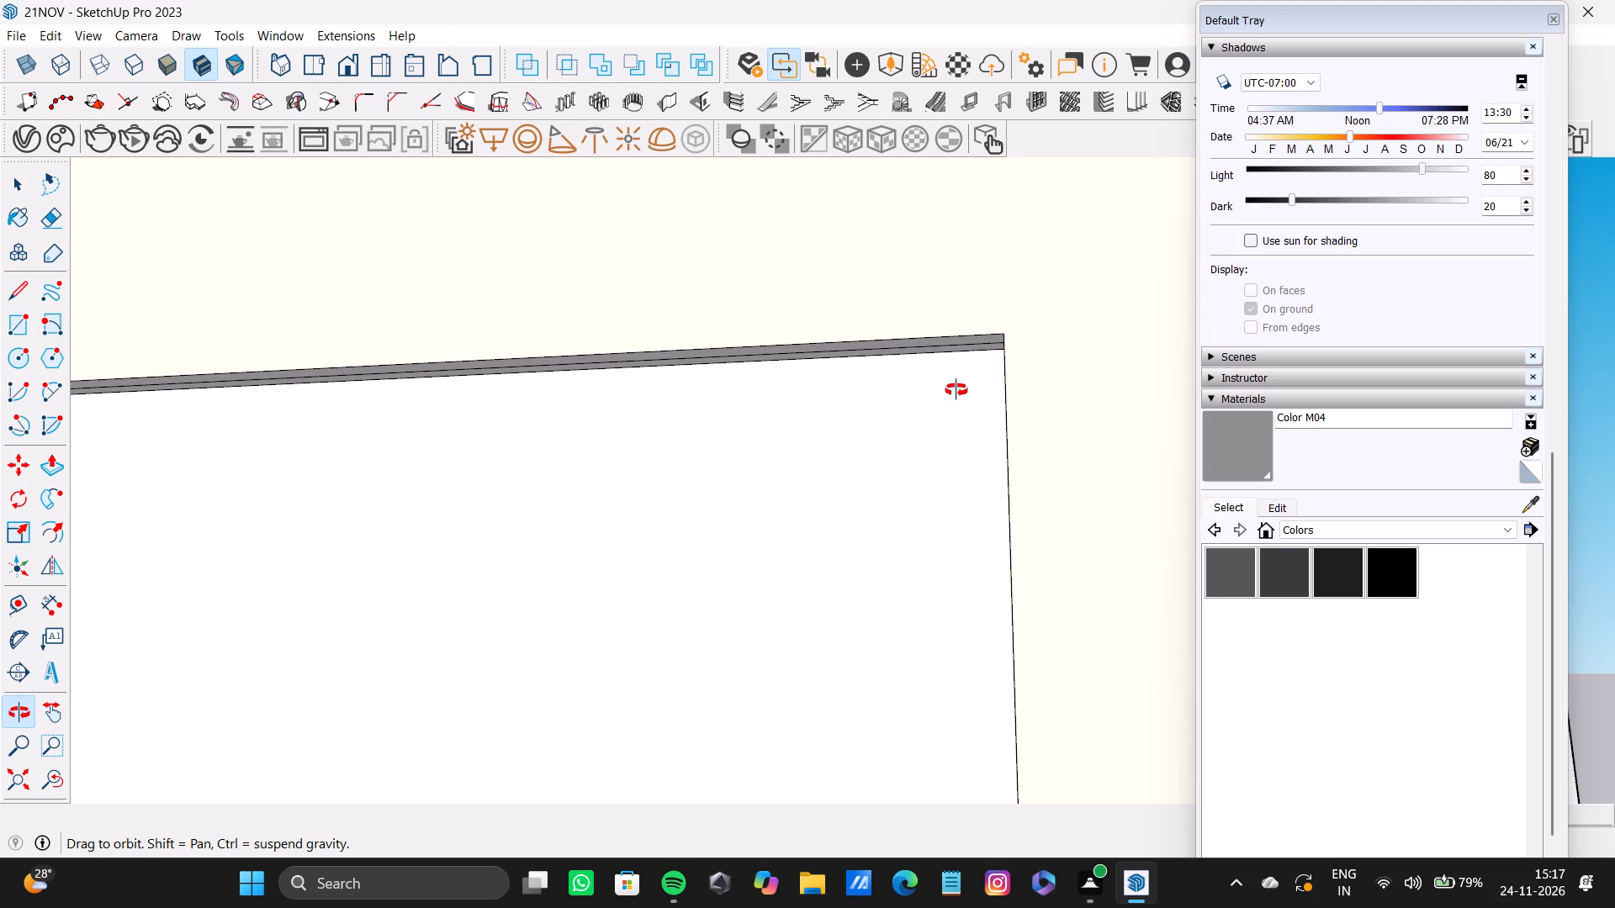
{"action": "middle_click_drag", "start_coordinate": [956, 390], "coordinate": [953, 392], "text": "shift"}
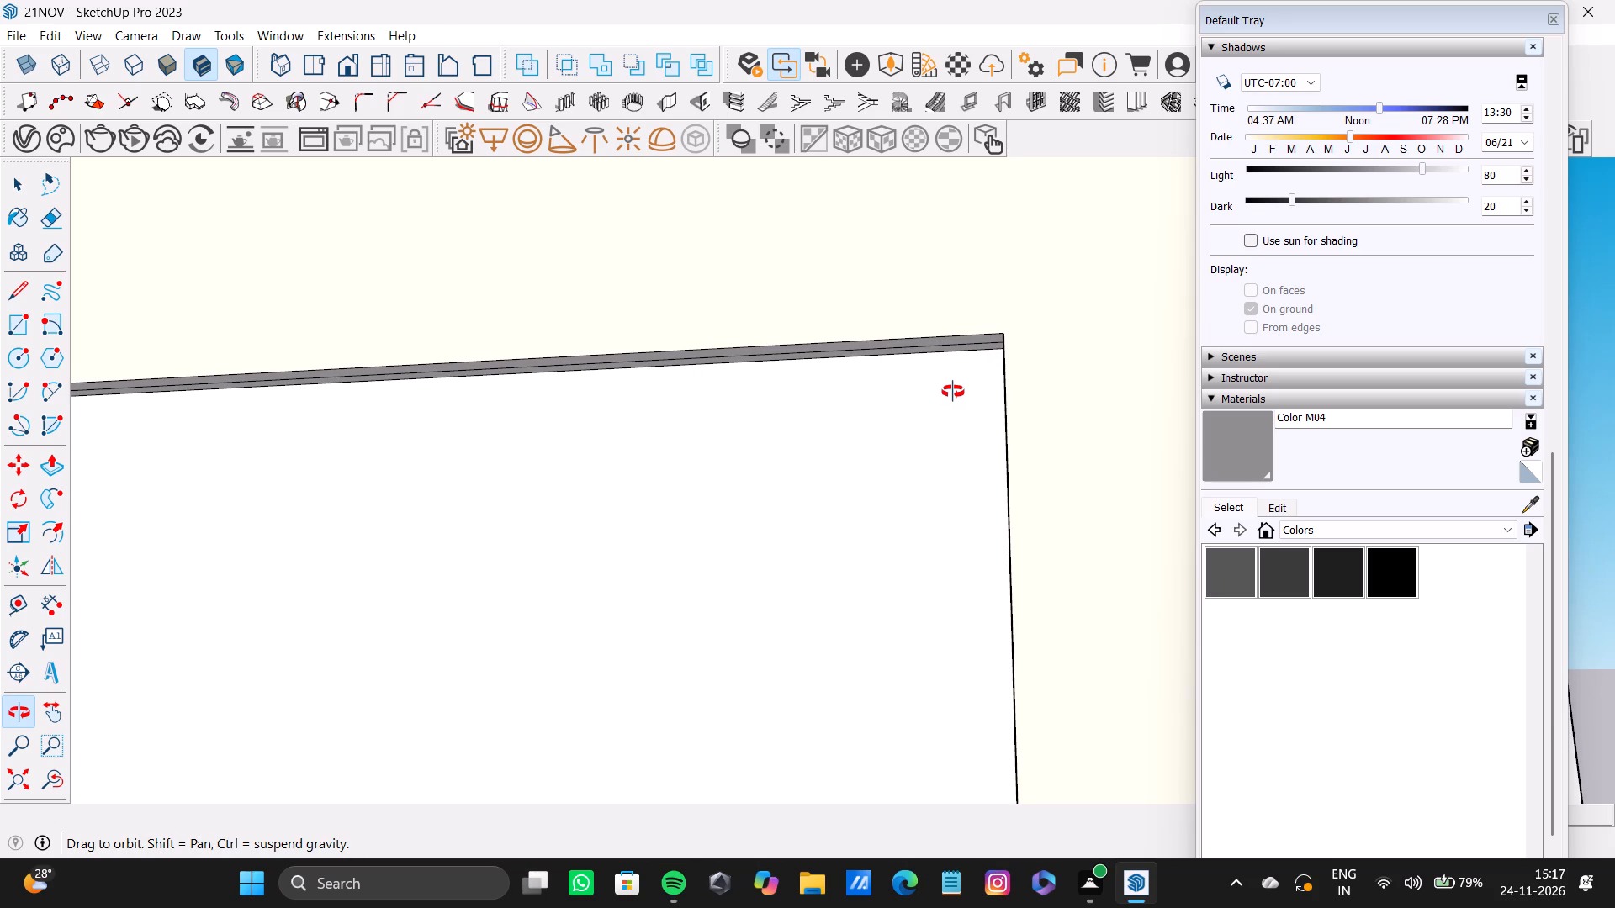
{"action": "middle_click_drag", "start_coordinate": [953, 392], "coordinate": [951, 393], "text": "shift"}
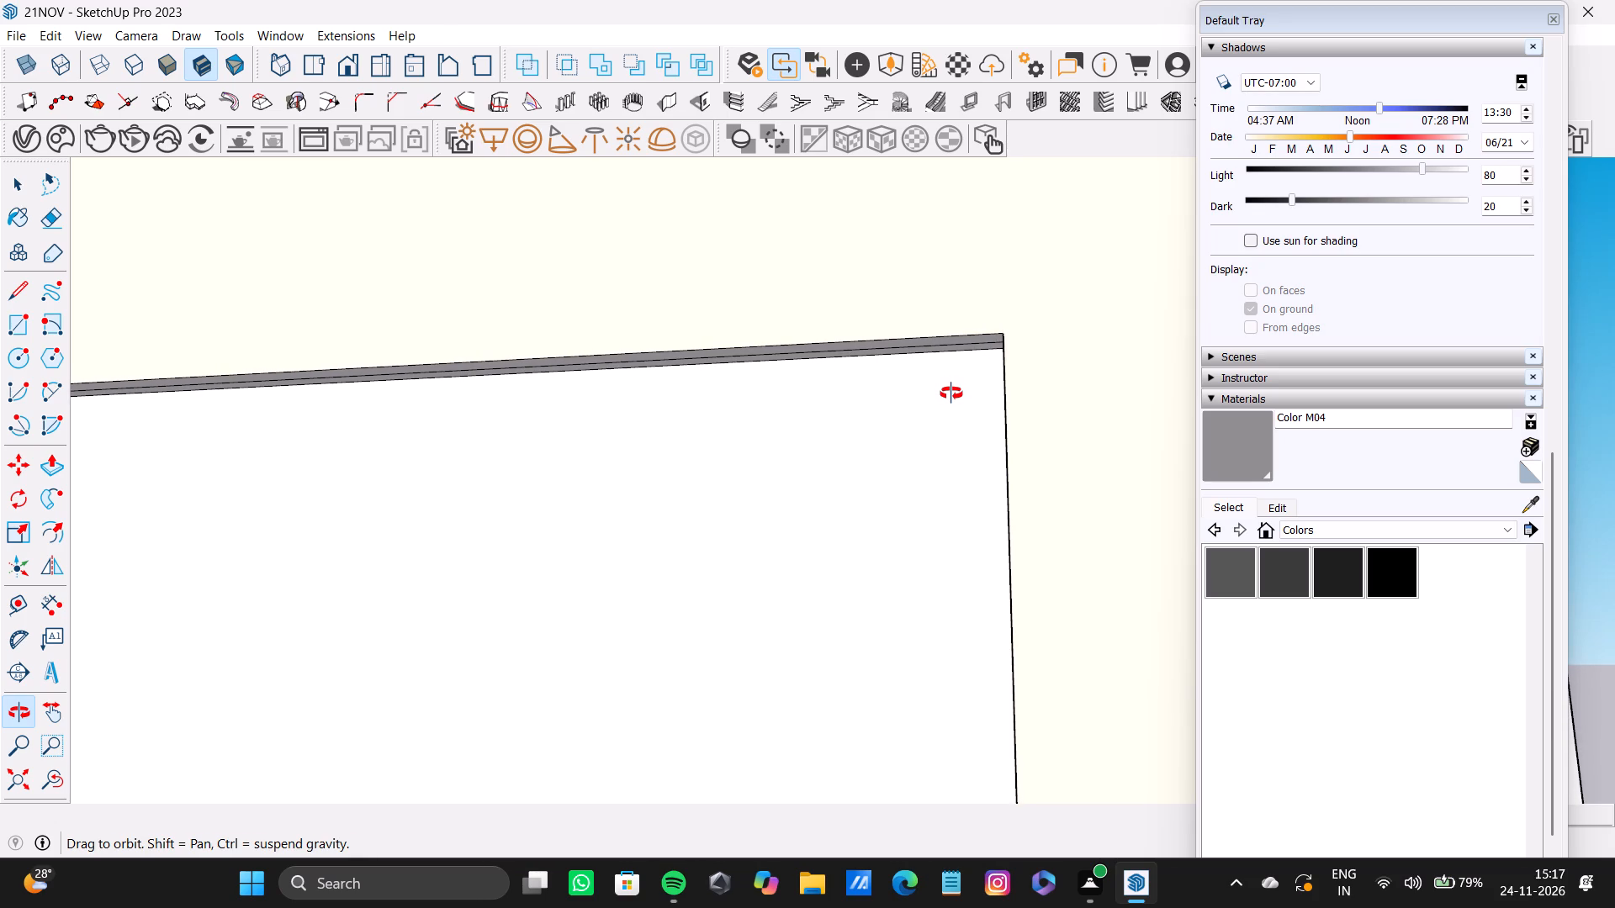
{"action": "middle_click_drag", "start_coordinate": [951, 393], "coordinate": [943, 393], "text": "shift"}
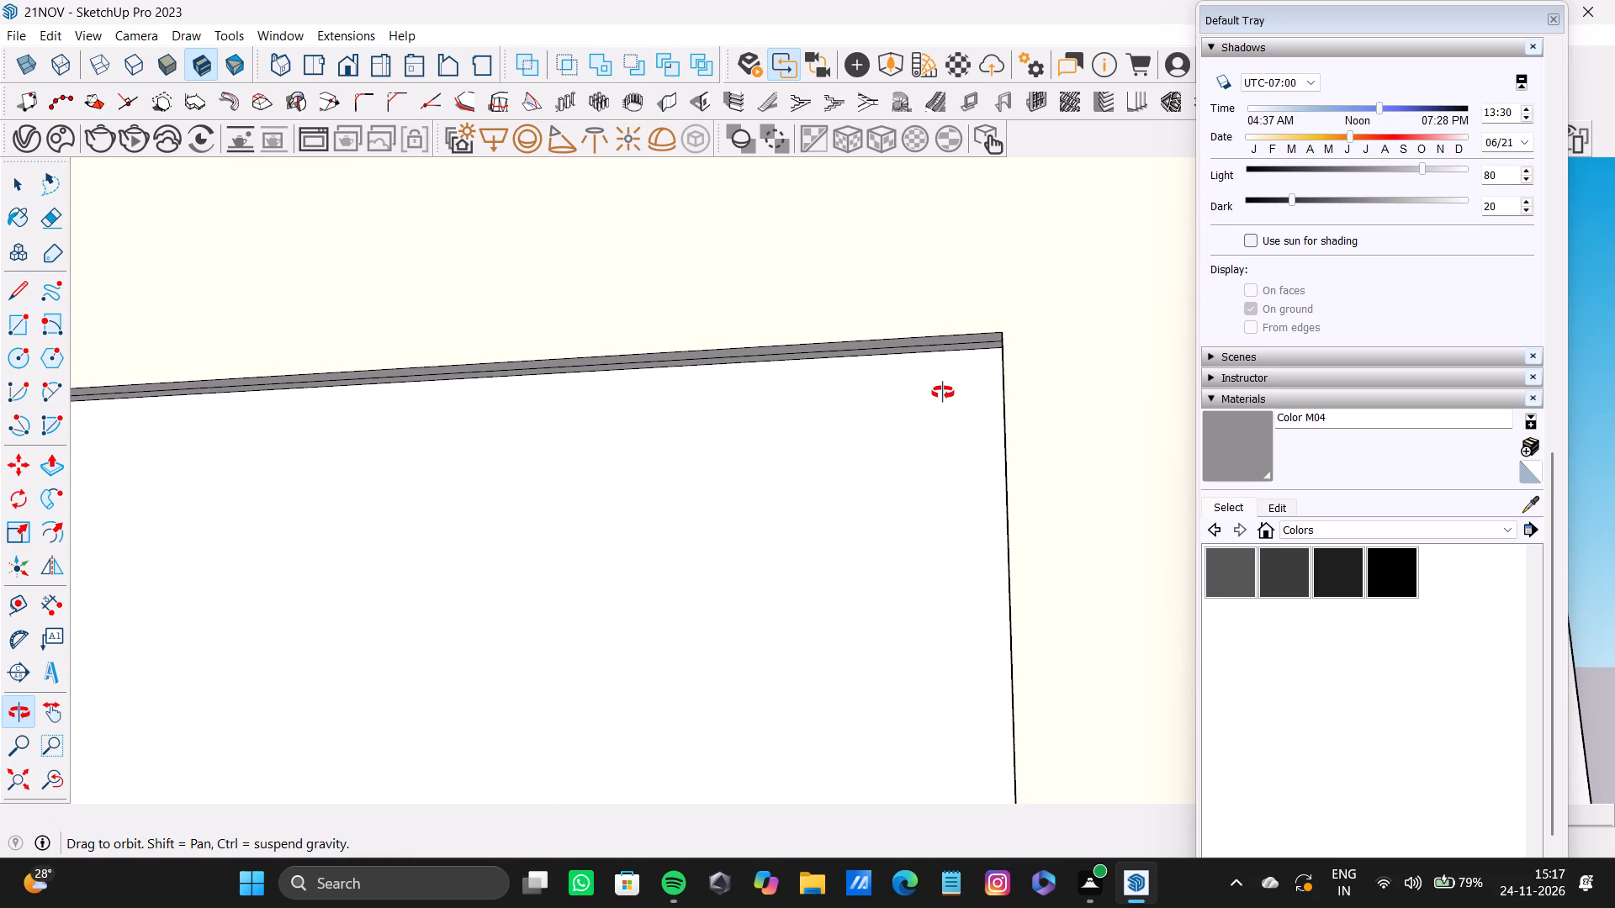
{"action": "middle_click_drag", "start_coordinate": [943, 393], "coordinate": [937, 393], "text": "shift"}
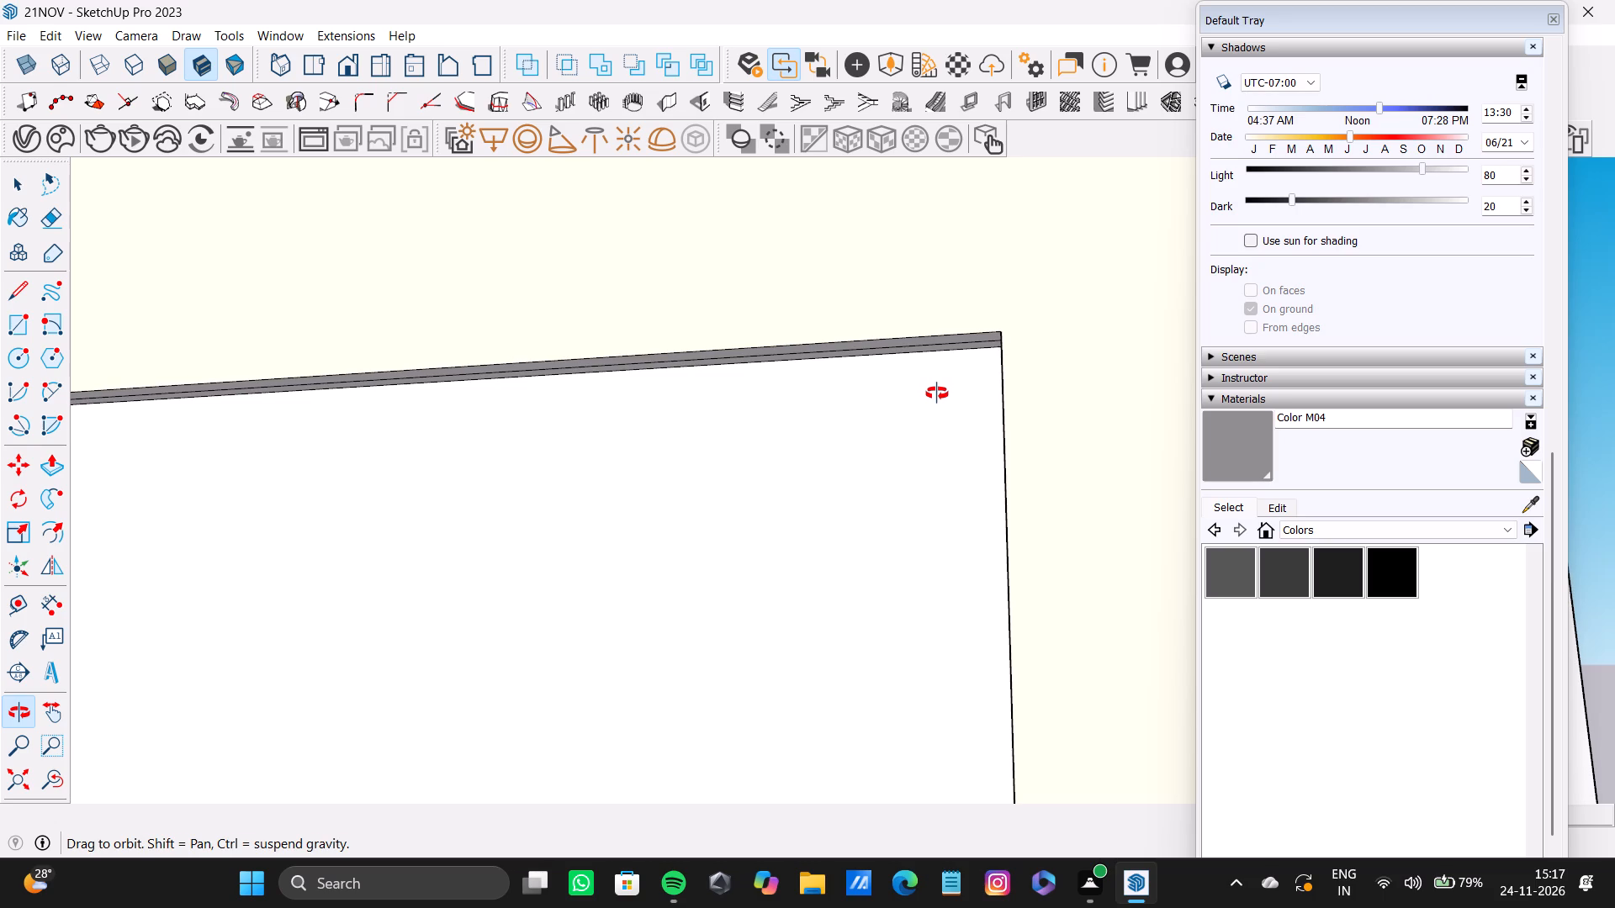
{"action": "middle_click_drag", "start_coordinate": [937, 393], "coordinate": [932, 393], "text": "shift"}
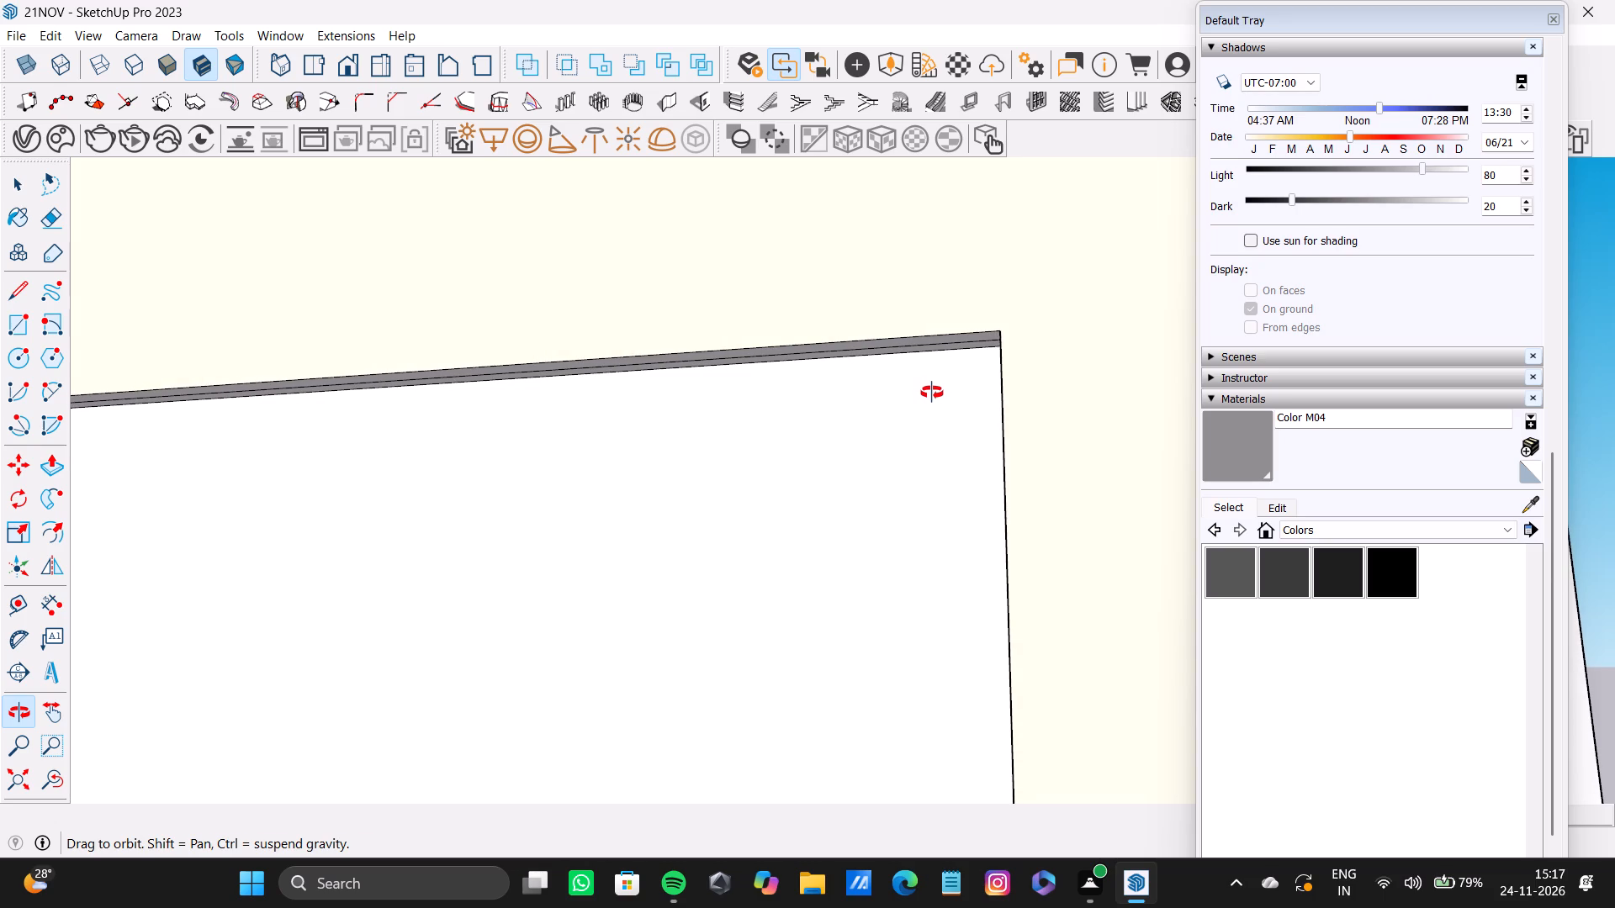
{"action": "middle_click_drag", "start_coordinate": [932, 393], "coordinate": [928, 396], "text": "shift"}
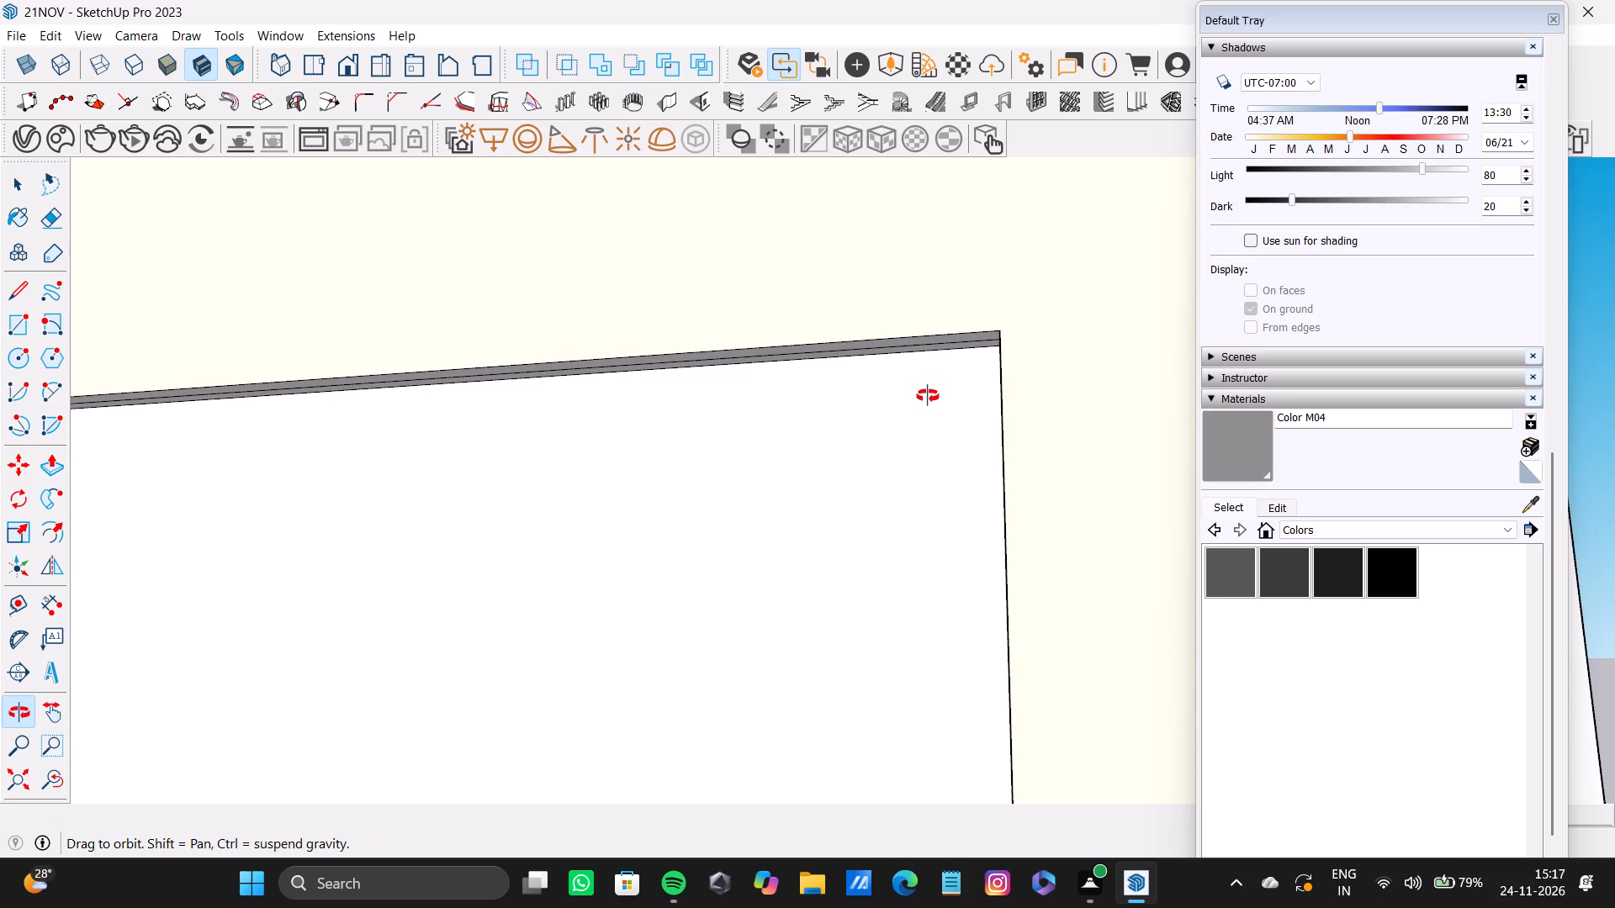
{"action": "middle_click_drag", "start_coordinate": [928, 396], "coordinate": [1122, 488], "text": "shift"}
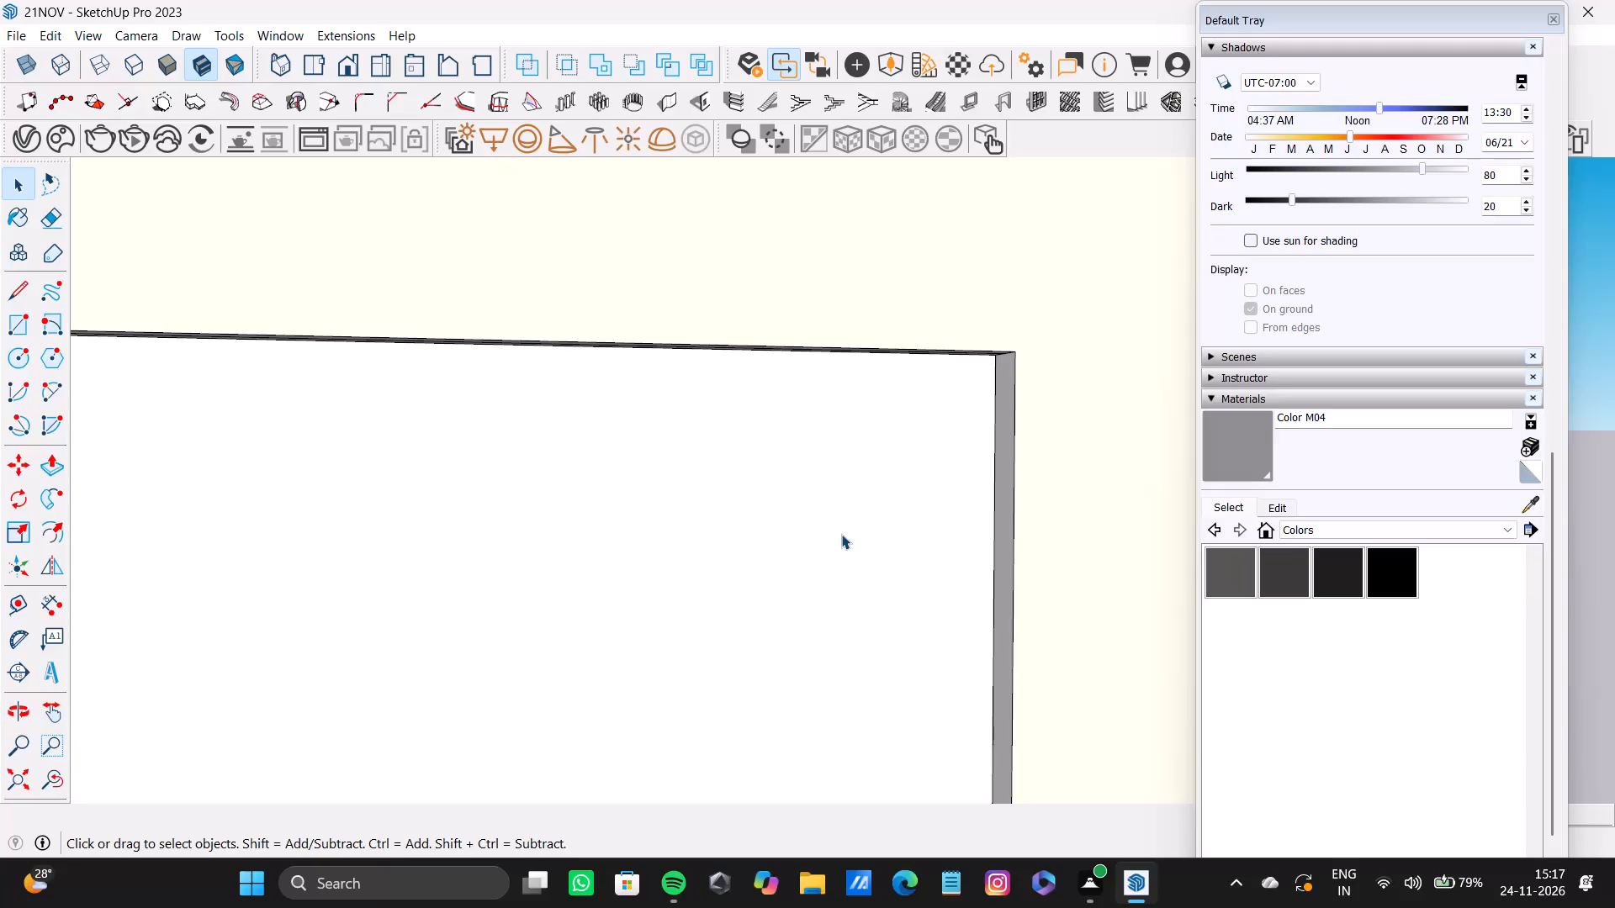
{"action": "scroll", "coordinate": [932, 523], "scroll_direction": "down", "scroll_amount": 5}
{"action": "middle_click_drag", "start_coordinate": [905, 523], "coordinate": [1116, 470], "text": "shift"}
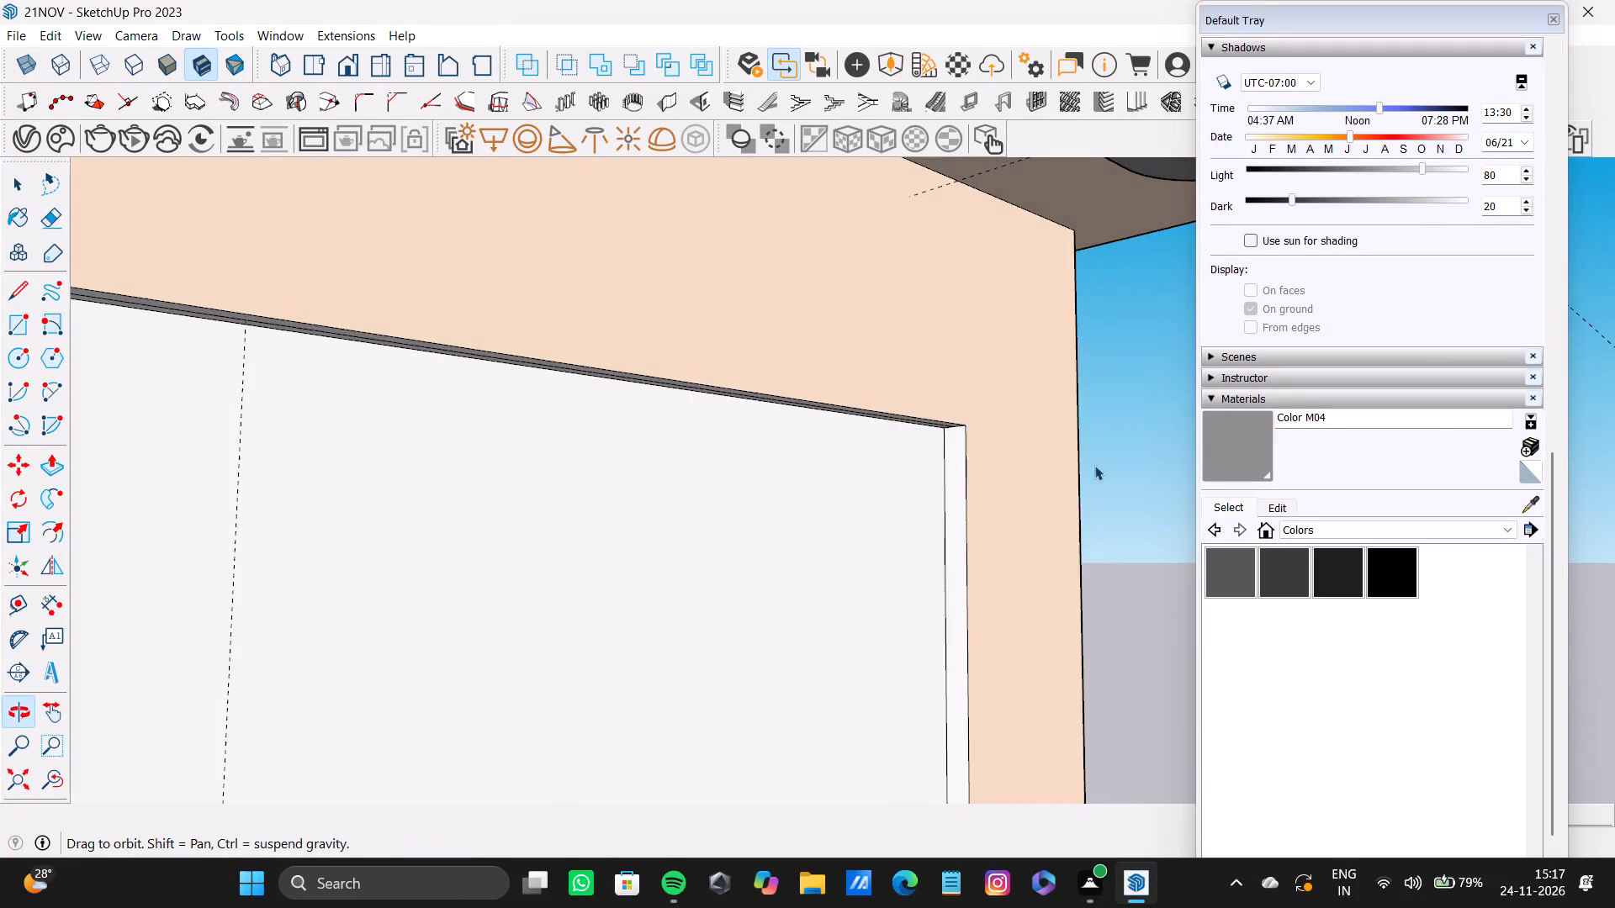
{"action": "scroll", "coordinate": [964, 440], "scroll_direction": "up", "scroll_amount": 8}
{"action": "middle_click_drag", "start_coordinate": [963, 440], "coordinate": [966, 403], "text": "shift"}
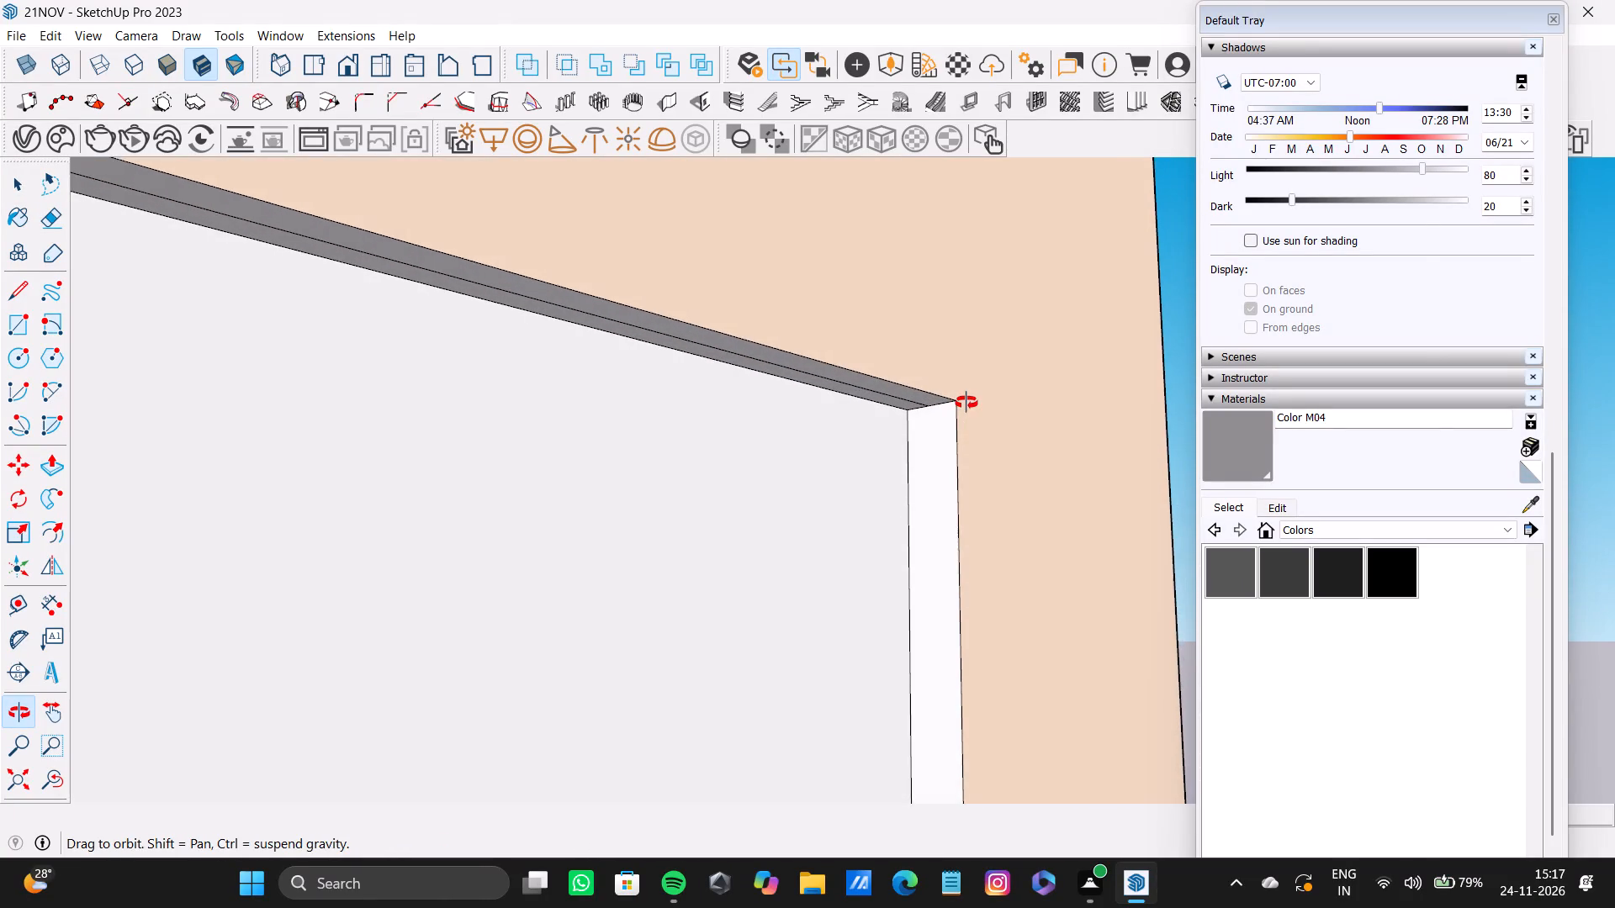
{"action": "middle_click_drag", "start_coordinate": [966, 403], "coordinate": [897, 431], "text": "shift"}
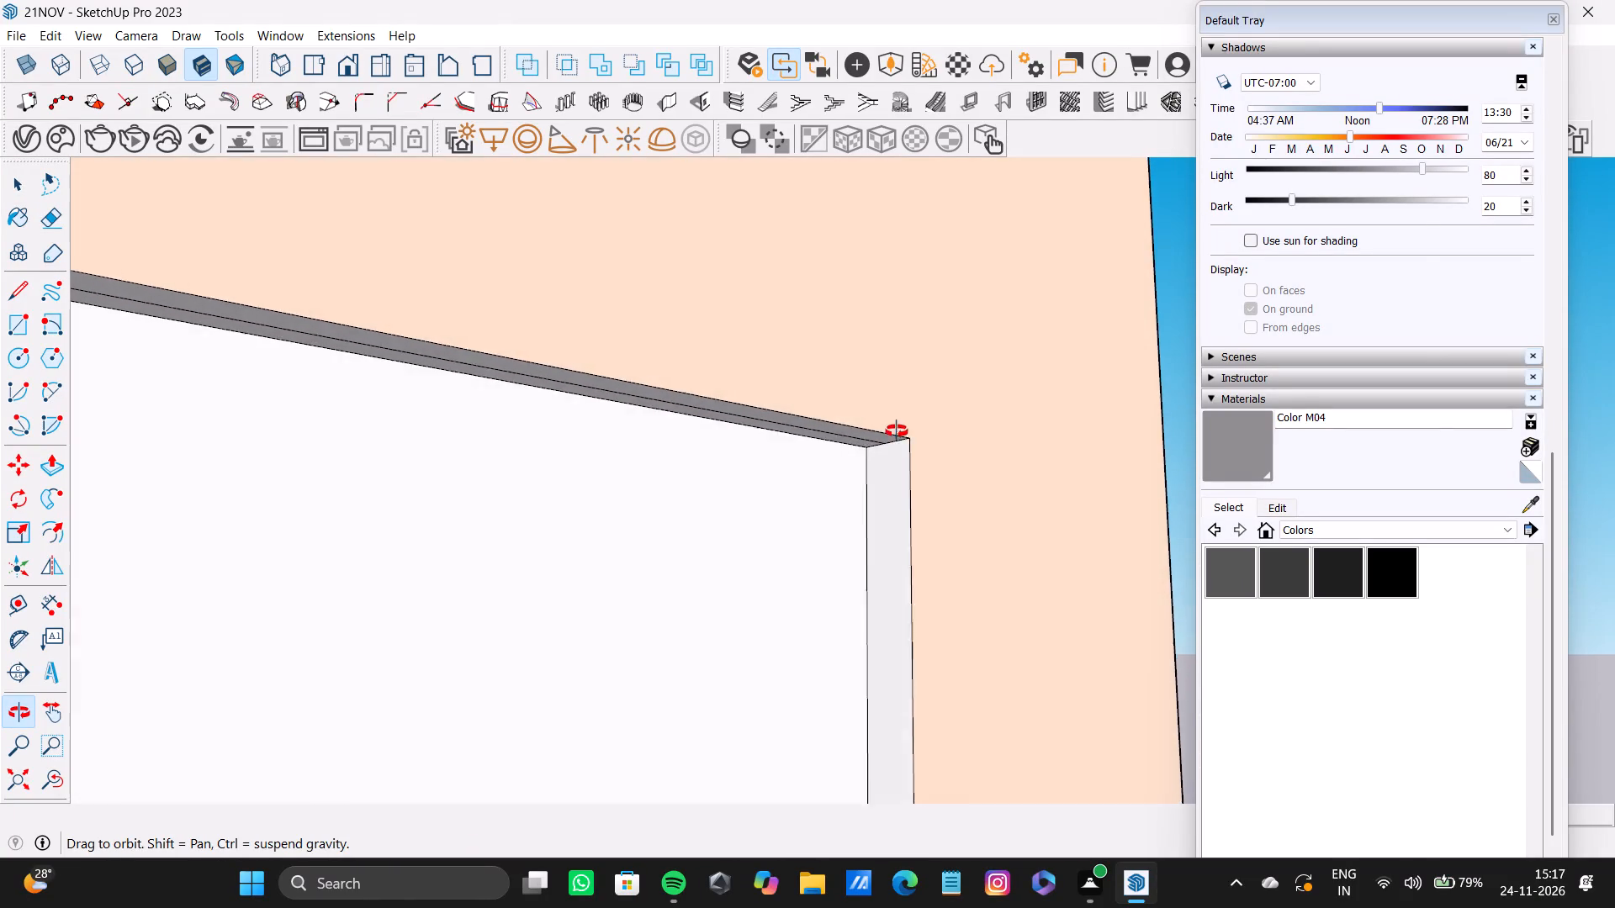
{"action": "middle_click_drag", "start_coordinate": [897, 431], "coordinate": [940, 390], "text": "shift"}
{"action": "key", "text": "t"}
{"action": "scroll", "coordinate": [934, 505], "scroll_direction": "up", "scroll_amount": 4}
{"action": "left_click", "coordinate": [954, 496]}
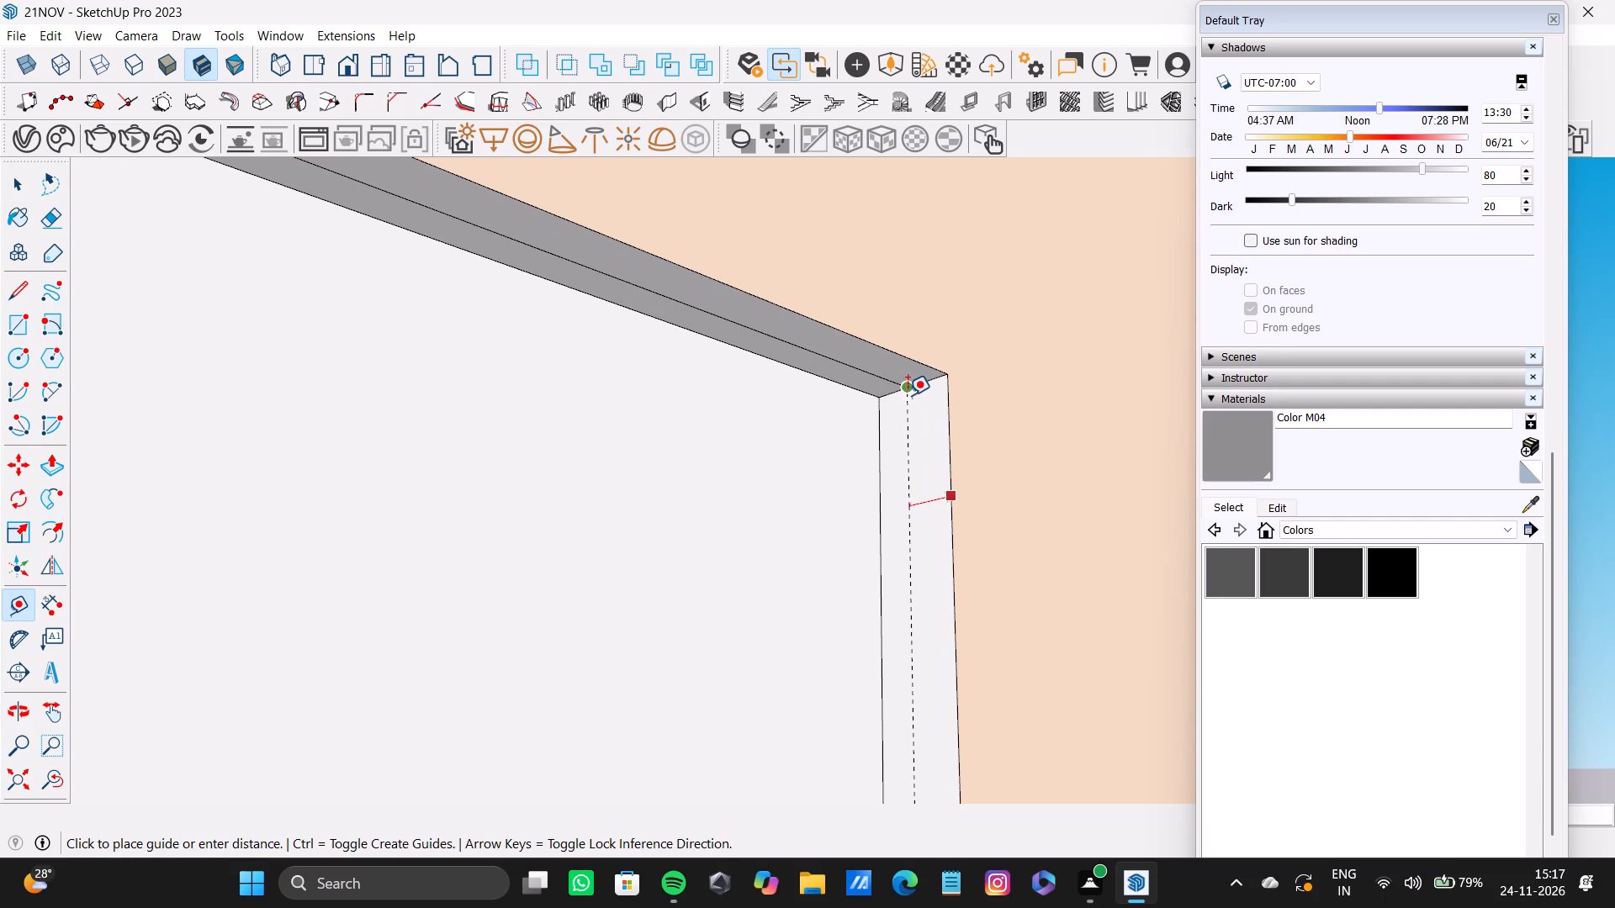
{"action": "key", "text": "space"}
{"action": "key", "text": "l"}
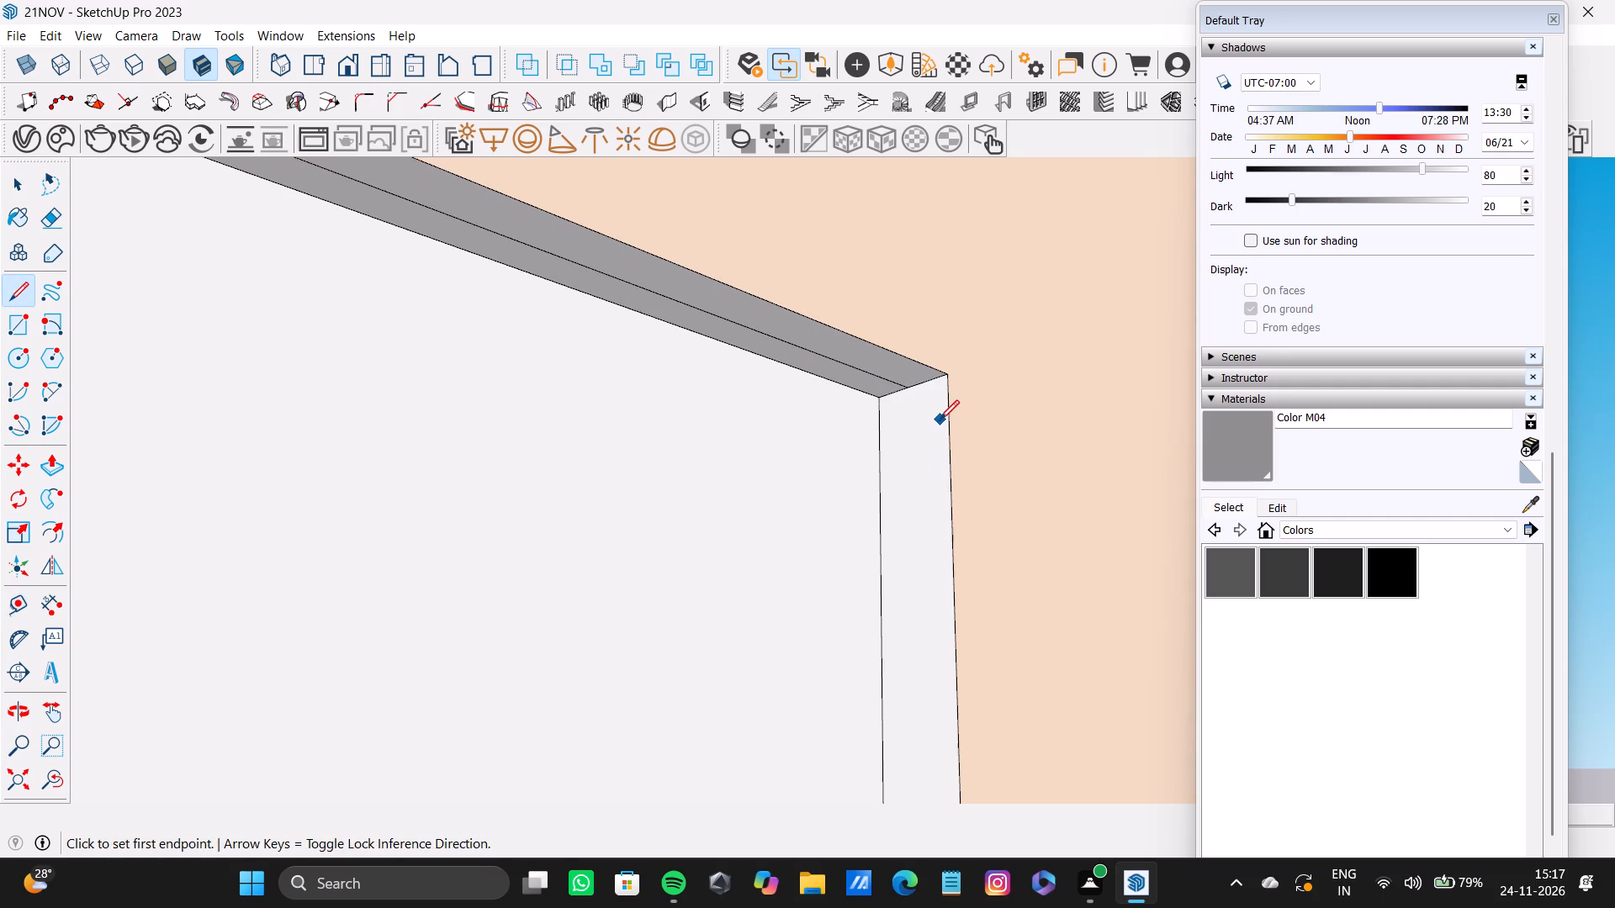
Copy the front vertical edge of the recess's side reveal to mid-depth, aligned with the top reveal's dividing line.
{"action": "key", "text": "space"}
{"action": "left_click", "coordinate": [950, 427]}
{"action": "key", "text": "m"}
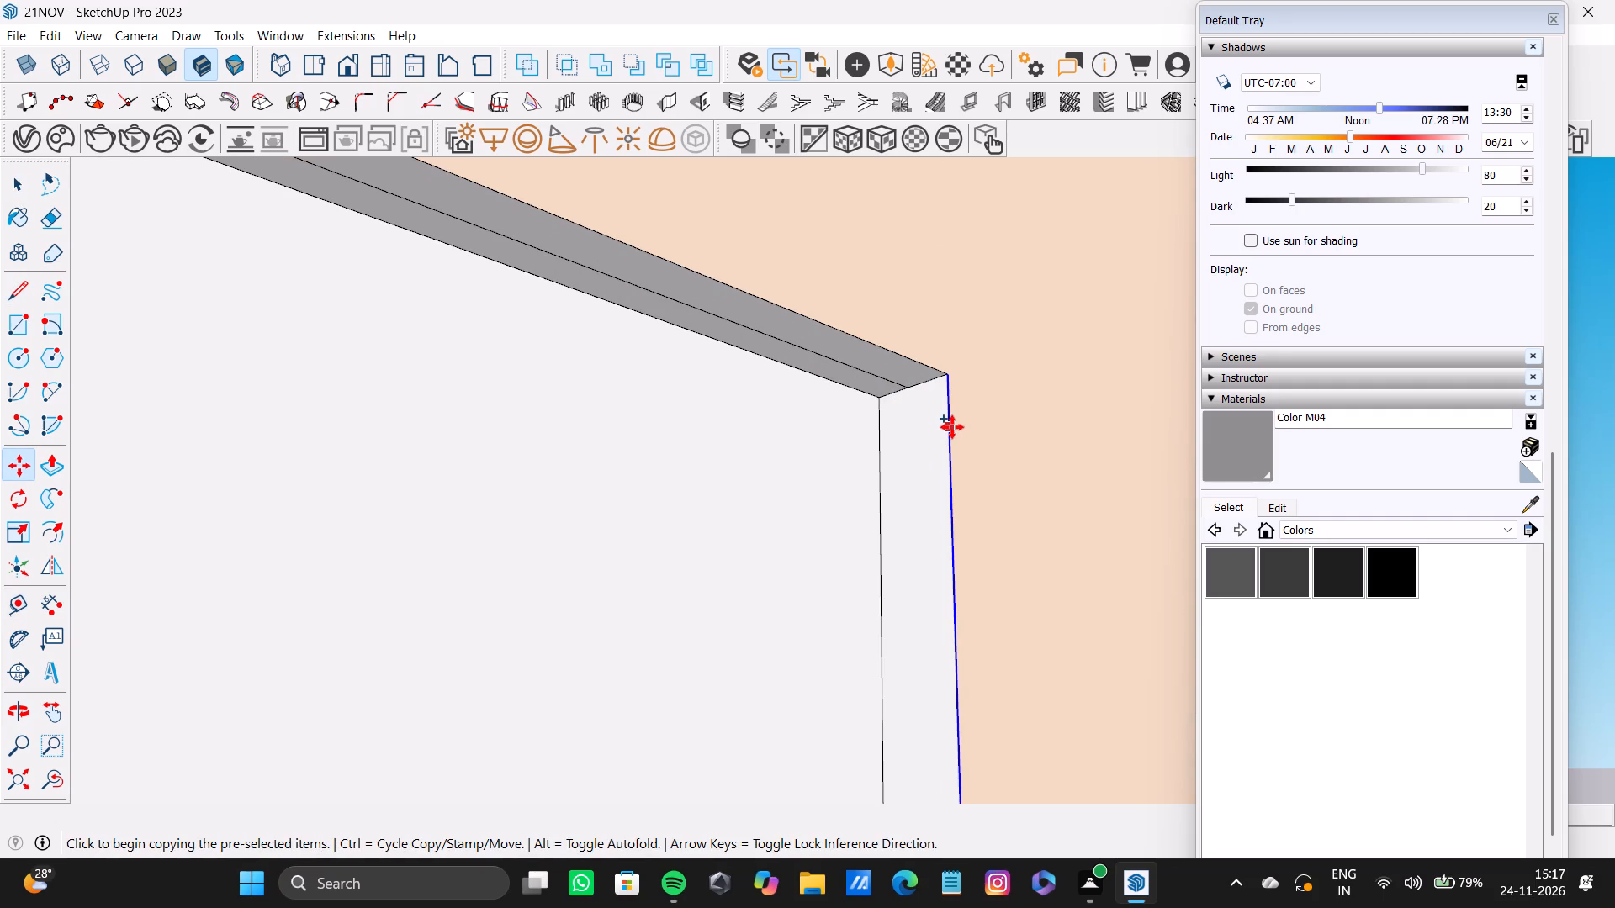
{"action": "left_click", "coordinate": [952, 425]}
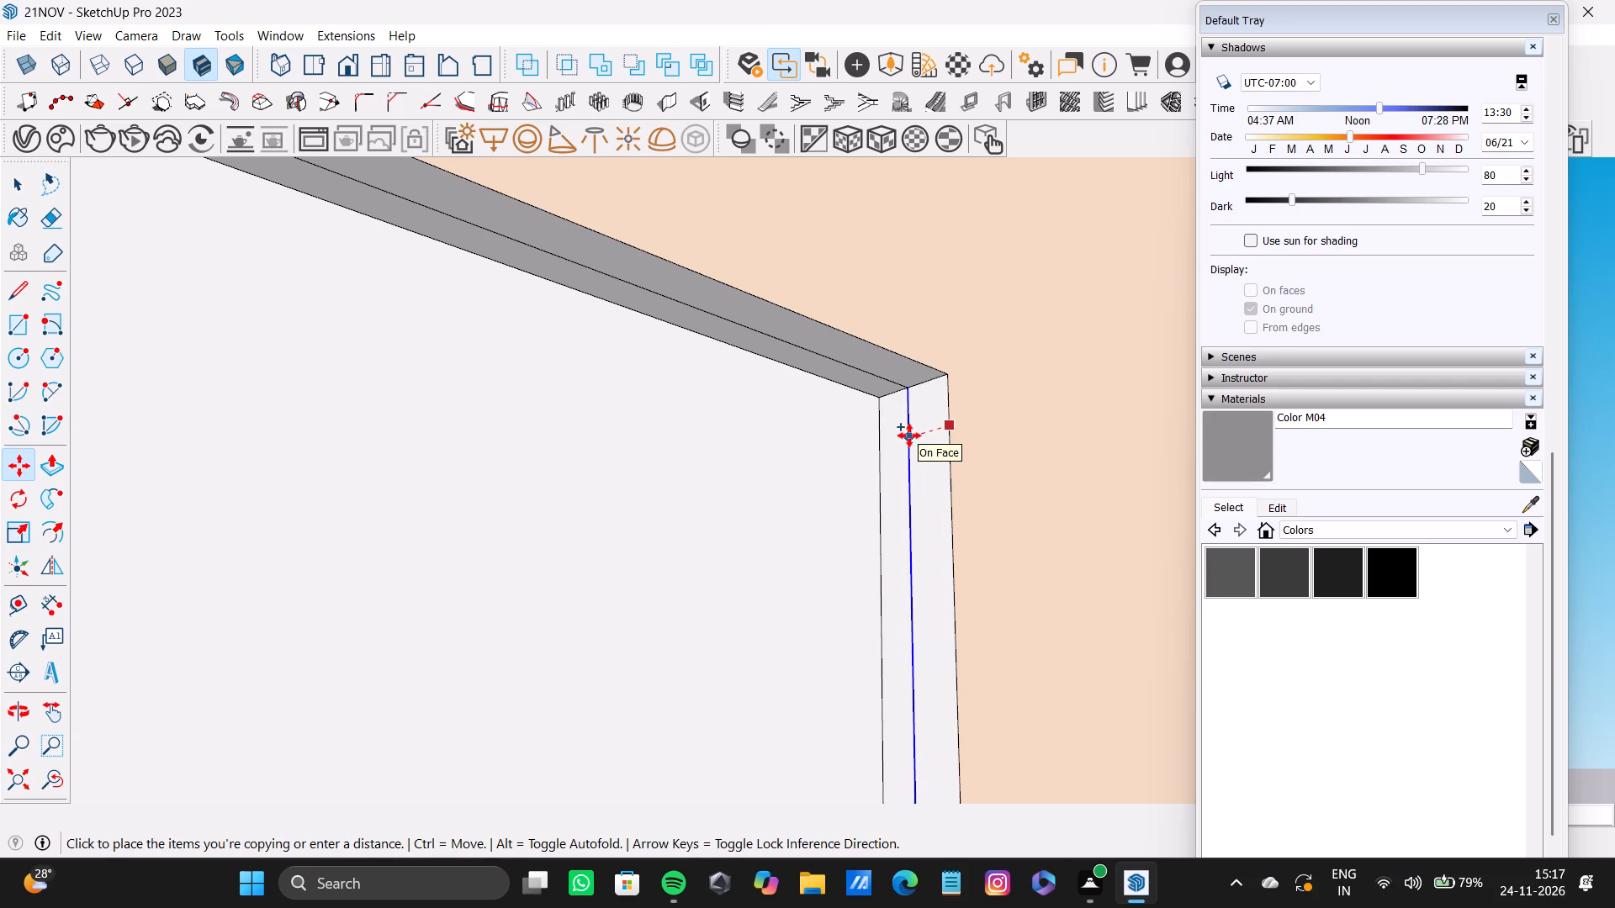
{"action": "left_click", "coordinate": [909, 436]}
{"action": "key", "text": "space"}
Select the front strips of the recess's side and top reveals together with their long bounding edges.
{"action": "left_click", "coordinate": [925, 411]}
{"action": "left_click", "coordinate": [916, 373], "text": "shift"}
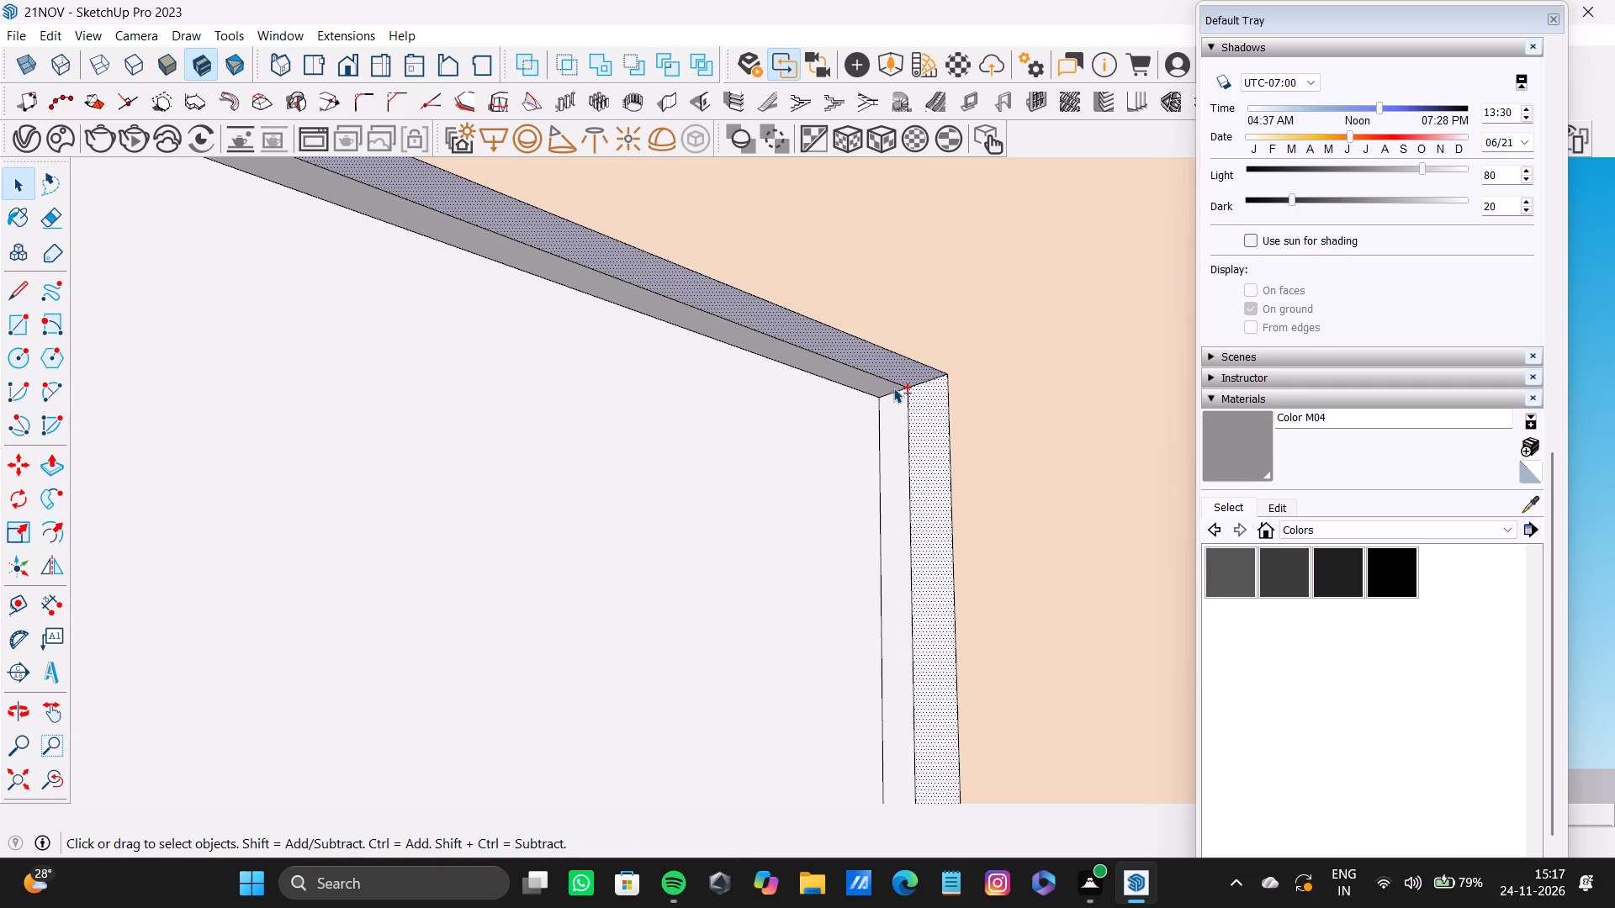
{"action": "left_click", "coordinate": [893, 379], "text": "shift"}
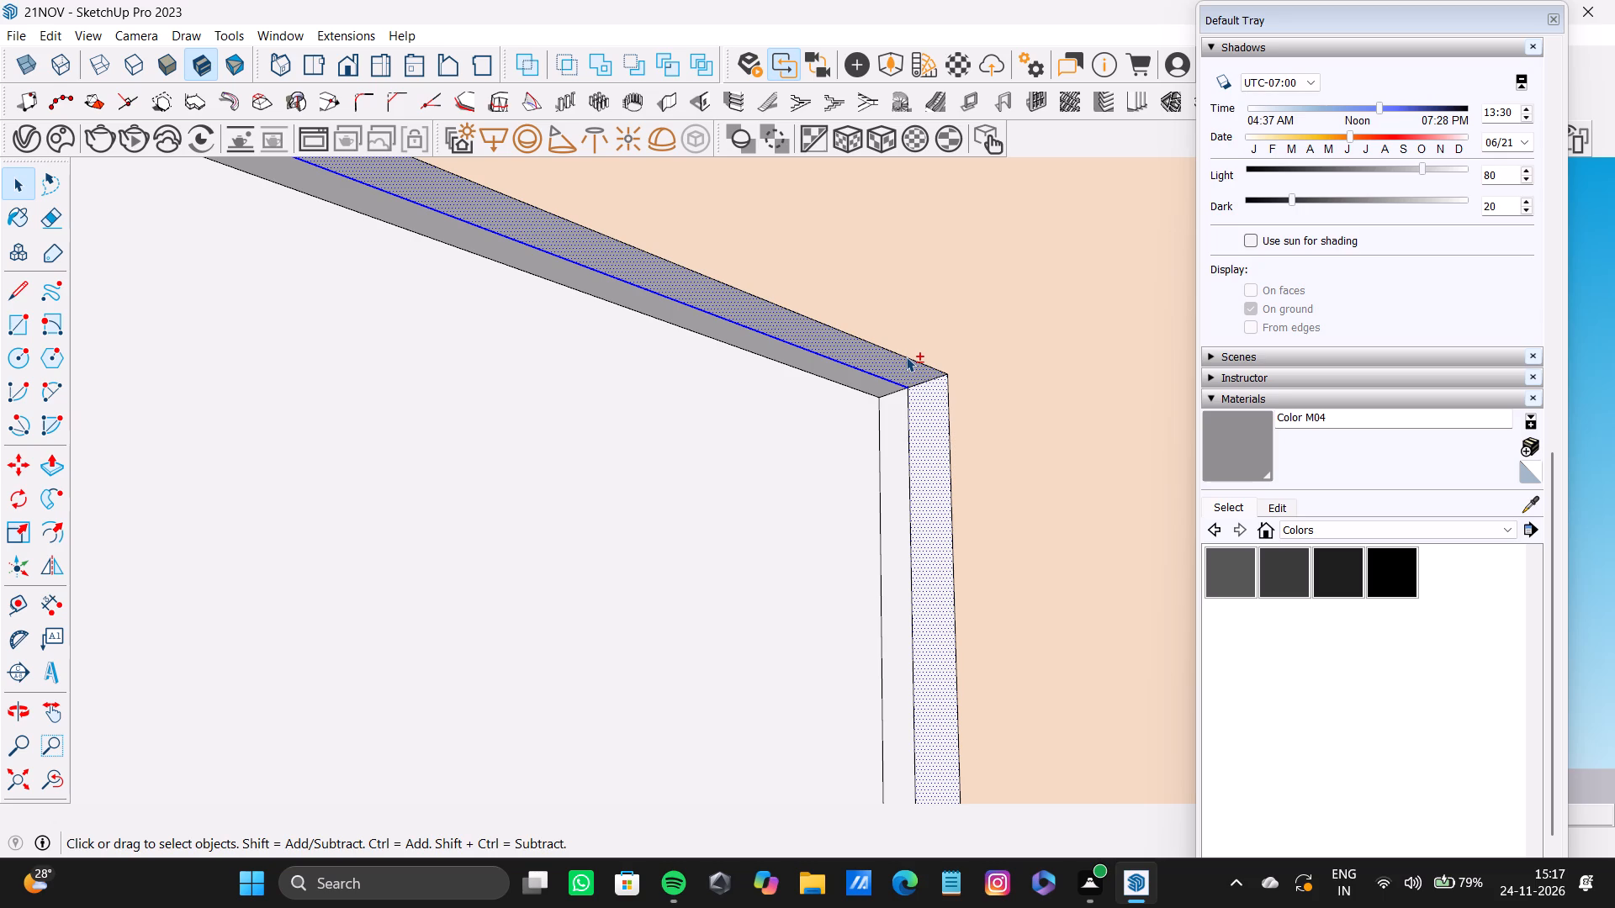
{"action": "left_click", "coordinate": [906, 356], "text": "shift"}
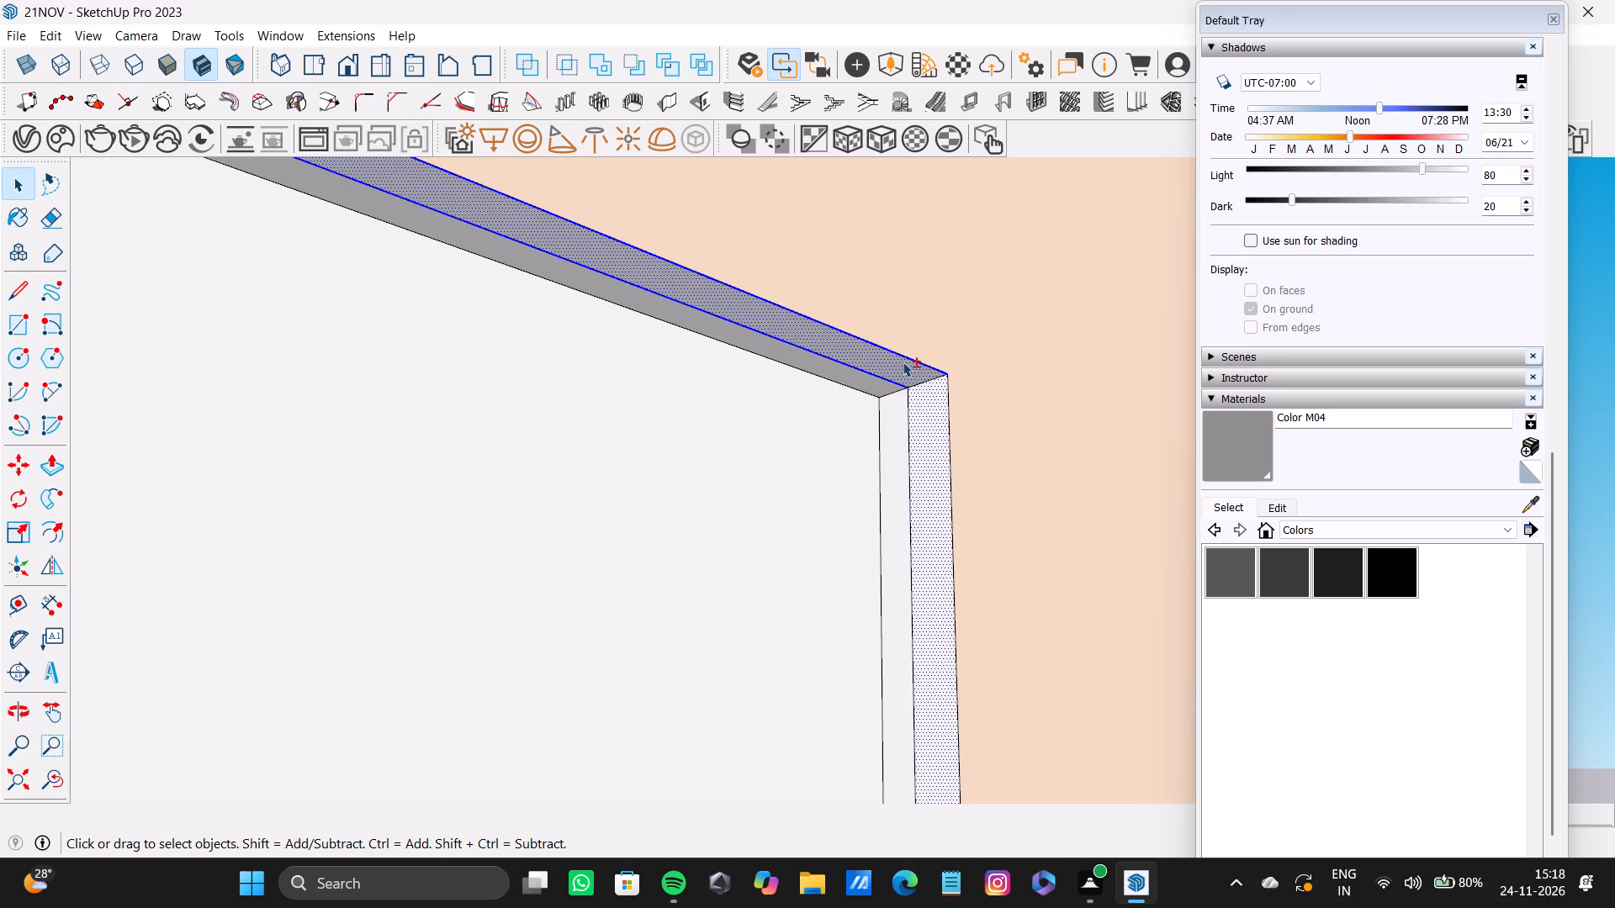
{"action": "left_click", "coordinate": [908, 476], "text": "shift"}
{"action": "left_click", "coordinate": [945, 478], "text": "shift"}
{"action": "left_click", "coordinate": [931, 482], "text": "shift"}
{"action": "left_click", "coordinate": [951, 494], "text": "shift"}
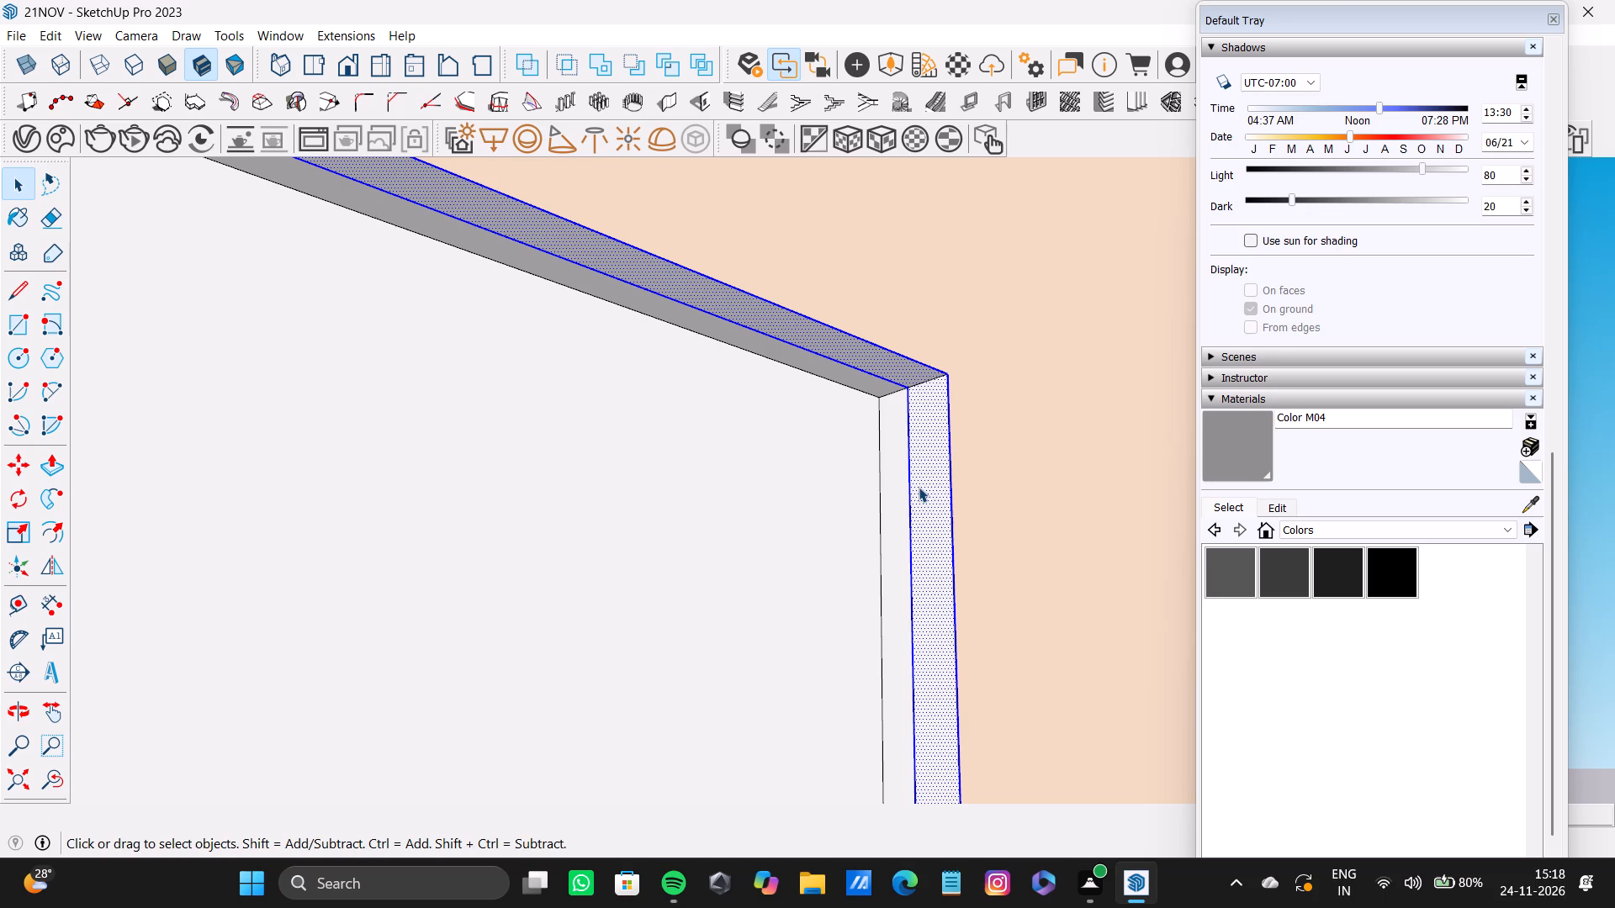
Examine the full wall panel recess from inside the room, following its selected reveal strips from the upper corner to the lower end.
{"action": "middle_click_drag", "start_coordinate": [886, 471], "coordinate": [715, 250]}
{"action": "scroll", "coordinate": [702, 351], "scroll_direction": "down", "scroll_amount": 15}
{"action": "middle_click_drag", "start_coordinate": [683, 396], "coordinate": [682, 388], "text": "shift"}
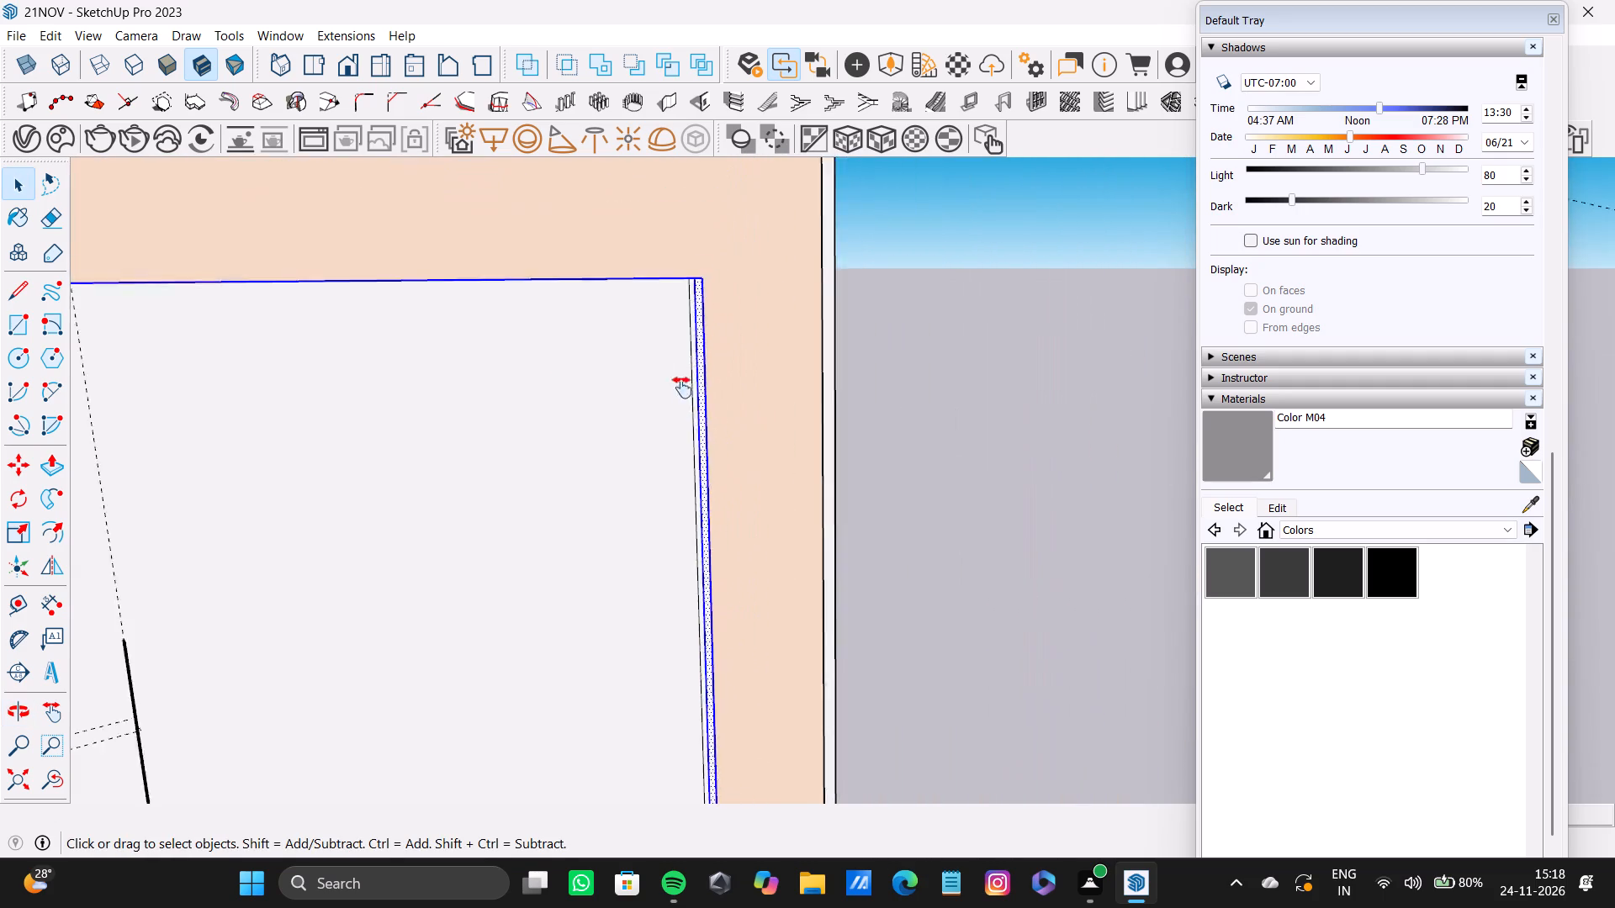
{"action": "middle_click_drag", "start_coordinate": [682, 388], "coordinate": [725, 157], "text": "shift"}
{"action": "scroll", "coordinate": [738, 494], "scroll_direction": "down", "scroll_amount": 4, "text": "shift"}
{"action": "middle_click_drag", "start_coordinate": [733, 509], "coordinate": [767, 237], "text": "shift"}
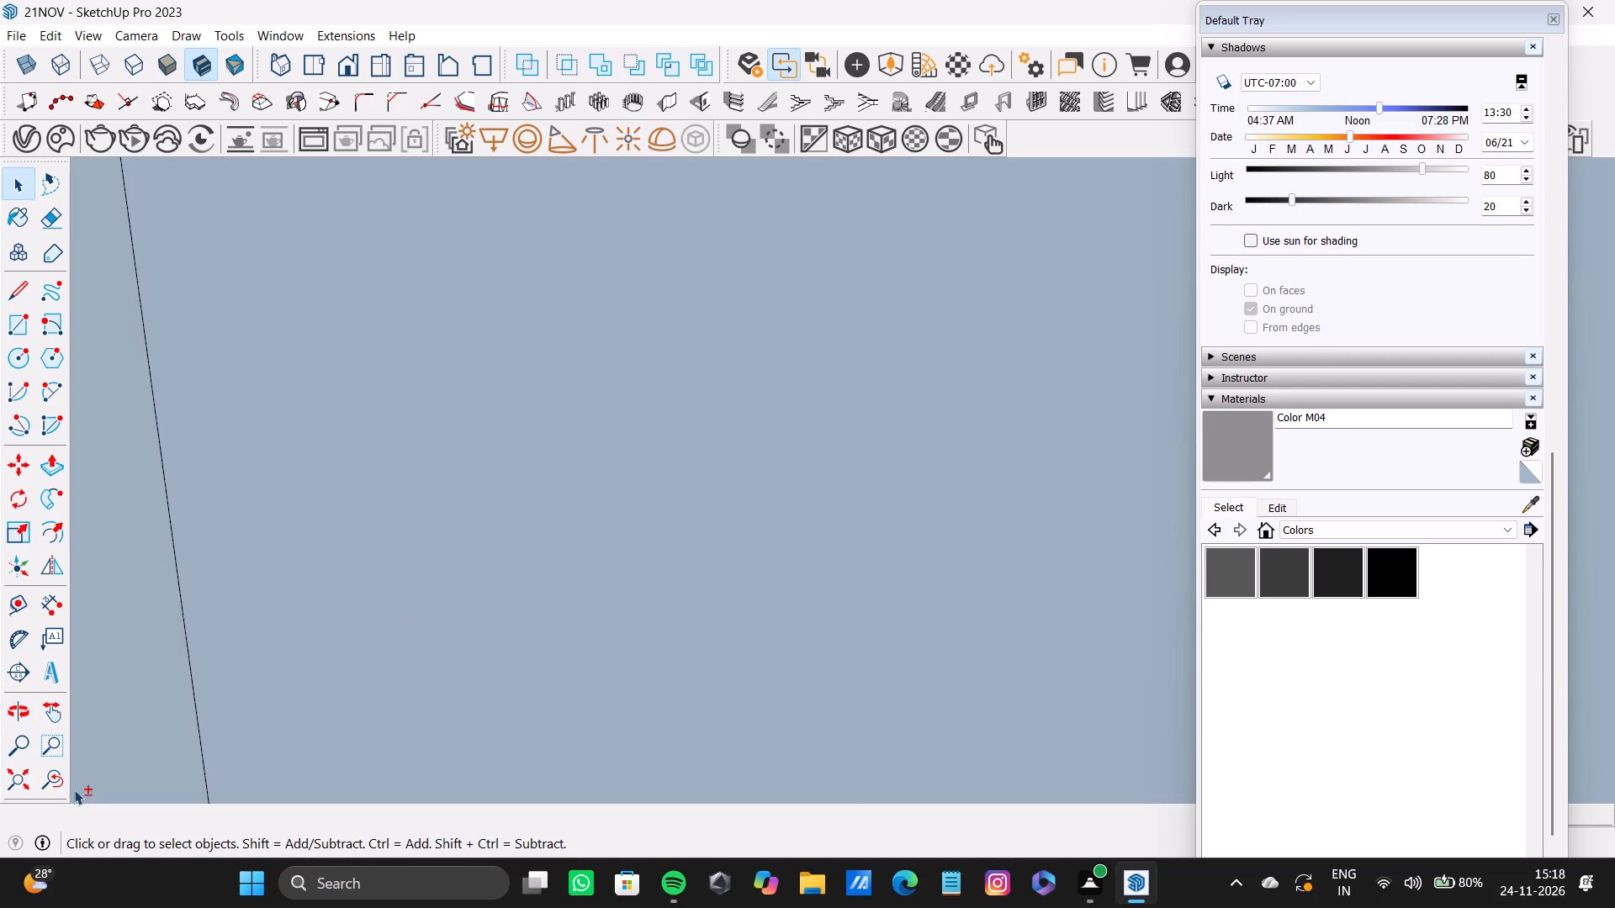
{"action": "left_click", "coordinate": [18, 779], "text": "shift"}
{"action": "middle_click_drag", "start_coordinate": [421, 546], "coordinate": [872, 580]}
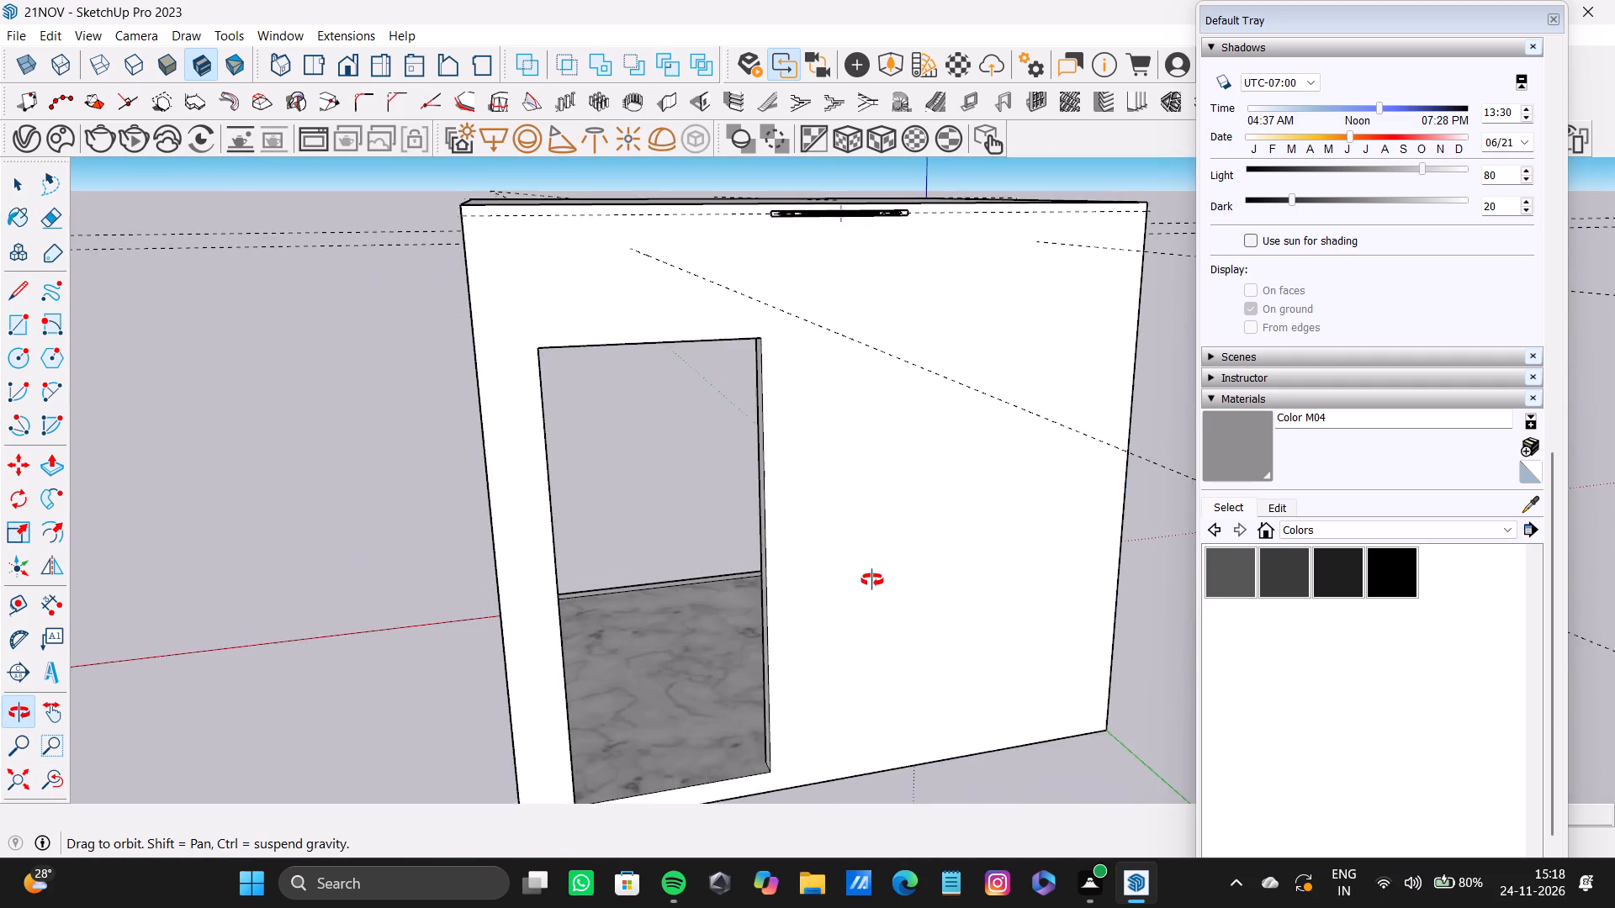
{"action": "middle_click_drag", "start_coordinate": [872, 580], "coordinate": [447, 636]}
{"action": "middle_click_drag", "start_coordinate": [895, 553], "coordinate": [404, 506]}
{"action": "middle_click_drag", "start_coordinate": [728, 491], "coordinate": [628, 488]}
{"action": "scroll", "coordinate": [980, 531], "scroll_direction": "up", "scroll_amount": 4}
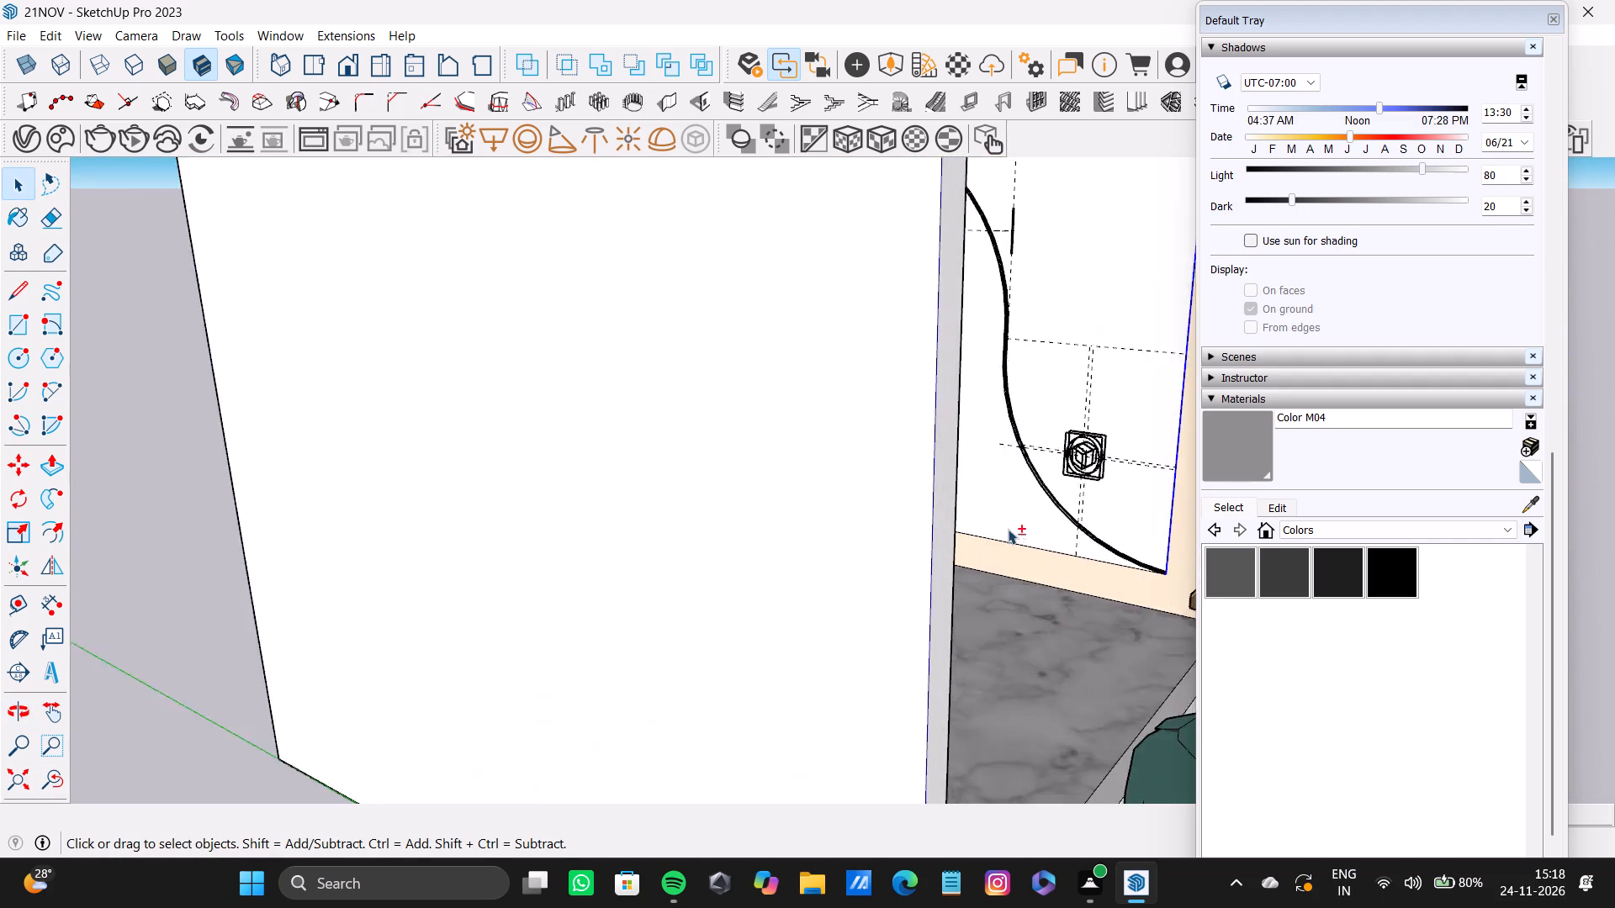
{"action": "scroll", "coordinate": [1008, 529], "scroll_direction": "up", "scroll_amount": 4}
{"action": "middle_click_drag", "start_coordinate": [1089, 494], "coordinate": [803, 587], "text": "shift"}
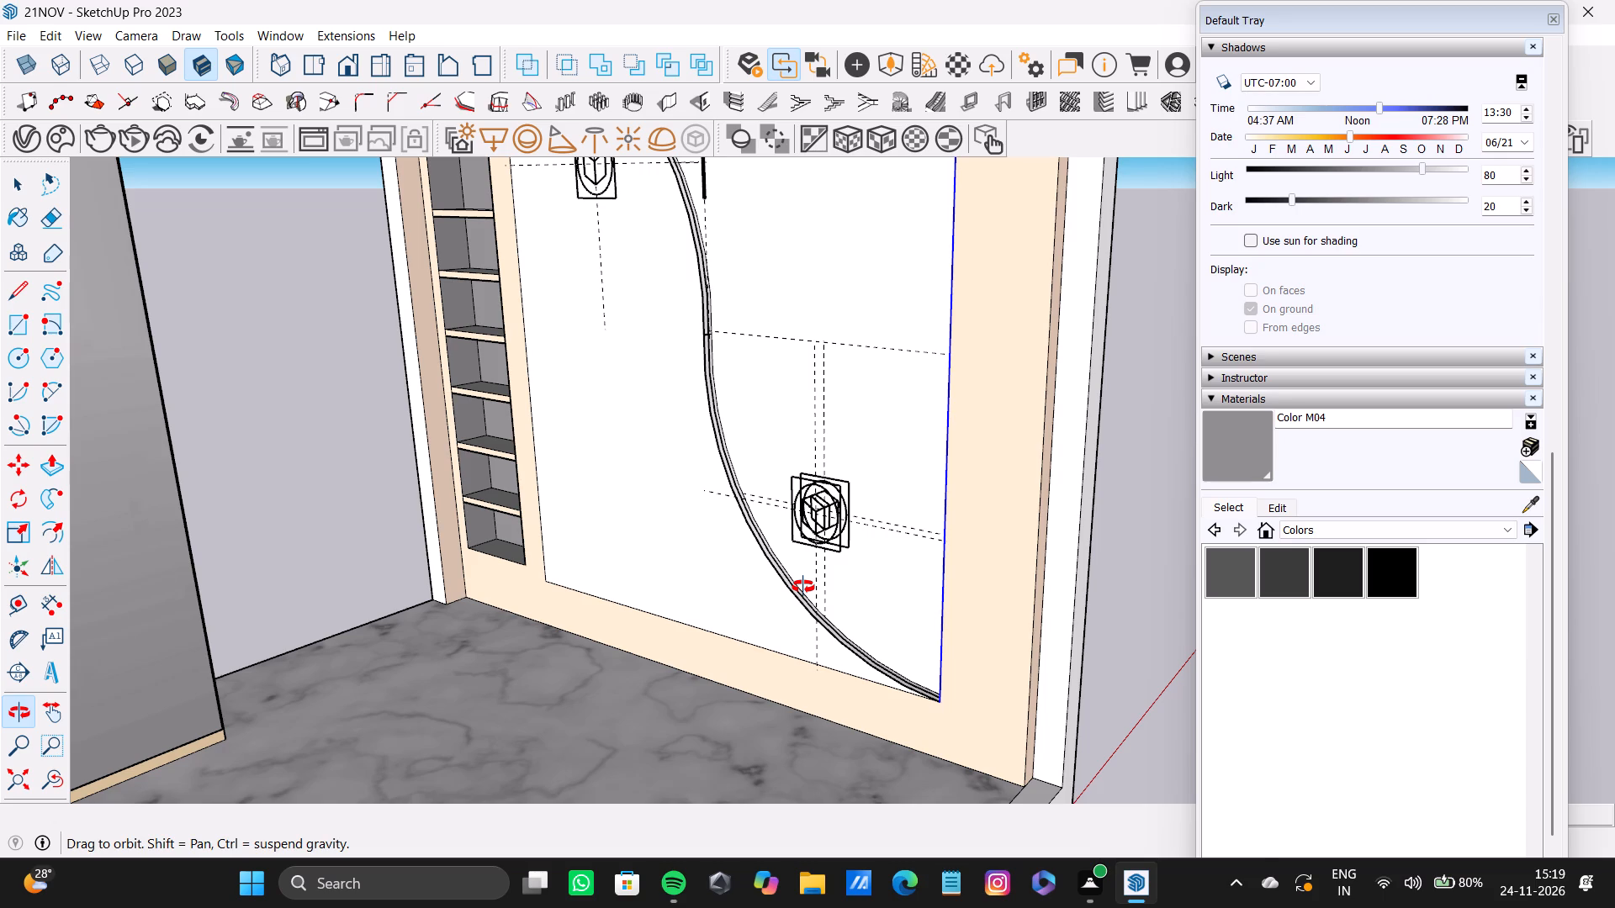
{"action": "middle_click_drag", "start_coordinate": [803, 587], "coordinate": [930, 569], "text": "shift"}
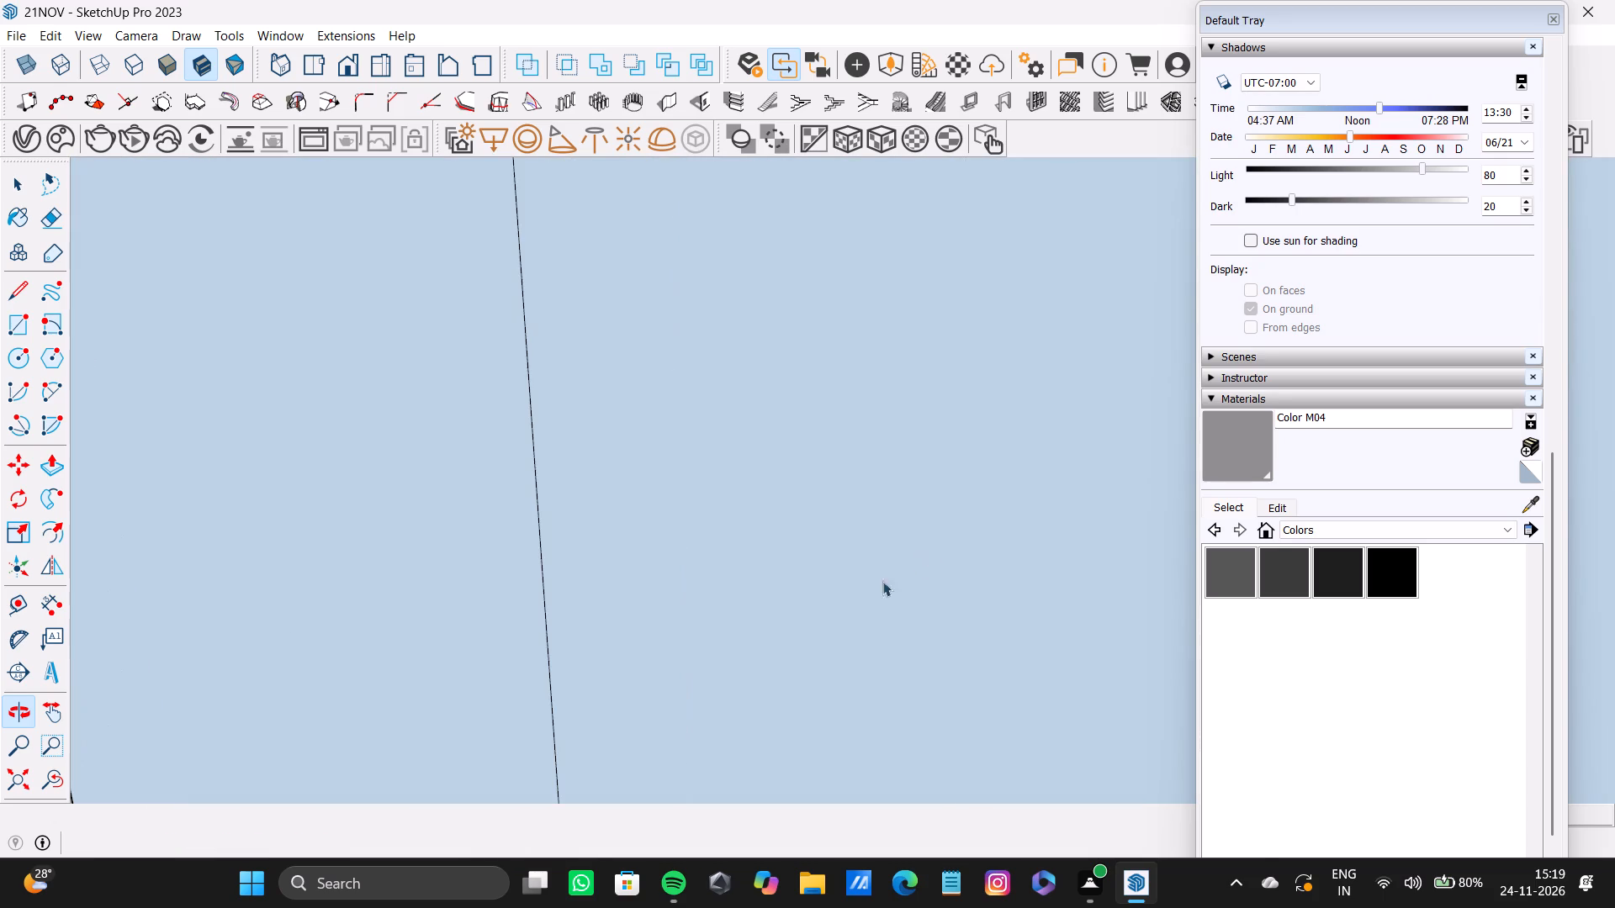
{"action": "left_click", "coordinate": [28, 798]}
{"action": "left_click", "coordinate": [29, 779]}
{"action": "middle_click_drag", "start_coordinate": [475, 610], "coordinate": [384, 591]}
{"action": "scroll", "coordinate": [1132, 356], "scroll_direction": "up", "scroll_amount": 4}
{"action": "scroll", "coordinate": [968, 379], "scroll_direction": "up", "scroll_amount": 3}
{"action": "middle_click_drag", "start_coordinate": [932, 391], "coordinate": [785, 430], "text": "shift"}
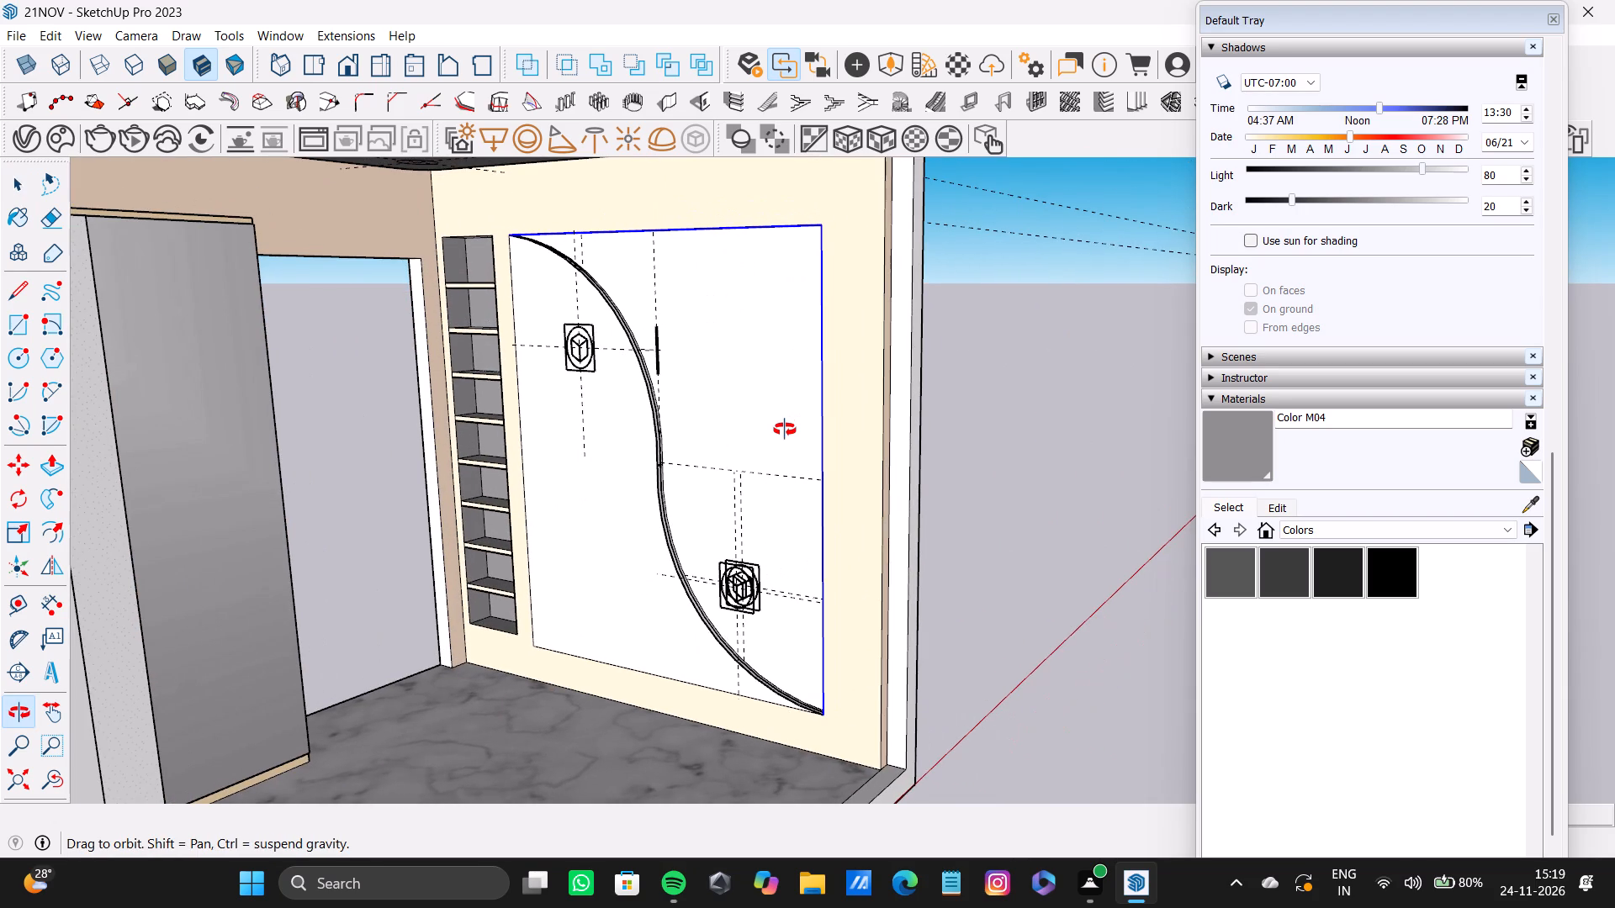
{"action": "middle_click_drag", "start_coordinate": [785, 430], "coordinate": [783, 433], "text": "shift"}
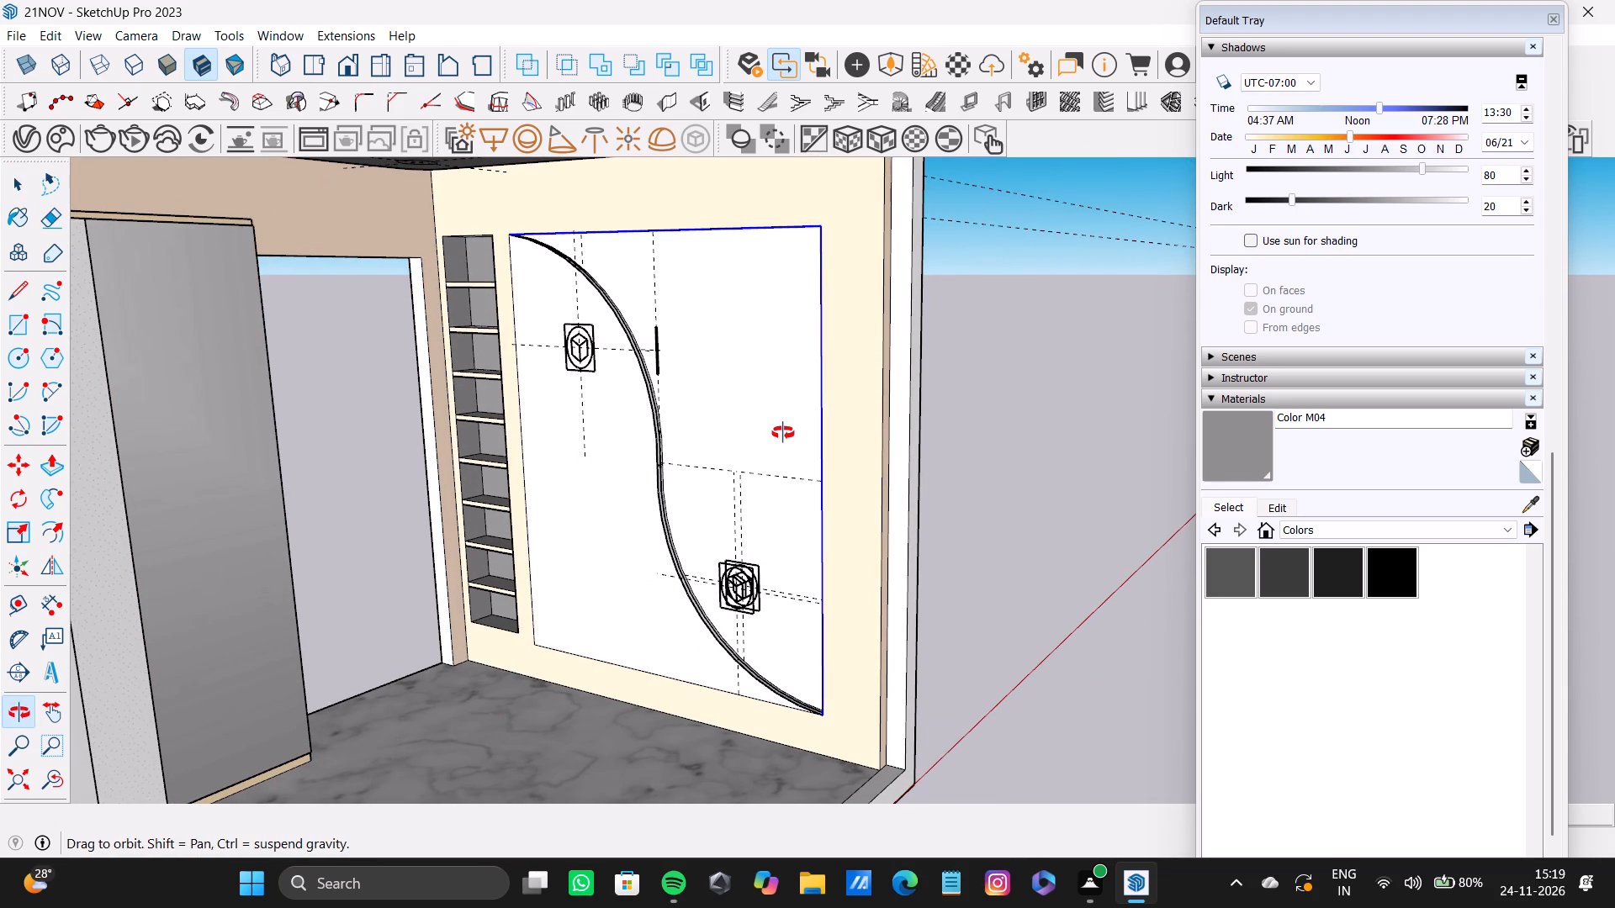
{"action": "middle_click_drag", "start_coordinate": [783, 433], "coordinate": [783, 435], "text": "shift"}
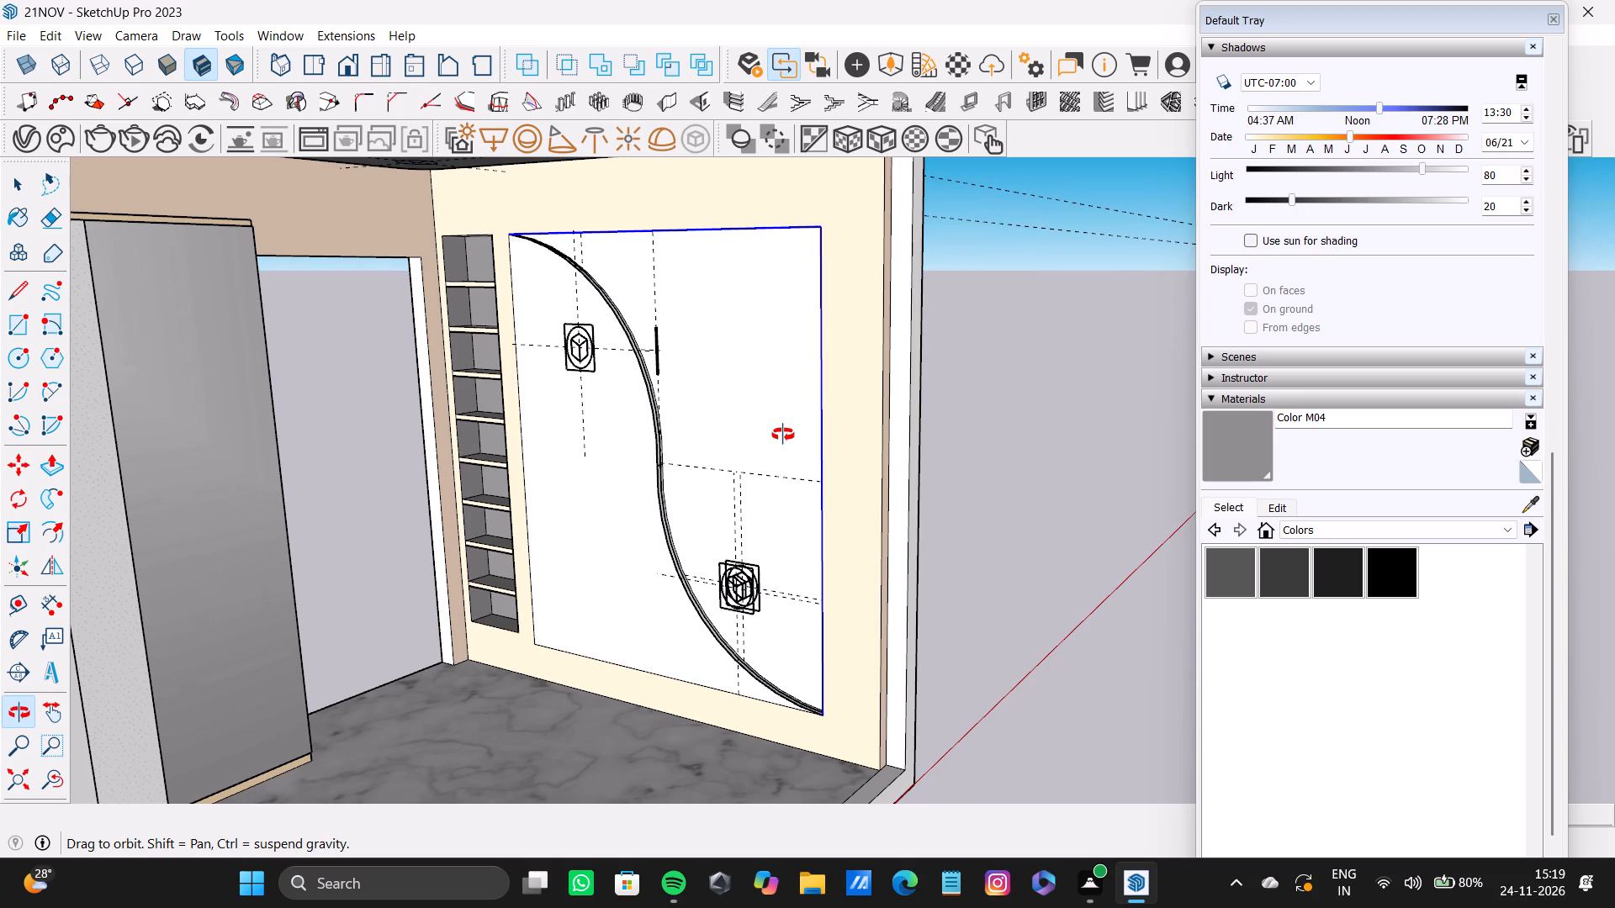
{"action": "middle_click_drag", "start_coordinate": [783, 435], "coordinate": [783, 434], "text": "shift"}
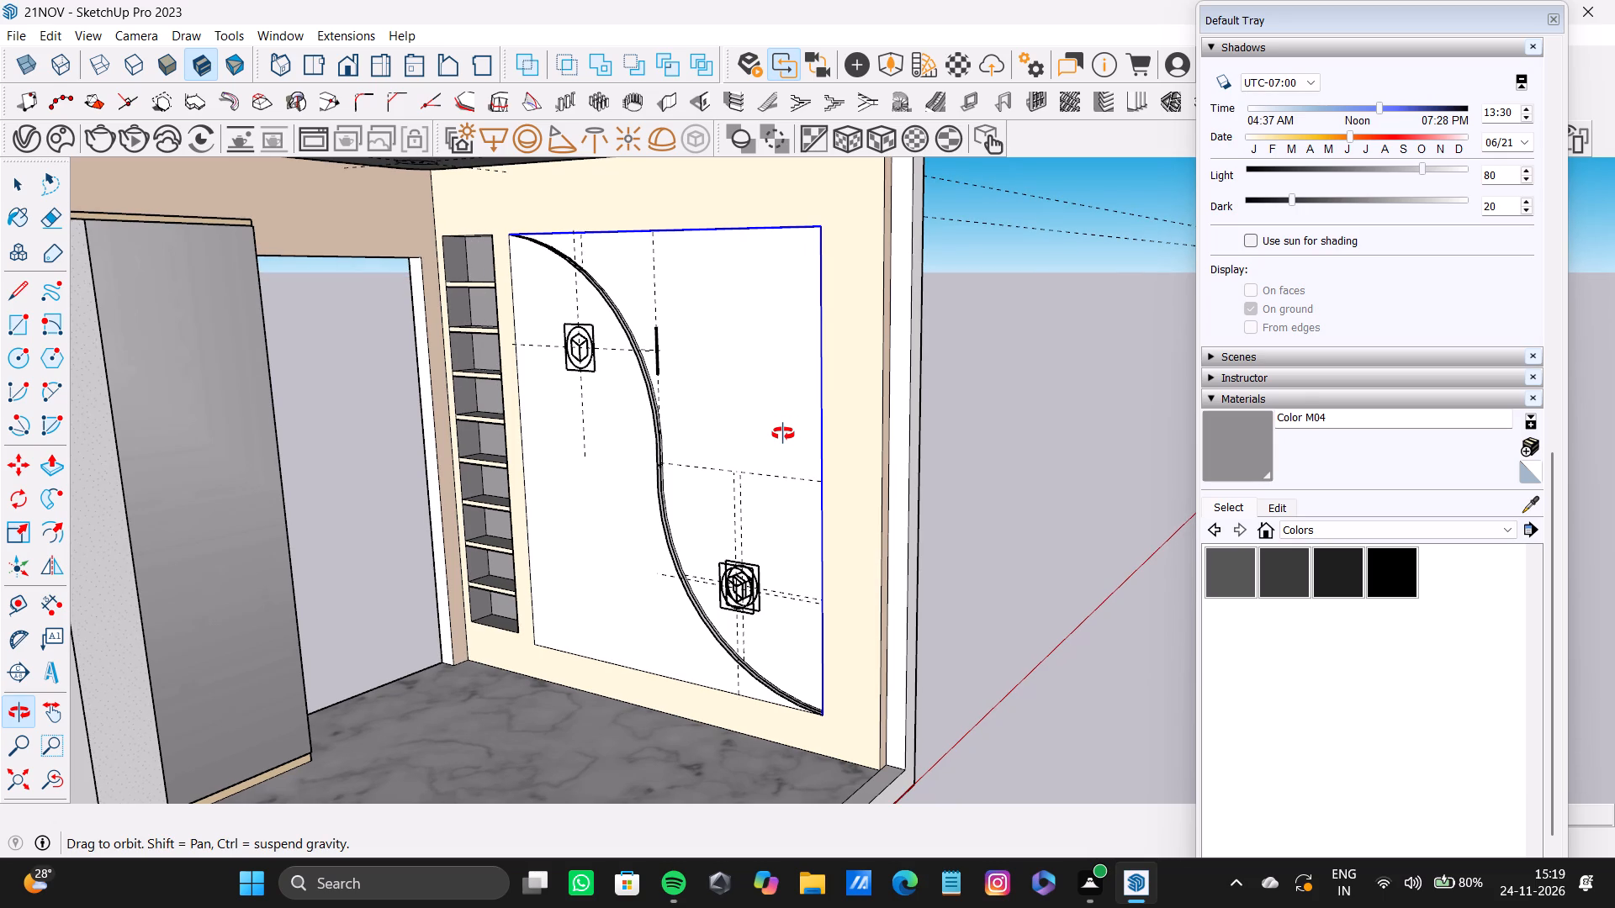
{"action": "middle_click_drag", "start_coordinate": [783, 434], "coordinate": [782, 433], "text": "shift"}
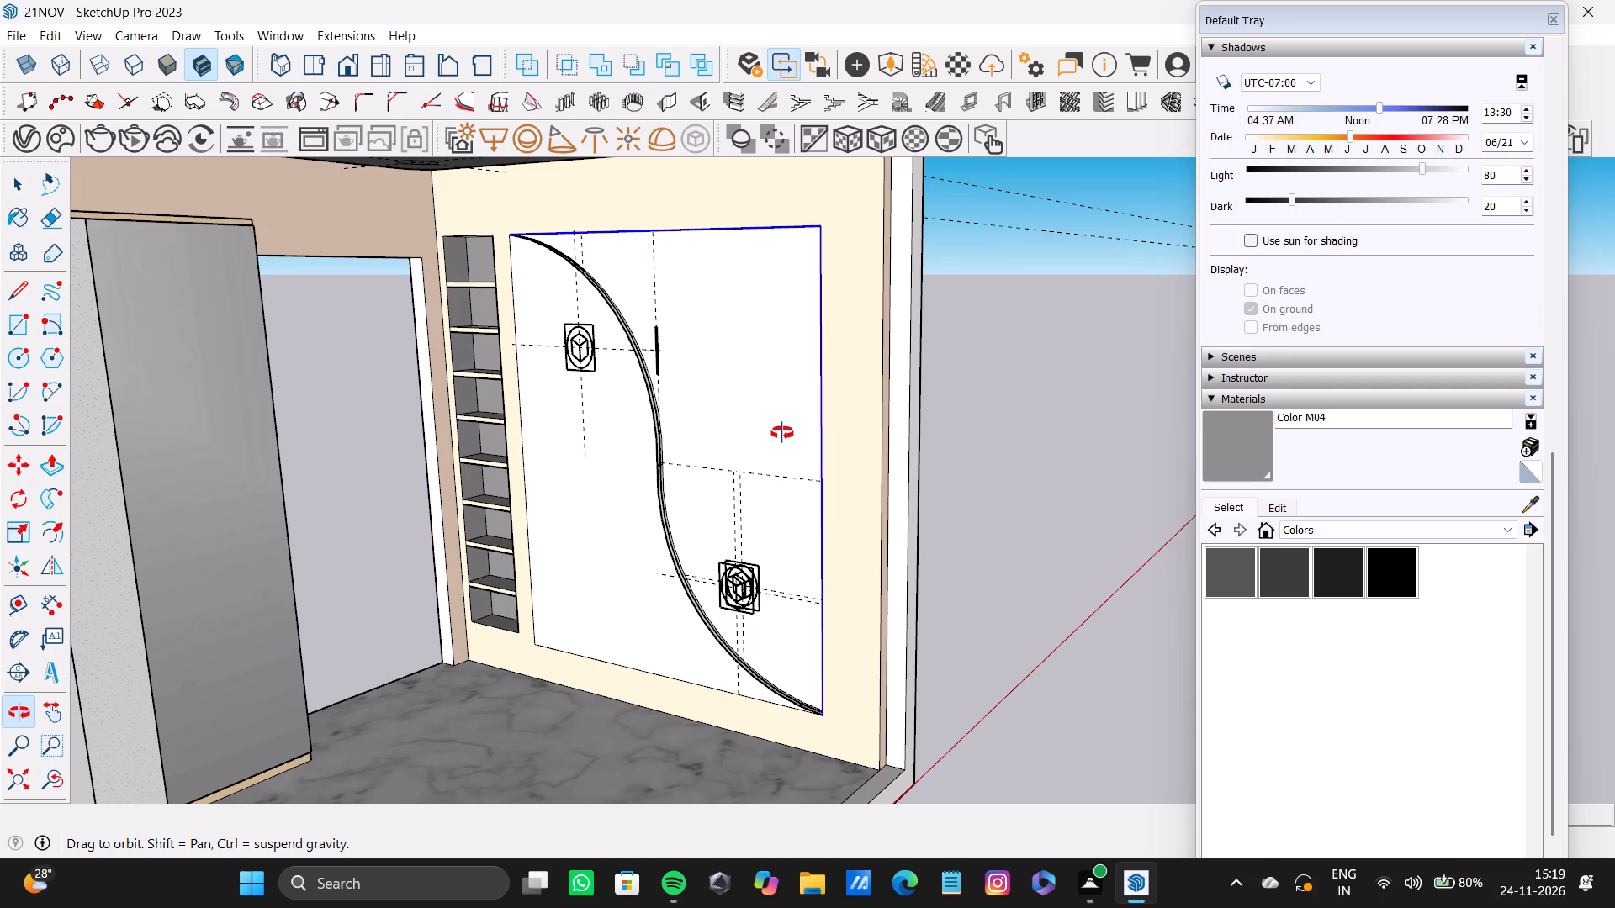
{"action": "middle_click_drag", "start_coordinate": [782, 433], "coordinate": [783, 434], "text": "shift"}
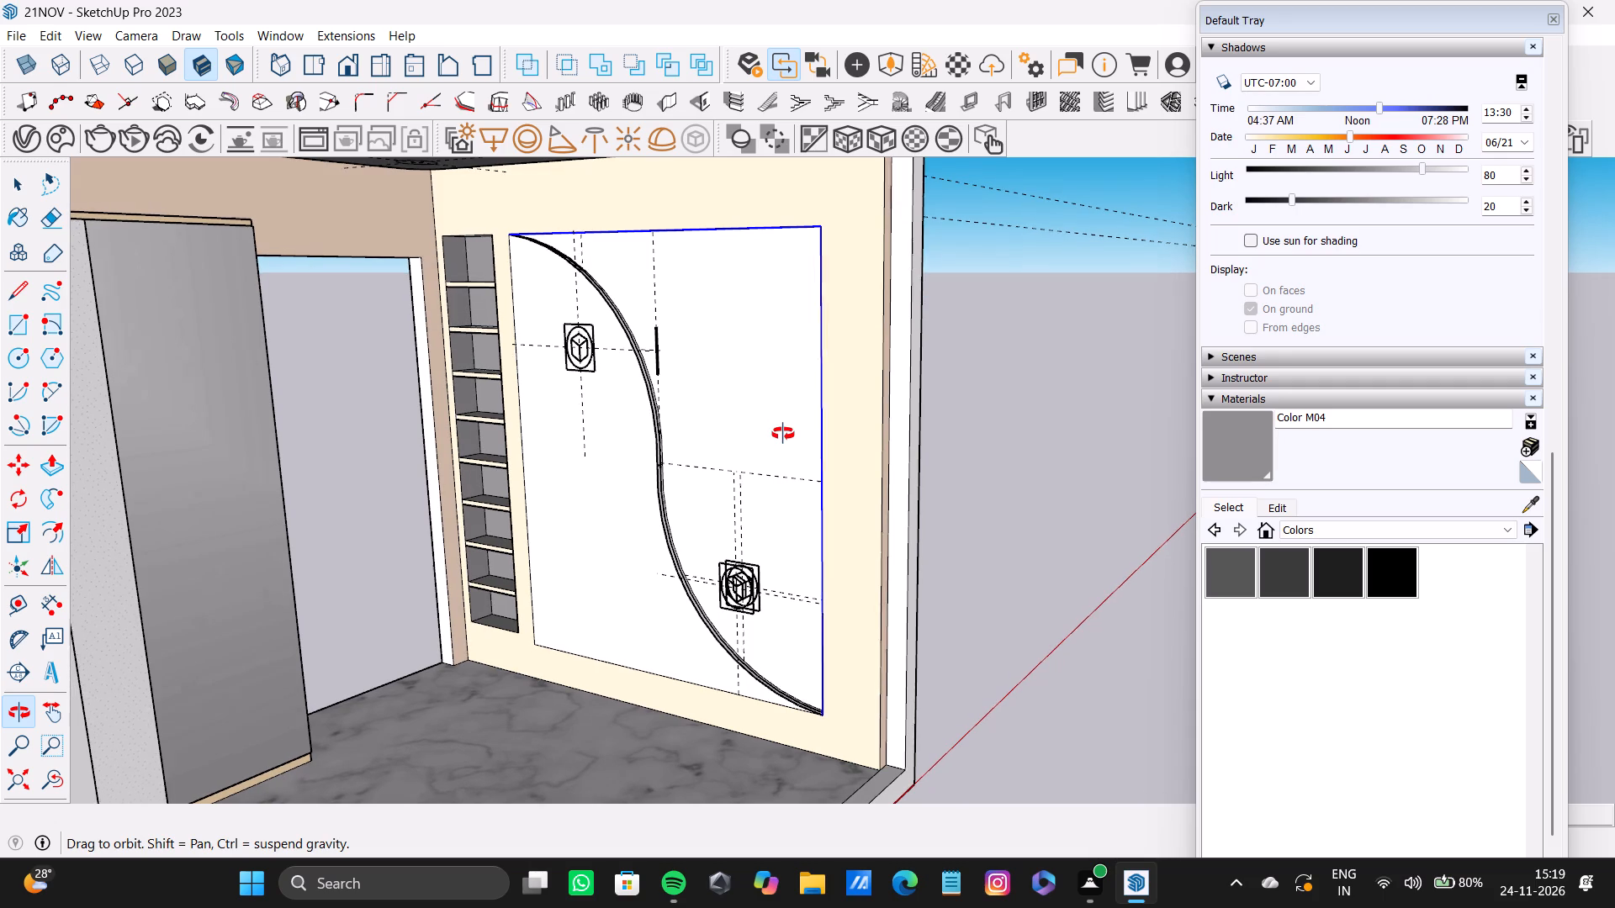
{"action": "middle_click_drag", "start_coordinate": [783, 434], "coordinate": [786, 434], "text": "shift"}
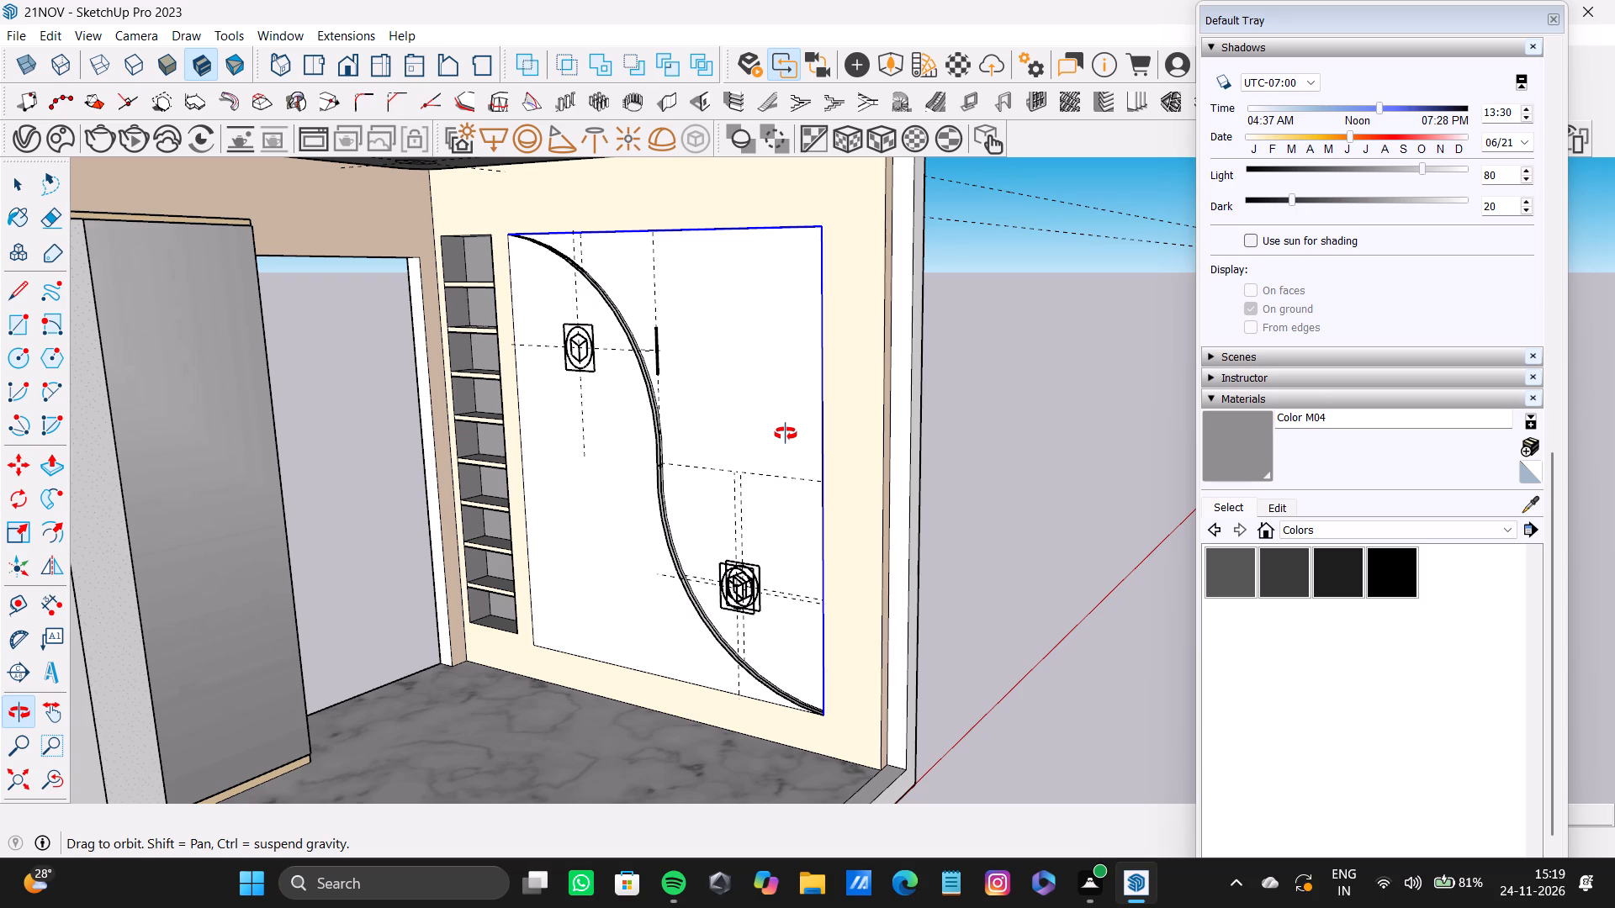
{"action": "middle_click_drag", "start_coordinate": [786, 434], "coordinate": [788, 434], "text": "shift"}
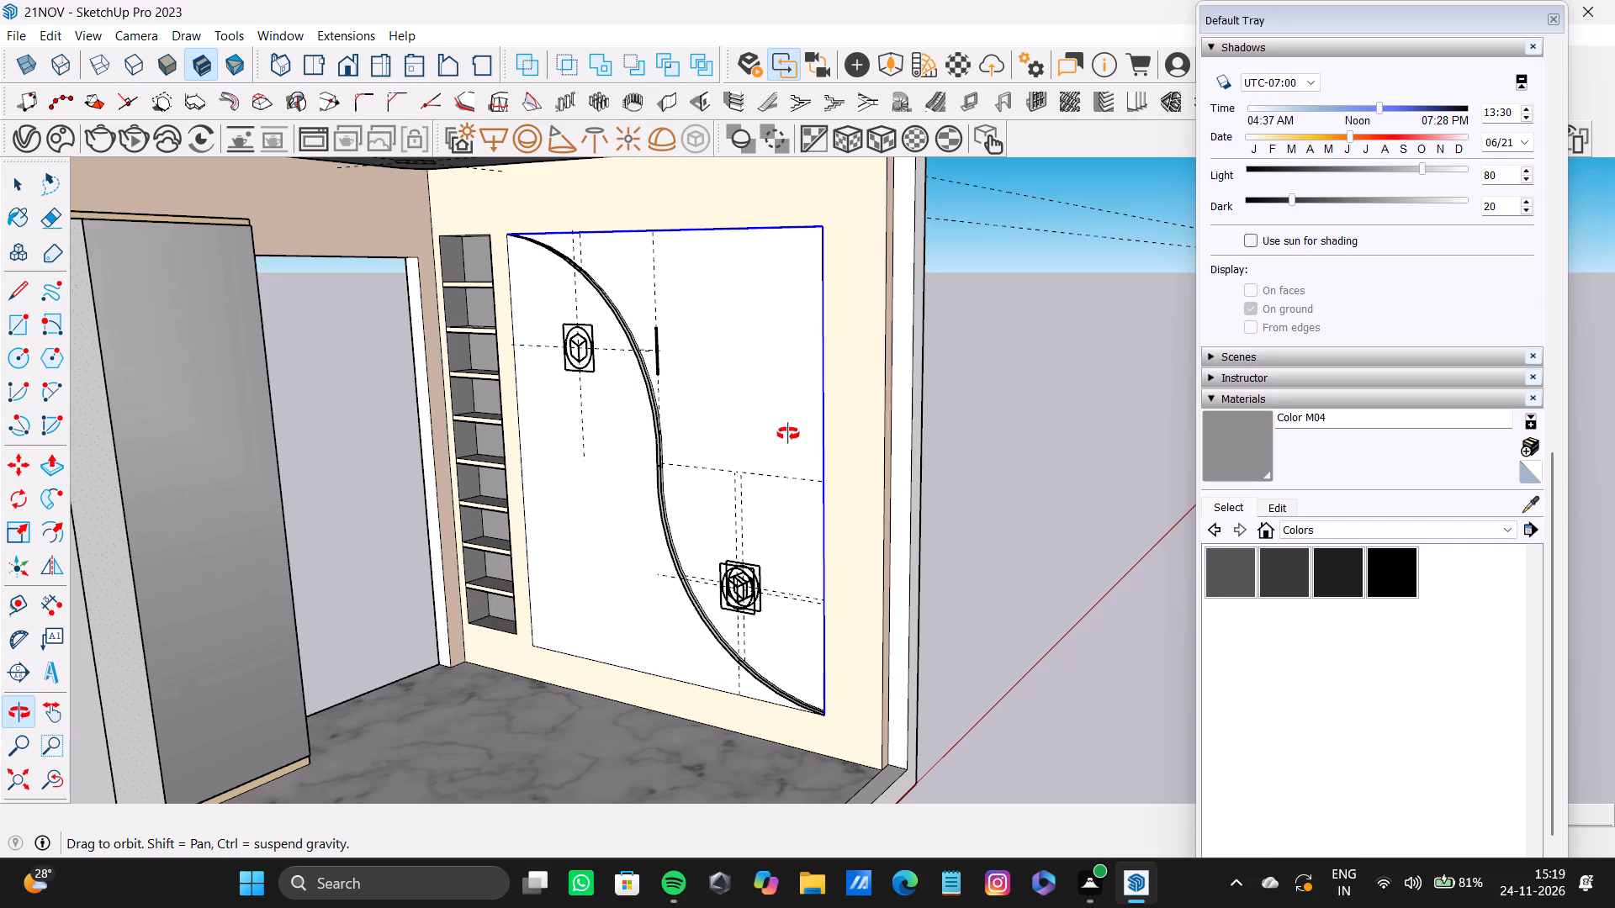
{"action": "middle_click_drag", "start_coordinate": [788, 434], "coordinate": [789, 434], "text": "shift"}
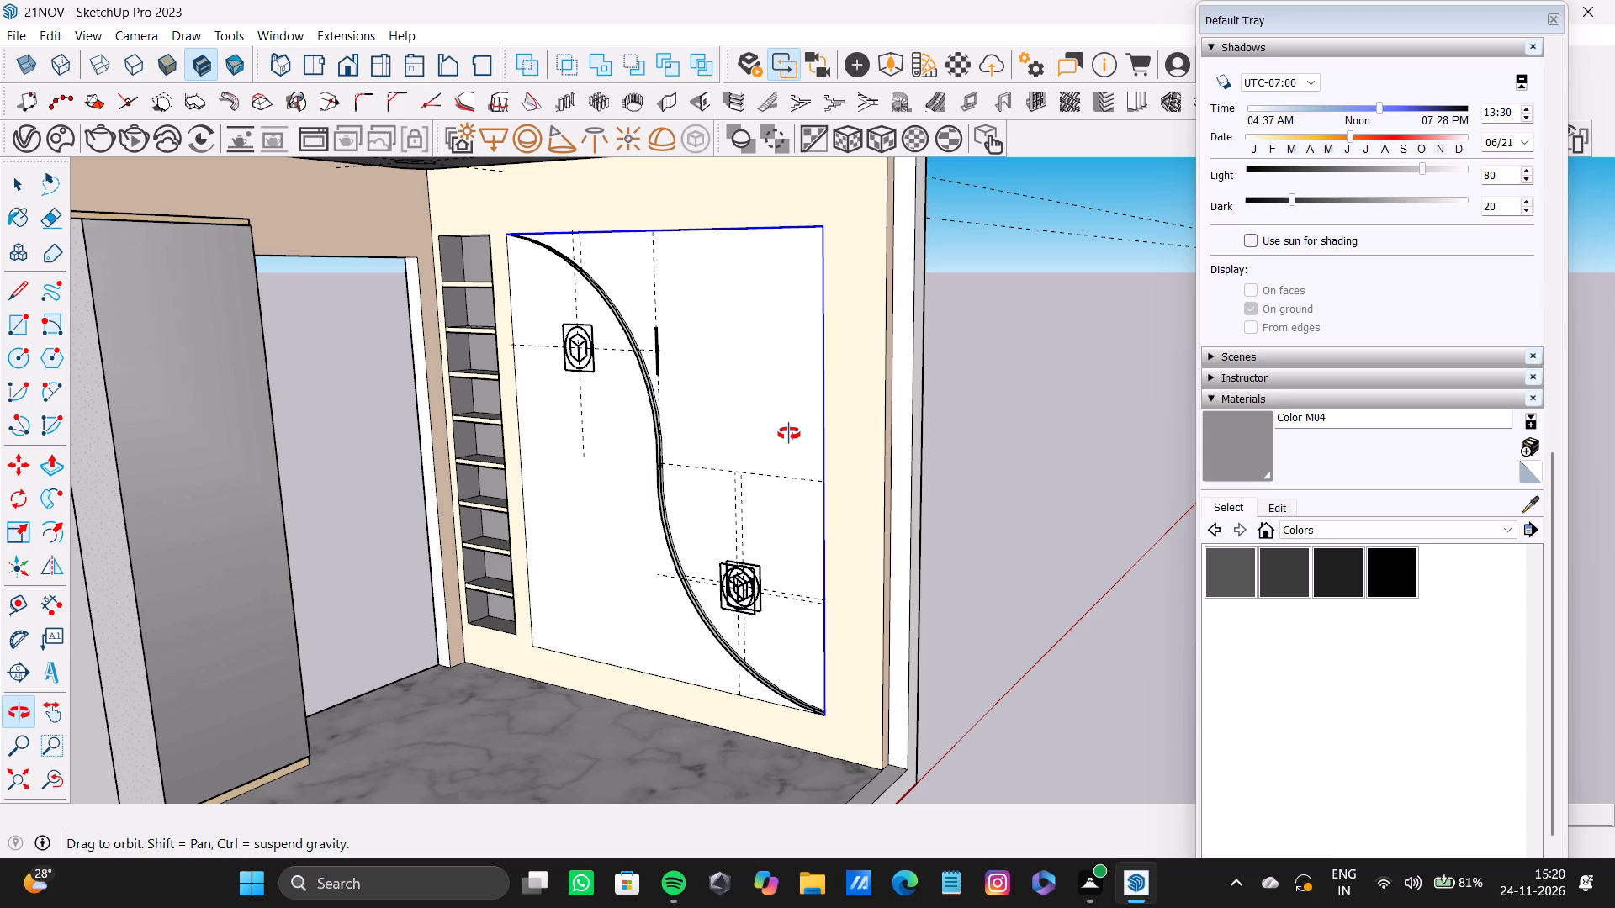
Examine the divided front strips up close along the recess's side reveal and top reveal.
{"action": "middle_click_drag", "start_coordinate": [789, 434], "coordinate": [922, 463], "text": "shift"}
{"action": "scroll", "coordinate": [802, 478], "scroll_direction": "up", "scroll_amount": 7}
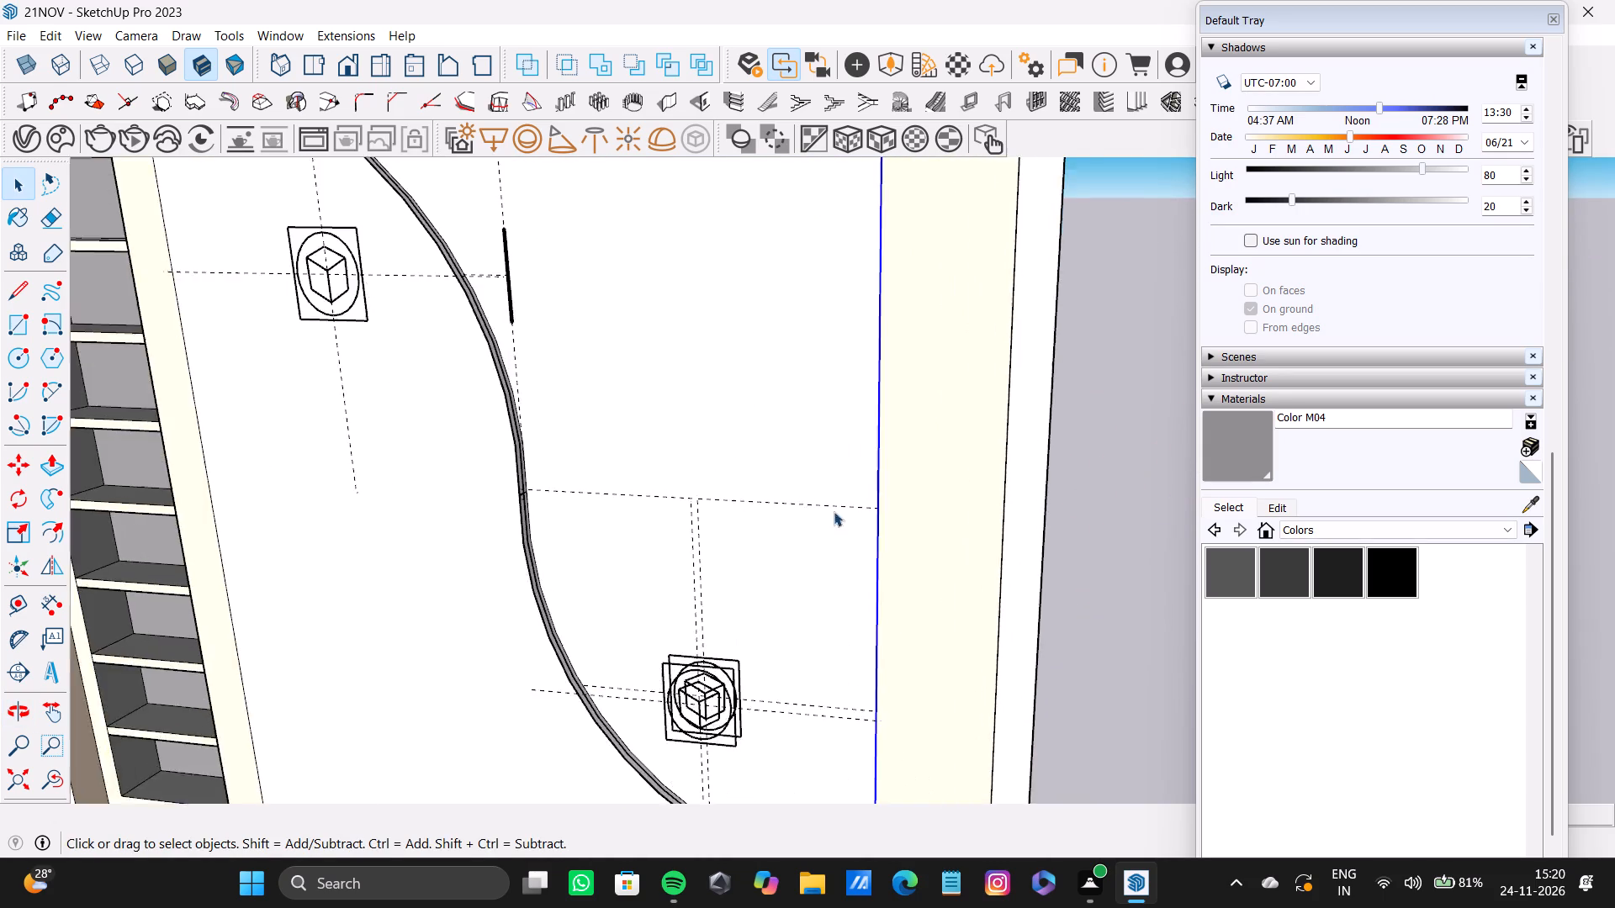
{"action": "scroll", "coordinate": [834, 511], "scroll_direction": "up", "scroll_amount": 4}
{"action": "middle_click_drag", "start_coordinate": [814, 520], "coordinate": [1081, 539], "text": "shift"}
{"action": "scroll", "coordinate": [953, 539], "scroll_direction": "up", "scroll_amount": 3}
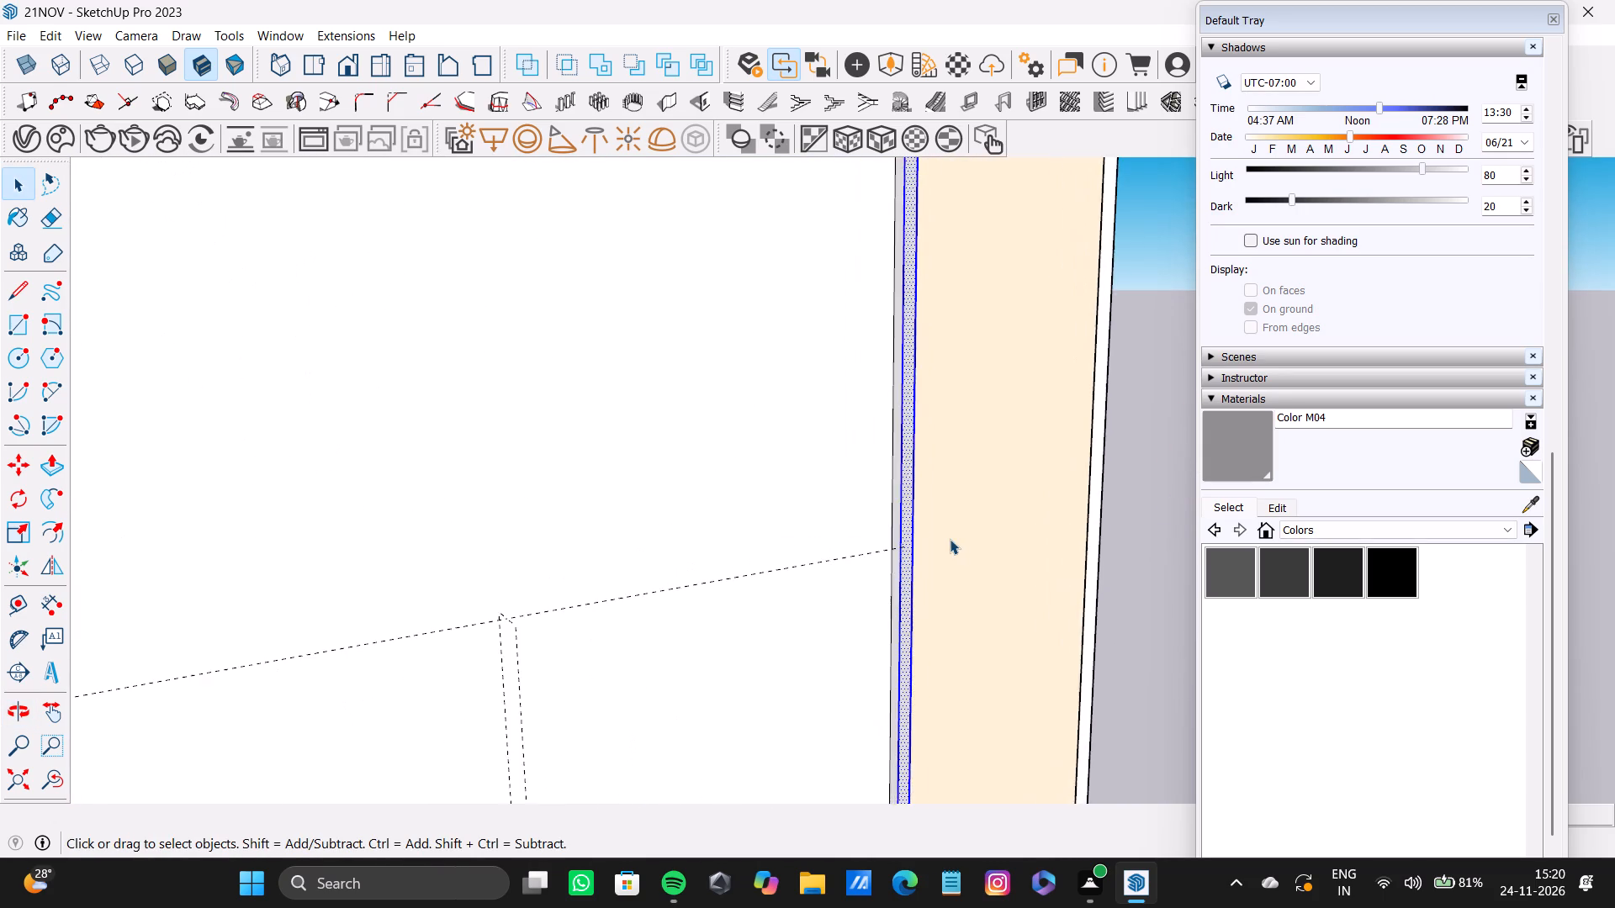
{"action": "scroll", "coordinate": [950, 539], "scroll_direction": "up", "scroll_amount": 4}
{"action": "scroll", "coordinate": [891, 515], "scroll_direction": "down", "scroll_amount": 9}
{"action": "middle_click_drag", "start_coordinate": [880, 476], "coordinate": [907, 536], "text": "shift"}
{"action": "scroll", "coordinate": [893, 505], "scroll_direction": "down", "scroll_amount": 2}
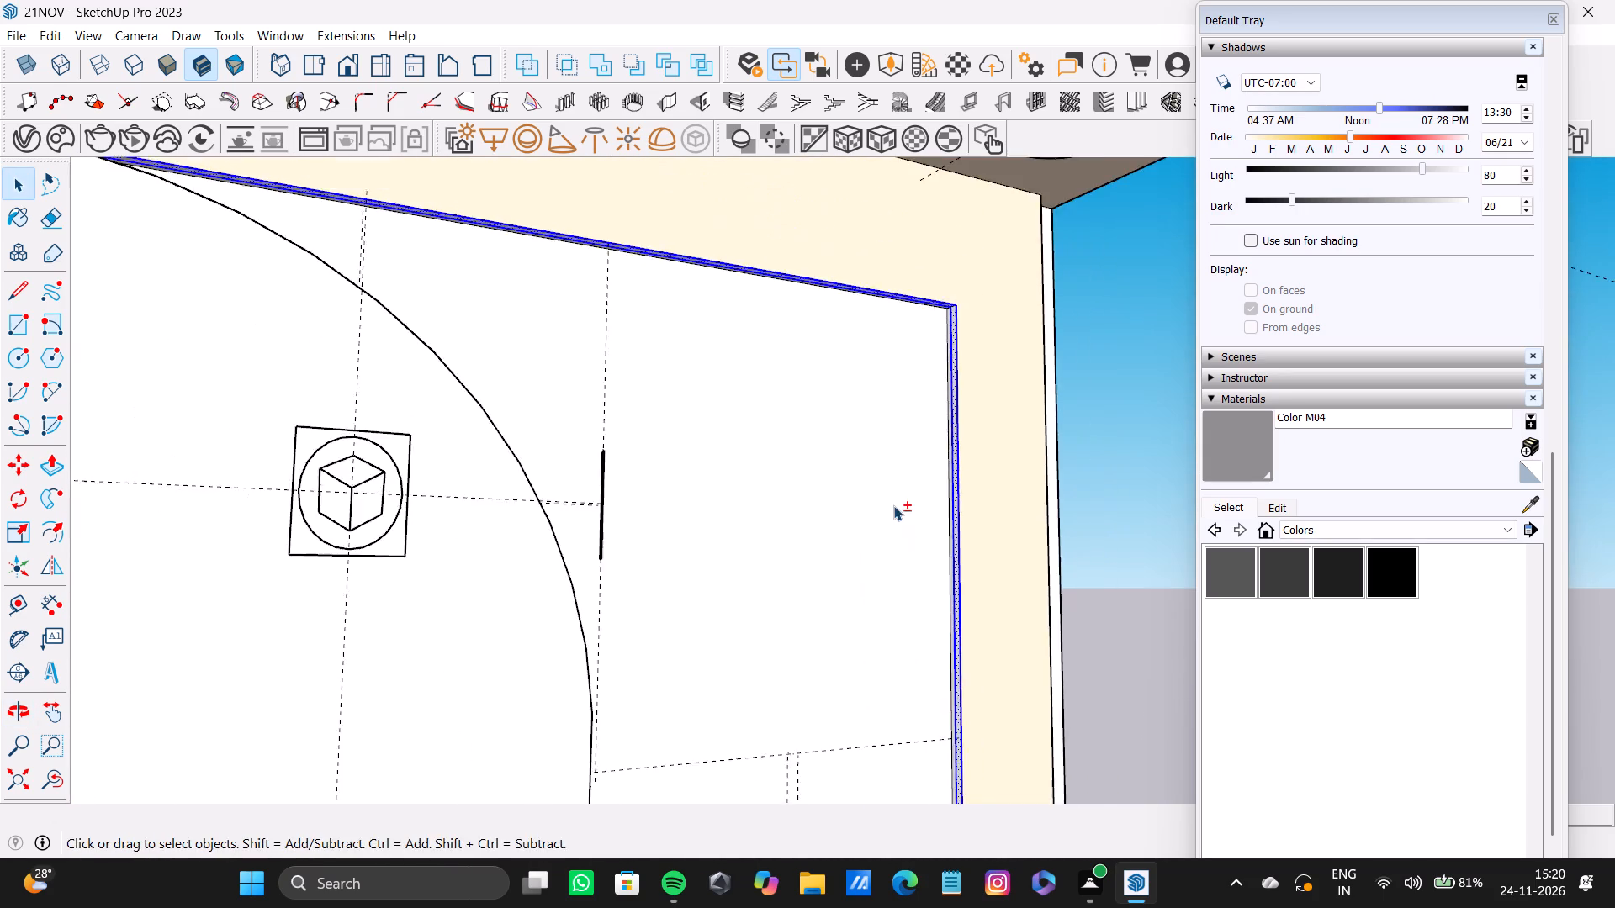
{"action": "scroll", "coordinate": [893, 505], "scroll_direction": "down", "scroll_amount": 1}
{"action": "middle_click_drag", "start_coordinate": [898, 507], "coordinate": [759, 377], "text": "shift"}
{"action": "scroll", "coordinate": [776, 388], "scroll_direction": "up", "scroll_amount": 7}
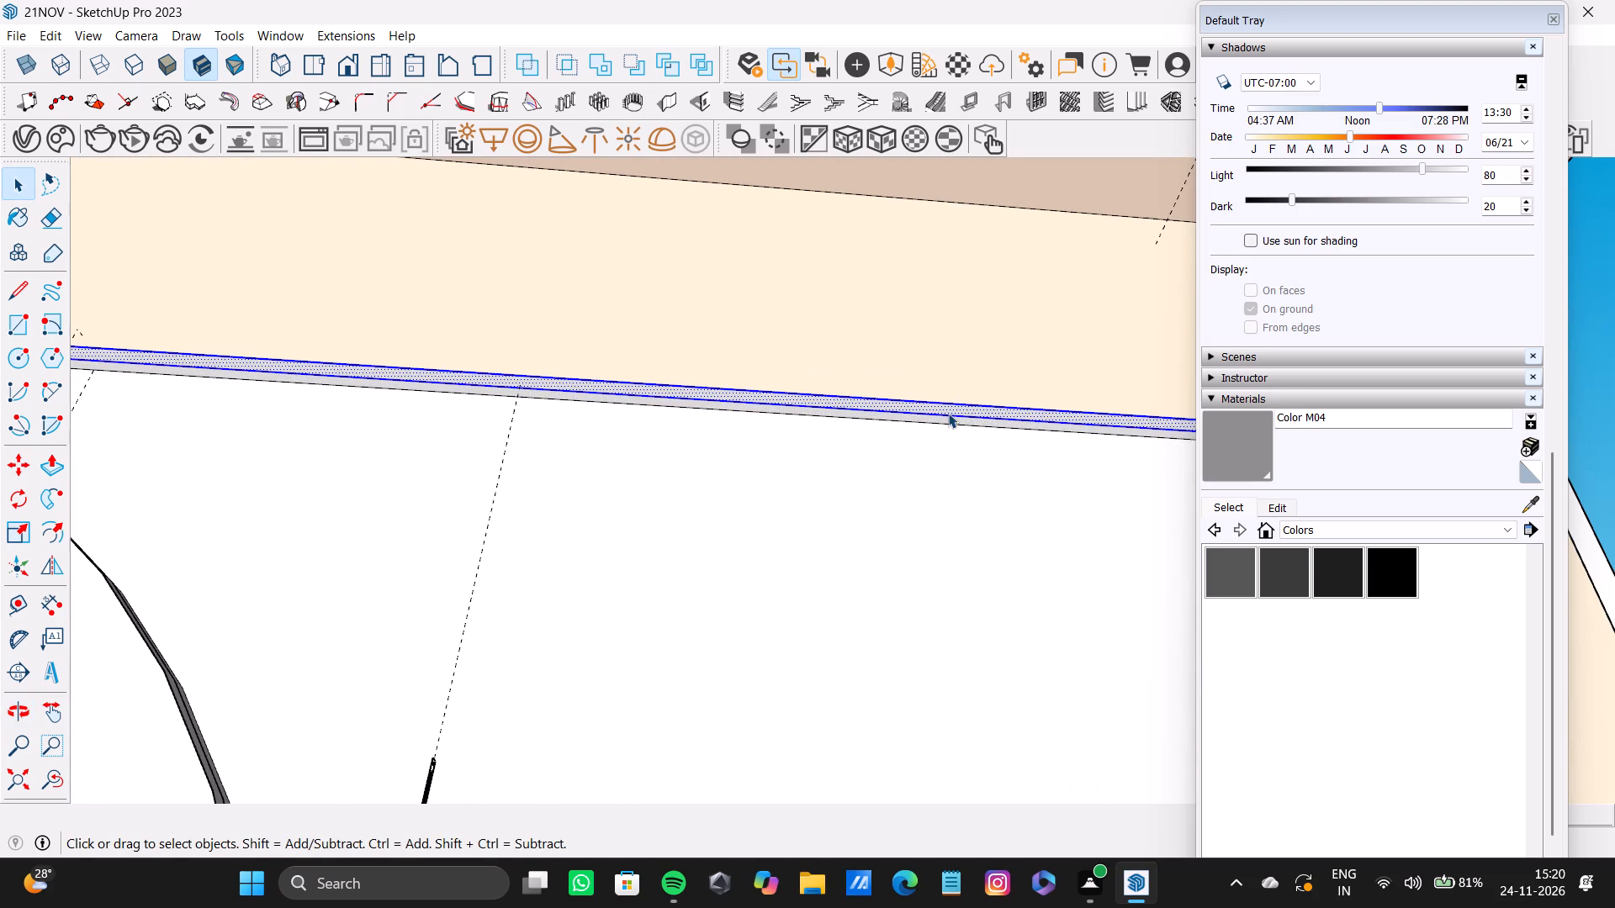
Group the front strips of the recess's top and side reveals together with their long bounding edges.
{"action": "right_click", "coordinate": [948, 413]}
{"action": "right_click", "coordinate": [945, 409]}
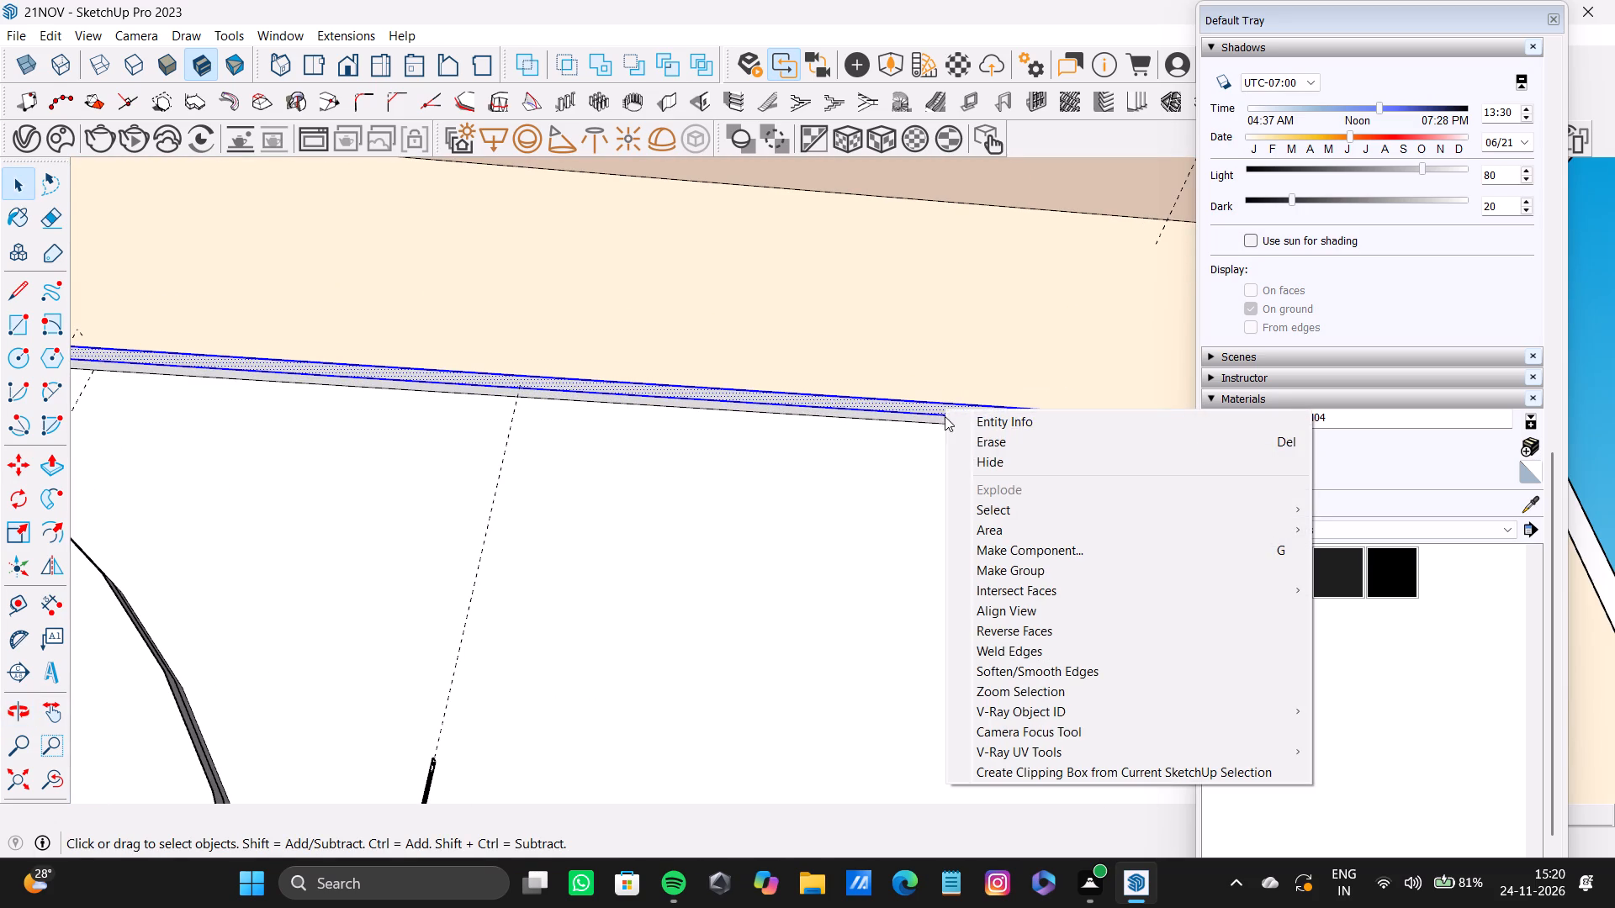
{"action": "left_click", "coordinate": [929, 407]}
{"action": "right_click", "coordinate": [929, 407]}
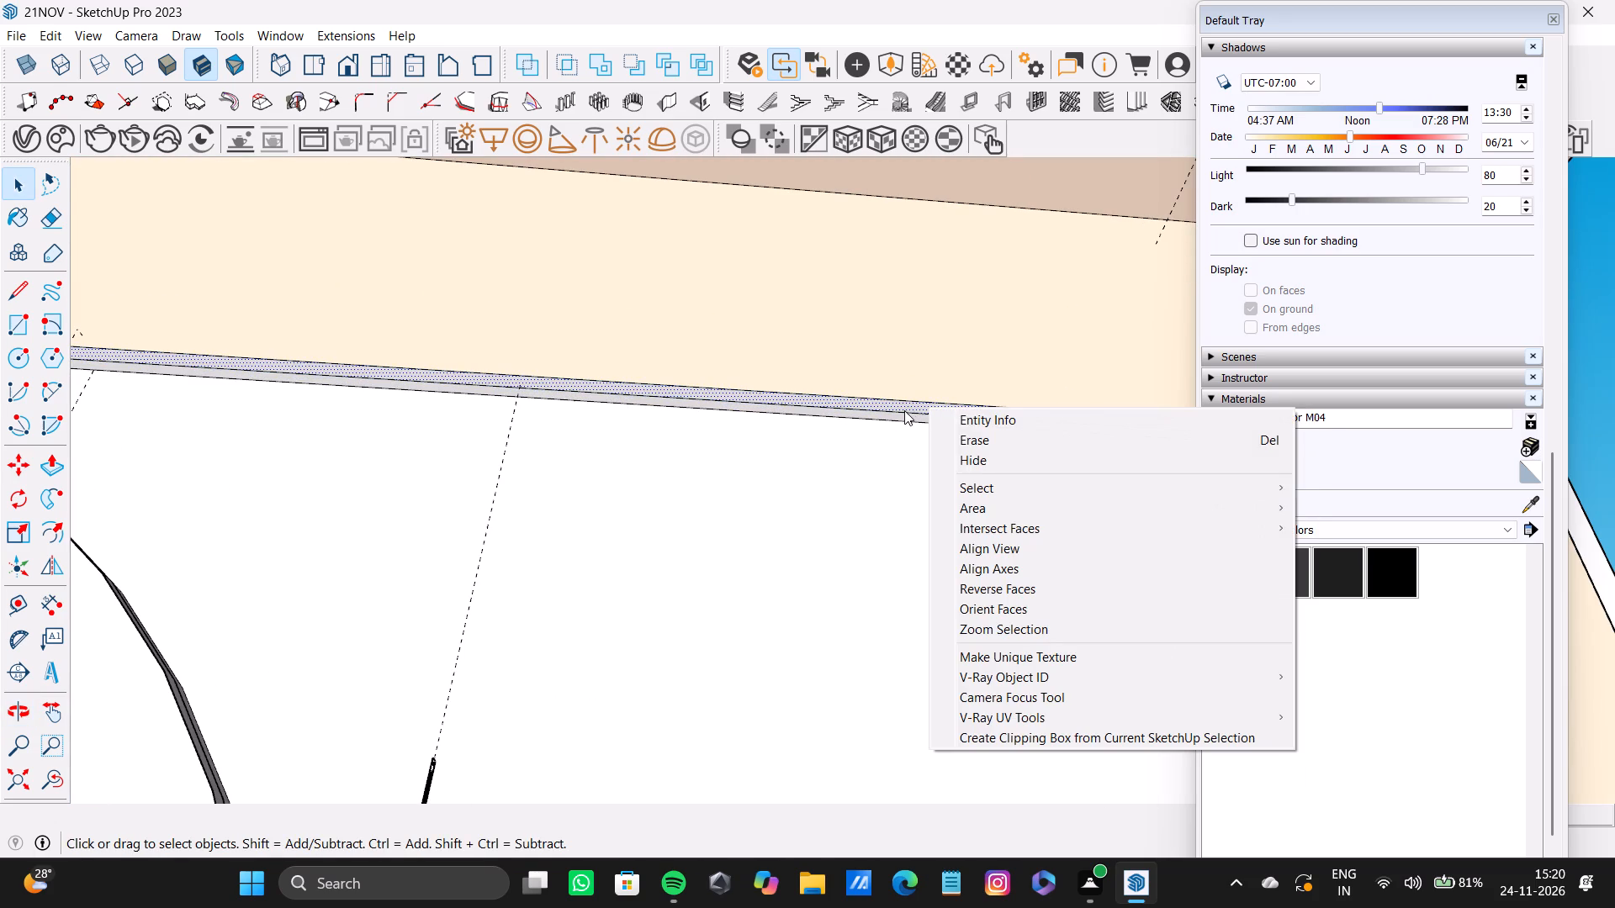
{"action": "left_click", "coordinate": [904, 410]}
{"action": "left_click", "coordinate": [909, 404], "text": "shift"}
{"action": "left_click", "coordinate": [911, 404], "text": "shift"}
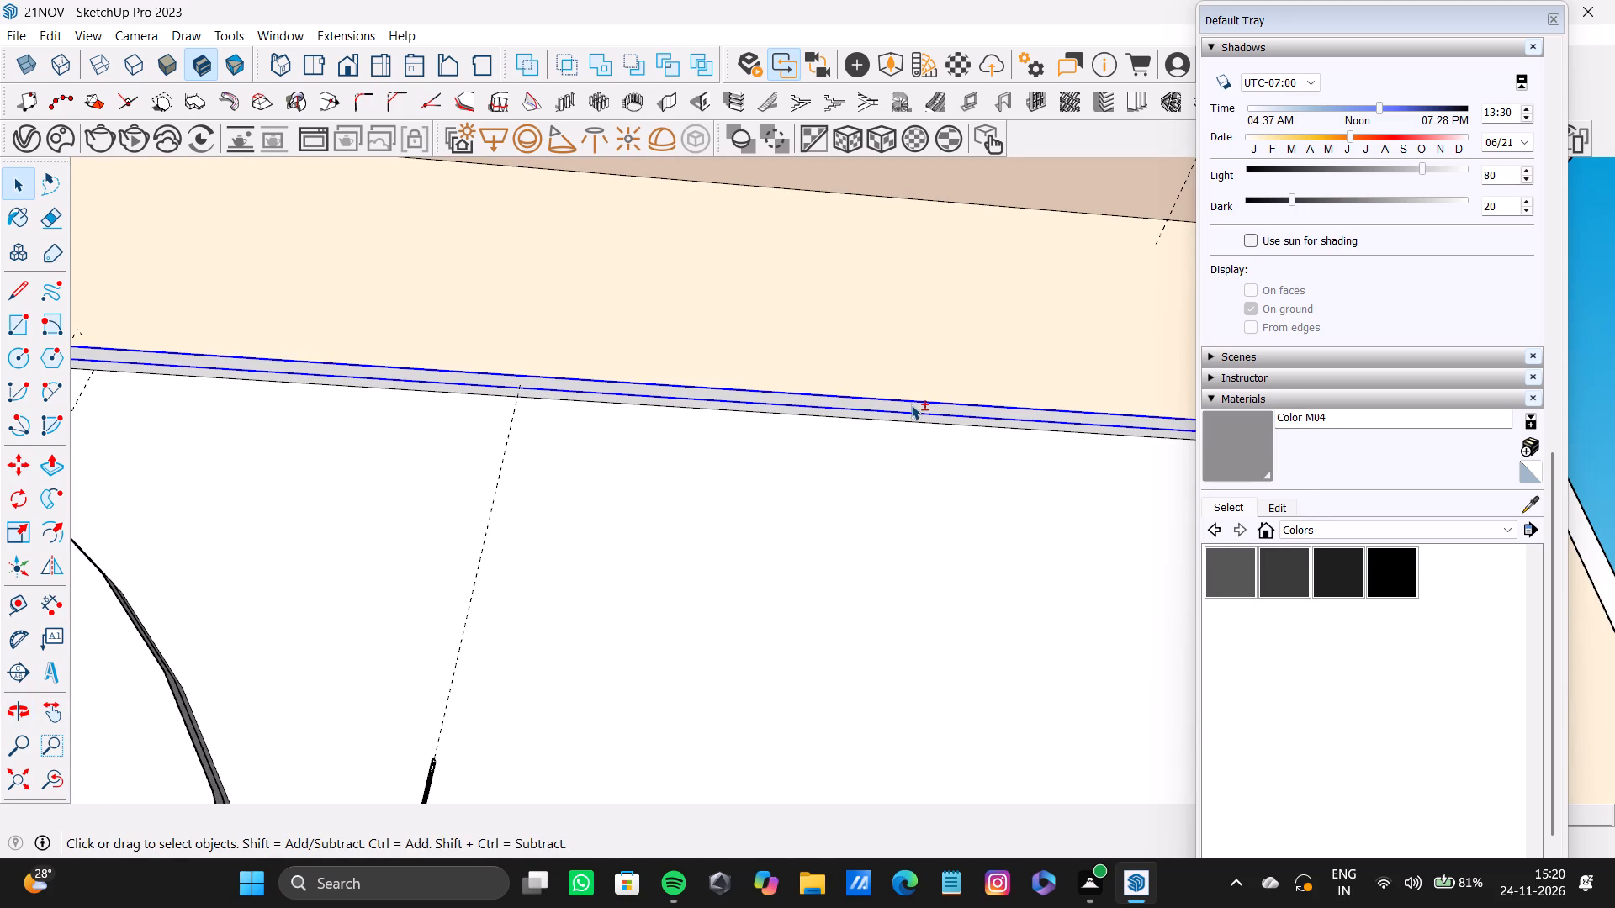
{"action": "scroll", "coordinate": [911, 408], "scroll_direction": "down", "scroll_amount": 9, "text": "shift"}
{"action": "middle_click_drag", "start_coordinate": [911, 416], "coordinate": [1010, 462], "text": "shift"}
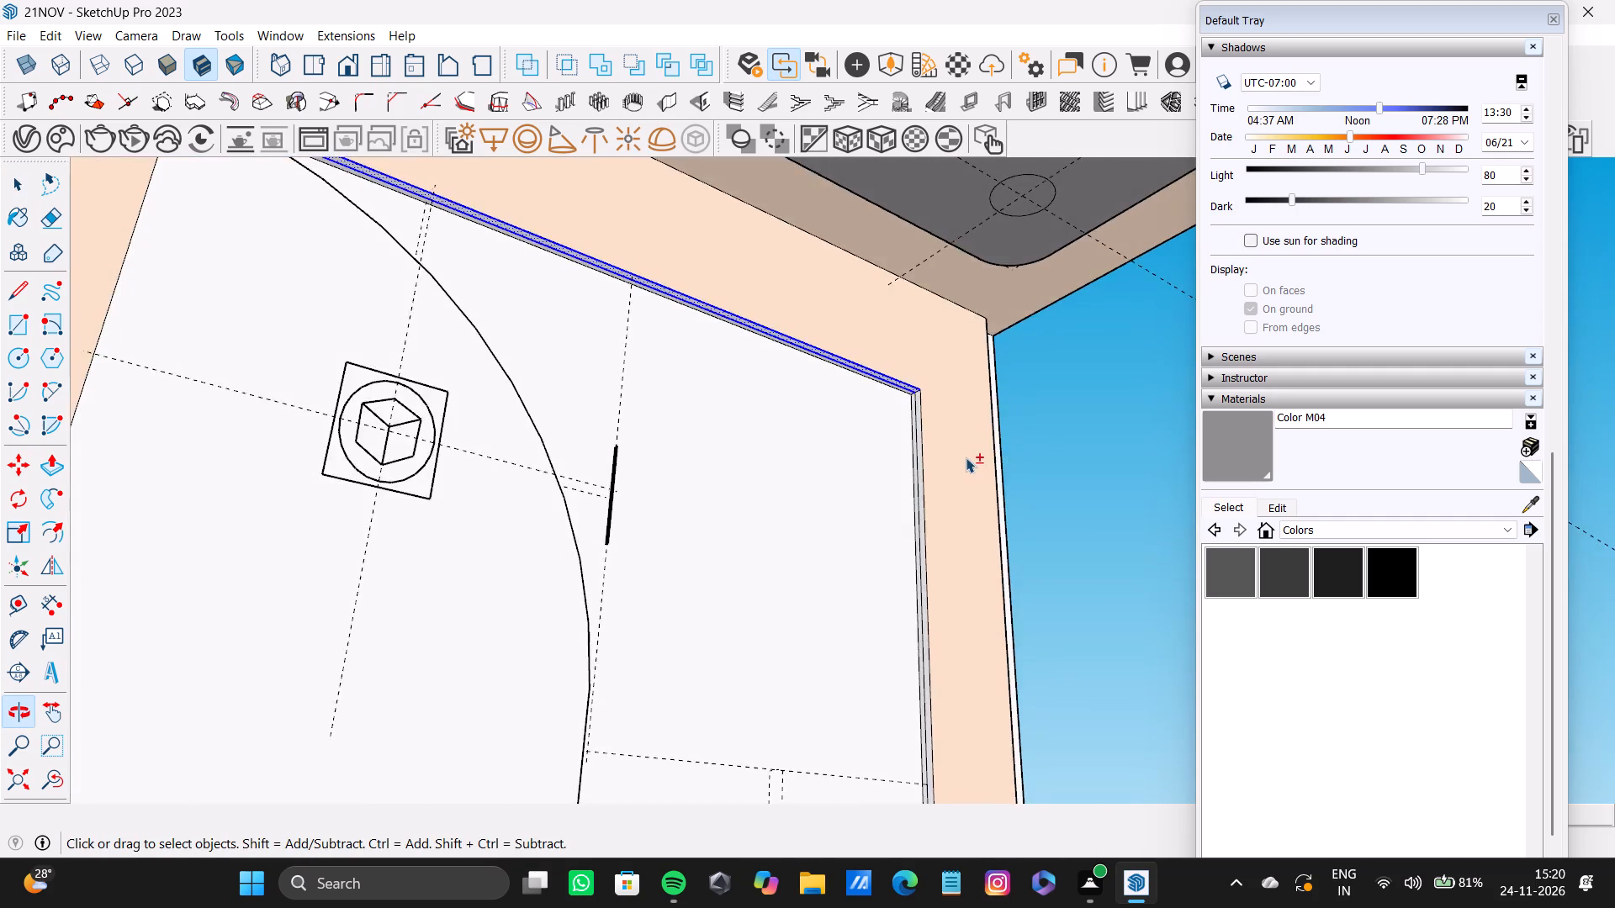
{"action": "scroll", "coordinate": [966, 457], "scroll_direction": "up", "scroll_amount": 13, "text": "shift"}
{"action": "left_click", "coordinate": [893, 484], "text": "shift"}
{"action": "left_click", "coordinate": [903, 490], "text": "shift"}
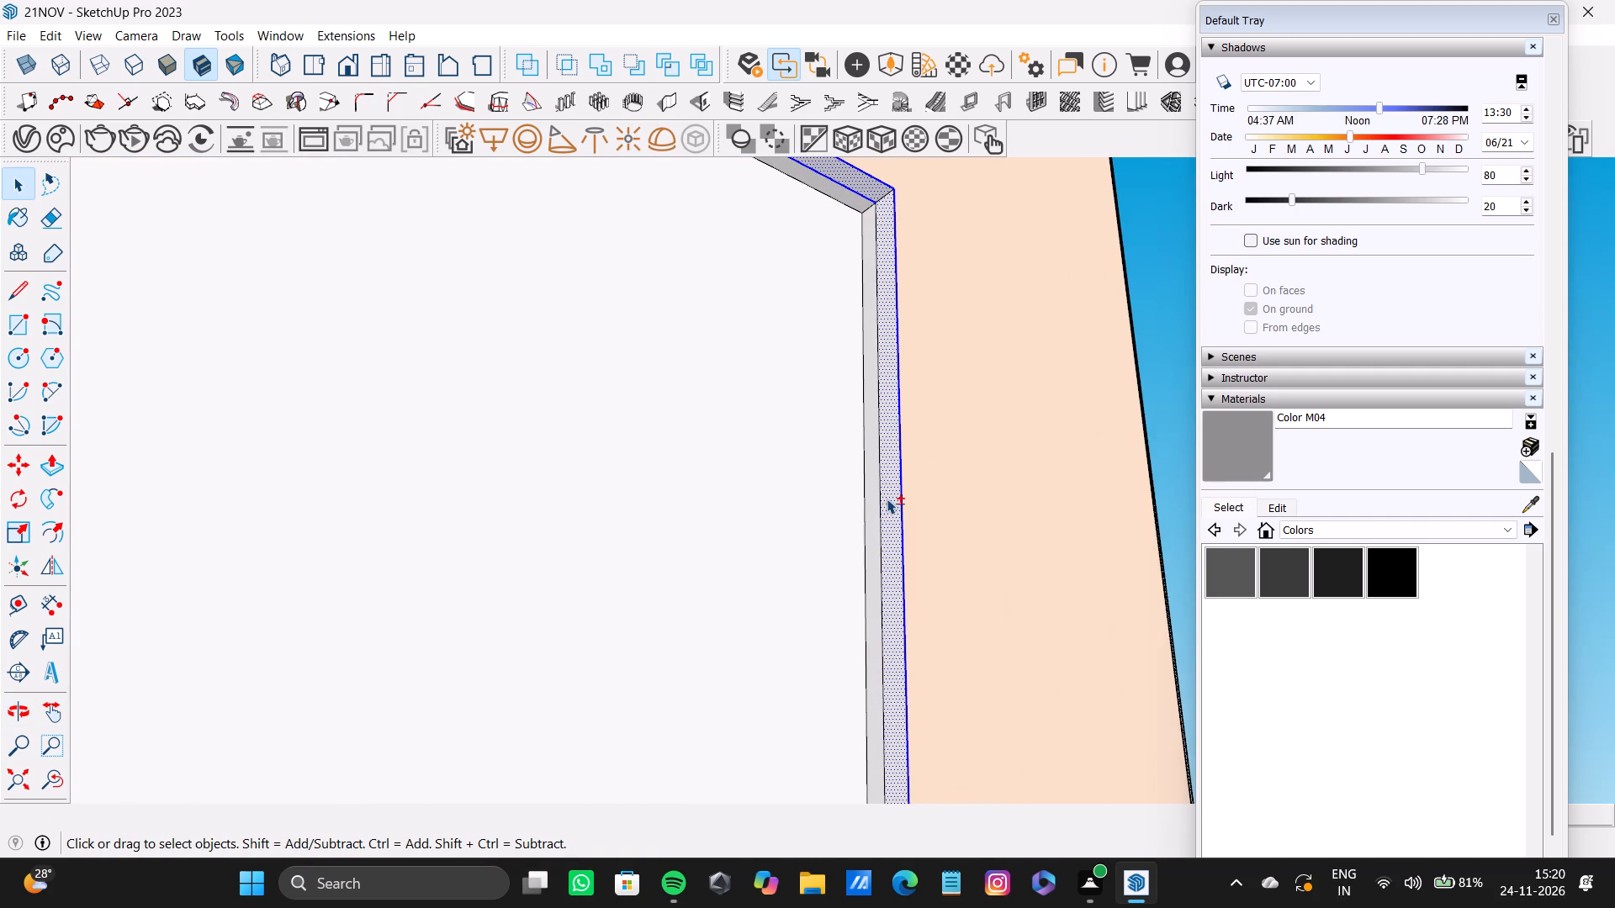
{"action": "left_click", "coordinate": [880, 502], "text": "shift"}
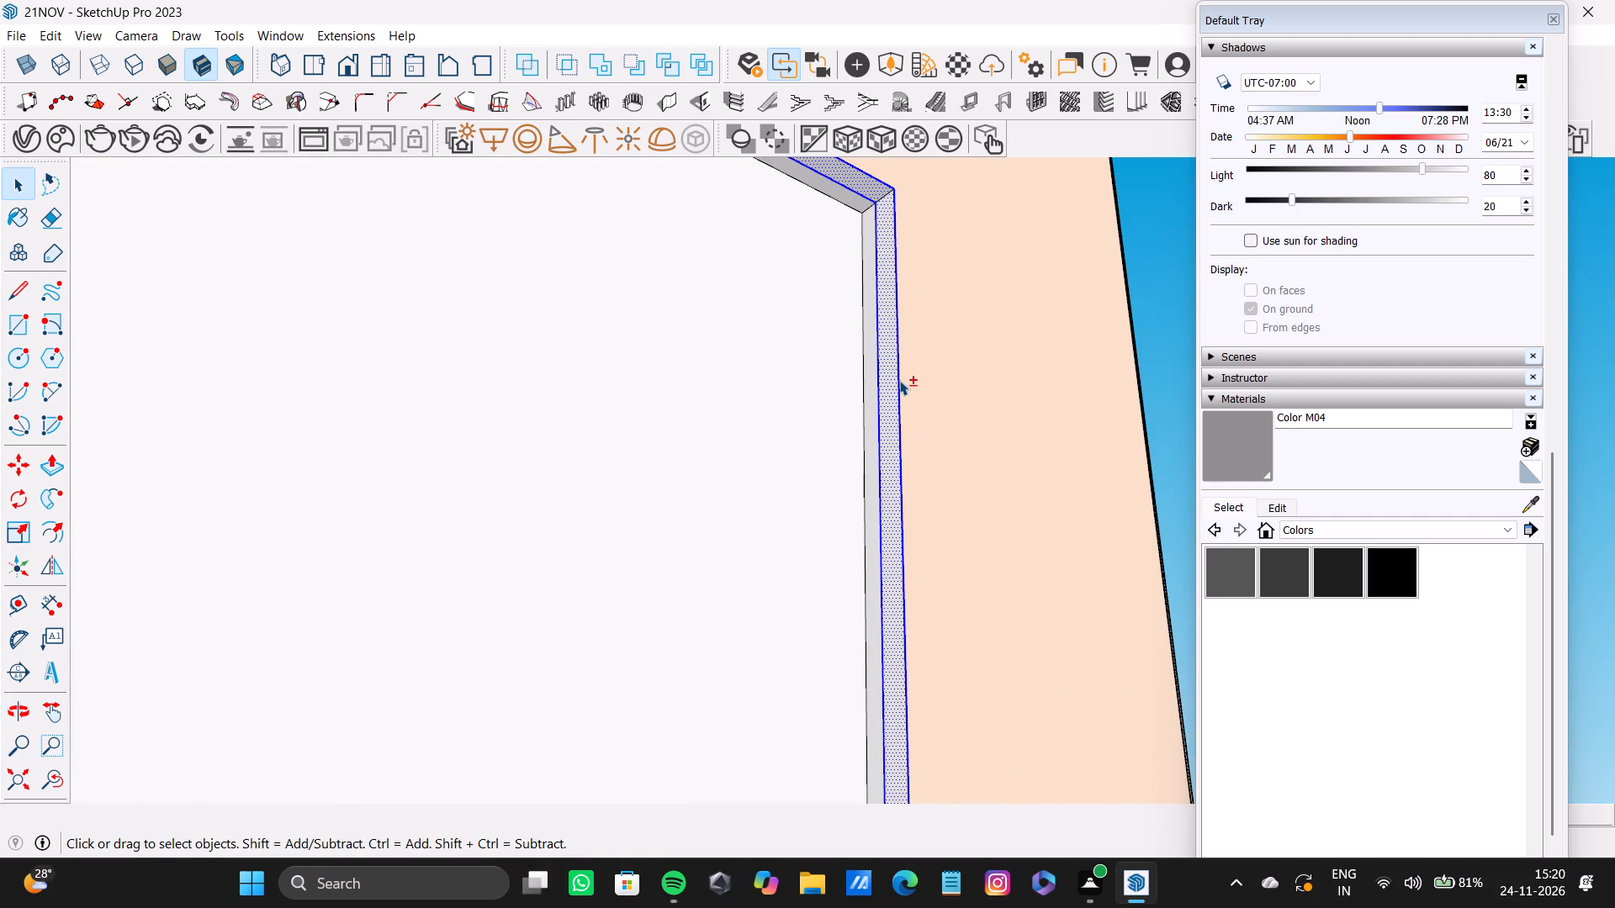
{"action": "middle_click_drag", "start_coordinate": [894, 377], "coordinate": [843, 398], "text": "shift"}
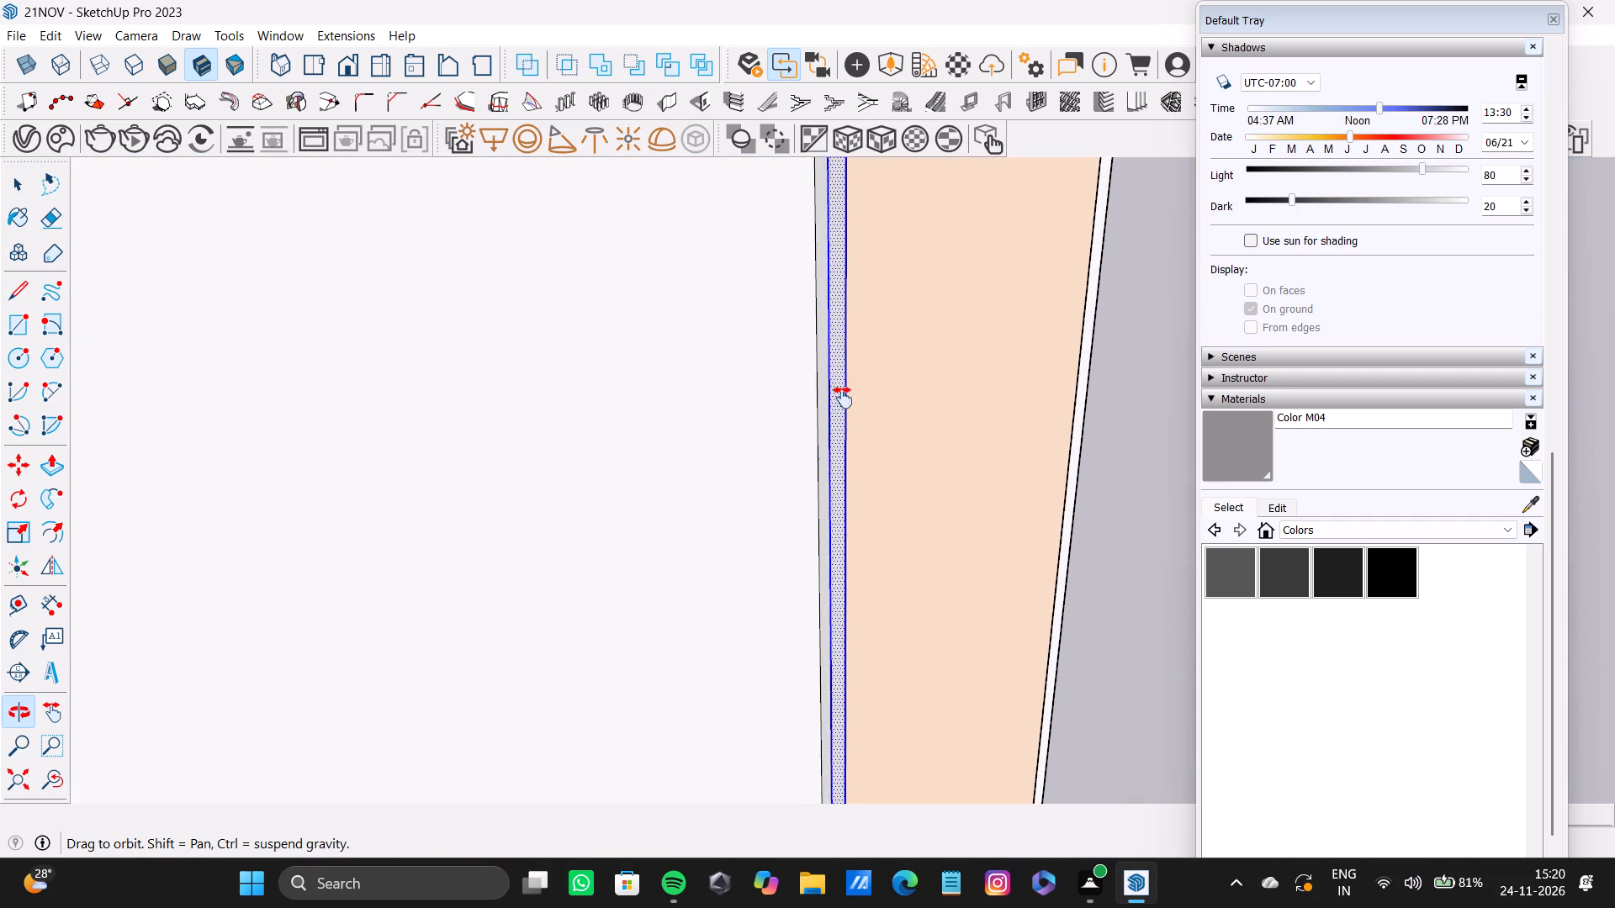
{"action": "middle_click_drag", "start_coordinate": [843, 398], "coordinate": [841, 373], "text": "shift"}
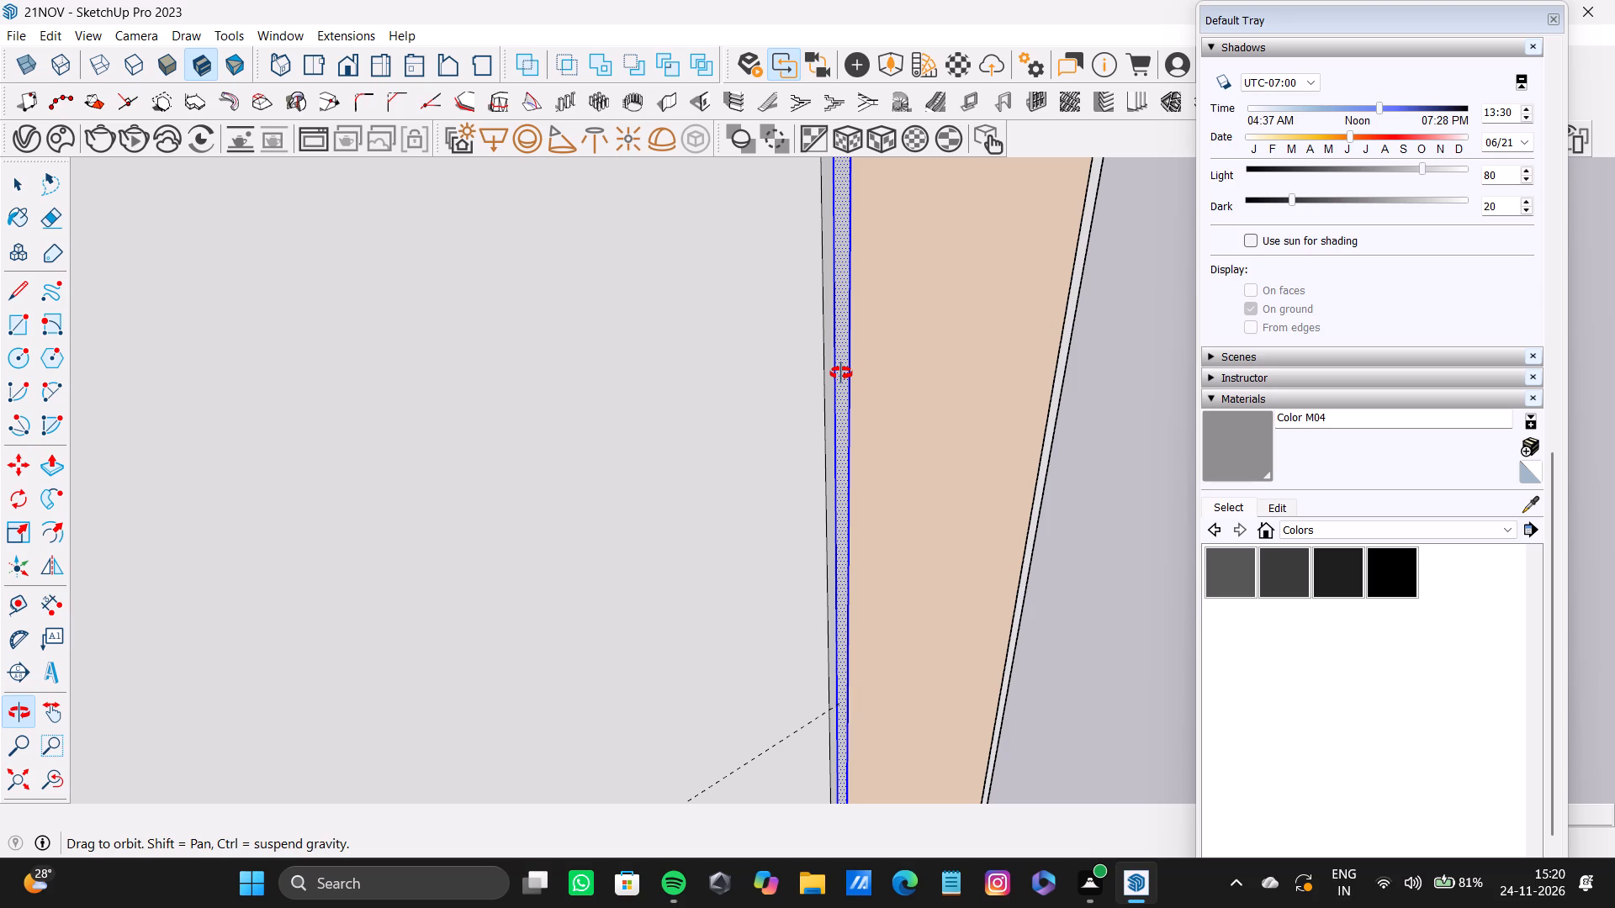
{"action": "middle_click_drag", "start_coordinate": [841, 373], "coordinate": [844, 365], "text": "shift"}
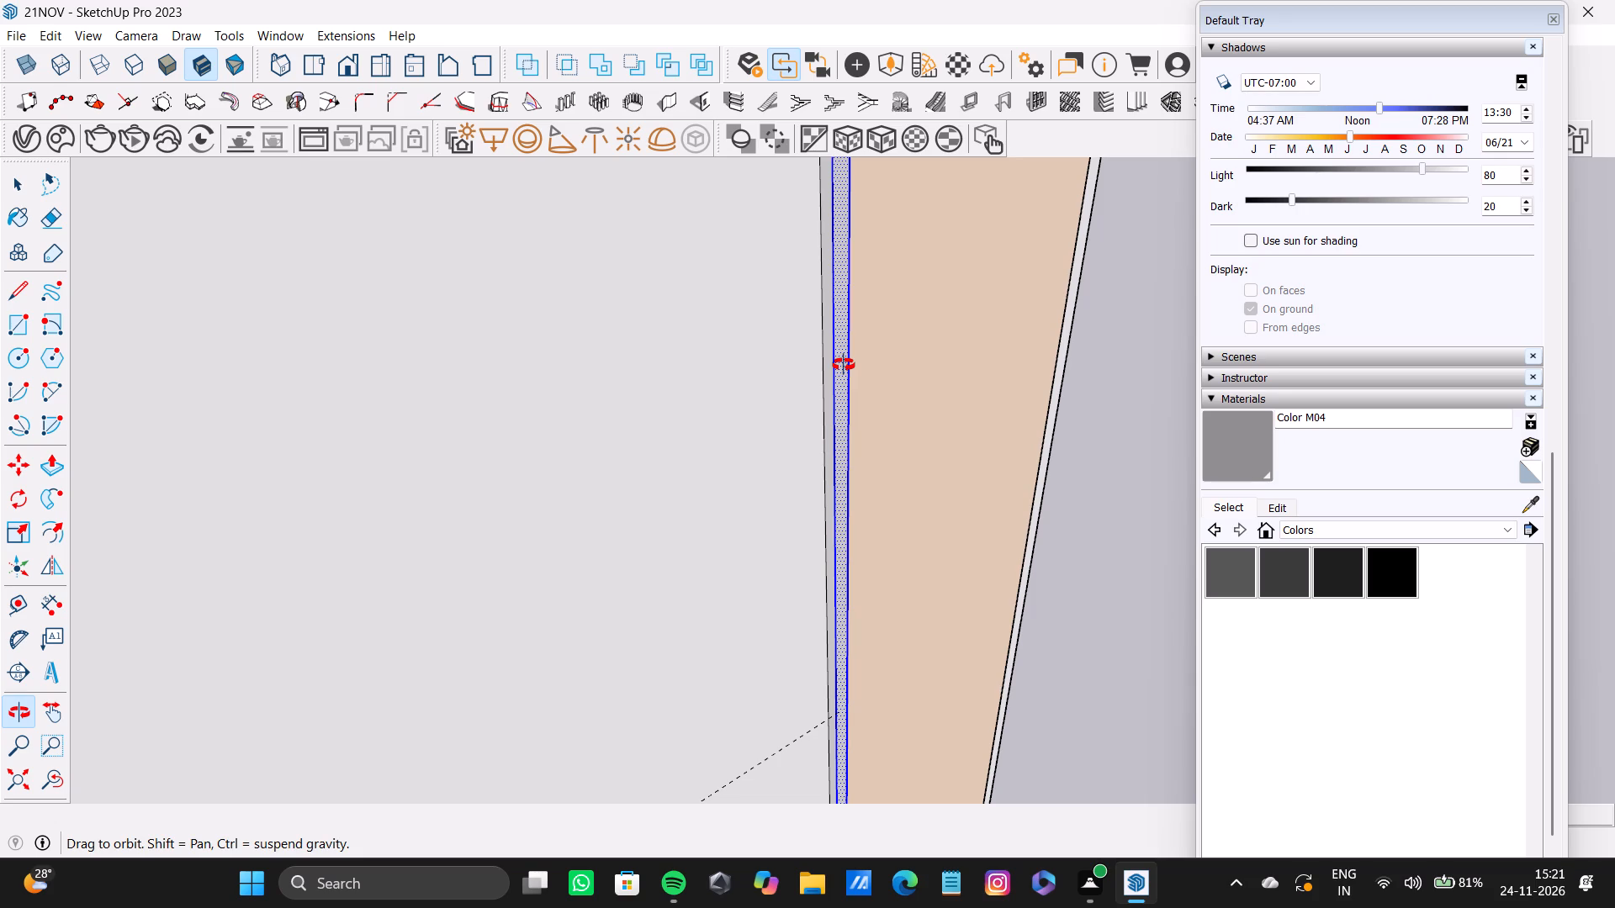
{"action": "middle_click_drag", "start_coordinate": [844, 365], "coordinate": [845, 363], "text": "shift"}
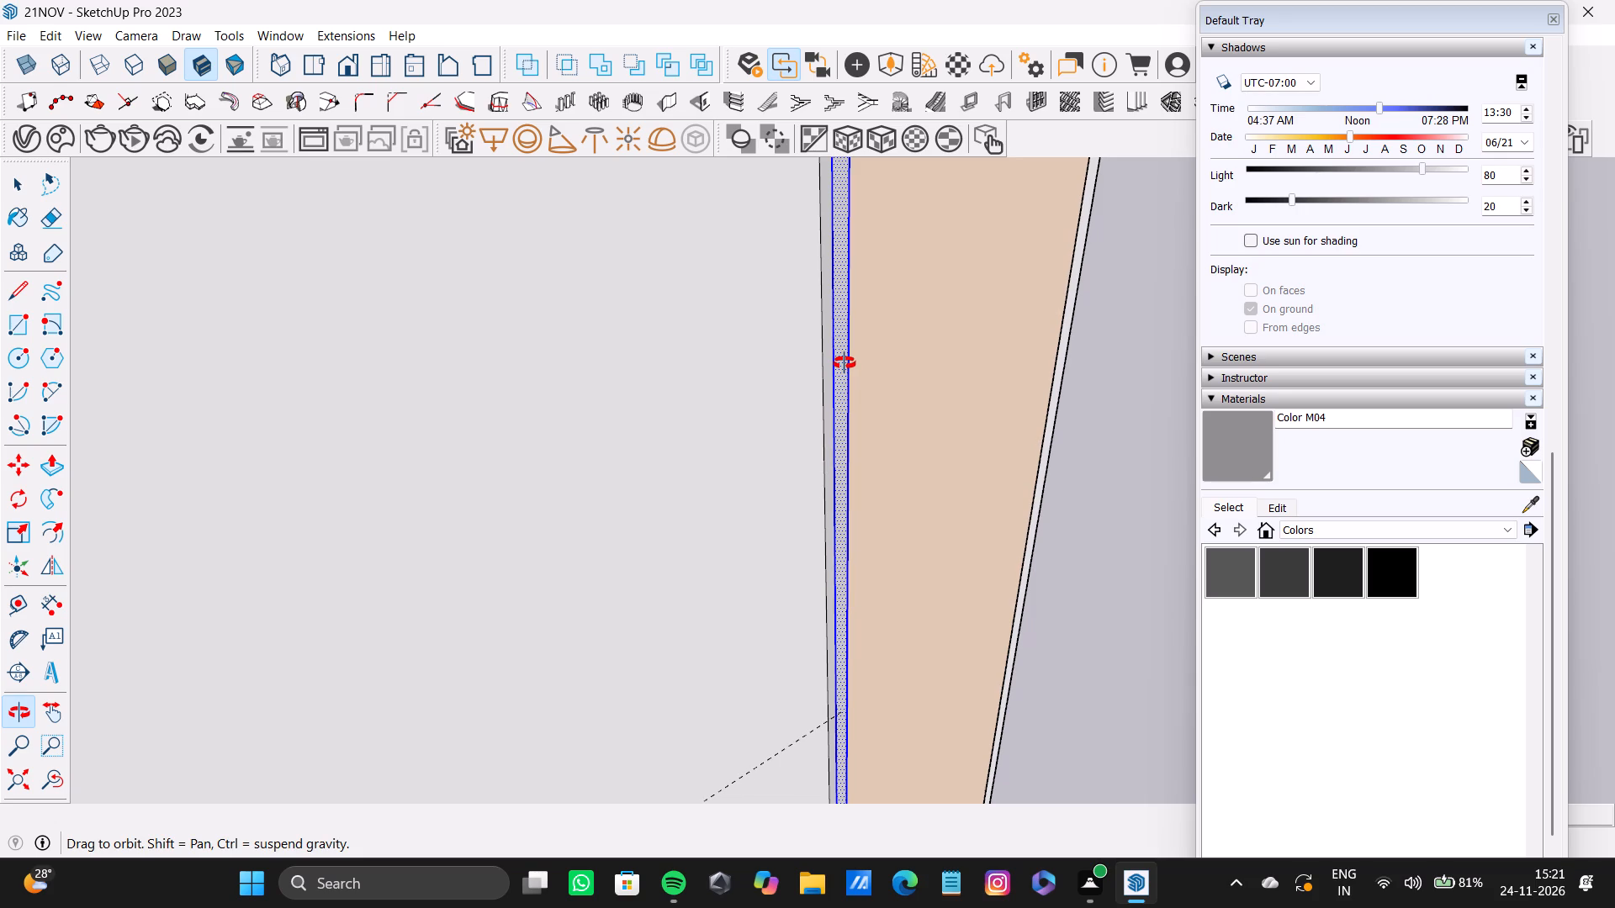
{"action": "middle_click_drag", "start_coordinate": [845, 363], "coordinate": [845, 361], "text": "shift"}
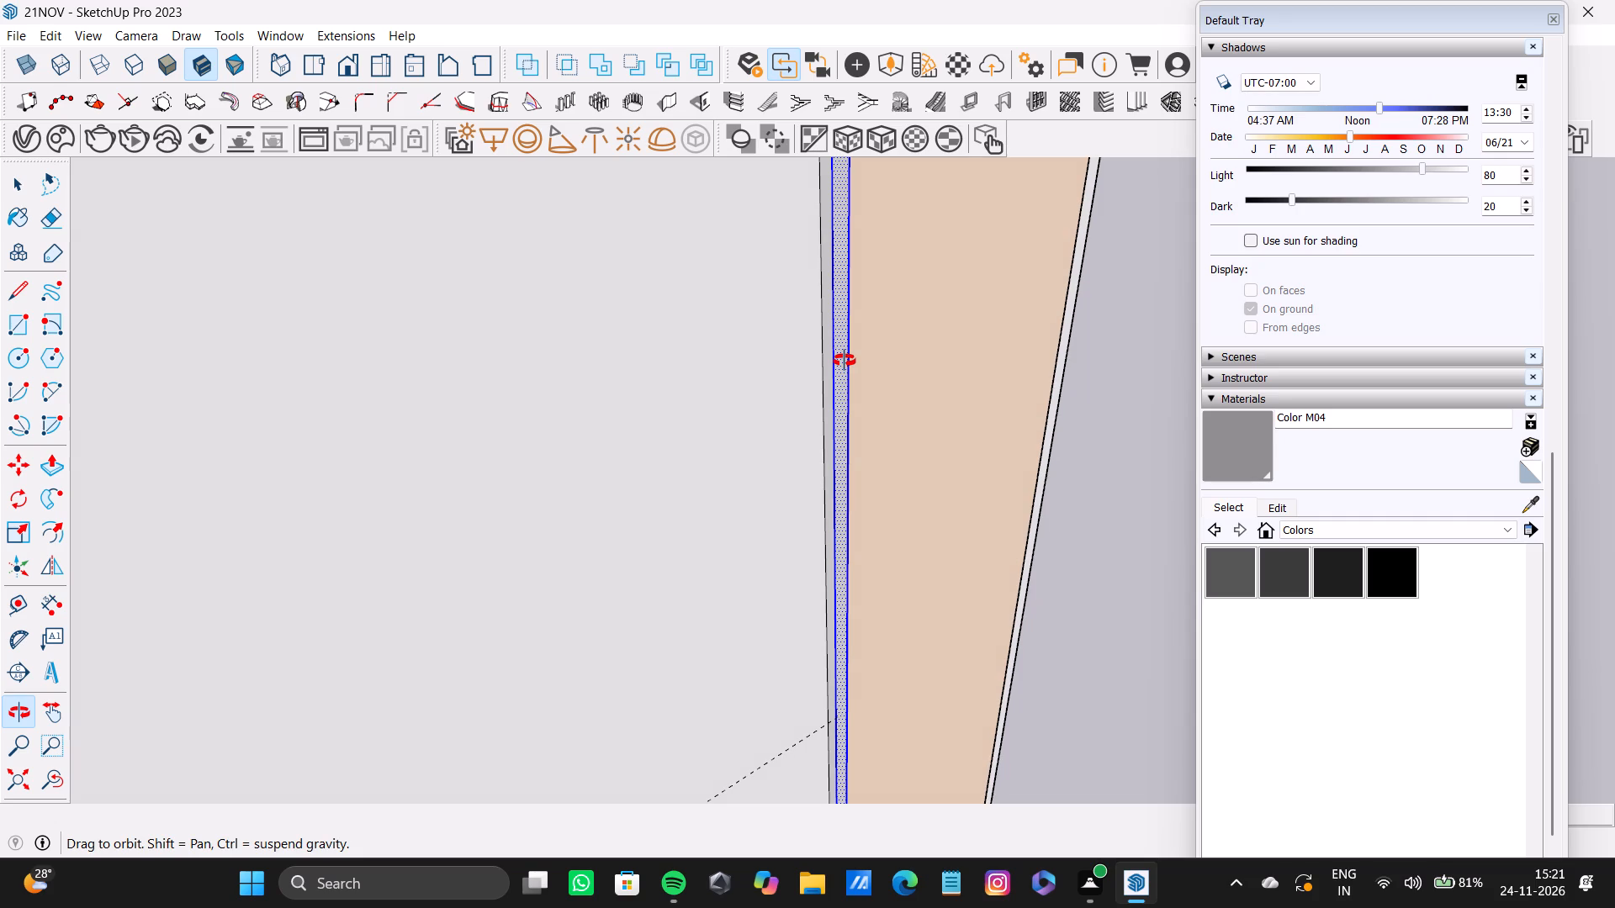
{"action": "middle_click_drag", "start_coordinate": [845, 361], "coordinate": [839, 420], "text": "shift"}
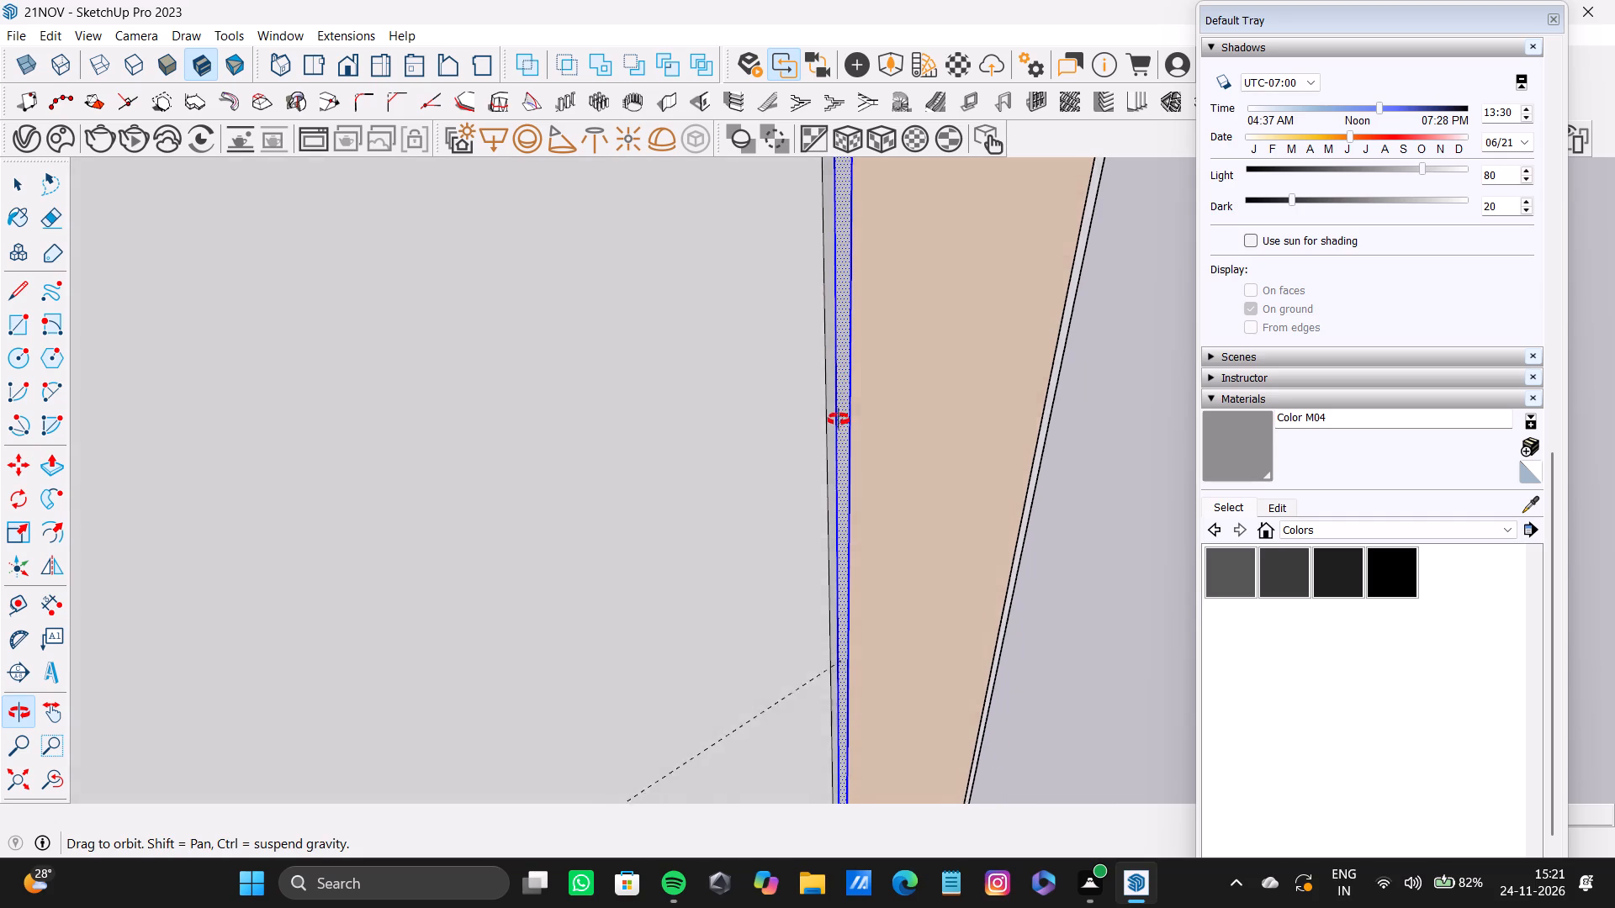
{"action": "middle_click_drag", "start_coordinate": [839, 420], "coordinate": [845, 476], "text": "shift"}
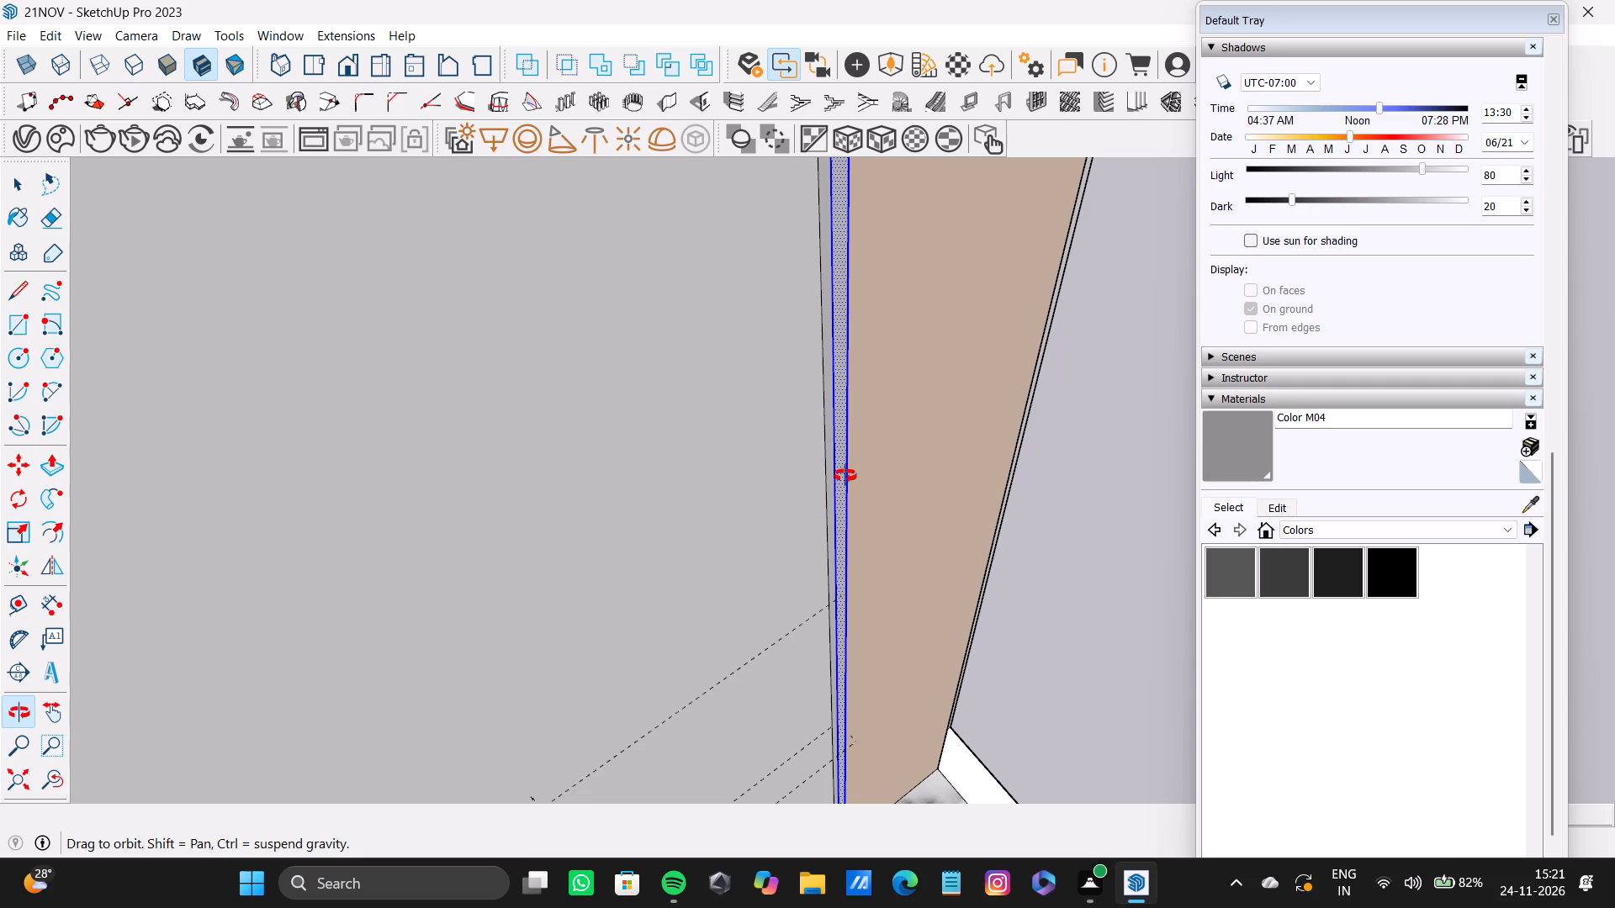
{"action": "middle_click_drag", "start_coordinate": [845, 476], "coordinate": [861, 555], "text": "shift"}
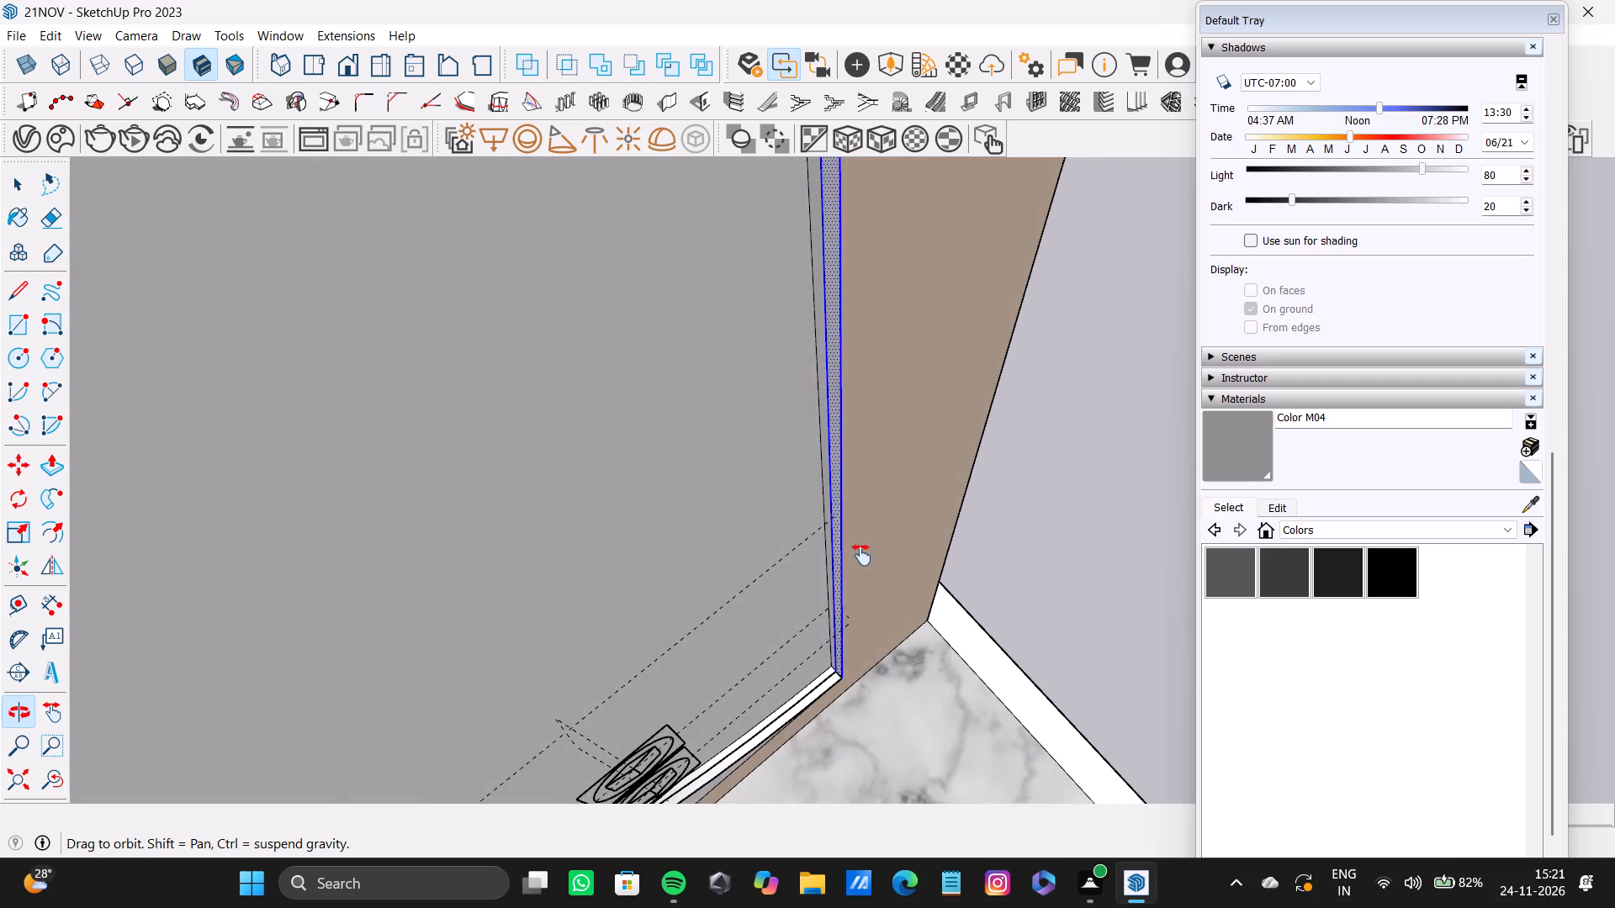
{"action": "middle_click_drag", "start_coordinate": [861, 555], "coordinate": [890, 396], "text": "shift"}
{"action": "scroll", "coordinate": [846, 524], "scroll_direction": "up", "scroll_amount": 9, "text": "shift"}
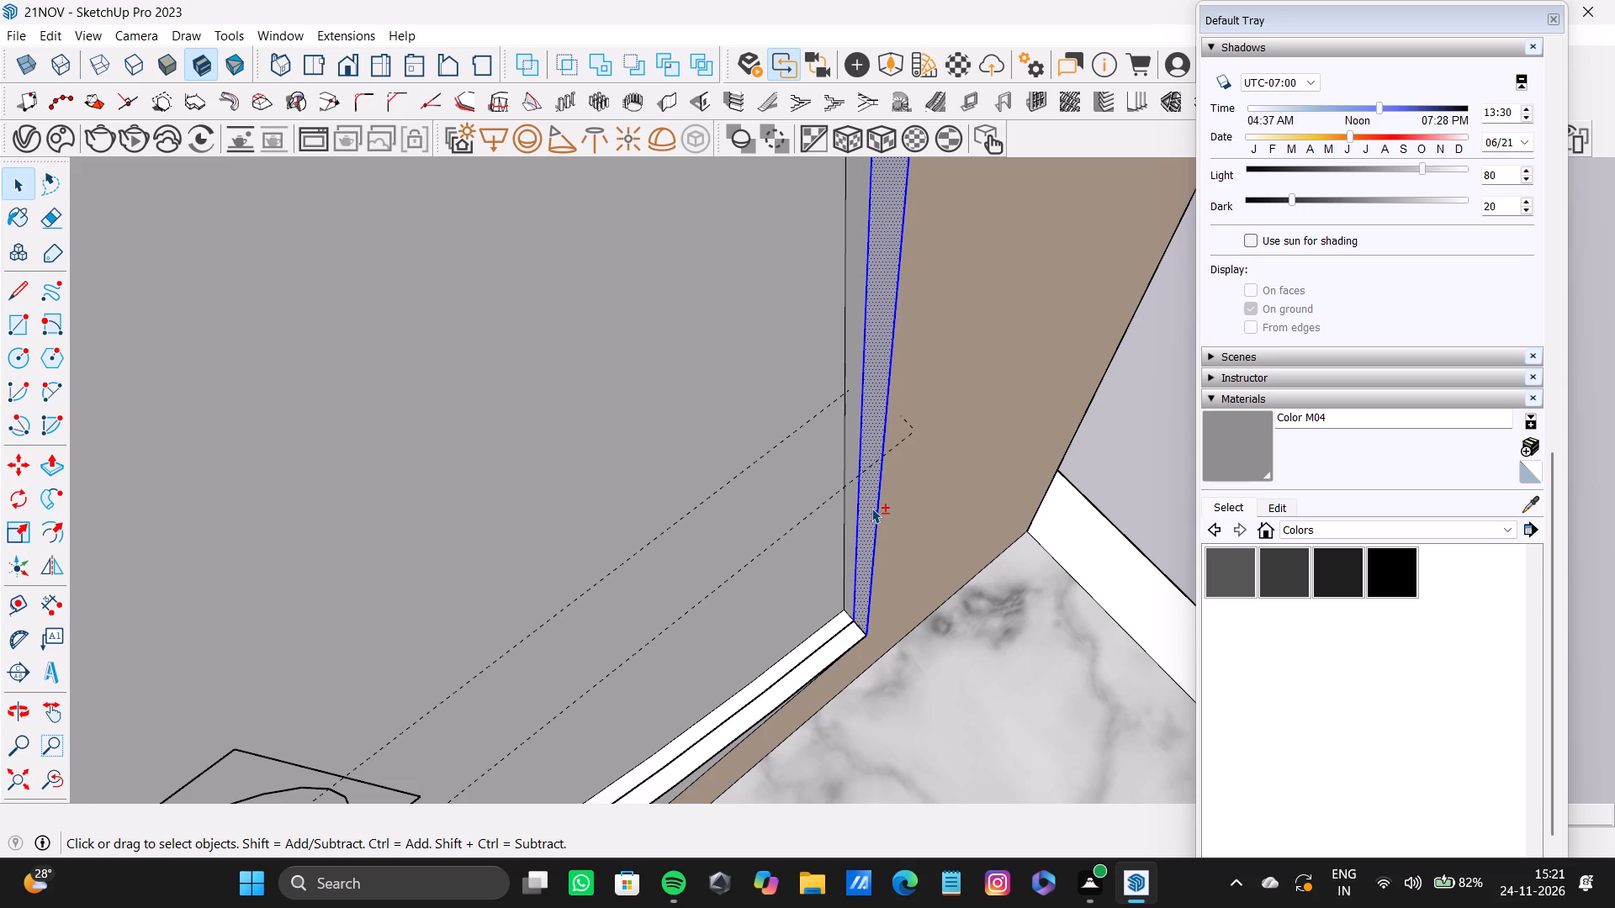
{"action": "scroll", "coordinate": [871, 508], "scroll_direction": "up", "scroll_amount": 4, "text": "shift"}
{"action": "right_click", "coordinate": [881, 268], "text": "shift"}
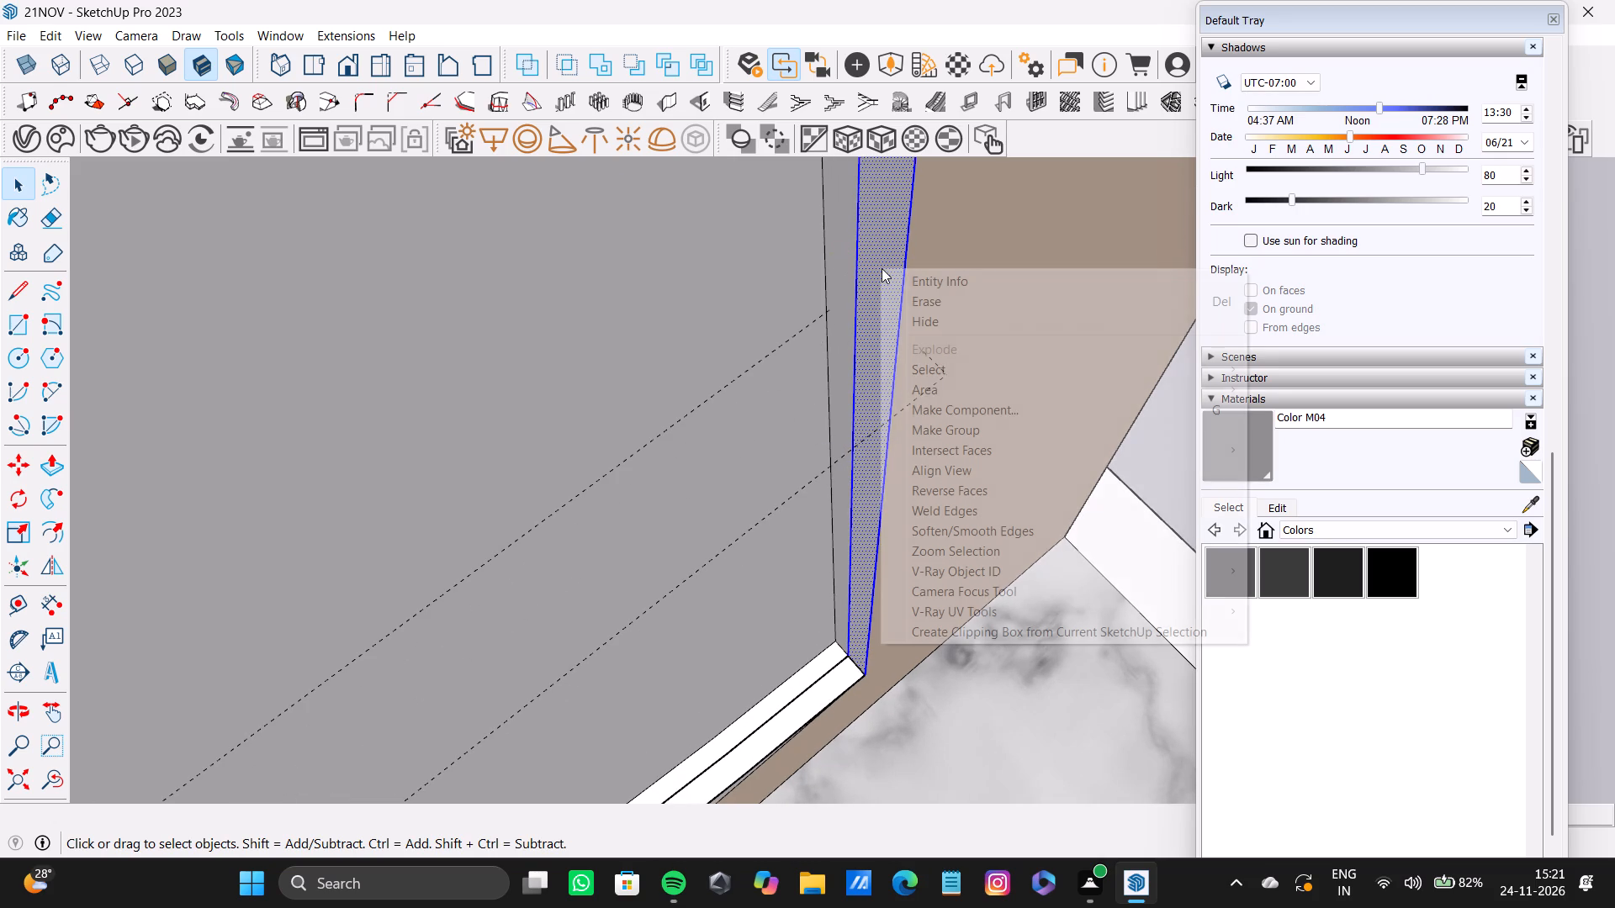
{"action": "left_click", "coordinate": [928, 437], "text": "shift"}
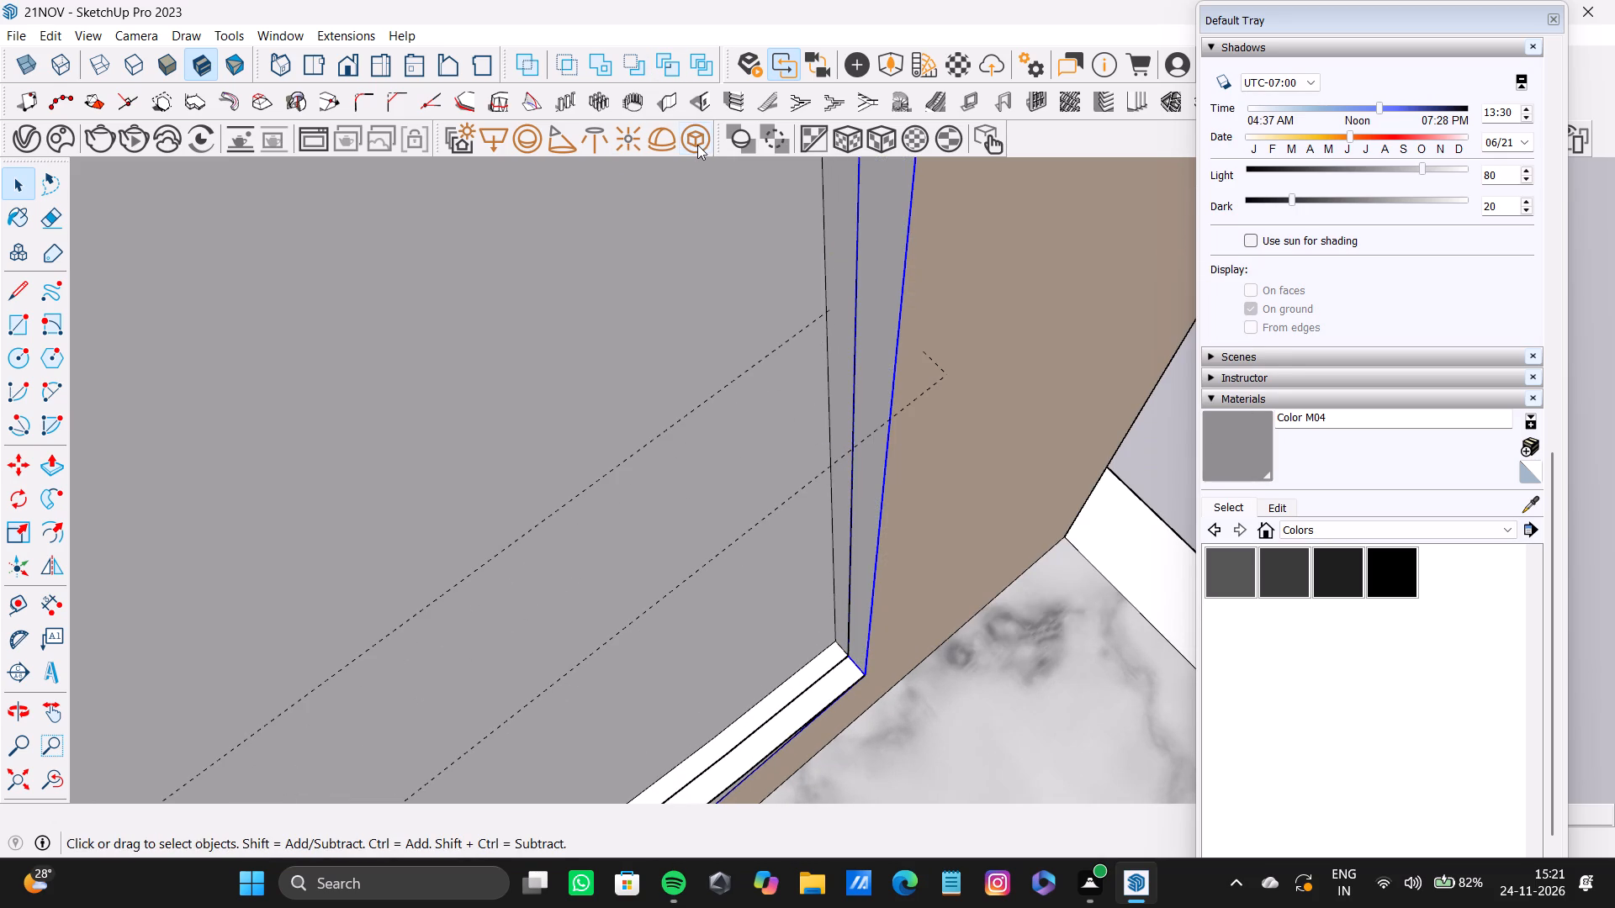
Convert the grouped front reveal strips into a V-Ray mesh light.
{"action": "left_click", "coordinate": [699, 145]}
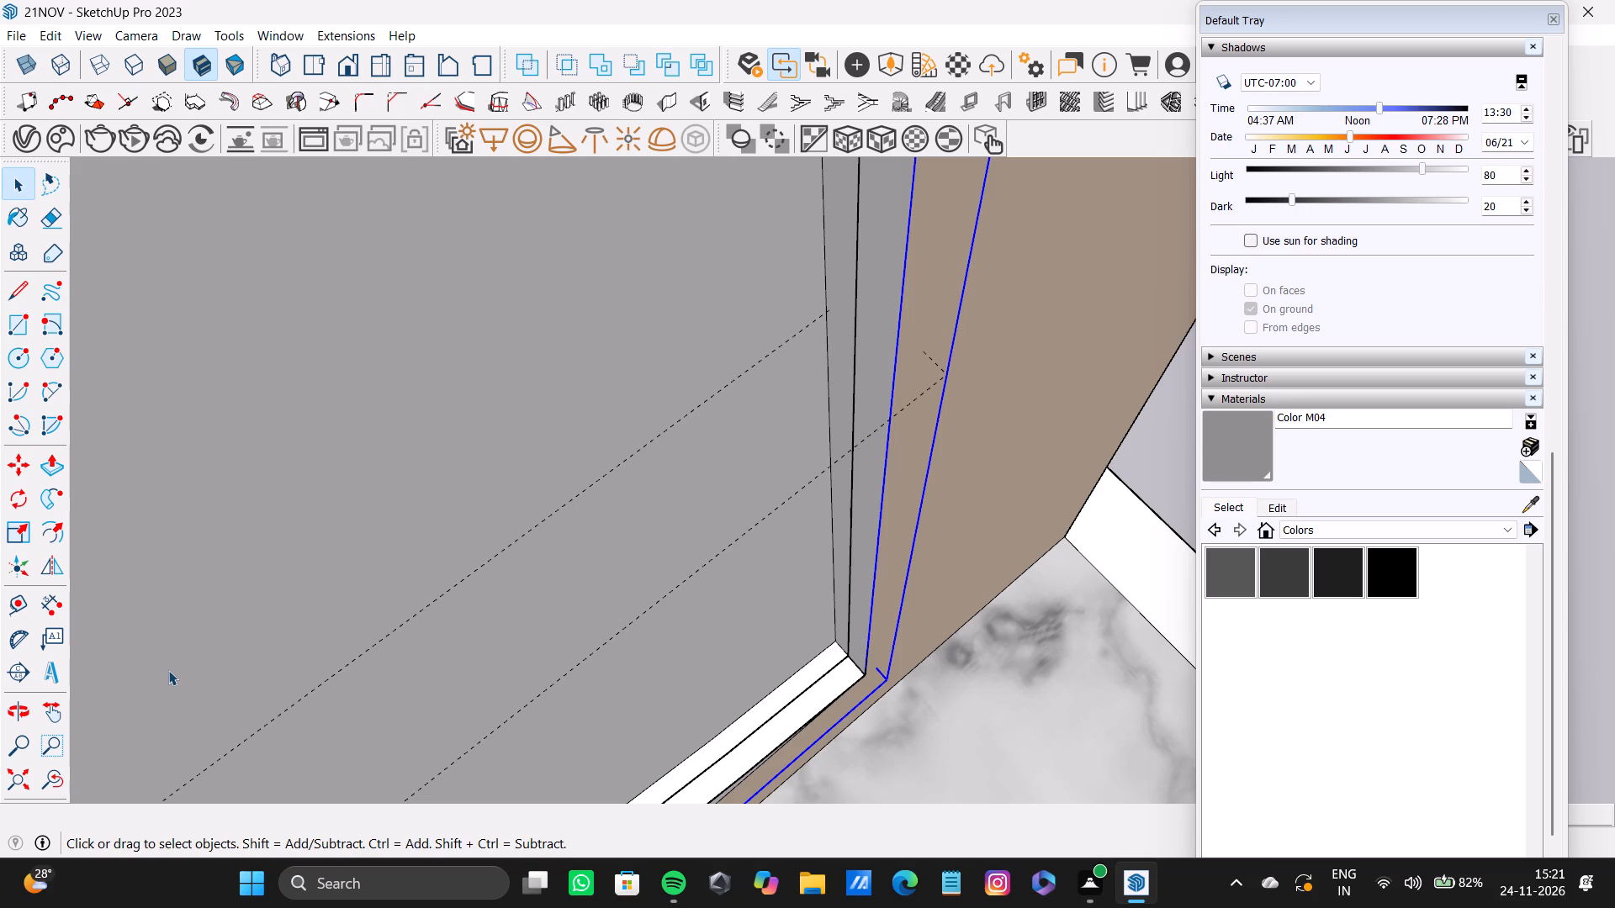
Examine the whole room model from outside, checking the recessed wall panel, the opposite decorated wall, the floor and the recessed ceiling.
{"action": "left_click", "coordinate": [23, 779]}
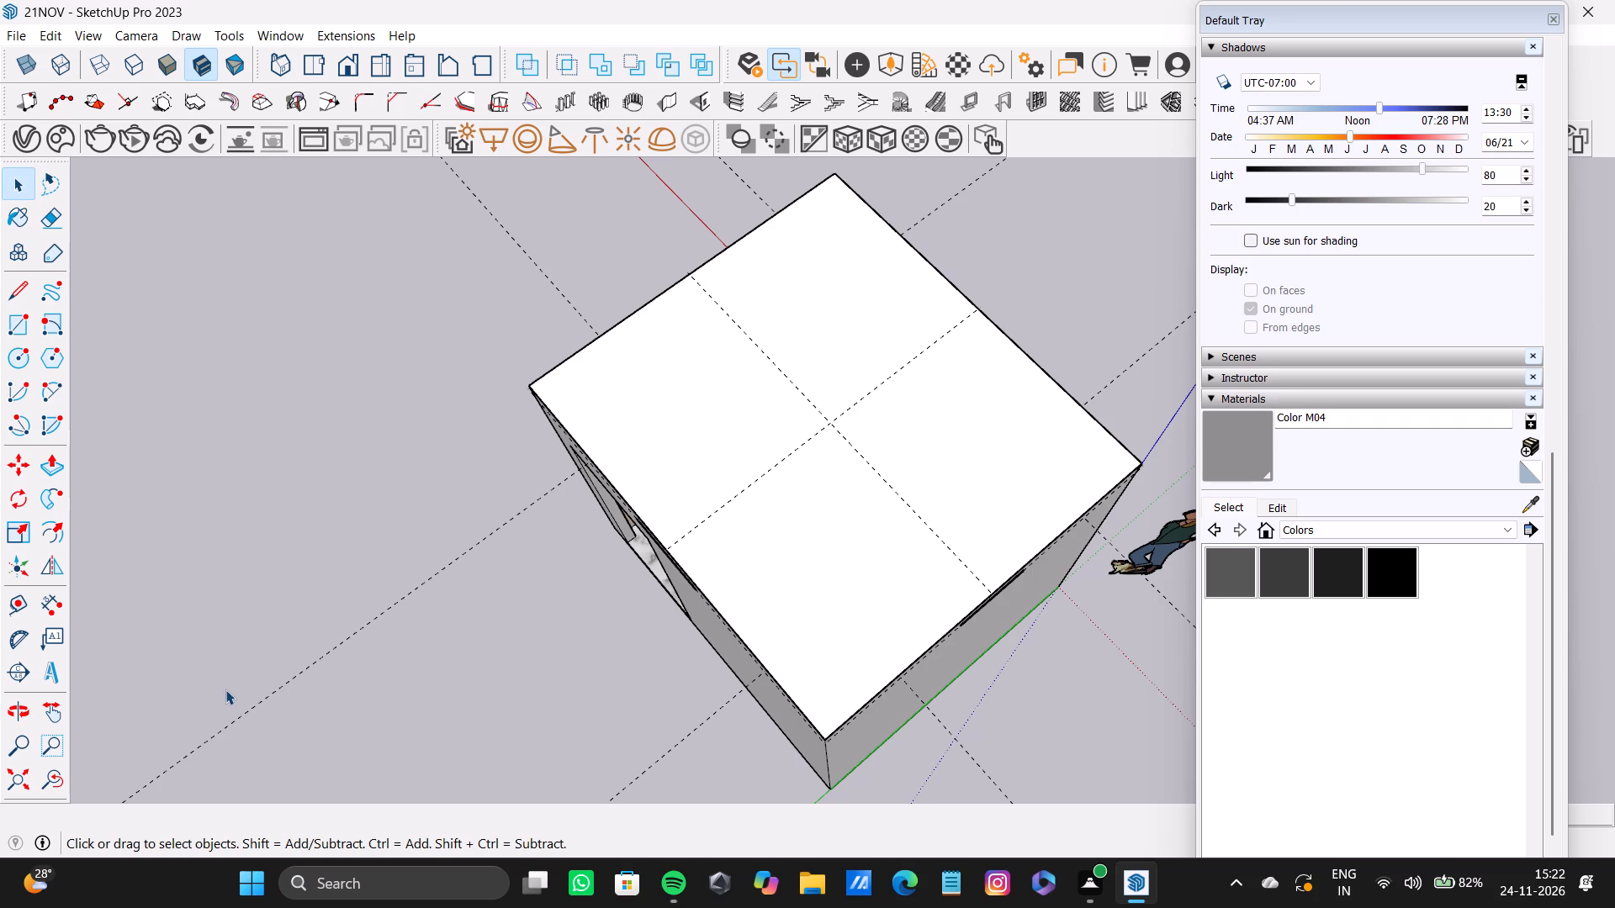
{"action": "left_click", "coordinate": [29, 788]}
{"action": "left_click", "coordinate": [14, 778]}
{"action": "middle_click_drag", "start_coordinate": [935, 557], "coordinate": [936, 556]}
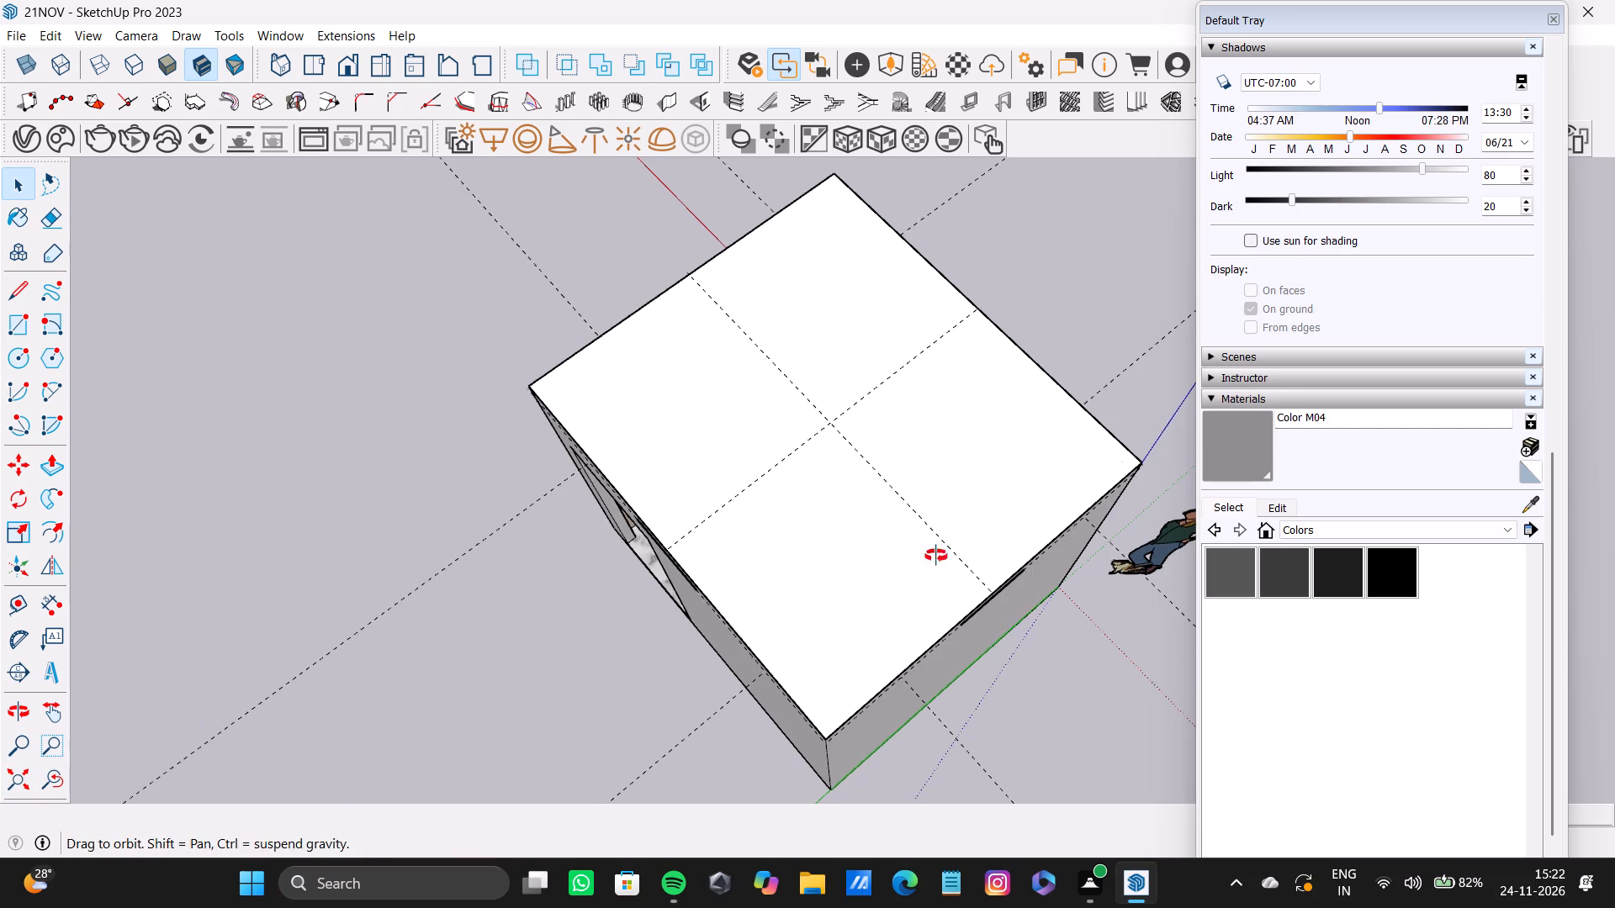
{"action": "middle_click_drag", "start_coordinate": [936, 556], "coordinate": [513, 363]}
{"action": "middle_click_drag", "start_coordinate": [935, 393], "coordinate": [469, 266]}
{"action": "scroll", "coordinate": [780, 482], "scroll_direction": "up", "scroll_amount": 4}
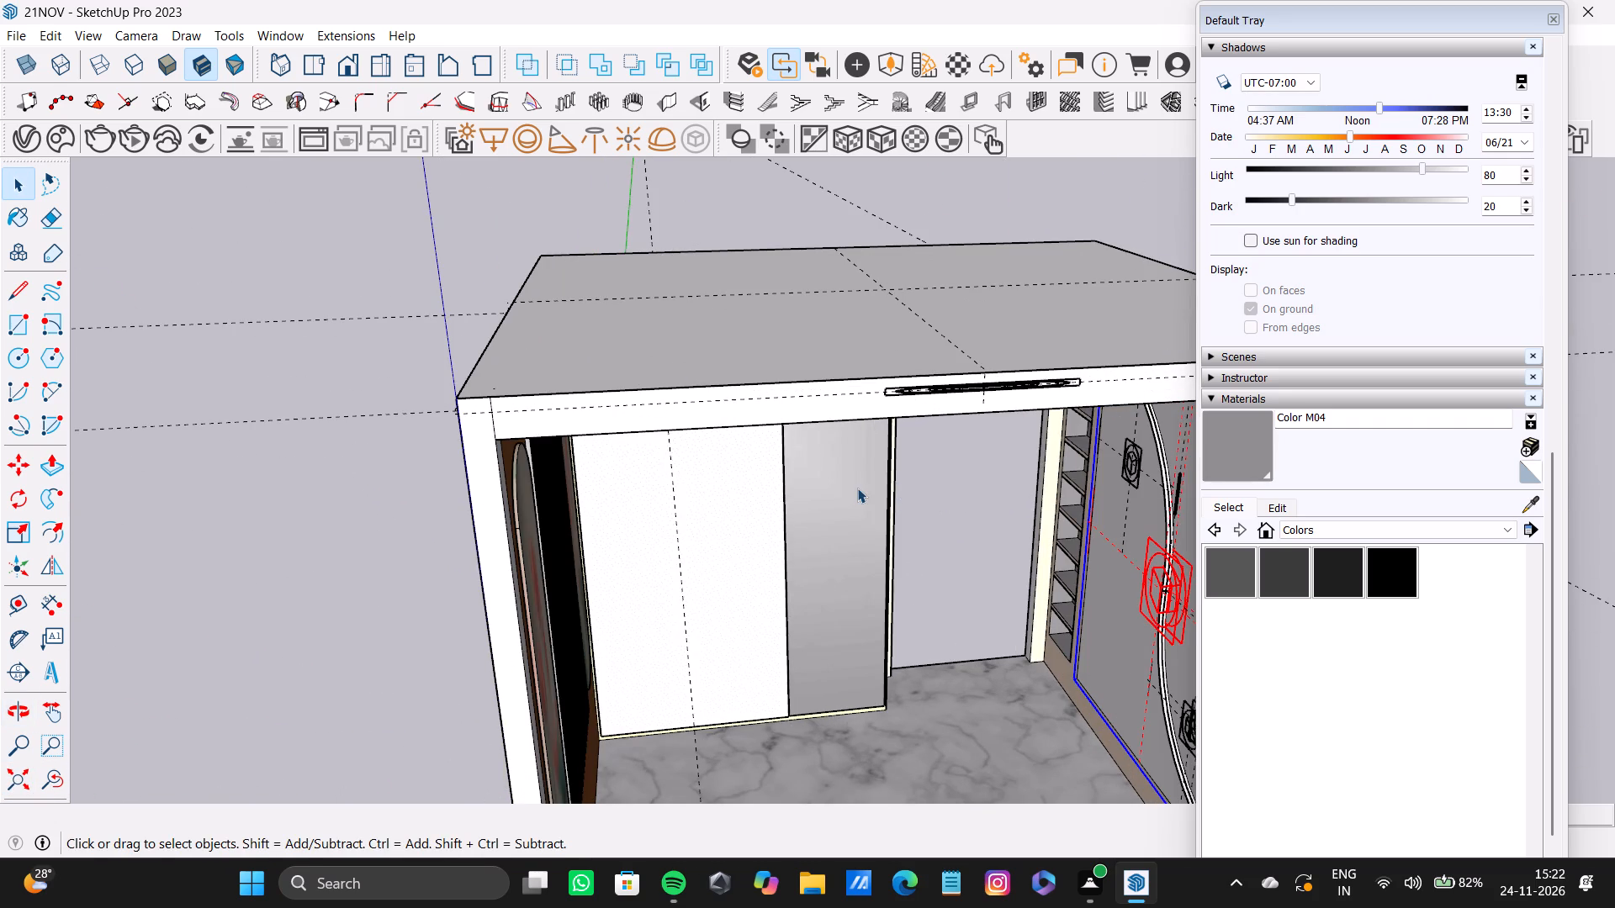
{"action": "scroll", "coordinate": [845, 490], "scroll_direction": "down", "scroll_amount": 7}
{"action": "middle_click_drag", "start_coordinate": [843, 492], "coordinate": [928, 296]}
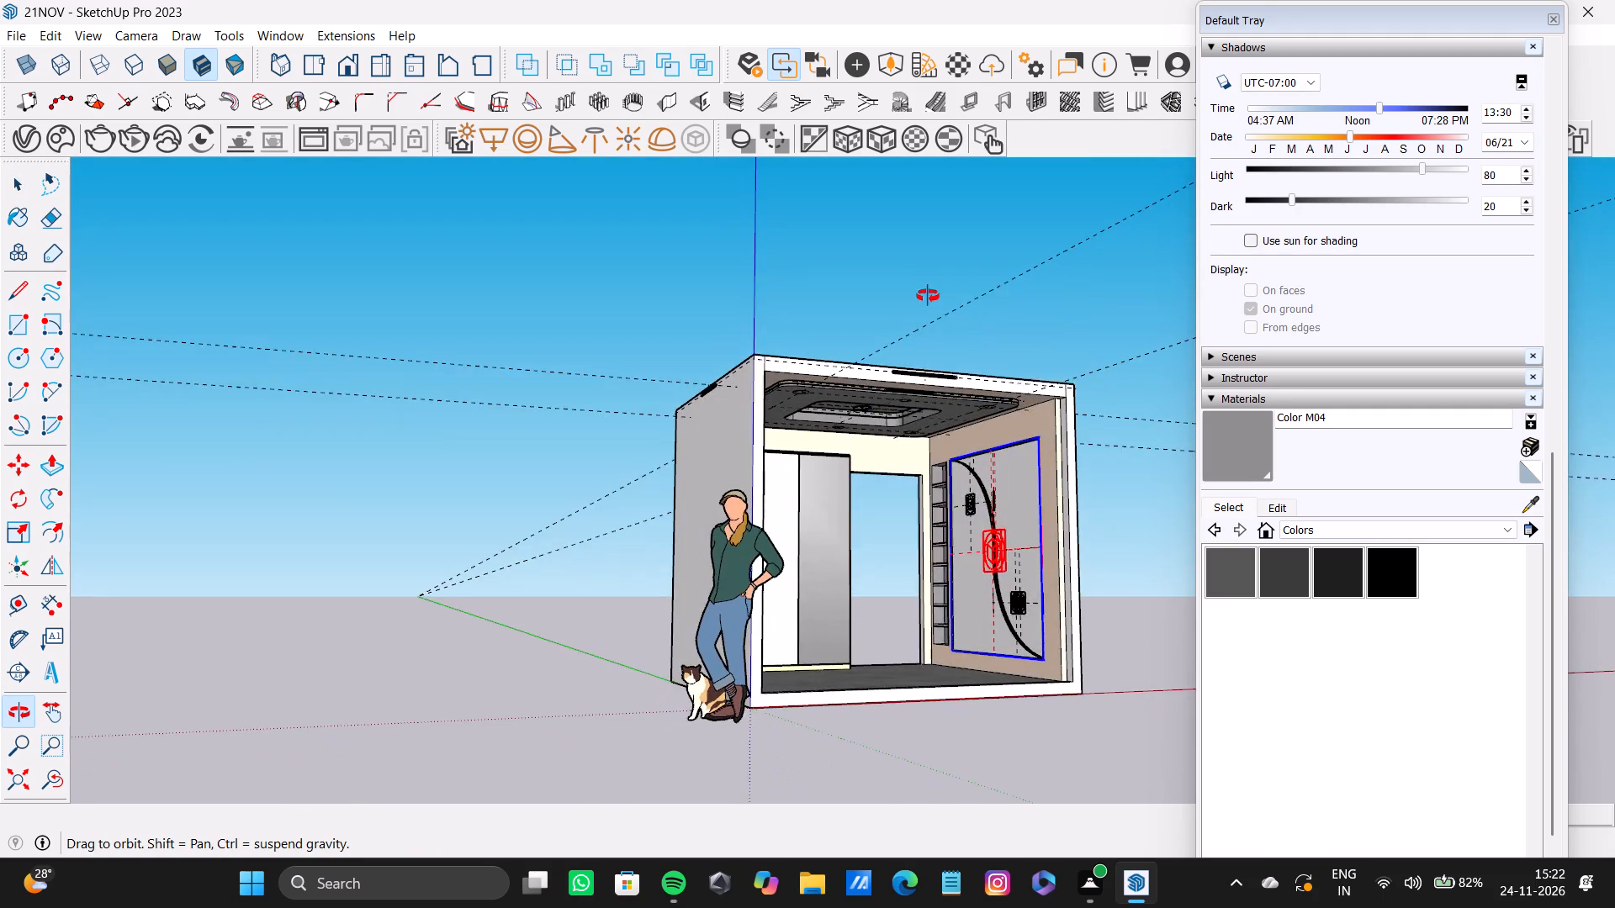
{"action": "middle_click_drag", "start_coordinate": [928, 296], "coordinate": [507, 316]}
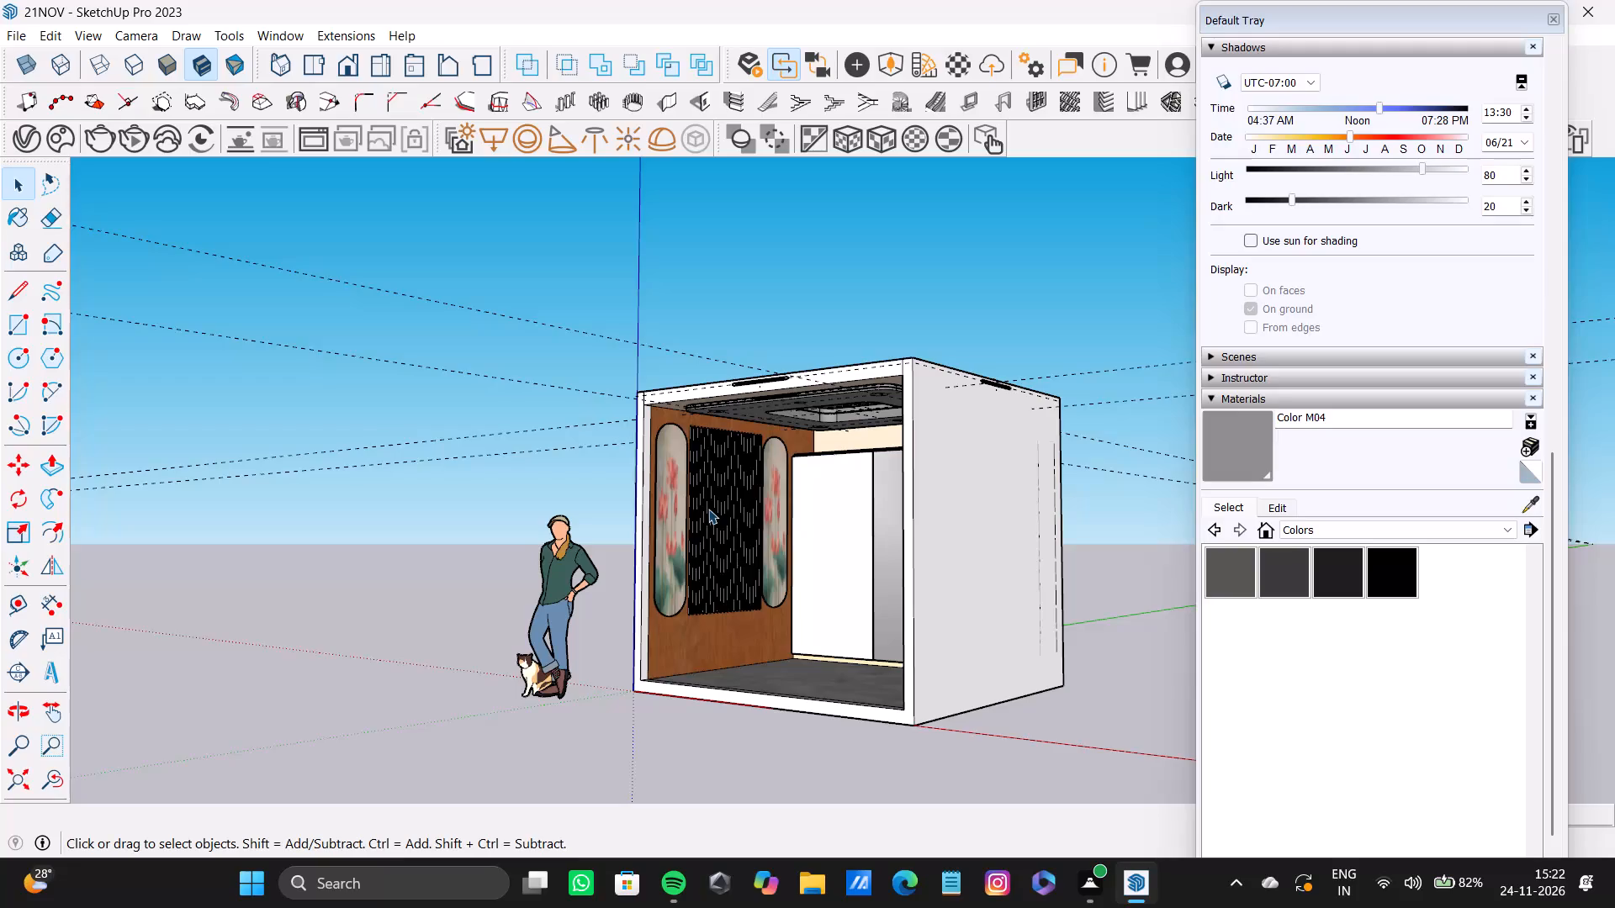
{"action": "middle_click_drag", "start_coordinate": [722, 552], "coordinate": [967, 630]}
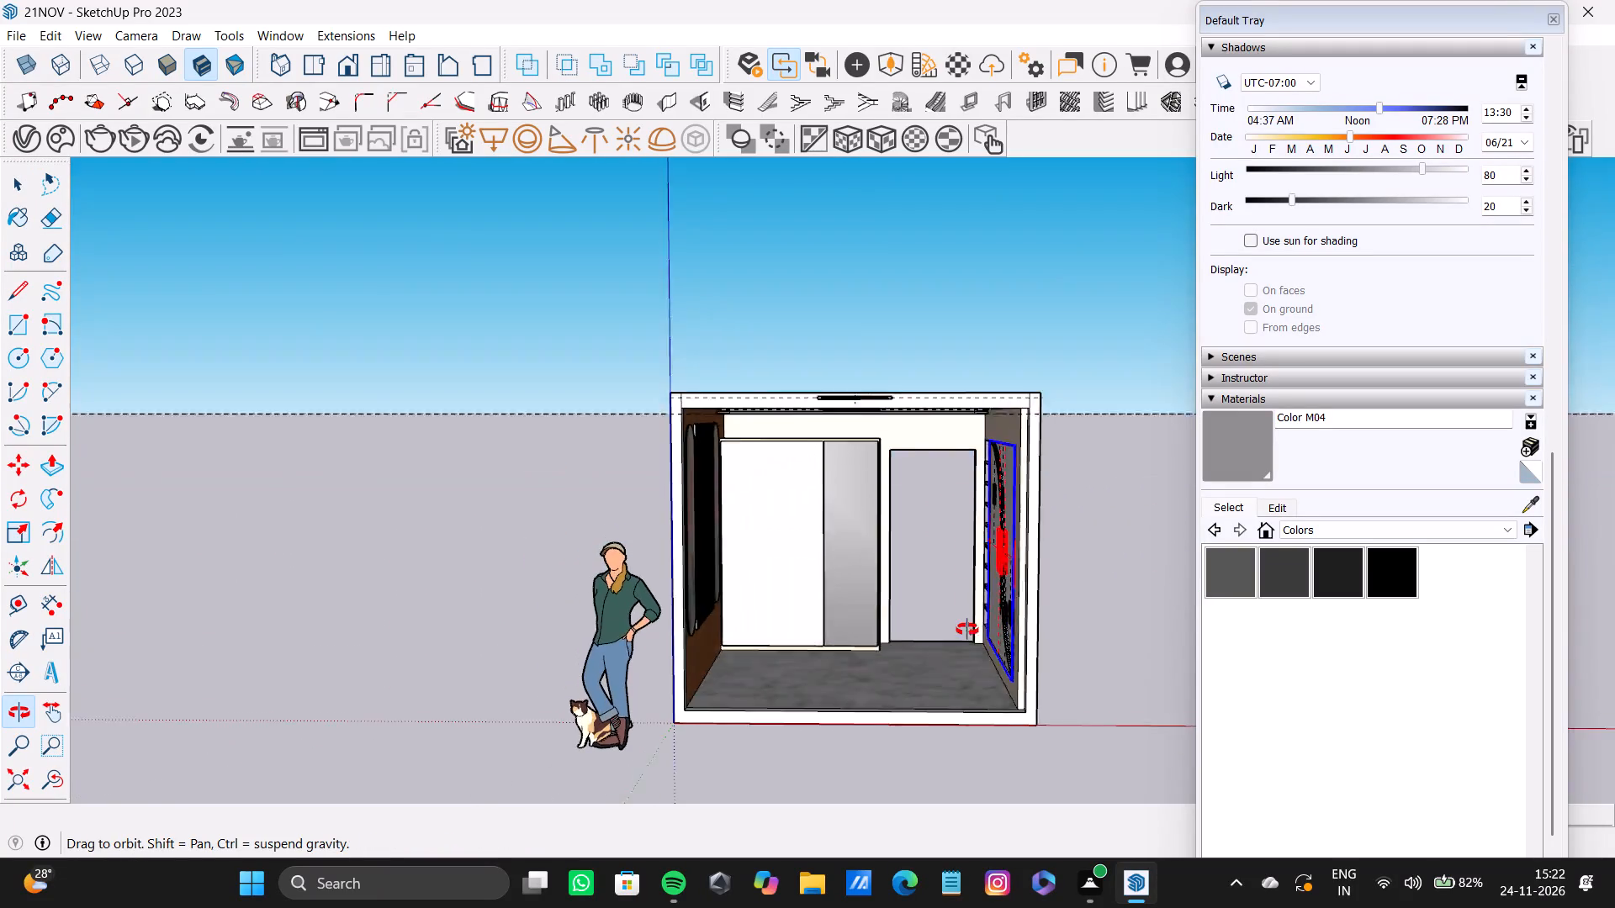
{"action": "middle_click_drag", "start_coordinate": [967, 630], "coordinate": [1106, 423]}
{"action": "middle_click_drag", "start_coordinate": [1071, 406], "coordinate": [704, 418]}
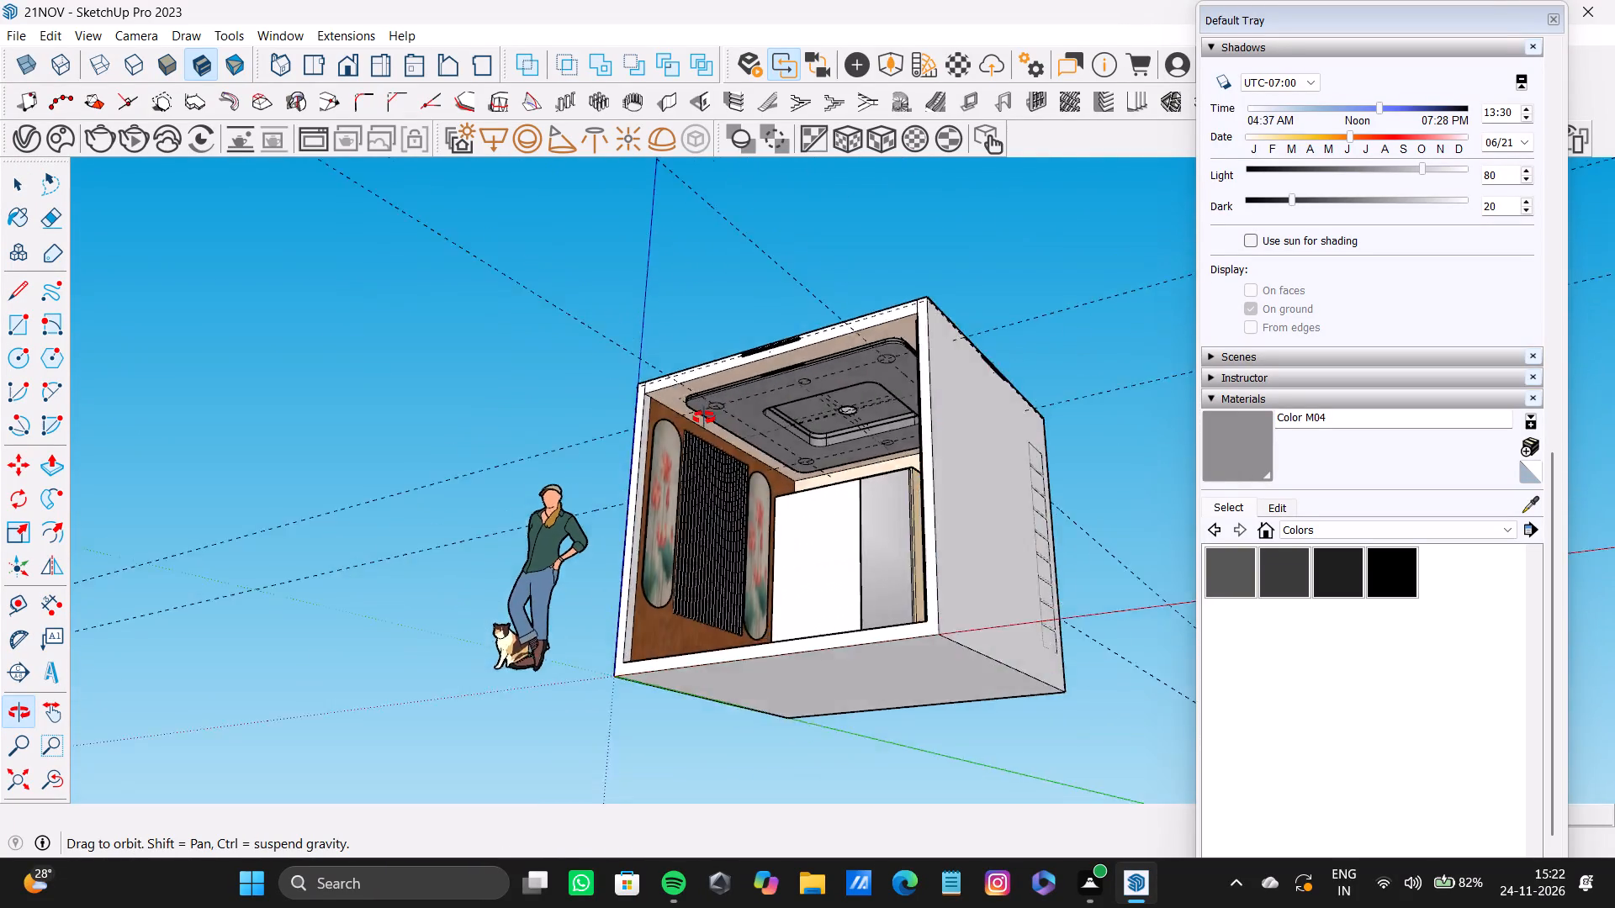
{"action": "middle_click_drag", "start_coordinate": [704, 418], "coordinate": [633, 609]}
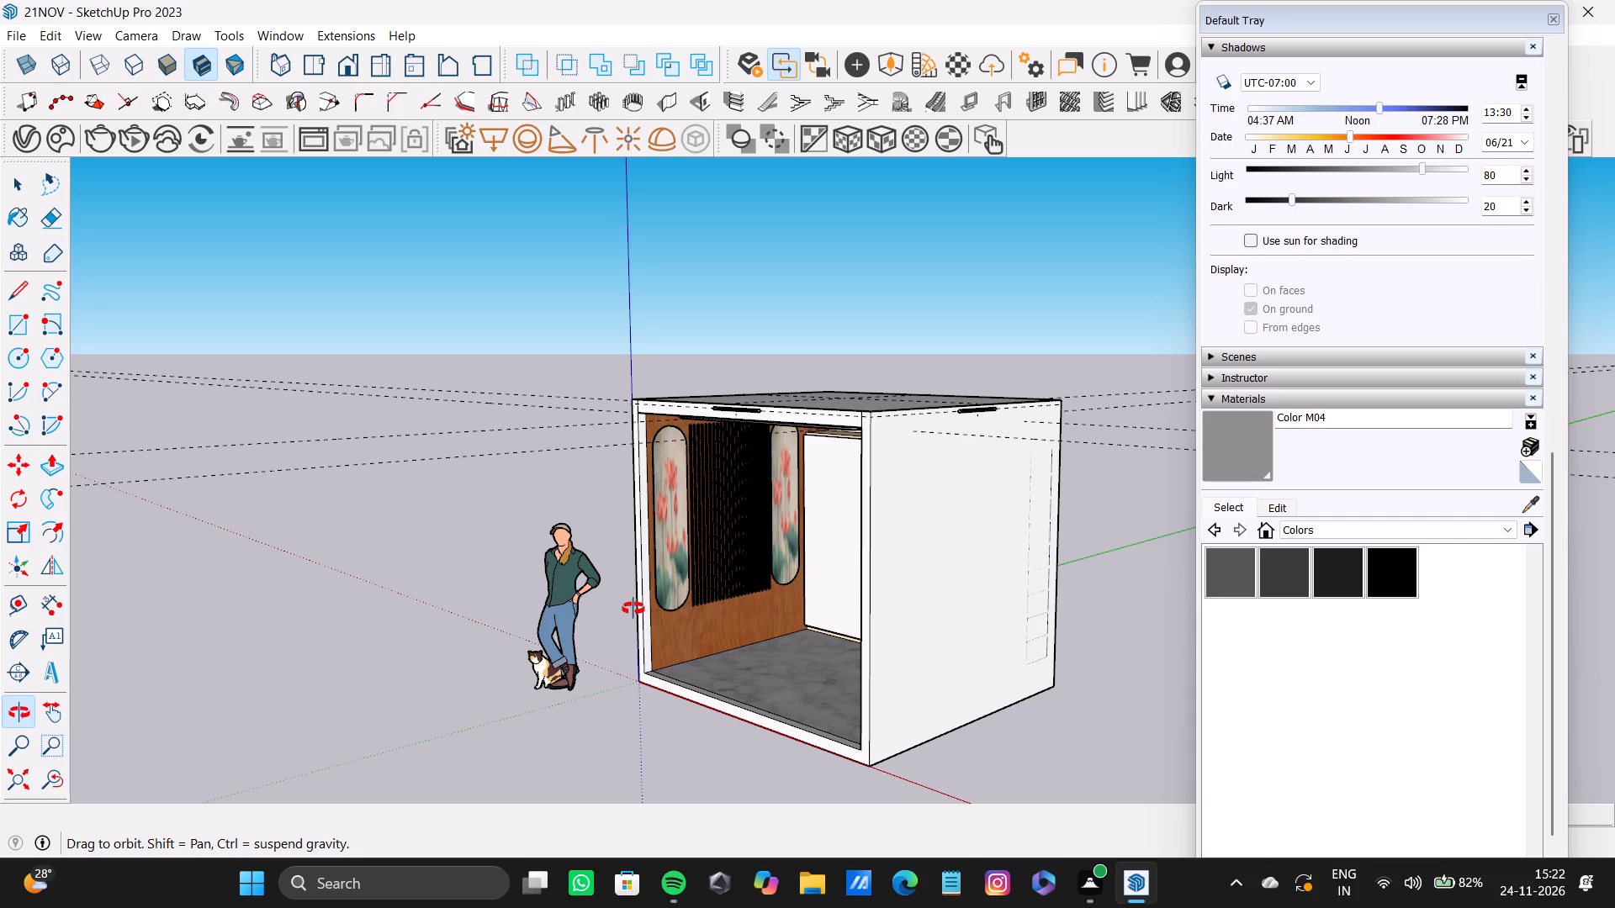
{"action": "middle_click_drag", "start_coordinate": [633, 609], "coordinate": [775, 721]}
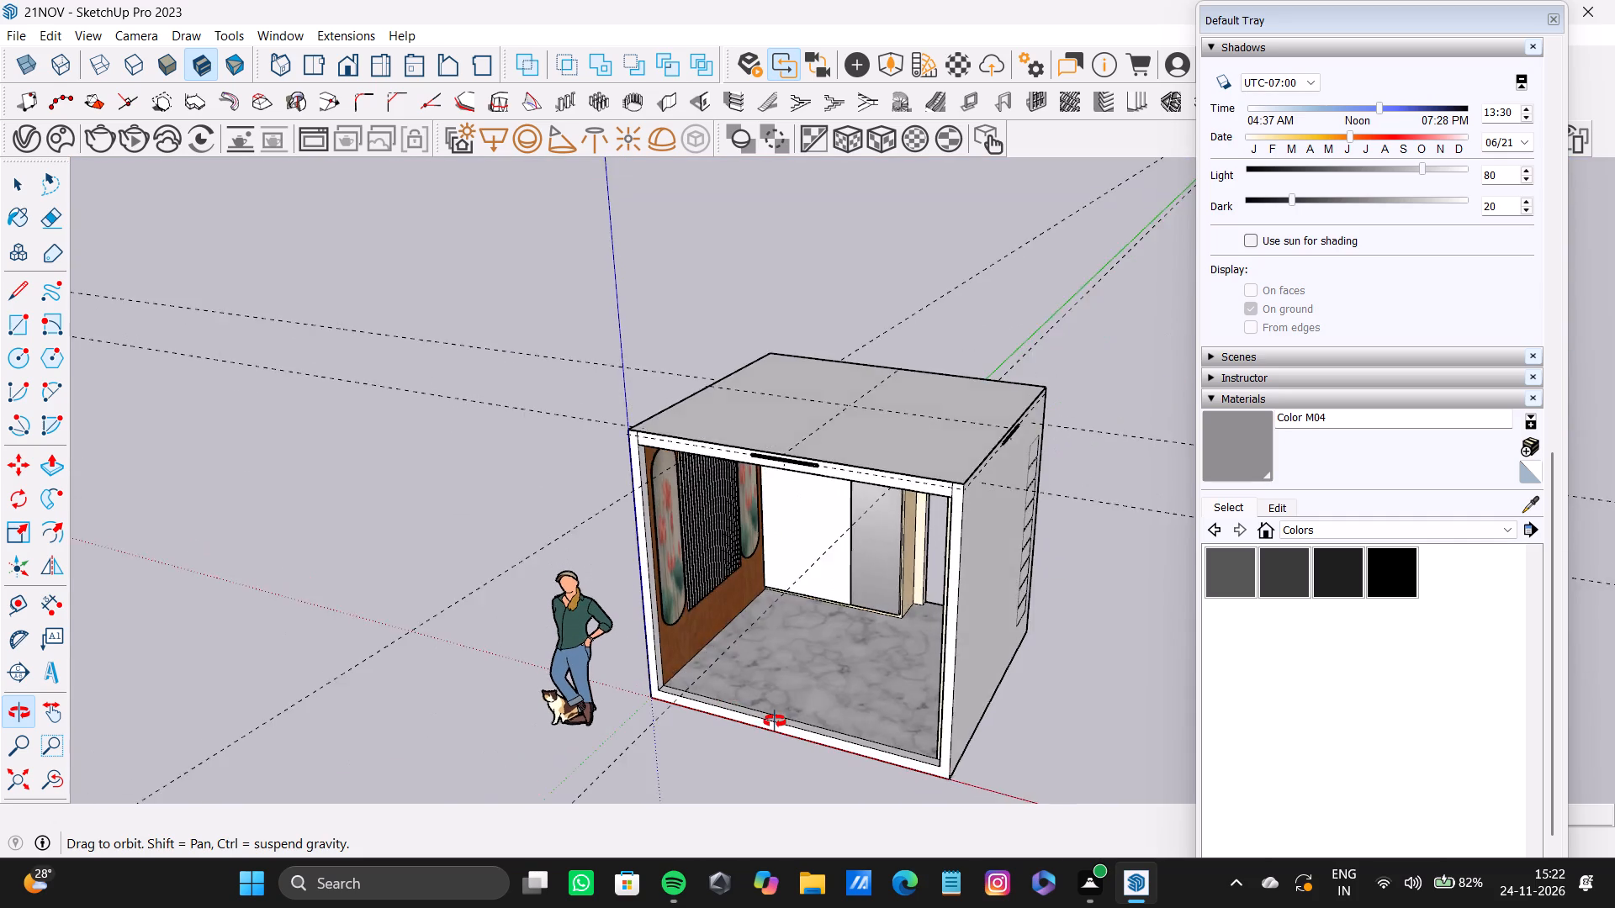
{"action": "middle_click_drag", "start_coordinate": [775, 721], "coordinate": [781, 677]}
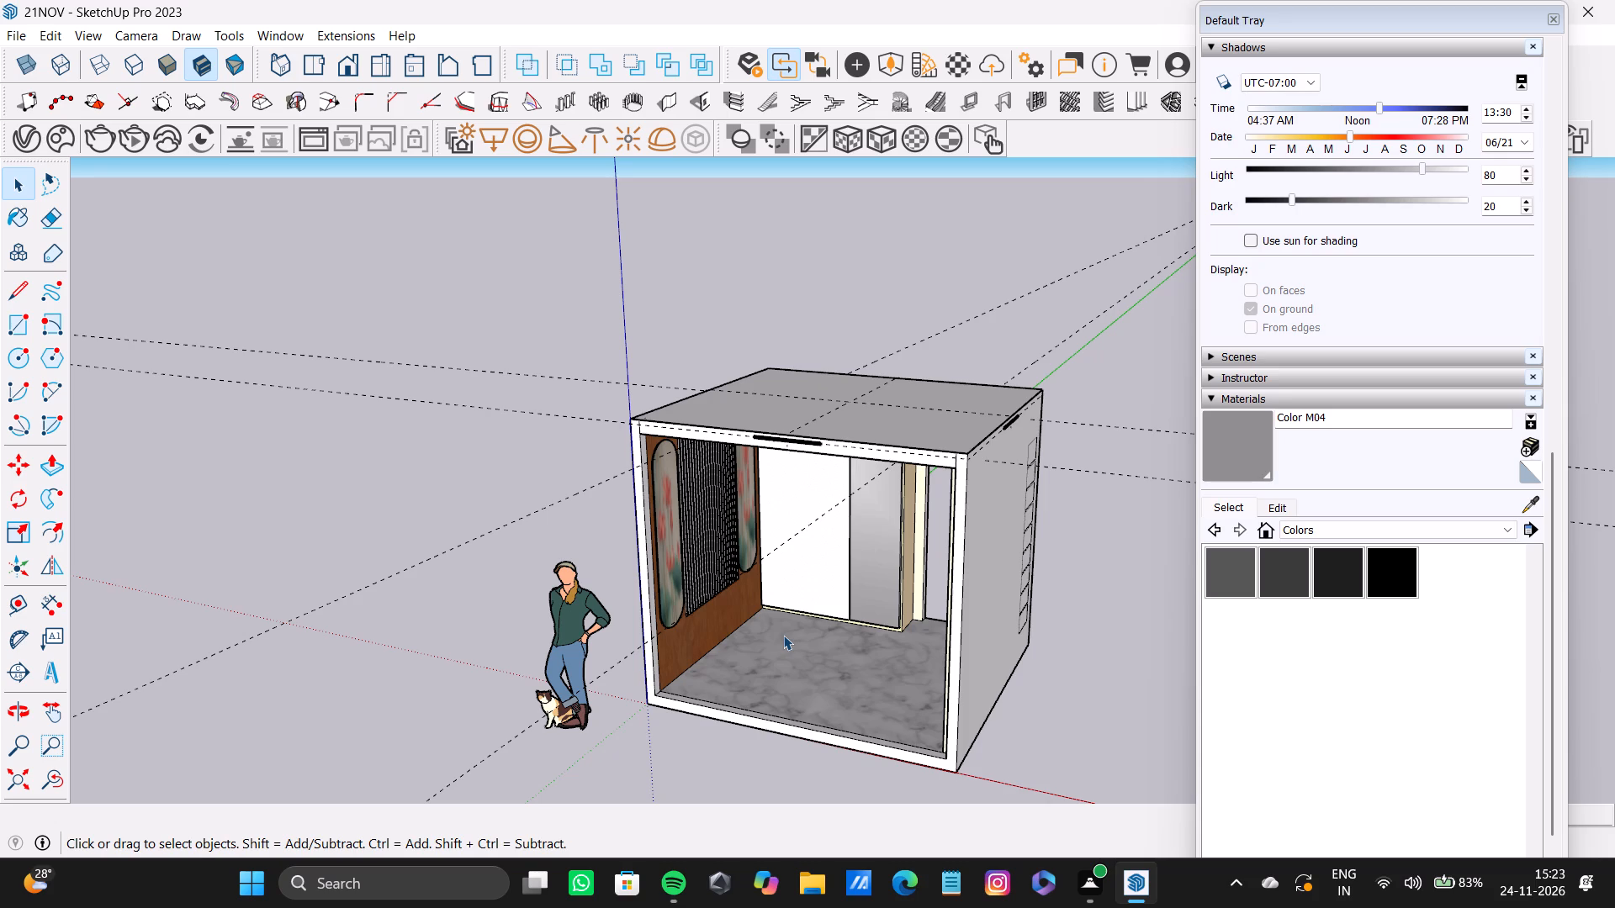
{"action": "scroll", "coordinate": [791, 629], "scroll_direction": "down", "scroll_amount": 5}
{"action": "middle_click_drag", "start_coordinate": [787, 634], "coordinate": [825, 367]}
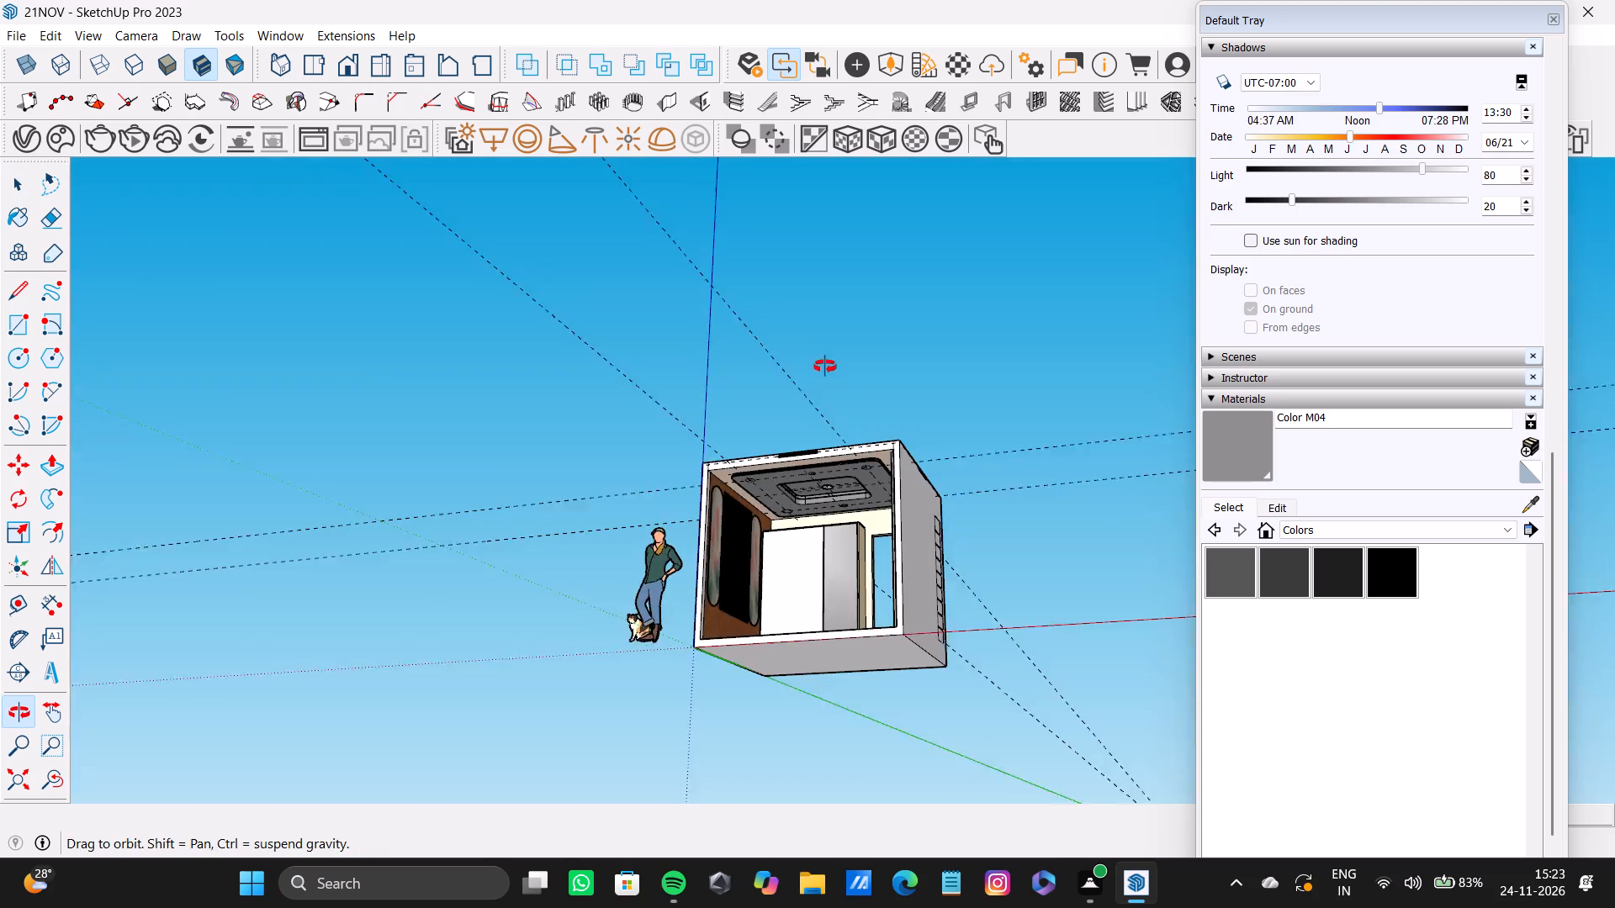
{"action": "middle_click_drag", "start_coordinate": [825, 367], "coordinate": [828, 360]}
{"action": "scroll", "coordinate": [821, 488], "scroll_direction": "up", "scroll_amount": 8}
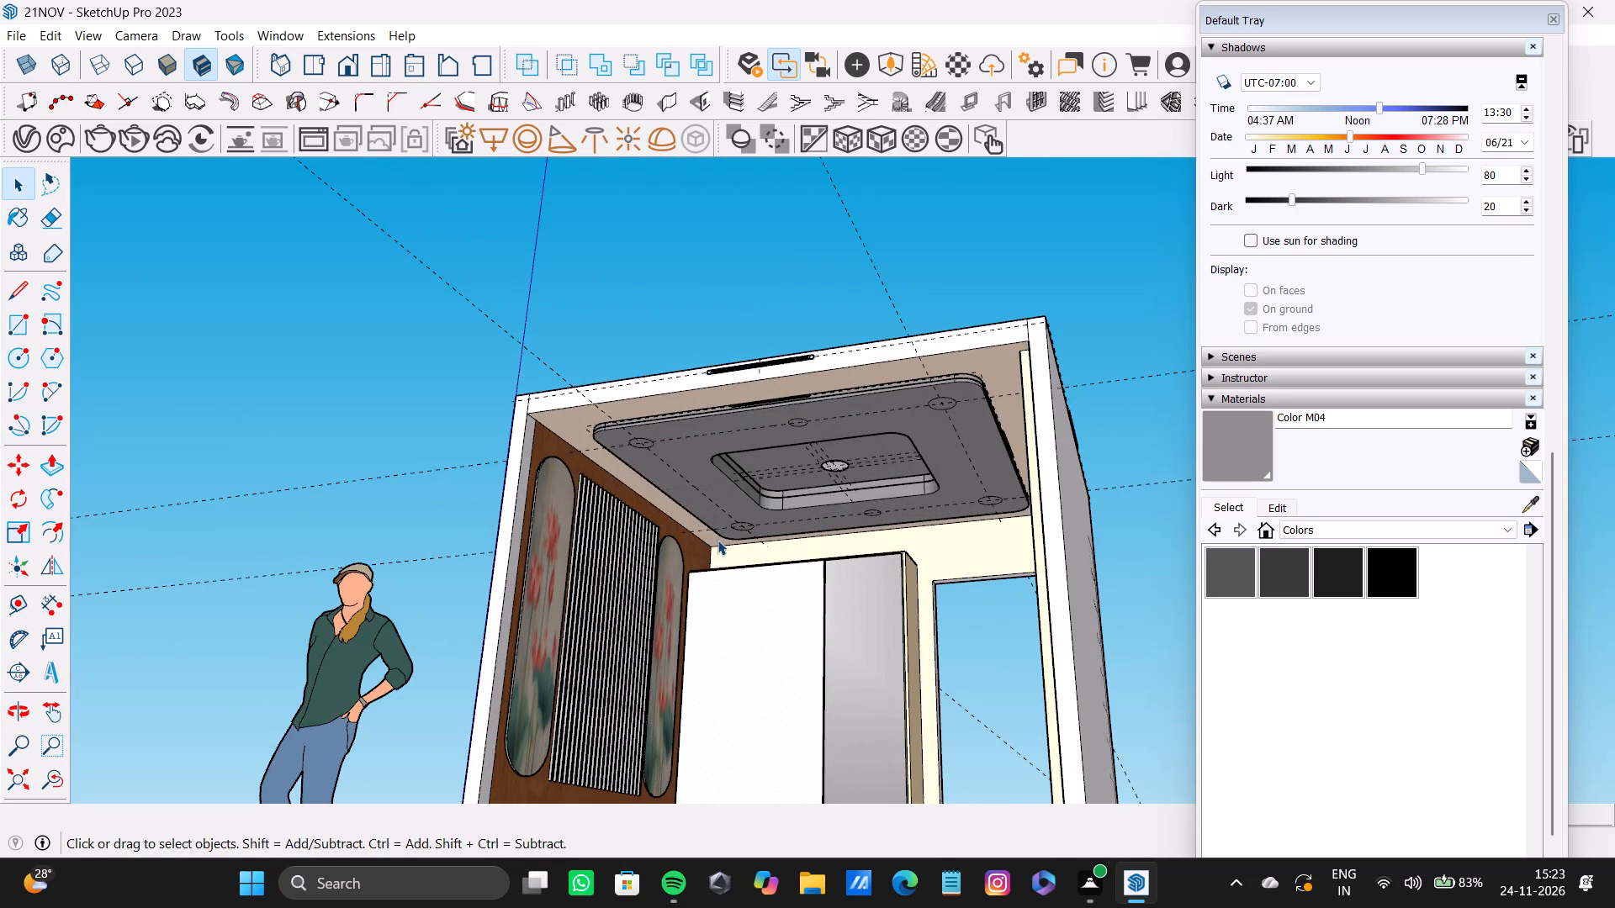
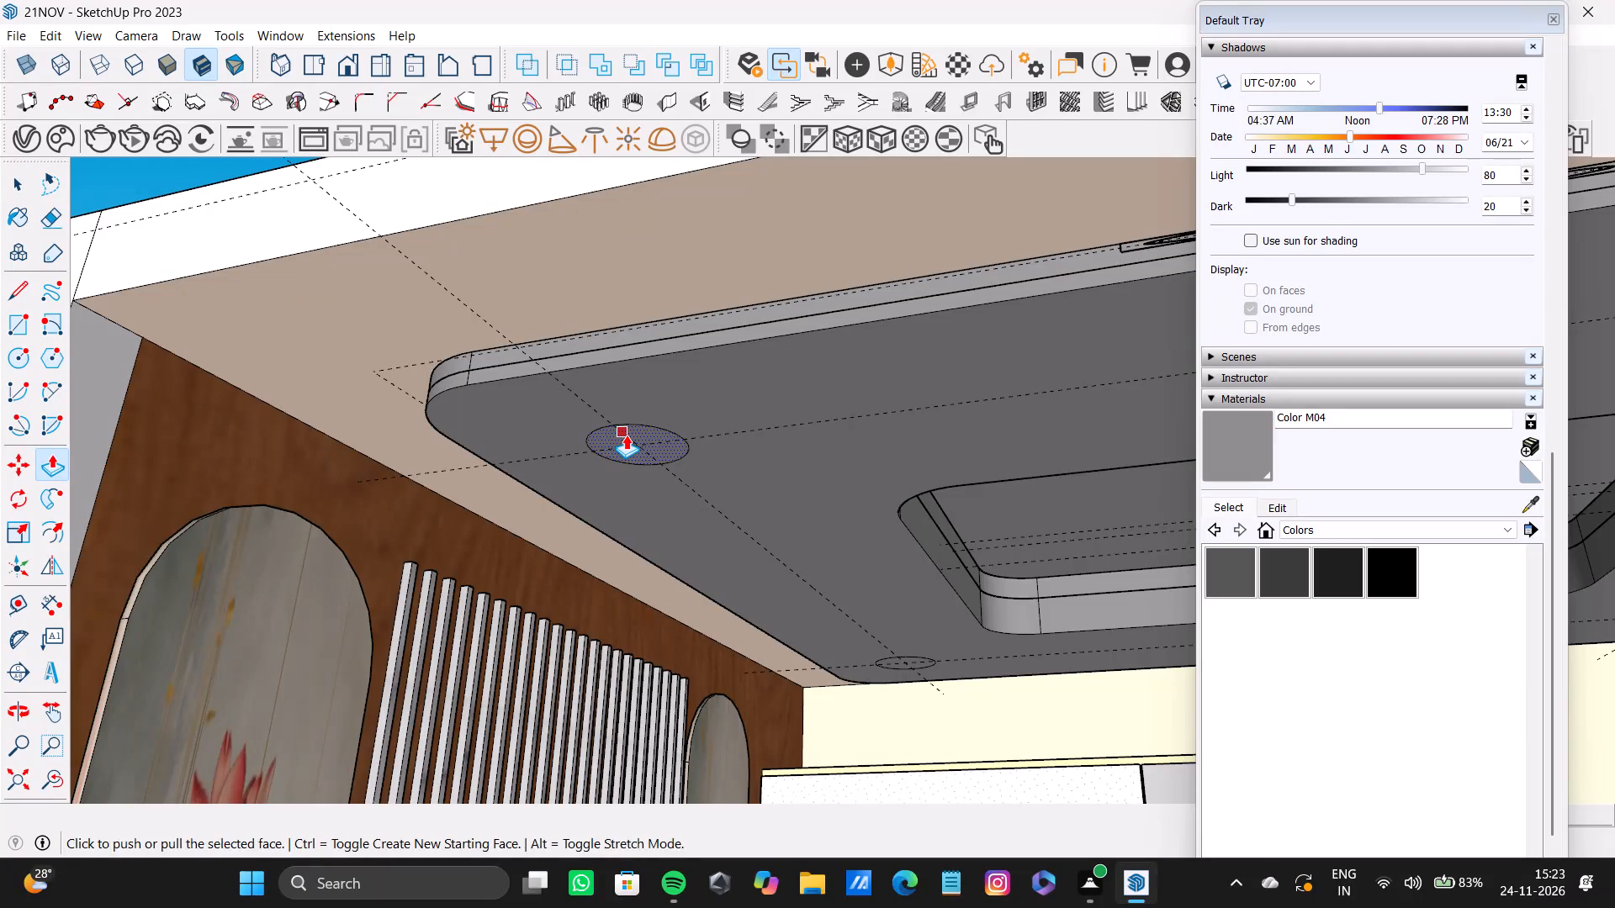
Push the circle at the ceiling panel's front corner beside the slatted wall up into a shallow round recess.
{"action": "left_click", "coordinate": [627, 435]}
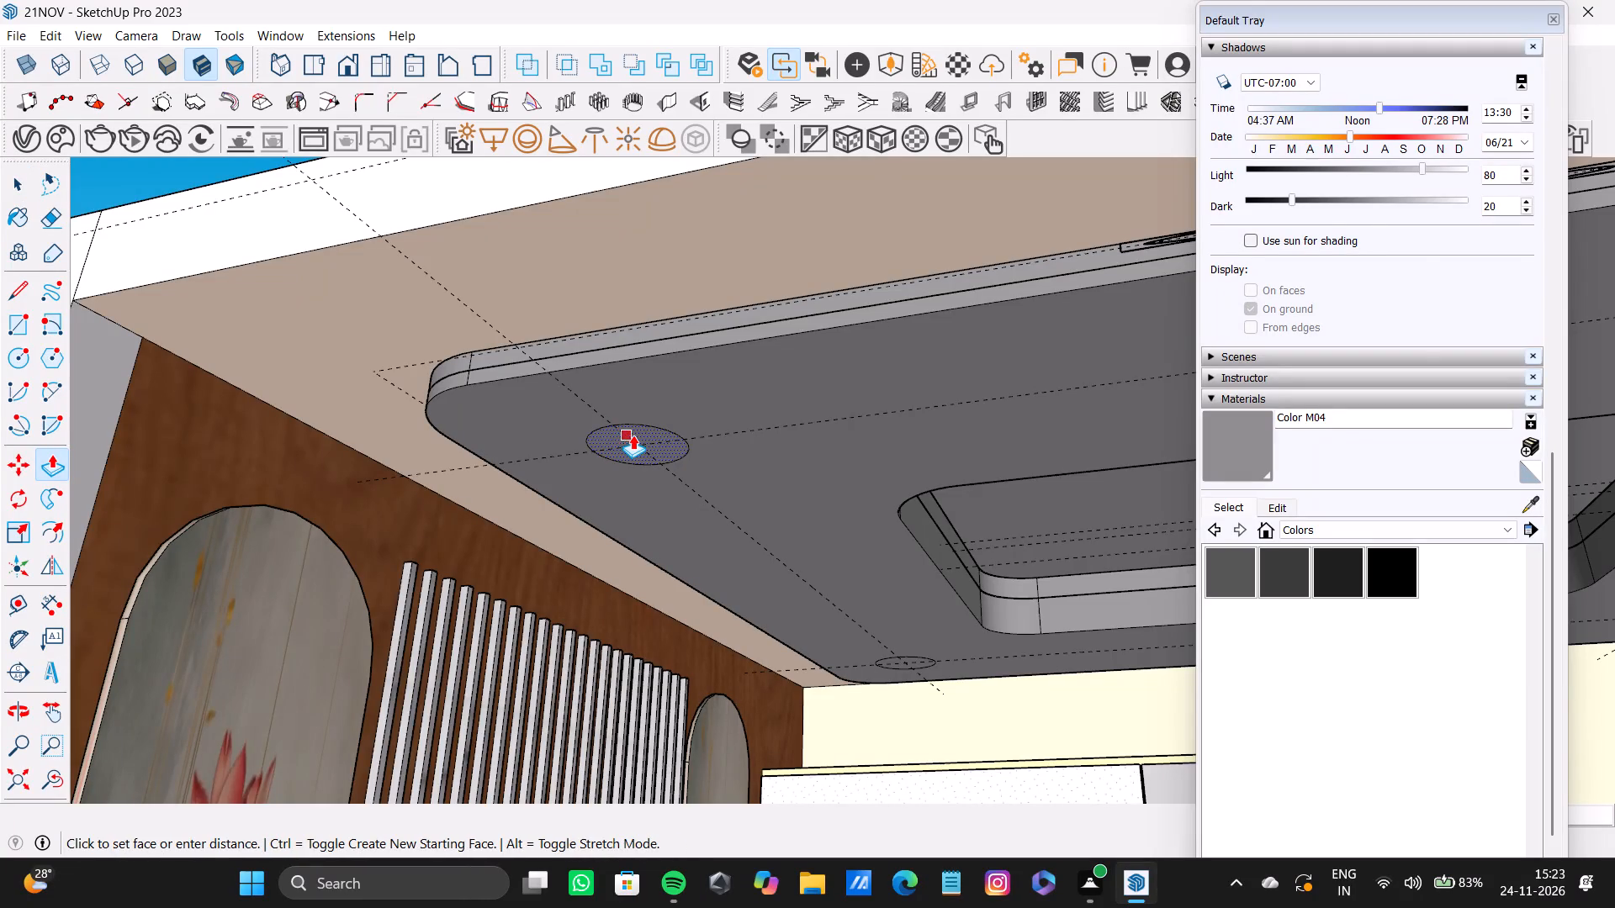
{"action": "scroll", "coordinate": [659, 442], "scroll_direction": "up", "scroll_amount": 7}
{"action": "left_click_drag", "start_coordinate": [666, 441], "coordinate": [665, 438]}
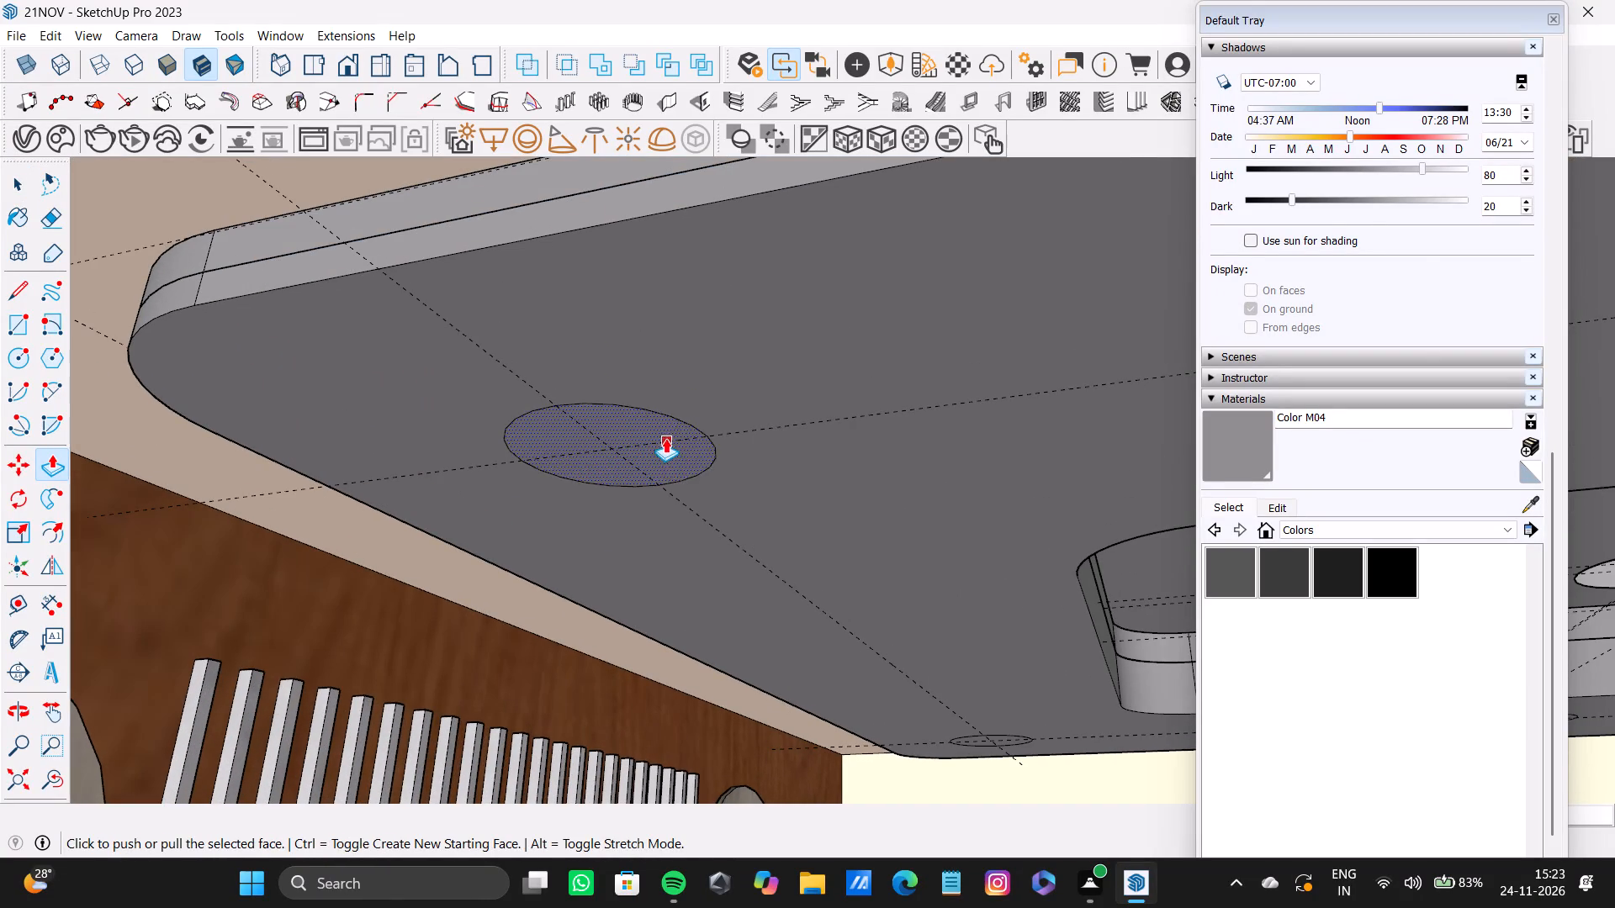
{"action": "left_click_drag", "start_coordinate": [665, 438], "coordinate": [661, 417]}
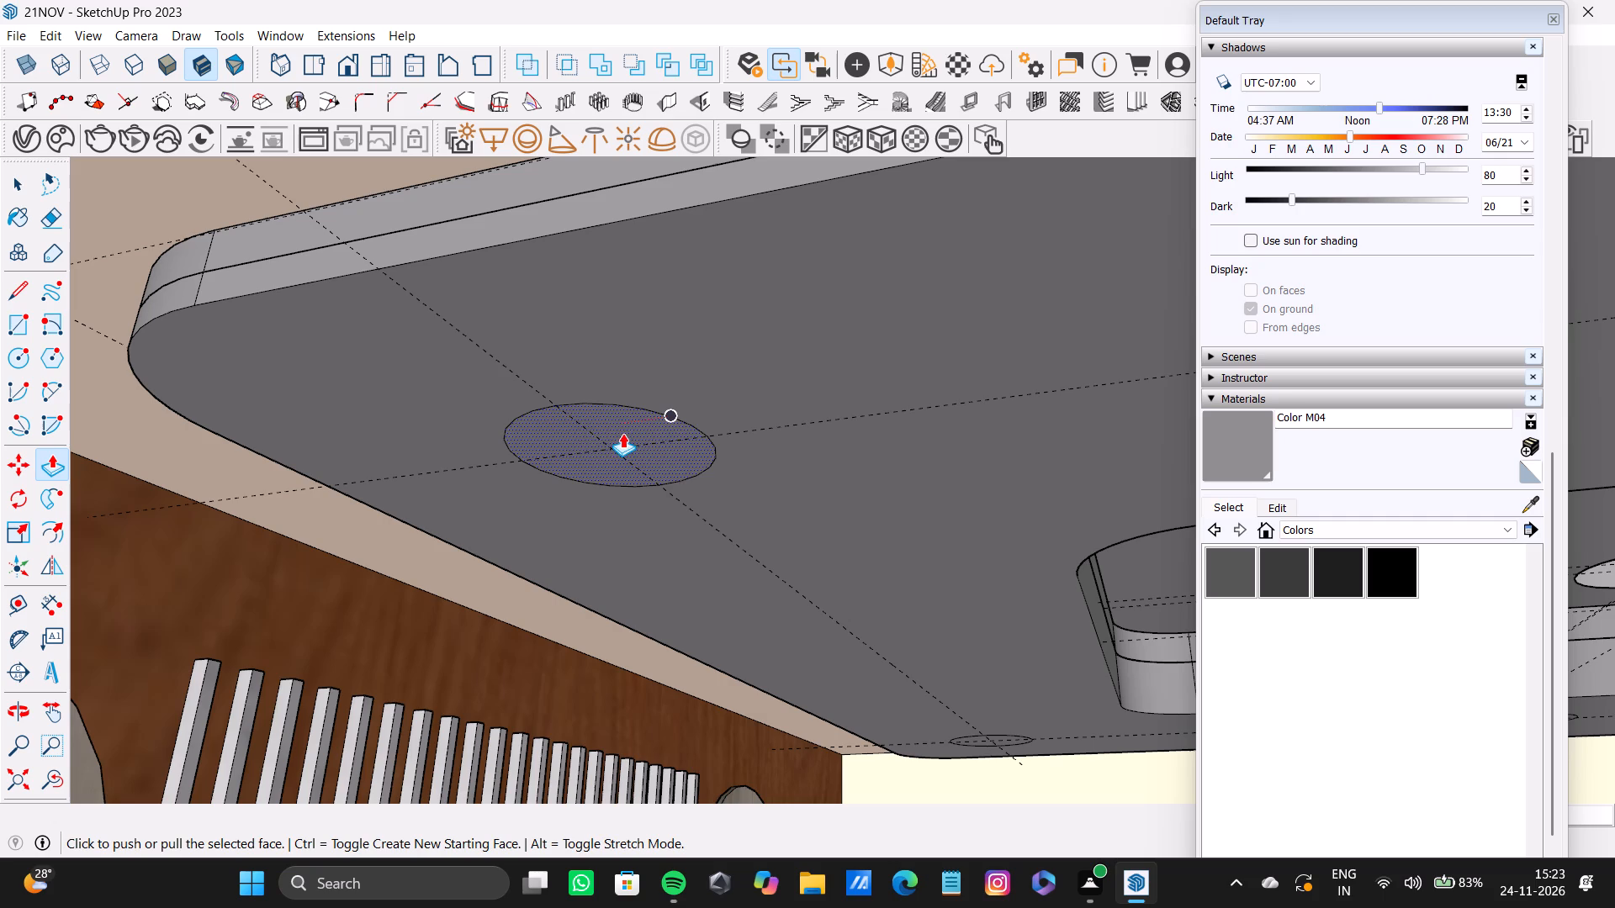
{"action": "left_click_drag", "start_coordinate": [616, 422], "coordinate": [622, 409]}
{"action": "scroll", "coordinate": [584, 466], "scroll_direction": "up", "scroll_amount": 4}
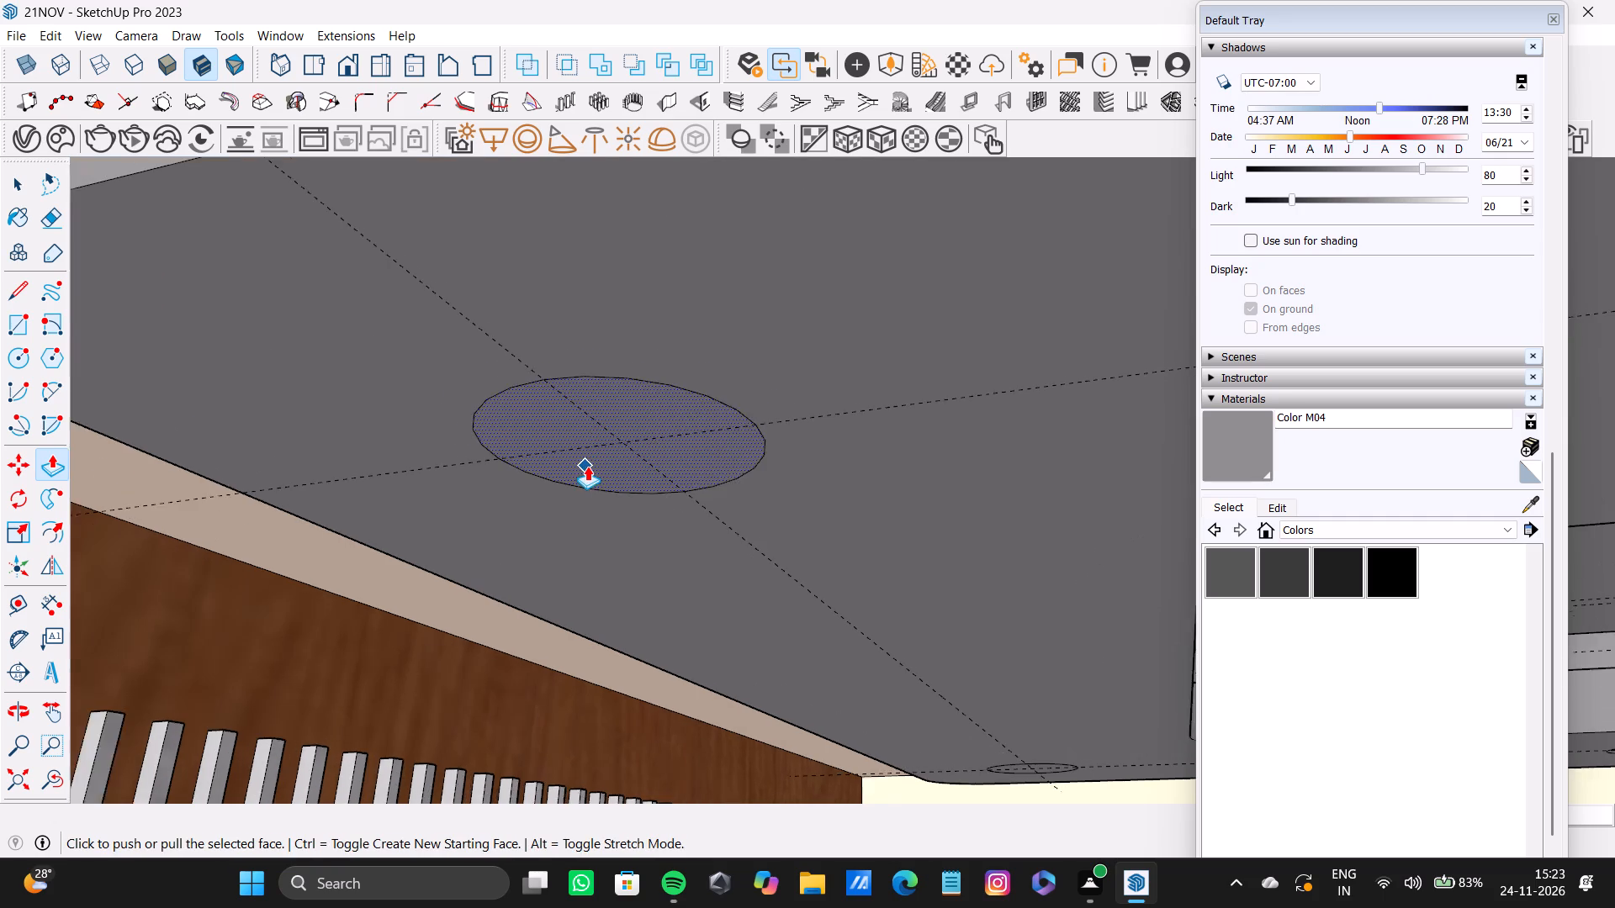
{"action": "scroll", "coordinate": [587, 466], "scroll_direction": "up", "scroll_amount": 2}
{"action": "left_click_drag", "start_coordinate": [588, 466], "coordinate": [601, 446]}
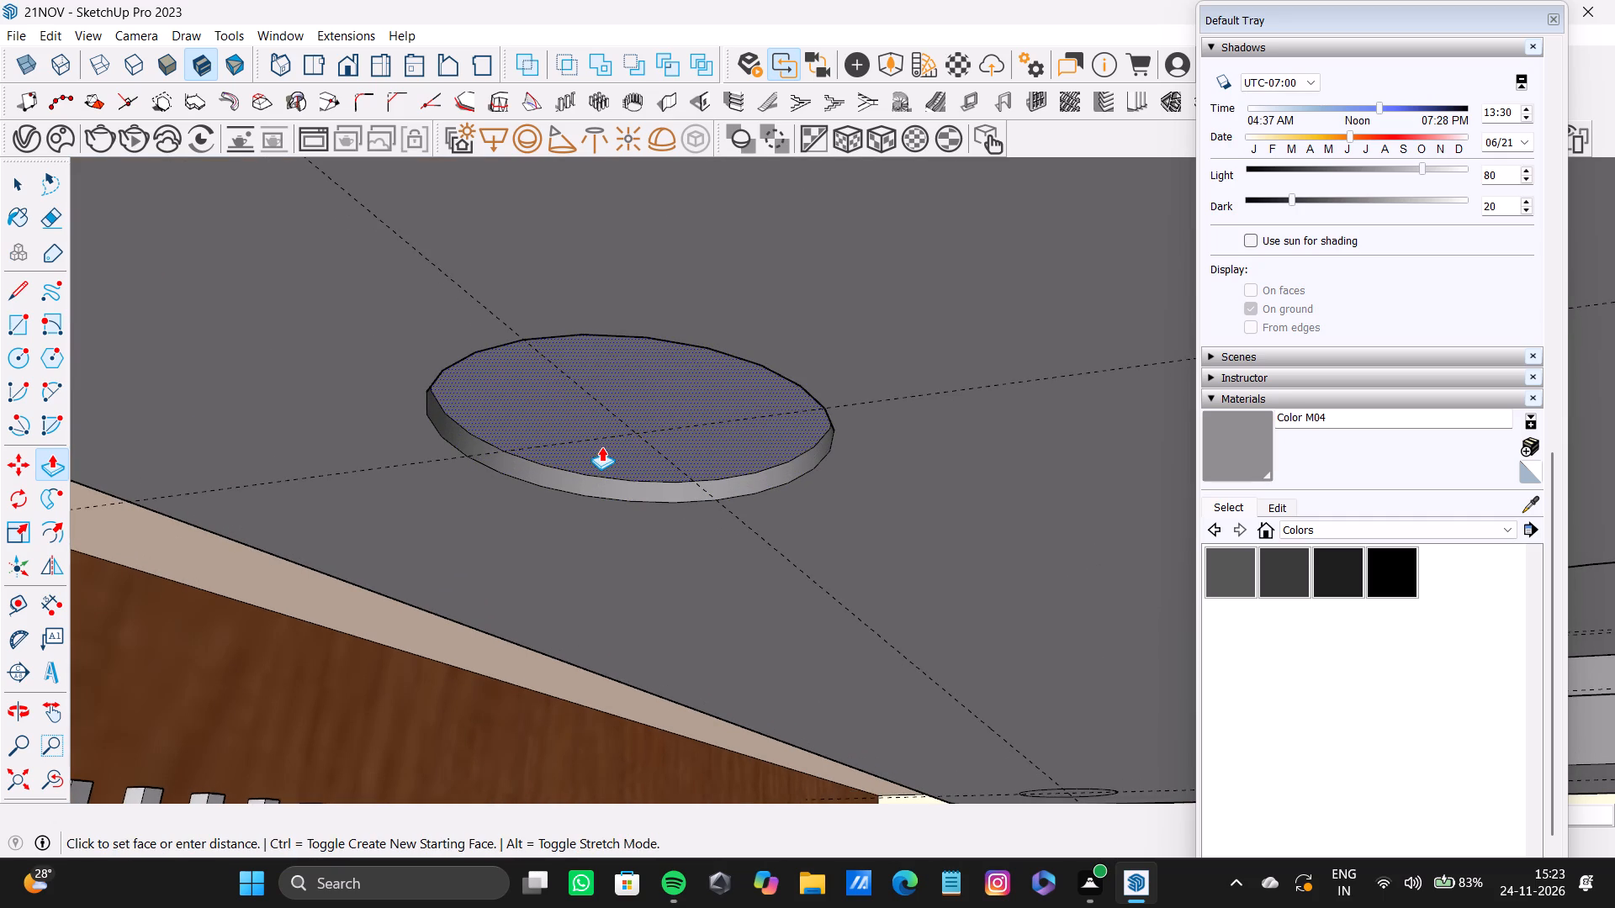
{"action": "left_click_drag", "start_coordinate": [601, 446], "coordinate": [602, 450]}
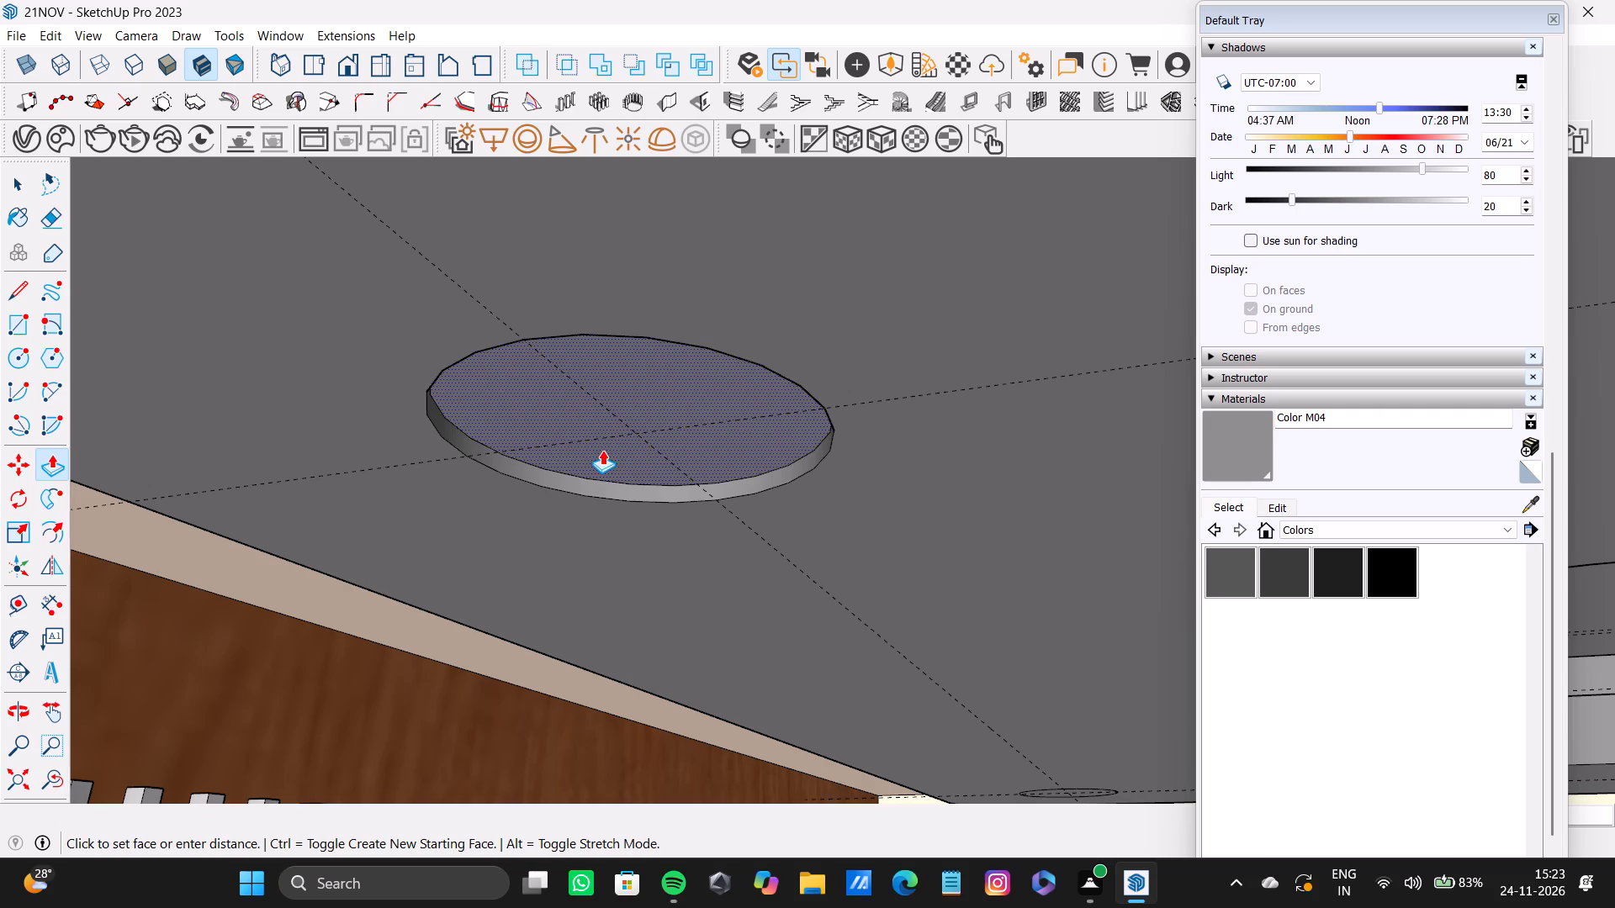
{"action": "left_click_drag", "start_coordinate": [602, 450], "coordinate": [604, 447]}
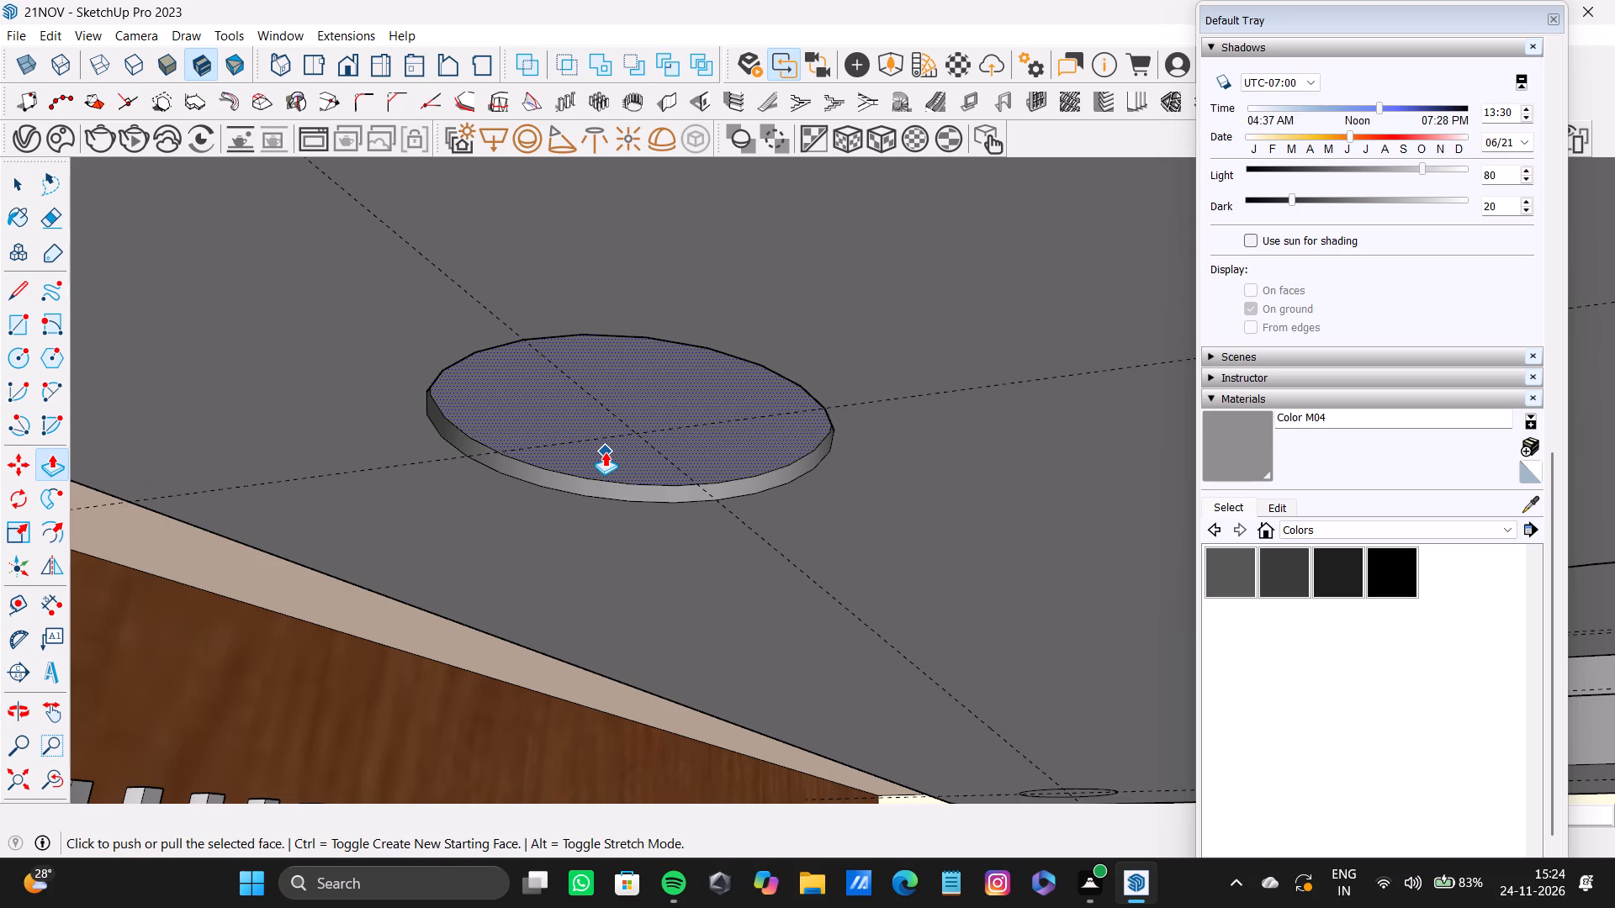
Push the circle at the ceiling panel's back corner beside the slatted wall up into a matching shallow recess.
{"action": "scroll", "coordinate": [605, 451], "scroll_direction": "down", "scroll_amount": 8}
{"action": "middle_click_drag", "start_coordinate": [800, 505], "coordinate": [656, 377], "text": "shift"}
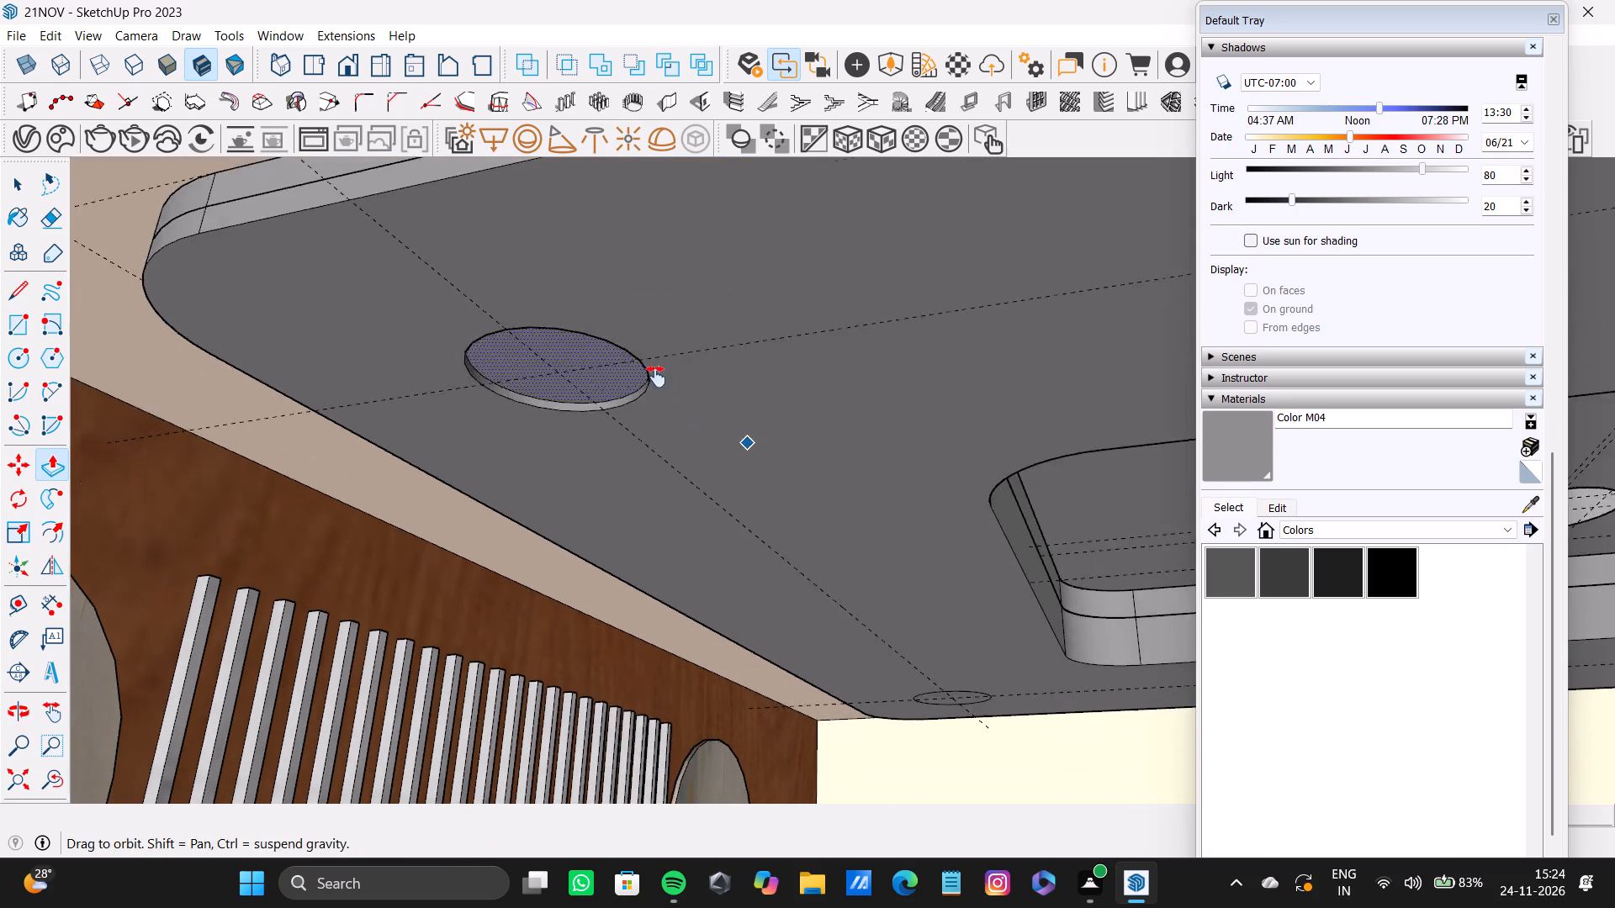
{"action": "middle_click_drag", "start_coordinate": [656, 377], "coordinate": [616, 323], "text": "shift"}
{"action": "scroll", "coordinate": [935, 687], "scroll_direction": "up", "scroll_amount": 11}
{"action": "key", "text": "space"}
{"action": "left_click", "coordinate": [903, 596]}
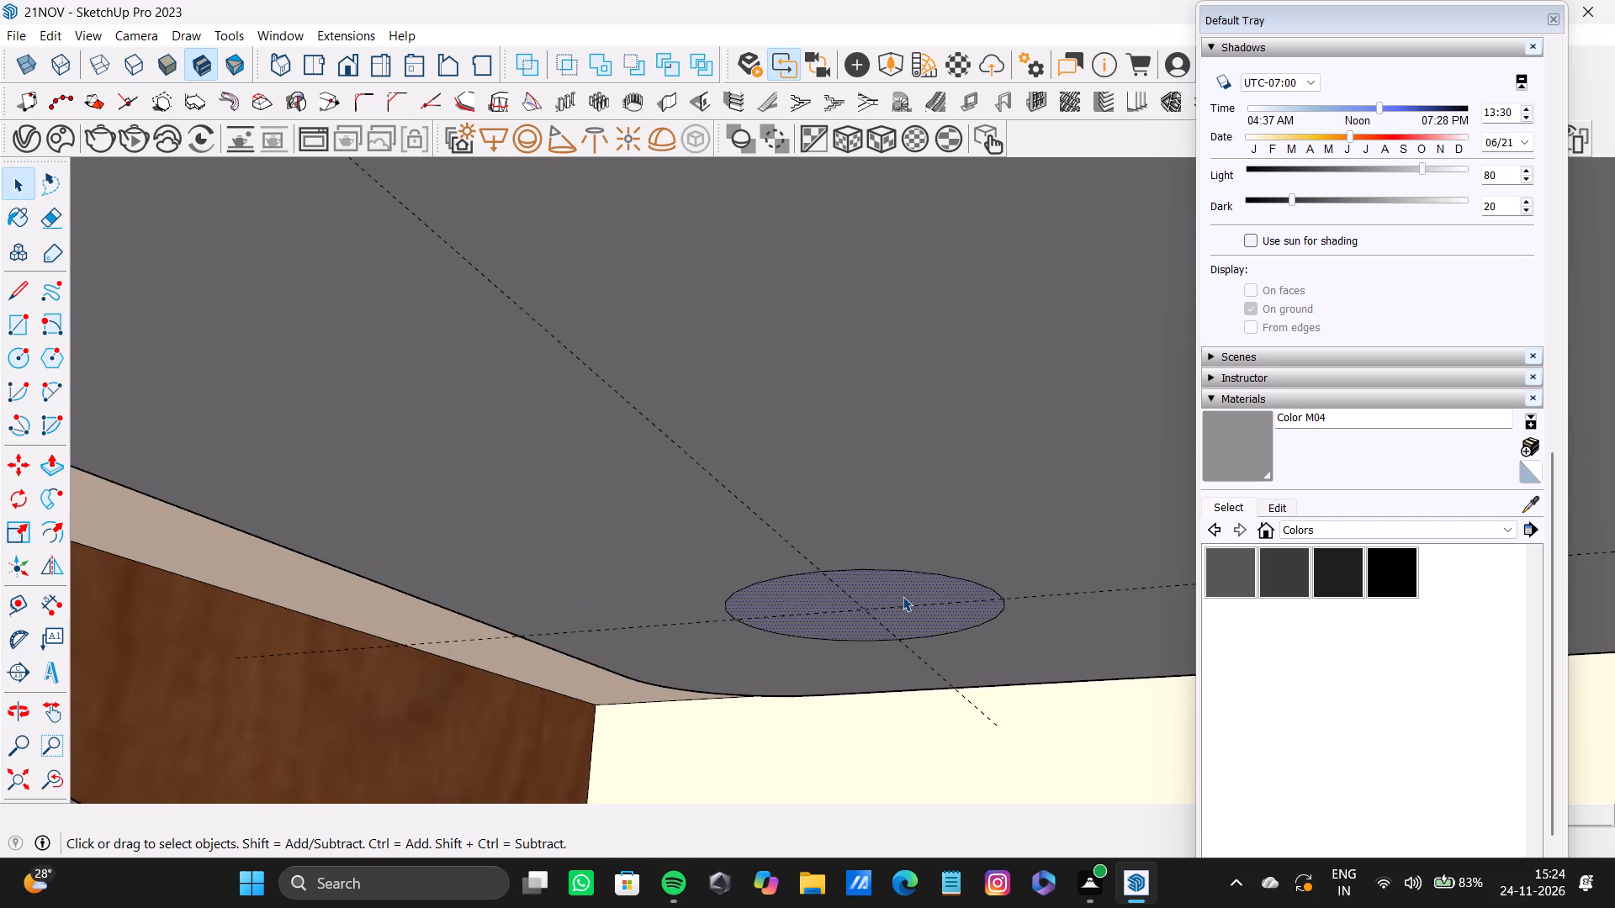
{"action": "key", "text": "p"}
{"action": "left_click_drag", "start_coordinate": [903, 595], "coordinate": [906, 581]}
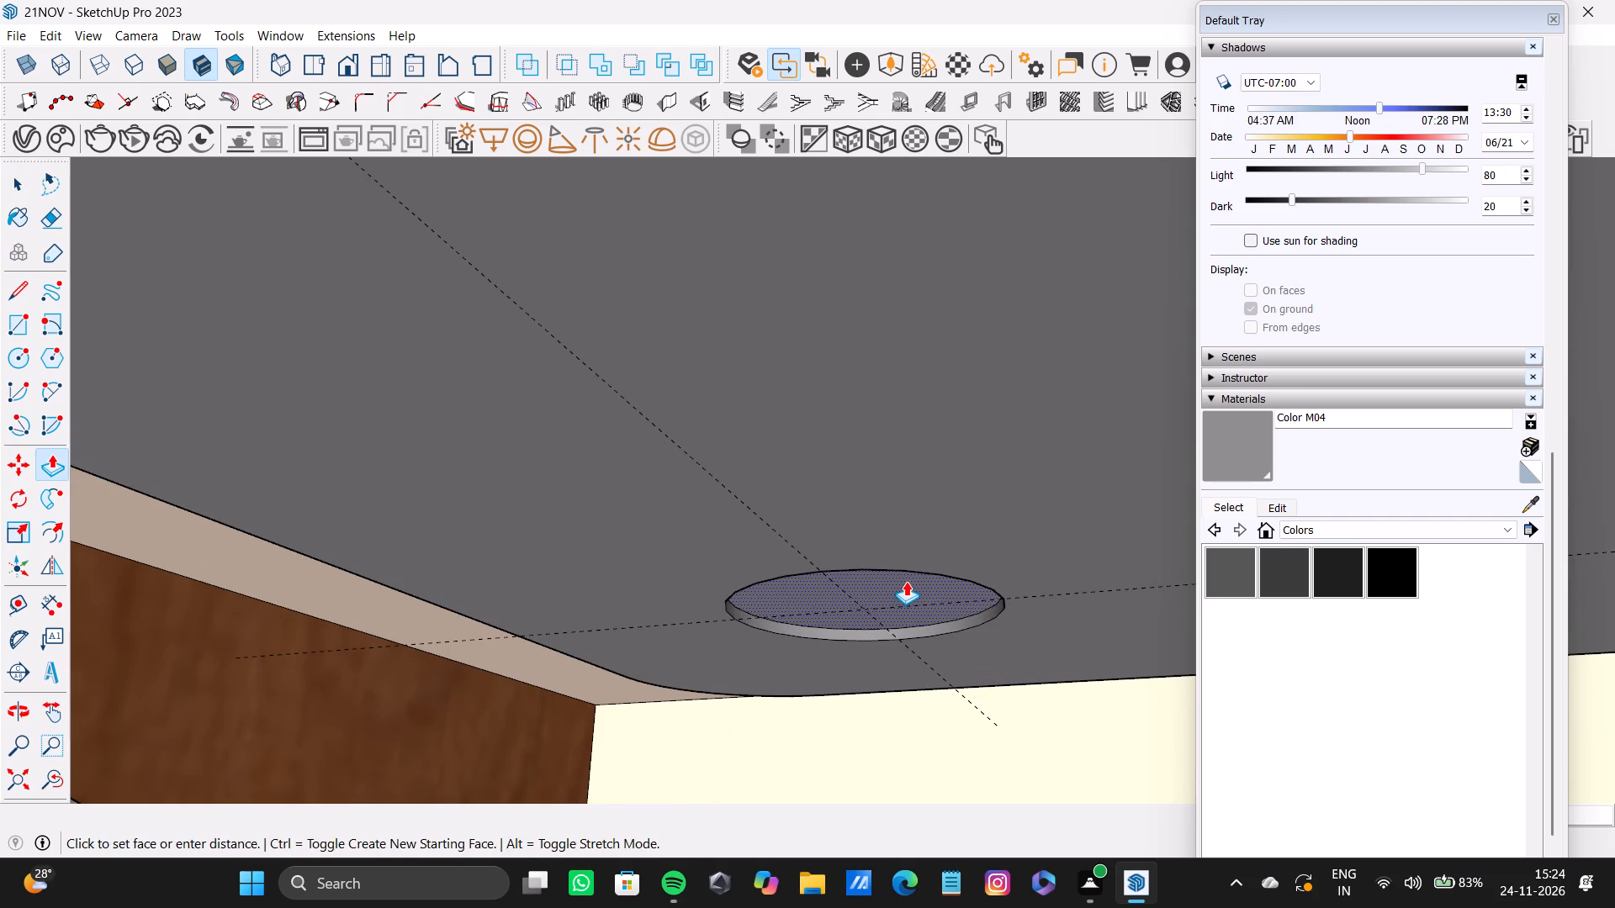
{"action": "left_click_drag", "start_coordinate": [906, 581], "coordinate": [907, 579]}
Push the middle circle along the ceiling panel's back edge, above the wardrobe, up into a shallow recess.
{"action": "scroll", "coordinate": [608, 379], "scroll_direction": "down", "scroll_amount": 19}
{"action": "middle_click_drag", "start_coordinate": [663, 410], "coordinate": [674, 557], "text": "shift"}
{"action": "scroll", "coordinate": [674, 554], "scroll_direction": "down", "scroll_amount": 4}
{"action": "scroll", "coordinate": [750, 567], "scroll_direction": "down", "scroll_amount": 3}
{"action": "middle_click_drag", "start_coordinate": [755, 563], "coordinate": [530, 473], "text": "shift"}
{"action": "scroll", "coordinate": [715, 455], "scroll_direction": "up", "scroll_amount": 4}
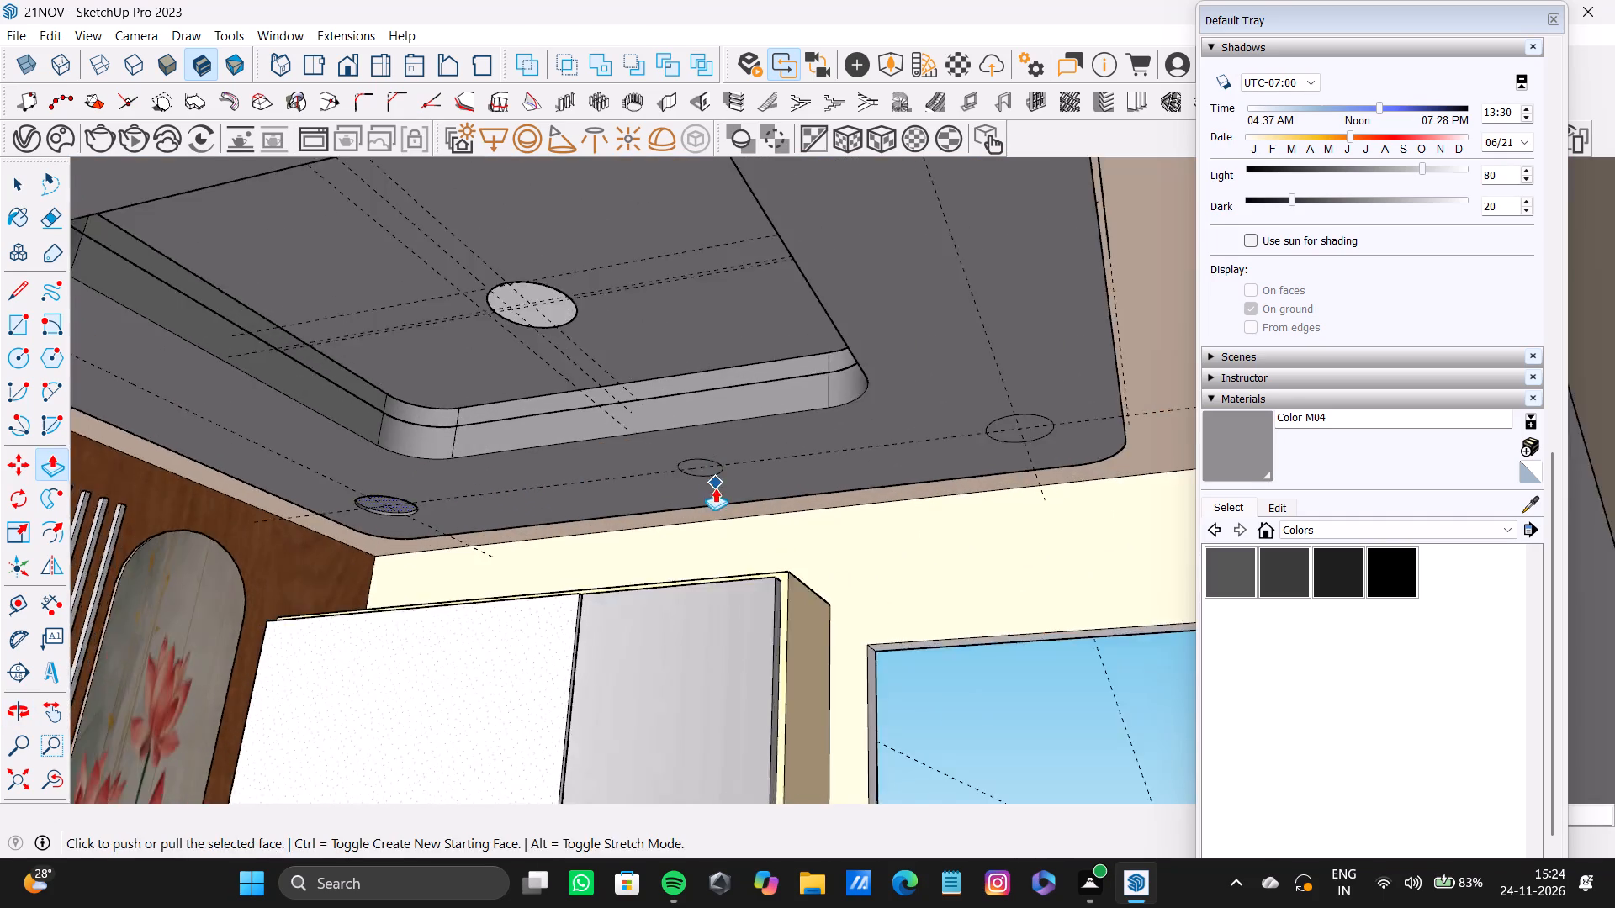
{"action": "scroll", "coordinate": [715, 488], "scroll_direction": "up", "scroll_amount": 11}
{"action": "key", "text": "space"}
{"action": "left_click", "coordinate": [694, 455]}
{"action": "key", "text": "p"}
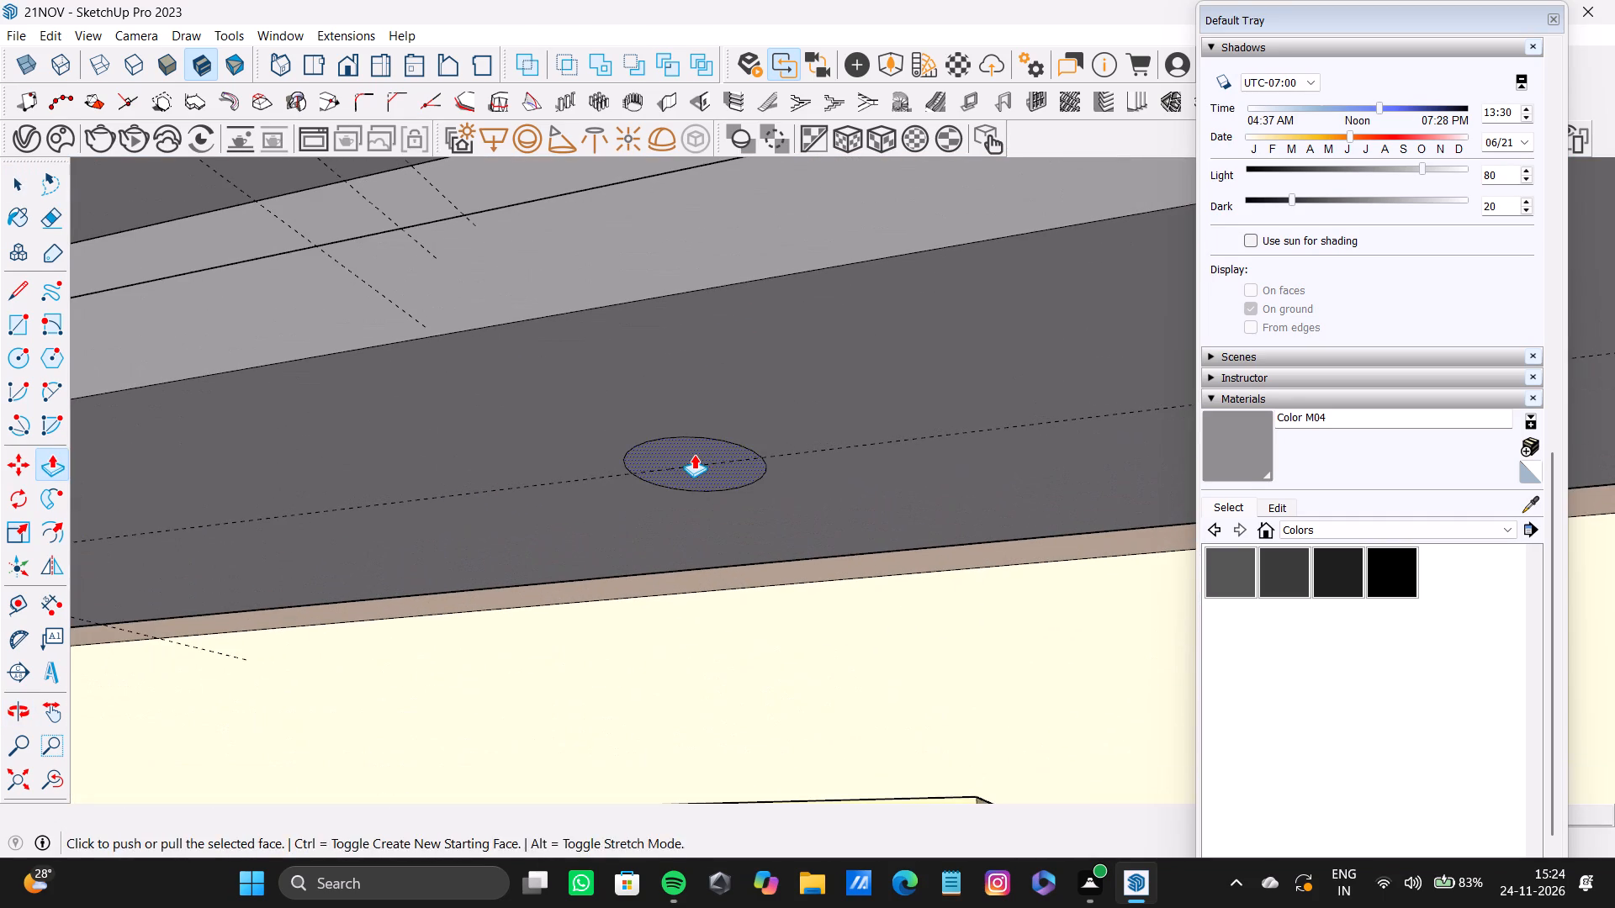
{"action": "left_click_drag", "start_coordinate": [694, 454], "coordinate": [694, 444]}
Push the circle at the ceiling panel's back corner above the window side up into a shallow recess.
{"action": "scroll", "coordinate": [691, 467], "scroll_direction": "down", "scroll_amount": 9}
{"action": "middle_click_drag", "start_coordinate": [691, 486], "coordinate": [716, 517], "text": "shift"}
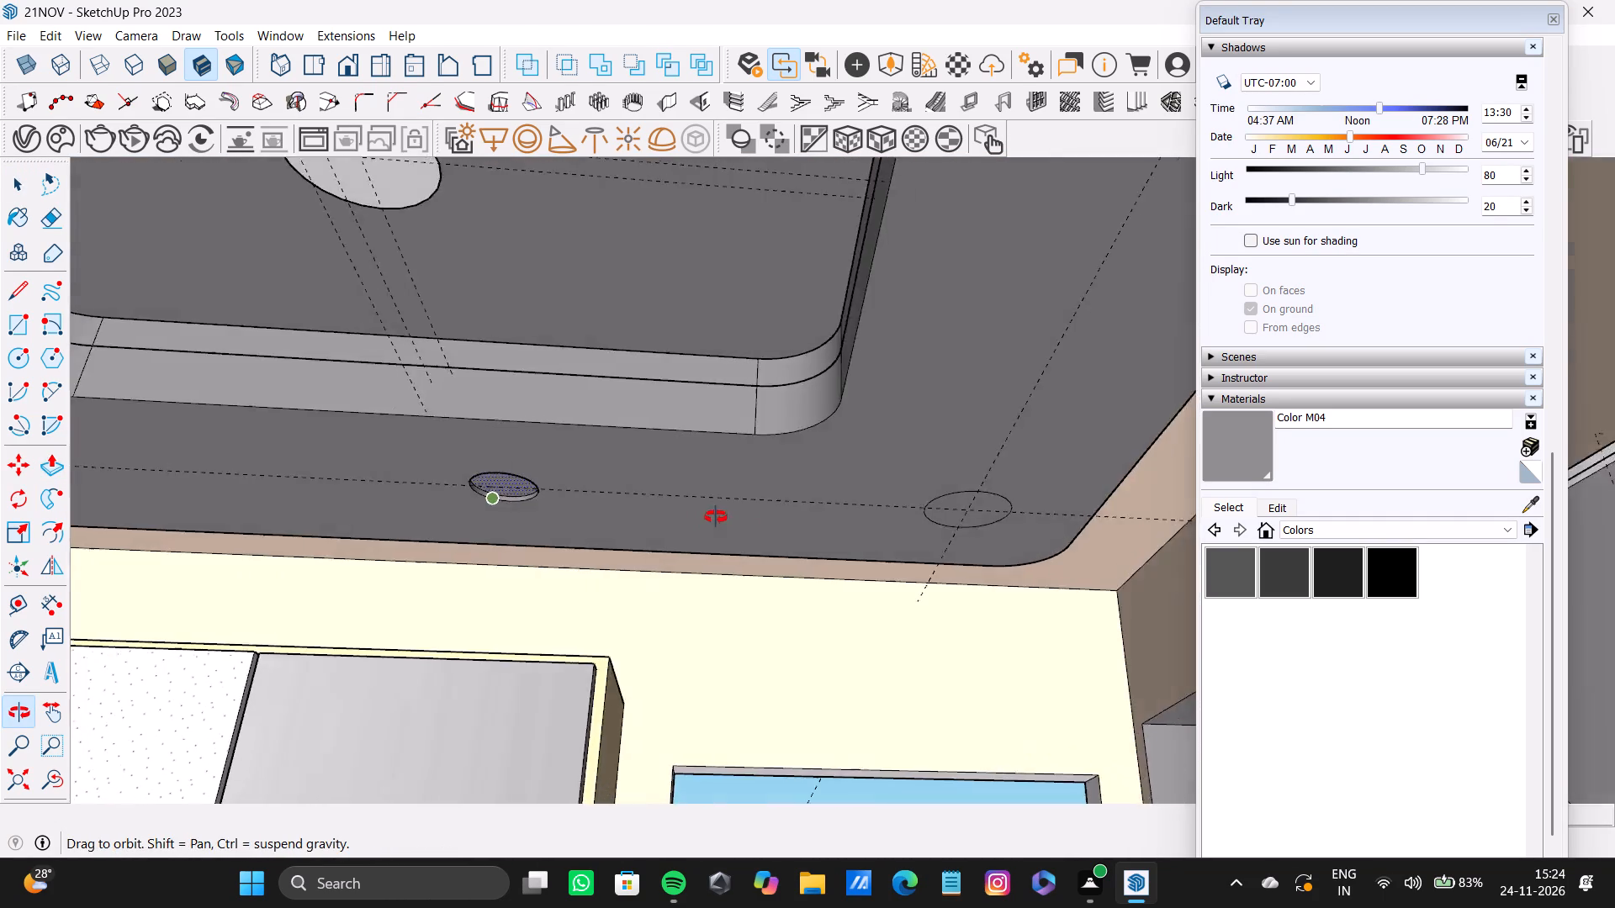
{"action": "middle_click_drag", "start_coordinate": [716, 517], "coordinate": [760, 528], "text": "shift"}
{"action": "key", "text": "space"}
{"action": "scroll", "coordinate": [896, 521], "scroll_direction": "up", "scroll_amount": 7}
{"action": "left_click", "coordinate": [987, 504]}
{"action": "key", "text": "p"}
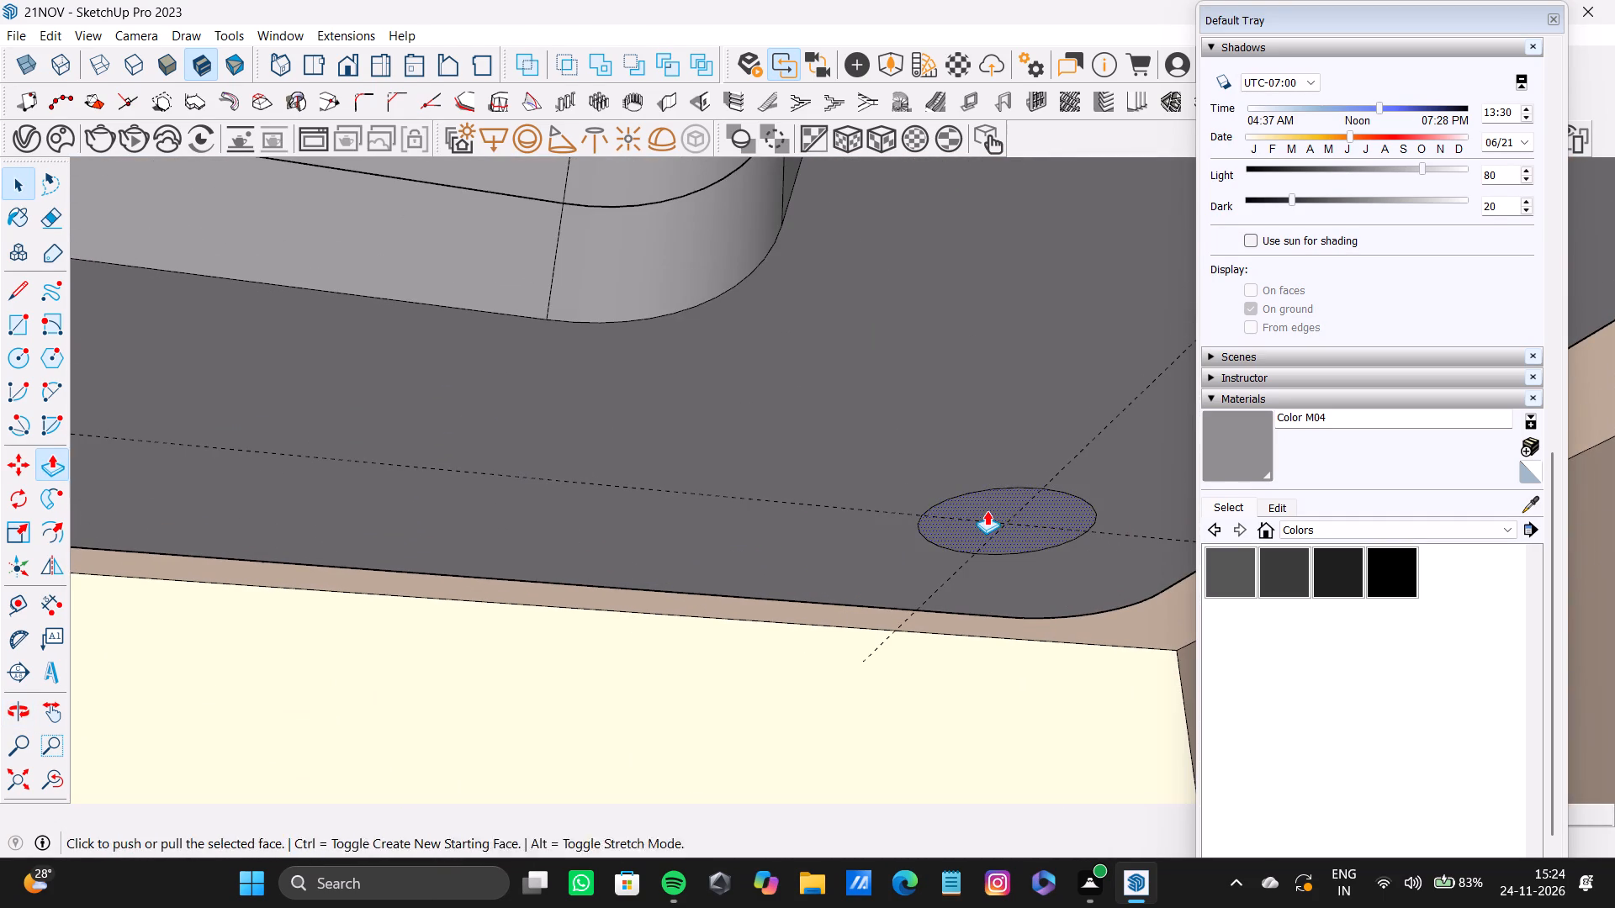
{"action": "left_click", "coordinate": [987, 510]}
Push the circle at the ceiling panel's front corner, opposite the slatted wall, up into a shallow recess and adjust its depth.
{"action": "scroll", "coordinate": [970, 511], "scroll_direction": "down", "scroll_amount": 8}
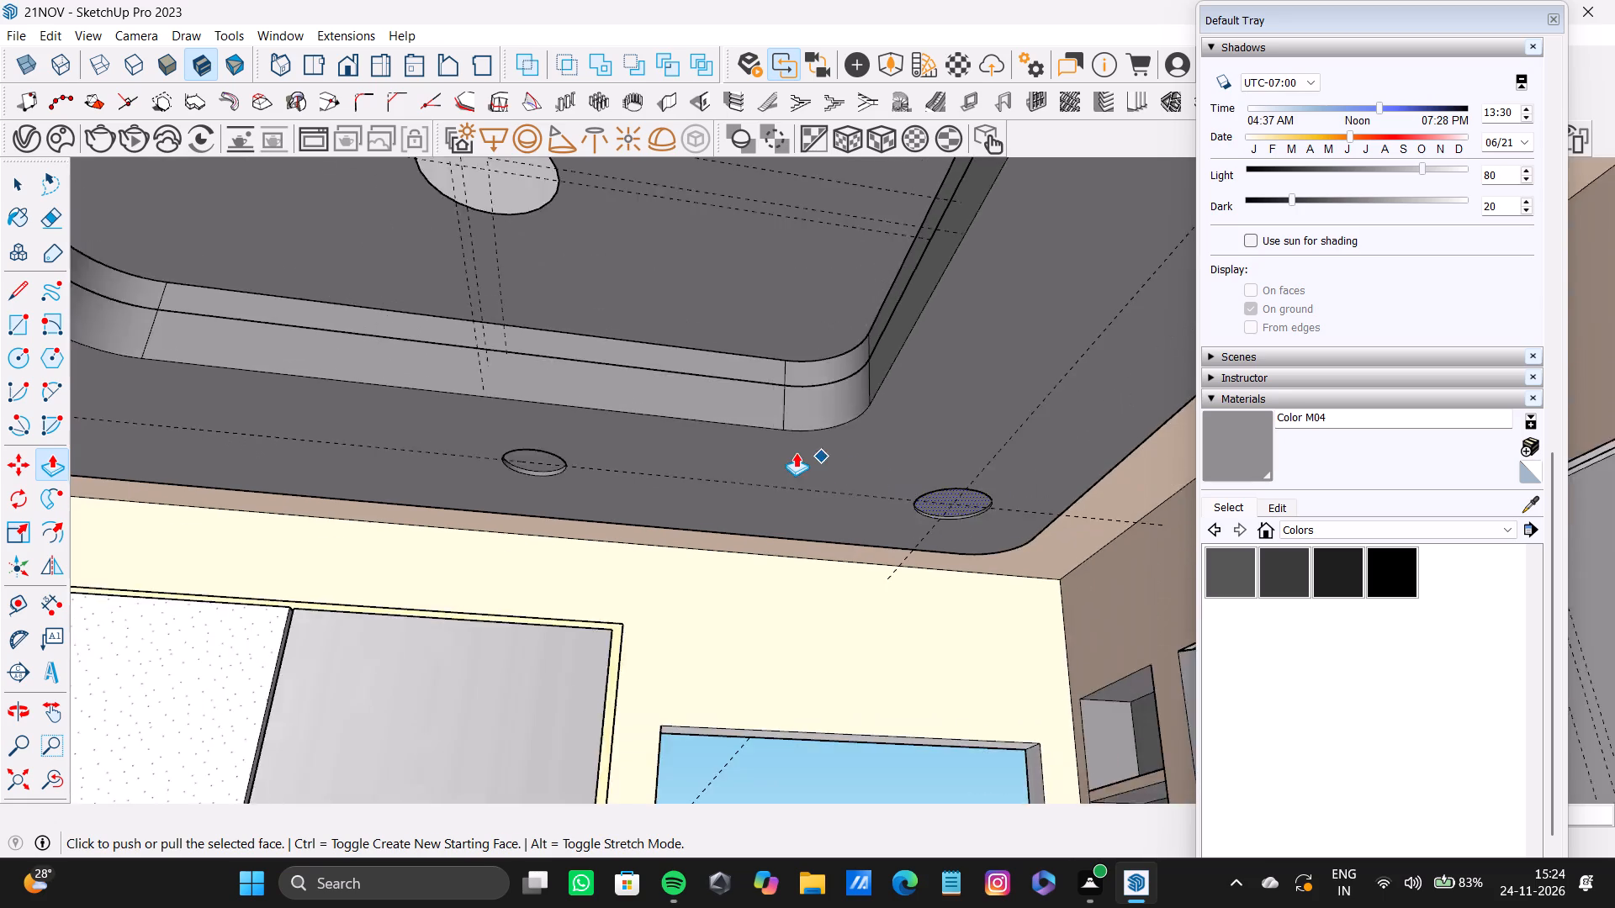
{"action": "scroll", "coordinate": [796, 452], "scroll_direction": "down", "scroll_amount": 9}
{"action": "middle_click_drag", "start_coordinate": [788, 455], "coordinate": [796, 540], "text": "shift"}
{"action": "scroll", "coordinate": [994, 398], "scroll_direction": "up", "scroll_amount": 12}
{"action": "key", "text": "space"}
{"action": "left_click", "coordinate": [1018, 356]}
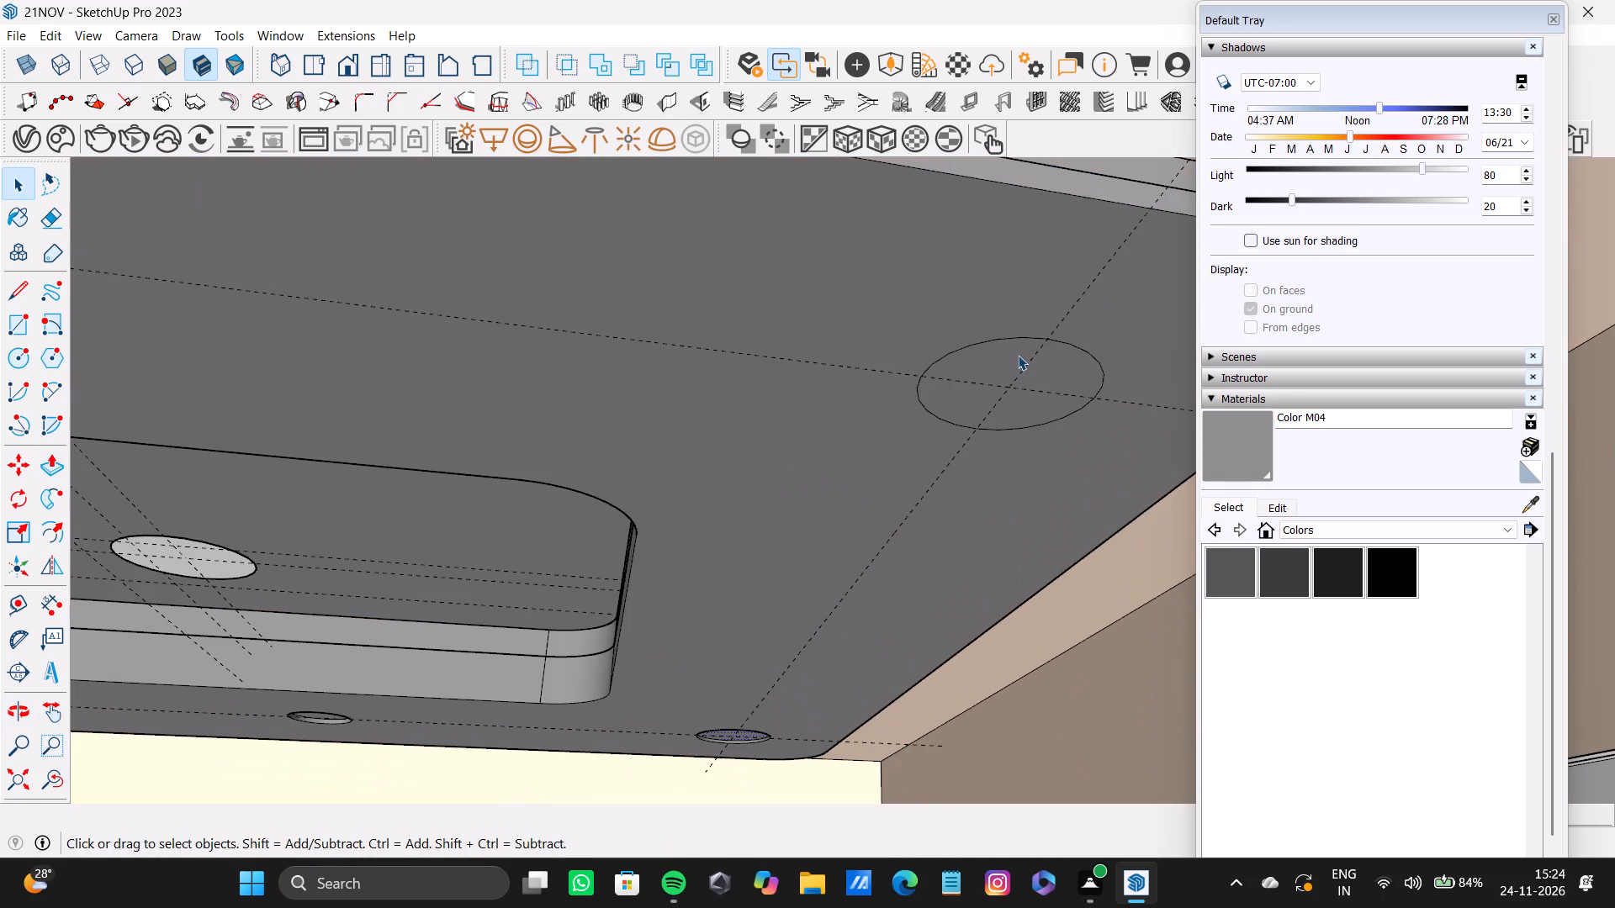
{"action": "key", "text": "p"}
{"action": "left_click_drag", "start_coordinate": [1021, 352], "coordinate": [1021, 336]}
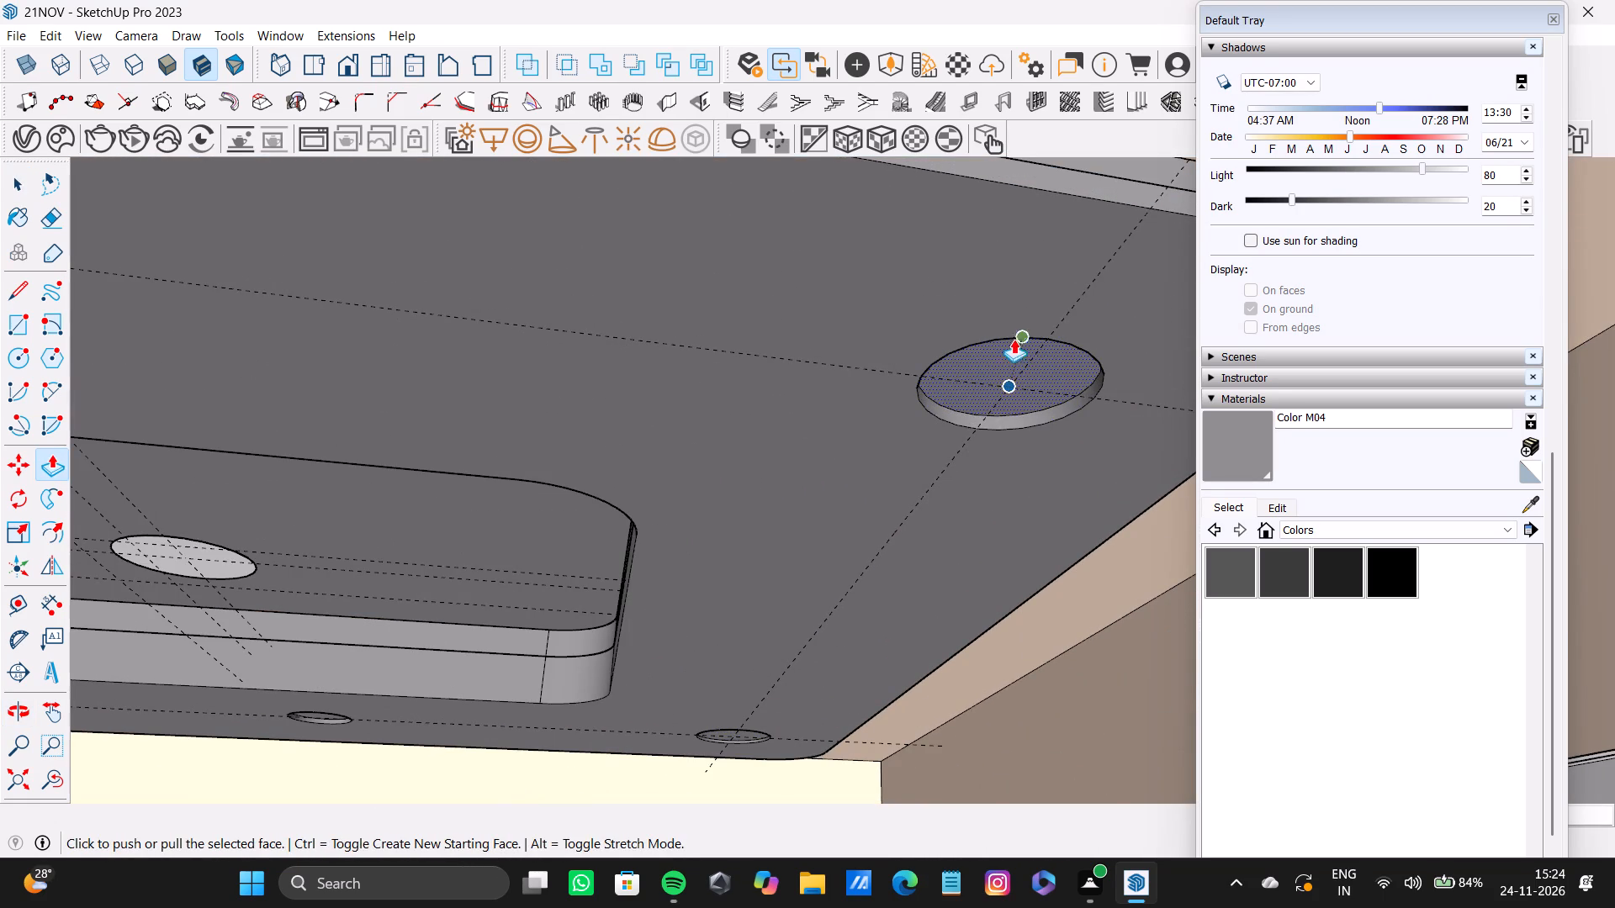
{"action": "scroll", "coordinate": [955, 355], "scroll_direction": "down", "scroll_amount": 5}
{"action": "scroll", "coordinate": [961, 357], "scroll_direction": "up", "scroll_amount": 5}
{"action": "left_click_drag", "start_coordinate": [972, 363], "coordinate": [972, 372]}
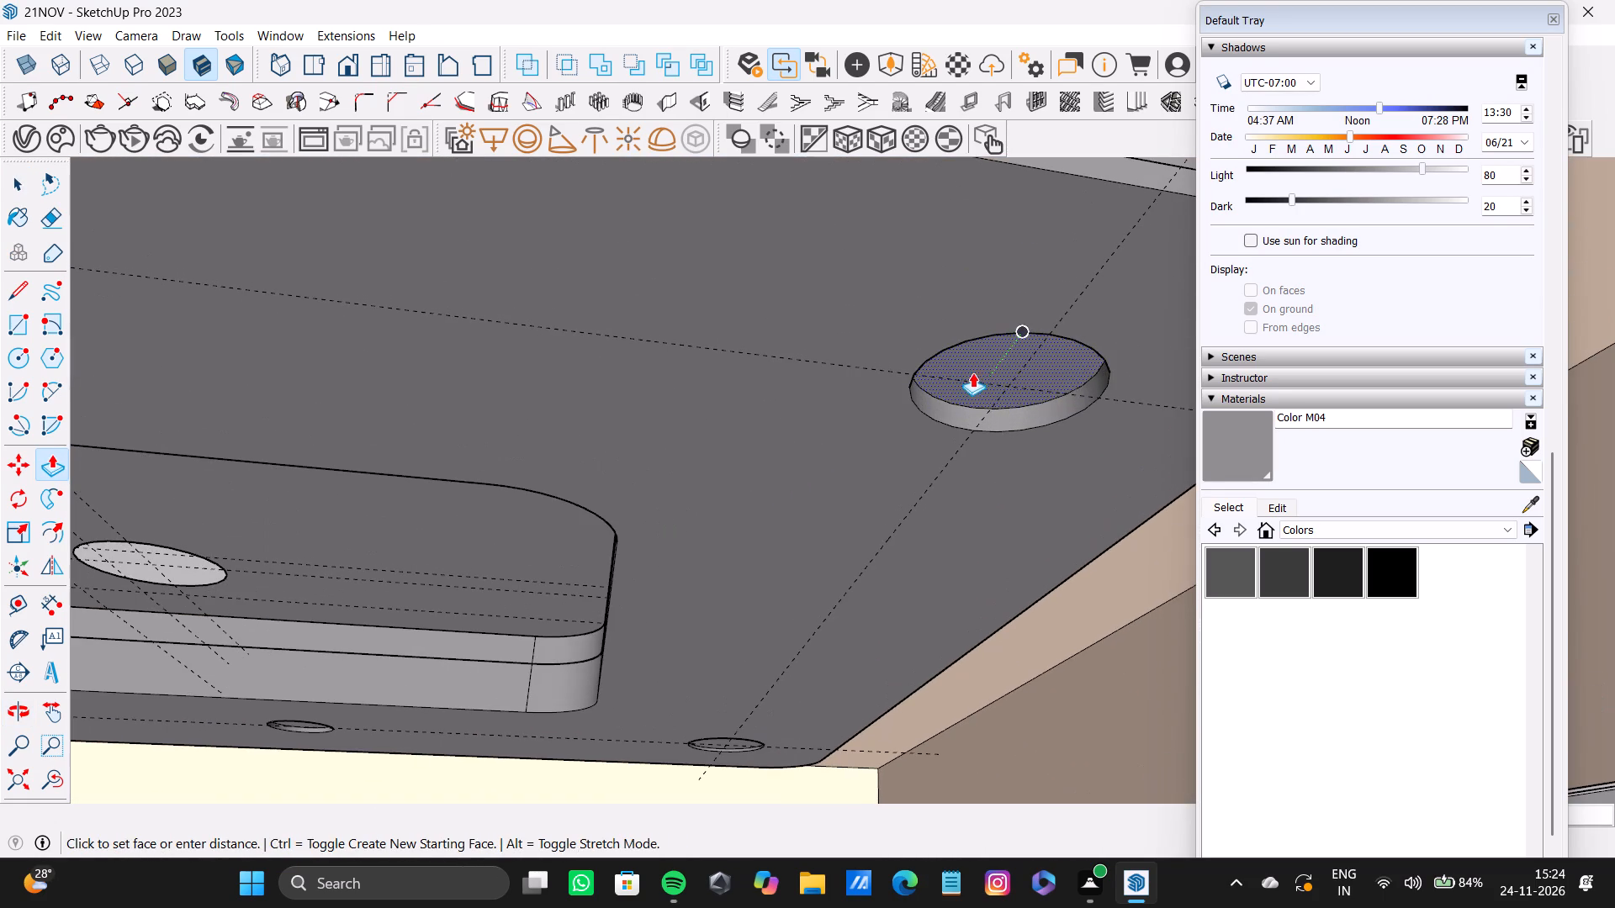
{"action": "left_click_drag", "start_coordinate": [972, 372], "coordinate": [966, 388]}
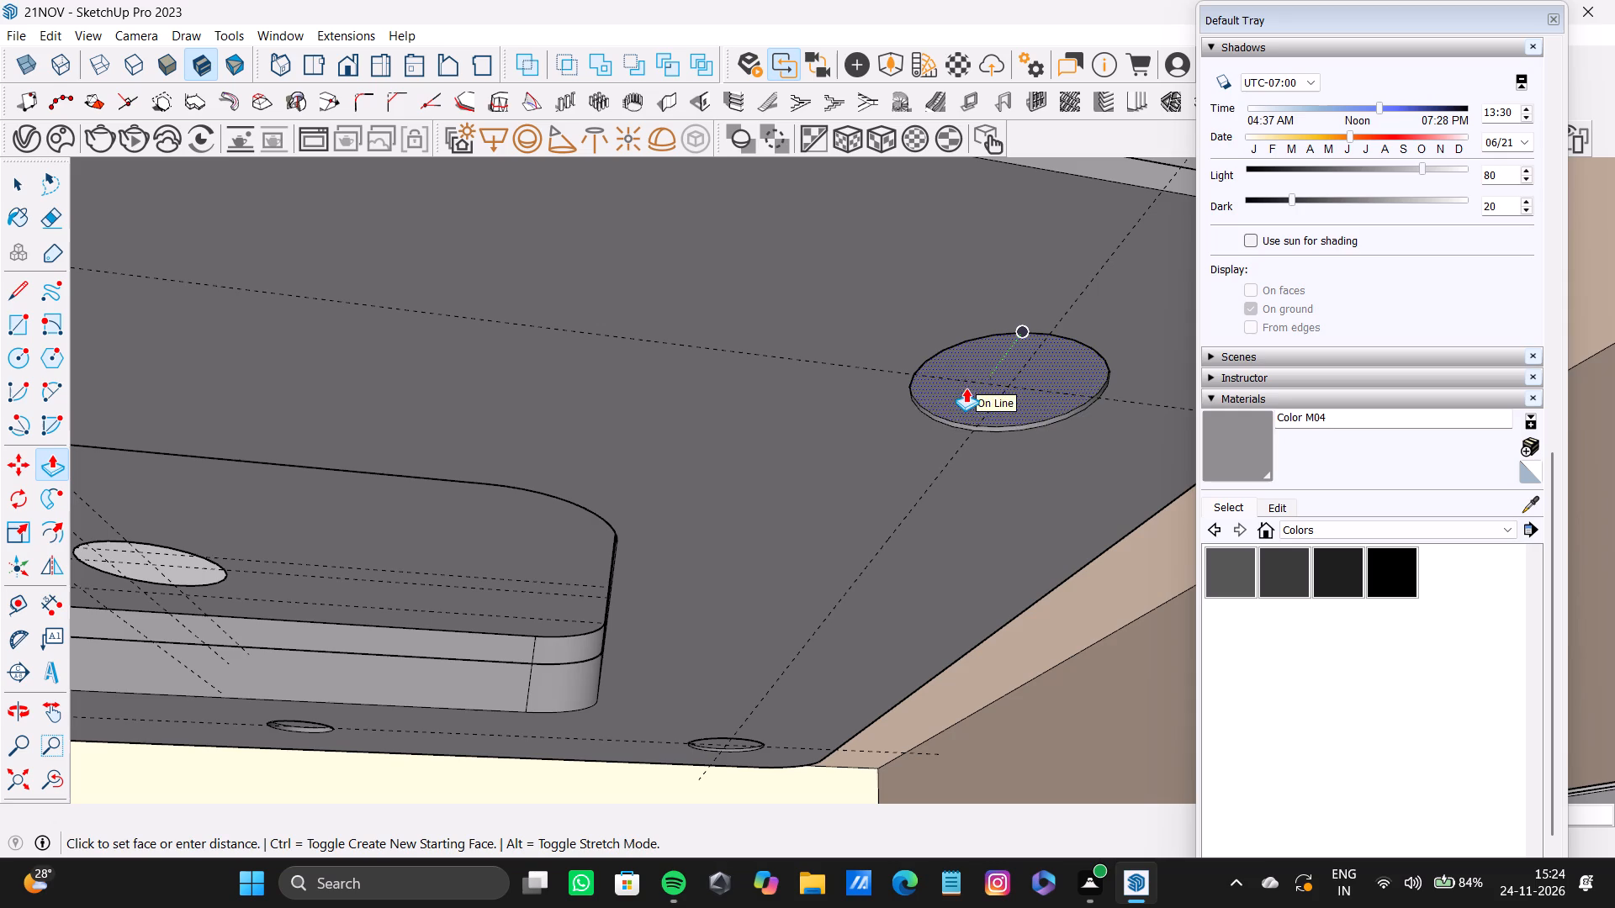
{"action": "left_click_drag", "start_coordinate": [966, 388], "coordinate": [970, 382]}
Push the middle circle along the ceiling panel's front edge up into a shallow round recess.
{"action": "scroll", "coordinate": [765, 348], "scroll_direction": "up", "scroll_amount": 1, "text": "shift"}
{"action": "middle_click_drag", "start_coordinate": [765, 348], "coordinate": [900, 320], "text": "shift"}
{"action": "scroll", "coordinate": [776, 308], "scroll_direction": "down", "scroll_amount": 9}
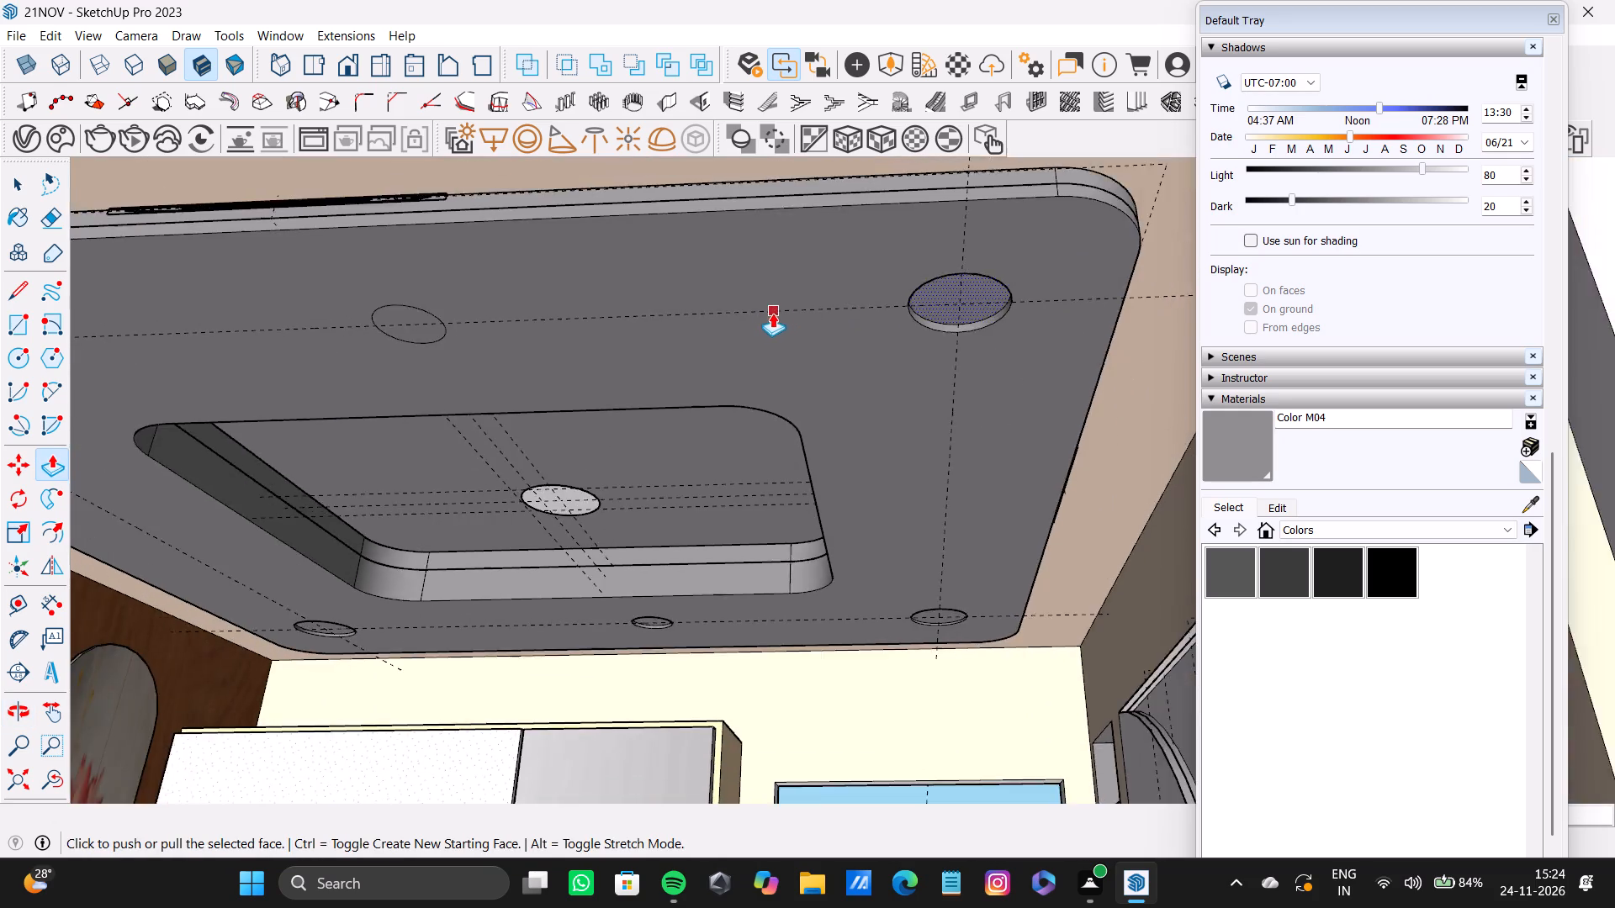
{"action": "middle_click_drag", "start_coordinate": [772, 313], "coordinate": [1063, 303], "text": "shift"}
{"action": "key", "text": "space"}
{"action": "scroll", "coordinate": [633, 301], "scroll_direction": "up", "scroll_amount": 3}
{"action": "middle_click_drag", "start_coordinate": [892, 425], "coordinate": [657, 502]}
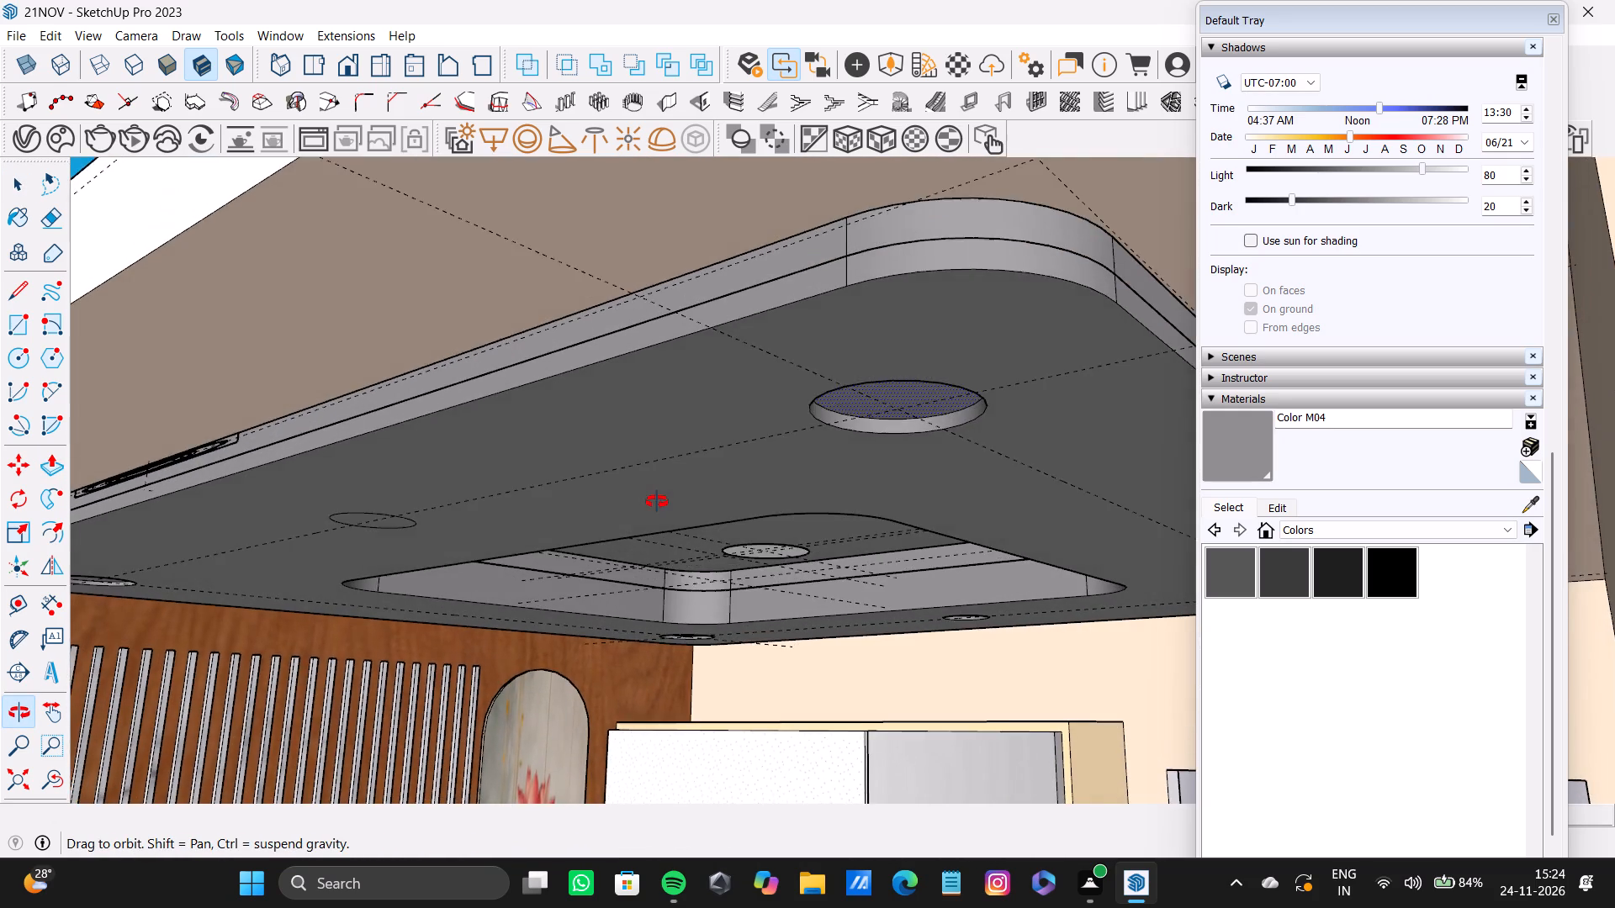
{"action": "middle_click_drag", "start_coordinate": [657, 502], "coordinate": [1030, 304]}
{"action": "scroll", "coordinate": [813, 277], "scroll_direction": "up", "scroll_amount": 2}
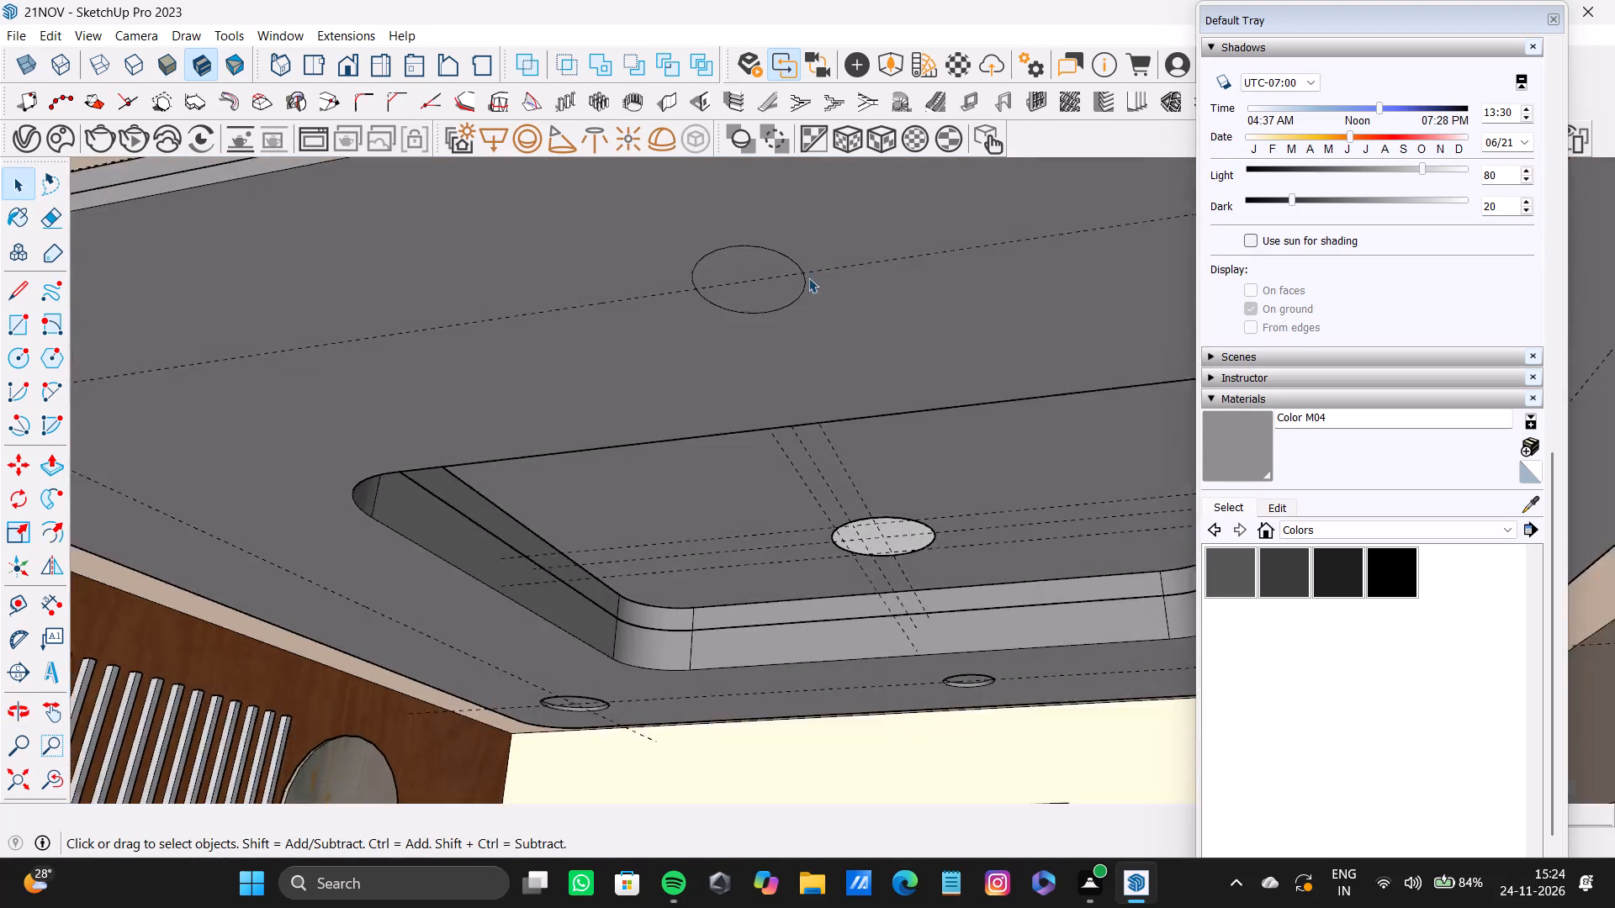
{"action": "scroll", "coordinate": [808, 277], "scroll_direction": "up", "scroll_amount": 5}
{"action": "key", "text": "space"}
{"action": "left_click", "coordinate": [764, 257]}
{"action": "key", "text": "p"}
{"action": "left_click_drag", "start_coordinate": [761, 256], "coordinate": [761, 235]}
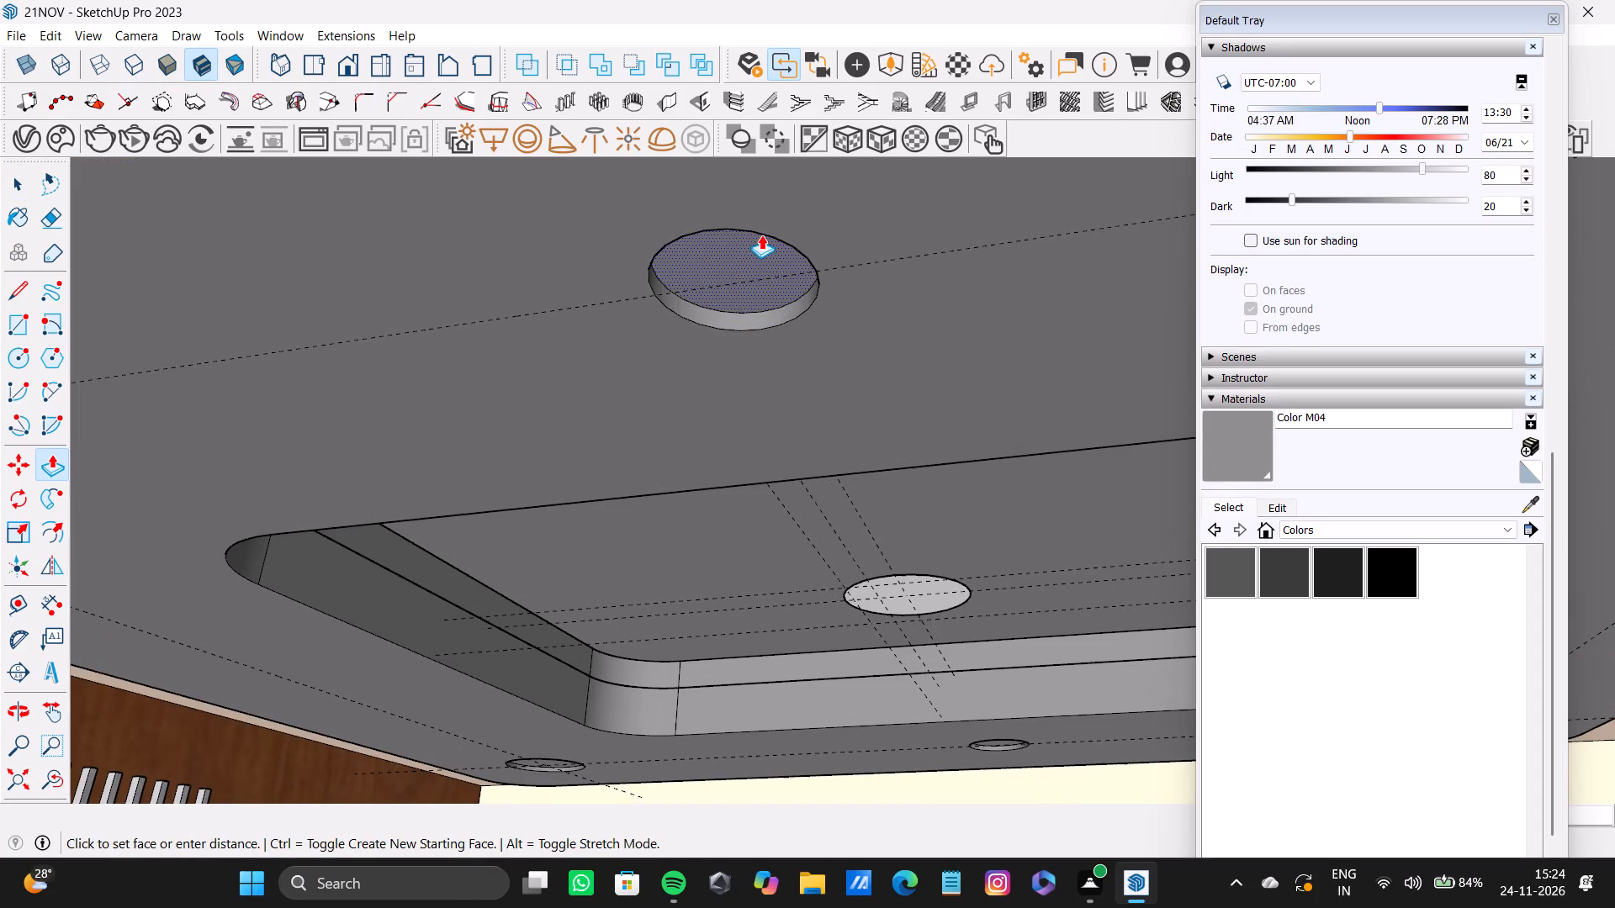
{"action": "left_click_drag", "start_coordinate": [761, 235], "coordinate": [760, 237]}
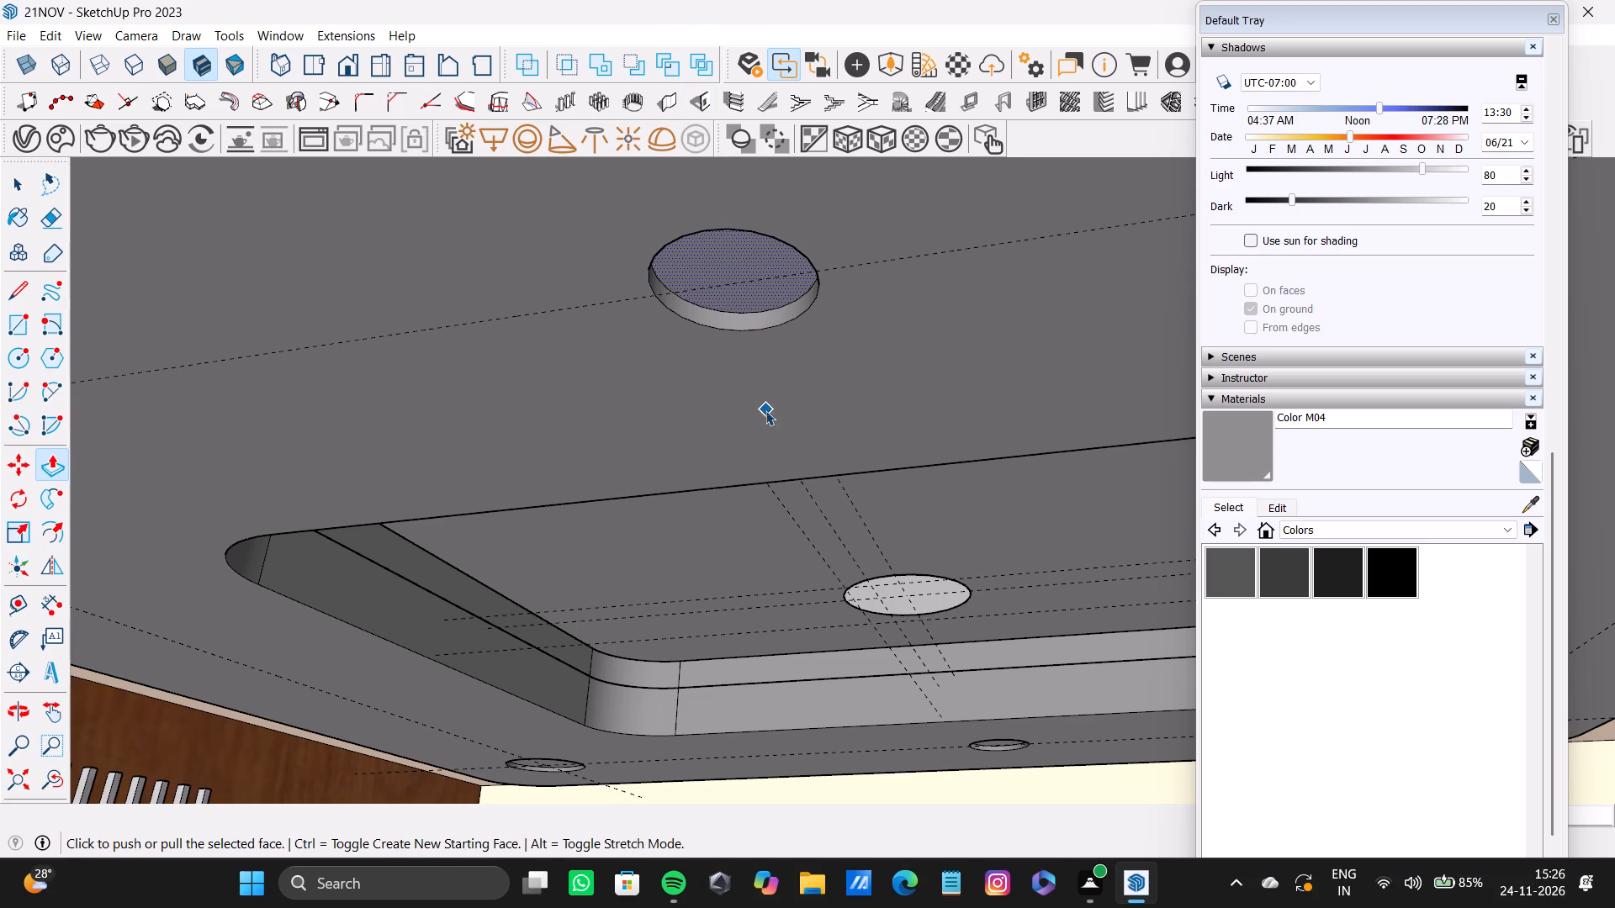
{"action": "key", "text": "space"}
Pull the white circle at the centre of the recessed ceiling tray down into a shallow disc.
{"action": "scroll", "coordinate": [747, 468], "scroll_direction": "down", "scroll_amount": 2}
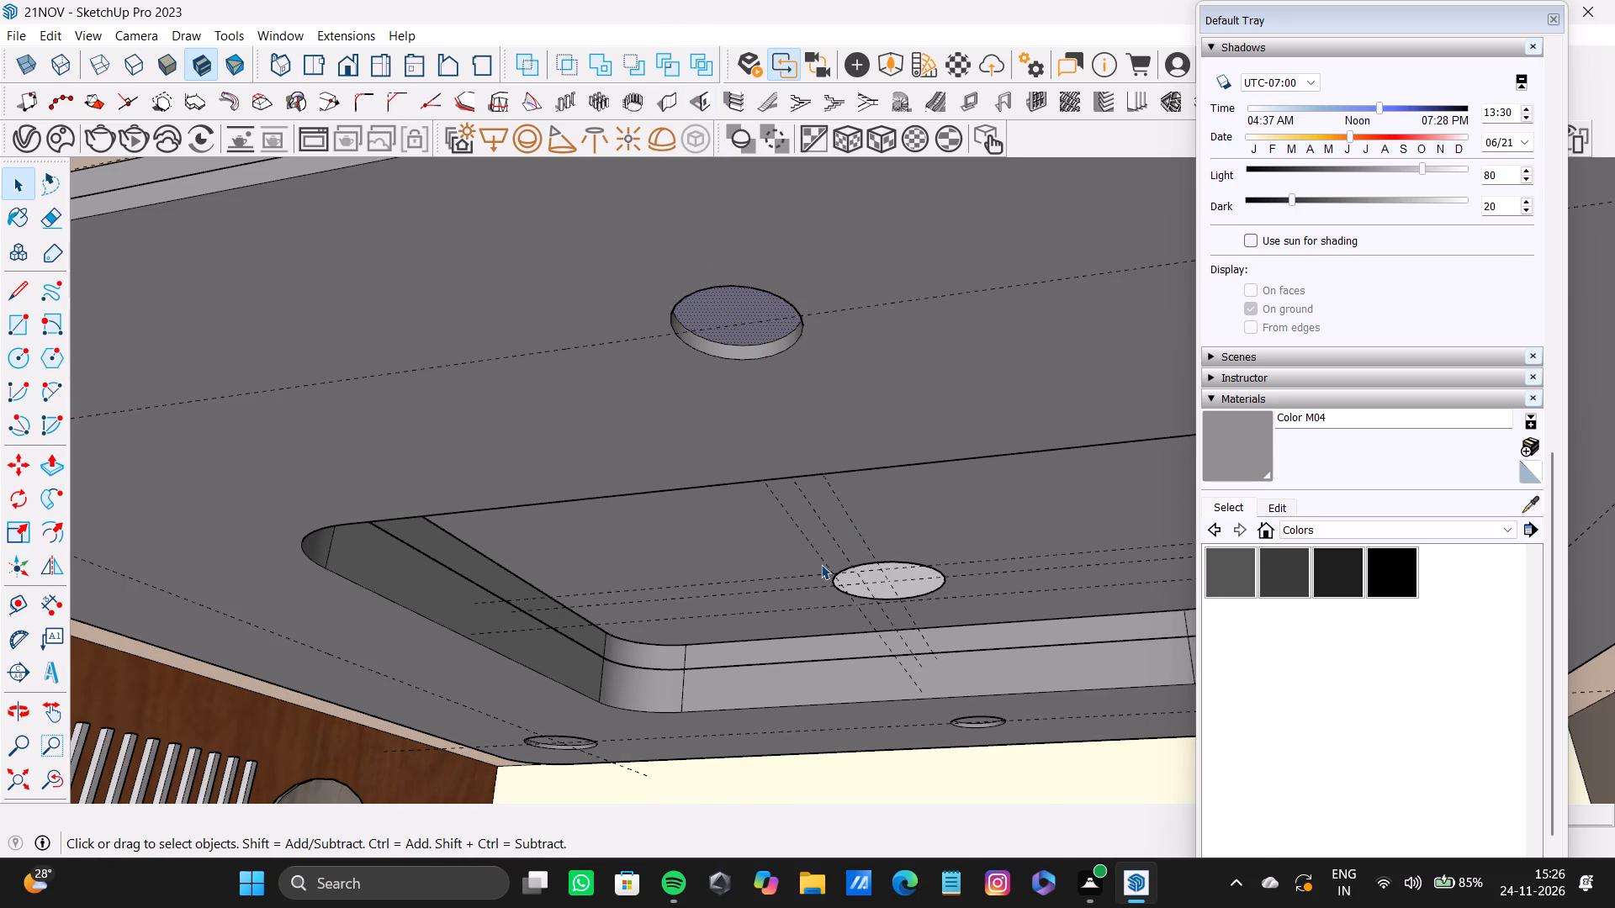
{"action": "scroll", "coordinate": [879, 573], "scroll_direction": "up", "scroll_amount": 11}
{"action": "left_click", "coordinate": [915, 568]}
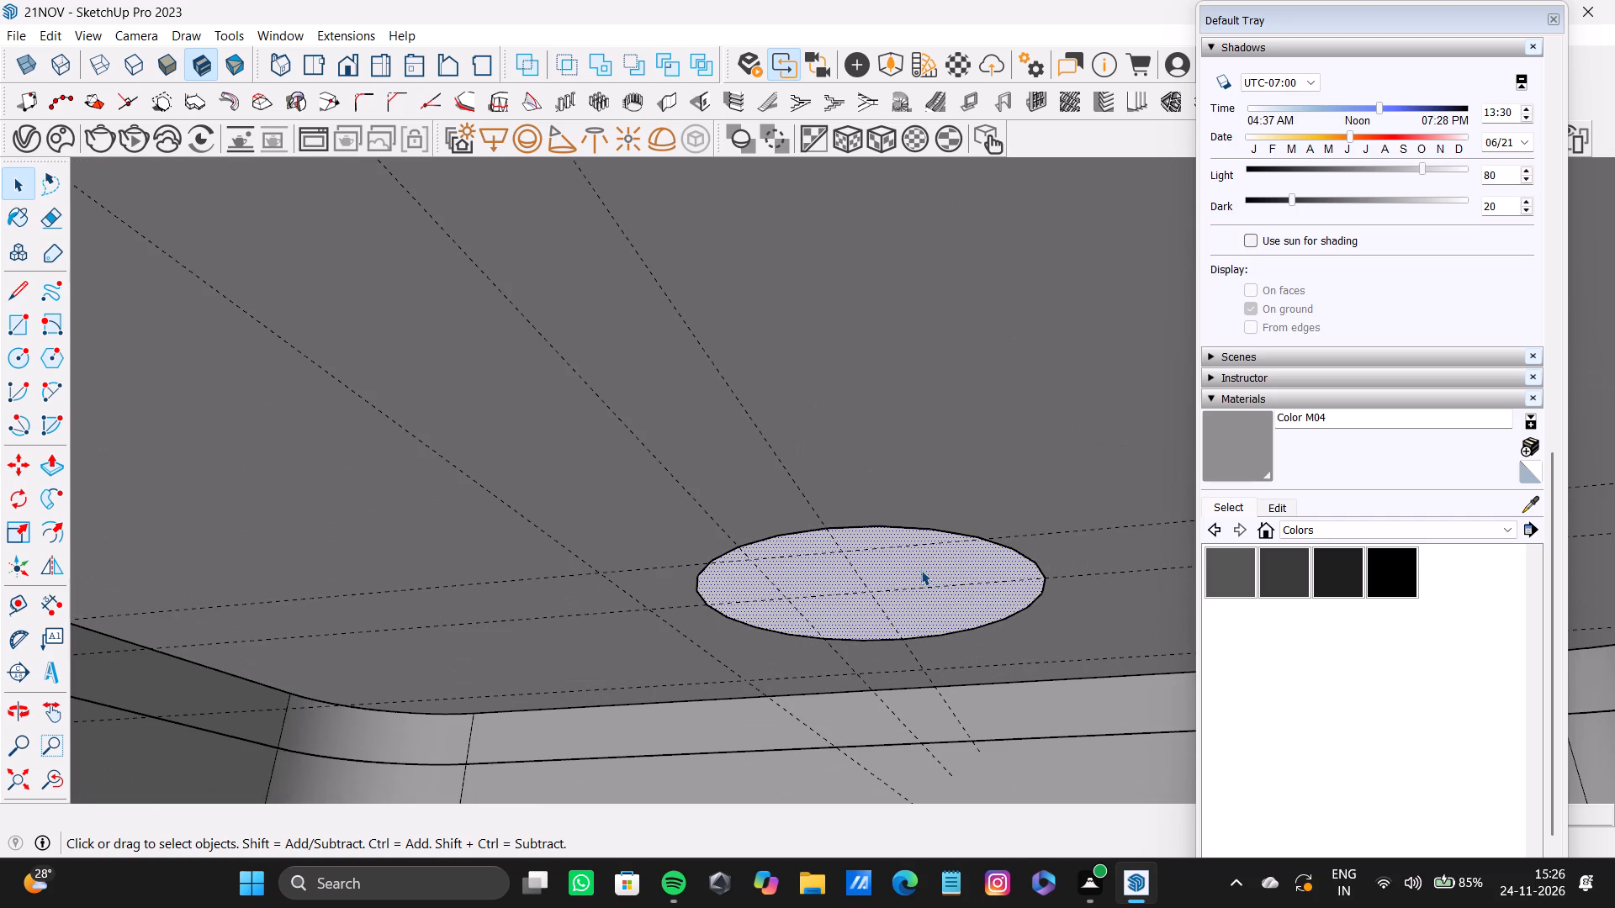
{"action": "key", "text": "p"}
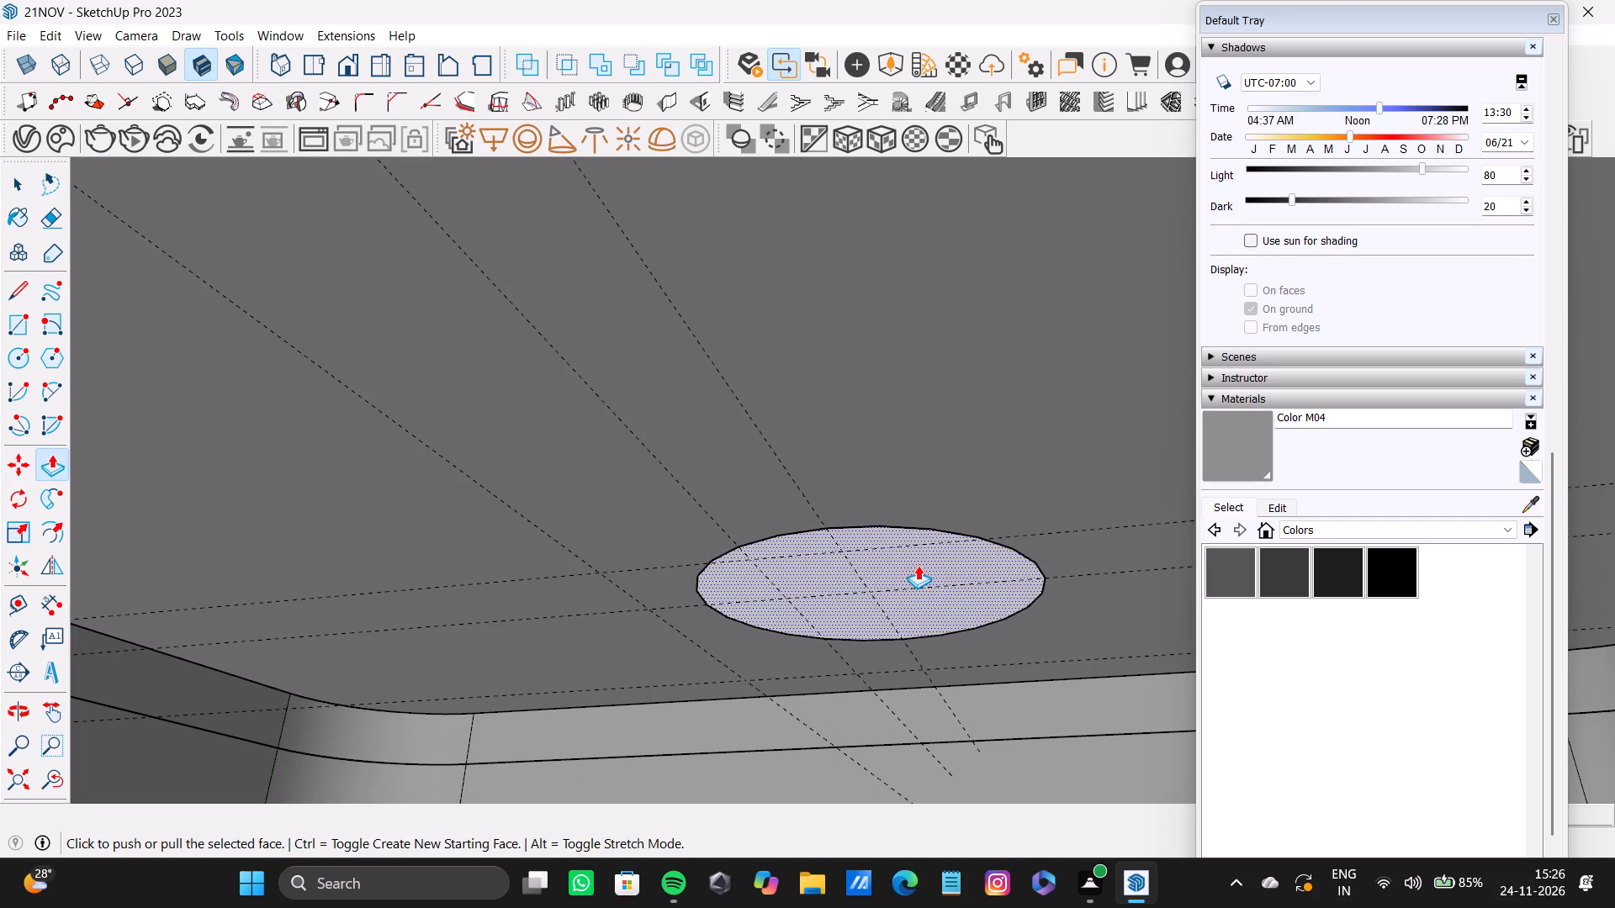
{"action": "left_click_drag", "start_coordinate": [918, 573], "coordinate": [918, 547]}
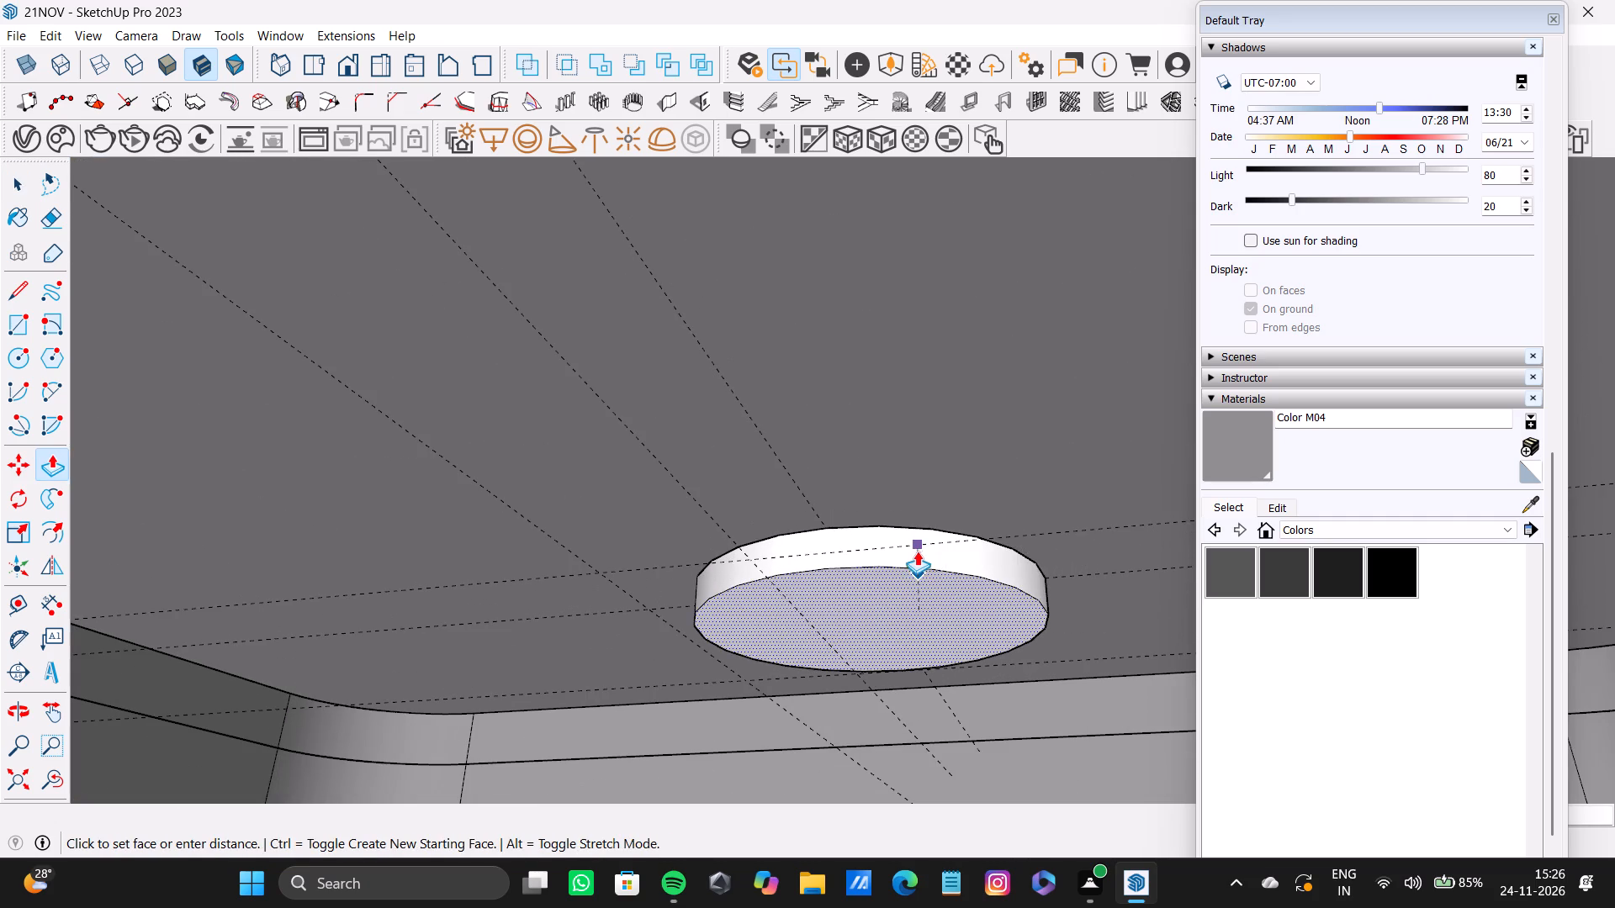
Offset the central disc's rim inward to form a narrow ring on its face.
{"action": "scroll", "coordinate": [806, 620], "scroll_direction": "down", "scroll_amount": 13}
{"action": "middle_click_drag", "start_coordinate": [813, 580], "coordinate": [646, 509]}
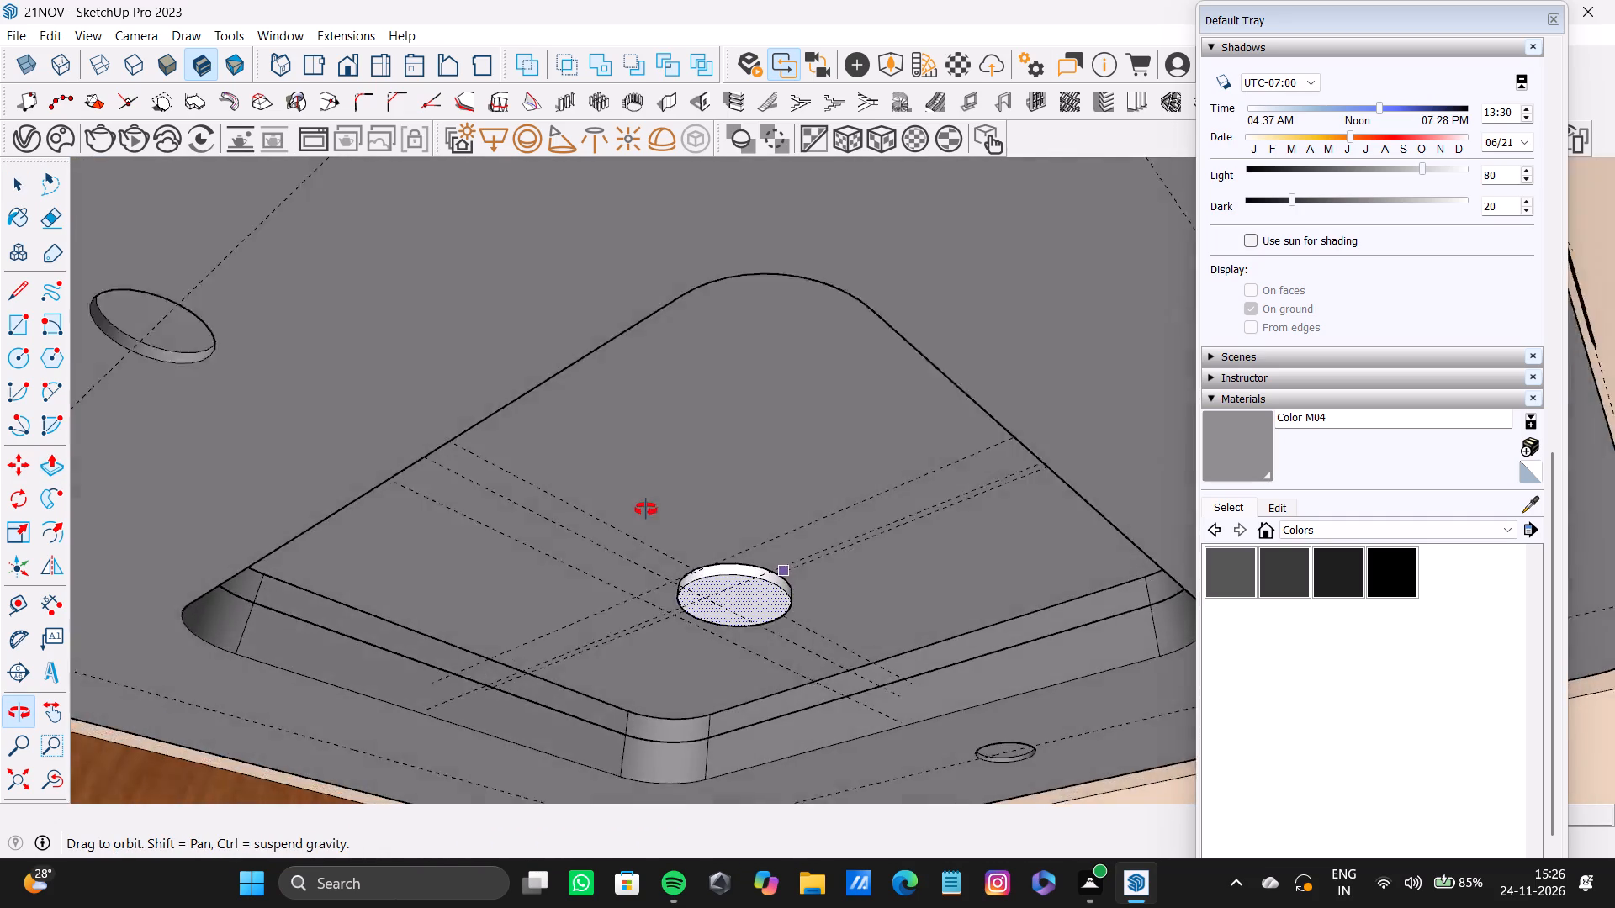
{"action": "middle_click_drag", "start_coordinate": [646, 509], "coordinate": [664, 517]}
{"action": "scroll", "coordinate": [702, 606], "scroll_direction": "up", "scroll_amount": 4}
{"action": "key", "text": "space"}
{"action": "key", "text": "f"}
{"action": "left_click_drag", "start_coordinate": [778, 582], "coordinate": [801, 567]}
{"action": "key", "text": "space"}
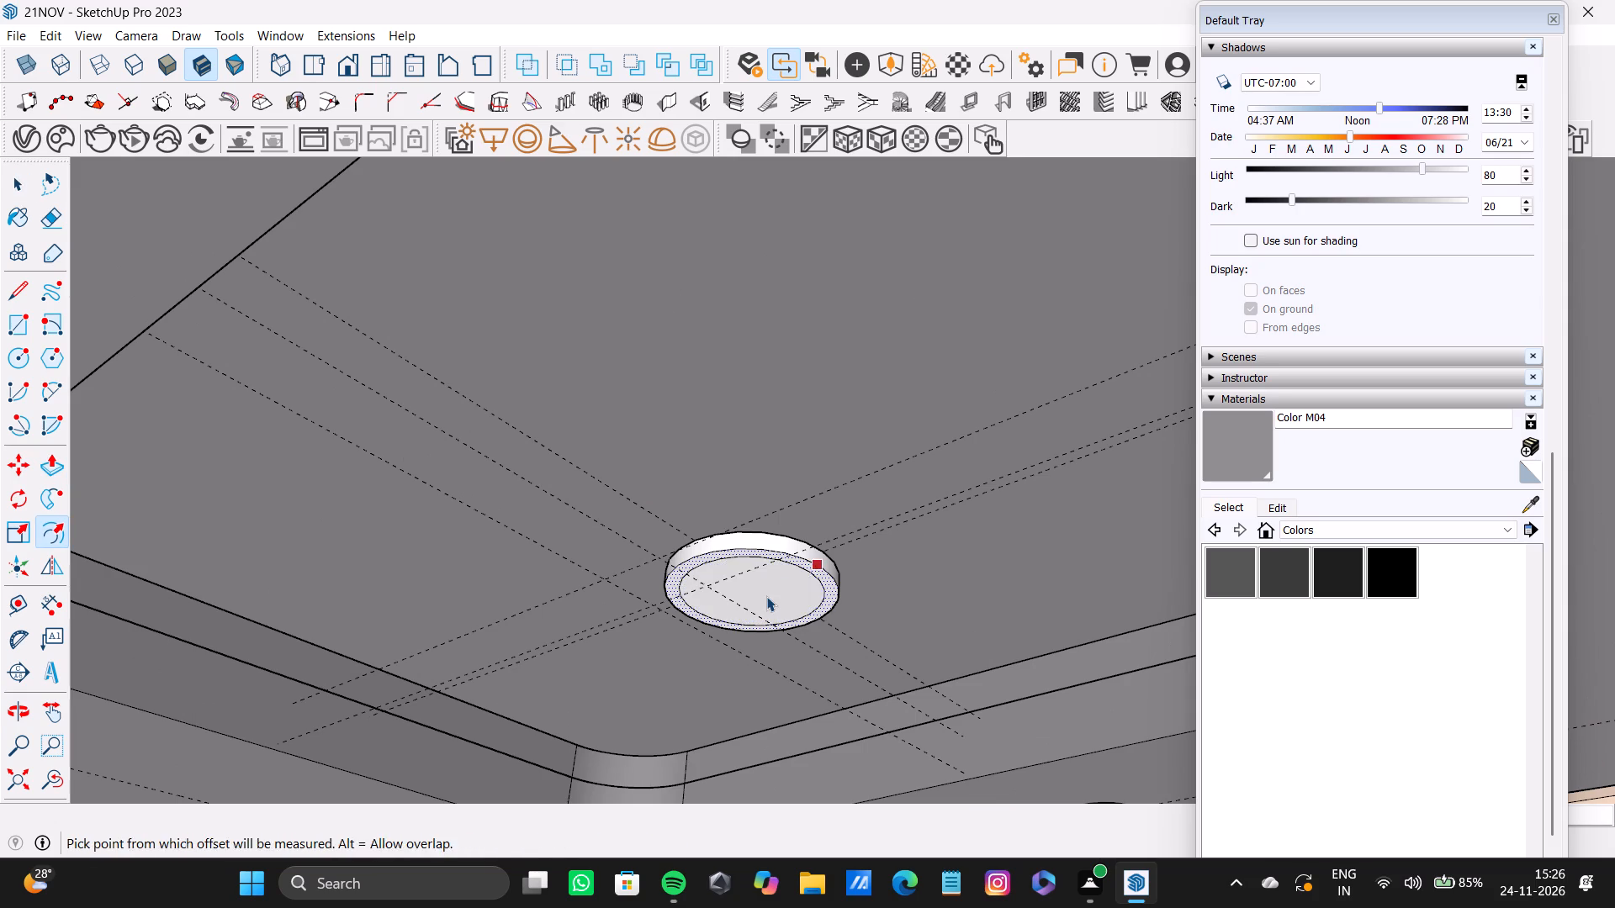
Push the central disc's inner face up slightly so that the ring stands out as a raised rim.
{"action": "left_click", "coordinate": [766, 596]}
{"action": "key", "text": "p"}
{"action": "left_click_drag", "start_coordinate": [766, 596], "coordinate": [770, 588]}
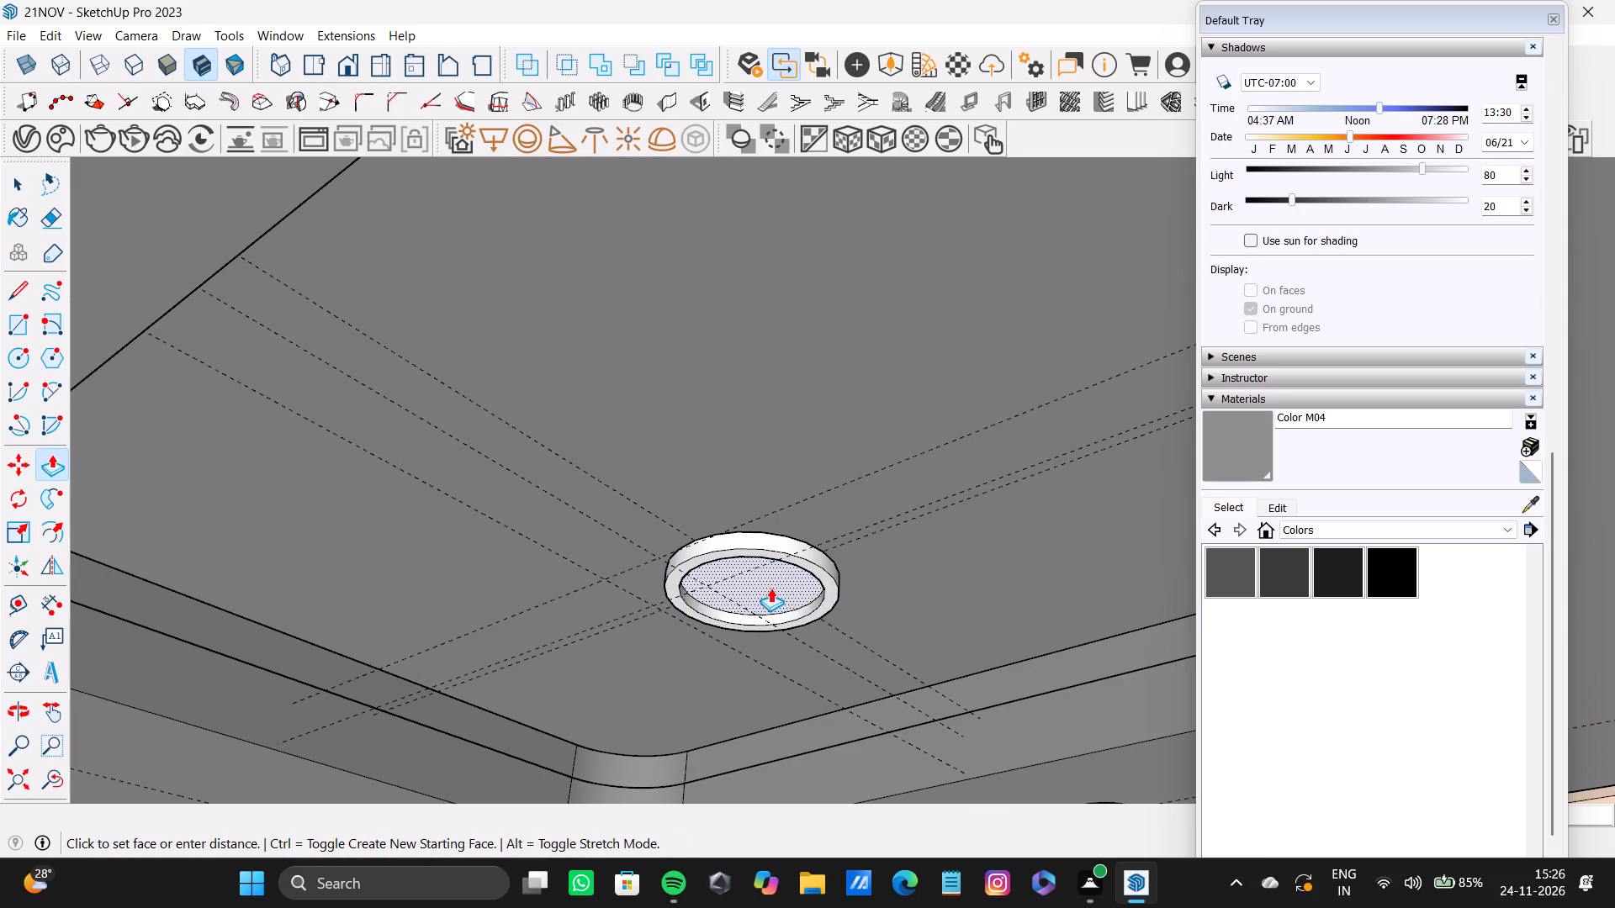
{"action": "left_click_drag", "start_coordinate": [770, 588], "coordinate": [775, 585]}
{"action": "key", "text": "space"}
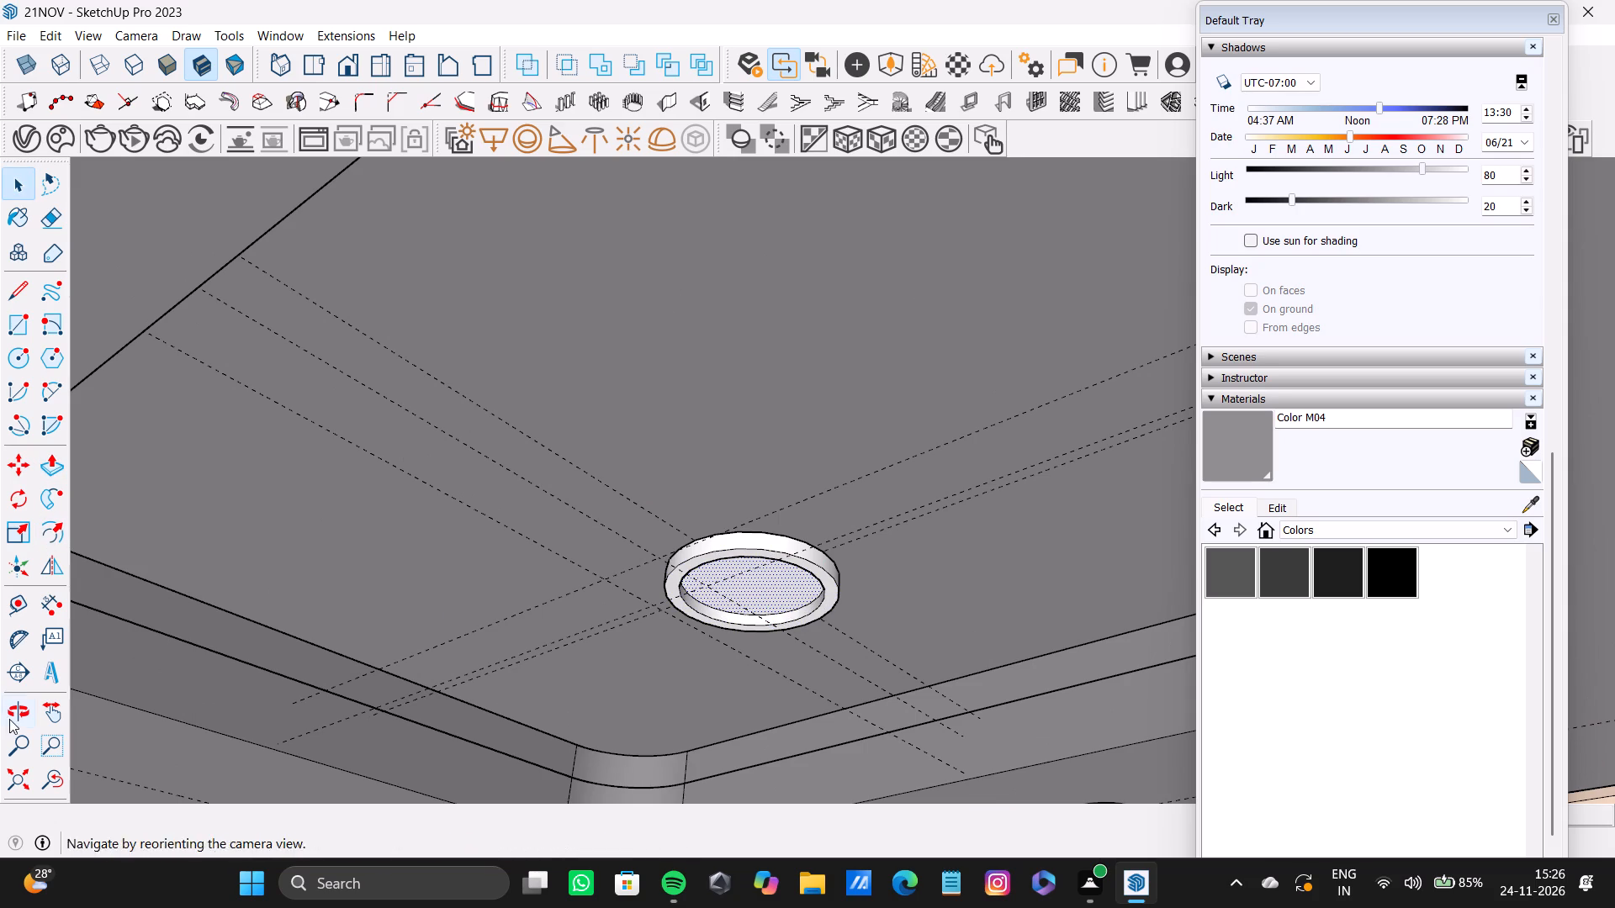
Examine the whole room from outside, checking the ceiling panel with its light recesses and central disc.
{"action": "left_click_drag", "start_coordinate": [7, 779], "coordinate": [19, 779]}
{"action": "middle_click_drag", "start_coordinate": [510, 652], "coordinate": [757, 750]}
{"action": "scroll", "coordinate": [885, 436], "scroll_direction": "up", "scroll_amount": 5}
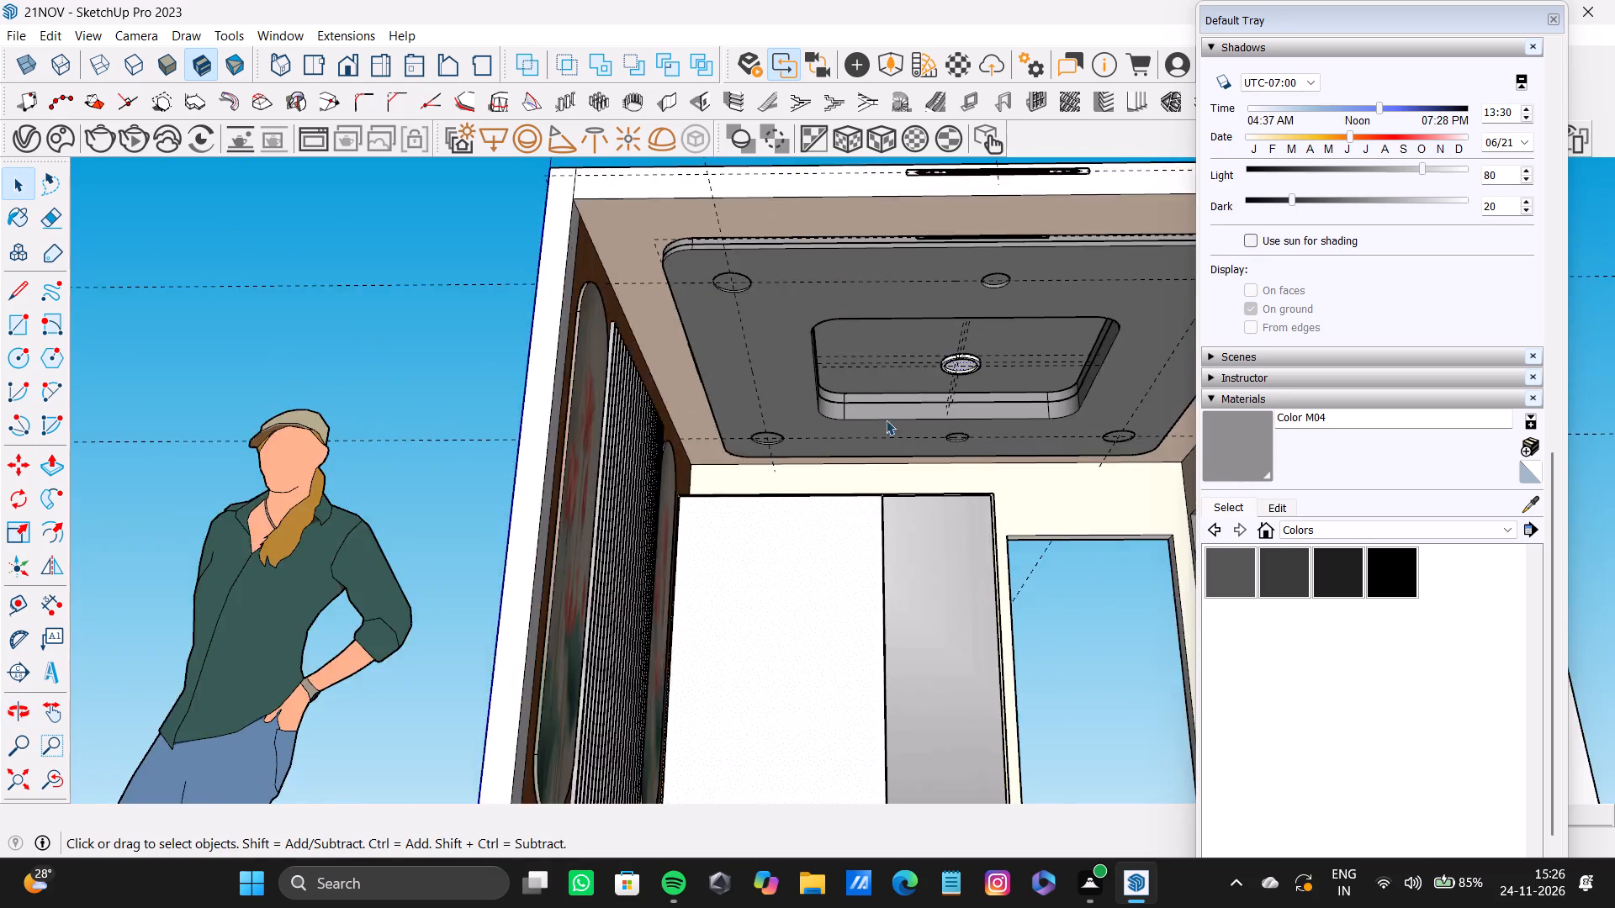
{"action": "scroll", "coordinate": [886, 420], "scroll_direction": "up", "scroll_amount": 4}
{"action": "middle_click_drag", "start_coordinate": [866, 393], "coordinate": [468, 393], "text": "shift"}
{"action": "scroll", "coordinate": [465, 386], "scroll_direction": "down", "scroll_amount": 9}
{"action": "middle_click_drag", "start_coordinate": [467, 420], "coordinate": [666, 526]}
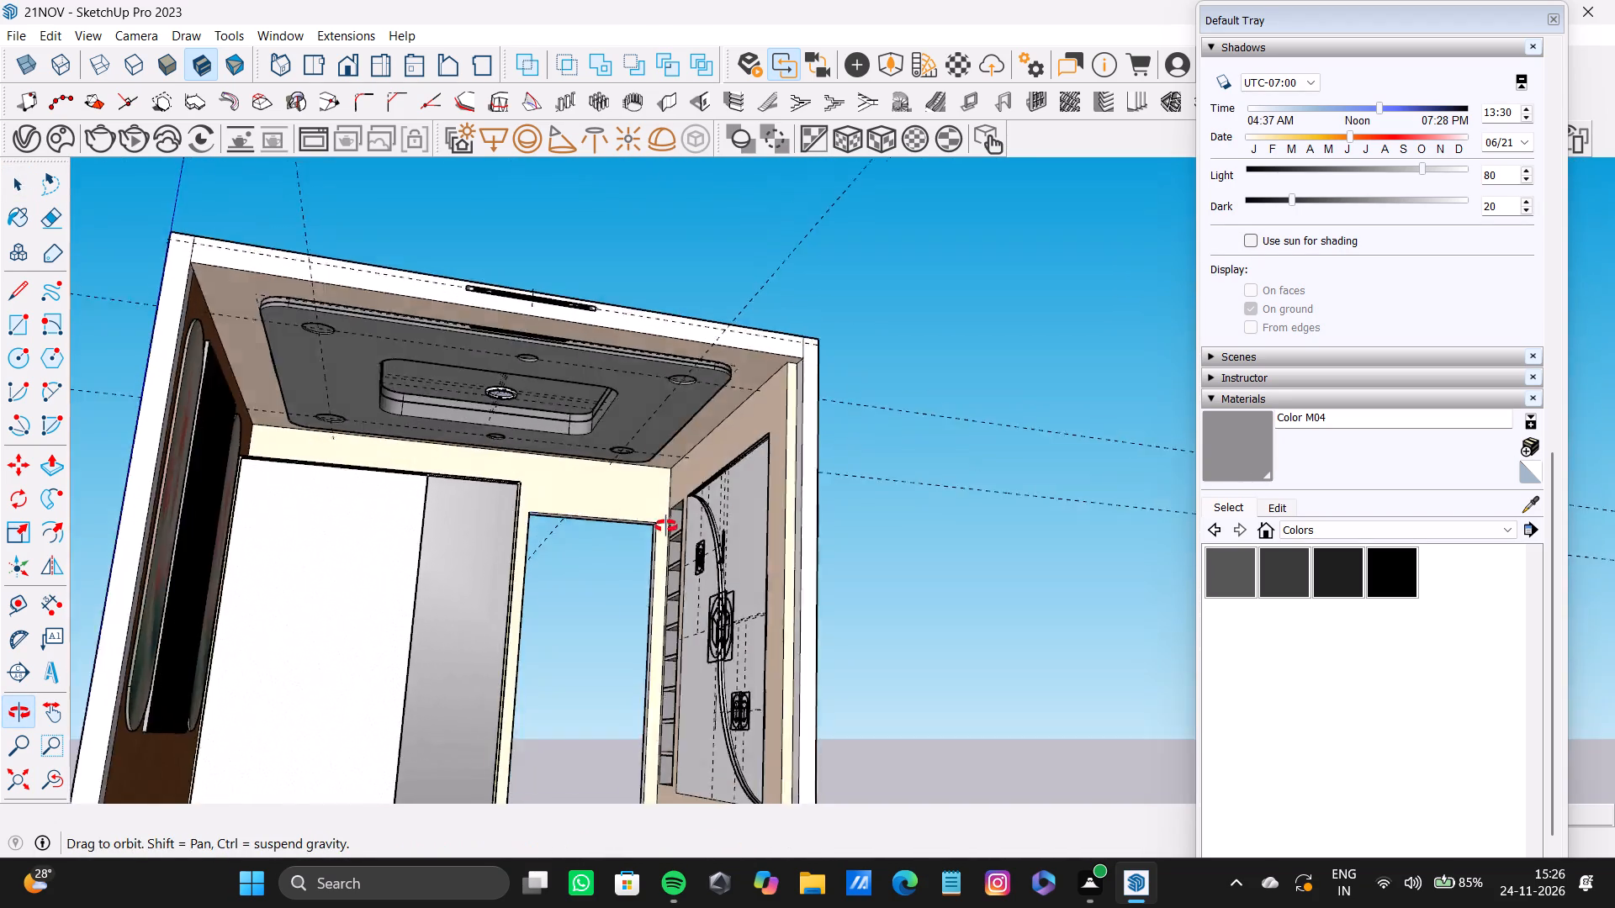
{"action": "middle_click_drag", "start_coordinate": [666, 526], "coordinate": [527, 562]}
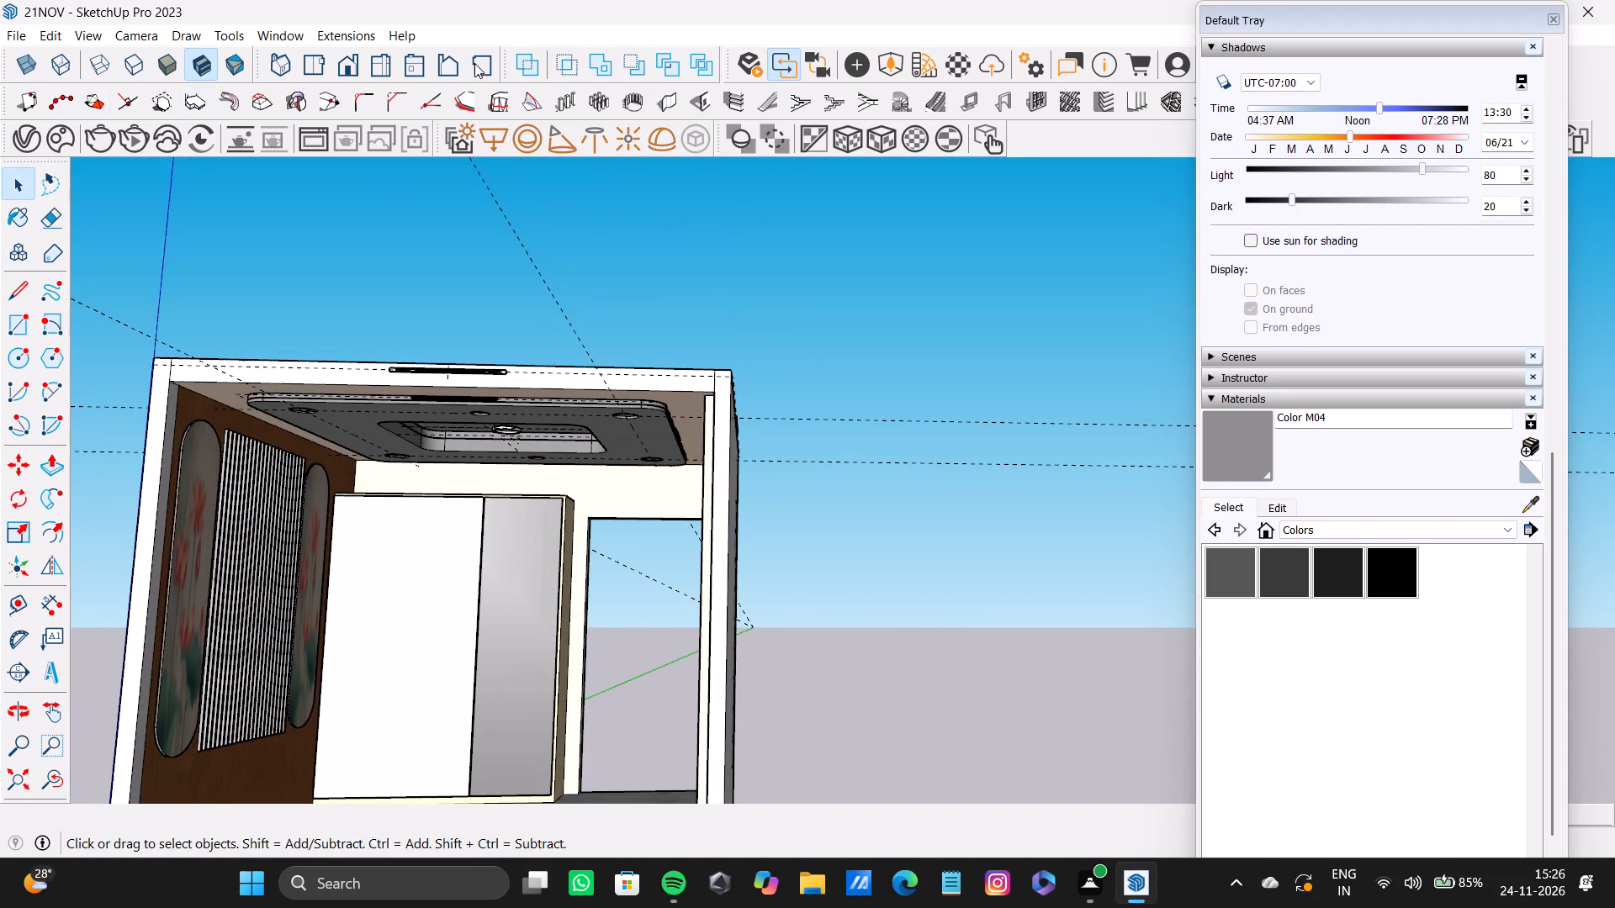
Place V-Ray spot lights in the ceiling panel's round recesses, starting with the open-side corner by the slatted wall and the middle one beside it.
{"action": "left_click", "coordinate": [554, 135]}
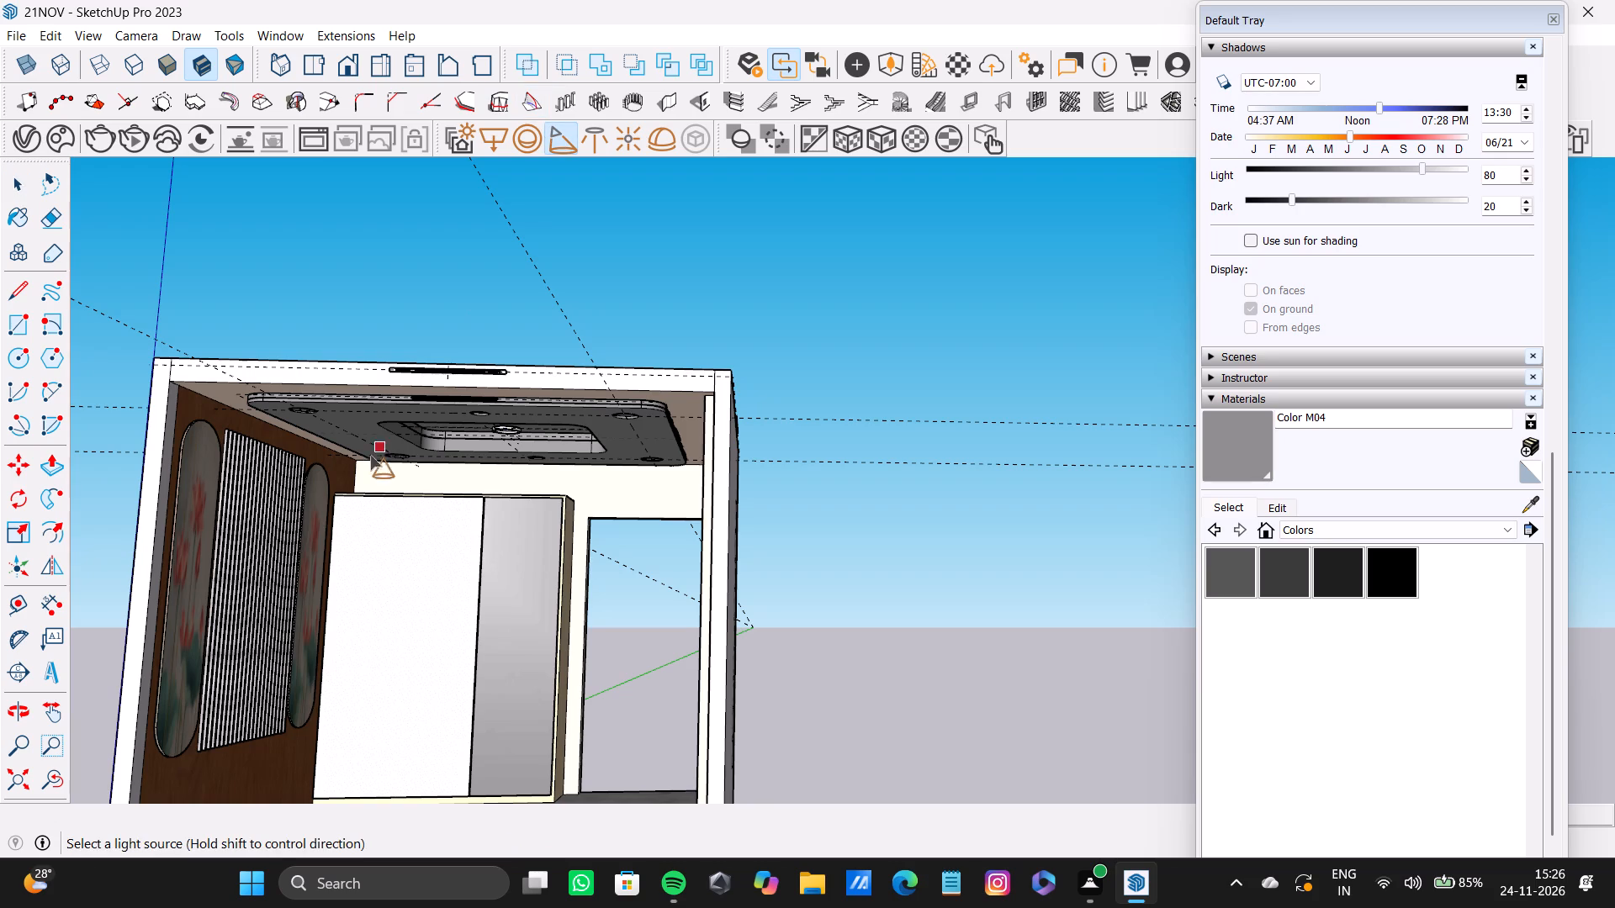
{"action": "scroll", "coordinate": [332, 438], "scroll_direction": "up", "scroll_amount": 20}
{"action": "scroll", "coordinate": [332, 438], "scroll_direction": "up", "scroll_amount": 6}
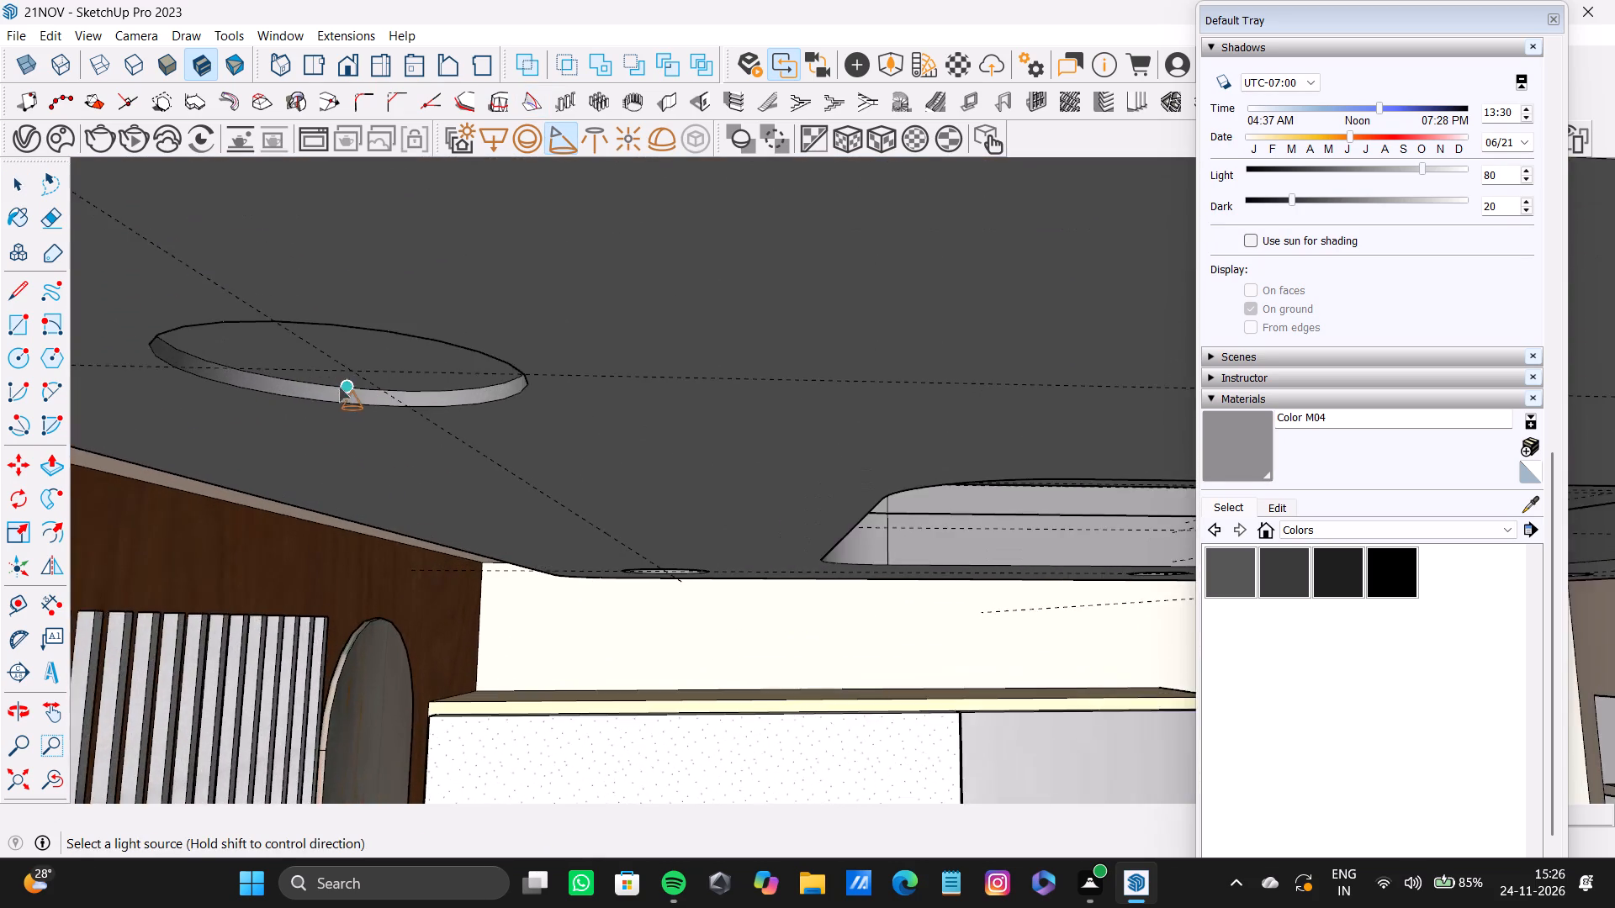
{"action": "scroll", "coordinate": [339, 387], "scroll_direction": "up", "scroll_amount": 3}
{"action": "left_click", "coordinate": [355, 372]}
{"action": "scroll", "coordinate": [397, 515], "scroll_direction": "down", "scroll_amount": 15}
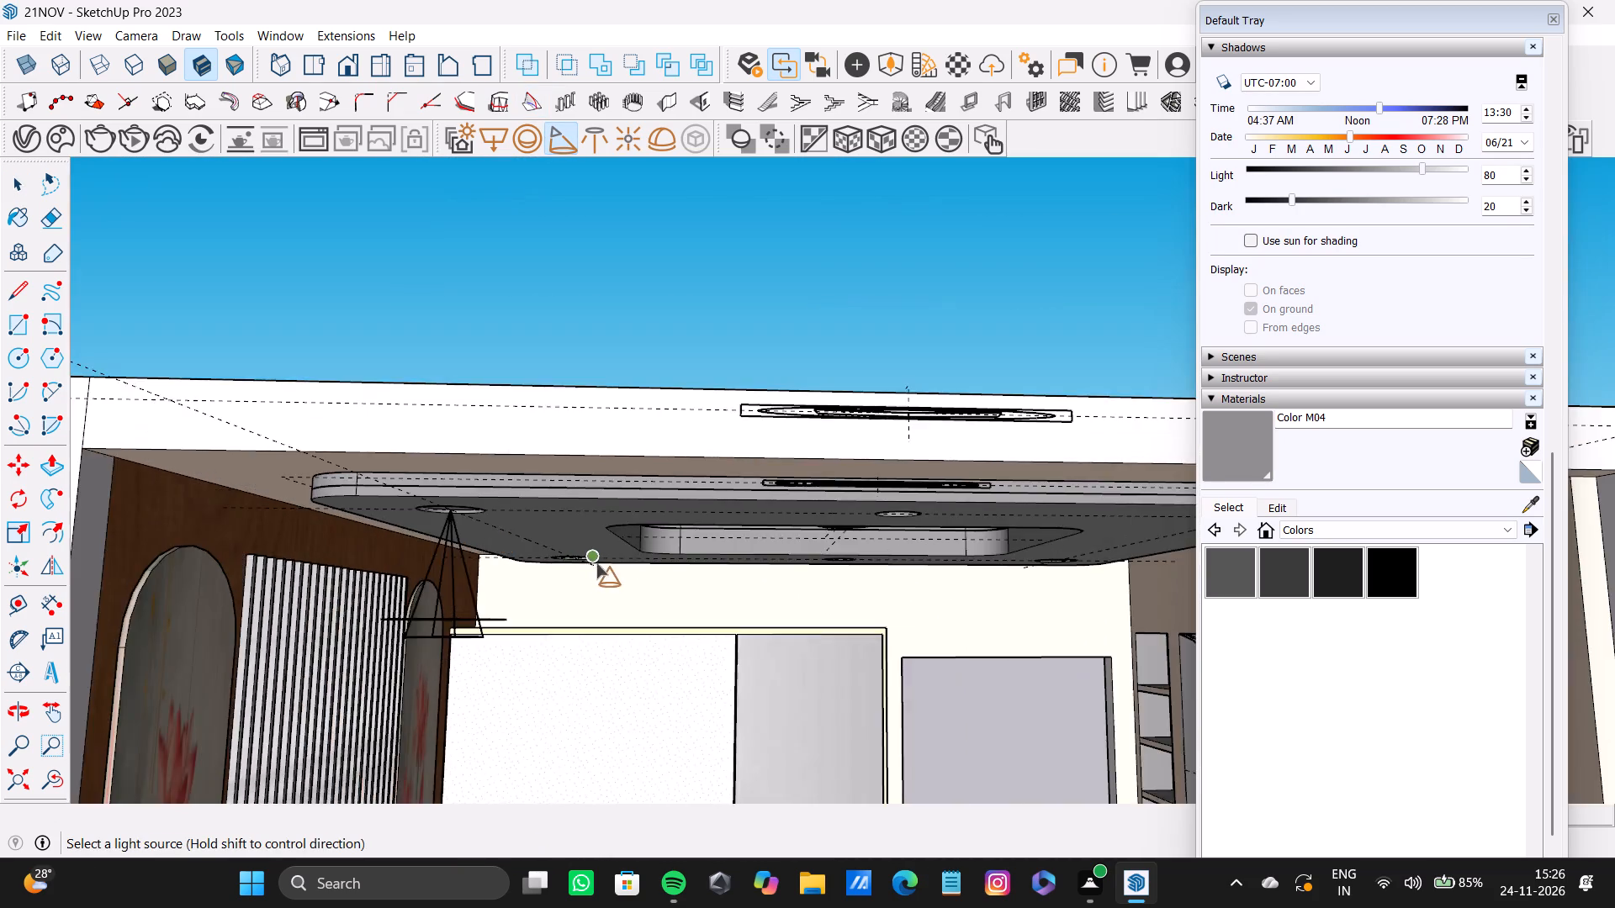
{"action": "middle_click_drag", "start_coordinate": [600, 563], "coordinate": [245, 409]}
{"action": "scroll", "coordinate": [564, 423], "scroll_direction": "up", "scroll_amount": 6}
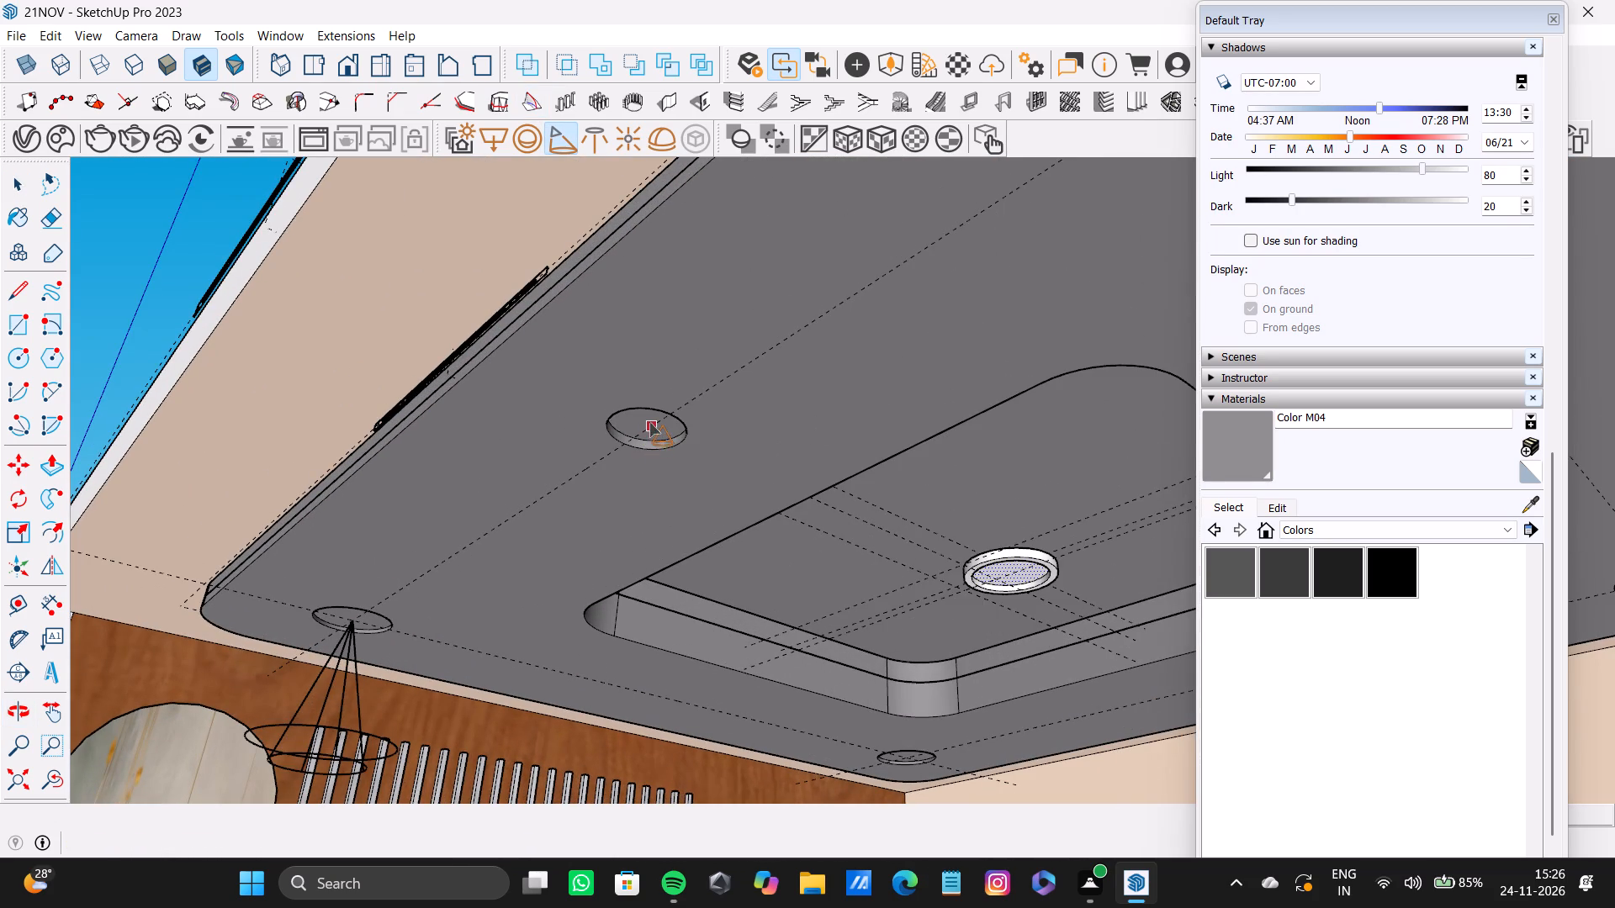
{"action": "left_click", "coordinate": [650, 428]}
{"action": "scroll", "coordinate": [487, 520], "scroll_direction": "down", "scroll_amount": 8}
{"action": "middle_click_drag", "start_coordinate": [470, 520], "coordinate": [676, 509]}
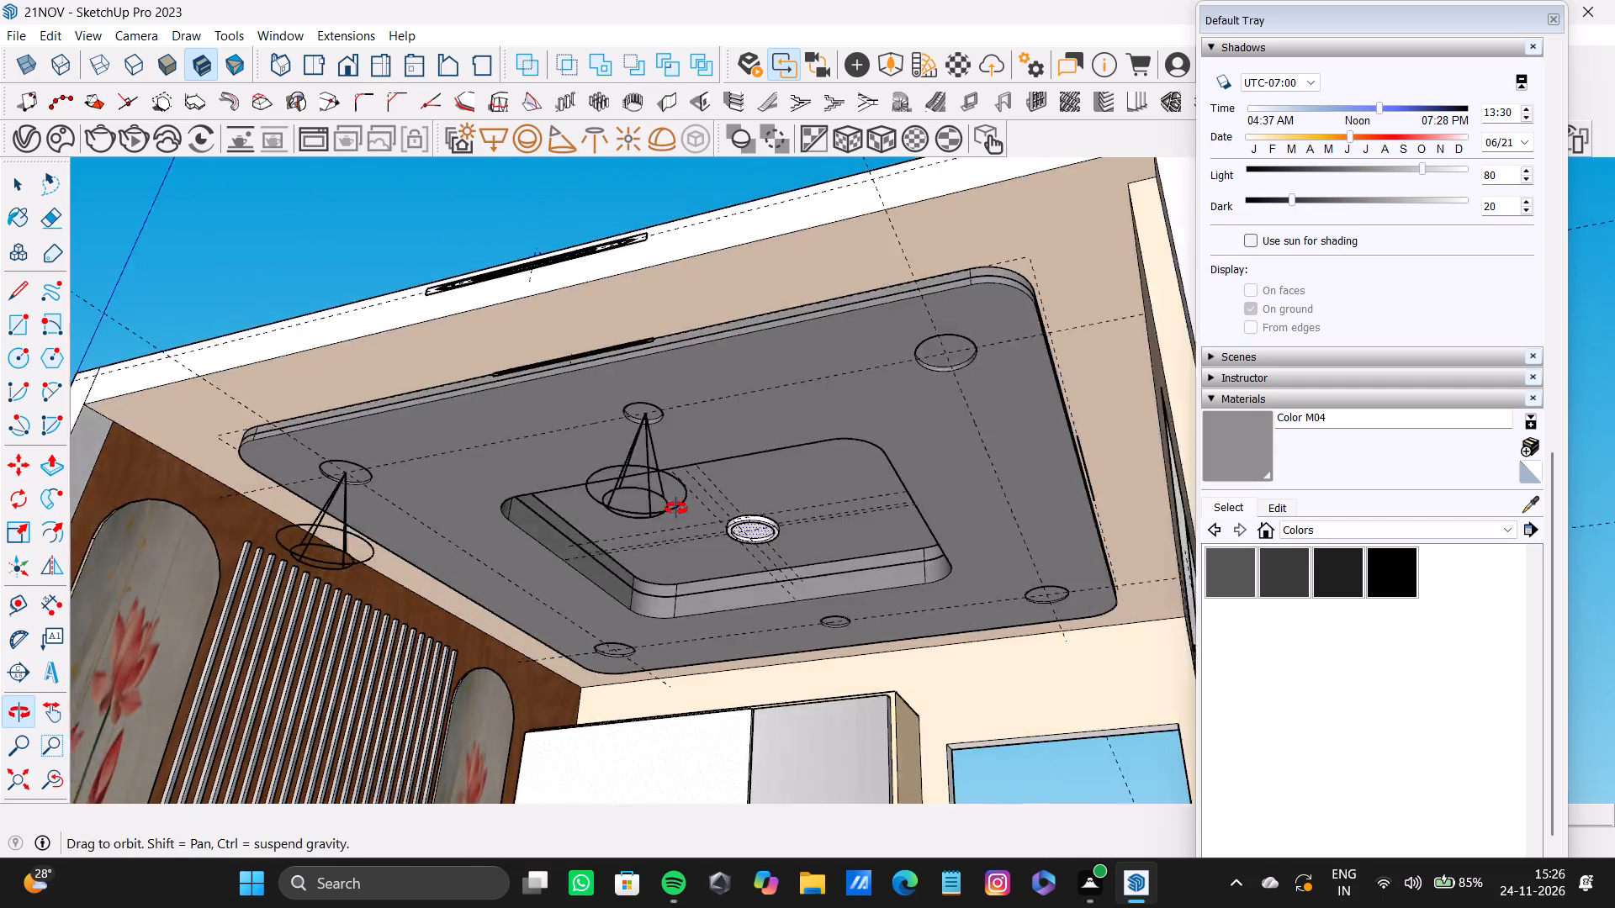
{"action": "middle_click_drag", "start_coordinate": [676, 509], "coordinate": [764, 536]}
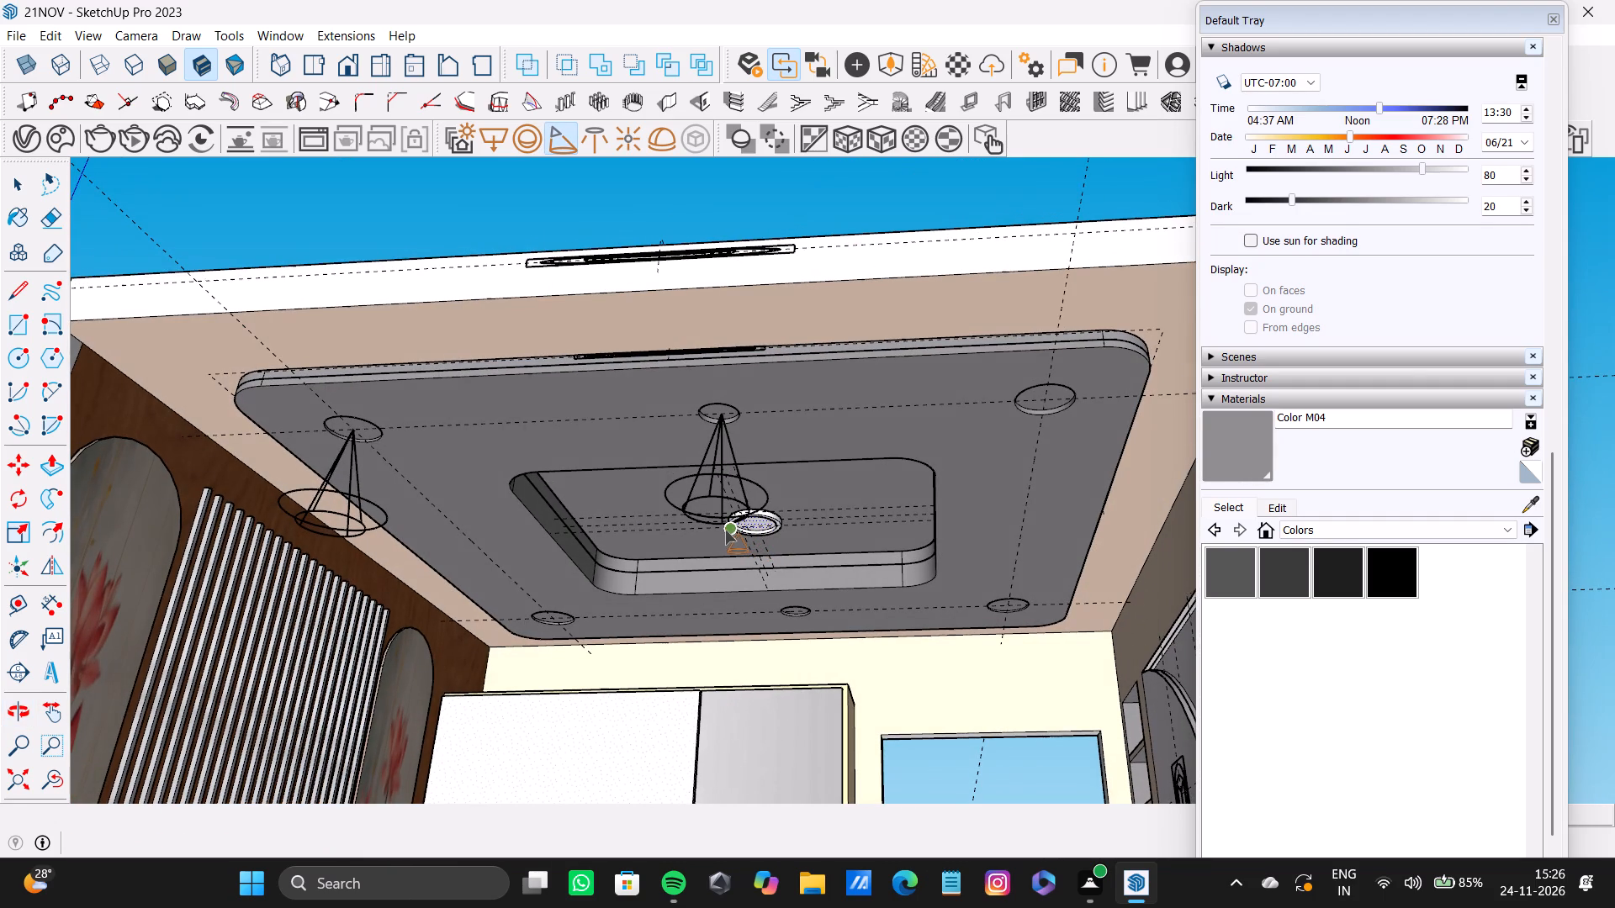
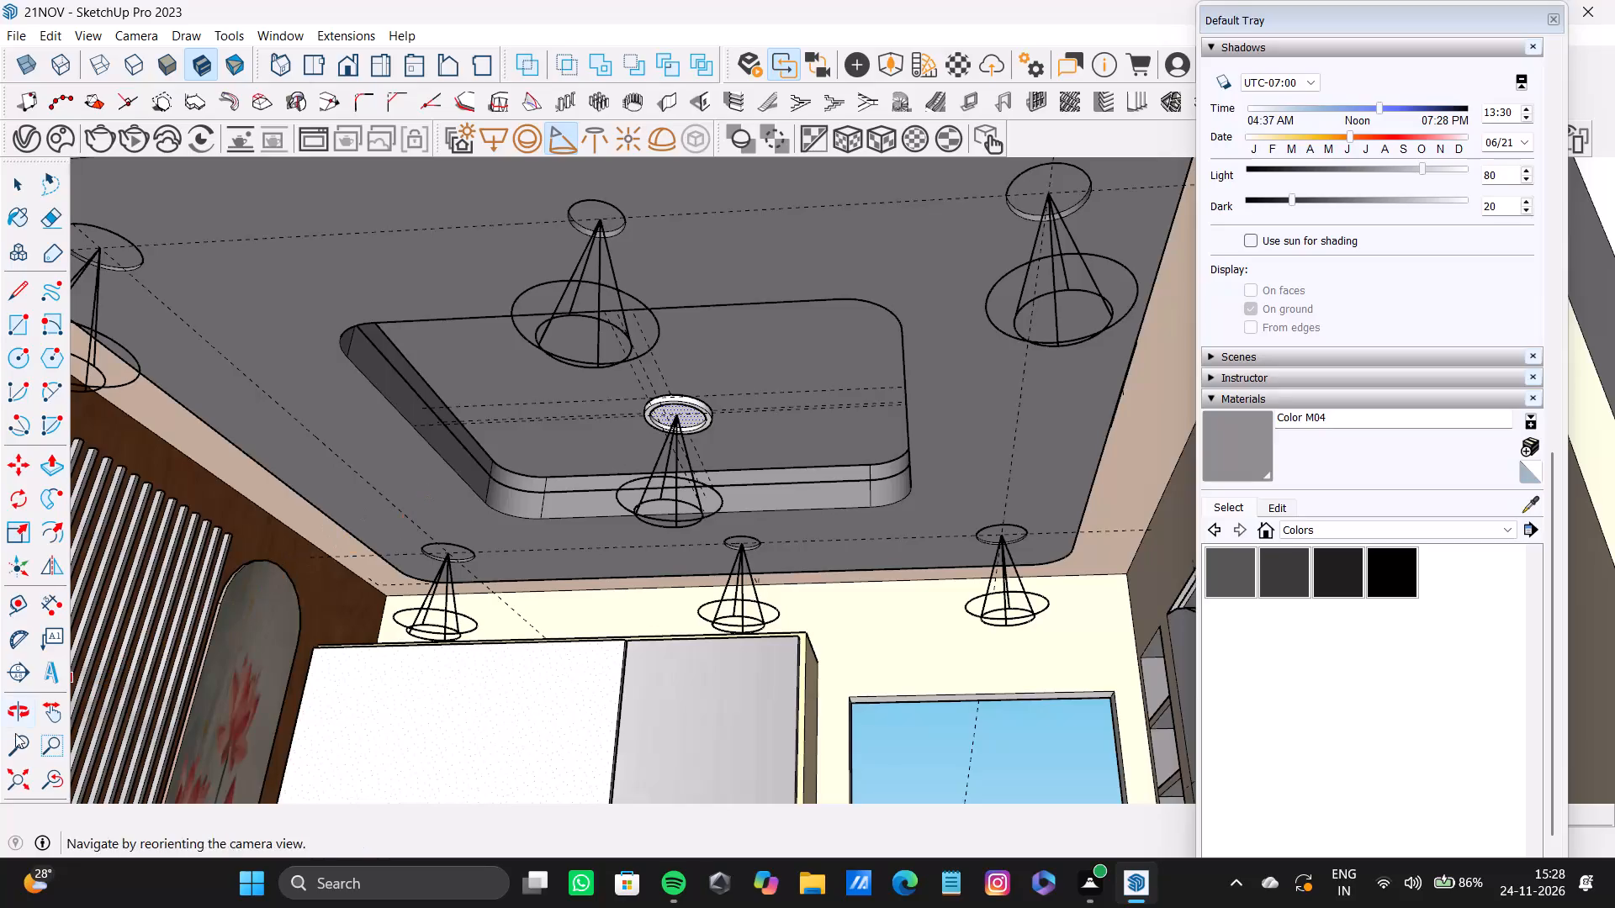
Delete the spot light hanging beneath the central disc of the ceiling panel.
{"action": "left_click", "coordinate": [9, 779]}
{"action": "middle_click_drag", "start_coordinate": [802, 426], "coordinate": [653, 565]}
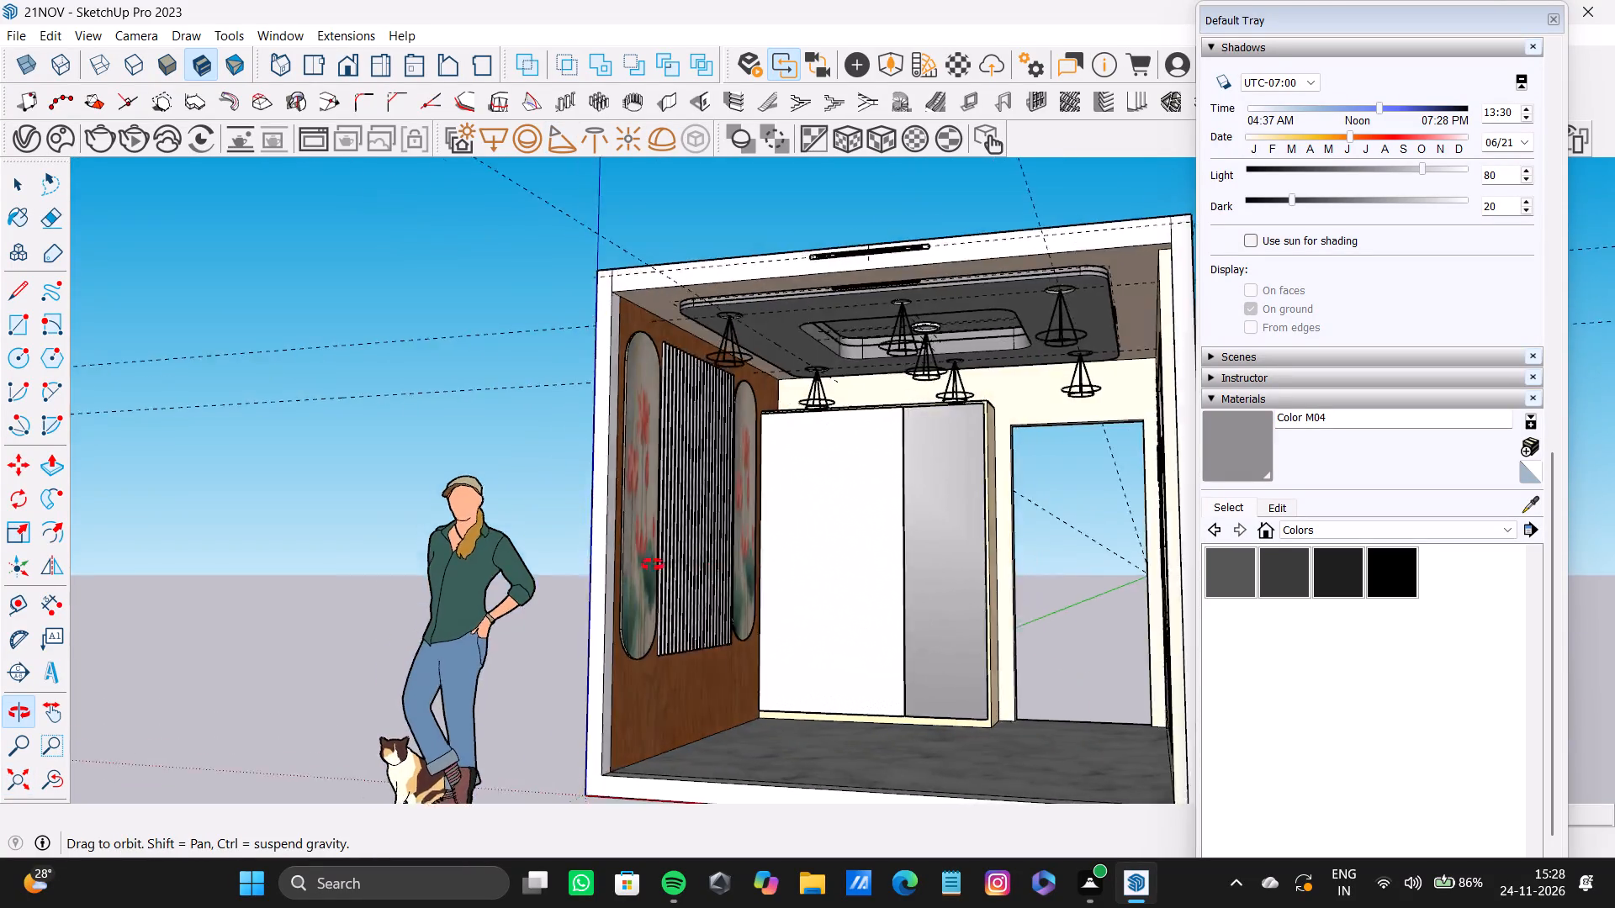
{"action": "middle_click_drag", "start_coordinate": [653, 565], "coordinate": [489, 593]}
{"action": "scroll", "coordinate": [920, 340], "scroll_direction": "up", "scroll_amount": 14}
{"action": "middle_click_drag", "start_coordinate": [838, 352], "coordinate": [833, 372]}
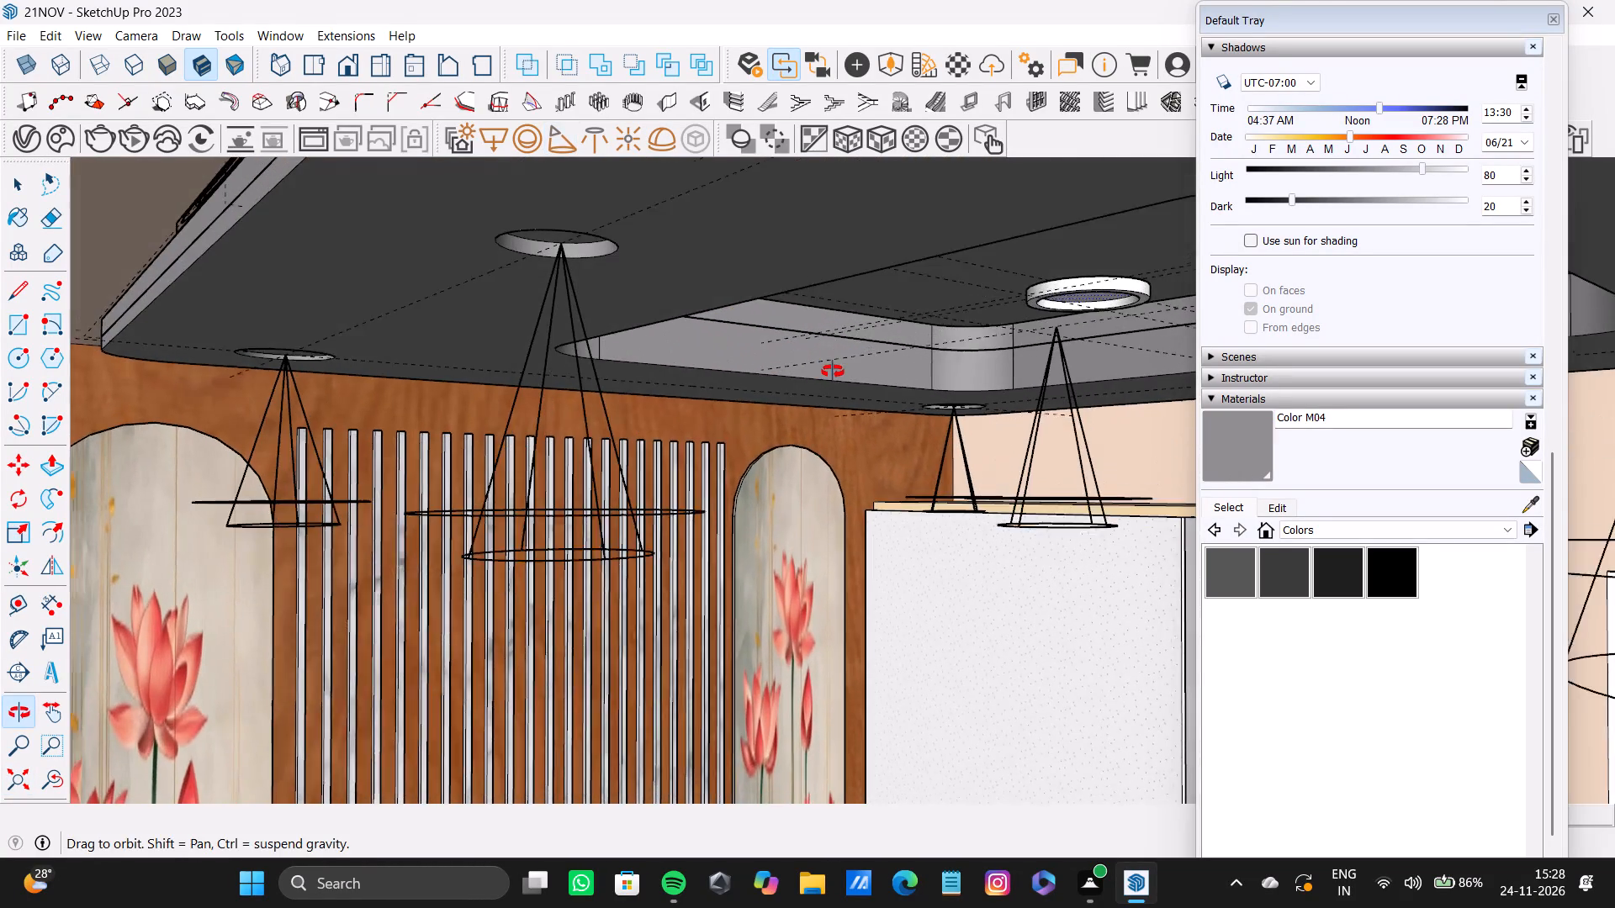
{"action": "middle_click_drag", "start_coordinate": [833, 372], "coordinate": [833, 372]}
{"action": "key", "text": "space"}
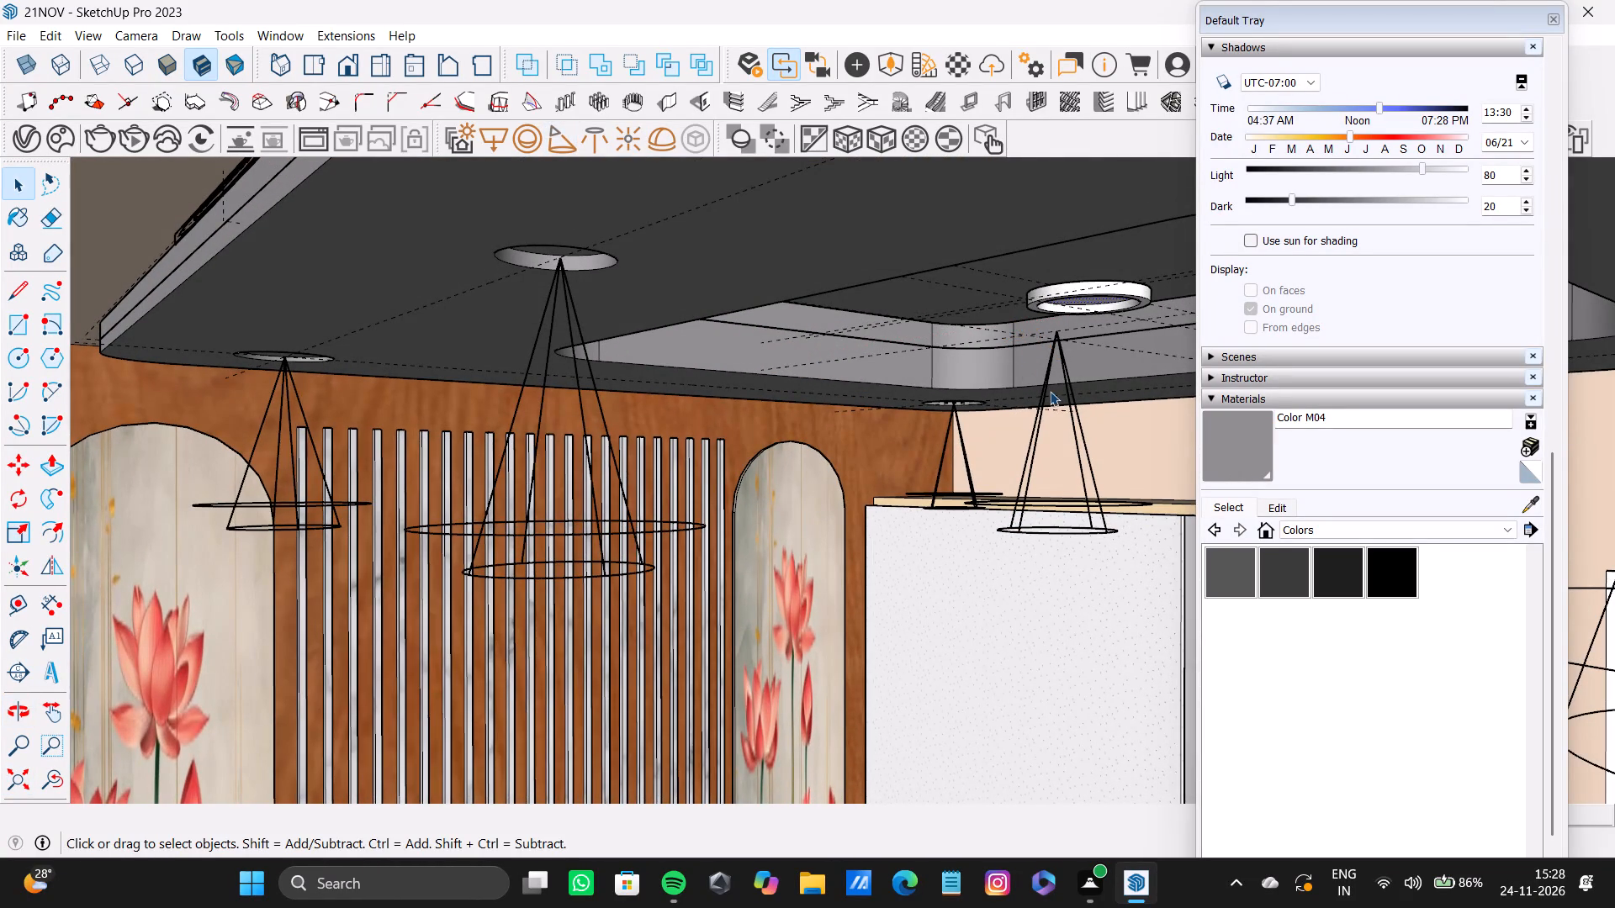
{"action": "left_click", "coordinate": [1051, 395]}
{"action": "left_click", "coordinate": [1037, 419]}
{"action": "key", "text": "Delete"}
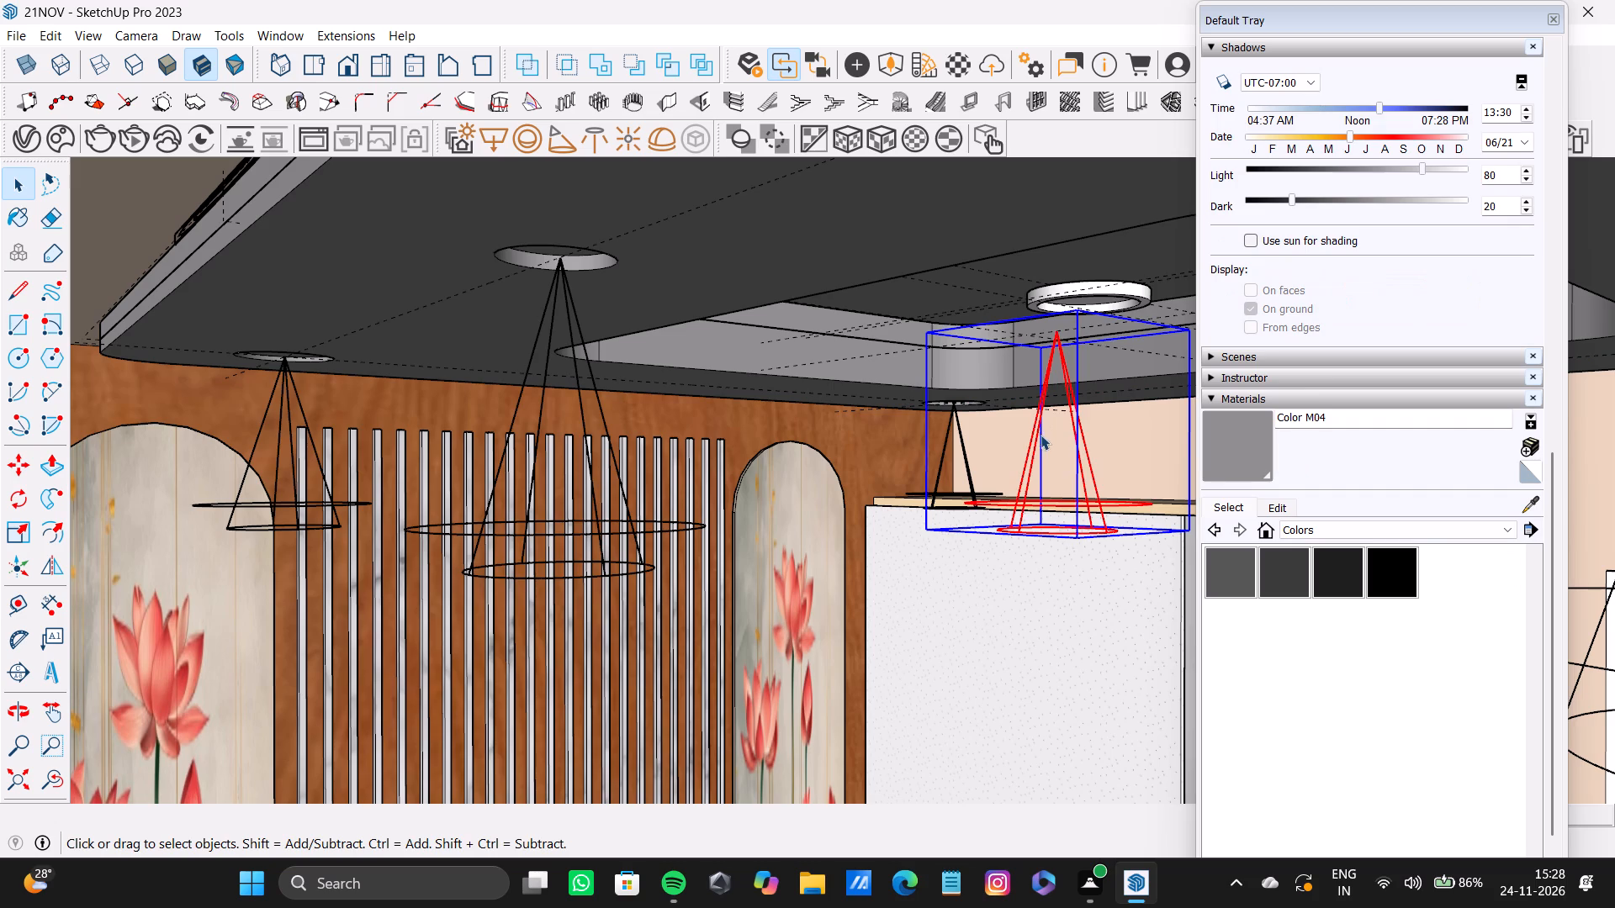
{"action": "left_click", "coordinate": [1040, 435]}
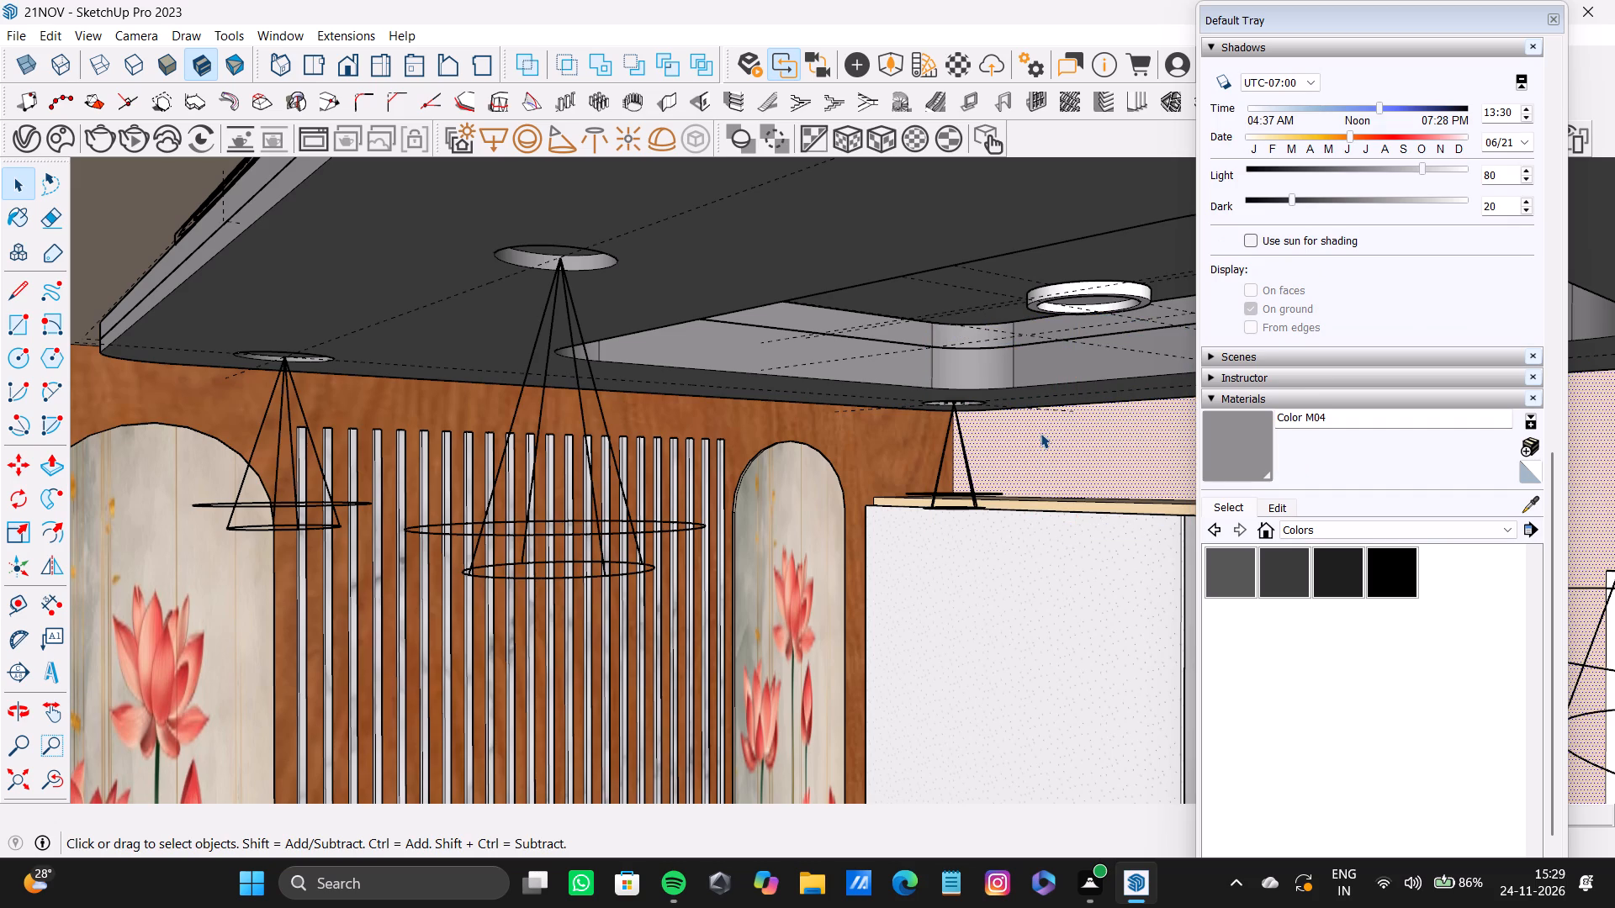
Place a new V-Ray spot light on the inner face of the central ceiling disc.
{"action": "left_click", "coordinate": [568, 138]}
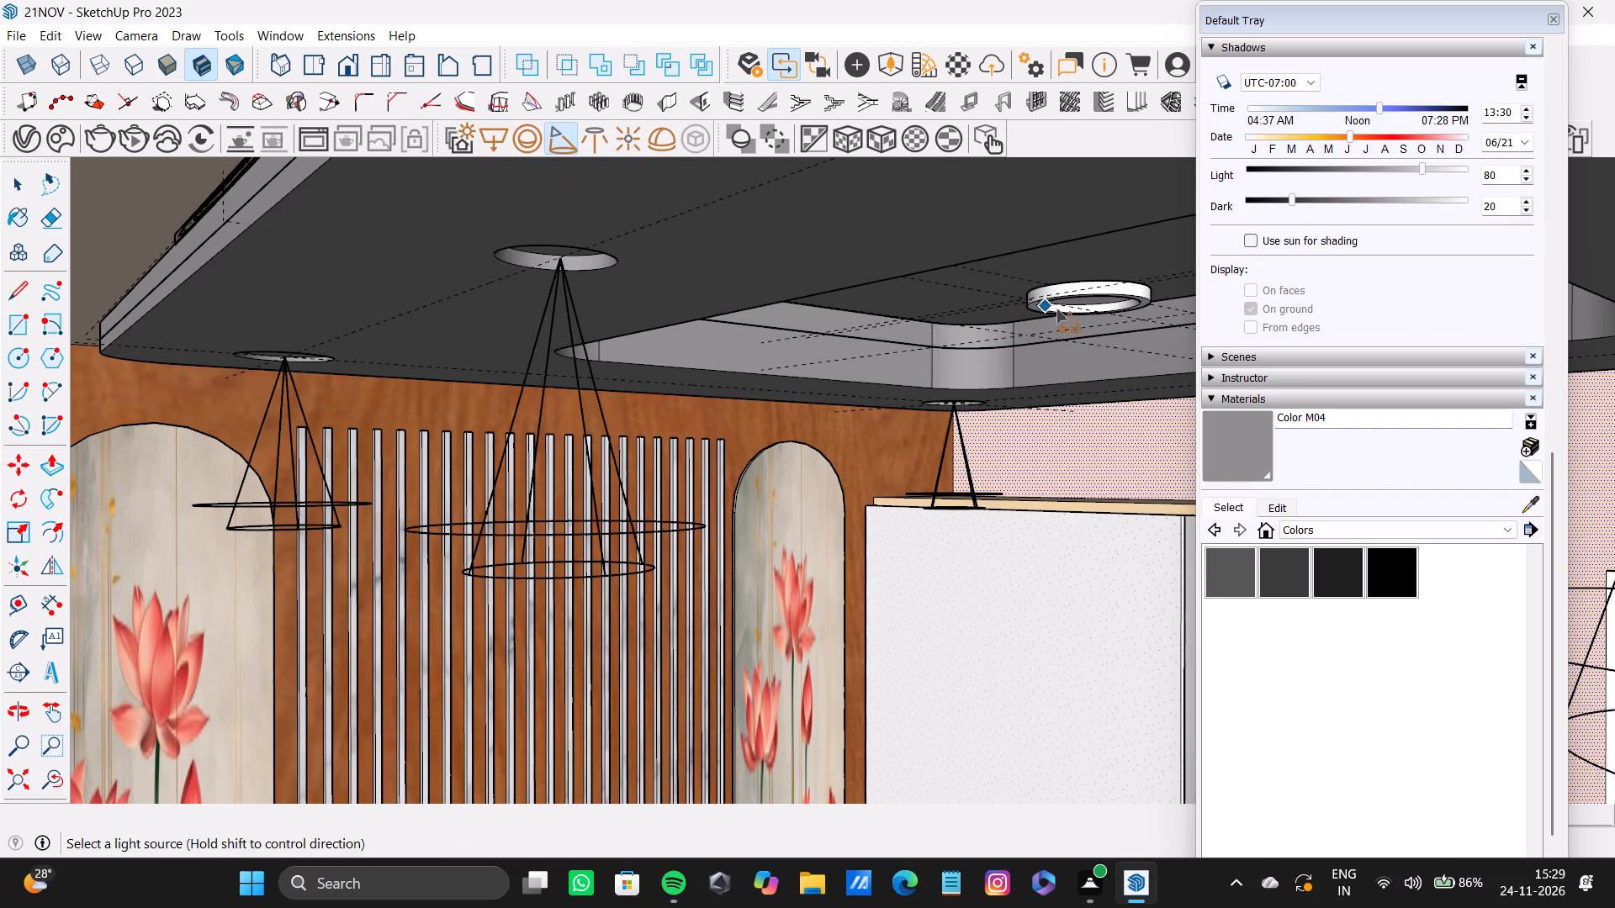
{"action": "scroll", "coordinate": [1059, 309], "scroll_direction": "up", "scroll_amount": 7}
{"action": "left_click", "coordinate": [1100, 276]}
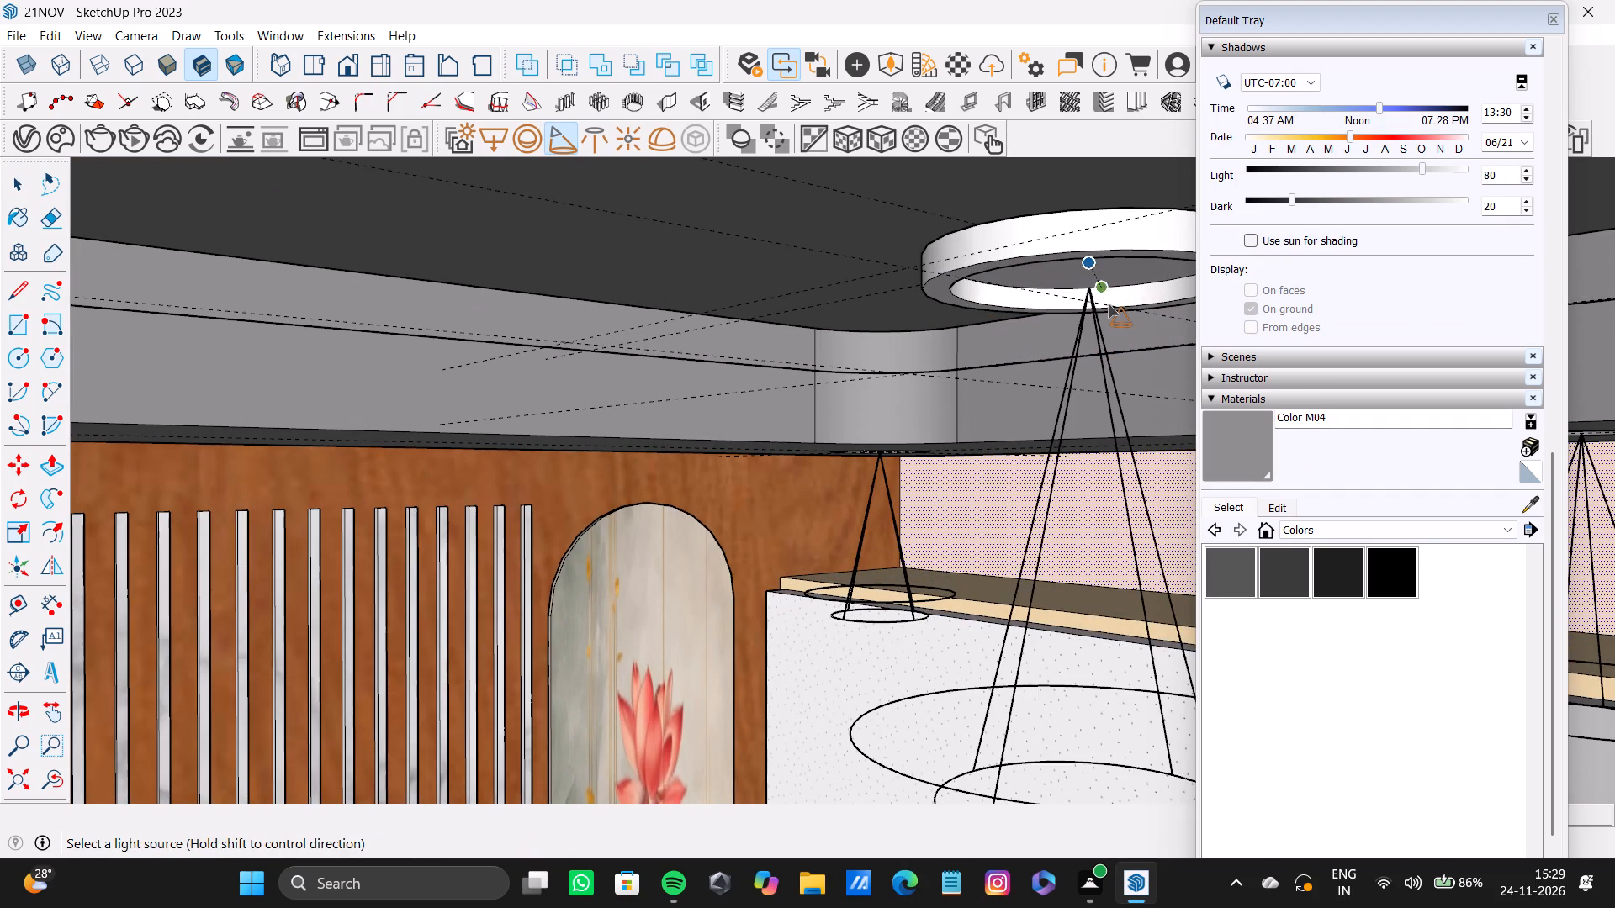
Examine the central disc's spot light up close, and the whole room with its ceiling lights from outside.
{"action": "scroll", "coordinate": [1082, 335], "scroll_direction": "up", "scroll_amount": 1}
{"action": "middle_click_drag", "start_coordinate": [1067, 319], "coordinate": [930, 344]}
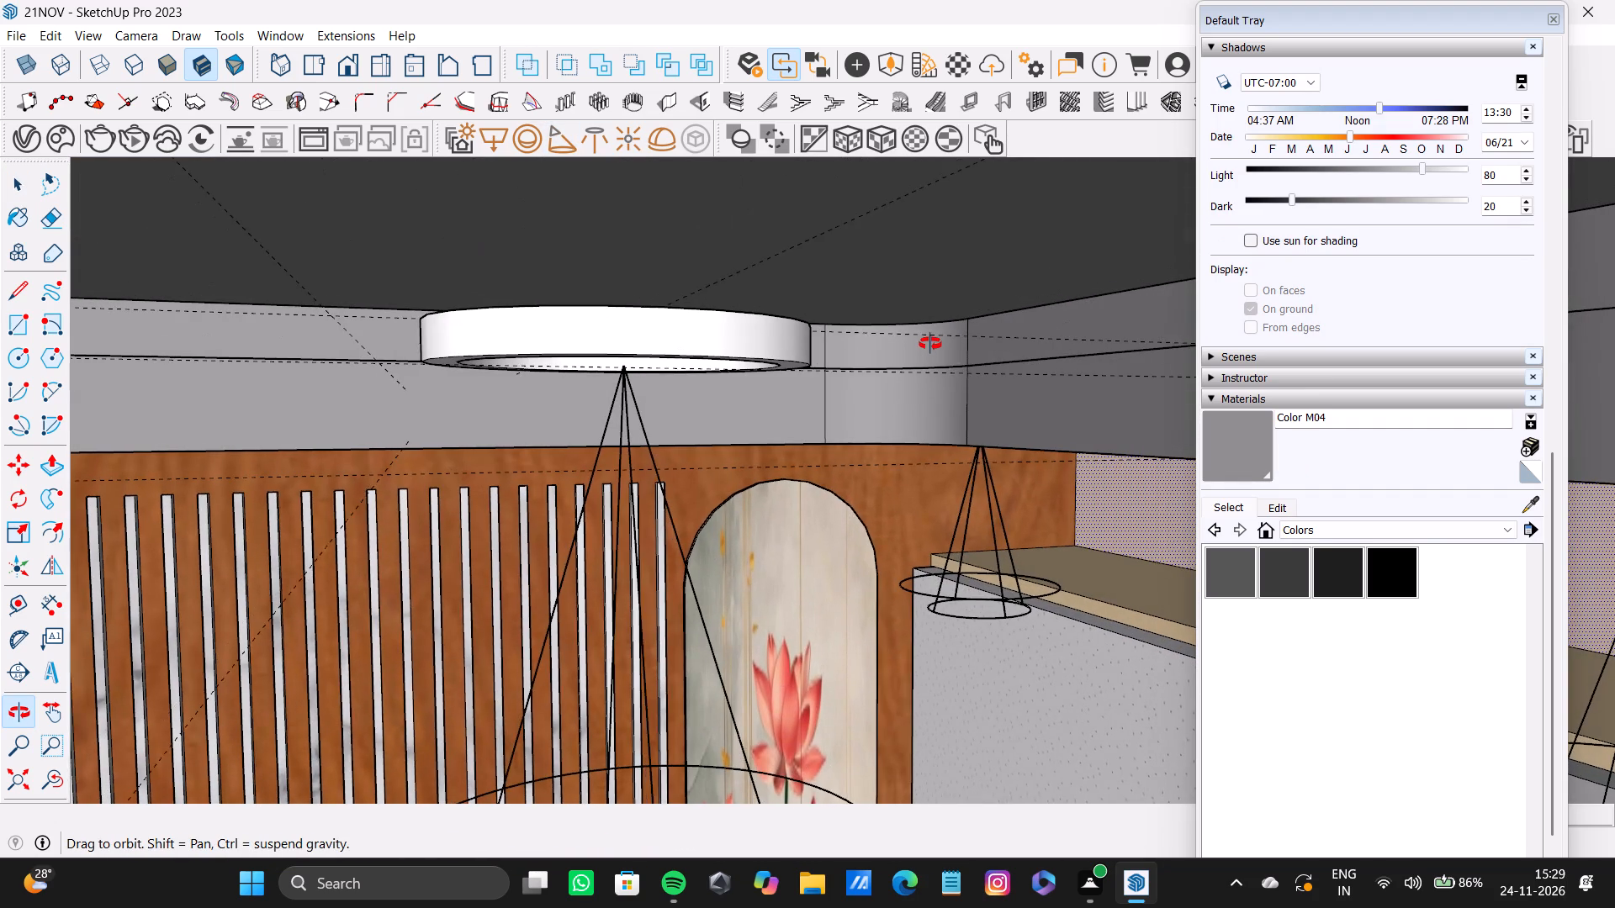
{"action": "middle_click_drag", "start_coordinate": [930, 344], "coordinate": [1198, 372]}
{"action": "left_click", "coordinate": [13, 779]}
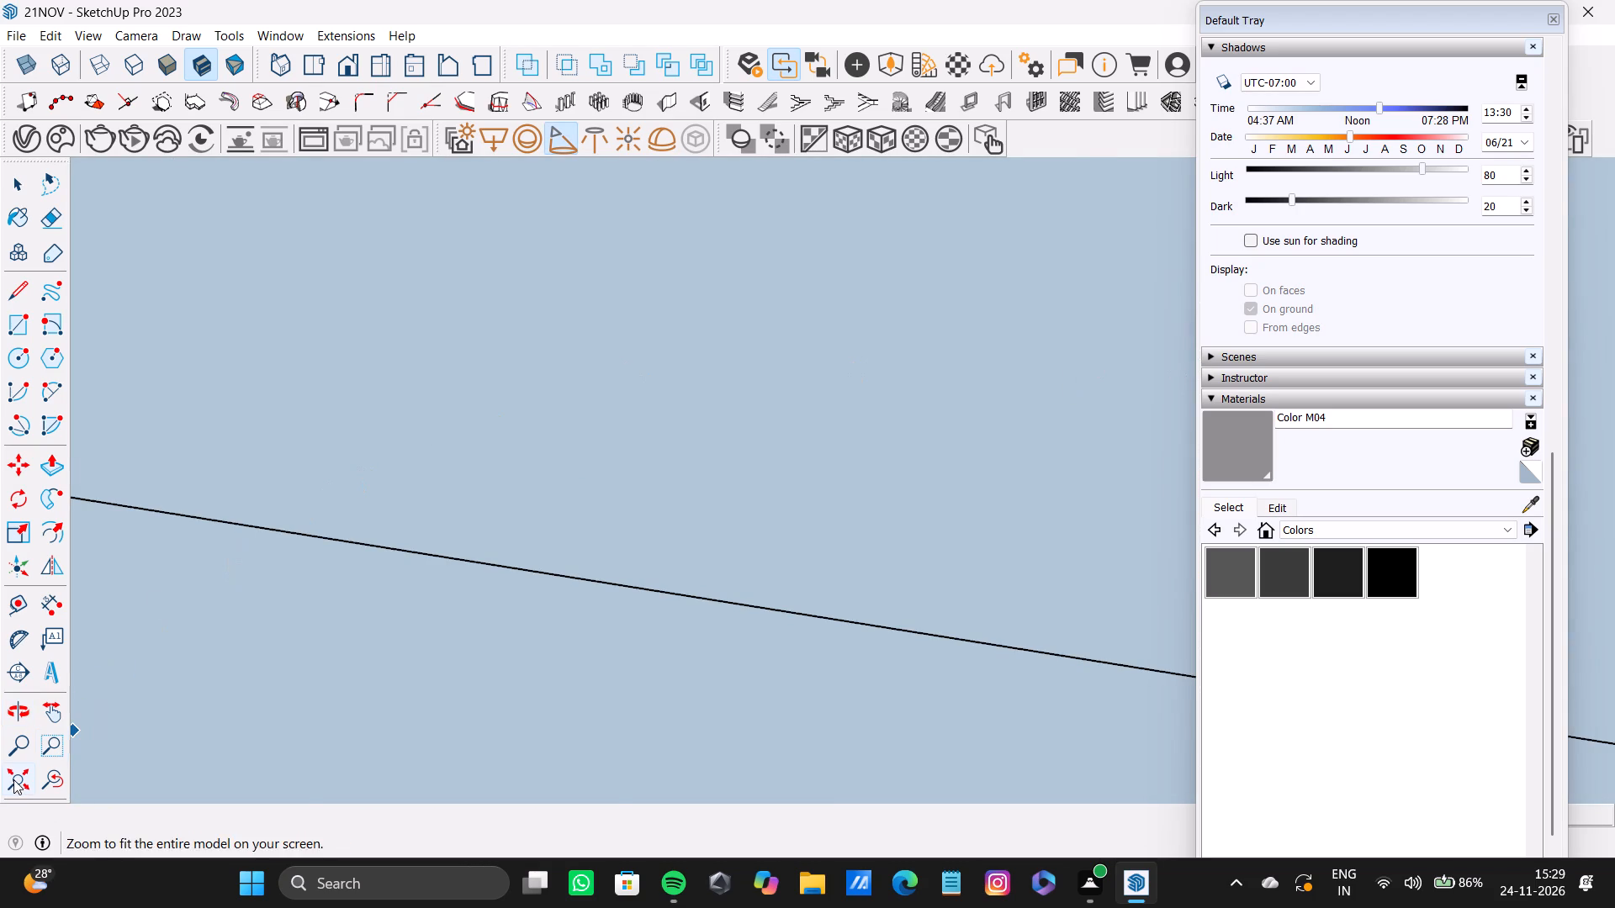
{"action": "middle_click_drag", "start_coordinate": [65, 699], "coordinate": [126, 681]}
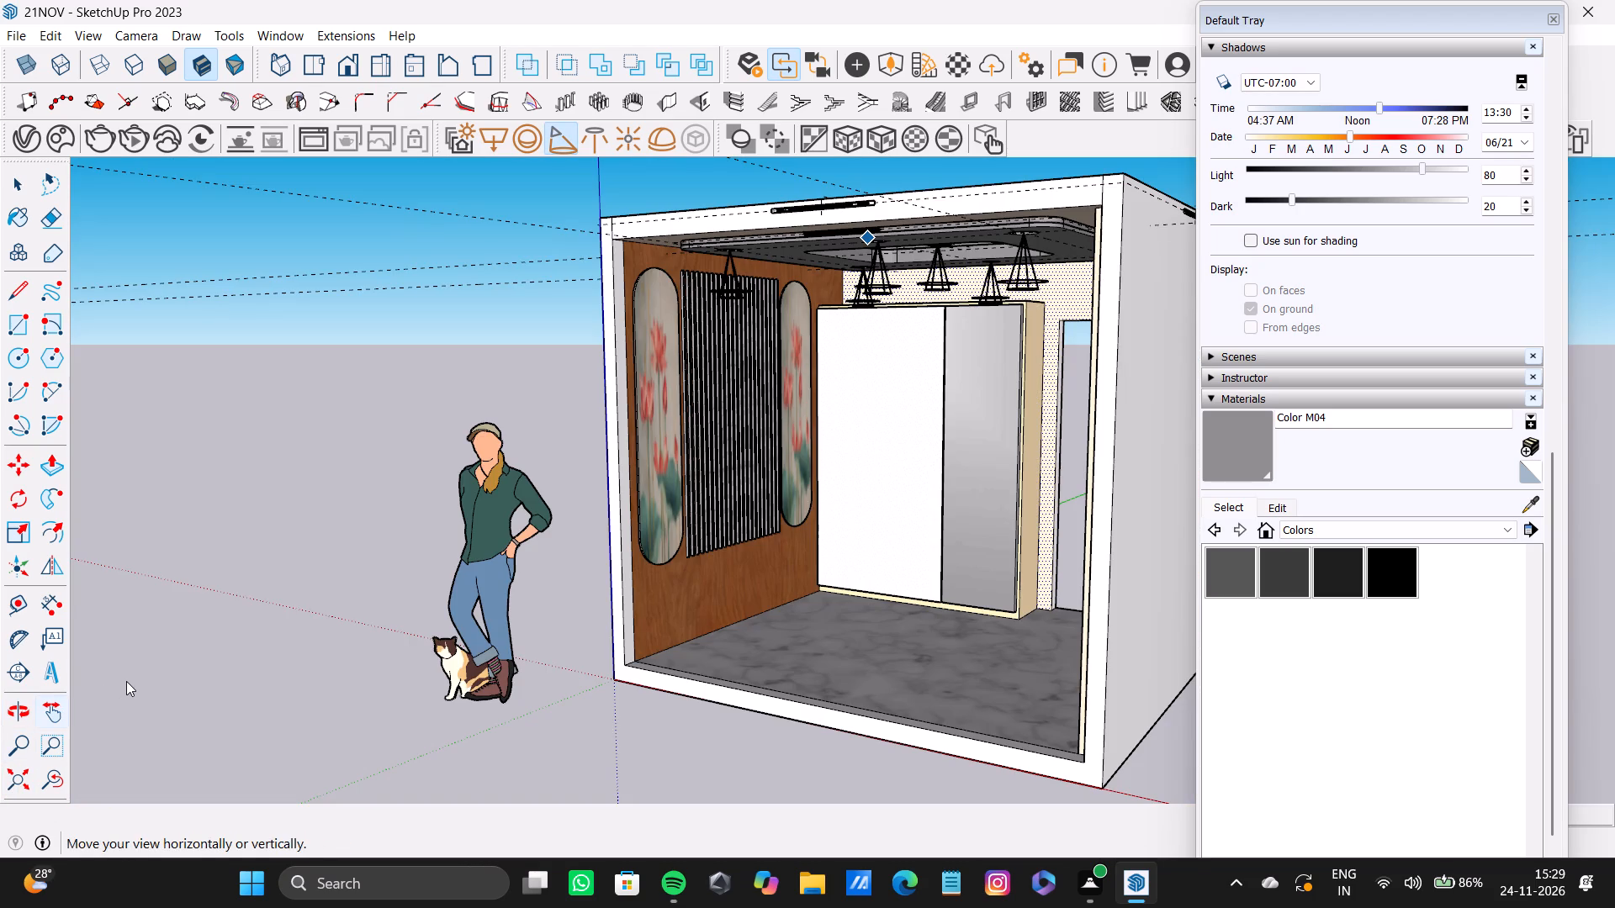
{"action": "middle_click_drag", "start_coordinate": [126, 681], "coordinate": [125, 676]}
{"action": "middle_click_drag", "start_coordinate": [125, 676], "coordinate": [124, 673]}
{"action": "middle_click_drag", "start_coordinate": [124, 673], "coordinate": [185, 594]}
{"action": "middle_click_drag", "start_coordinate": [185, 594], "coordinate": [187, 589]}
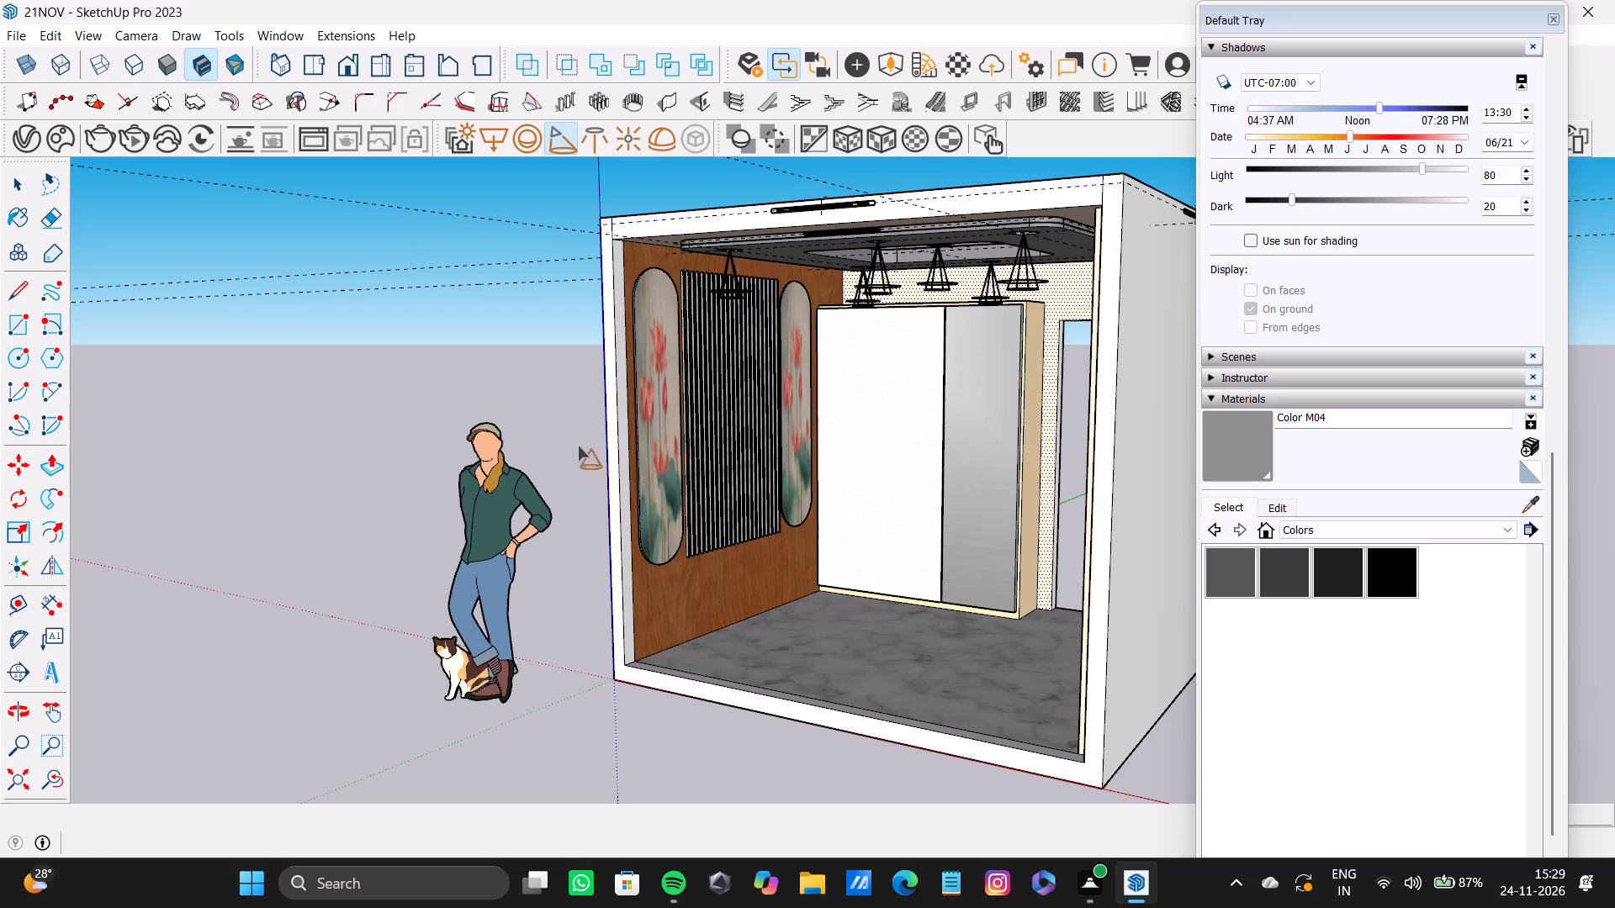
{"action": "key", "text": "space"}
{"action": "scroll", "coordinate": [751, 403], "scroll_direction": "down", "scroll_amount": 3}
{"action": "middle_click_drag", "start_coordinate": [819, 399], "coordinate": [625, 448], "text": "shift"}
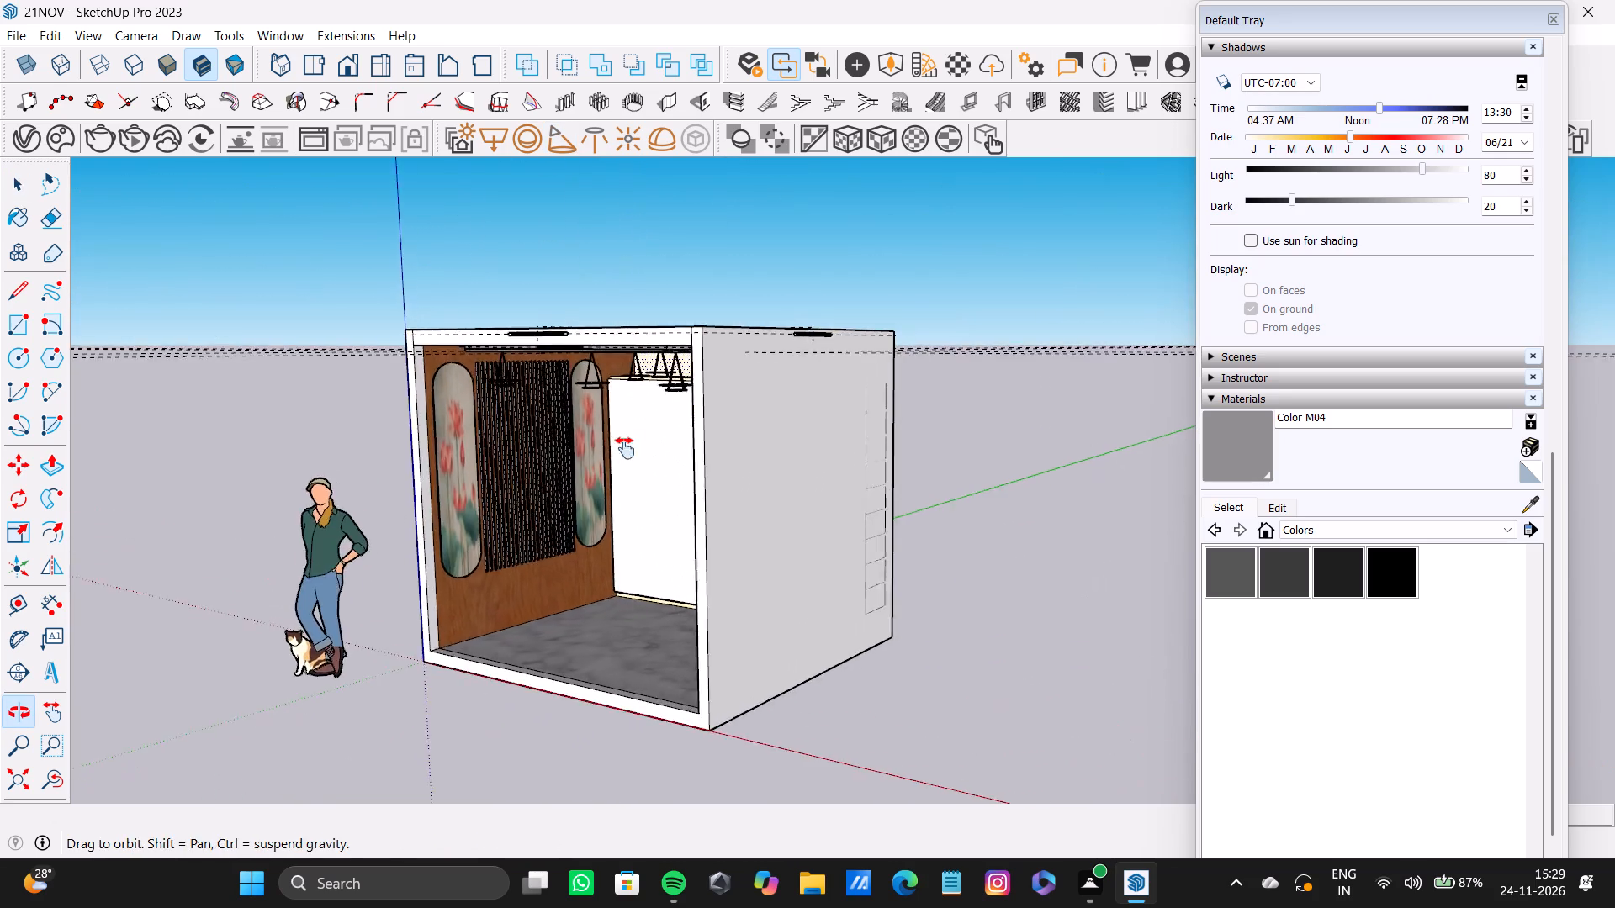
{"action": "middle_click_drag", "start_coordinate": [625, 448], "coordinate": [872, 288], "text": "shift"}
{"action": "scroll", "coordinate": [979, 242], "scroll_direction": "up", "scroll_amount": 14}
{"action": "middle_click_drag", "start_coordinate": [504, 367], "coordinate": [246, 430]}
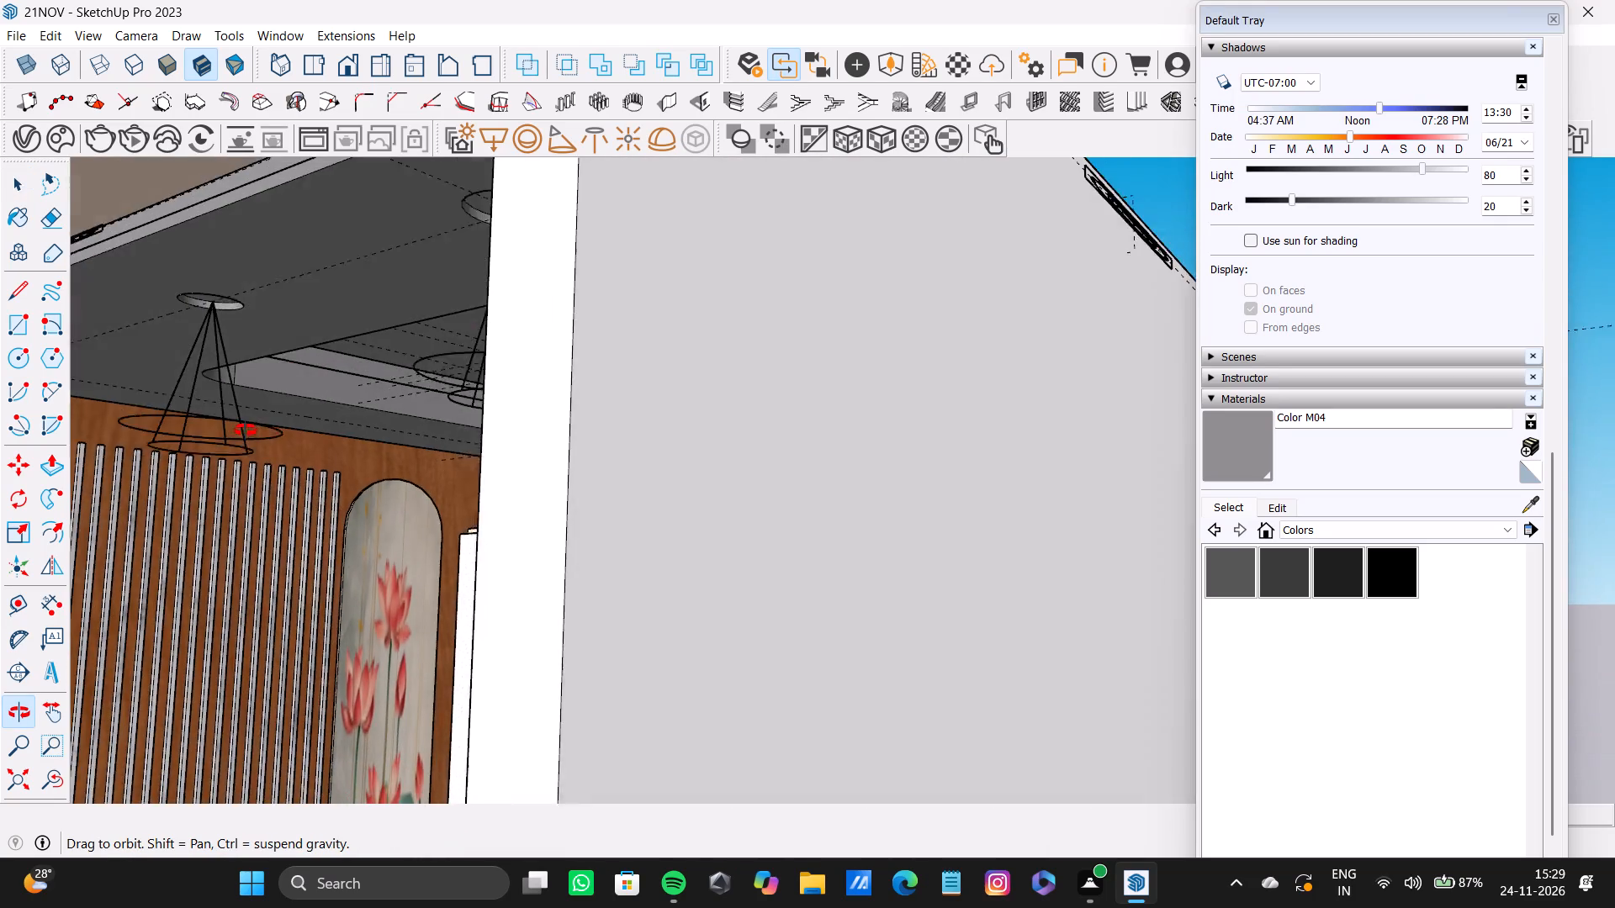
{"action": "middle_click_drag", "start_coordinate": [246, 430], "coordinate": [442, 441]}
{"action": "scroll", "coordinate": [945, 395], "scroll_direction": "up", "scroll_amount": 8}
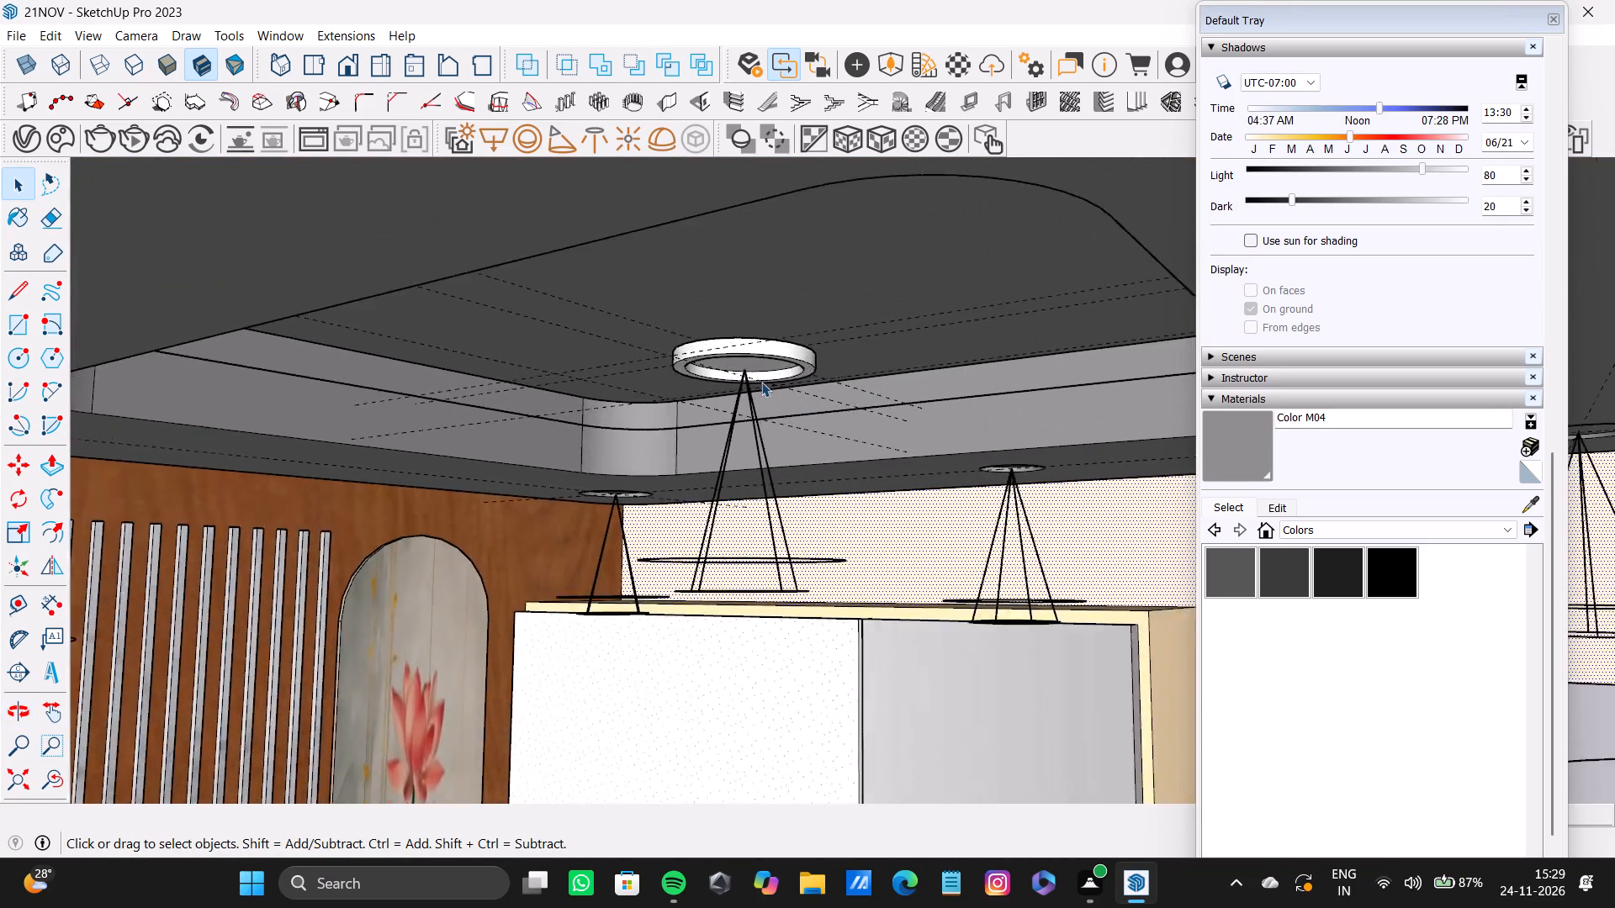
{"action": "scroll", "coordinate": [761, 382], "scroll_direction": "up", "scroll_amount": 4}
{"action": "middle_click_drag", "start_coordinate": [758, 379], "coordinate": [820, 388]}
{"action": "scroll", "coordinate": [691, 475], "scroll_direction": "down", "scroll_amount": 9}
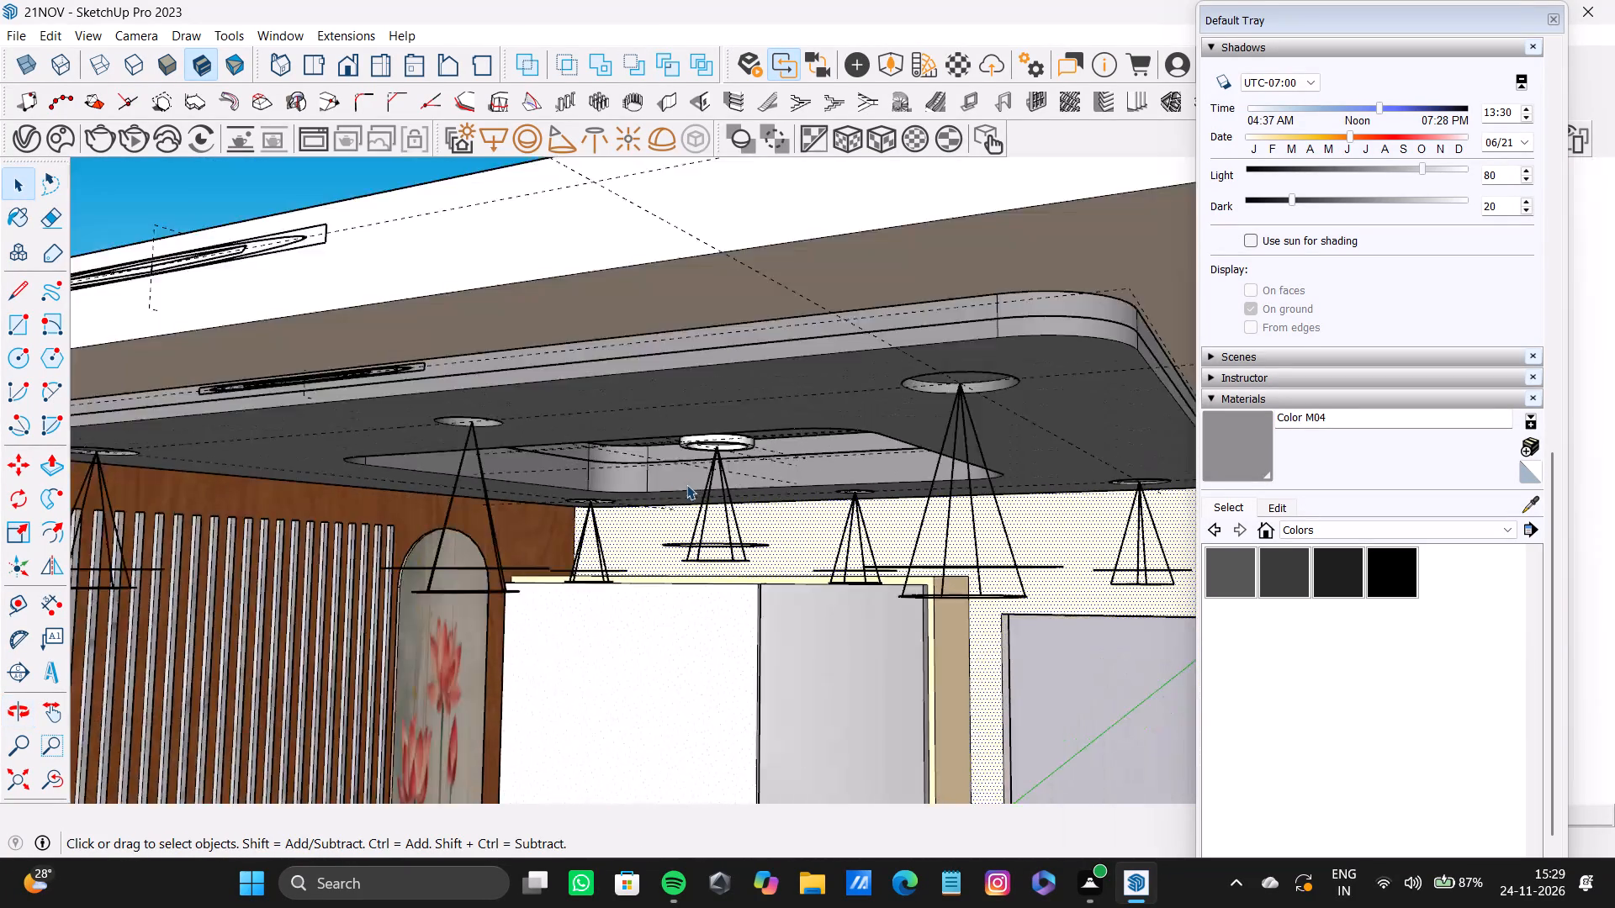
{"action": "scroll", "coordinate": [686, 484], "scroll_direction": "down", "scroll_amount": 9}
{"action": "middle_click_drag", "start_coordinate": [681, 511], "coordinate": [927, 325]}
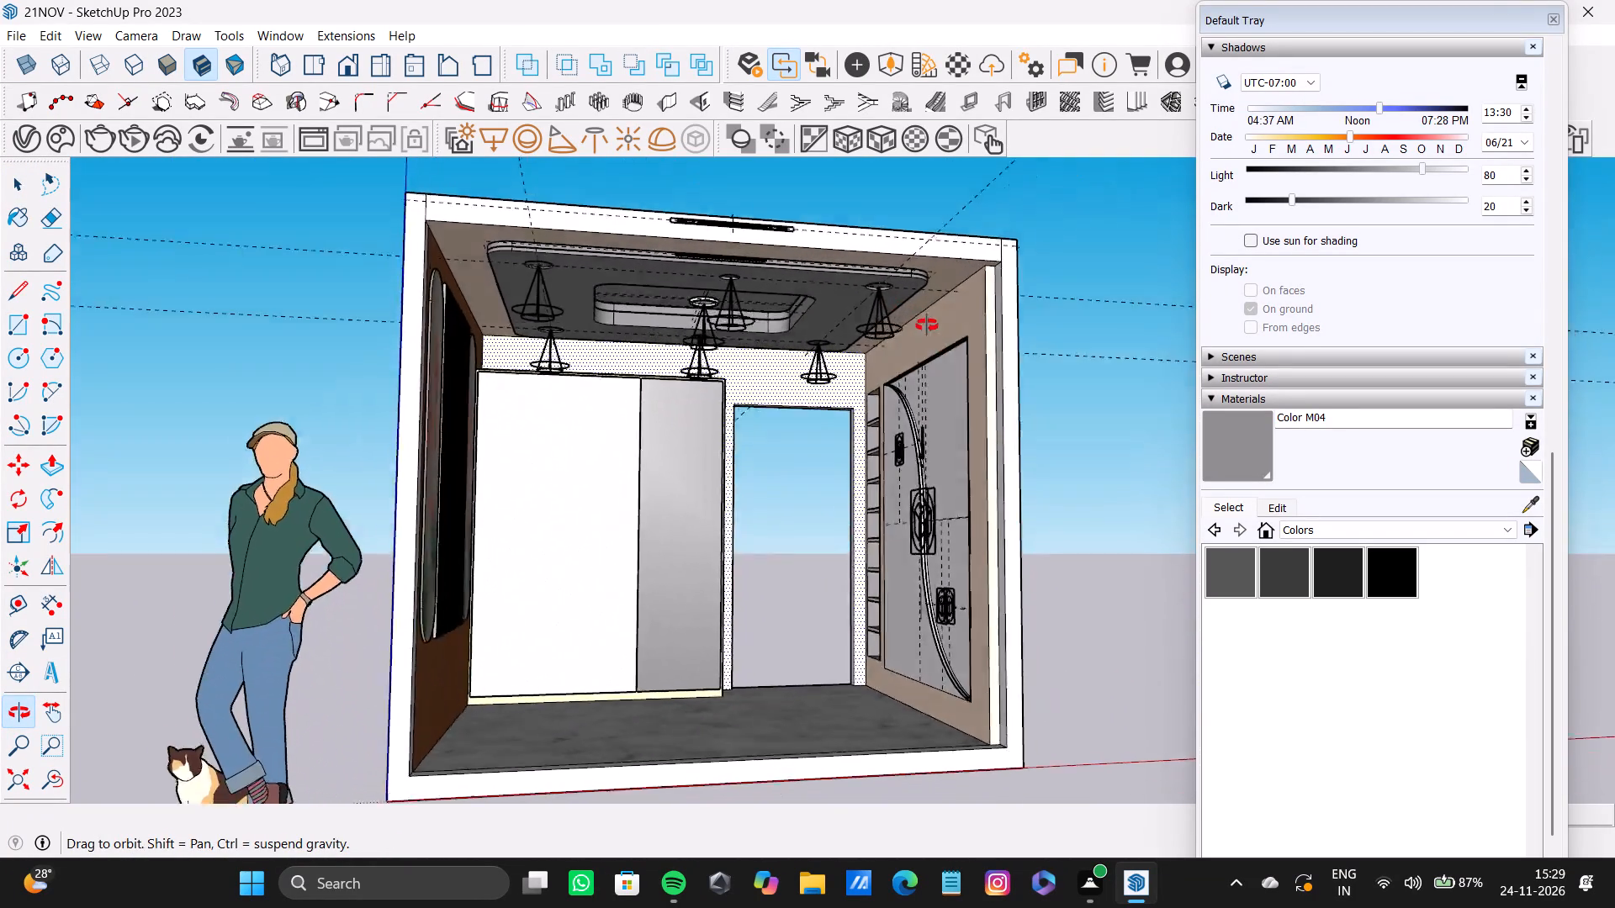
{"action": "middle_click_drag", "start_coordinate": [927, 325], "coordinate": [761, 375]}
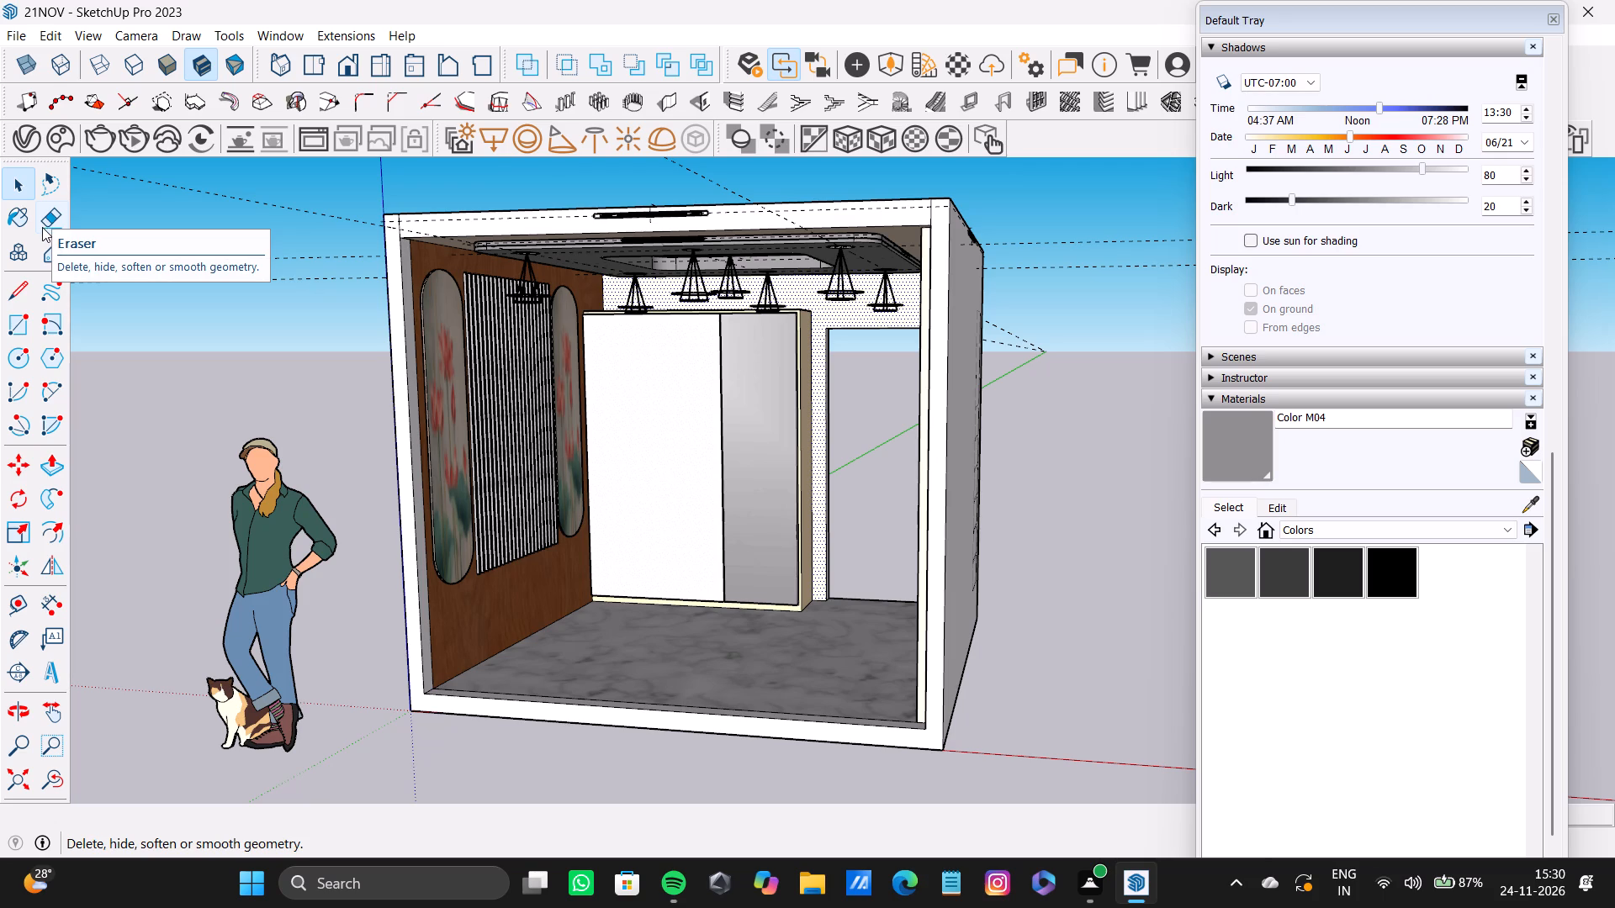
Open the Chaos Cosmos asset library and search it for "bed".
{"action": "left_click", "coordinate": [56, 143]}
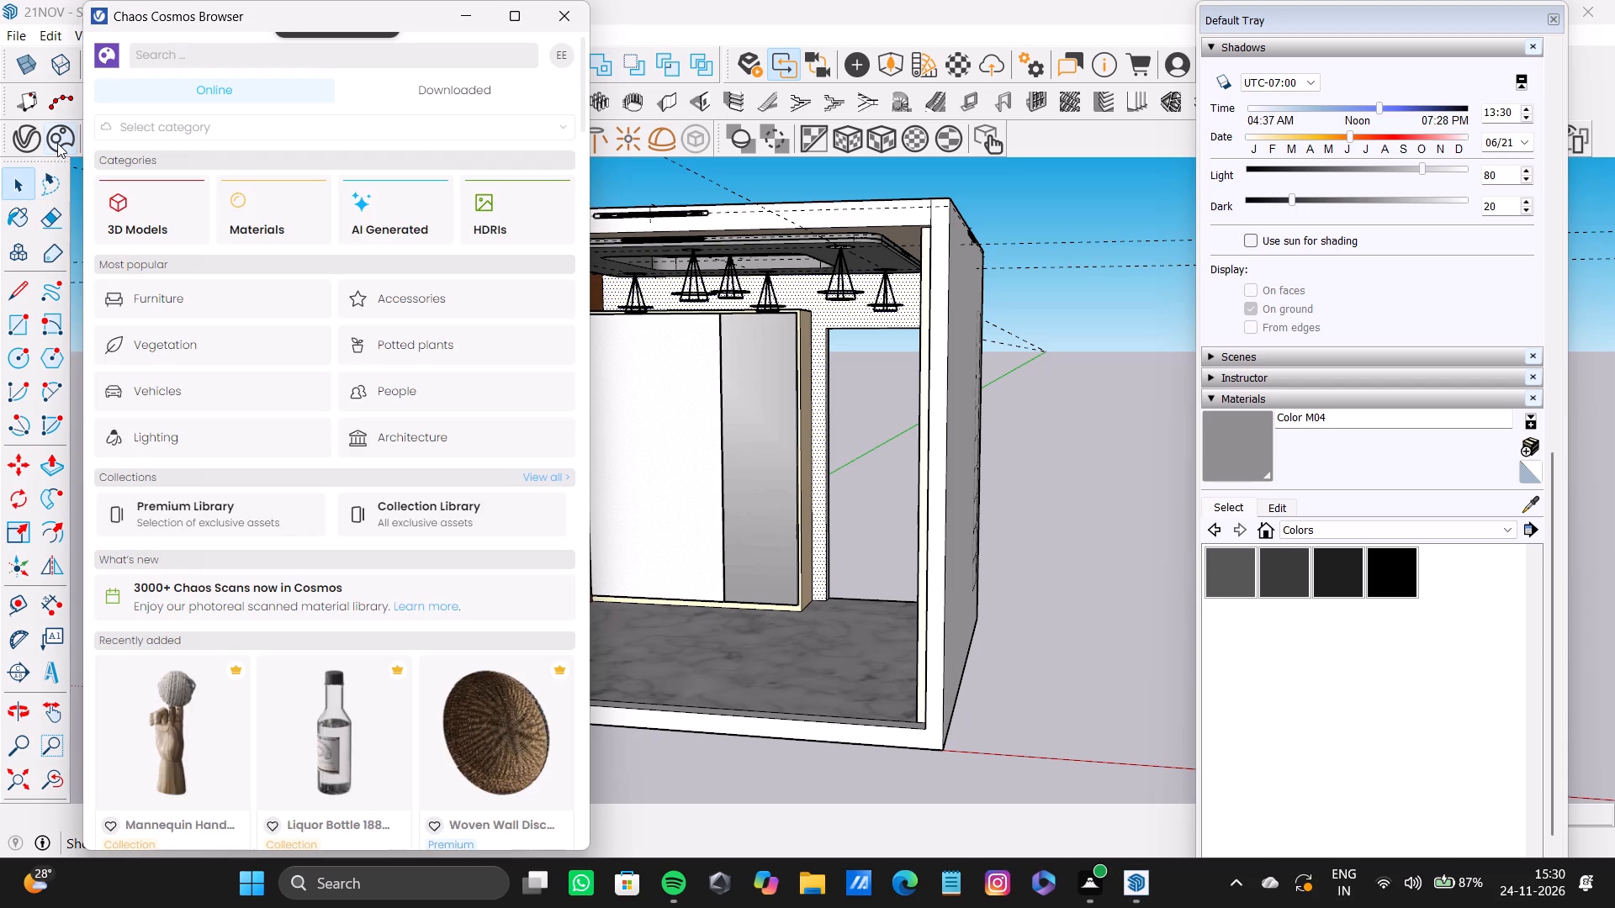
{"action": "scroll", "coordinate": [426, 609], "scroll_direction": "down", "scroll_amount": 10}
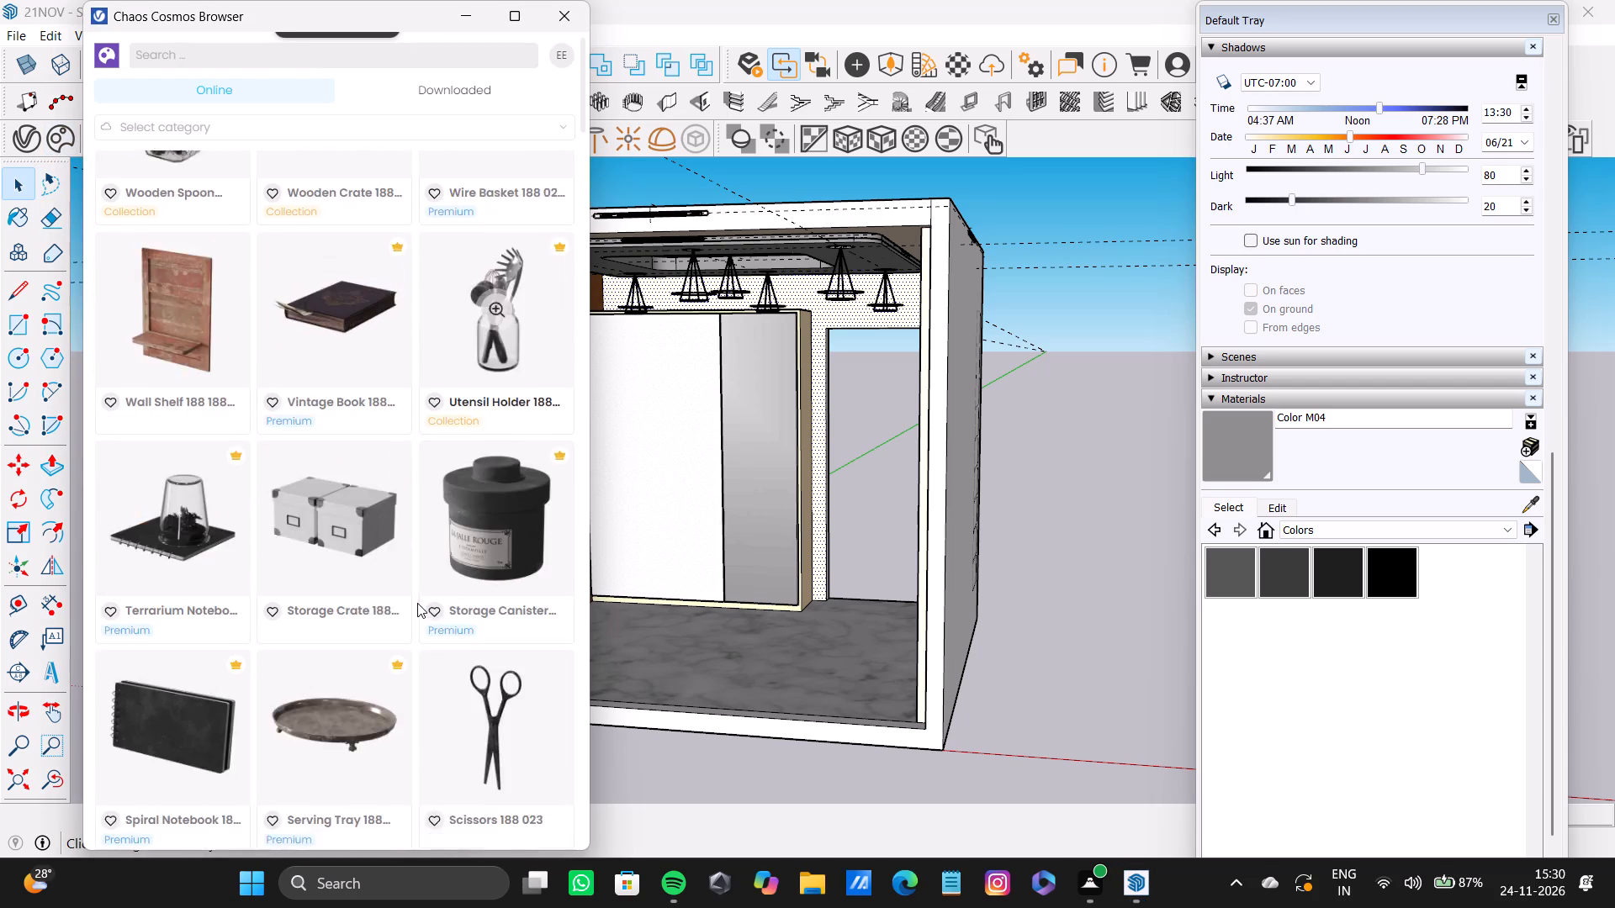
{"action": "scroll", "coordinate": [417, 602], "scroll_direction": "down", "scroll_amount": 13}
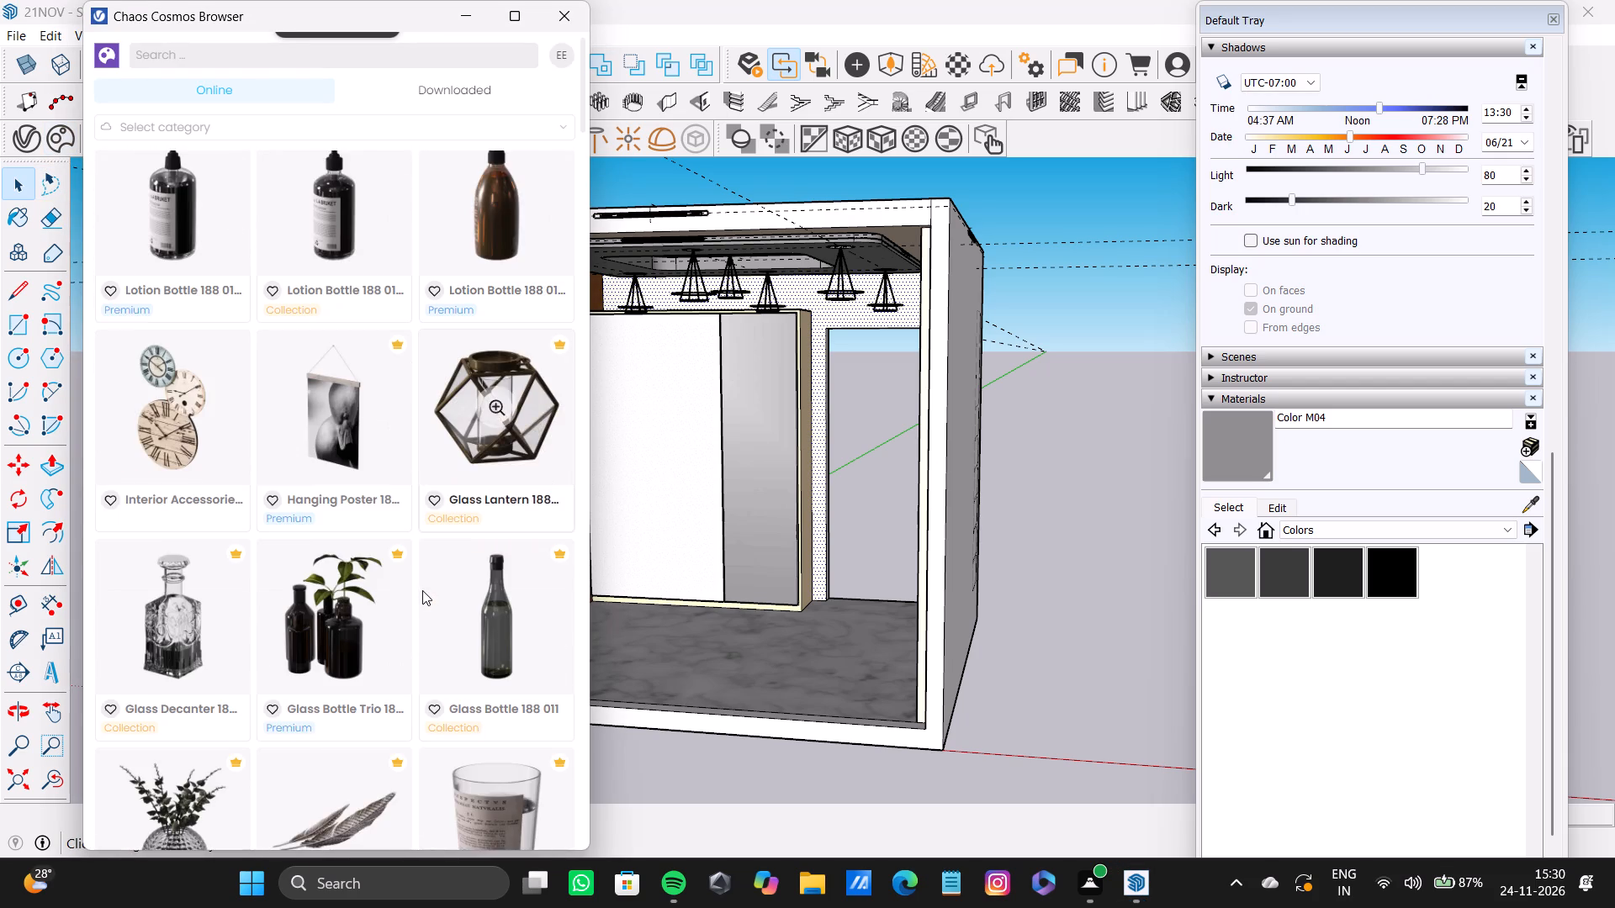
{"action": "scroll", "coordinate": [422, 590], "scroll_direction": "down", "scroll_amount": 6}
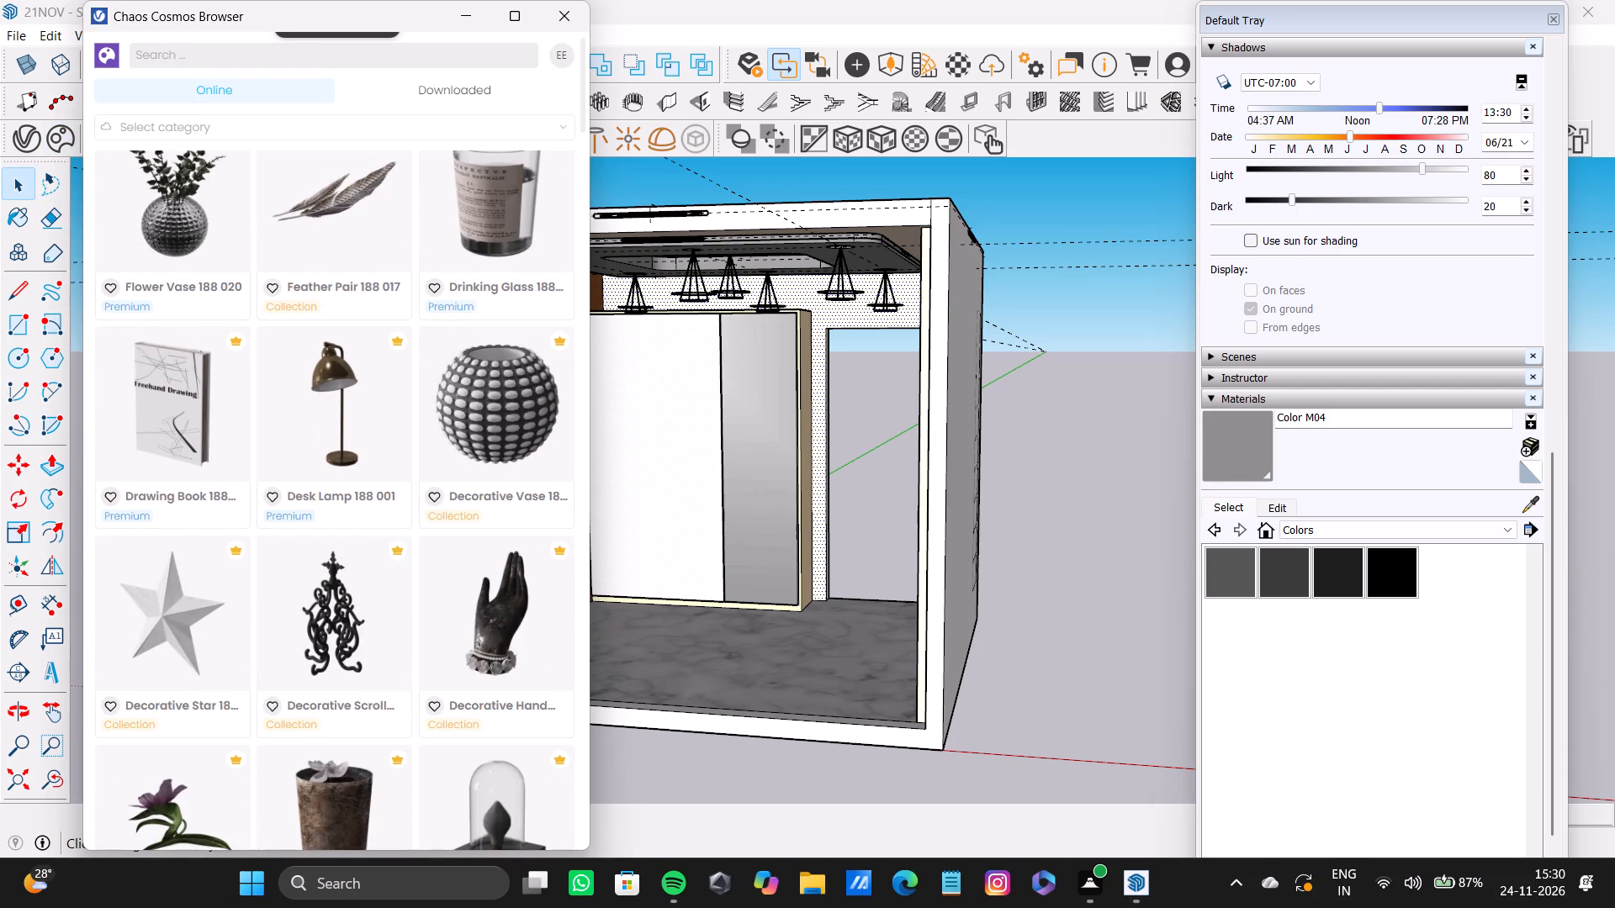
{"action": "left_click", "coordinate": [206, 54]}
{"action": "type", "text": "bed"}
{"action": "key", "text": "Return"}
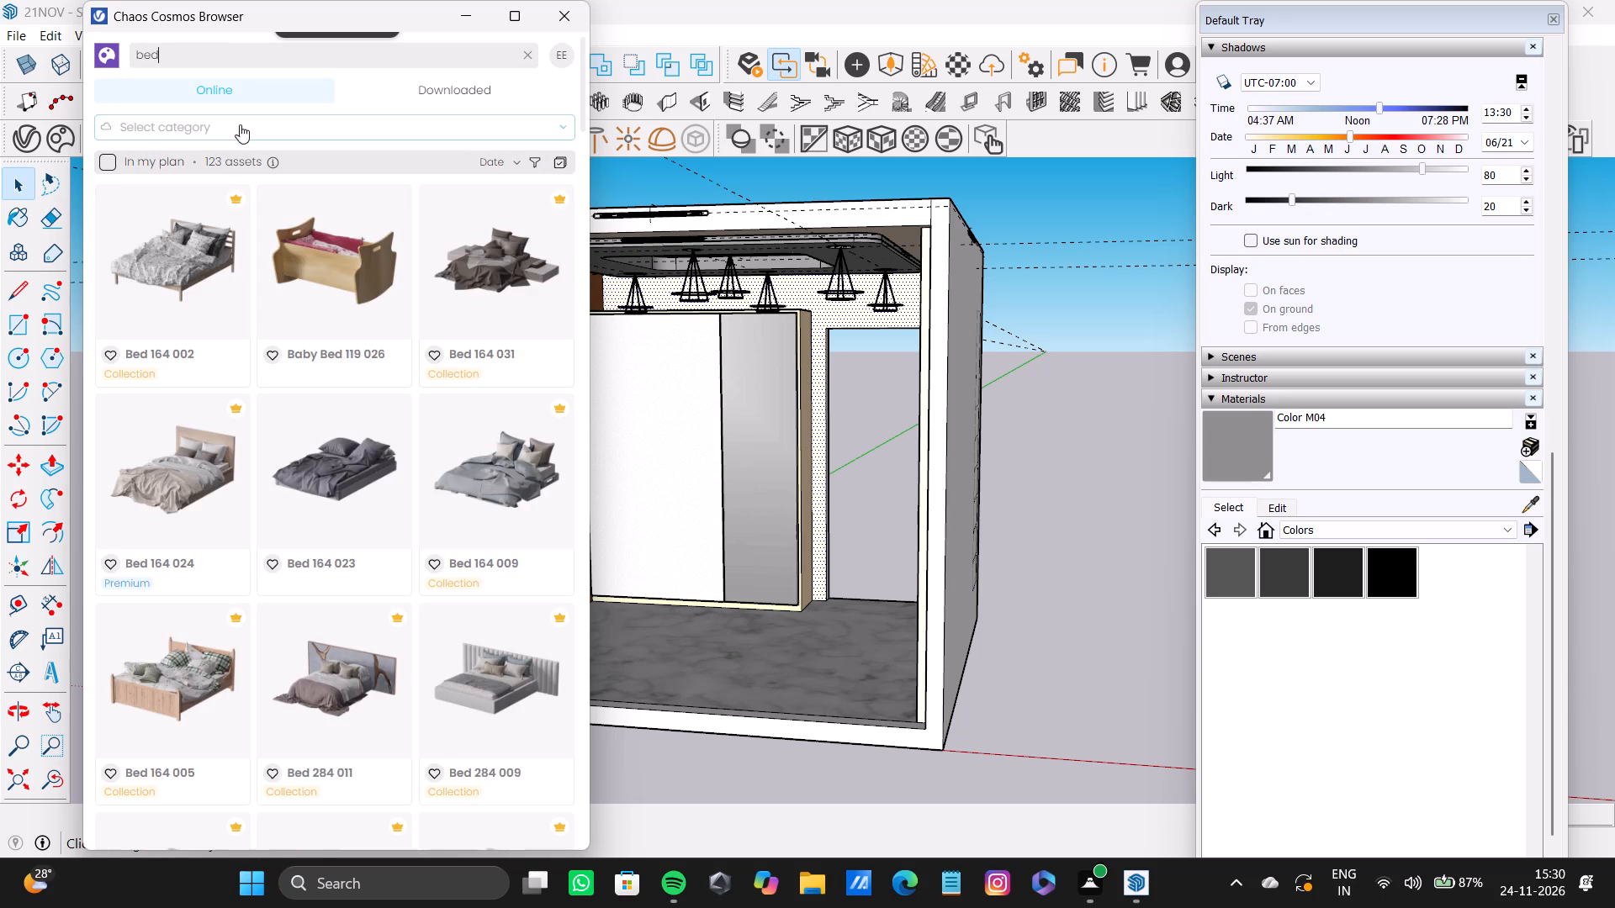
Import the Tyler Platform bed from the search results, place one at the room's open side, and close the asset library.
{"action": "scroll", "coordinate": [346, 410], "scroll_direction": "down", "scroll_amount": 1}
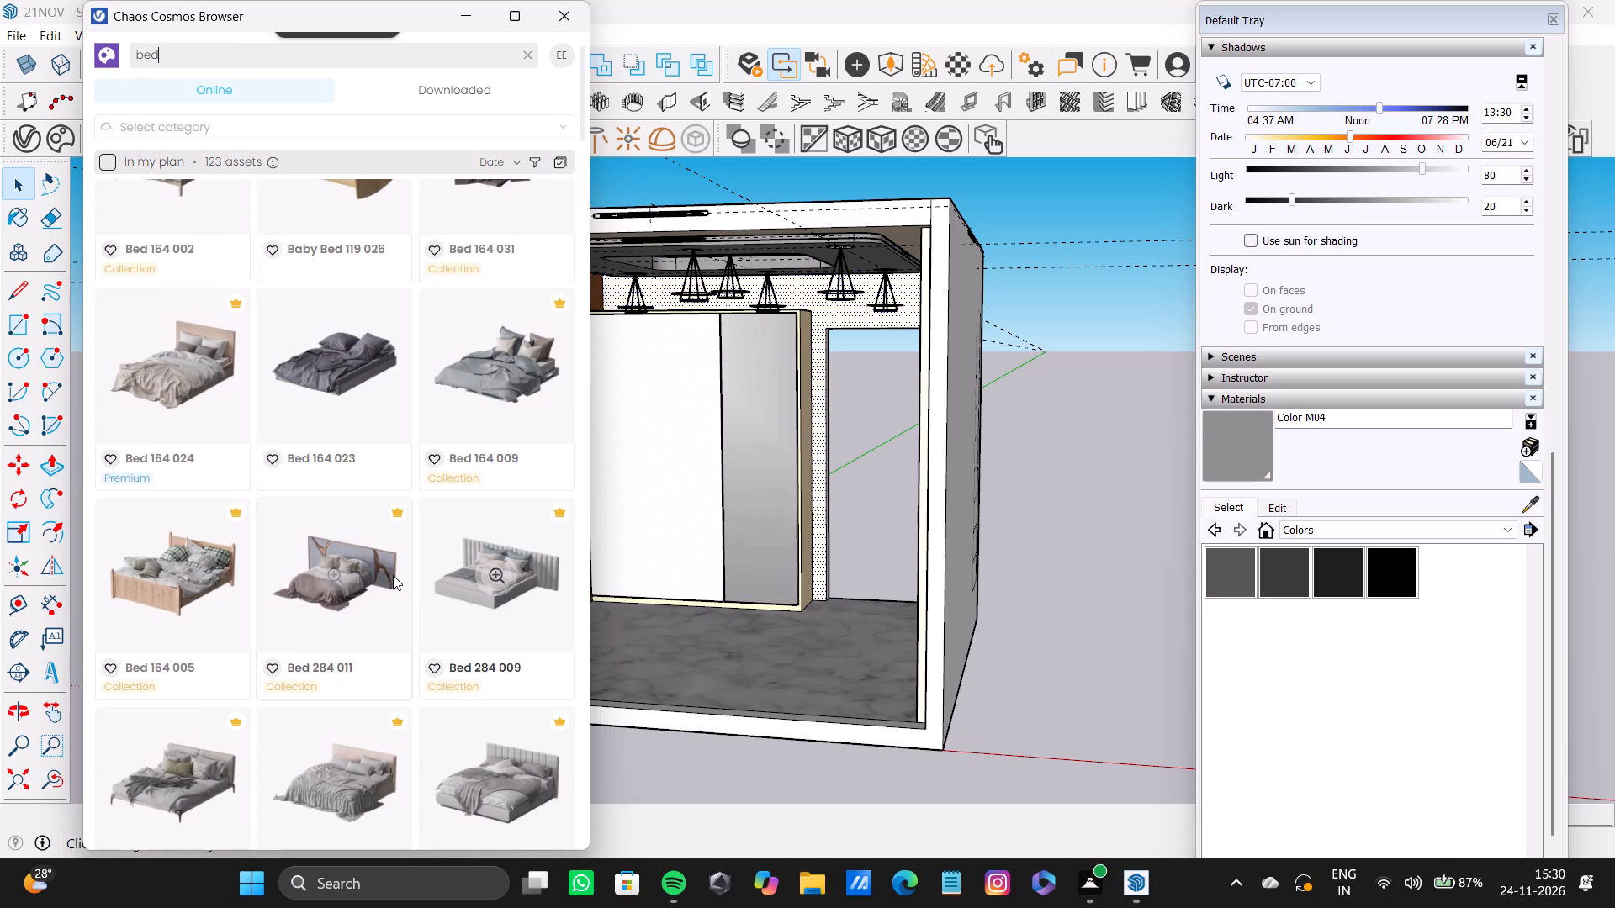
{"action": "scroll", "coordinate": [393, 575], "scroll_direction": "down", "scroll_amount": 5}
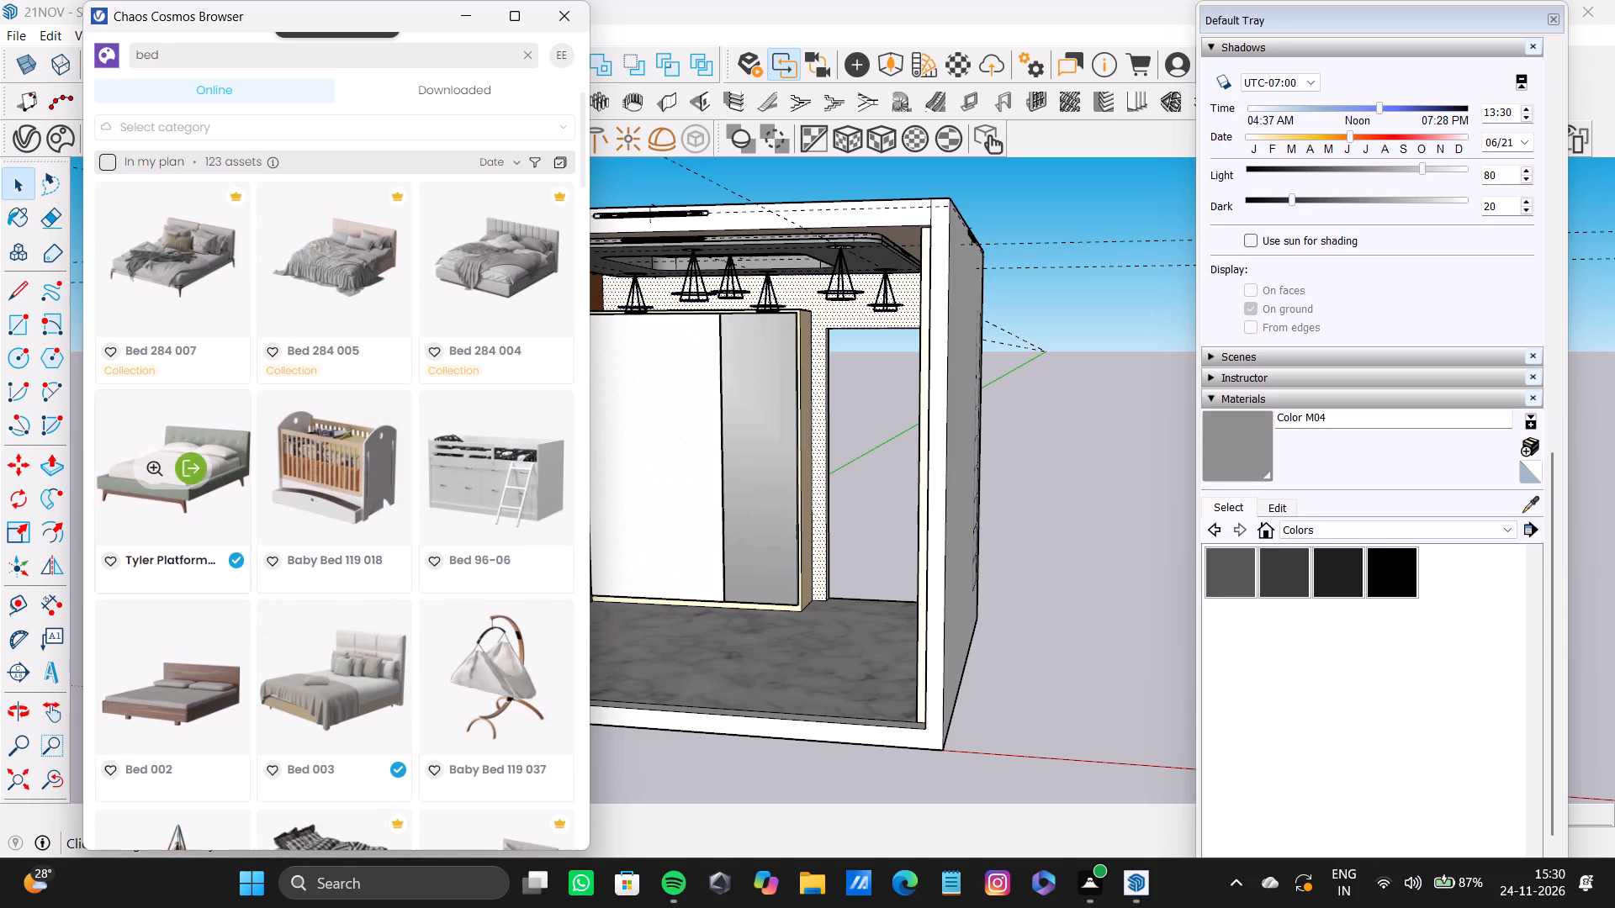
{"action": "left_click", "coordinate": [186, 471]}
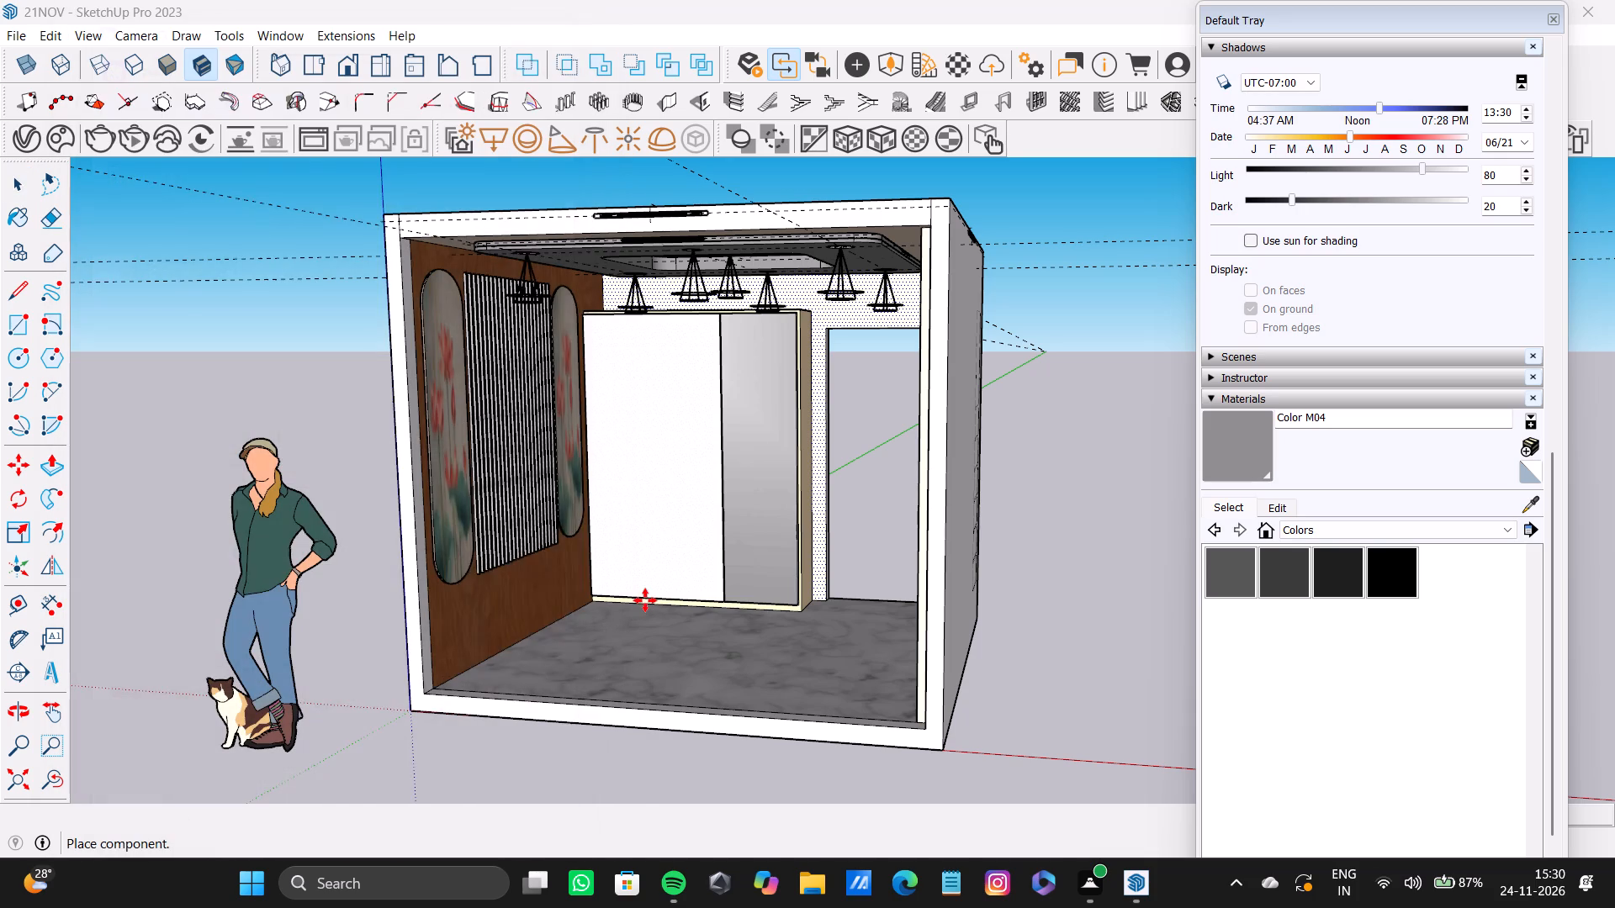
{"action": "left_click", "coordinate": [650, 697]}
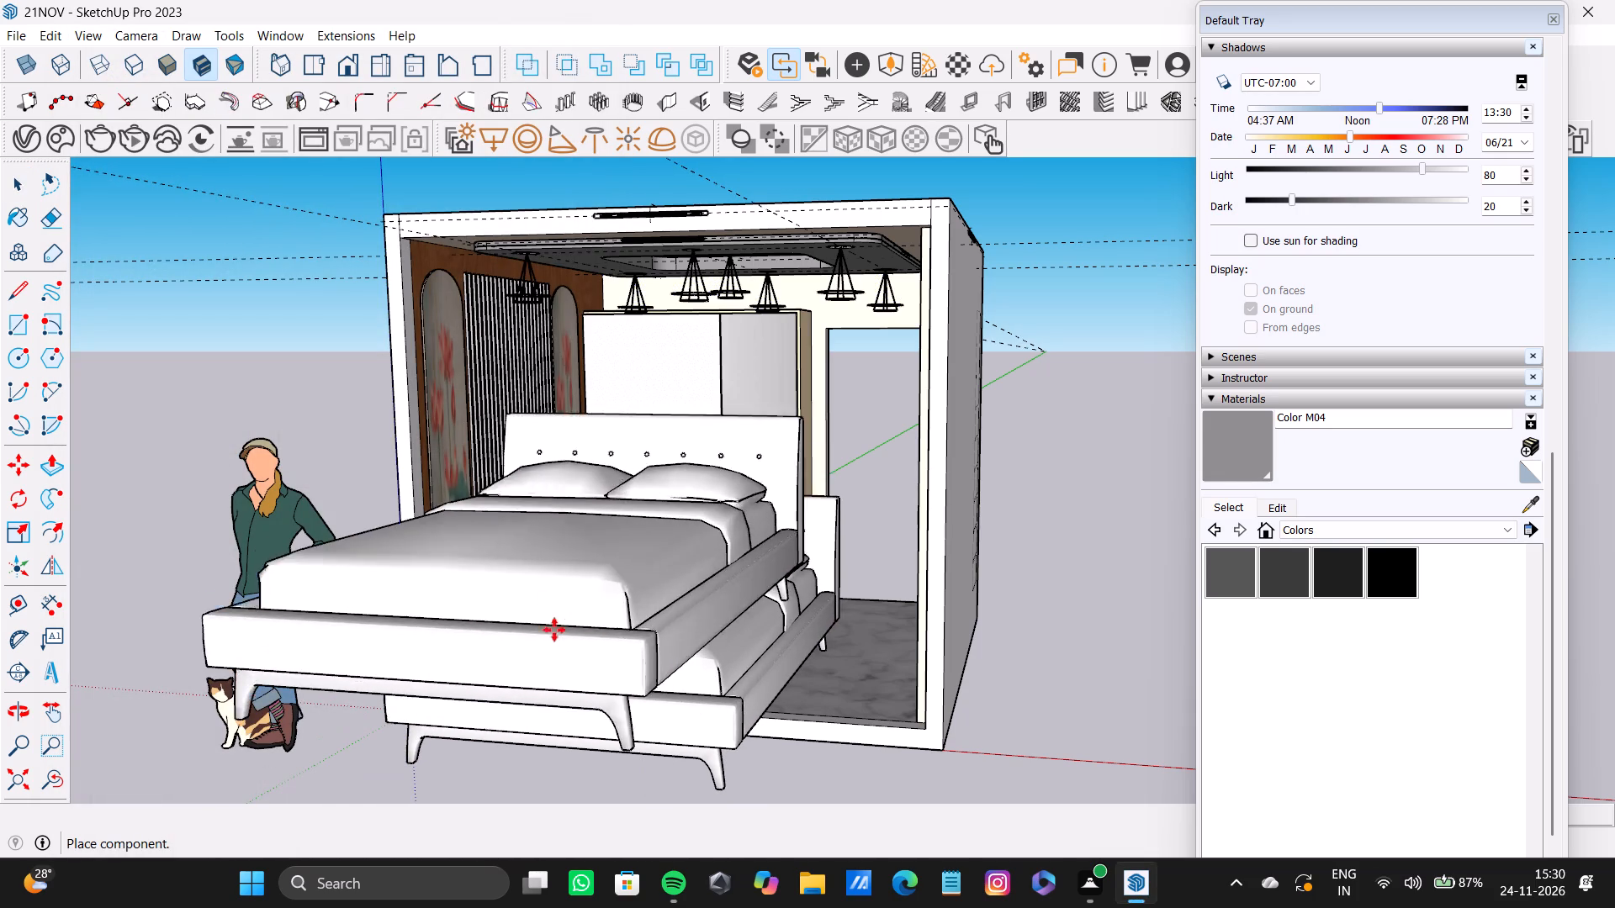
{"action": "key", "text": "space"}
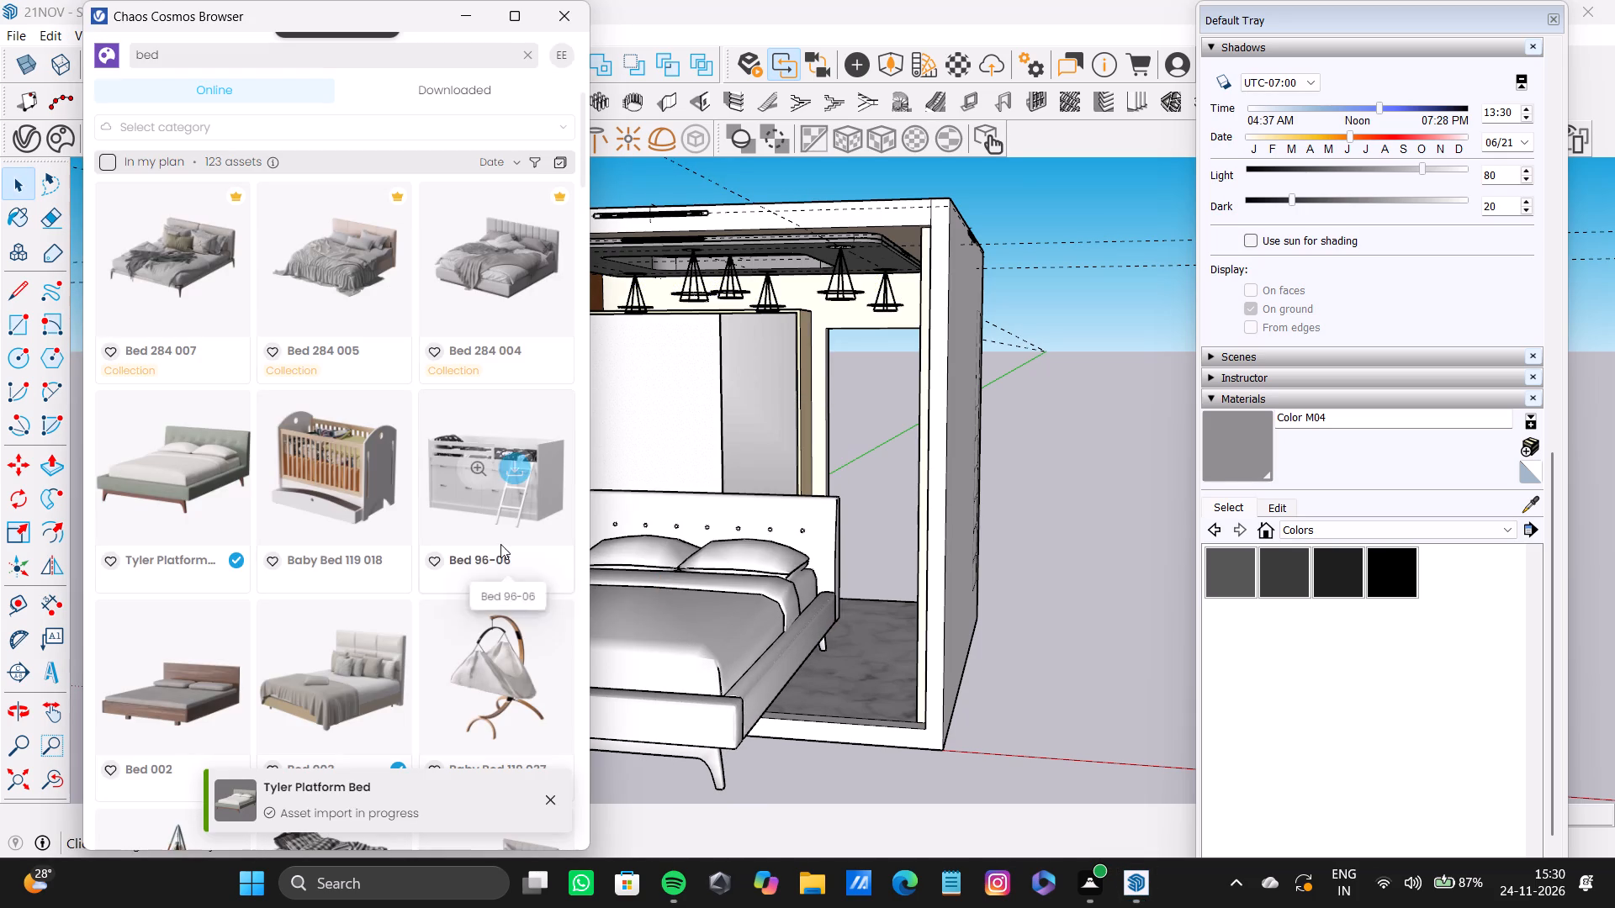
{"action": "left_click", "coordinate": [571, 13]}
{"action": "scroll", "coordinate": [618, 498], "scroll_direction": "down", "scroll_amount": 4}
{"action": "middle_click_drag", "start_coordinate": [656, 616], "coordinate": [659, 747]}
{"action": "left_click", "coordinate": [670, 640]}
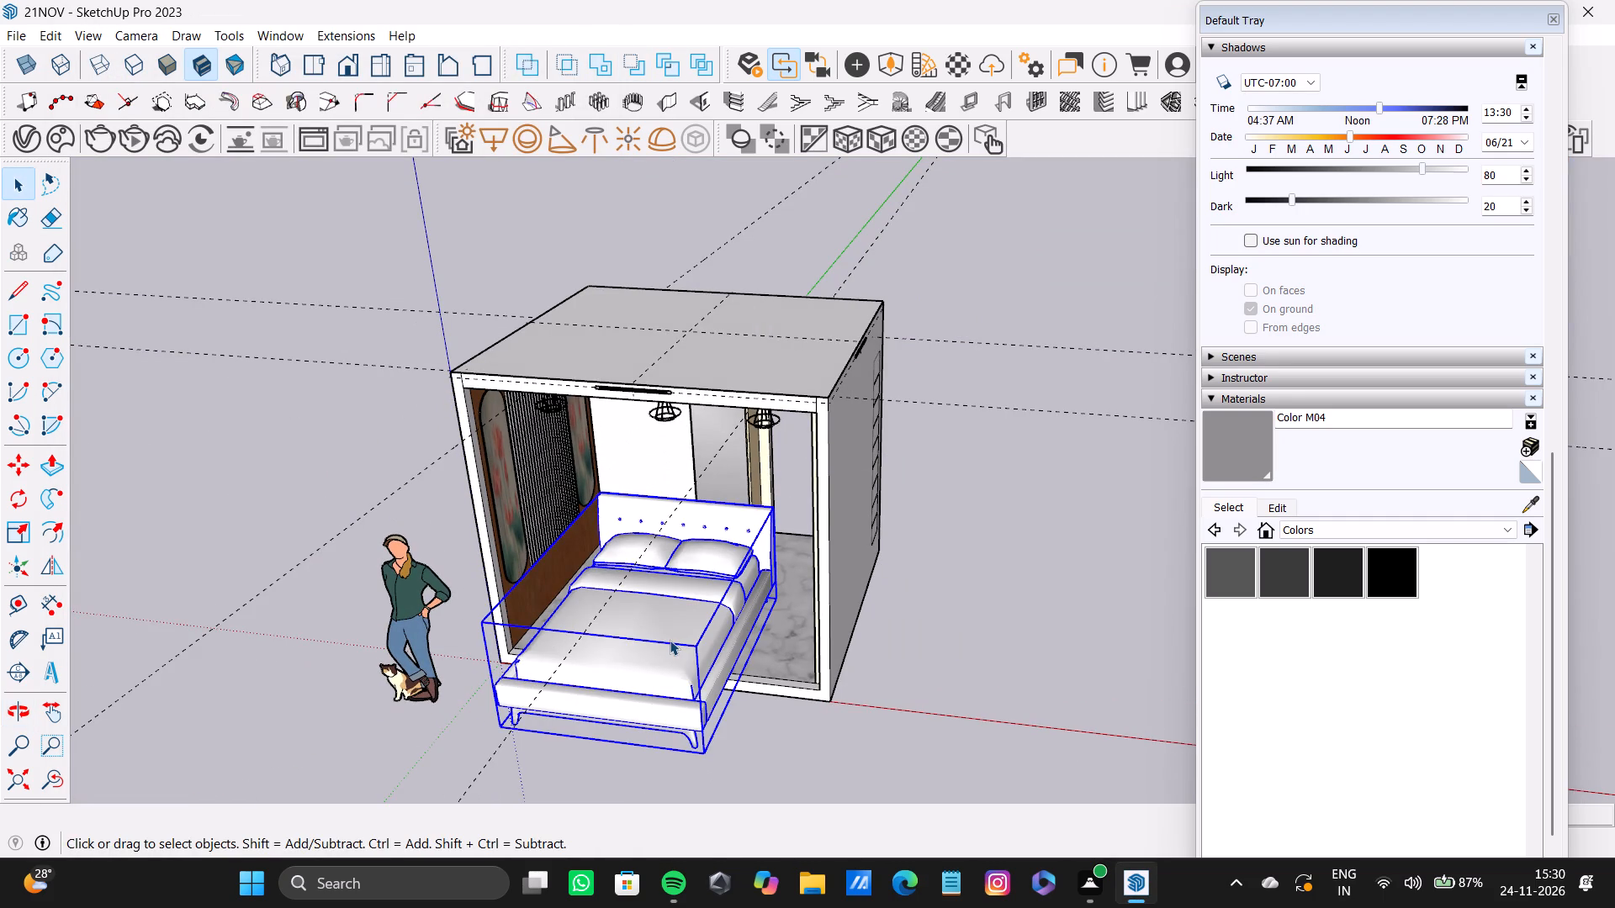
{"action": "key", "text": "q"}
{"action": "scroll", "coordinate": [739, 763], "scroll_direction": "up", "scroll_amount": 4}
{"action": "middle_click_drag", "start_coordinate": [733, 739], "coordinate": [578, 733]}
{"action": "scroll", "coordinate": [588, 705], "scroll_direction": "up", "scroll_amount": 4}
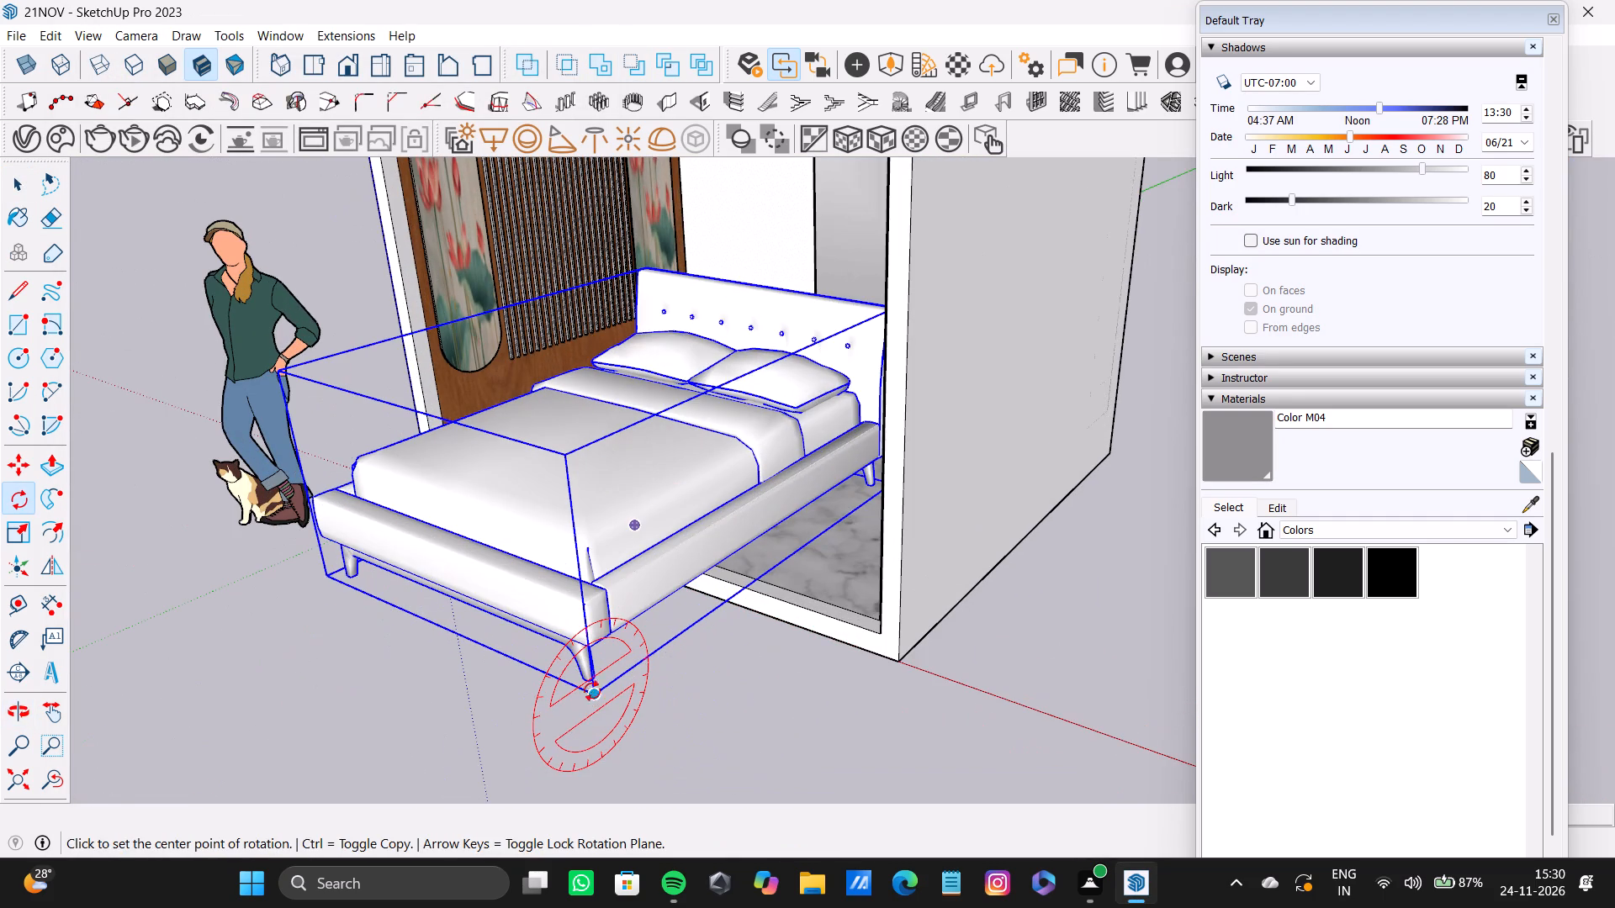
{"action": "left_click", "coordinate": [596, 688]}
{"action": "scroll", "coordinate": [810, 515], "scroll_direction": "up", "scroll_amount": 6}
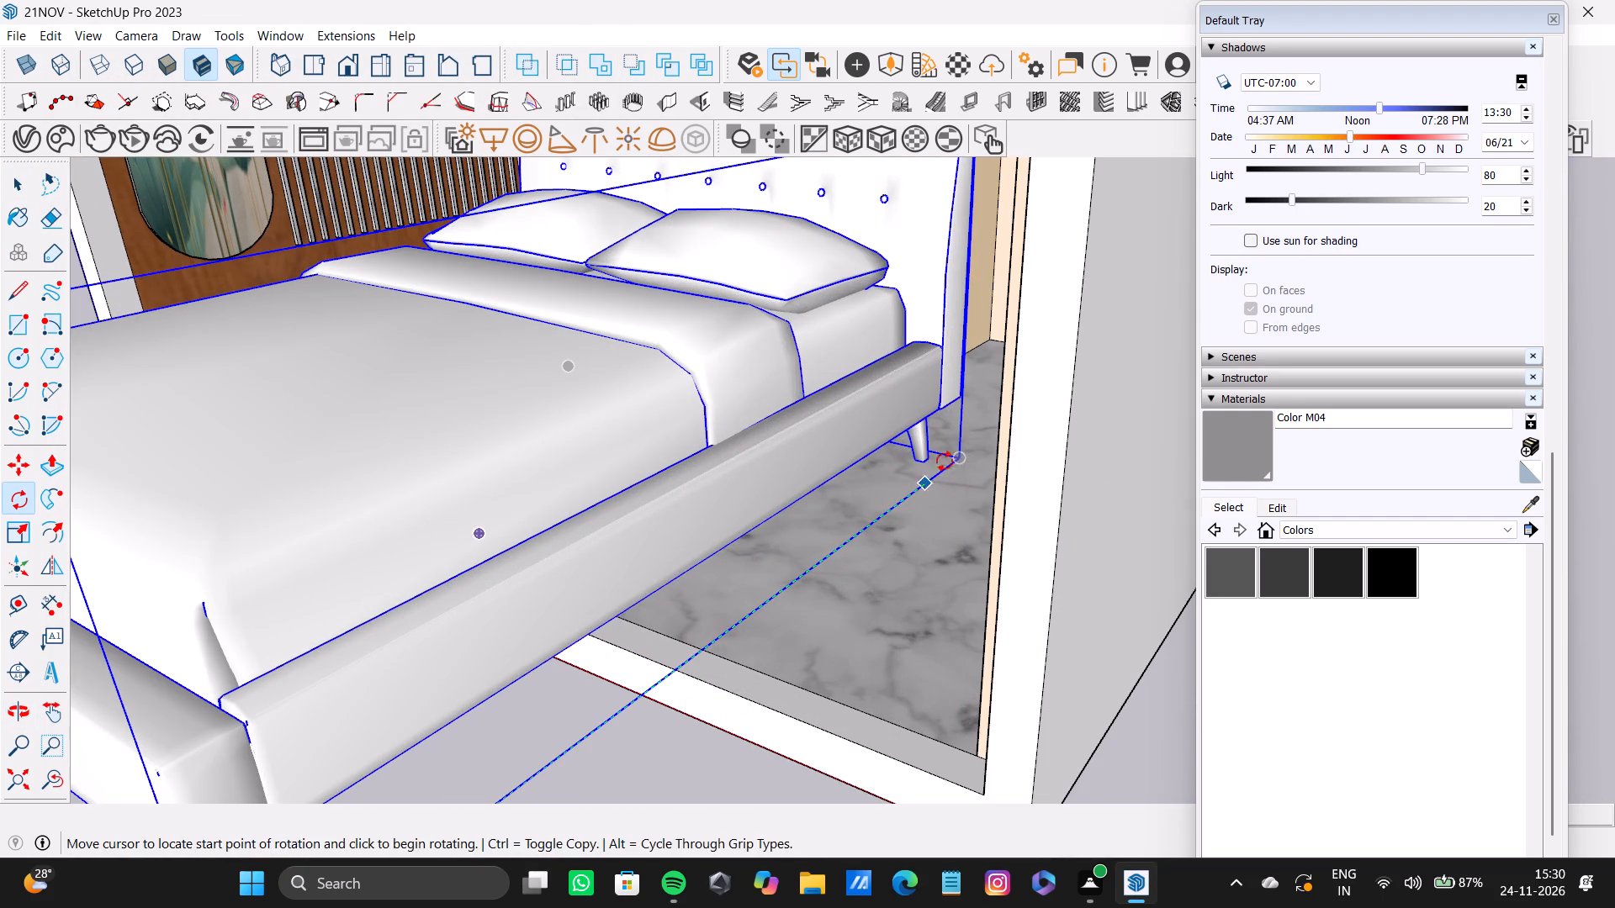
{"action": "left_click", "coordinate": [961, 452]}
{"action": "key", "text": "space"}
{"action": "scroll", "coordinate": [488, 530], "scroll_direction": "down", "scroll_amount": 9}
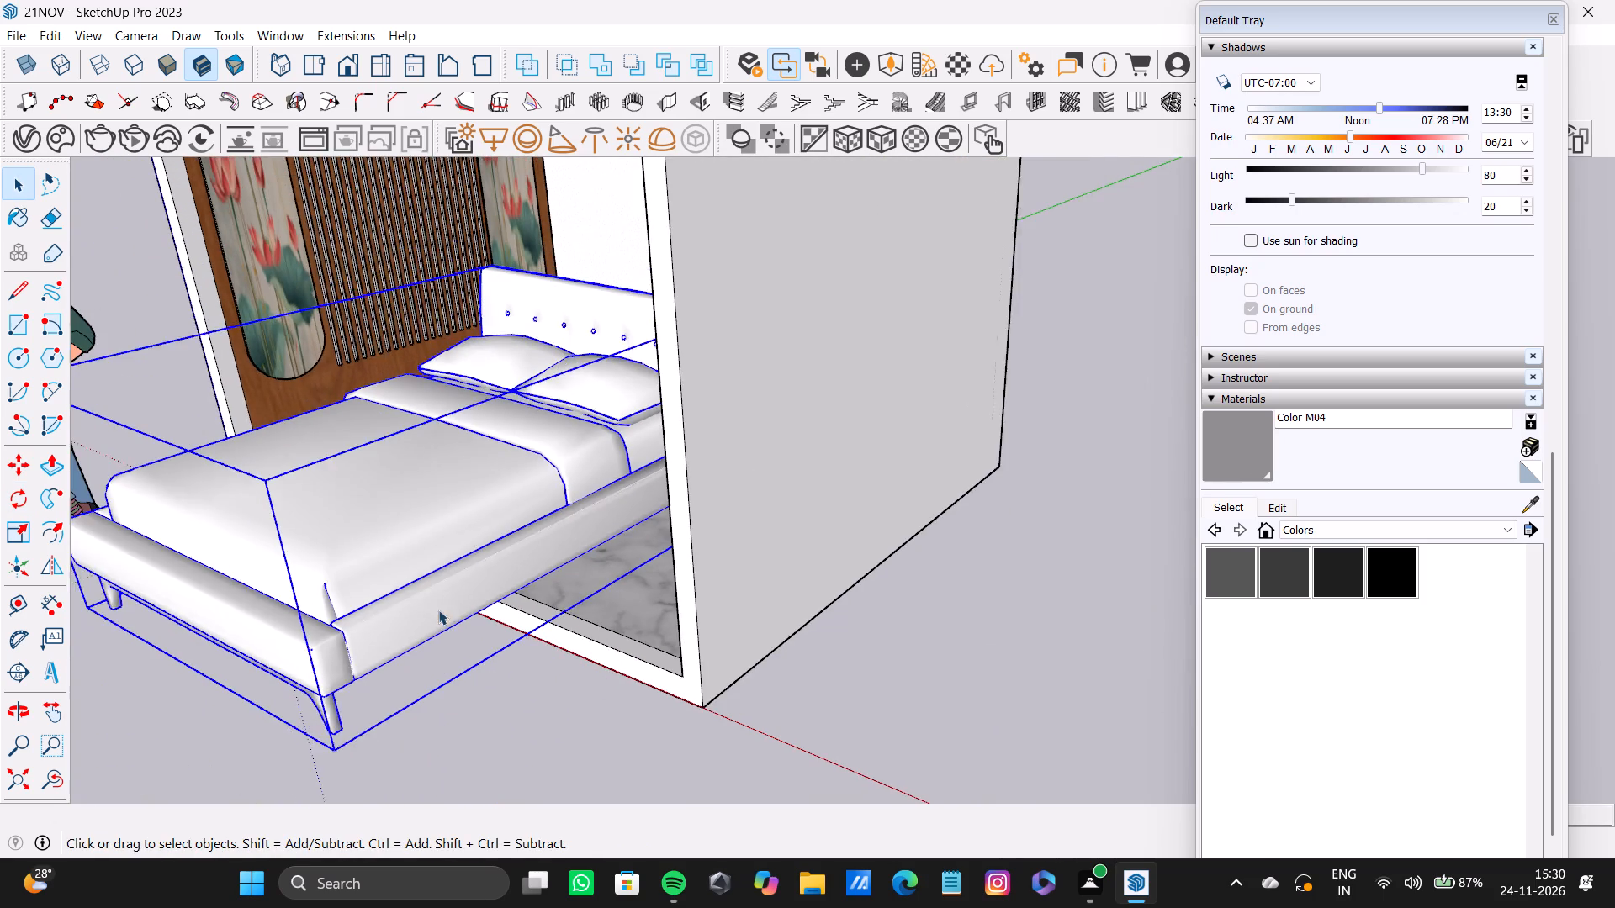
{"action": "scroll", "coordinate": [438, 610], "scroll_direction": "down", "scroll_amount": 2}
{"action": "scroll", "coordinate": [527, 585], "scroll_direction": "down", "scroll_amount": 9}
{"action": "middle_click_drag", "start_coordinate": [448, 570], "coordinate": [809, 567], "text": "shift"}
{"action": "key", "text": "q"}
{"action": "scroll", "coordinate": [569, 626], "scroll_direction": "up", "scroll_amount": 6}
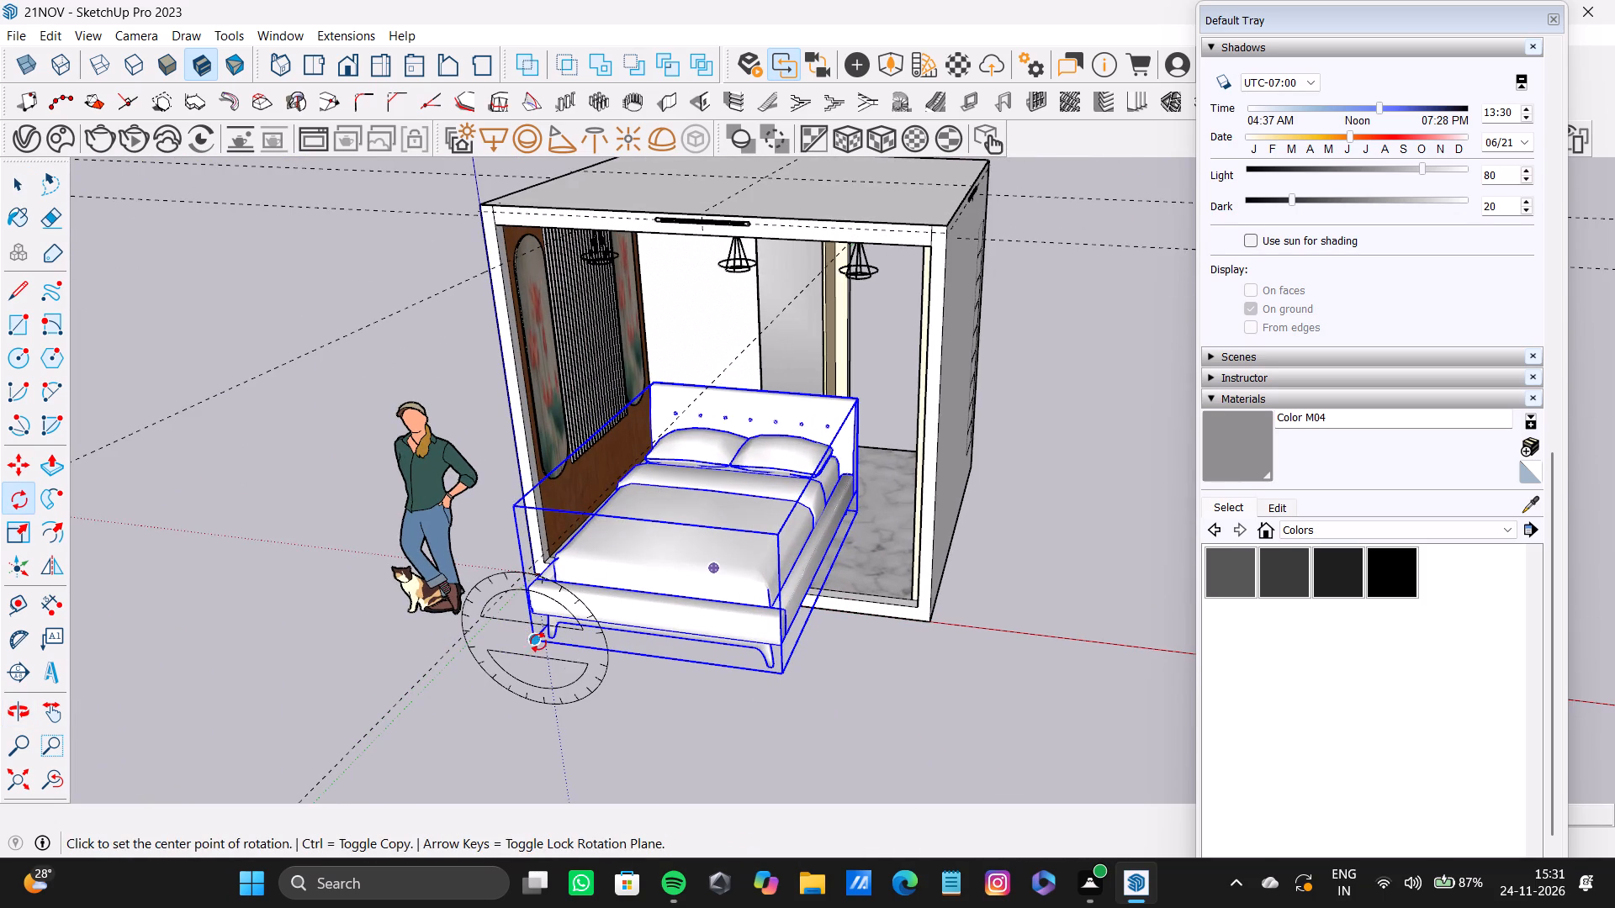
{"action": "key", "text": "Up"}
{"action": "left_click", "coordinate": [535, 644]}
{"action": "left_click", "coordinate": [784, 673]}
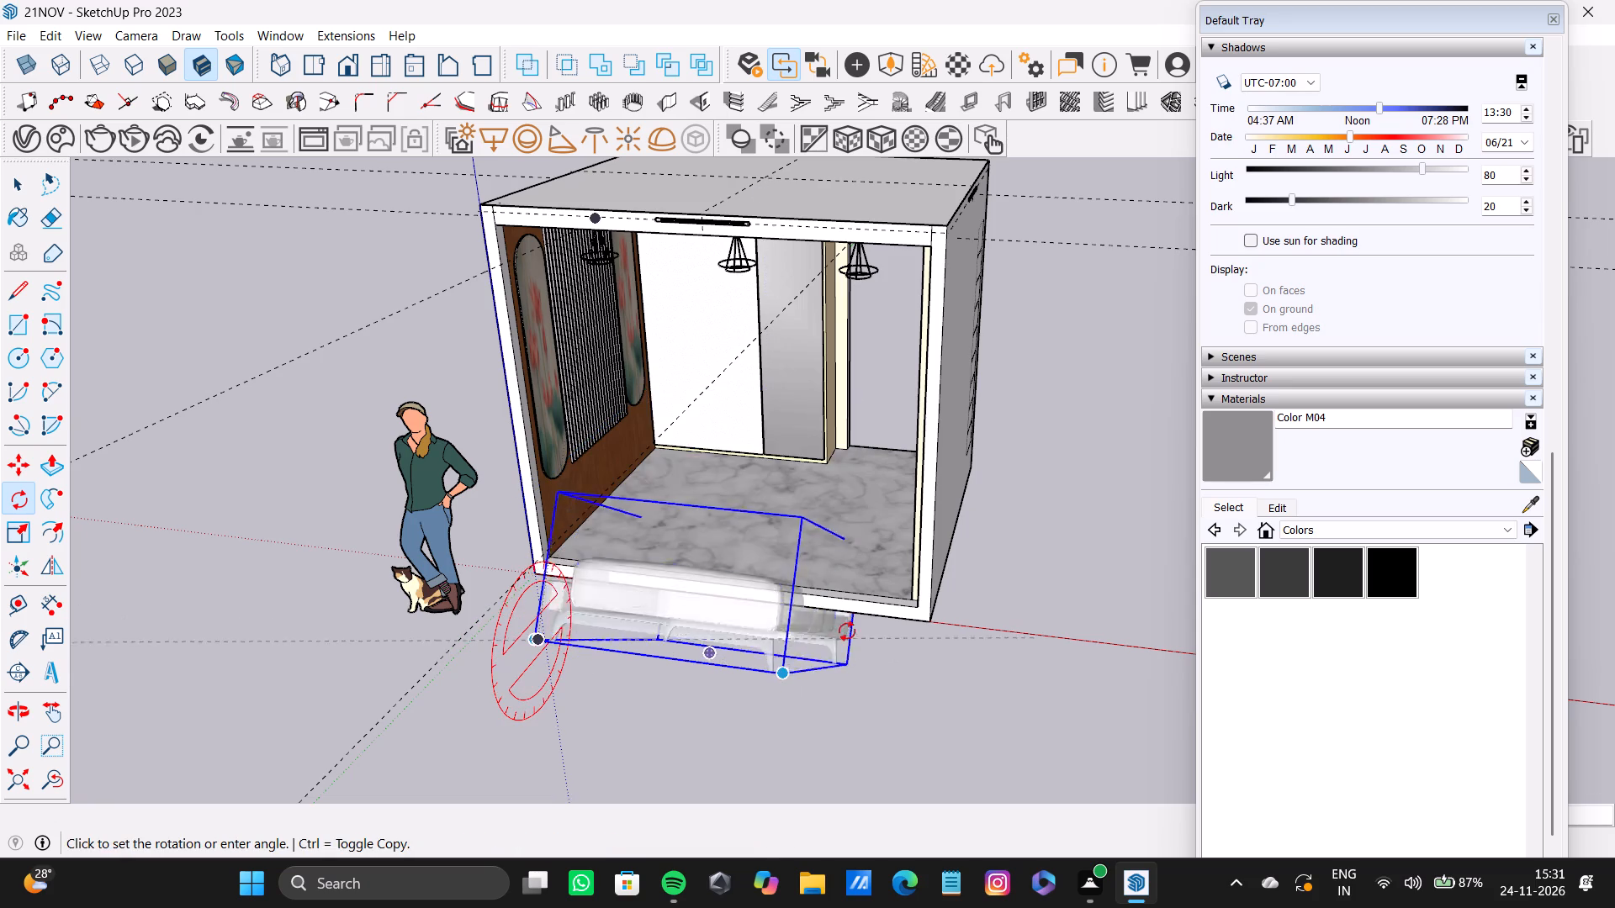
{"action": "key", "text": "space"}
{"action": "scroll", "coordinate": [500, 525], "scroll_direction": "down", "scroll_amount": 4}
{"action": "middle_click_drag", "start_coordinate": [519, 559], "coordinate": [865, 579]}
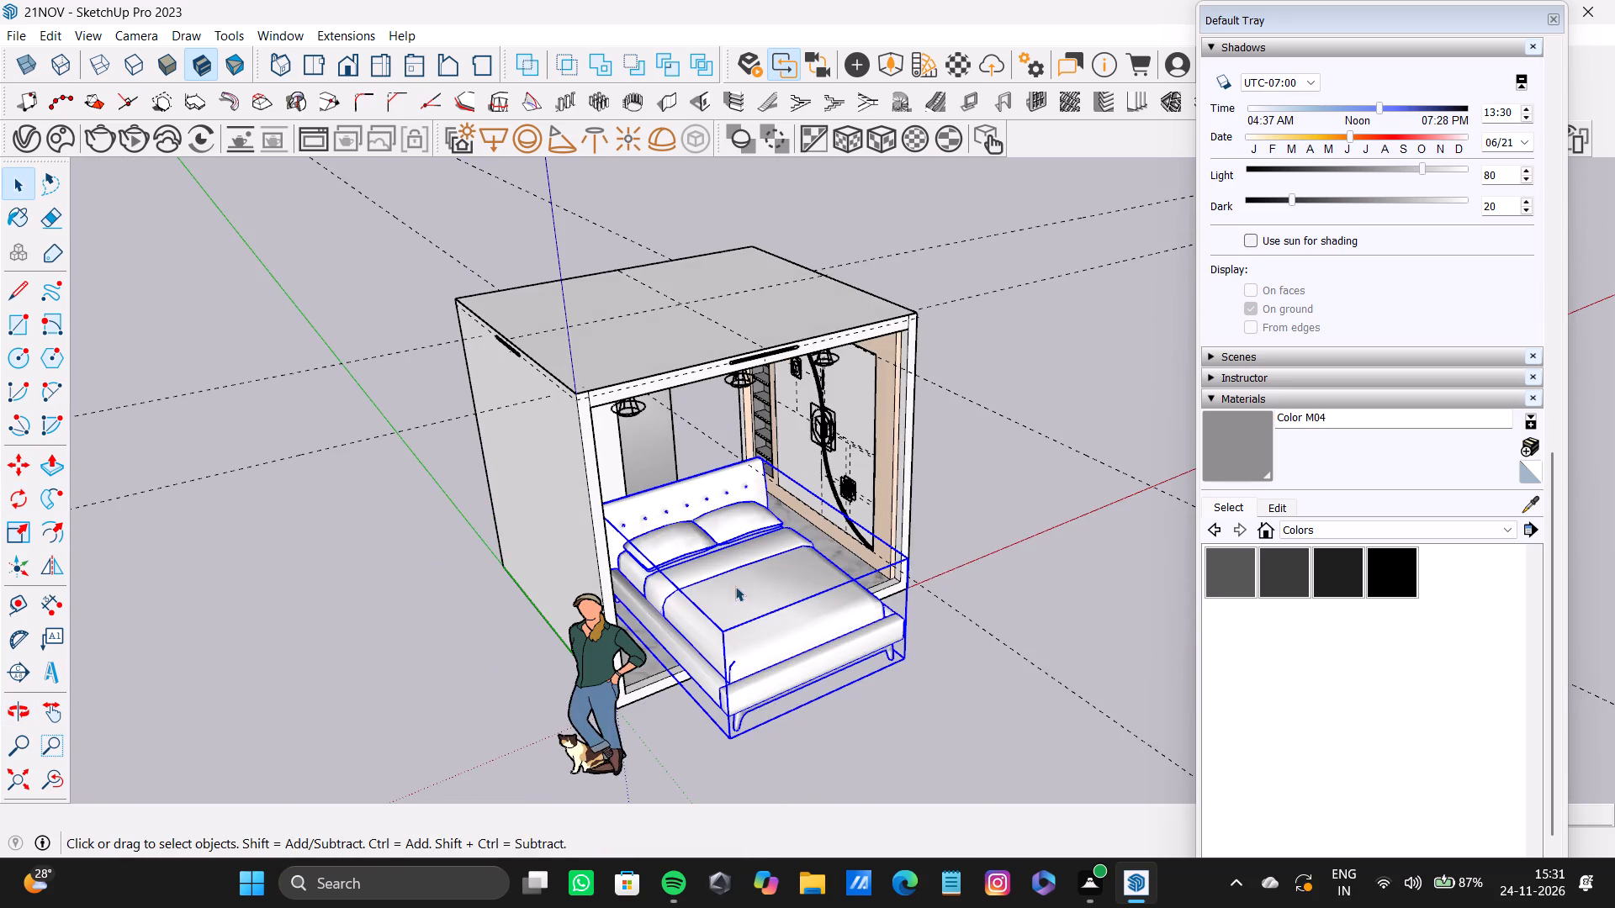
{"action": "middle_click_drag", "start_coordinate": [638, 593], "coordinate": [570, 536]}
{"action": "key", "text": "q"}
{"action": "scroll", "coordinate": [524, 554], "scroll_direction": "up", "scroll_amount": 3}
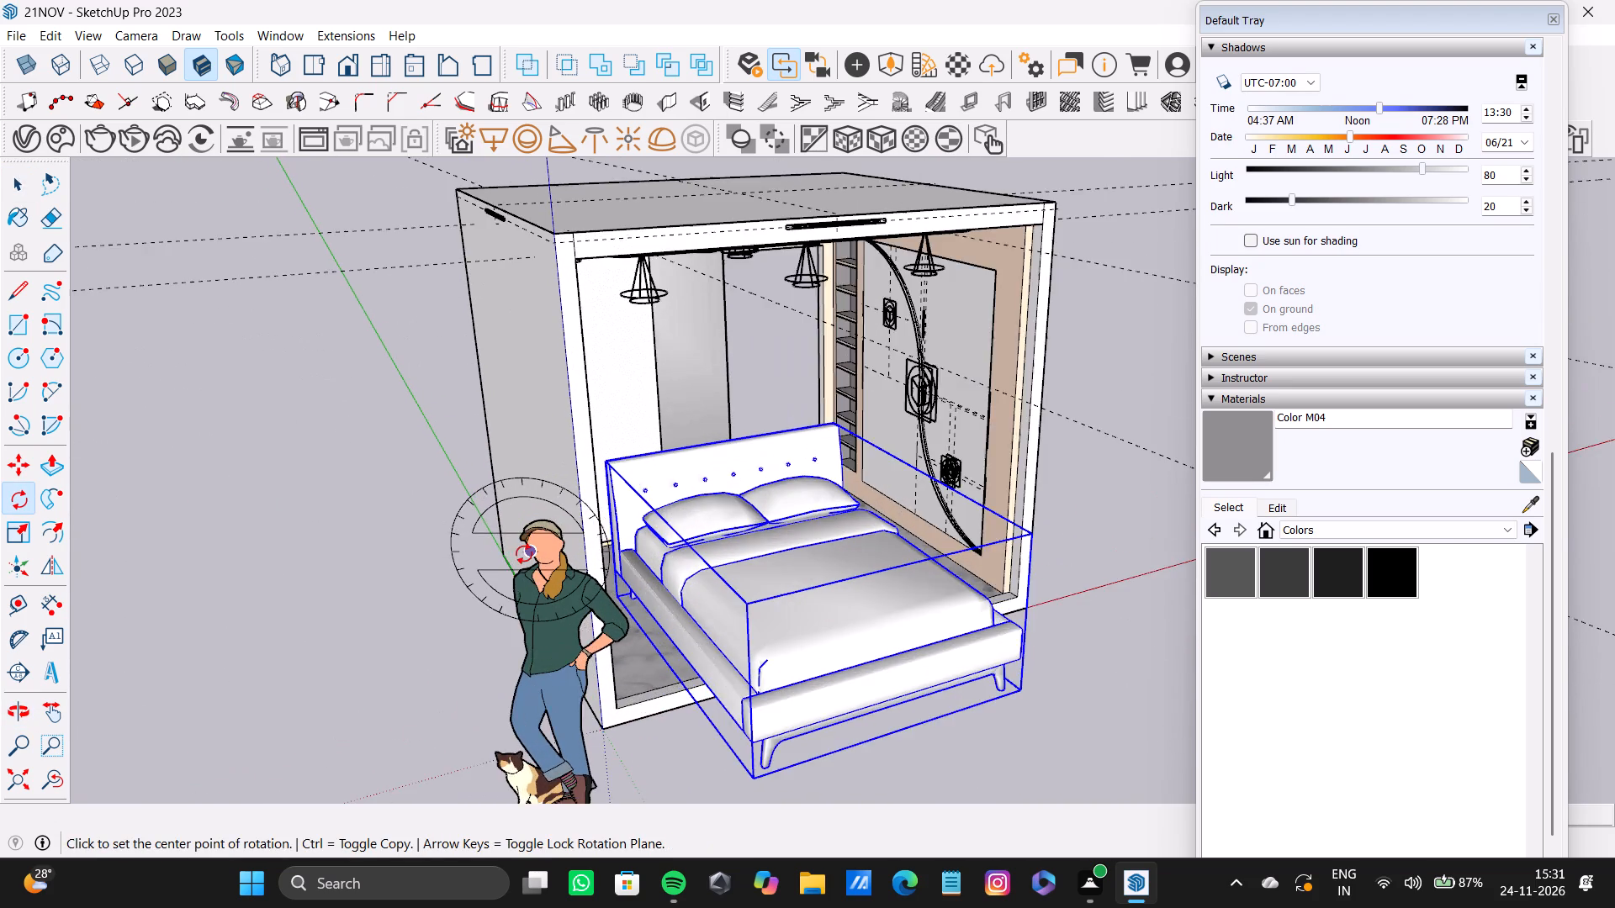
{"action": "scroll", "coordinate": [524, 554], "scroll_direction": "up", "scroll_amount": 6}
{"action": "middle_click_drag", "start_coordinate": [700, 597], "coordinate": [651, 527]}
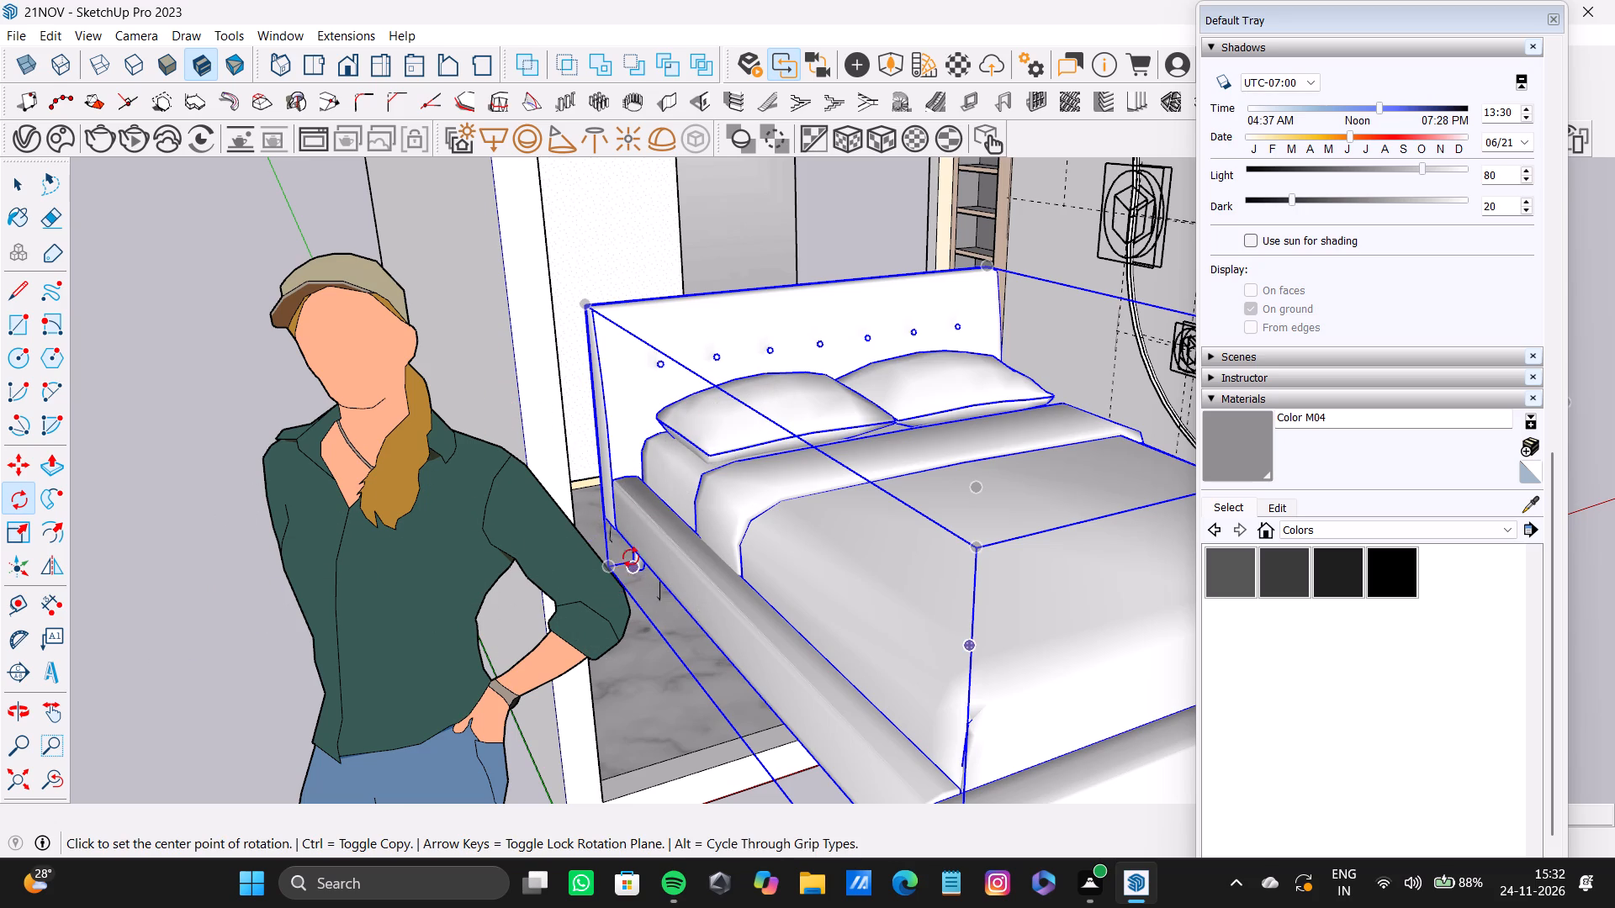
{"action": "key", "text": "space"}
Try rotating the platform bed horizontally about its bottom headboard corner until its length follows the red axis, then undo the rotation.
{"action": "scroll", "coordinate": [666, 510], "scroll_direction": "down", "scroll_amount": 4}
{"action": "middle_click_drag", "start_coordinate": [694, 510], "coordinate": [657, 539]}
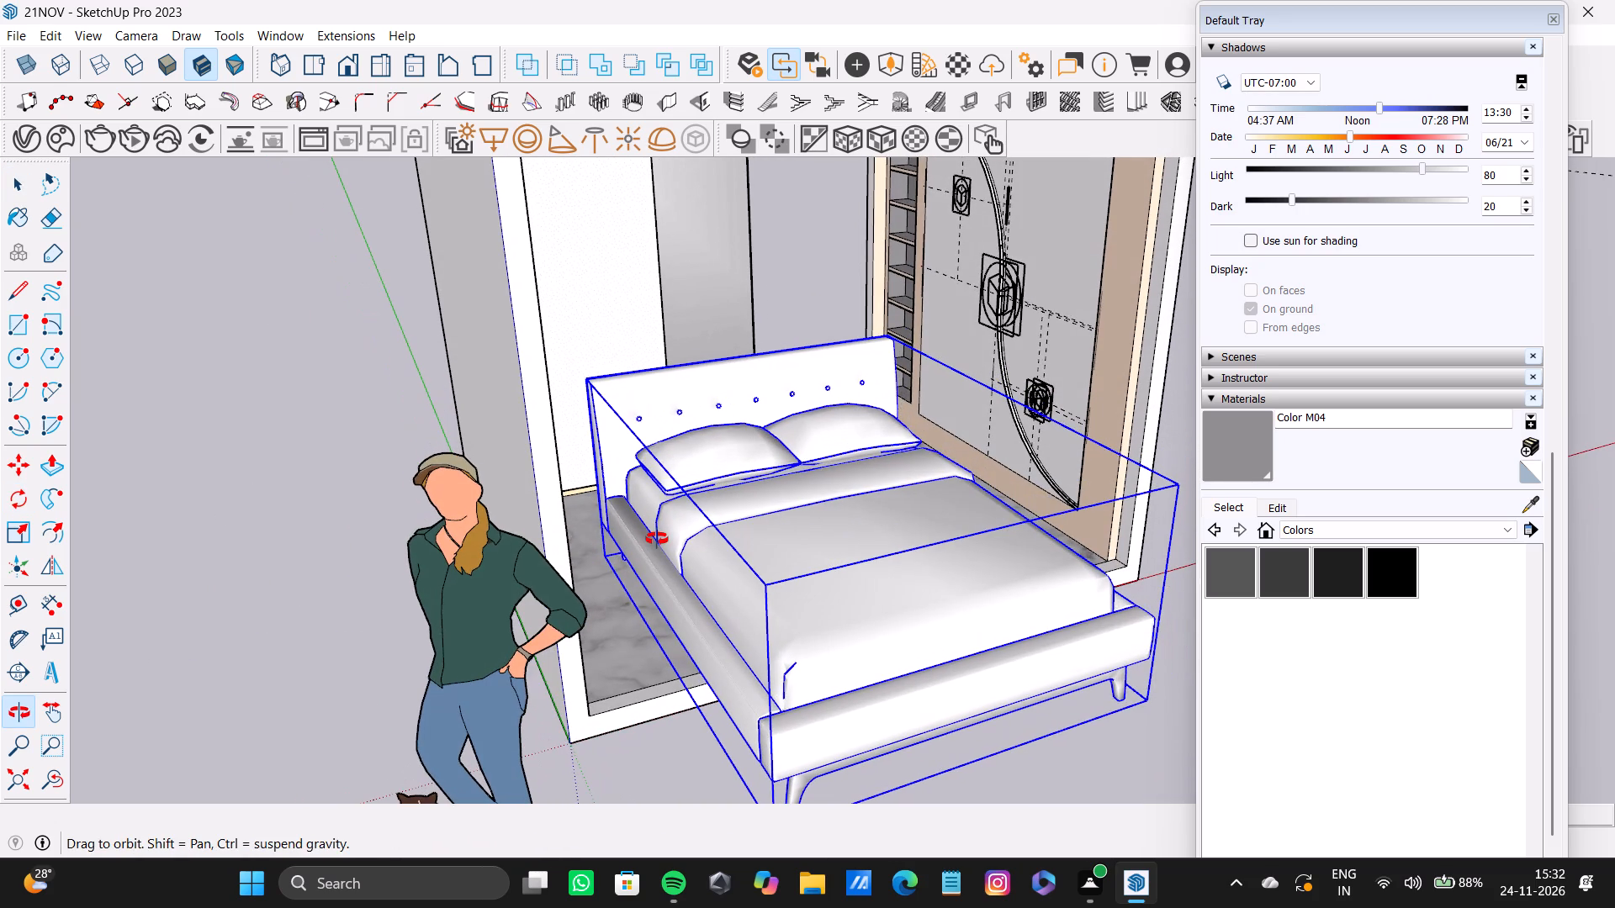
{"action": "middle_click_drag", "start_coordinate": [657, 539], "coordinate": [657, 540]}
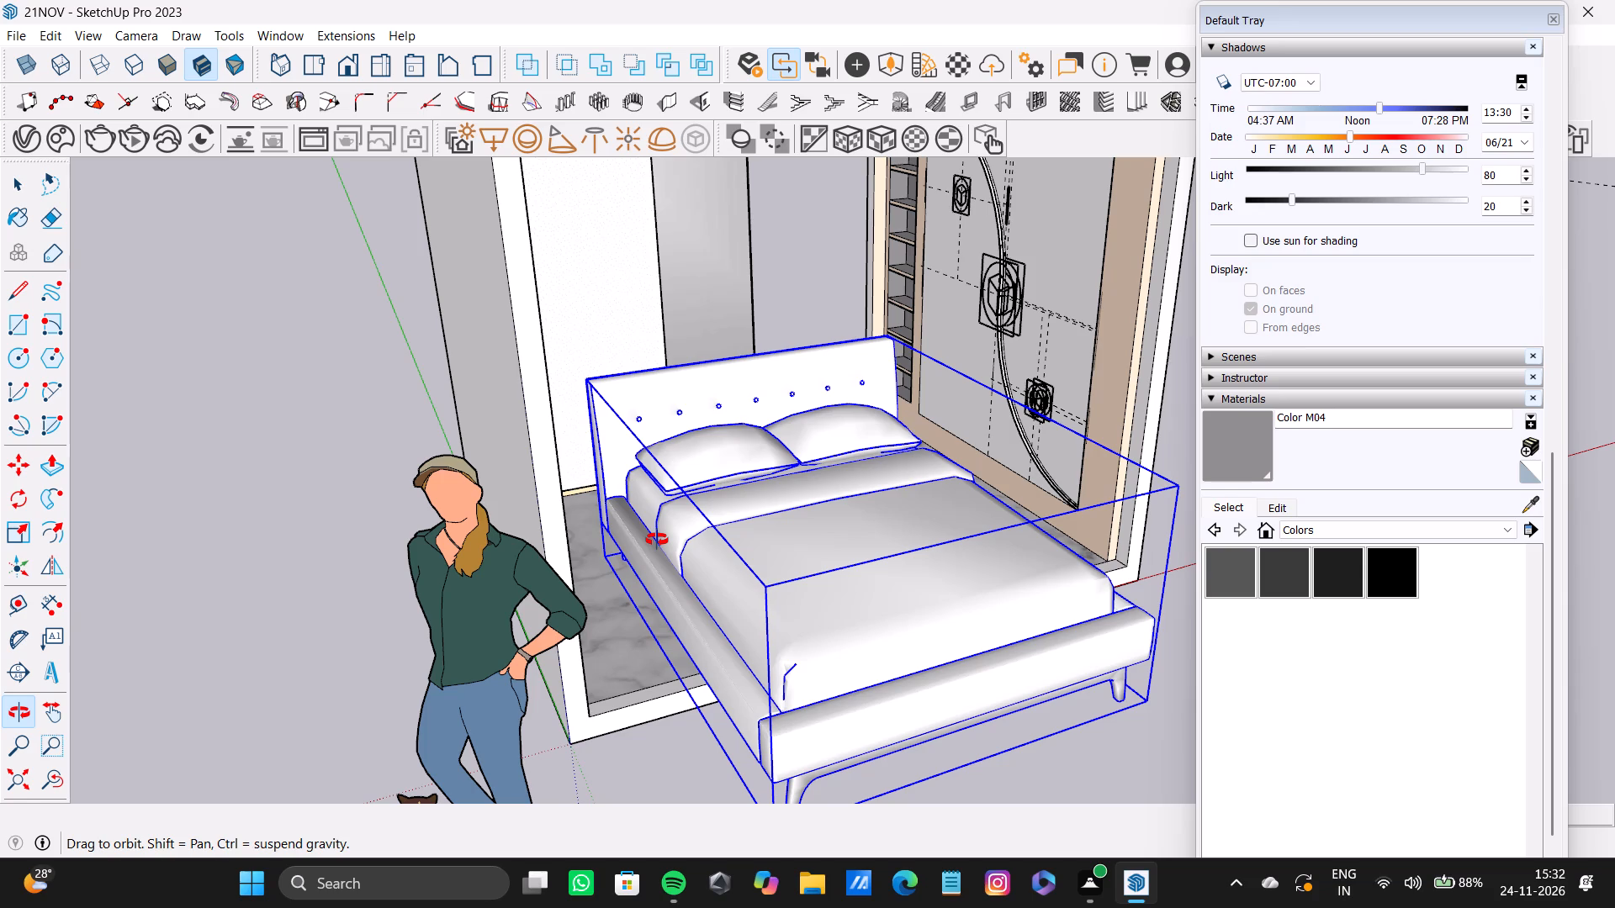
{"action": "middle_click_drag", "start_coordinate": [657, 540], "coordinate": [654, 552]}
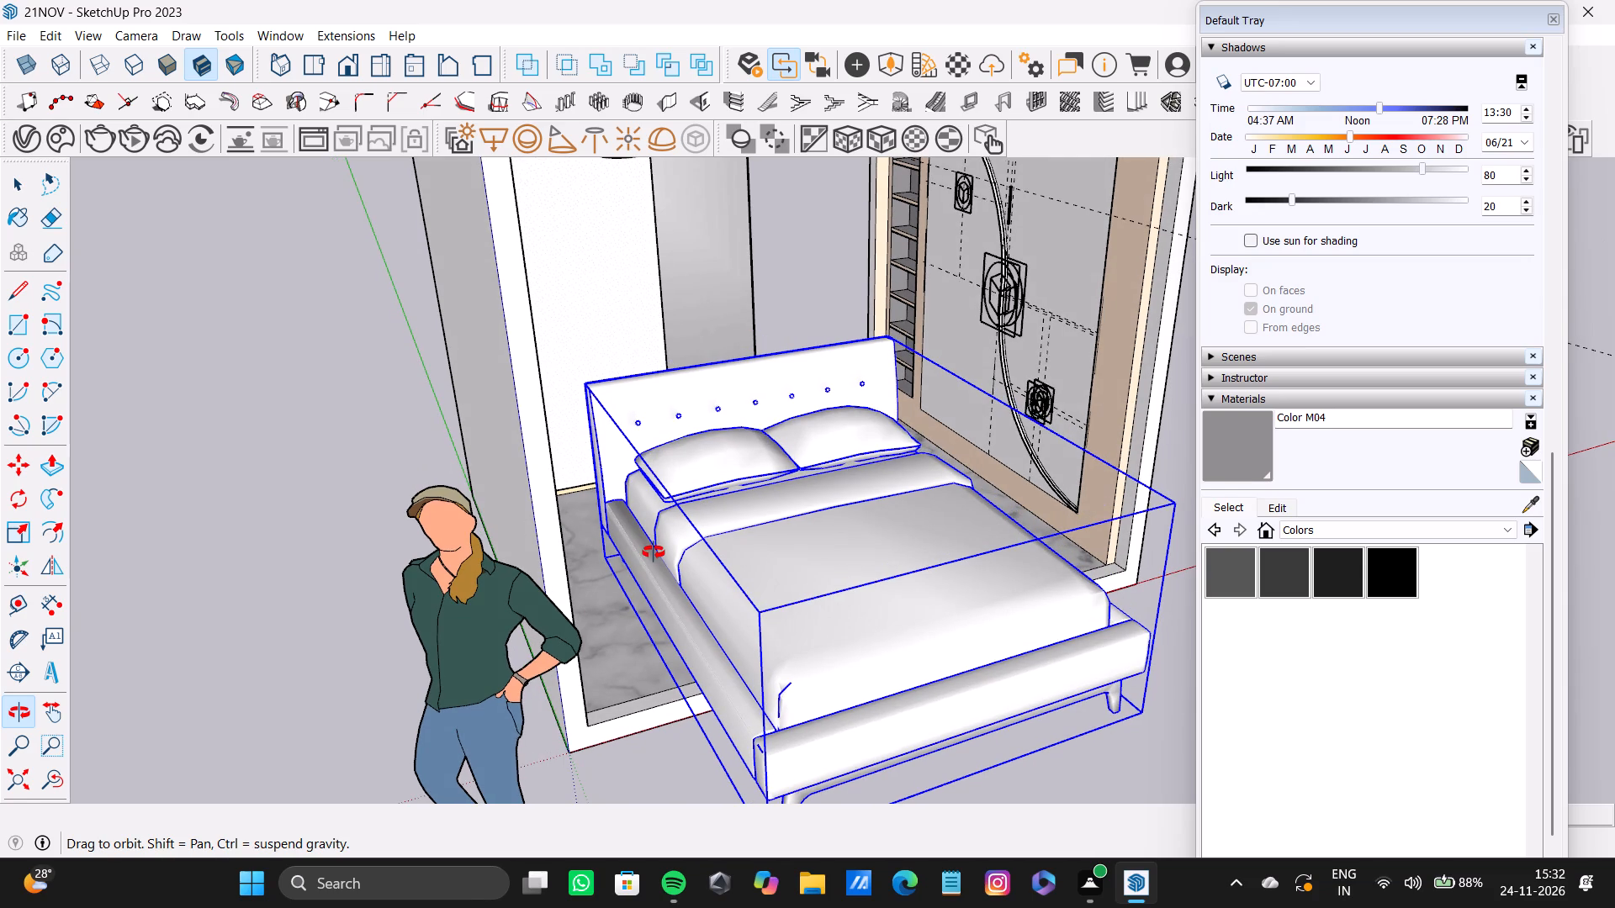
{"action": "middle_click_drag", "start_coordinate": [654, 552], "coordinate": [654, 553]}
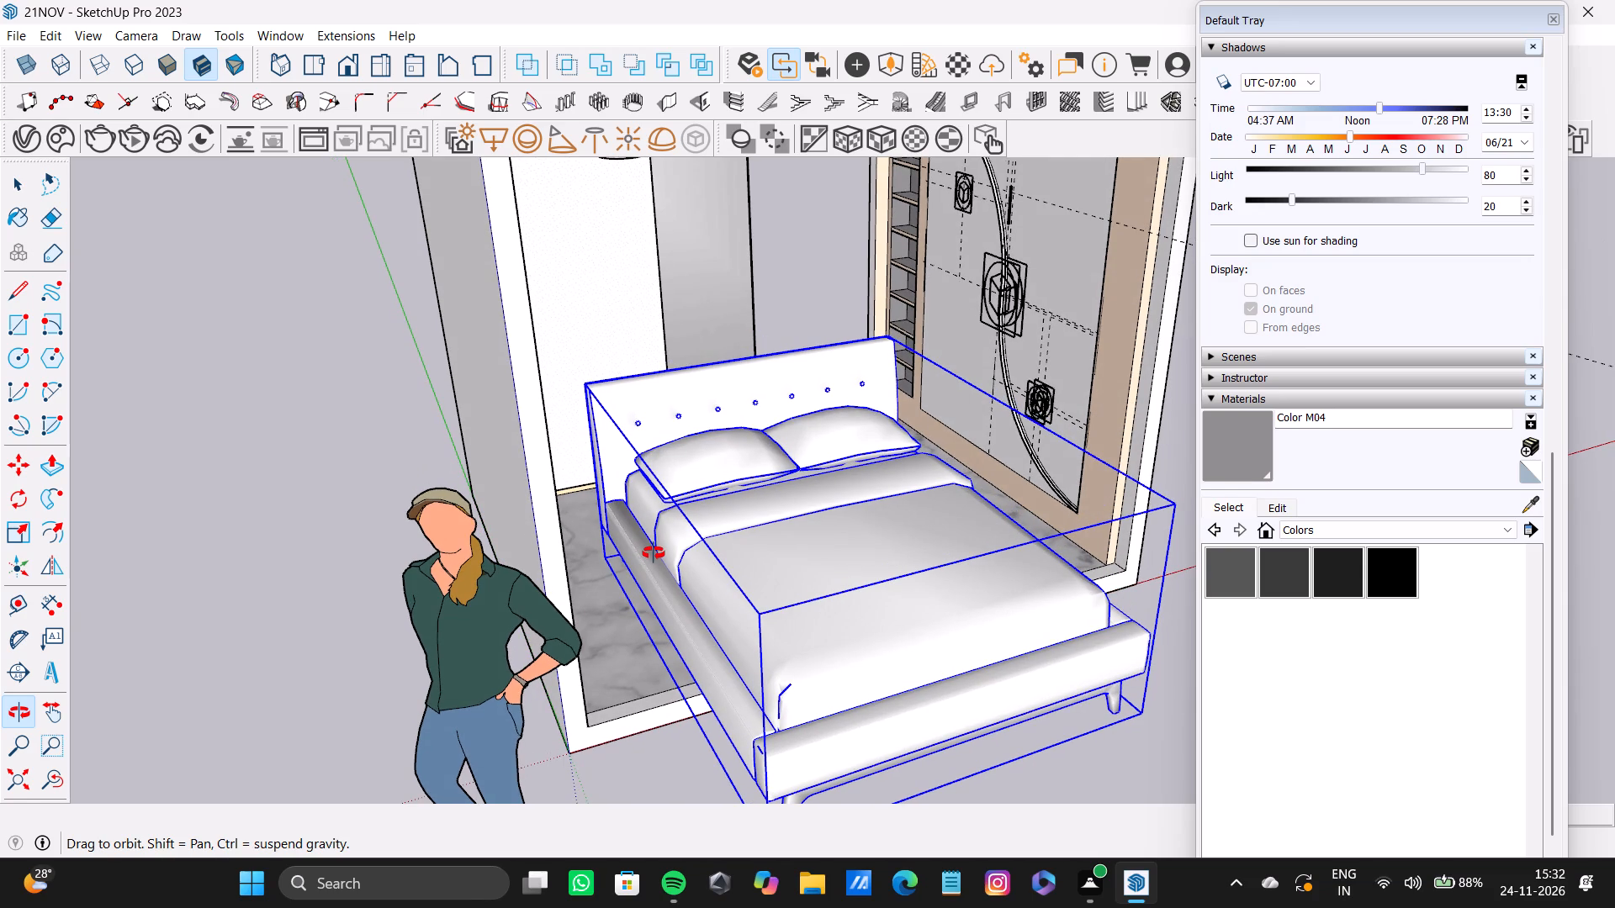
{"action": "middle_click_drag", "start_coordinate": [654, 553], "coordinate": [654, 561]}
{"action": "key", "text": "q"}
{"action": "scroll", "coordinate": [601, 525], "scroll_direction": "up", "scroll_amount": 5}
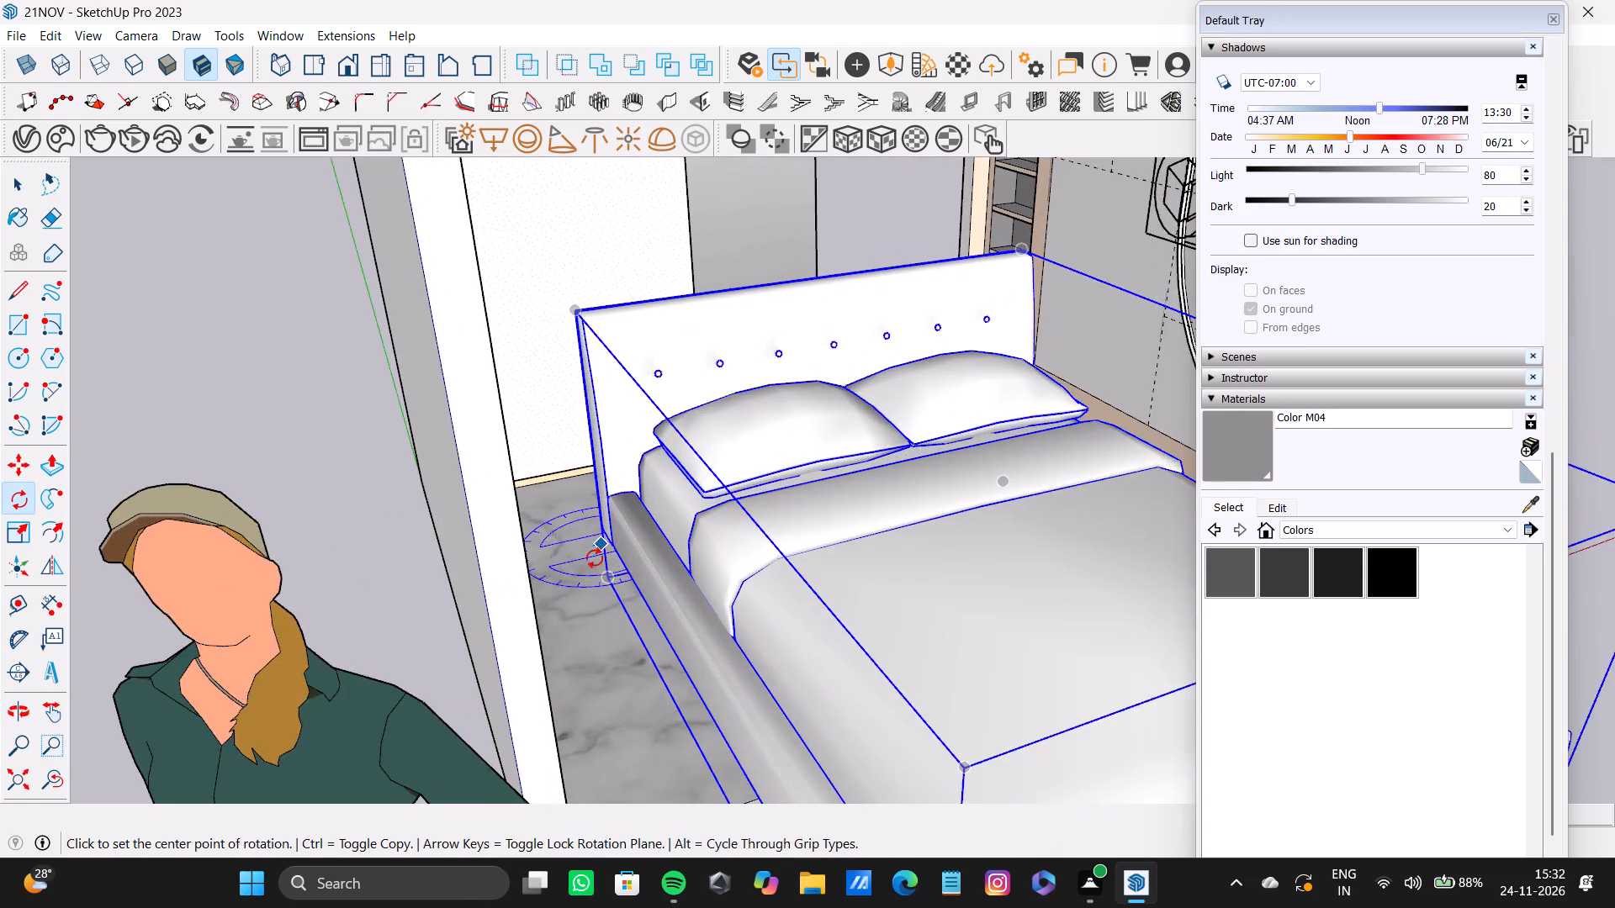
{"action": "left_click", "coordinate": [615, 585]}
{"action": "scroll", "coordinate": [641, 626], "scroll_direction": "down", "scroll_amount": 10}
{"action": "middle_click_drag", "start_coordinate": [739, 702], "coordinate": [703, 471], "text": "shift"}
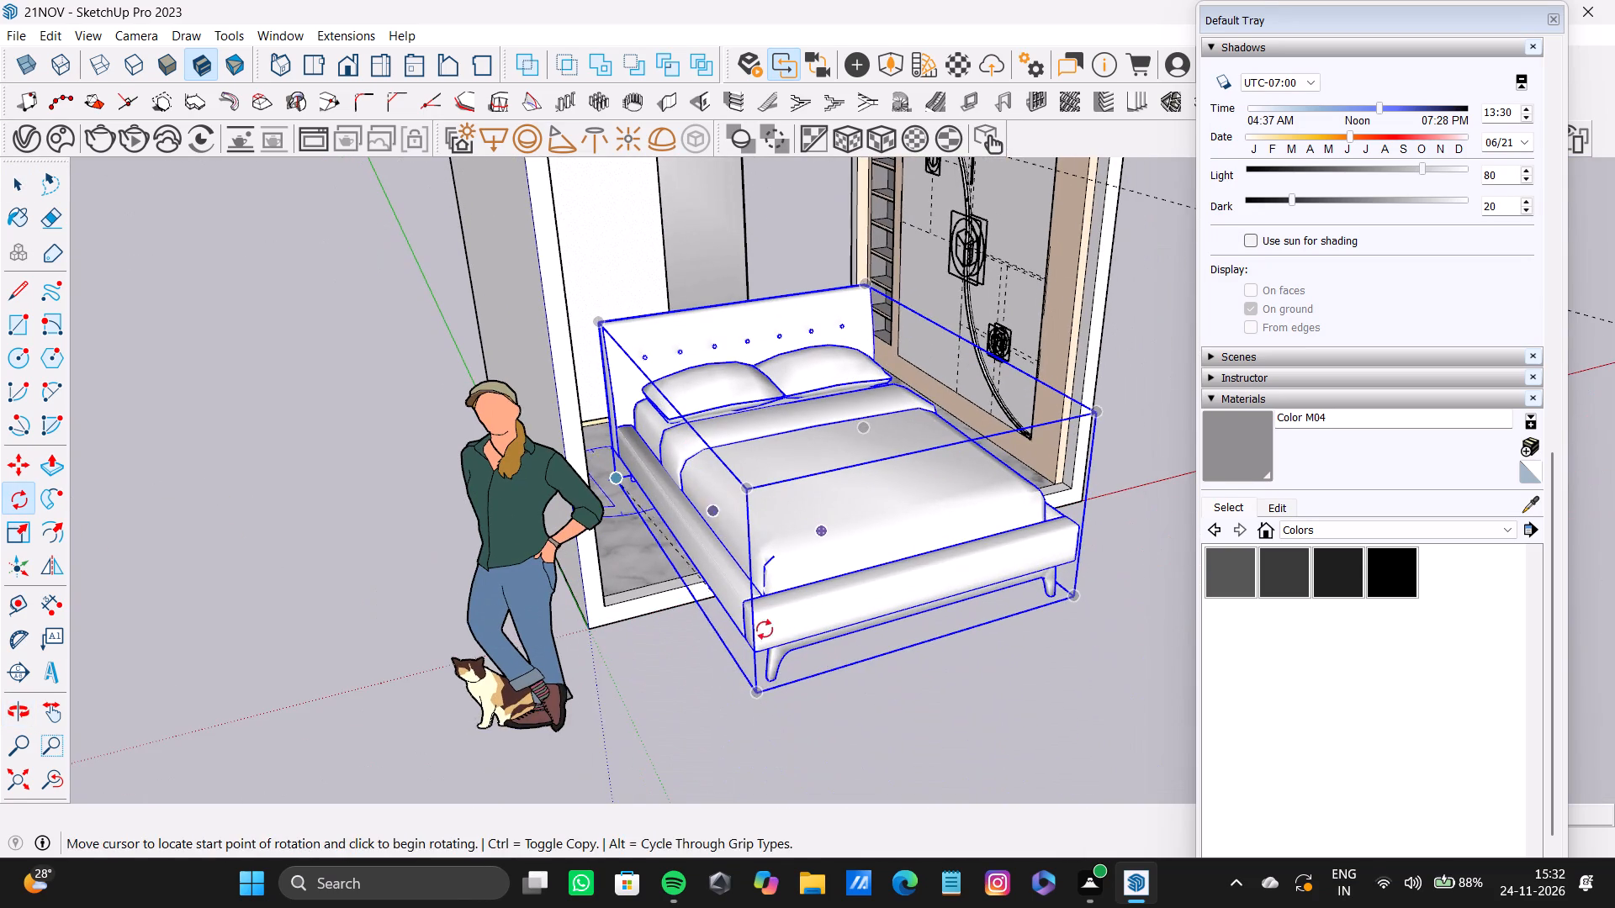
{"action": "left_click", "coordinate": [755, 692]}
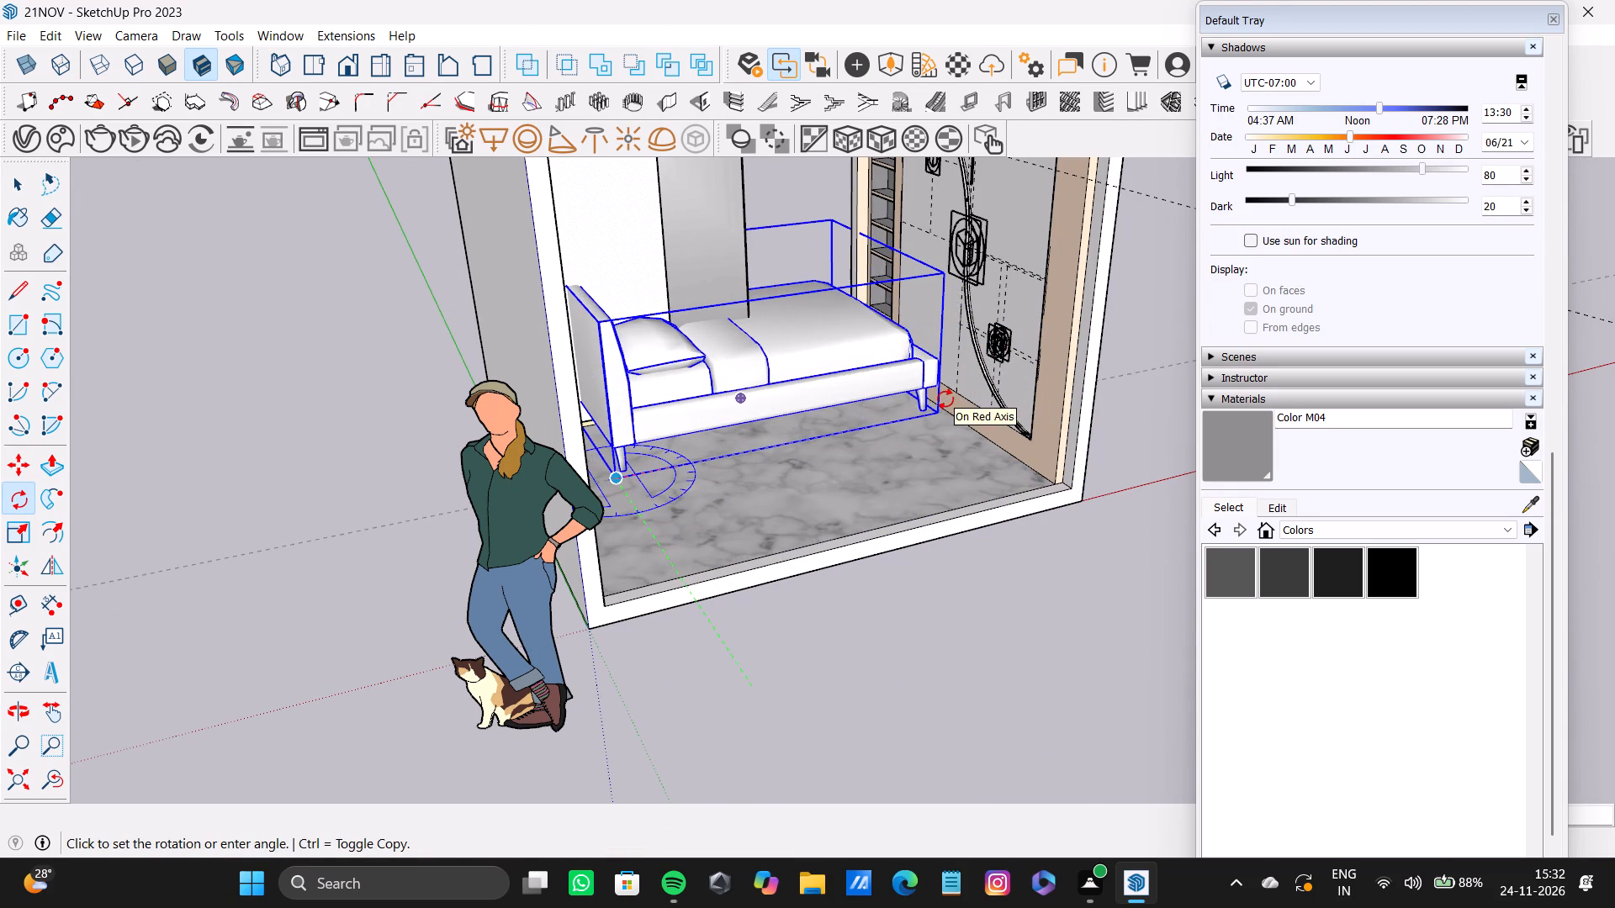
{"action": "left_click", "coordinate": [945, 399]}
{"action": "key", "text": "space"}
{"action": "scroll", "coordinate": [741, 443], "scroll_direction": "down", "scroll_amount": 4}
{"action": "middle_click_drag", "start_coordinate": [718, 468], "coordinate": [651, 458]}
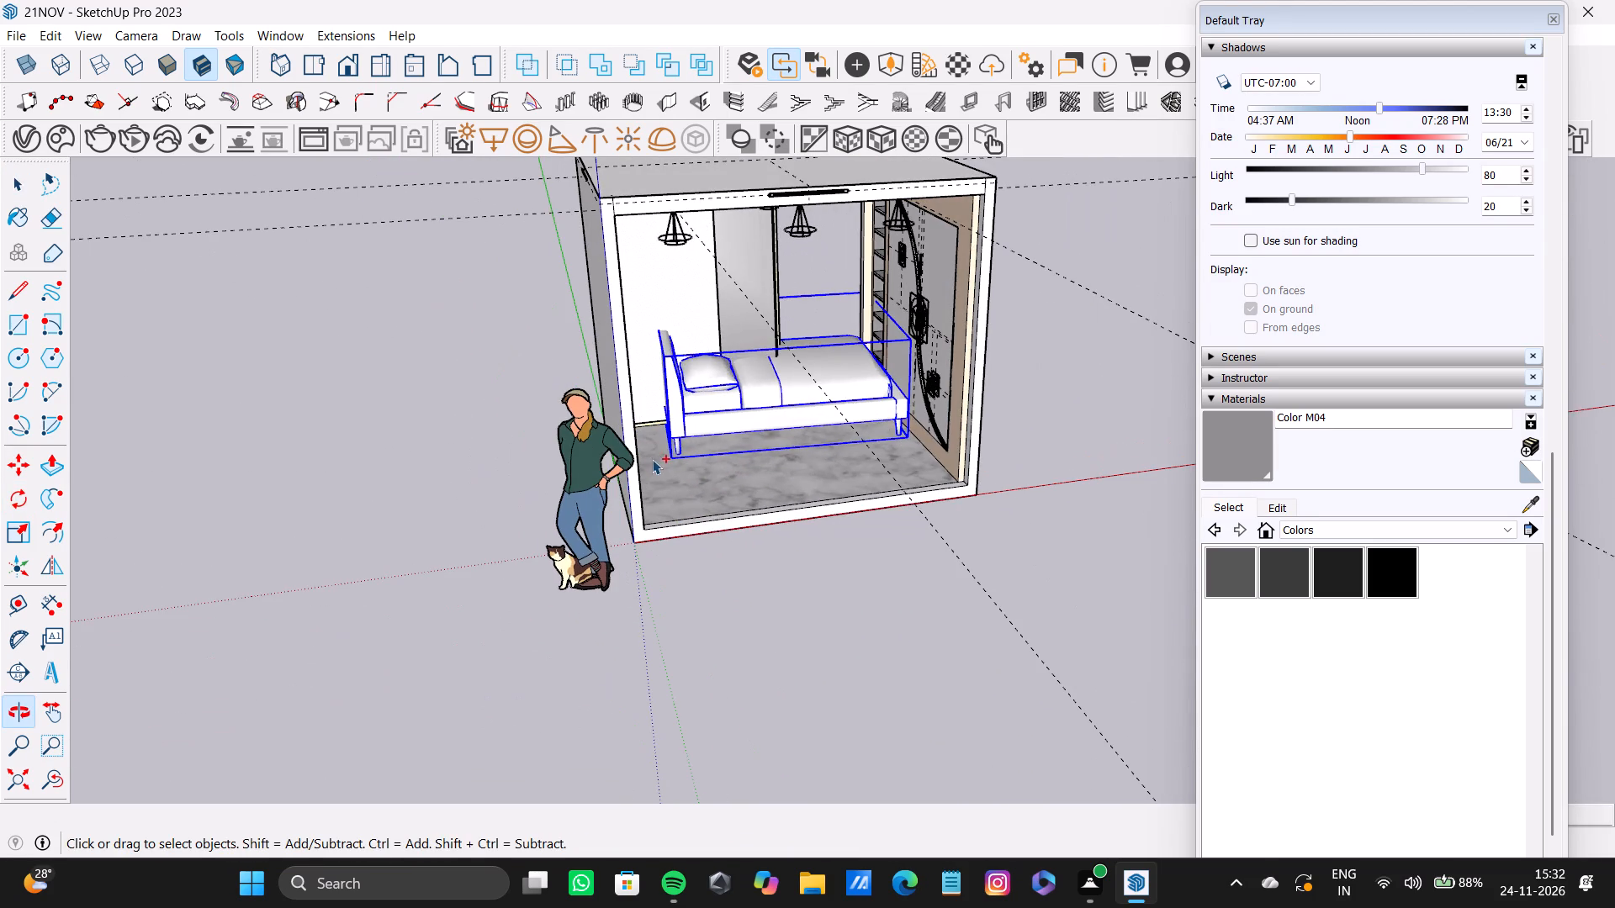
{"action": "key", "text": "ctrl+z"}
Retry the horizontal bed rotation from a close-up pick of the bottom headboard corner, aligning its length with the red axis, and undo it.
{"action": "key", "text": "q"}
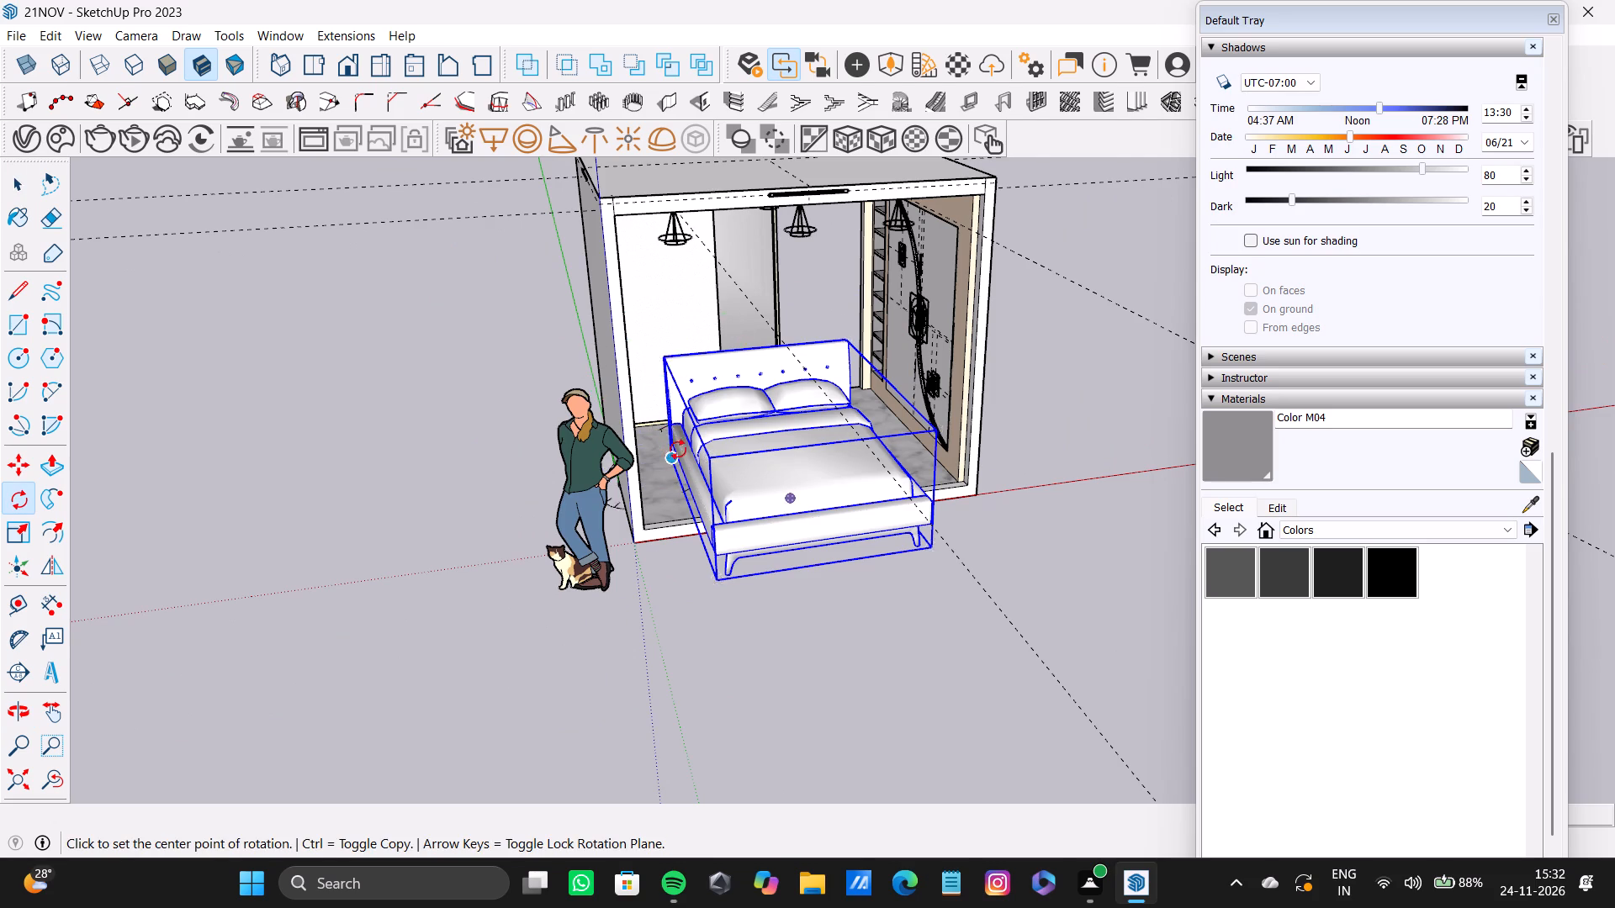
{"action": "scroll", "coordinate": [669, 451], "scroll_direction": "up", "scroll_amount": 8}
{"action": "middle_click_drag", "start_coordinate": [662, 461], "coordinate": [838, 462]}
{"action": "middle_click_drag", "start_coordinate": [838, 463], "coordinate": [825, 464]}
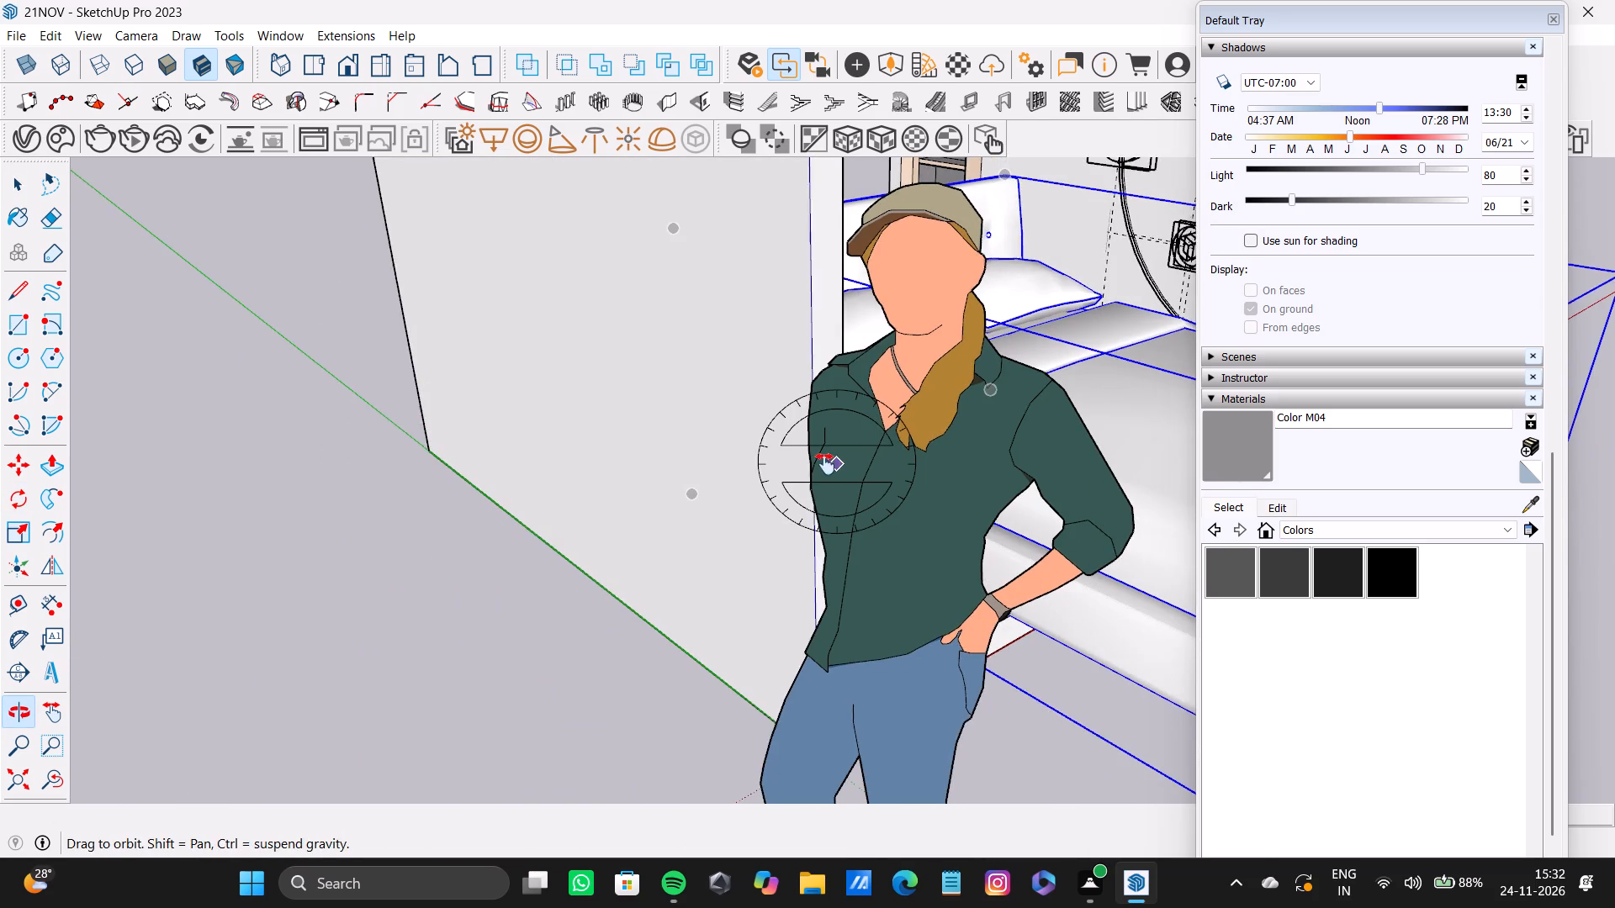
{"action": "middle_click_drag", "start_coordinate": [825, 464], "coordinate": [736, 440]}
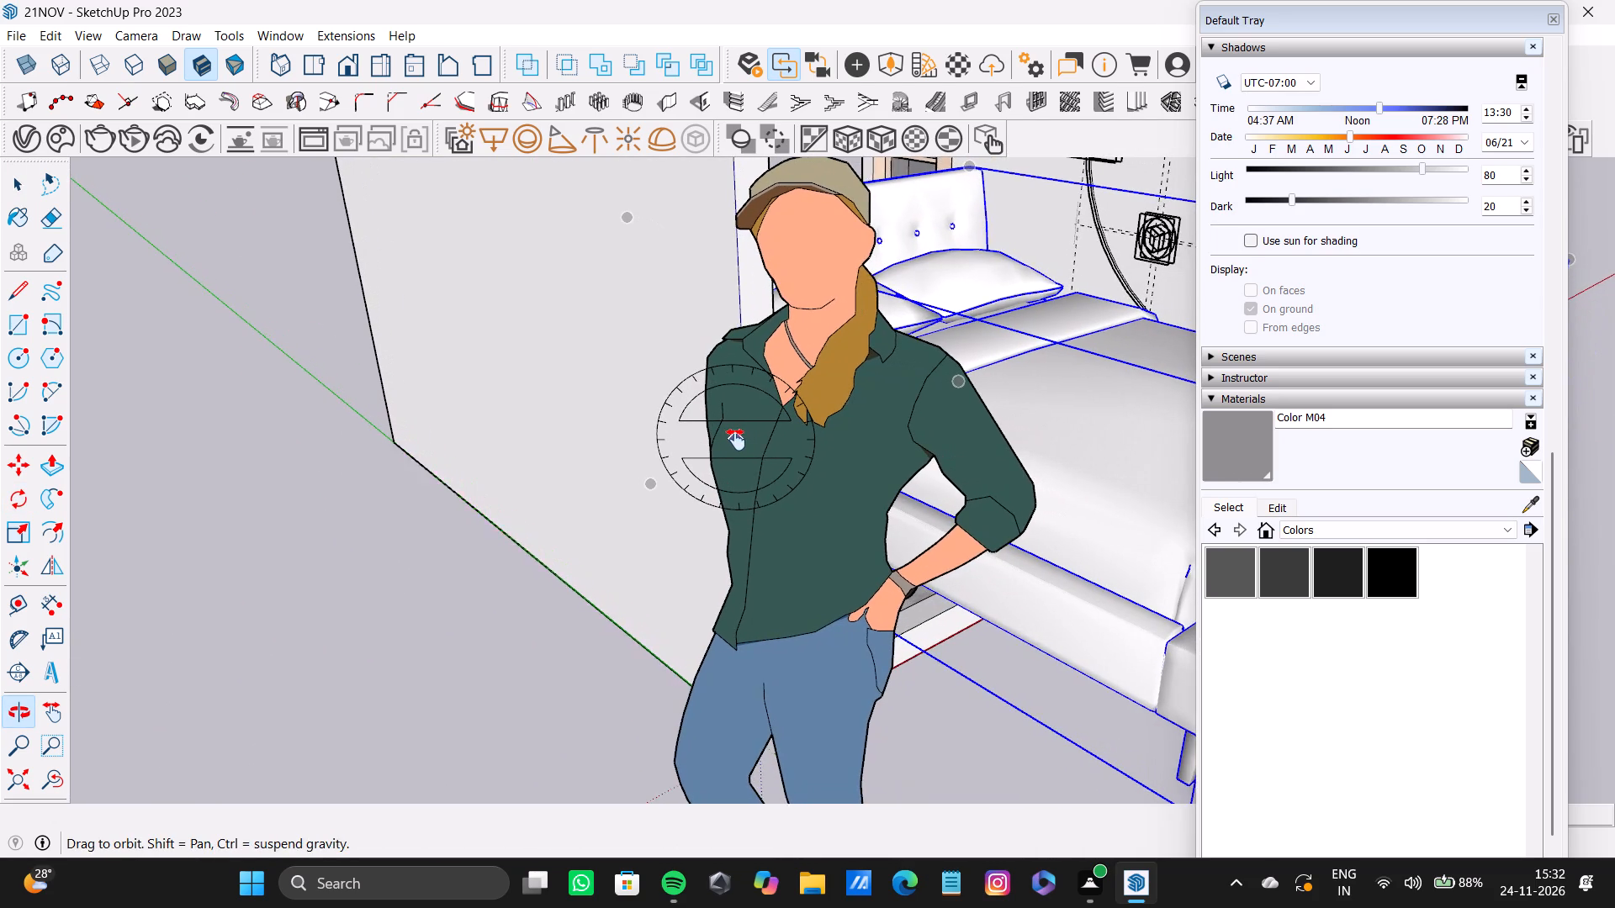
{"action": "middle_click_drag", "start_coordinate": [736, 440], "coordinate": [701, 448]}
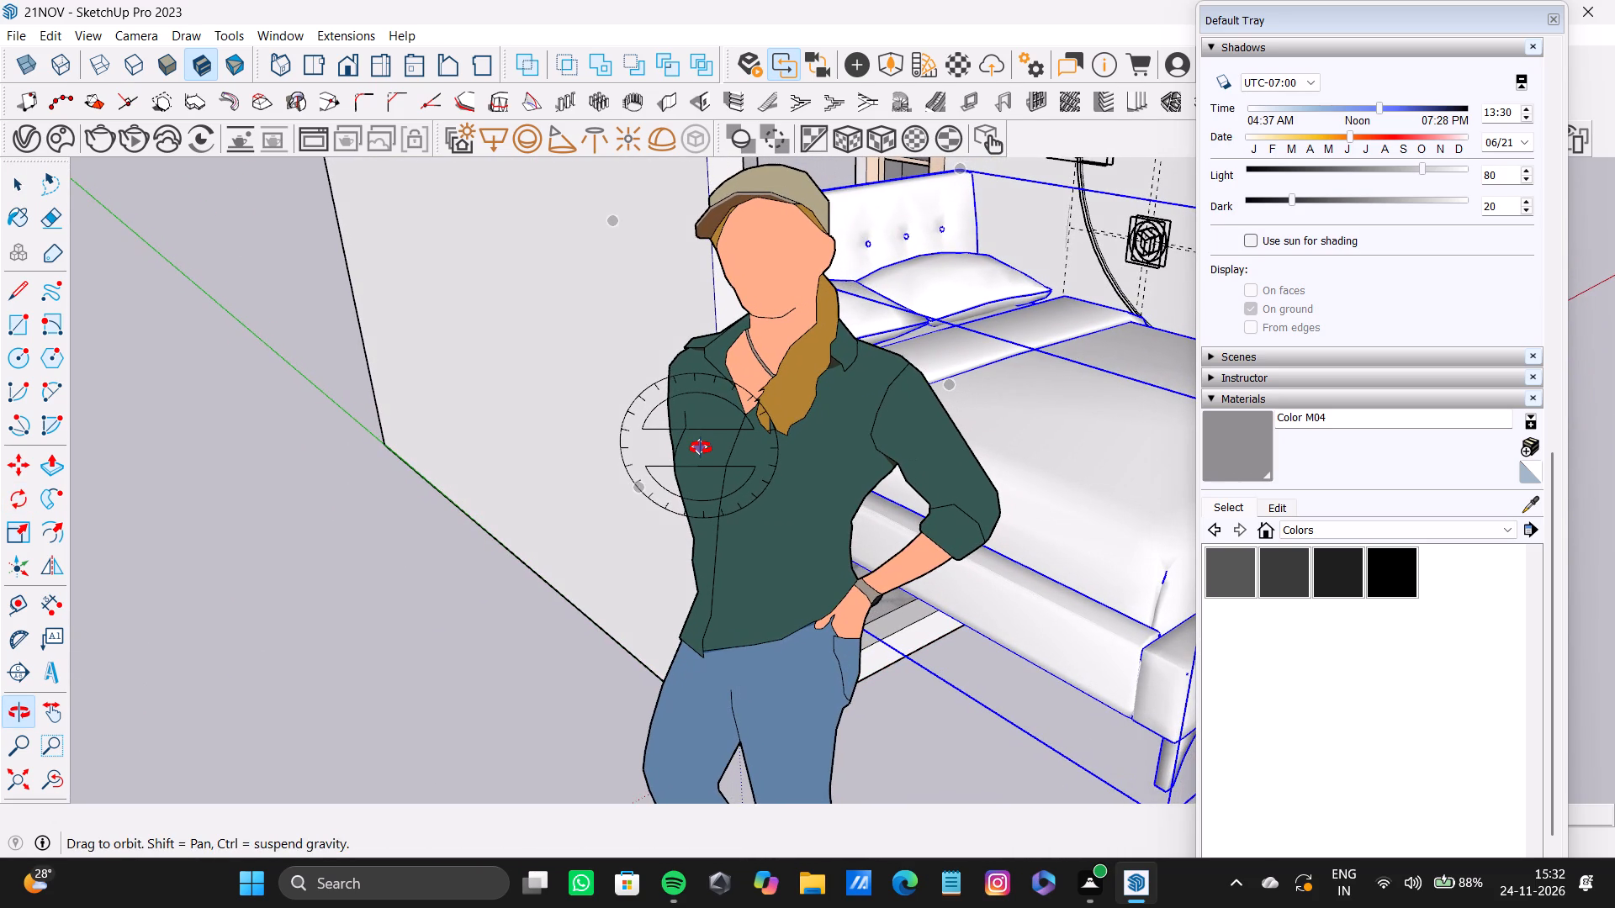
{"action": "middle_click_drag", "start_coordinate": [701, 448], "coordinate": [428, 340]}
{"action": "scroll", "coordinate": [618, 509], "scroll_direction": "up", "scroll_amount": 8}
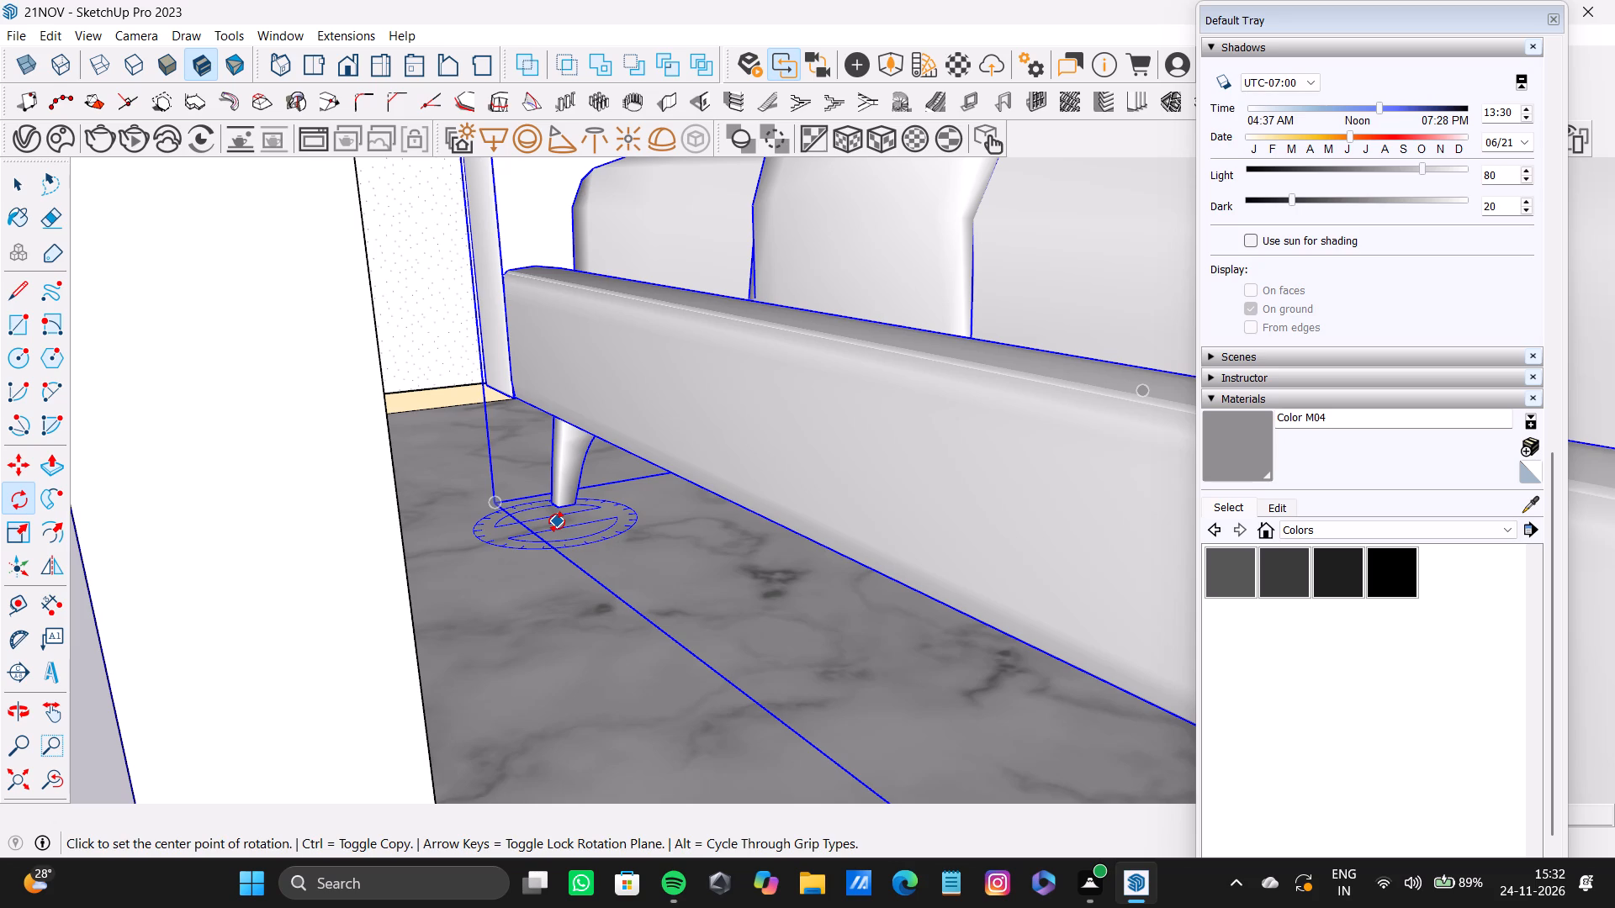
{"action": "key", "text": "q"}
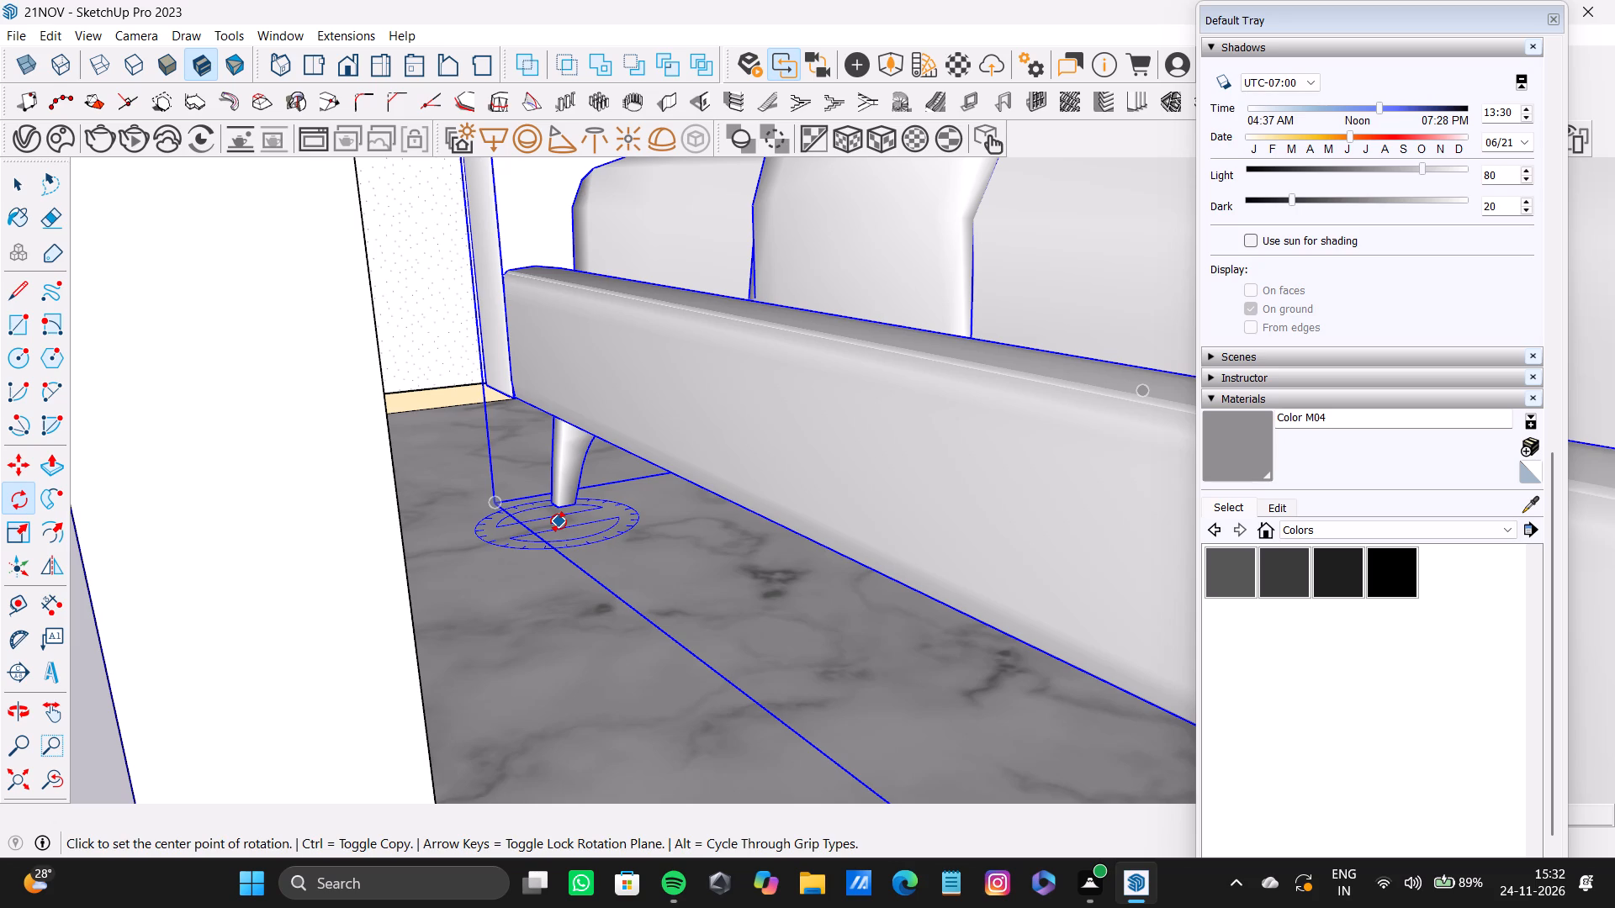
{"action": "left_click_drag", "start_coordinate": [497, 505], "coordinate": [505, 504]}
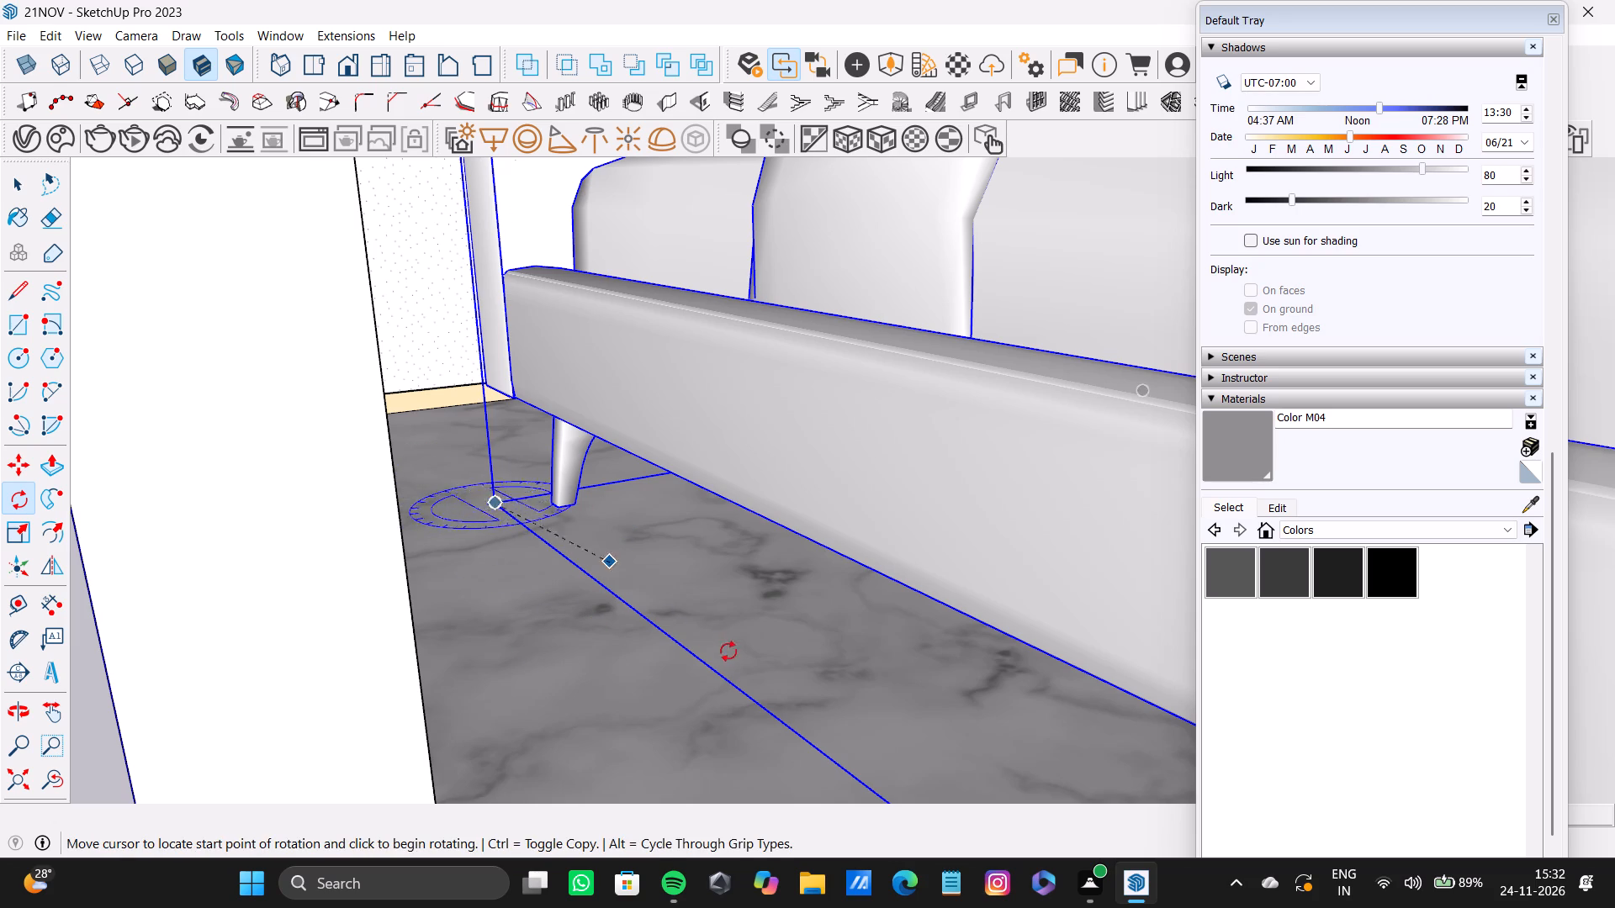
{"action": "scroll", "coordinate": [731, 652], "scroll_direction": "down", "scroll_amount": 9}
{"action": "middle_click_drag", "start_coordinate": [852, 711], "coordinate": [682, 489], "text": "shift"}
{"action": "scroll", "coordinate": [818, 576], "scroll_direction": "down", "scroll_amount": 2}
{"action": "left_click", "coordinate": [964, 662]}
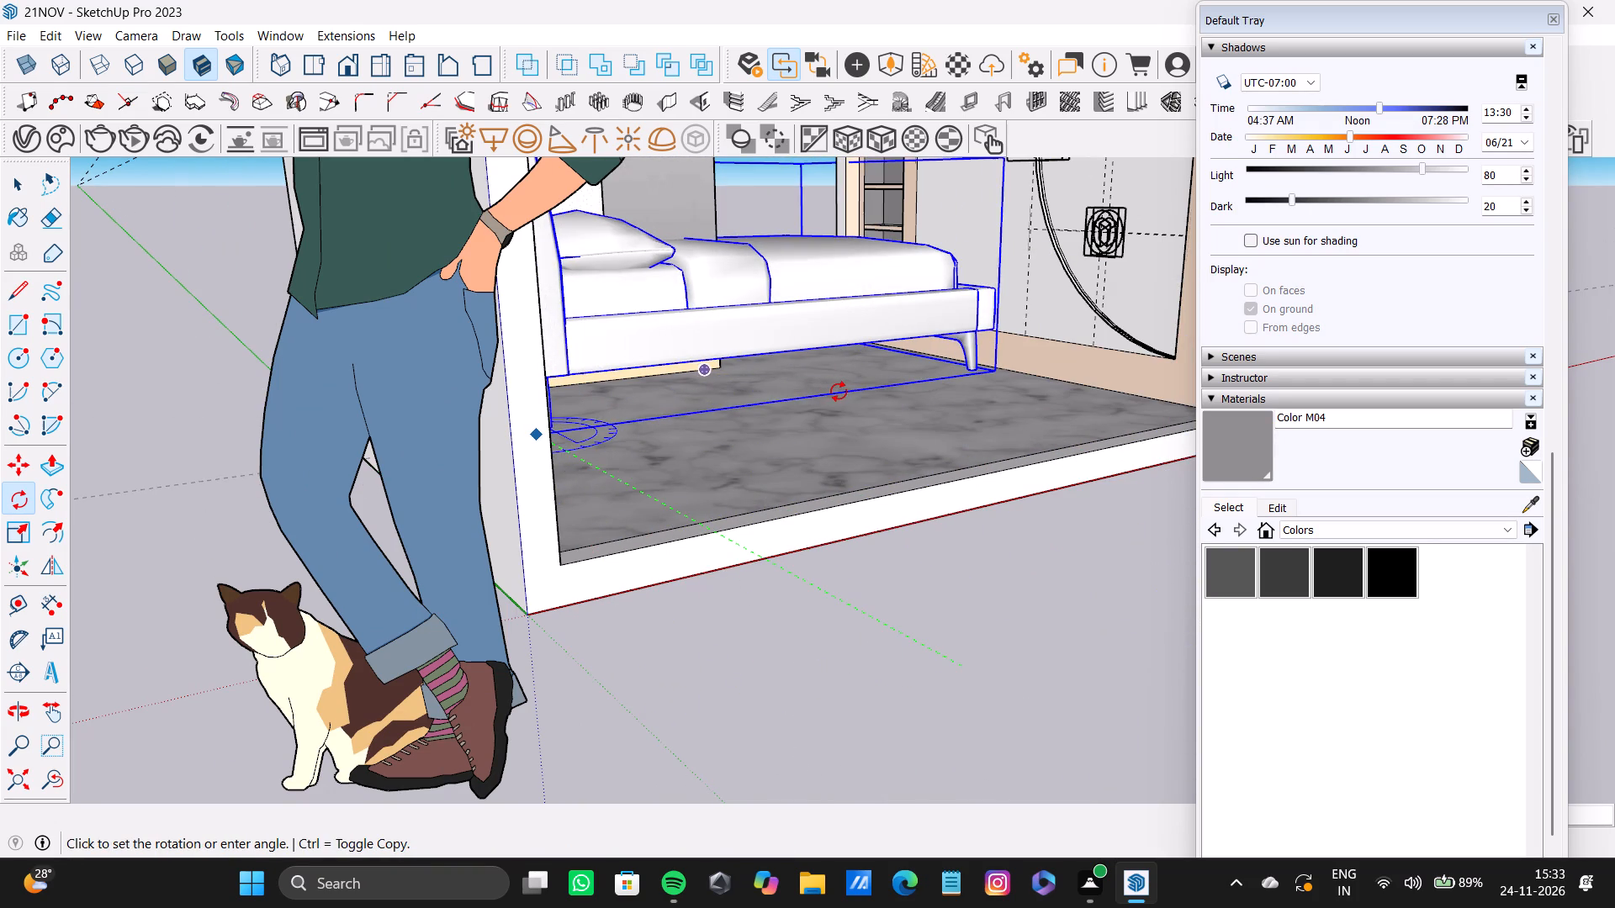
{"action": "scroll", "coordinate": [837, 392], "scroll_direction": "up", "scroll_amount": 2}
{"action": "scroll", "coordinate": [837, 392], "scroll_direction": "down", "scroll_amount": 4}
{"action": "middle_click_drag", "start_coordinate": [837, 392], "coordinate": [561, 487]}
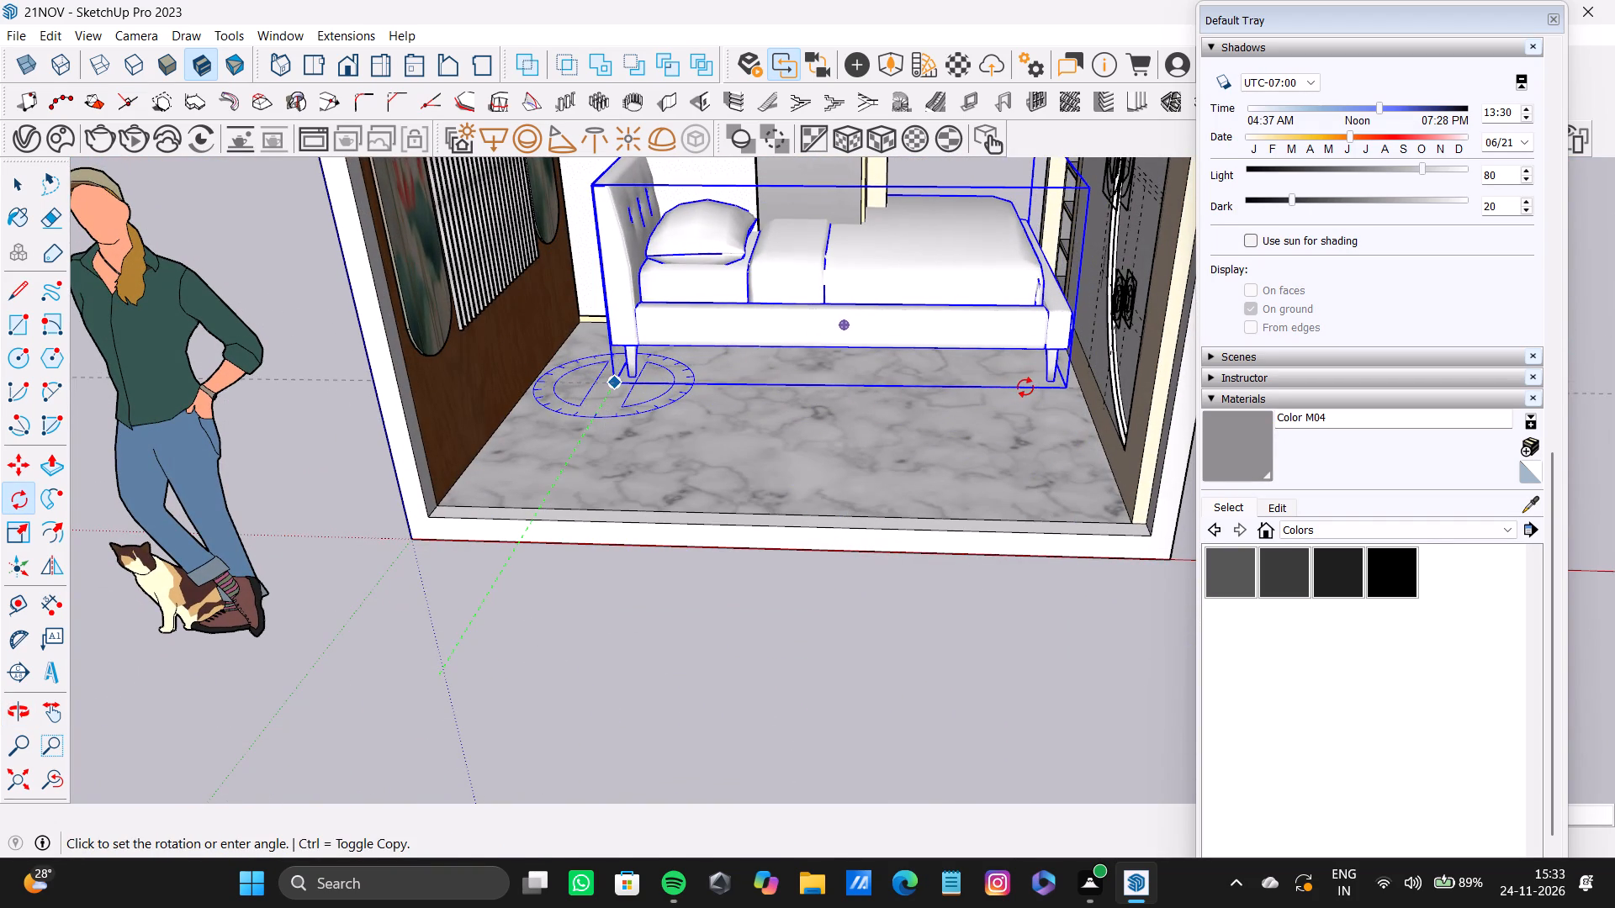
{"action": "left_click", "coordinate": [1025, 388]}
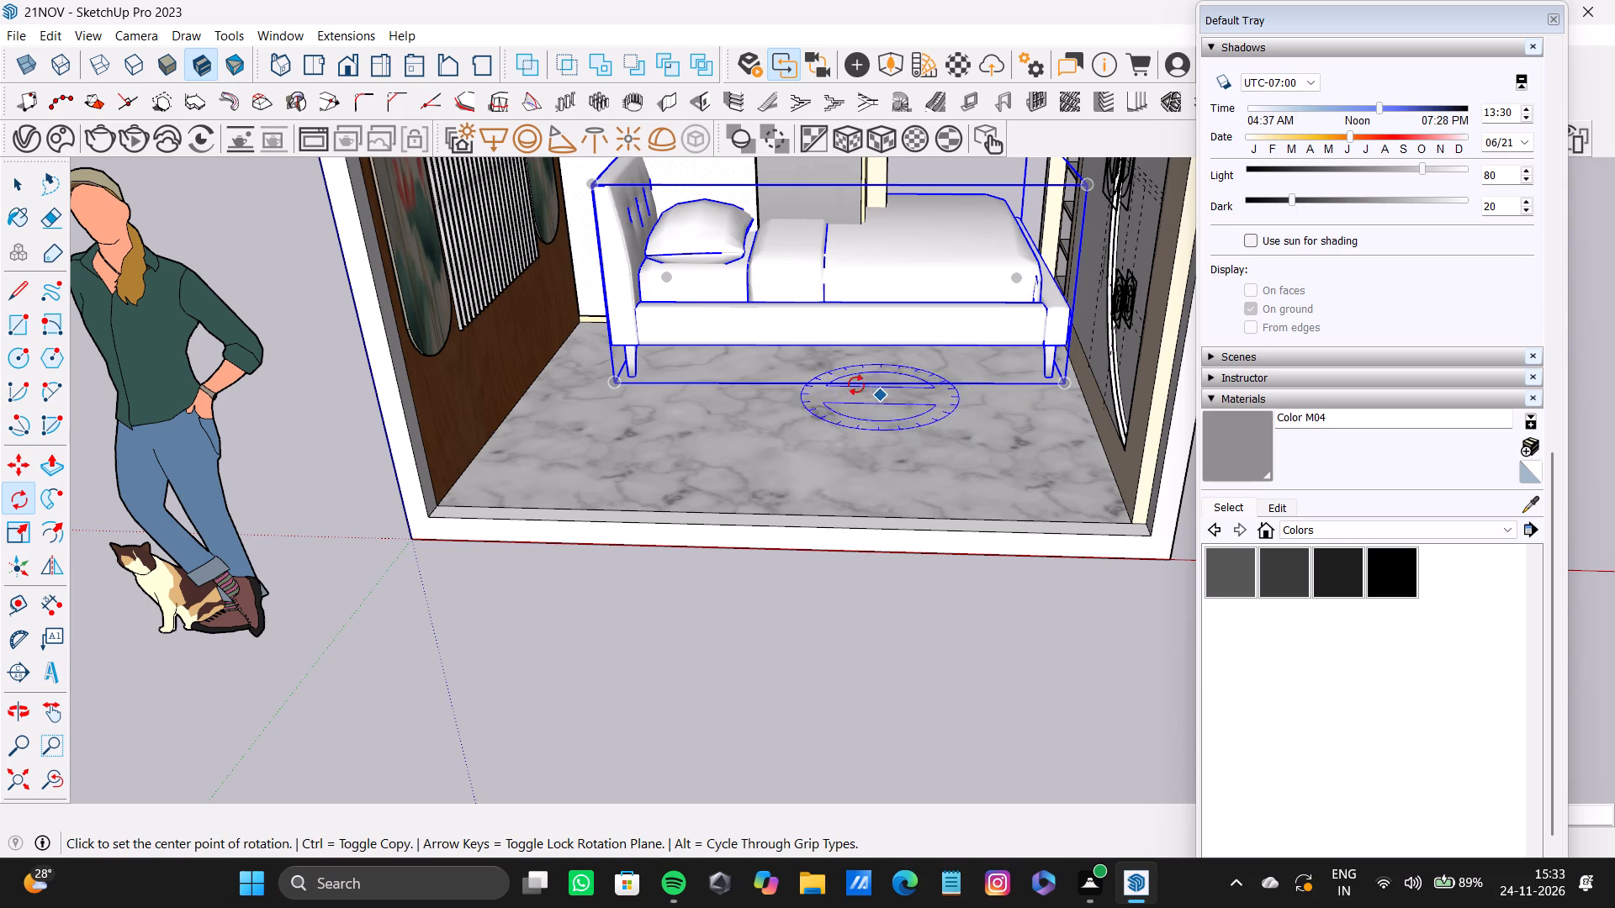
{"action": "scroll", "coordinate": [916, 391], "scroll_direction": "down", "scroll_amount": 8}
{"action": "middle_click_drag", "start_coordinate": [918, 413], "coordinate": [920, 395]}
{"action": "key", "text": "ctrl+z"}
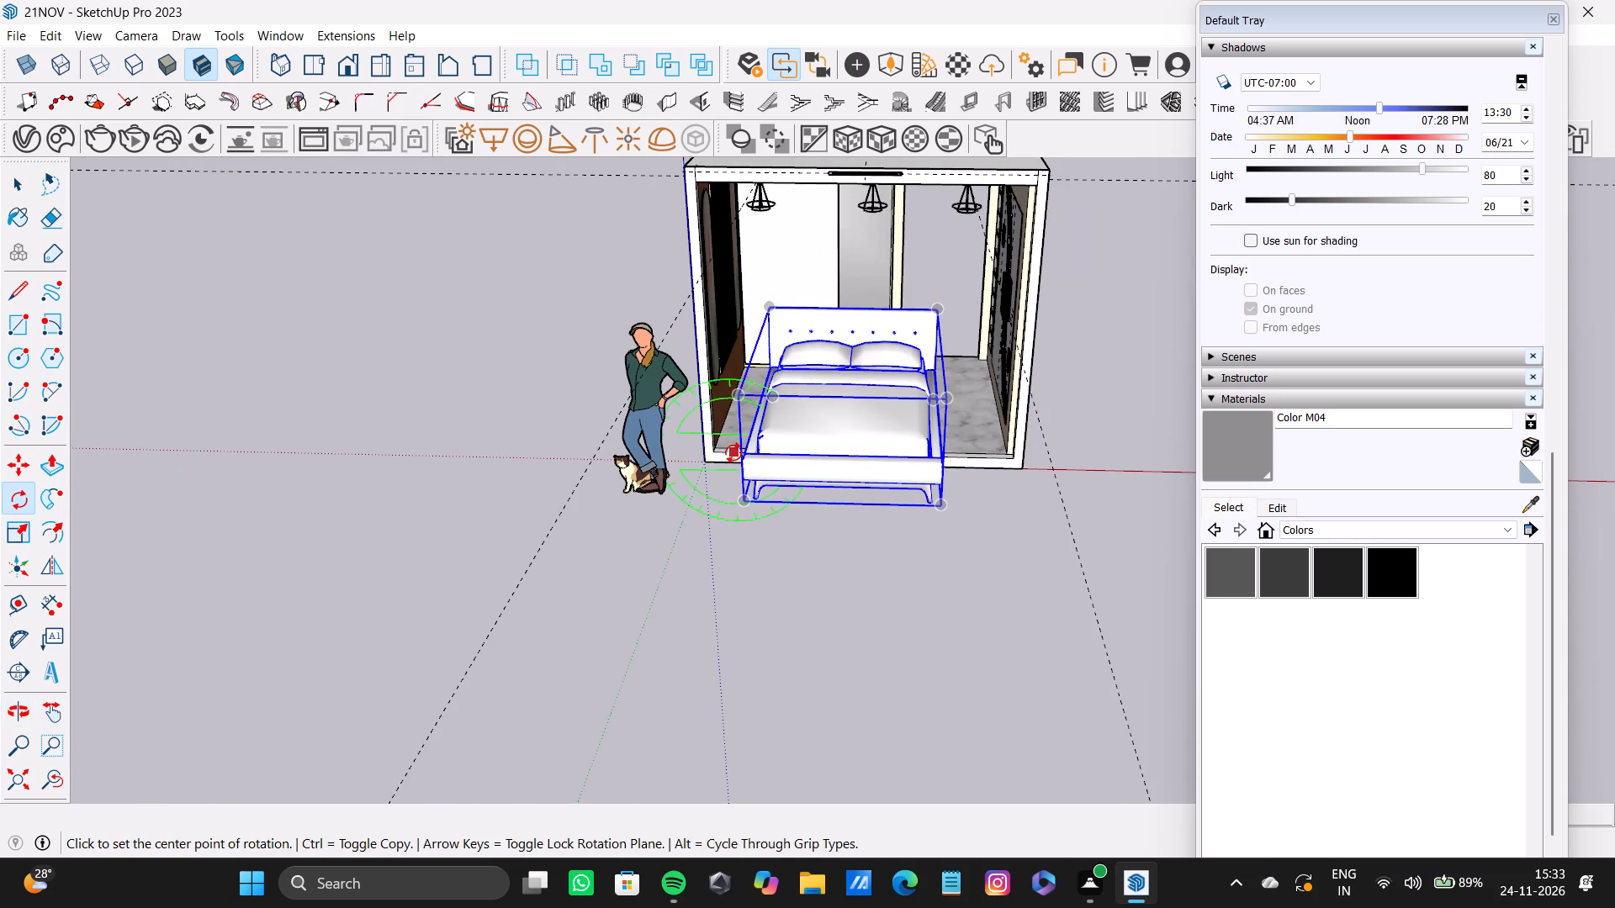
Rotate the platform bed horizontally about its bottom headboard corner so the headboard faces the lotus-panelled wall and its length follows the red axis.
{"action": "middle_click_drag", "start_coordinate": [726, 465], "coordinate": [819, 465]}
{"action": "key", "text": "q"}
{"action": "middle_click_drag", "start_coordinate": [731, 409], "coordinate": [847, 413]}
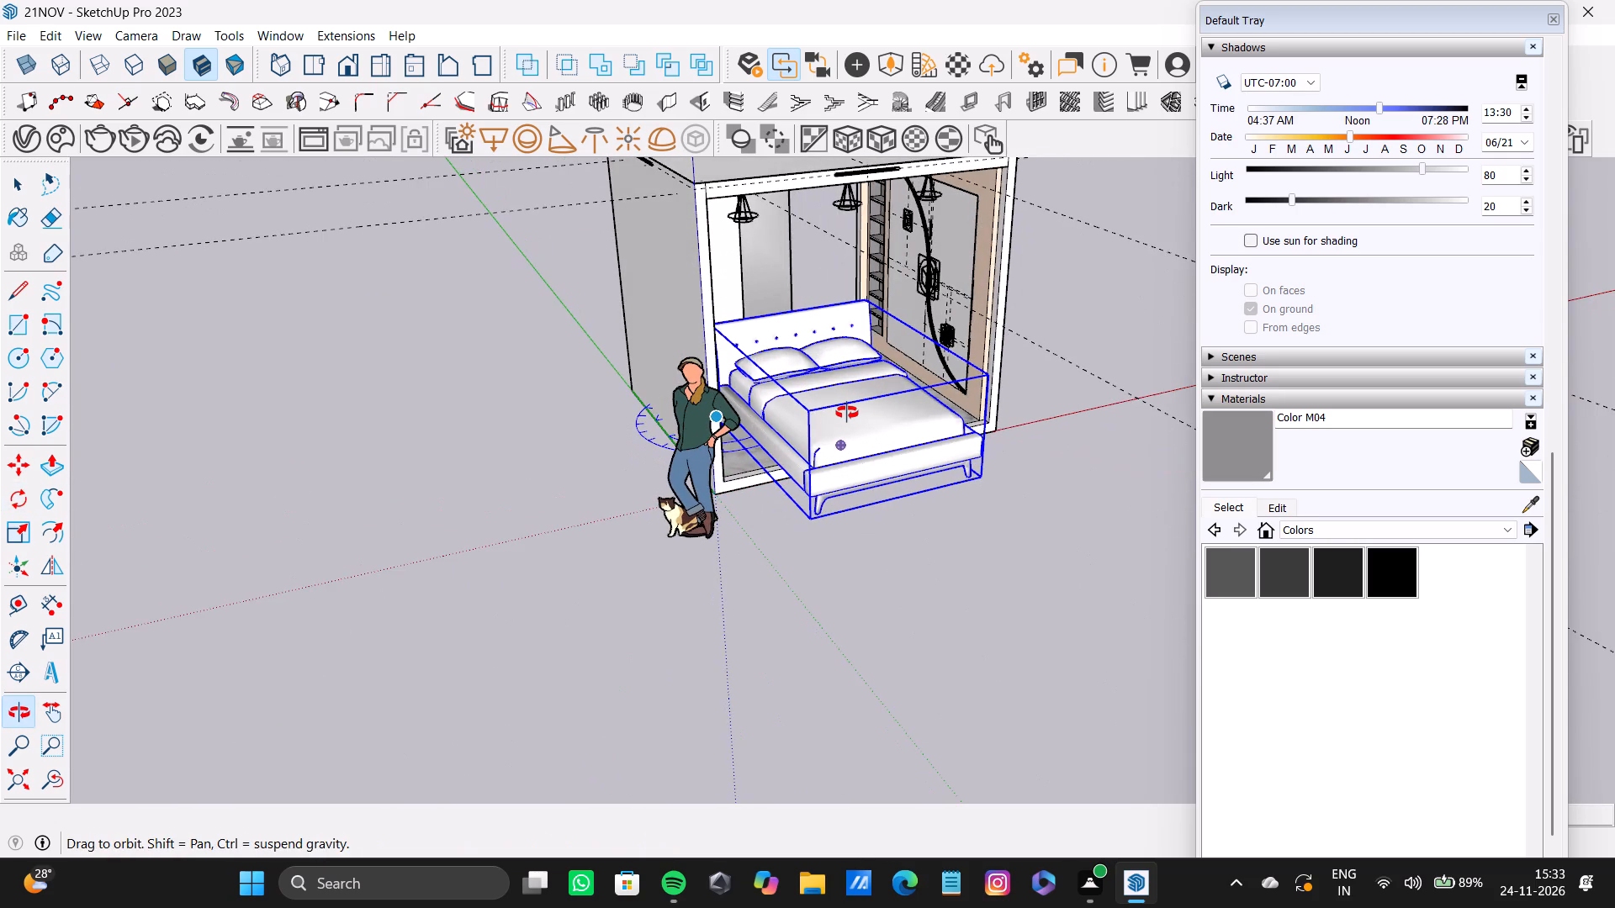
{"action": "middle_click_drag", "start_coordinate": [847, 413], "coordinate": [747, 400]}
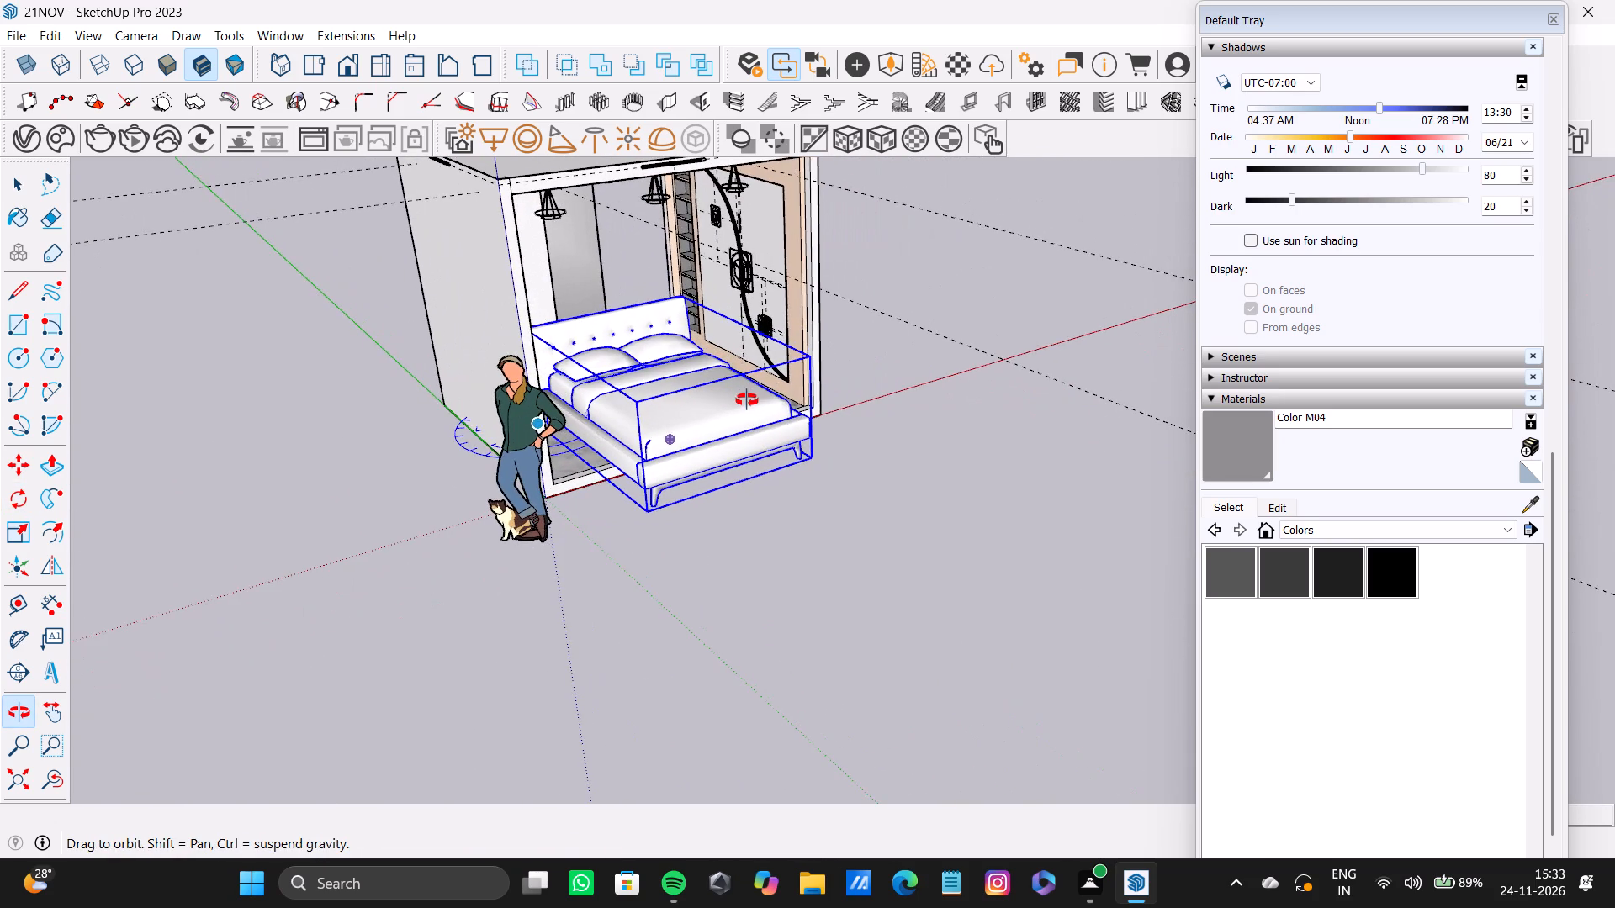
{"action": "middle_click_drag", "start_coordinate": [747, 400], "coordinate": [767, 393]}
{"action": "scroll", "coordinate": [742, 344], "scroll_direction": "up", "scroll_amount": 4}
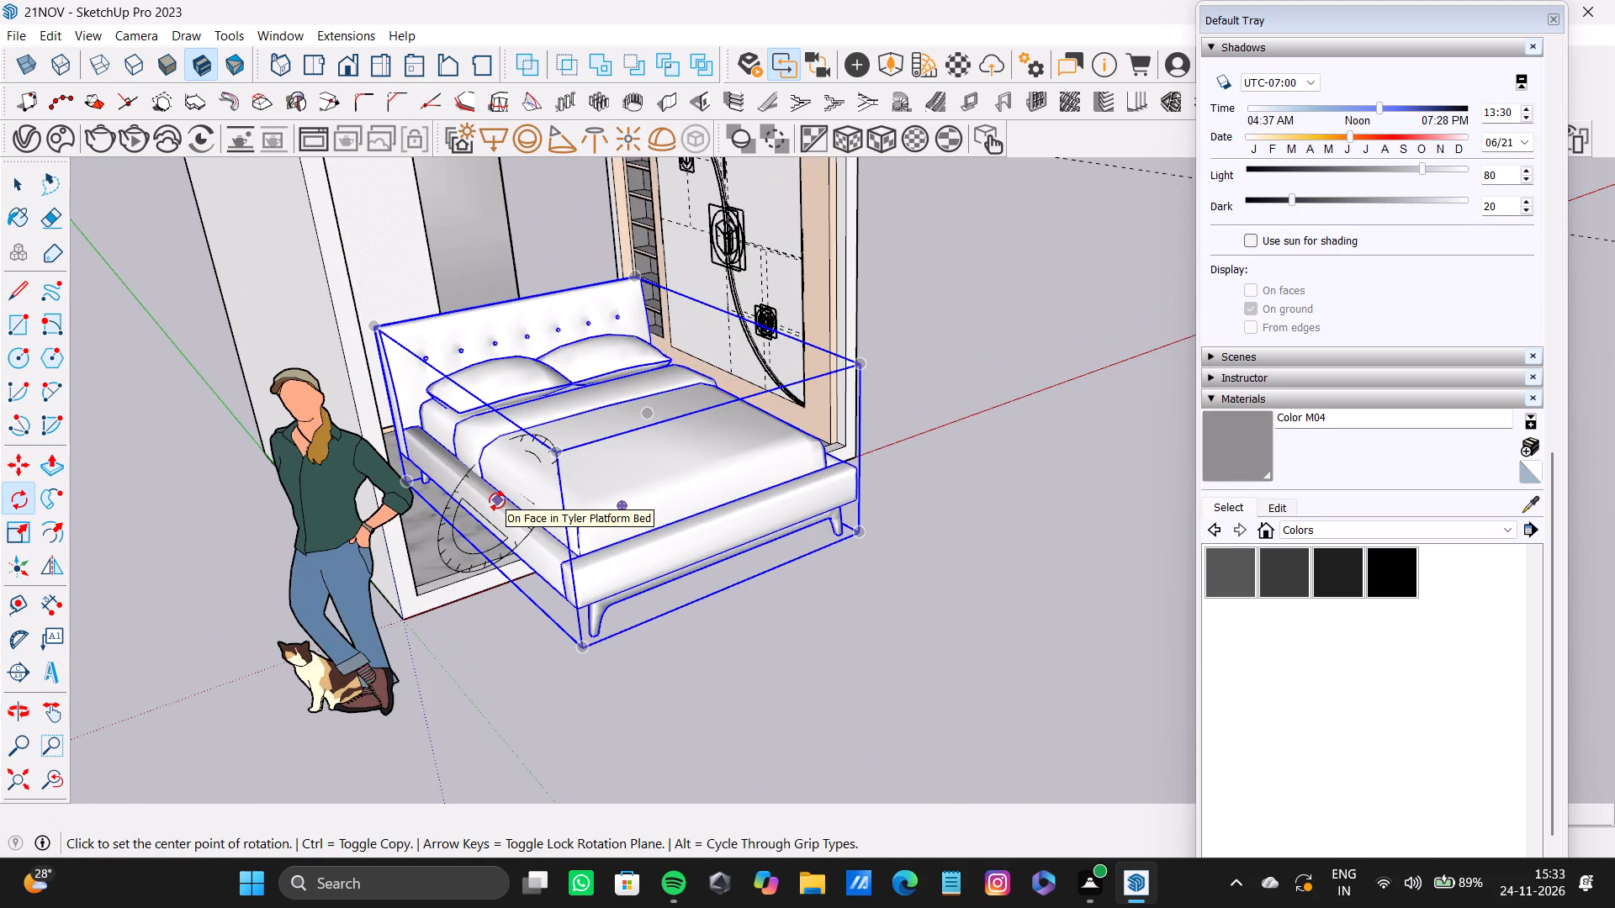
{"action": "scroll", "coordinate": [453, 486], "scroll_direction": "up", "scroll_amount": 4}
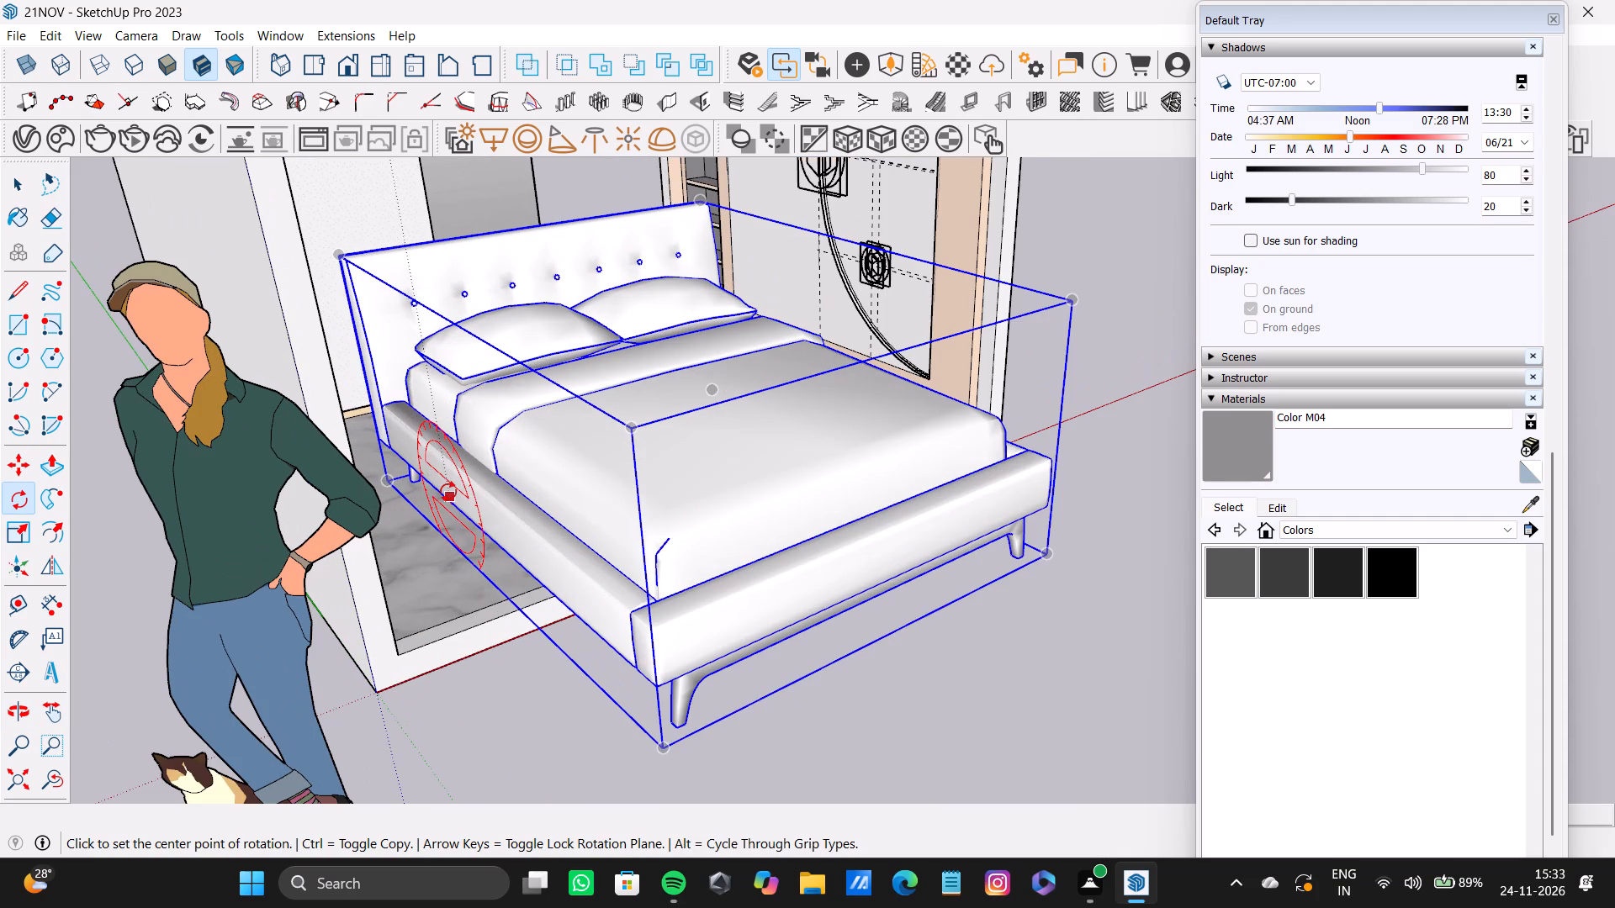
{"action": "left_click", "coordinate": [389, 478]}
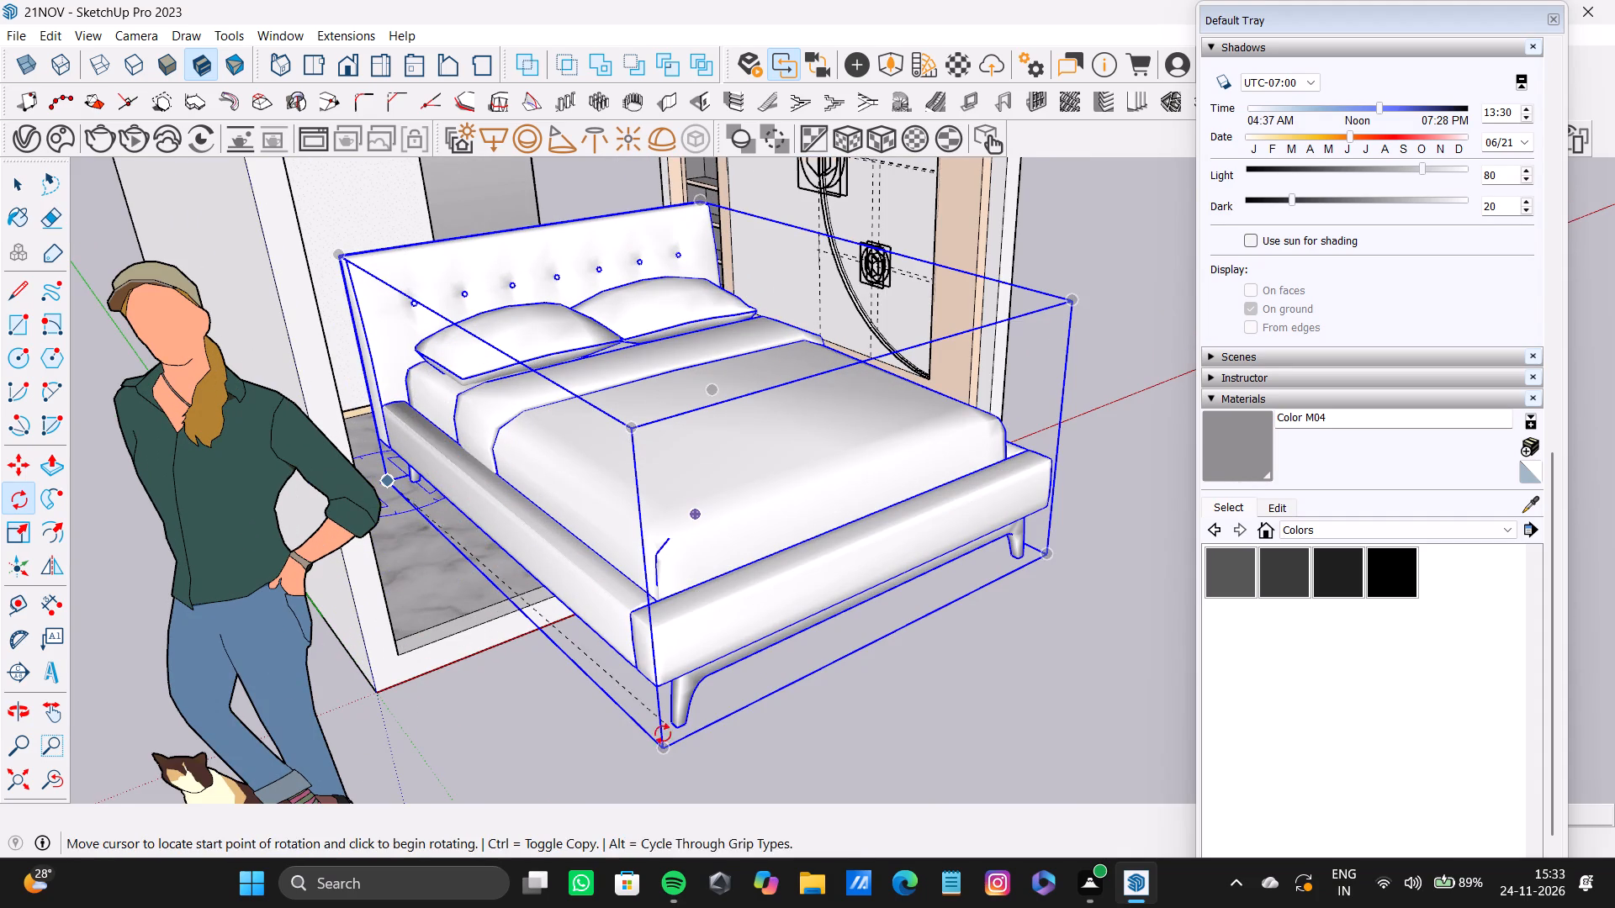
{"action": "left_click", "coordinate": [659, 751]}
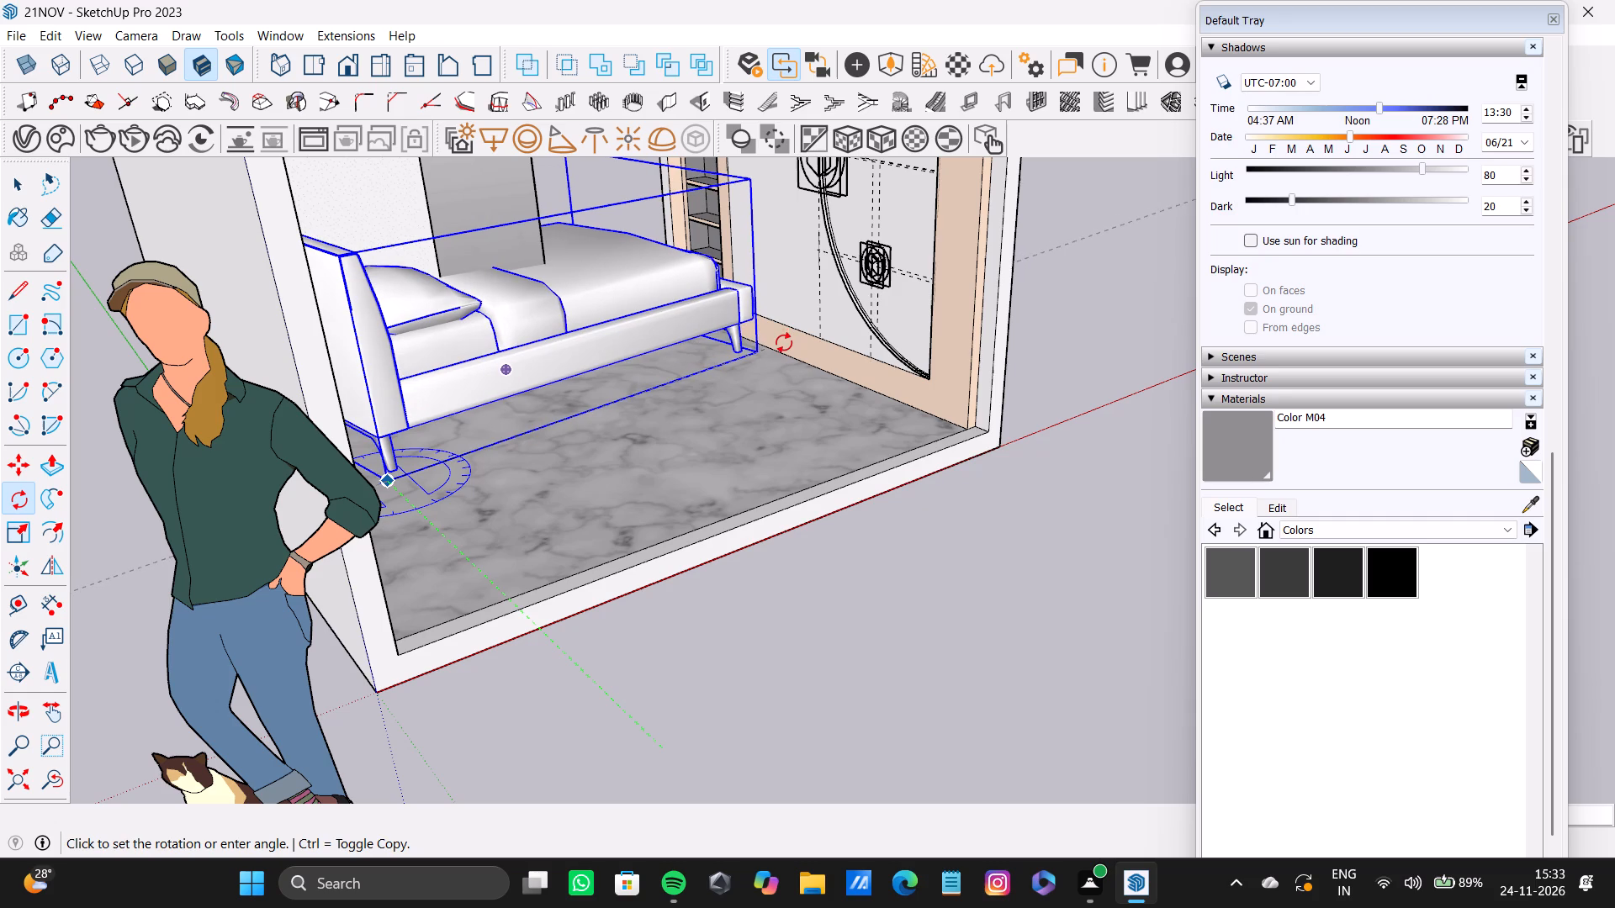
{"action": "left_click", "coordinate": [807, 351]}
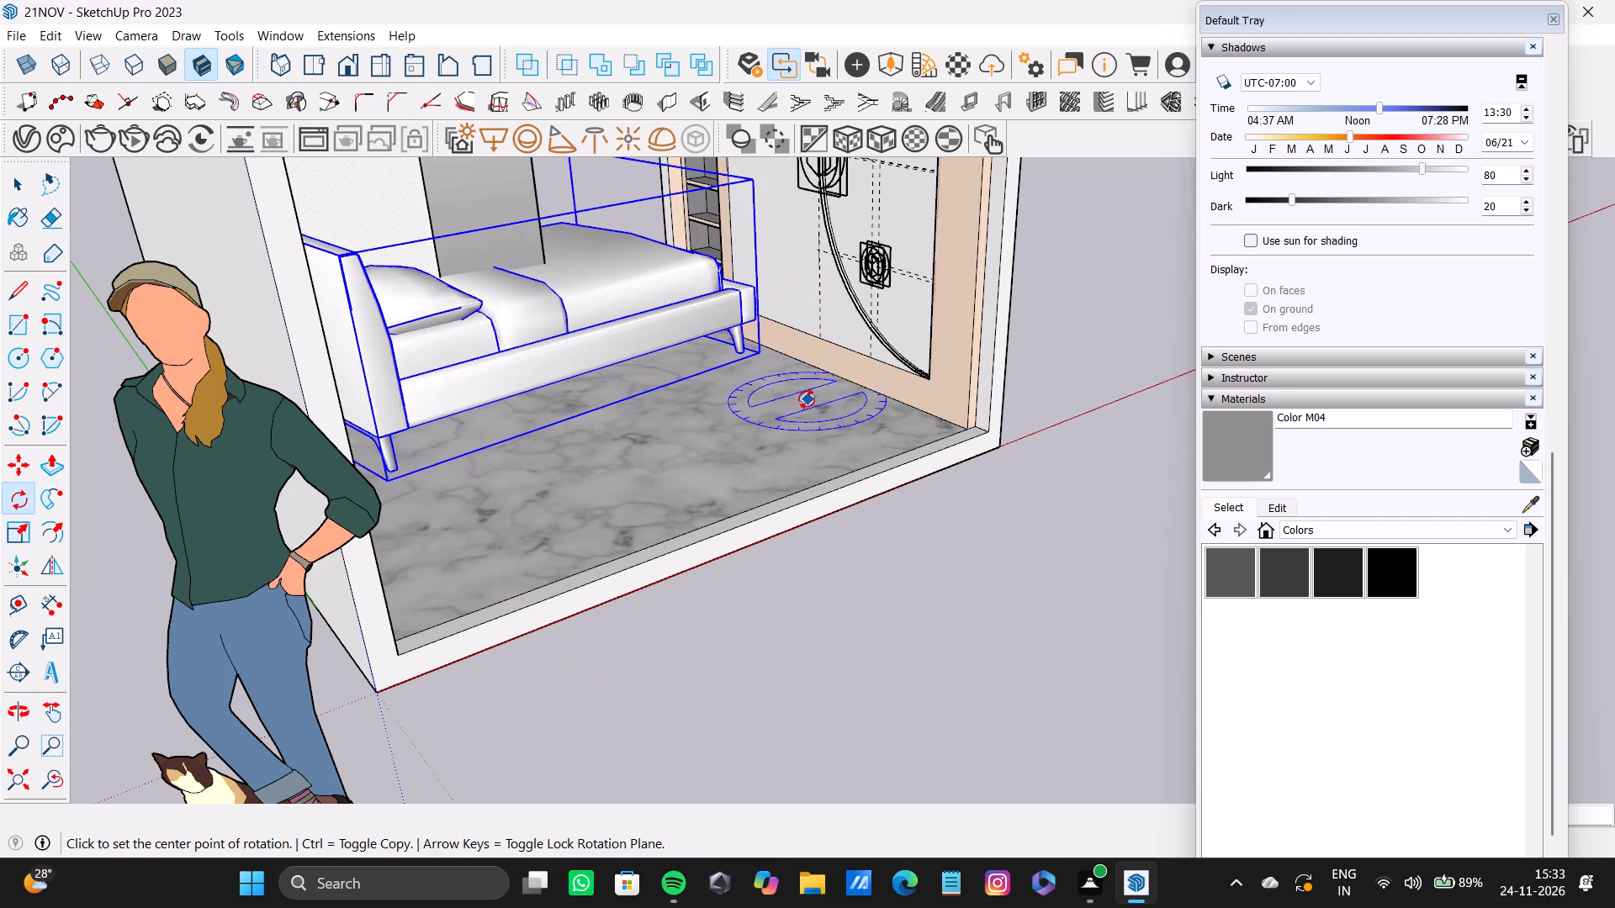
{"action": "key", "text": "space"}
{"action": "scroll", "coordinate": [780, 425], "scroll_direction": "down", "scroll_amount": 10}
{"action": "middle_click_drag", "start_coordinate": [781, 413], "coordinate": [576, 393]}
{"action": "key", "text": "space"}
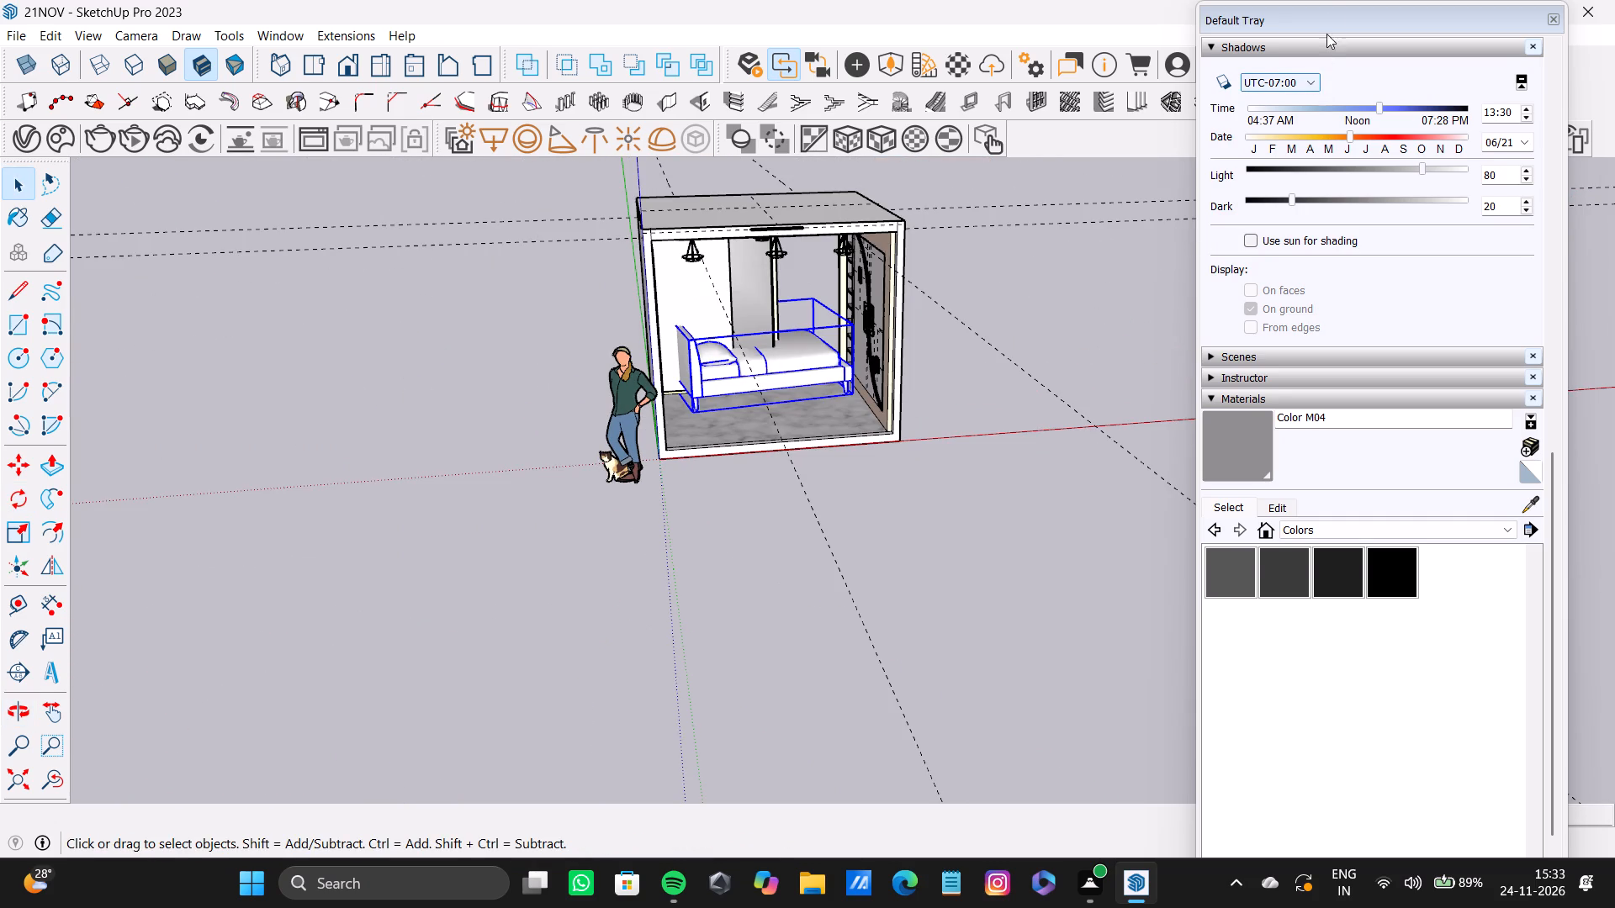
Move the floating tray clear of the room, and shift the platform bed about 3' 10" by its bottom headboard corner toward the room's open front.
{"action": "left_click", "coordinate": [1331, 0]}
{"action": "left_click_drag", "start_coordinate": [1324, 9], "coordinate": [669, 565]}
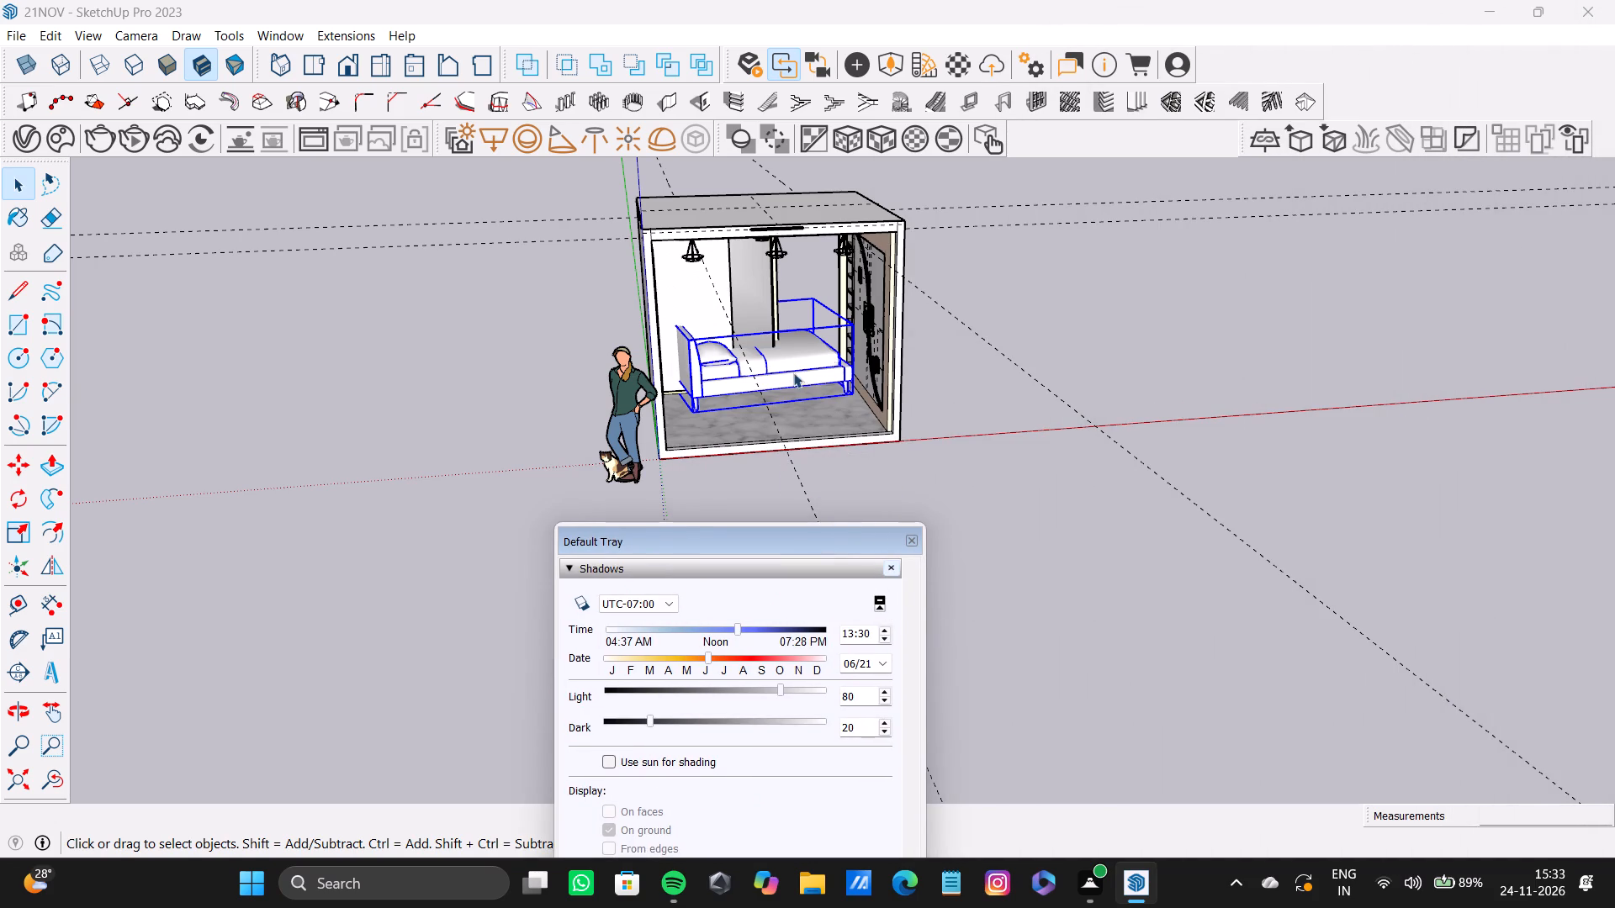
{"action": "scroll", "coordinate": [832, 357], "scroll_direction": "up", "scroll_amount": 2}
{"action": "key", "text": "m"}
{"action": "scroll", "coordinate": [848, 384], "scroll_direction": "up", "scroll_amount": 6}
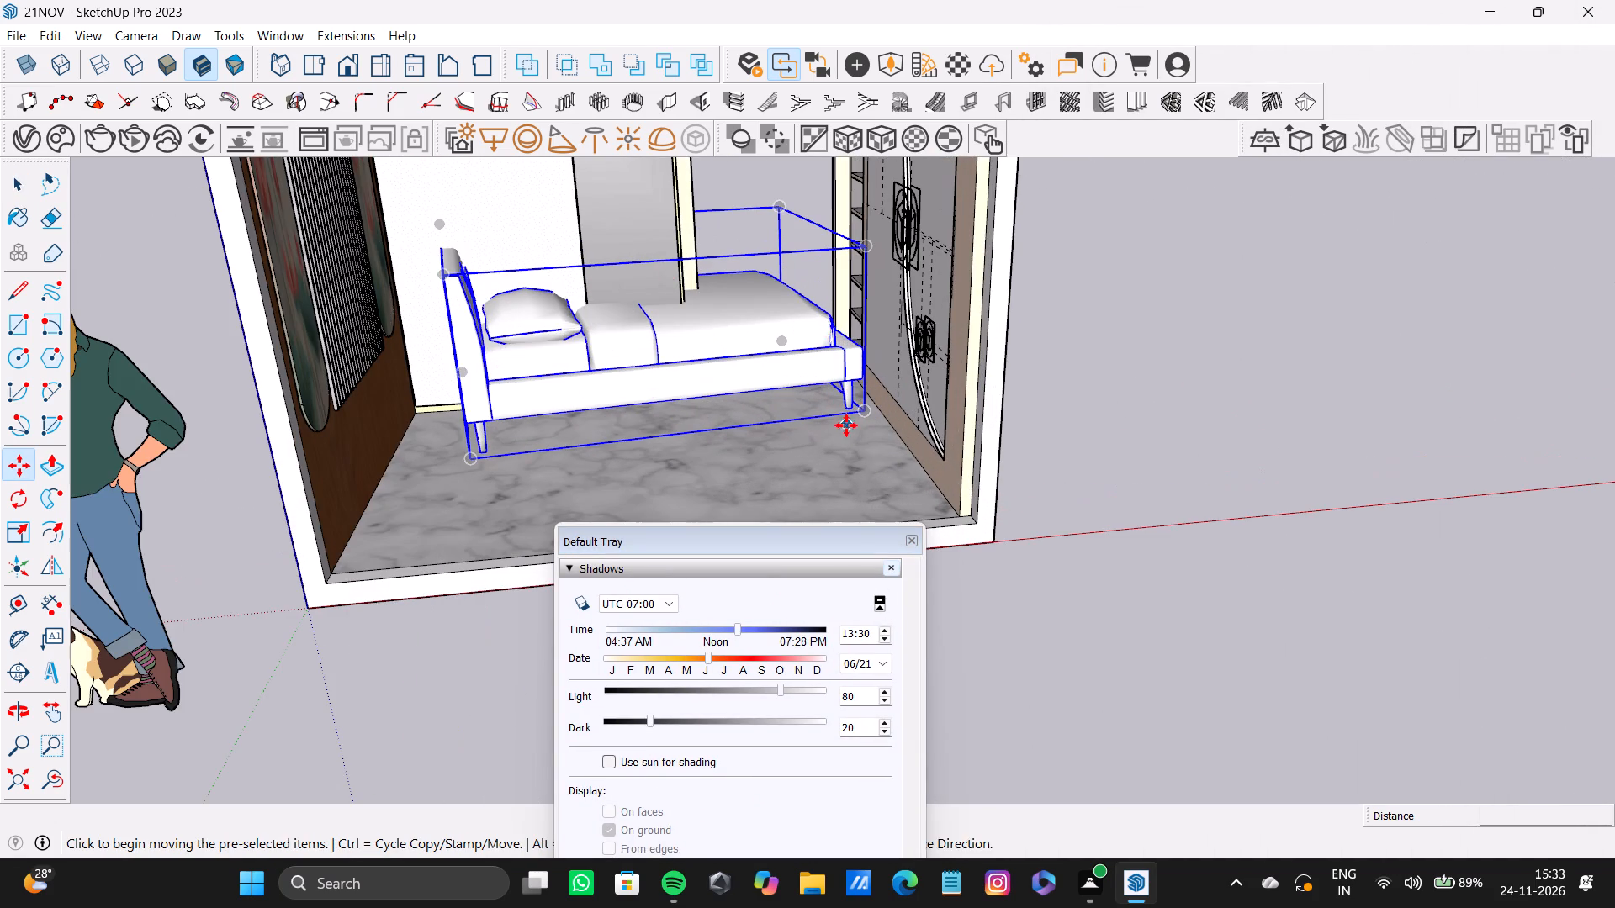
{"action": "left_click", "coordinate": [469, 462]}
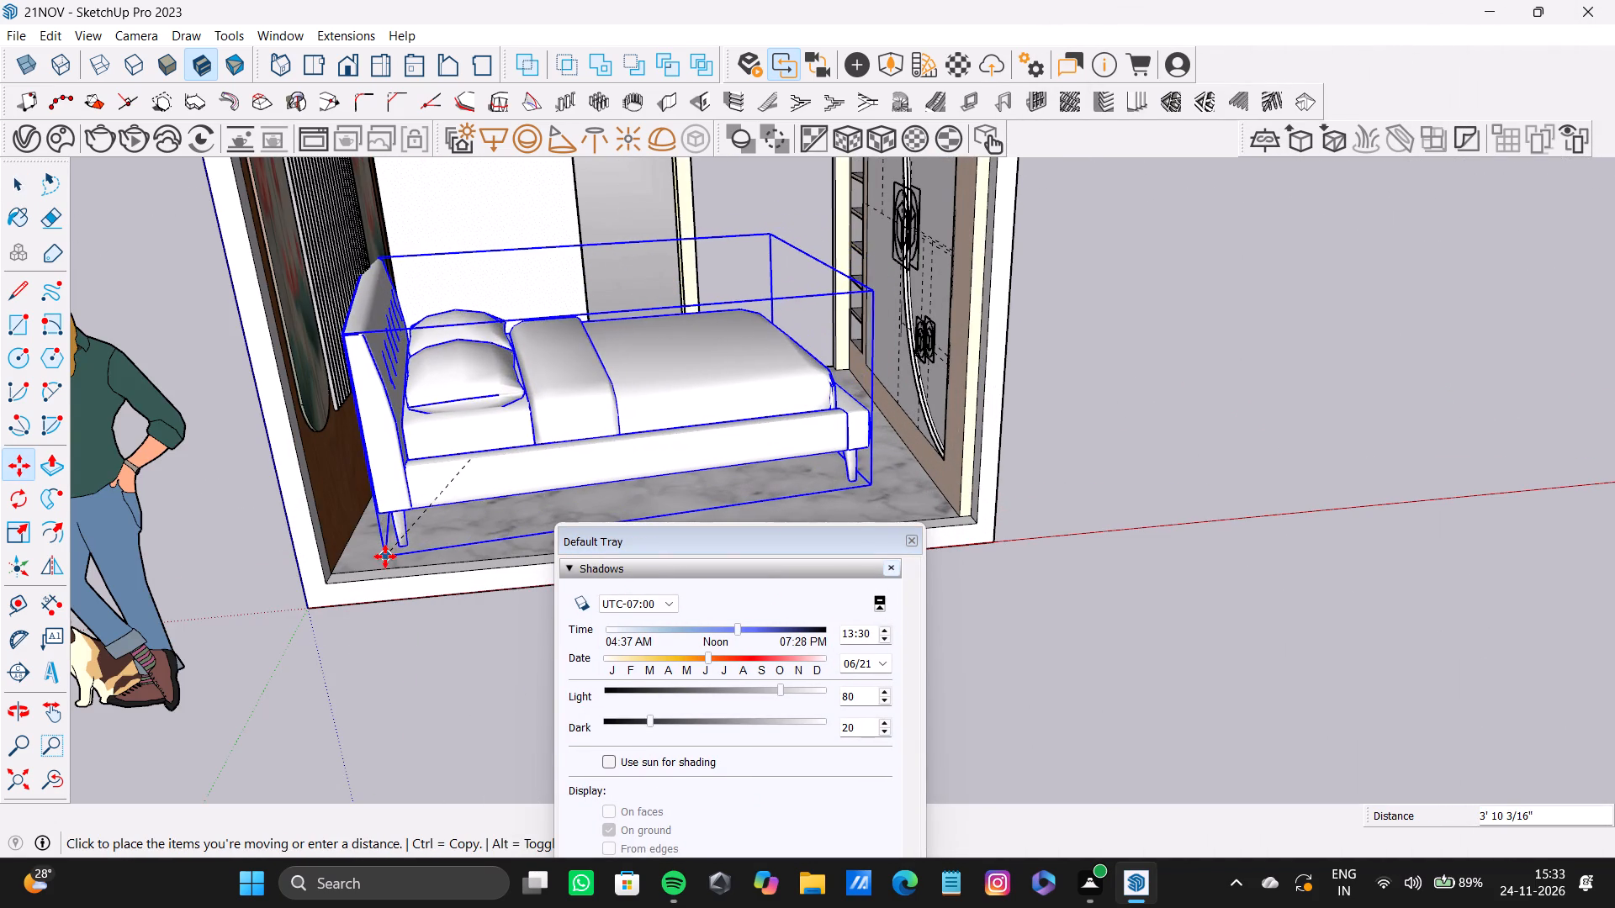
{"action": "left_click", "coordinate": [385, 557]}
{"action": "scroll", "coordinate": [495, 496], "scroll_direction": "down", "scroll_amount": 4}
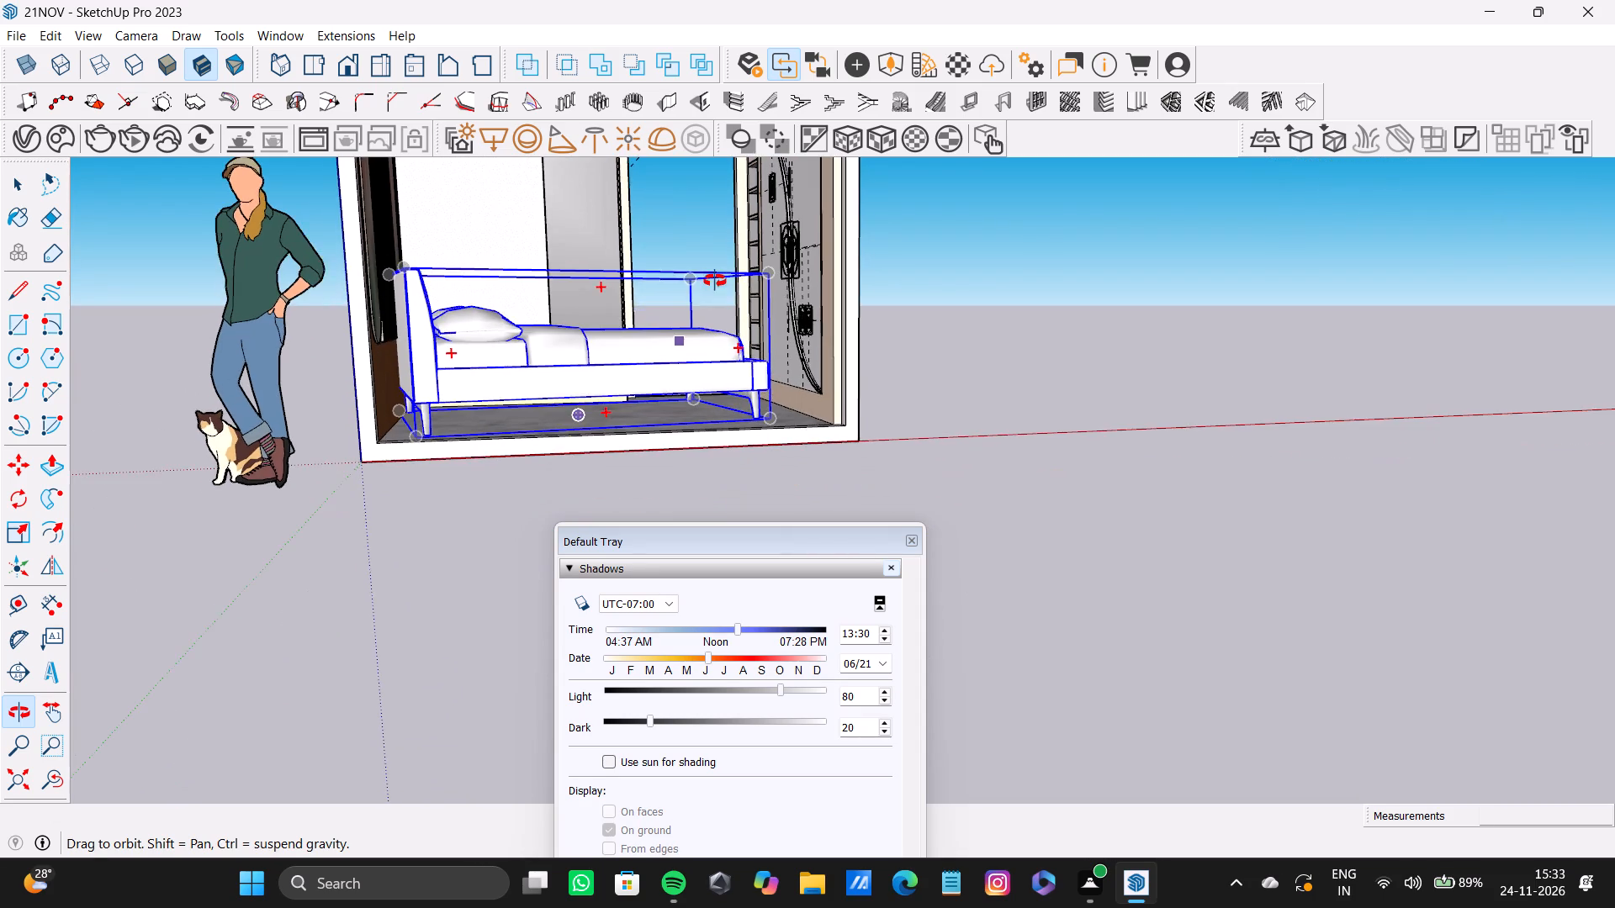
Rotate the platform bed horizontally about 7.4° around its bottom headboard corner to bring its long side closer to the open front edge.
{"action": "key", "text": "q"}
{"action": "scroll", "coordinate": [498, 462], "scroll_direction": "up", "scroll_amount": 4}
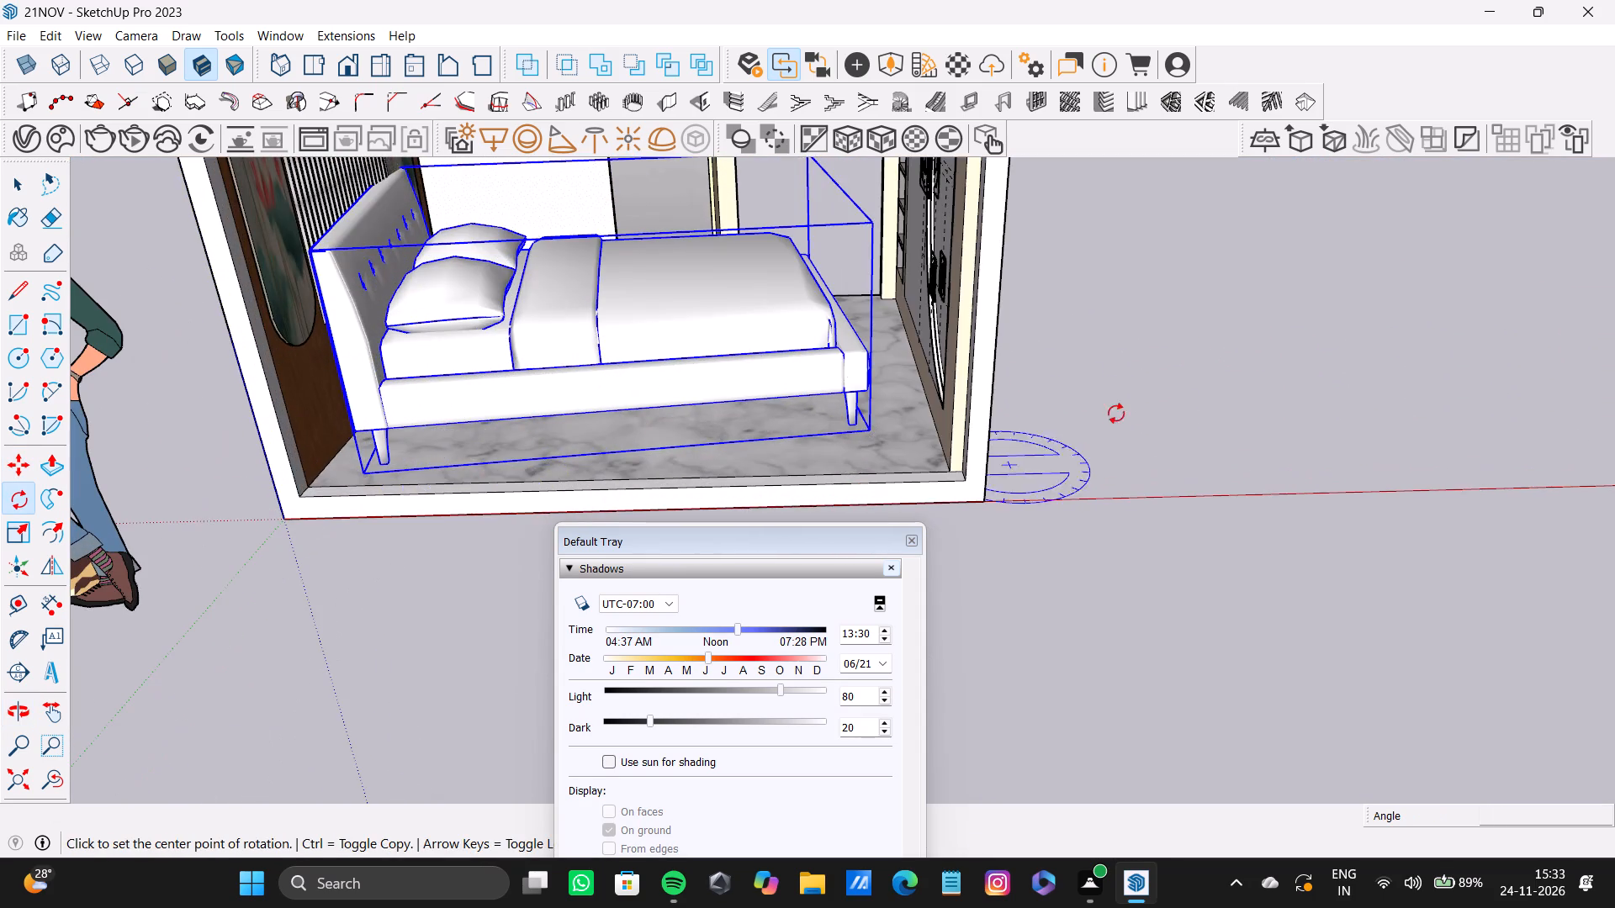
{"action": "middle_click_drag", "start_coordinate": [736, 359], "coordinate": [776, 348], "text": "shift"}
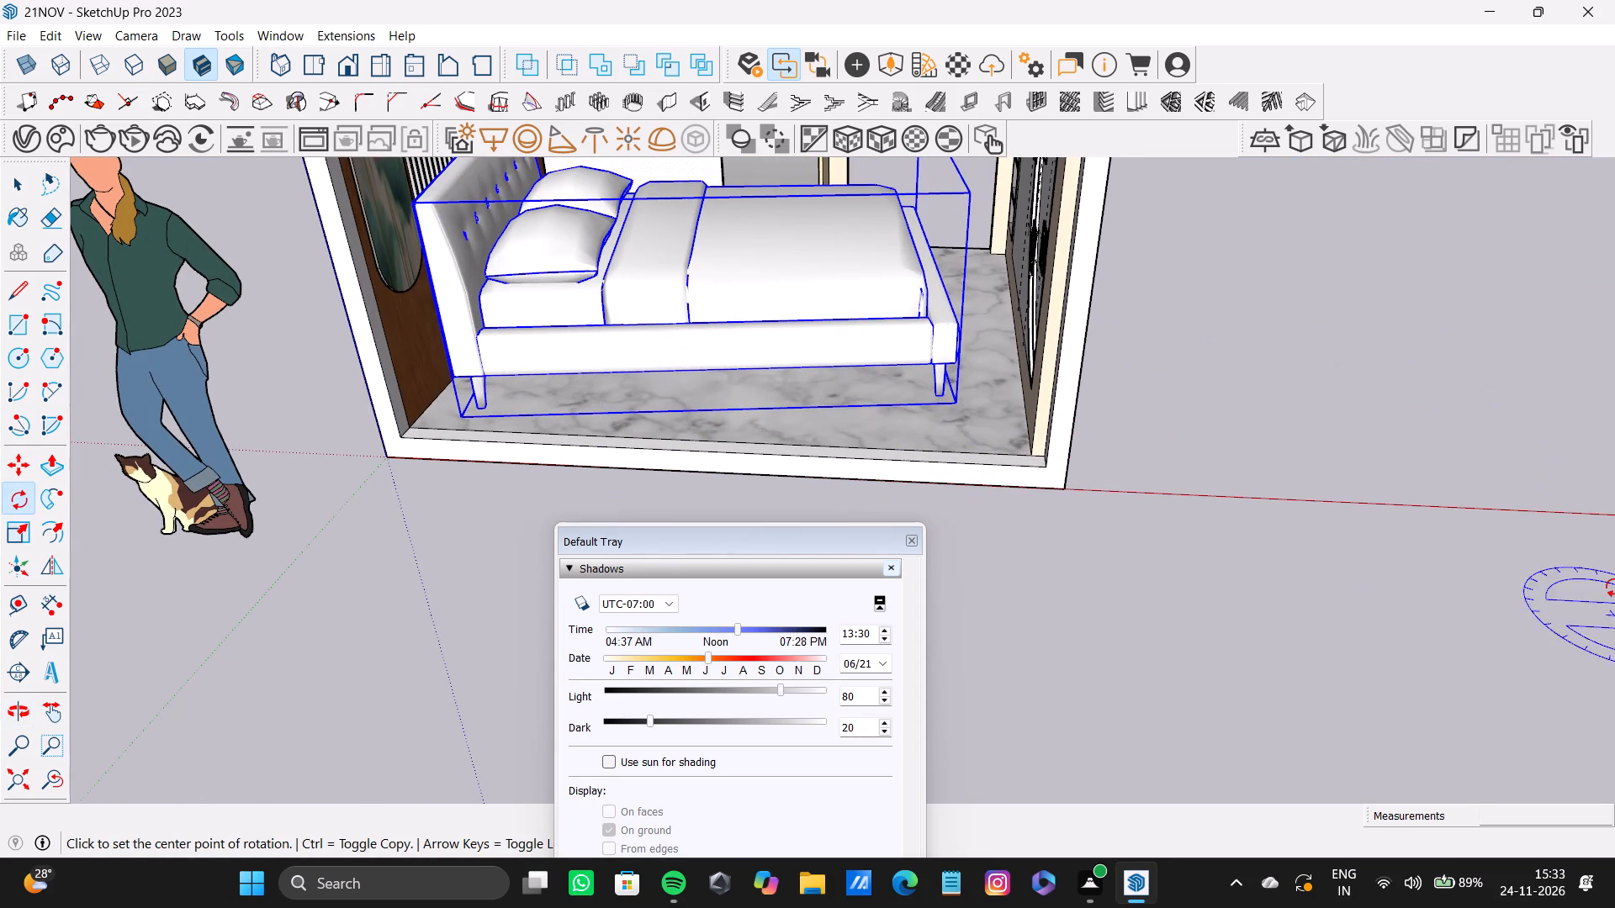
{"action": "key", "text": "Up"}
{"action": "left_click", "coordinate": [458, 418]}
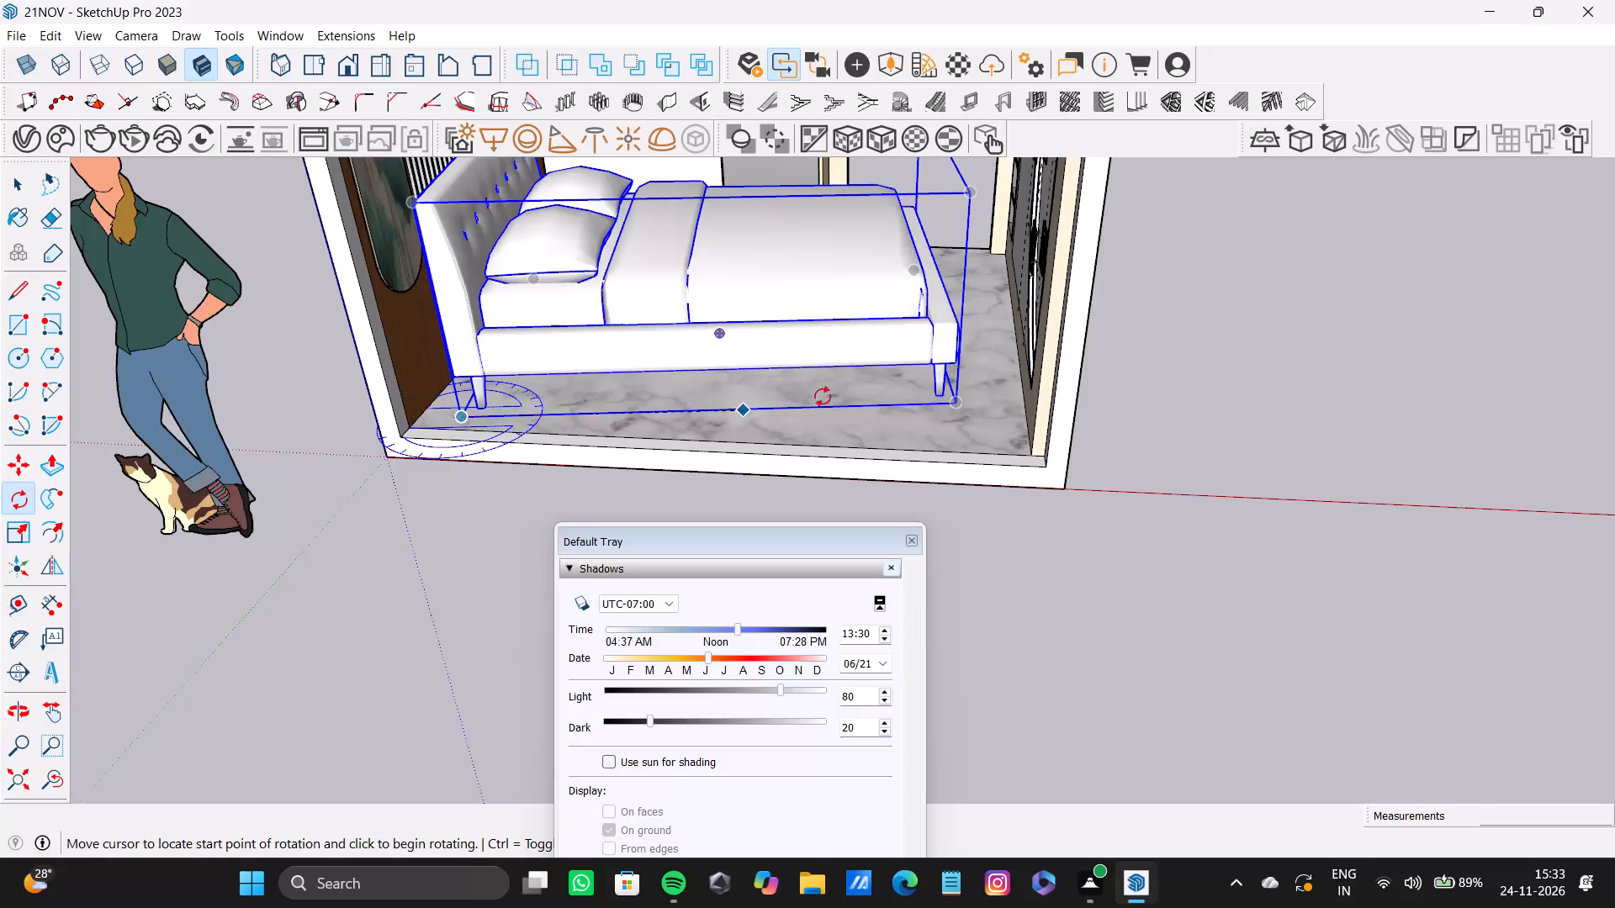
{"action": "left_click", "coordinate": [959, 402]}
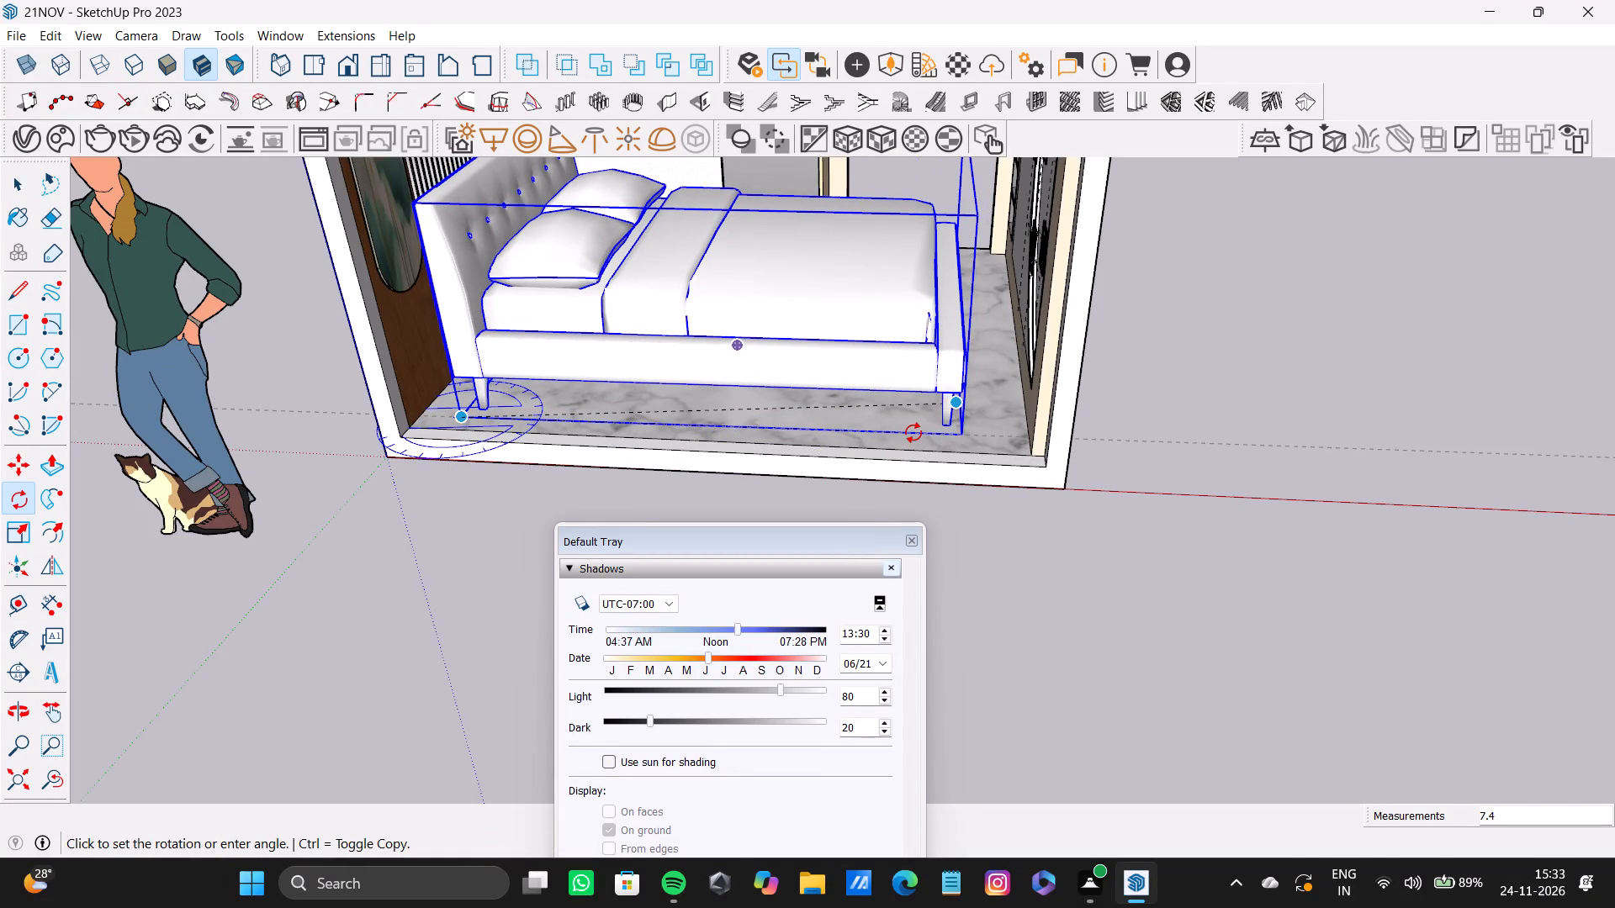
{"action": "left_click", "coordinate": [913, 433]}
{"action": "key", "text": "space"}
{"action": "left_click", "coordinate": [1125, 464]}
{"action": "scroll", "coordinate": [775, 403], "scroll_direction": "down", "scroll_amount": 3}
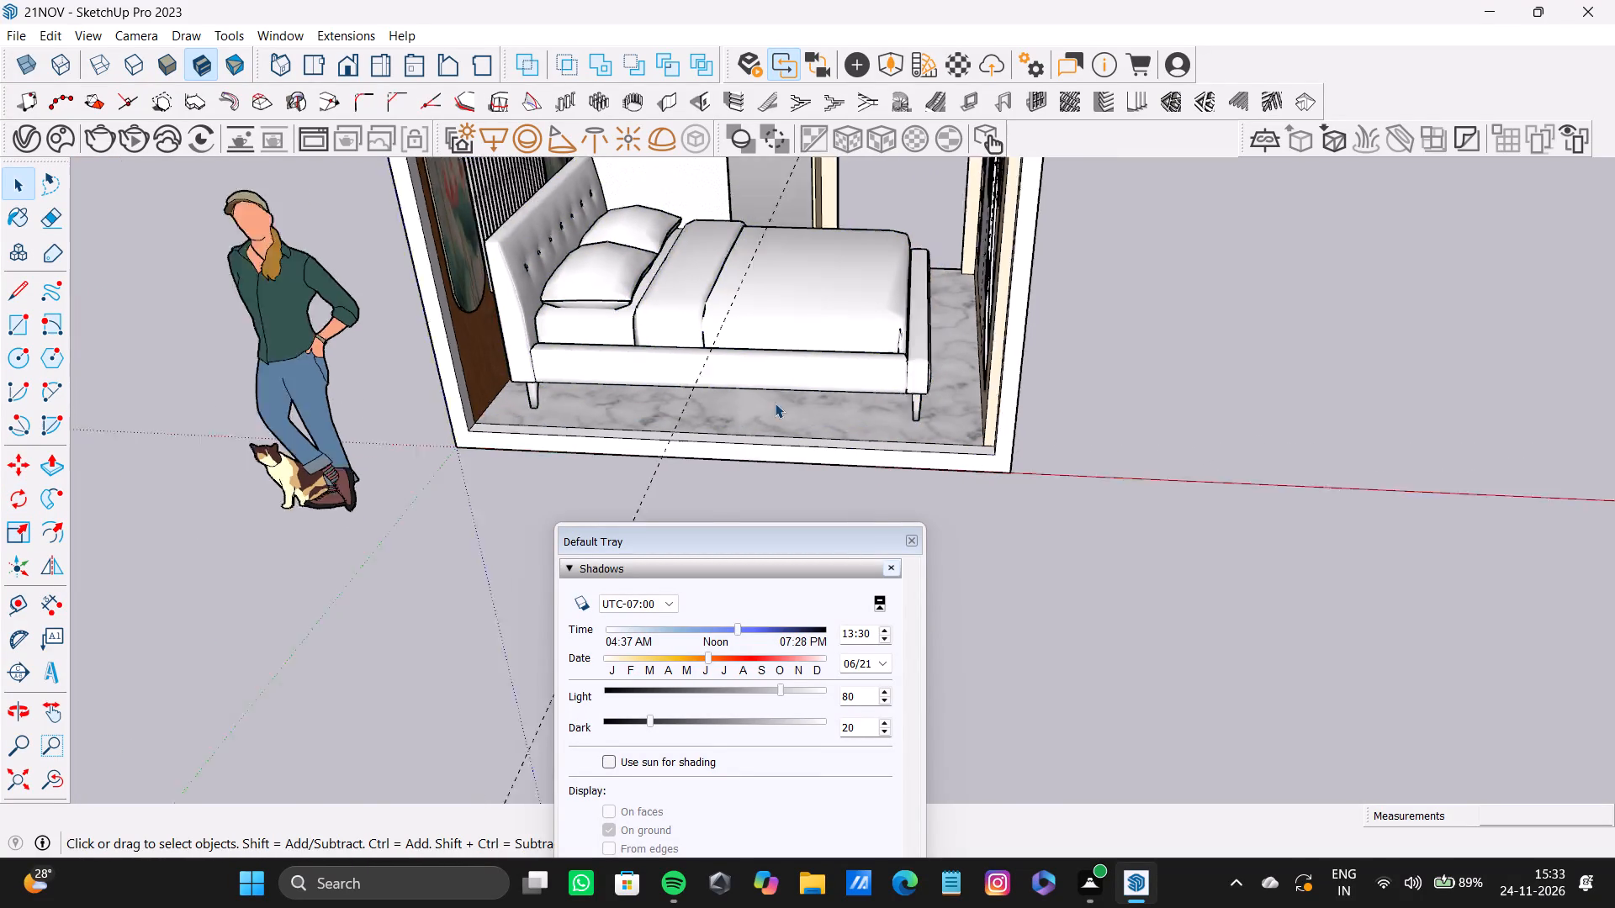
Scale the platform bed down slightly and uniformly from its far top headboard corner, and deselect it.
{"action": "scroll", "coordinate": [775, 403], "scroll_direction": "down", "scroll_amount": 2}
{"action": "middle_click_drag", "start_coordinate": [781, 404], "coordinate": [750, 492]}
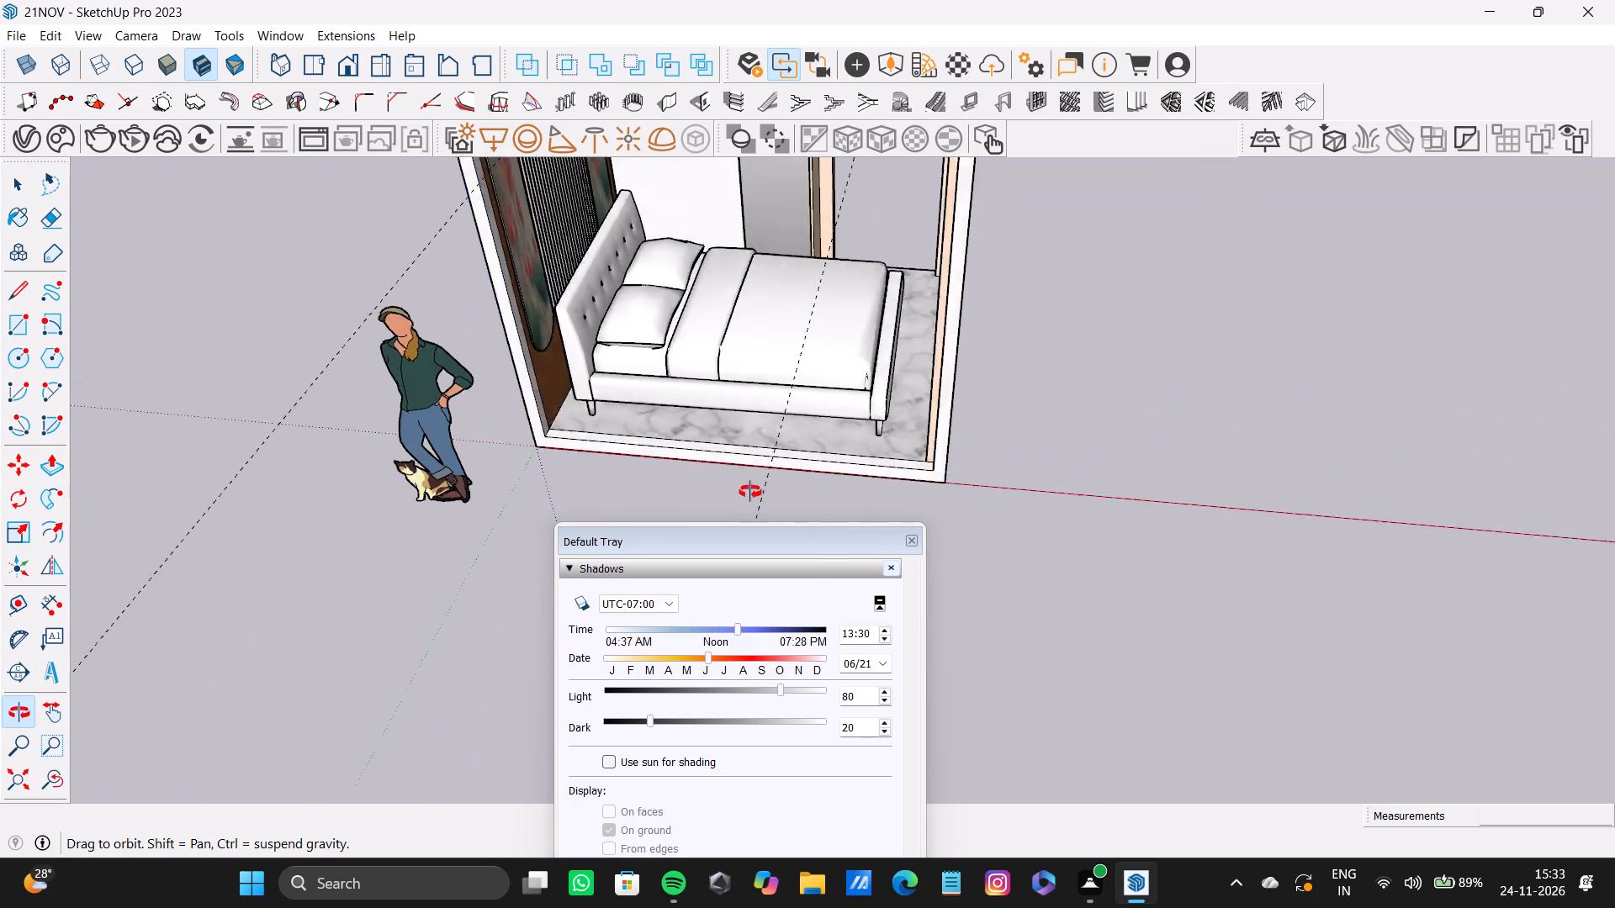
{"action": "middle_click_drag", "start_coordinate": [750, 492], "coordinate": [691, 471]}
{"action": "left_click", "coordinate": [760, 292]}
{"action": "key", "text": "s"}
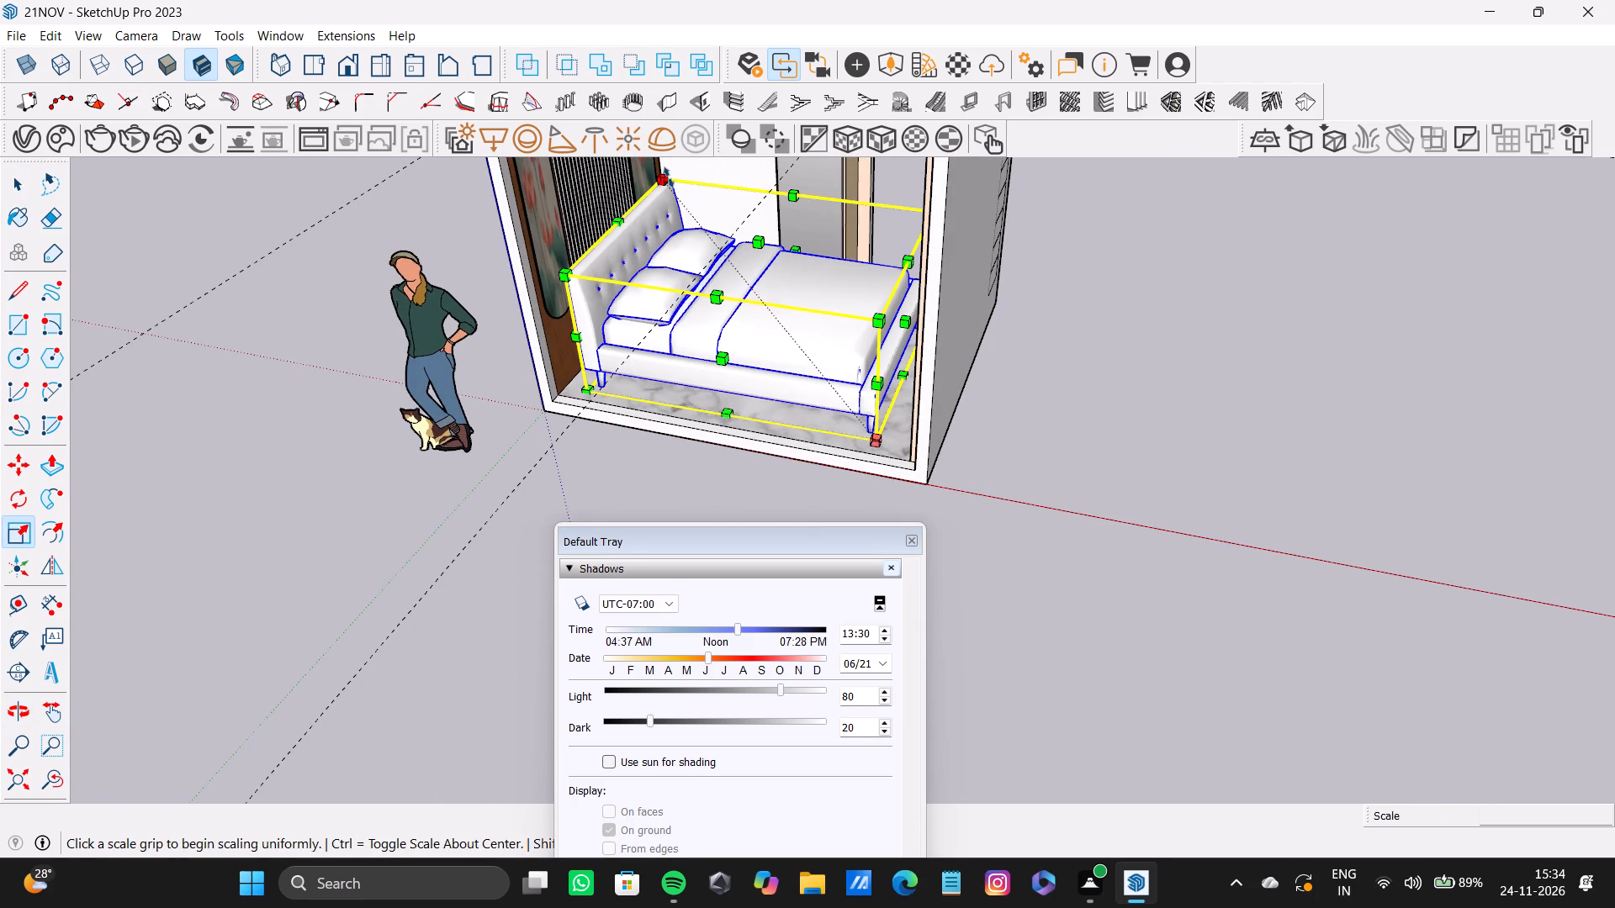
{"action": "left_click_drag", "start_coordinate": [667, 183], "coordinate": [676, 220]}
{"action": "key", "text": "space"}
{"action": "left_click", "coordinate": [1144, 288]}
Move the platform bed by its bottom headboard corner across the floor so the headboard sits closer to the lotus-panelled wall.
{"action": "middle_click_drag", "start_coordinate": [743, 376], "coordinate": [701, 209]}
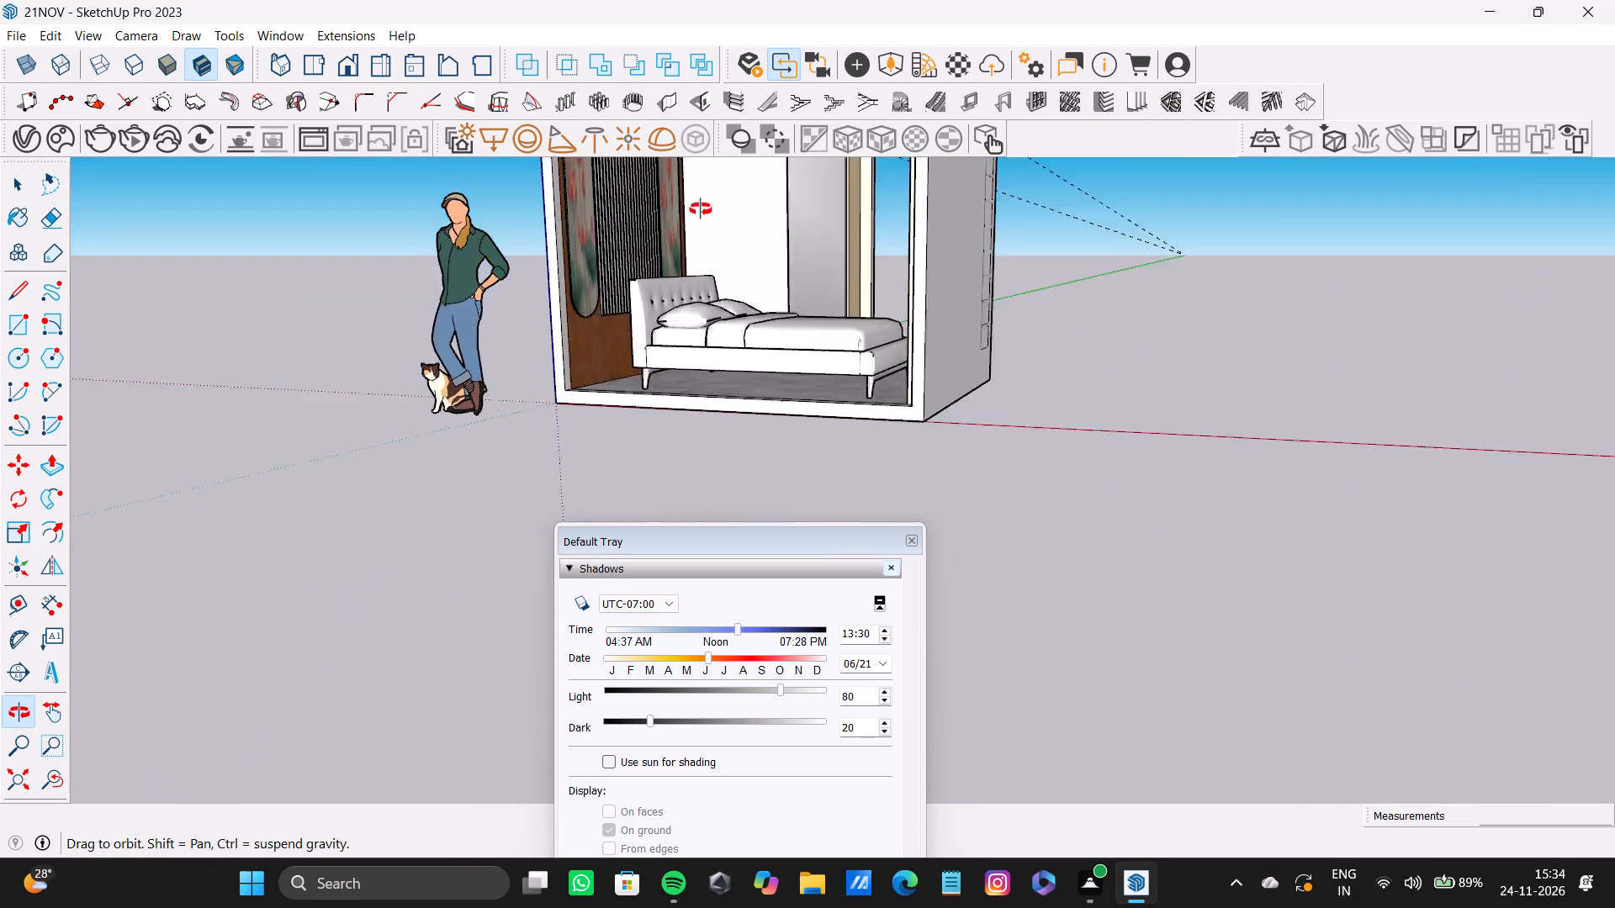
{"action": "middle_click_drag", "start_coordinate": [701, 209], "coordinate": [686, 217]}
{"action": "scroll", "coordinate": [721, 266], "scroll_direction": "up", "scroll_amount": 8}
{"action": "scroll", "coordinate": [840, 389], "scroll_direction": "down", "scroll_amount": 6}
{"action": "middle_click_drag", "start_coordinate": [840, 389], "coordinate": [863, 505]}
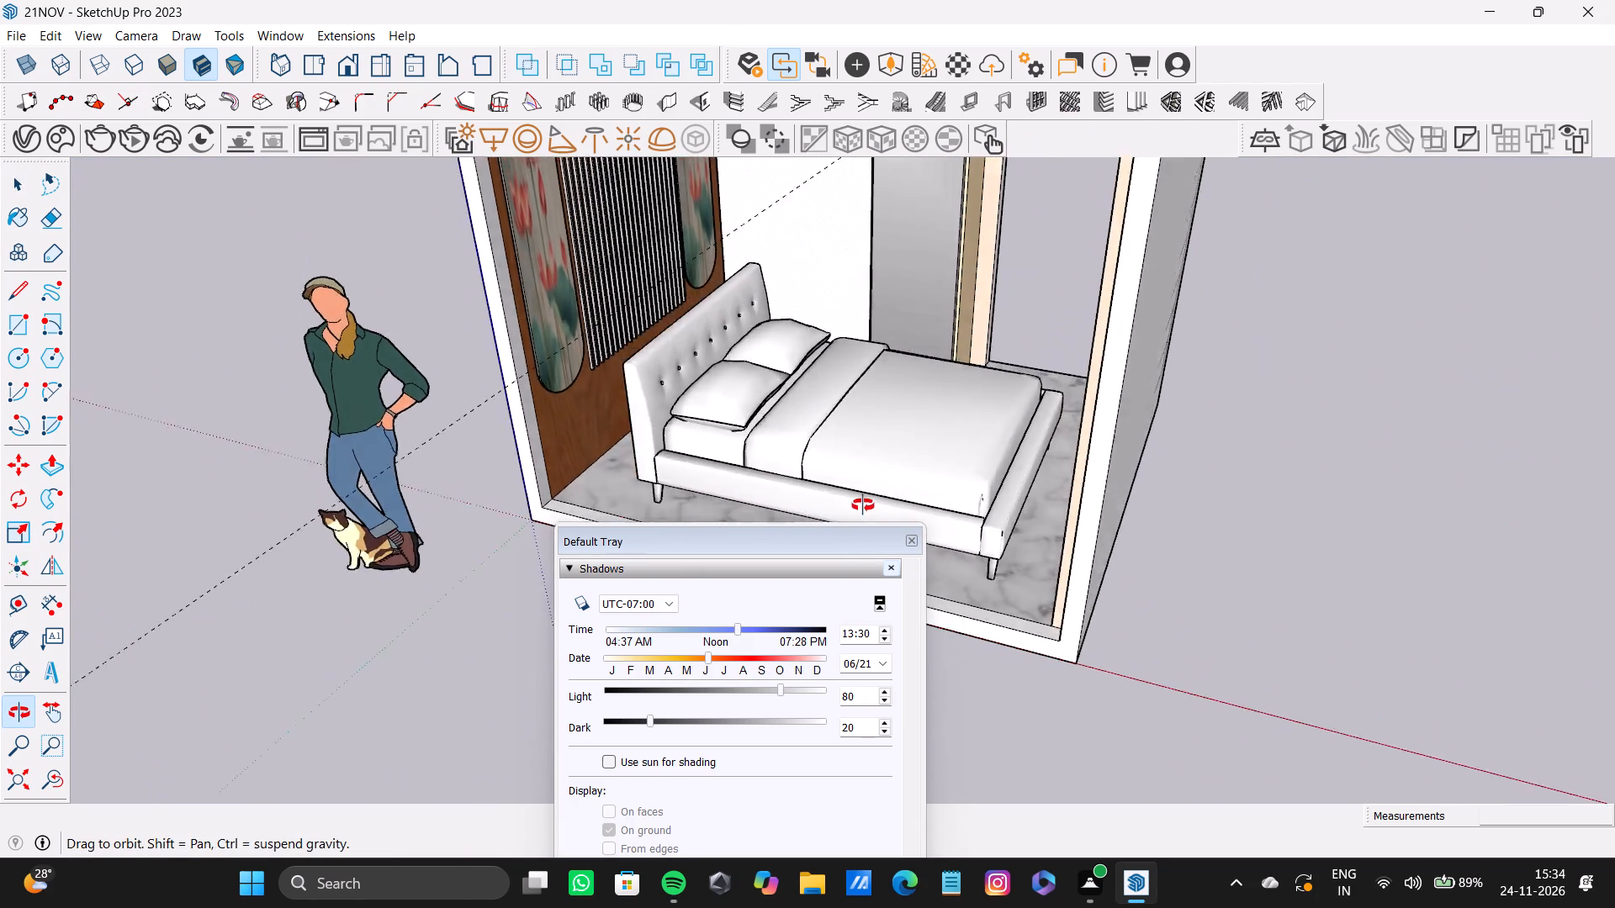
{"action": "middle_click_drag", "start_coordinate": [863, 505], "coordinate": [820, 465]}
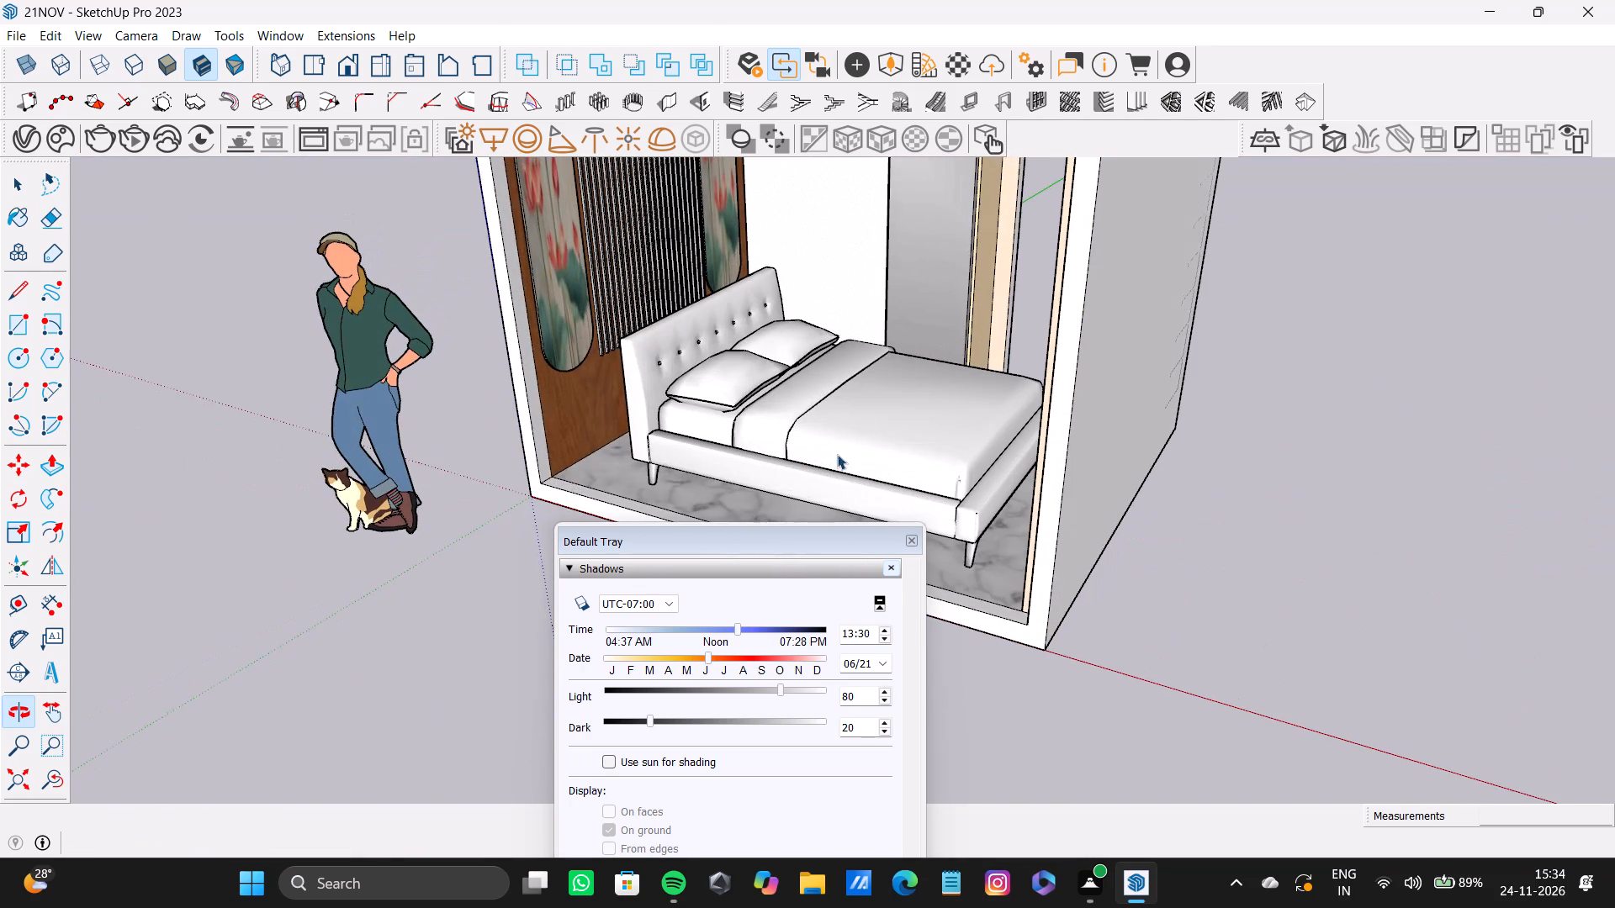
{"action": "left_click", "coordinate": [880, 416]}
{"action": "key", "text": "m"}
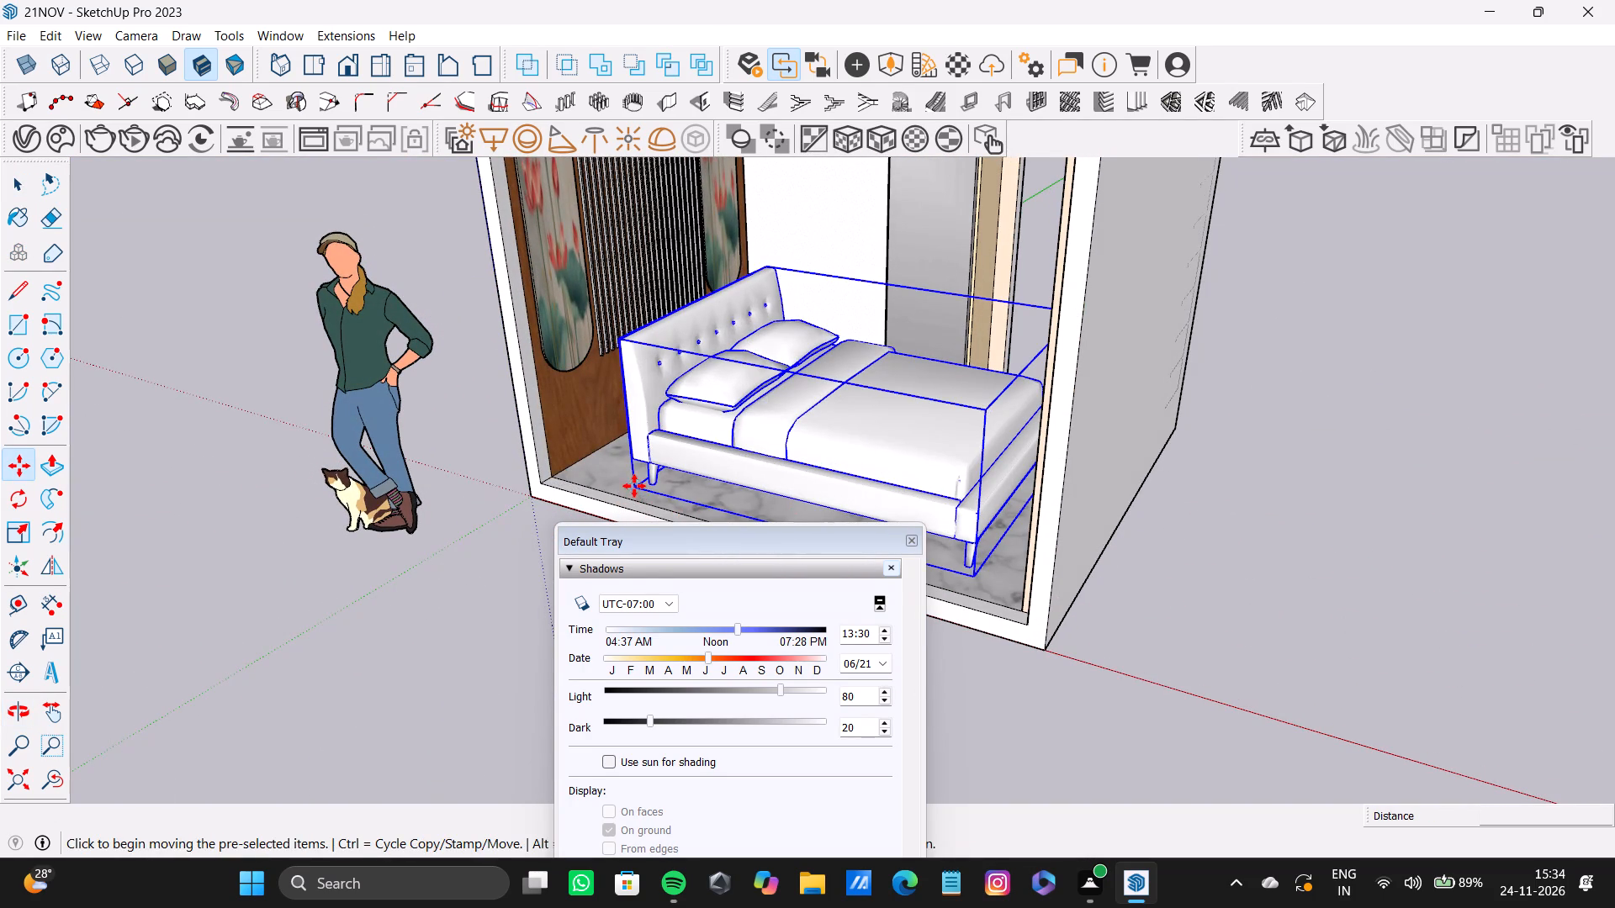
{"action": "left_click", "coordinate": [634, 486]}
{"action": "left_click", "coordinate": [585, 465]}
Scale the platform bed's height along the blue axis by about 1.20.
{"action": "middle_click_drag", "start_coordinate": [630, 458], "coordinate": [751, 288]}
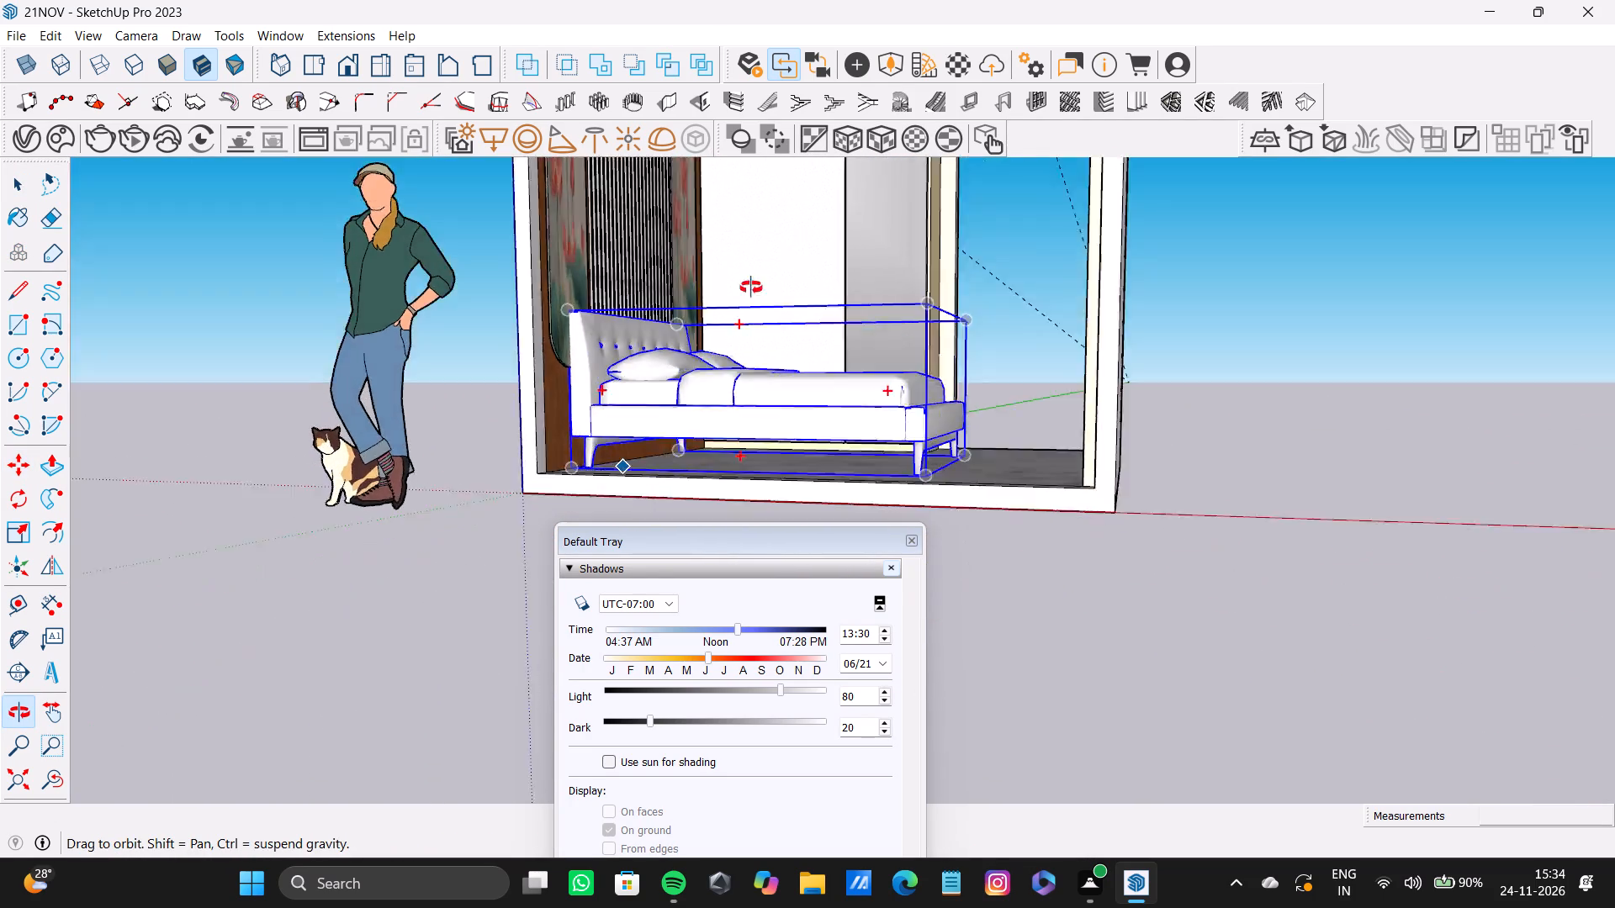
{"action": "middle_click_drag", "start_coordinate": [751, 288], "coordinate": [511, 437]}
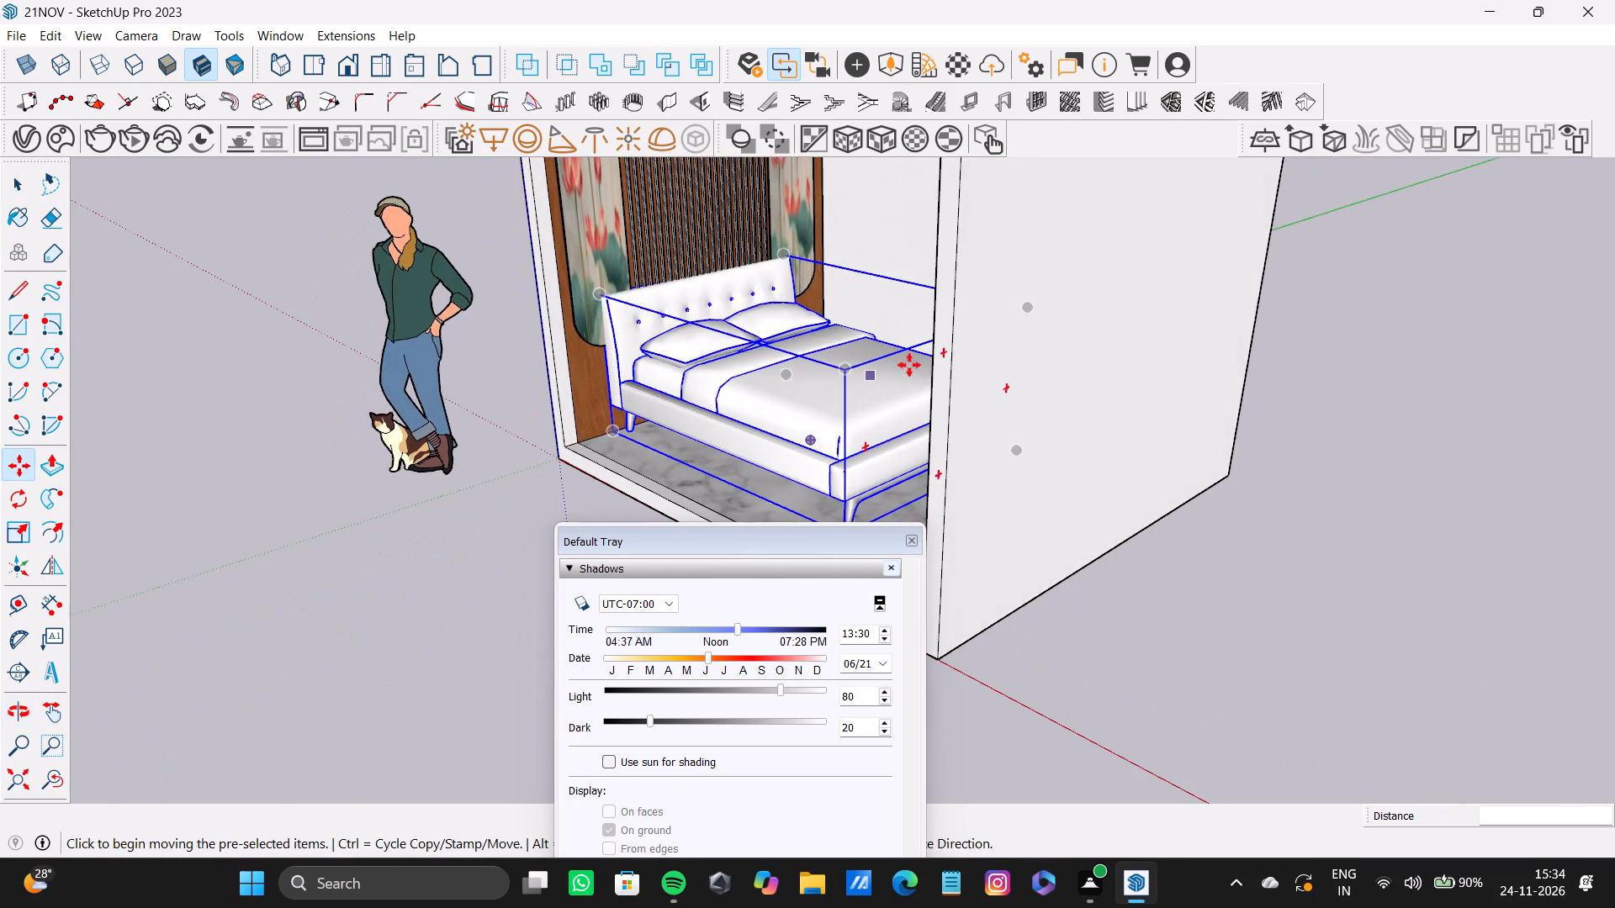
{"action": "key", "text": "s"}
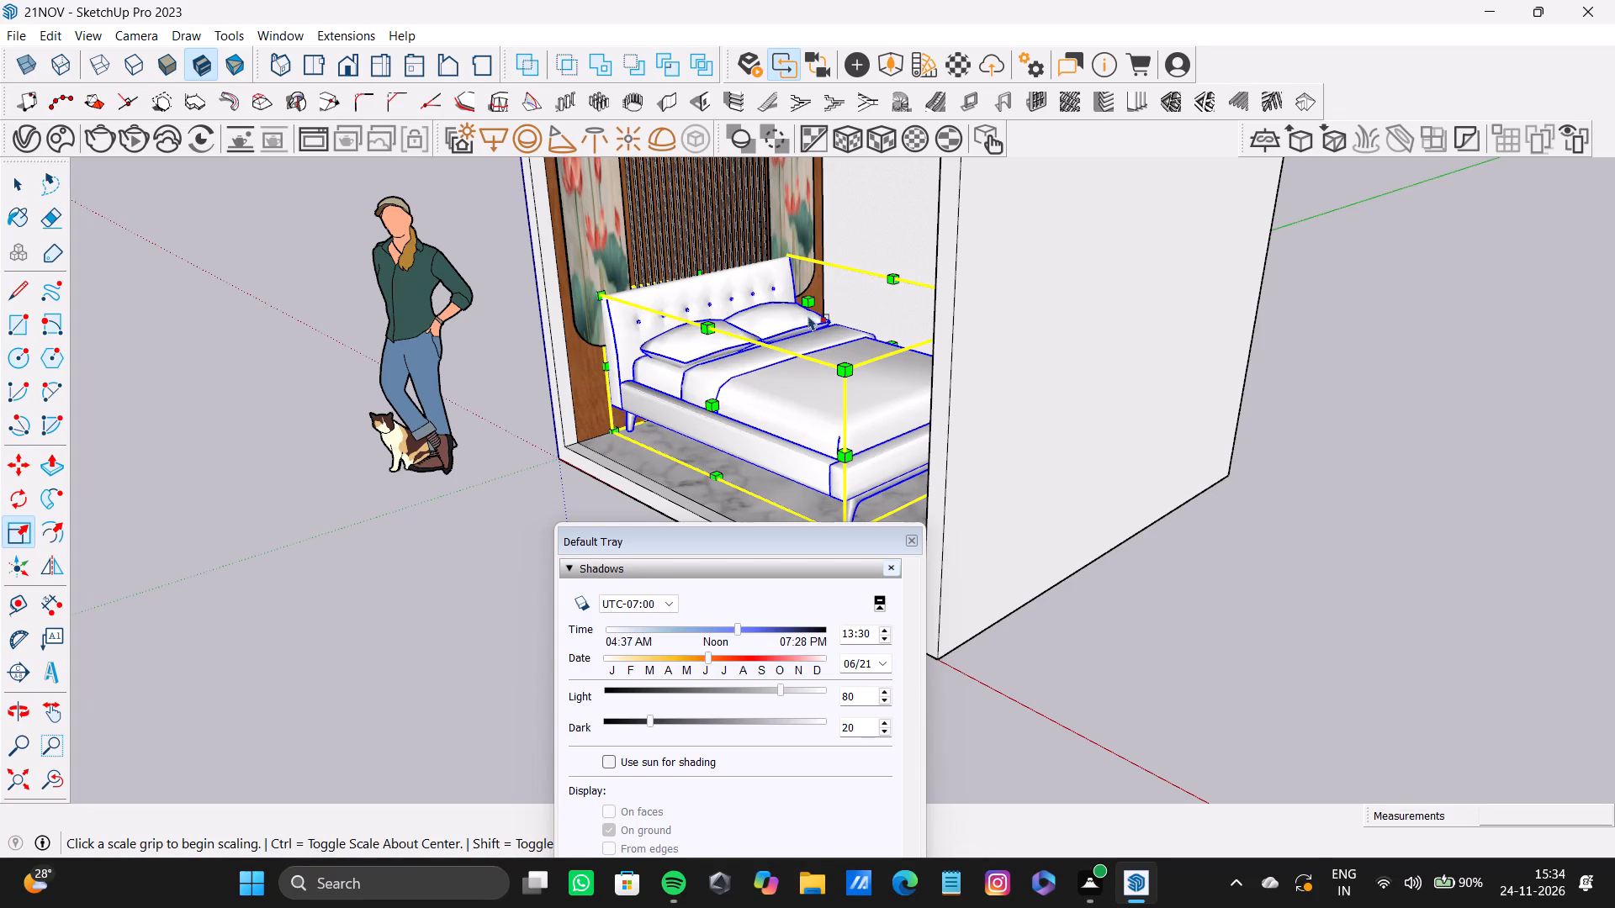
{"action": "left_click_drag", "start_coordinate": [808, 304], "coordinate": [801, 228]}
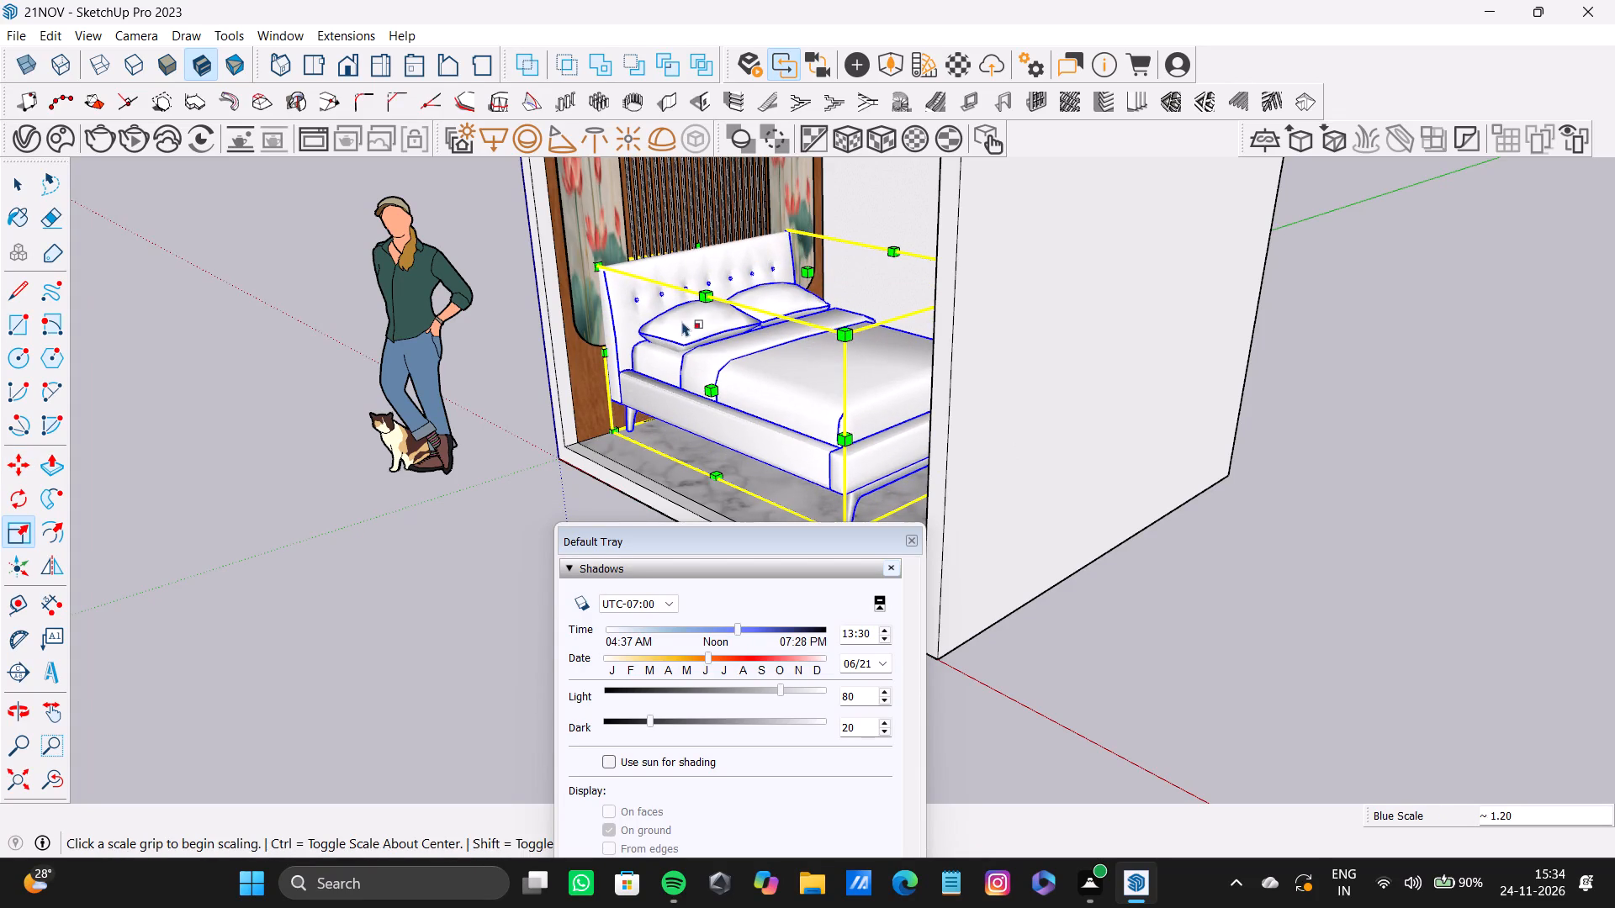
{"action": "middle_click_drag", "start_coordinate": [675, 324], "coordinate": [965, 321]}
{"action": "left_click", "coordinate": [939, 375]}
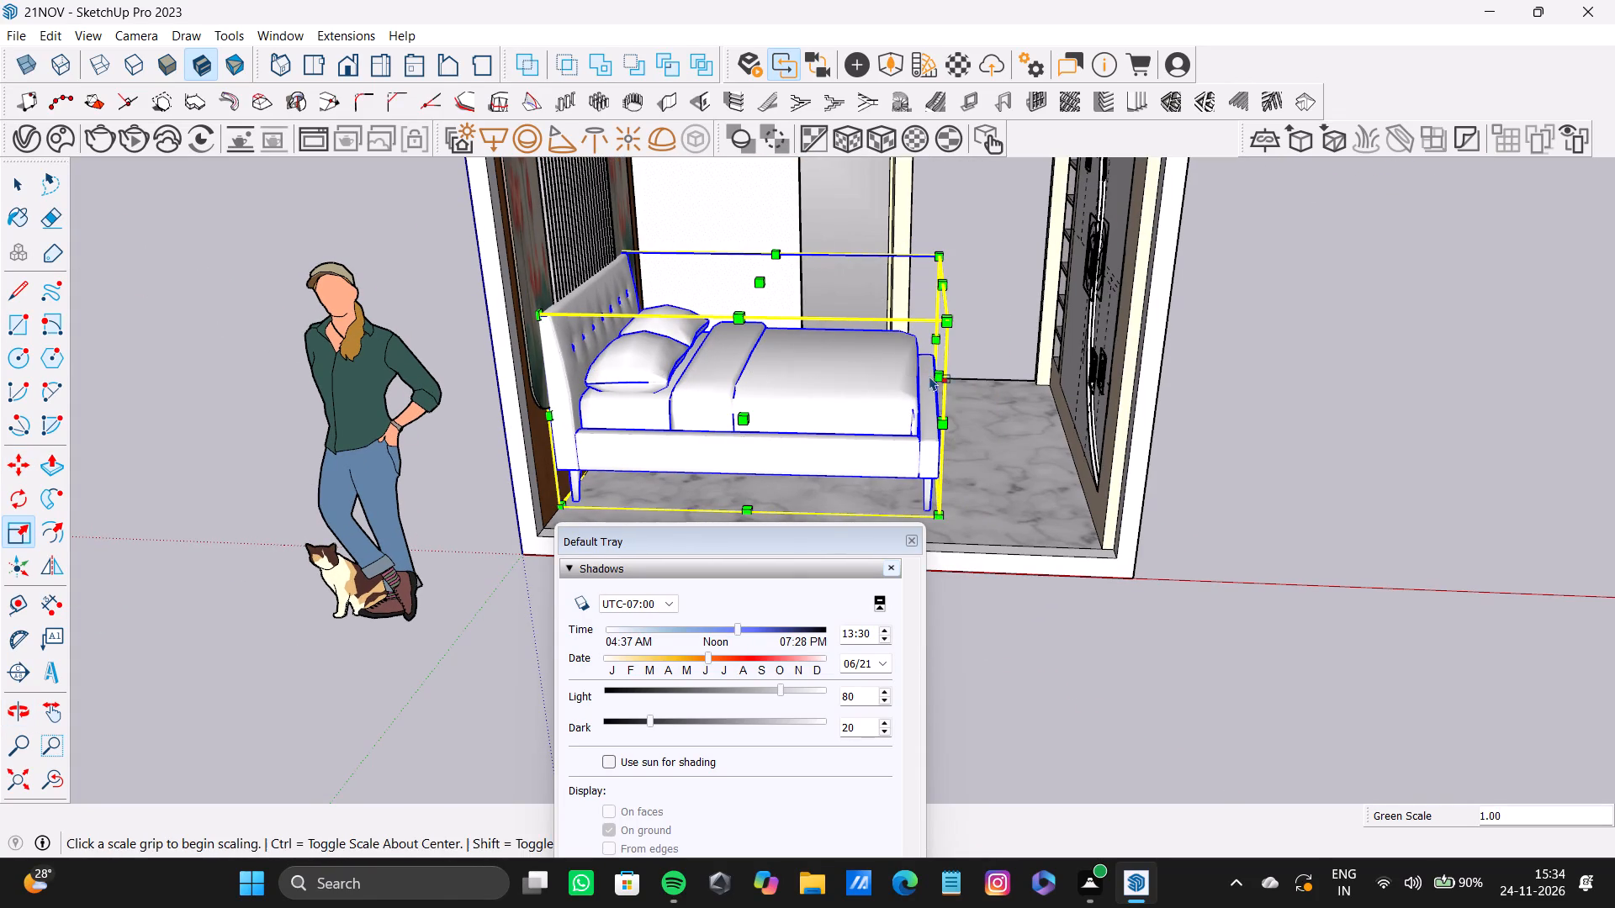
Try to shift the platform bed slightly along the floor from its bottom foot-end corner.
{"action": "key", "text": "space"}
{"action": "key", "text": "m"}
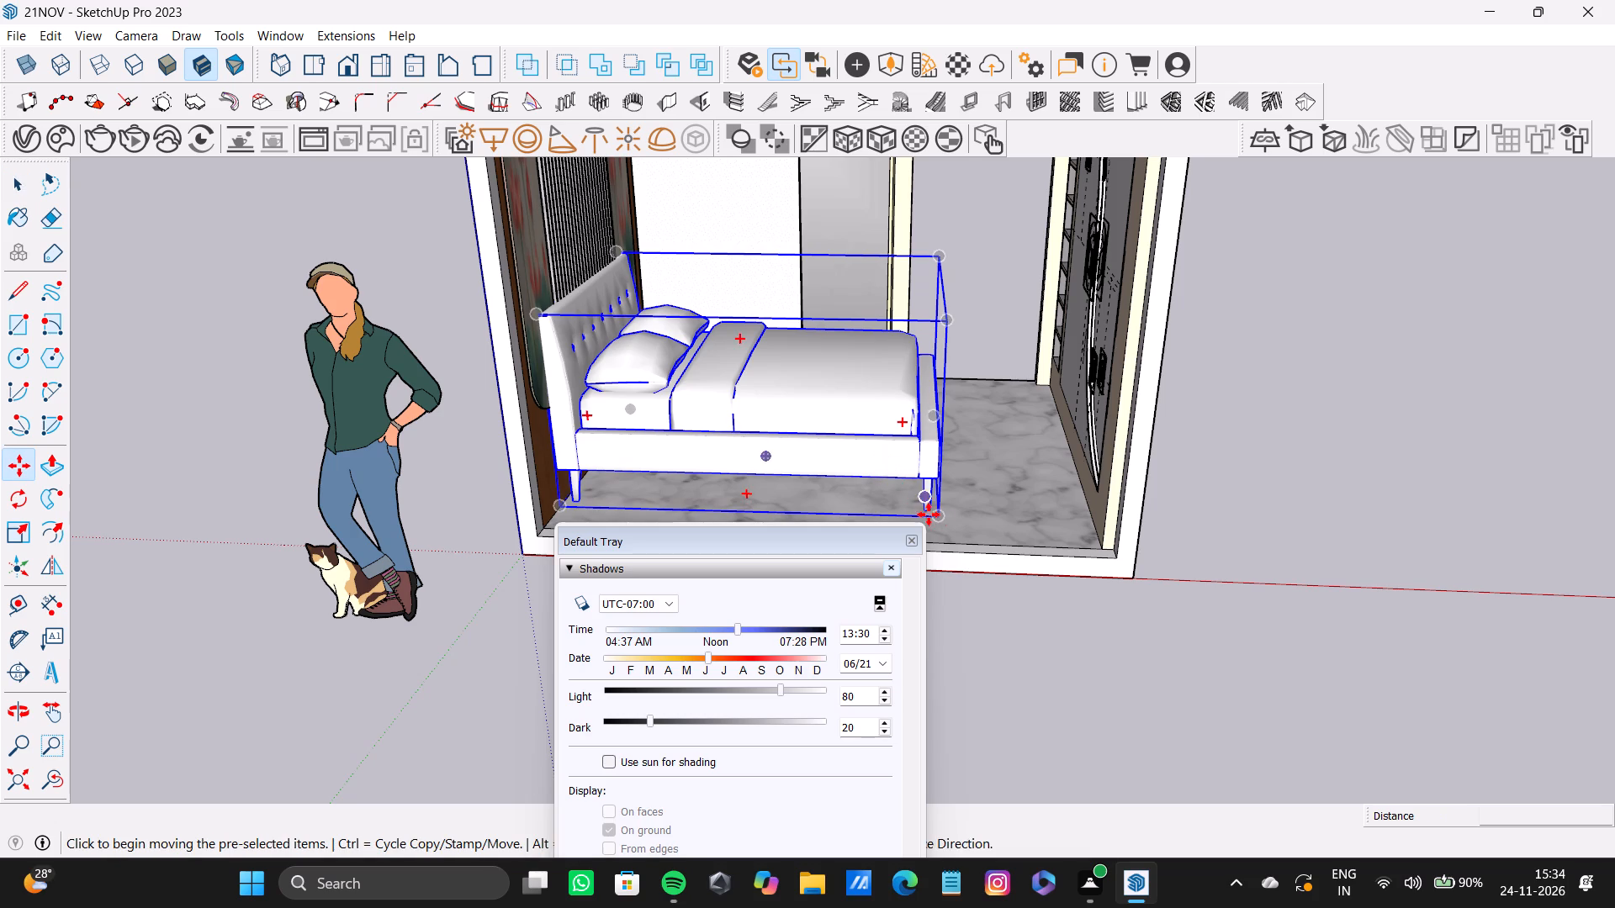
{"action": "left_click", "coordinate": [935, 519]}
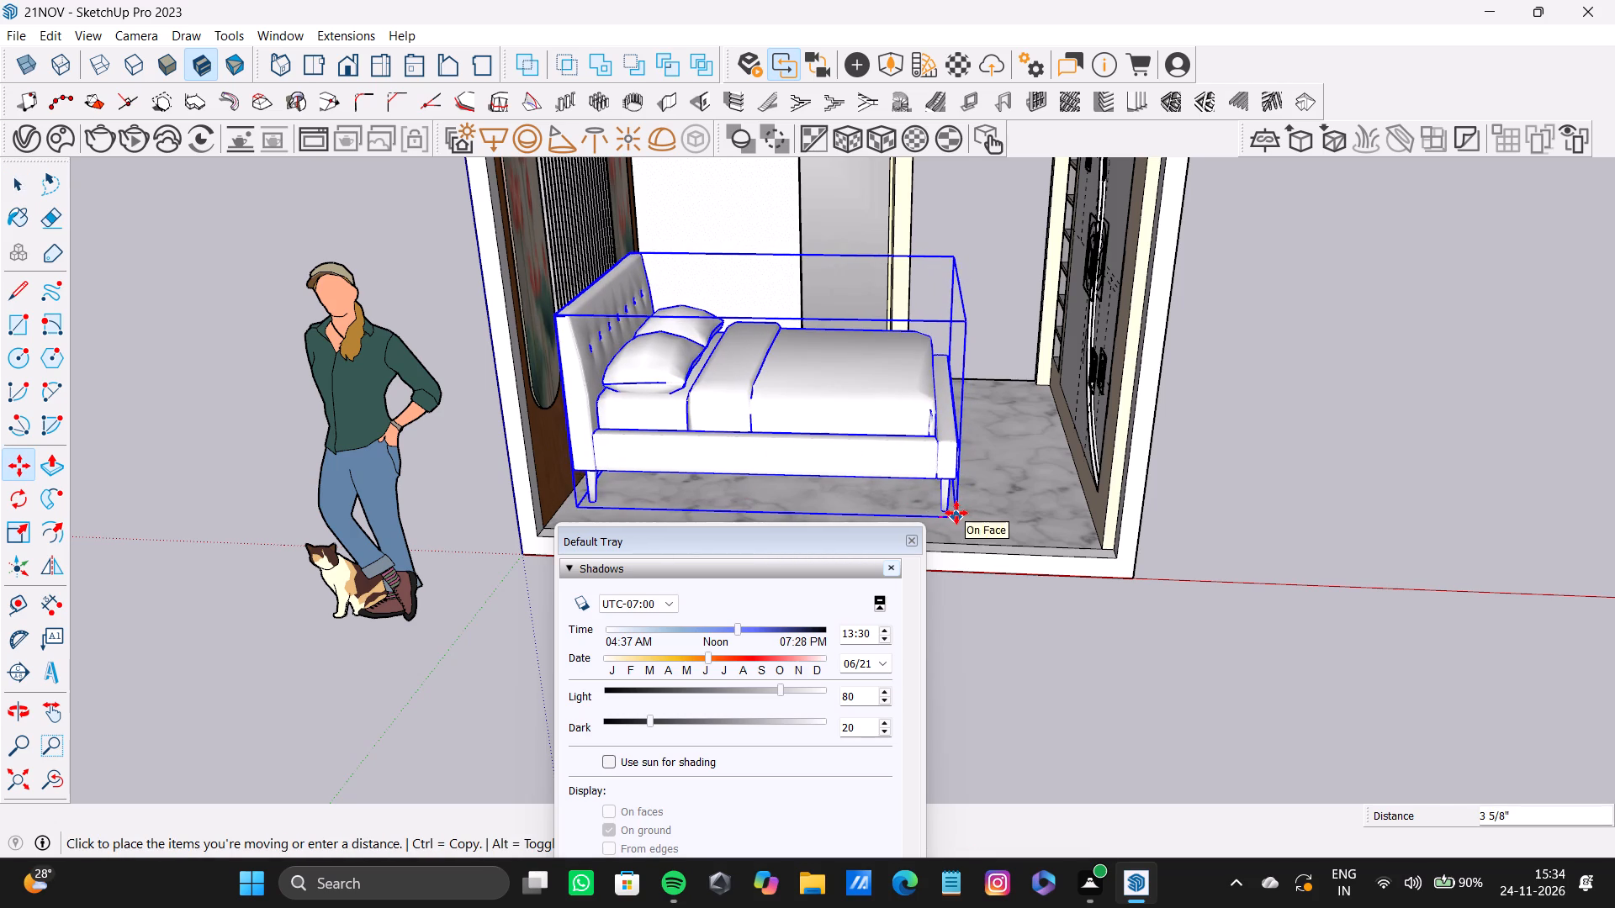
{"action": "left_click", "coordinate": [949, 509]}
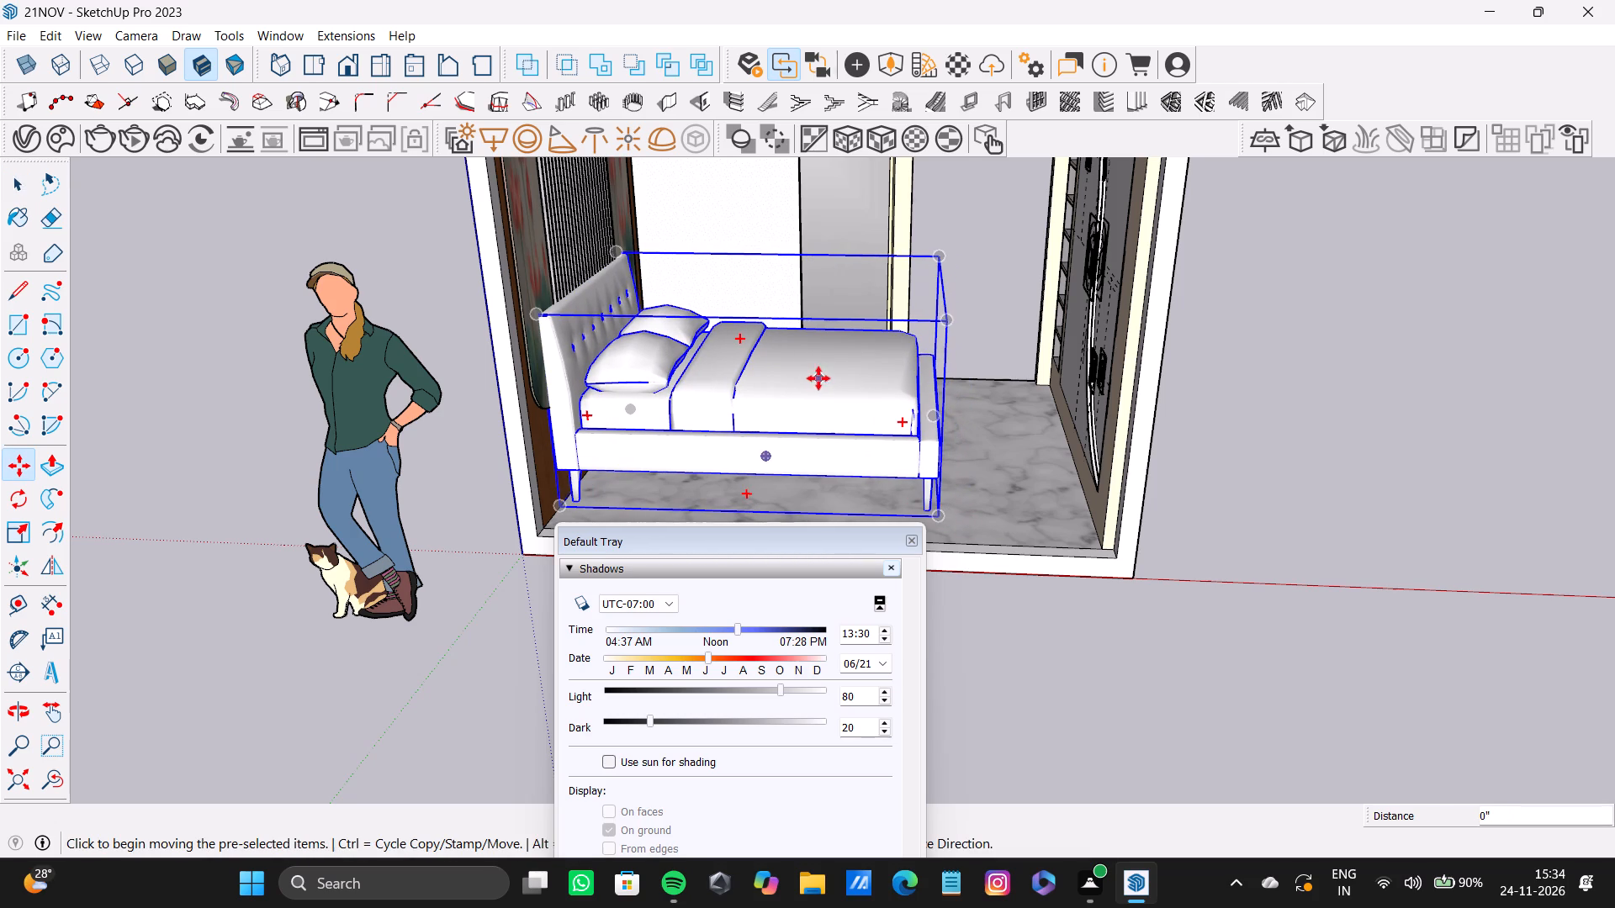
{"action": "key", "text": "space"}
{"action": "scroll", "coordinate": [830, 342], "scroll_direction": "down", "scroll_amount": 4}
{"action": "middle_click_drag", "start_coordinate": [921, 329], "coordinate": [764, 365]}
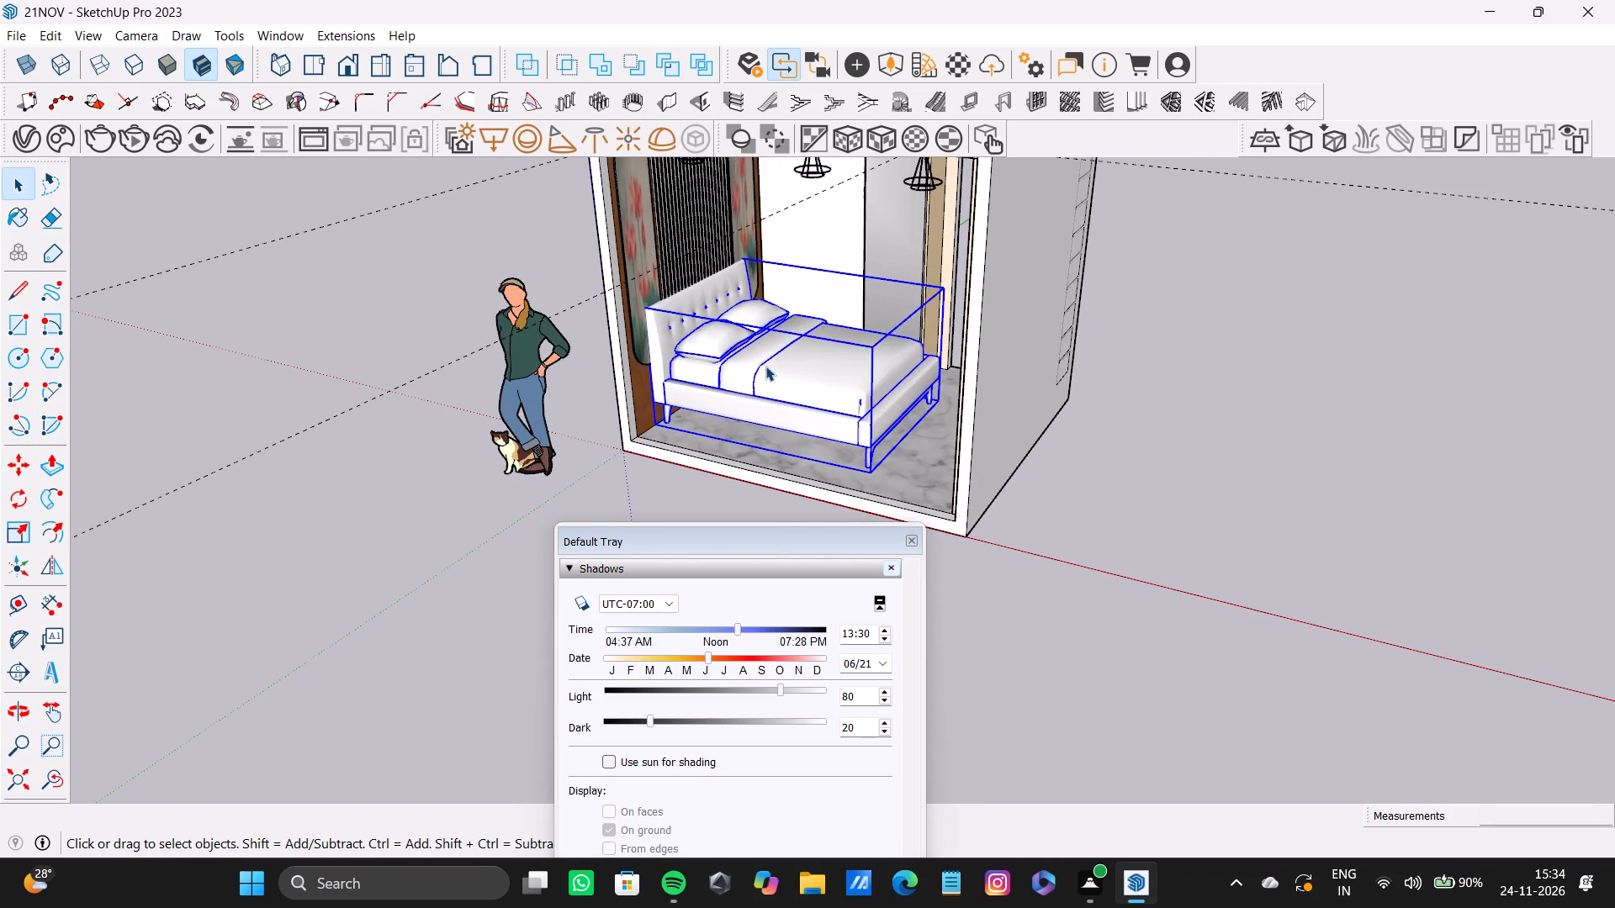
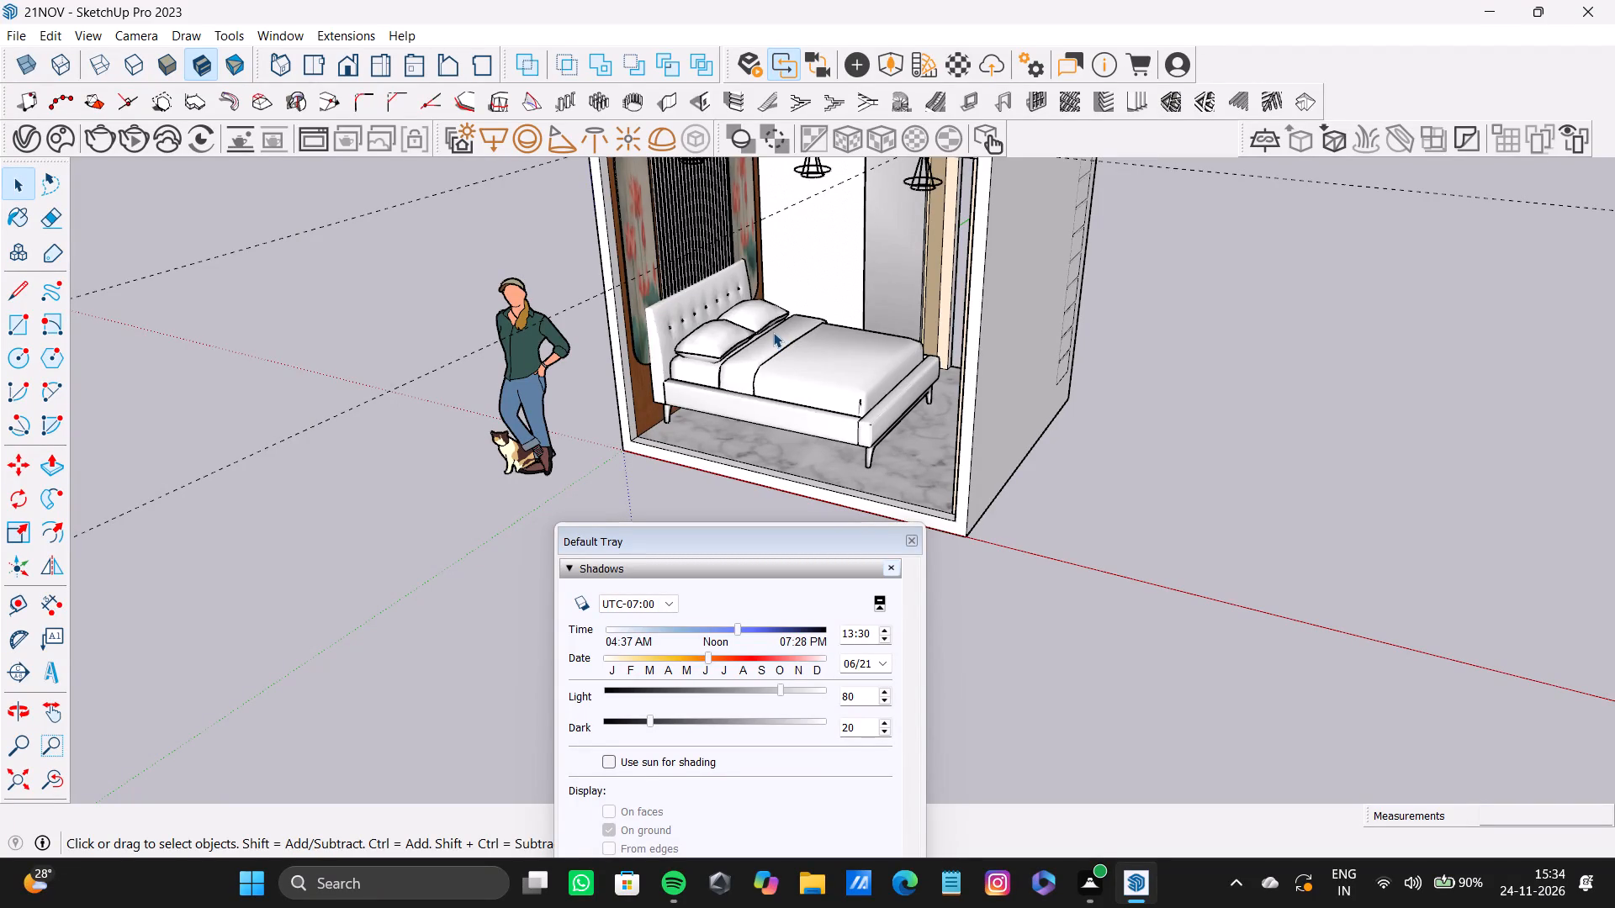
Paint both sections of the recessed wall panel opposite the bed, split by the curved strip, with 0035_Tan from Colors-Named.
{"action": "key", "text": "space"}
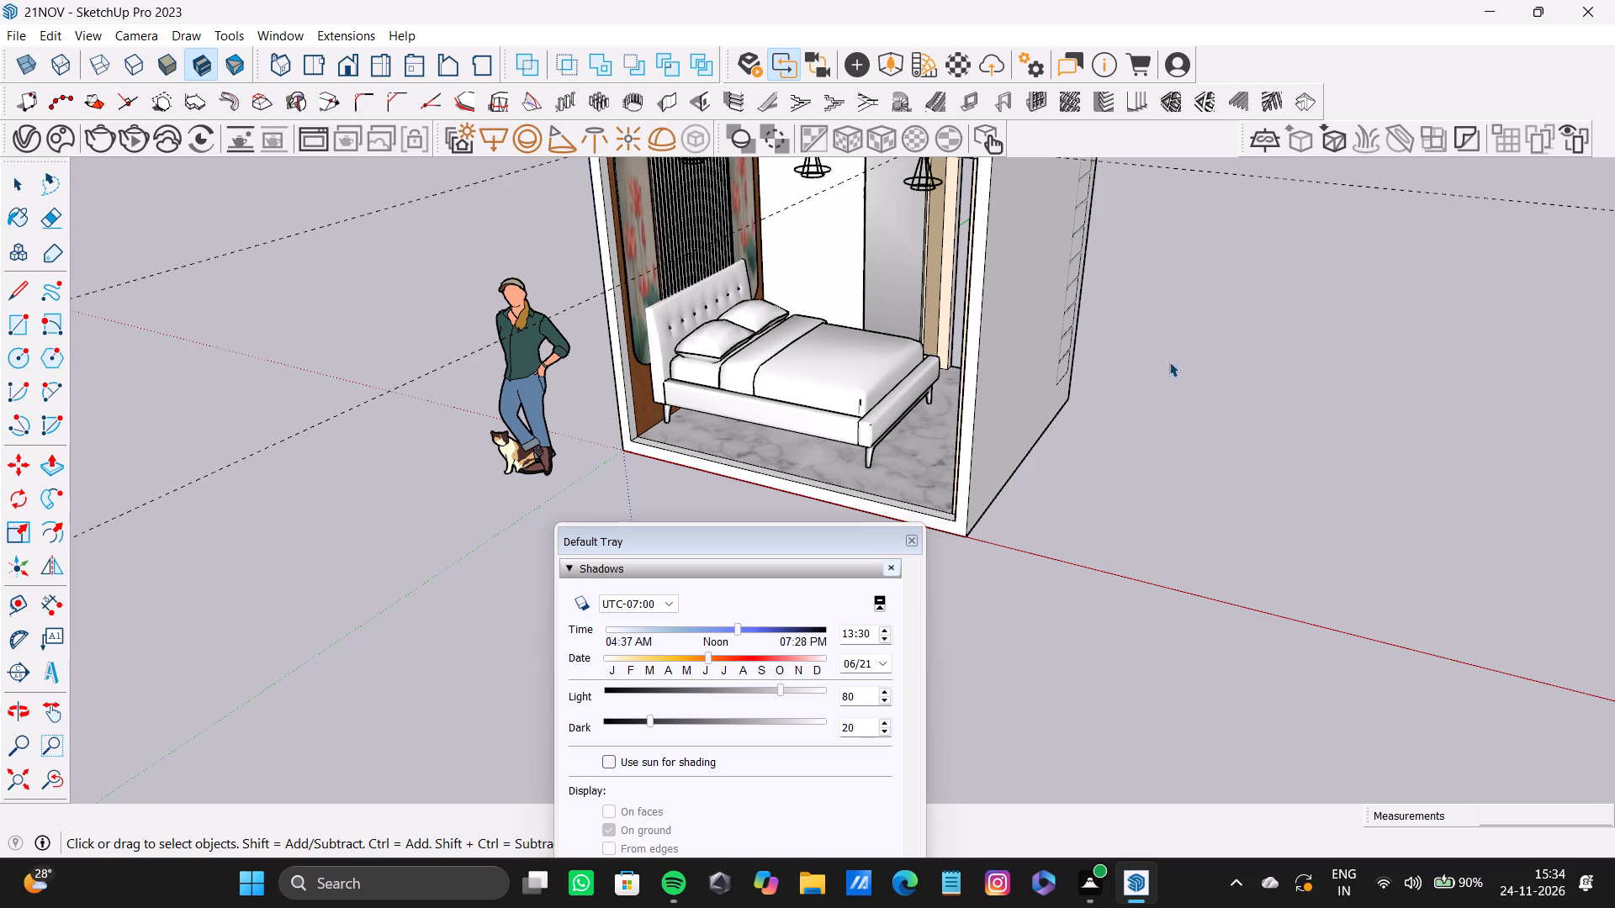
{"action": "left_click", "coordinate": [1169, 362]}
{"action": "scroll", "coordinate": [794, 402], "scroll_direction": "up", "scroll_amount": 4}
{"action": "scroll", "coordinate": [791, 402], "scroll_direction": "down", "scroll_amount": 8}
{"action": "middle_click_drag", "start_coordinate": [792, 399], "coordinate": [940, 211]}
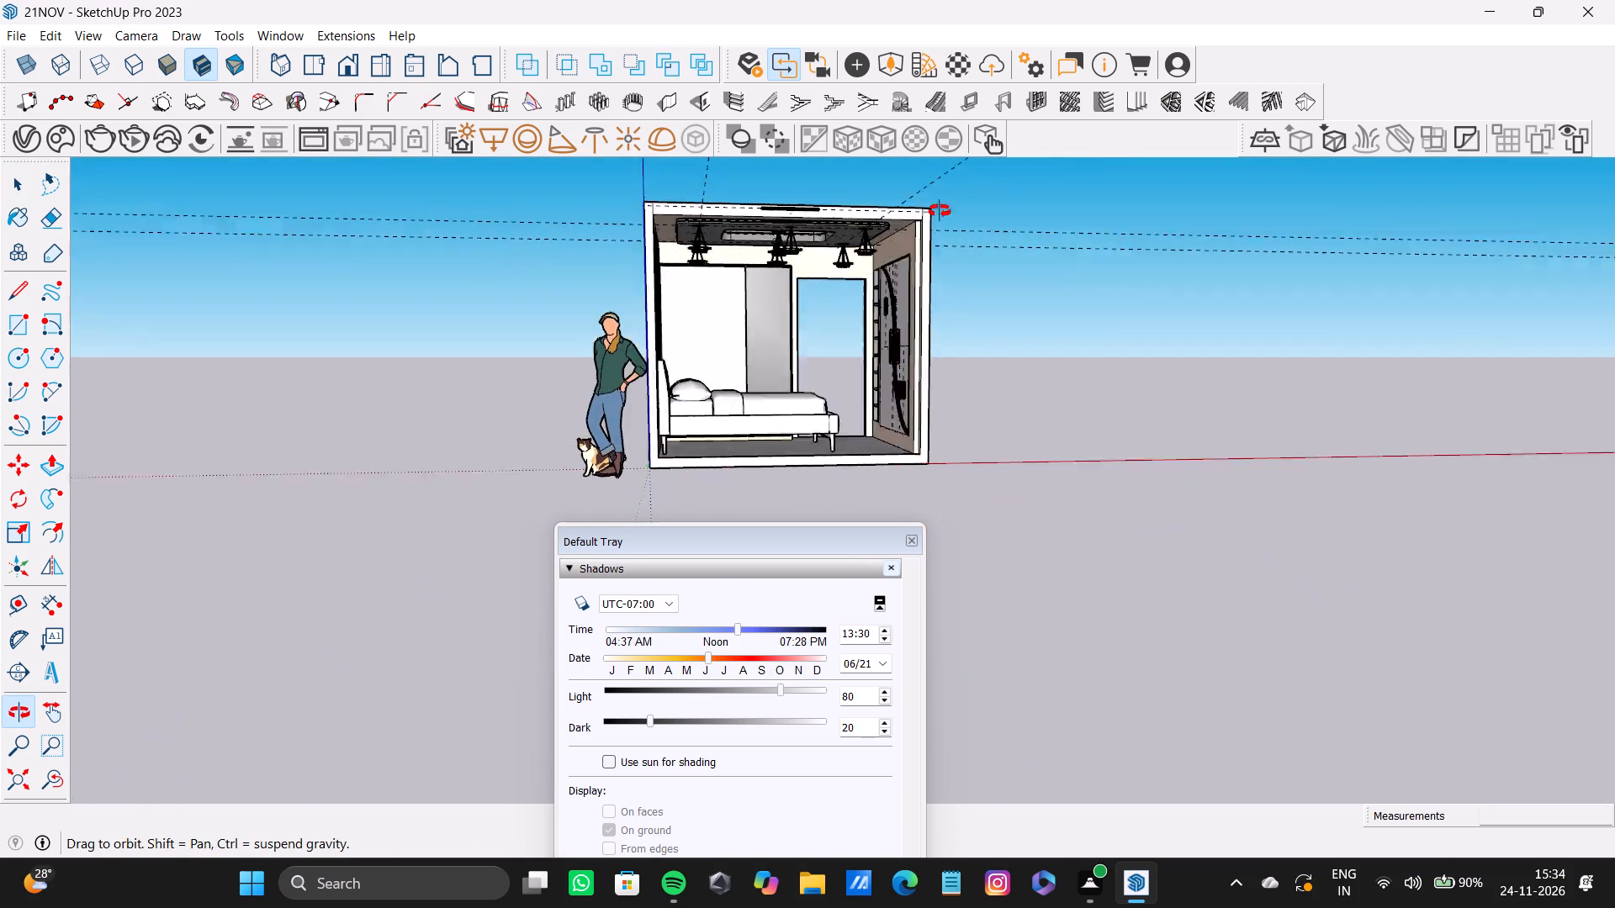
{"action": "middle_click_drag", "start_coordinate": [940, 211], "coordinate": [985, 338]}
{"action": "scroll", "coordinate": [829, 380], "scroll_direction": "down", "scroll_amount": 7}
{"action": "middle_click_drag", "start_coordinate": [830, 393], "coordinate": [1028, 383]}
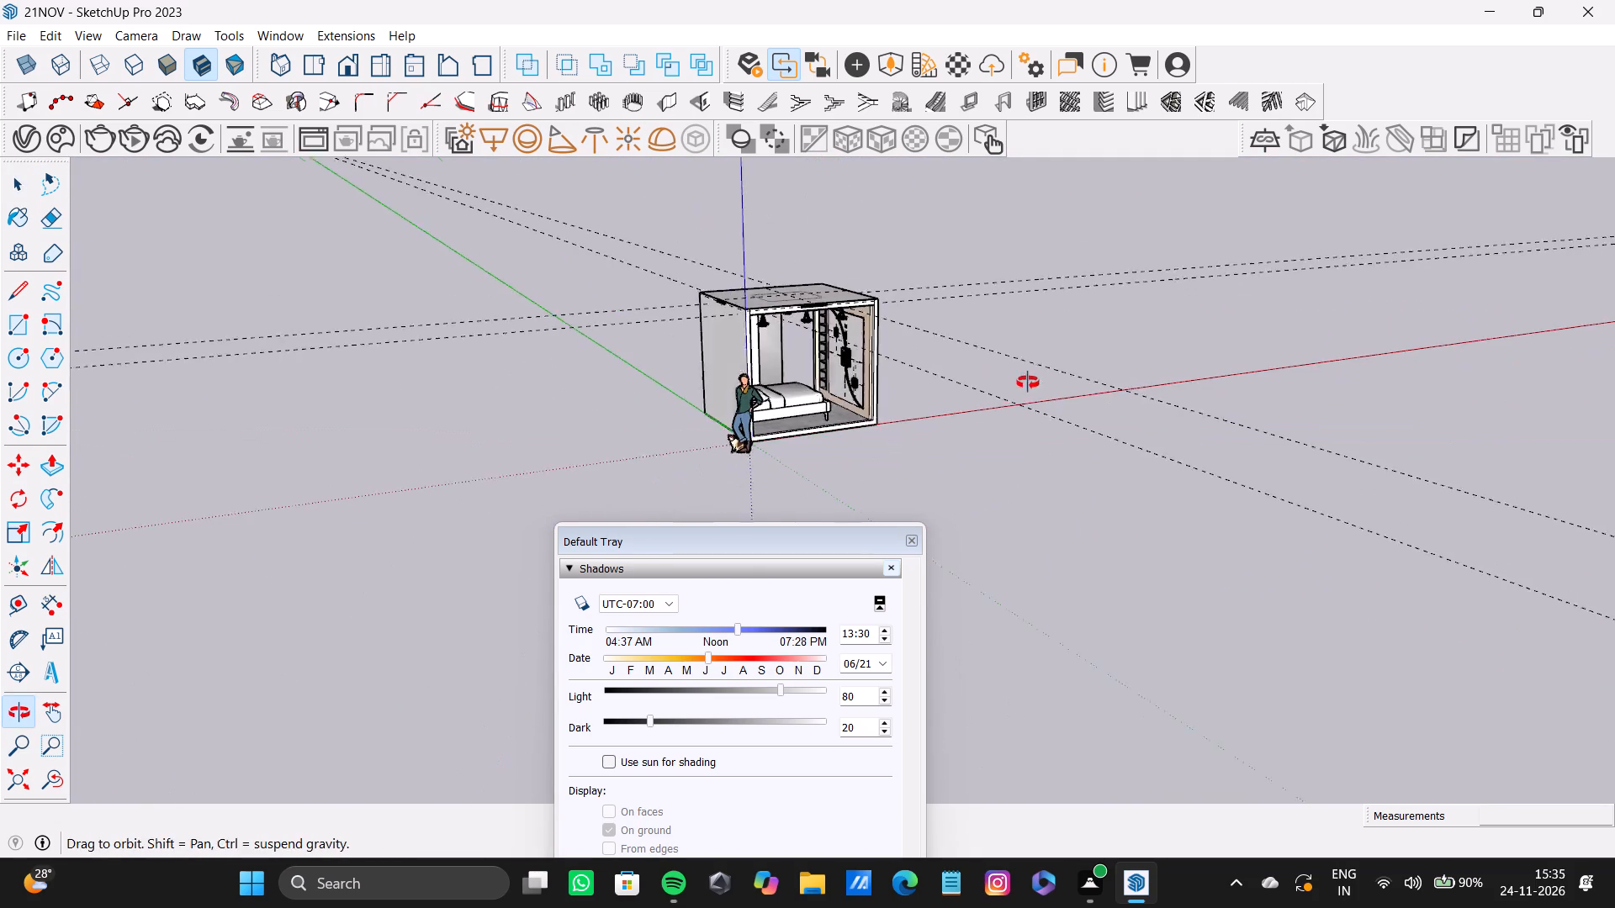
{"action": "middle_click_drag", "start_coordinate": [1028, 383], "coordinate": [1027, 384]}
{"action": "scroll", "coordinate": [808, 384], "scroll_direction": "up", "scroll_amount": 15}
{"action": "middle_click_drag", "start_coordinate": [856, 345], "coordinate": [992, 373], "text": "shift"}
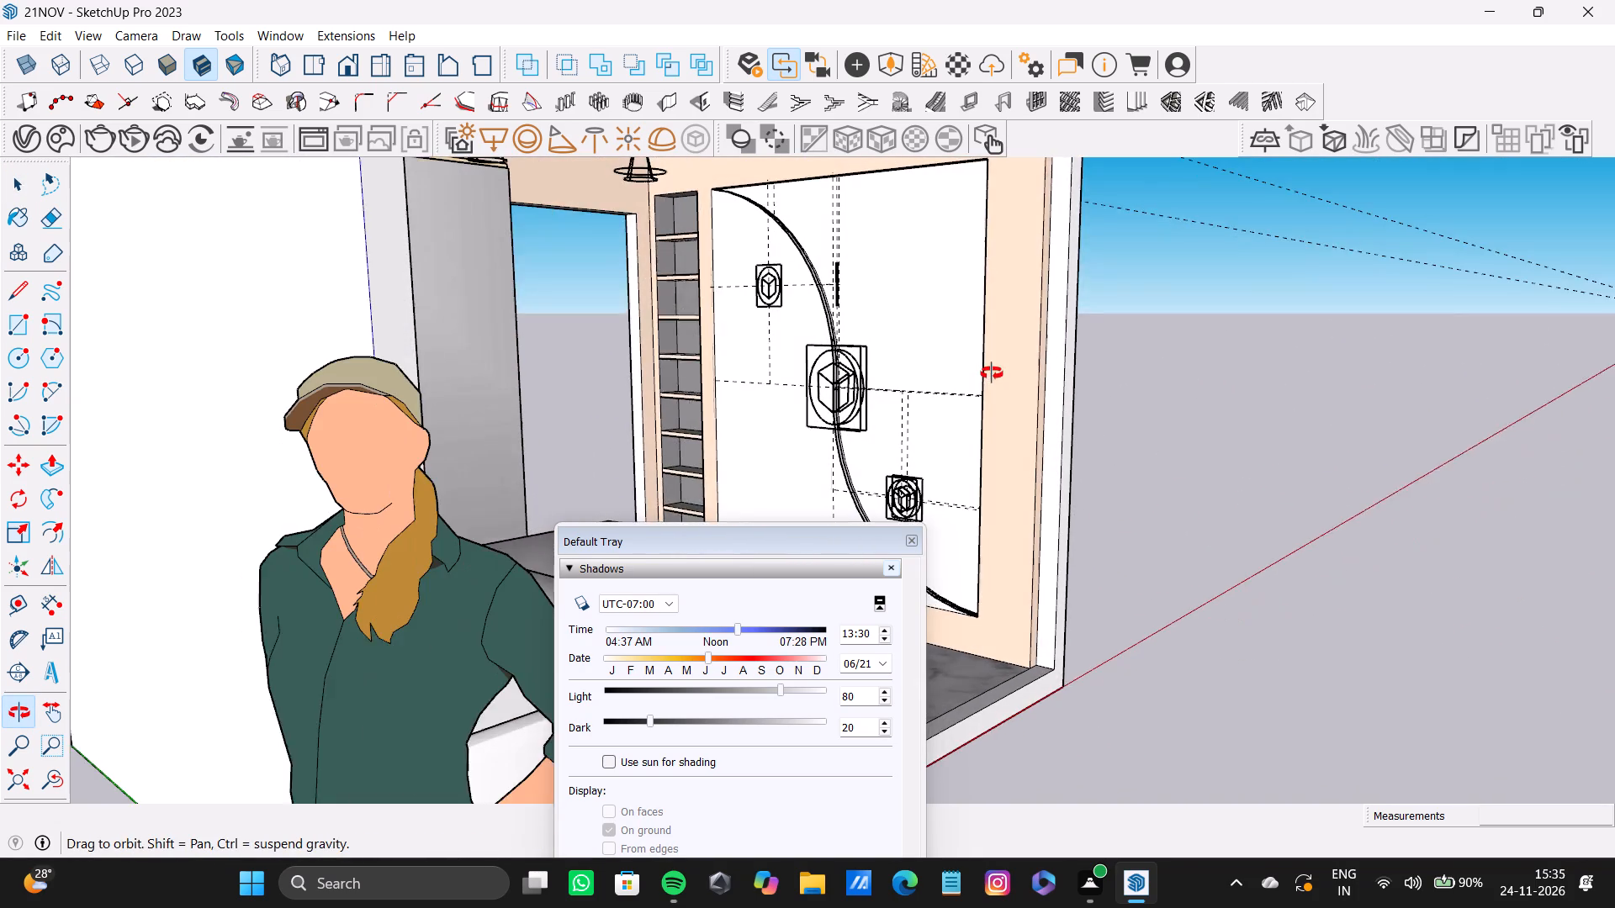
{"action": "middle_click_drag", "start_coordinate": [992, 373], "coordinate": [990, 364], "text": "shift"}
{"action": "left_click", "coordinate": [901, 272]}
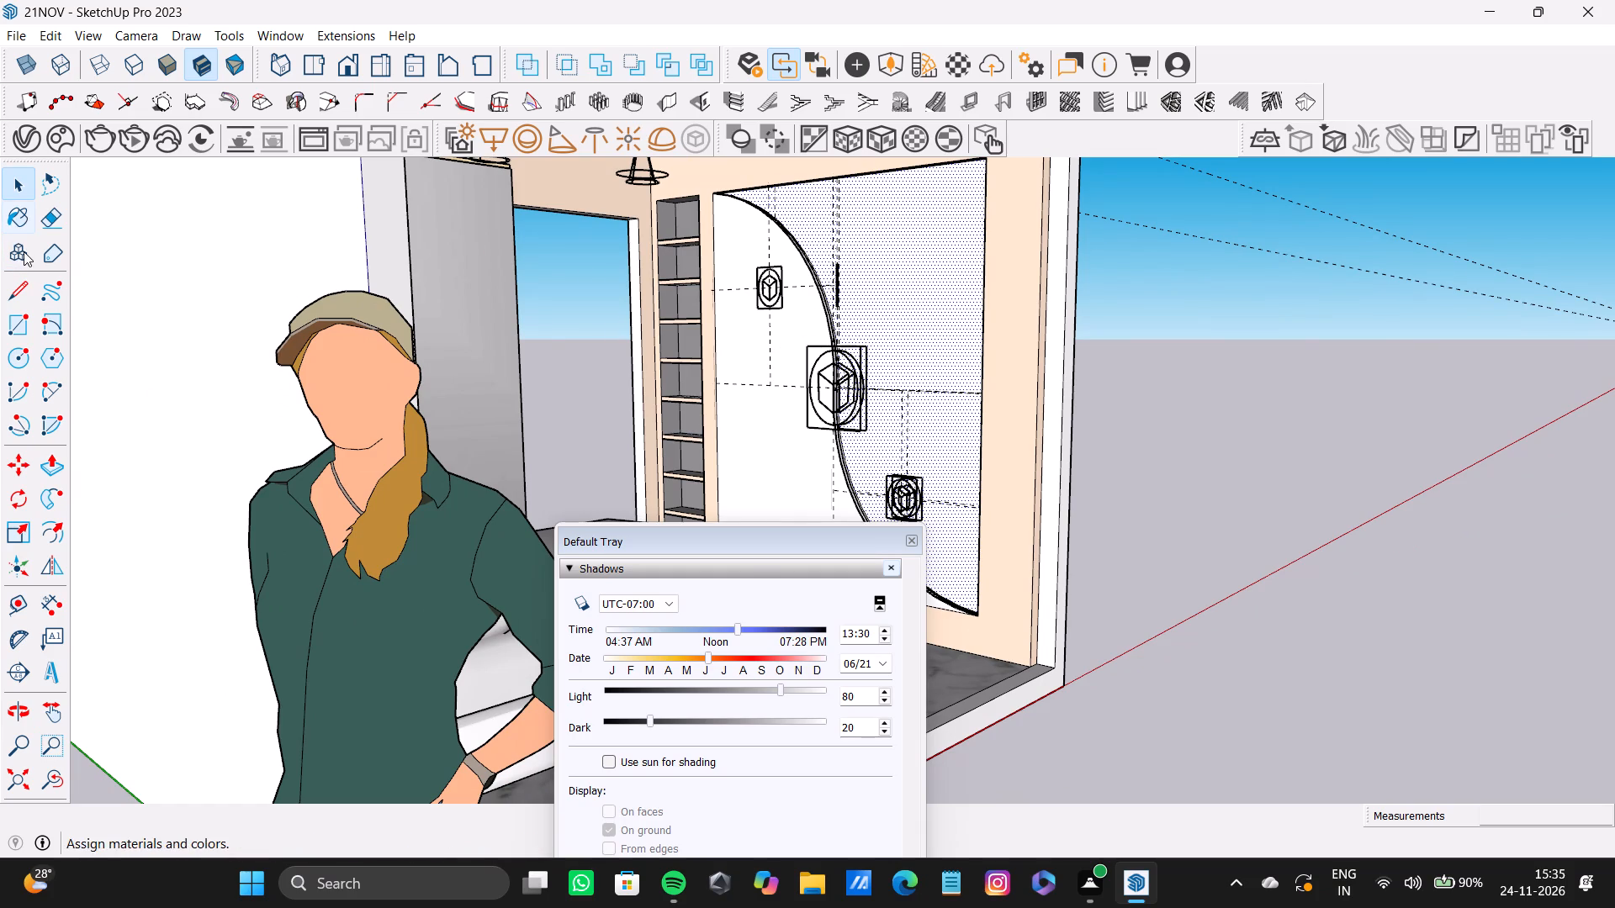
{"action": "left_click", "coordinate": [28, 212], "text": "shift"}
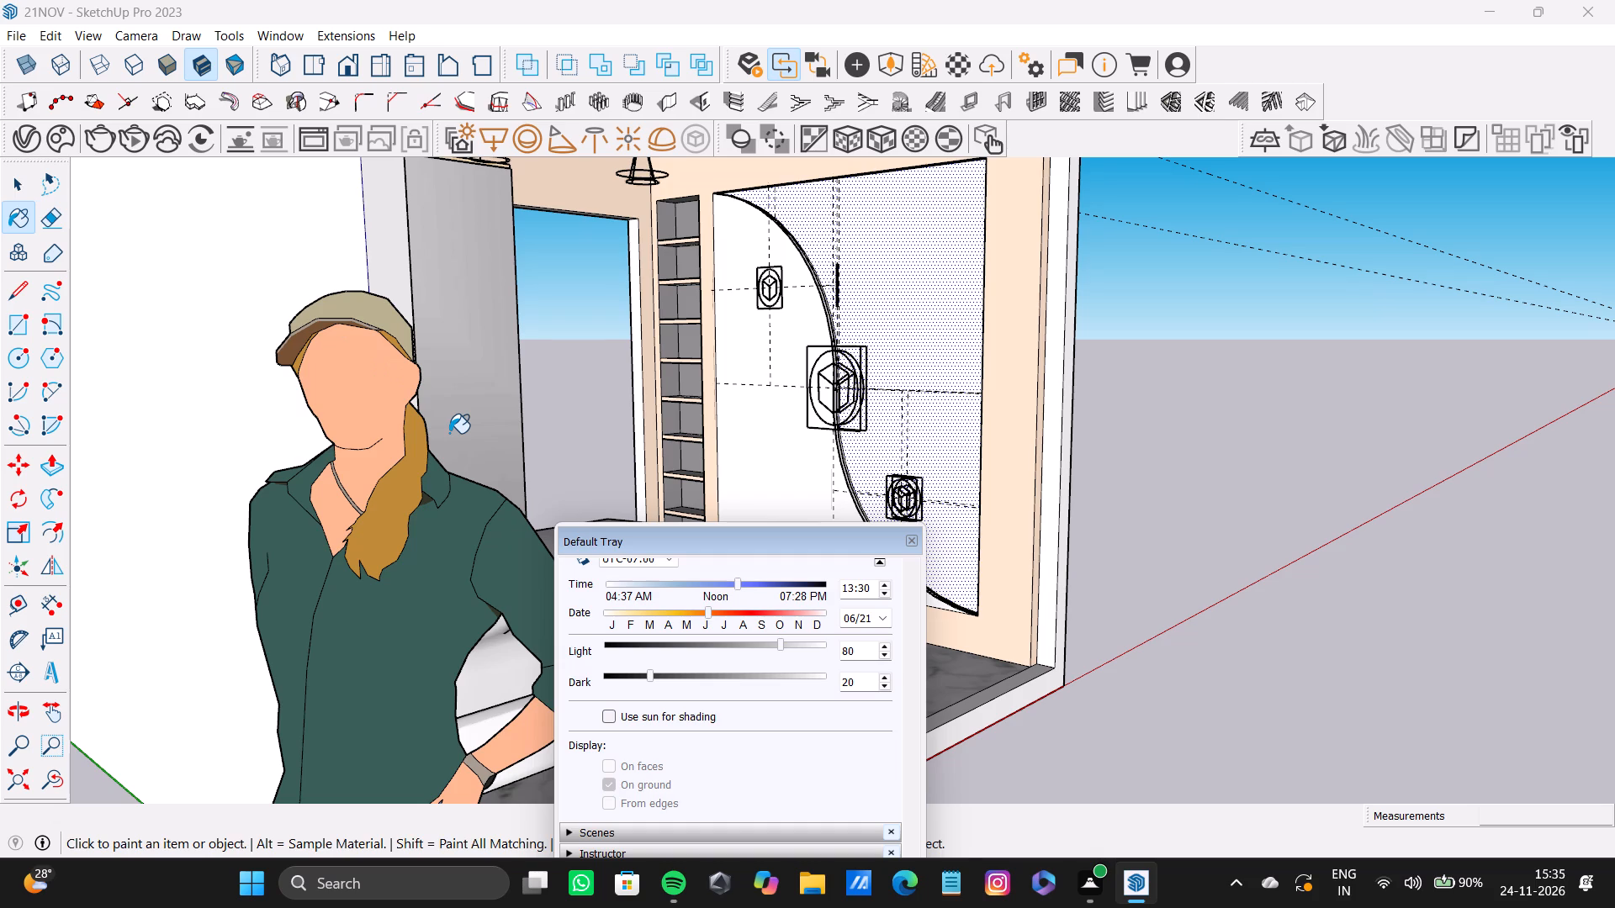
{"action": "left_click_drag", "start_coordinate": [637, 546], "coordinate": [924, 274]}
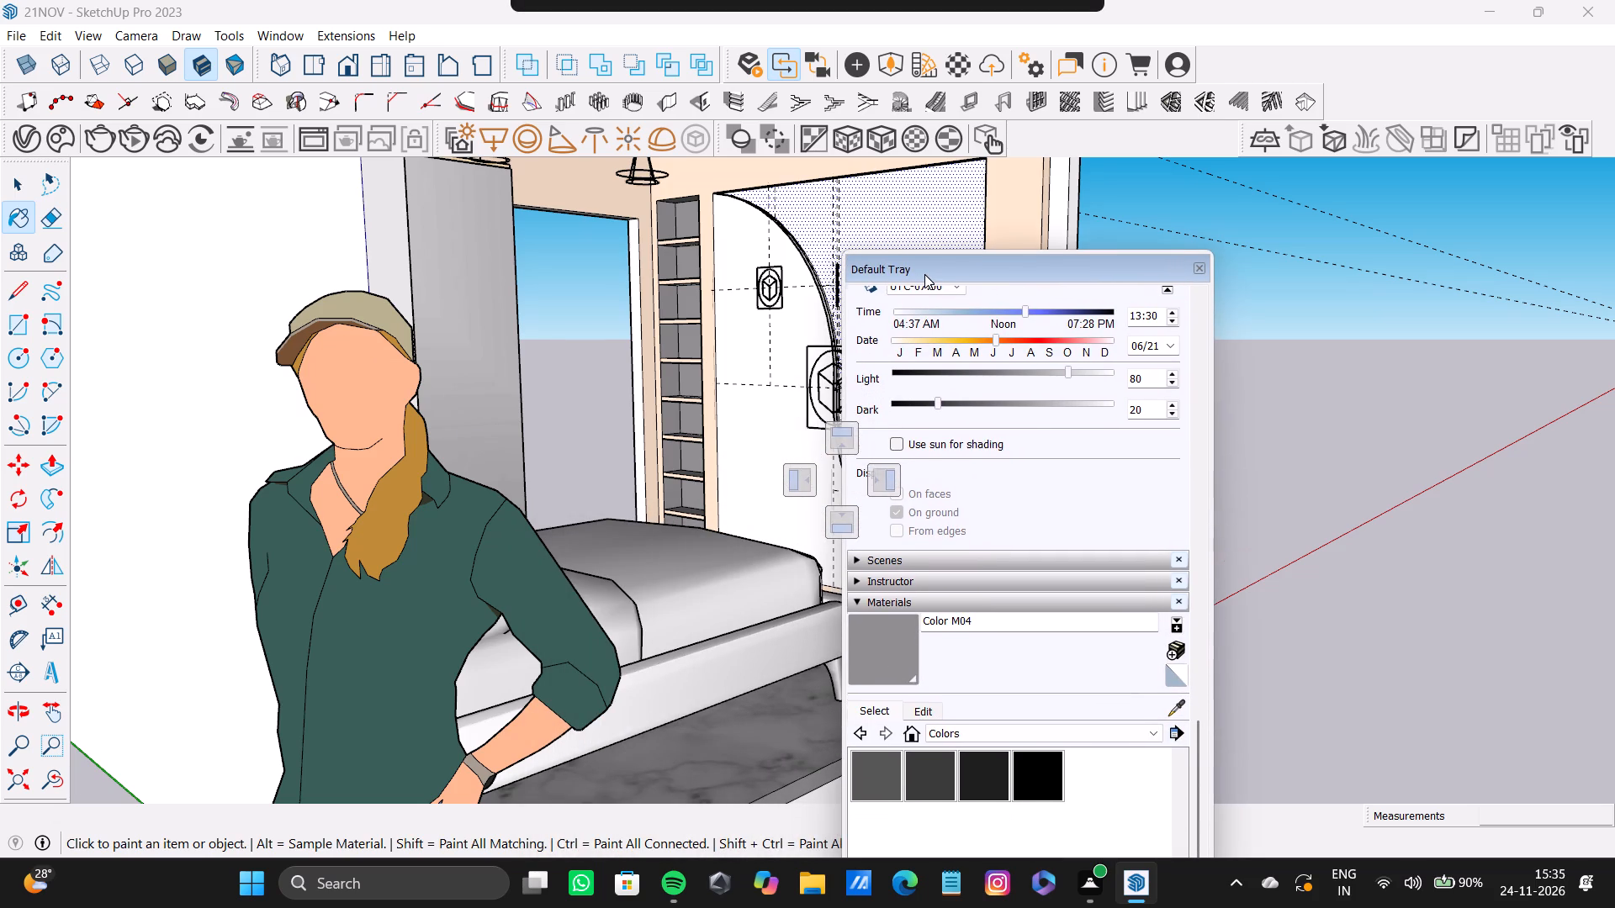
{"action": "left_click_drag", "start_coordinate": [924, 274], "coordinate": [924, 273]}
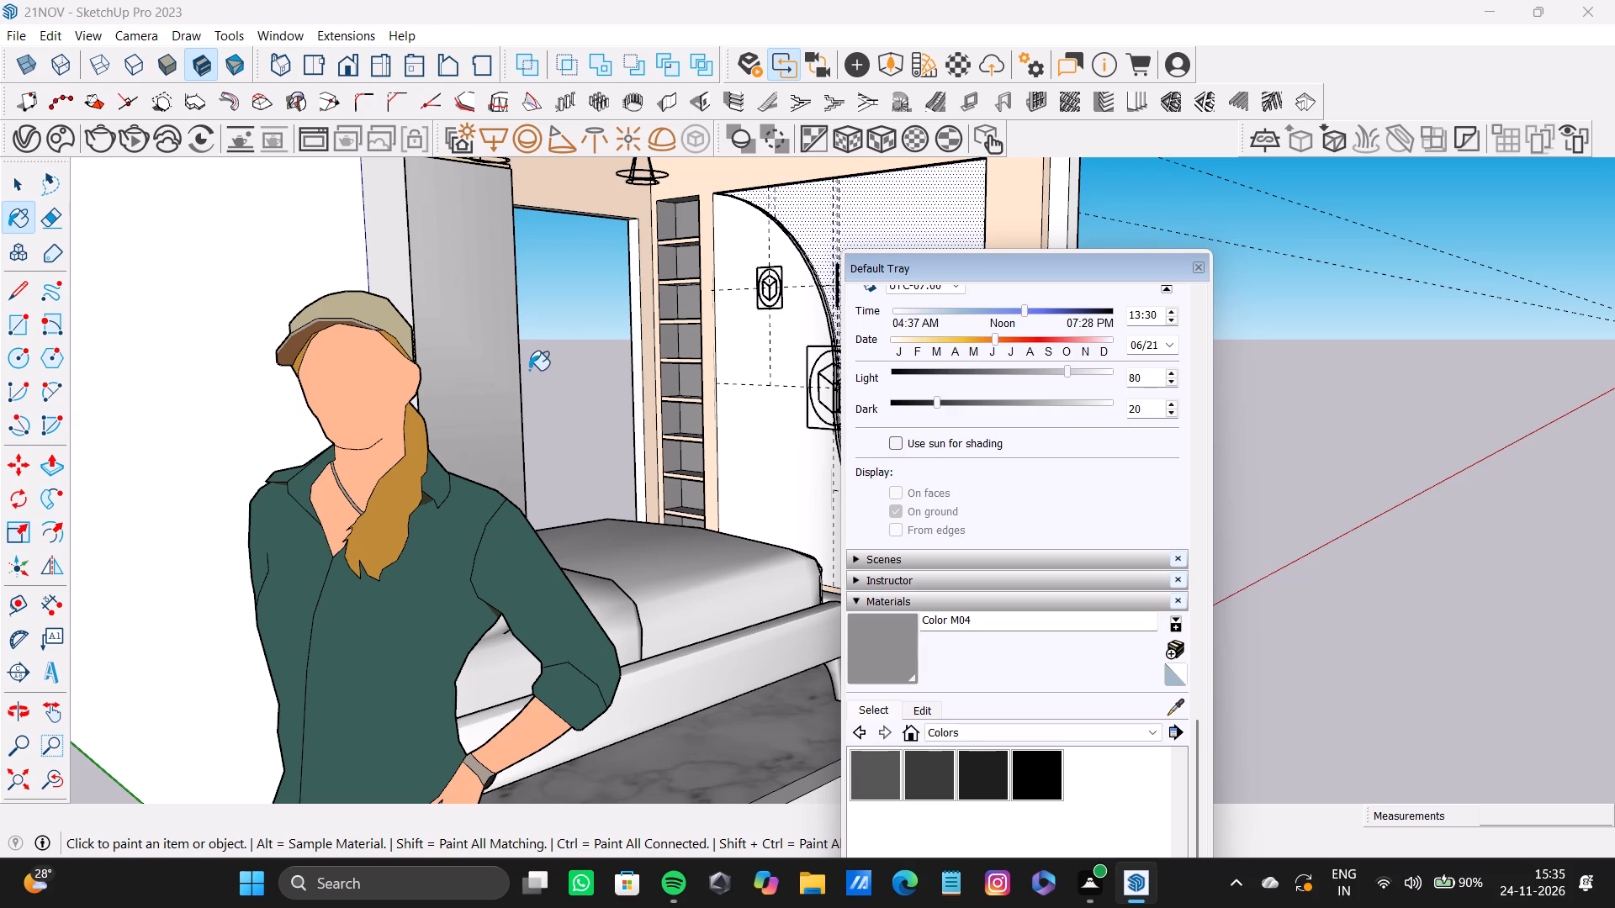
{"action": "scroll", "coordinate": [955, 636], "scroll_direction": "down", "scroll_amount": 9}
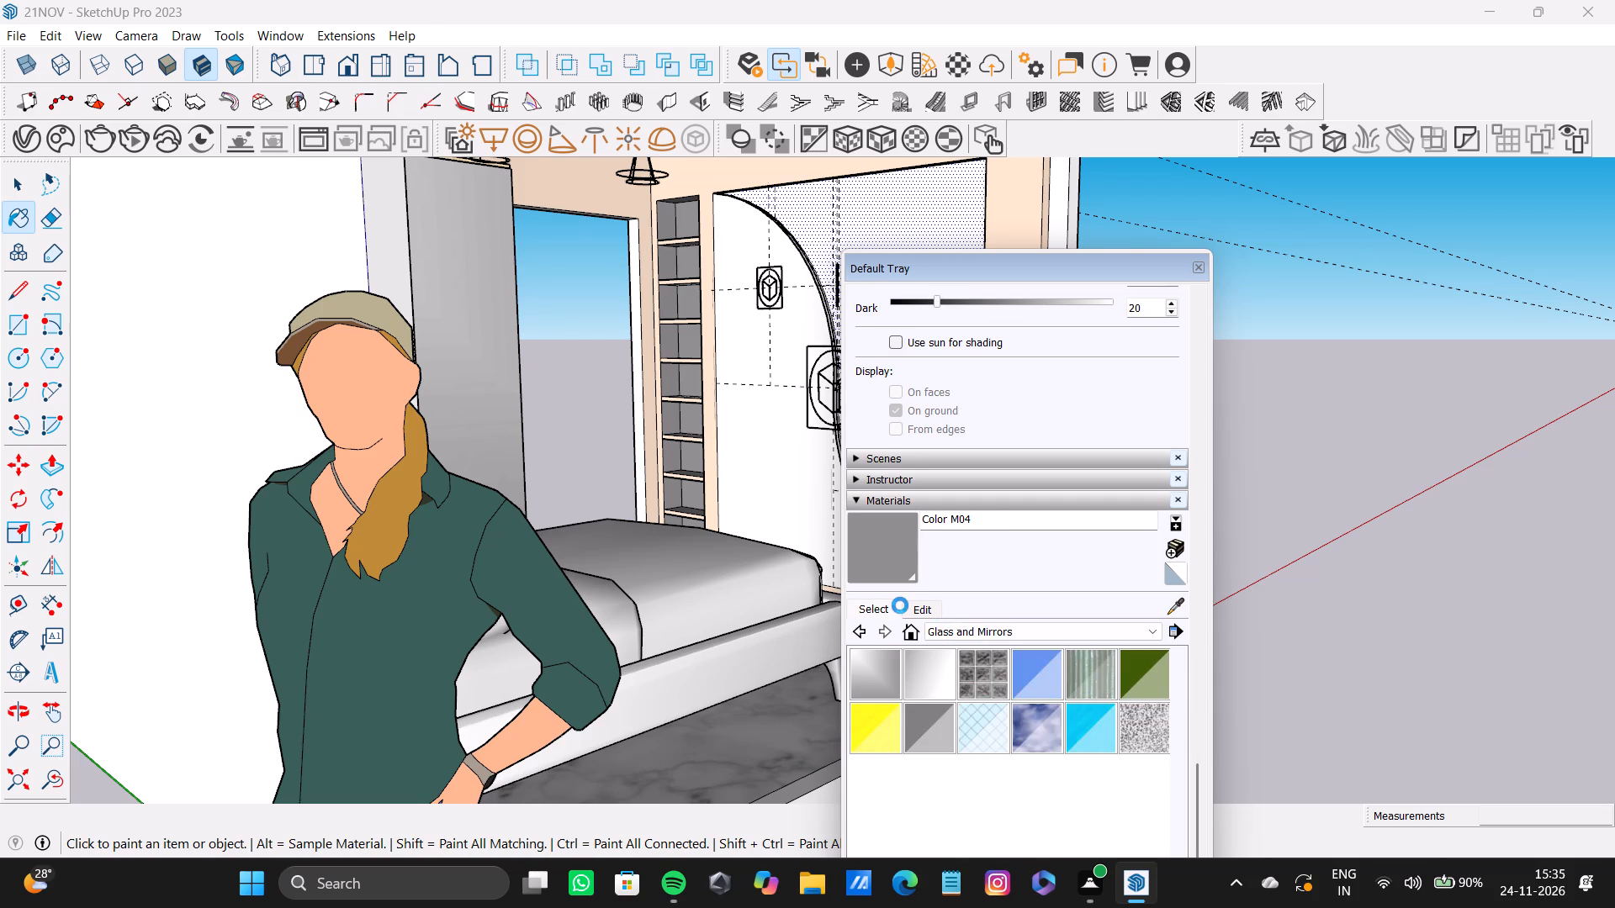
{"action": "scroll", "coordinate": [932, 658], "scroll_direction": "down", "scroll_amount": 3}
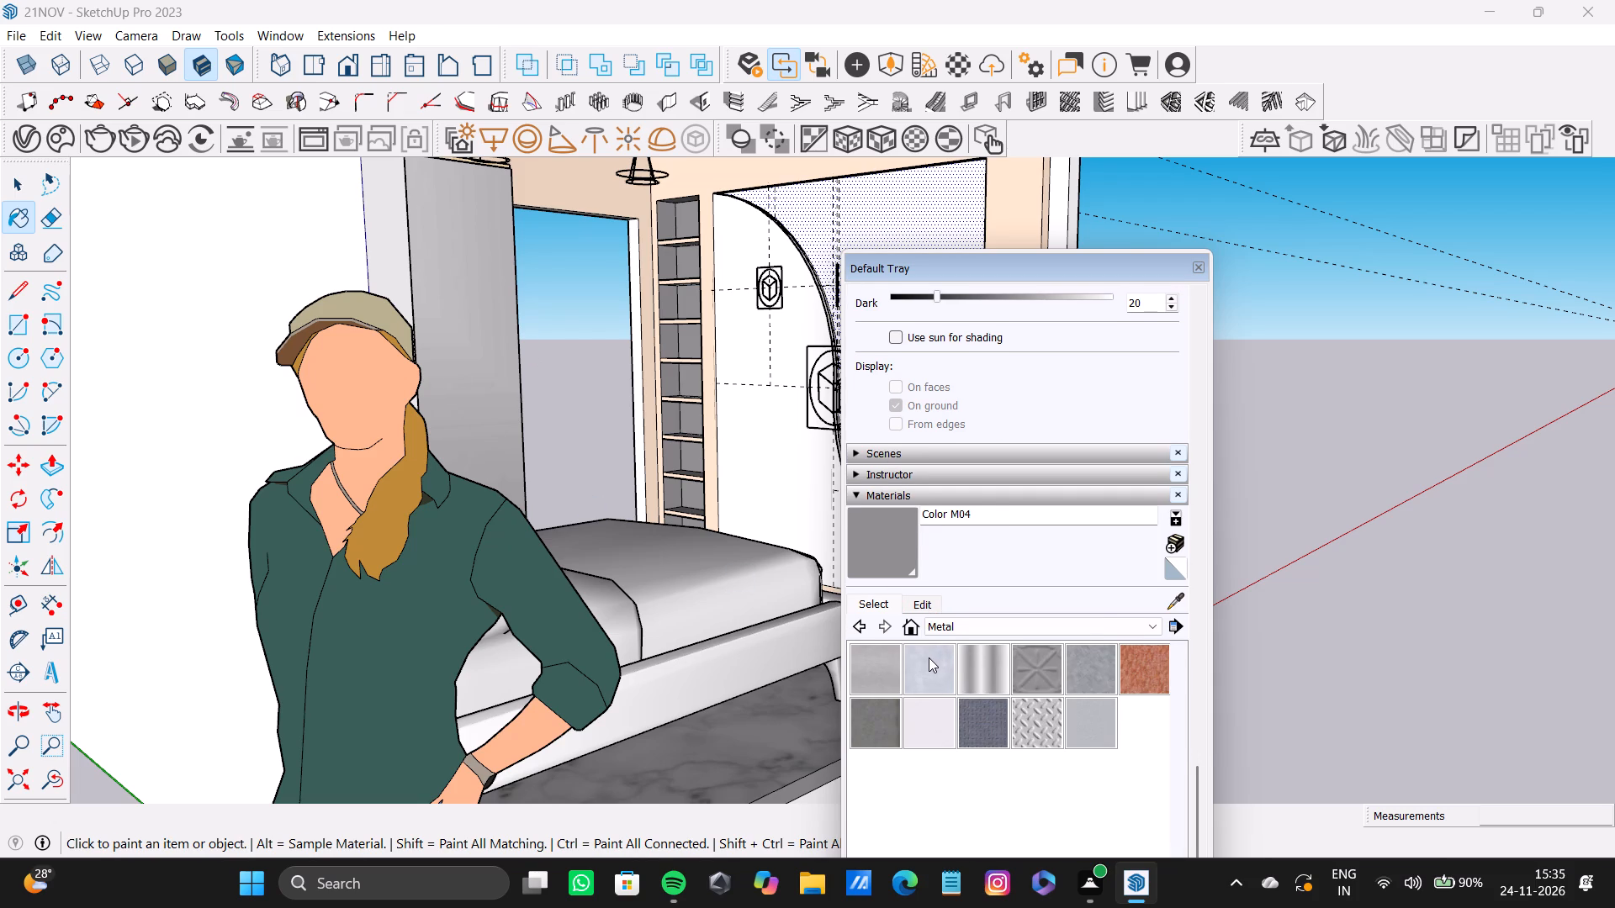
{"action": "scroll", "coordinate": [929, 657], "scroll_direction": "down", "scroll_amount": 6}
{"action": "left_click", "coordinate": [949, 628]}
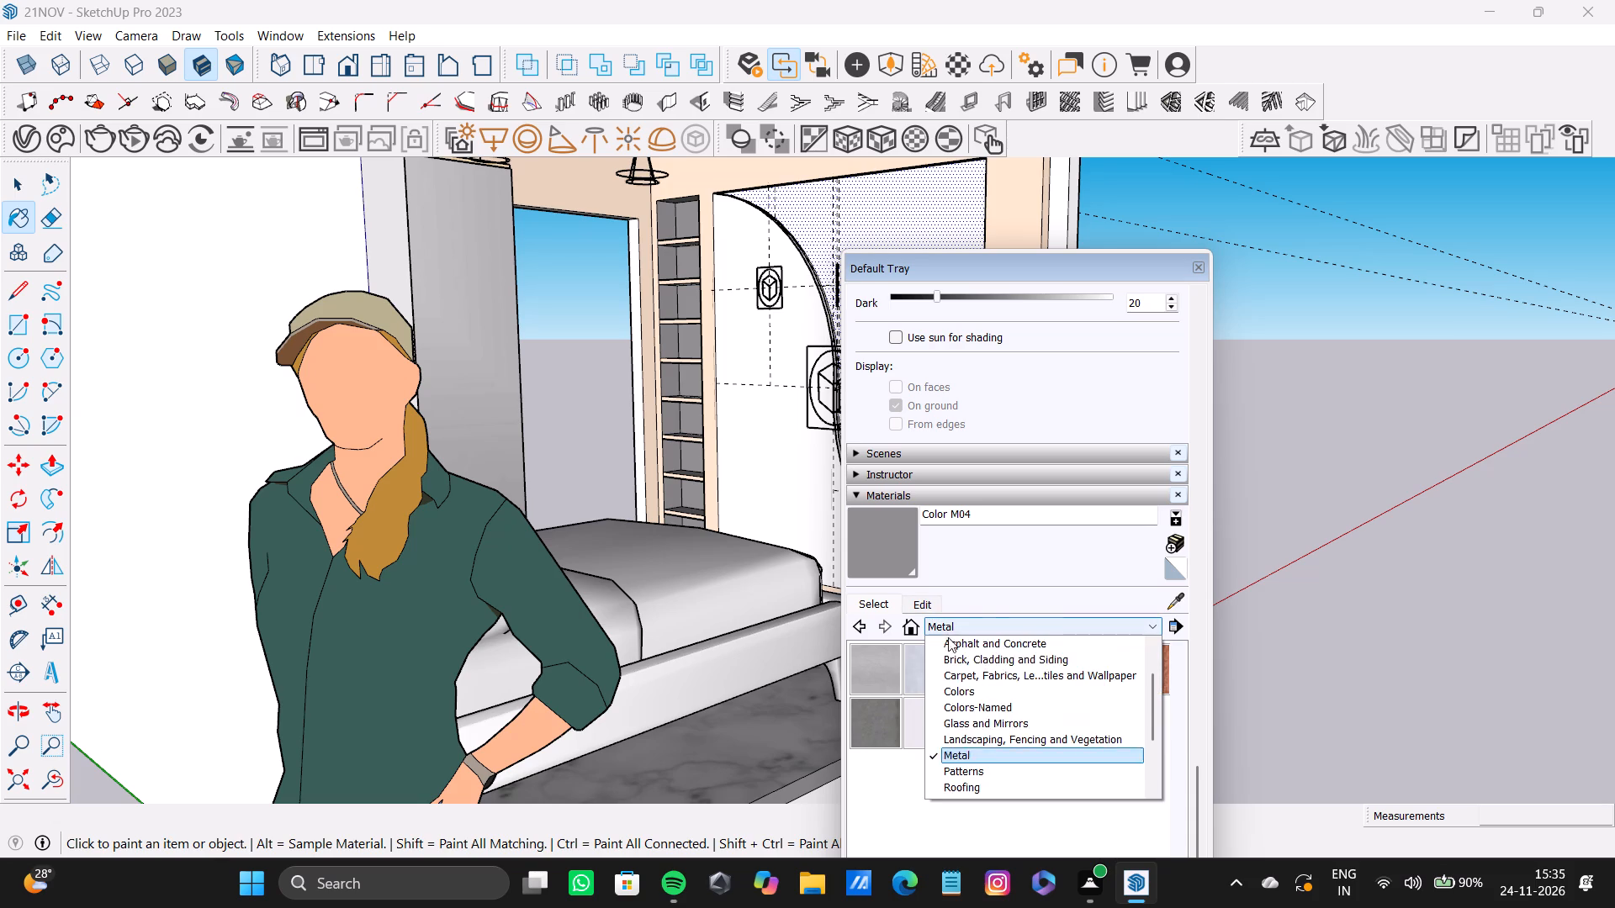
{"action": "scroll", "coordinate": [1003, 740], "scroll_direction": "down", "scroll_amount": 6}
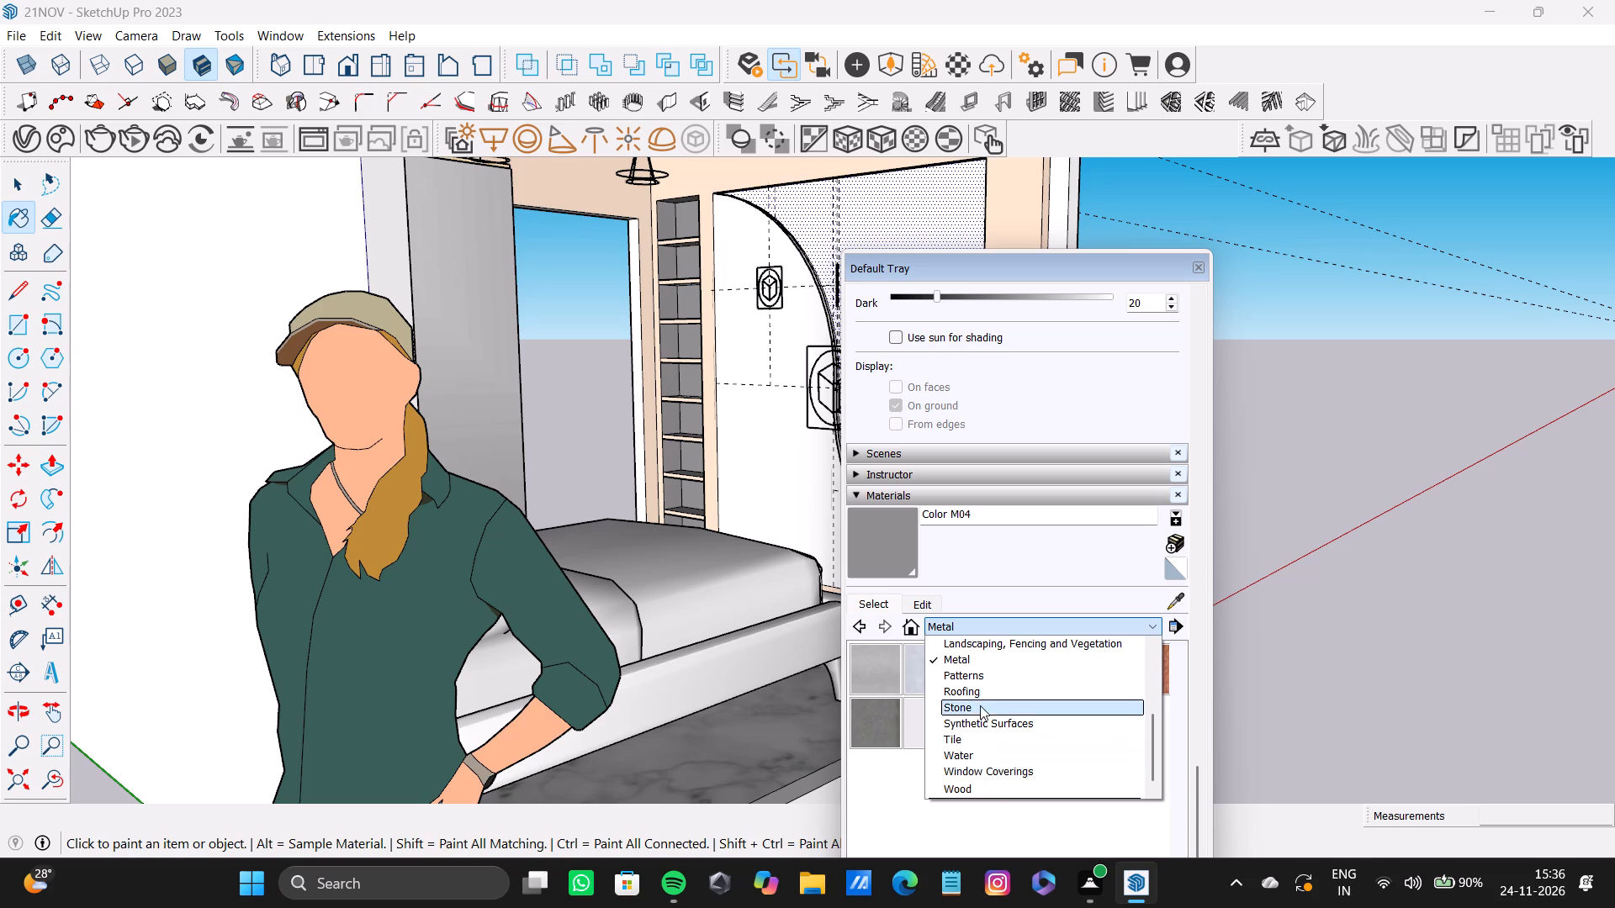
{"action": "scroll", "coordinate": [957, 702], "scroll_direction": "up", "scroll_amount": 2}
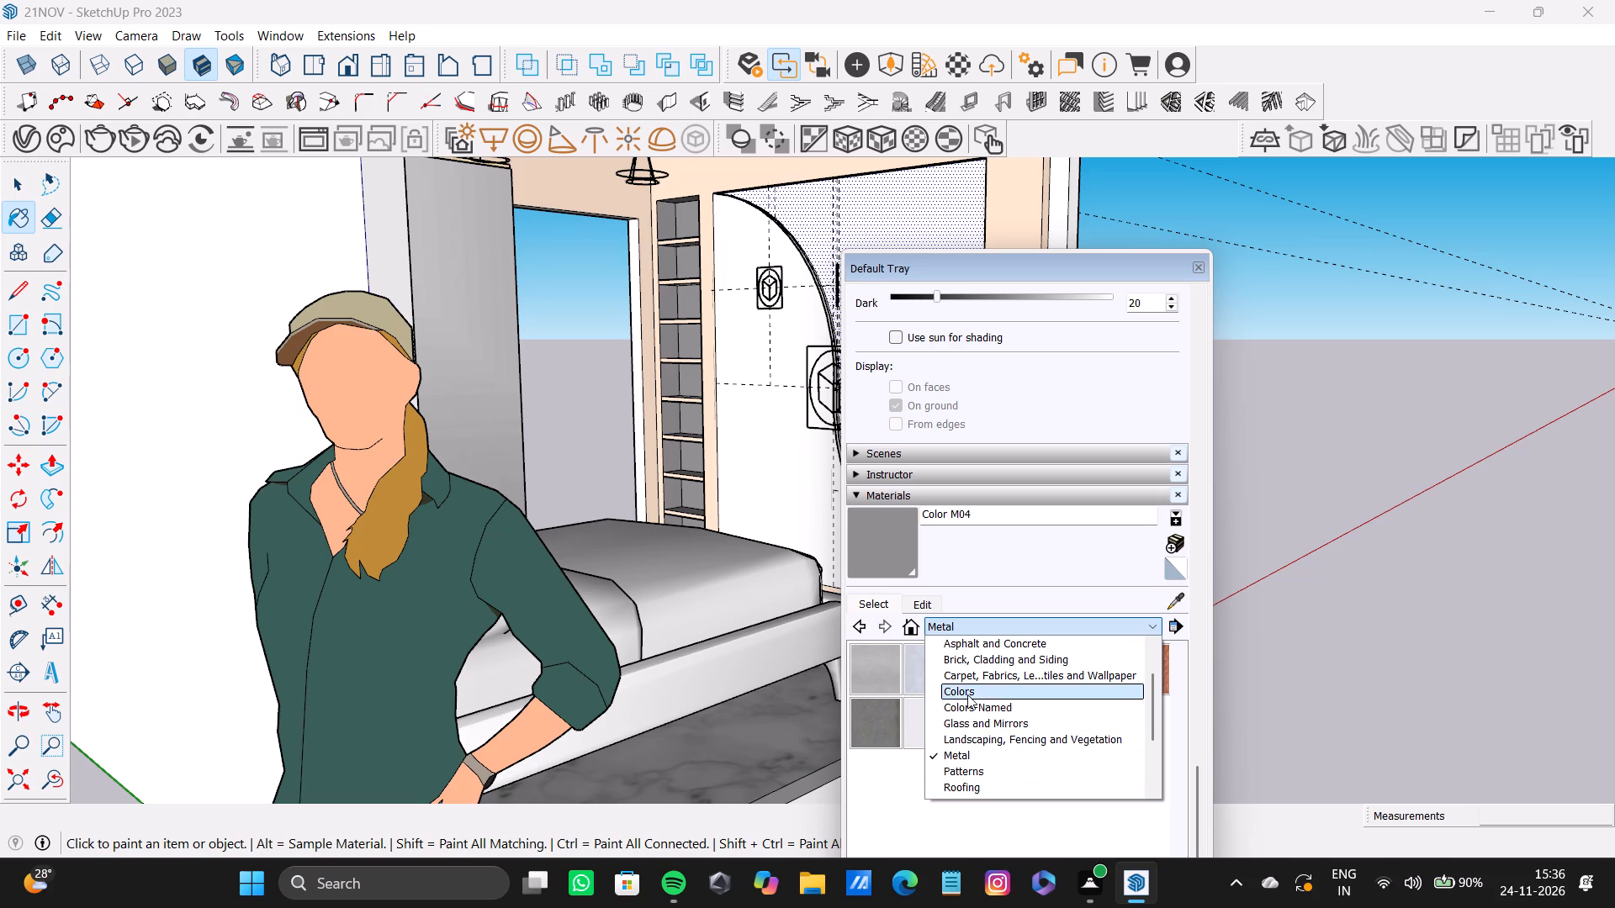
{"action": "left_click", "coordinate": [967, 710]}
{"action": "scroll", "coordinate": [966, 703], "scroll_direction": "down", "scroll_amount": 3}
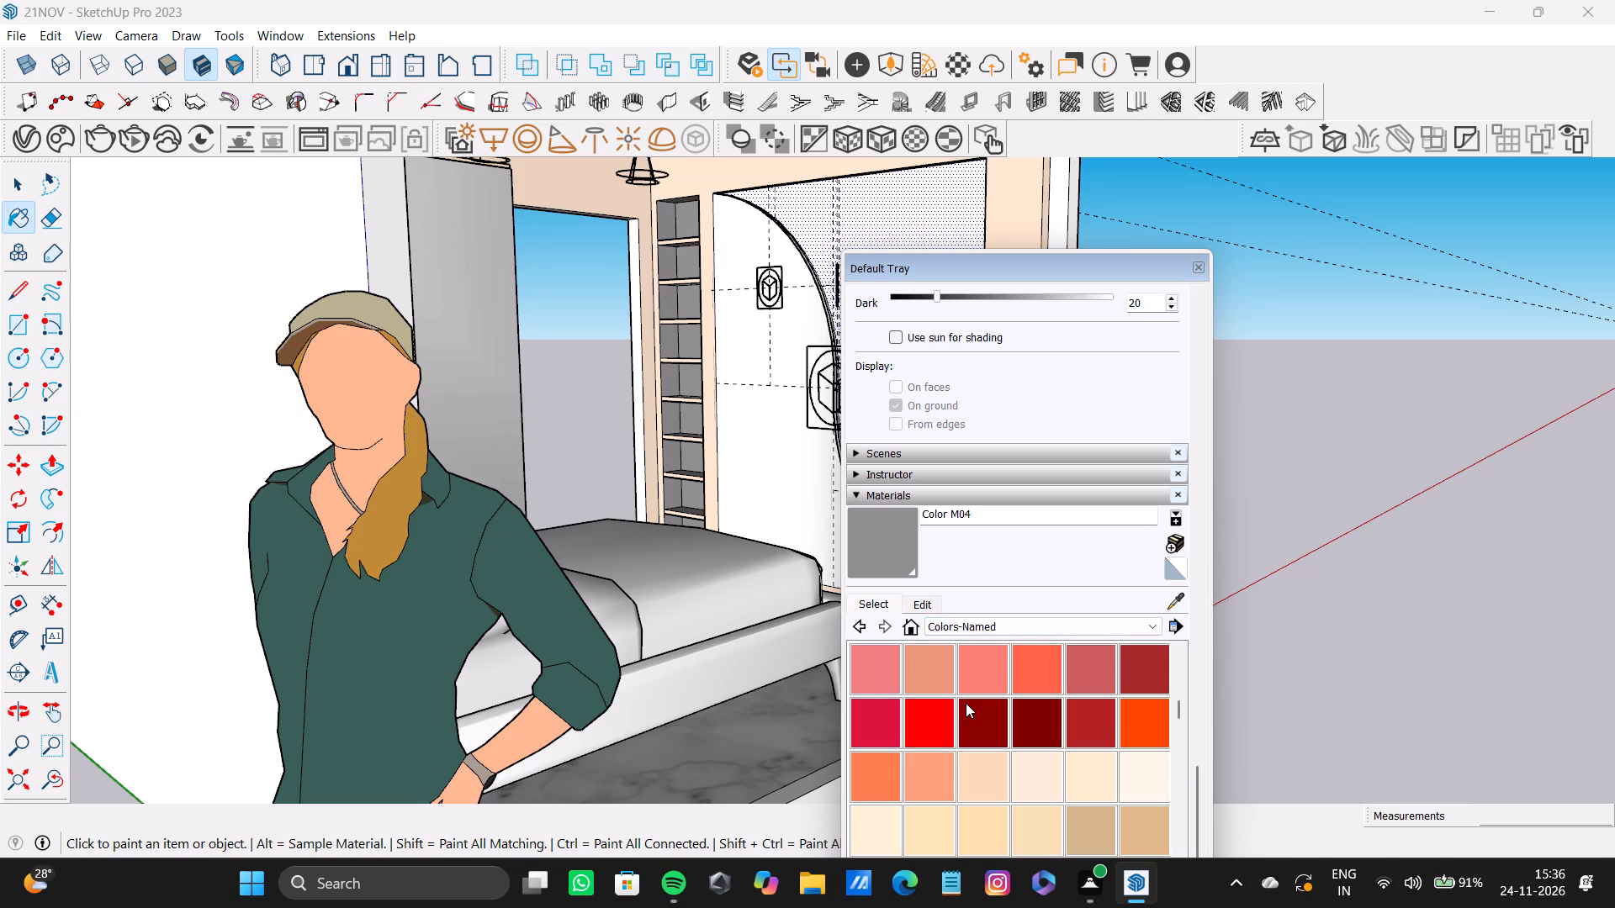
{"action": "scroll", "coordinate": [966, 703], "scroll_direction": "down", "scroll_amount": 2}
{"action": "left_click", "coordinate": [1103, 727]}
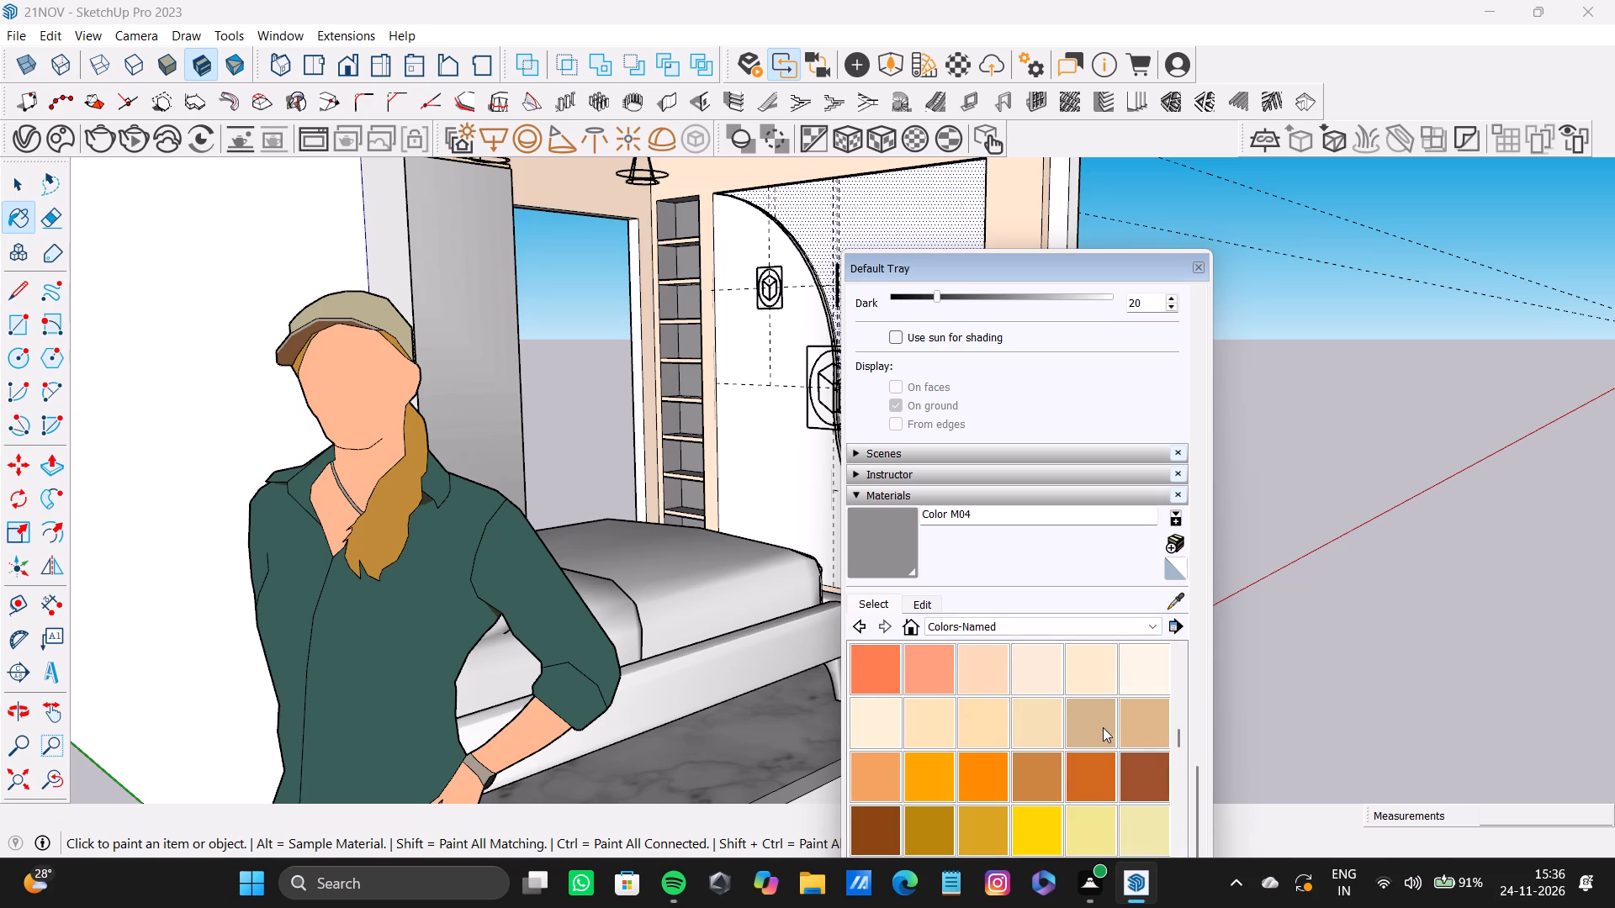
{"action": "left_click", "coordinate": [930, 219]}
{"action": "left_click", "coordinate": [777, 355]}
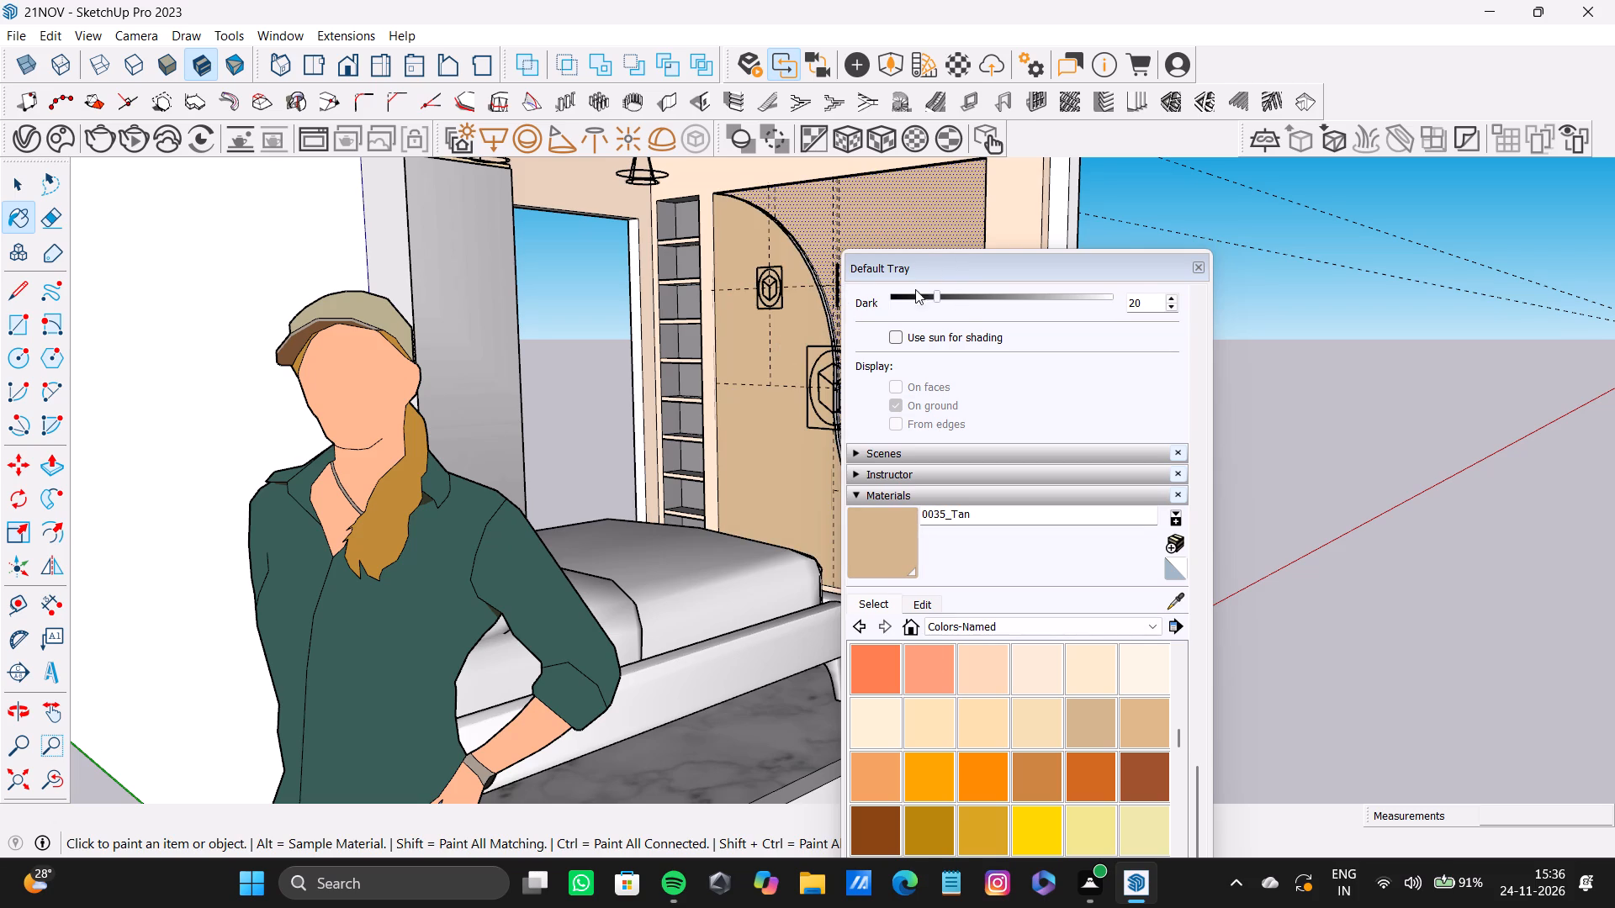
{"action": "scroll", "coordinate": [795, 280], "scroll_direction": "up", "scroll_amount": 9}
{"action": "key", "text": "space"}
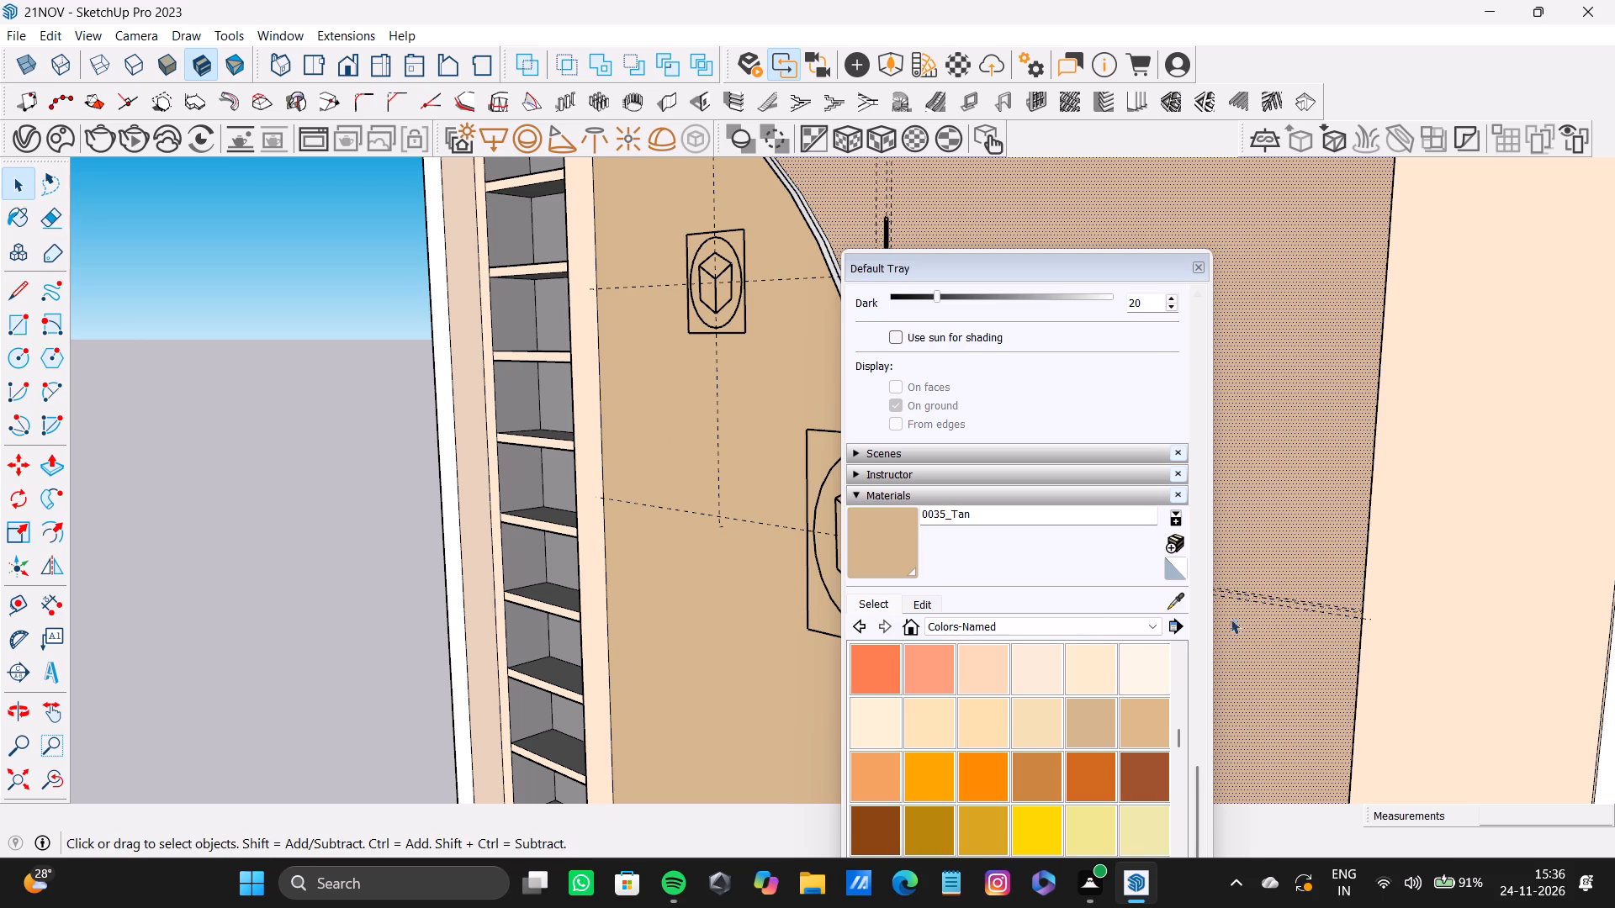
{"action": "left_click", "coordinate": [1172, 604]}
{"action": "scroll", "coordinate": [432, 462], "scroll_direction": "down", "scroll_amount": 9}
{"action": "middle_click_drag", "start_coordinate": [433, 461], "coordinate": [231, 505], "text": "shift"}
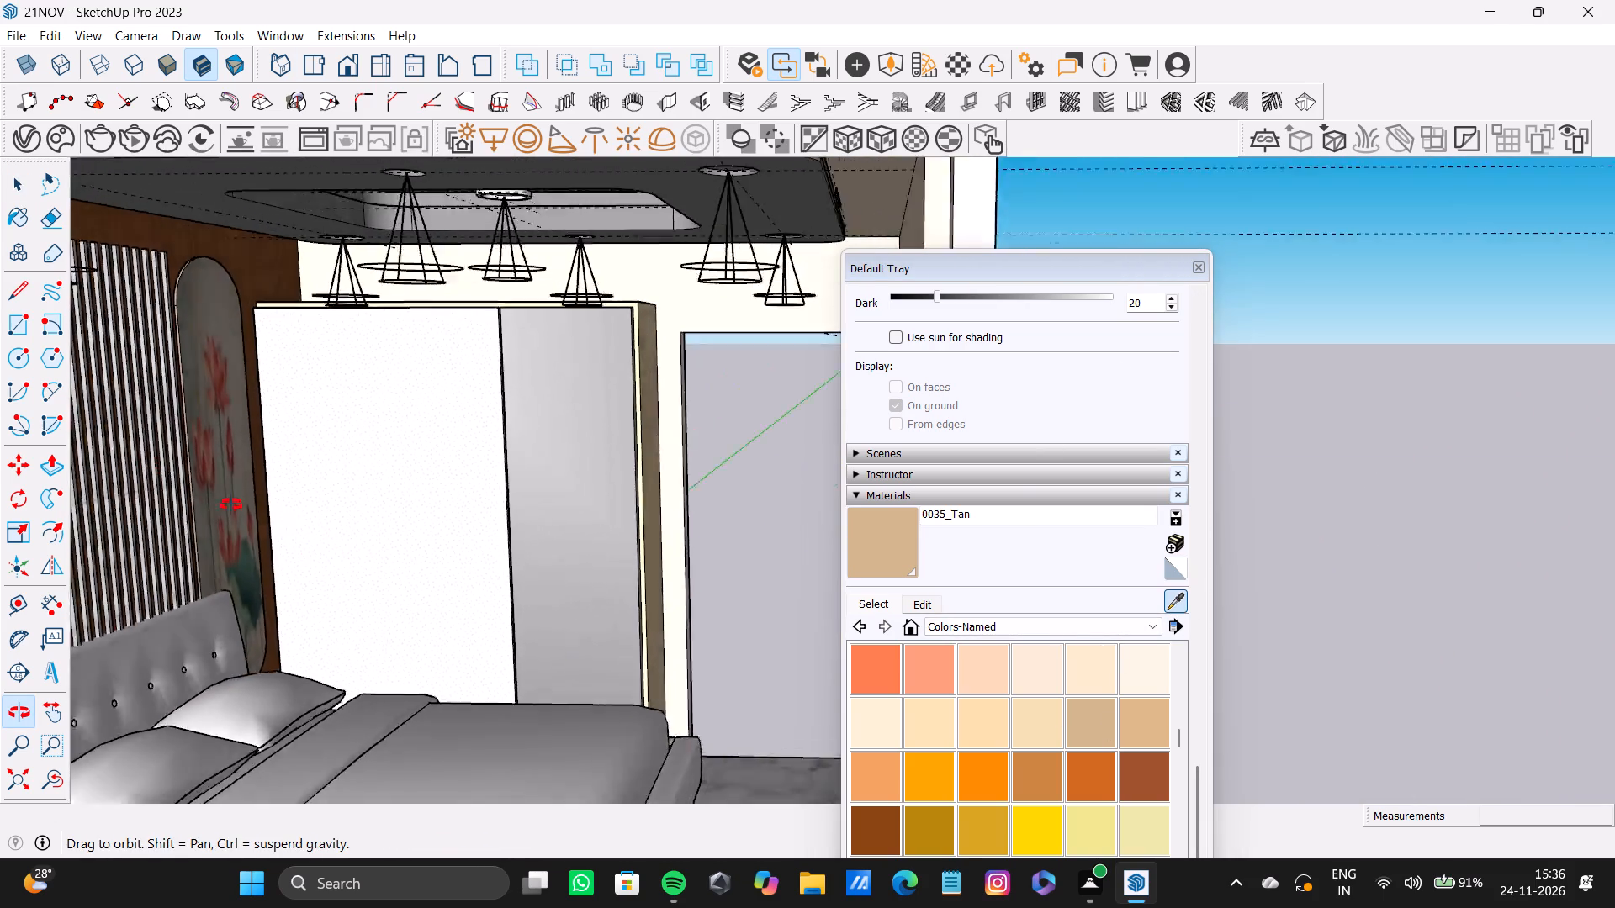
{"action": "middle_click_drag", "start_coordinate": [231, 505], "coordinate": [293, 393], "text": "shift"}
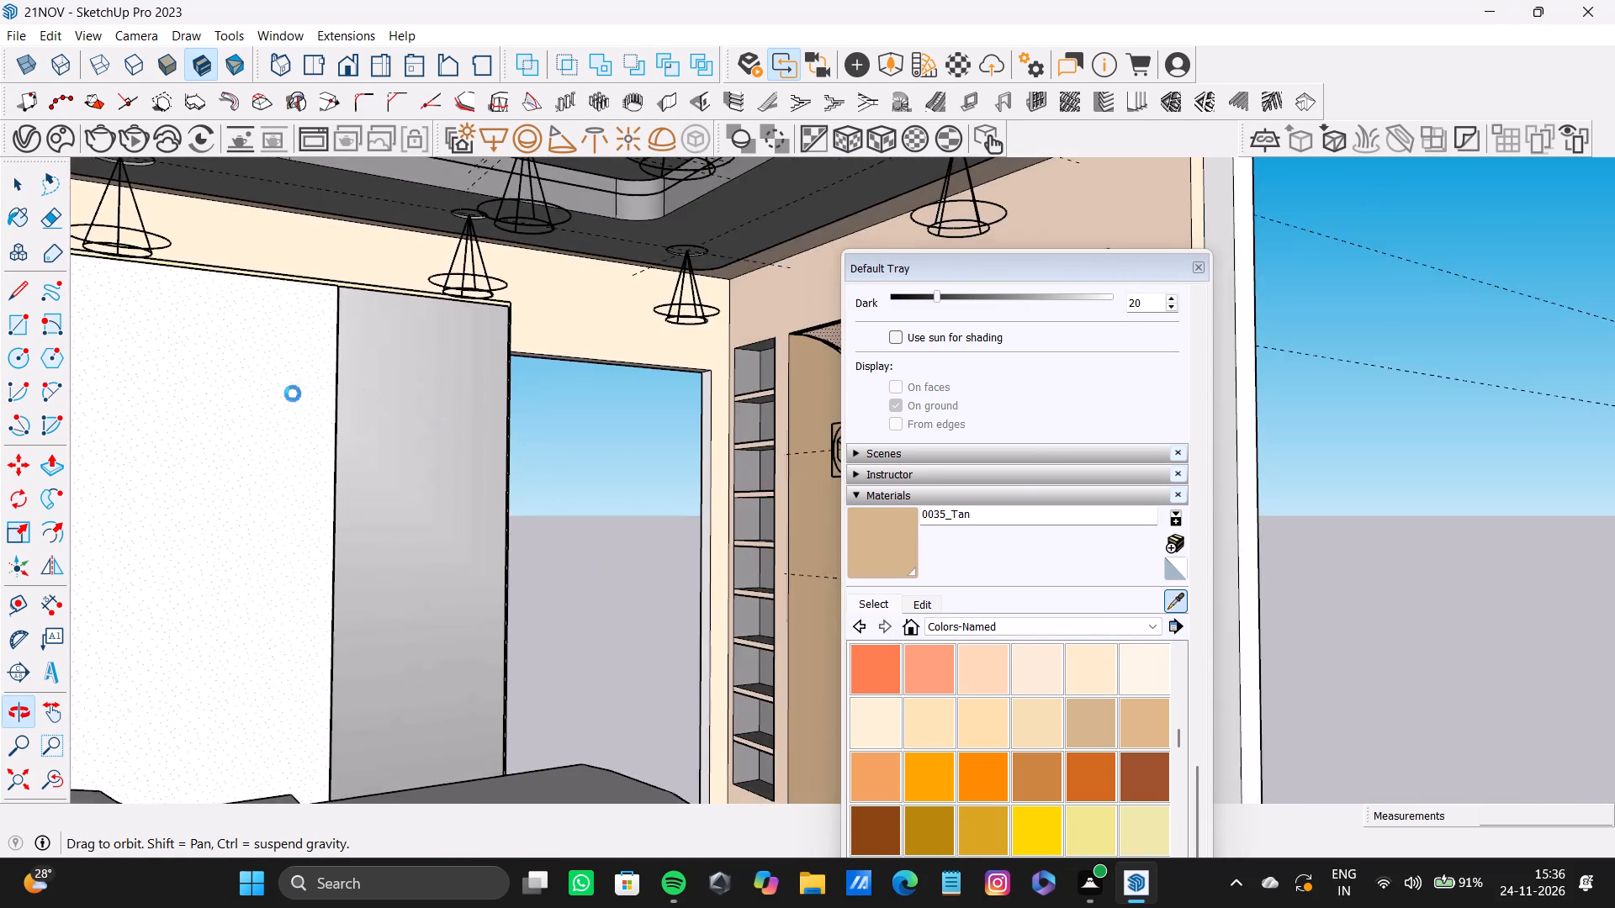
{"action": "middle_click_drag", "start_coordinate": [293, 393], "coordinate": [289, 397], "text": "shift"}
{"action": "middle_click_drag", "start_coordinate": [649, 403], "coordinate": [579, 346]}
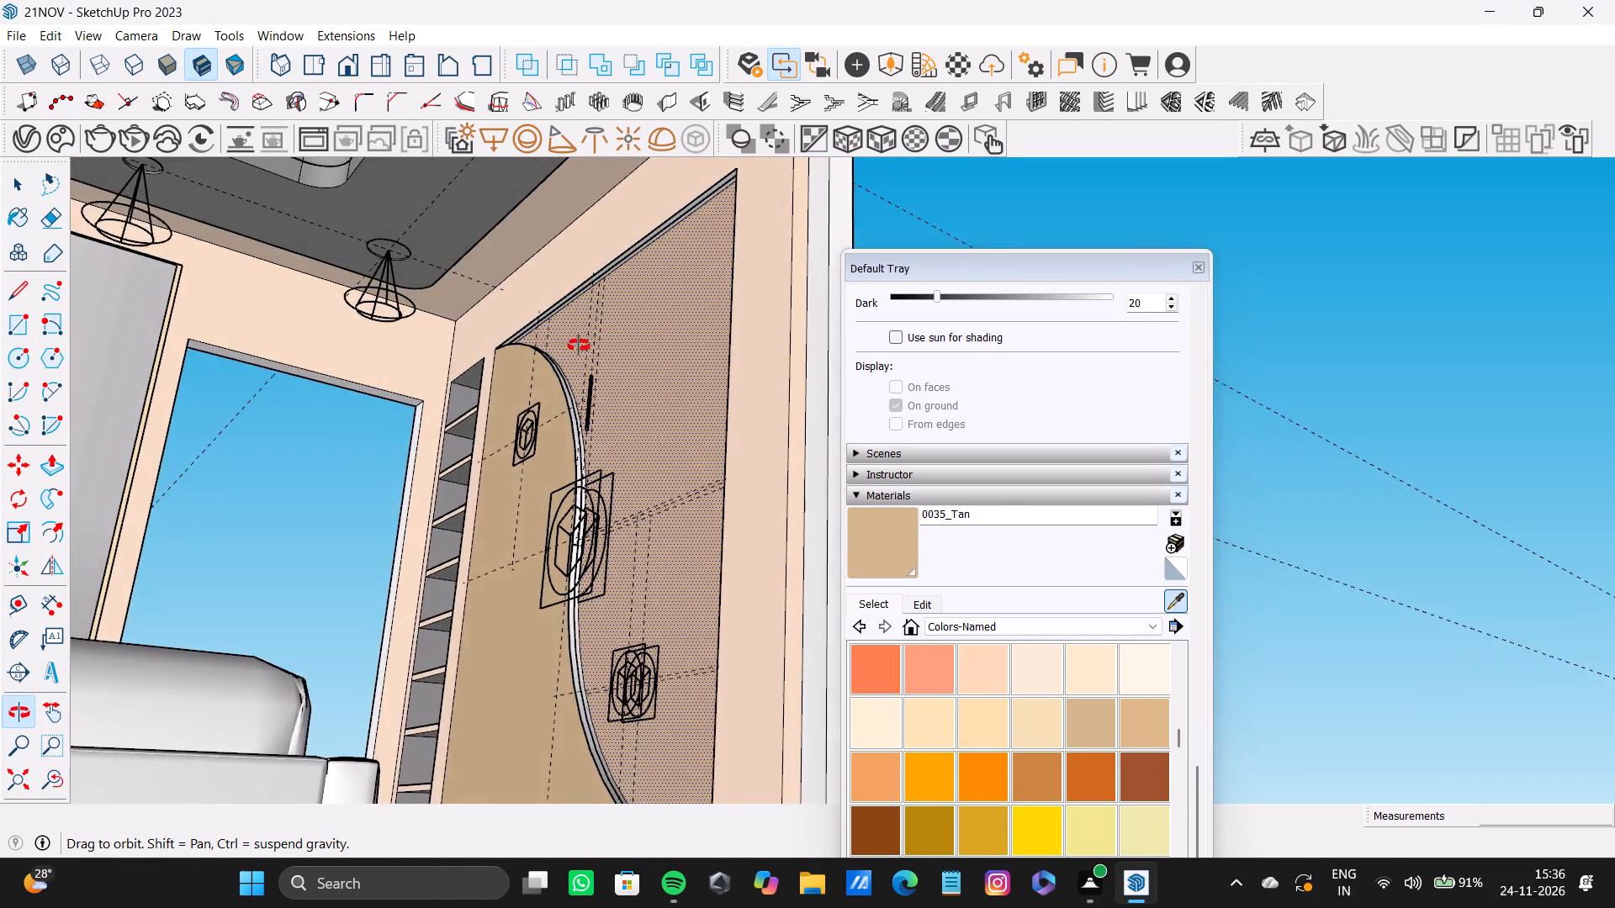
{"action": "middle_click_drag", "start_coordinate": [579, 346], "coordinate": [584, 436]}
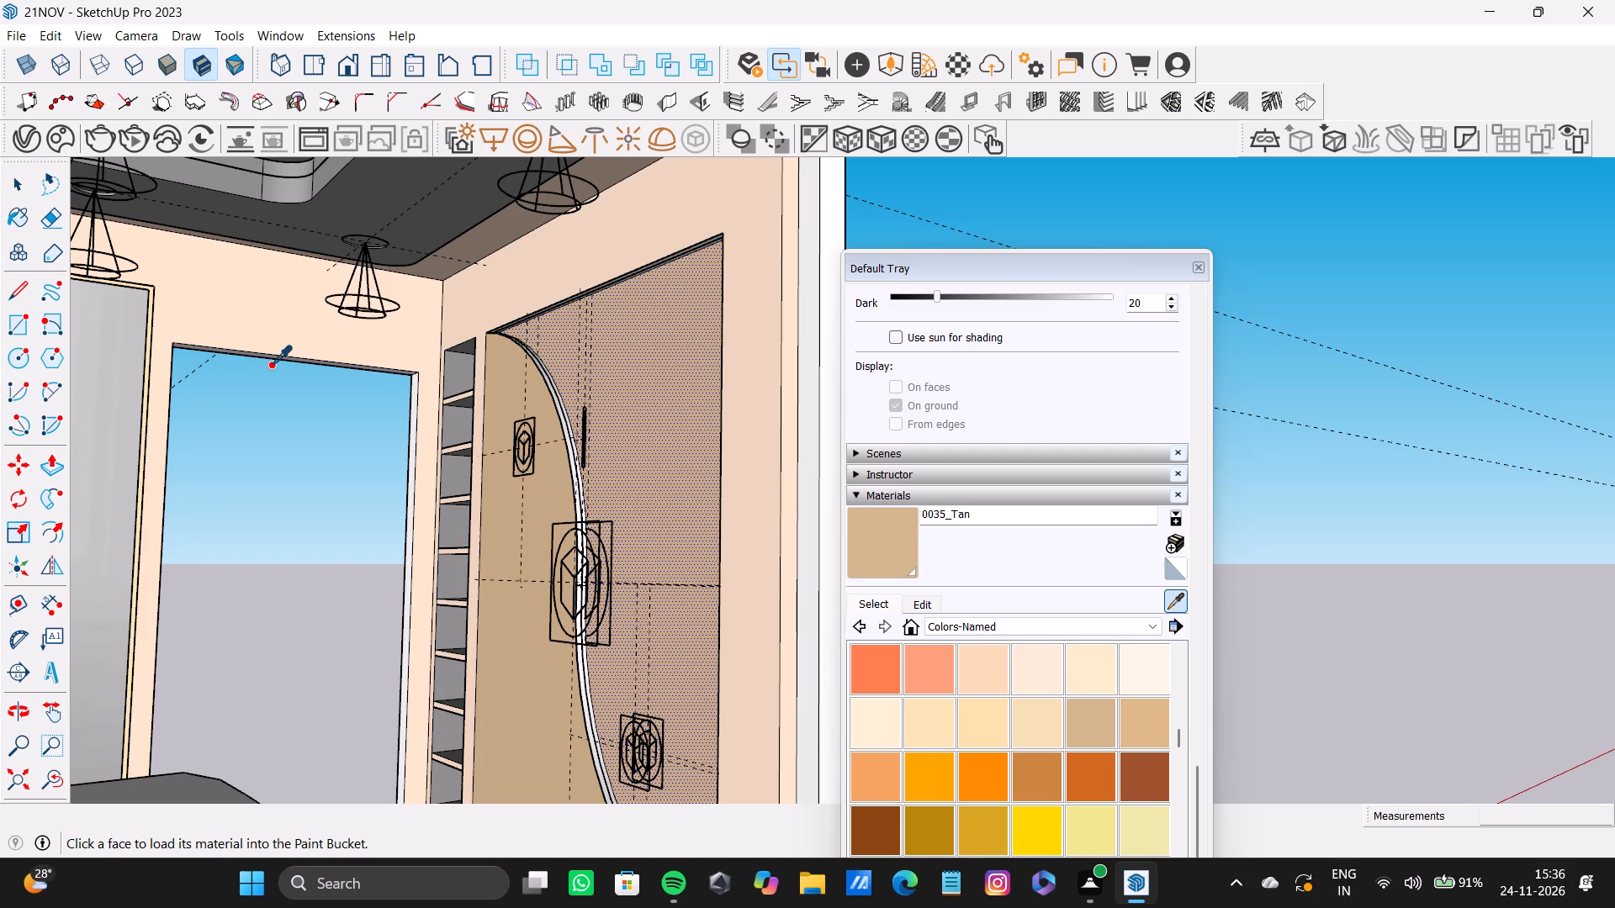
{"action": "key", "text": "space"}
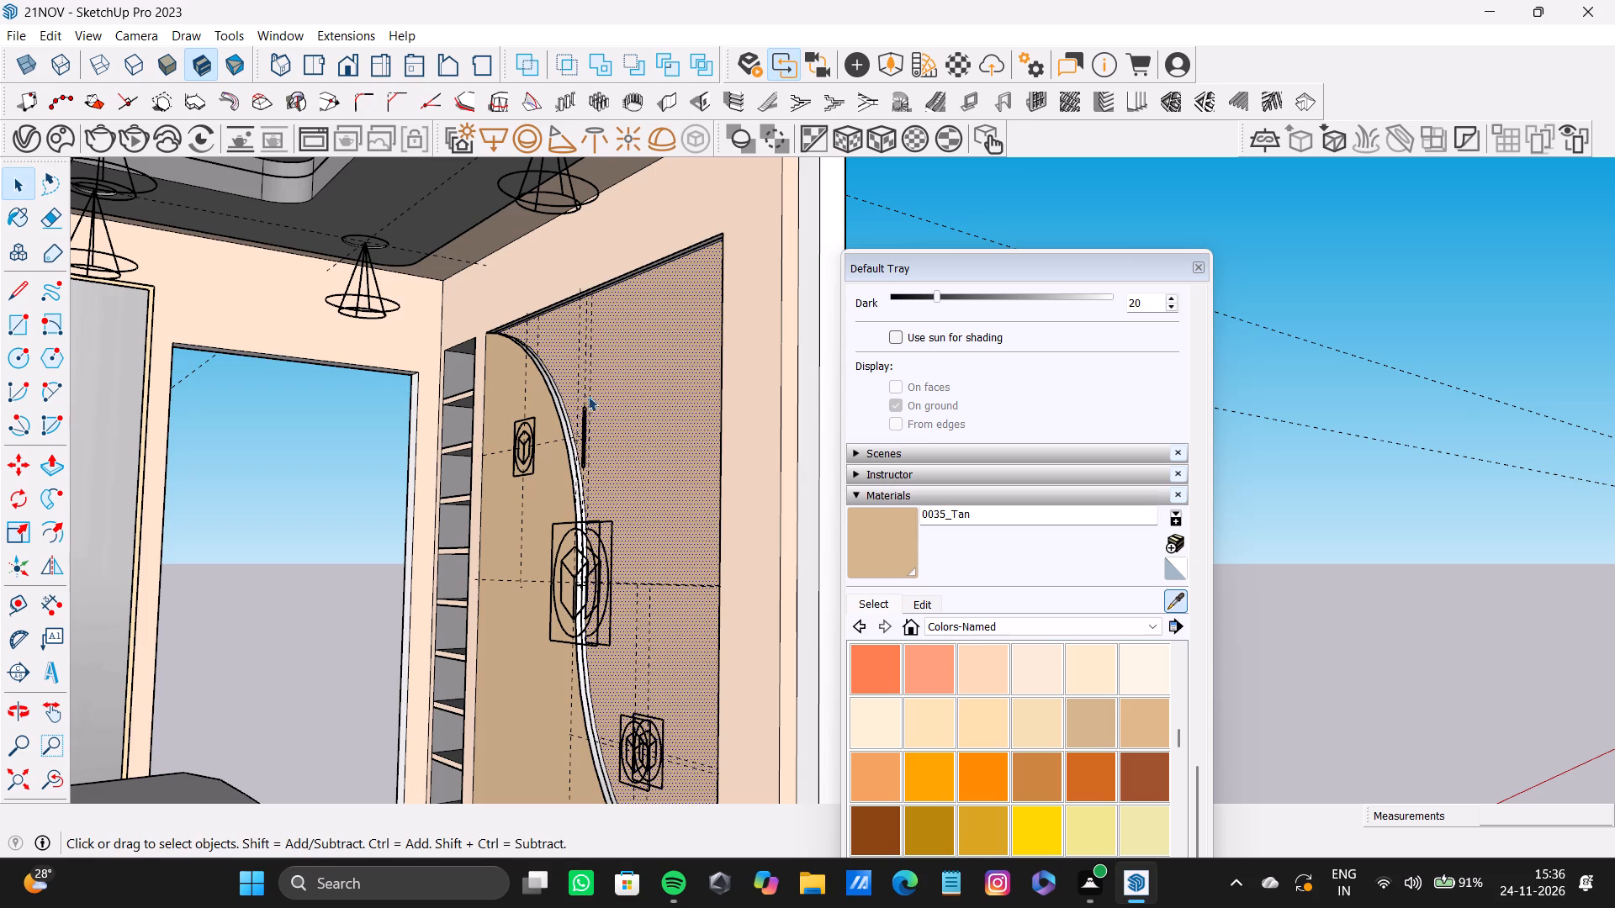
Paint both faces of the curved strip dividing the tan panel with Color C01, sampled from the adjoining wall above the doorway, and deselect.
{"action": "scroll", "coordinate": [575, 400], "scroll_direction": "up", "scroll_amount": 20}
{"action": "scroll", "coordinate": [575, 400], "scroll_direction": "up", "scroll_amount": 1}
{"action": "left_click", "coordinate": [582, 430], "text": "shift"}
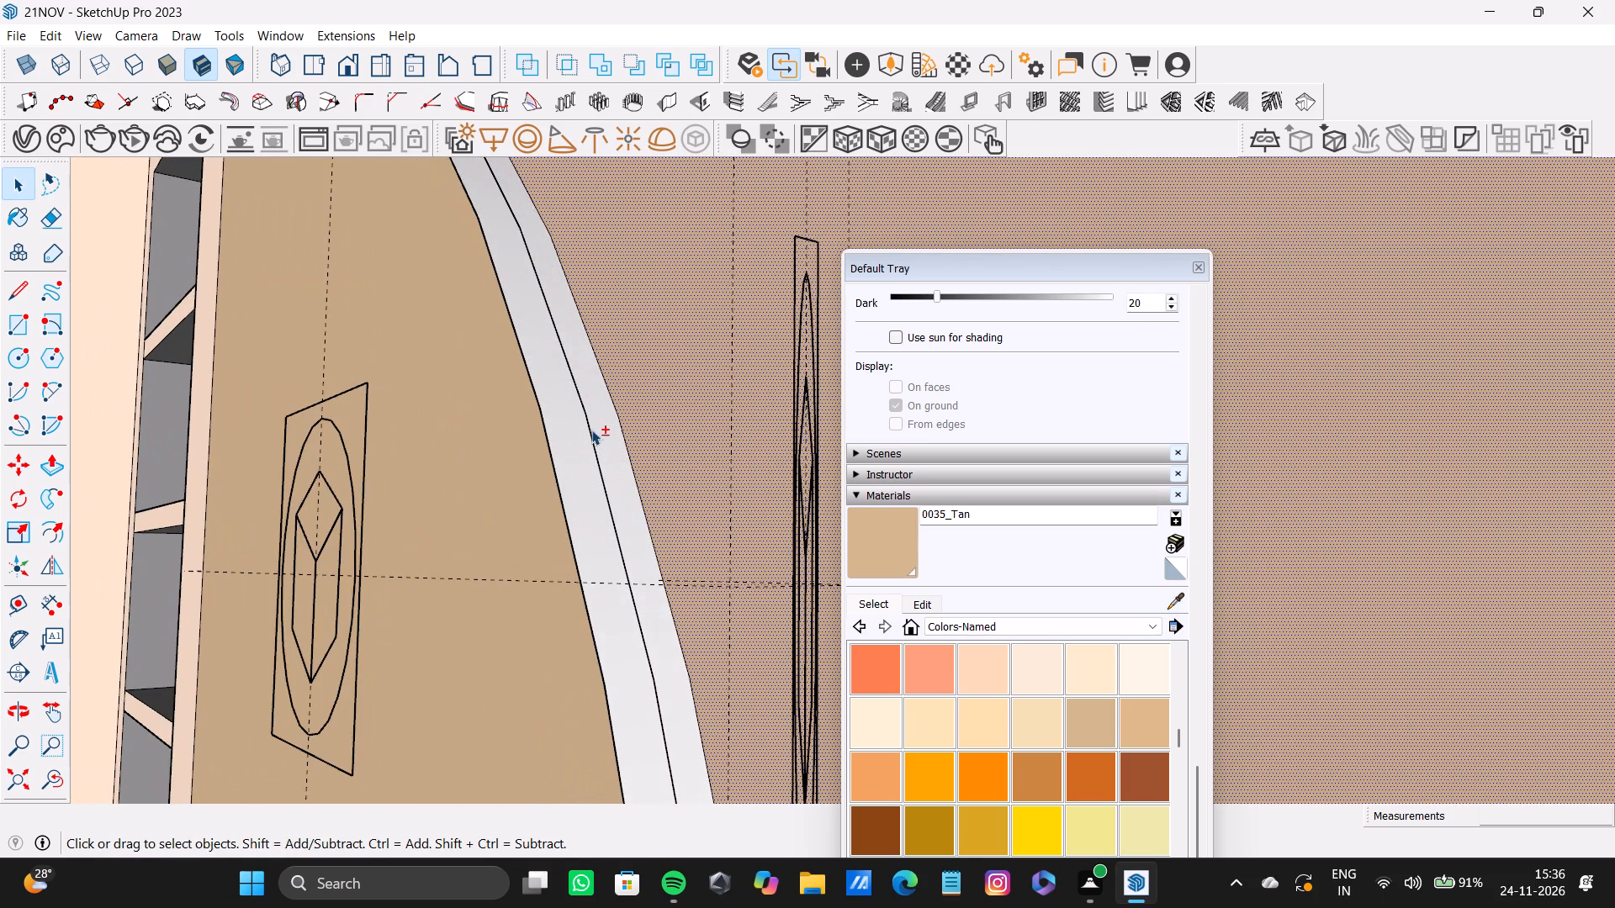
{"action": "left_click", "coordinate": [605, 431]}
{"action": "left_click", "coordinate": [584, 439], "text": "shift"}
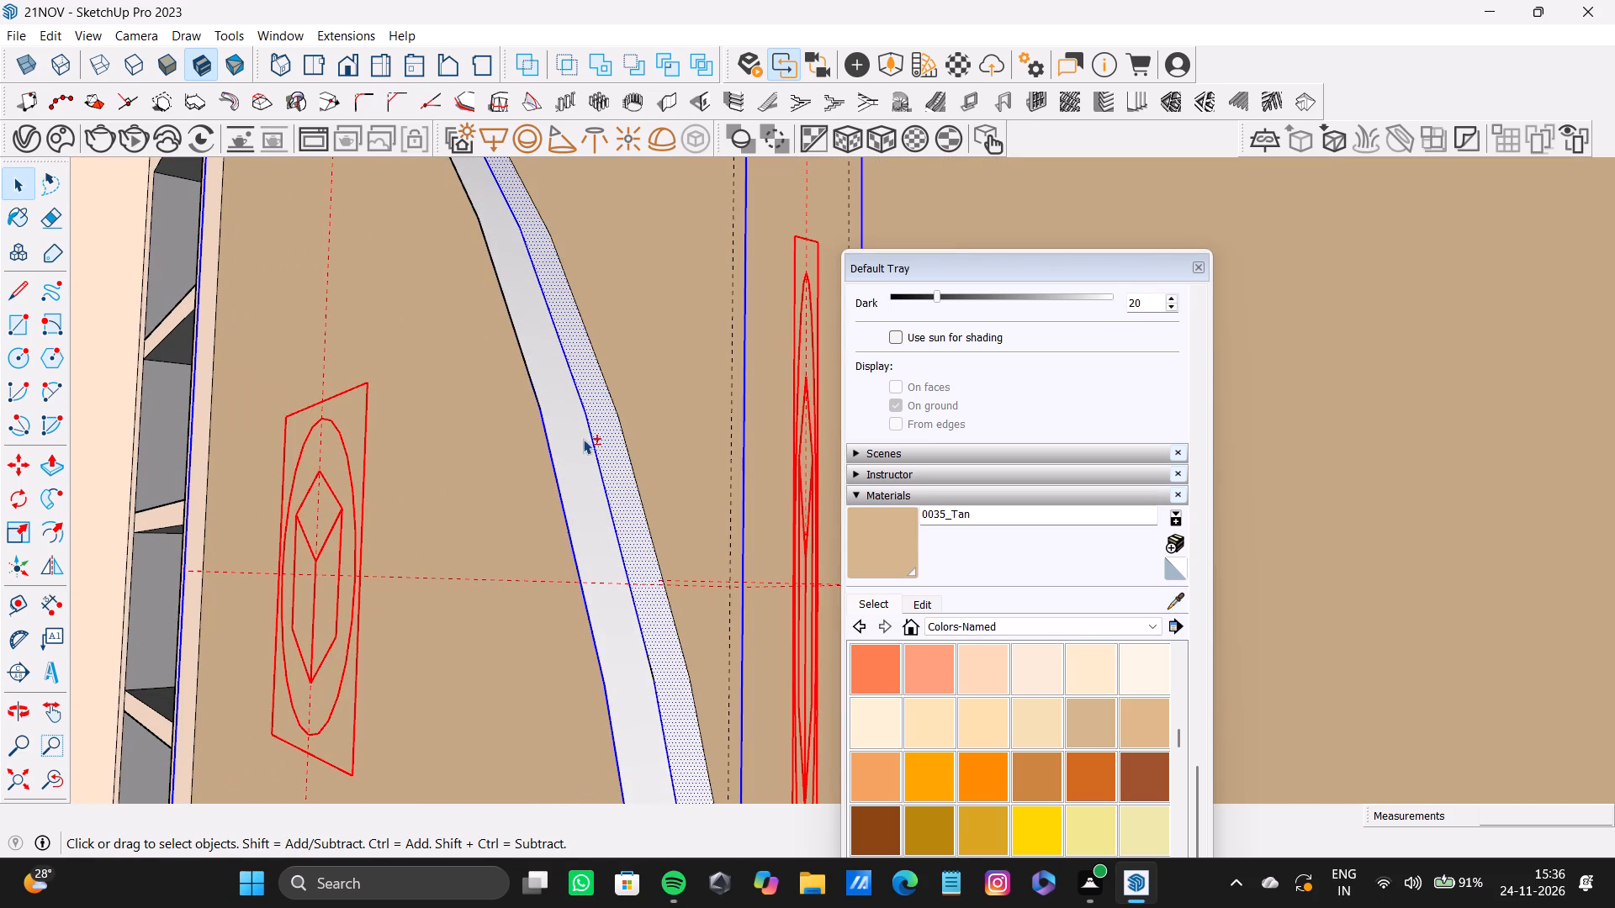
{"action": "scroll", "coordinate": [616, 492], "scroll_direction": "down", "scroll_amount": 8}
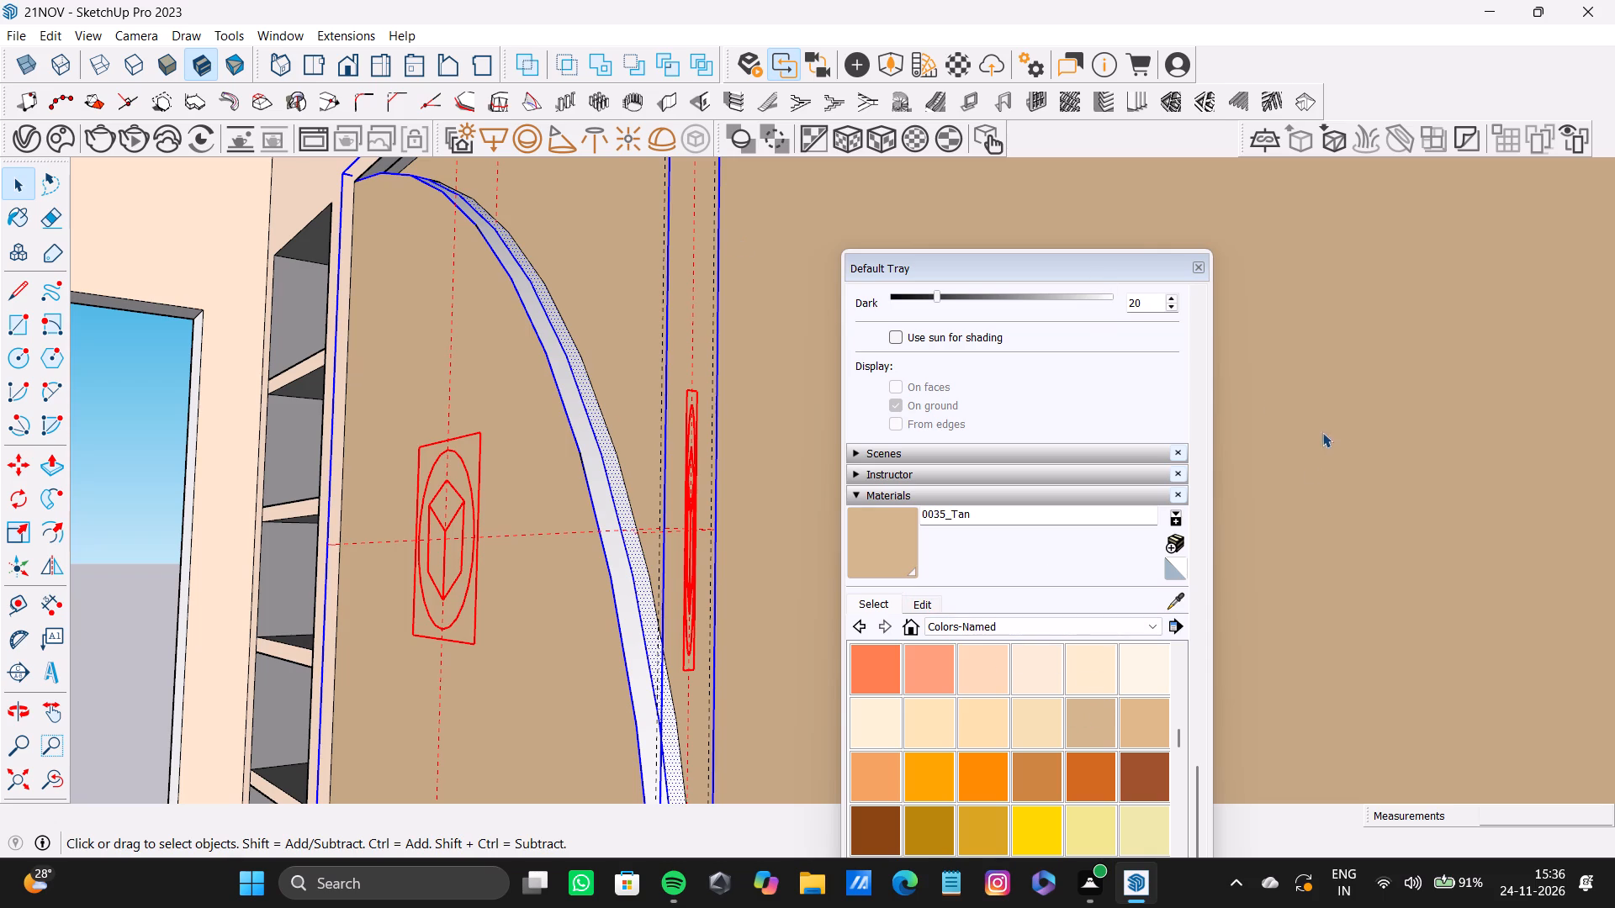
{"action": "left_click", "coordinate": [1173, 599]}
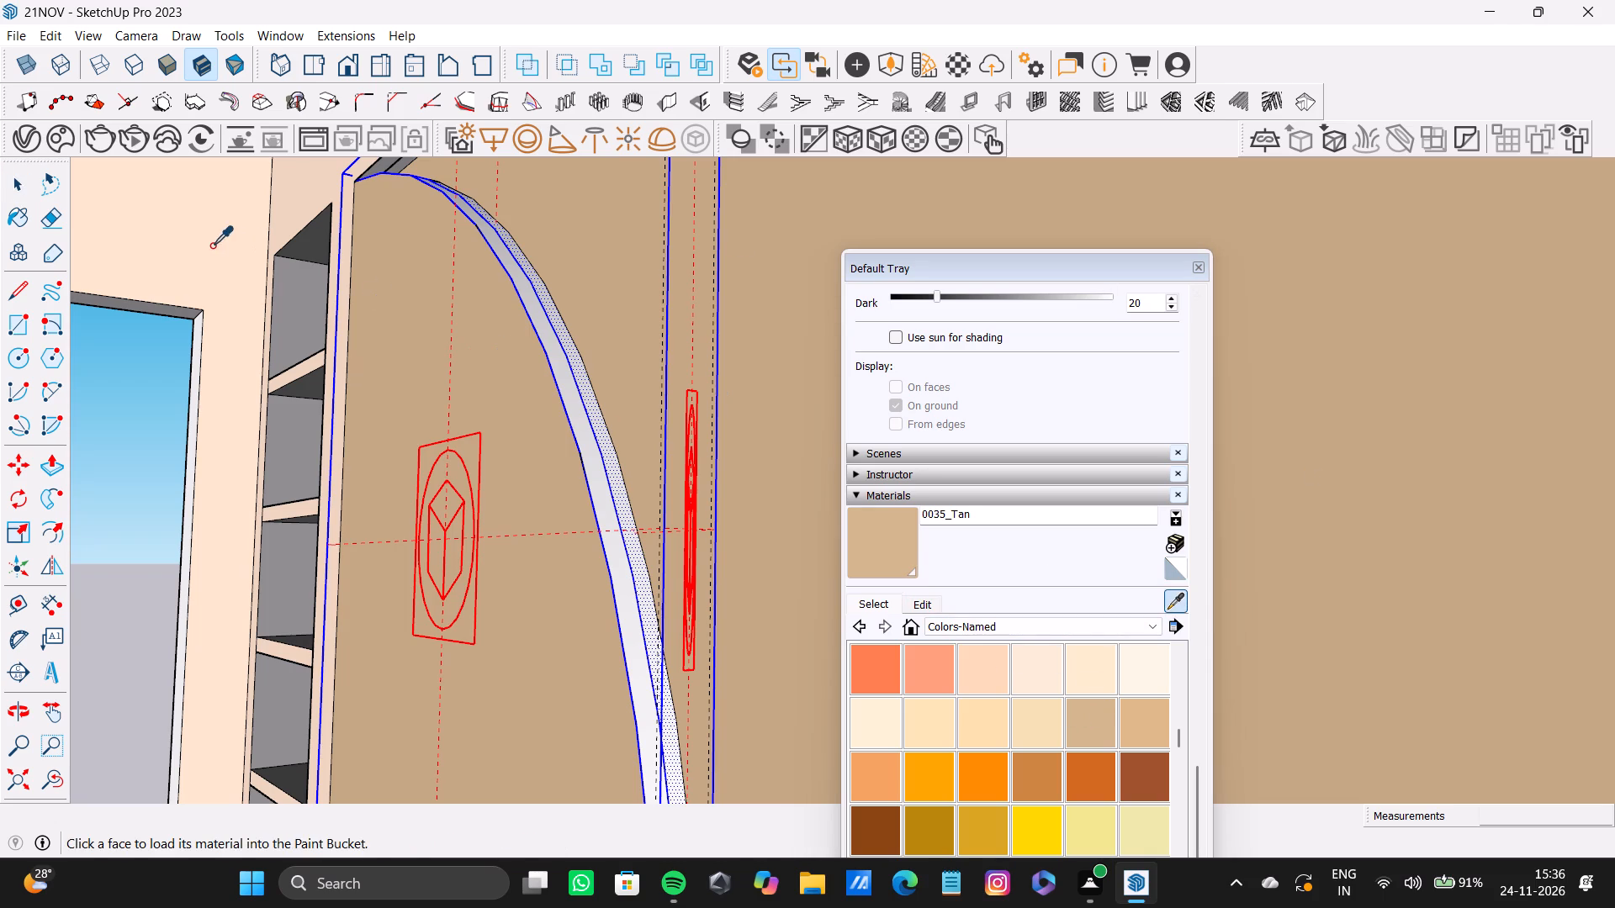
{"action": "left_click", "coordinate": [212, 245]}
{"action": "scroll", "coordinate": [574, 373], "scroll_direction": "up", "scroll_amount": 8}
{"action": "left_click", "coordinate": [582, 371]}
{"action": "scroll", "coordinate": [580, 368], "scroll_direction": "down", "scroll_amount": 5}
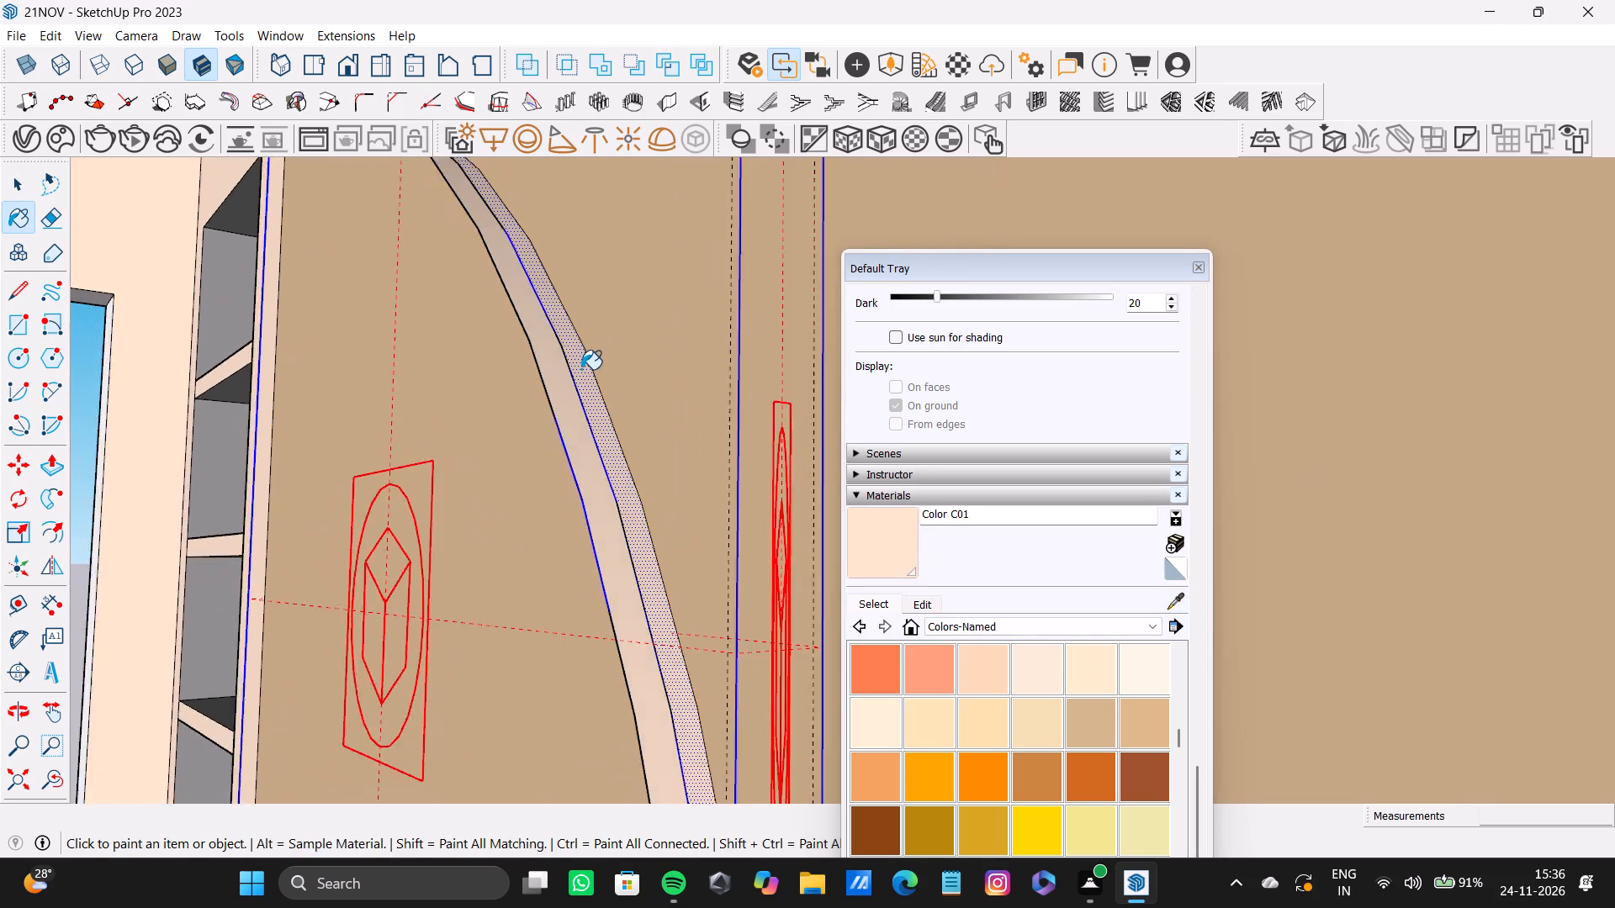
{"action": "scroll", "coordinate": [581, 369], "scroll_direction": "down", "scroll_amount": 8}
{"action": "key", "text": "space"}
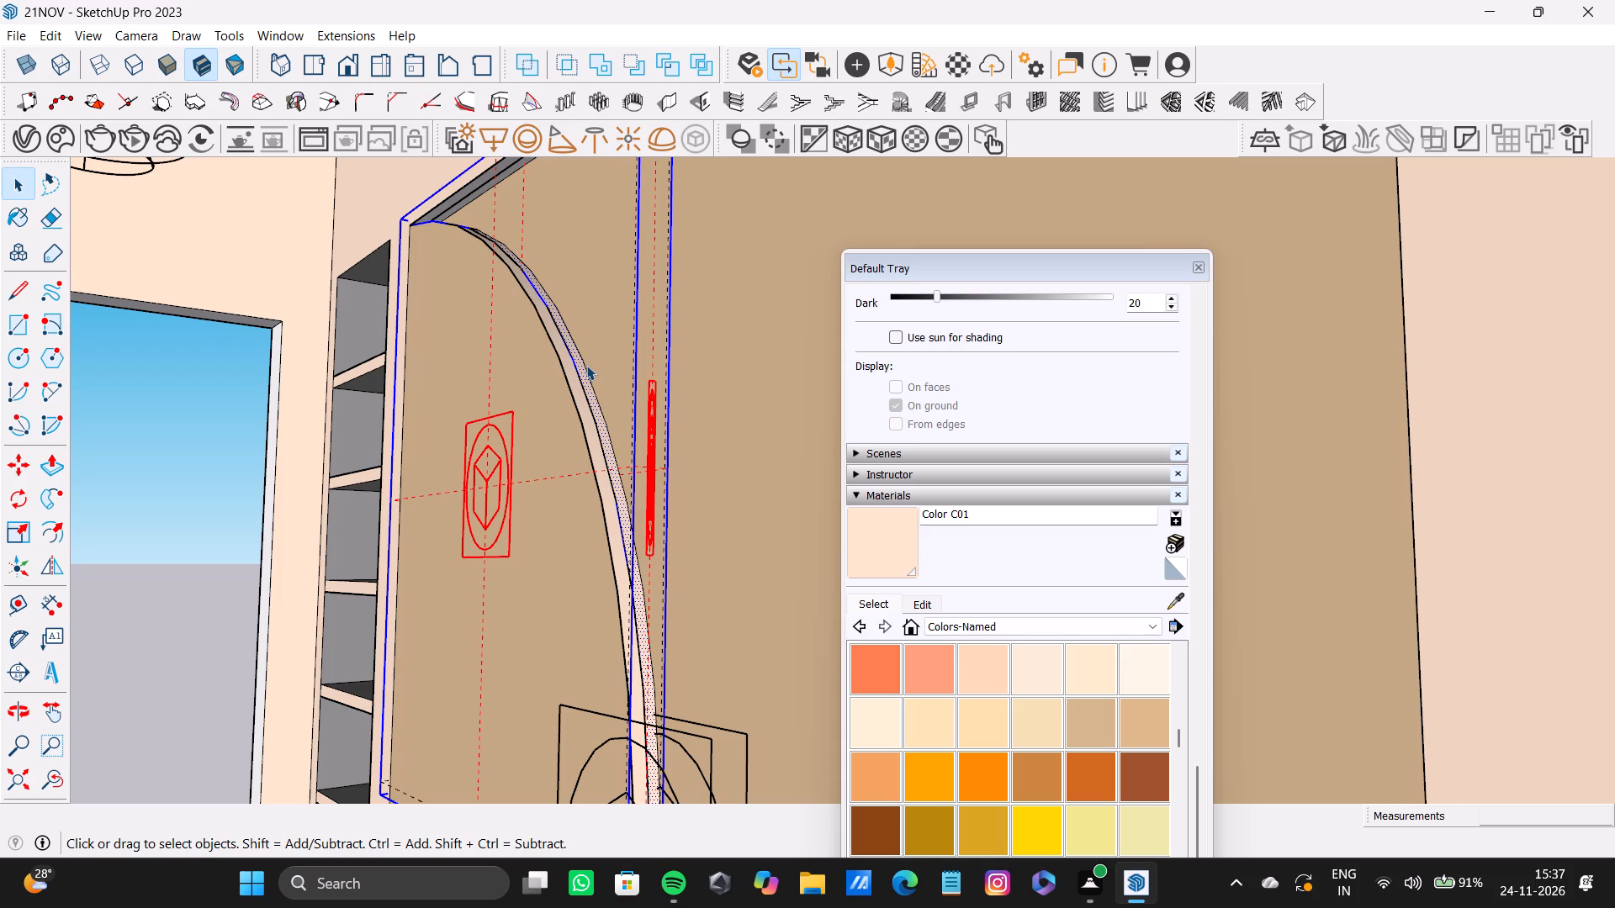
{"action": "key", "text": "space"}
{"action": "left_click", "coordinate": [130, 385]}
Examine the painted feature wall and the furnished room with the bed from several angles.
{"action": "scroll", "coordinate": [251, 397], "scroll_direction": "down", "scroll_amount": 11}
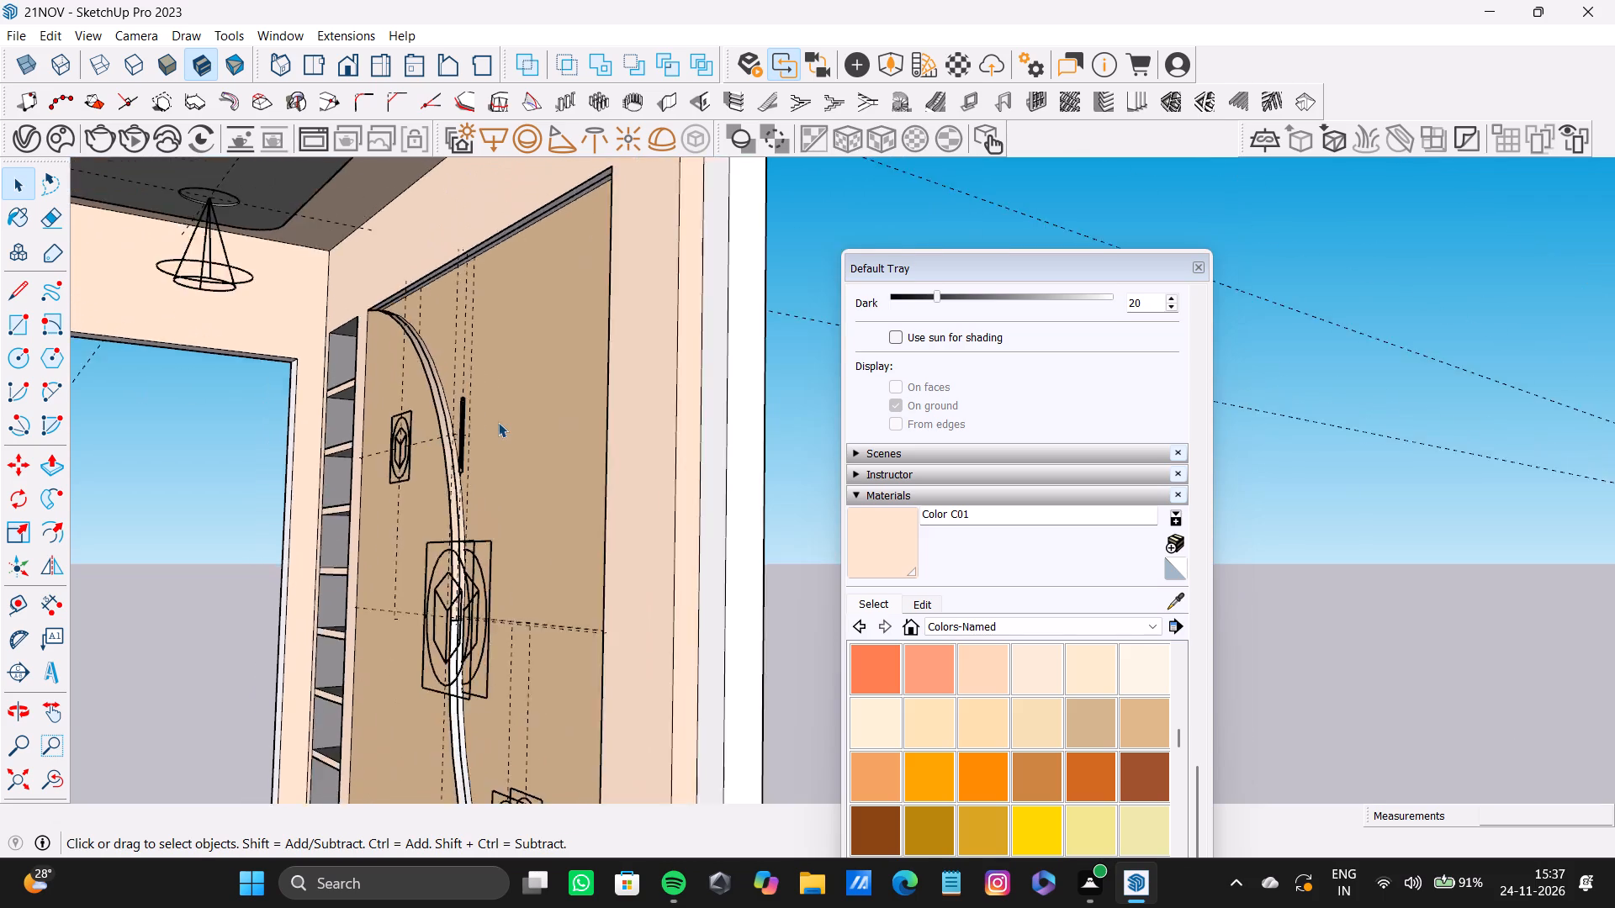
{"action": "scroll", "coordinate": [498, 422], "scroll_direction": "down", "scroll_amount": 3}
{"action": "middle_click_drag", "start_coordinate": [498, 430], "coordinate": [489, 544]}
{"action": "scroll", "coordinate": [489, 536], "scroll_direction": "down", "scroll_amount": 1}
{"action": "key", "text": "space"}
{"action": "left_click", "coordinate": [781, 267]}
{"action": "middle_click_drag", "start_coordinate": [600, 430], "coordinate": [495, 300]}
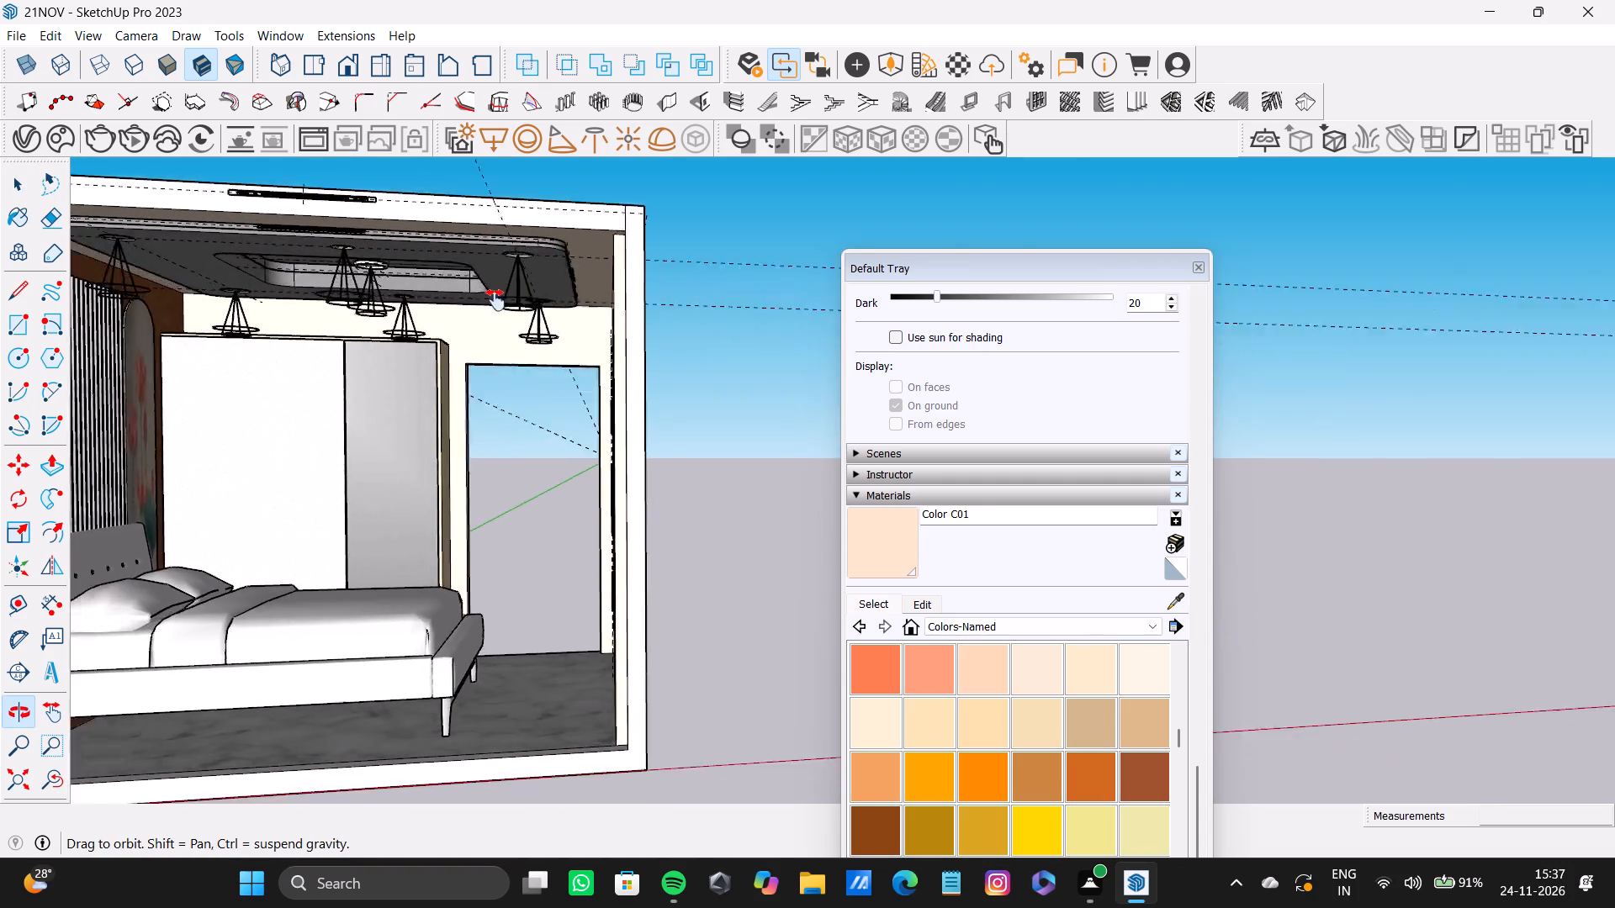
{"action": "middle_click_drag", "start_coordinate": [495, 300], "coordinate": [509, 472]}
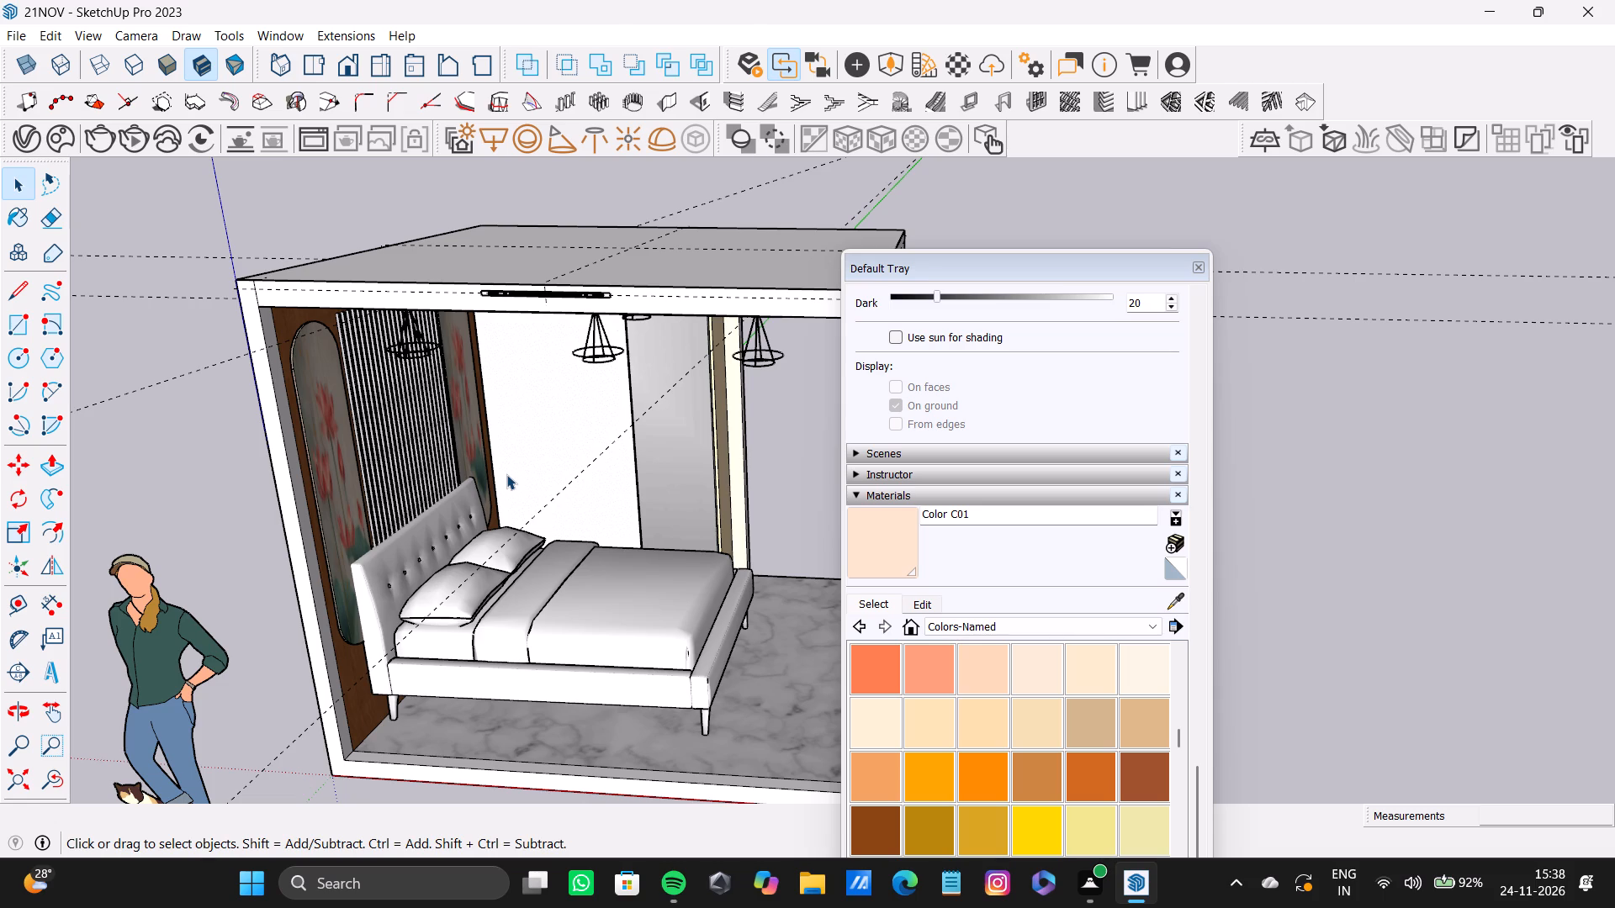
Close the Default Tray so the whole room model can be seen.
{"action": "left_click", "coordinate": [1192, 267]}
{"action": "scroll", "coordinate": [644, 565], "scroll_direction": "down", "scroll_amount": 7}
{"action": "middle_click", "coordinate": [643, 566], "text": "shift"}
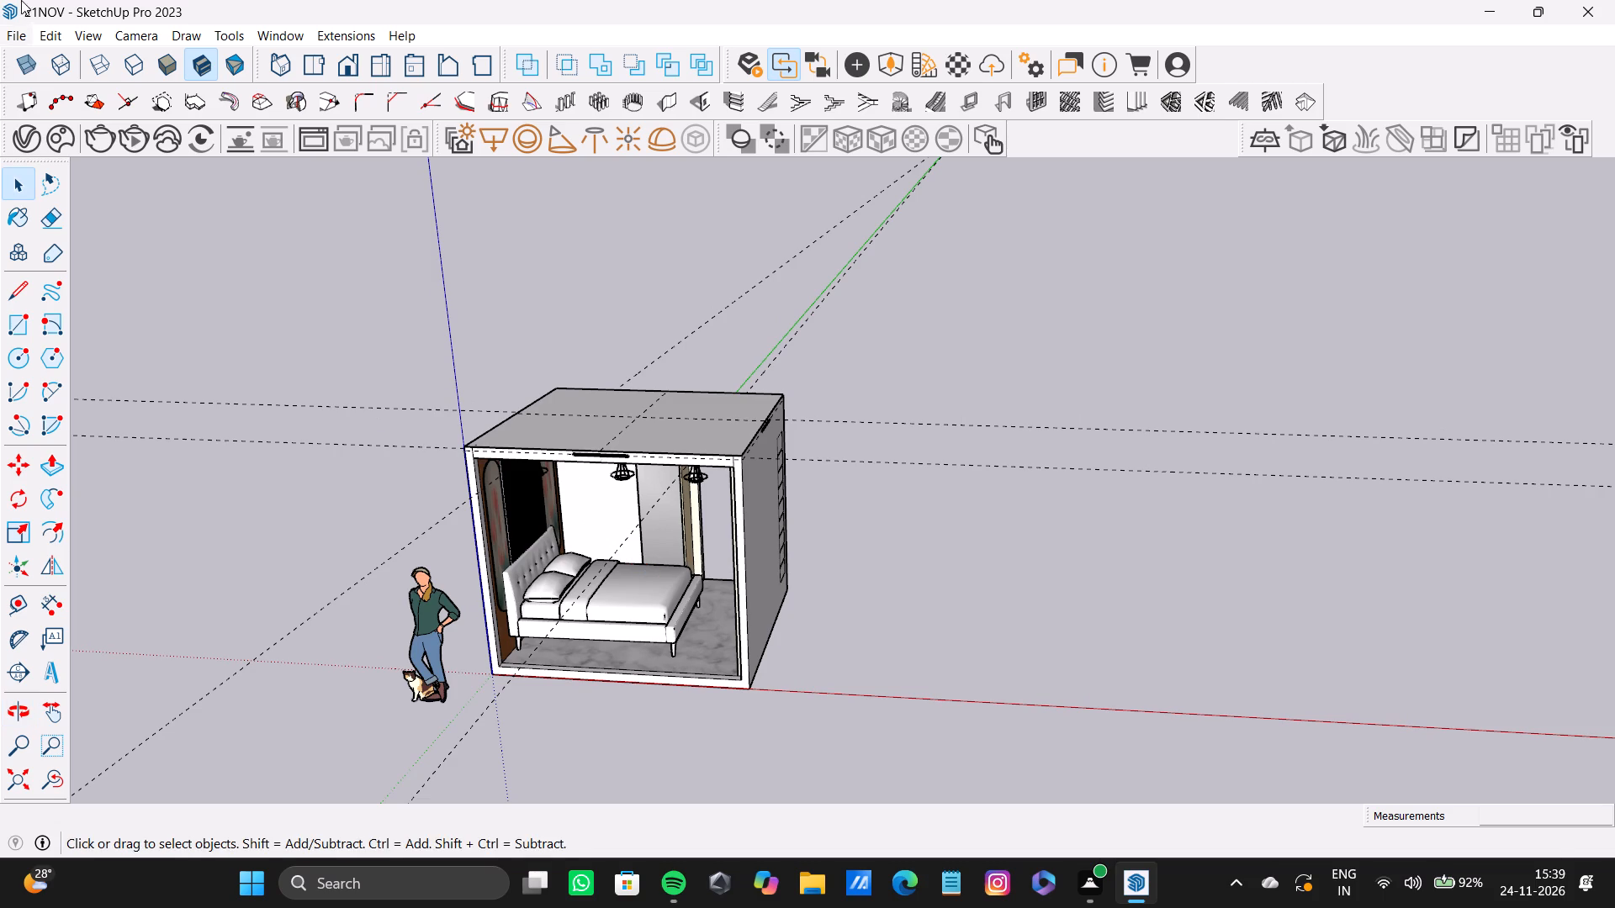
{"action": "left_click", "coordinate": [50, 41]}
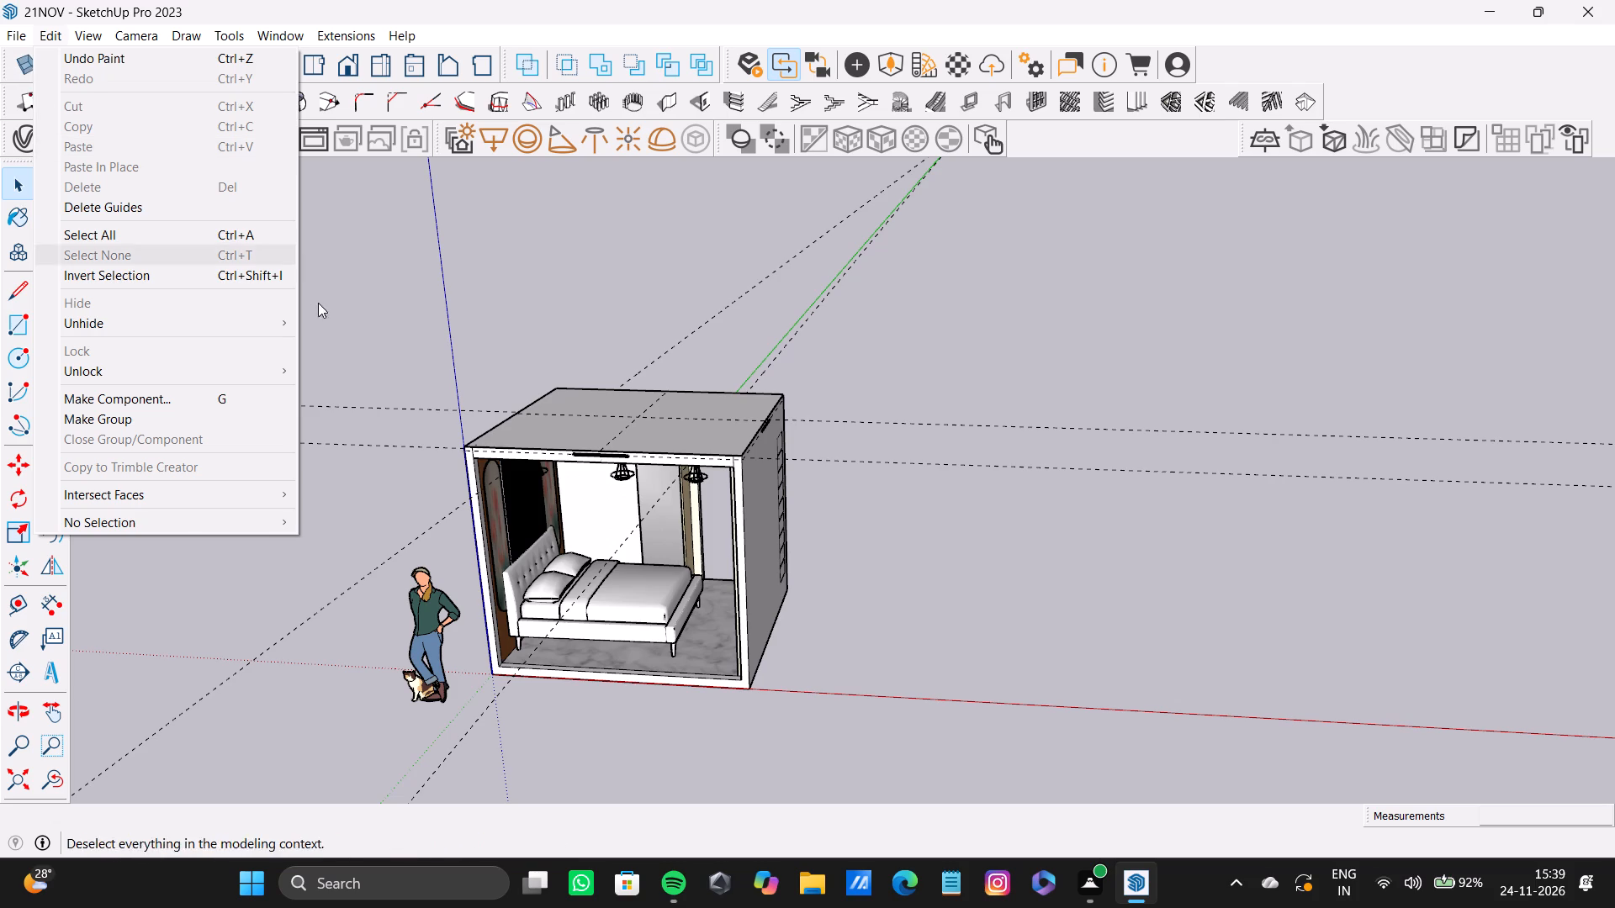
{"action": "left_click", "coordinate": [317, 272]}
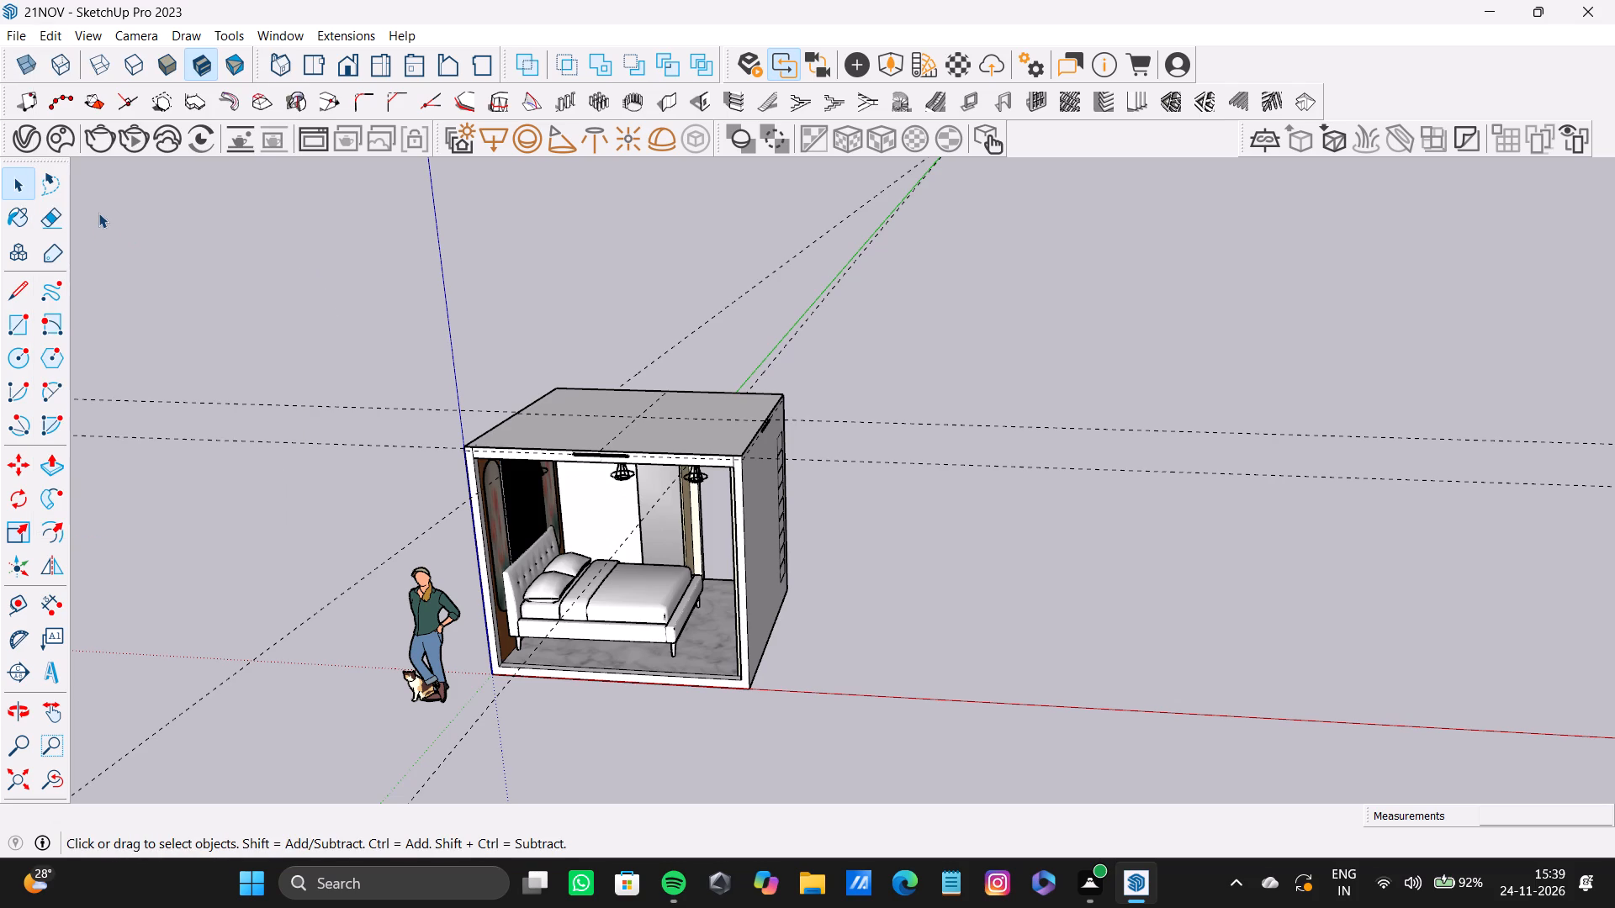
Search the Chaos Cosmos asset library for "plant", replacing the earlier bed search.
{"action": "left_click", "coordinate": [57, 135]}
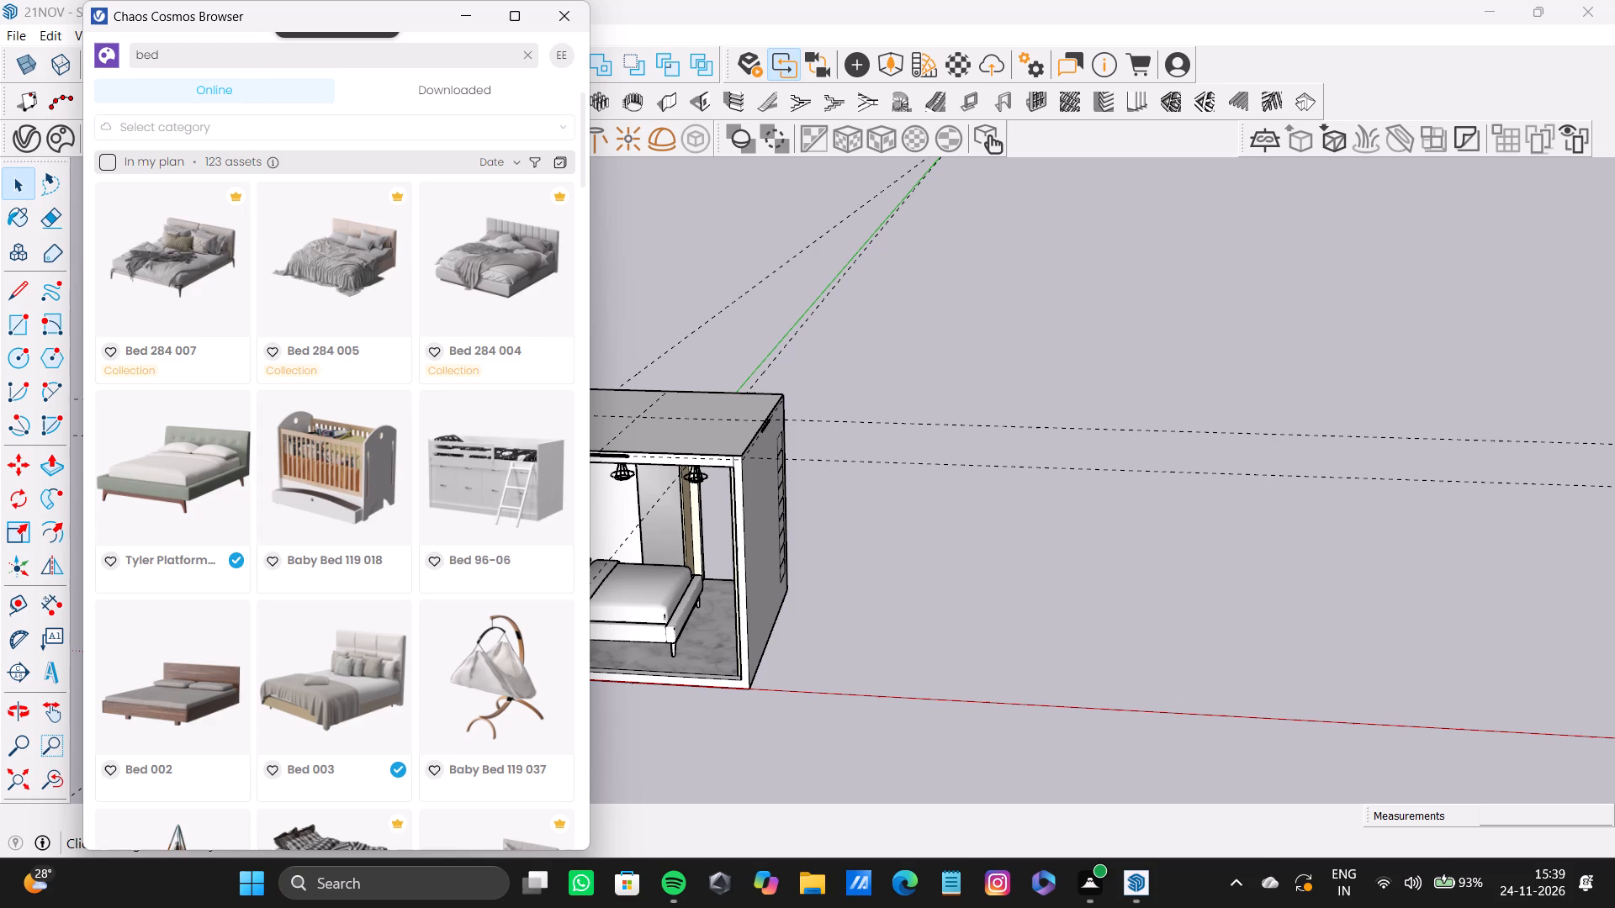
{"action": "left_click_drag", "start_coordinate": [229, 55], "coordinate": [78, 63]}
{"action": "key", "text": "BackSpace"}
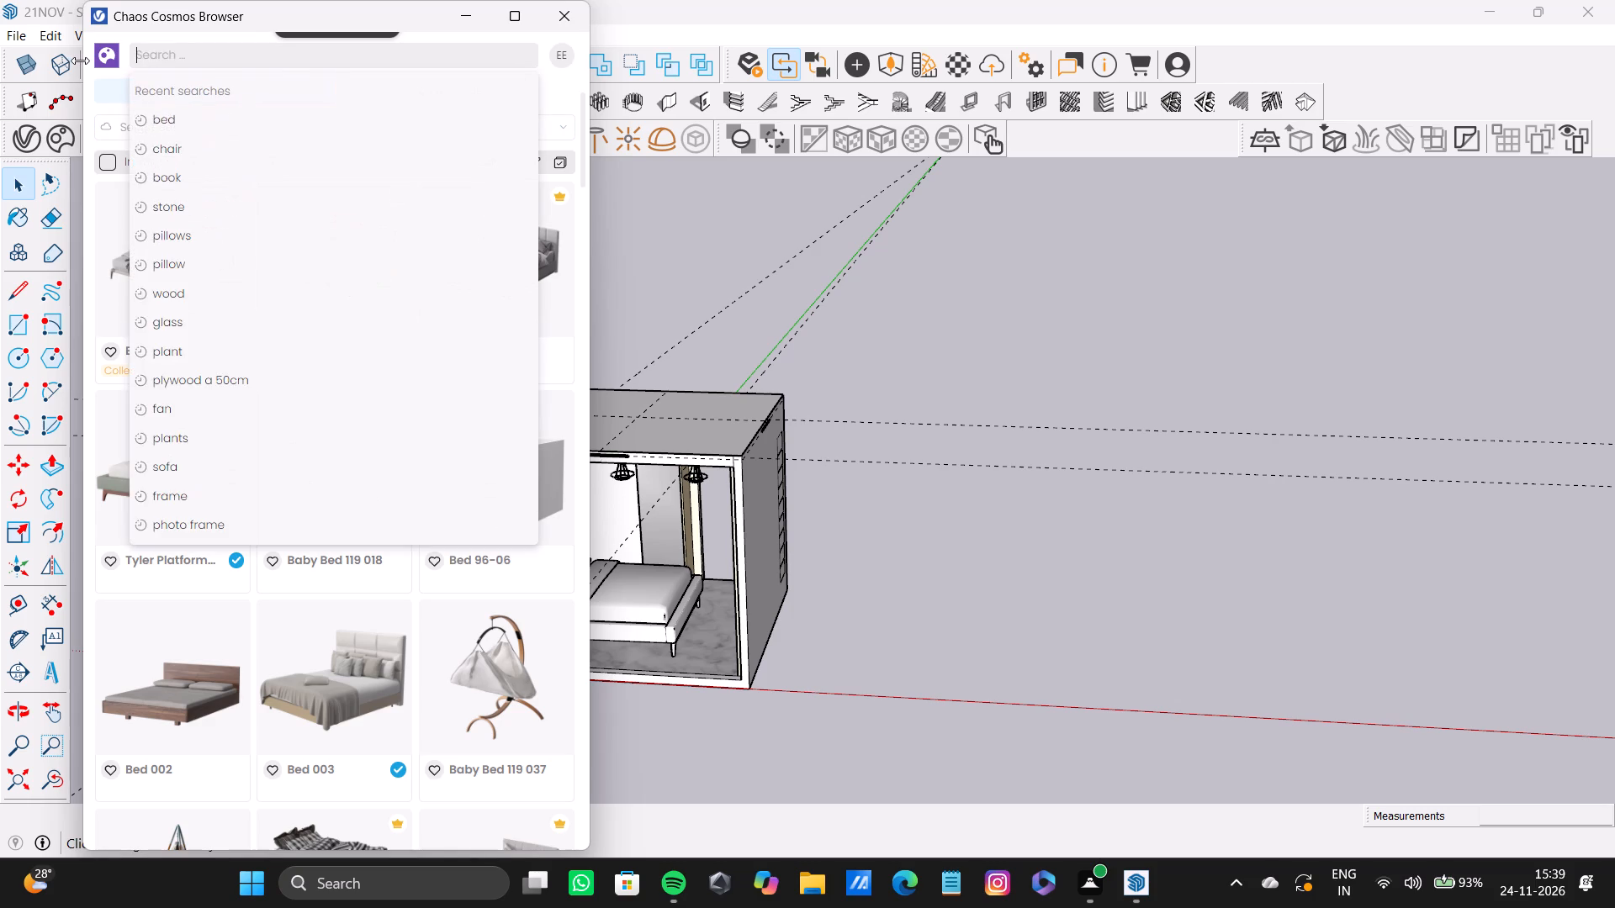
{"action": "type", "text": "PL"}
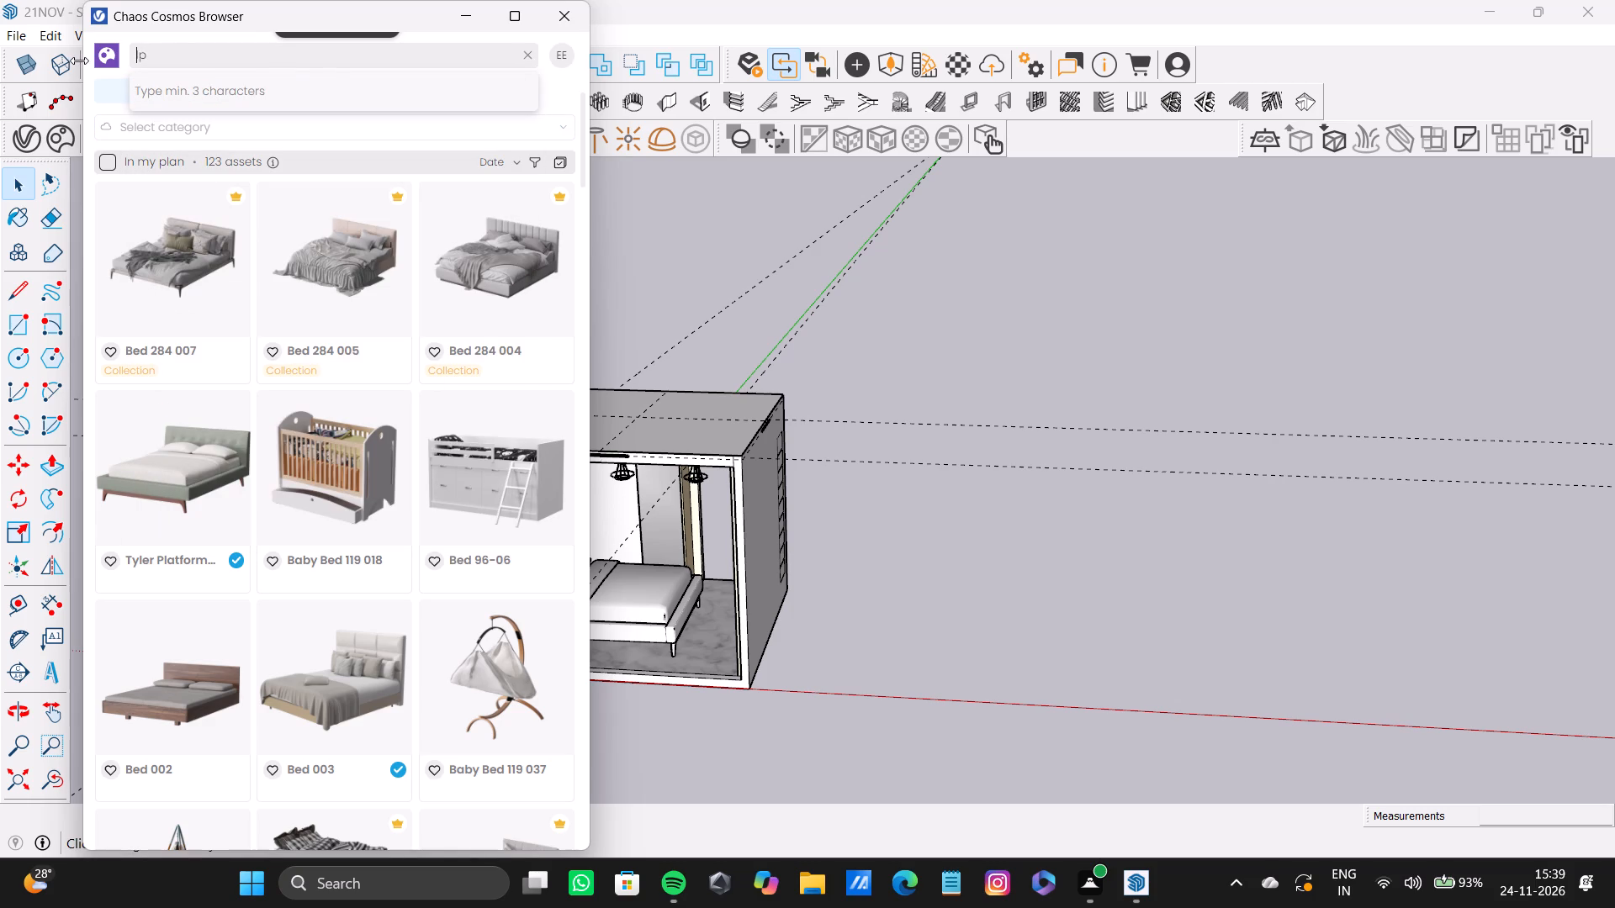
{"action": "key", "text": "BackSpace"}
{"action": "left_click", "coordinate": [172, 55]}
{"action": "key", "text": "BackSpace"}
{"action": "key", "text": "BackSpace"}
{"action": "key", "text": "BackSpace"}
{"action": "key", "text": "BackSpace"}
{"action": "key", "text": "BackSpace"}
{"action": "key", "text": "BackSpace"}
{"action": "key", "text": "BackSpace"}
{"action": "key", "text": "p"}
{"action": "key", "text": "l"}
{"action": "key", "text": "a"}
{"action": "type", "text": "NT"}
{"action": "key", "text": "Return"}
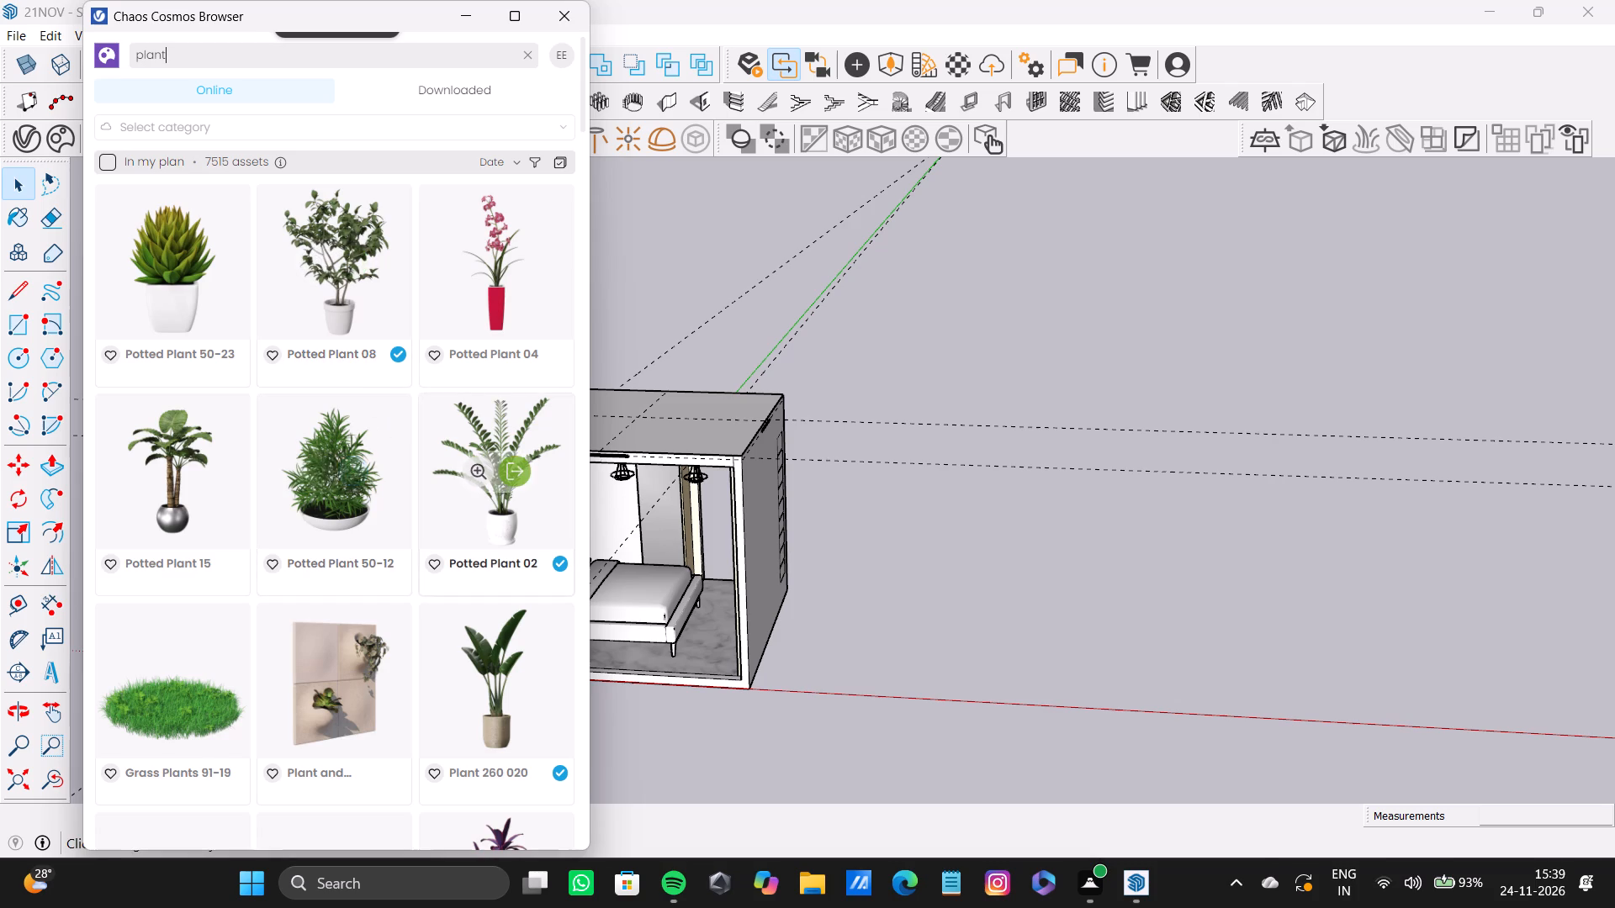
Examine the online plant assets for a potted plant that suits the bedroom.
{"action": "scroll", "coordinate": [432, 557], "scroll_direction": "down", "scroll_amount": 6}
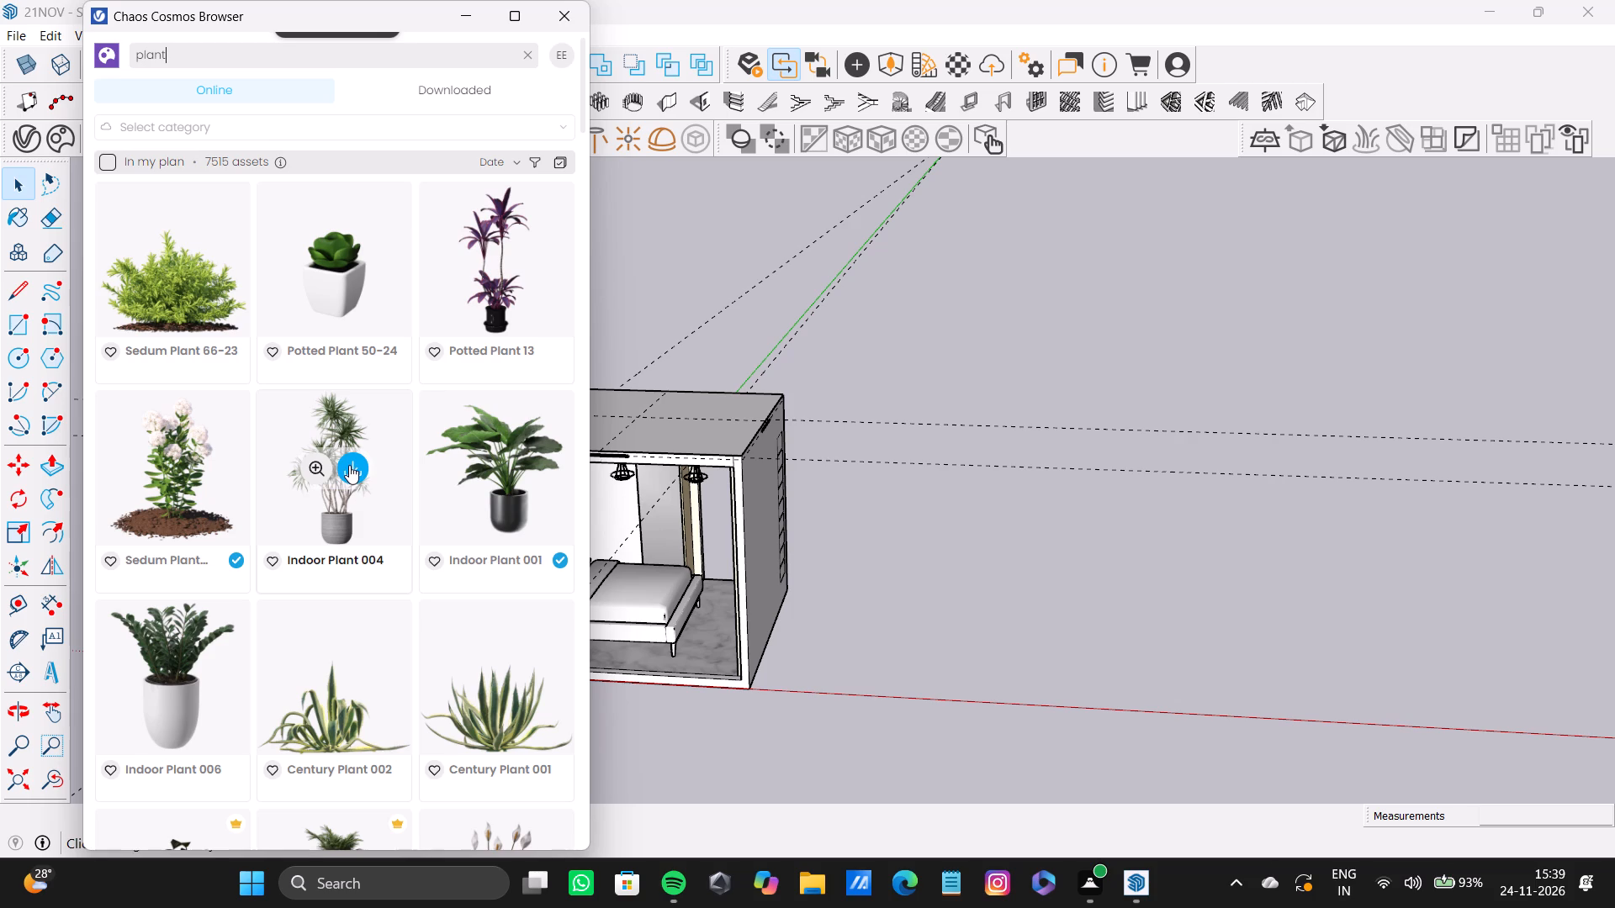
{"action": "scroll", "coordinate": [429, 520], "scroll_direction": "down", "scroll_amount": 2}
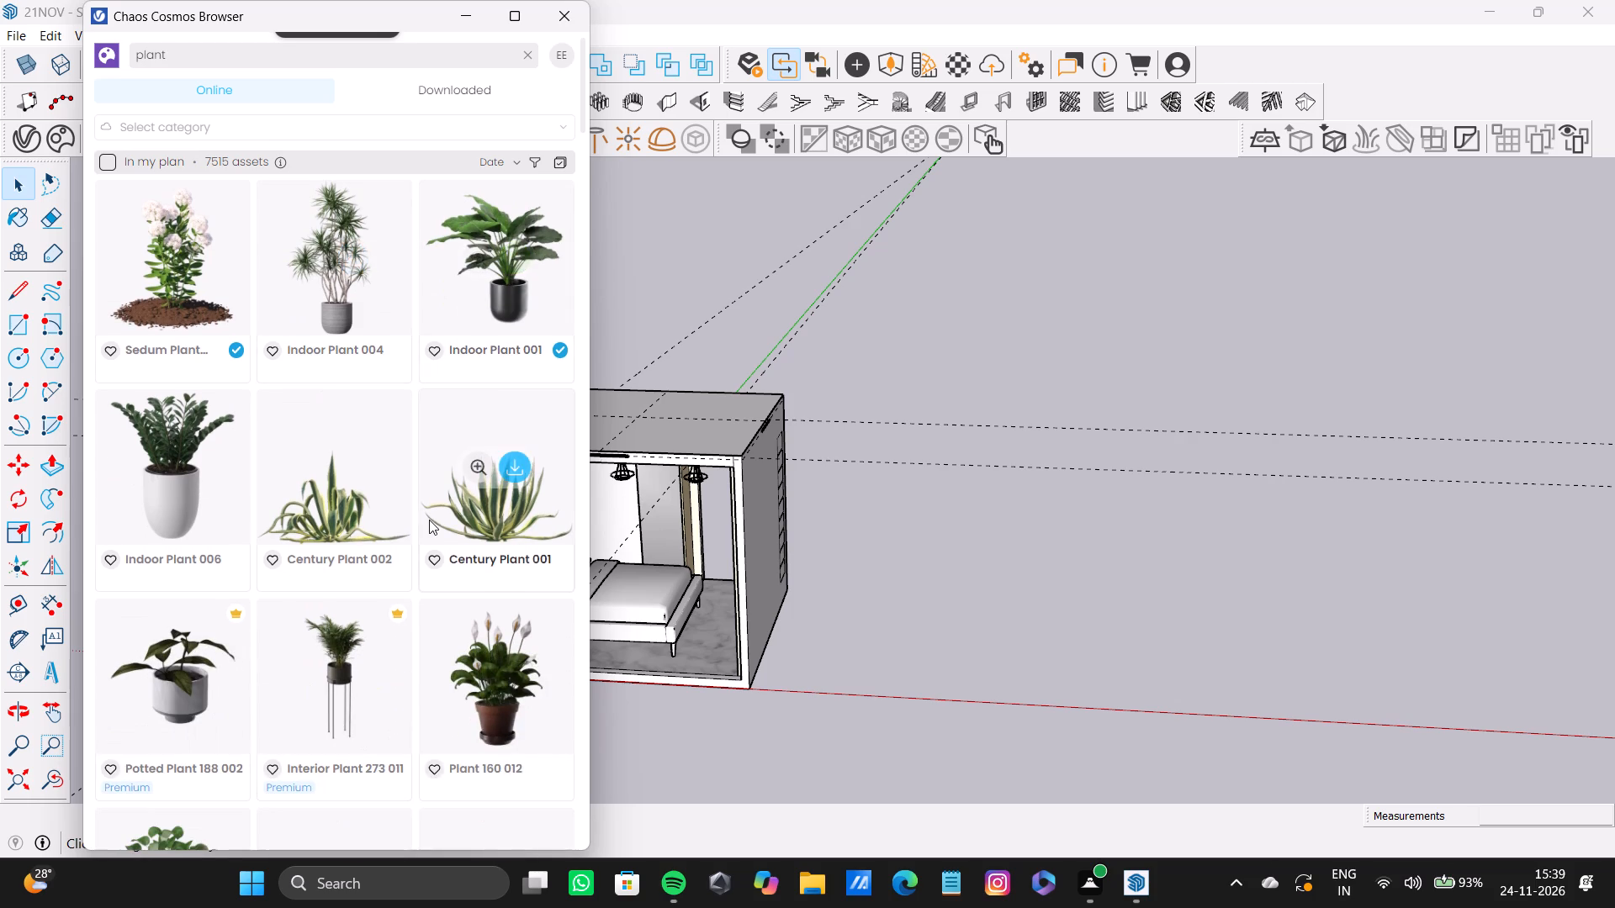
{"action": "scroll", "coordinate": [429, 520], "scroll_direction": "down", "scroll_amount": 4}
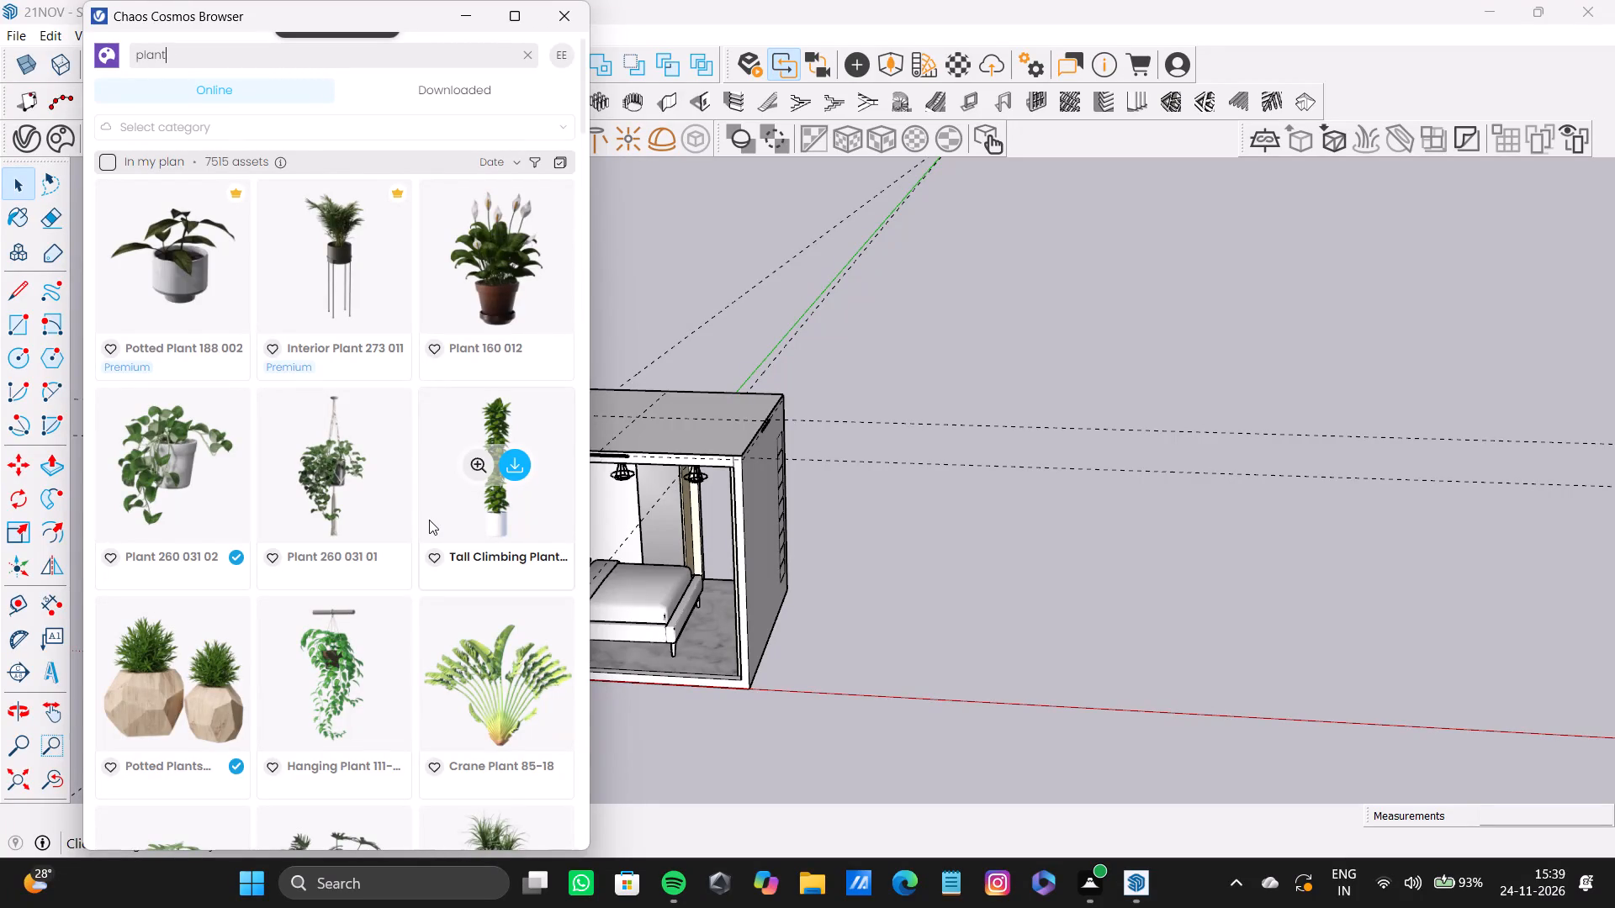
{"action": "scroll", "coordinate": [429, 520], "scroll_direction": "down", "scroll_amount": 7}
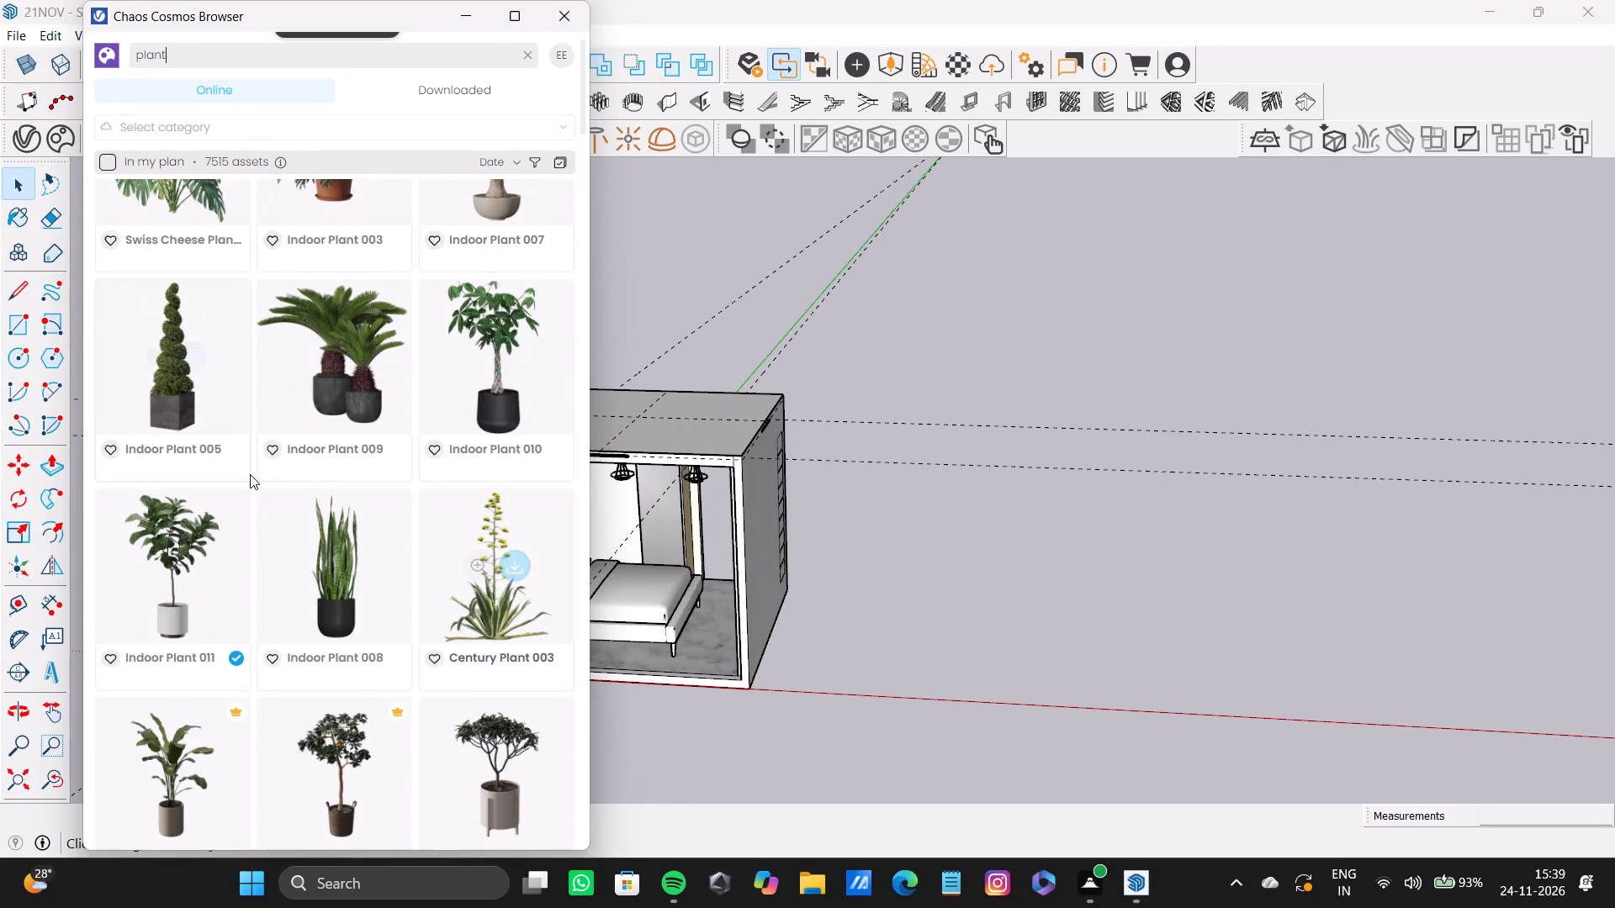
{"action": "scroll", "coordinate": [324, 527], "scroll_direction": "down", "scroll_amount": 1}
{"action": "scroll", "coordinate": [221, 485], "scroll_direction": "down", "scroll_amount": 3}
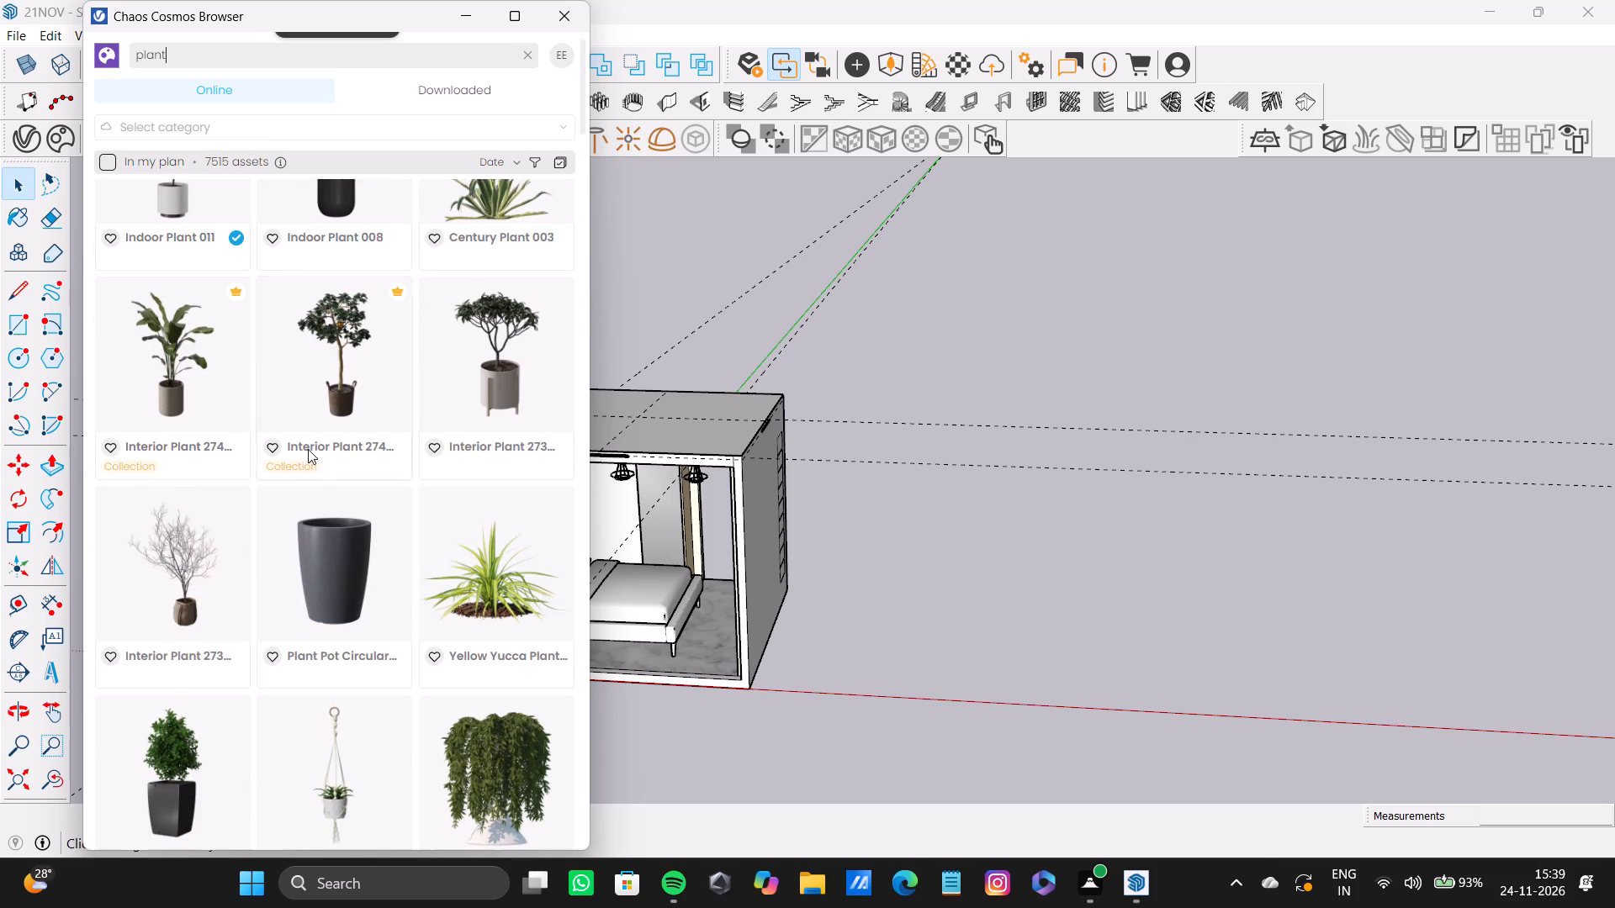
{"action": "scroll", "coordinate": [328, 502], "scroll_direction": "down", "scroll_amount": 4}
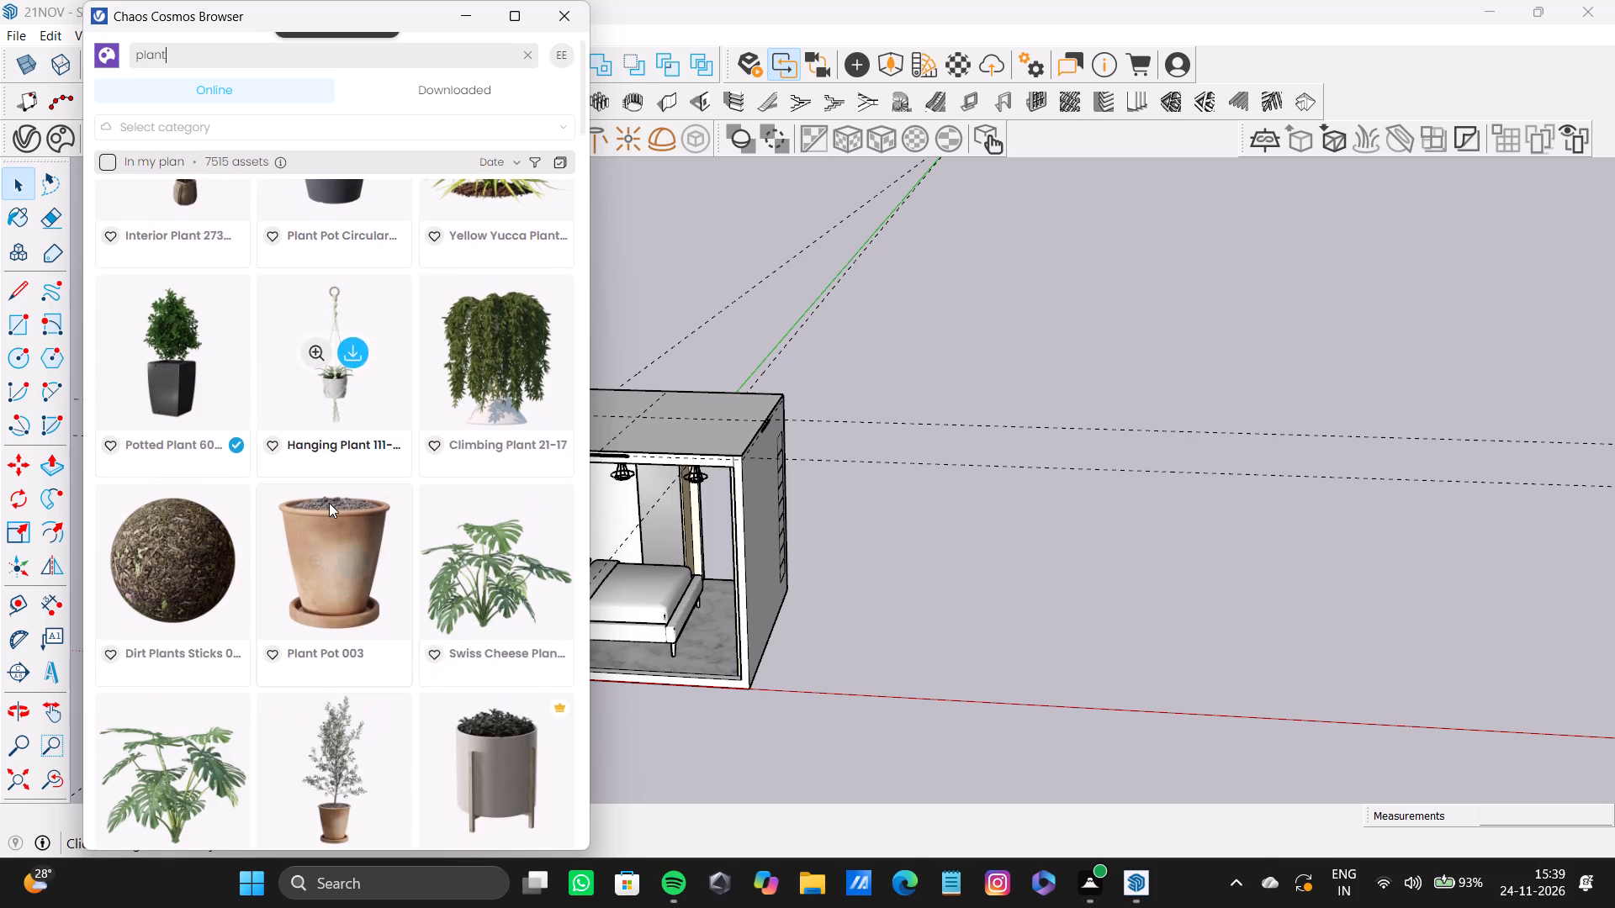
{"action": "scroll", "coordinate": [329, 503], "scroll_direction": "down", "scroll_amount": 6}
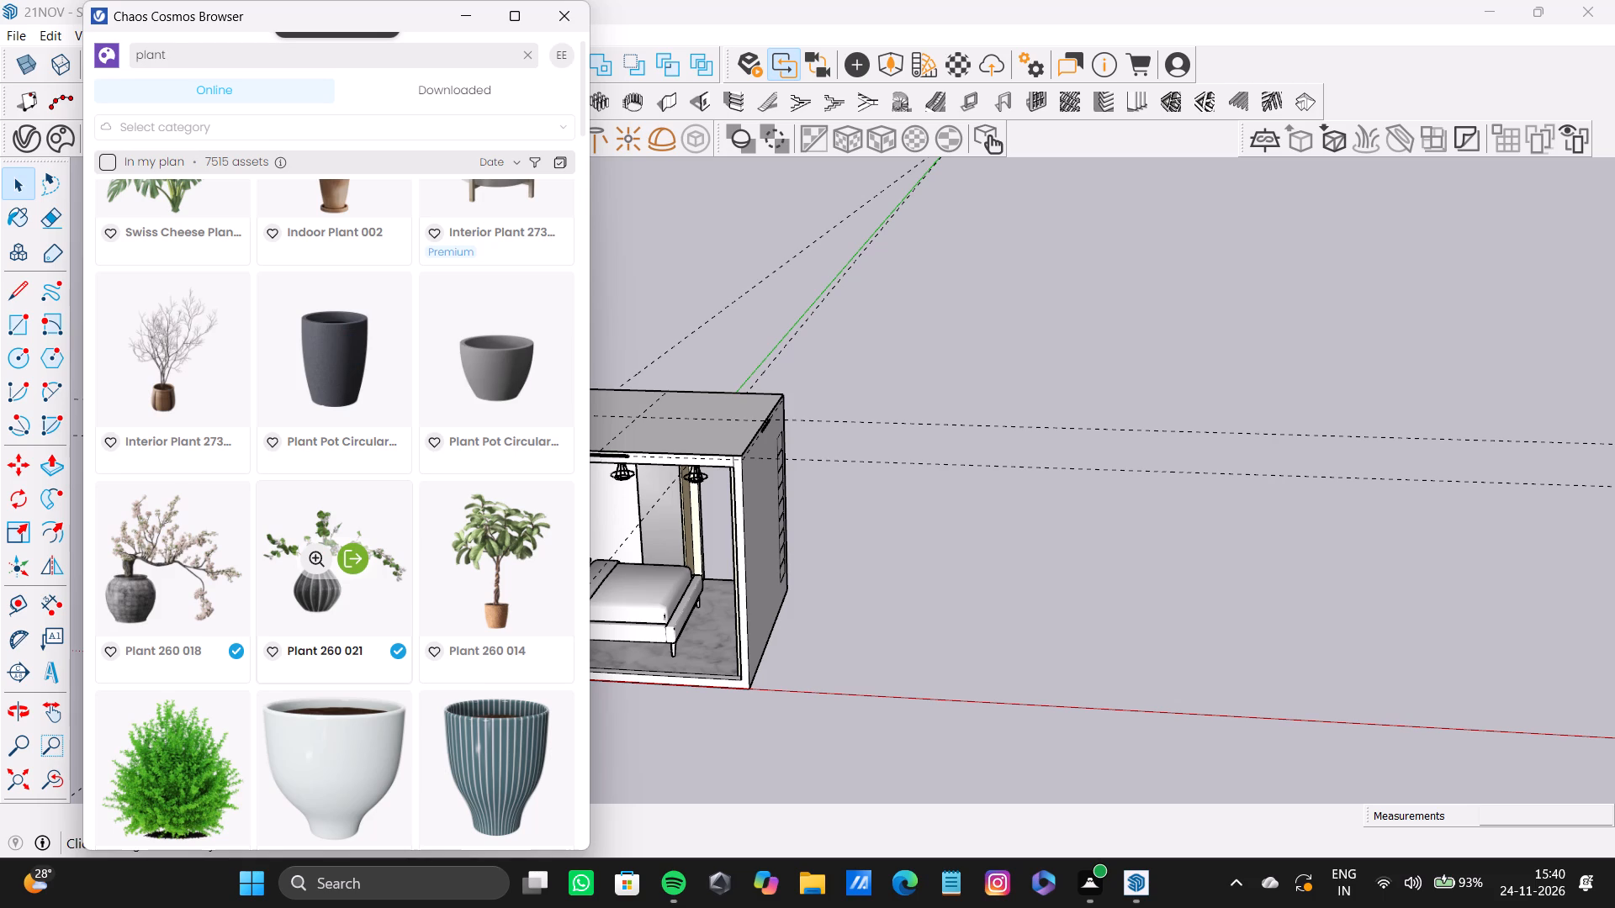
{"action": "scroll", "coordinate": [368, 518], "scroll_direction": "down", "scroll_amount": 10}
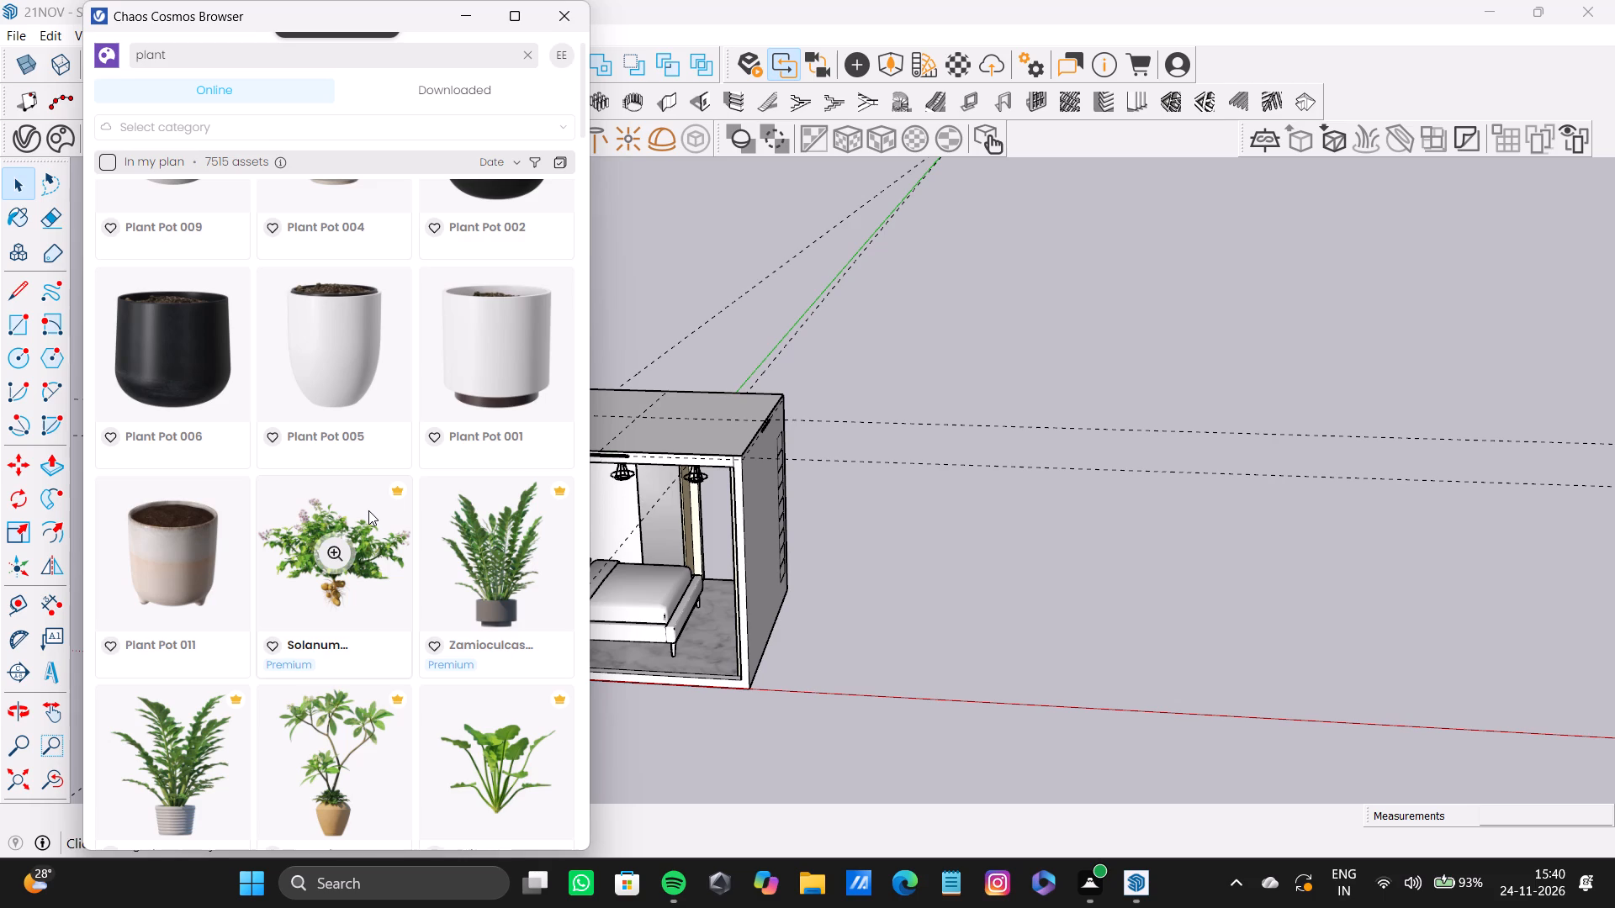
{"action": "scroll", "coordinate": [406, 629], "scroll_direction": "down", "scroll_amount": 3}
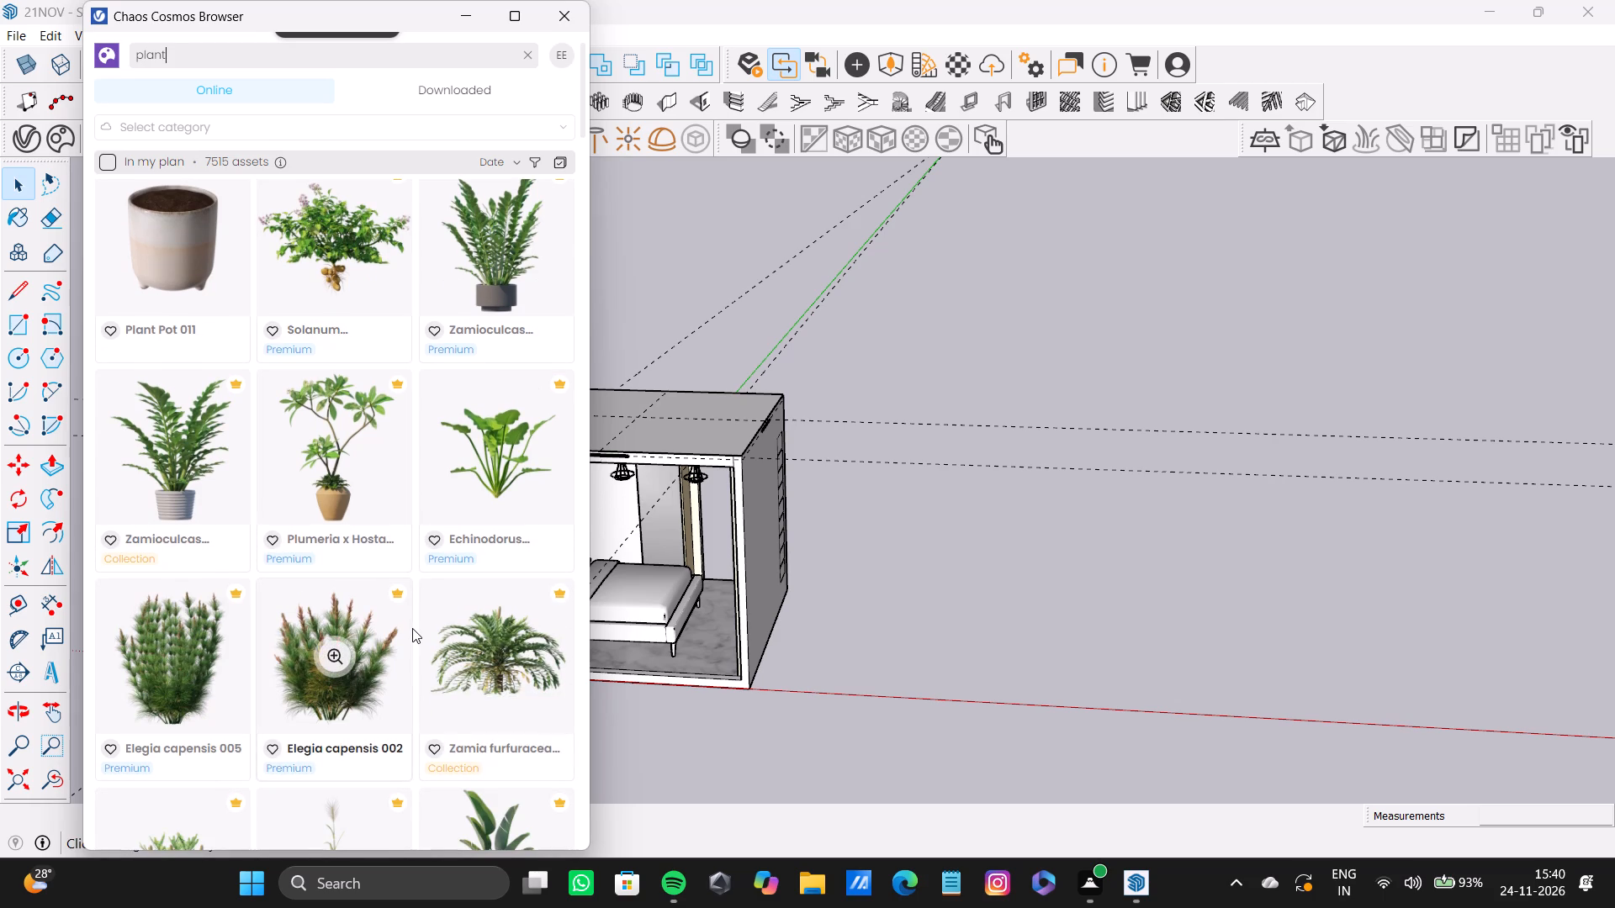
{"action": "scroll", "coordinate": [411, 628], "scroll_direction": "down", "scroll_amount": 2}
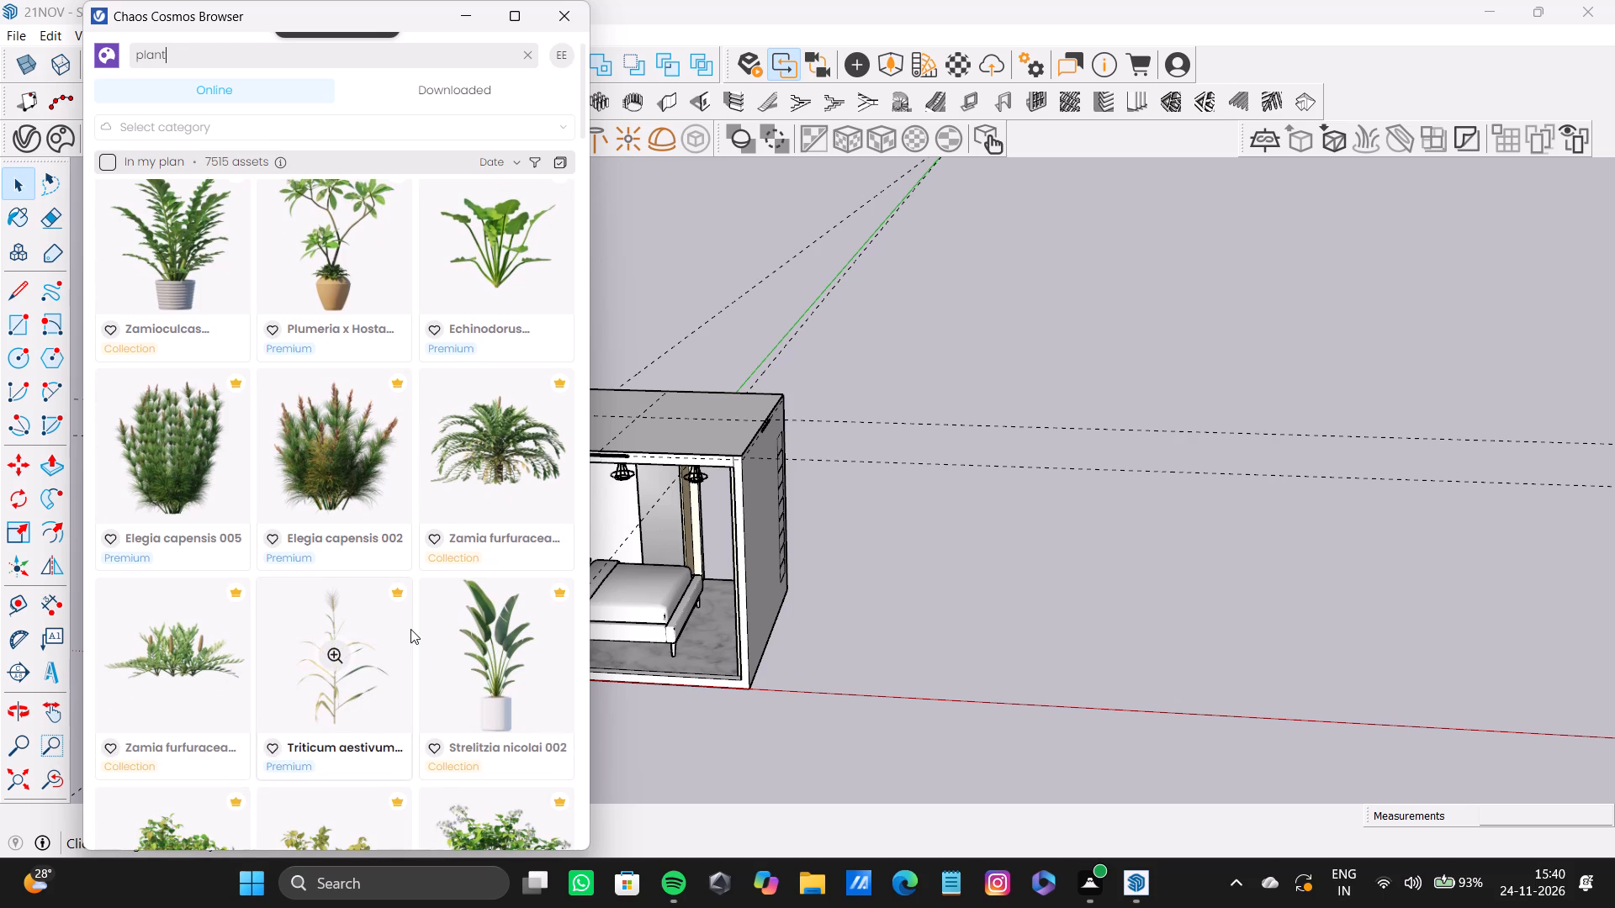
{"action": "scroll", "coordinate": [410, 629], "scroll_direction": "down", "scroll_amount": 4}
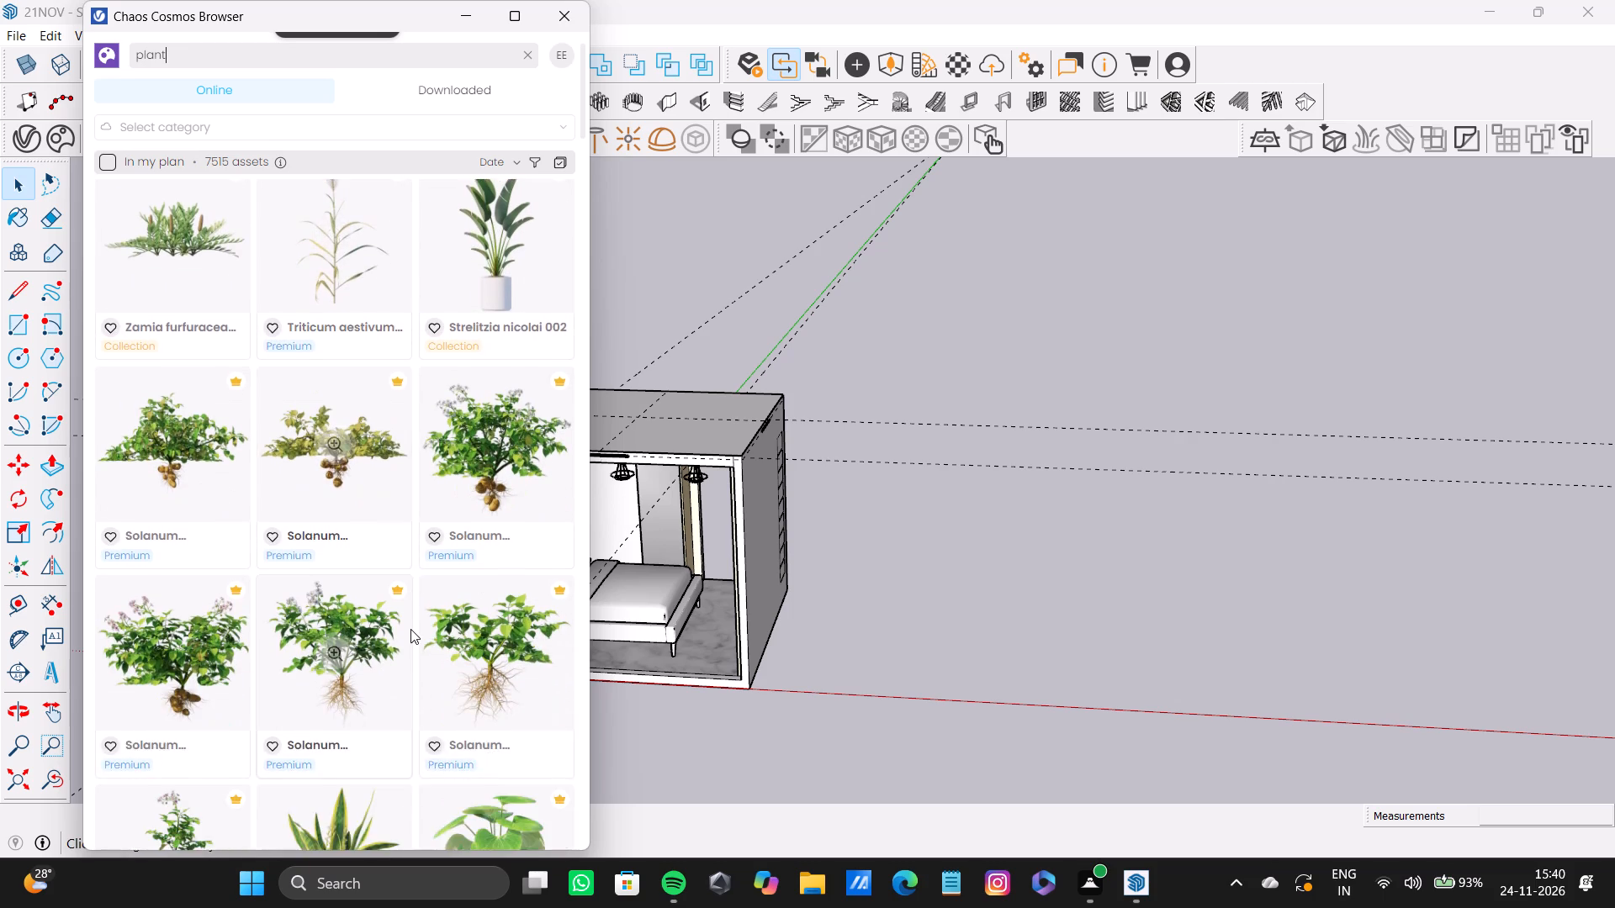
{"action": "scroll", "coordinate": [410, 629], "scroll_direction": "down", "scroll_amount": 6}
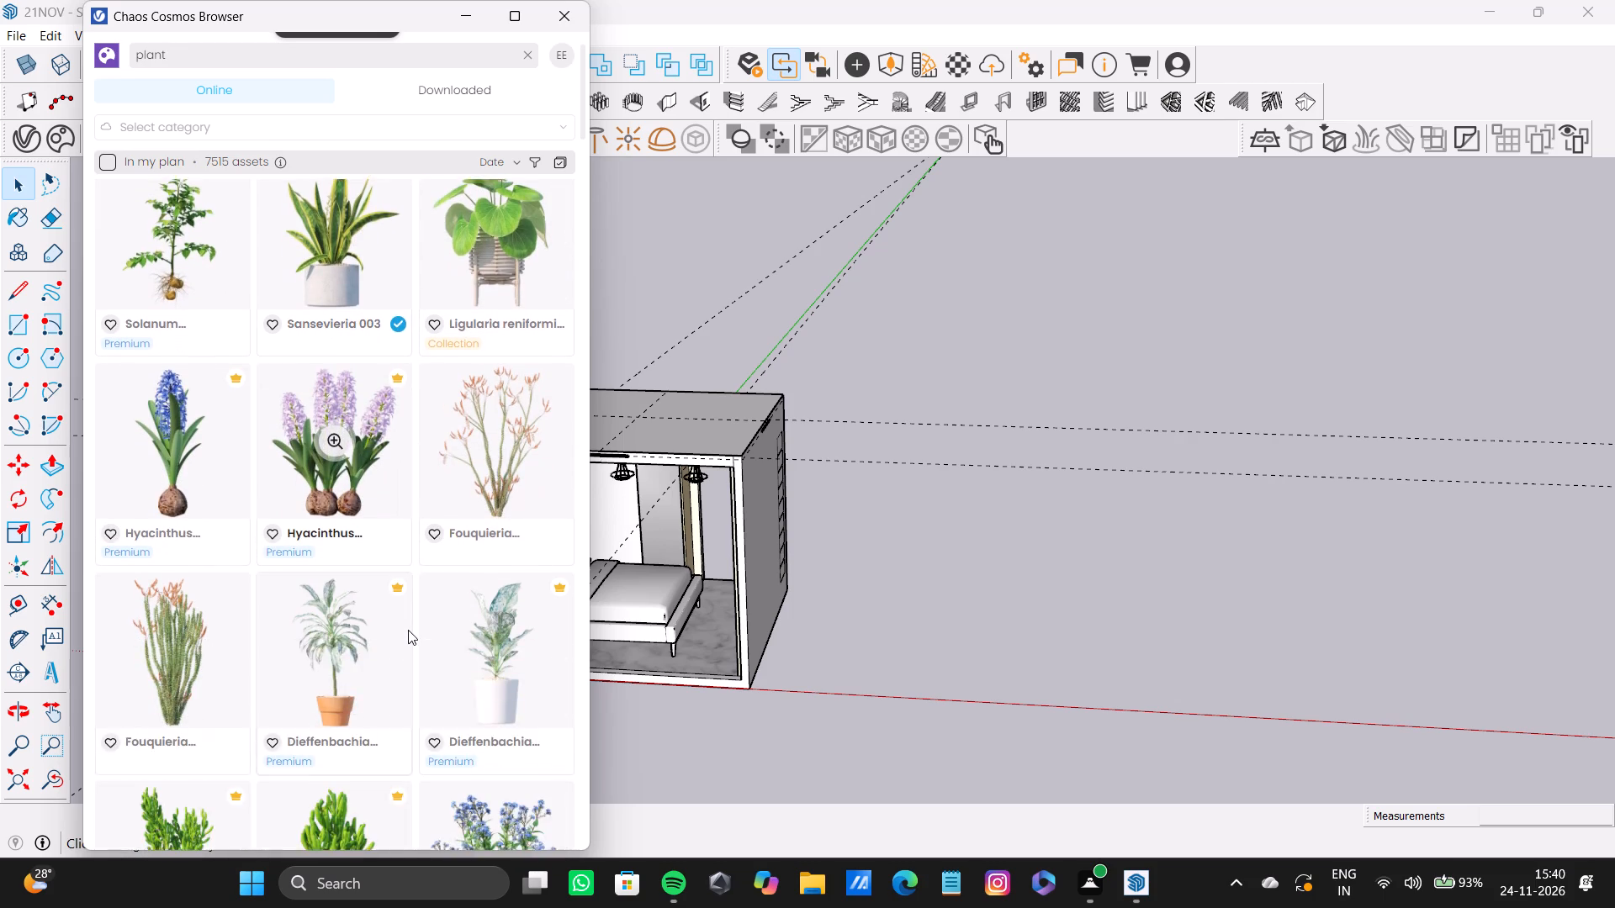
{"action": "scroll", "coordinate": [408, 631], "scroll_direction": "down", "scroll_amount": 6}
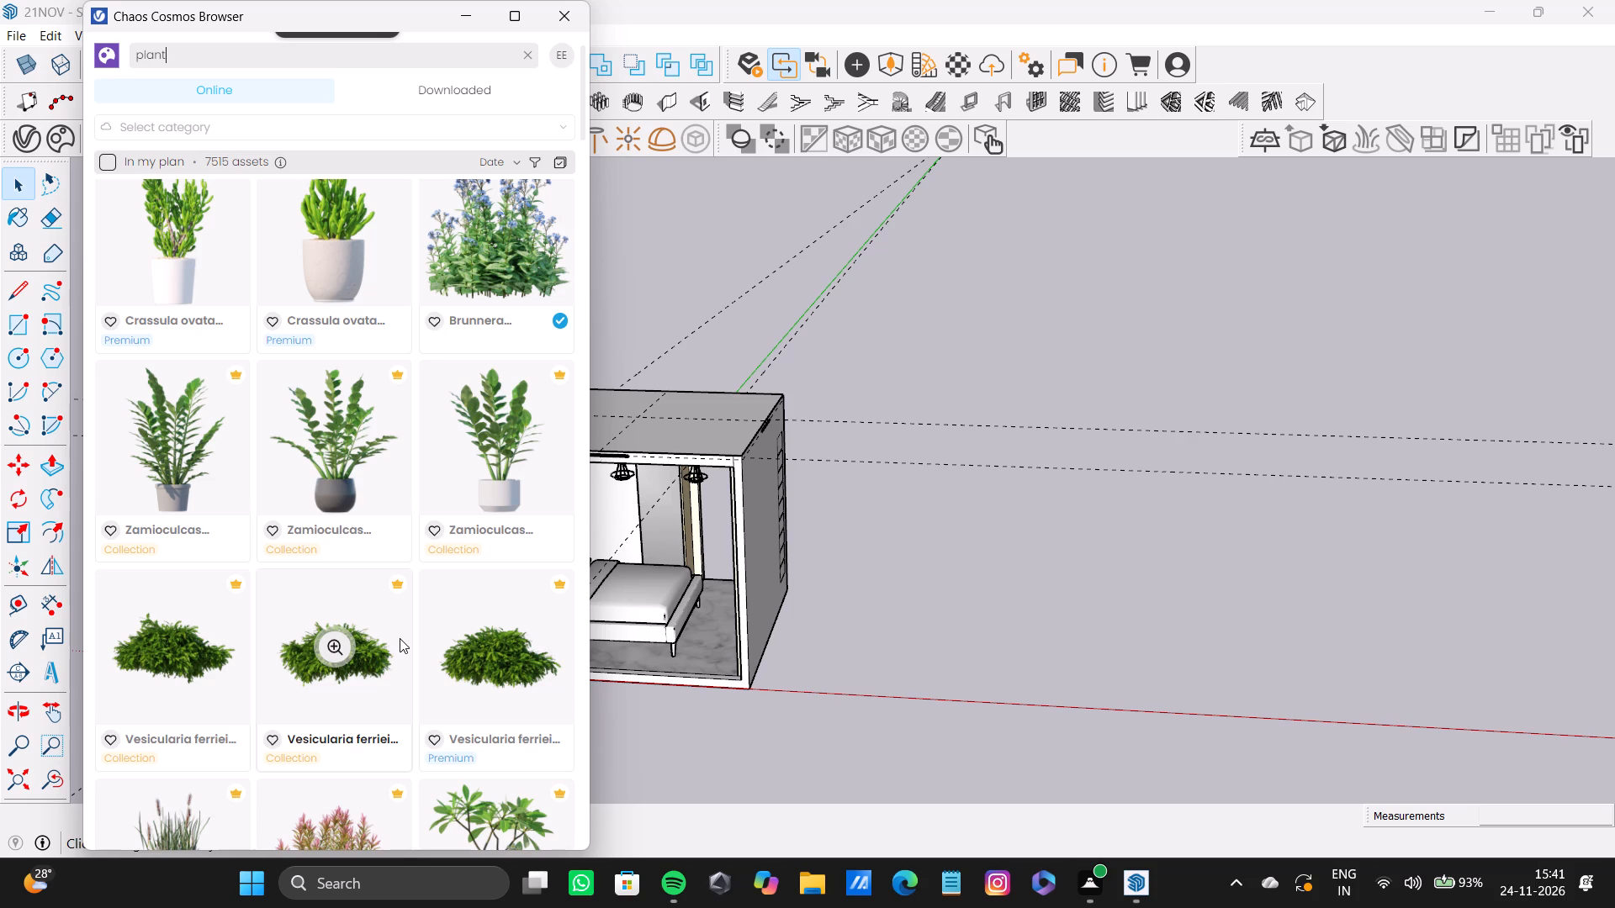
{"action": "scroll", "coordinate": [419, 657], "scroll_direction": "down", "scroll_amount": 9}
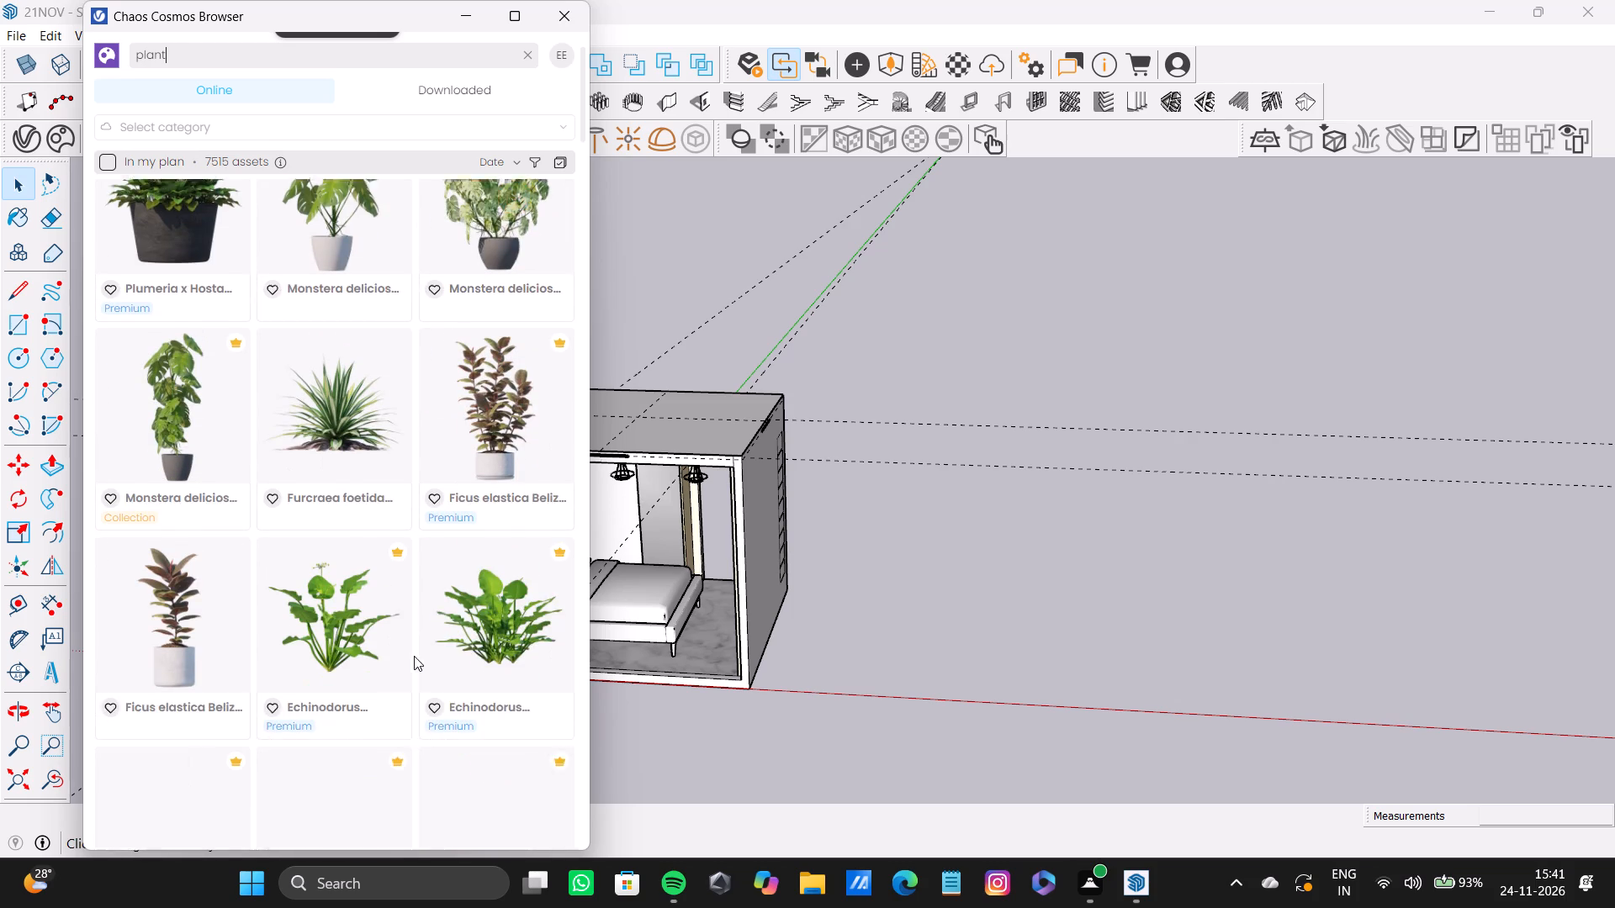
{"action": "scroll", "coordinate": [402, 660], "scroll_direction": "down", "scroll_amount": 9}
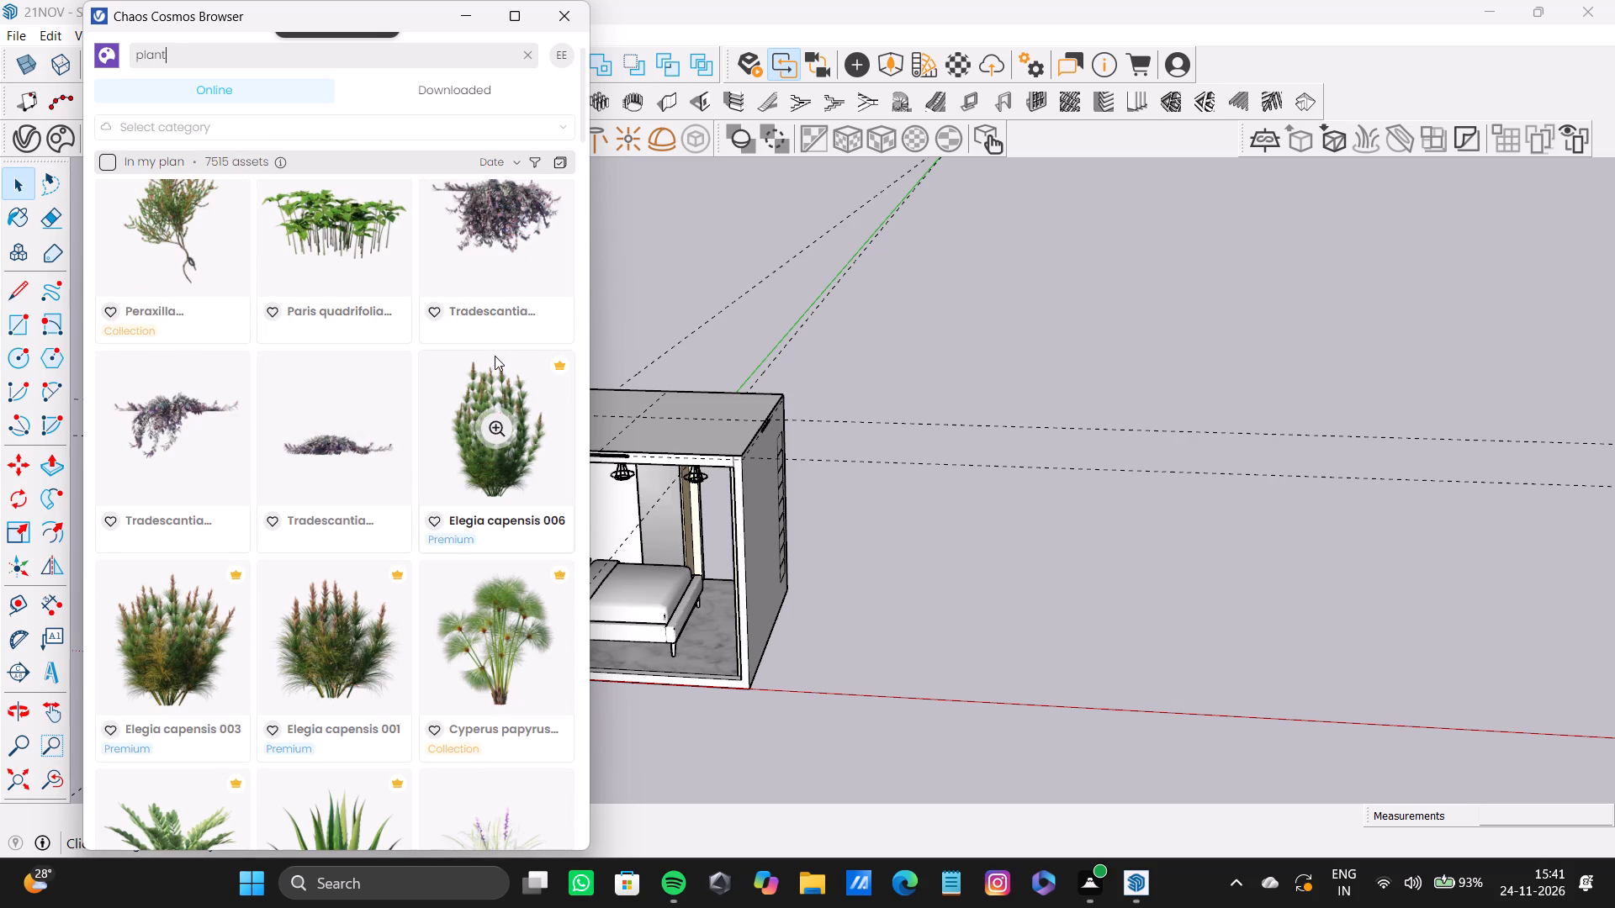
{"action": "scroll", "coordinate": [487, 353], "scroll_direction": "down", "scroll_amount": 5}
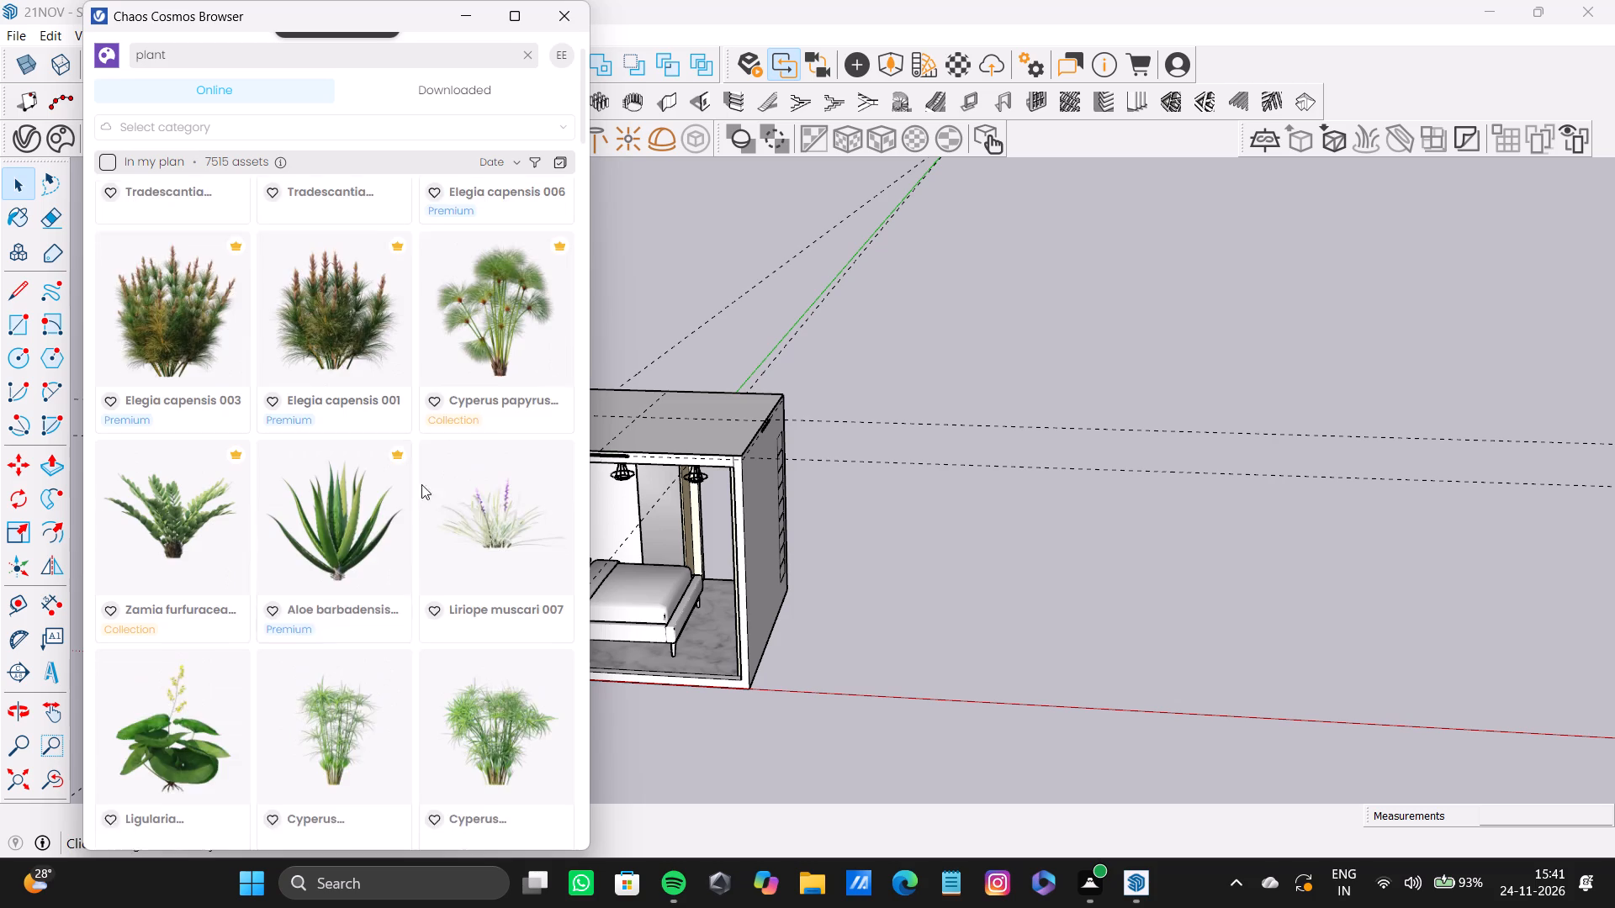
{"action": "scroll", "coordinate": [461, 504], "scroll_direction": "down", "scroll_amount": 8}
{"action": "scroll", "coordinate": [444, 580], "scroll_direction": "down", "scroll_amount": 4}
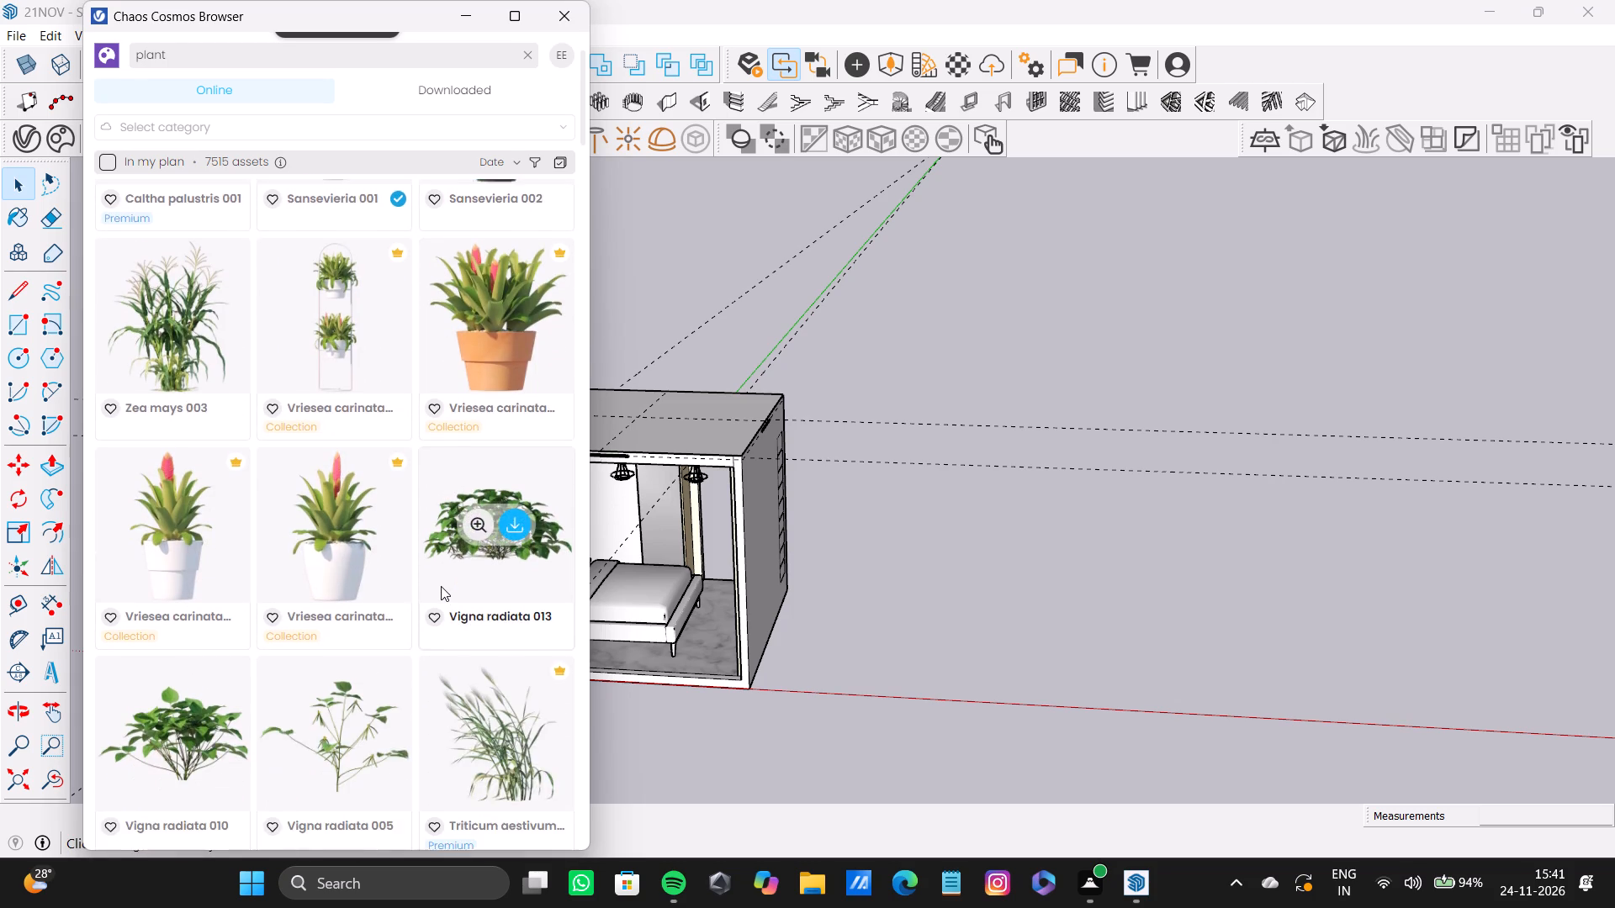
{"action": "scroll", "coordinate": [441, 586], "scroll_direction": "down", "scroll_amount": 8}
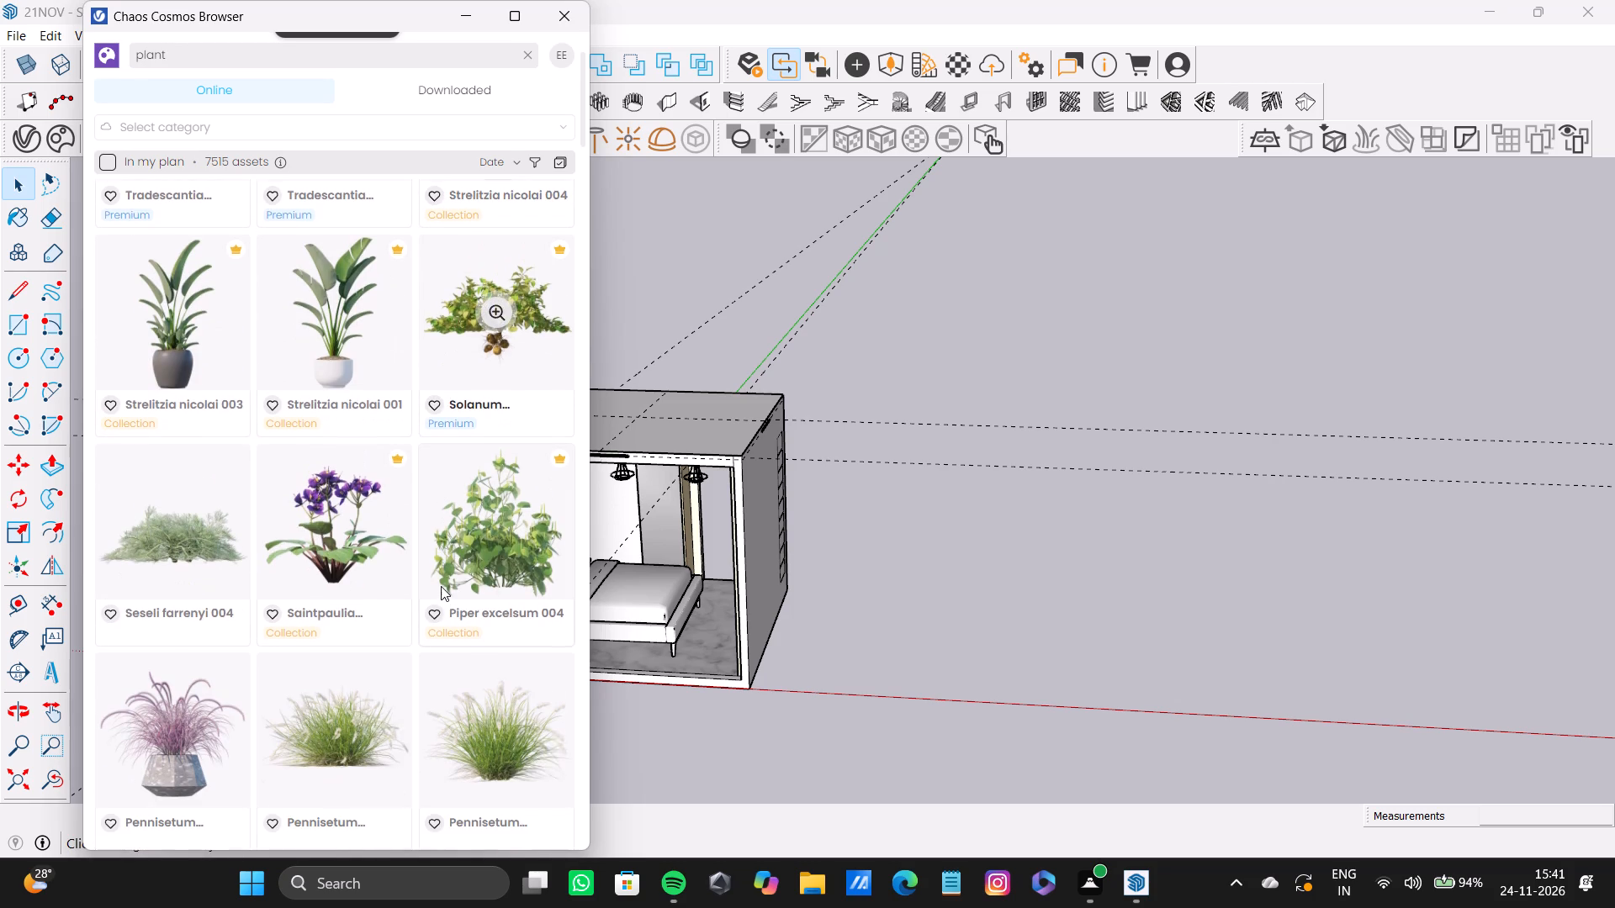
{"action": "scroll", "coordinate": [441, 586], "scroll_direction": "down", "scroll_amount": 7}
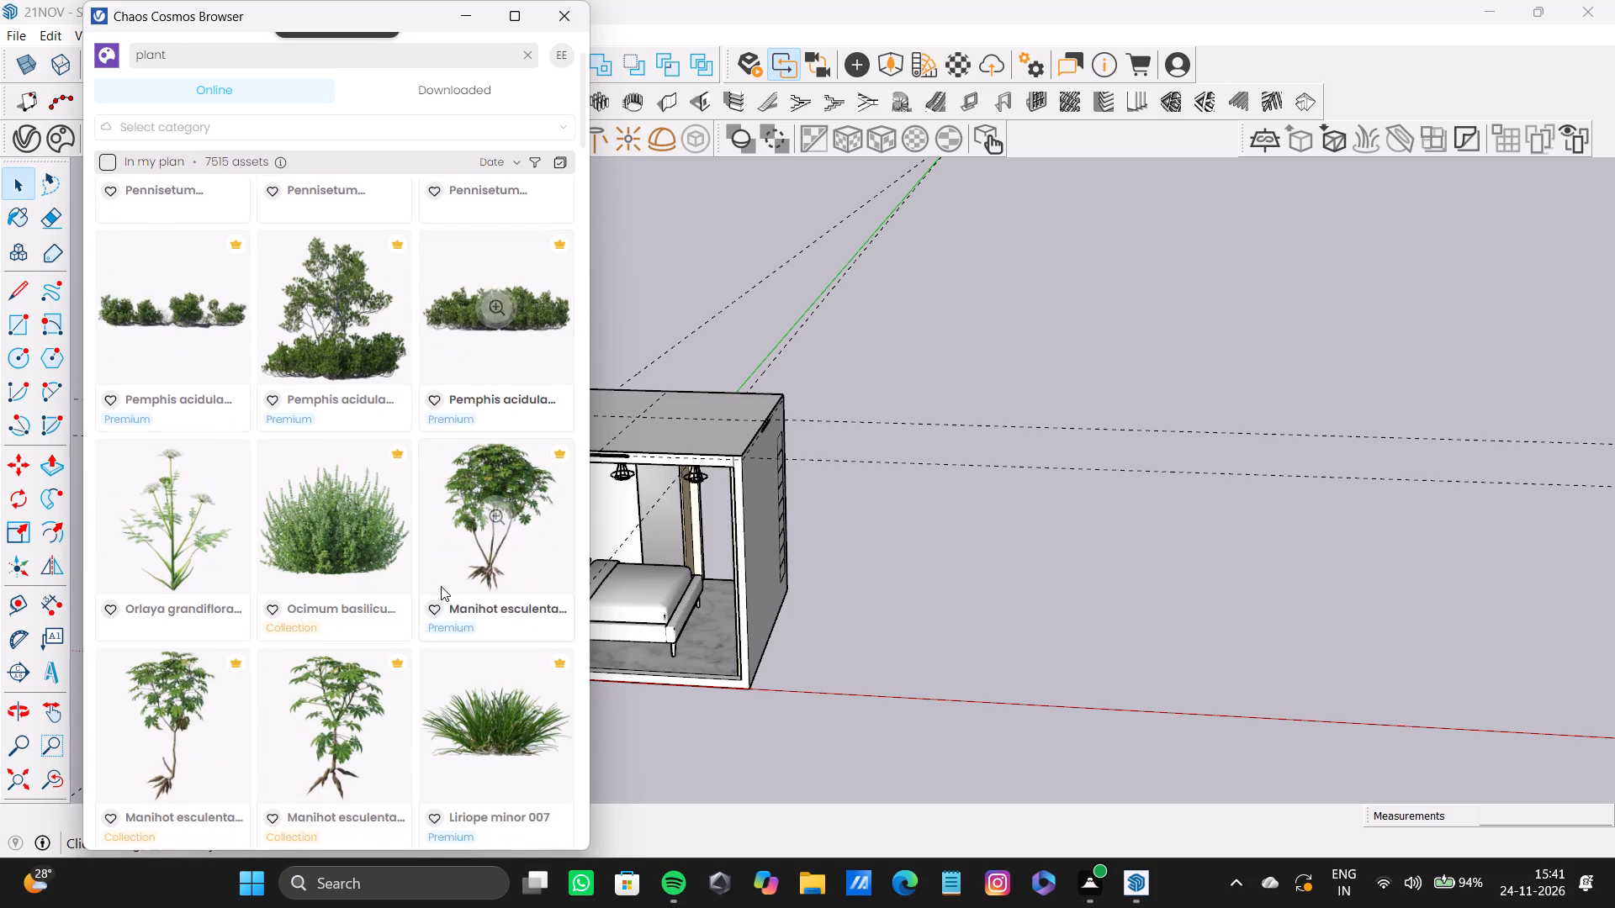
{"action": "scroll", "coordinate": [441, 586], "scroll_direction": "down", "scroll_amount": 1}
Find the potted False Aralia 002 among the downloaded plant assets and import it into the model.
{"action": "left_click", "coordinate": [461, 88]}
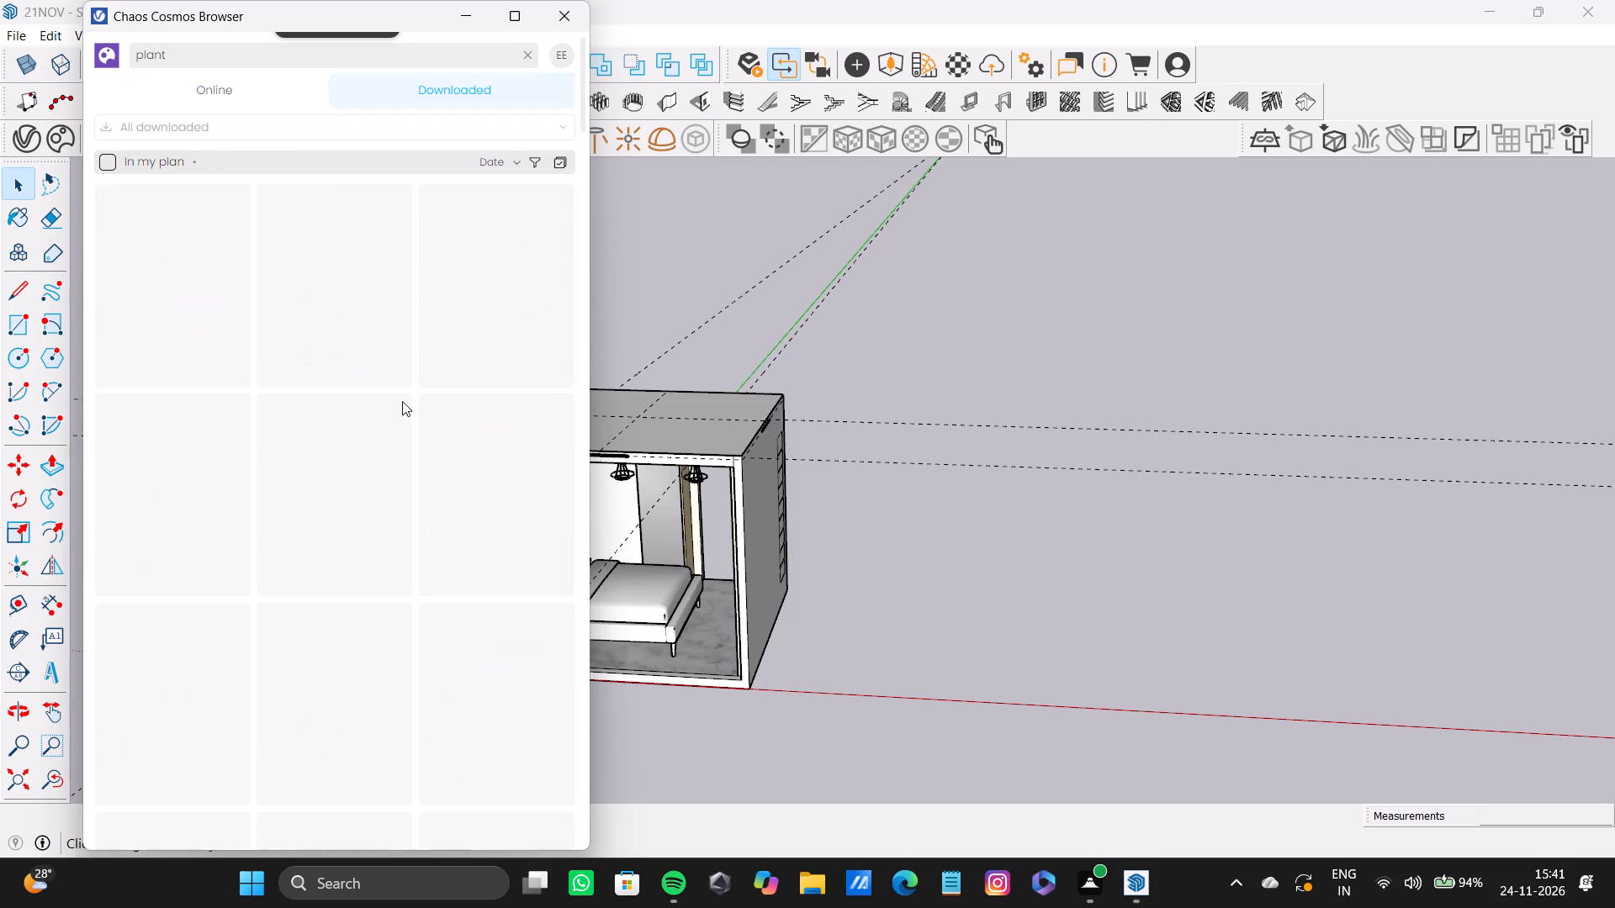
{"action": "scroll", "coordinate": [382, 507], "scroll_direction": "down", "scroll_amount": 2}
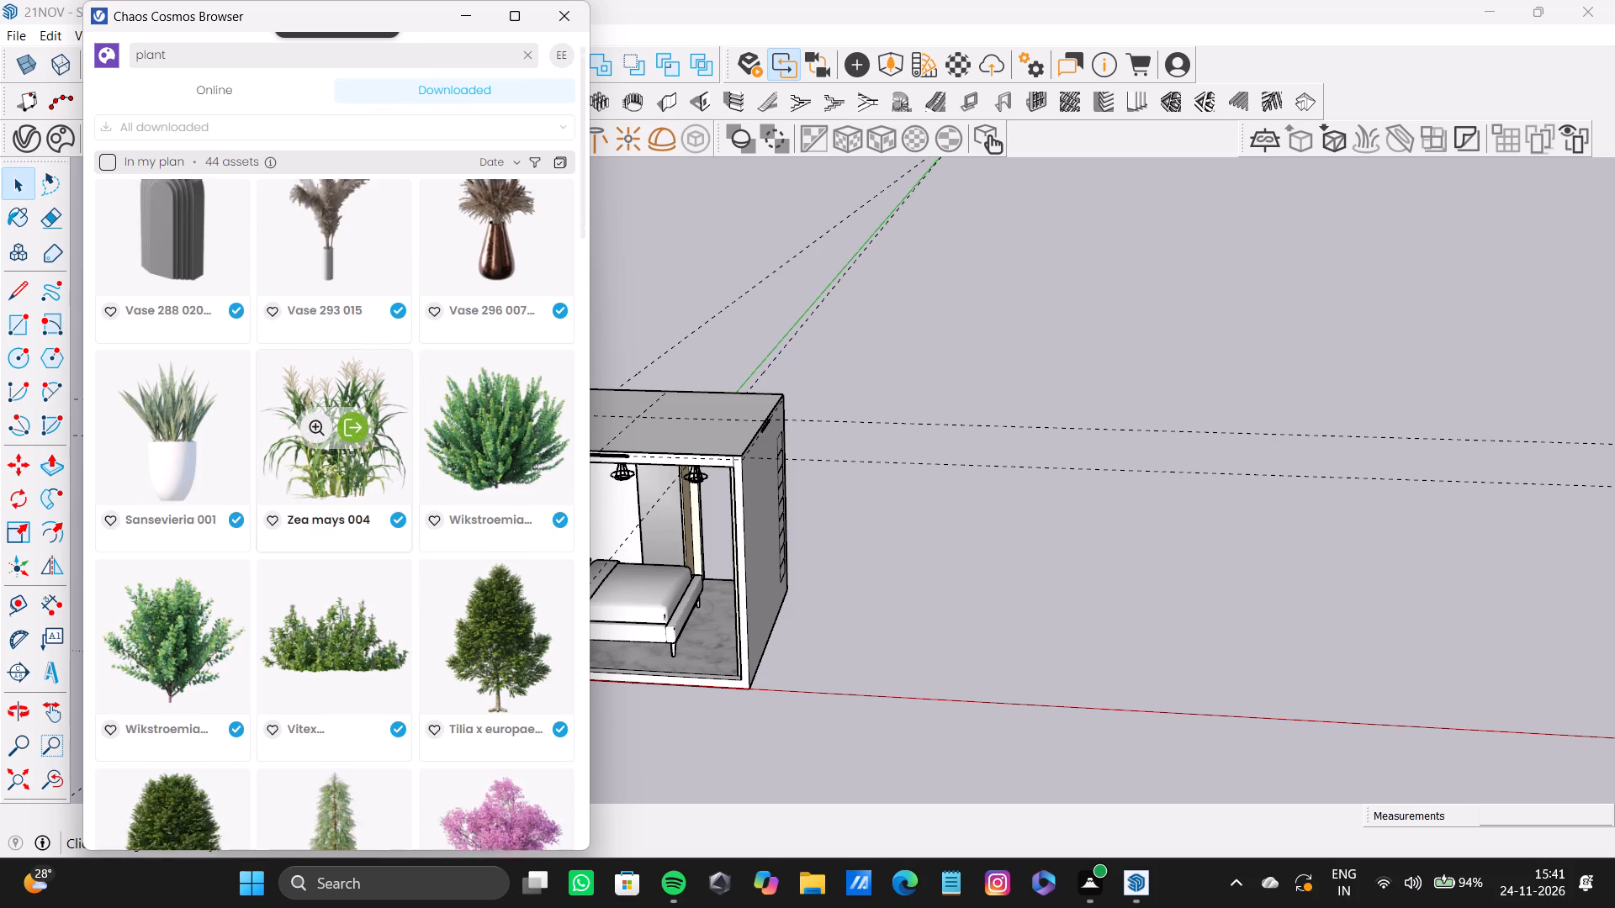
{"action": "scroll", "coordinate": [381, 508], "scroll_direction": "down", "scroll_amount": 6}
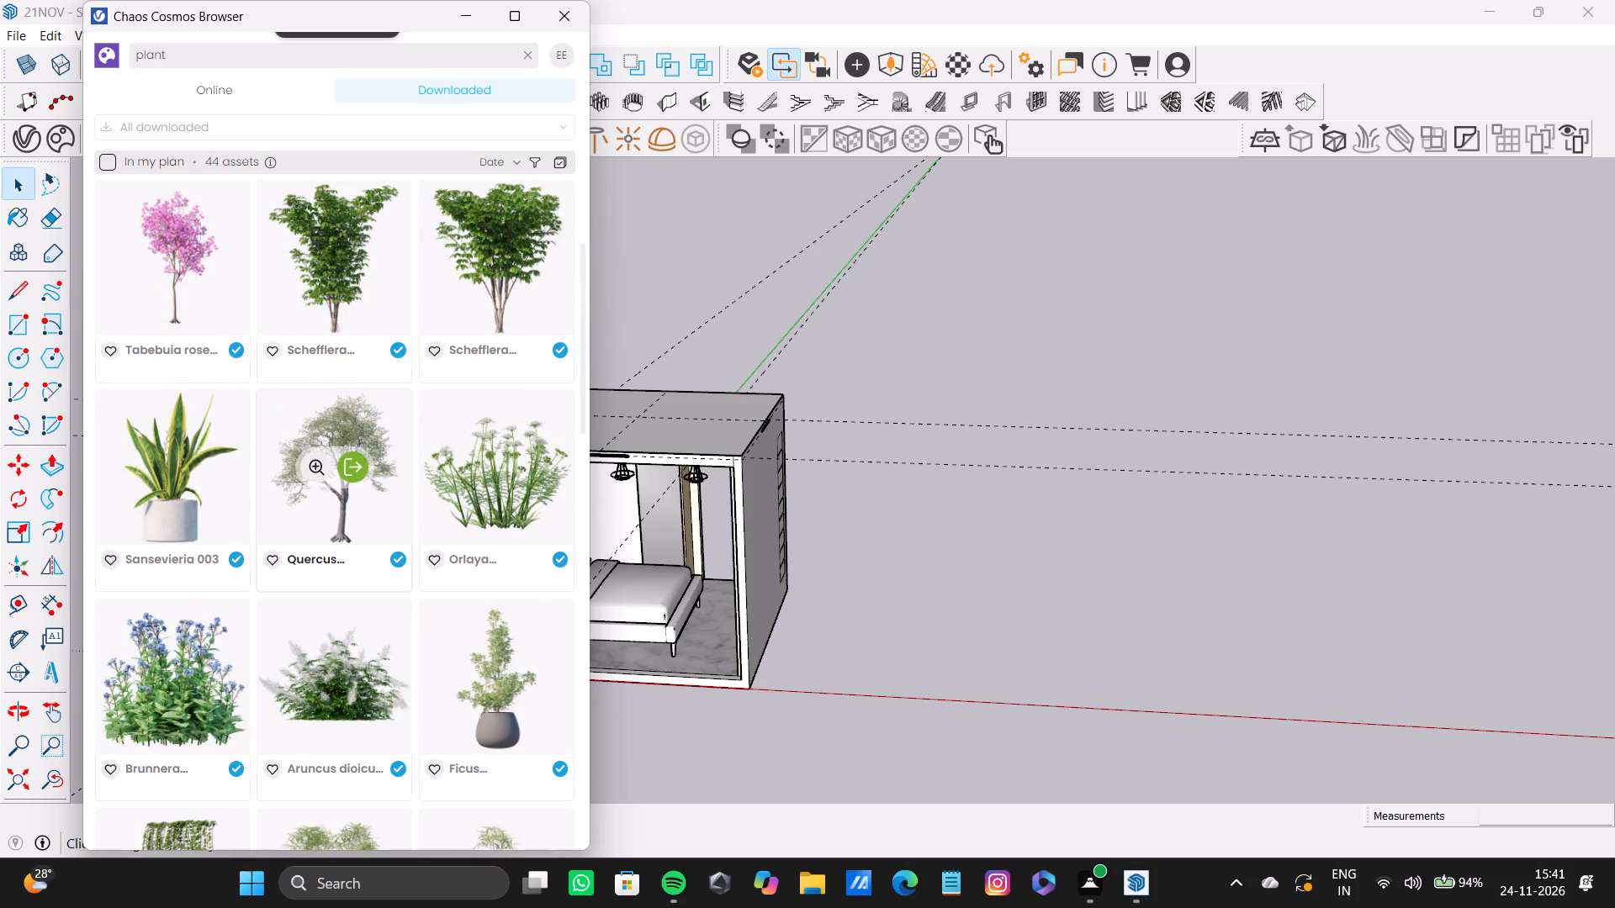
{"action": "scroll", "coordinate": [443, 557], "scroll_direction": "down", "scroll_amount": 5}
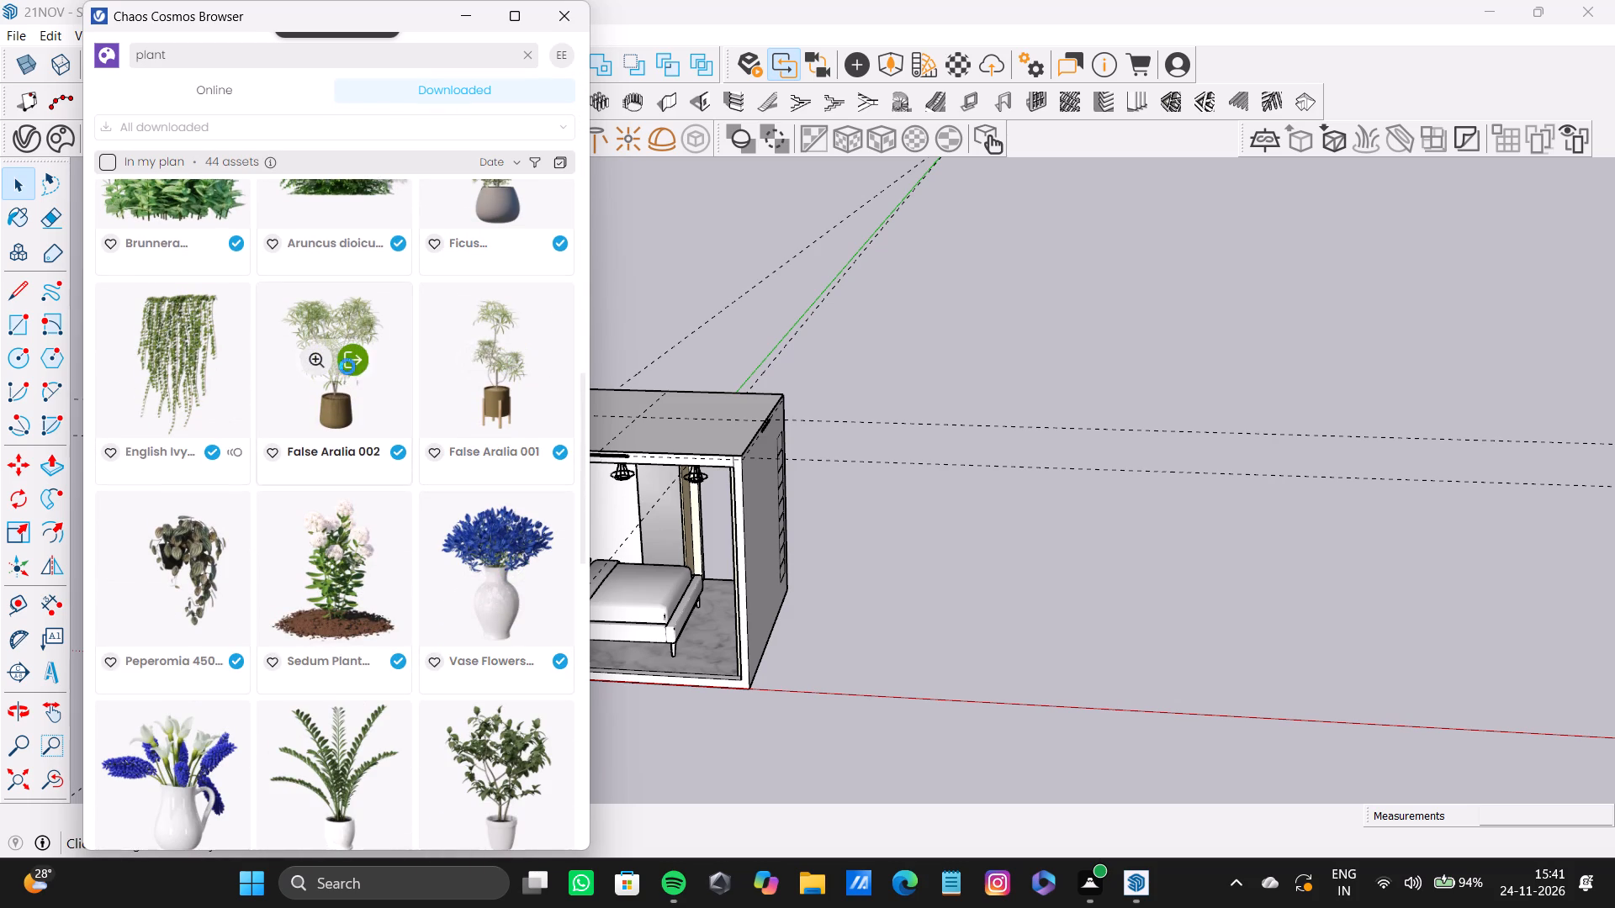
{"action": "left_click", "coordinate": [347, 367]}
Place the potted plant on the marble floor strip between the bed and the side wall, near the feature wall.
{"action": "scroll", "coordinate": [530, 650], "scroll_direction": "up", "scroll_amount": 2}
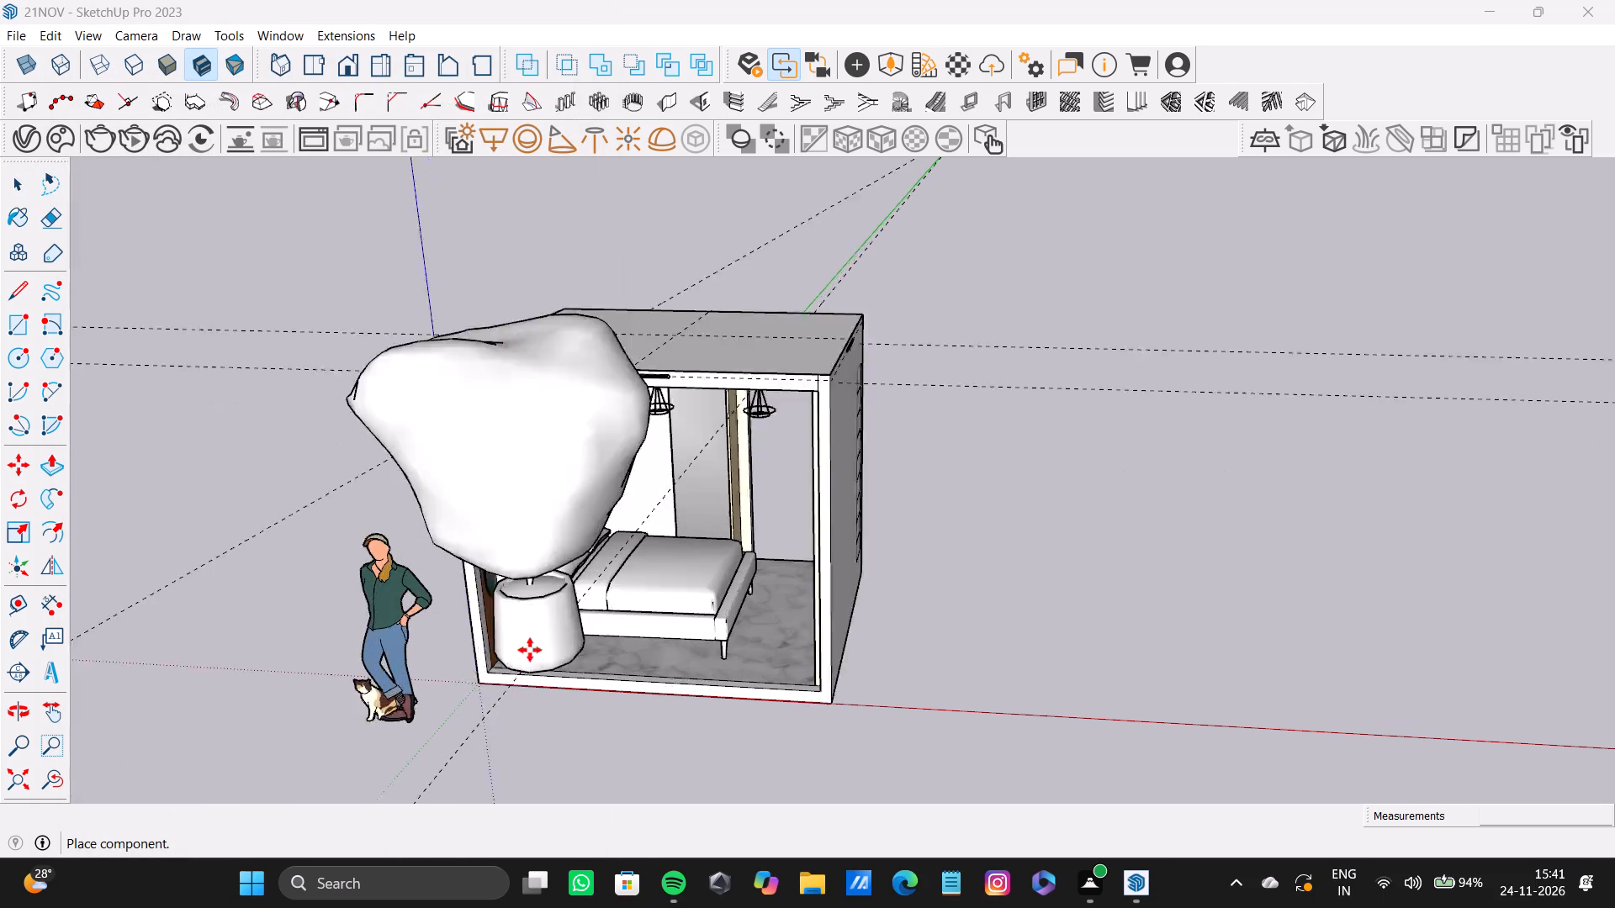
{"action": "scroll", "coordinate": [530, 650], "scroll_direction": "up", "scroll_amount": 7}
{"action": "scroll", "coordinate": [610, 641], "scroll_direction": "down", "scroll_amount": 4}
{"action": "scroll", "coordinate": [575, 647], "scroll_direction": "up", "scroll_amount": 3}
{"action": "middle_click_drag", "start_coordinate": [773, 585], "coordinate": [550, 546]}
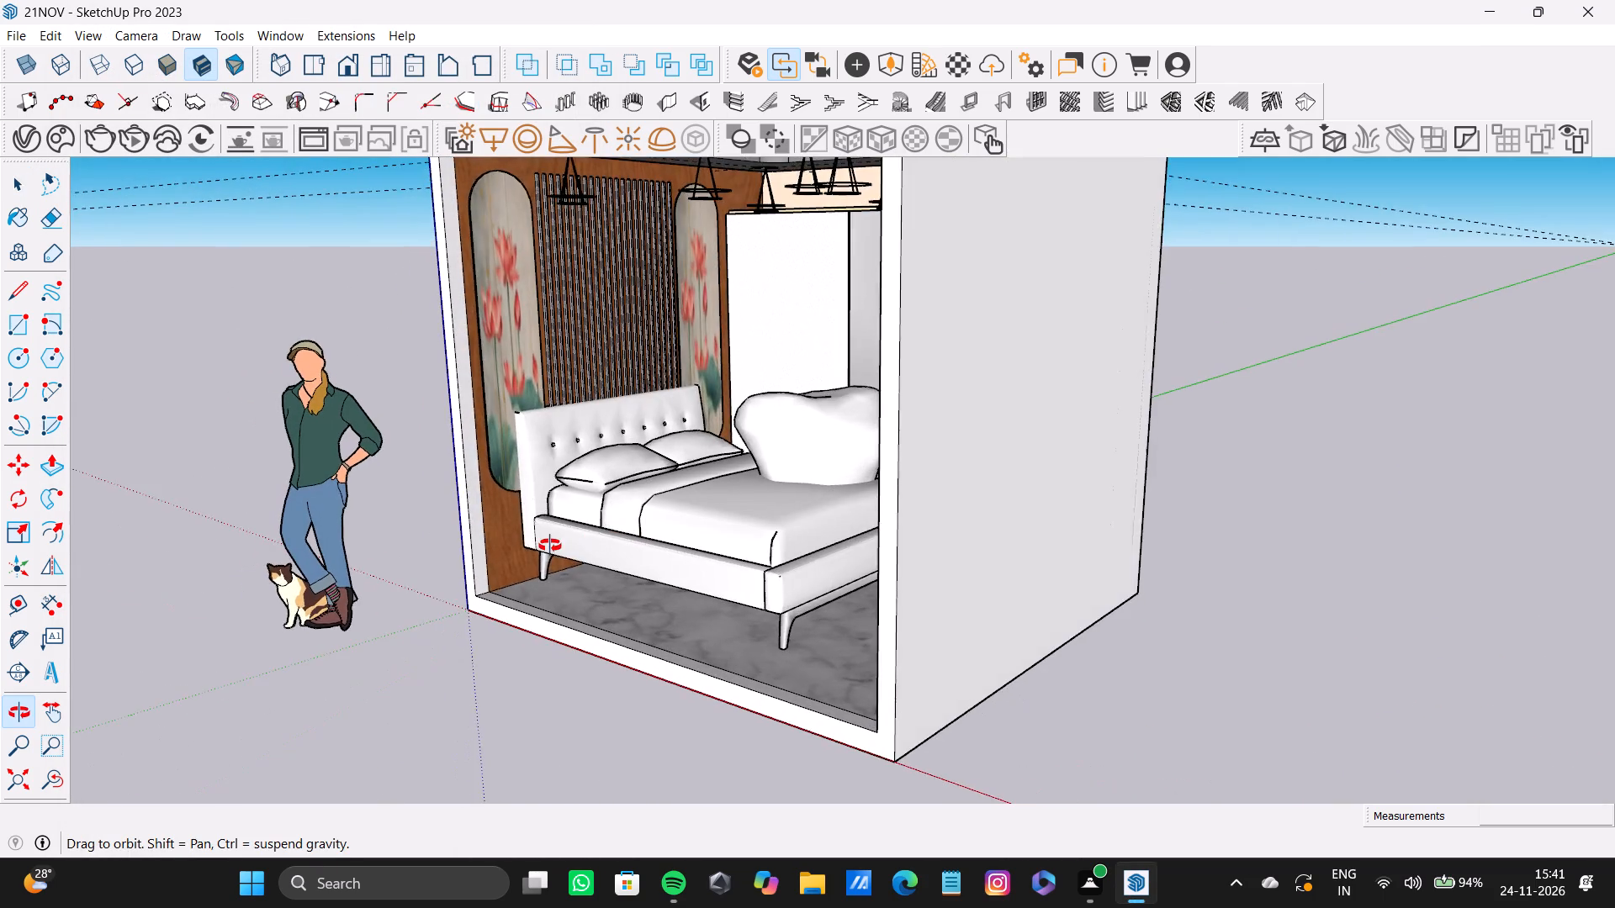
{"action": "middle_click_drag", "start_coordinate": [550, 546], "coordinate": [972, 532]}
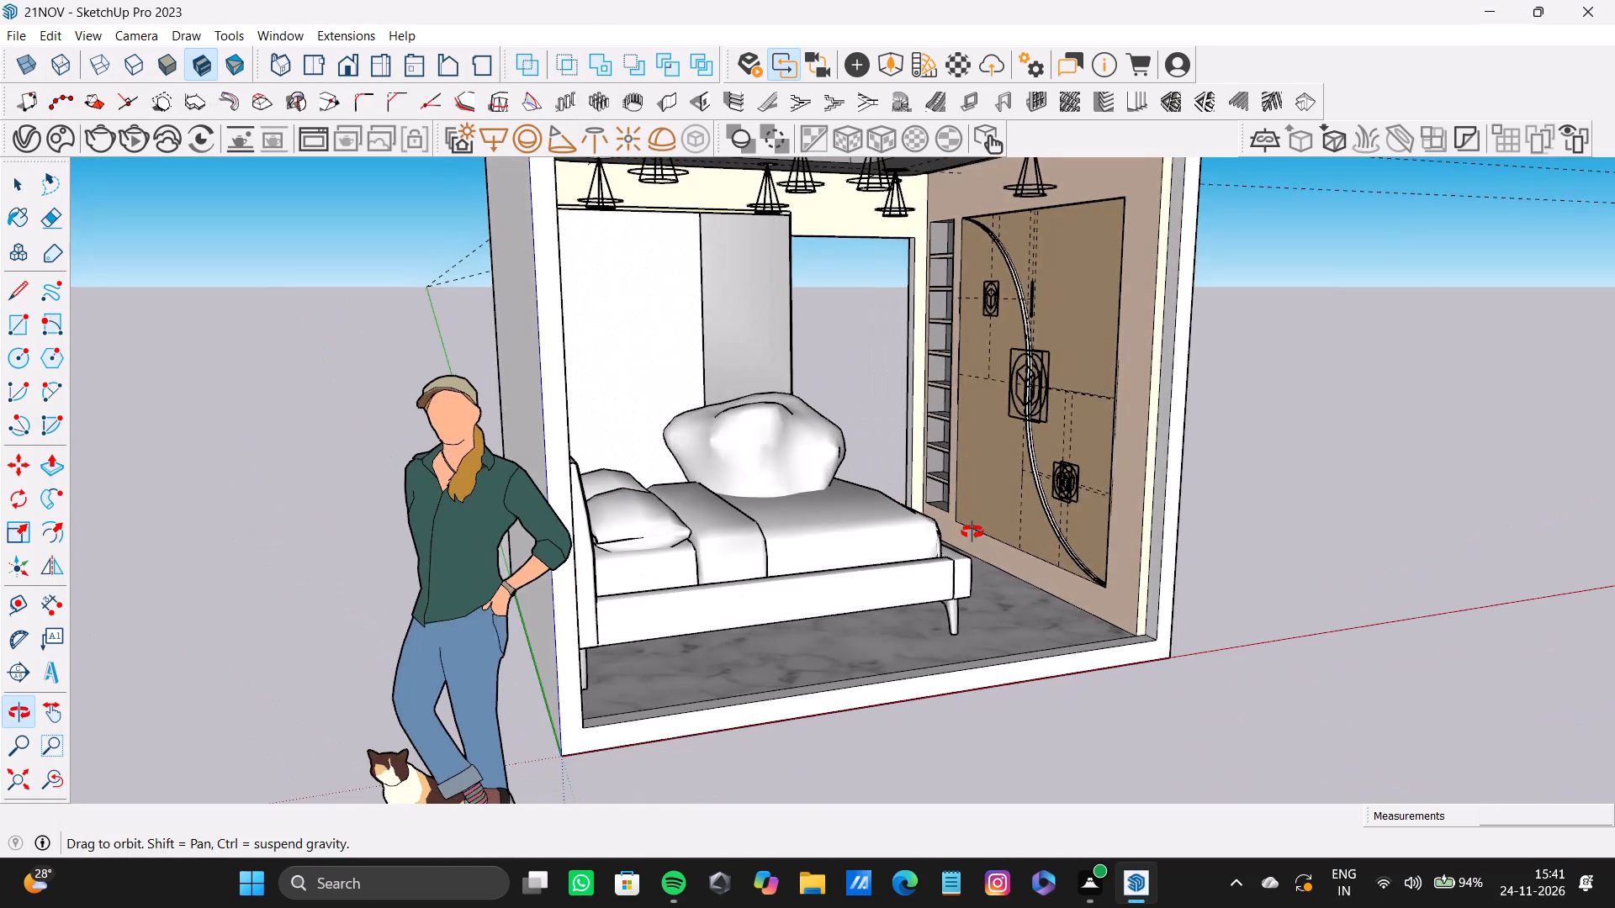
{"action": "middle_click_drag", "start_coordinate": [972, 532], "coordinate": [922, 552]}
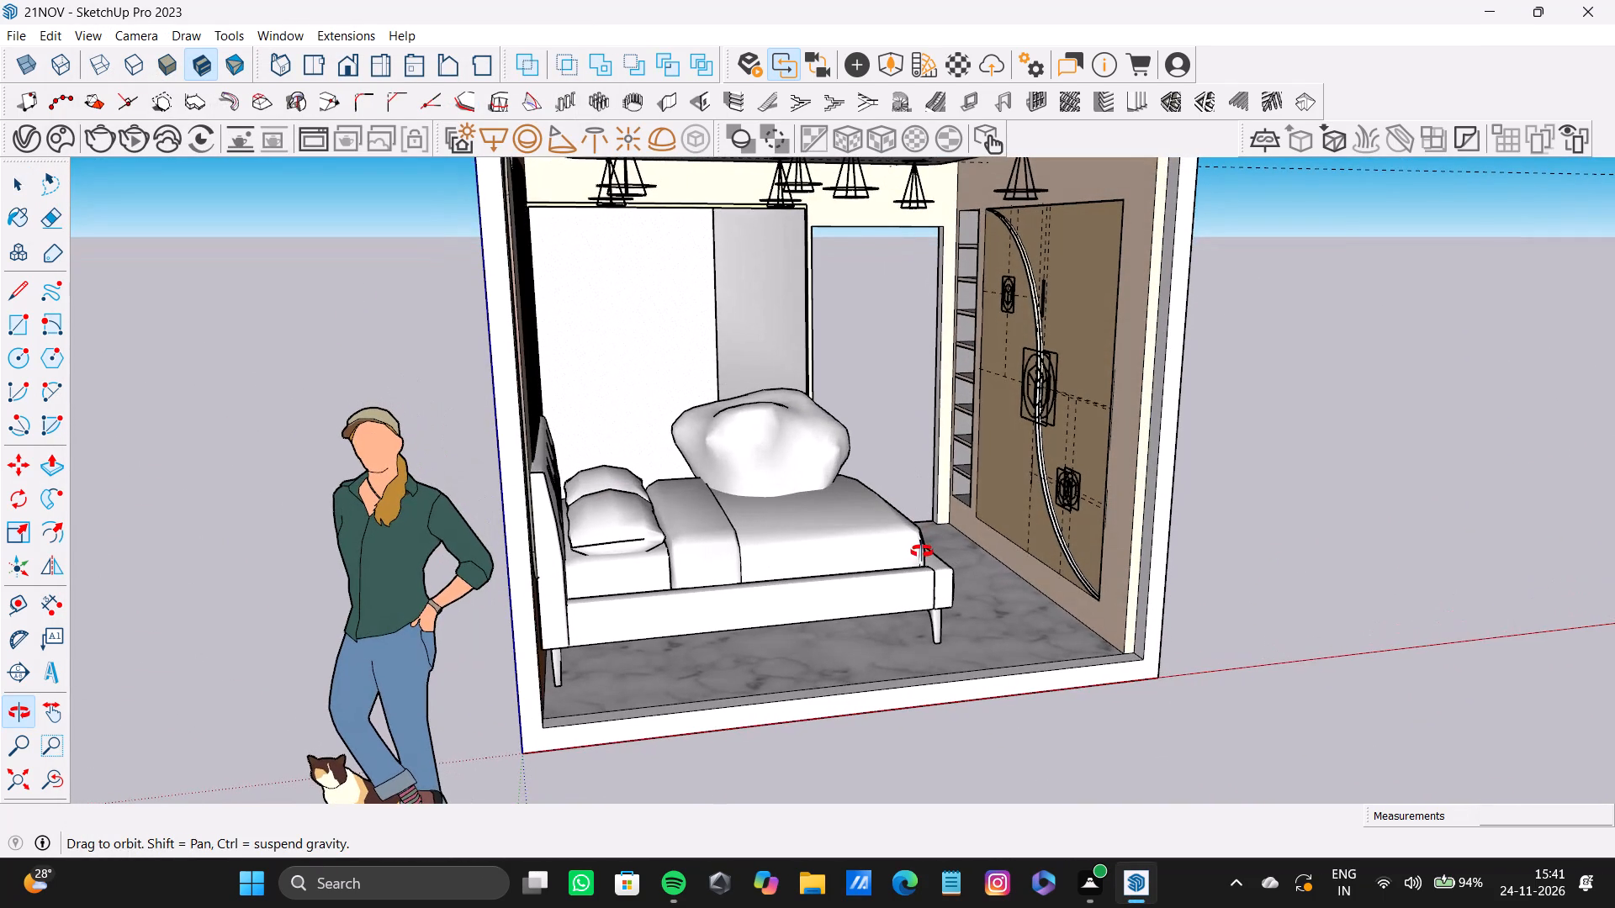
{"action": "middle_click_drag", "start_coordinate": [922, 552], "coordinate": [719, 599]}
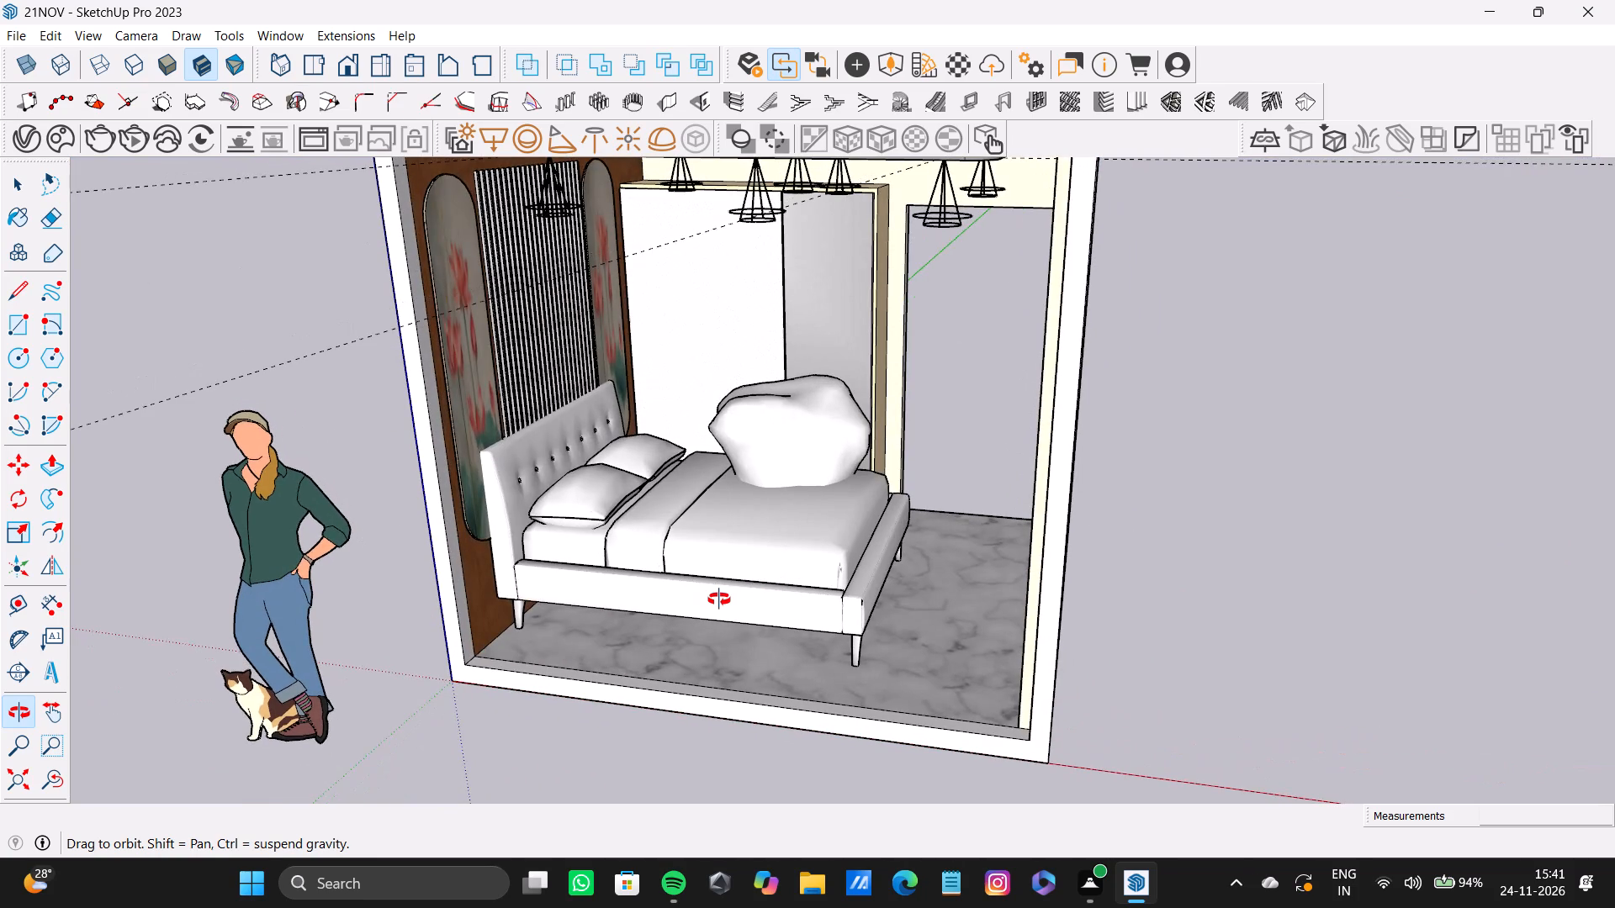
{"action": "middle_click_drag", "start_coordinate": [719, 599], "coordinate": [674, 625]}
{"action": "scroll", "coordinate": [690, 515], "scroll_direction": "up", "scroll_amount": 16}
{"action": "middle_click_drag", "start_coordinate": [800, 374], "coordinate": [522, 530]}
{"action": "scroll", "coordinate": [669, 483], "scroll_direction": "up", "scroll_amount": 6}
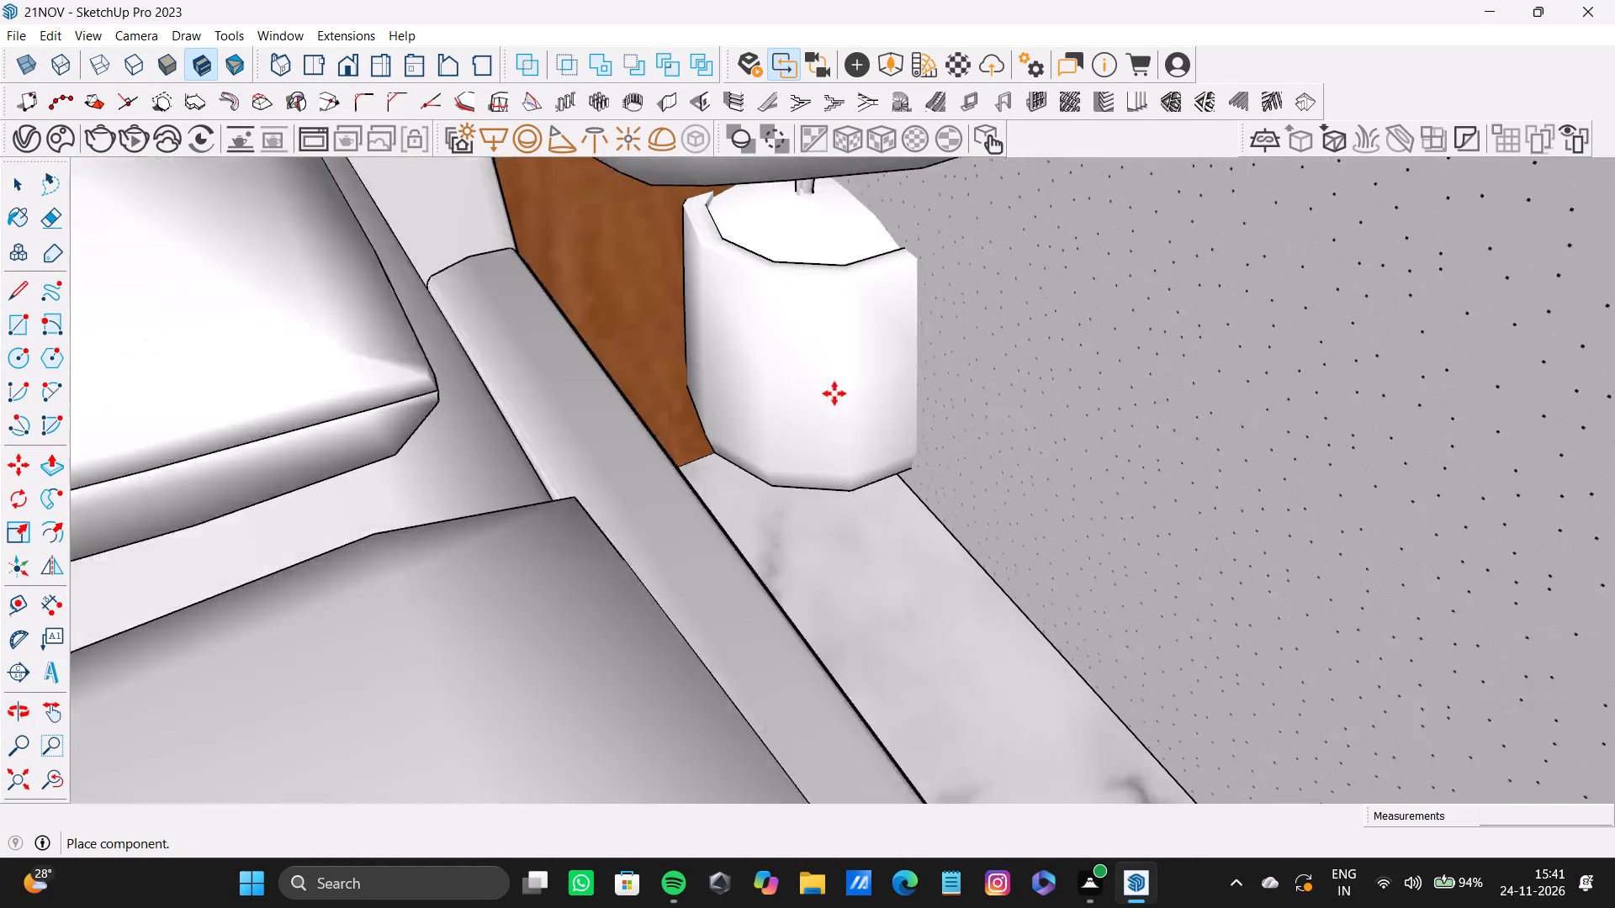
{"action": "scroll", "coordinate": [834, 393], "scroll_direction": "up", "scroll_amount": 5}
{"action": "left_click", "coordinate": [695, 506]}
Scale the potted plant down along its green and blue axes so it is slimmer and shorter beside the bed.
{"action": "key", "text": "space"}
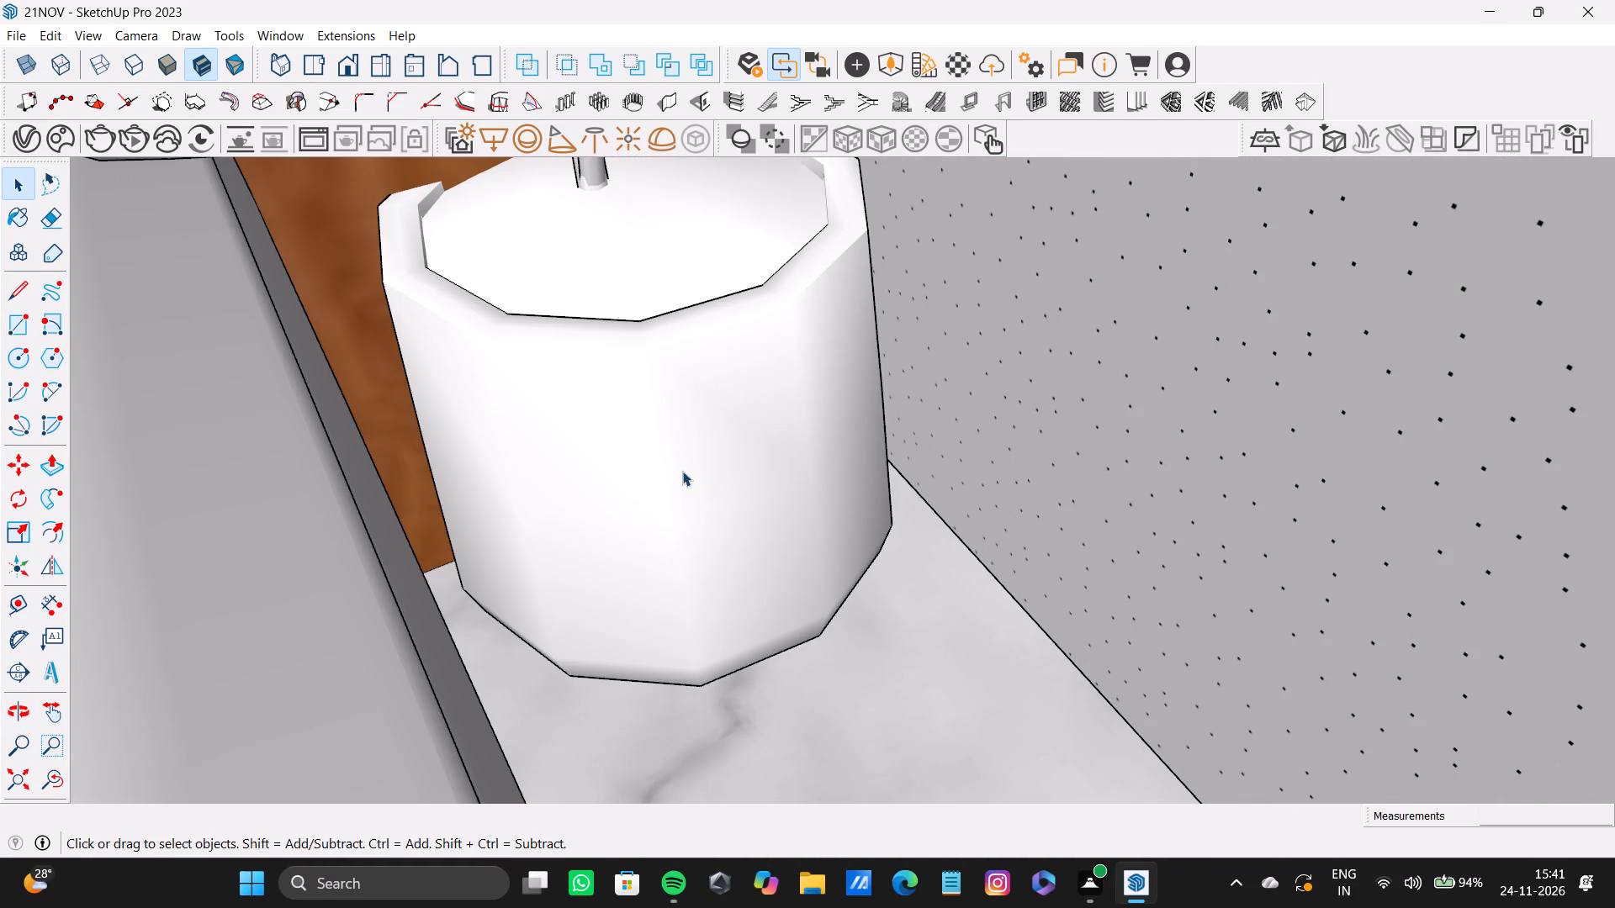
{"action": "left_click", "coordinate": [613, 468]}
{"action": "key", "text": "s"}
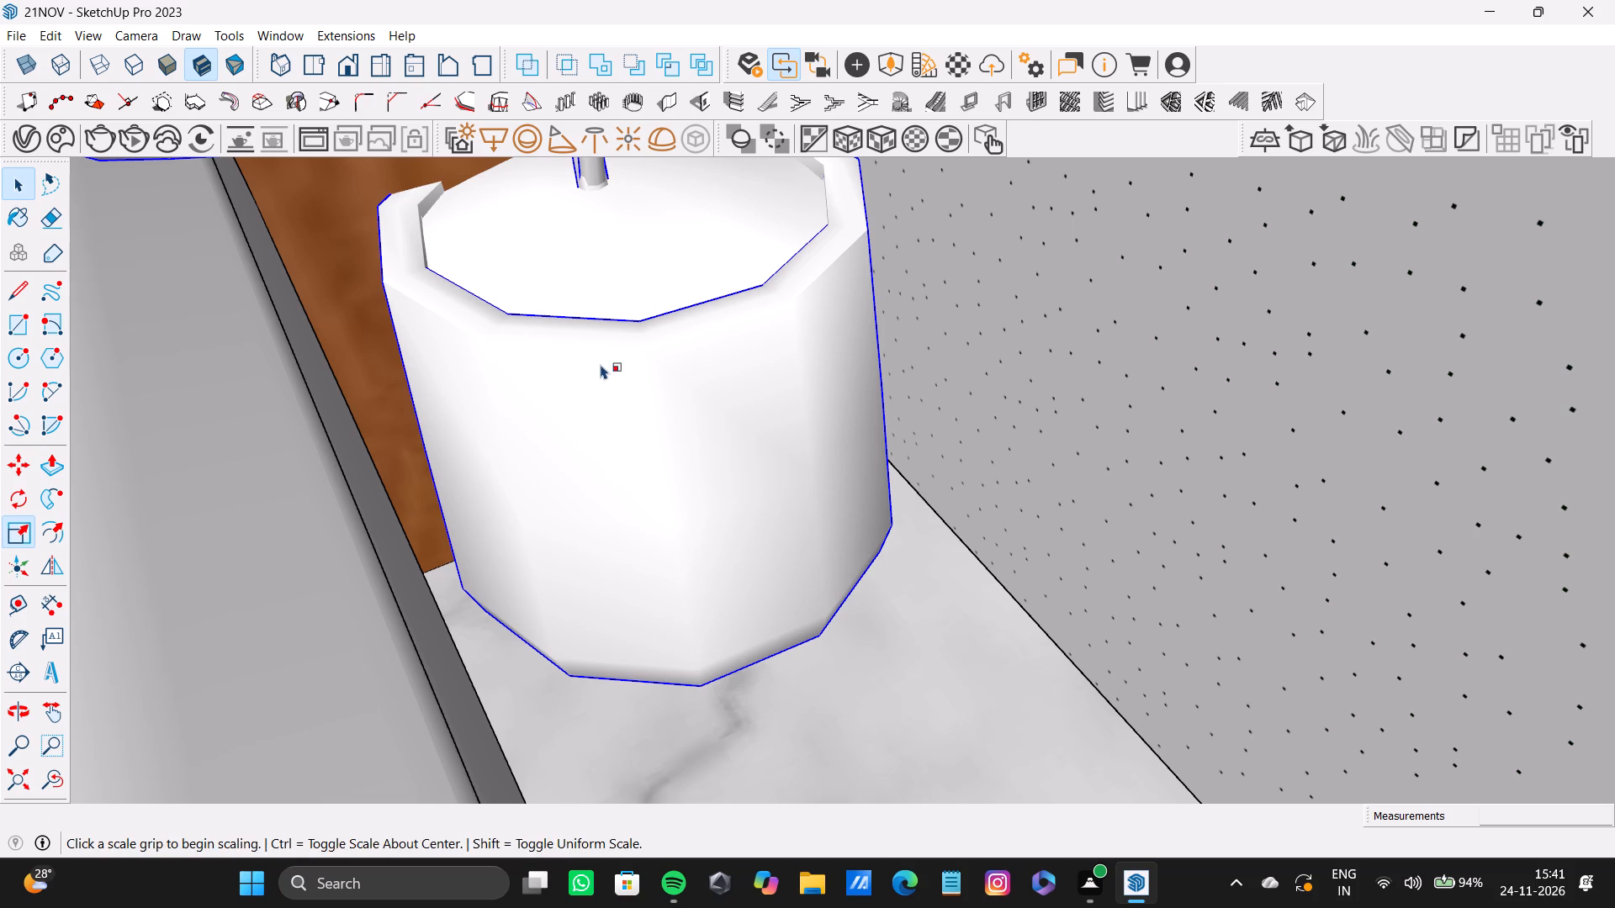
{"action": "scroll", "coordinate": [601, 364], "scroll_direction": "down", "scroll_amount": 18}
{"action": "middle_click_drag", "start_coordinate": [601, 399], "coordinate": [818, 480], "text": "shift"}
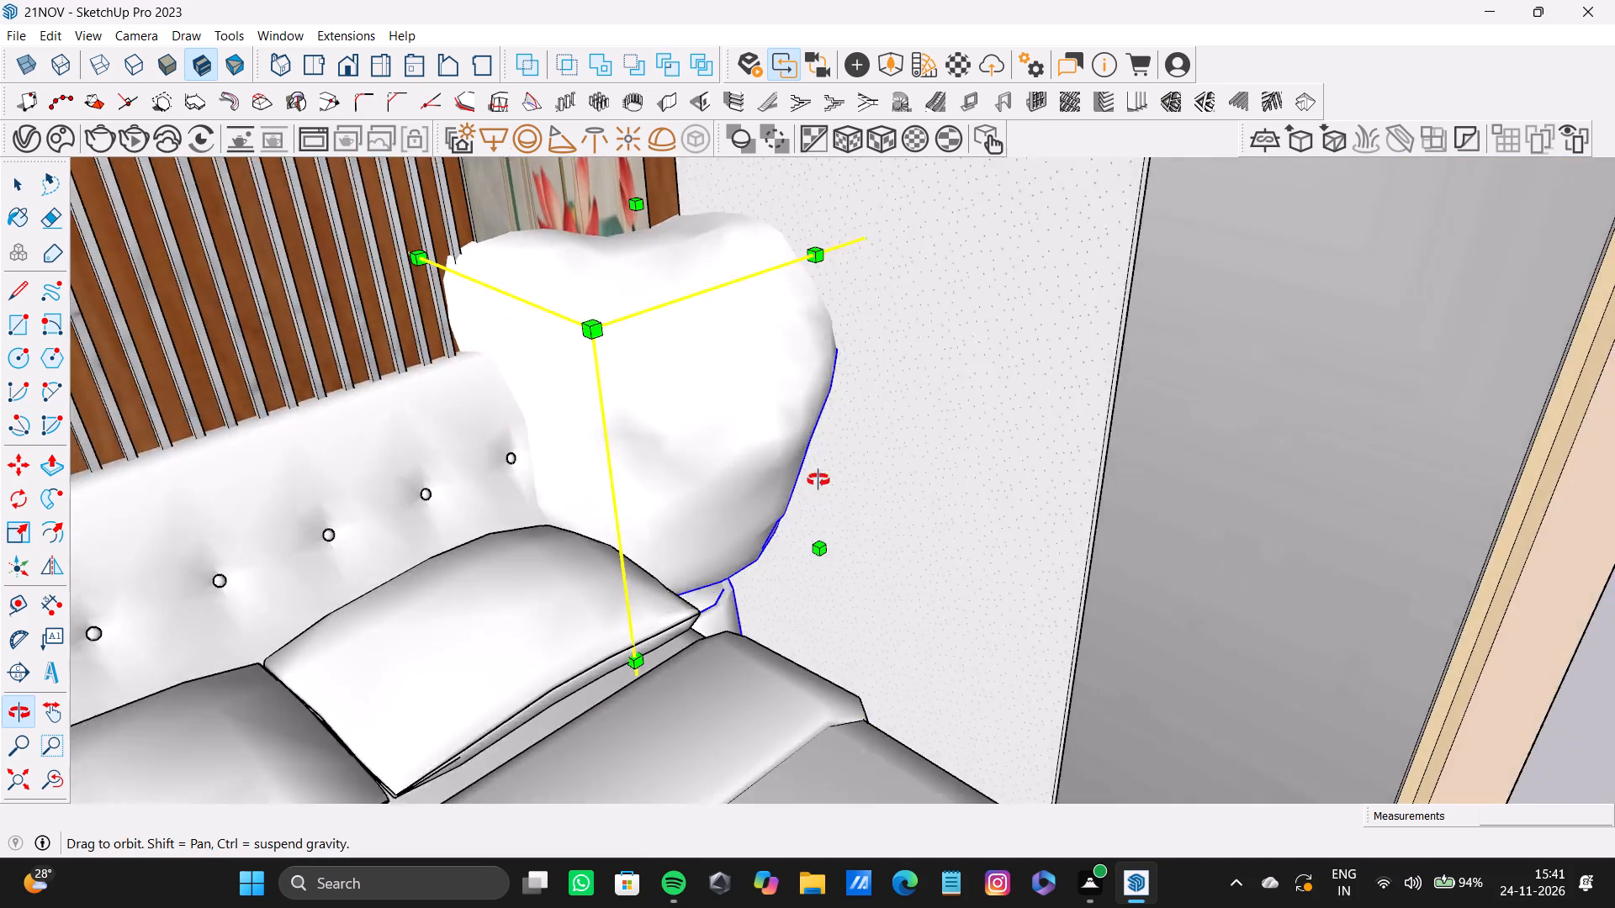
{"action": "middle_click_drag", "start_coordinate": [818, 480], "coordinate": [801, 413], "text": "shift"}
{"action": "left_click_drag", "start_coordinate": [431, 214], "coordinate": [559, 282]}
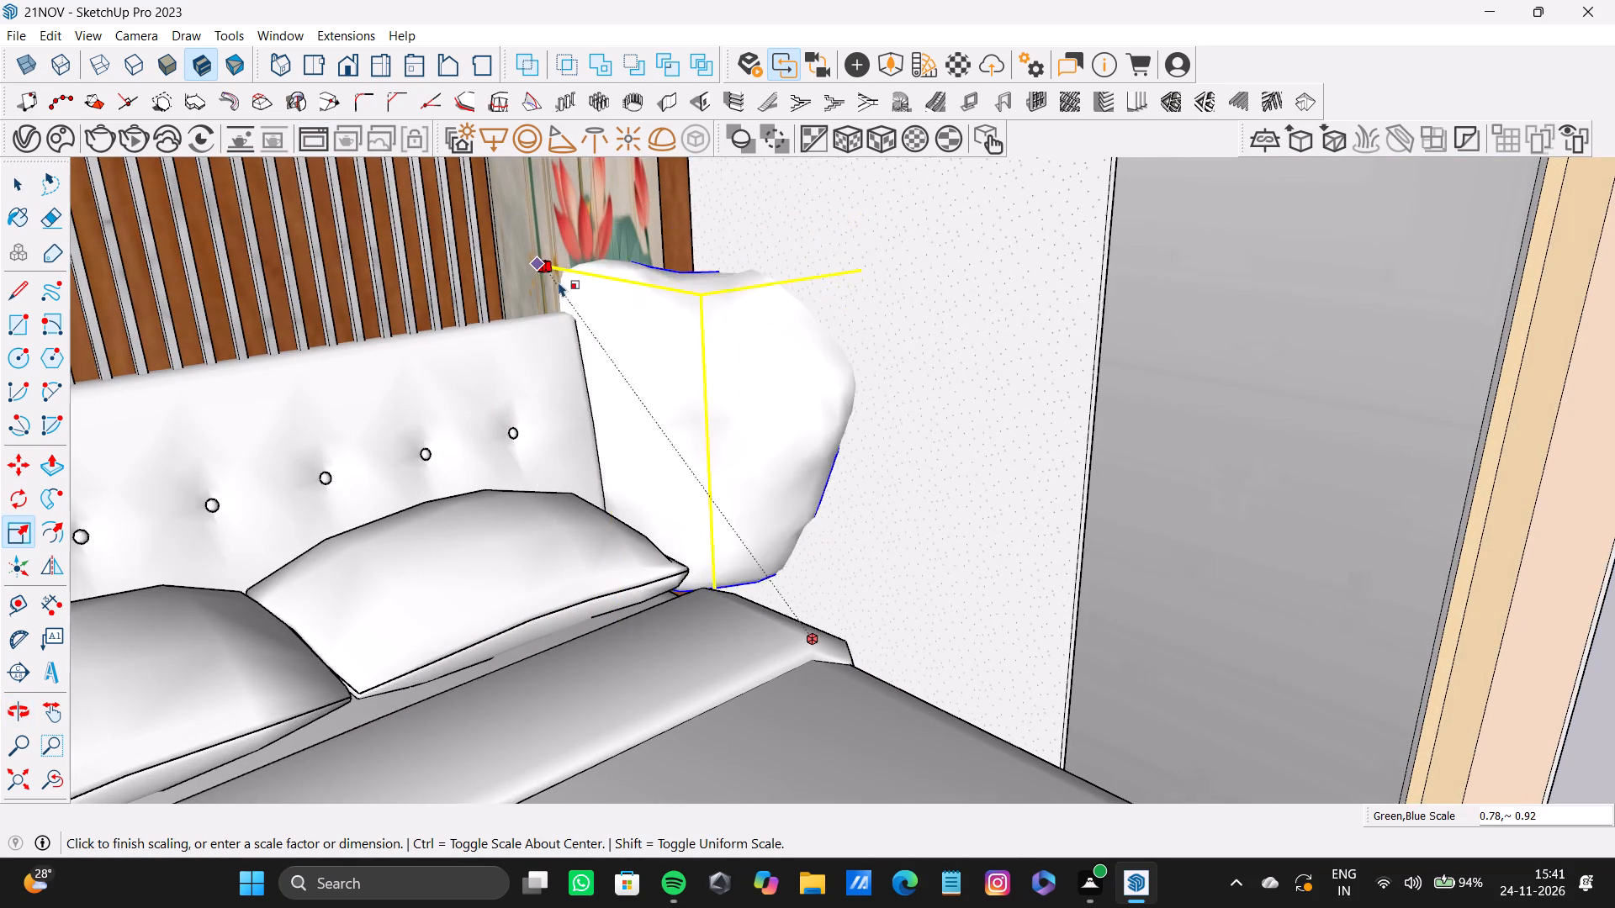
{"action": "left_click_drag", "start_coordinate": [559, 282], "coordinate": [616, 329]}
{"action": "middle_click_drag", "start_coordinate": [825, 457], "coordinate": [706, 528]}
{"action": "key", "text": "space"}
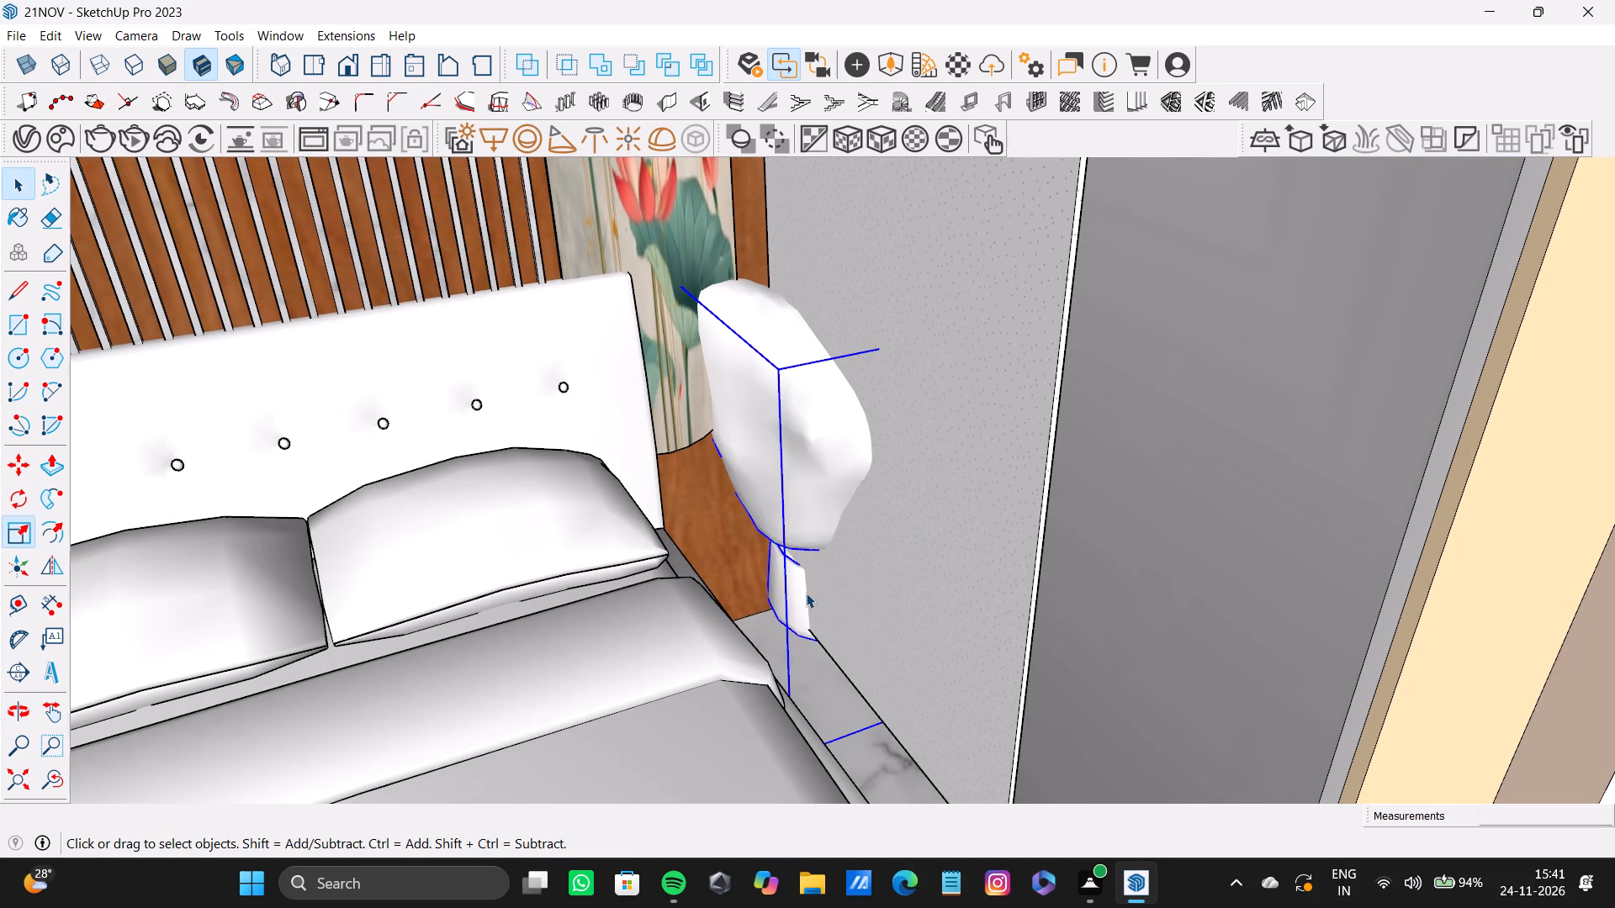
Move the potted plant about 7 1/8" away from the side wall so its pot stands on the narrow floor strip.
{"action": "left_click", "coordinate": [799, 593]}
{"action": "key", "text": "m"}
{"action": "left_click", "coordinate": [801, 641]}
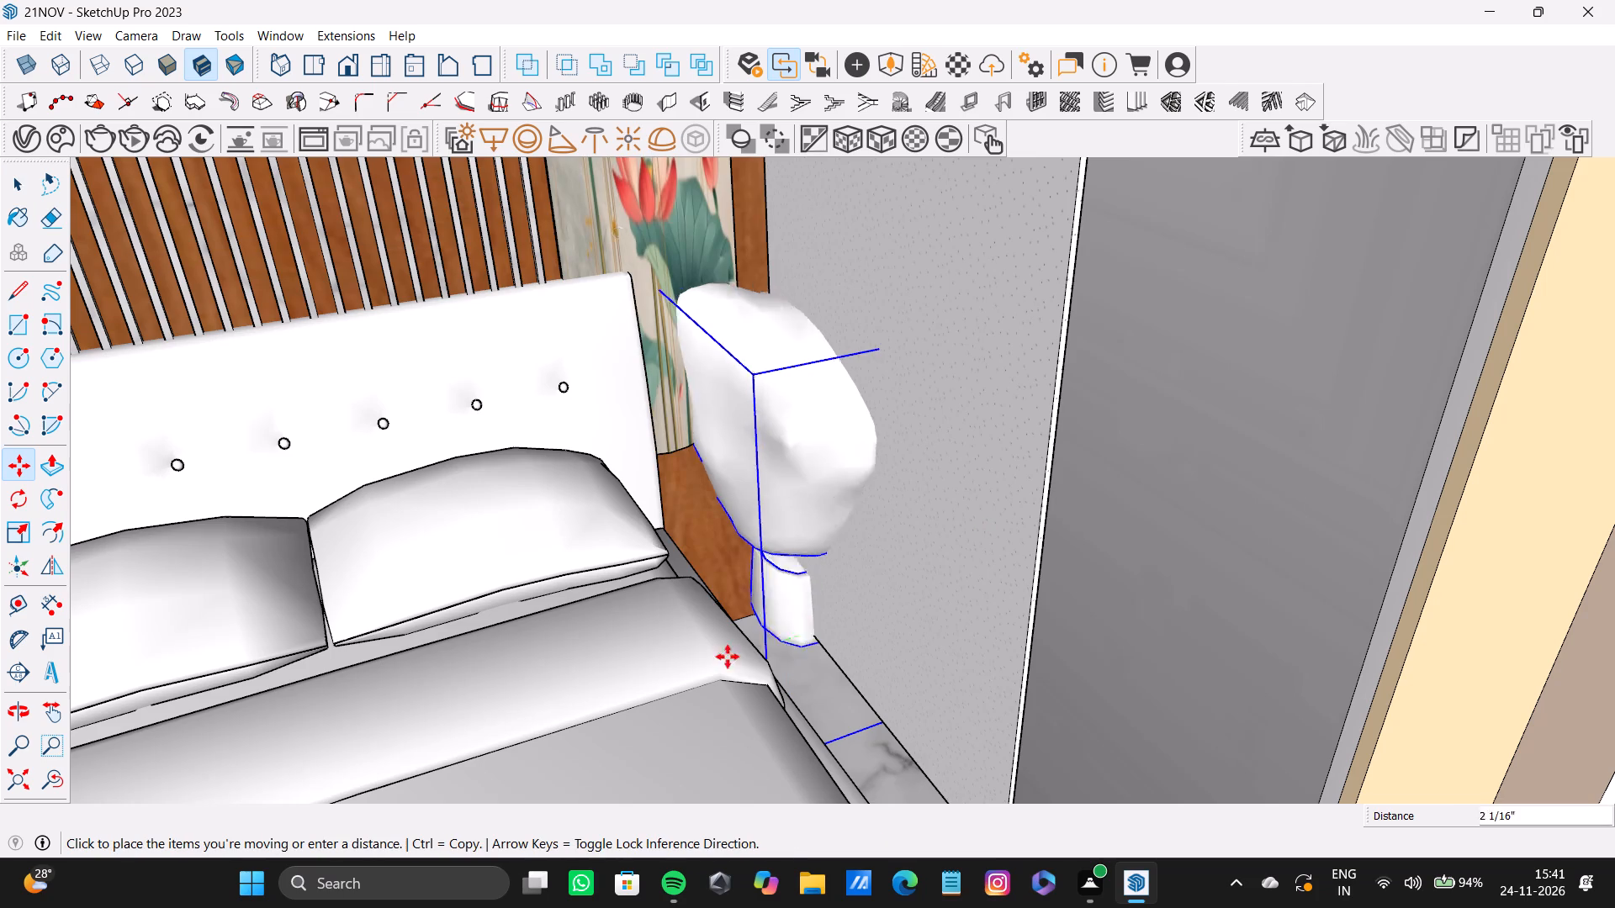
{"action": "scroll", "coordinate": [791, 651], "scroll_direction": "up", "scroll_amount": 4}
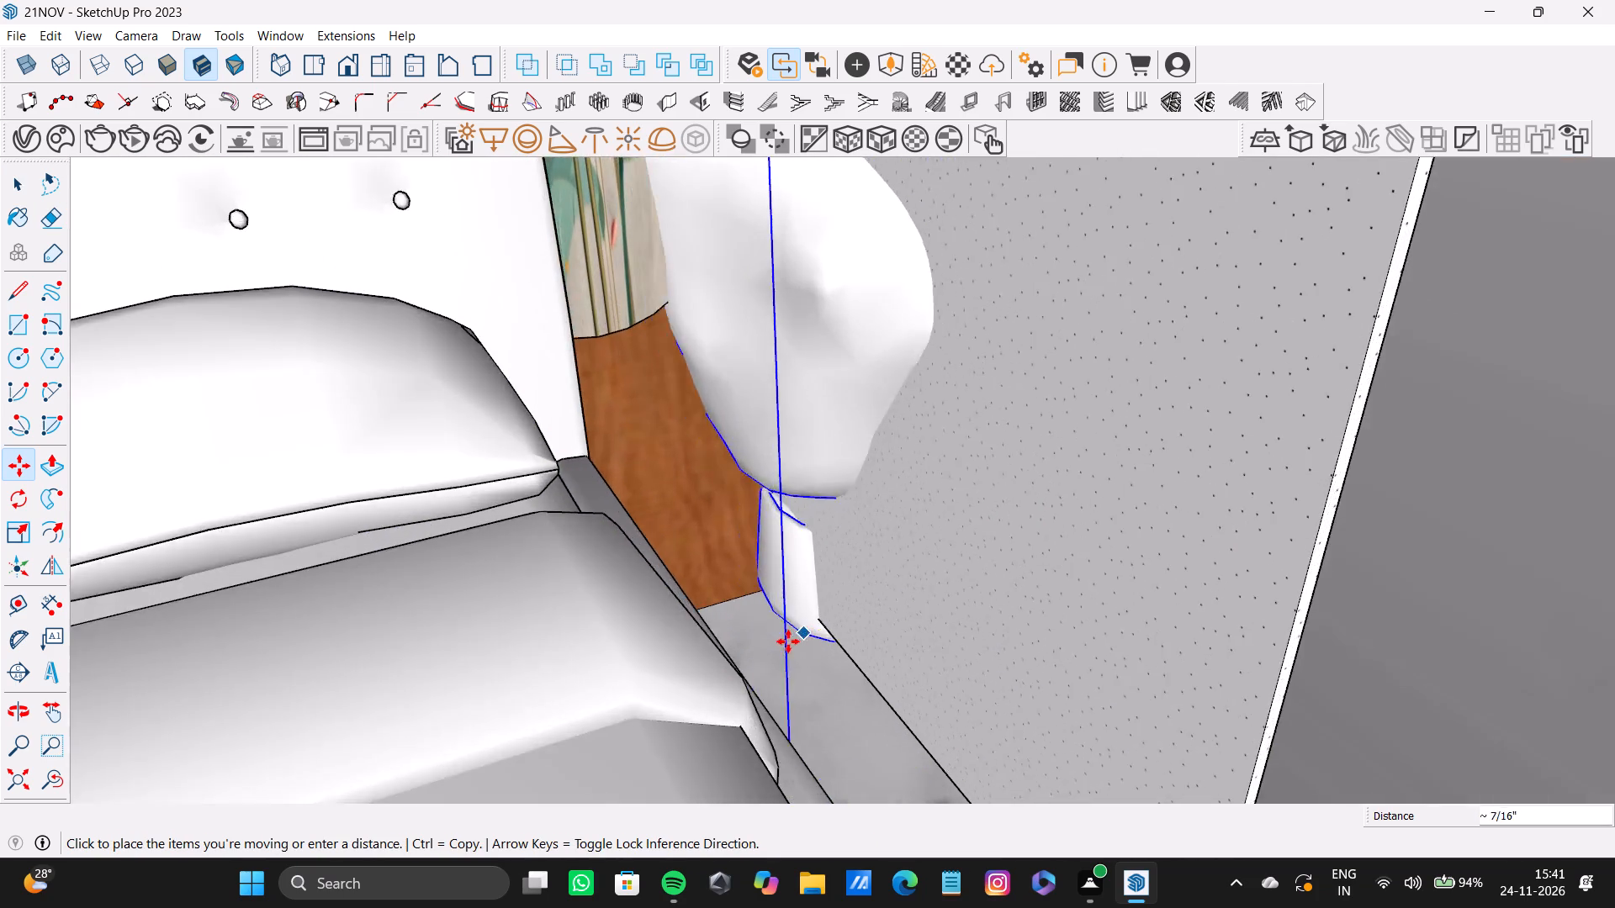
{"action": "middle_click_drag", "start_coordinate": [788, 641], "coordinate": [754, 586]}
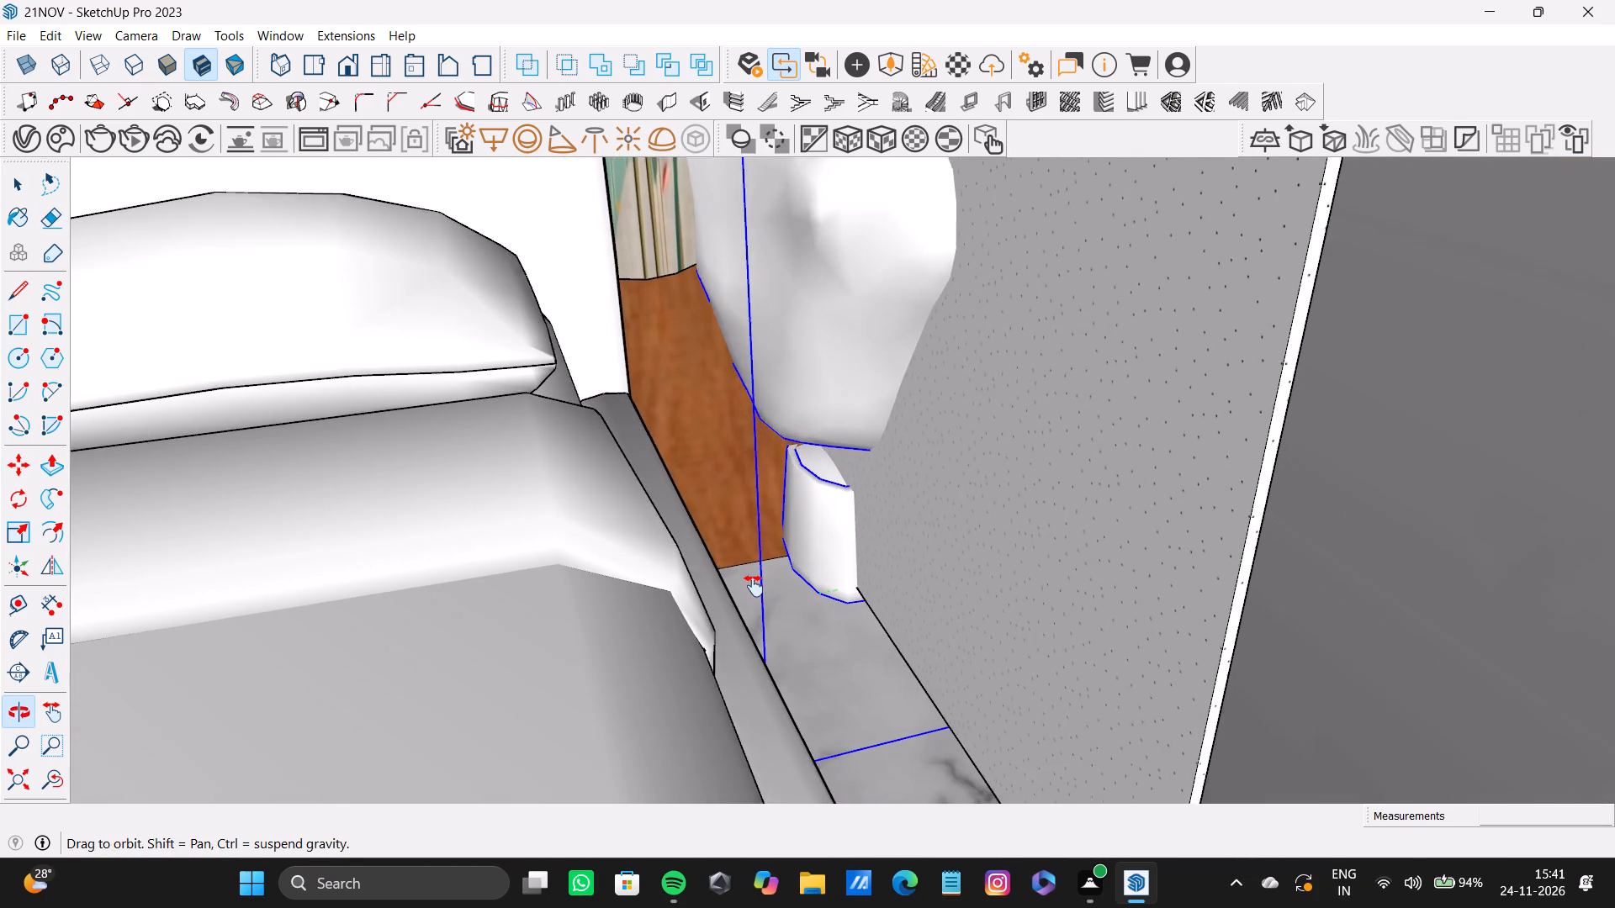
{"action": "middle_click_drag", "start_coordinate": [754, 586], "coordinate": [740, 594]}
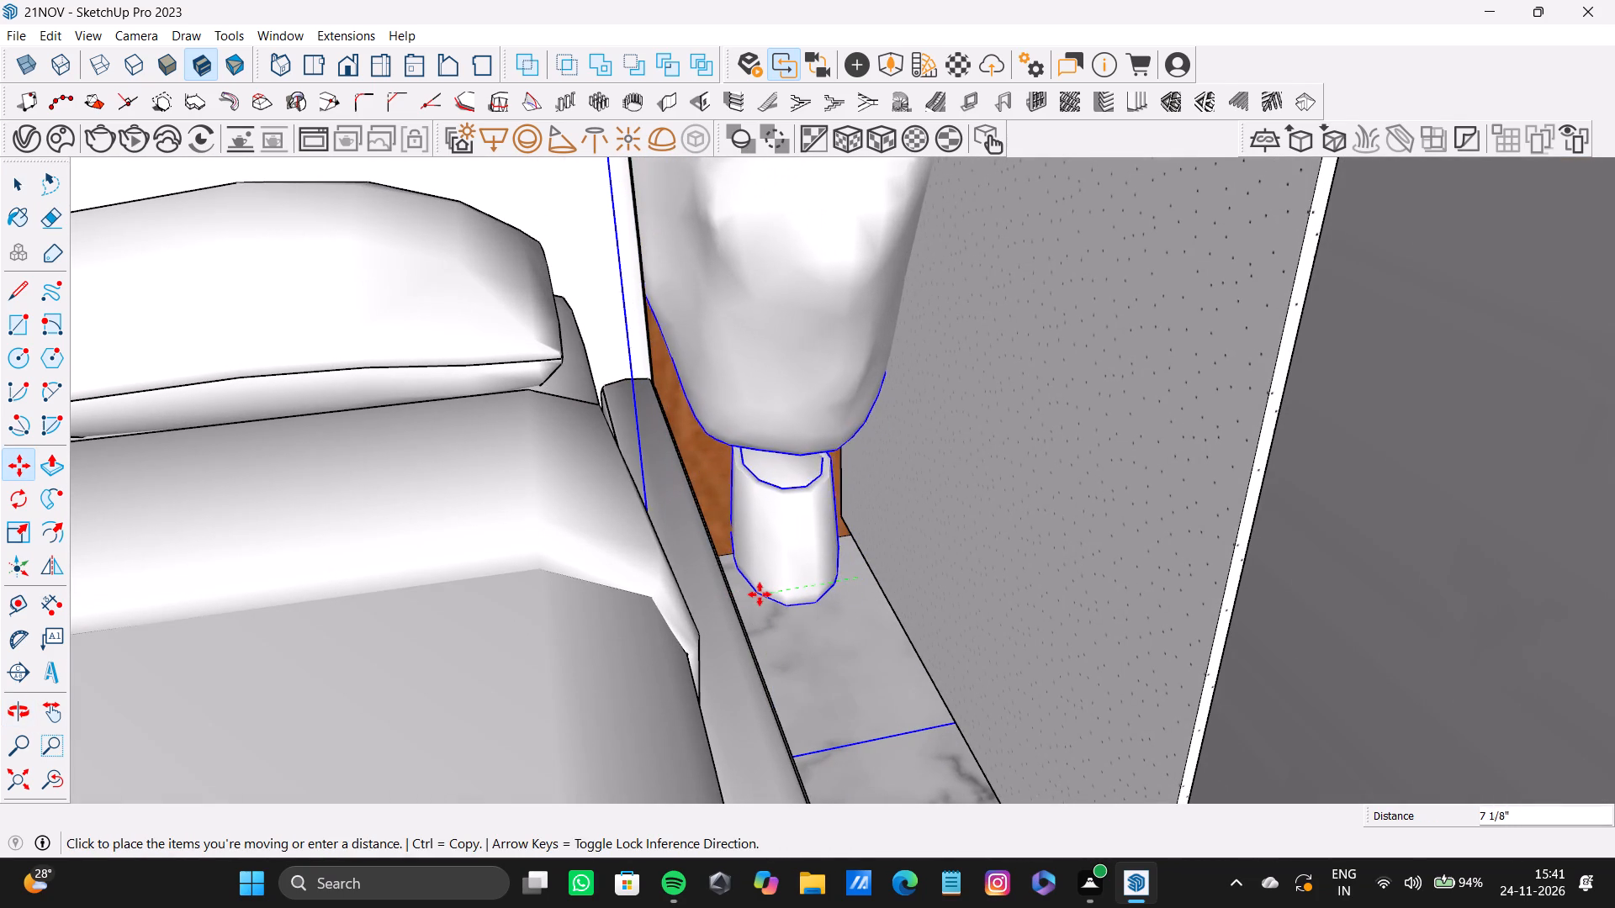
{"action": "left_click", "coordinate": [760, 594]}
Reduce the plant's height slightly with a blue-axis scale of about 0.96.
{"action": "middle_click_drag", "start_coordinate": [709, 427], "coordinate": [759, 558], "text": "shift"}
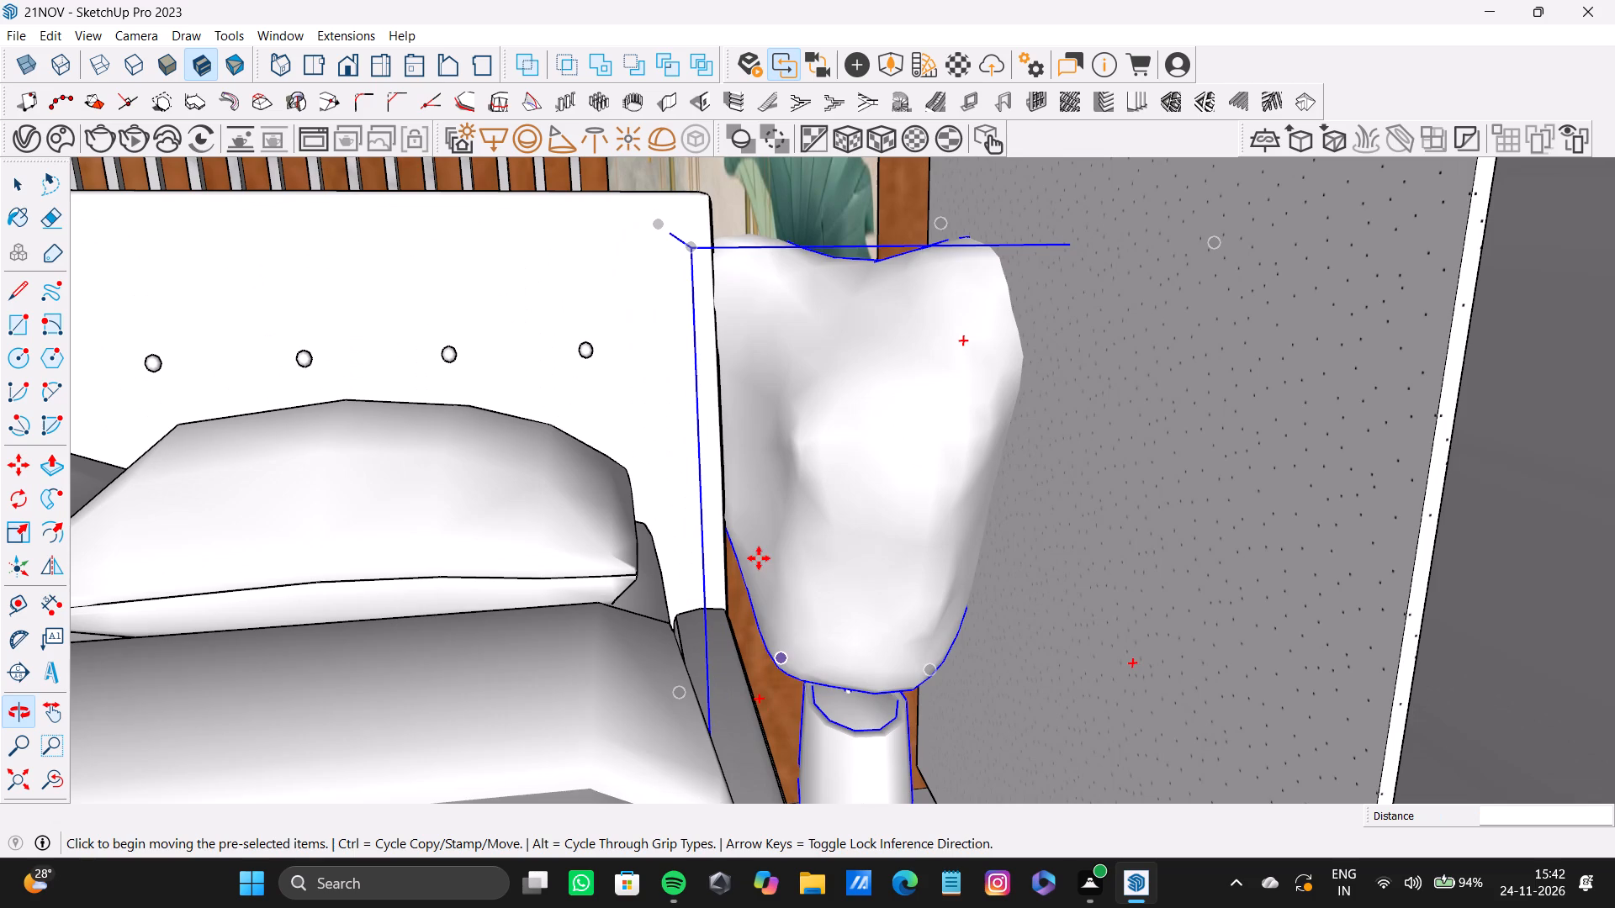
{"action": "key", "text": "s"}
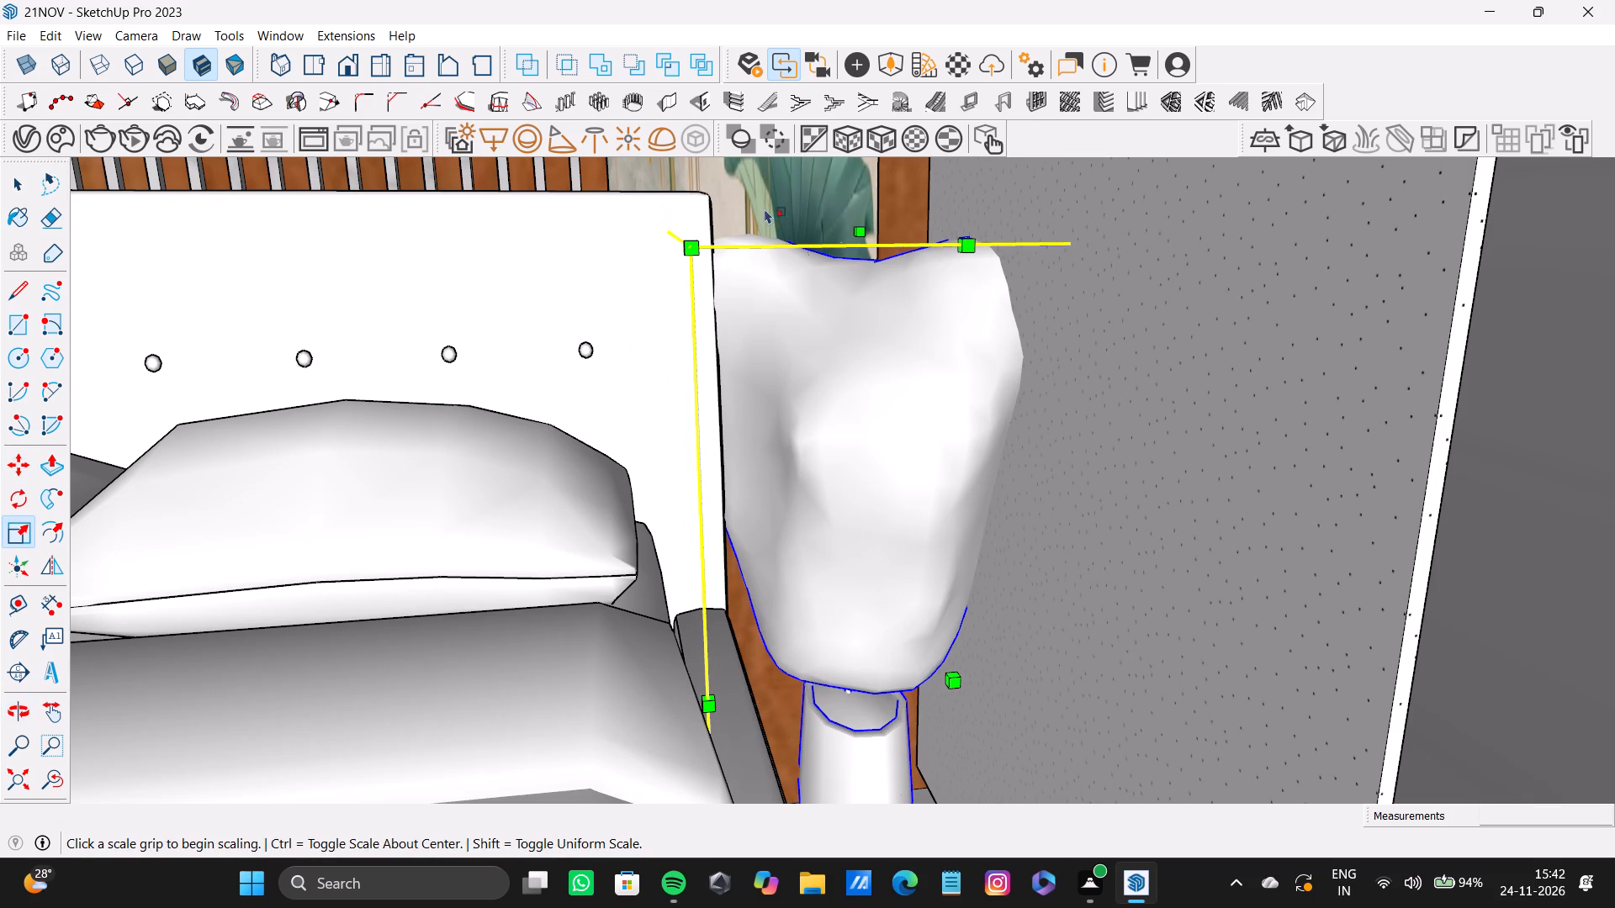
{"action": "left_click", "coordinate": [860, 223]}
{"action": "left_click_drag", "start_coordinate": [862, 225], "coordinate": [864, 261]}
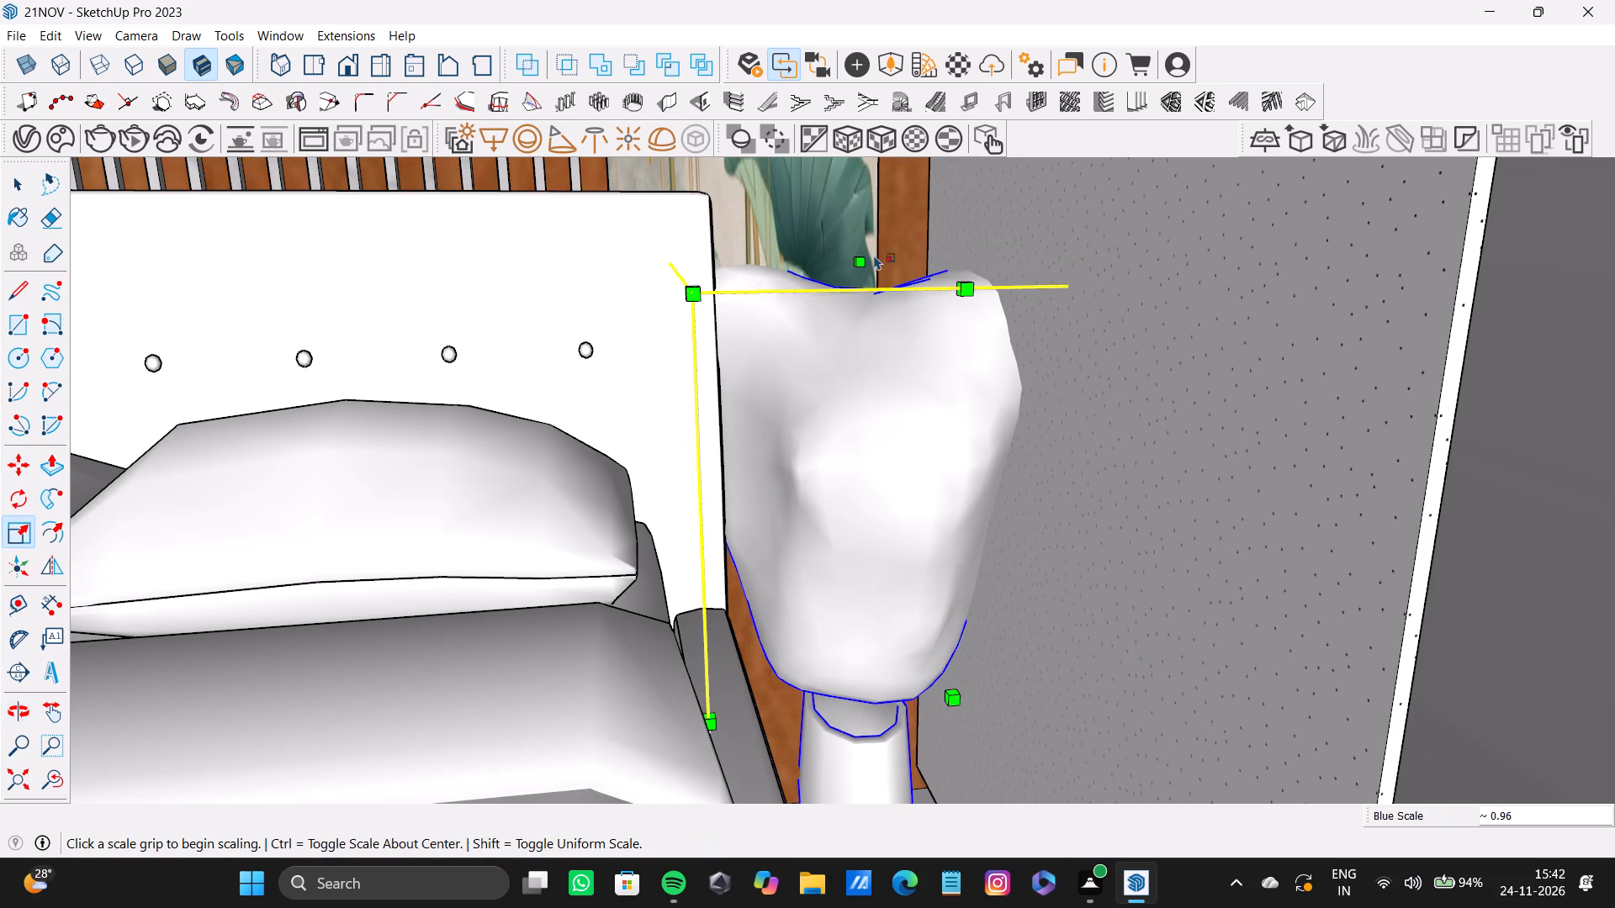
Examine from several angles how the scaled plant fits between the headboard and the side wall.
{"action": "middle_click_drag", "start_coordinate": [957, 217], "coordinate": [1032, 404]}
{"action": "scroll", "coordinate": [1000, 441], "scroll_direction": "down", "scroll_amount": 3}
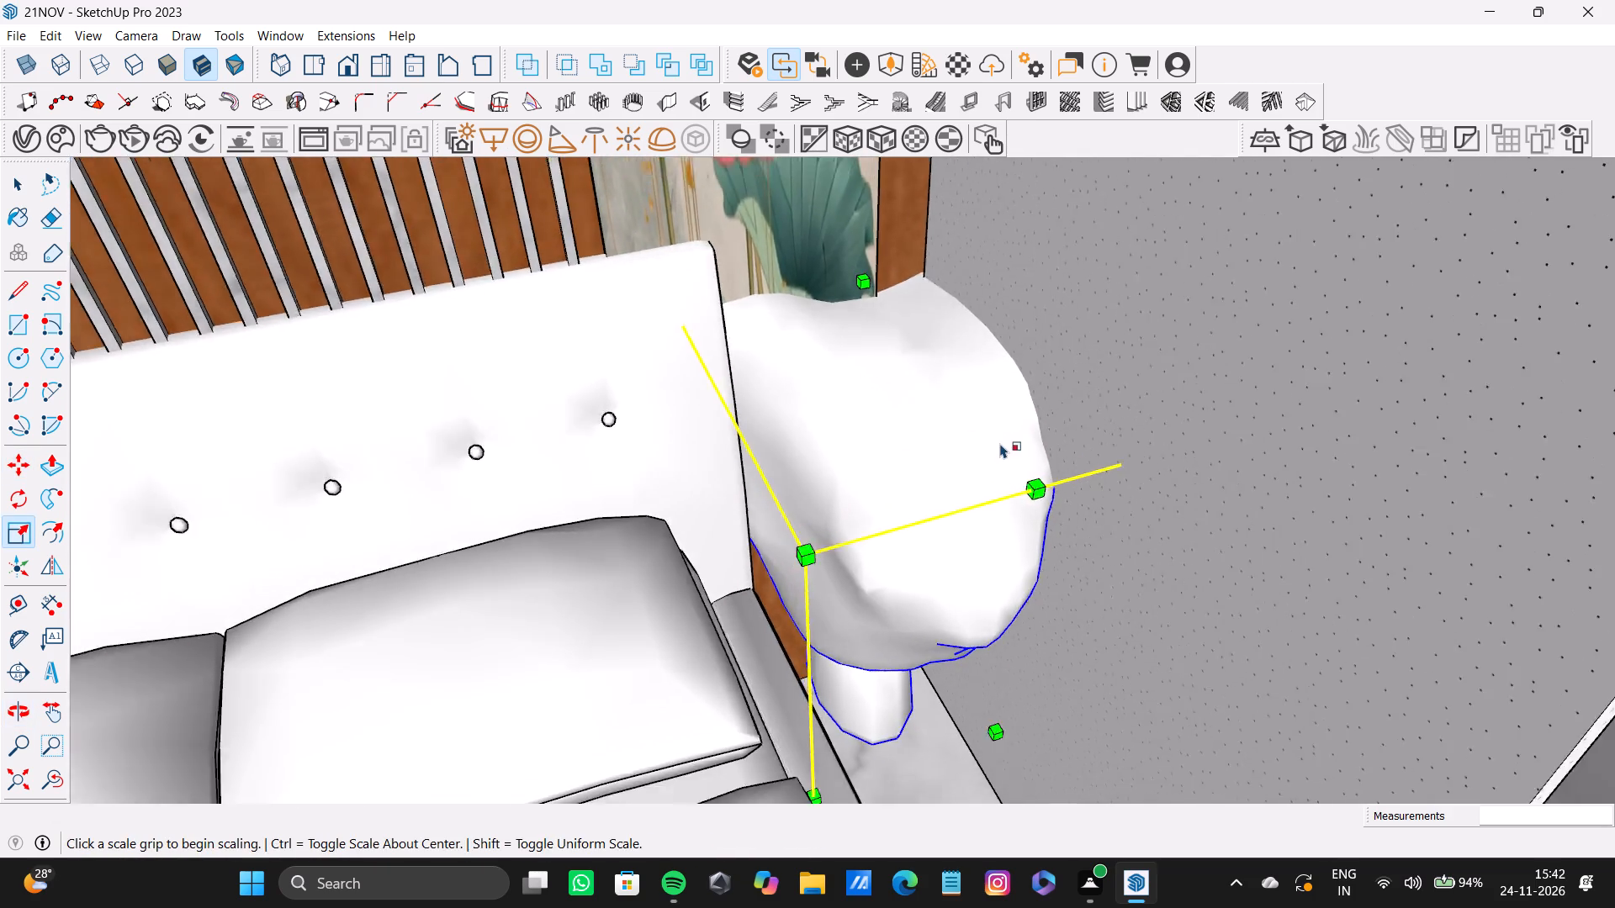
{"action": "scroll", "coordinate": [1000, 443], "scroll_direction": "down", "scroll_amount": 7}
{"action": "middle_click_drag", "start_coordinate": [992, 477], "coordinate": [992, 449], "text": "shift"}
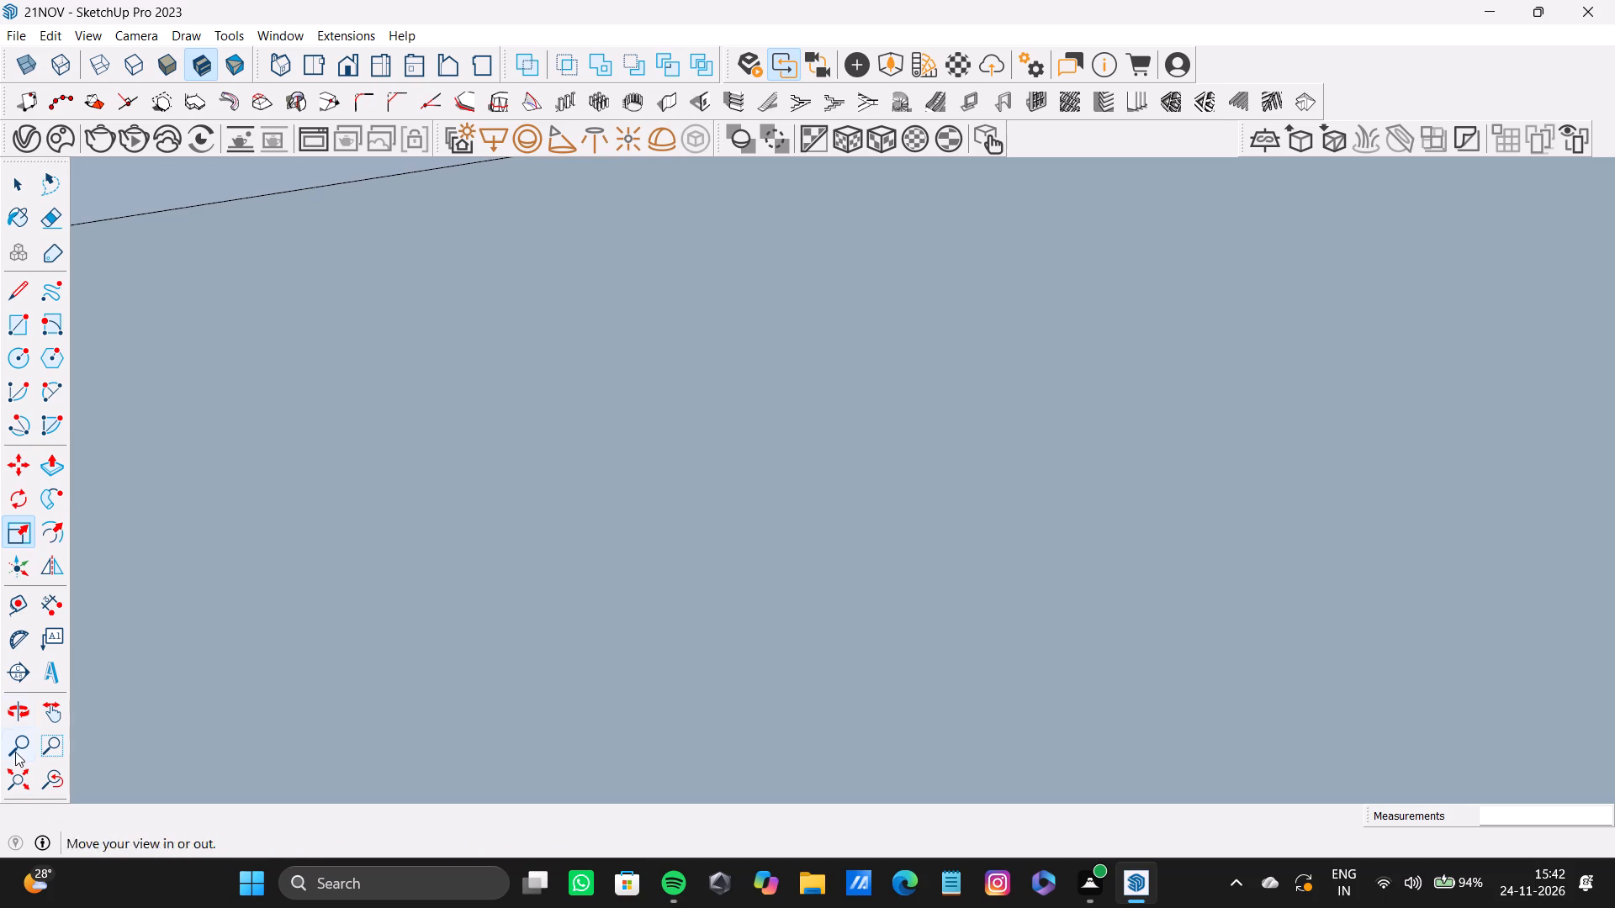
{"action": "left_click", "coordinate": [24, 785]}
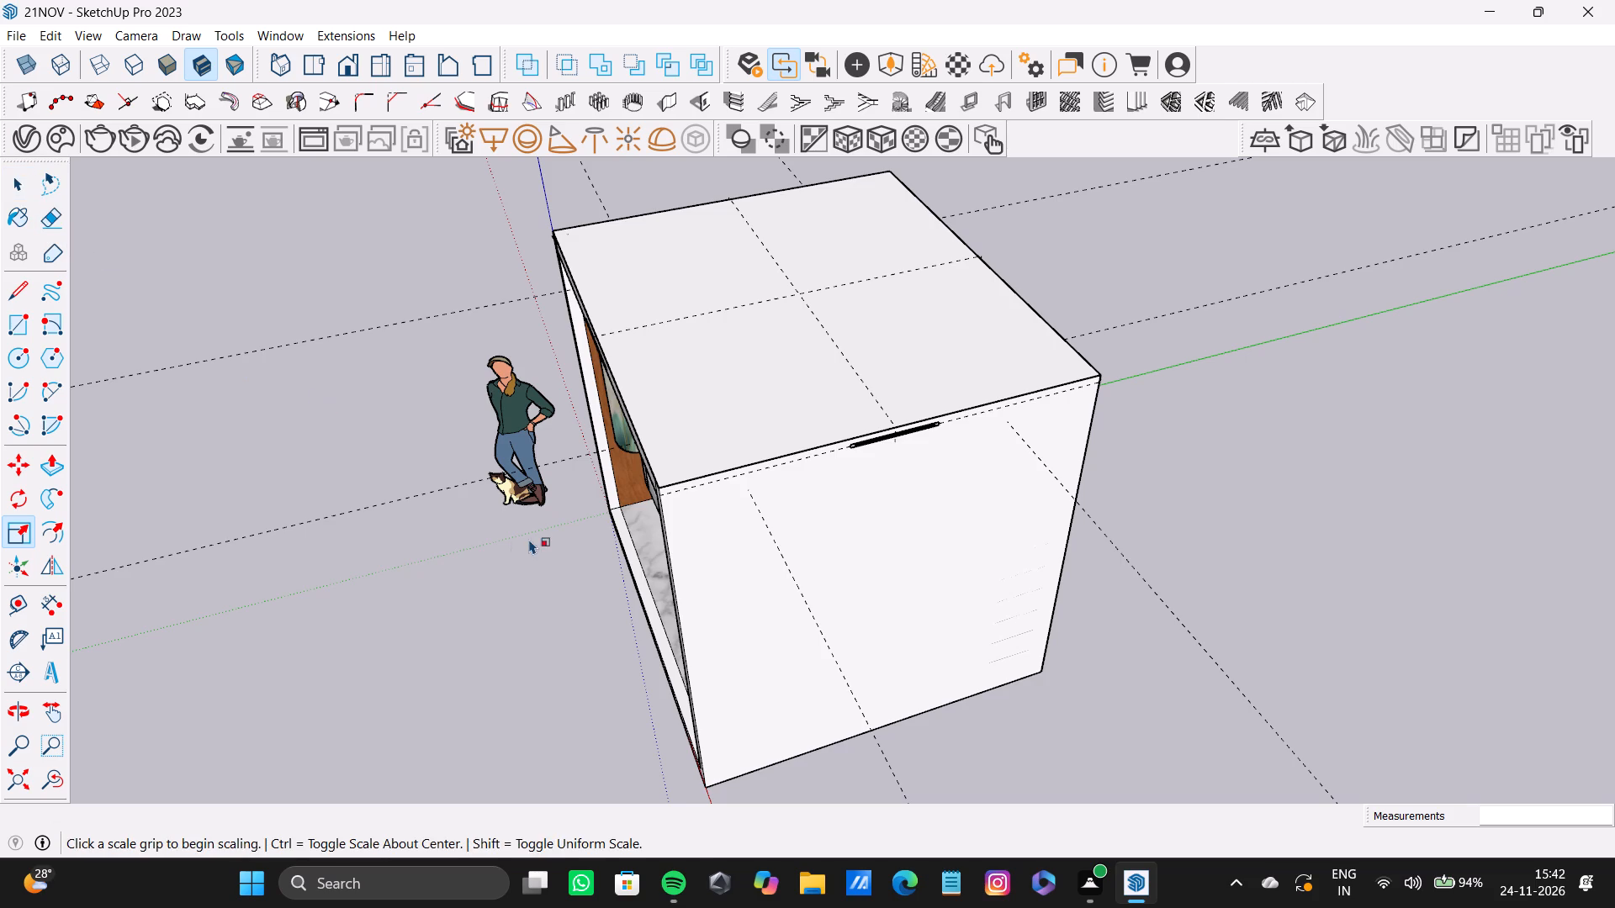
{"action": "scroll", "coordinate": [529, 539], "scroll_direction": "down", "scroll_amount": 6}
{"action": "middle_click_drag", "start_coordinate": [522, 548], "coordinate": [726, 341]}
{"action": "scroll", "coordinate": [648, 515], "scroll_direction": "up", "scroll_amount": 18}
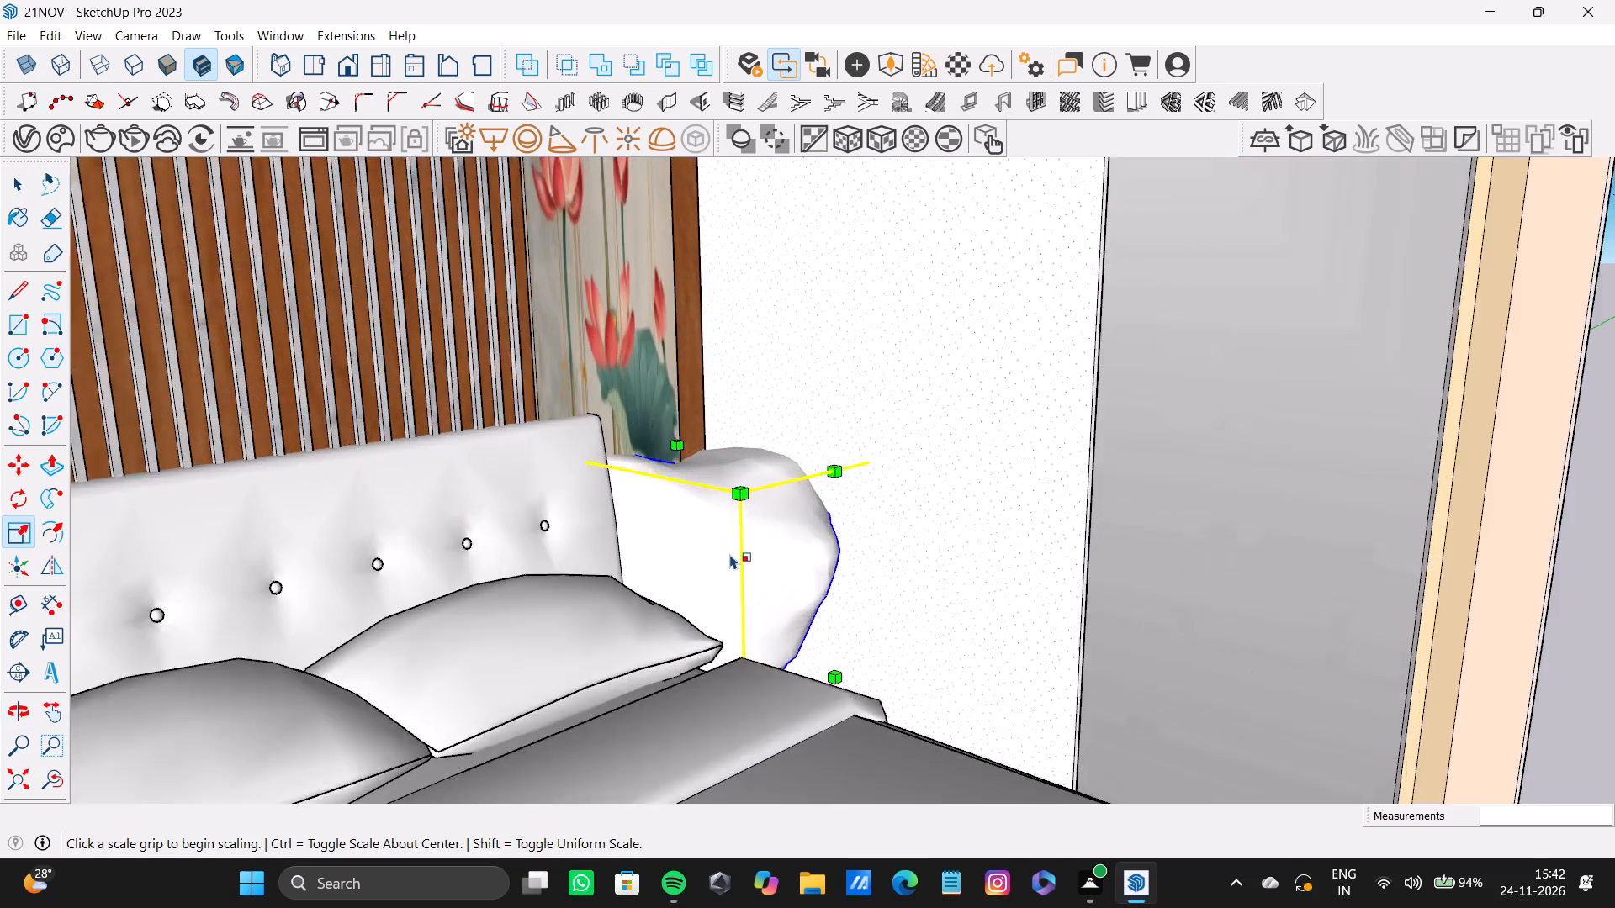
{"action": "middle_click_drag", "start_coordinate": [738, 547], "coordinate": [750, 701]}
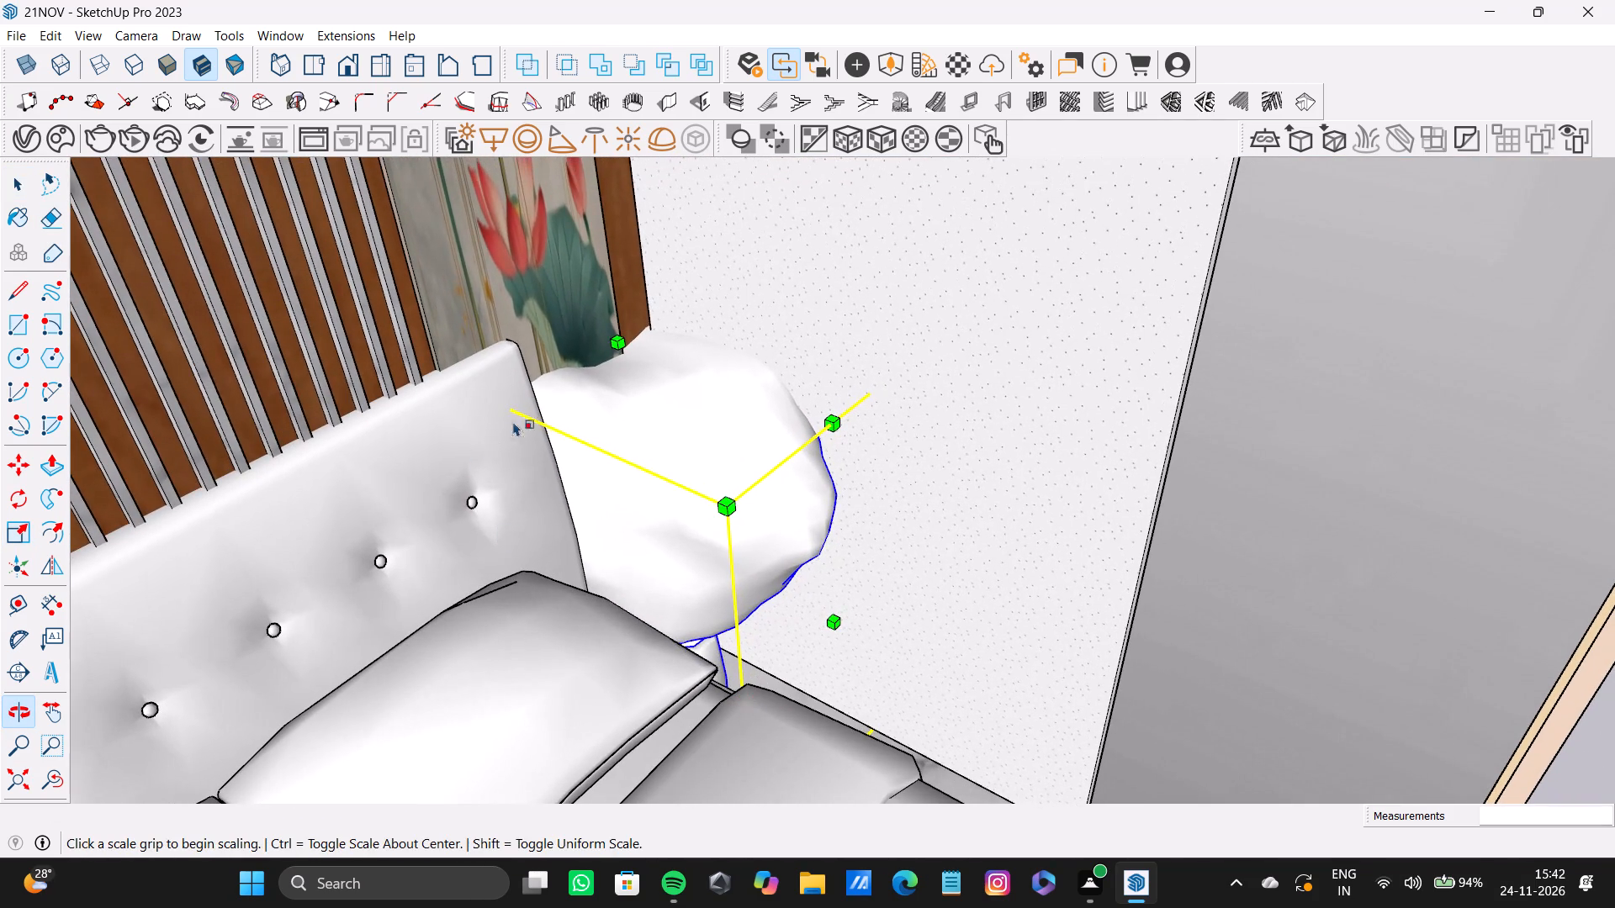
{"action": "middle_click_drag", "start_coordinate": [692, 583], "coordinate": [434, 524]}
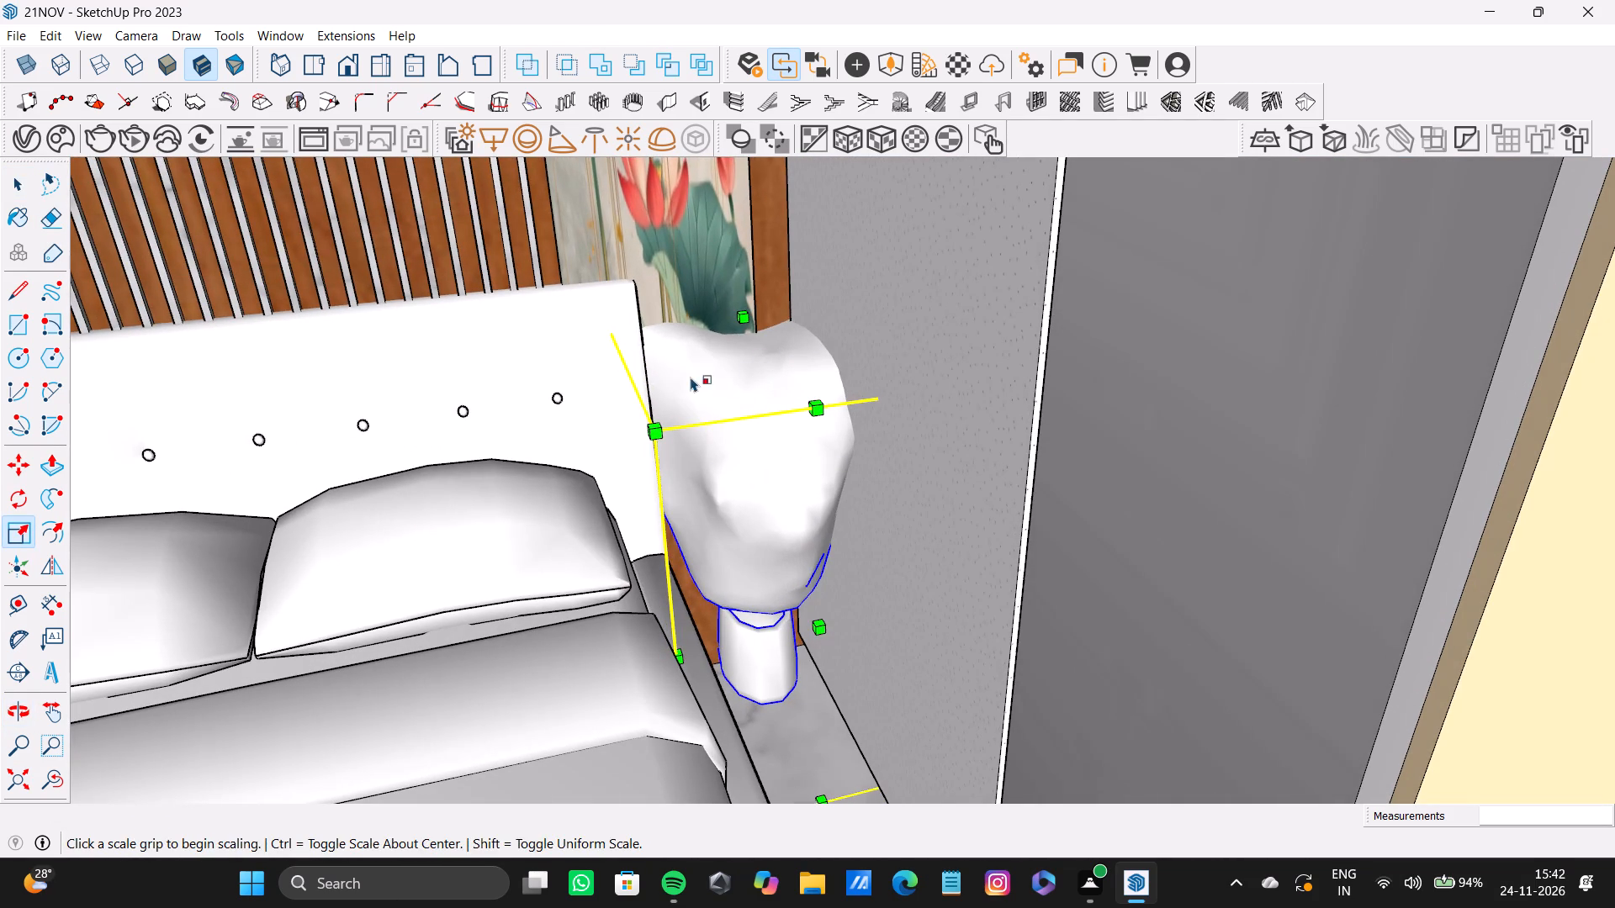
{"action": "middle_click_drag", "start_coordinate": [723, 488], "coordinate": [959, 525]}
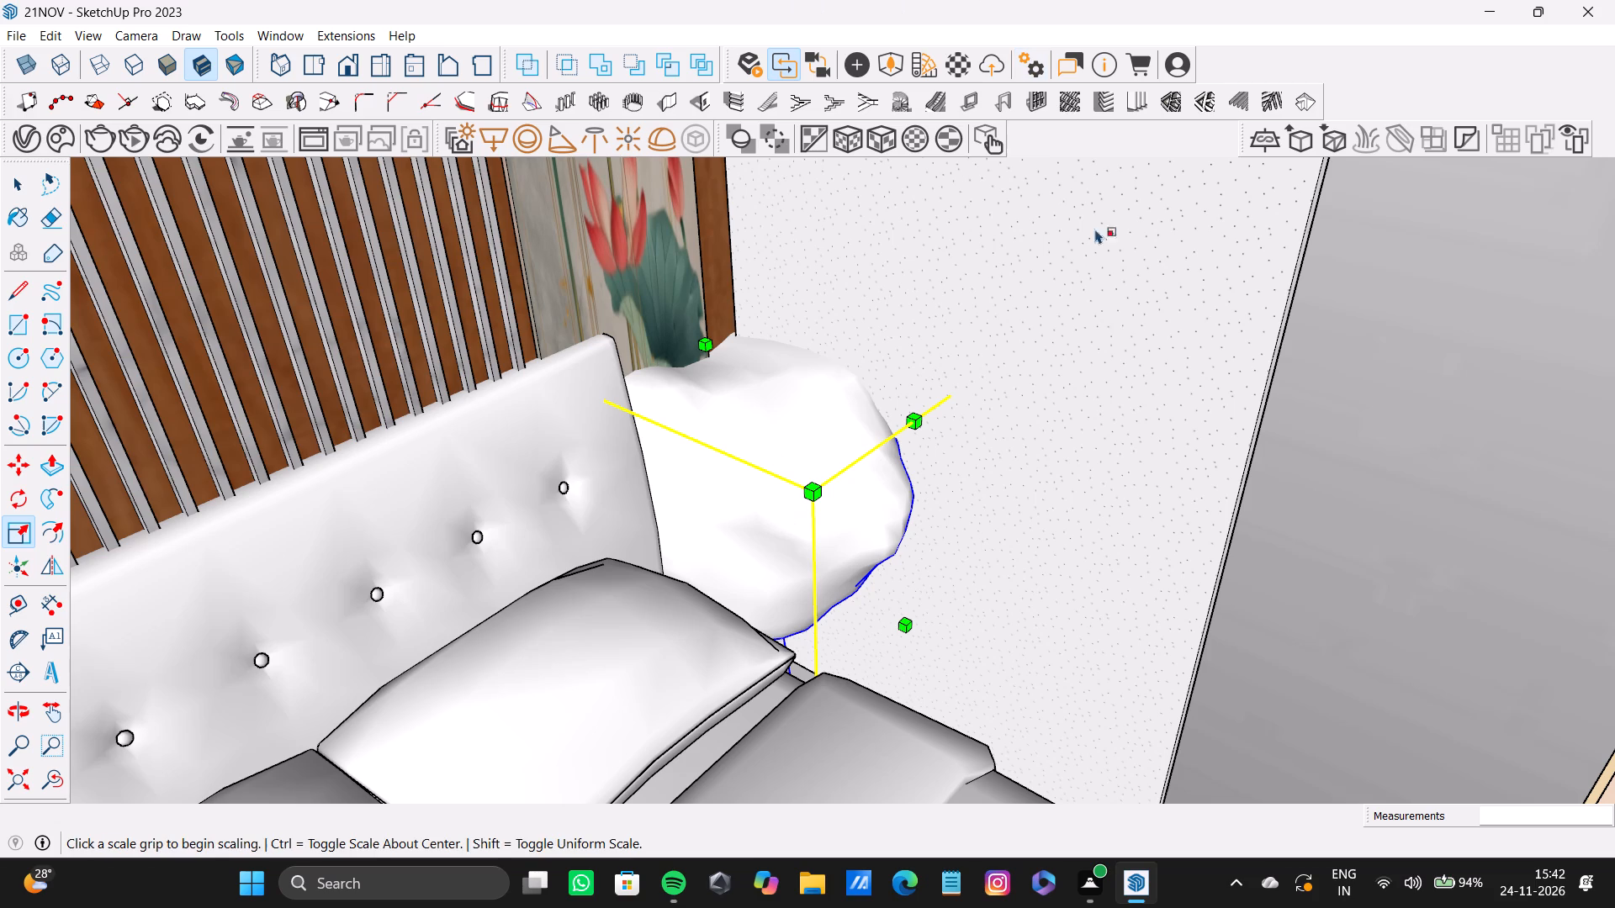
{"action": "scroll", "coordinate": [723, 374], "scroll_direction": "down", "scroll_amount": 3}
{"action": "middle_click_drag", "start_coordinate": [723, 375], "coordinate": [700, 273], "text": "shift"}
{"action": "scroll", "coordinate": [810, 373], "scroll_direction": "down", "scroll_amount": 4}
{"action": "middle_click_drag", "start_coordinate": [818, 429], "coordinate": [883, 431]}
Move the potted plant forward along the floor strip, away from the feature wall.
{"action": "scroll", "coordinate": [800, 466], "scroll_direction": "up", "scroll_amount": 4}
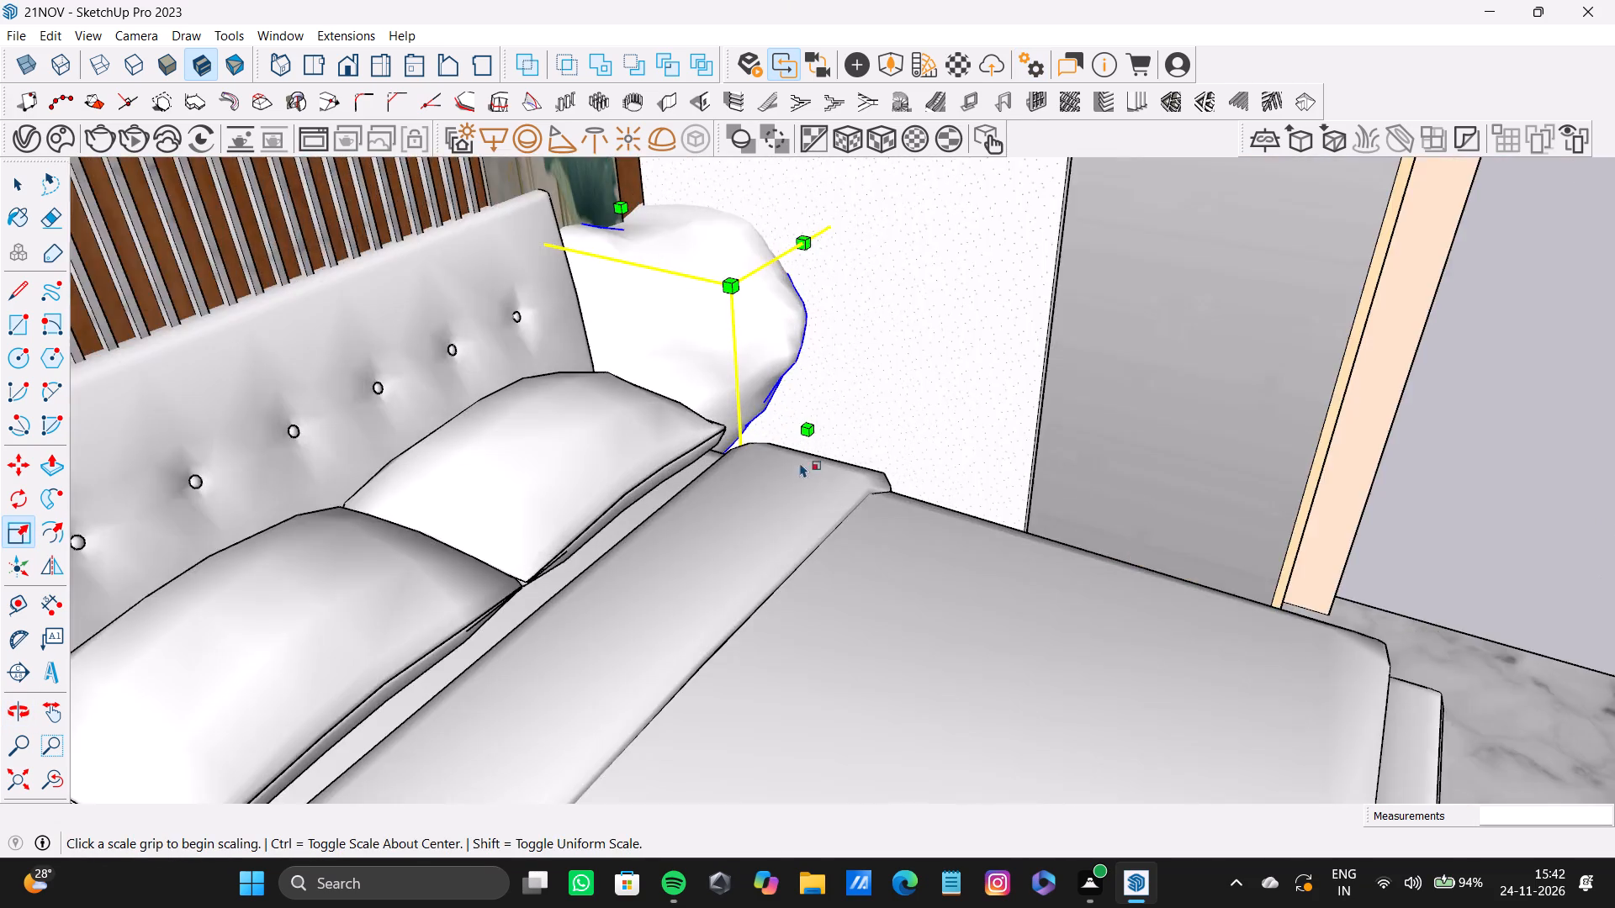
{"action": "scroll", "coordinate": [800, 462], "scroll_direction": "up", "scroll_amount": 12}
{"action": "middle_click_drag", "start_coordinate": [854, 436], "coordinate": [704, 467]}
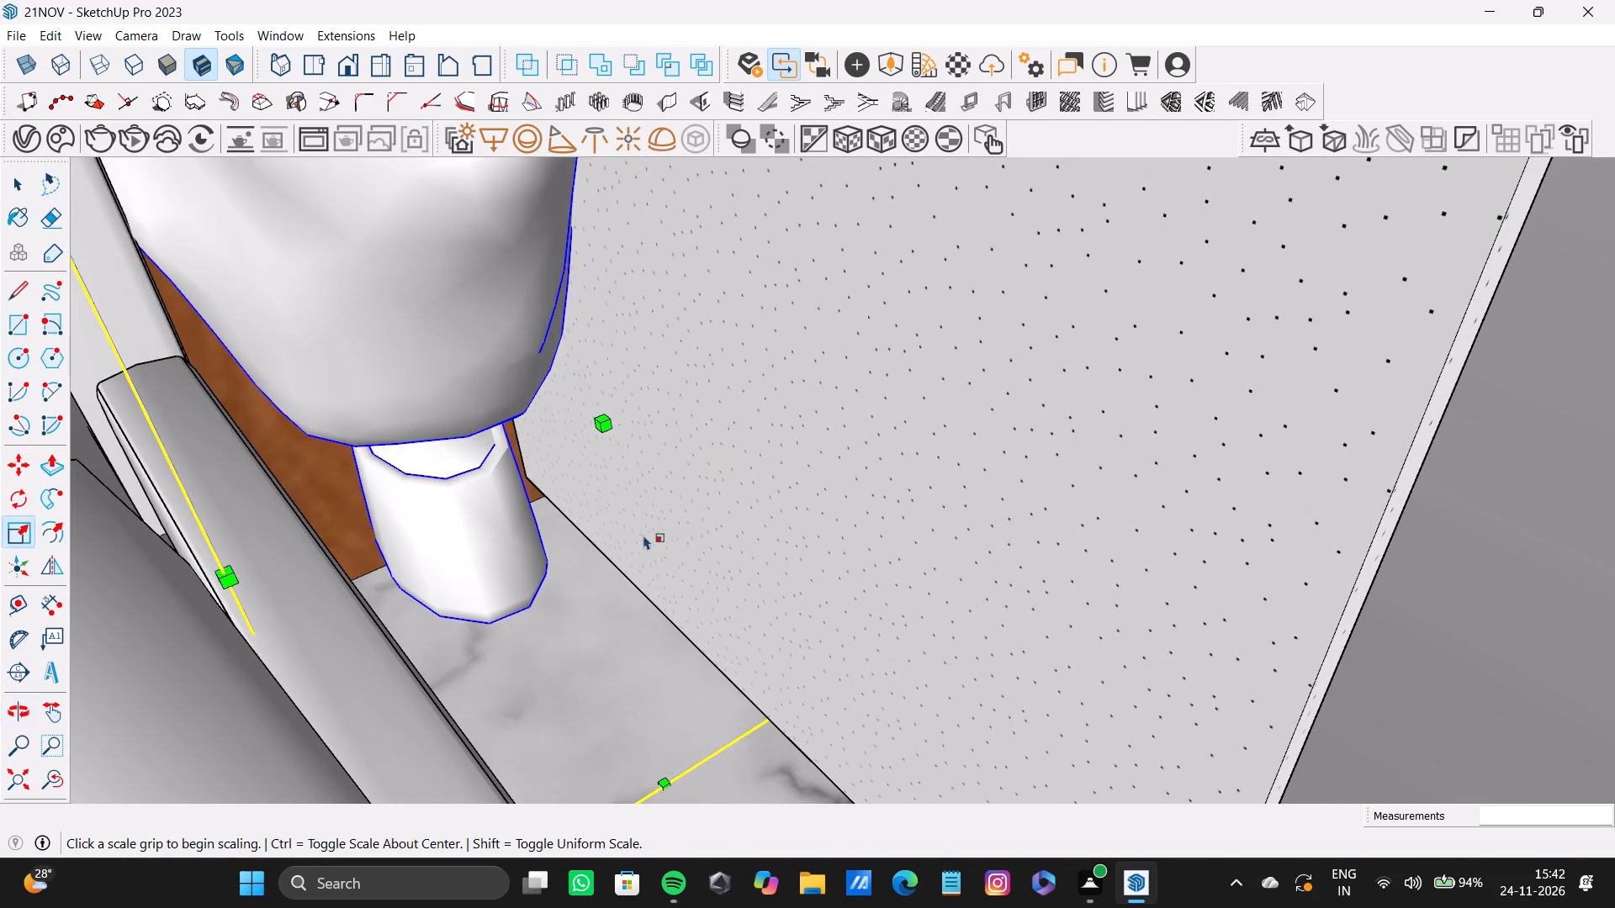
{"action": "key", "text": "m"}
{"action": "left_click_drag", "start_coordinate": [516, 618], "coordinate": [528, 631]}
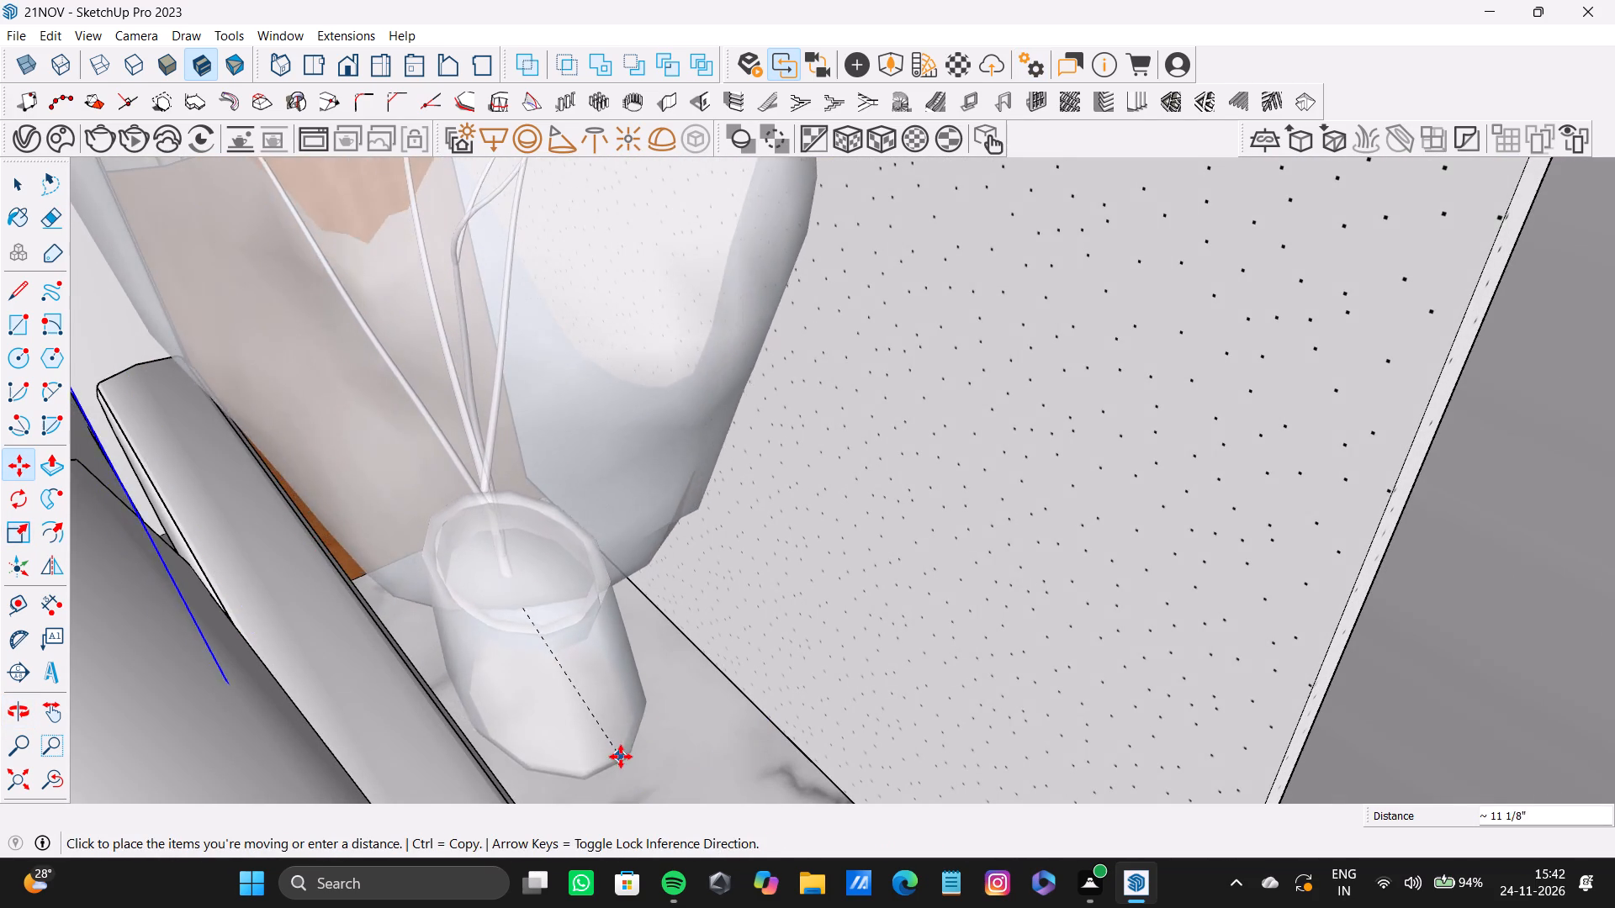
{"action": "left_click", "coordinate": [638, 784]}
{"action": "key", "text": "space"}
Scale the potted plant beside the bed to about 1.55 in height and about 0.77 along the red axis.
{"action": "scroll", "coordinate": [582, 726], "scroll_direction": "down", "scroll_amount": 4}
{"action": "middle_click_drag", "start_coordinate": [580, 726], "coordinate": [810, 558]}
{"action": "left_click", "coordinate": [19, 778]}
{"action": "middle_click_drag", "start_coordinate": [708, 584], "coordinate": [498, 559]}
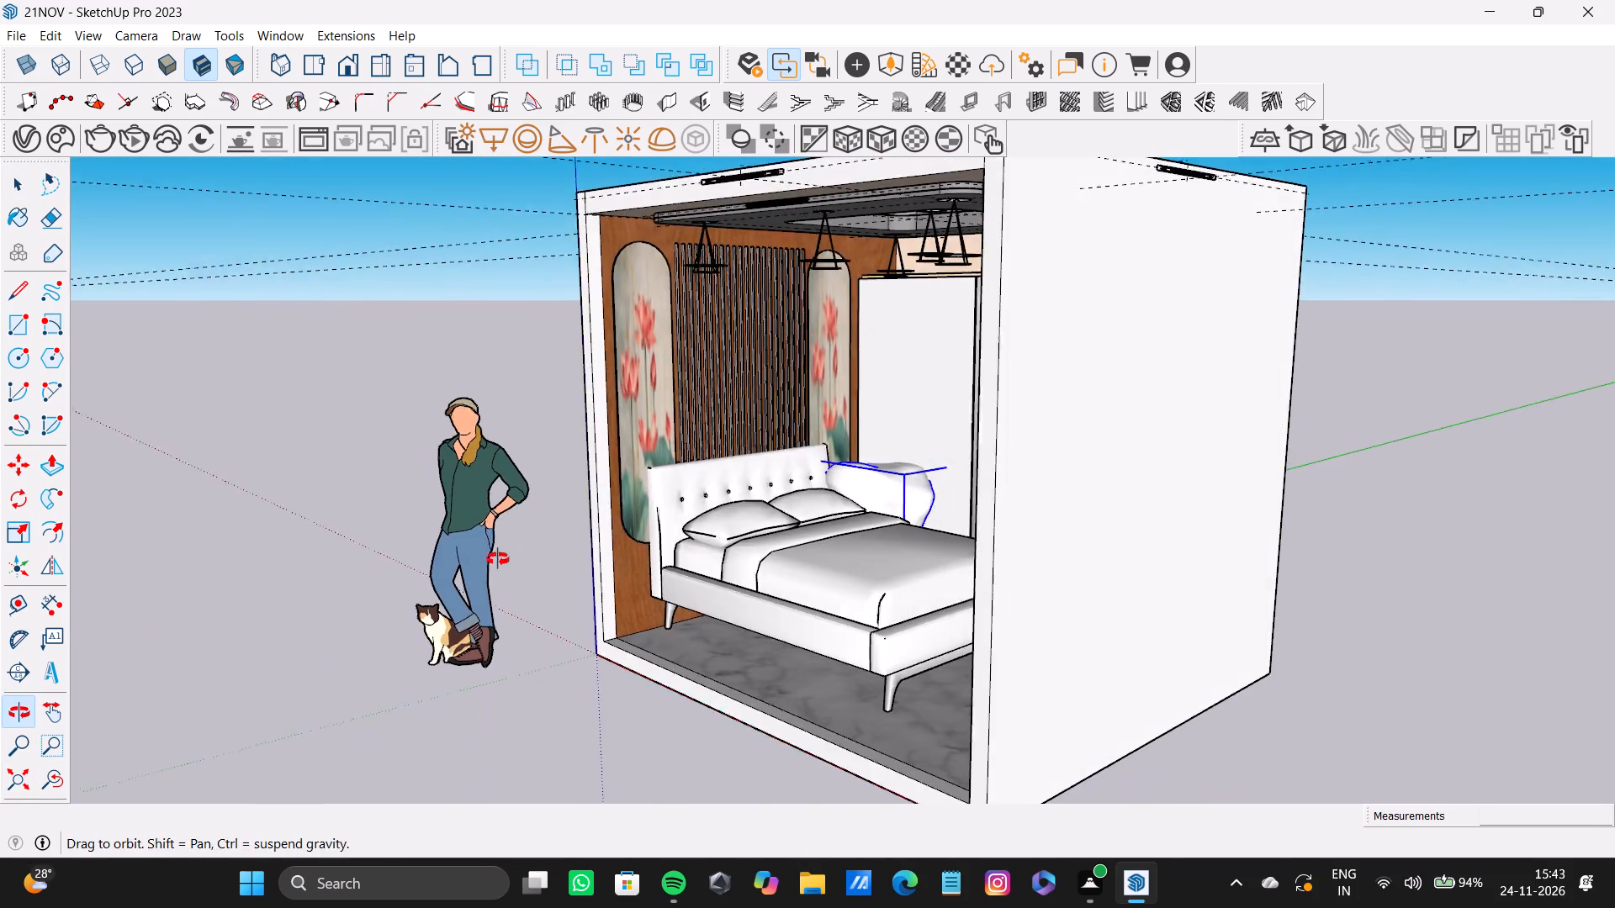
{"action": "middle_click_drag", "start_coordinate": [498, 559], "coordinate": [496, 559]}
{"action": "scroll", "coordinate": [827, 422], "scroll_direction": "up", "scroll_amount": 12}
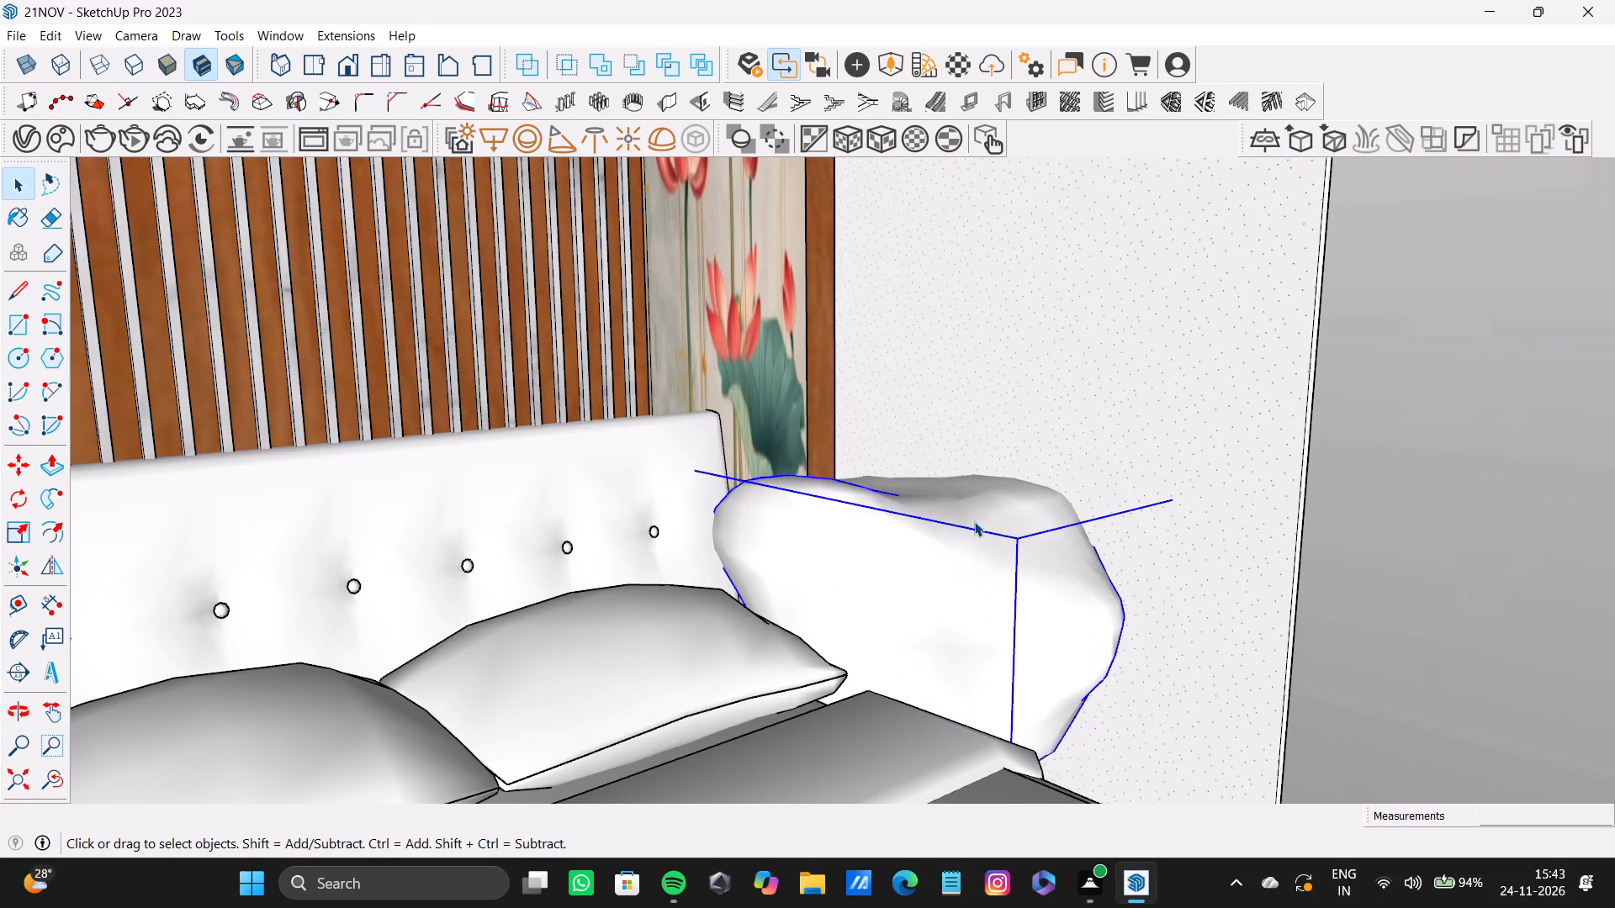
{"action": "key", "text": "s"}
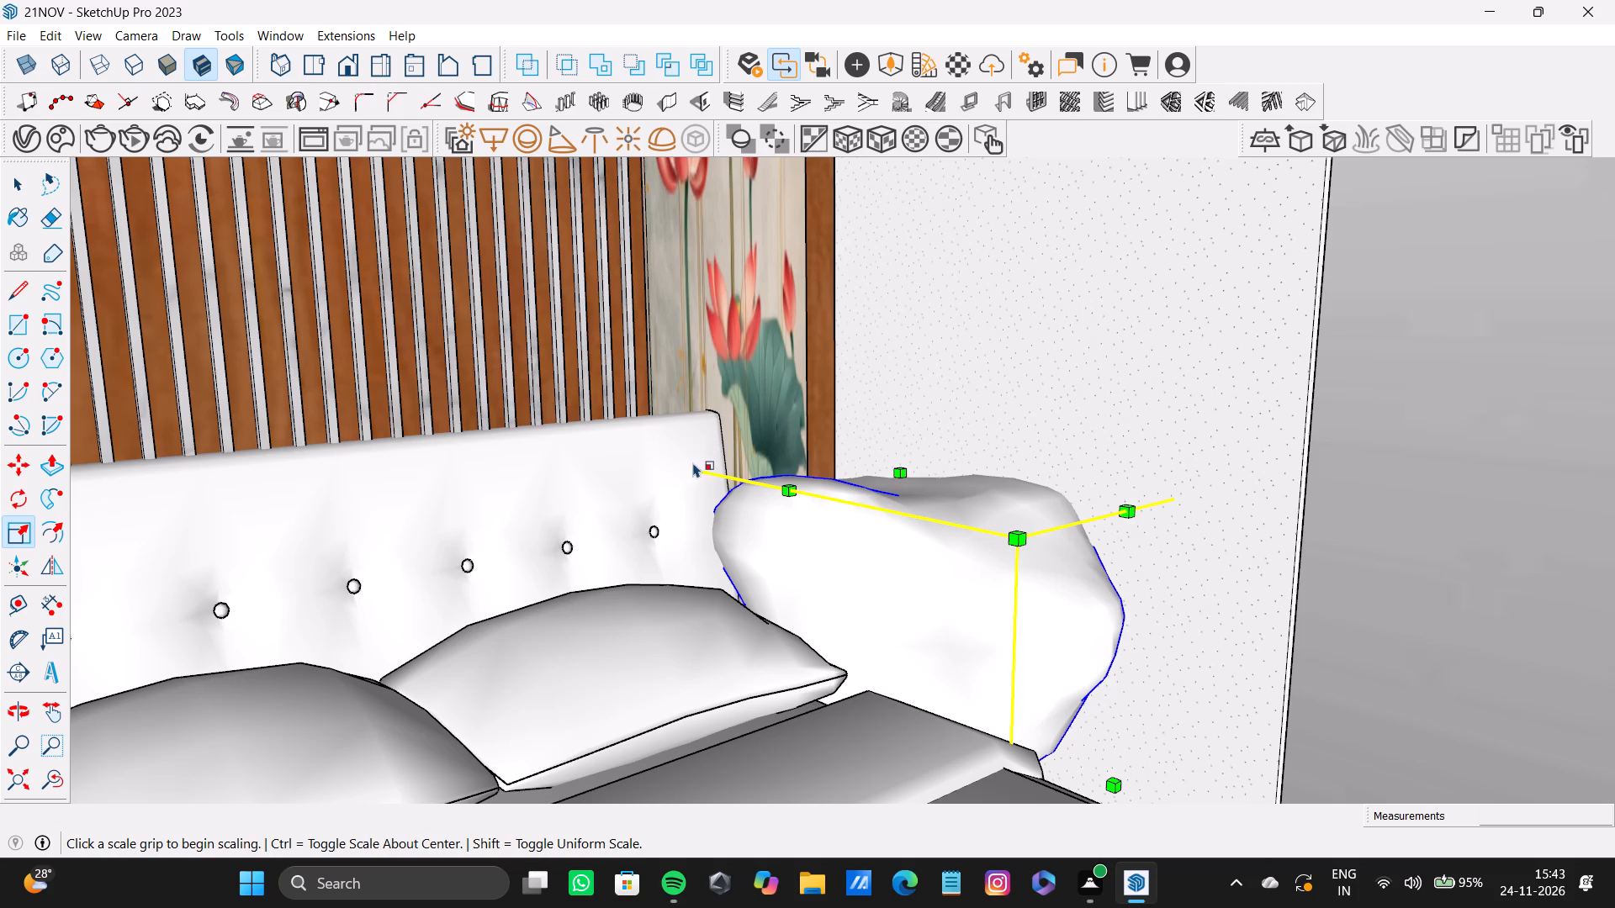
{"action": "scroll", "coordinate": [676, 429], "scroll_direction": "down", "scroll_amount": 4}
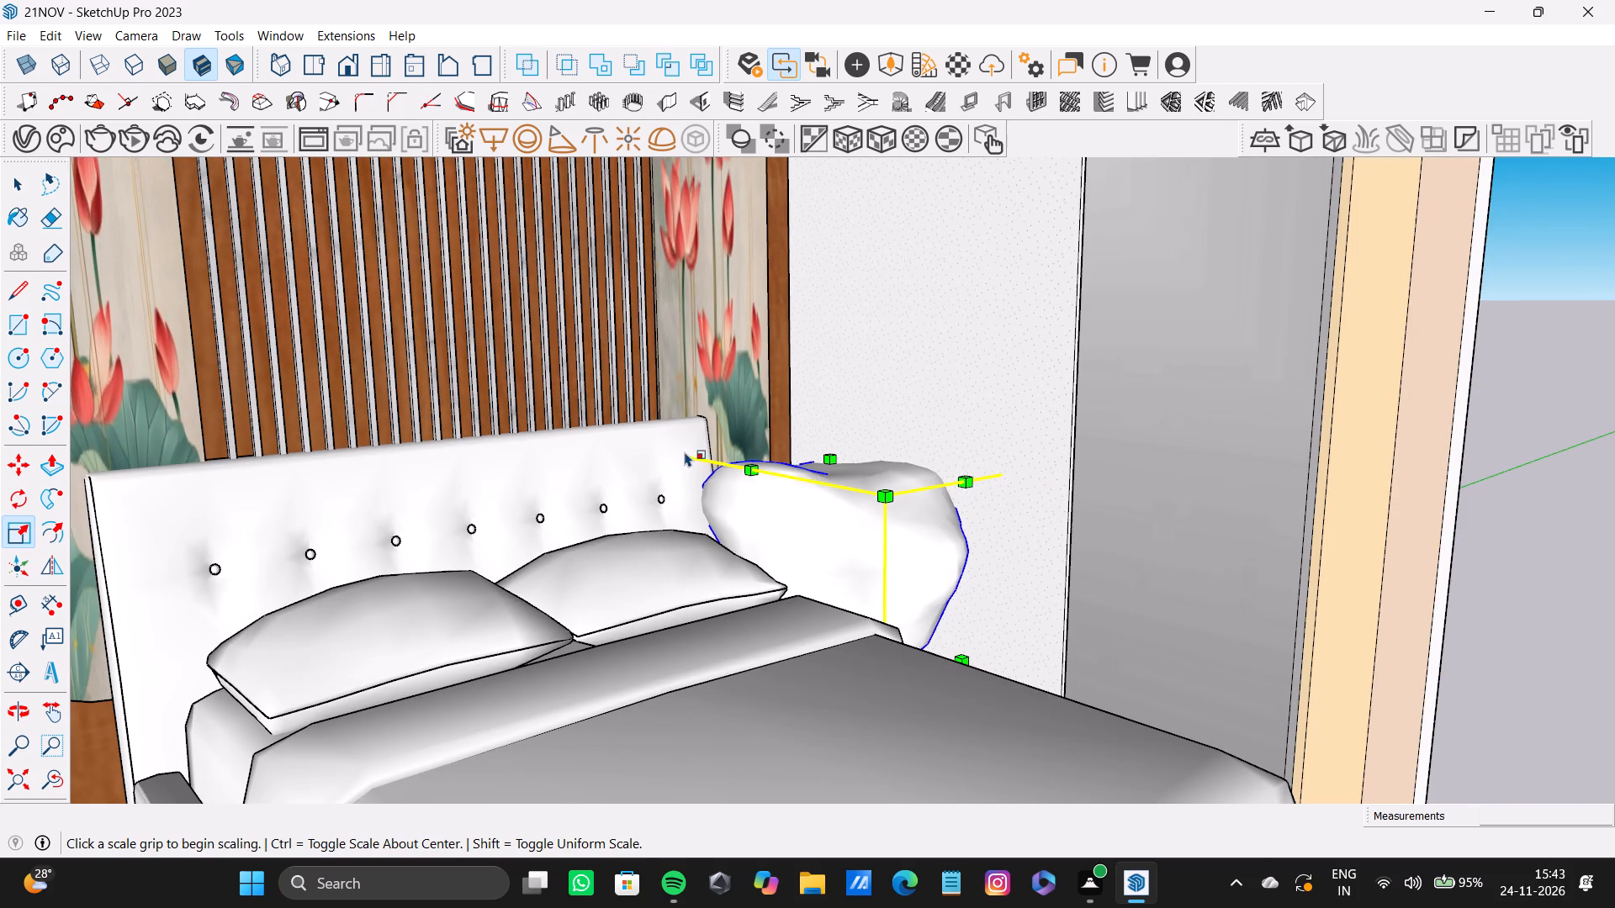
{"action": "left_click_drag", "start_coordinate": [792, 430], "coordinate": [807, 483]}
{"action": "left_click_drag", "start_coordinate": [833, 516], "coordinate": [804, 356]}
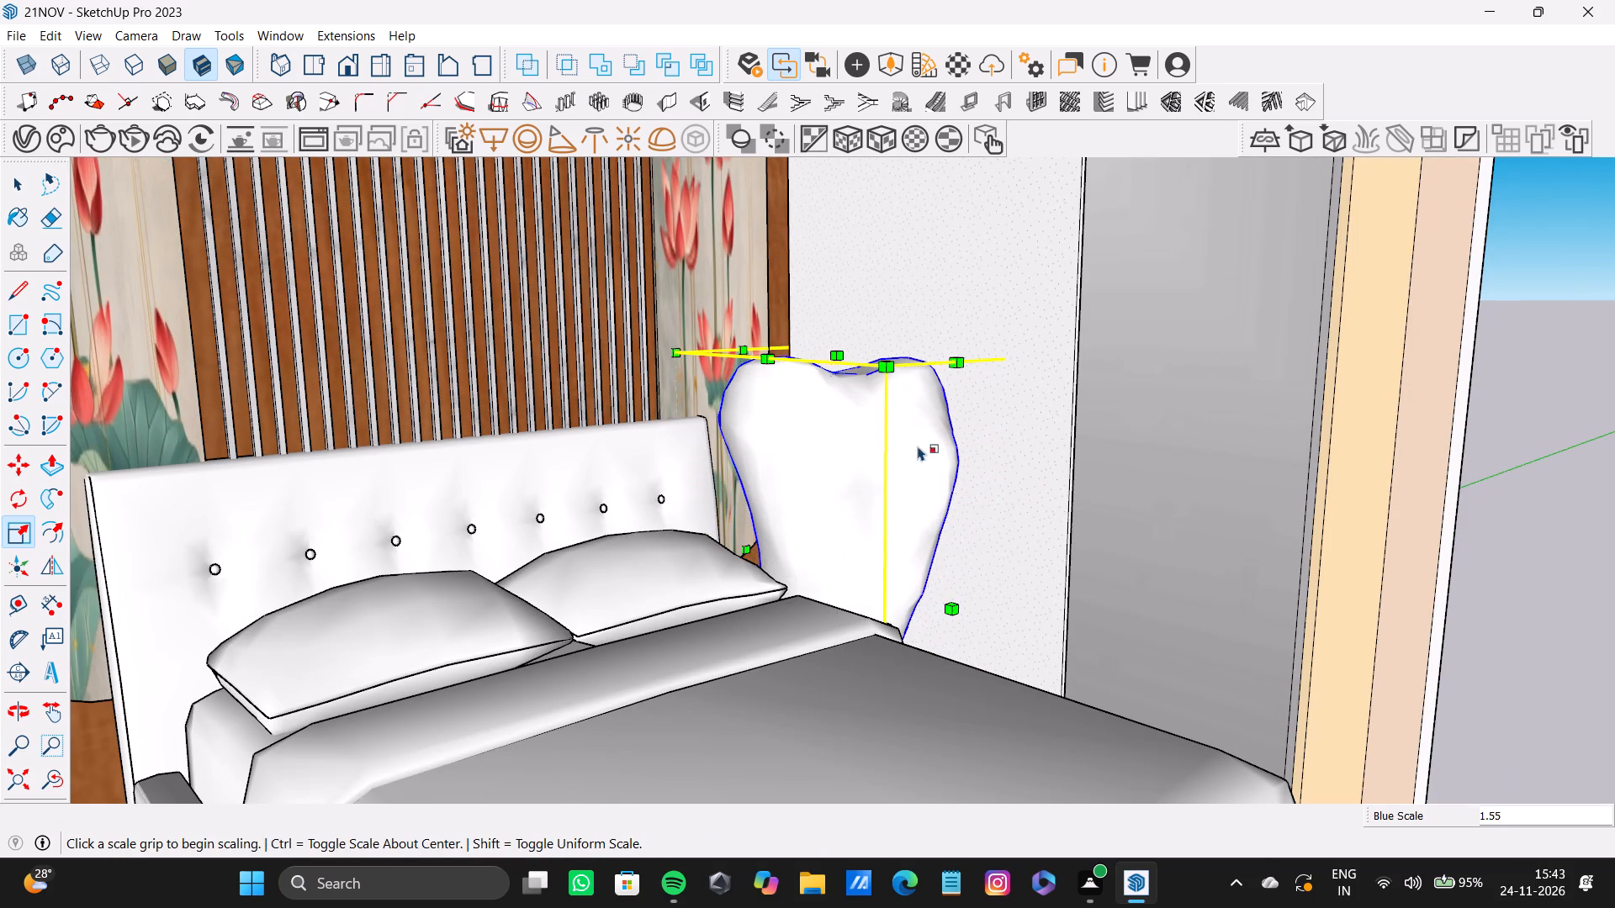
{"action": "left_click_drag", "start_coordinate": [950, 617], "coordinate": [894, 602]}
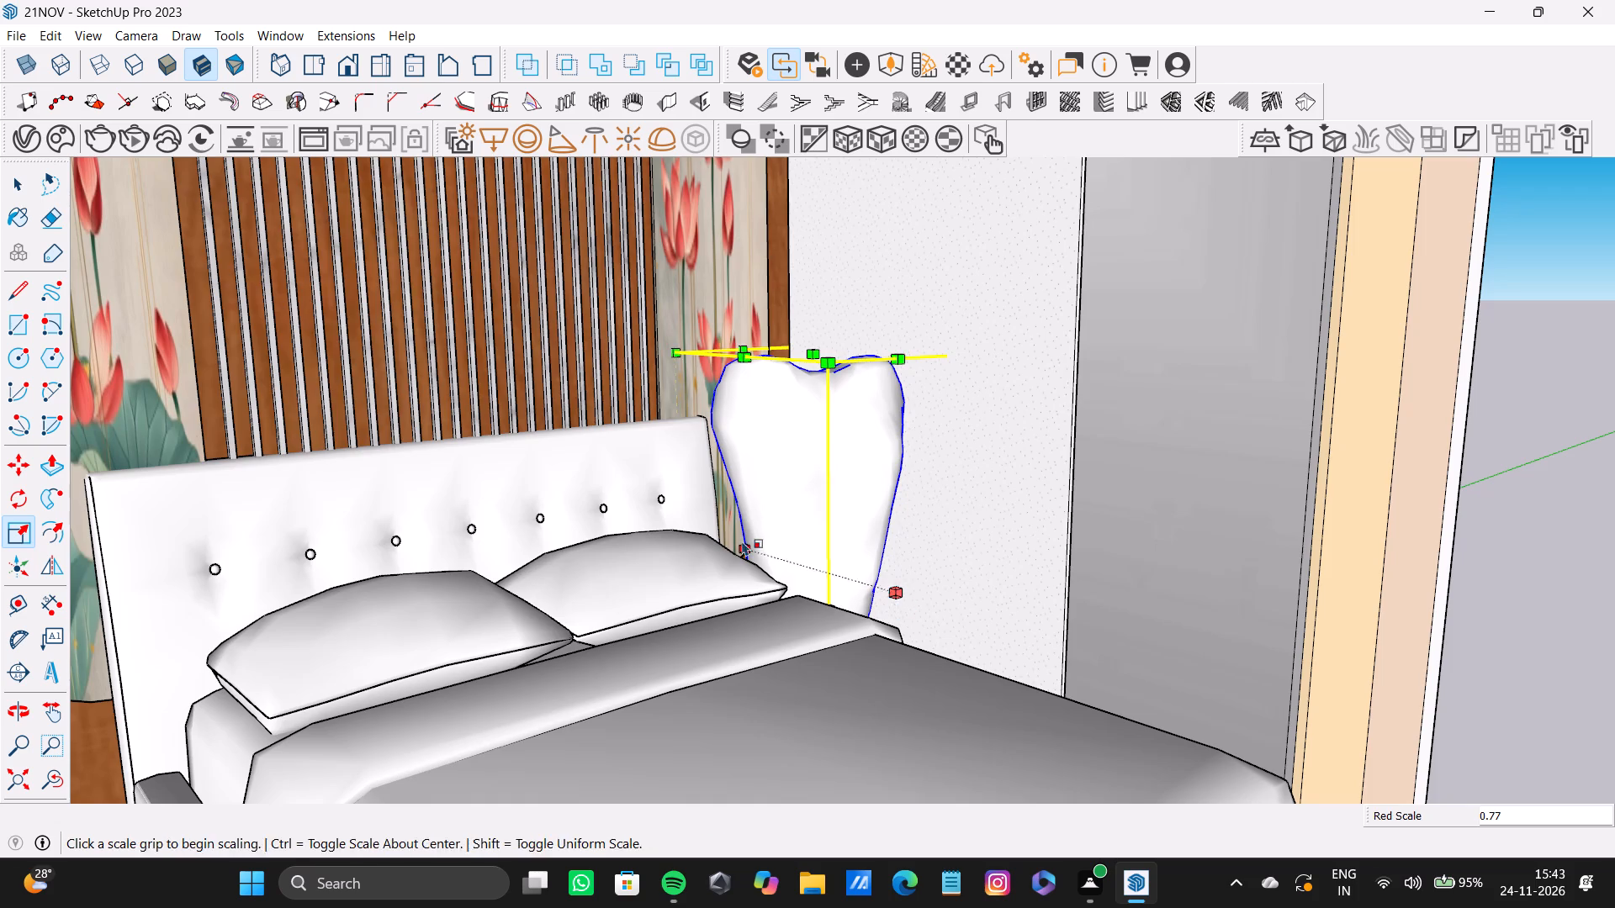
{"action": "key", "text": "space"}
Filter the downloaded Chaos Cosmos assets to the 3D Models > Accessories category.
{"action": "scroll", "coordinate": [742, 541], "scroll_direction": "down", "scroll_amount": 6}
{"action": "middle_click_drag", "start_coordinate": [739, 546], "coordinate": [1280, 545]}
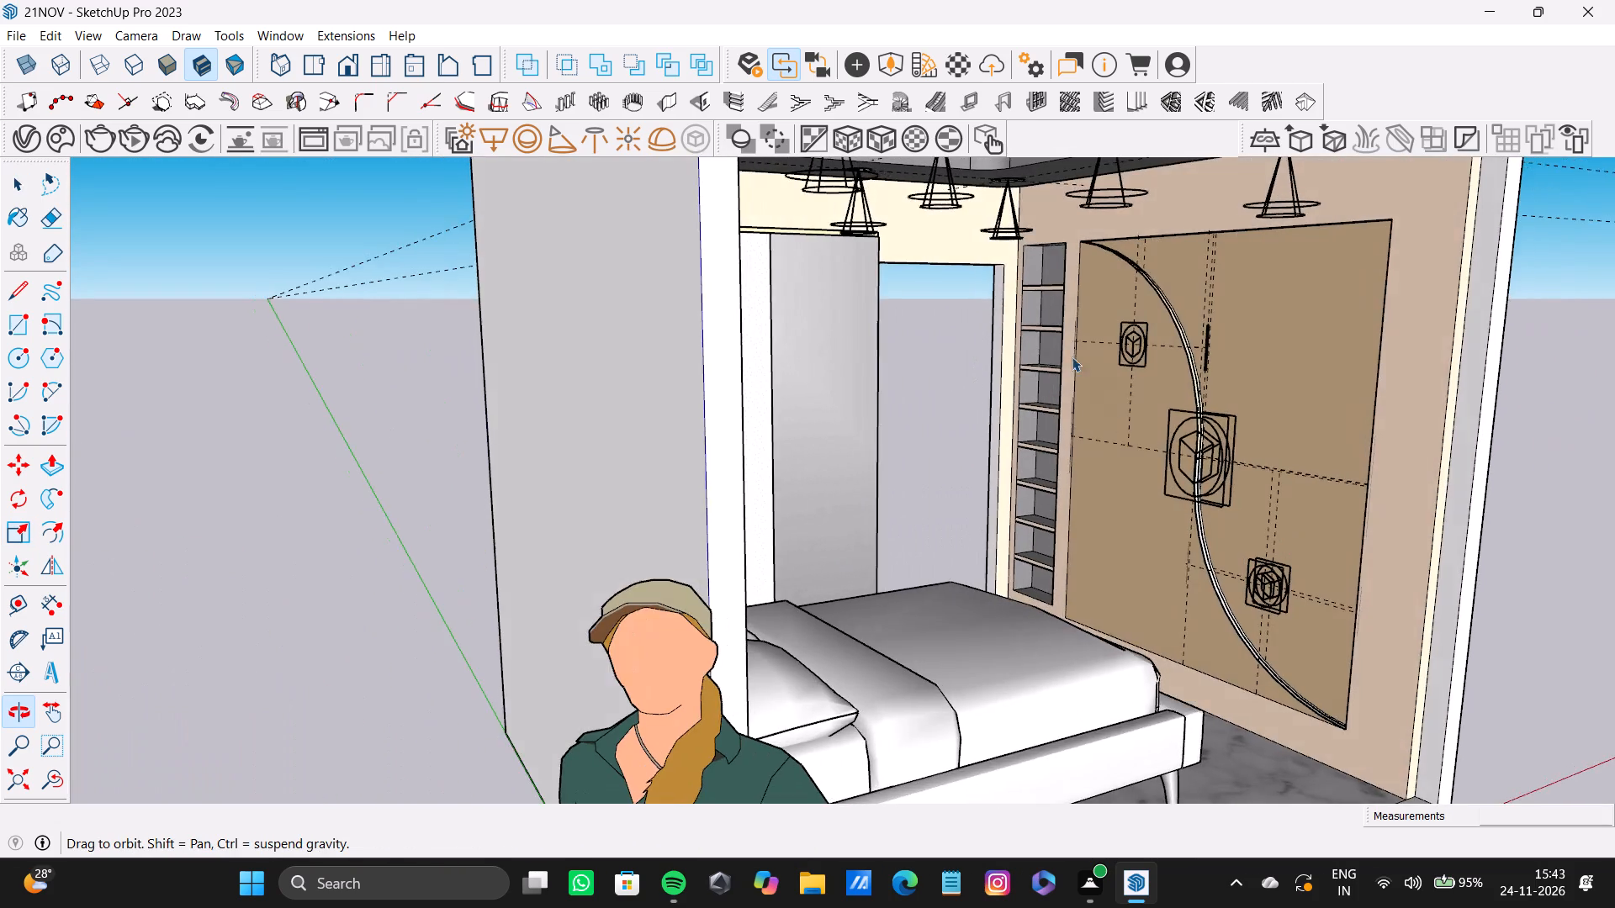
{"action": "scroll", "coordinate": [989, 294], "scroll_direction": "up", "scroll_amount": 8}
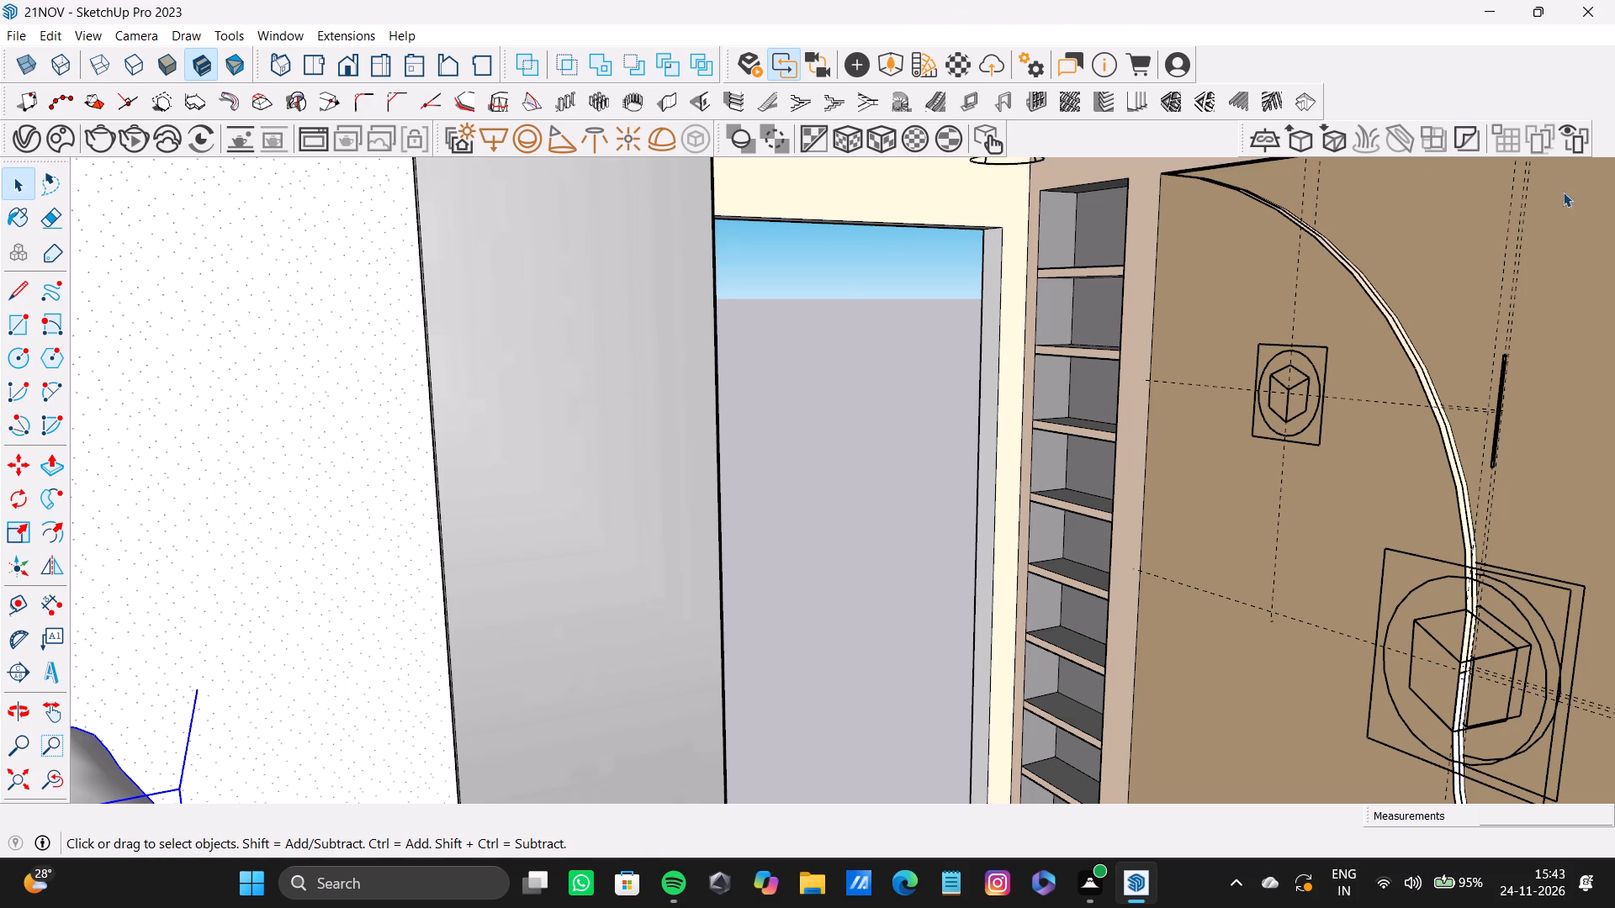
{"action": "left_click", "coordinate": [59, 145]}
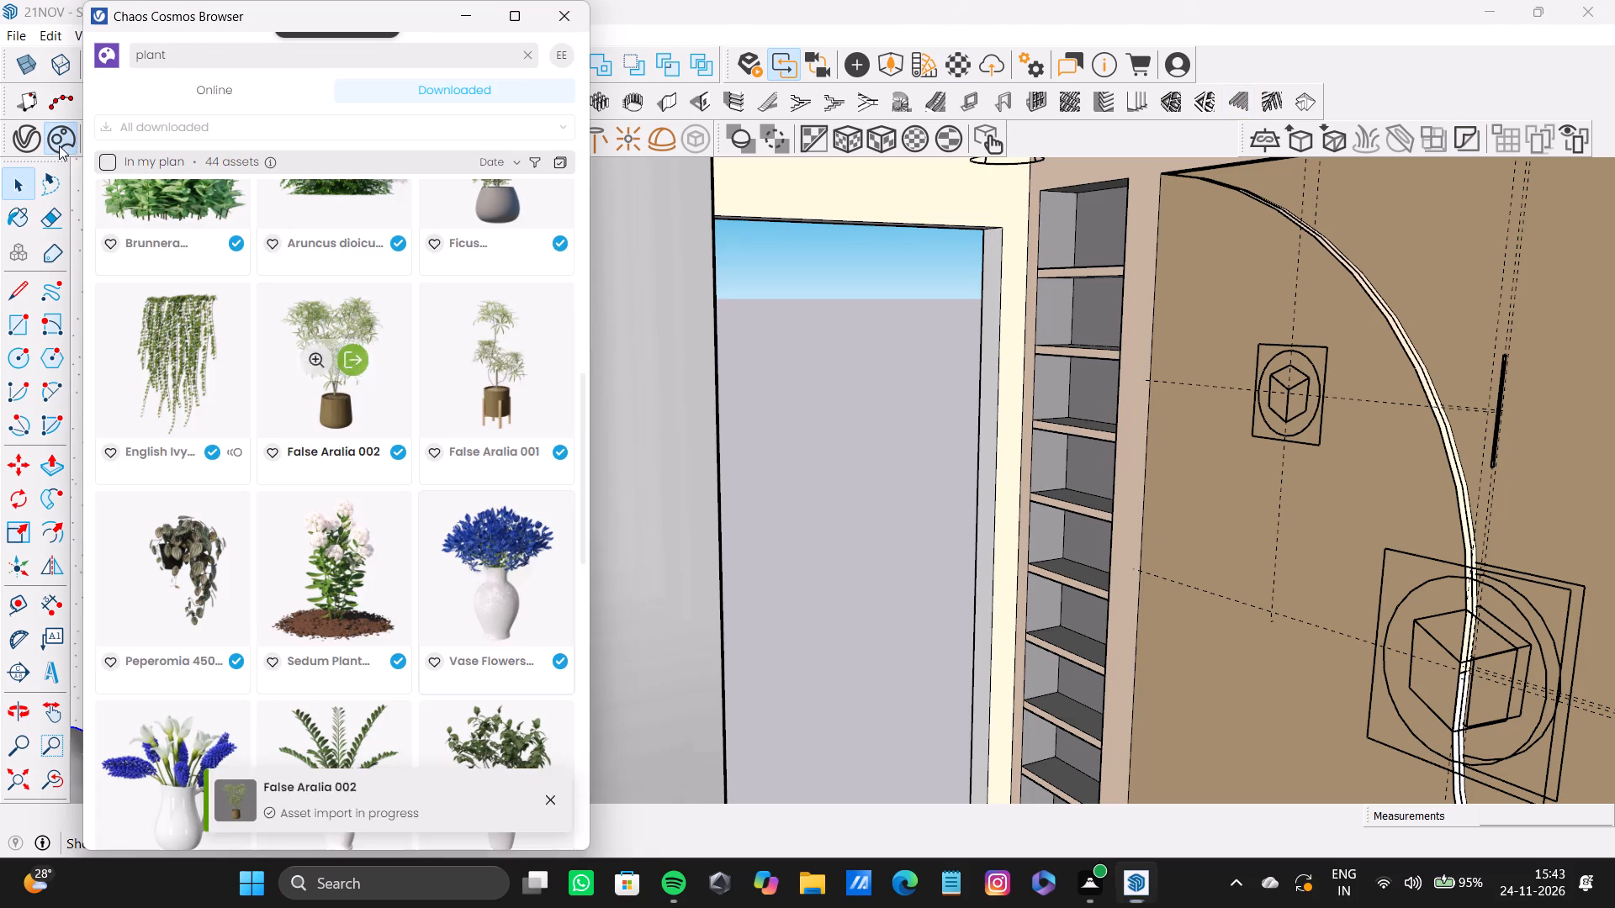
{"action": "scroll", "coordinate": [416, 462], "scroll_direction": "down", "scroll_amount": 4}
{"action": "left_click", "coordinate": [293, 132]}
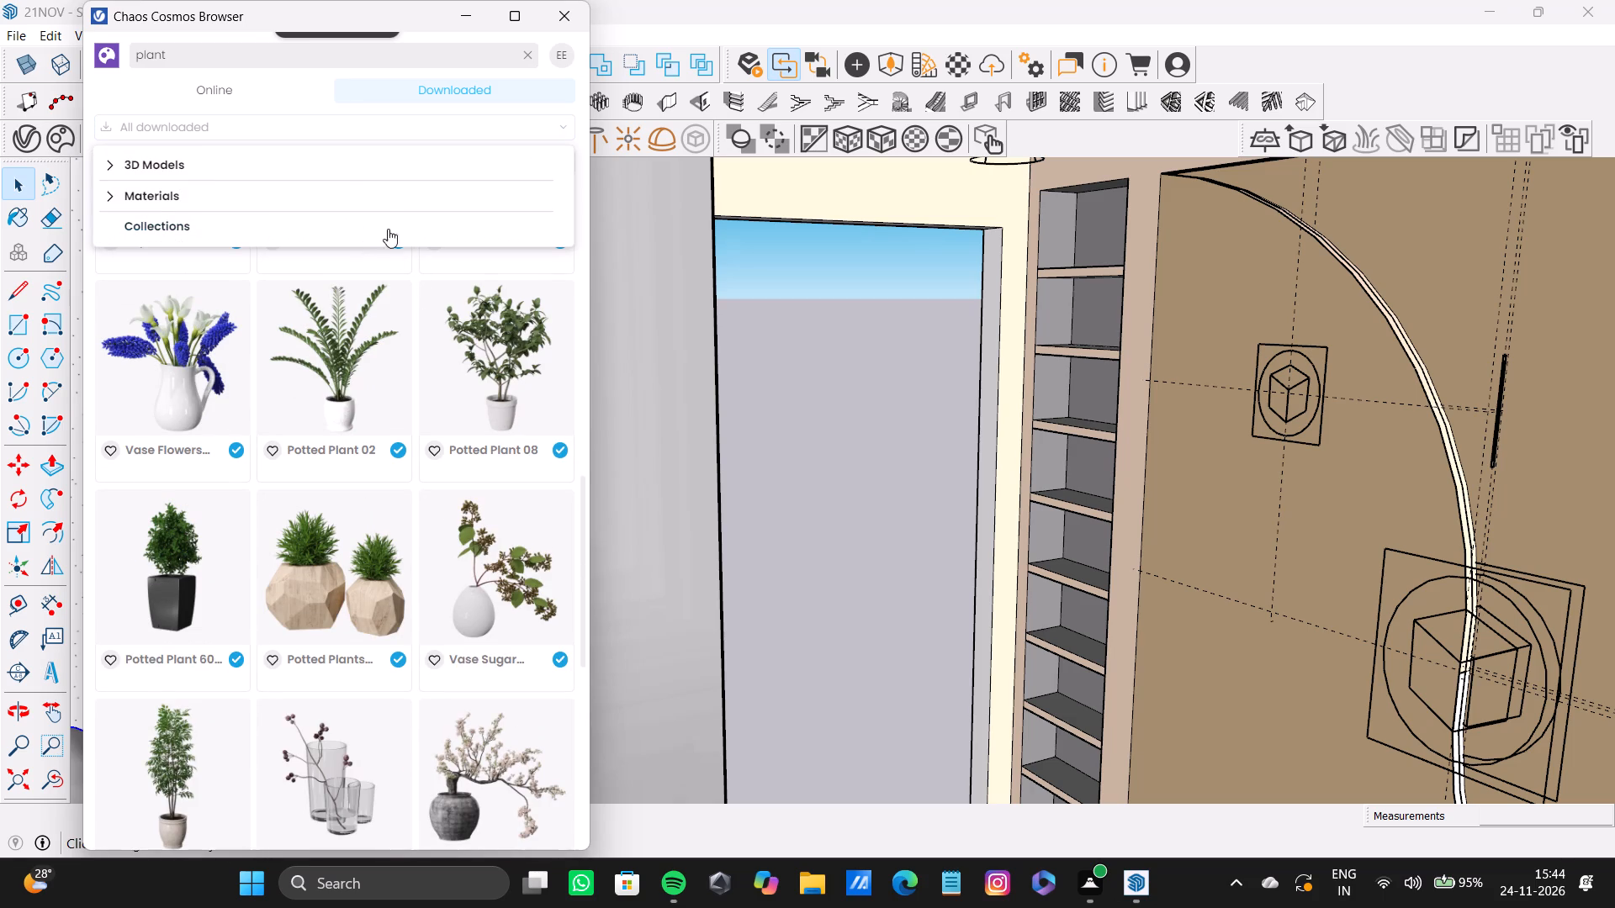
{"action": "left_click", "coordinate": [347, 156]}
{"action": "left_click", "coordinate": [313, 215]}
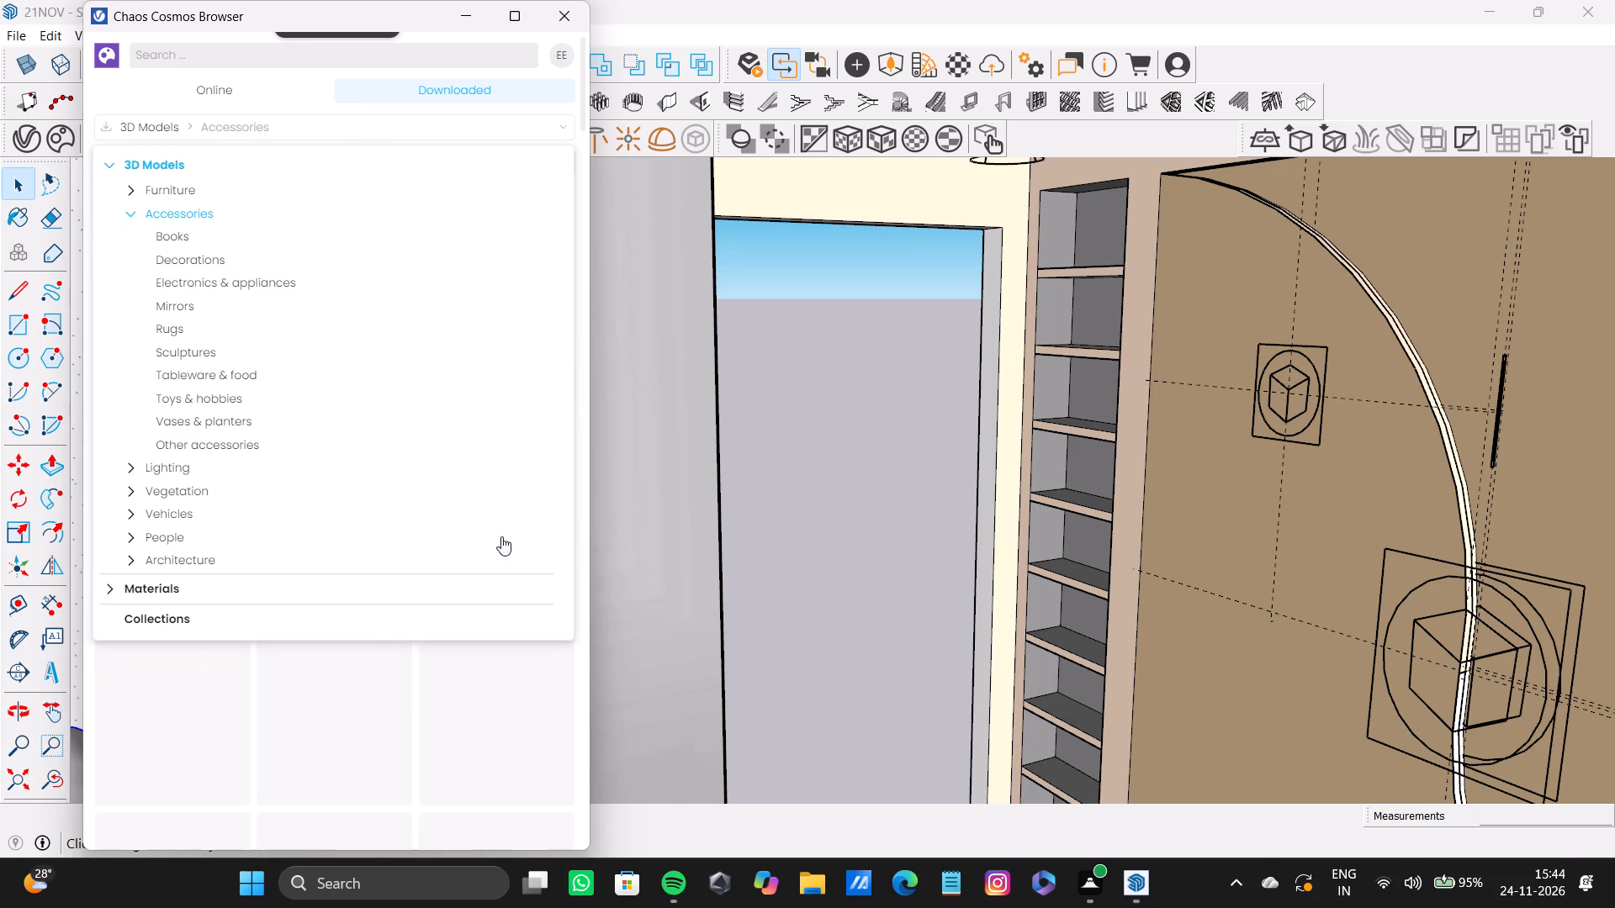
{"action": "left_click", "coordinate": [411, 723]}
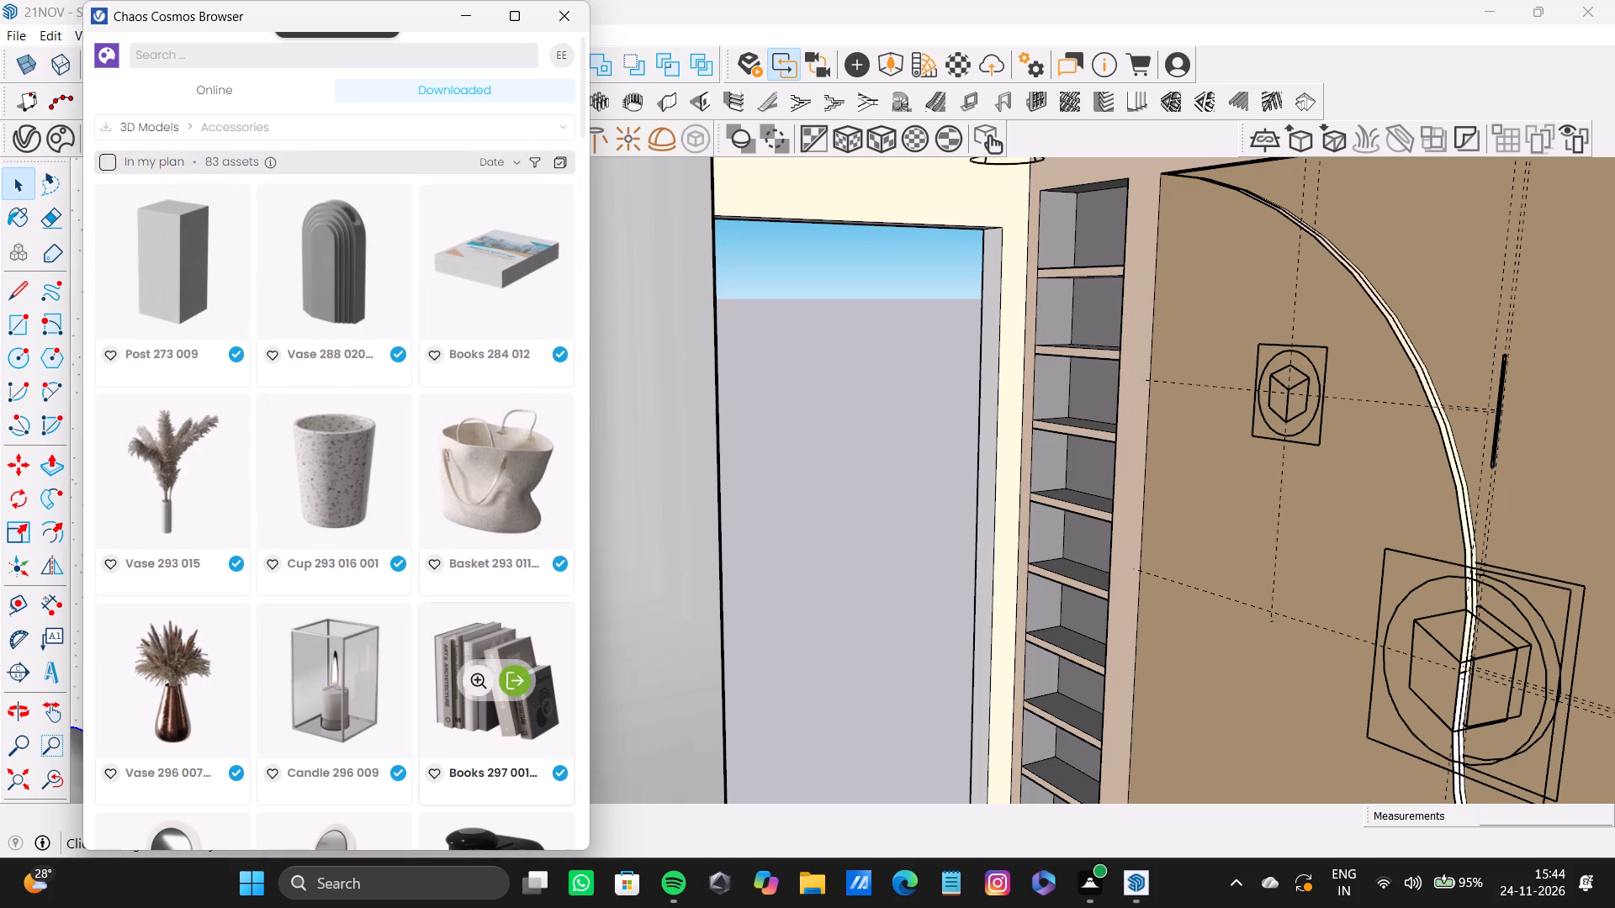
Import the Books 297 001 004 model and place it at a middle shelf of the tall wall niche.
{"action": "scroll", "coordinate": [470, 549], "scroll_direction": "down", "scroll_amount": 2}
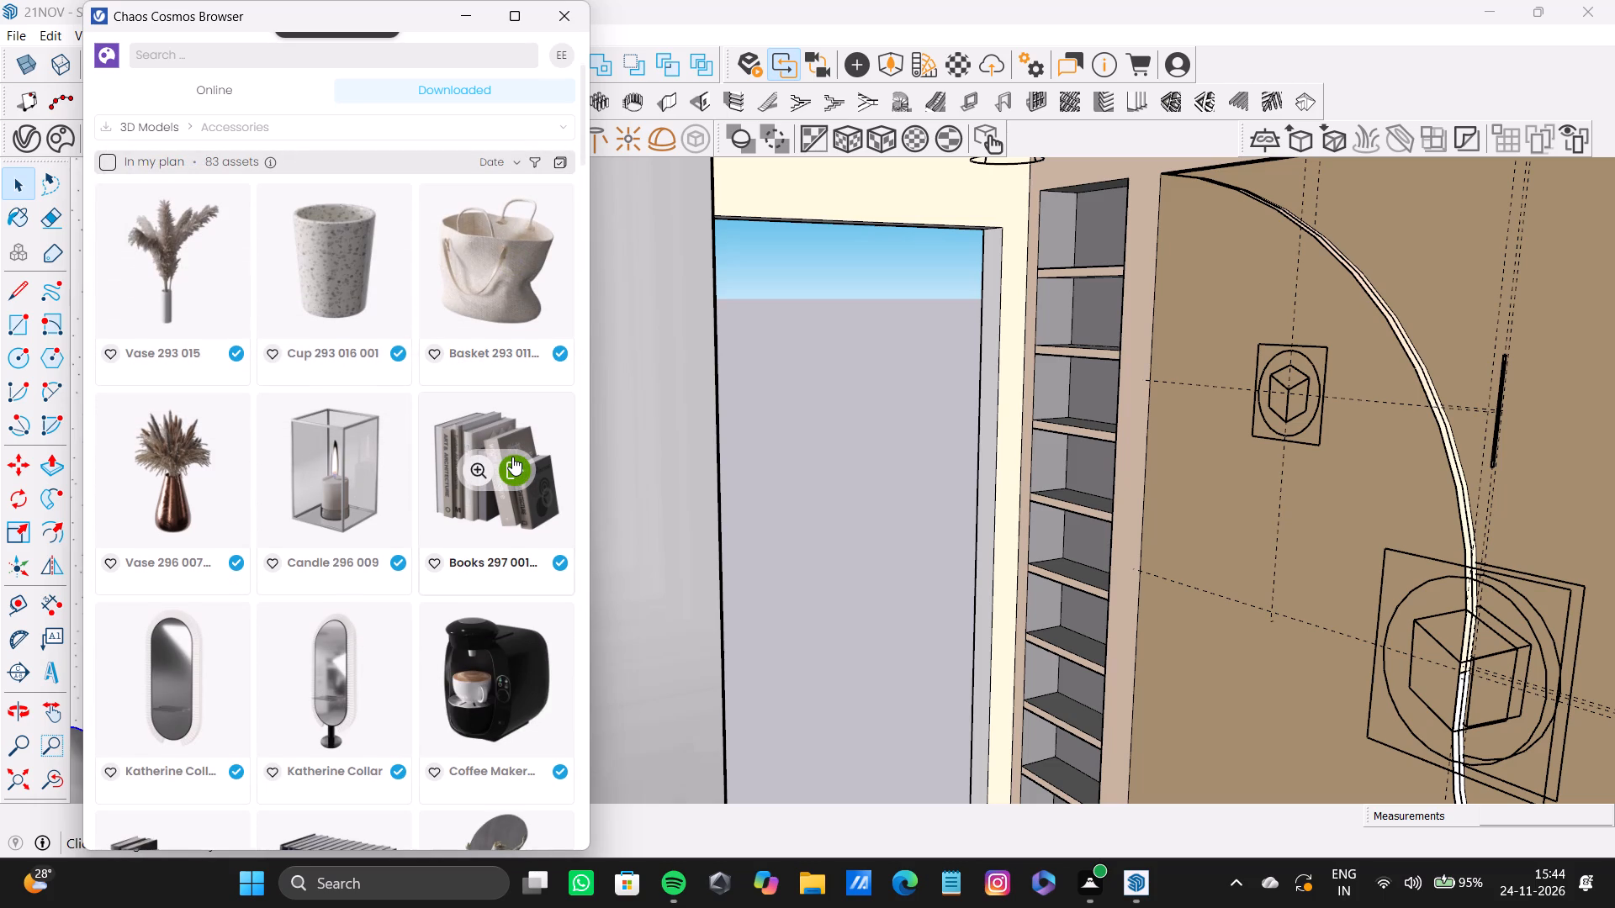
{"action": "left_click", "coordinate": [510, 457]}
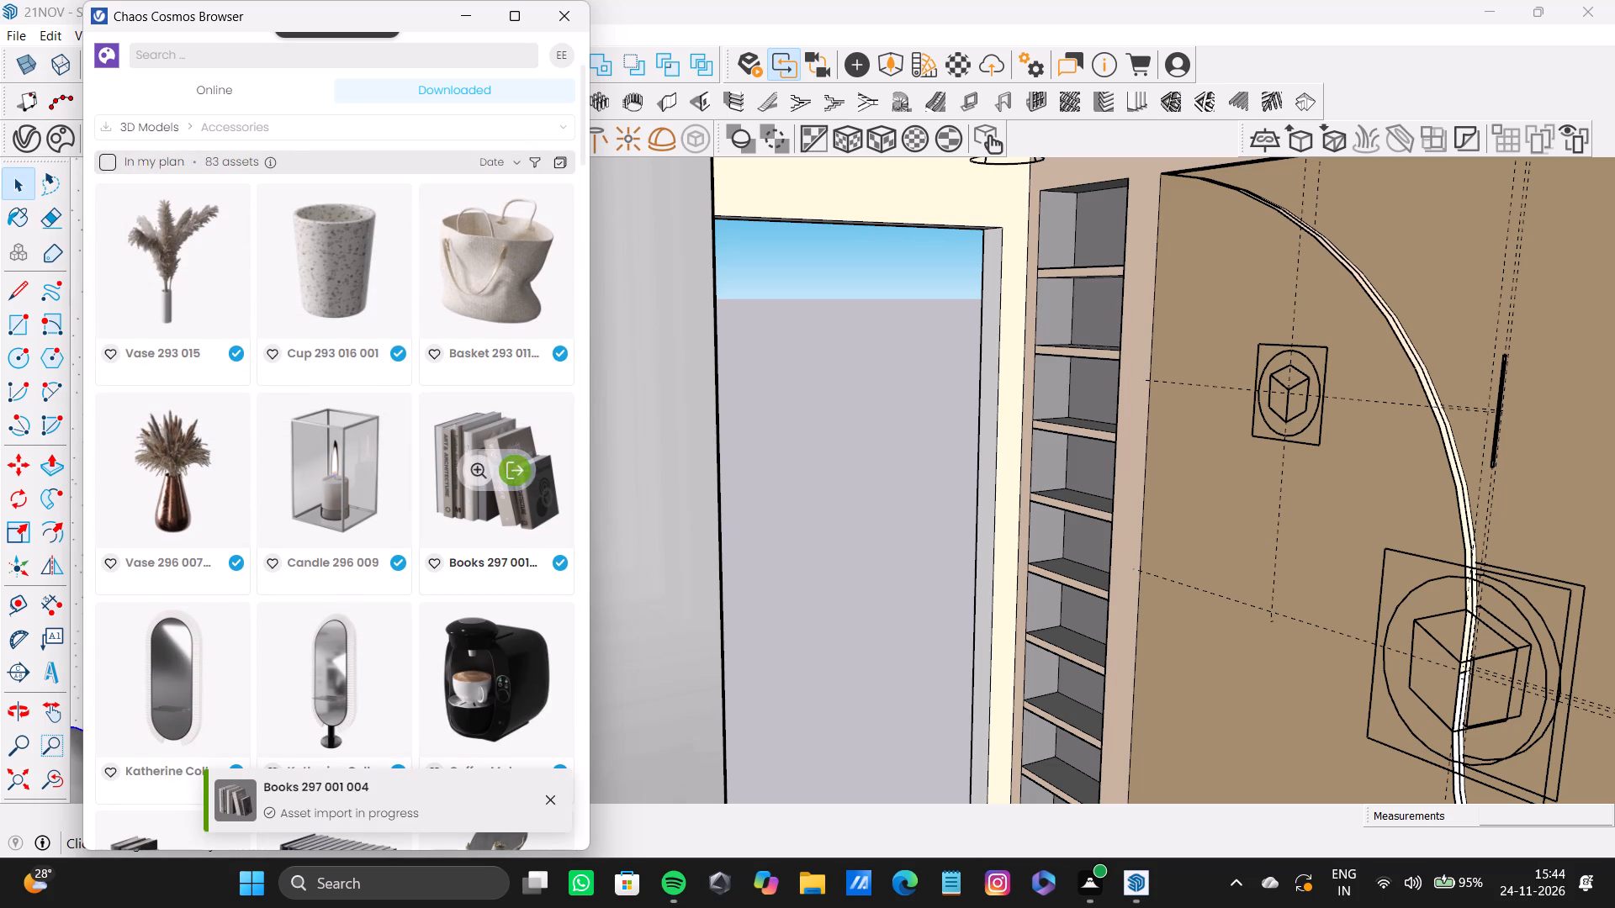
{"action": "scroll", "coordinate": [980, 485], "scroll_direction": "up", "scroll_amount": 10}
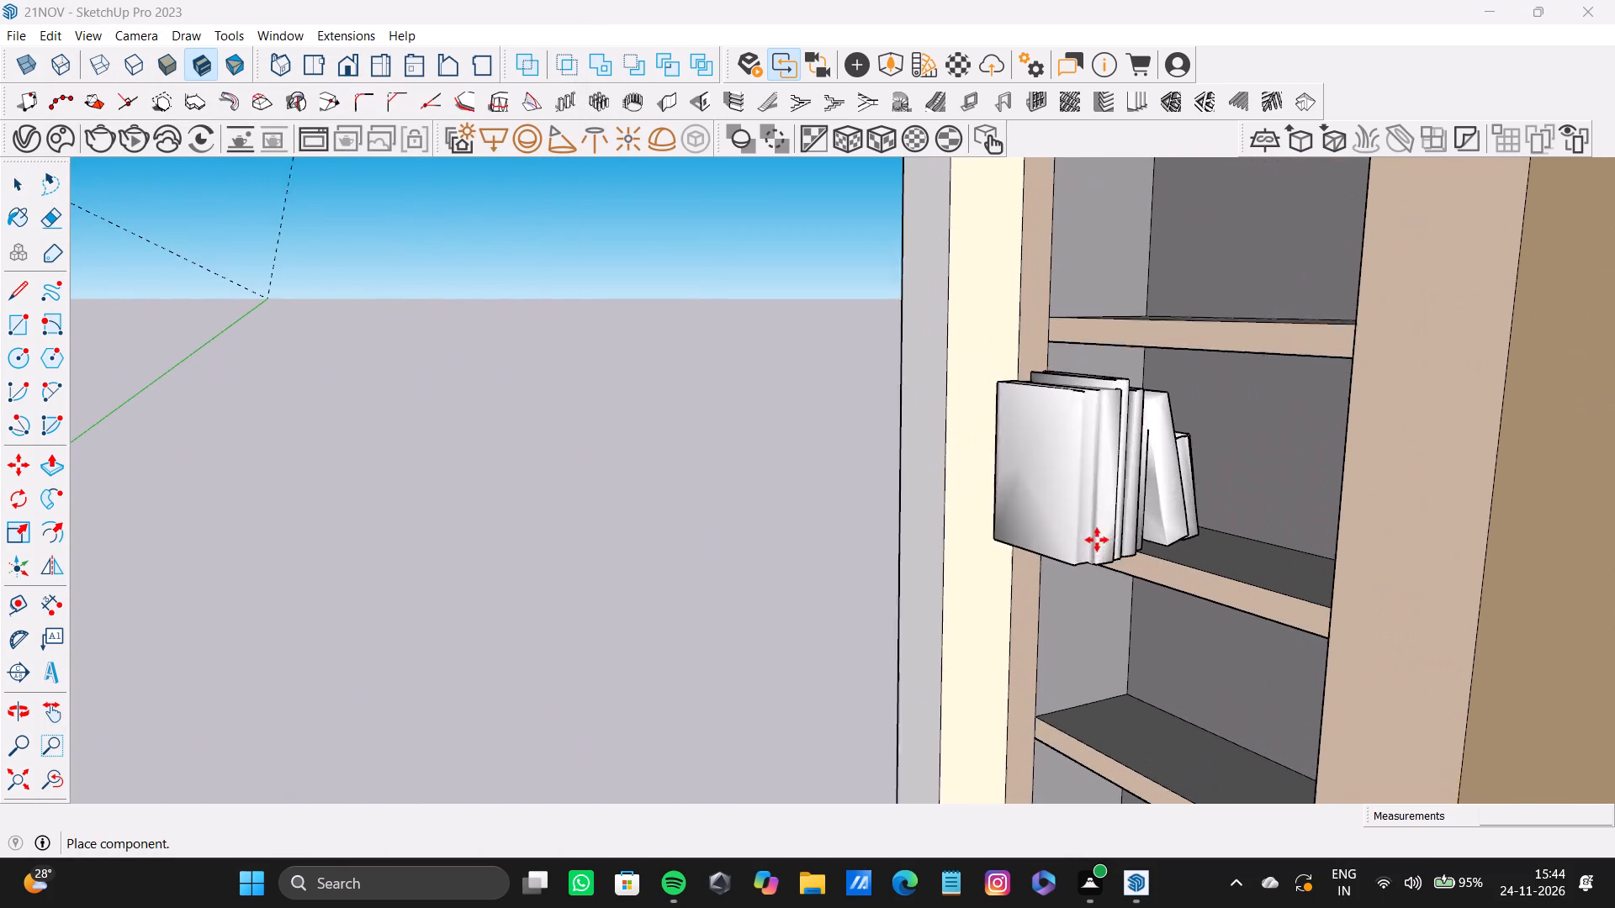
{"action": "scroll", "coordinate": [1097, 540], "scroll_direction": "up", "scroll_amount": 1}
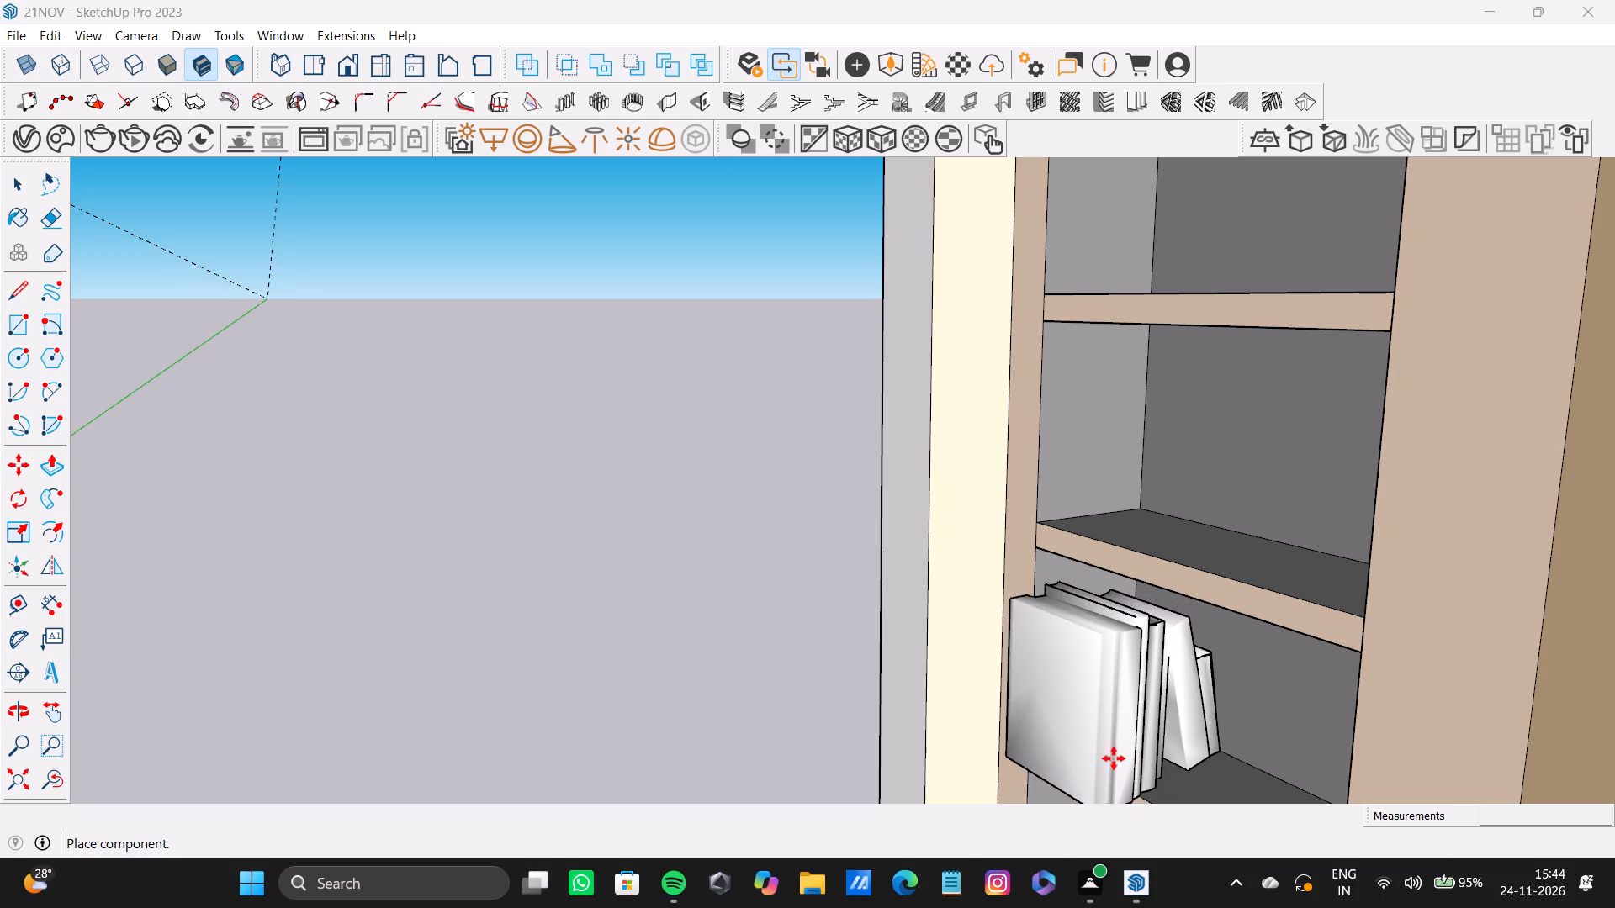
{"action": "left_click", "coordinate": [1114, 758]}
Rotate the books about their vertical axis so the row runs along the width of the shelf.
{"action": "scroll", "coordinate": [1145, 409], "scroll_direction": "down", "scroll_amount": 8}
{"action": "middle_click_drag", "start_coordinate": [1134, 407], "coordinate": [1085, 342], "text": "shift"}
{"action": "key", "text": "space"}
{"action": "left_click", "coordinate": [1041, 457]}
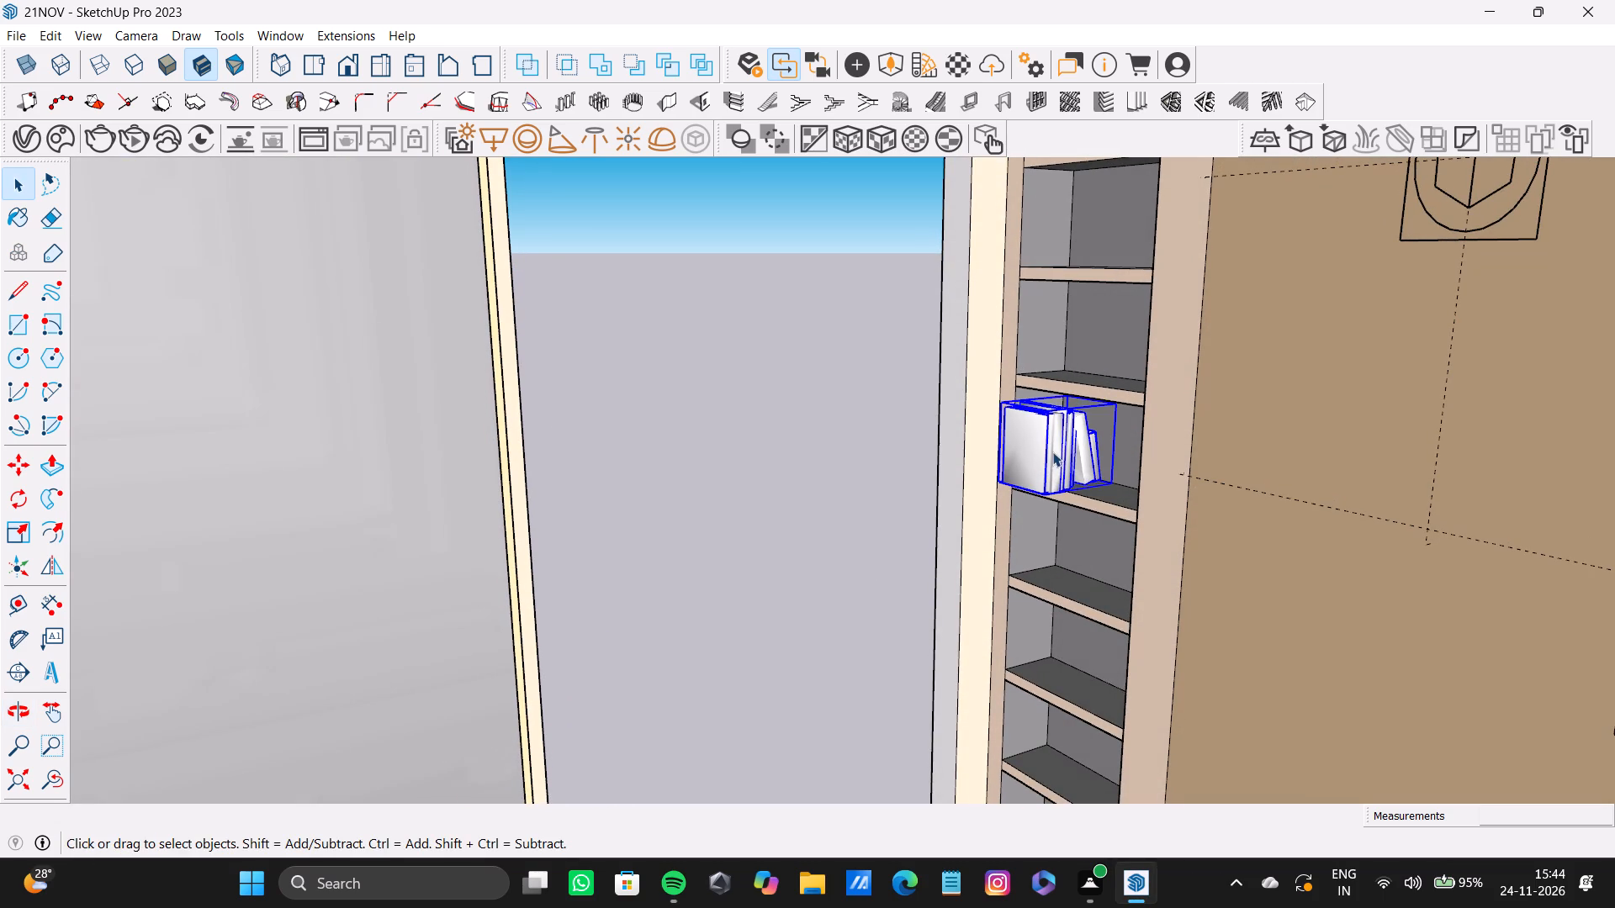
{"action": "key", "text": "q"}
{"action": "middle_click_drag", "start_coordinate": [1073, 407], "coordinate": [1041, 483]}
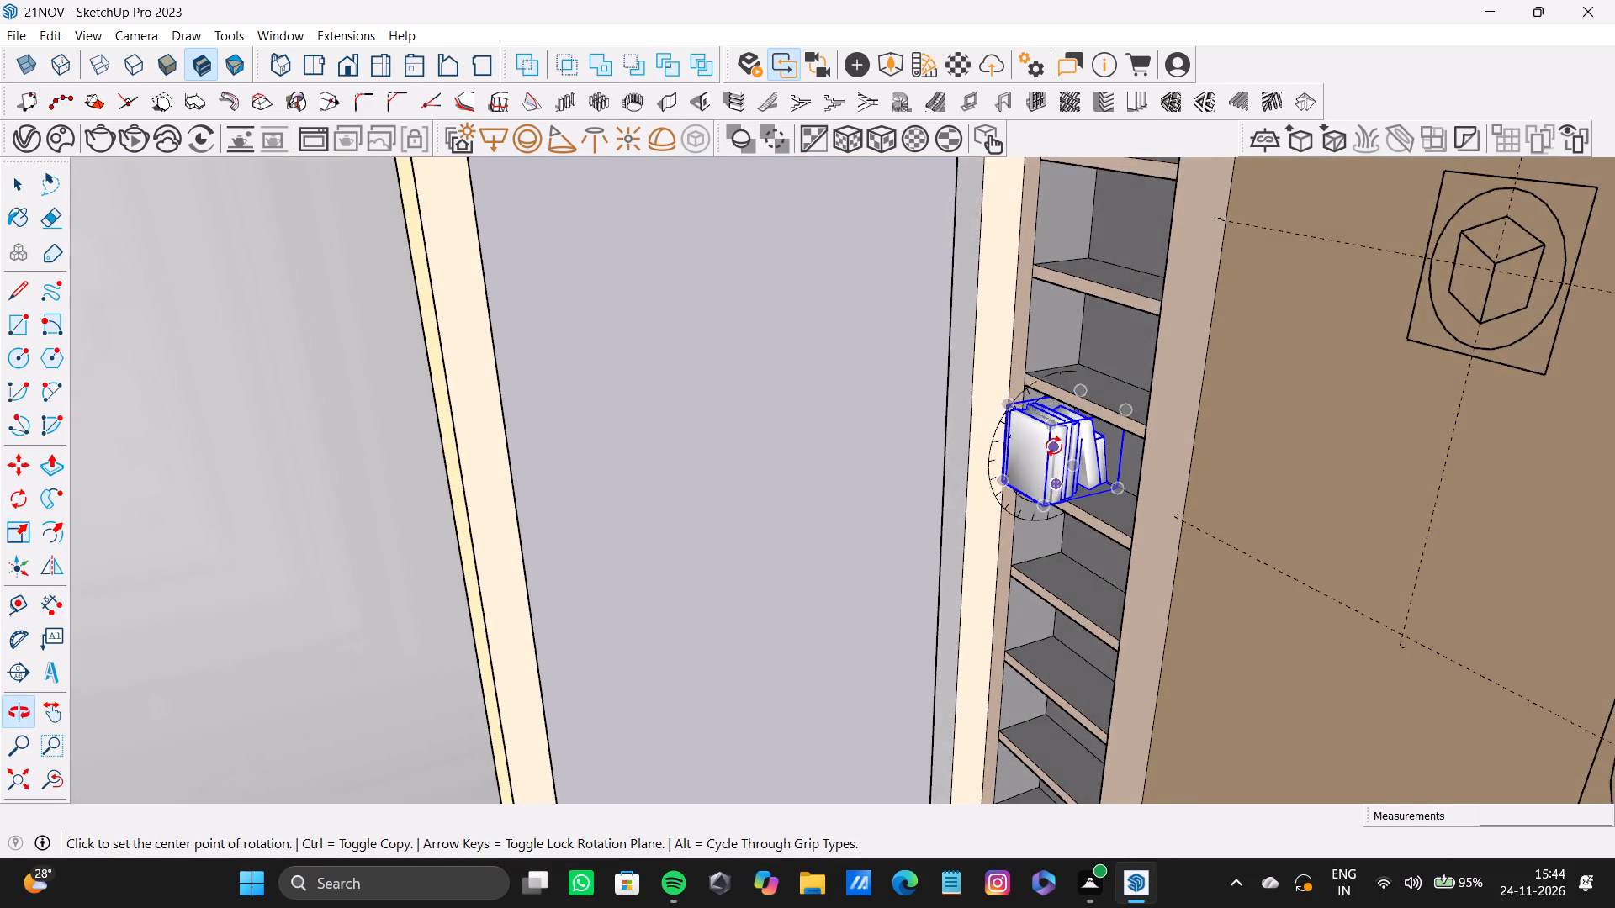
{"action": "scroll", "coordinate": [1054, 444], "scroll_direction": "up", "scroll_amount": 4}
{"action": "key", "text": "Up"}
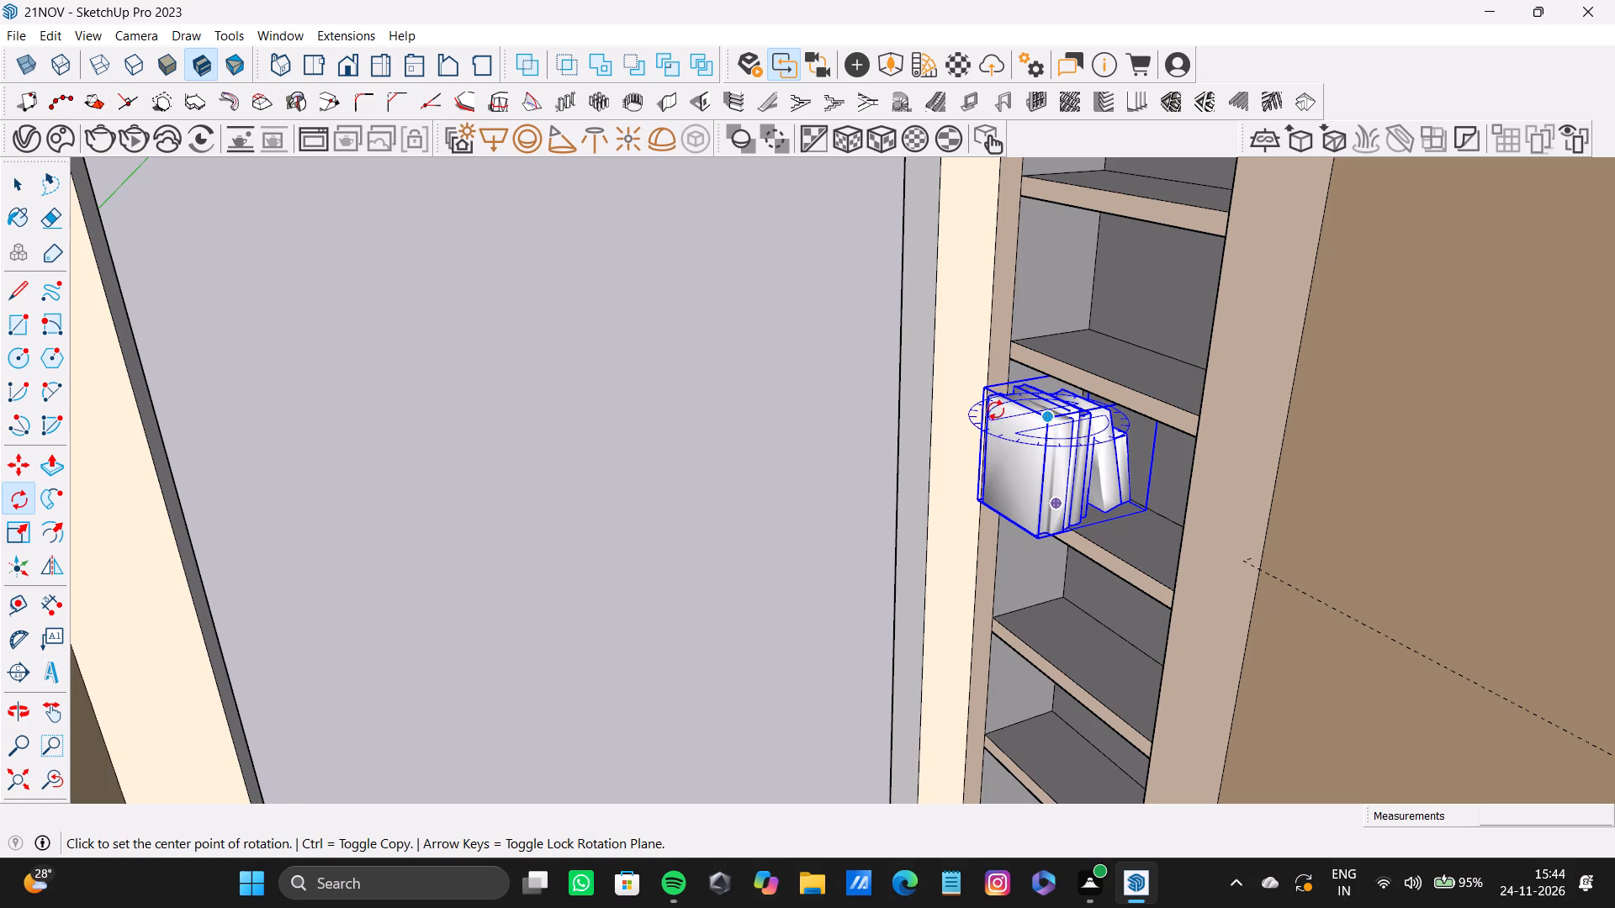
{"action": "left_click", "coordinate": [988, 387]}
{"action": "left_click", "coordinate": [1050, 418]}
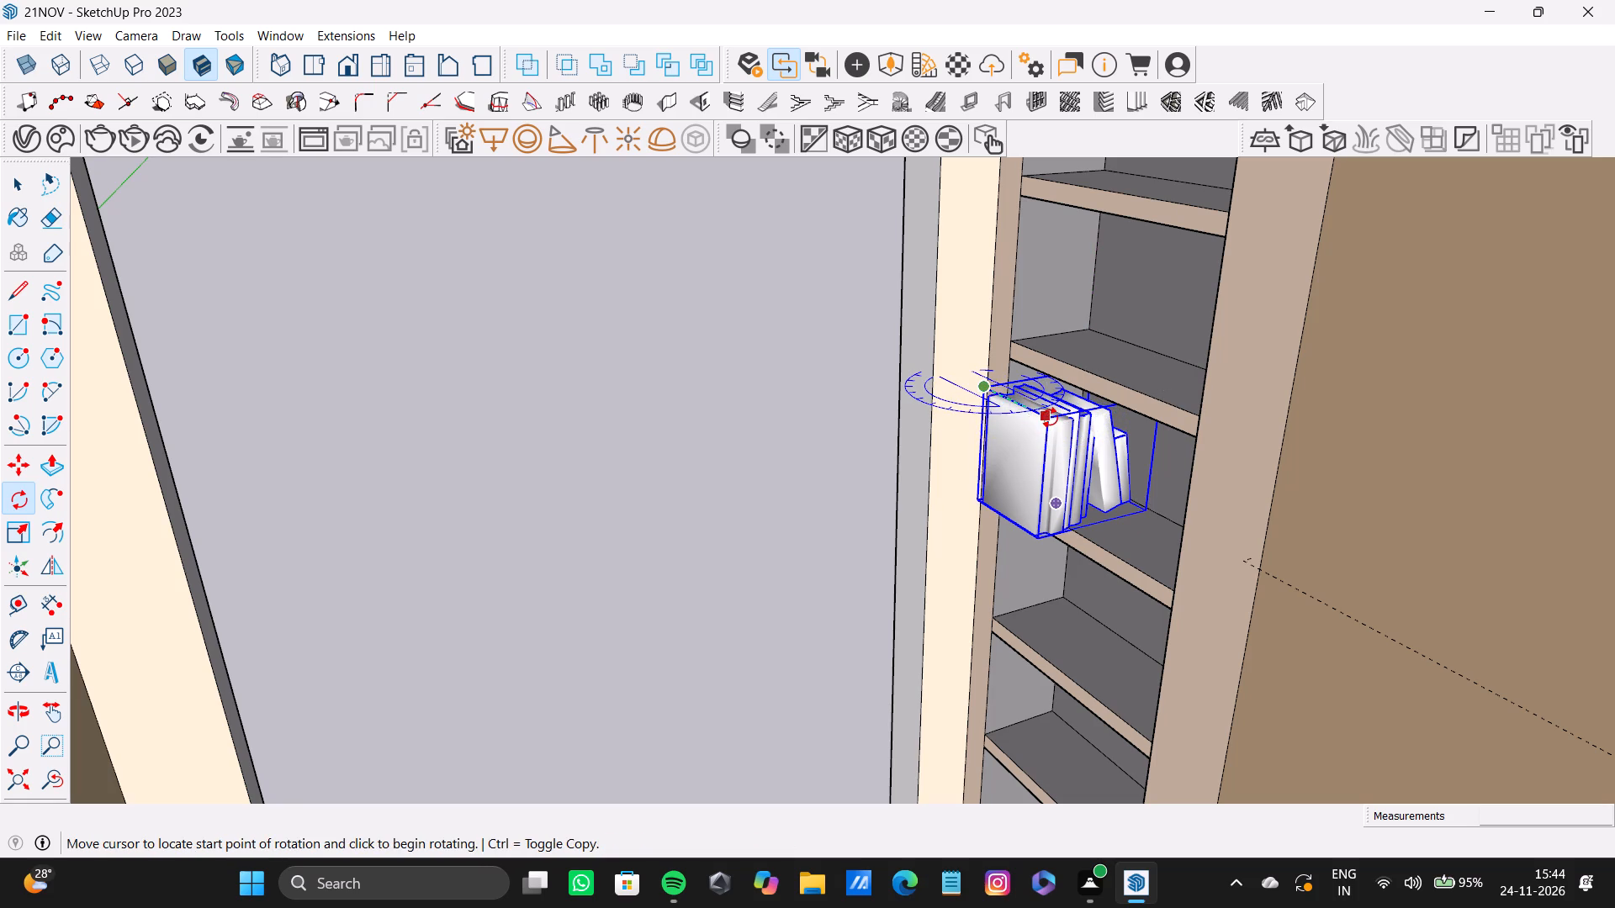
{"action": "left_click", "coordinate": [906, 405]}
{"action": "key", "text": "space"}
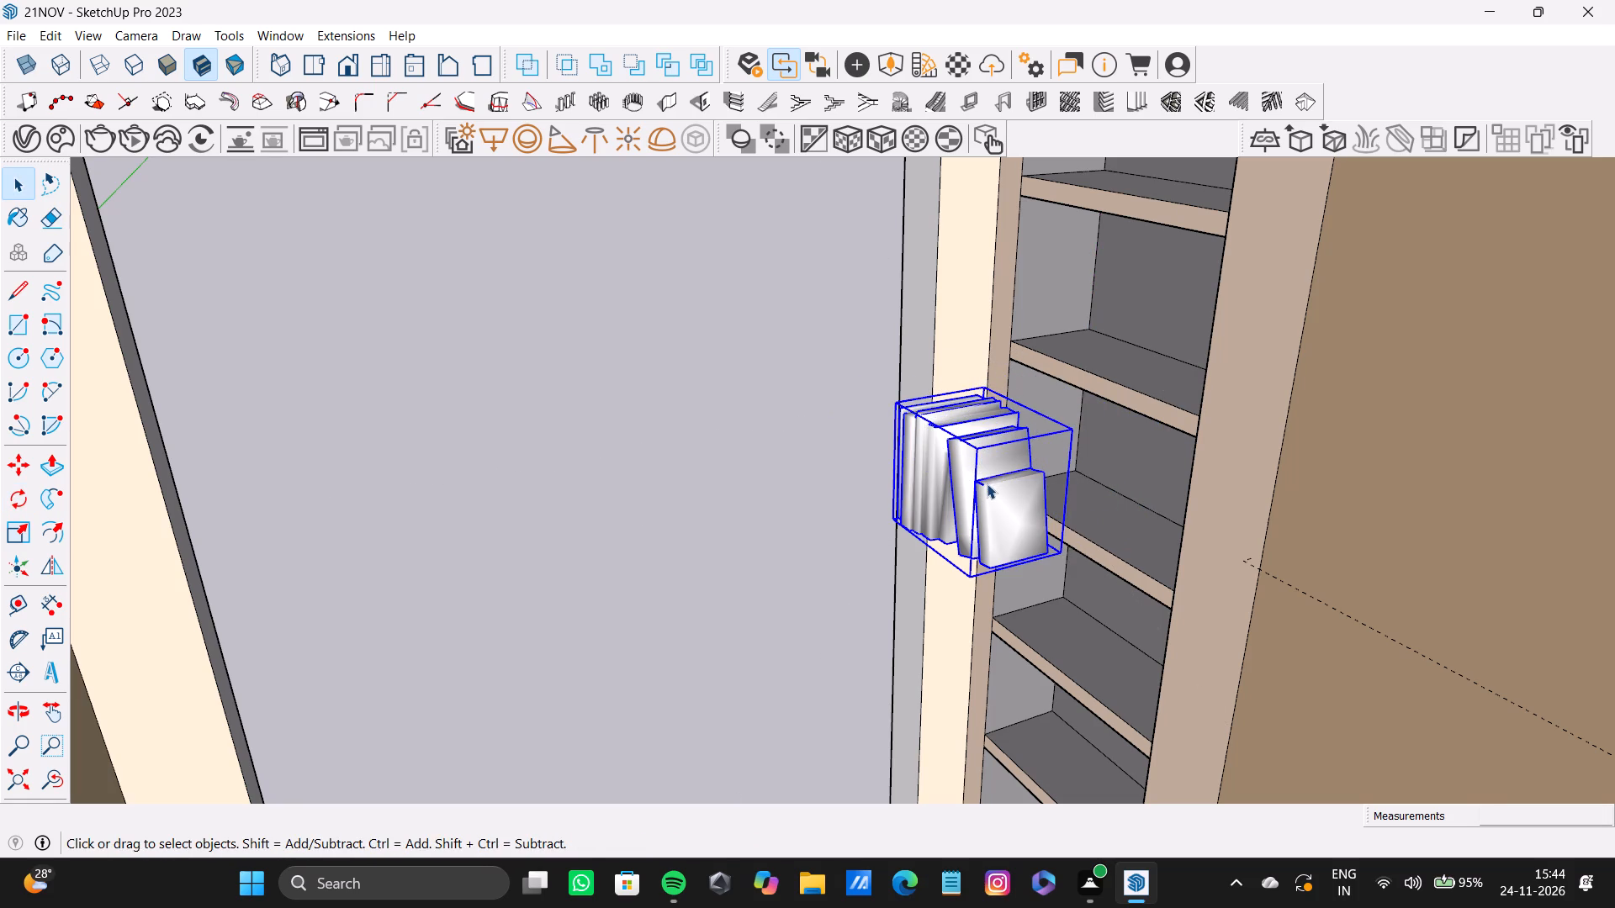
Move the books about 7 3/4" along the red axis so they stand inside the niche on the shelf.
{"action": "key", "text": "m"}
{"action": "scroll", "coordinate": [974, 530], "scroll_direction": "down", "scroll_amount": 2}
{"action": "middle_click_drag", "start_coordinate": [974, 530], "coordinate": [997, 434], "text": "shift"}
{"action": "scroll", "coordinate": [998, 473], "scroll_direction": "up", "scroll_amount": 4}
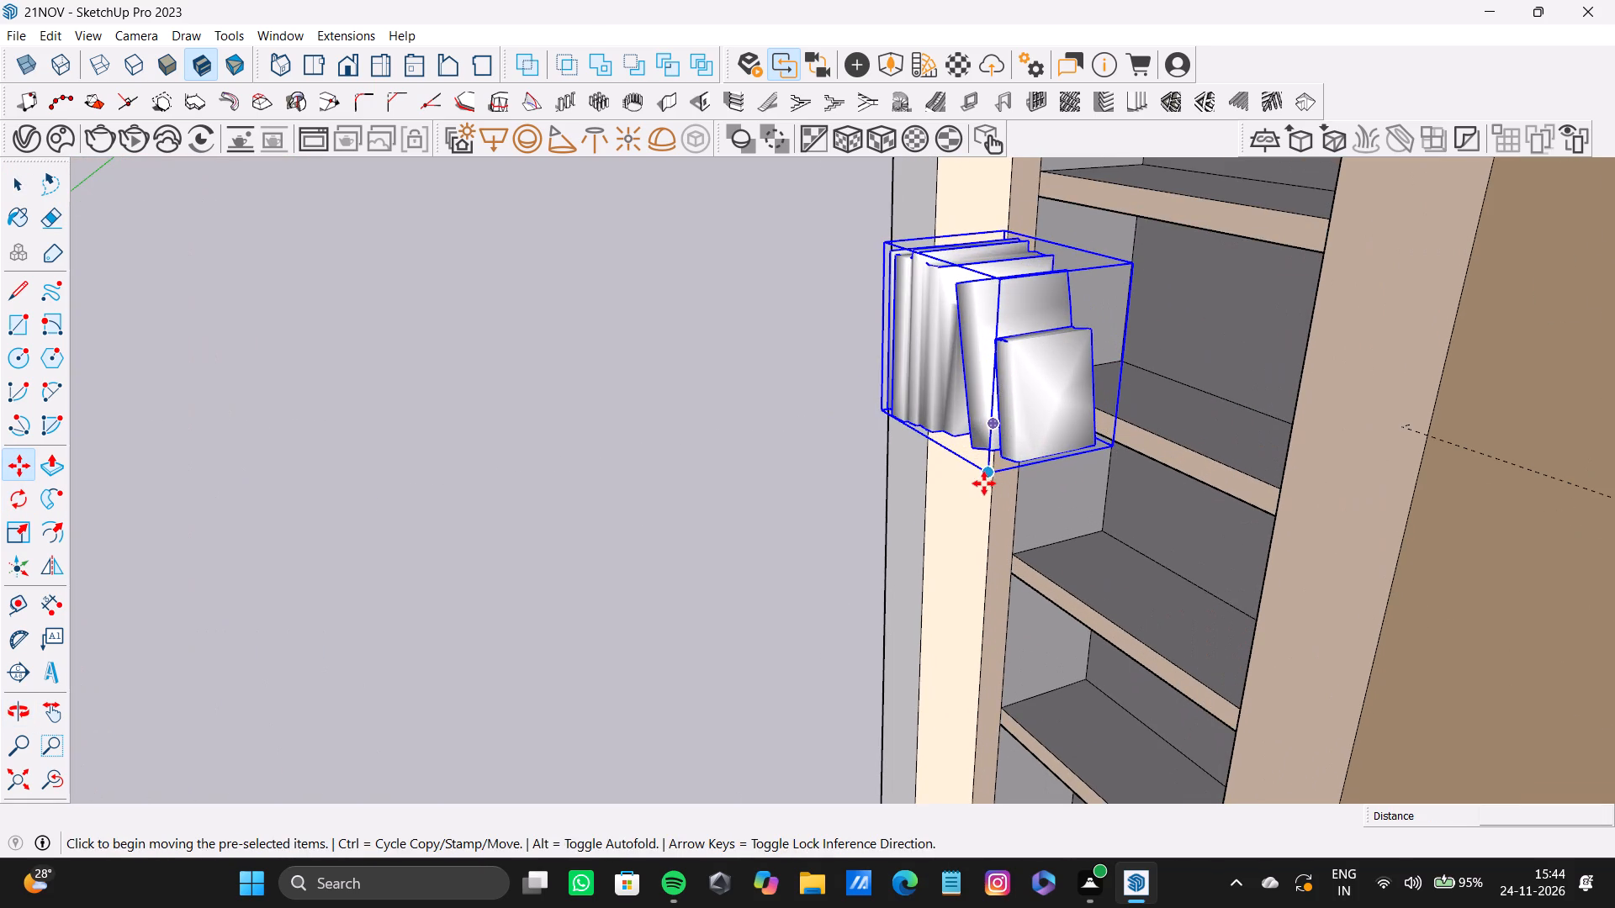
{"action": "key", "text": "m"}
{"action": "left_click_drag", "start_coordinate": [988, 473], "coordinate": [1002, 469]}
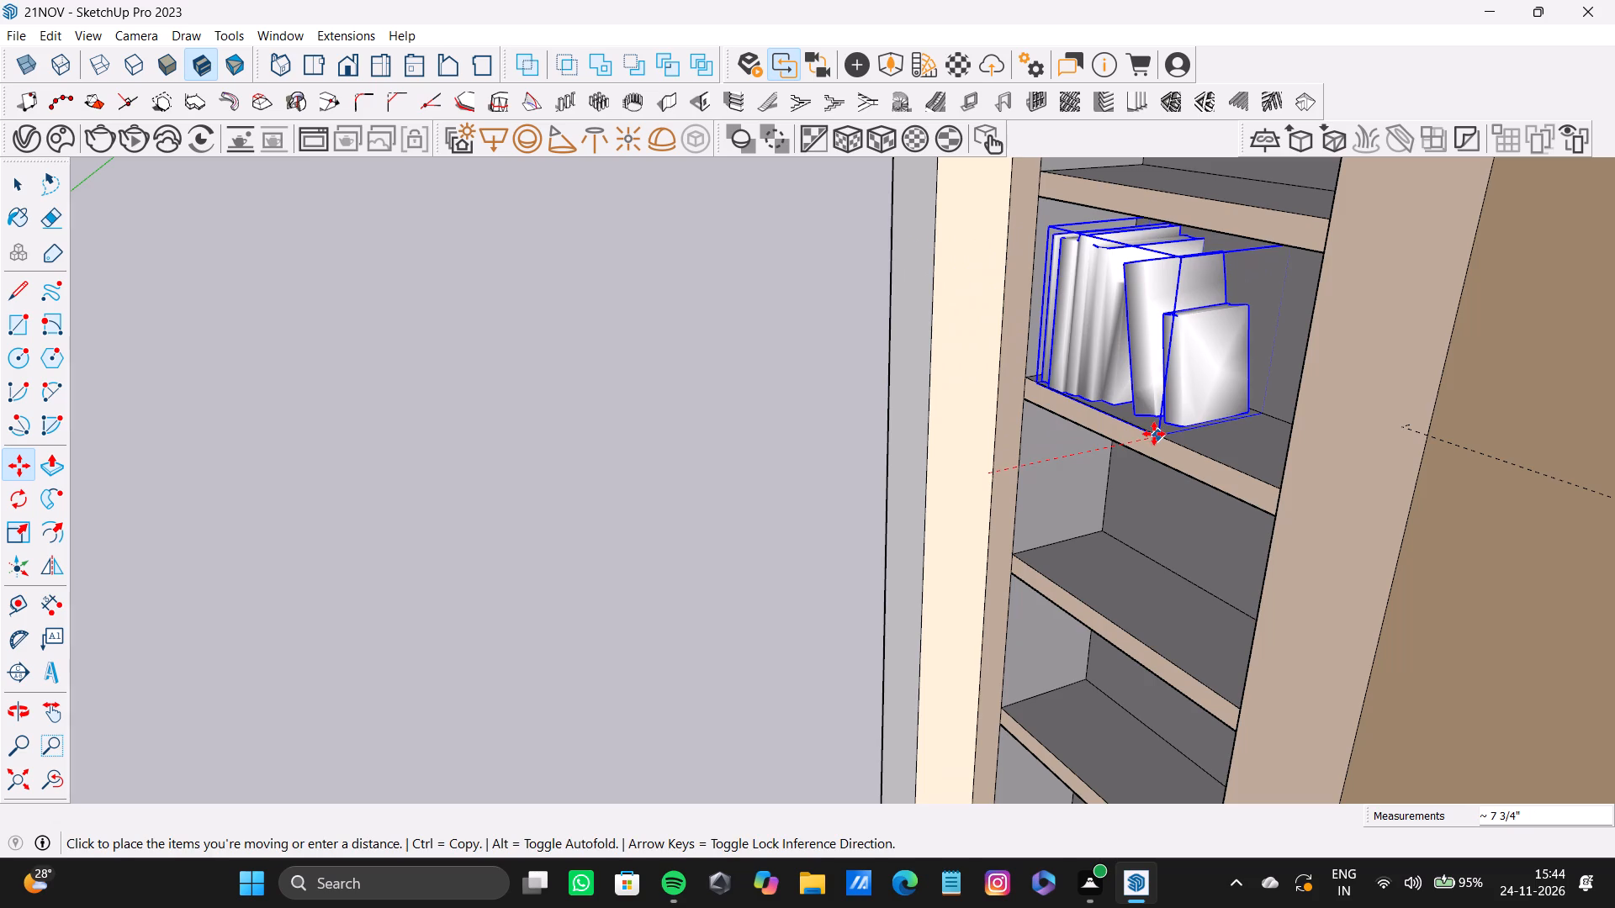
{"action": "left_click", "coordinate": [1154, 435]}
Copy the books about 2' 2 7/16" straight down onto the second-lowest shelf of the niche.
{"action": "scroll", "coordinate": [1088, 404], "scroll_direction": "down", "scroll_amount": 6}
{"action": "middle_click_drag", "start_coordinate": [1090, 412], "coordinate": [1009, 377], "text": "shift"}
{"action": "scroll", "coordinate": [1096, 404], "scroll_direction": "up", "scroll_amount": 6}
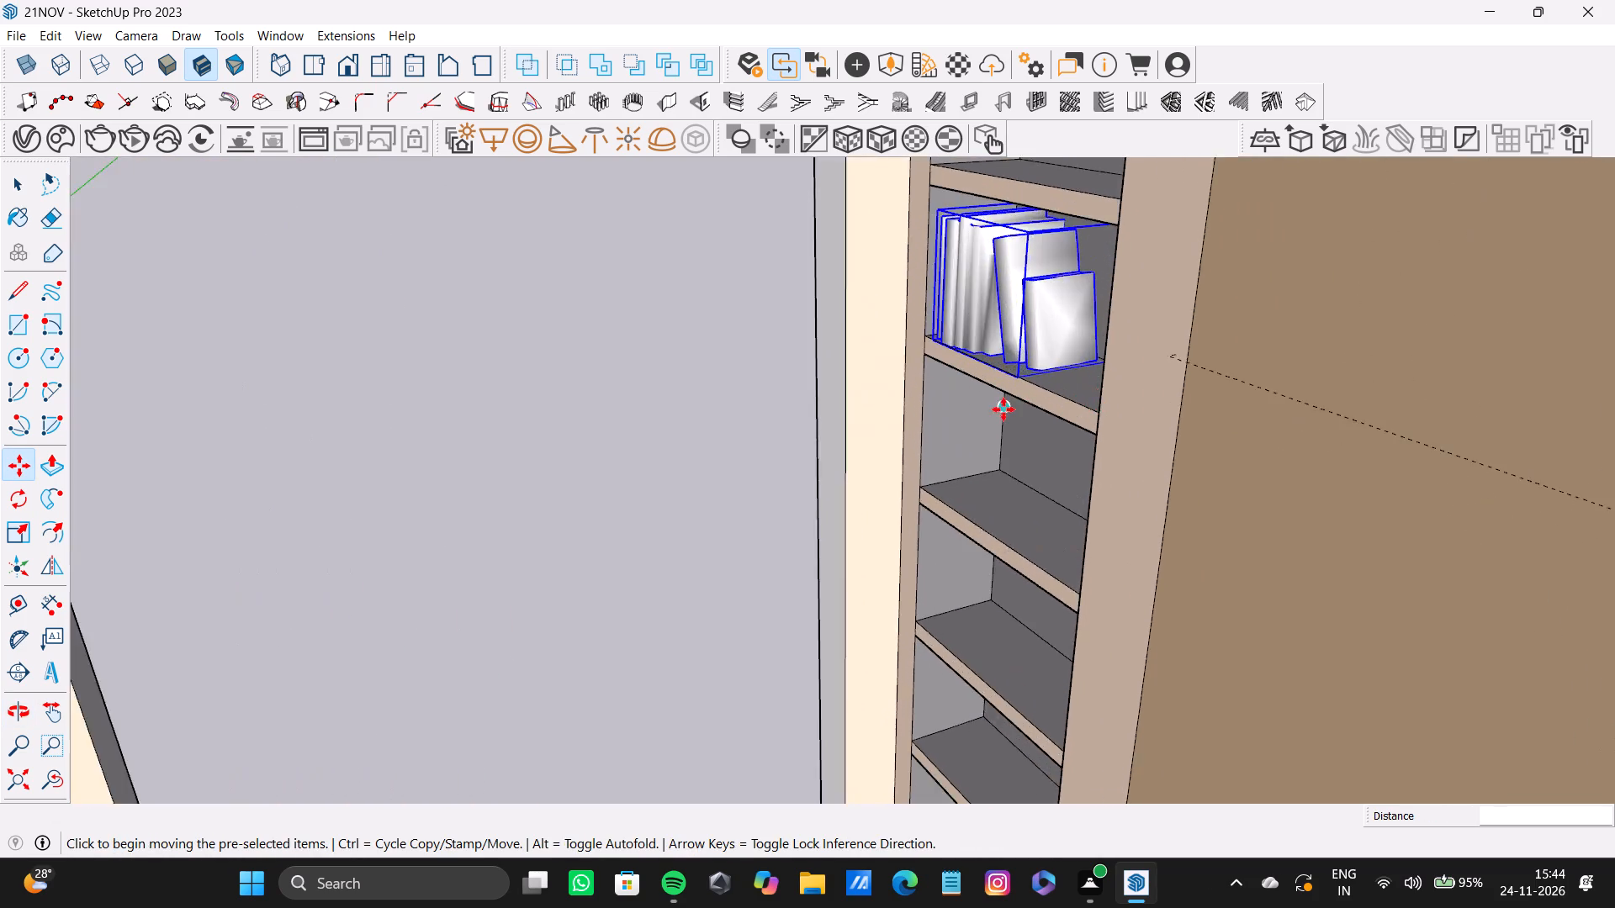
{"action": "scroll", "coordinate": [1003, 409], "scroll_direction": "up", "scroll_amount": 6}
{"action": "left_click", "coordinate": [1034, 332]}
{"action": "scroll", "coordinate": [1020, 468], "scroll_direction": "down", "scroll_amount": 9}
{"action": "middle_click_drag", "start_coordinate": [992, 558], "coordinate": [1001, 304], "text": "shift"}
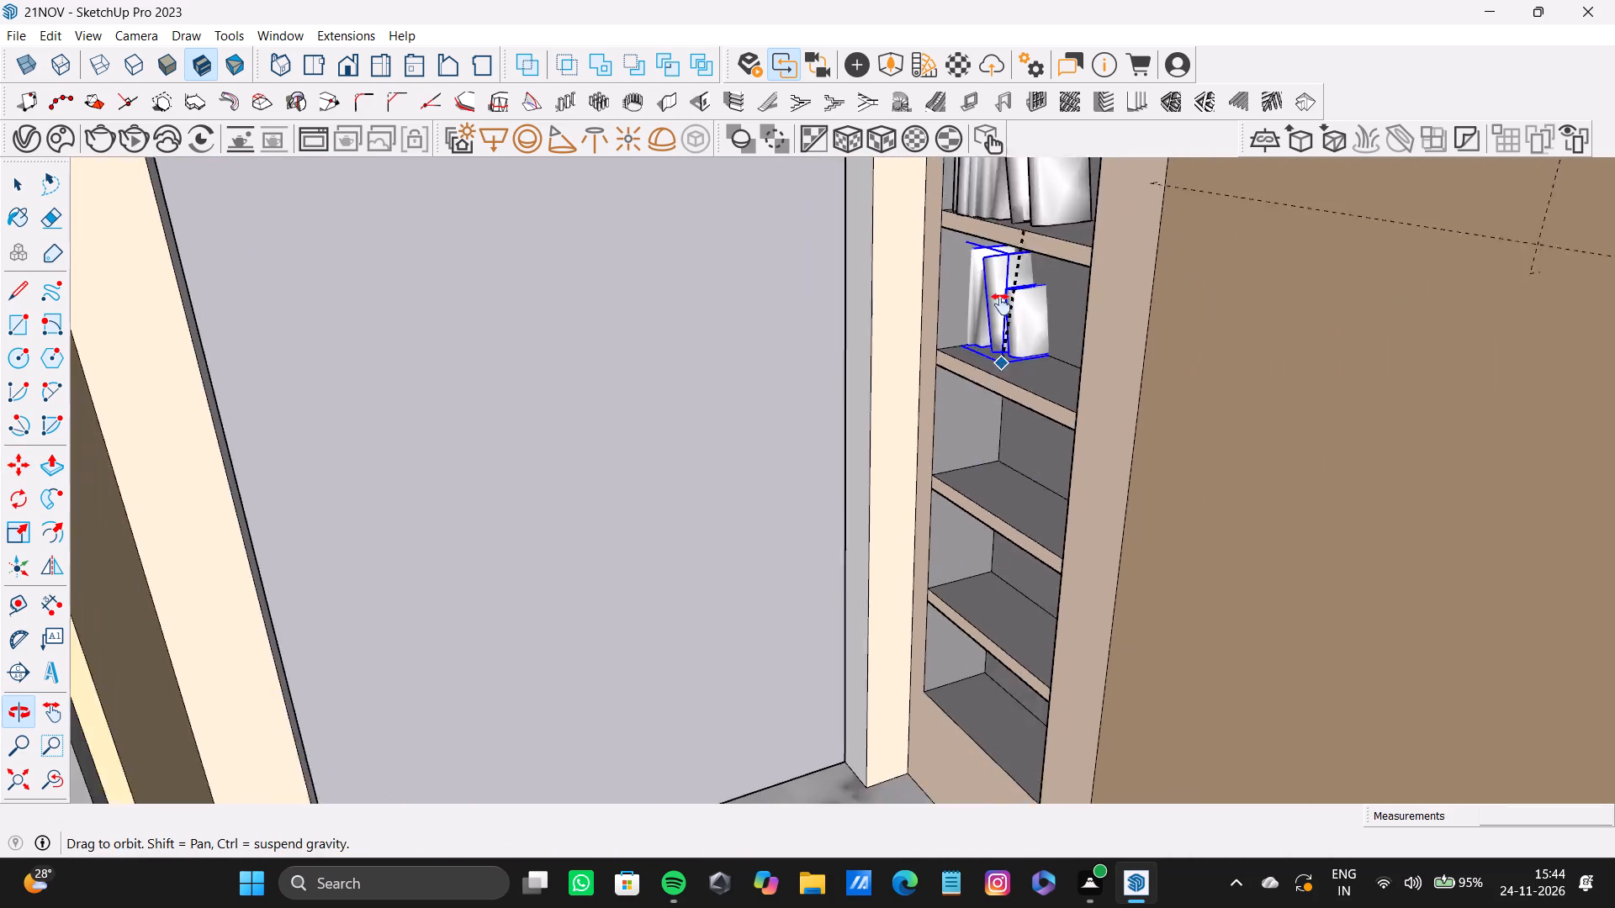
{"action": "middle_click_drag", "start_coordinate": [1001, 304], "coordinate": [1133, 251], "text": "shift"}
{"action": "scroll", "coordinate": [1046, 441], "scroll_direction": "up", "scroll_amount": 2}
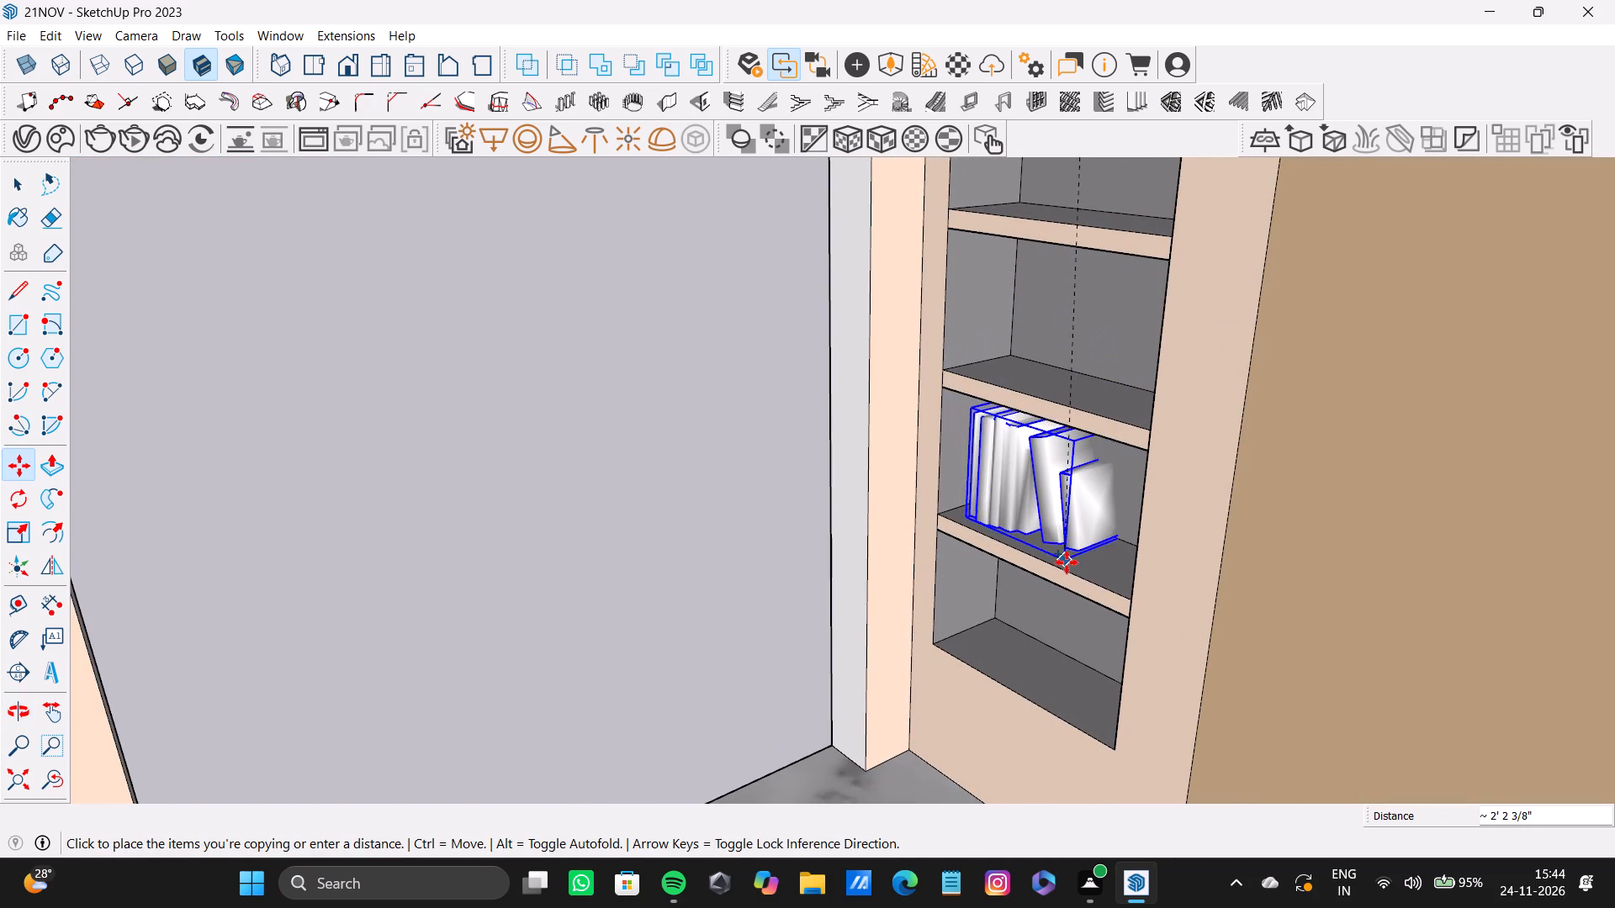
{"action": "double_click", "coordinate": [1069, 576]}
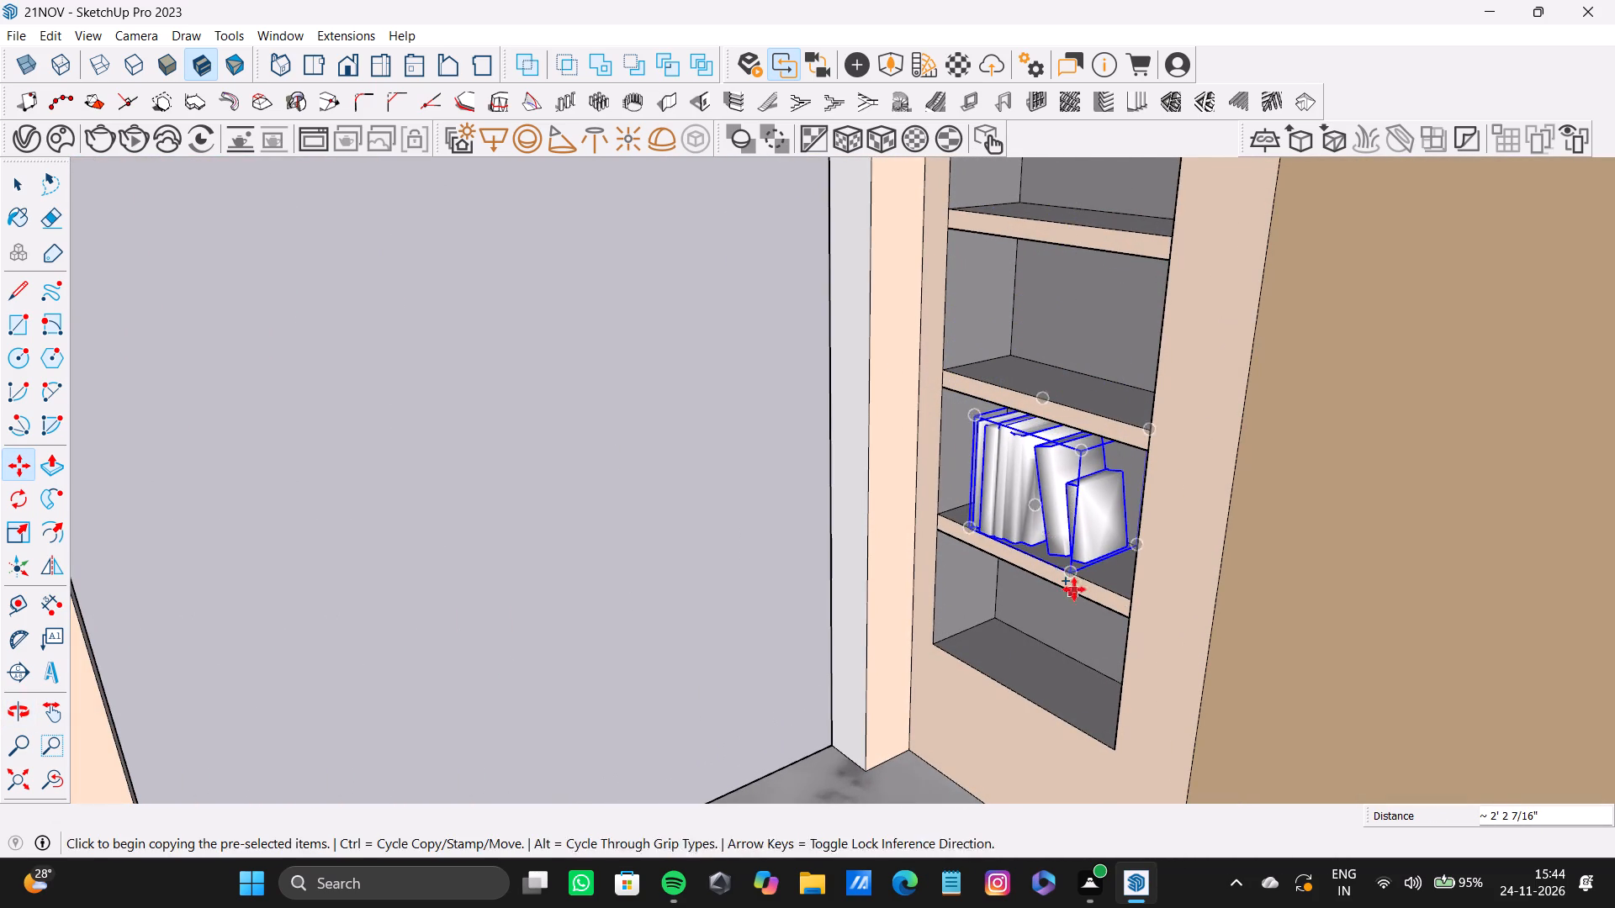
Copy the lower set of books about 4' 4 3/4" upward onto the niche's second shelf from the top.
{"action": "left_click", "coordinate": [1074, 577]}
{"action": "scroll", "coordinate": [1054, 245], "scroll_direction": "down", "scroll_amount": 9}
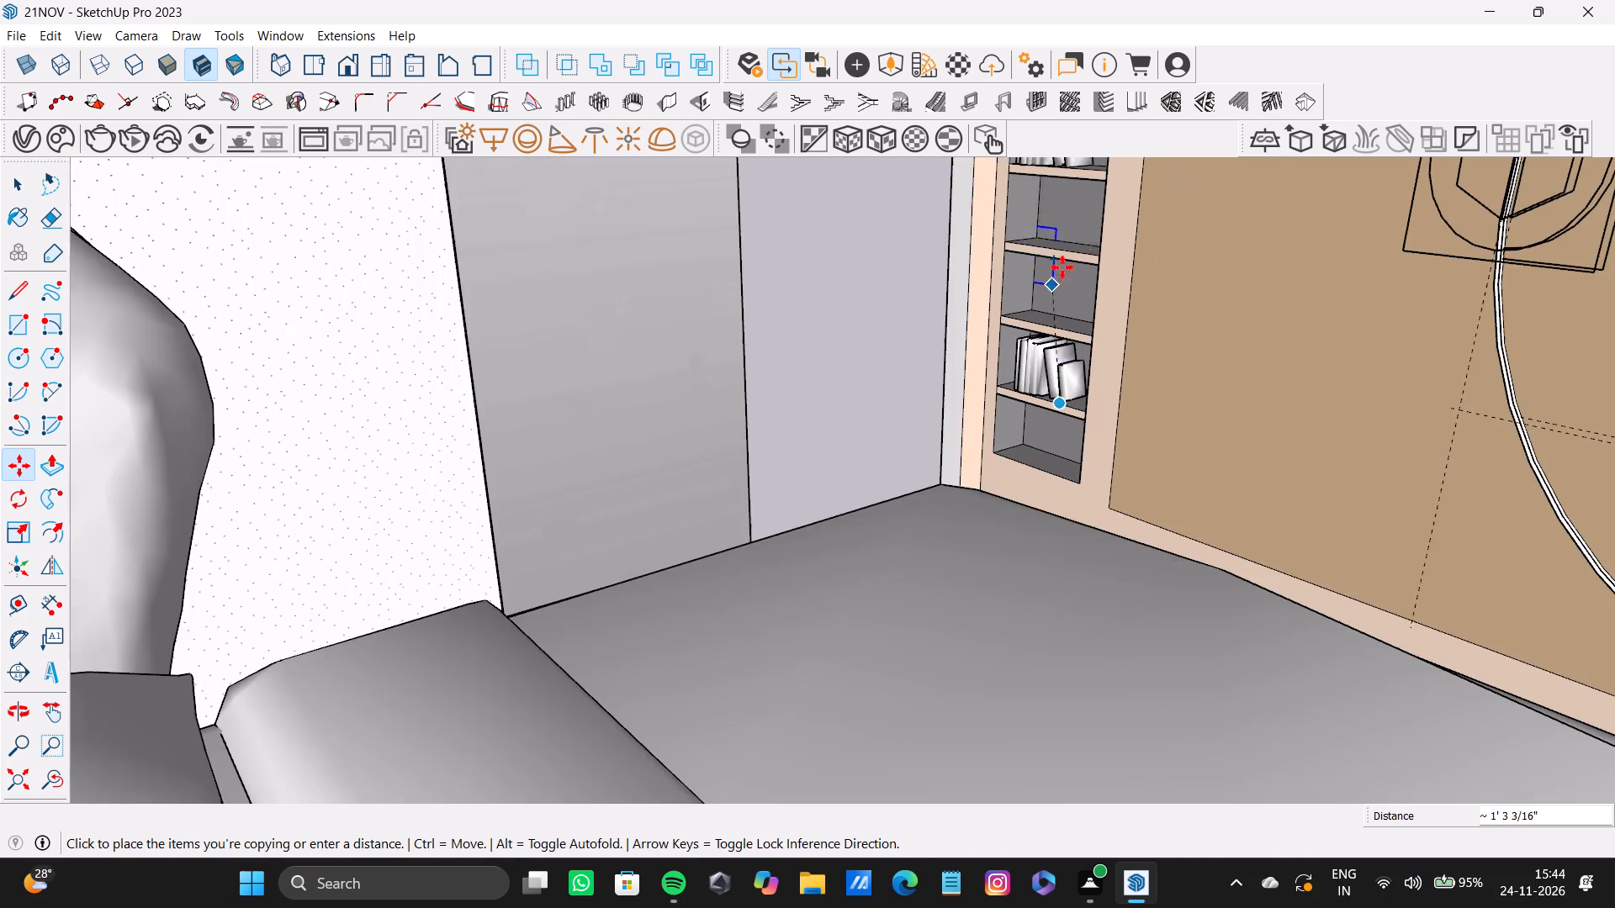
{"action": "middle_click_drag", "start_coordinate": [1073, 254], "coordinate": [954, 660]}
{"action": "scroll", "coordinate": [970, 382], "scroll_direction": "up", "scroll_amount": 10}
{"action": "scroll", "coordinate": [980, 298], "scroll_direction": "up", "scroll_amount": 1}
{"action": "middle_click_drag", "start_coordinate": [980, 298], "coordinate": [1057, 489]}
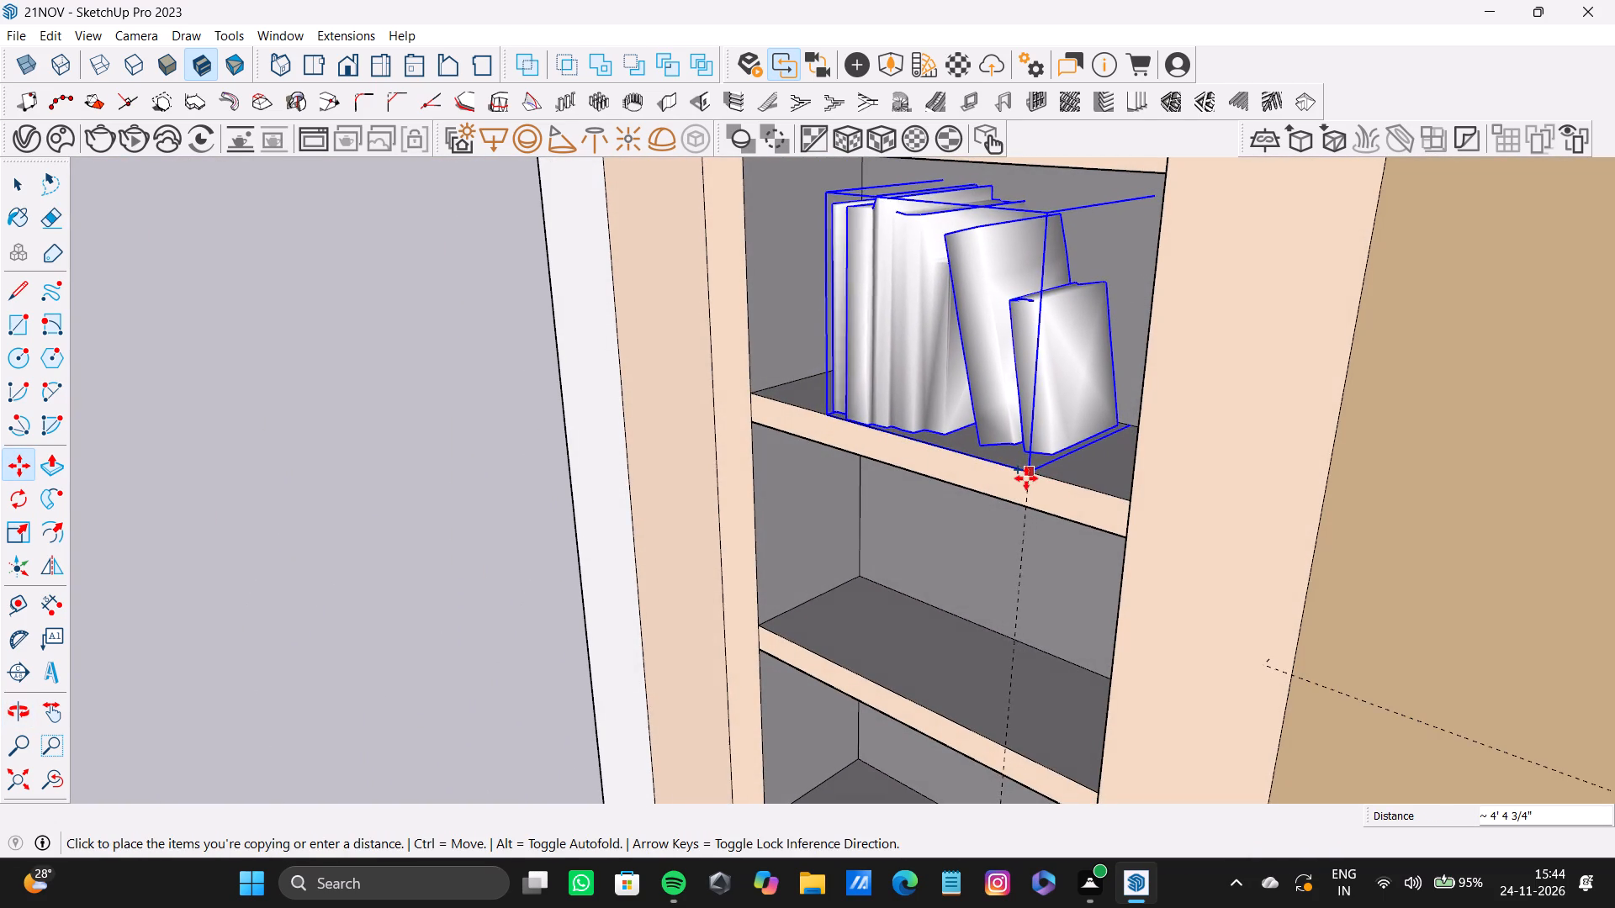
{"action": "left_click", "coordinate": [1025, 478]}
{"action": "key", "text": "space"}
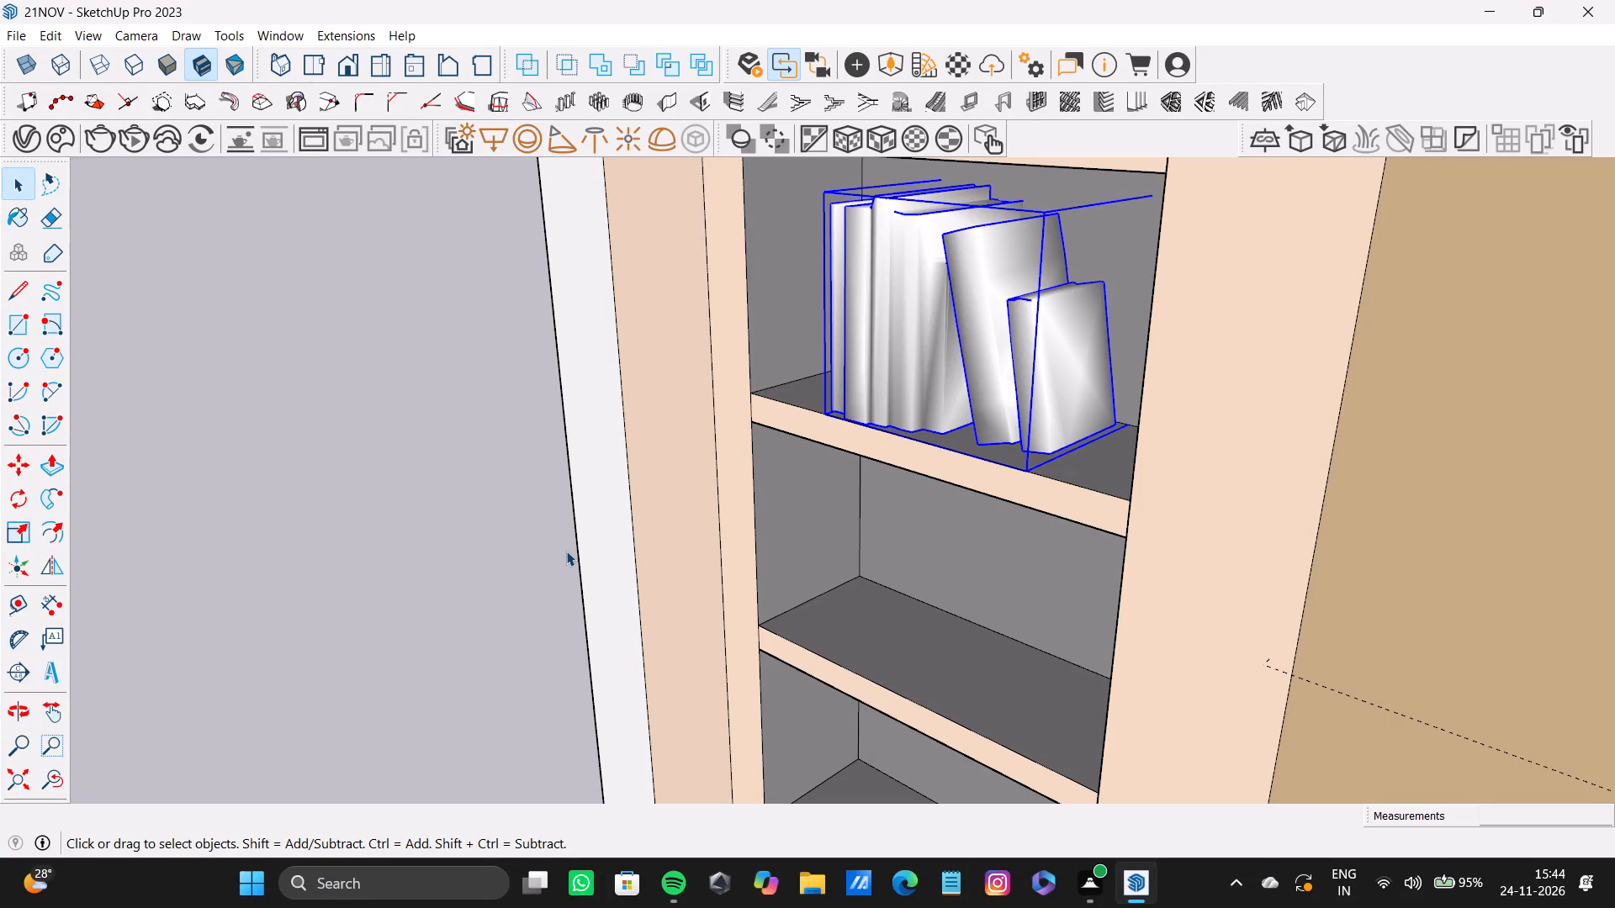
Import Toy 155 013 from the downloaded Chaos Cosmos accessories, place it on the niche shelf just below the middle books and select it.
{"action": "scroll", "coordinate": [828, 573], "scroll_direction": "down", "scroll_amount": 12}
{"action": "middle_click_drag", "start_coordinate": [834, 572], "coordinate": [835, 563]}
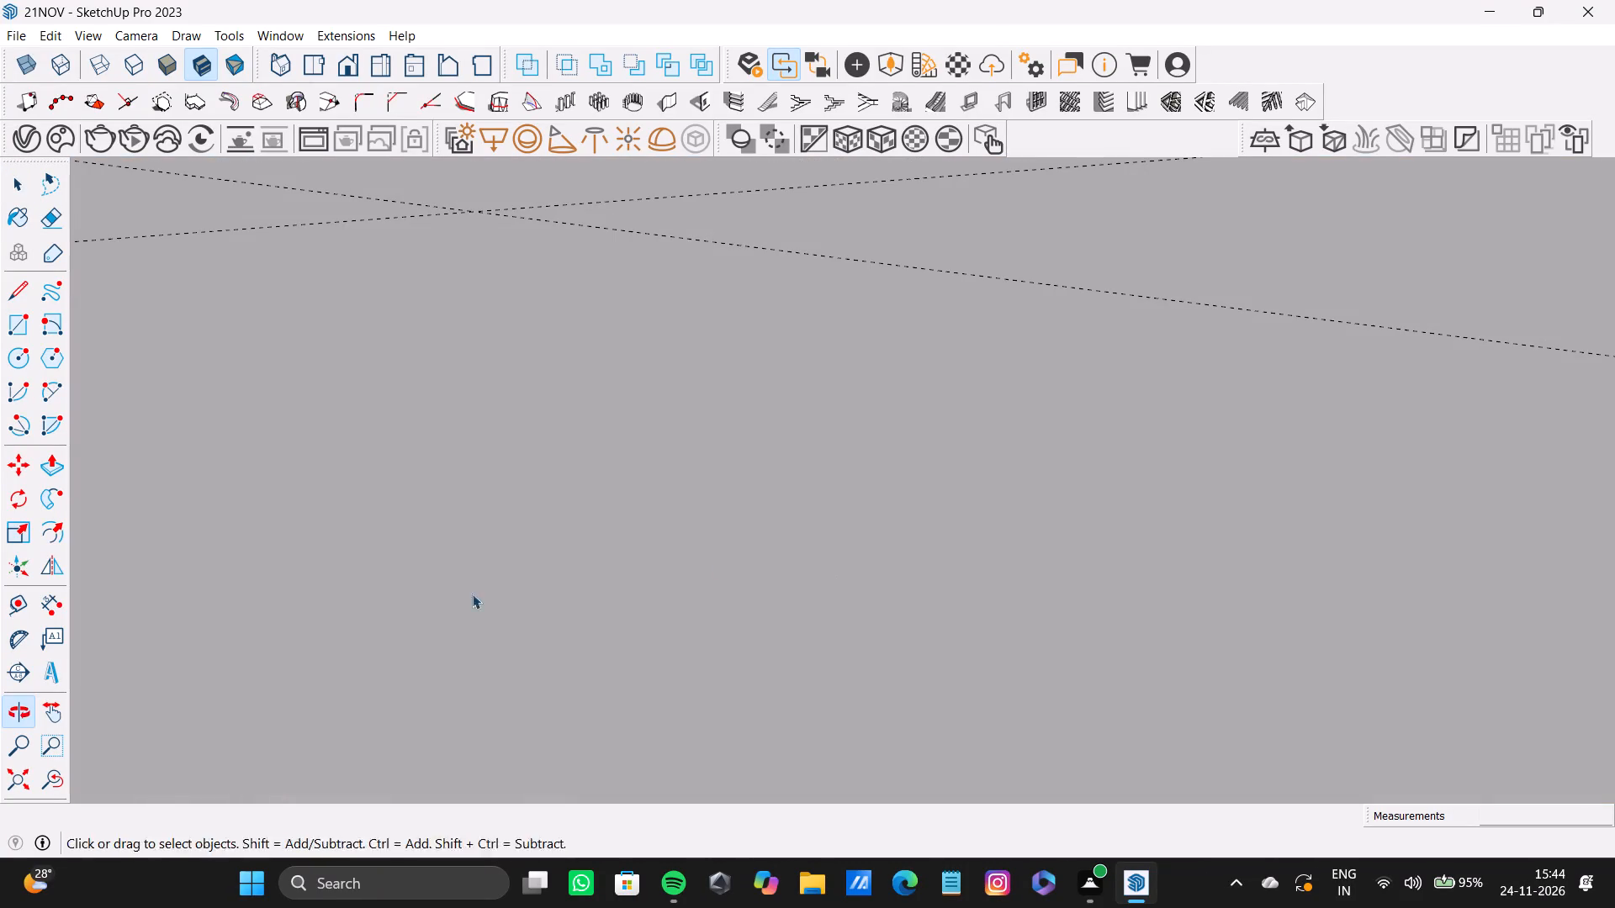
{"action": "left_click", "coordinate": [19, 774]}
{"action": "middle_click_drag", "start_coordinate": [519, 619], "coordinate": [495, 440]}
{"action": "scroll", "coordinate": [780, 414], "scroll_direction": "up", "scroll_amount": 6}
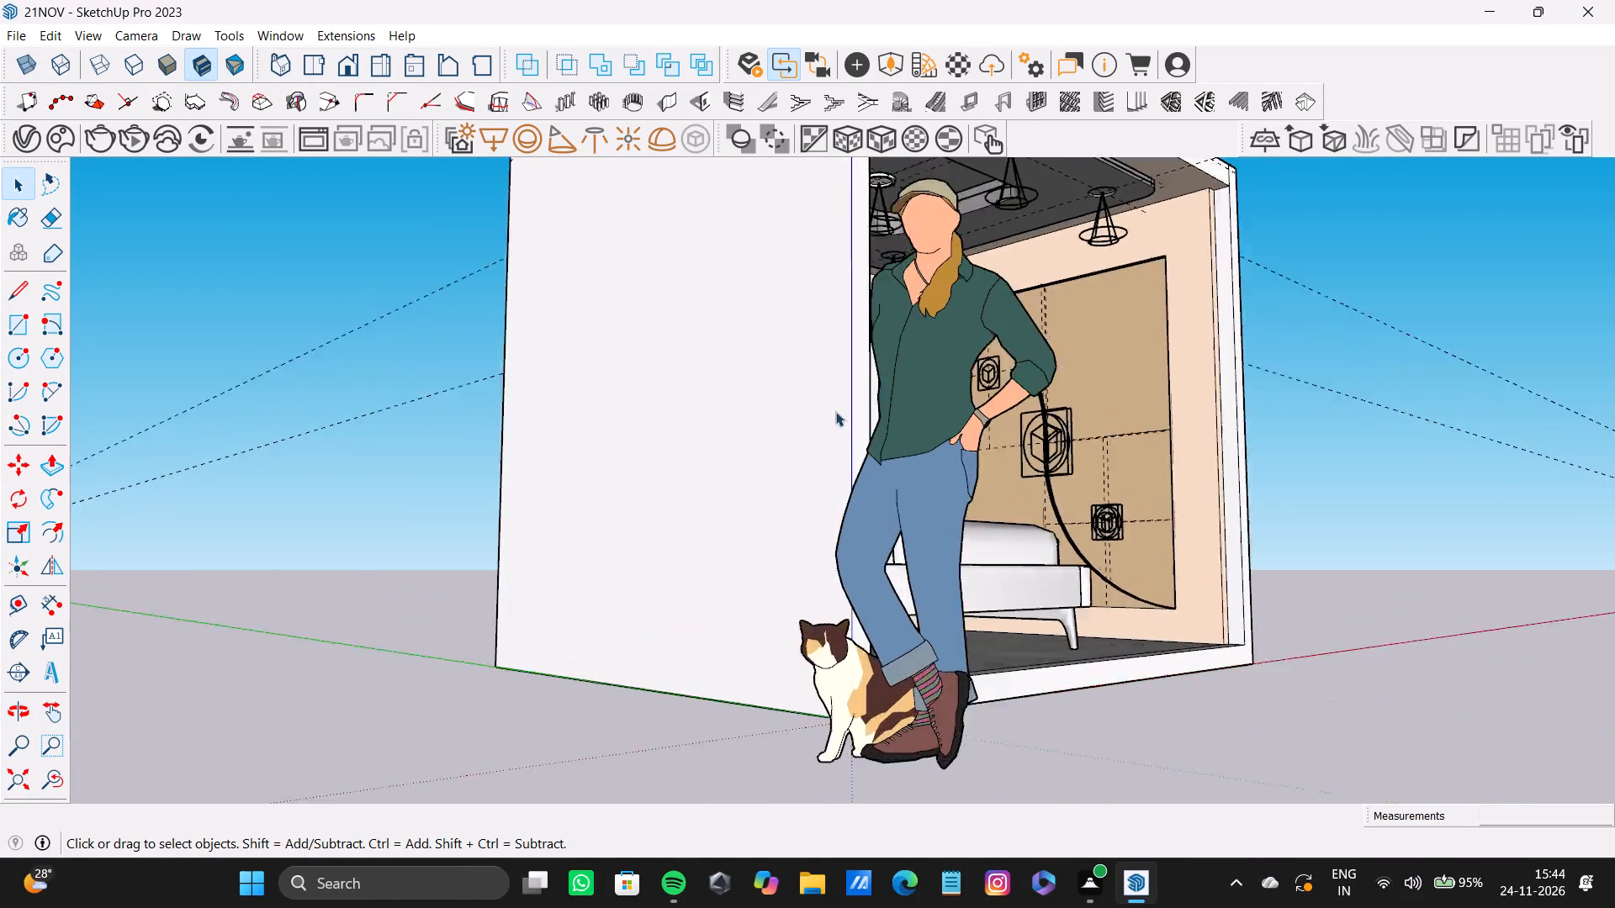
{"action": "scroll", "coordinate": [835, 411], "scroll_direction": "up", "scroll_amount": 6}
{"action": "middle_click_drag", "start_coordinate": [1004, 400], "coordinate": [467, 403]}
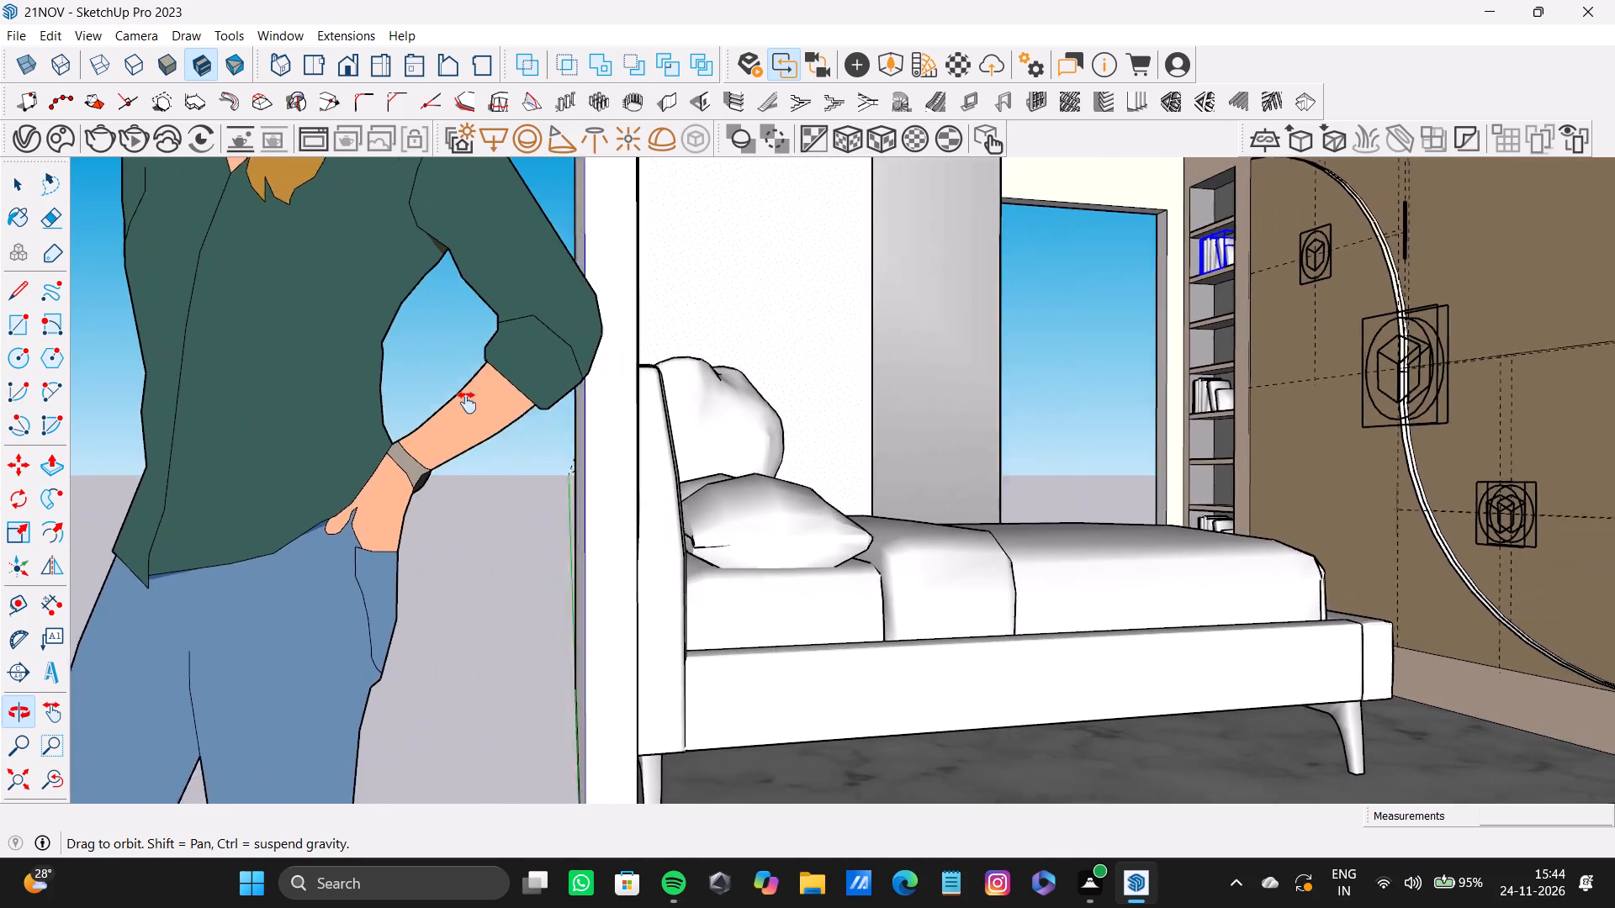
{"action": "middle_click_drag", "start_coordinate": [467, 403], "coordinate": [439, 477]}
{"action": "middle_click_drag", "start_coordinate": [1143, 323], "coordinate": [995, 447], "text": "shift"}
{"action": "left_click", "coordinate": [55, 129]}
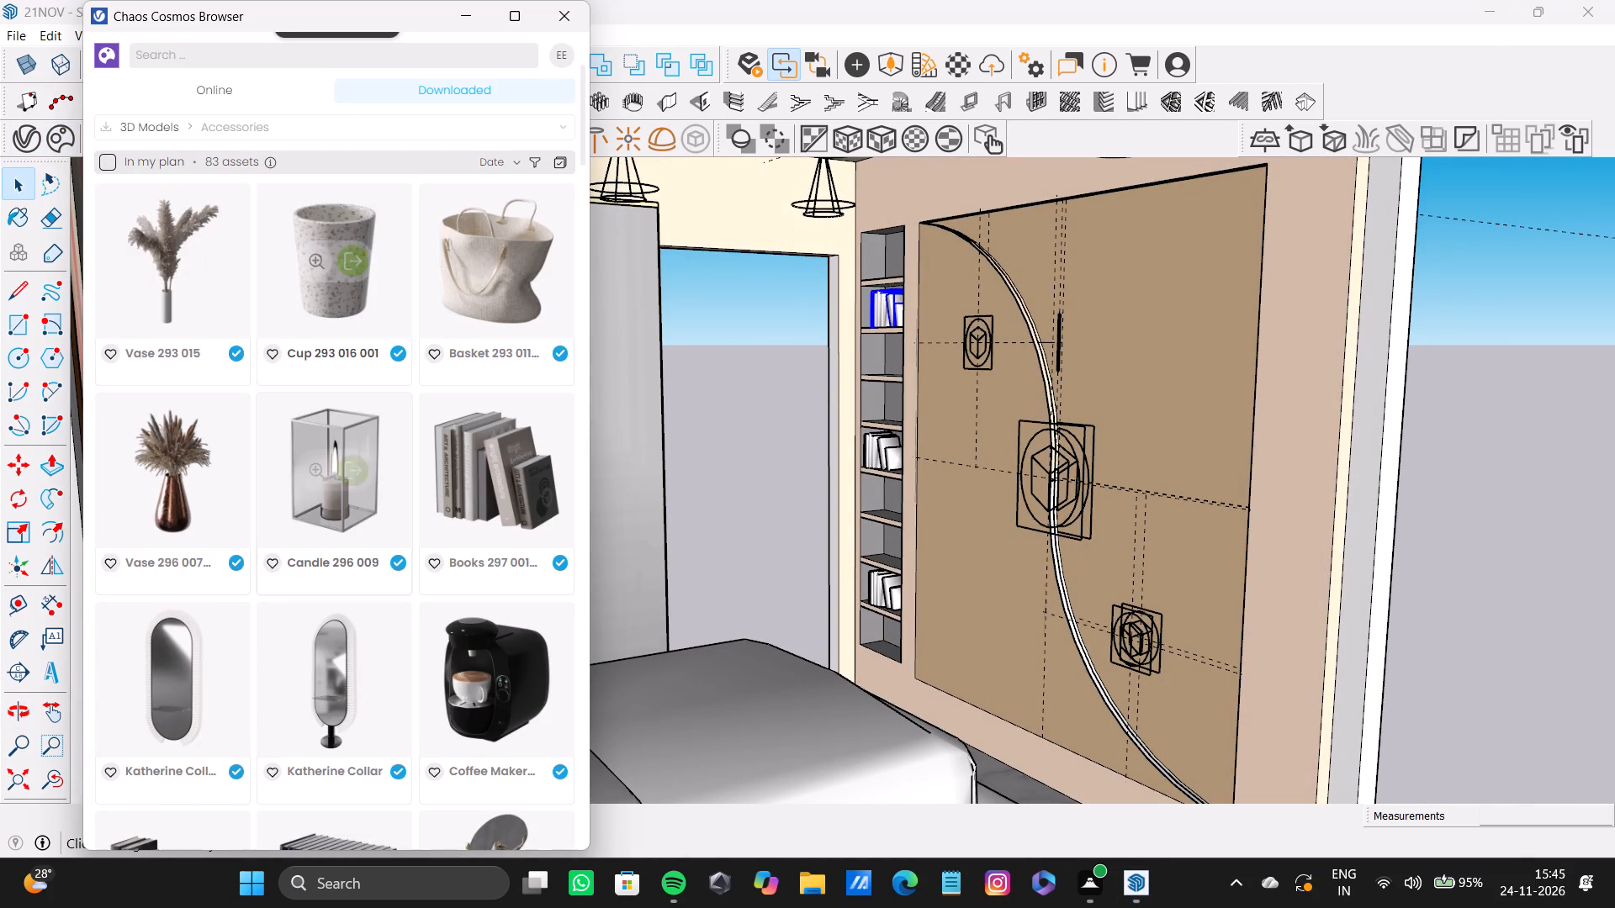
{"action": "scroll", "coordinate": [353, 408], "scroll_direction": "down", "scroll_amount": 7}
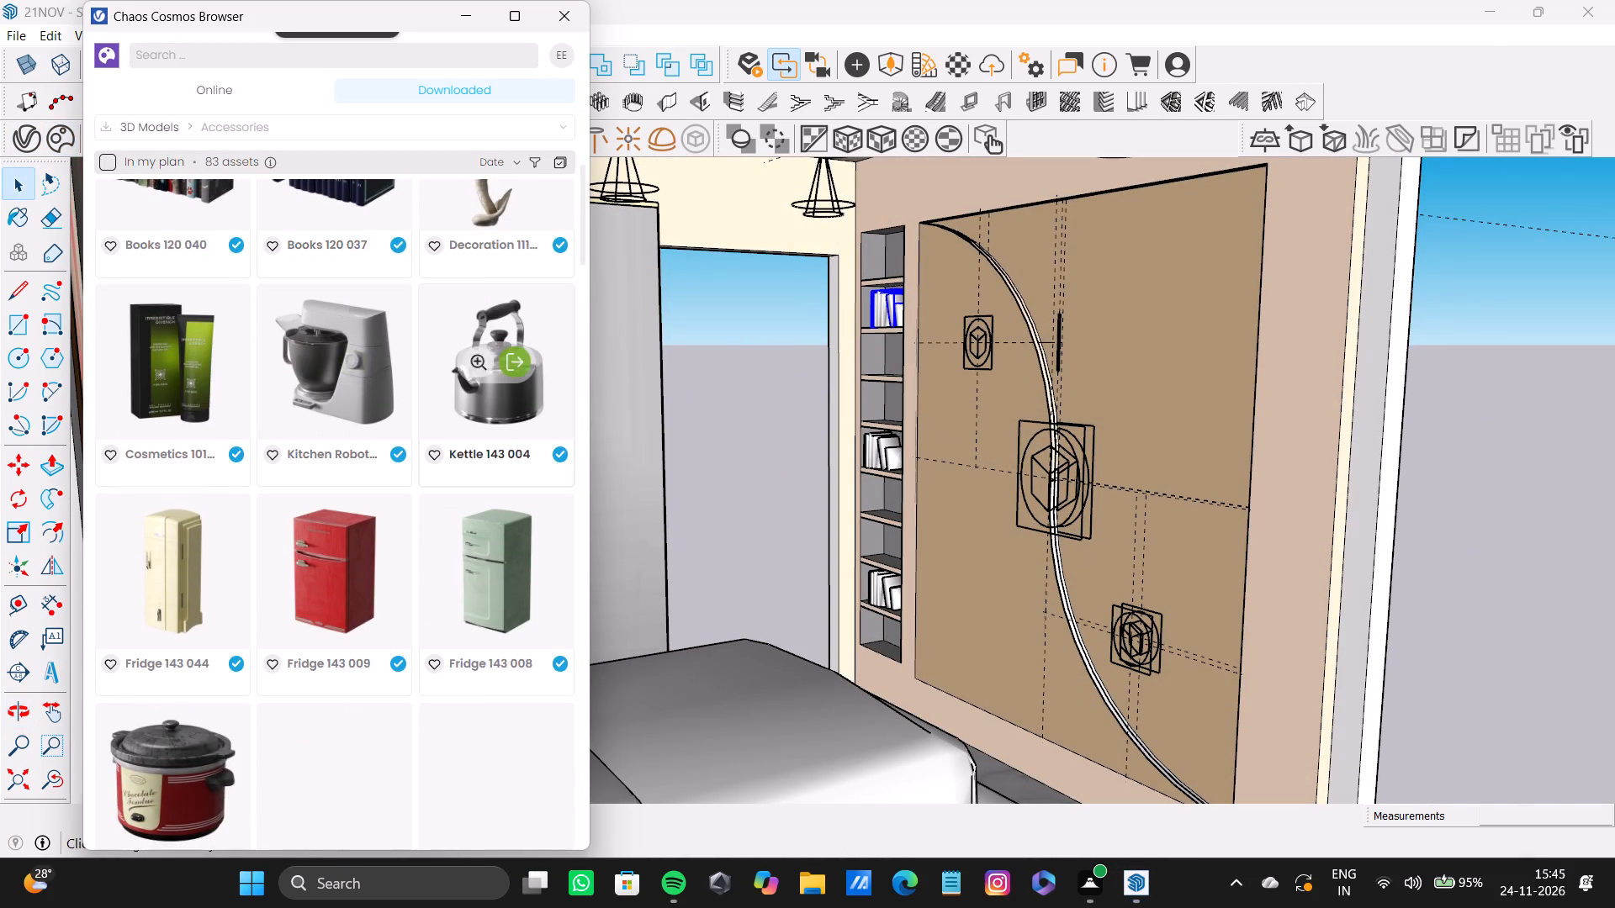
{"action": "scroll", "coordinate": [430, 472], "scroll_direction": "down", "scroll_amount": 10}
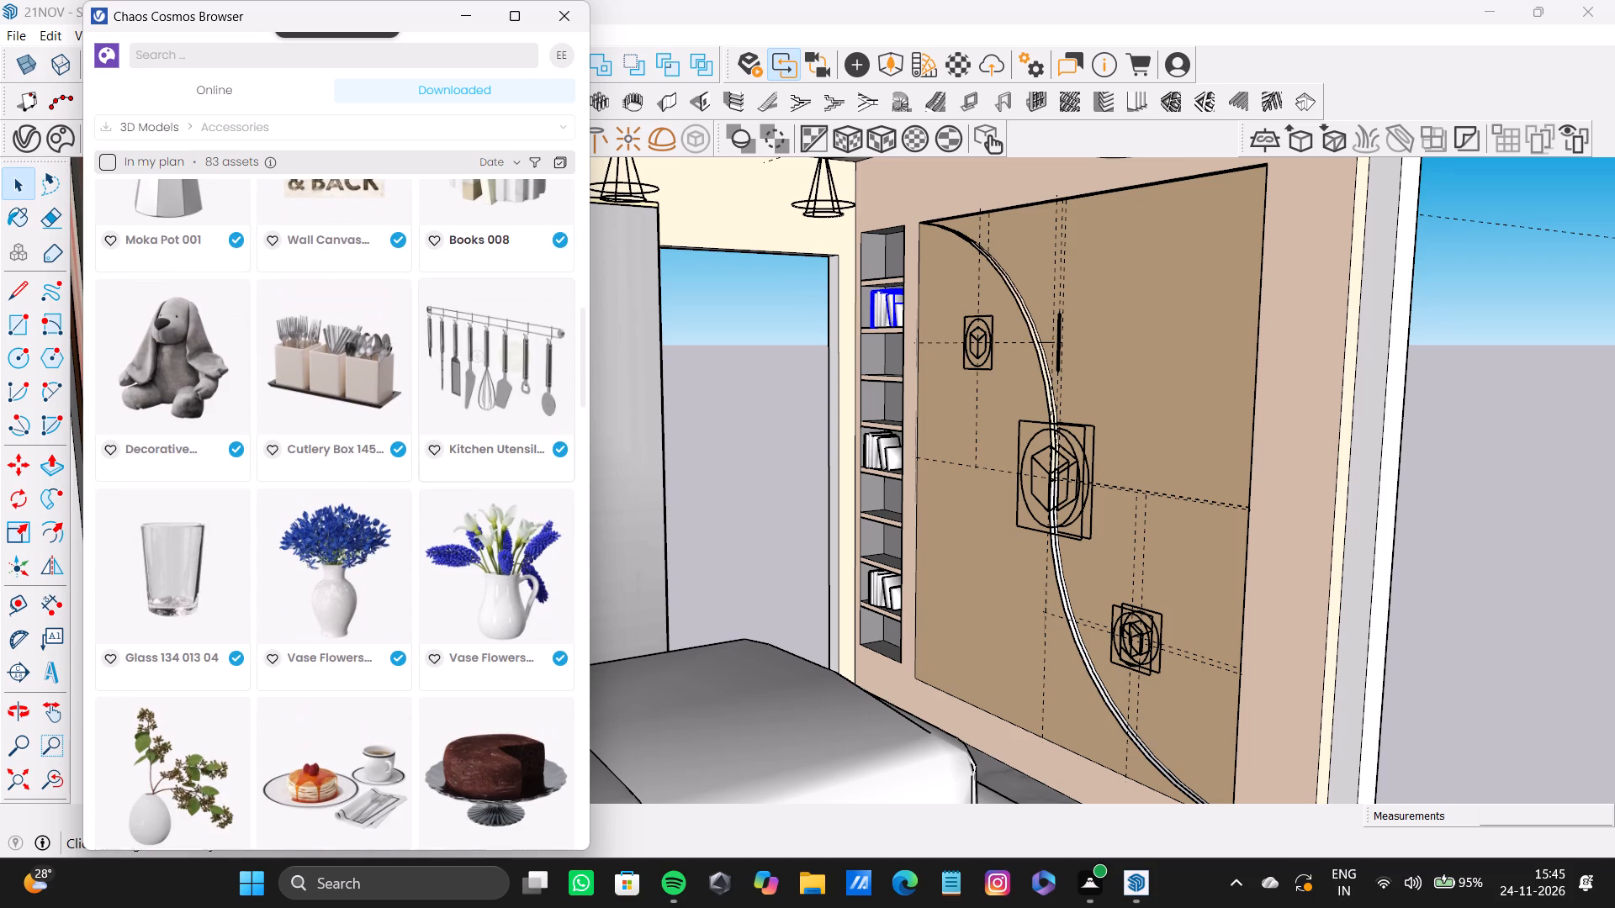
{"action": "scroll", "coordinate": [430, 475], "scroll_direction": "down", "scroll_amount": 2}
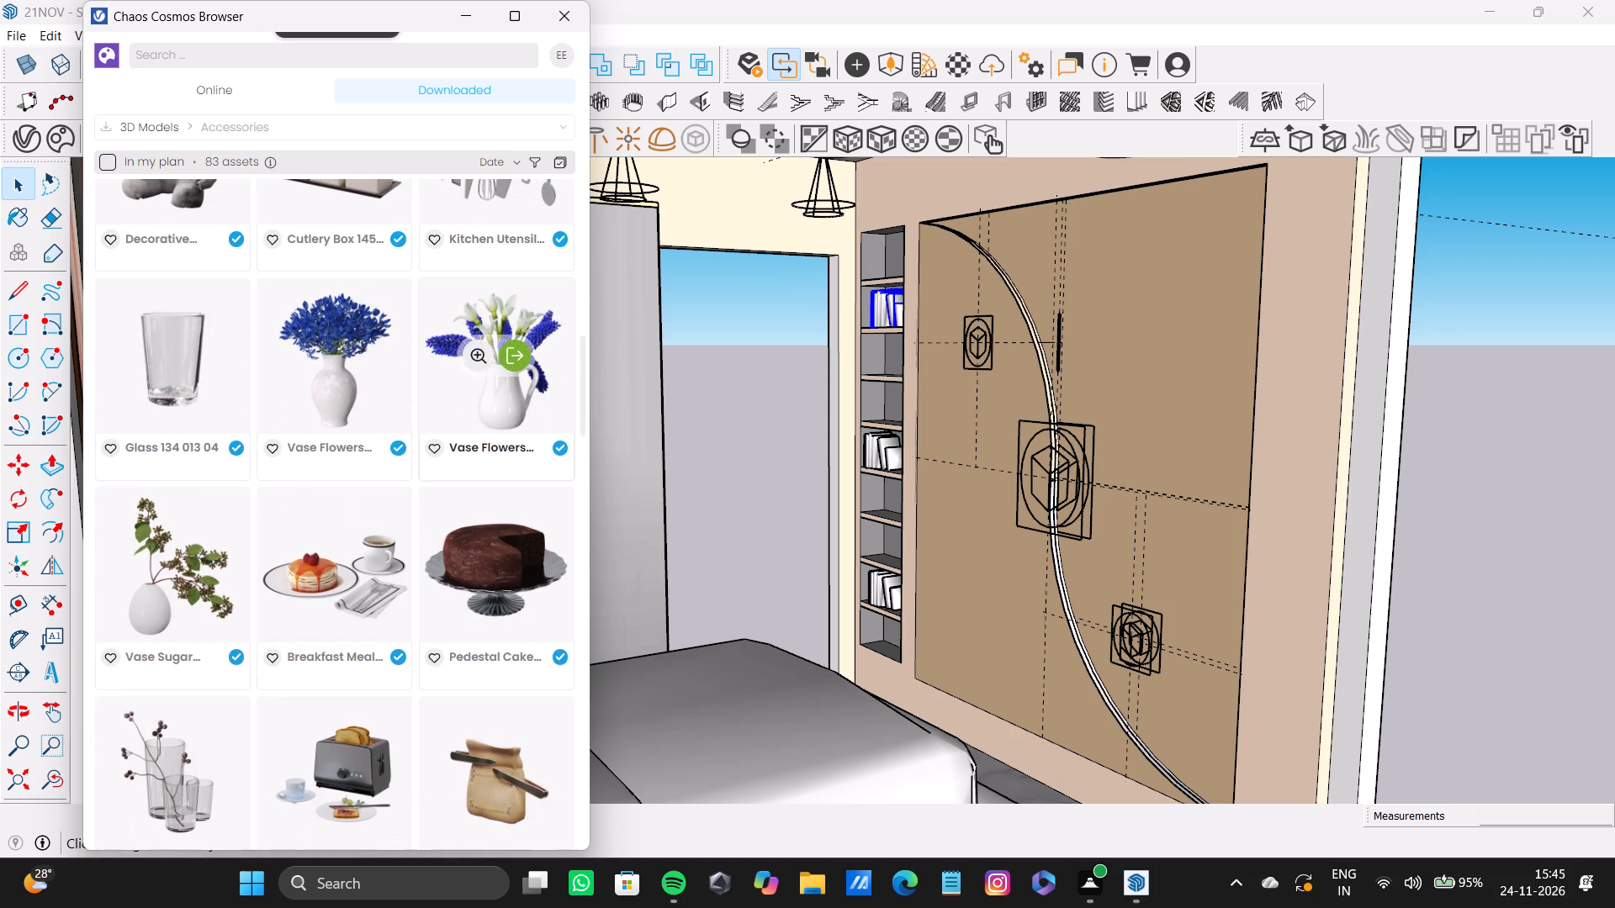
{"action": "scroll", "coordinate": [430, 476], "scroll_direction": "down", "scroll_amount": 3}
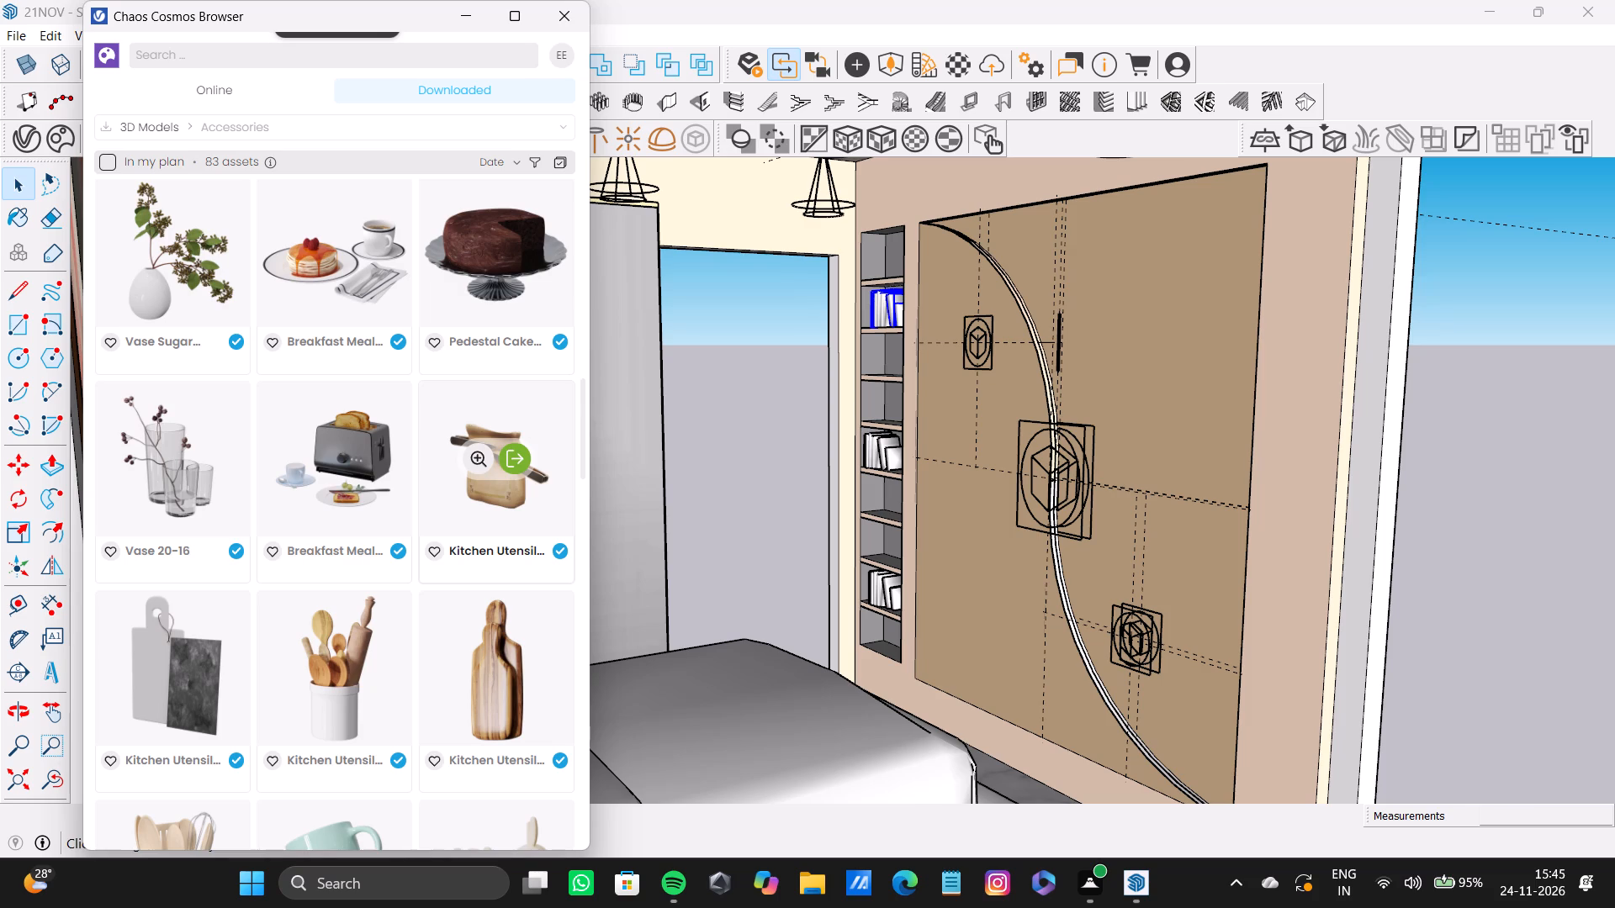
{"action": "scroll", "coordinate": [430, 476], "scroll_direction": "down", "scroll_amount": 2}
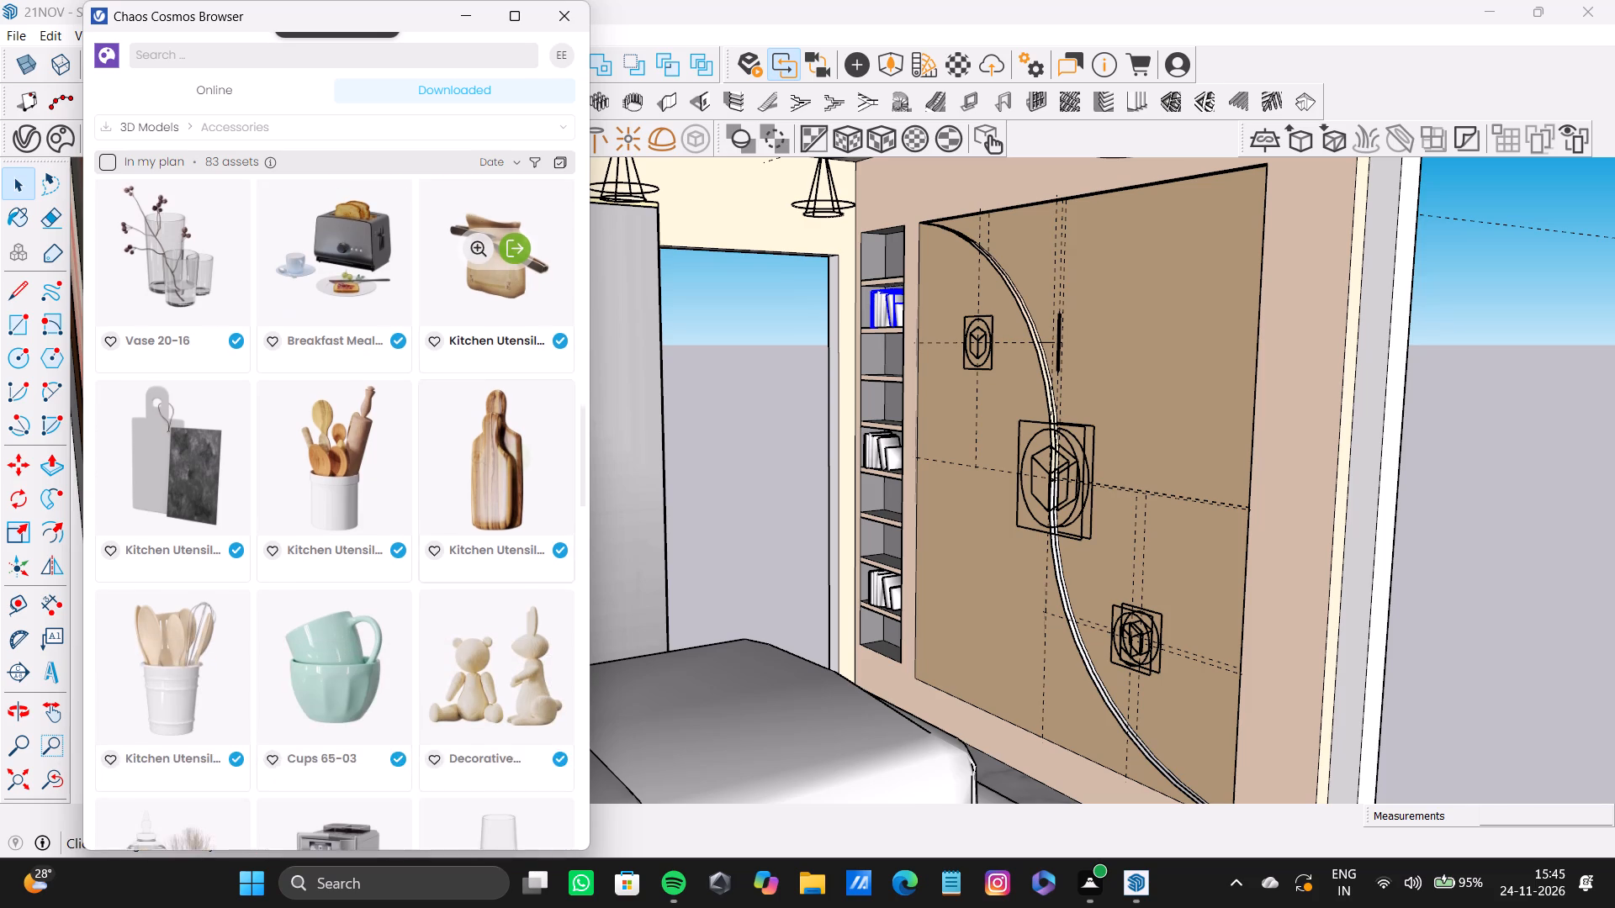
{"action": "scroll", "coordinate": [430, 476], "scroll_direction": "down", "scroll_amount": 6}
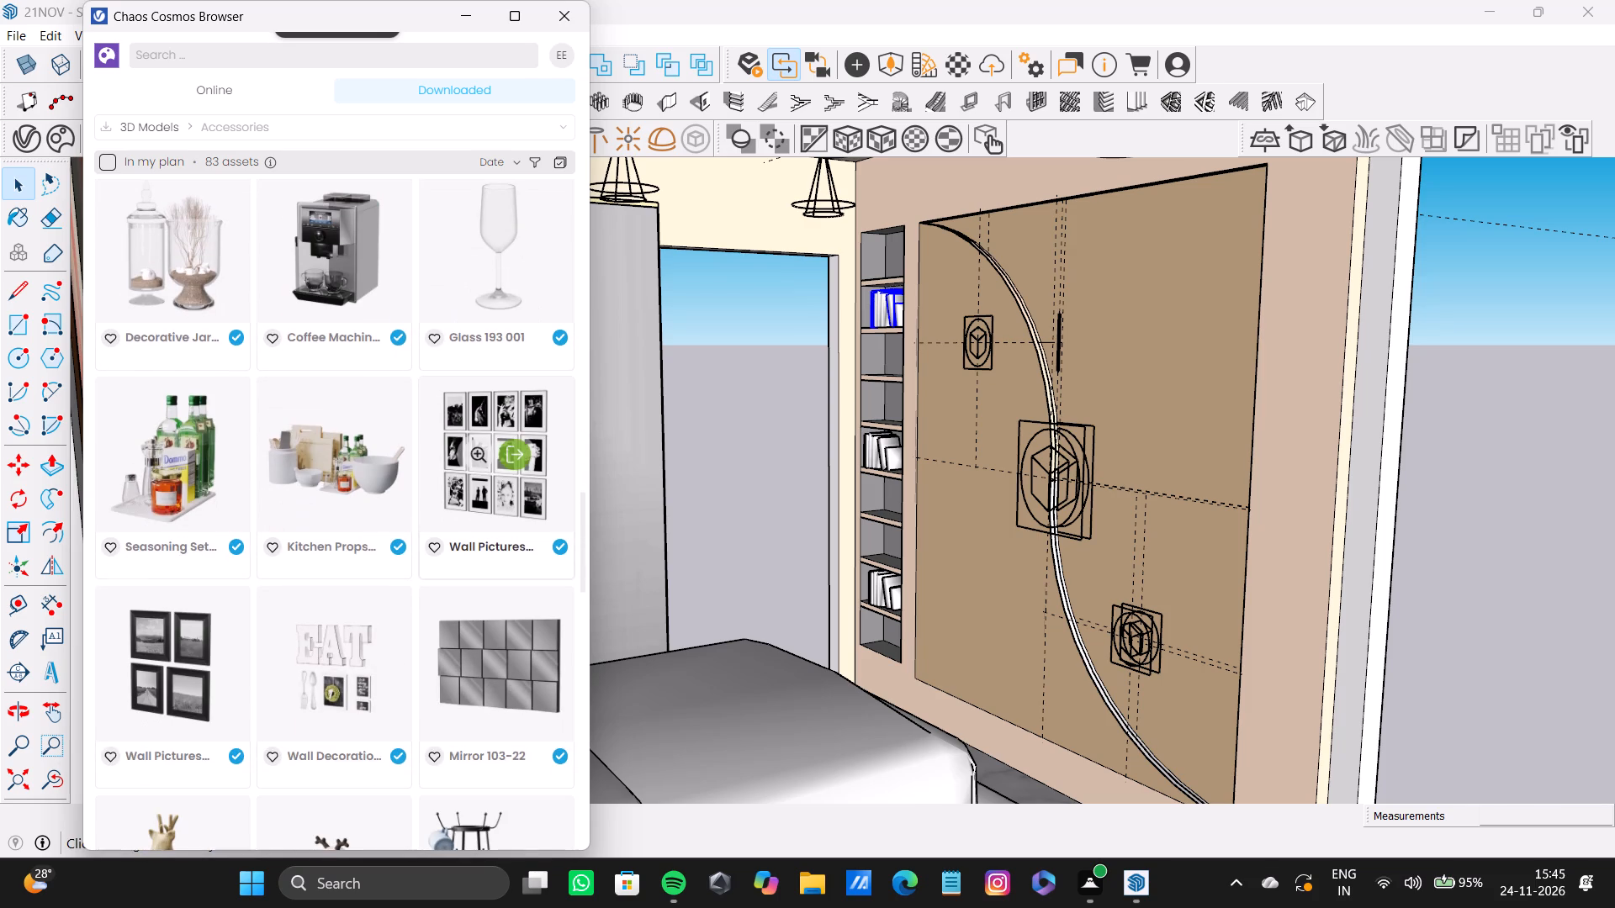
{"action": "scroll", "coordinate": [430, 475], "scroll_direction": "down", "scroll_amount": 4}
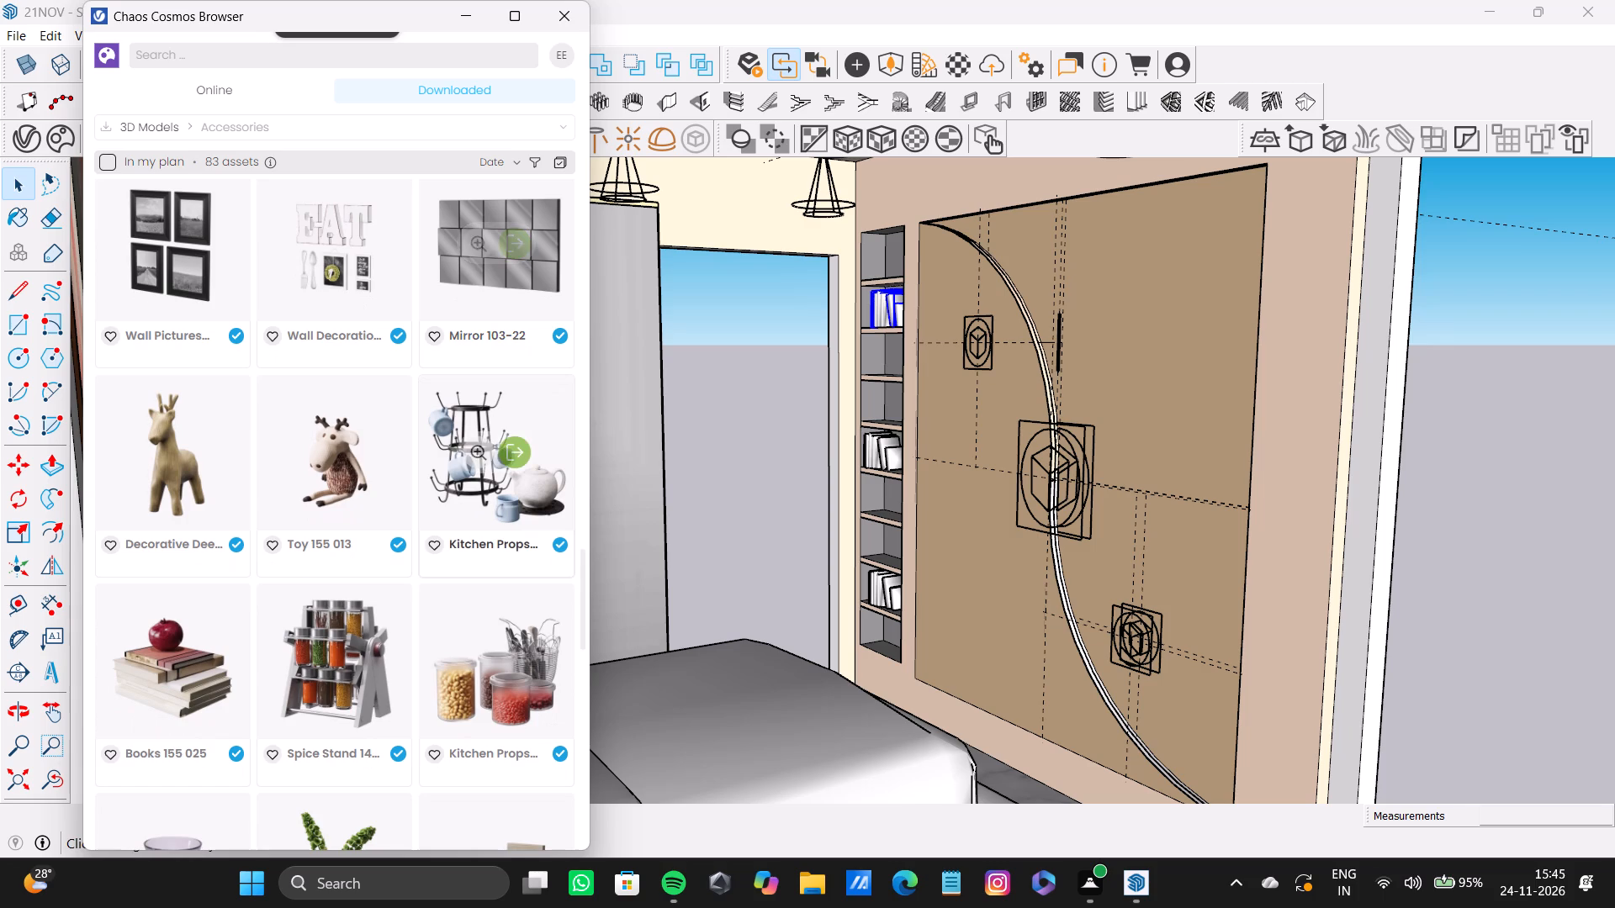
{"action": "left_click", "coordinate": [365, 453]}
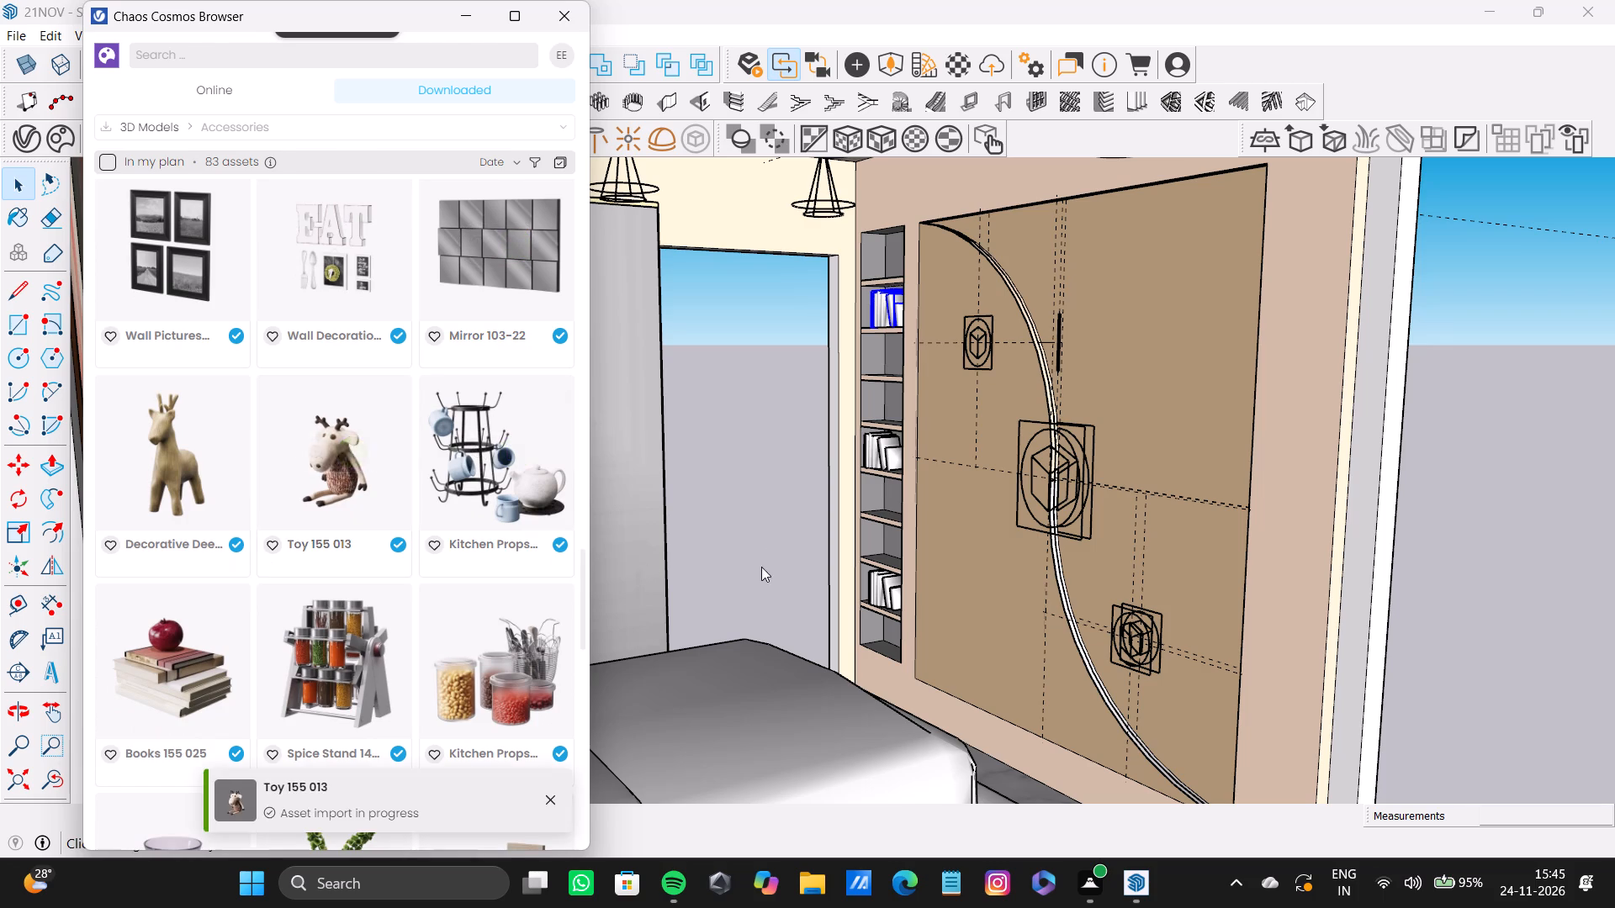
{"action": "scroll", "coordinate": [886, 537], "scroll_direction": "up", "scroll_amount": 20}
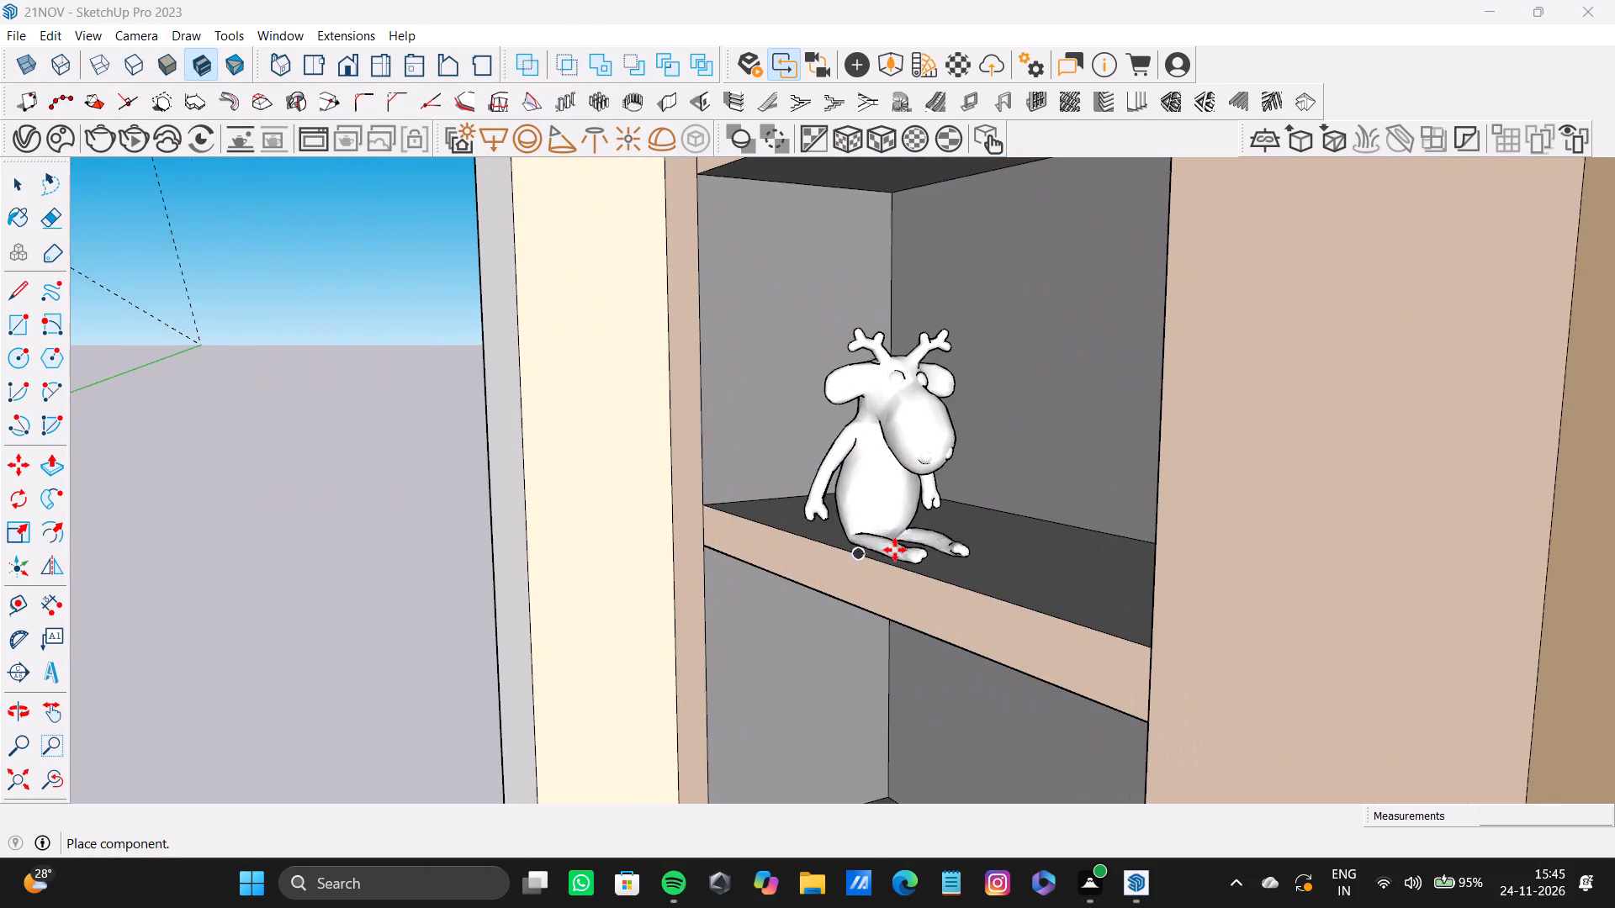
{"action": "left_click", "coordinate": [899, 550]}
{"action": "key", "text": "space"}
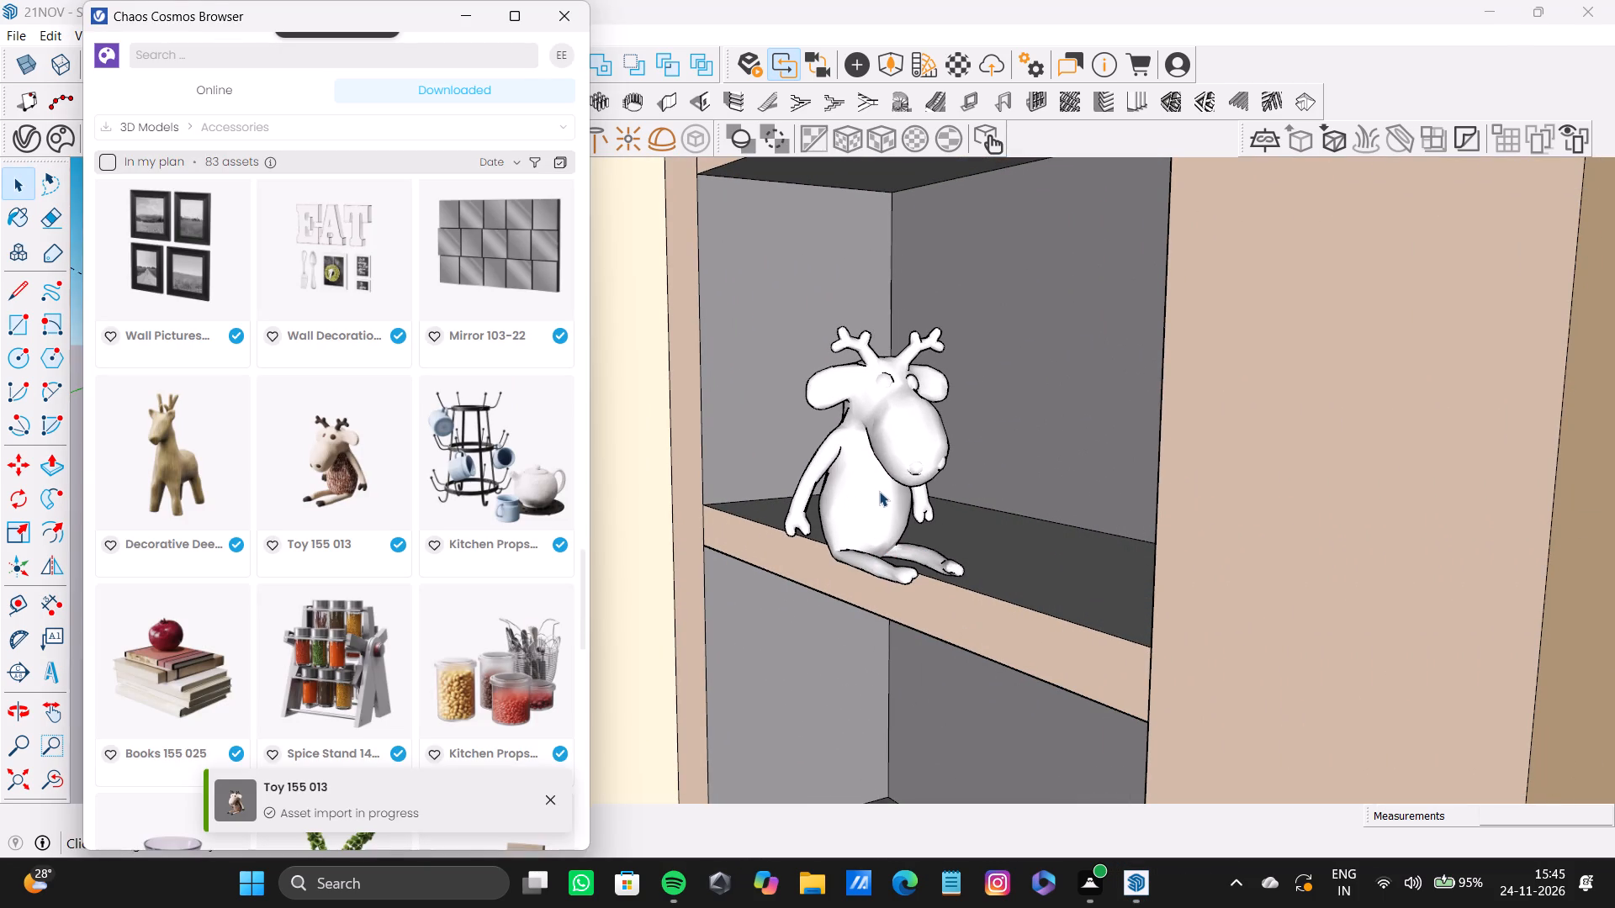
{"action": "left_click", "coordinate": [879, 491]}
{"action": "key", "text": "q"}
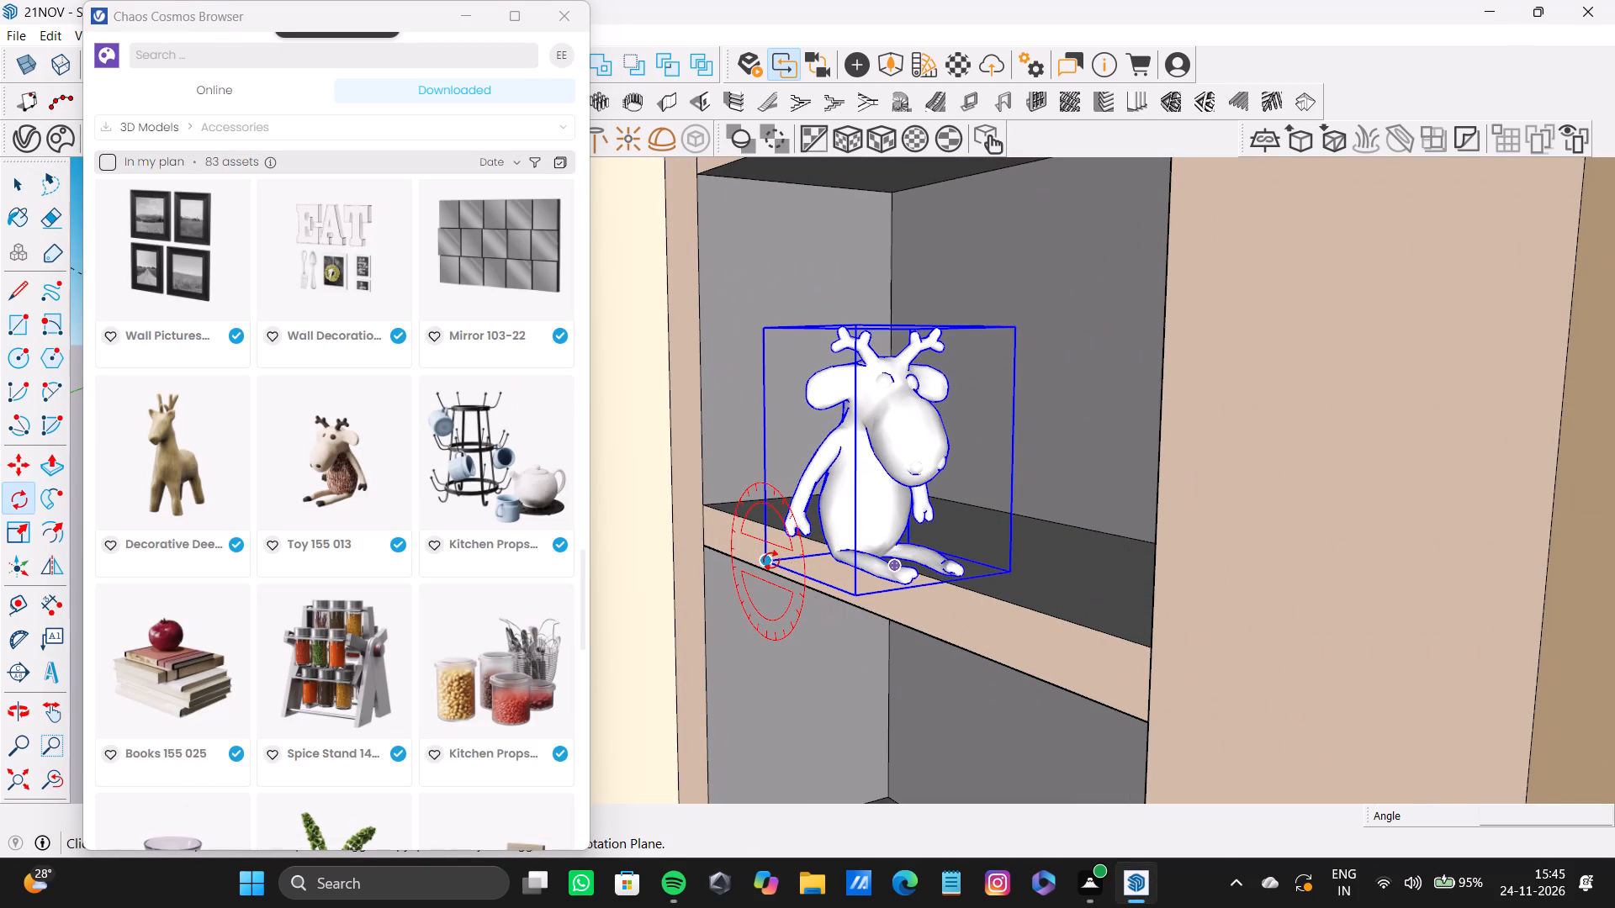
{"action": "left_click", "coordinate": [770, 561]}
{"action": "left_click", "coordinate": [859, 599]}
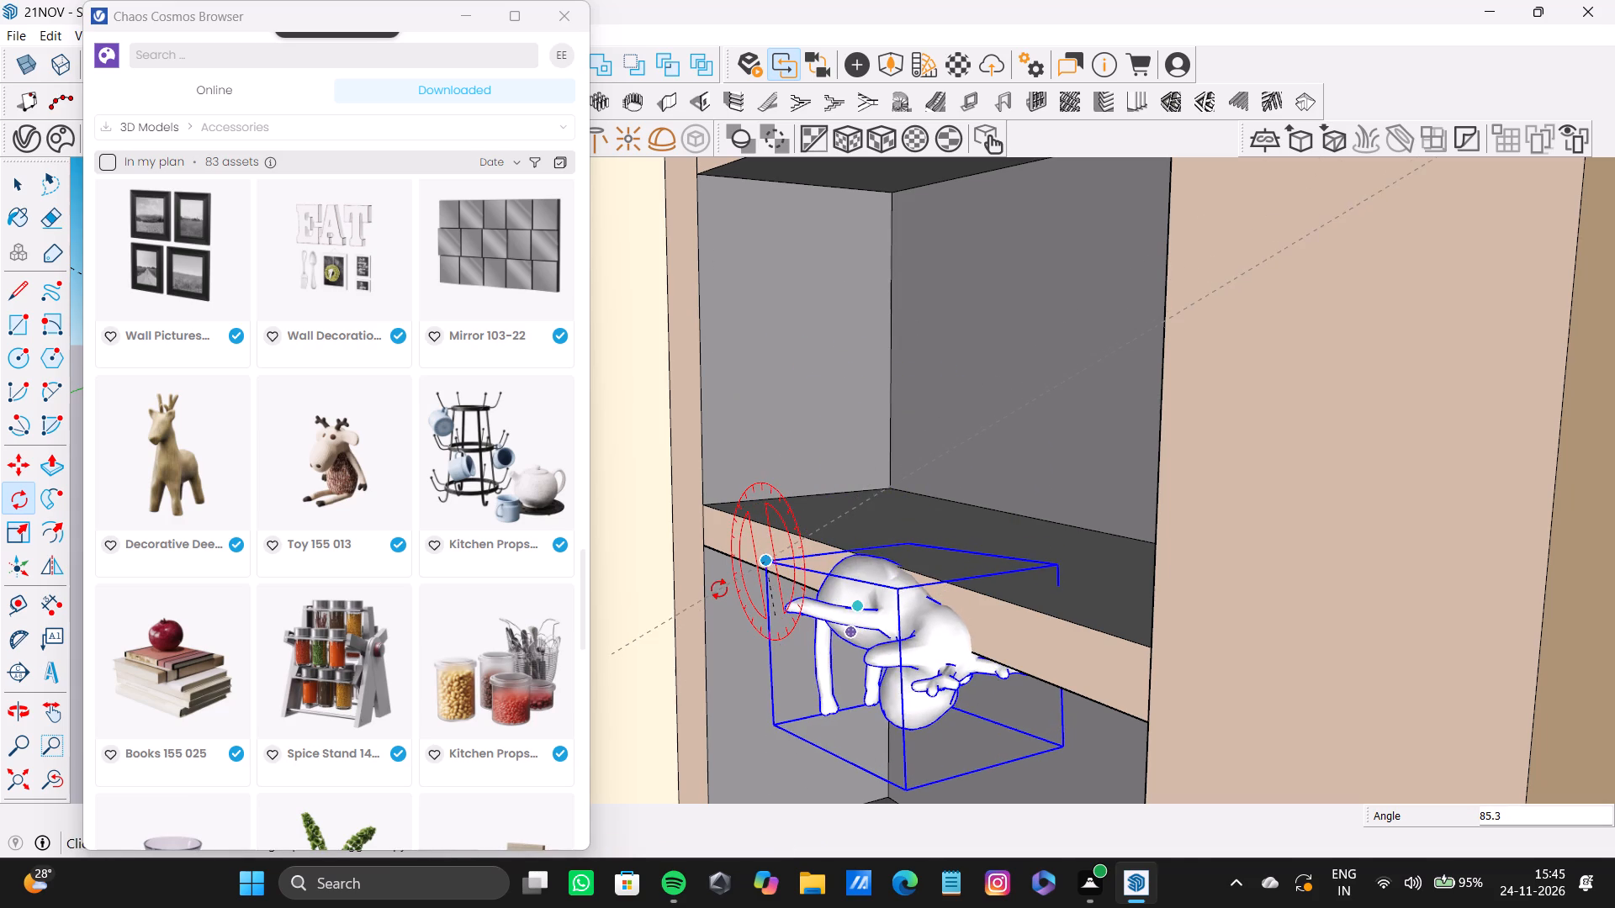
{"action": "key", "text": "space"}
Rotate the toy 90° about its vertical axis so it faces out of the niche.
{"action": "type", "text": "Q"}
{"action": "key", "text": "Up"}
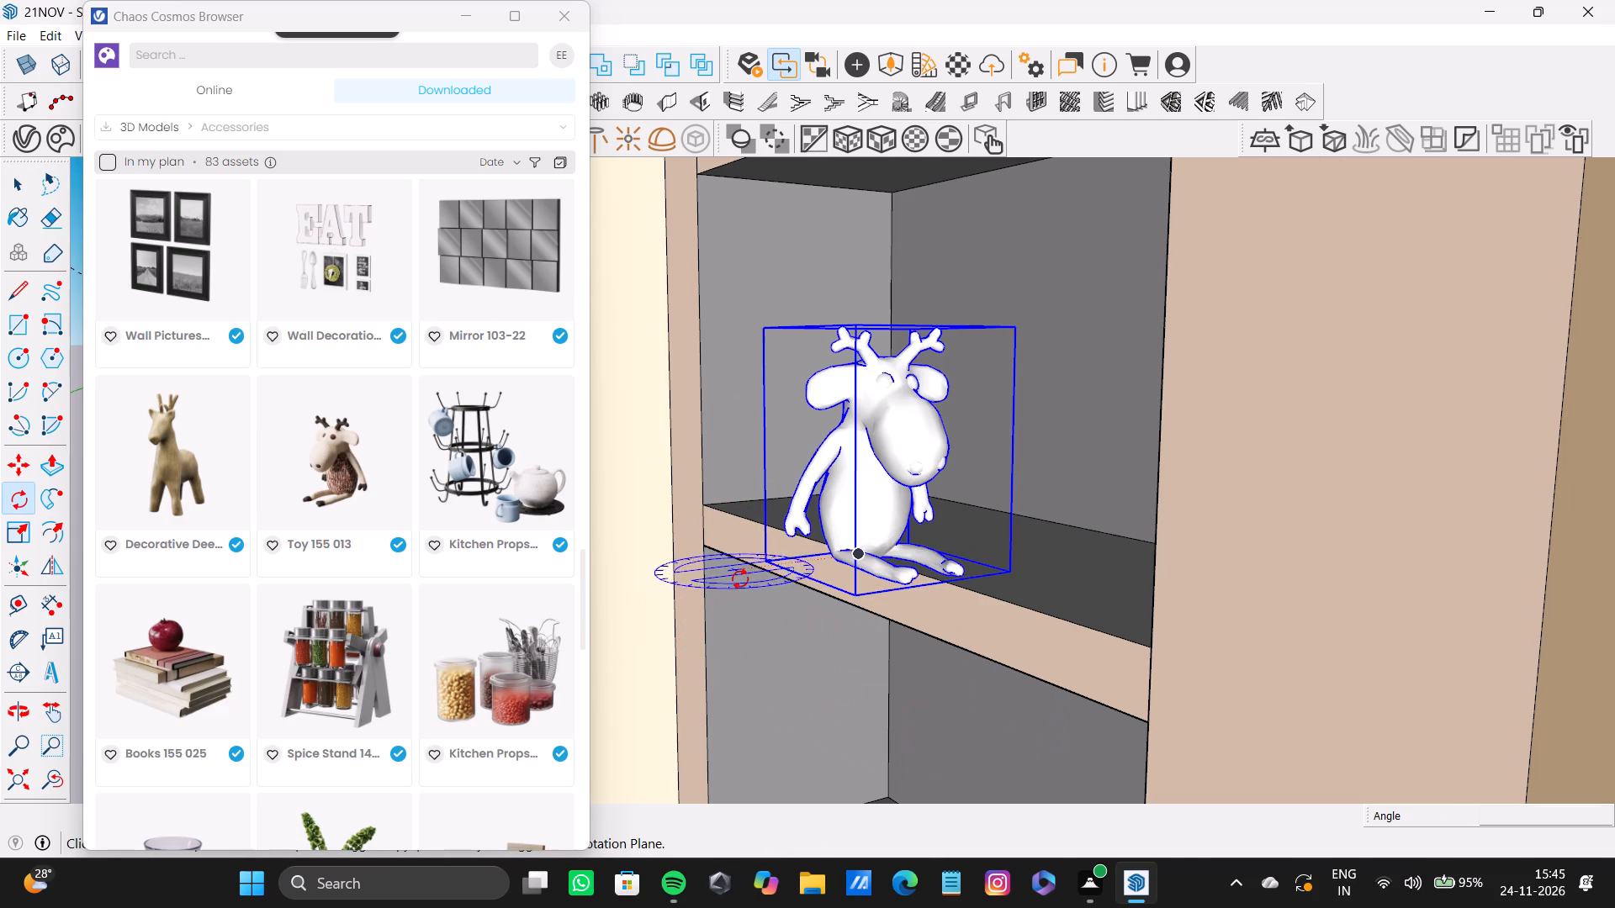
{"action": "left_click", "coordinate": [770, 567]}
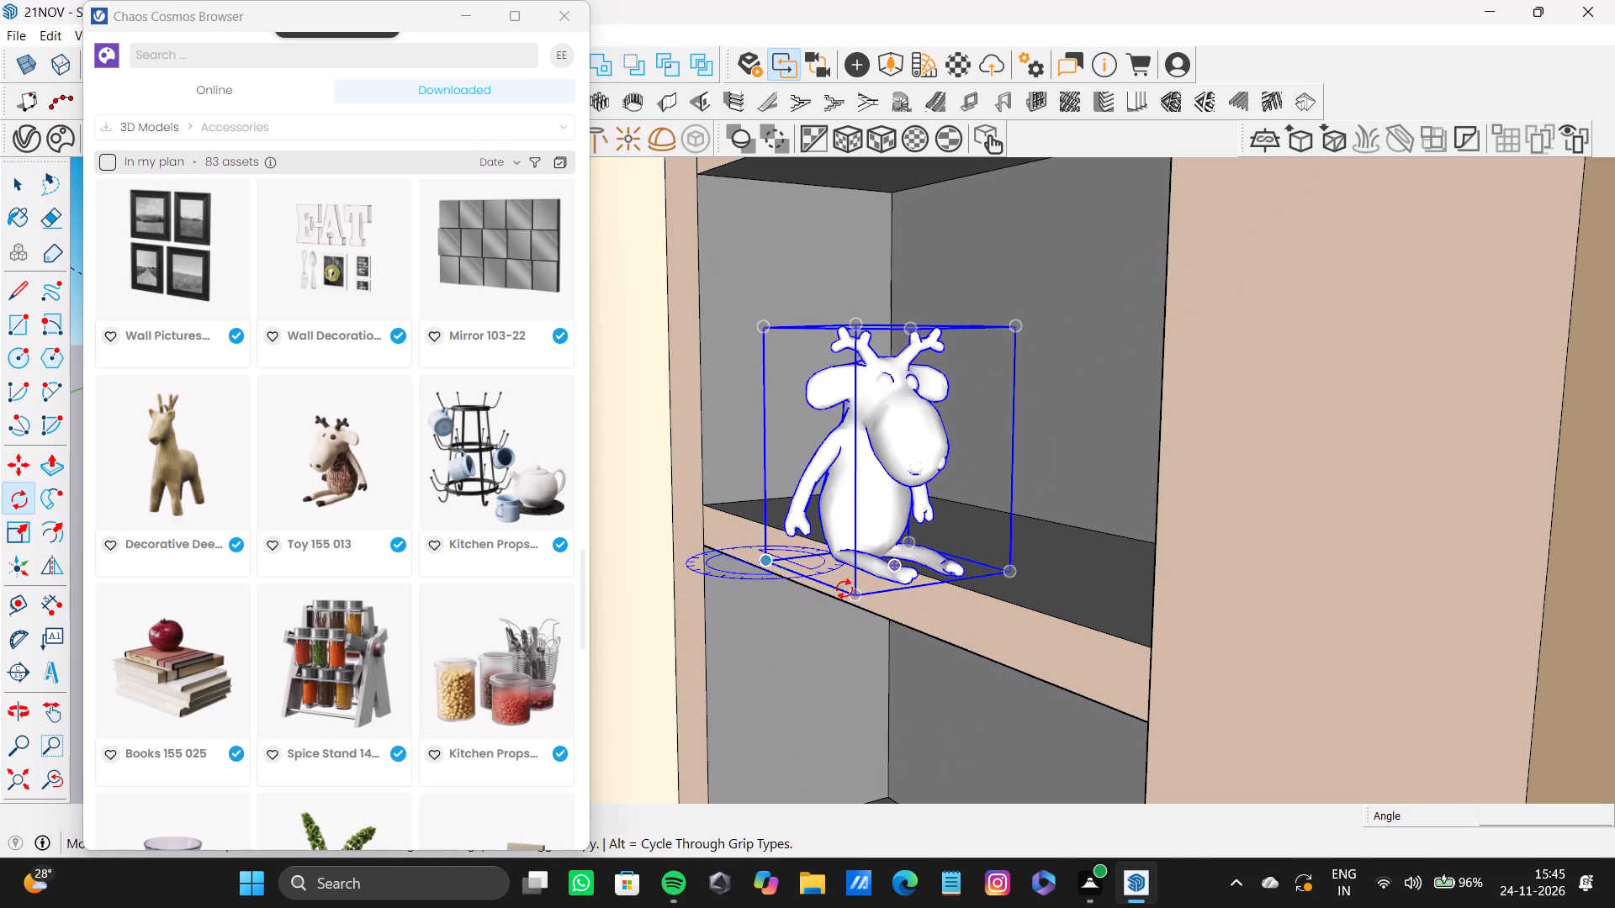
{"action": "left_click", "coordinate": [858, 597]}
{"action": "left_click", "coordinate": [691, 572]}
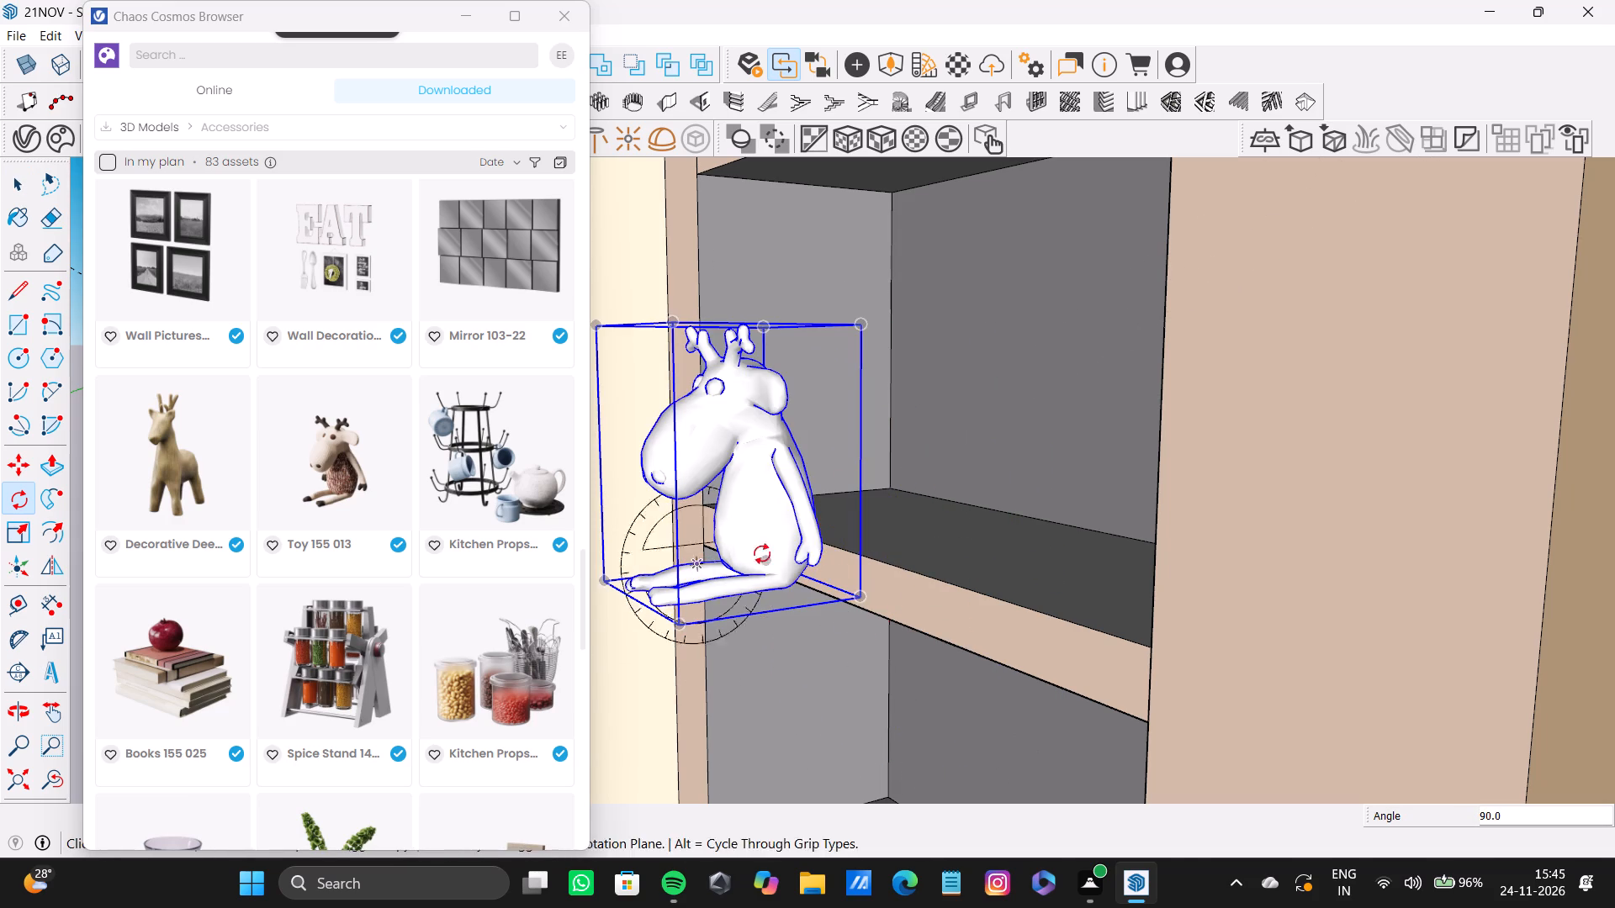
{"action": "key", "text": "space"}
Move the toy into the niche onto the shelf below the middle books, adjusting it by about 1 1/4" near the shelf's front edge.
{"action": "scroll", "coordinate": [238, 562], "scroll_direction": "down", "scroll_amount": 12}
{"action": "middle_click_drag", "start_coordinate": [671, 623], "coordinate": [666, 635]}
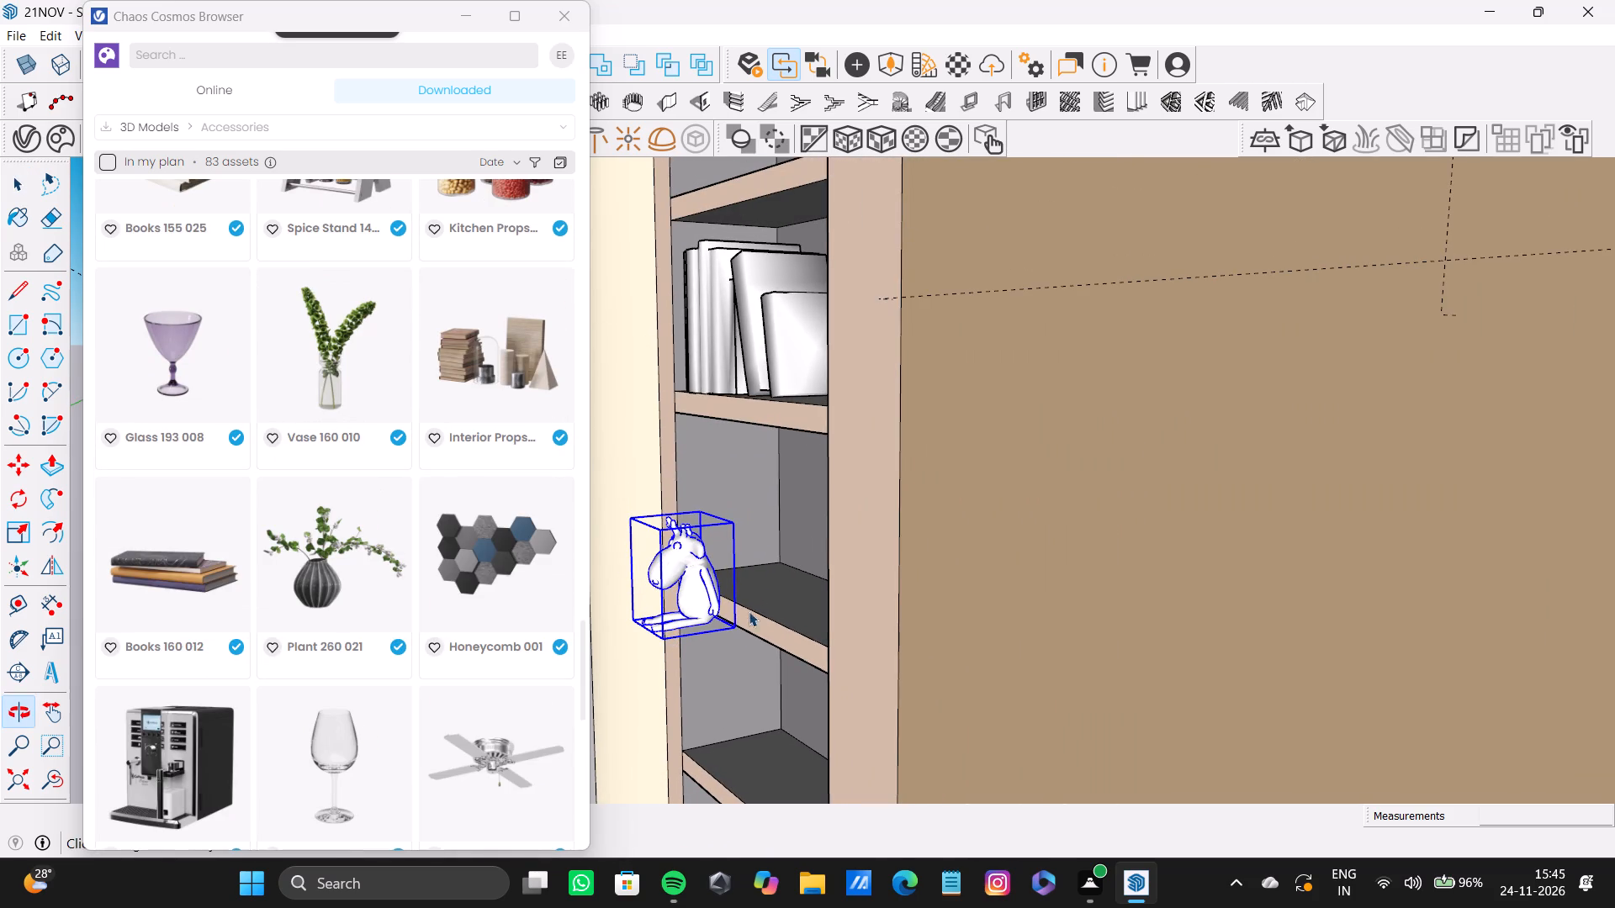
{"action": "key", "text": "m"}
{"action": "left_click", "coordinate": [664, 641]}
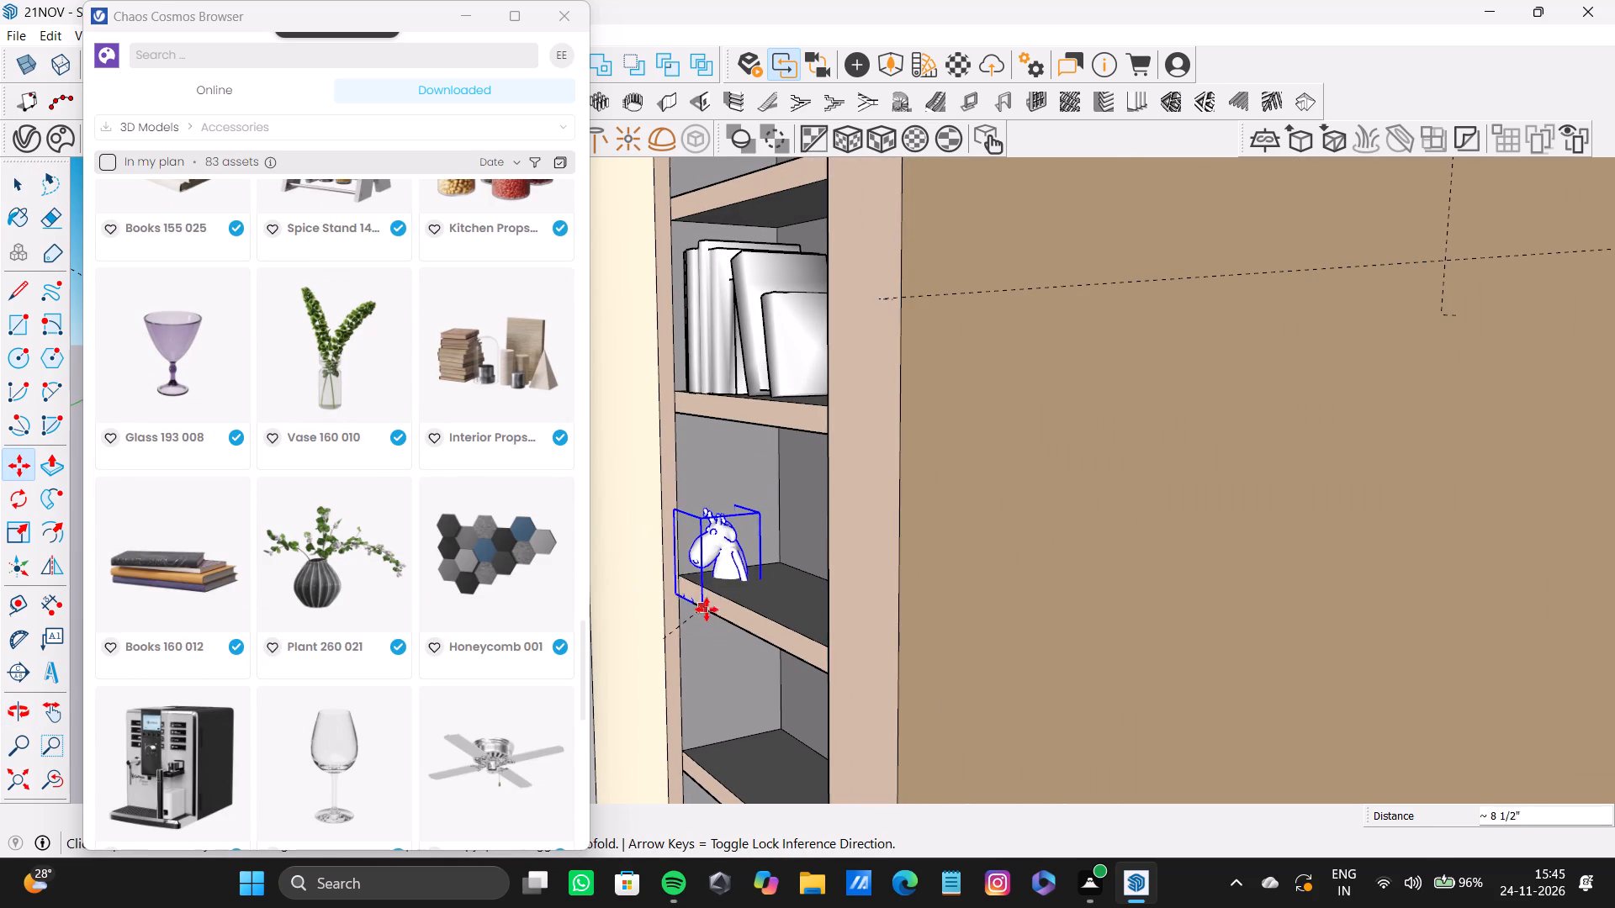
{"action": "left_click", "coordinate": [737, 593]}
{"action": "scroll", "coordinate": [671, 557], "scroll_direction": "up", "scroll_amount": 9}
{"action": "middle_click_drag", "start_coordinate": [802, 579], "coordinate": [749, 572]}
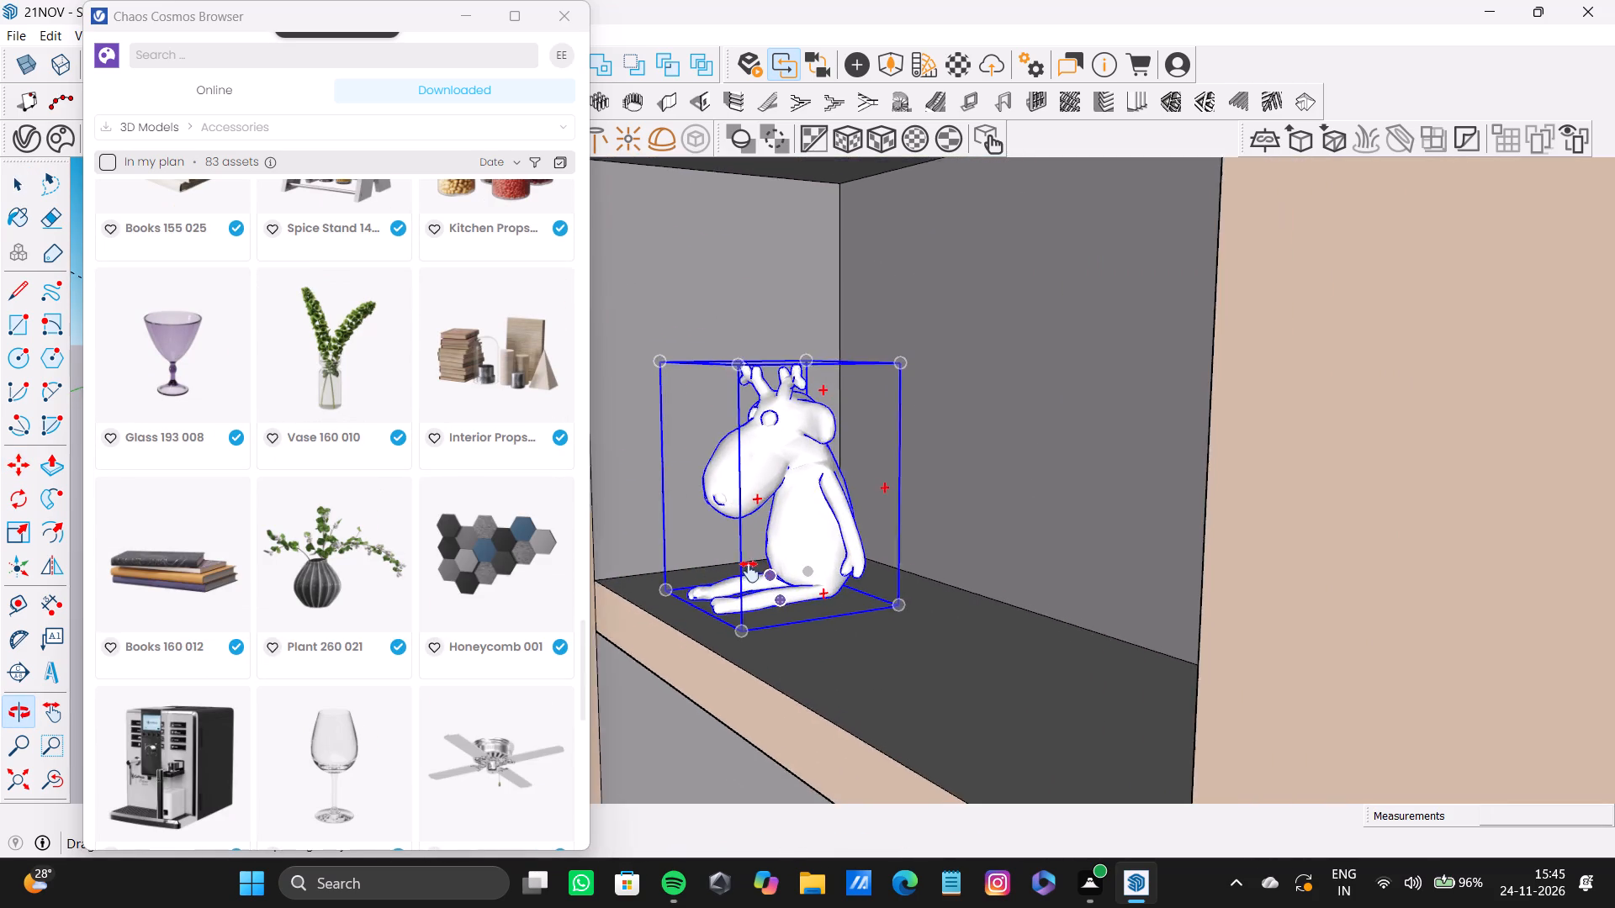
{"action": "middle_click_drag", "start_coordinate": [749, 572], "coordinate": [814, 573]}
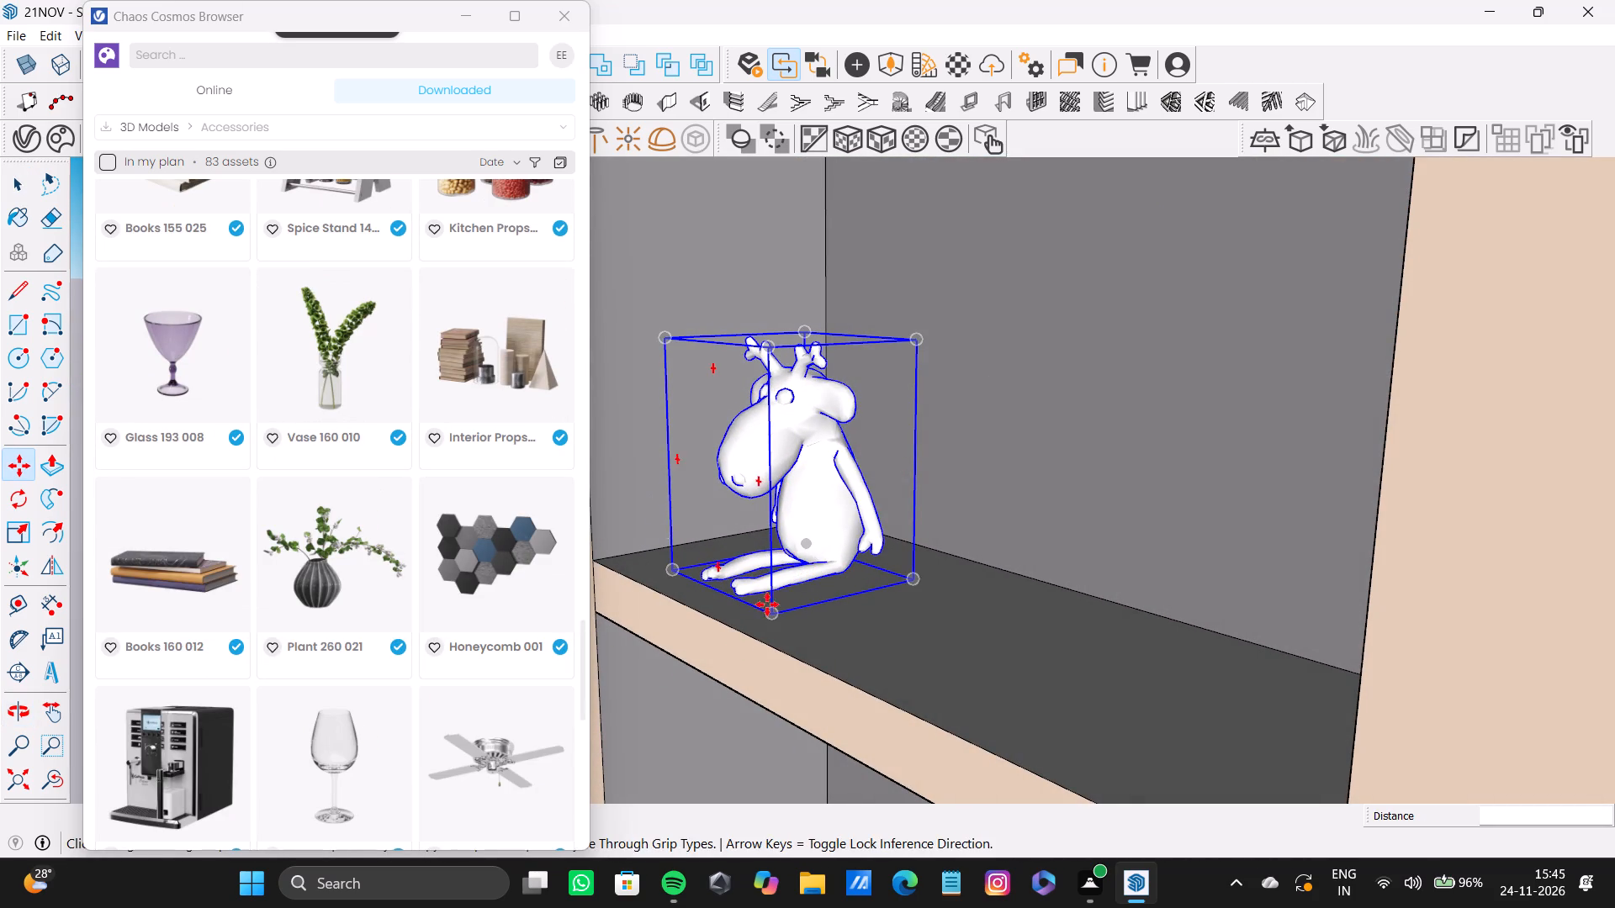
{"action": "left_click", "coordinate": [777, 618]}
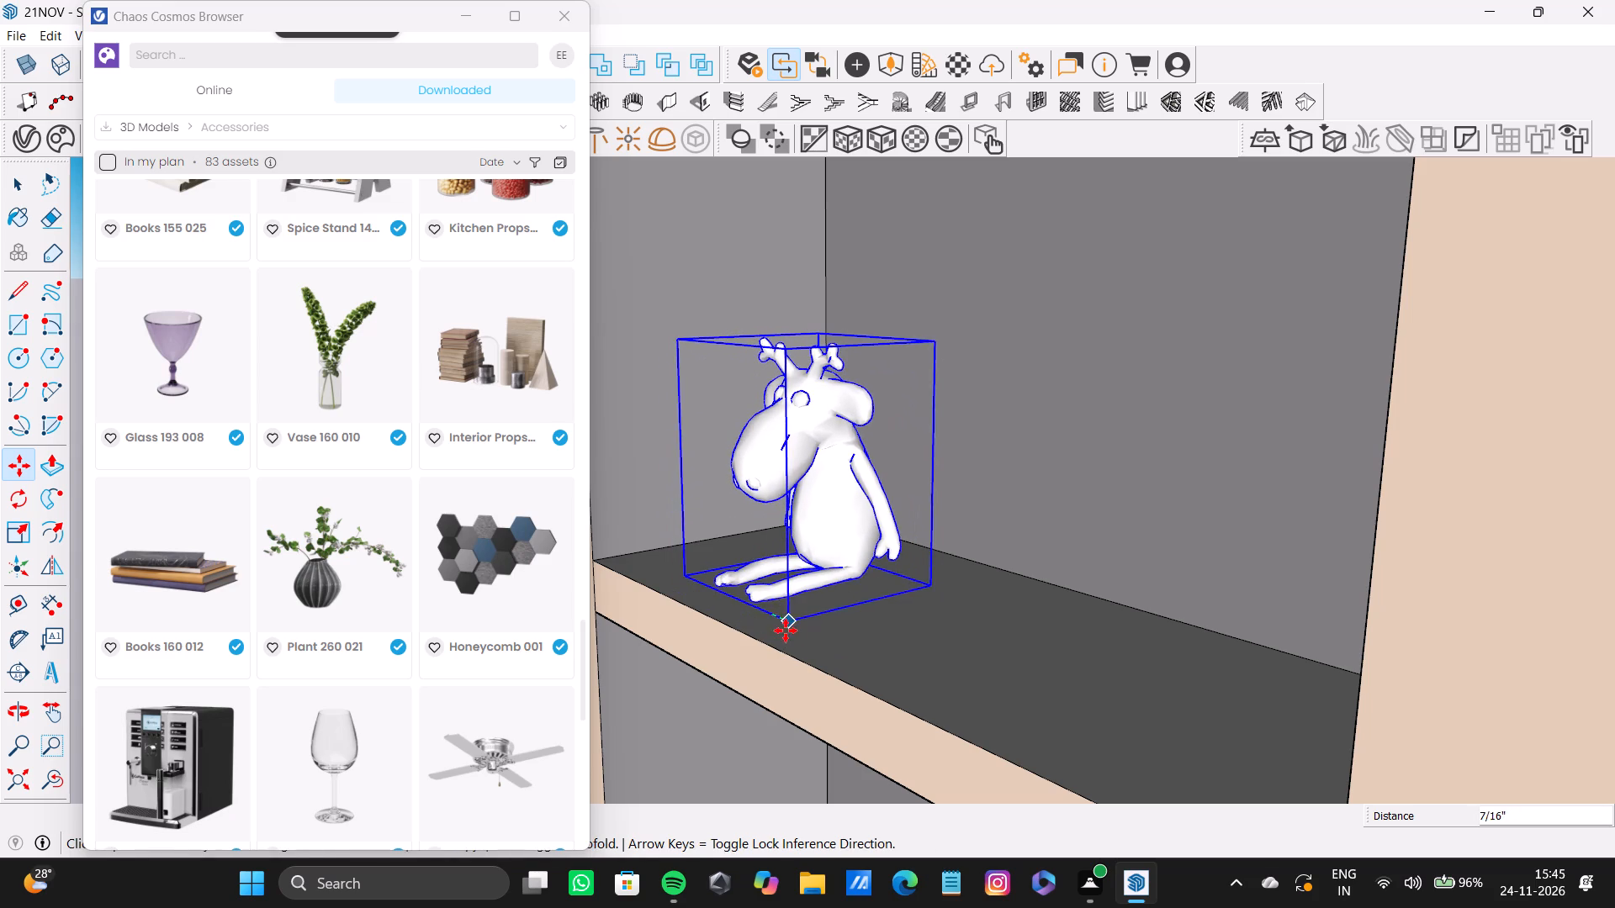
{"action": "left_click", "coordinate": [786, 641]}
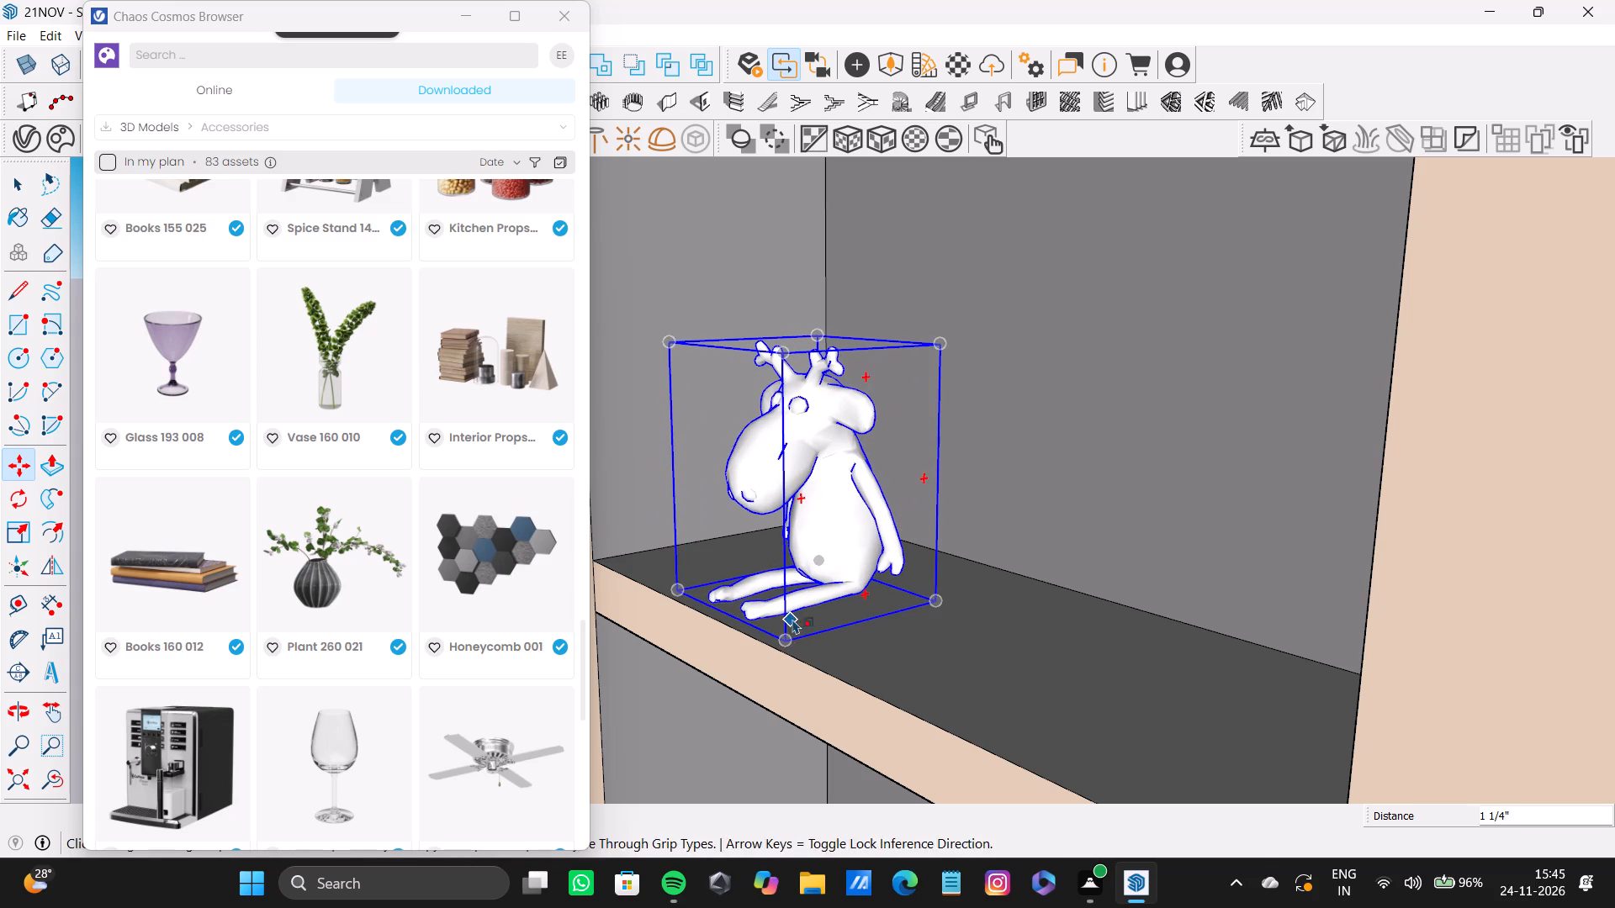
Scale the toy up uniformly from its base corner so it fills more of the shelf compartment's height.
{"action": "key", "text": "s"}
{"action": "left_click_drag", "start_coordinate": [823, 336], "coordinate": [834, 283]}
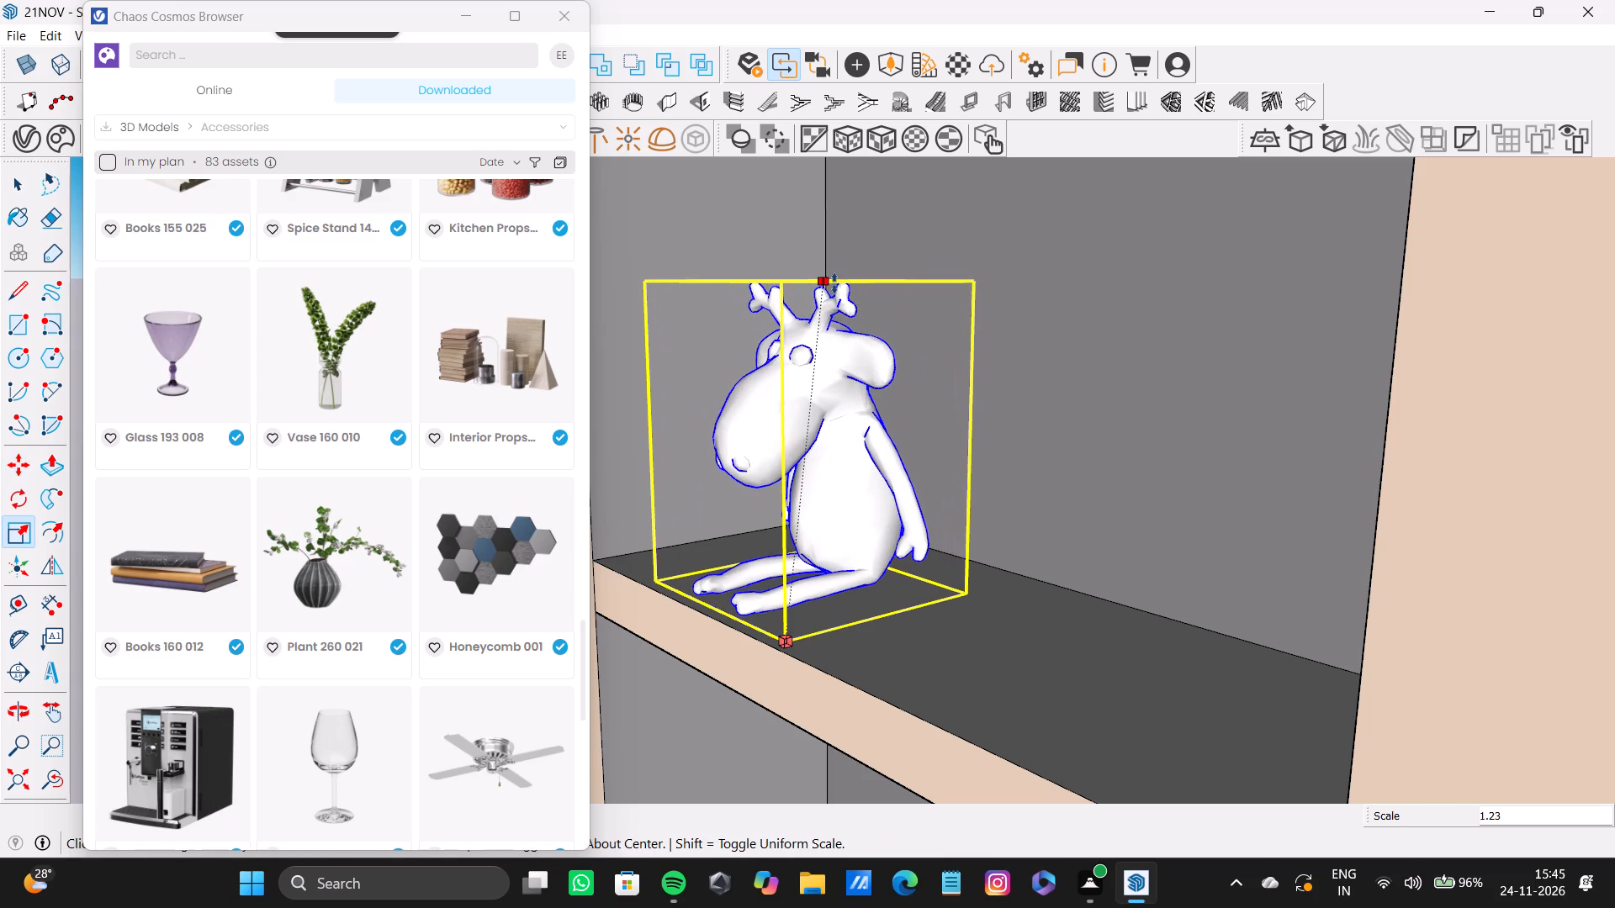
{"action": "left_click_drag", "start_coordinate": [834, 283], "coordinate": [847, 238]}
{"action": "scroll", "coordinate": [836, 266], "scroll_direction": "down", "scroll_amount": 8}
{"action": "middle_click_drag", "start_coordinate": [828, 310], "coordinate": [844, 478], "text": "shift"}
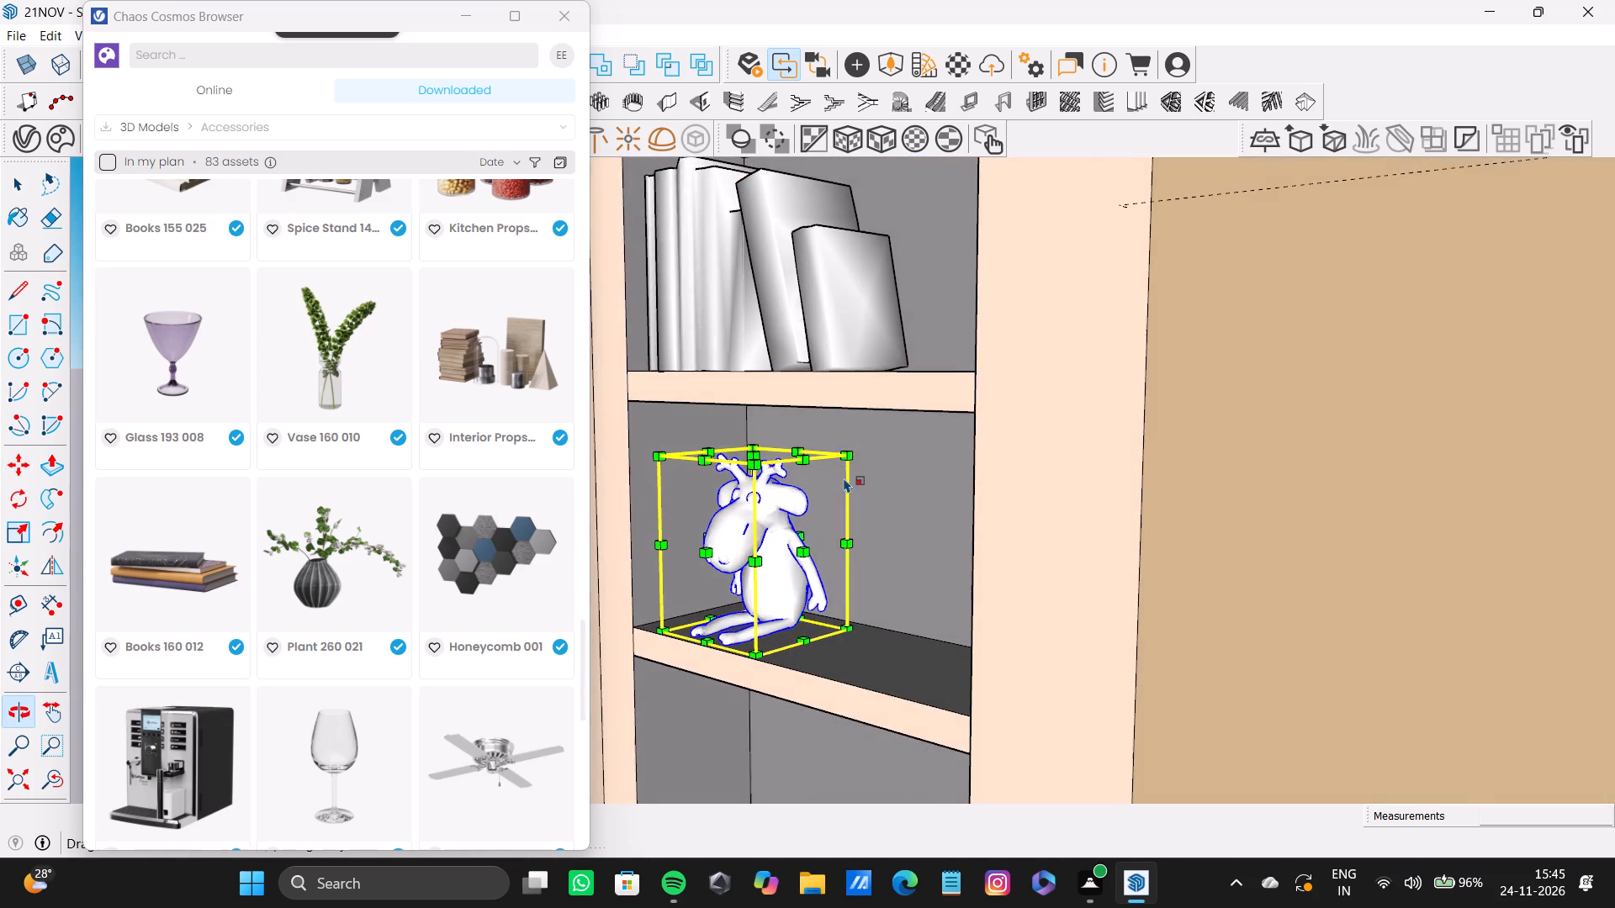
{"action": "middle_click_drag", "start_coordinate": [844, 478], "coordinate": [843, 478], "text": "shift"}
{"action": "scroll", "coordinate": [814, 552], "scroll_direction": "up", "scroll_amount": 2}
{"action": "left_click", "coordinate": [797, 547]}
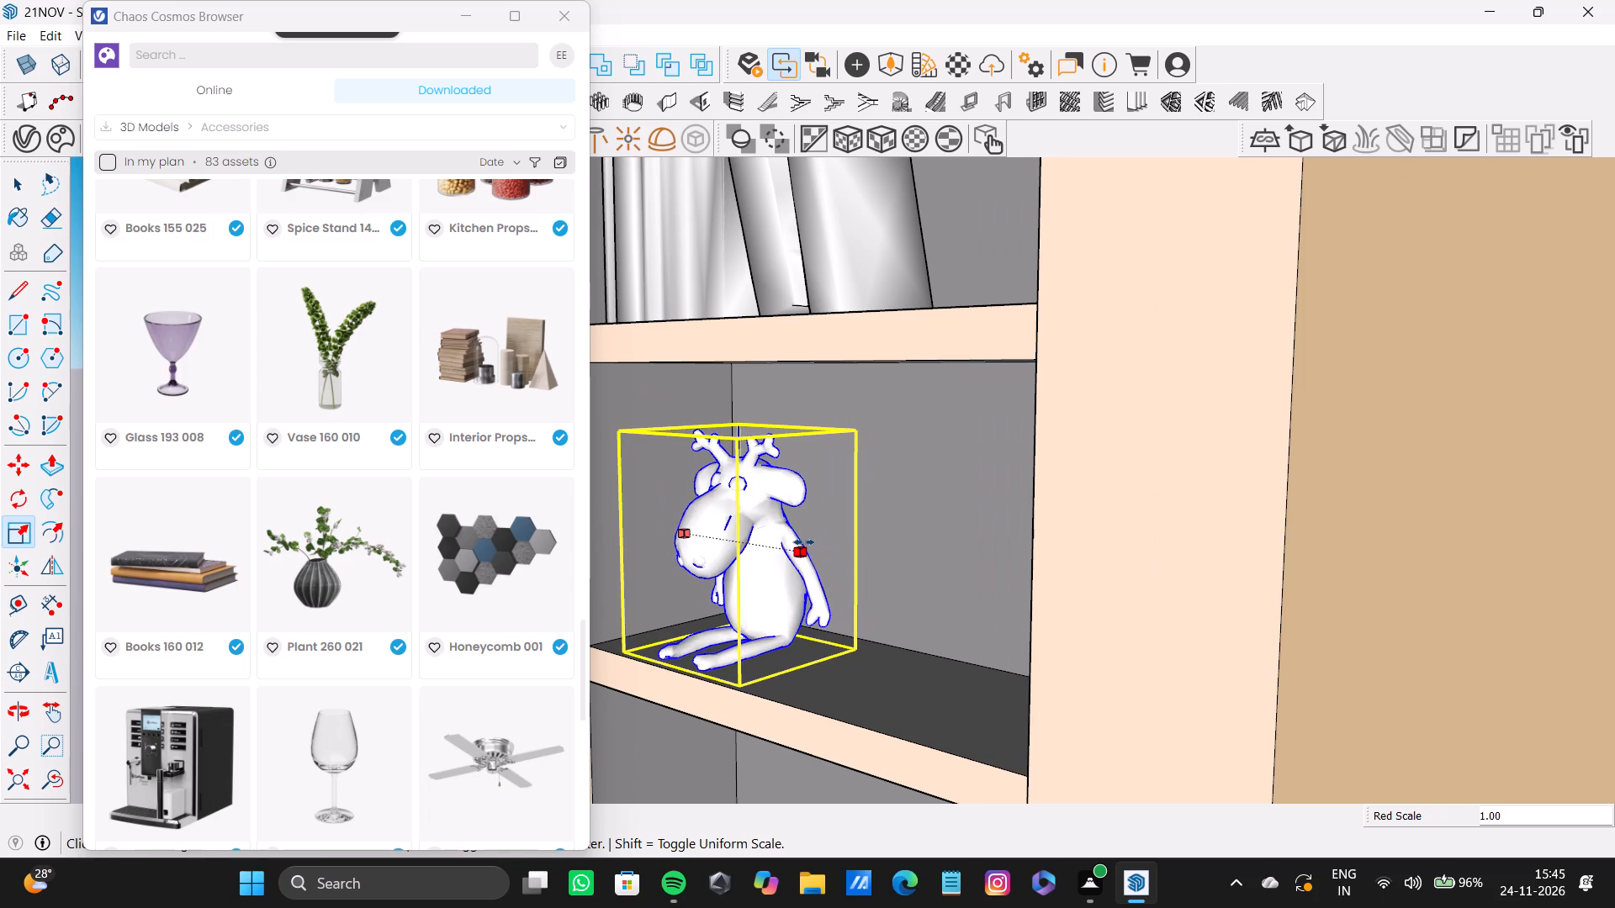
{"action": "scroll", "coordinate": [795, 541], "scroll_direction": "down", "scroll_amount": 5}
{"action": "middle_click_drag", "start_coordinate": [793, 548], "coordinate": [755, 415], "text": "shift"}
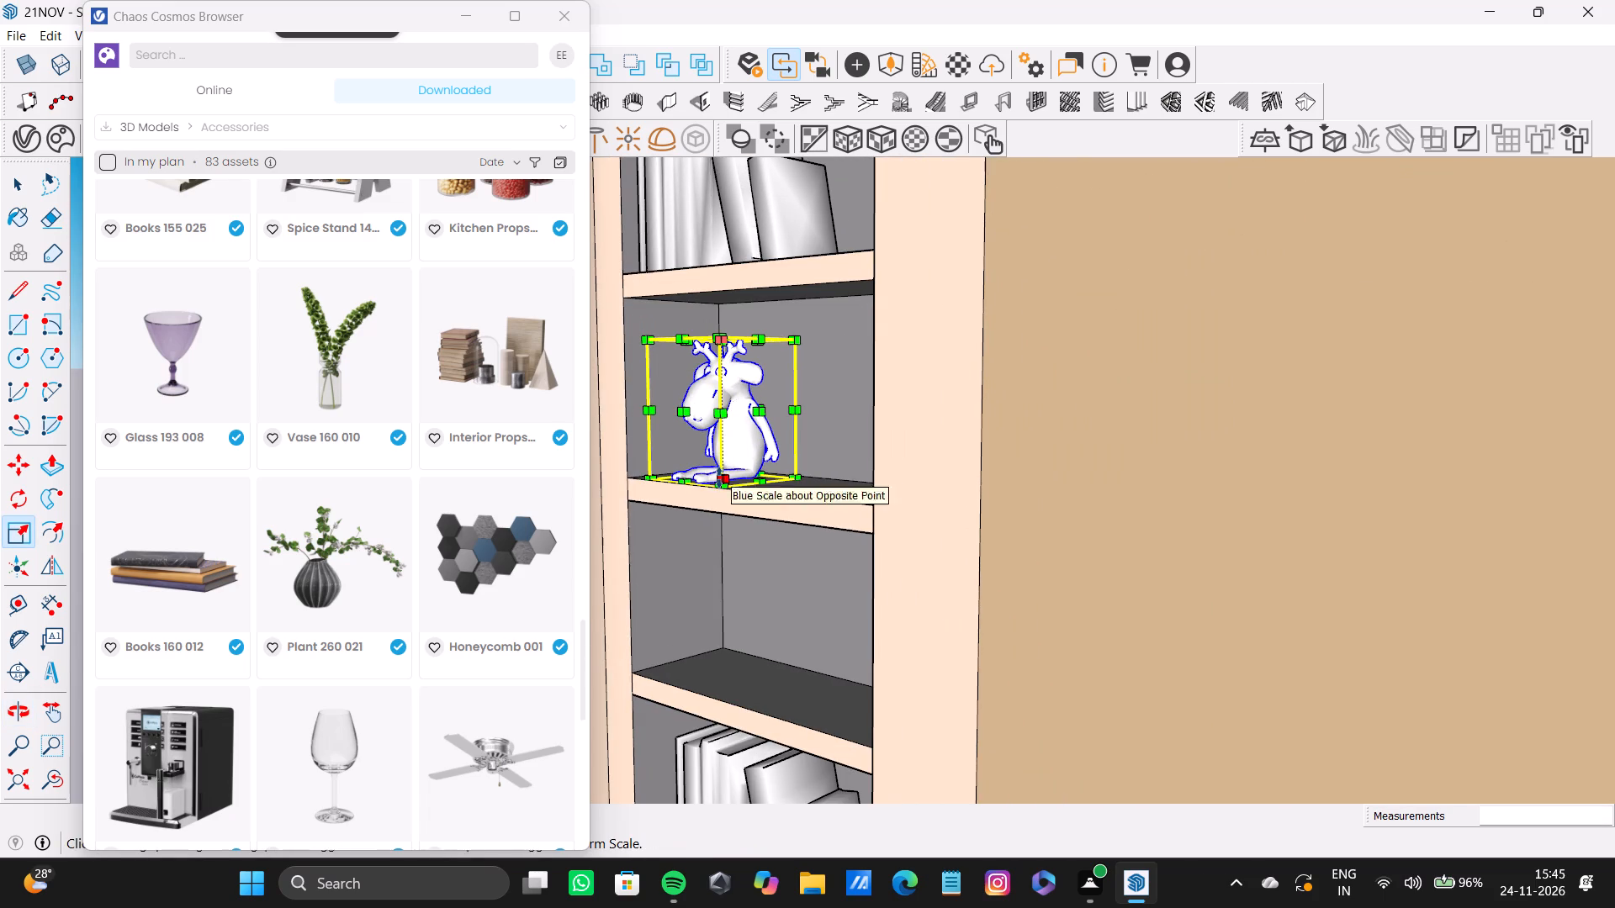
{"action": "key", "text": "space"}
Copy the toy about 2' 3 1/4" upward onto the niche shelf two compartments above the middle books.
{"action": "key", "text": "m"}
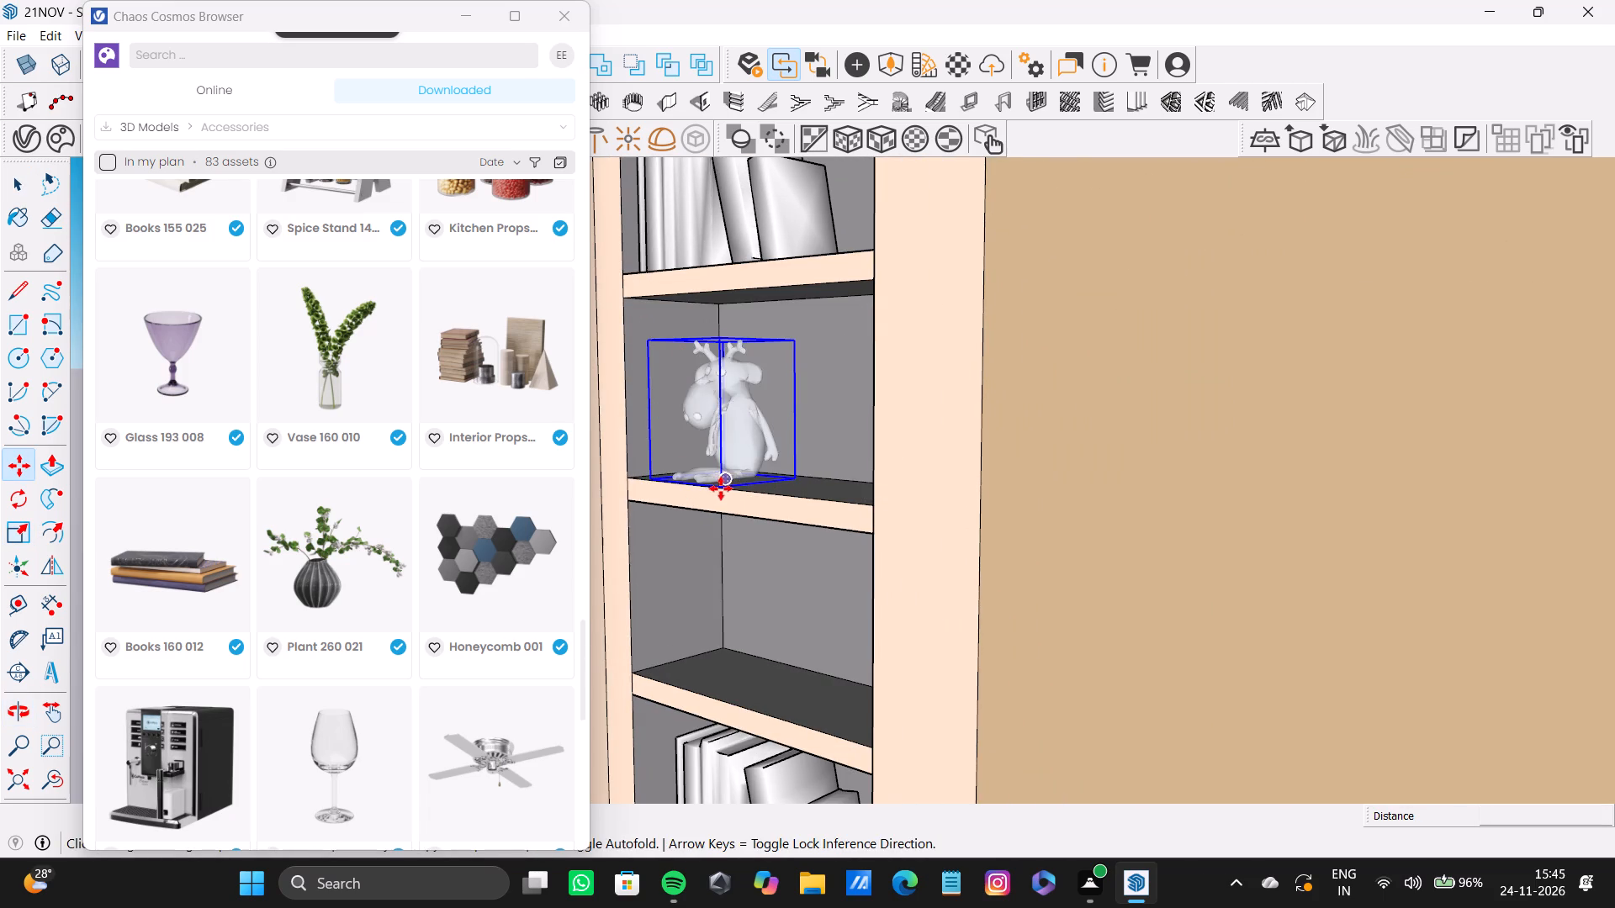
{"action": "left_click", "coordinate": [721, 488], "text": "ctrl"}
{"action": "scroll", "coordinate": [749, 657], "scroll_direction": "down", "scroll_amount": 3}
{"action": "middle_click_drag", "start_coordinate": [758, 663], "coordinate": [770, 602]}
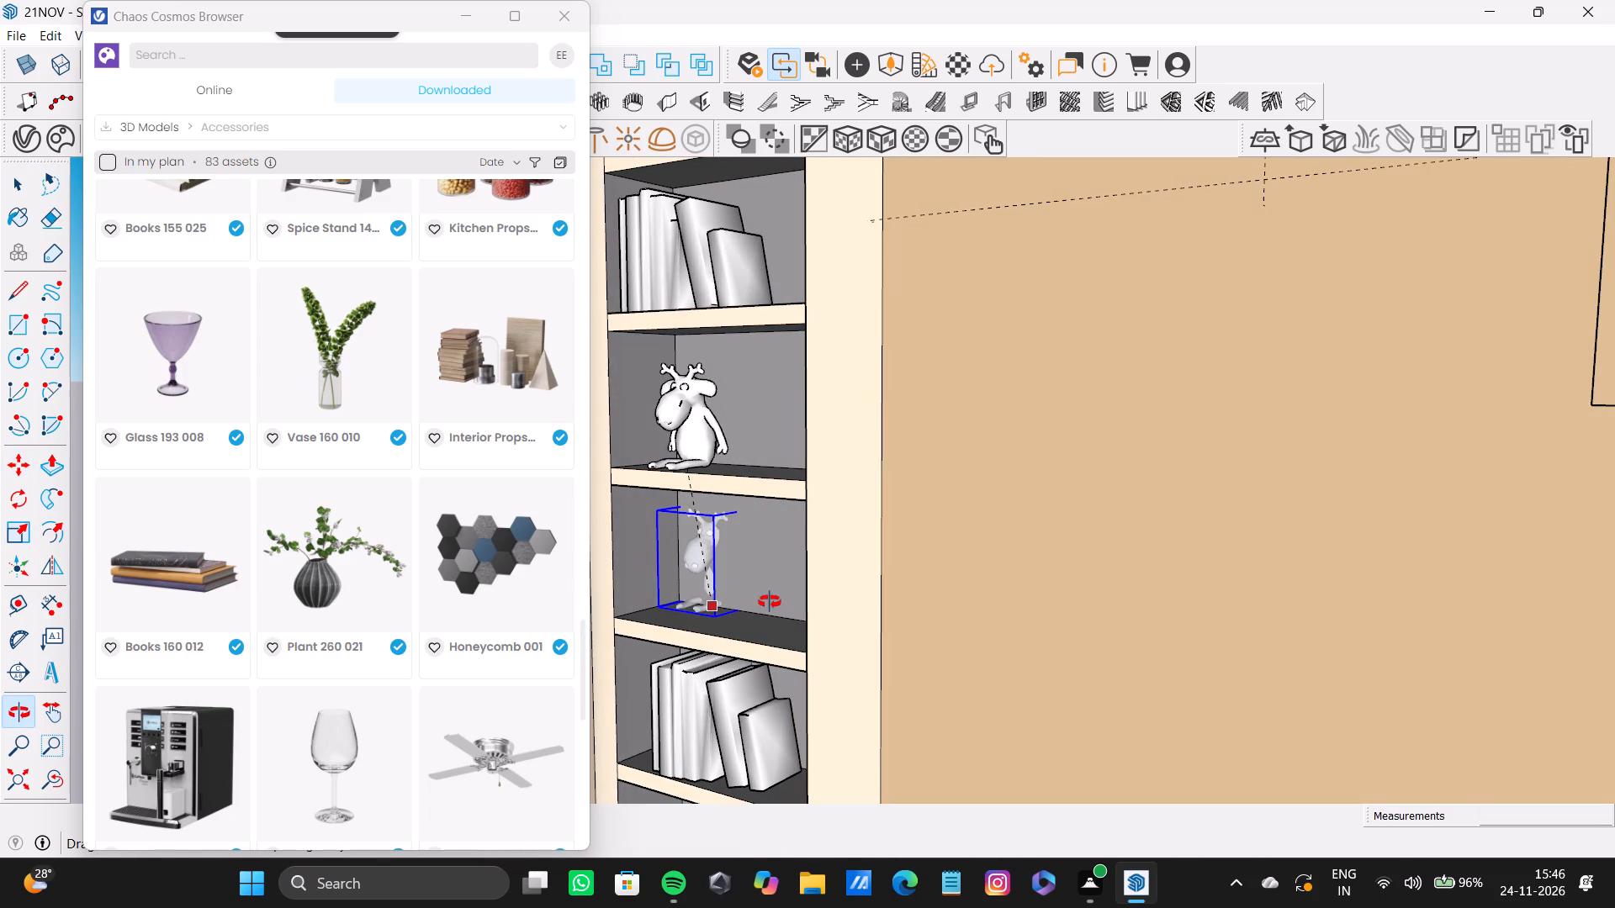
{"action": "middle_click_drag", "start_coordinate": [770, 602], "coordinate": [769, 600]}
{"action": "scroll", "coordinate": [744, 525], "scroll_direction": "down", "scroll_amount": 4}
{"action": "middle_click_drag", "start_coordinate": [759, 492], "coordinate": [770, 687], "text": "shift"}
{"action": "scroll", "coordinate": [733, 494], "scroll_direction": "up", "scroll_amount": 5}
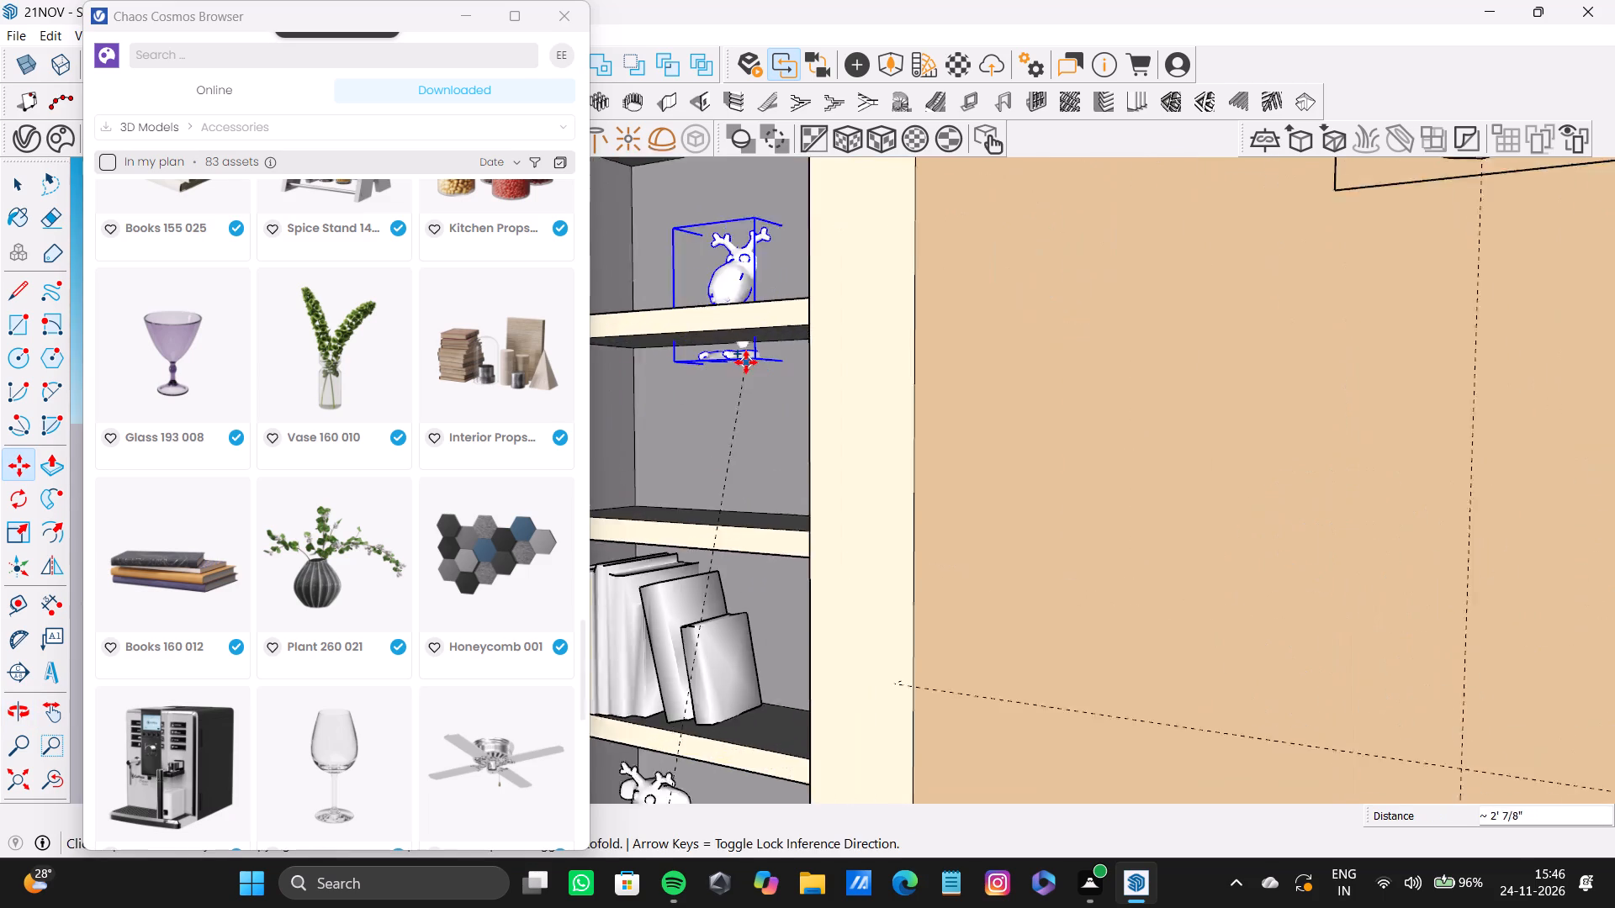
{"action": "scroll", "coordinate": [746, 362], "scroll_direction": "up", "scroll_amount": 3}
{"action": "middle_click_drag", "start_coordinate": [746, 356], "coordinate": [833, 589]}
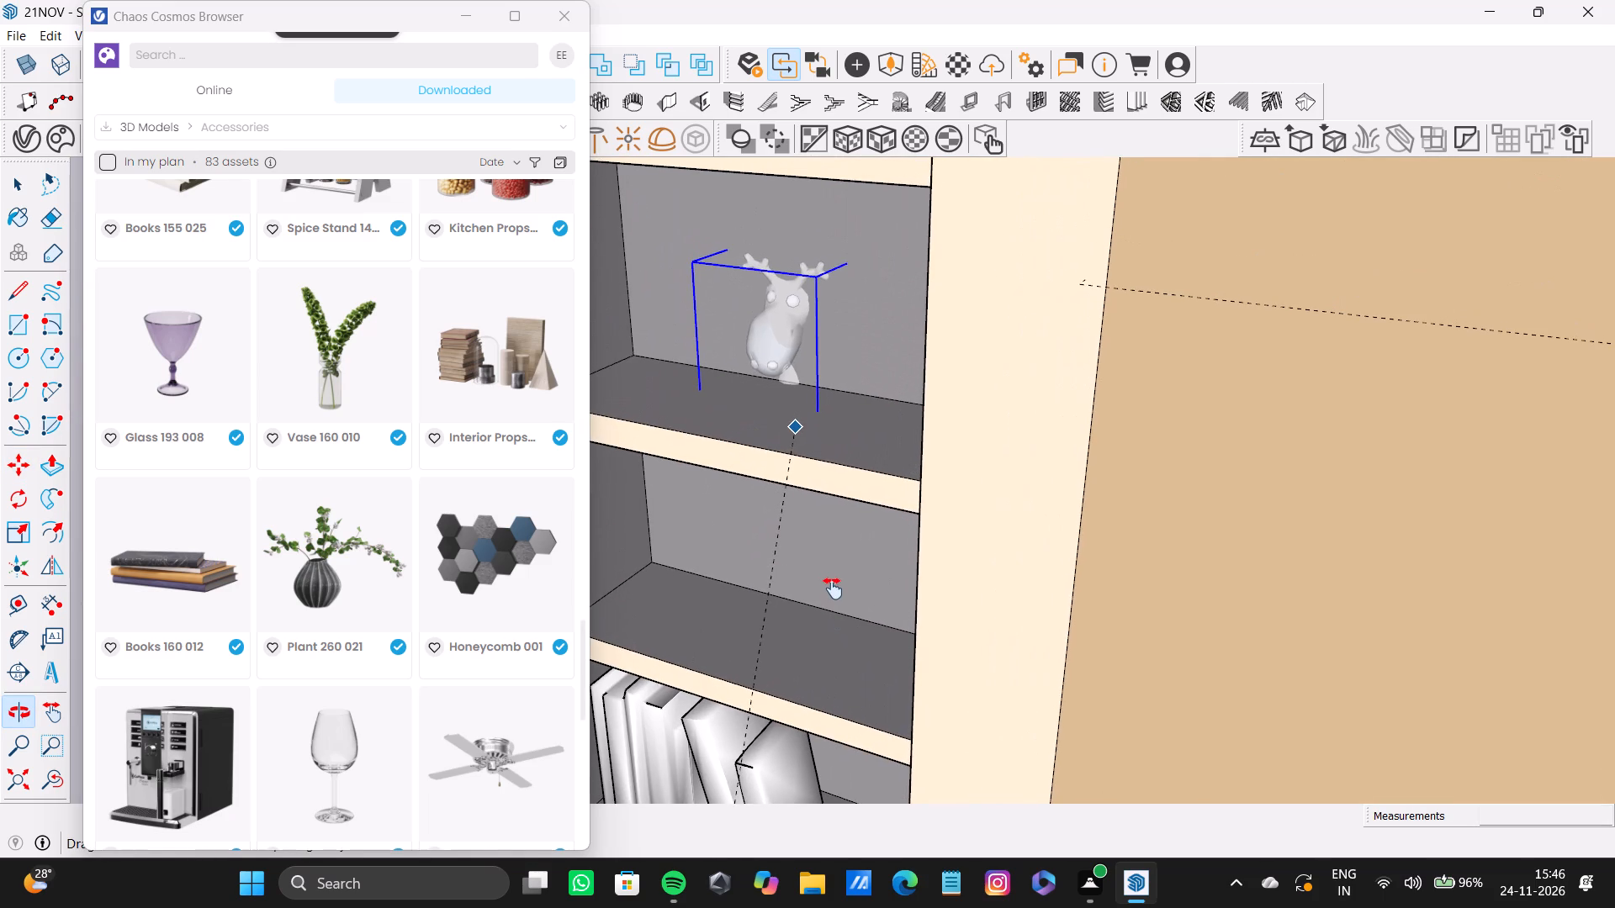
{"action": "middle_click_drag", "start_coordinate": [833, 589], "coordinate": [832, 589]}
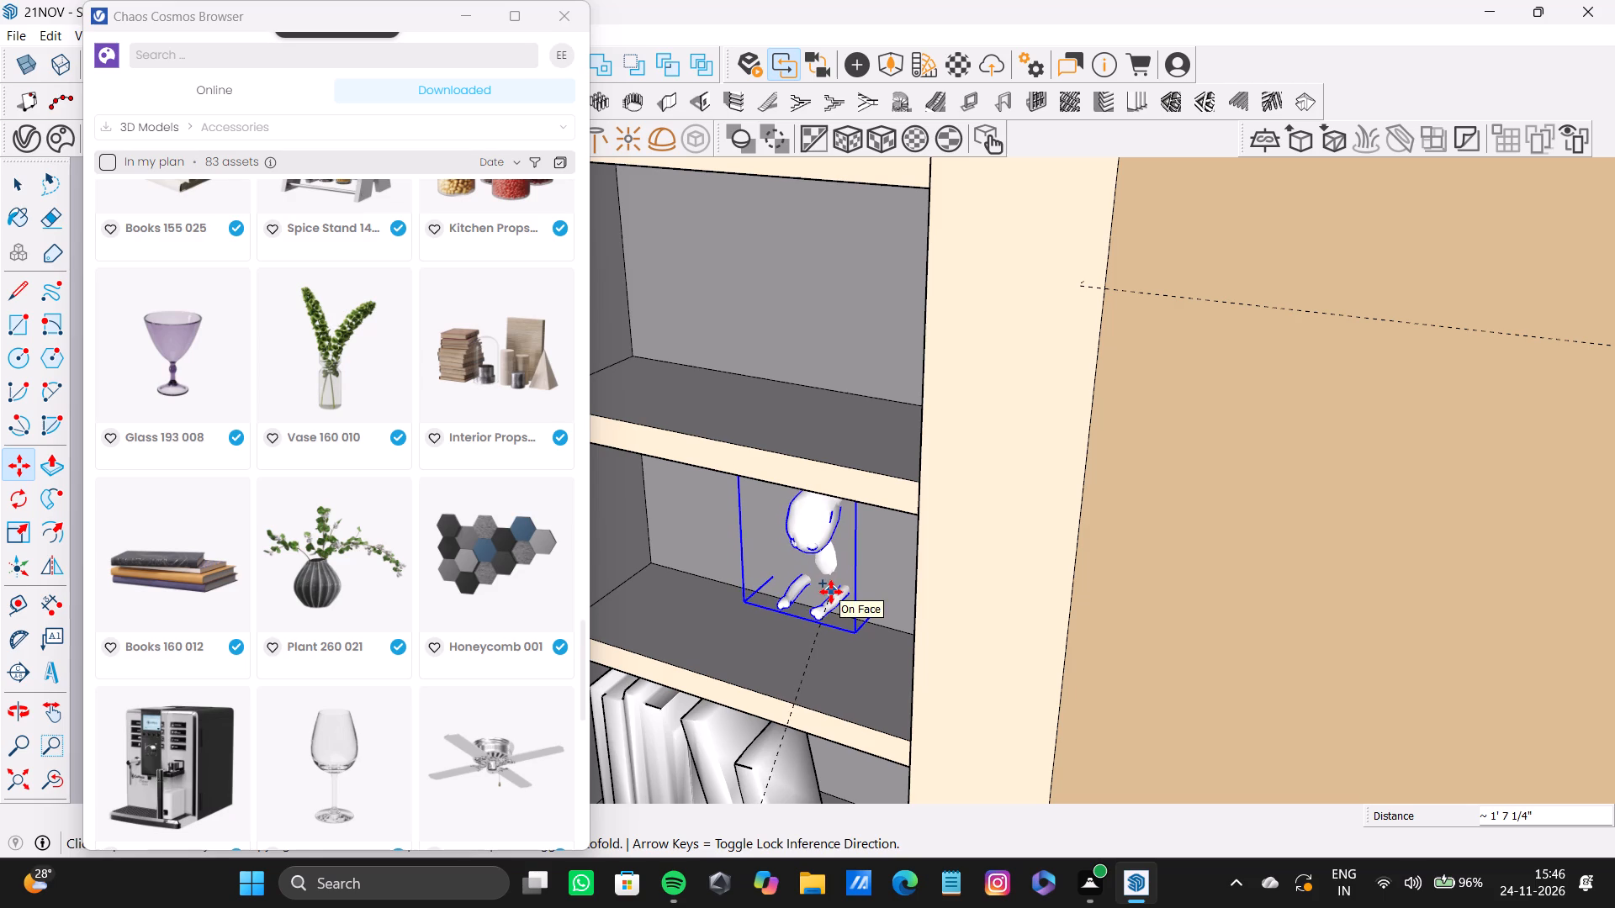
{"action": "scroll", "coordinate": [853, 447], "scroll_direction": "up", "scroll_amount": 1}
{"action": "left_click", "coordinate": [852, 432]}
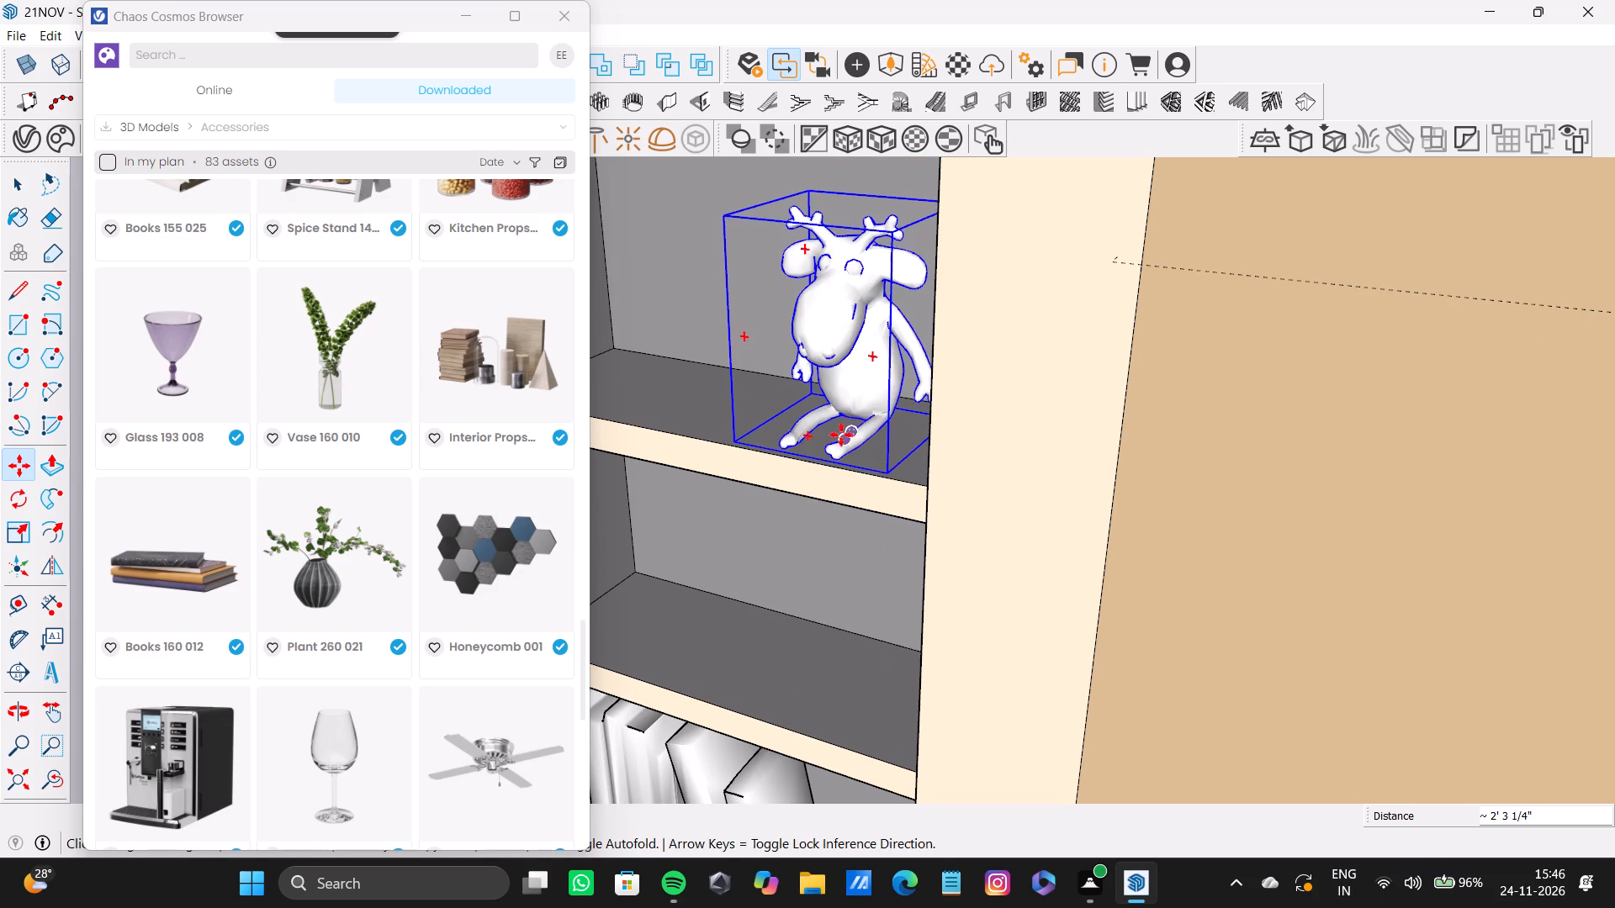
Move the upper toy copy 2 3/4" away from the niche's side panel, close to its shelf's front edge.
{"action": "key", "text": "space"}
{"action": "scroll", "coordinate": [775, 432], "scroll_direction": "down", "scroll_amount": 9}
{"action": "middle_click_drag", "start_coordinate": [776, 498], "coordinate": [773, 371]}
{"action": "scroll", "coordinate": [809, 426], "scroll_direction": "up", "scroll_amount": 5}
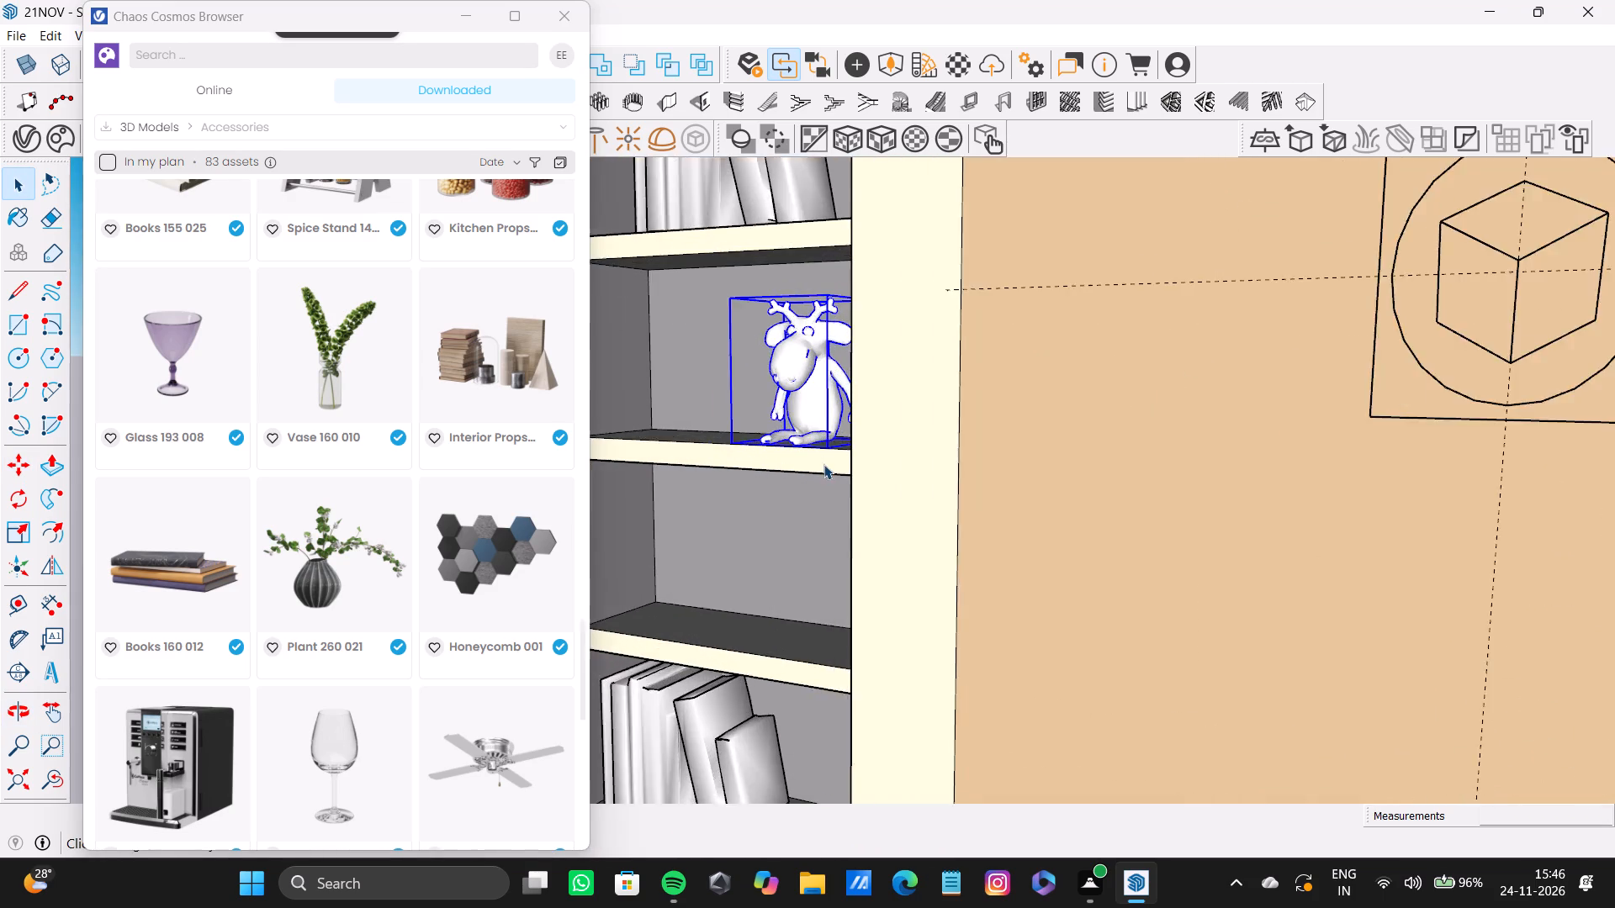
{"action": "scroll", "coordinate": [823, 464], "scroll_direction": "up", "scroll_amount": 3}
{"action": "key", "text": "m"}
{"action": "left_click", "coordinate": [829, 436]}
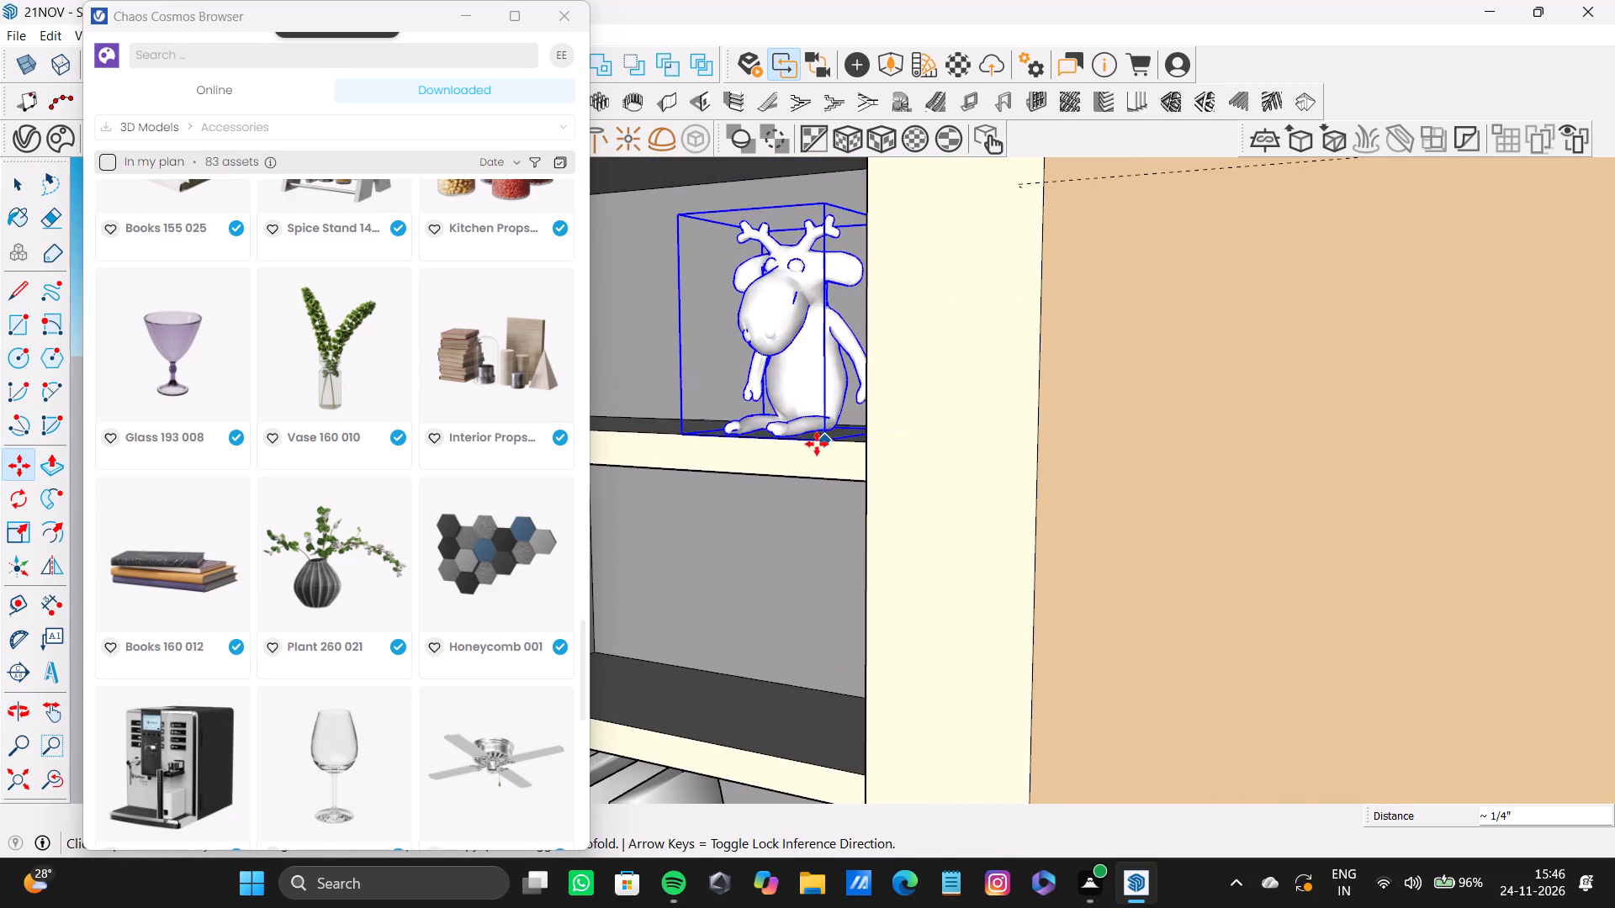
{"action": "left_click", "coordinate": [776, 451]}
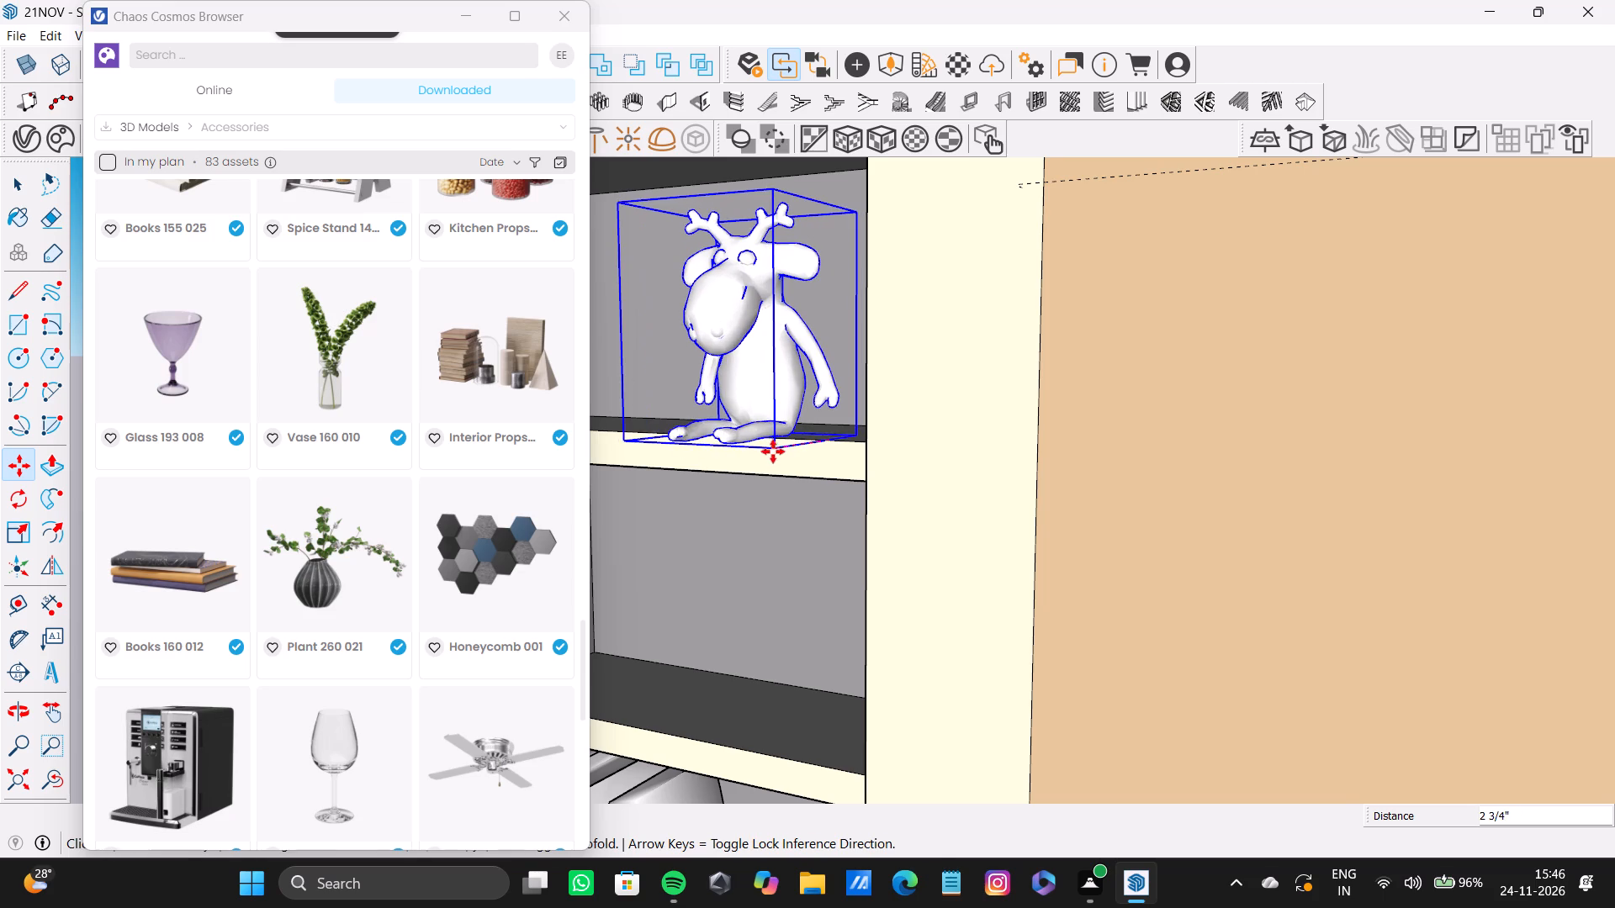
Import the downloaded Chaos Cosmos asset Candle 003 and place it on the niche shelf directly below the upper toy.
{"action": "scroll", "coordinate": [688, 447], "scroll_direction": "down", "scroll_amount": 5}
{"action": "scroll", "coordinate": [448, 475], "scroll_direction": "down", "scroll_amount": 5}
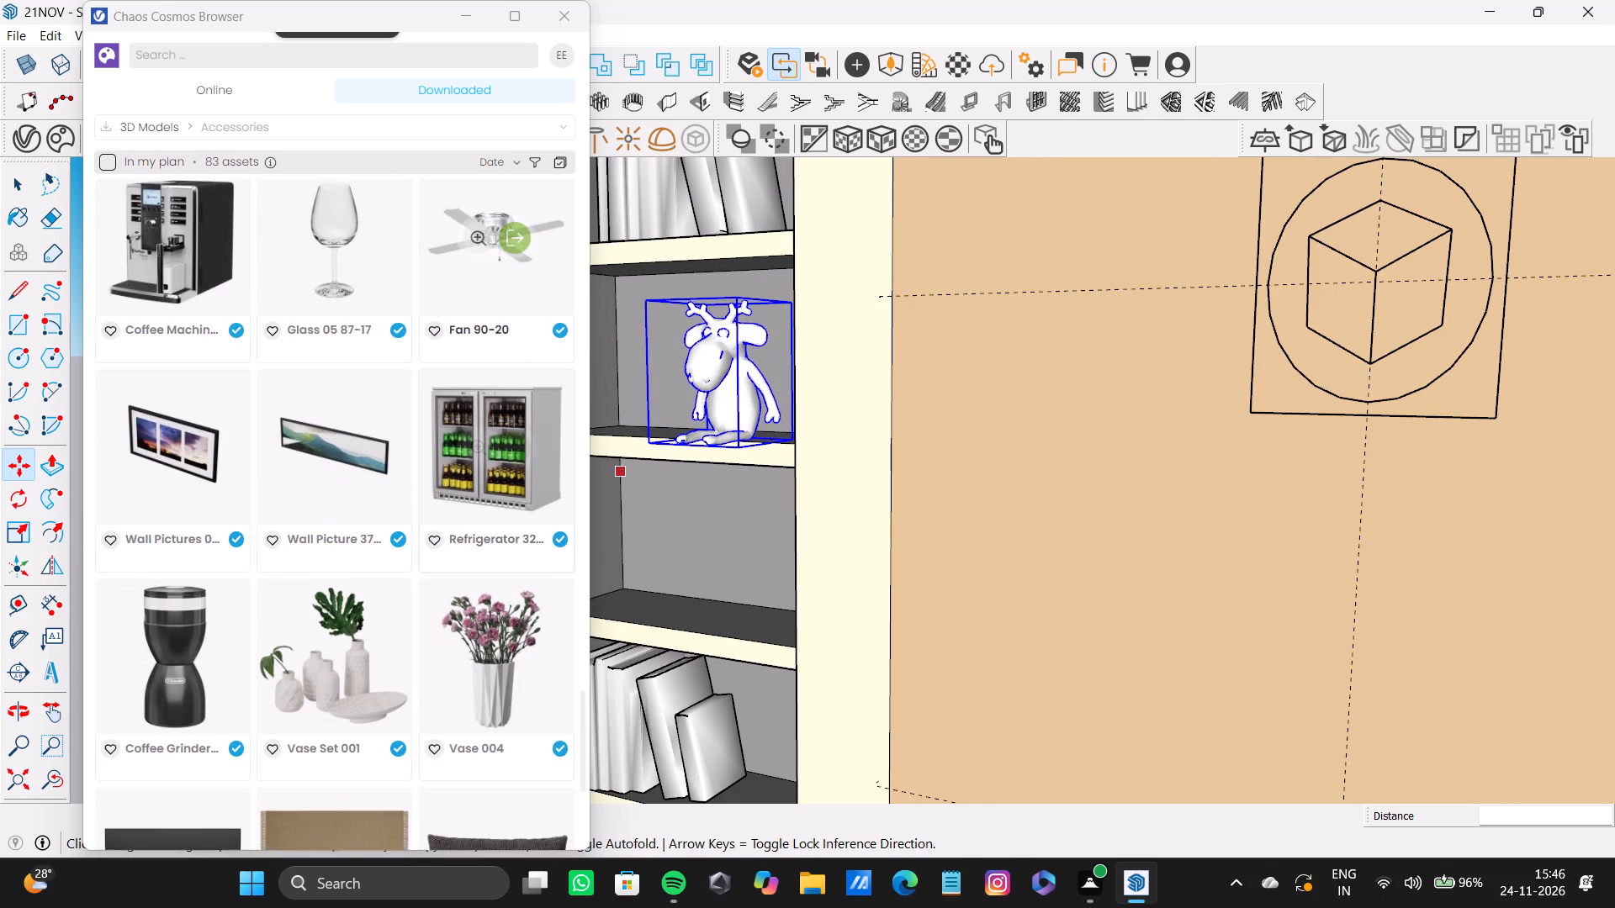
{"action": "scroll", "coordinate": [453, 499], "scroll_direction": "down", "scroll_amount": 5}
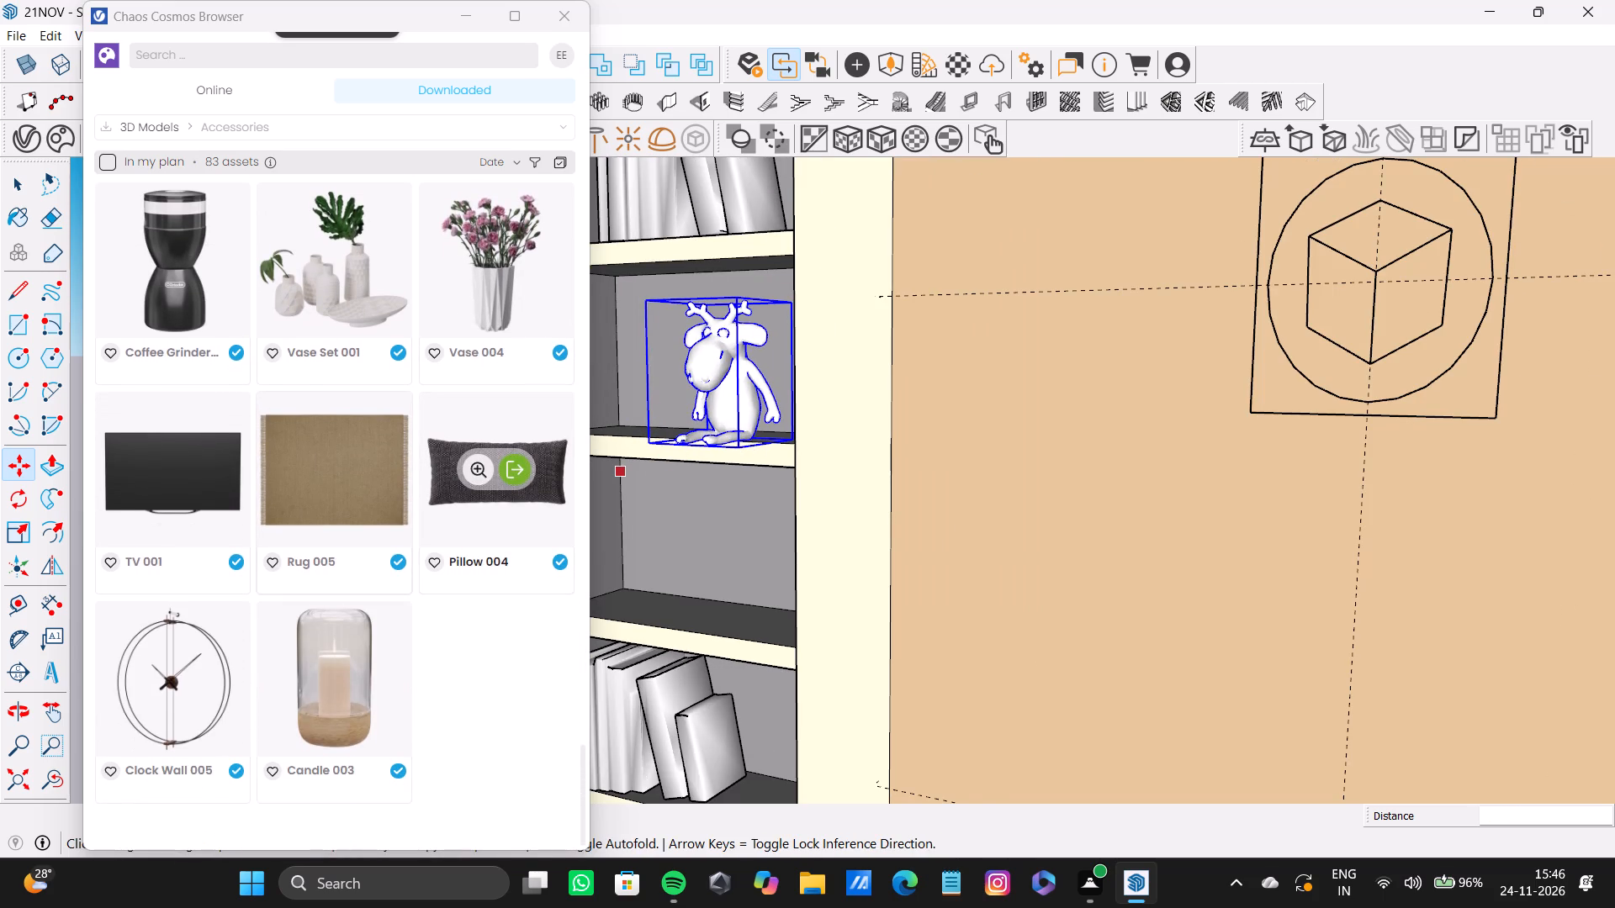
{"action": "left_click", "coordinate": [354, 674]}
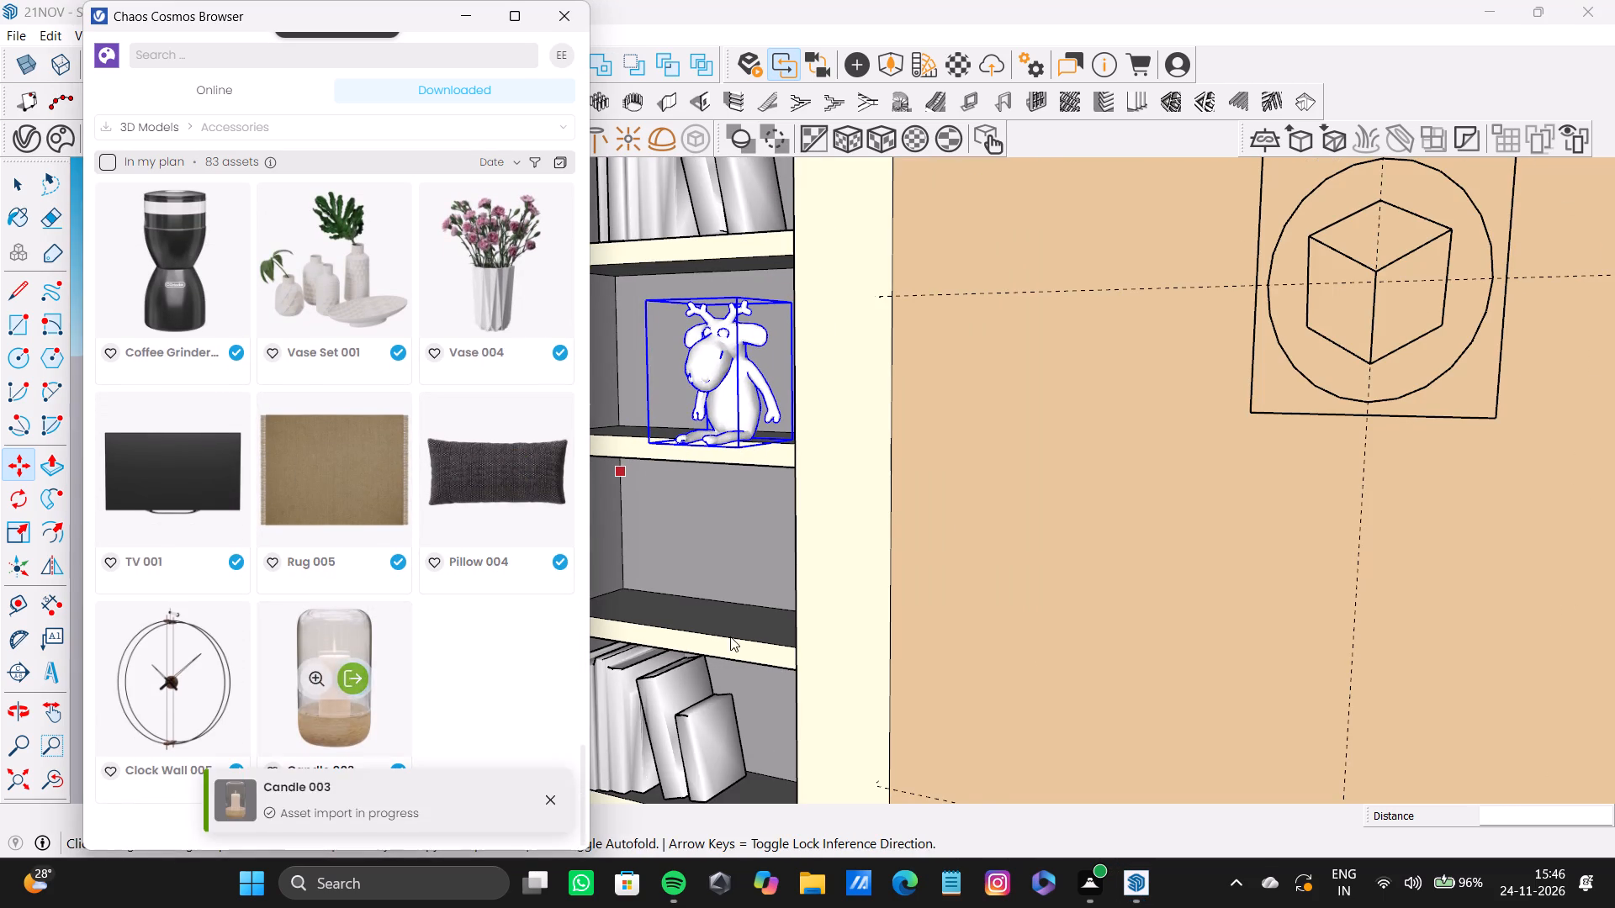
{"action": "scroll", "coordinate": [661, 611], "scroll_direction": "up", "scroll_amount": 4}
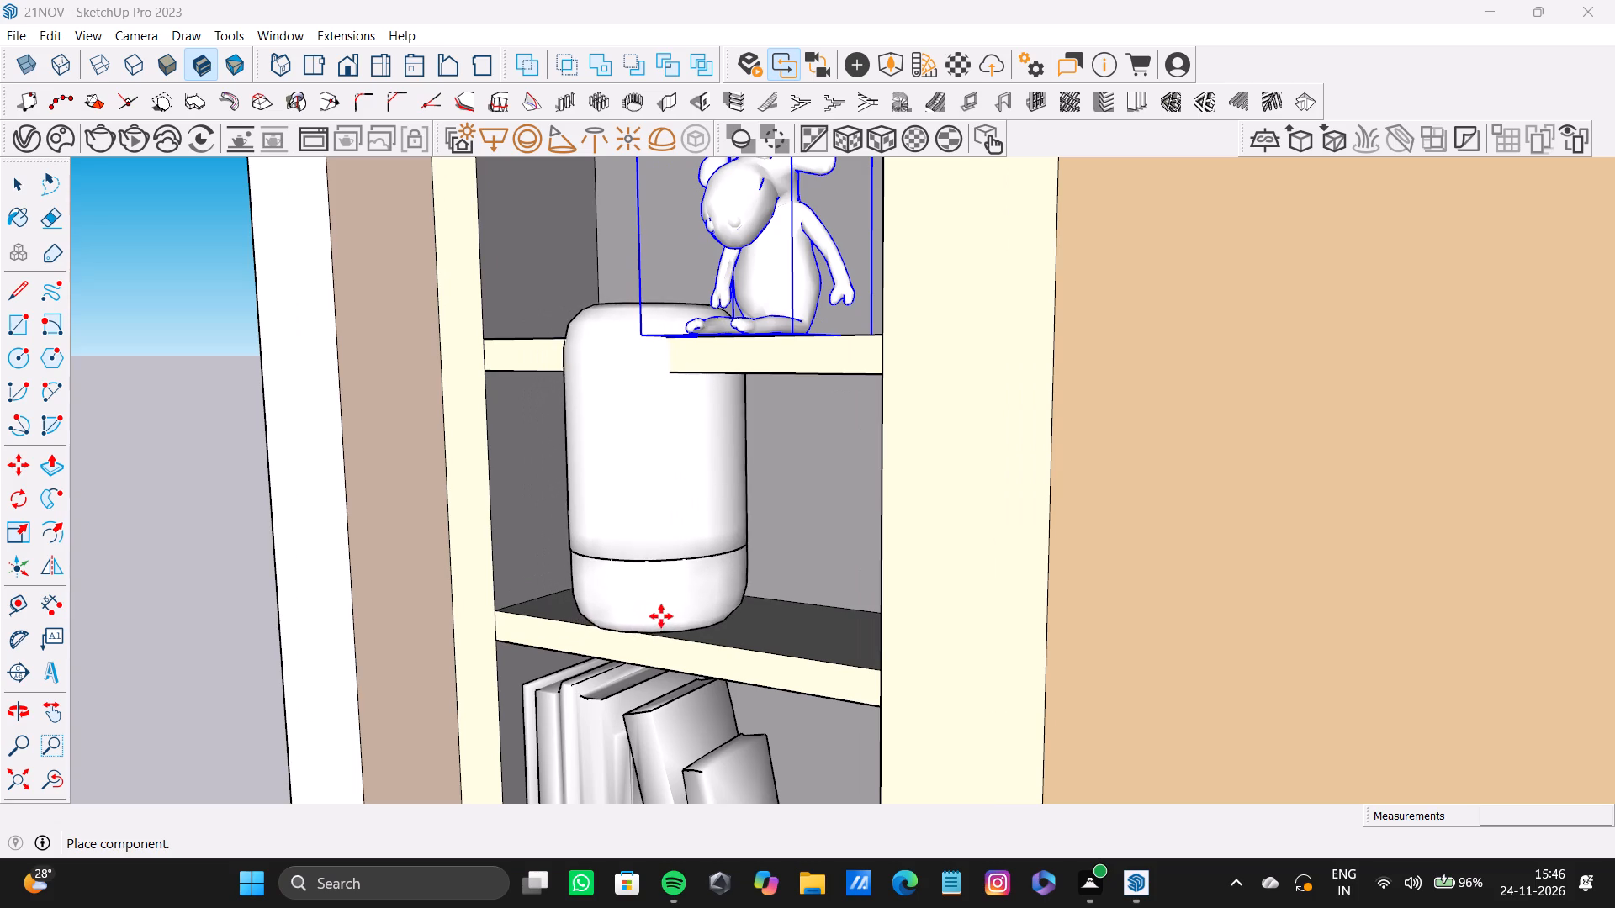
{"action": "left_click", "coordinate": [678, 612]}
{"action": "key", "text": "space"}
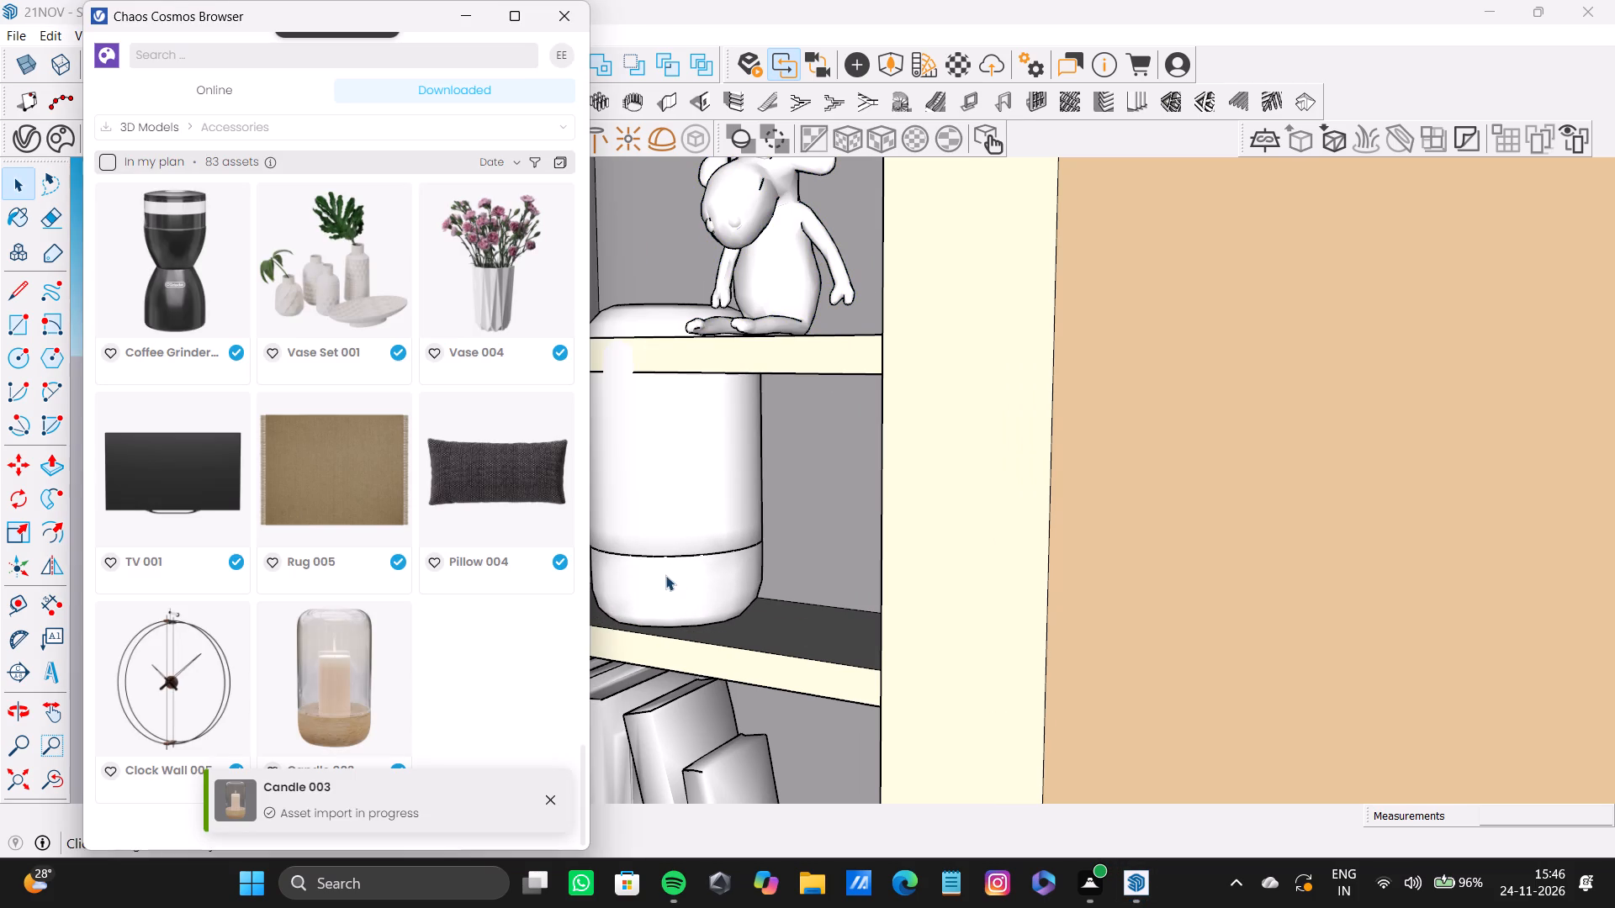
Scale the candle down uniformly so it fits within its shelf compartment.
{"action": "left_click", "coordinate": [668, 567]}
{"action": "left_click", "coordinate": [566, 16]}
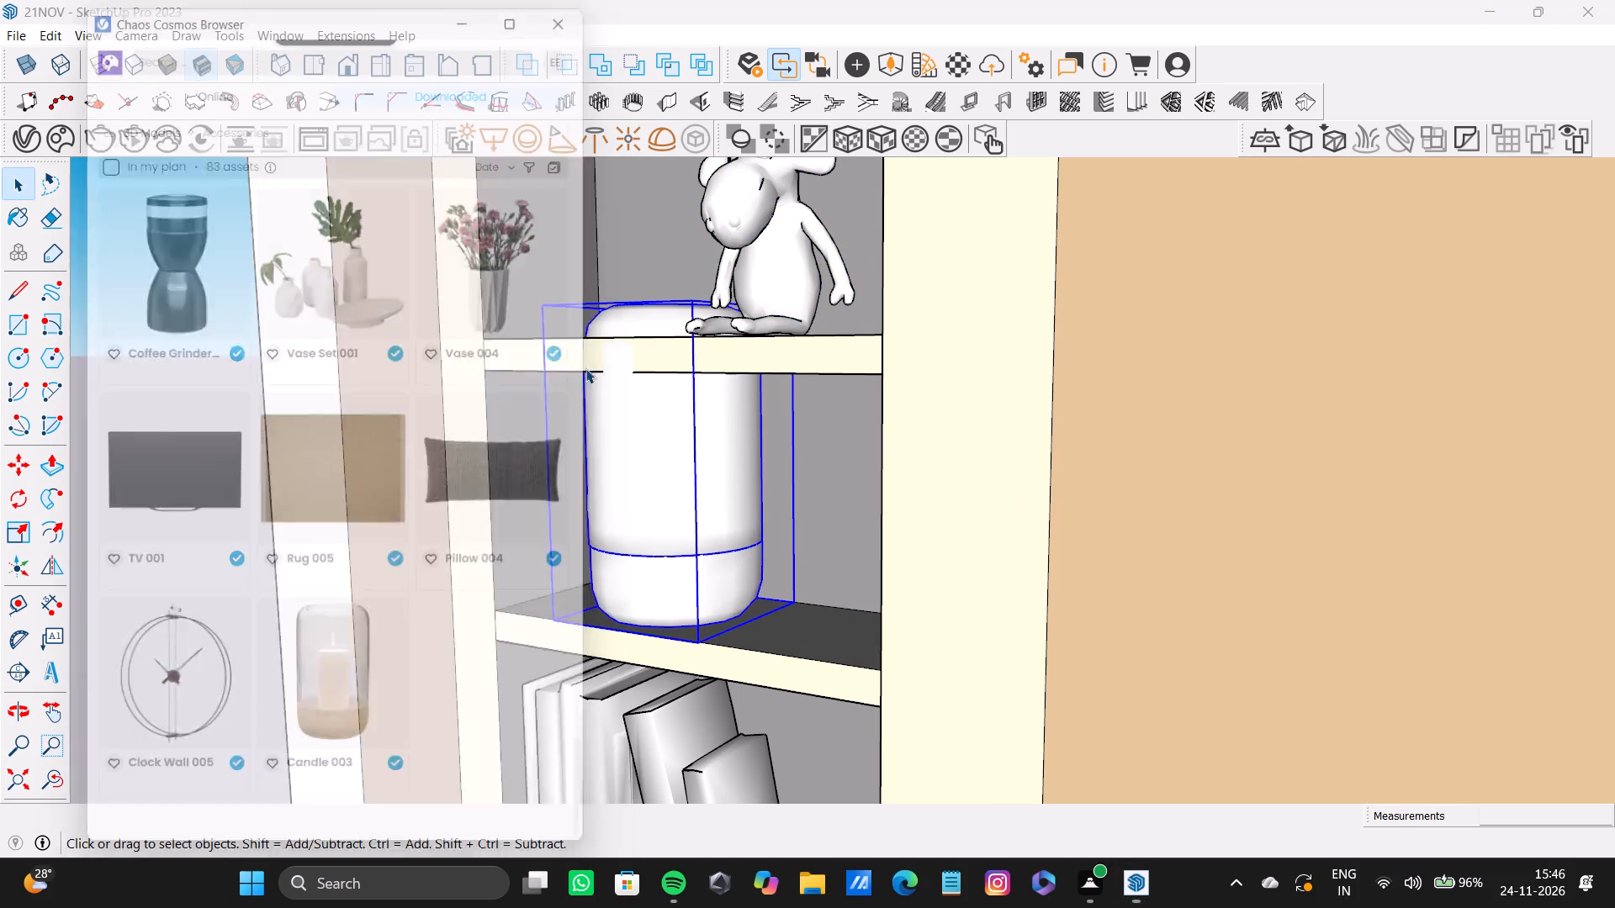
{"action": "scroll", "coordinate": [799, 603], "scroll_direction": "down", "scroll_amount": 4}
{"action": "middle_click_drag", "start_coordinate": [800, 602], "coordinate": [769, 620]}
{"action": "key", "text": "s"}
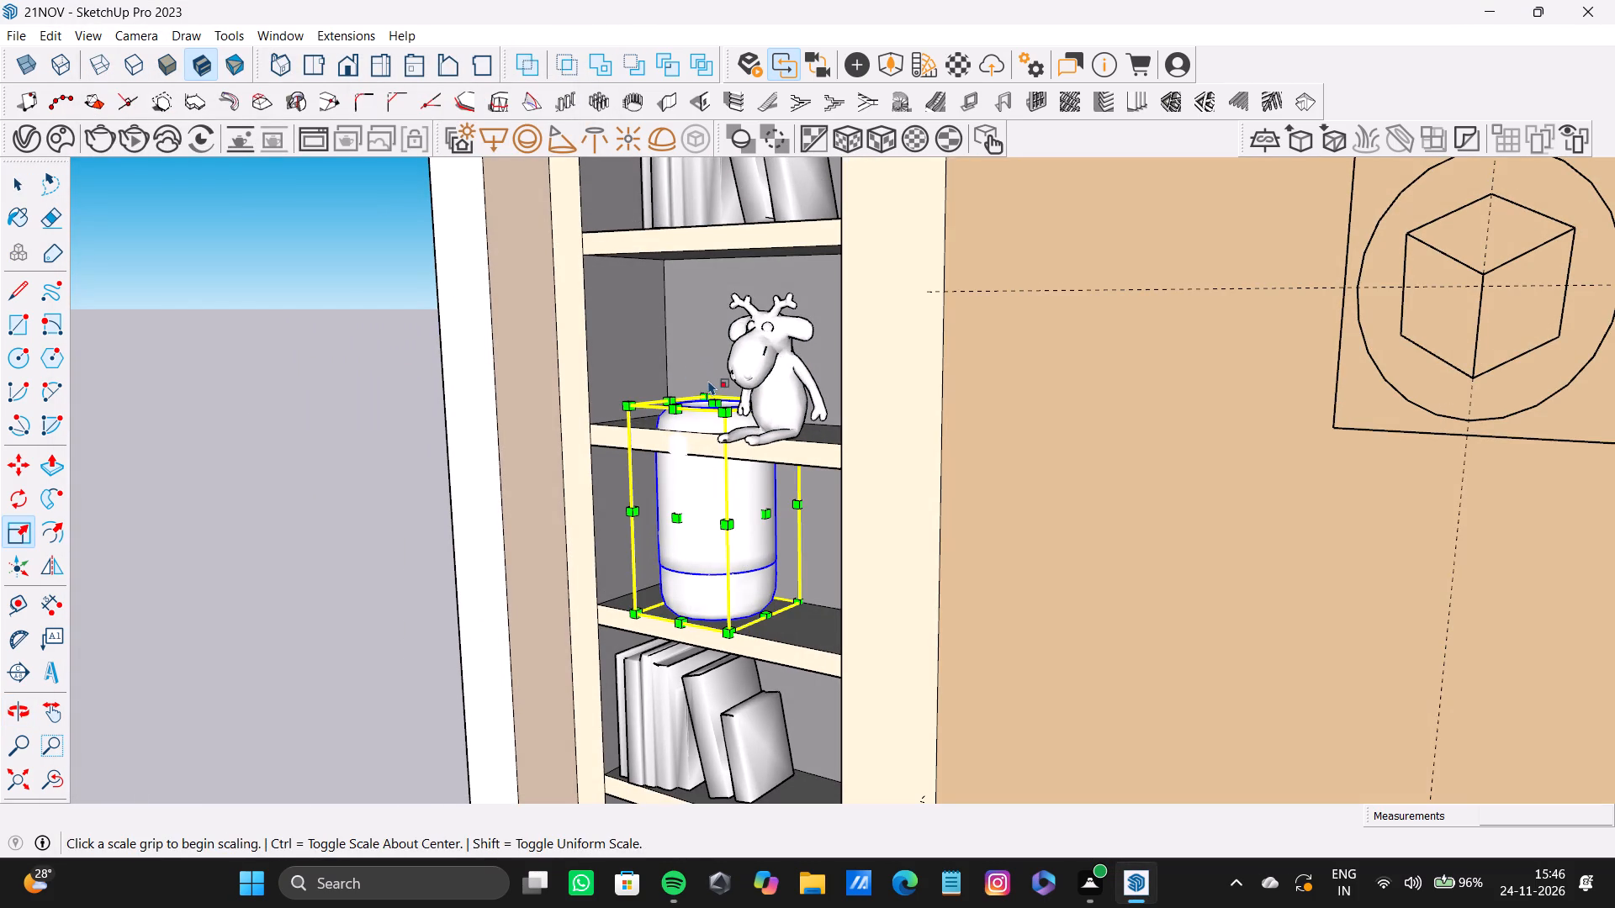
{"action": "left_click_drag", "start_coordinate": [706, 393], "coordinate": [744, 528]}
{"action": "scroll", "coordinate": [748, 610], "scroll_direction": "up", "scroll_amount": 8}
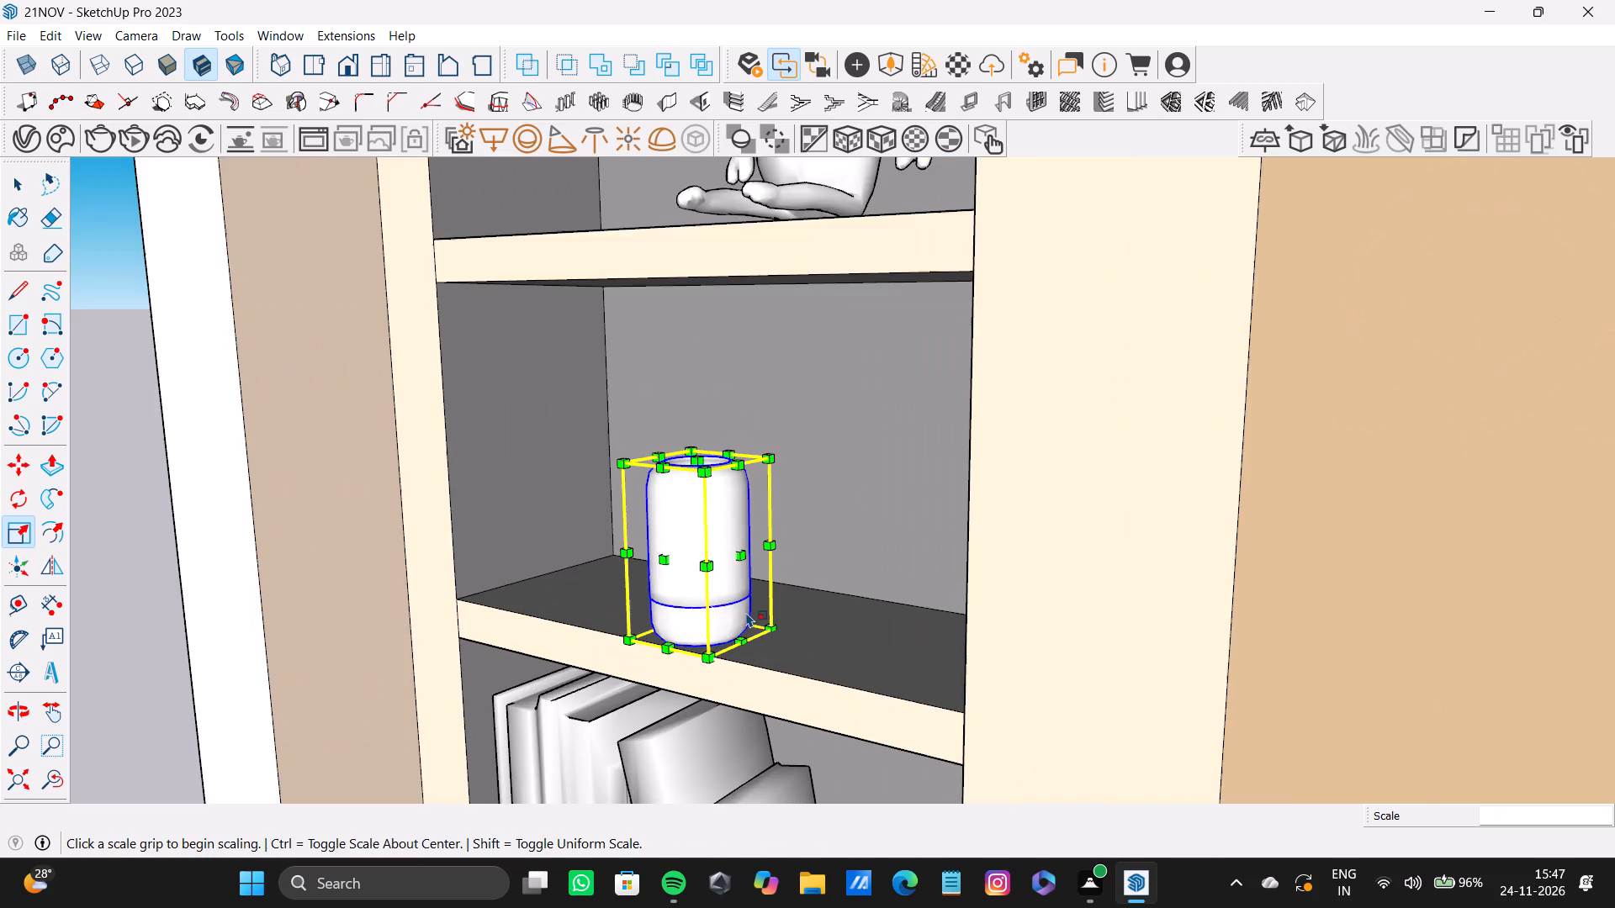
{"action": "middle_click_drag", "start_coordinate": [746, 612], "coordinate": [704, 595]}
{"action": "scroll", "coordinate": [606, 581], "scroll_direction": "up", "scroll_amount": 3}
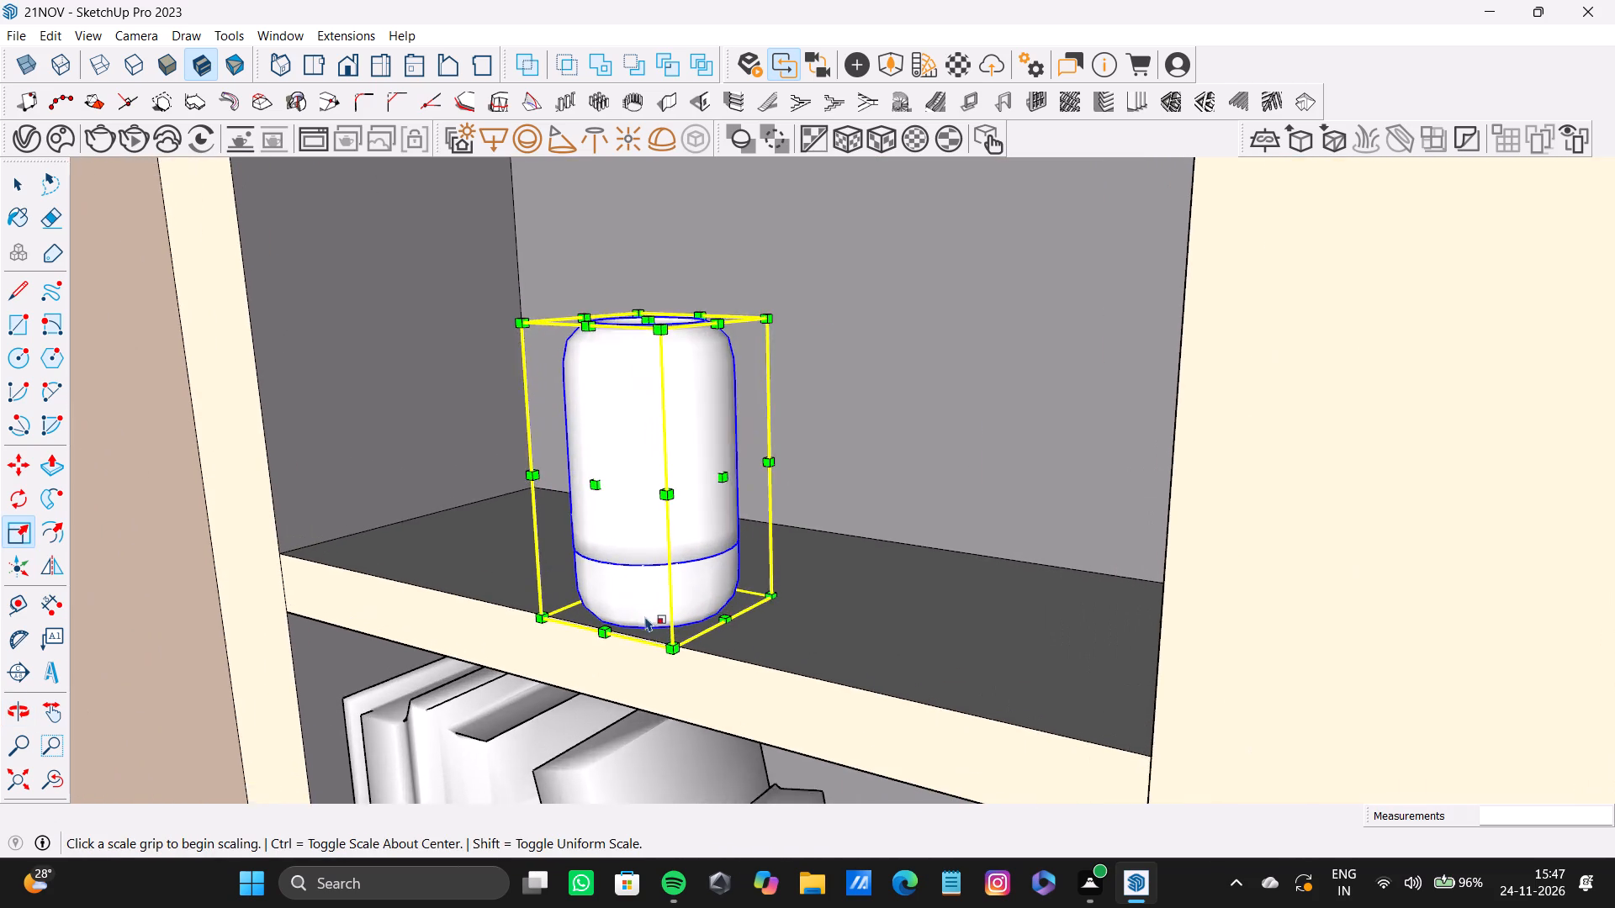
{"action": "scroll", "coordinate": [645, 616], "scroll_direction": "up", "scroll_amount": 5}
{"action": "left_click_drag", "start_coordinate": [684, 658], "coordinate": [617, 641]}
{"action": "key", "text": "space"}
Move the candle 3 3/16" inward along its shelf, away from the front edge.
{"action": "key", "text": "m"}
{"action": "left_click_drag", "start_coordinate": [668, 482], "coordinate": [527, 433]}
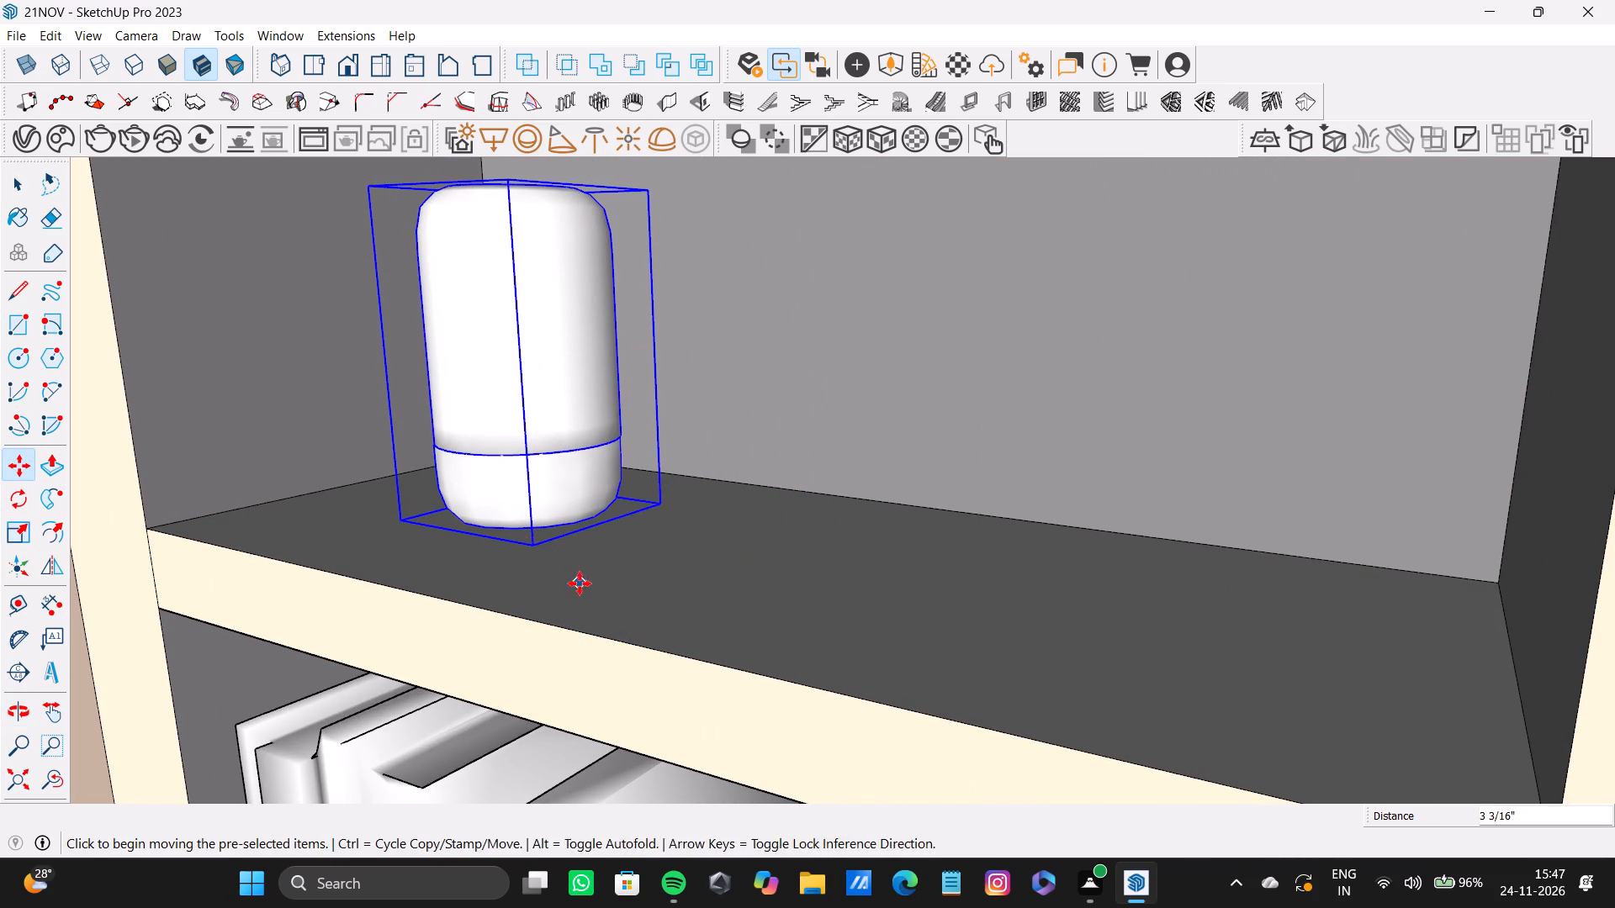
Copy the candle two compartments down onto the shelf below the middle books, beside the lower toy.
{"action": "left_click", "coordinate": [536, 548], "text": "ctrl"}
{"action": "scroll", "coordinate": [894, 701], "scroll_direction": "down", "scroll_amount": 13}
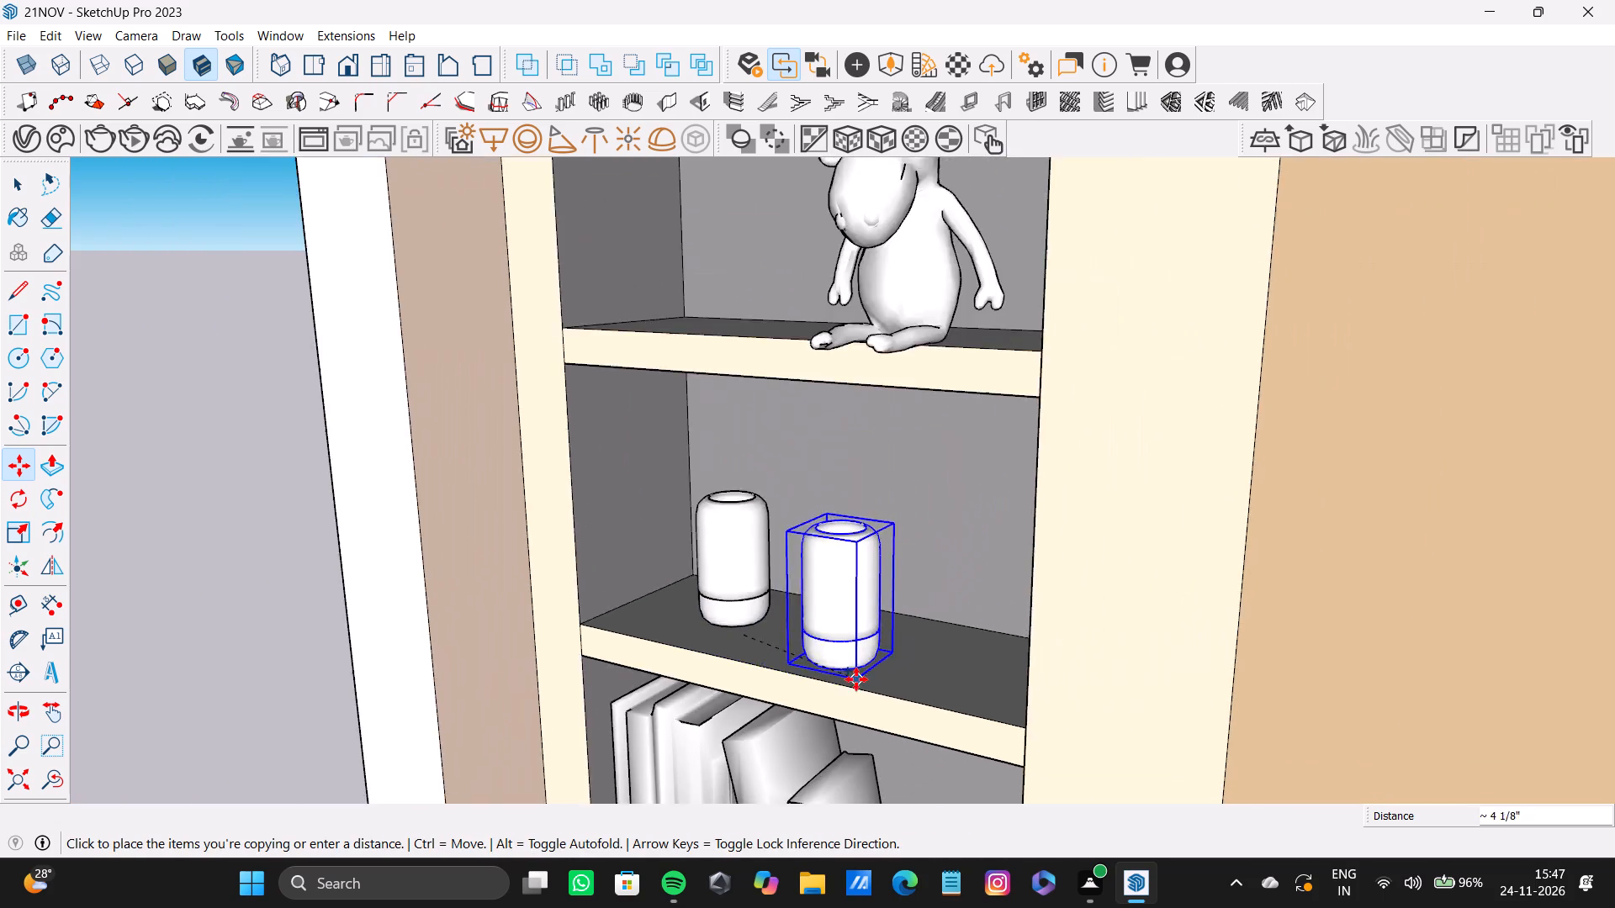
{"action": "middle_click_drag", "start_coordinate": [855, 678], "coordinate": [755, 414]}
{"action": "scroll", "coordinate": [787, 539], "scroll_direction": "down", "scroll_amount": 4}
{"action": "scroll", "coordinate": [797, 649], "scroll_direction": "down", "scroll_amount": 4}
{"action": "middle_click_drag", "start_coordinate": [793, 682], "coordinate": [781, 502], "text": "shift"}
{"action": "scroll", "coordinate": [786, 588], "scroll_direction": "up", "scroll_amount": 3}
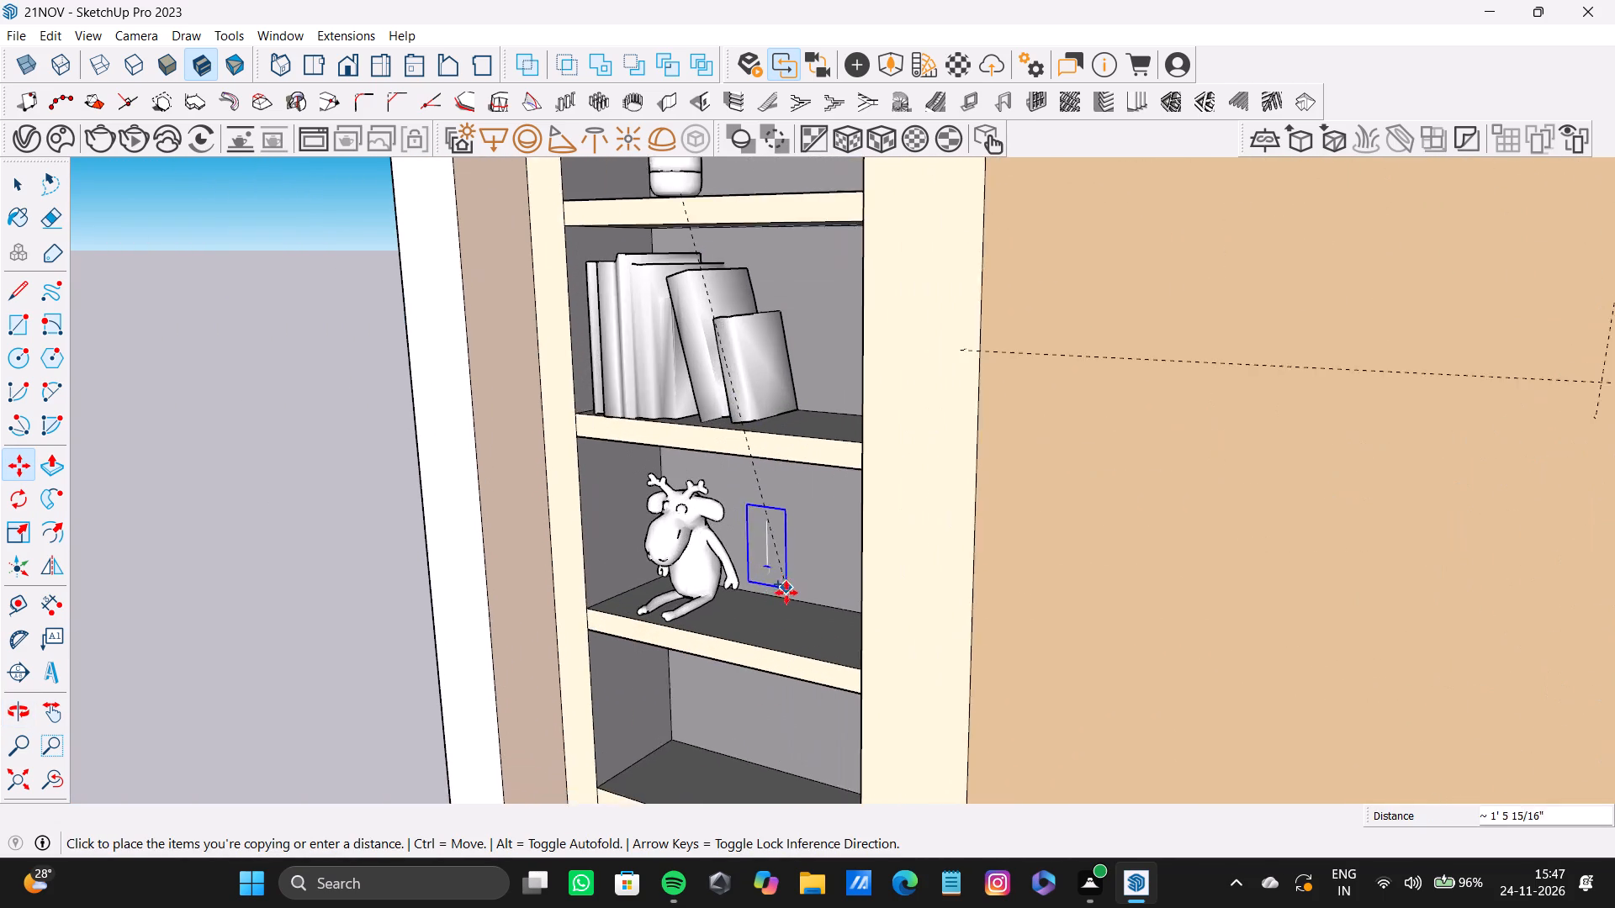
{"action": "scroll", "coordinate": [786, 593], "scroll_direction": "up", "scroll_amount": 3}
{"action": "left_click", "coordinate": [797, 656]}
{"action": "key", "text": "space"}
Browse the downloaded Chaos Cosmos models in the Vegetation category and show its Potted plants.
{"action": "scroll", "coordinate": [696, 574], "scroll_direction": "down", "scroll_amount": 2}
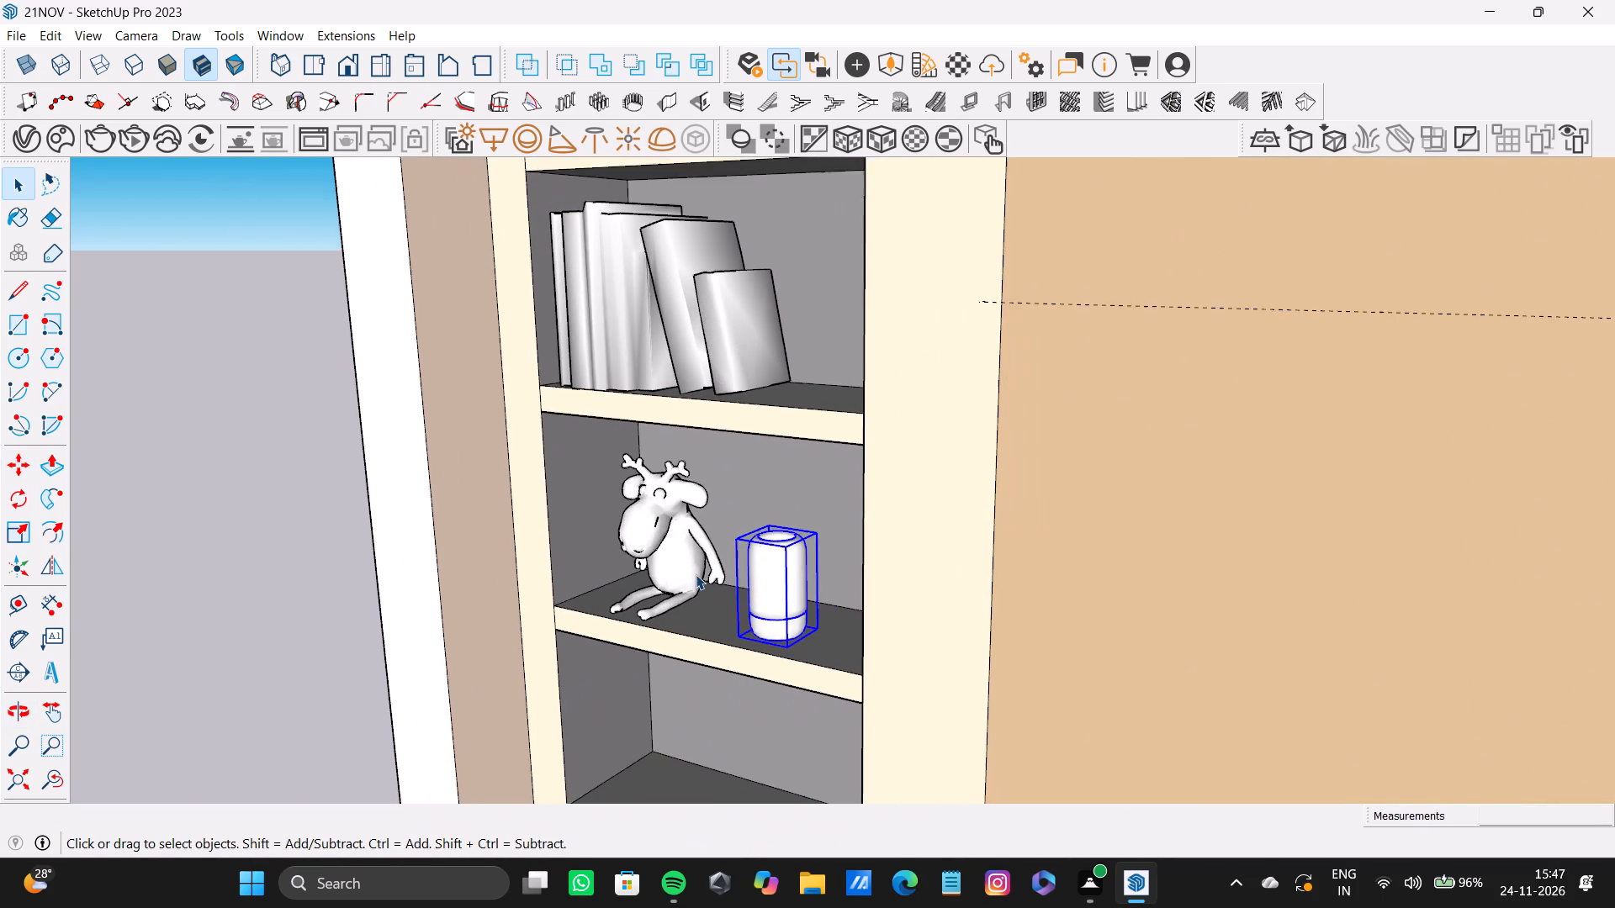
{"action": "scroll", "coordinate": [696, 574], "scroll_direction": "down", "scroll_amount": 6}
{"action": "left_click", "coordinate": [62, 144]}
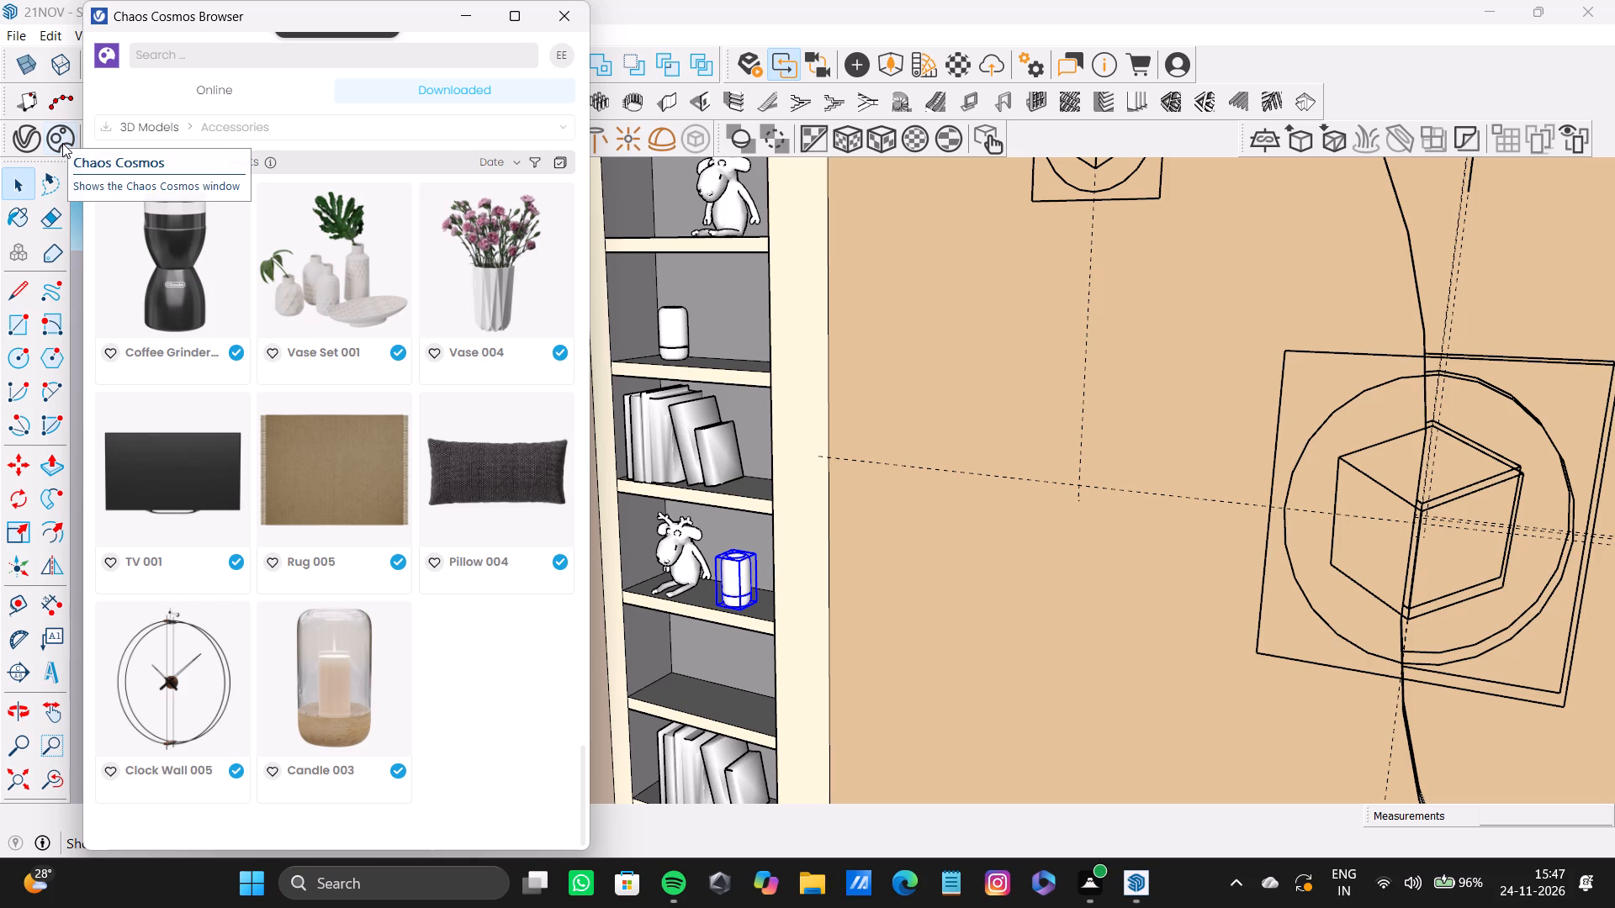
{"action": "scroll", "coordinate": [317, 385], "scroll_direction": "up", "scroll_amount": 16}
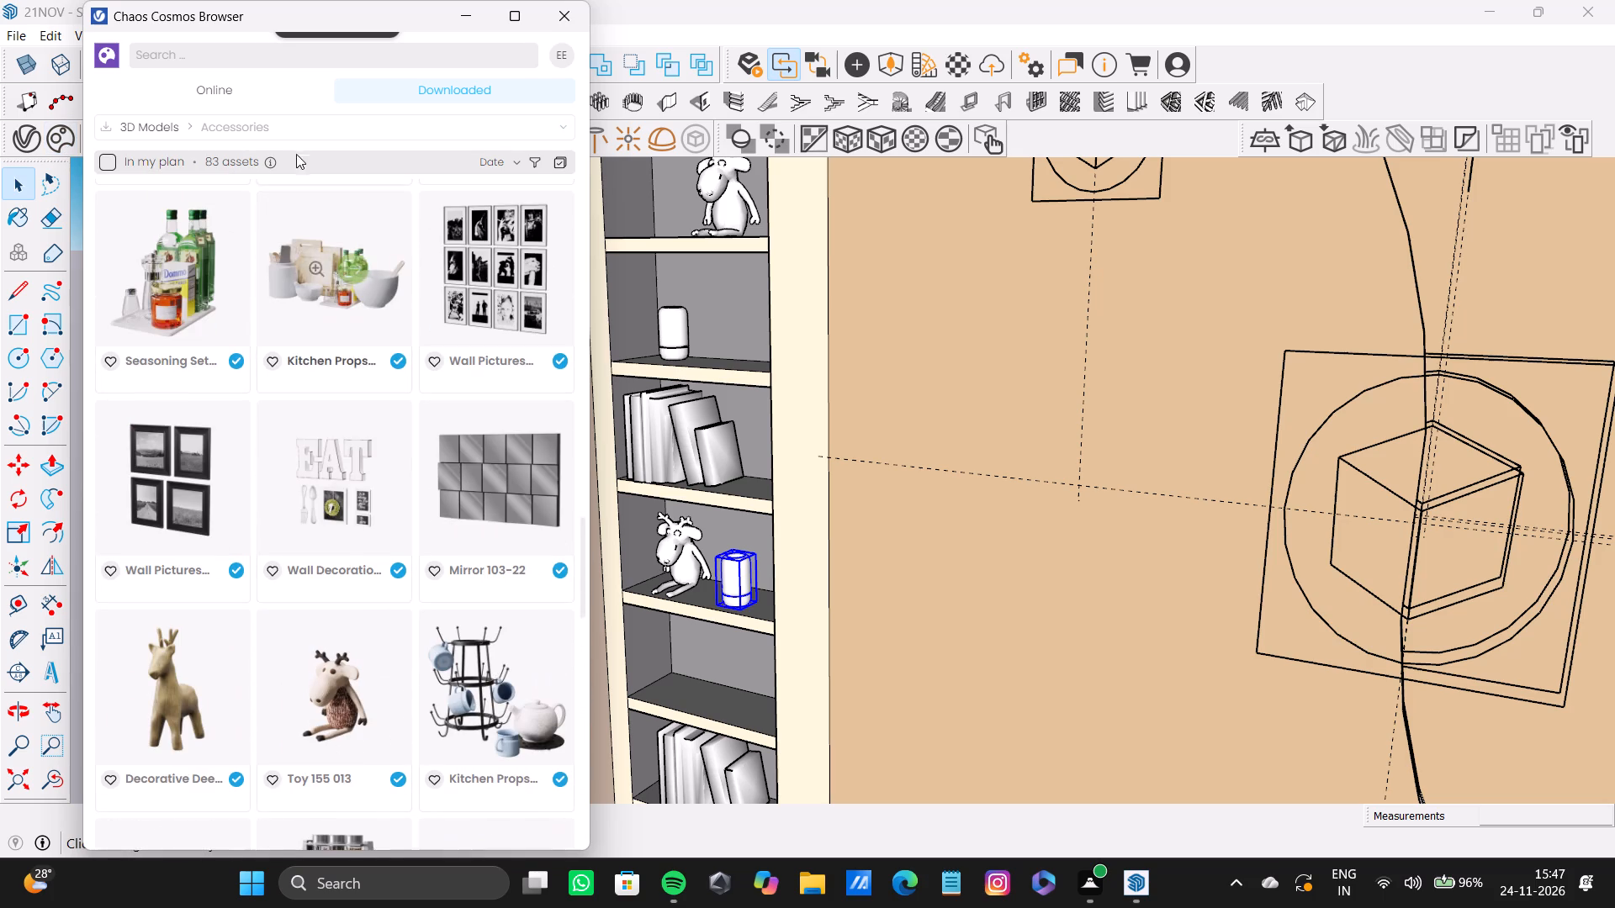
{"action": "left_click", "coordinate": [297, 137]}
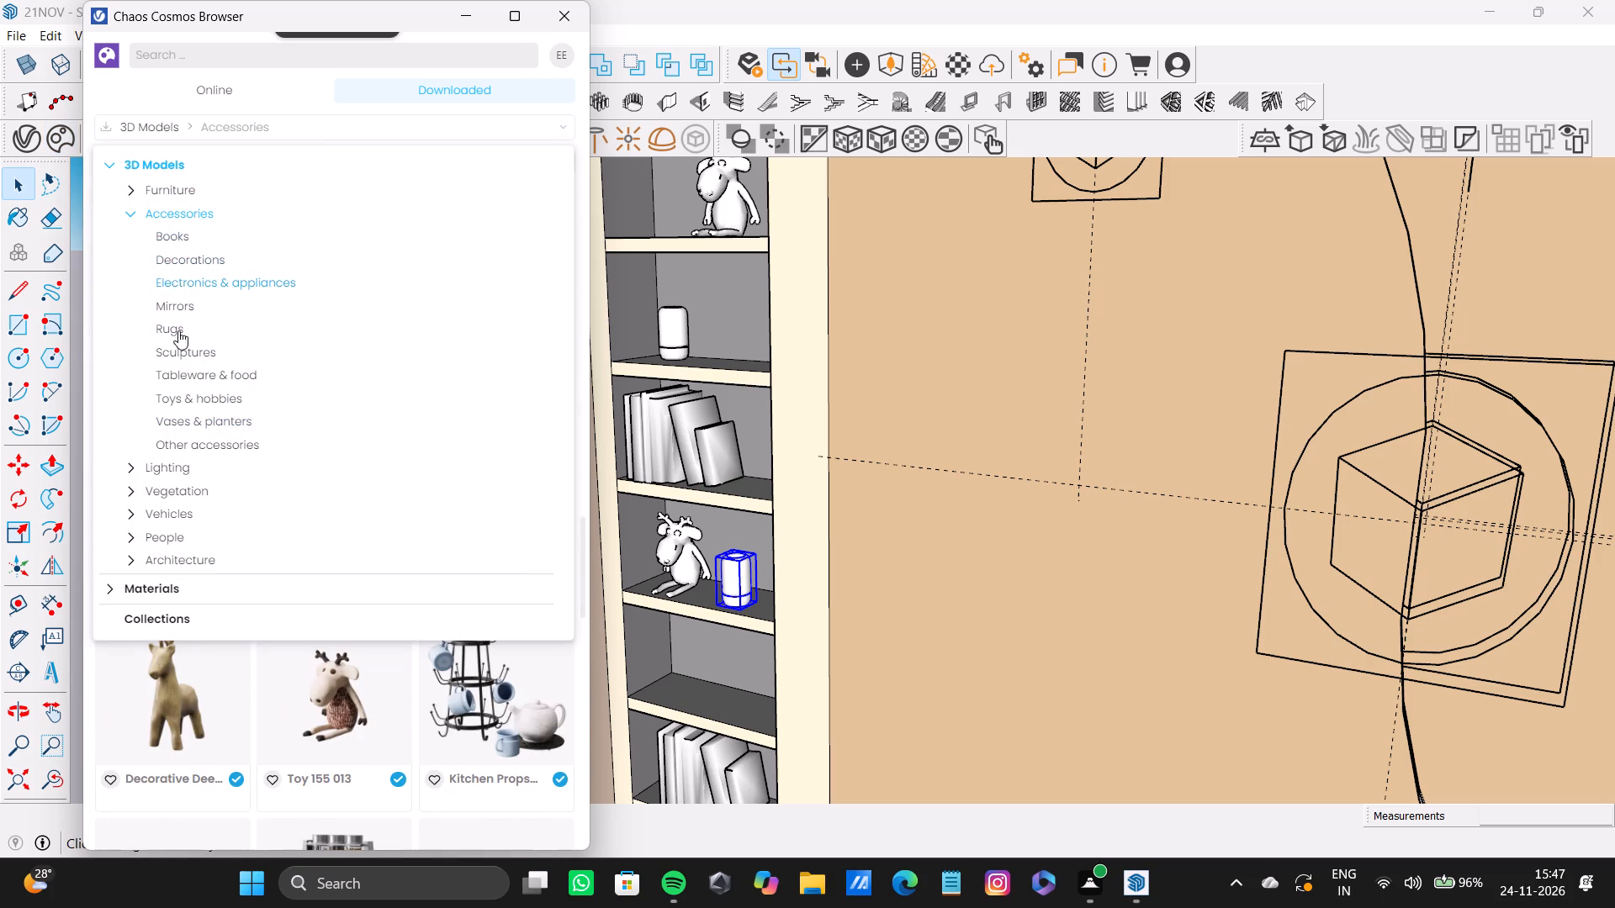
{"action": "left_click", "coordinate": [192, 495]}
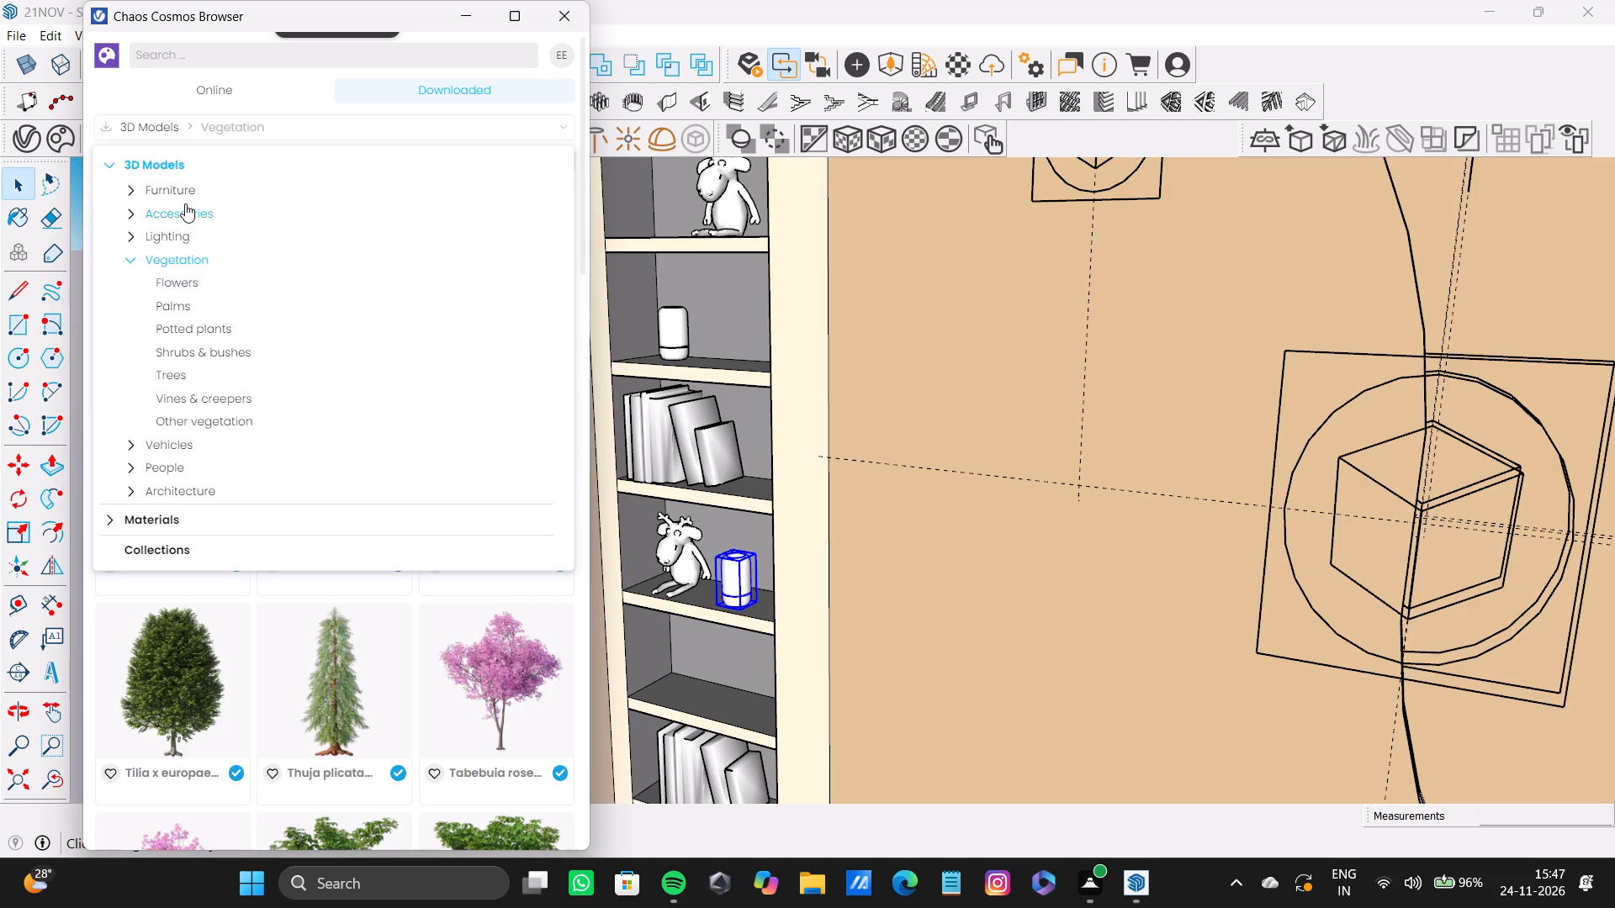
{"action": "left_click", "coordinate": [184, 383]}
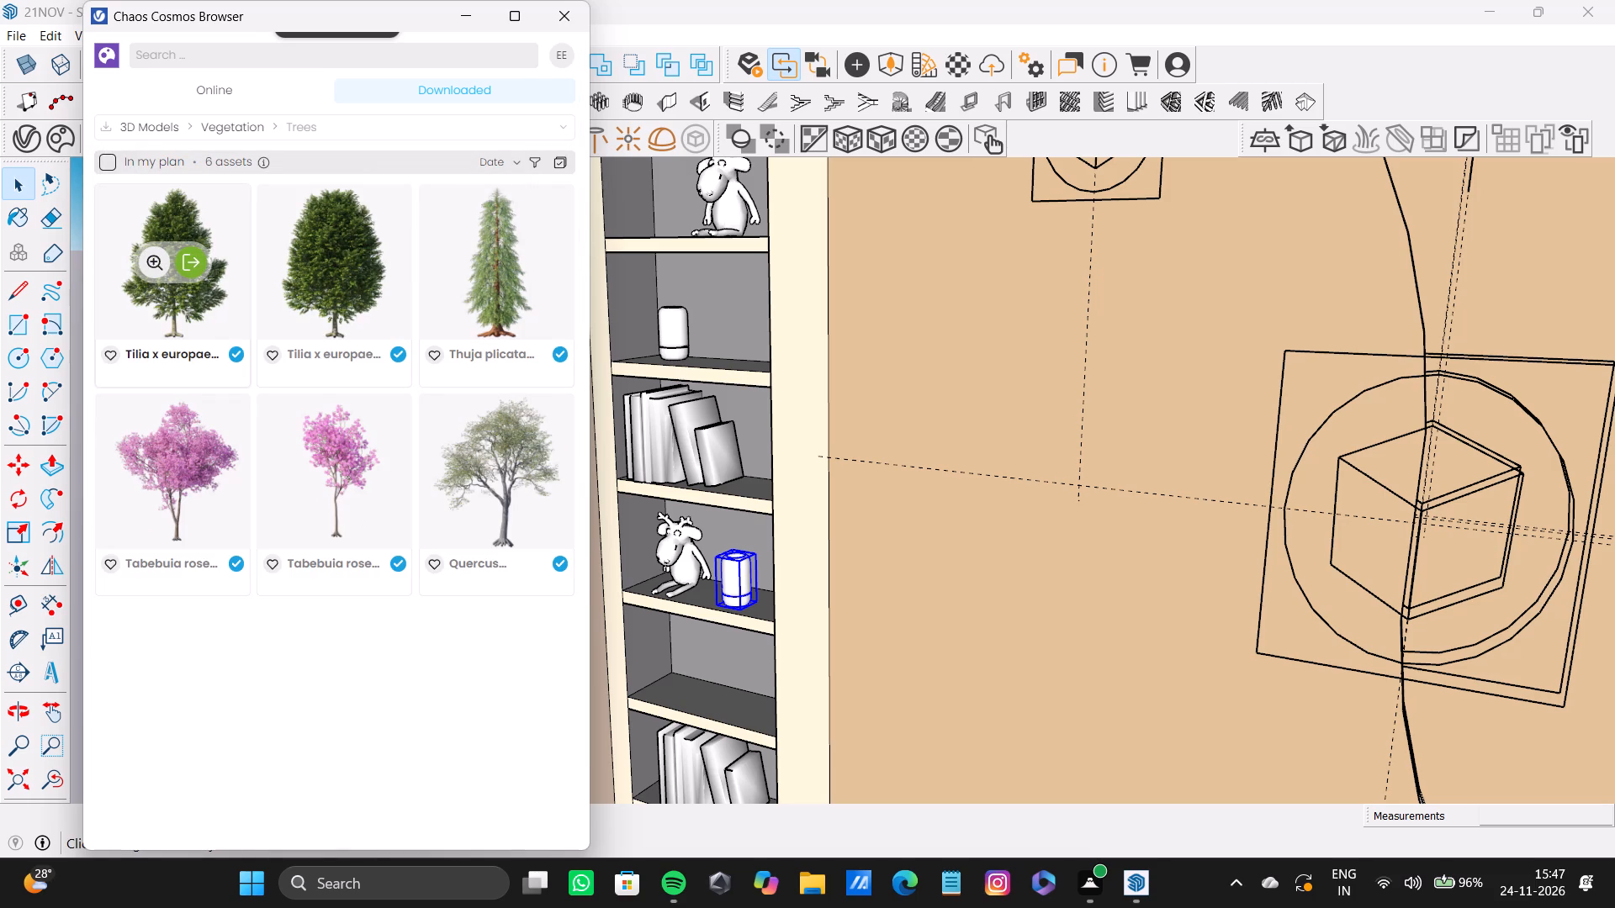
{"action": "left_click", "coordinate": [336, 119]}
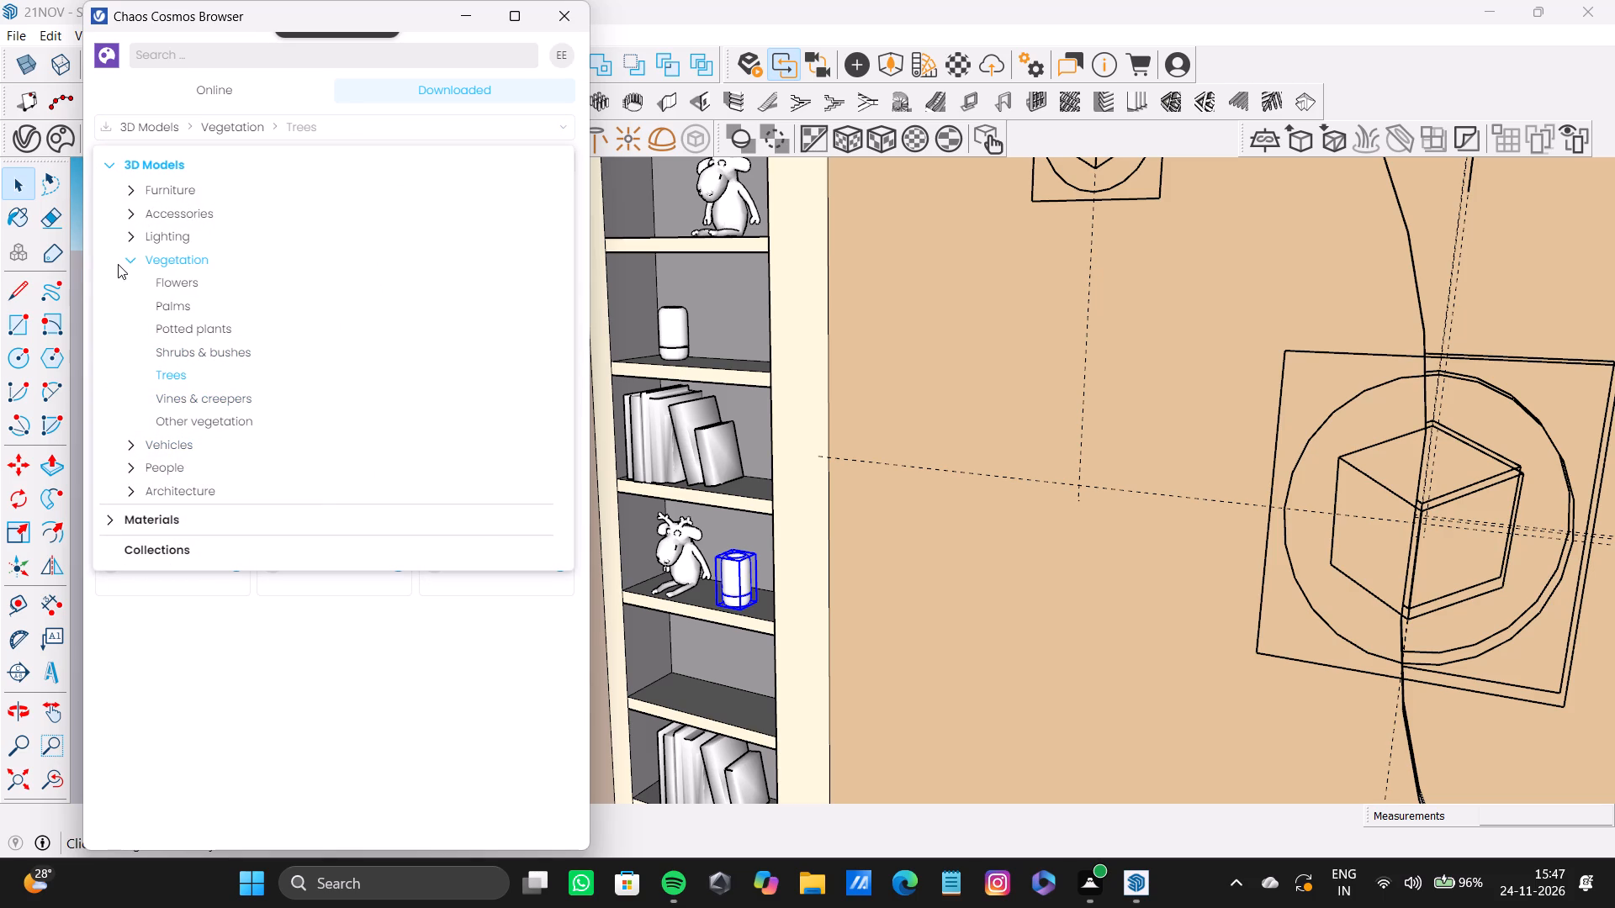
{"action": "left_click", "coordinate": [193, 325]}
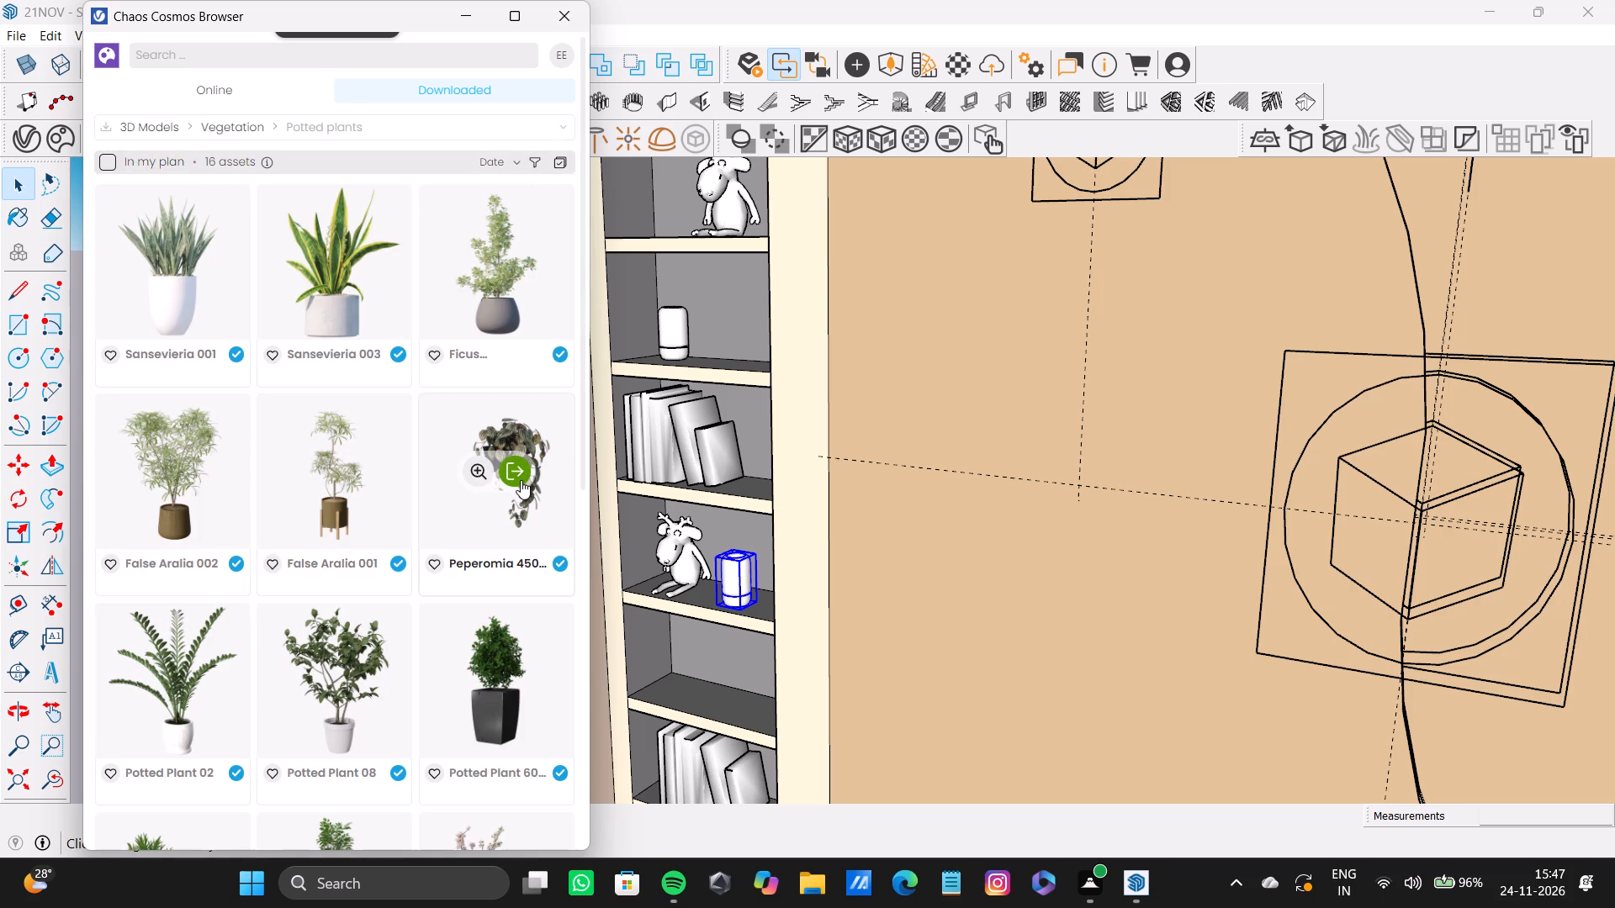
Import the Peperomia potted plant and place it on the niche's top shelf, above the upper books.
{"action": "left_click", "coordinate": [521, 480]}
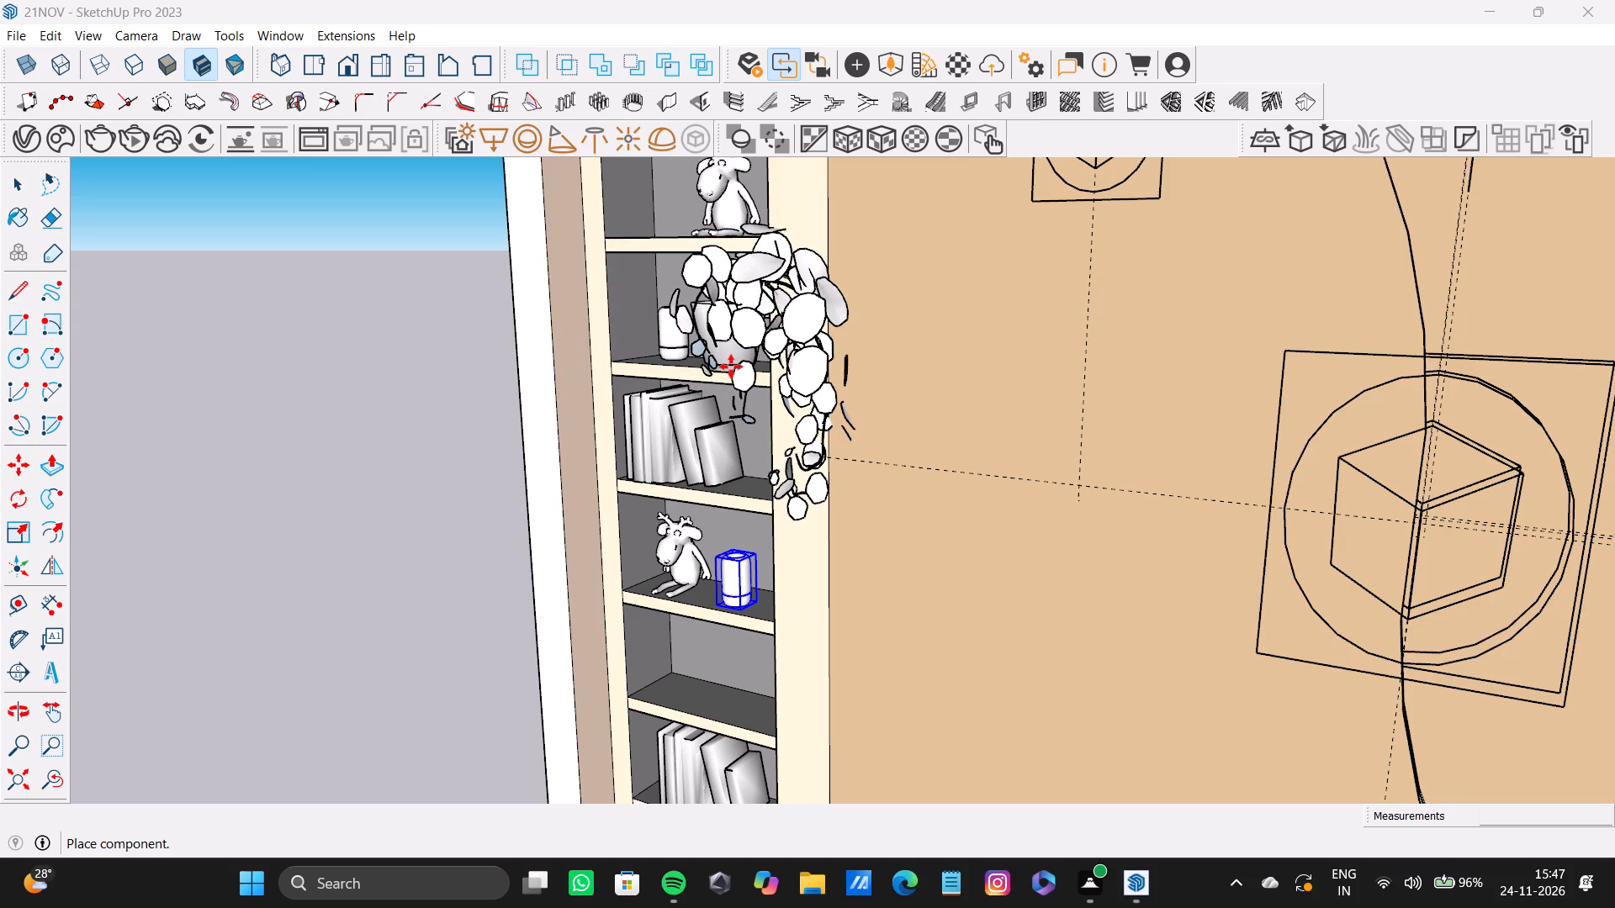
{"action": "scroll", "coordinate": [708, 362], "scroll_direction": "down", "scroll_amount": 4}
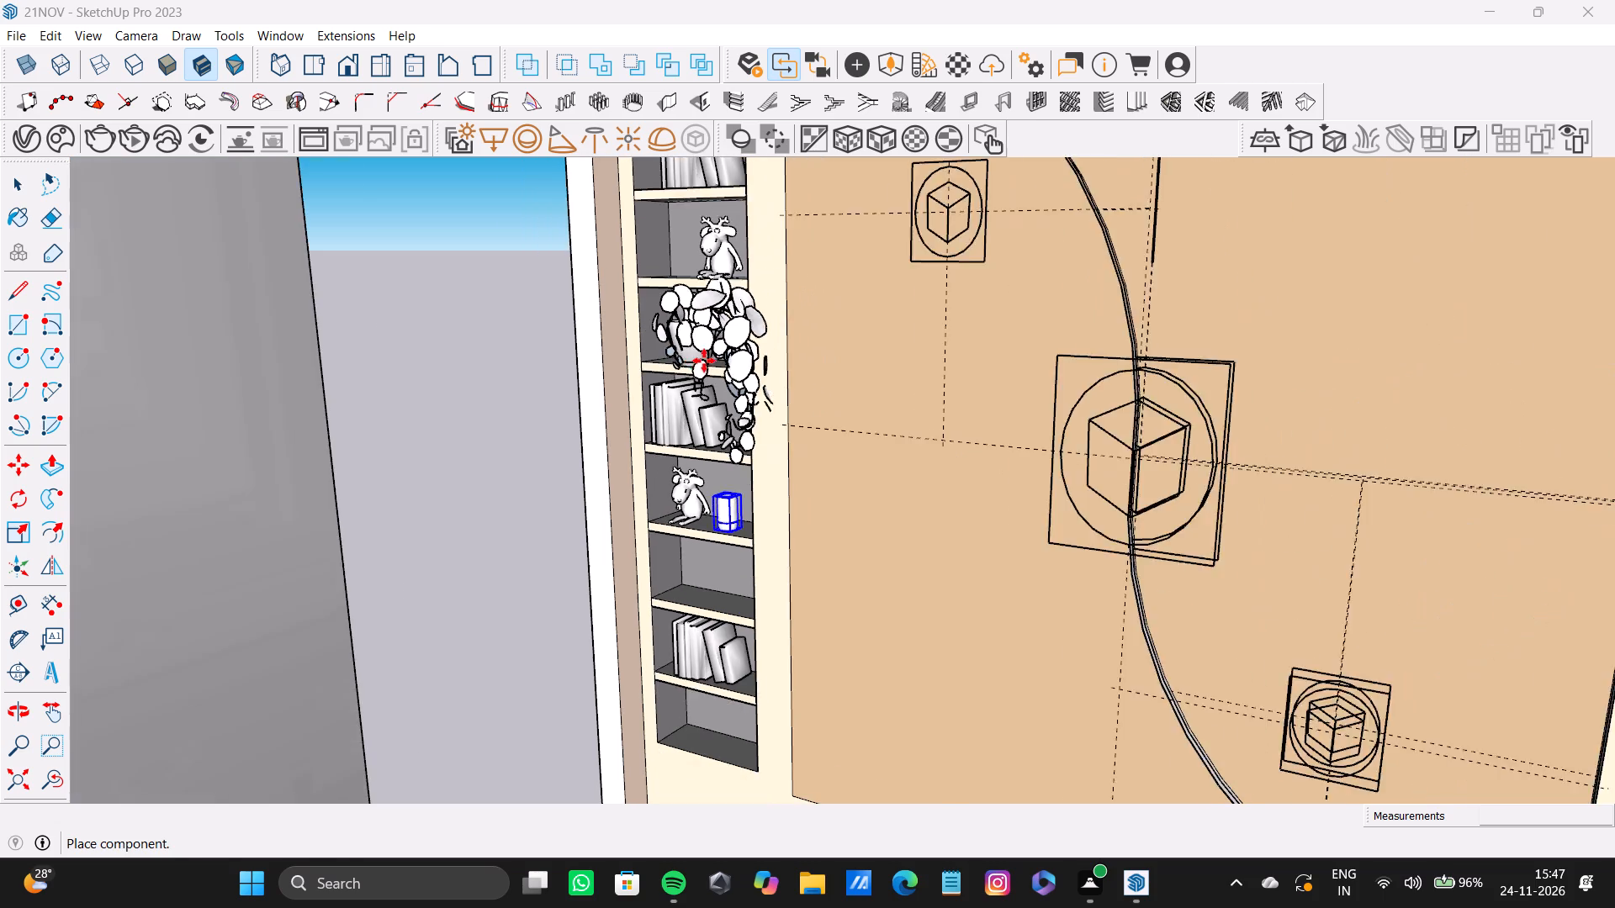
{"action": "scroll", "coordinate": [704, 361], "scroll_direction": "down", "scroll_amount": 1}
{"action": "middle_click_drag", "start_coordinate": [704, 360], "coordinate": [691, 337]}
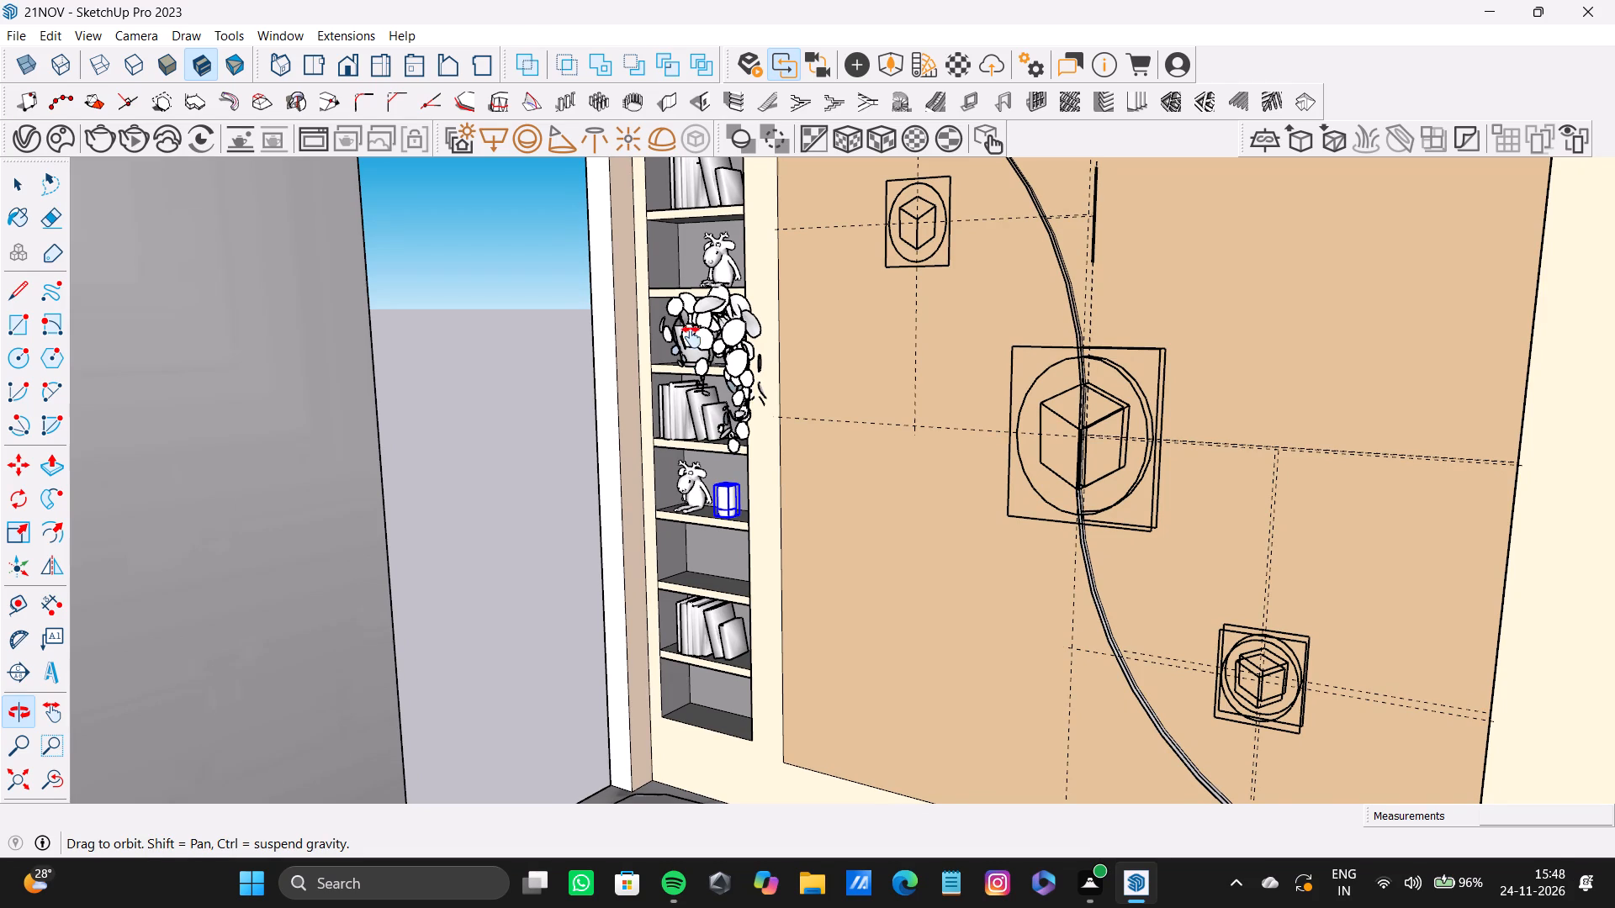
{"action": "middle_click_drag", "start_coordinate": [691, 337], "coordinate": [634, 598]}
{"action": "scroll", "coordinate": [578, 499], "scroll_direction": "up", "scroll_amount": 12}
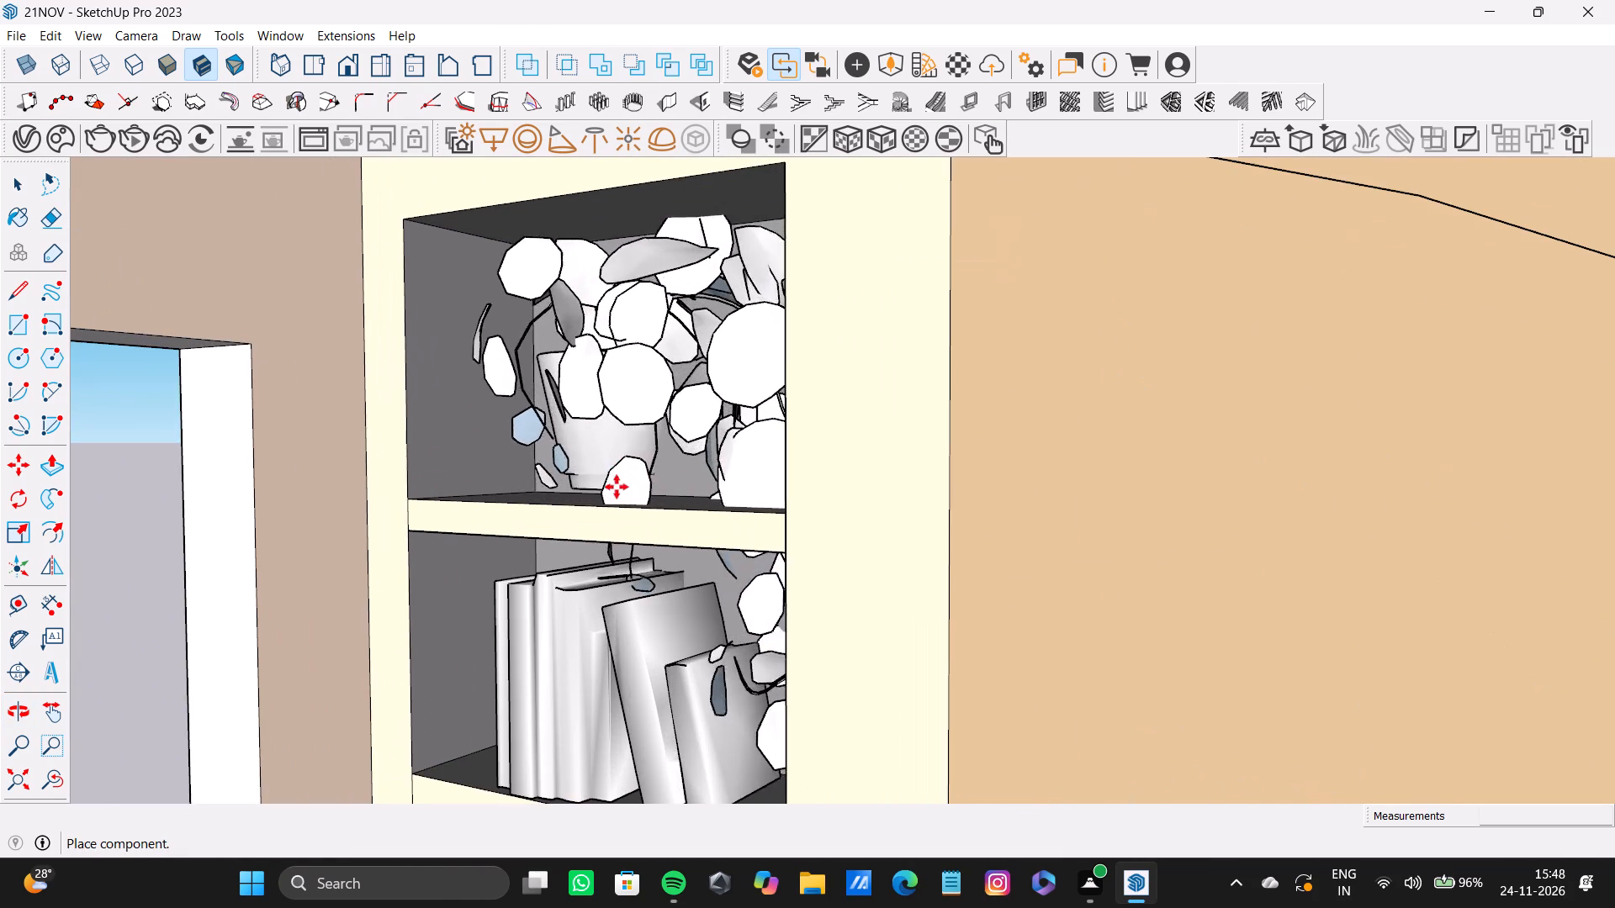
{"action": "left_click", "coordinate": [626, 504]}
{"action": "key", "text": "space"}
Scale the Peperomia plant down uniformly from its top corner by a factor of about 0.82.
{"action": "middle_click_drag", "start_coordinate": [707, 467], "coordinate": [882, 556]}
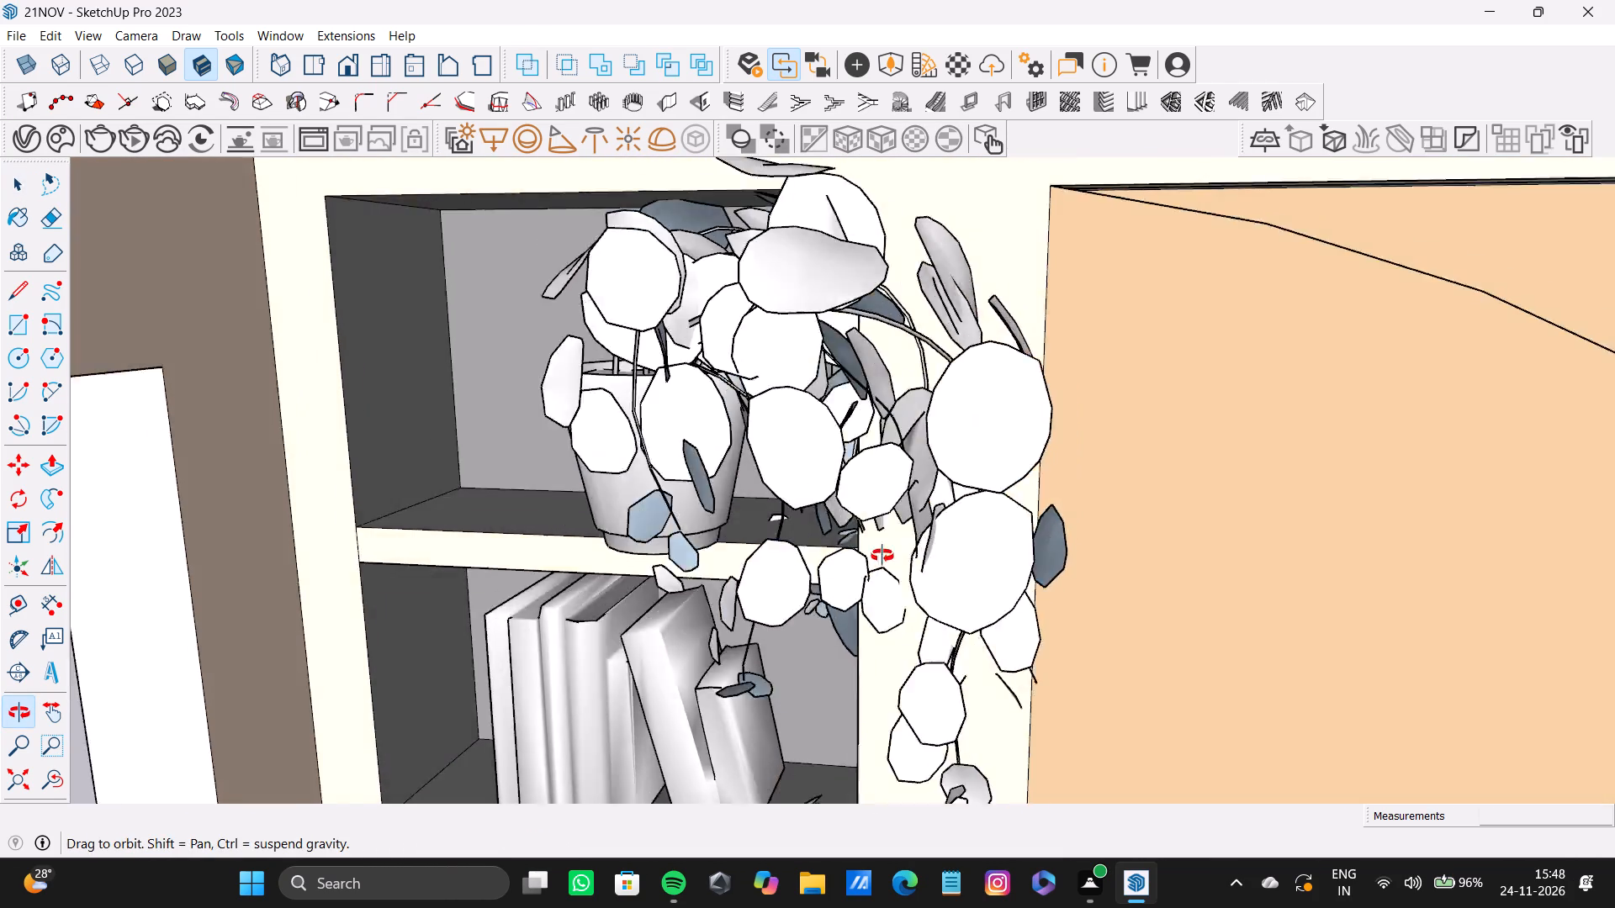
{"action": "middle_click_drag", "start_coordinate": [882, 556], "coordinate": [875, 598]}
{"action": "middle_click_drag", "start_coordinate": [891, 582], "coordinate": [491, 542]}
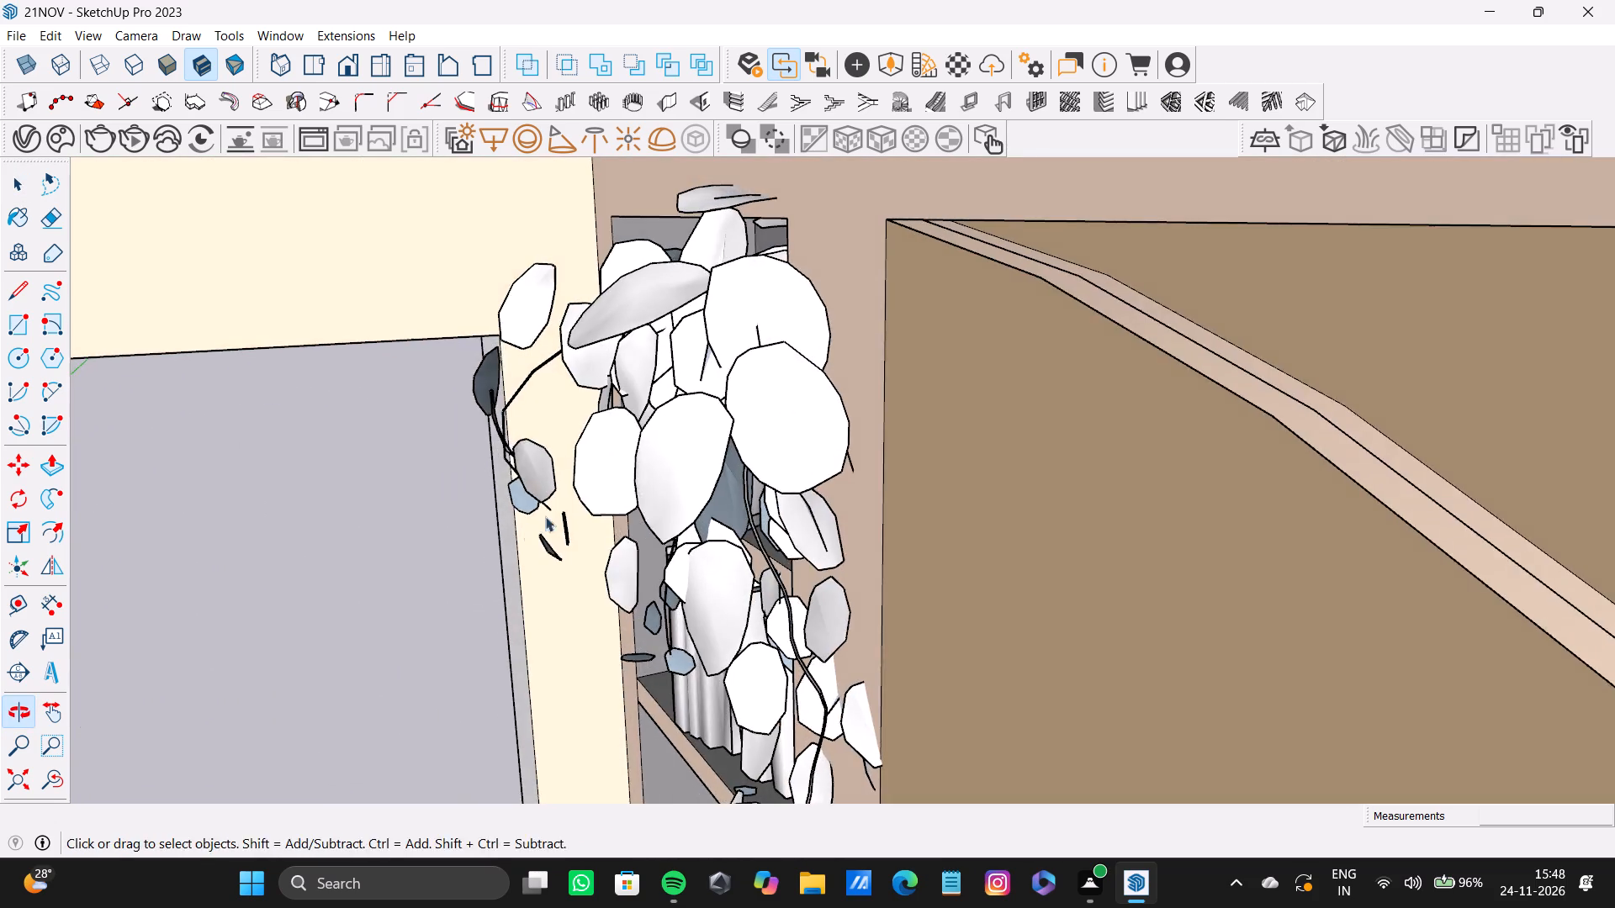
{"action": "middle_click_drag", "start_coordinate": [585, 515], "coordinate": [720, 490]}
{"action": "left_click", "coordinate": [706, 406]}
{"action": "key", "text": "s"}
{"action": "scroll", "coordinate": [665, 355], "scroll_direction": "down", "scroll_amount": 5}
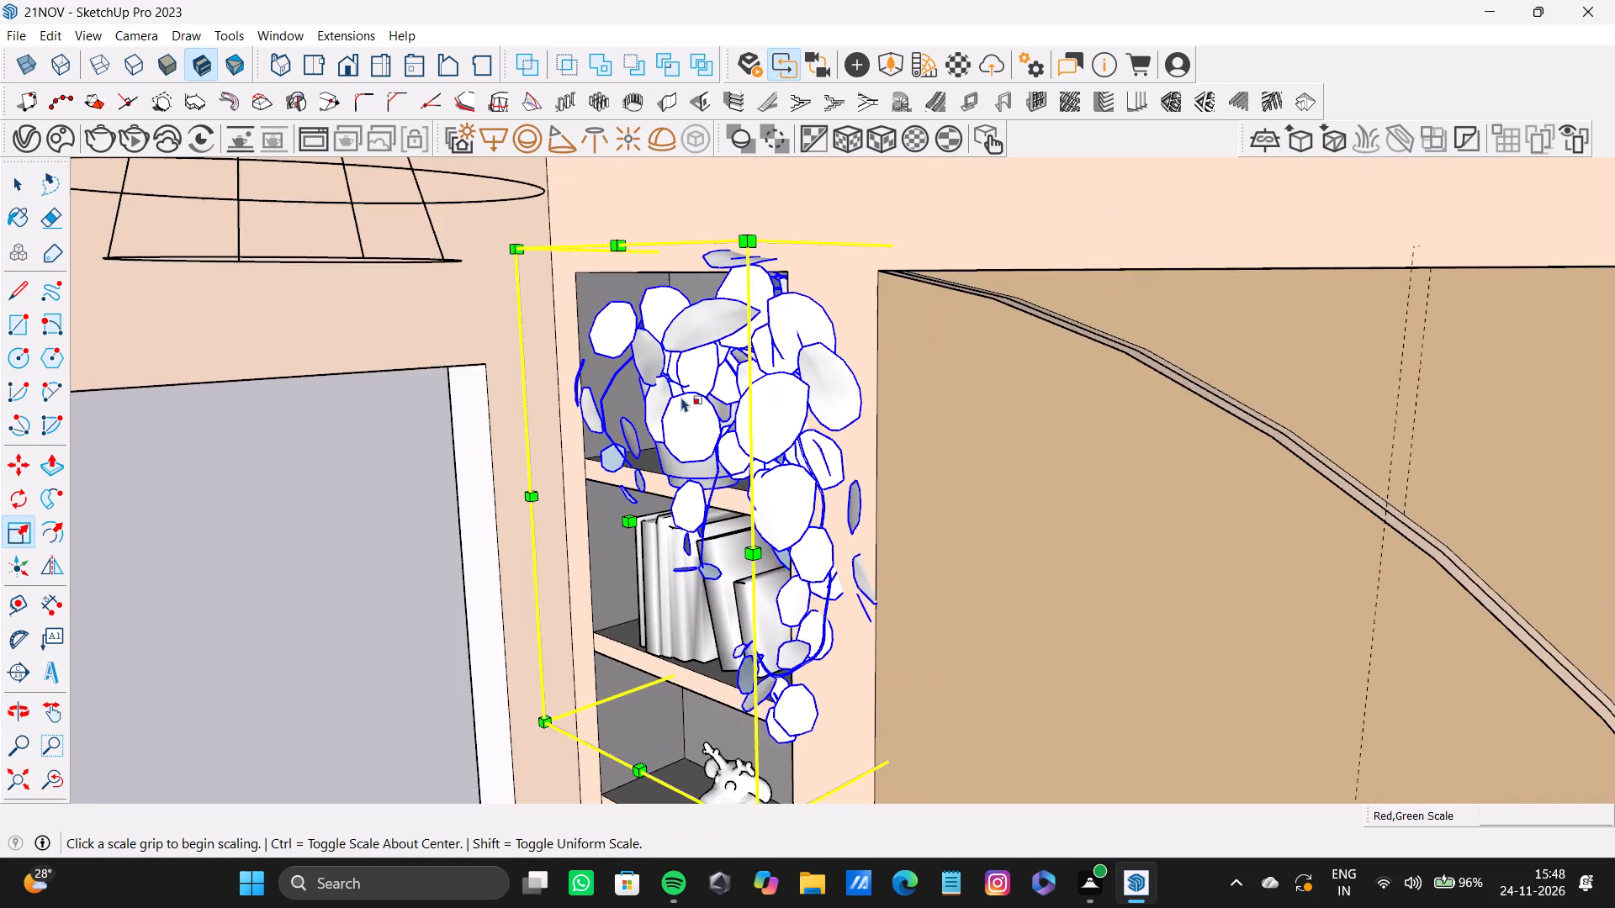
{"action": "scroll", "coordinate": [713, 439], "scroll_direction": "down", "scroll_amount": 3}
{"action": "middle_click_drag", "start_coordinate": [713, 441], "coordinate": [696, 390]}
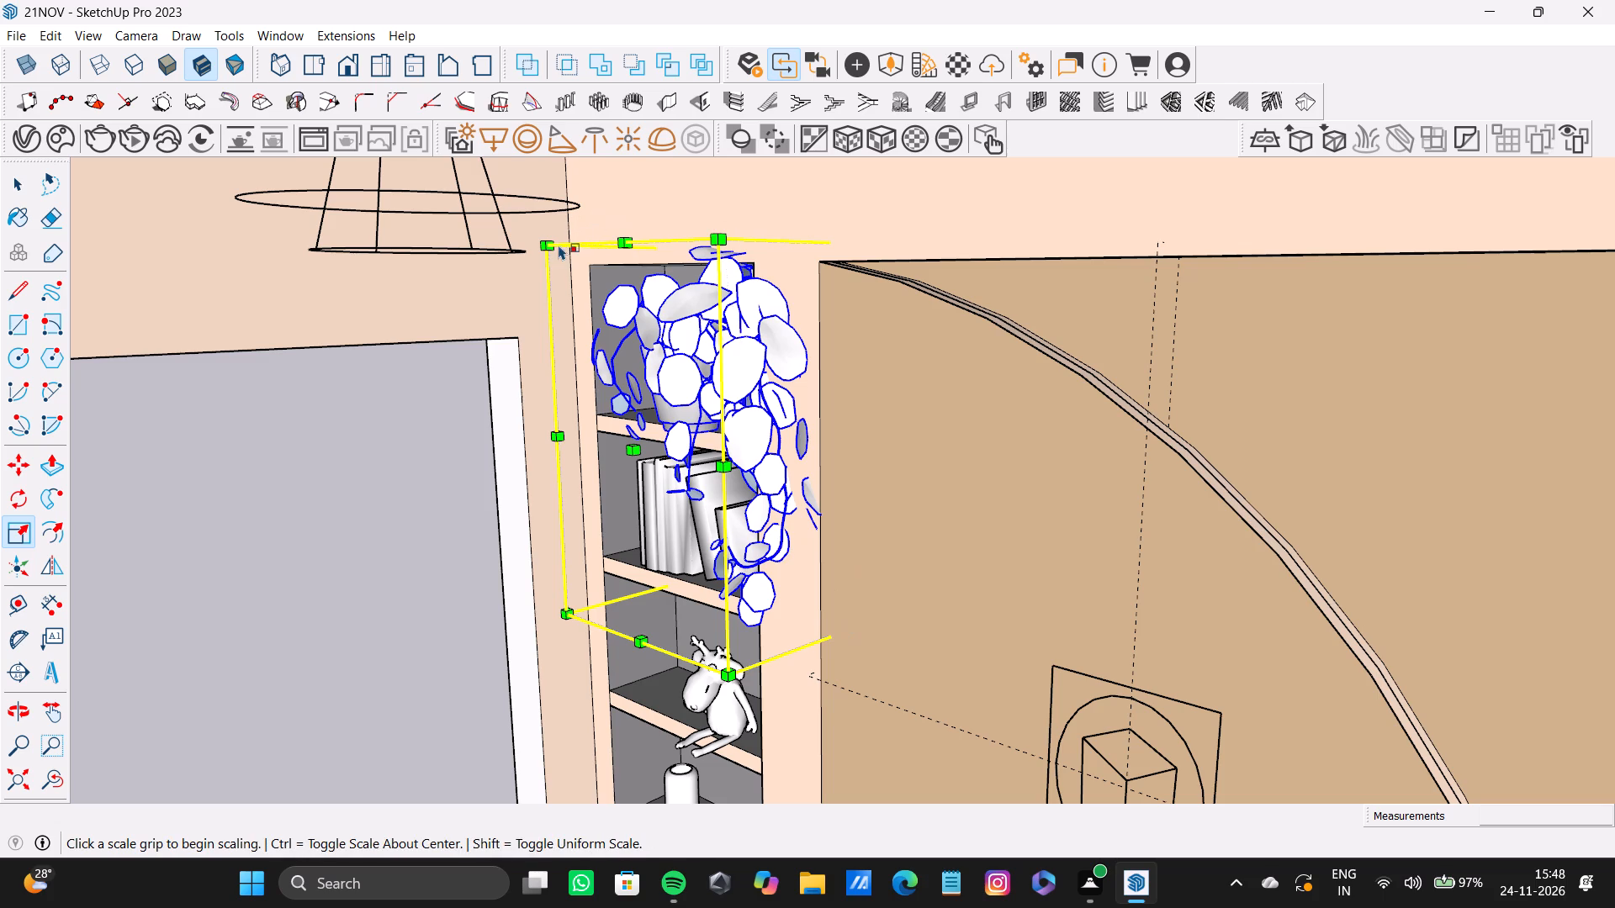
{"action": "left_click_drag", "start_coordinate": [544, 240], "coordinate": [645, 293]}
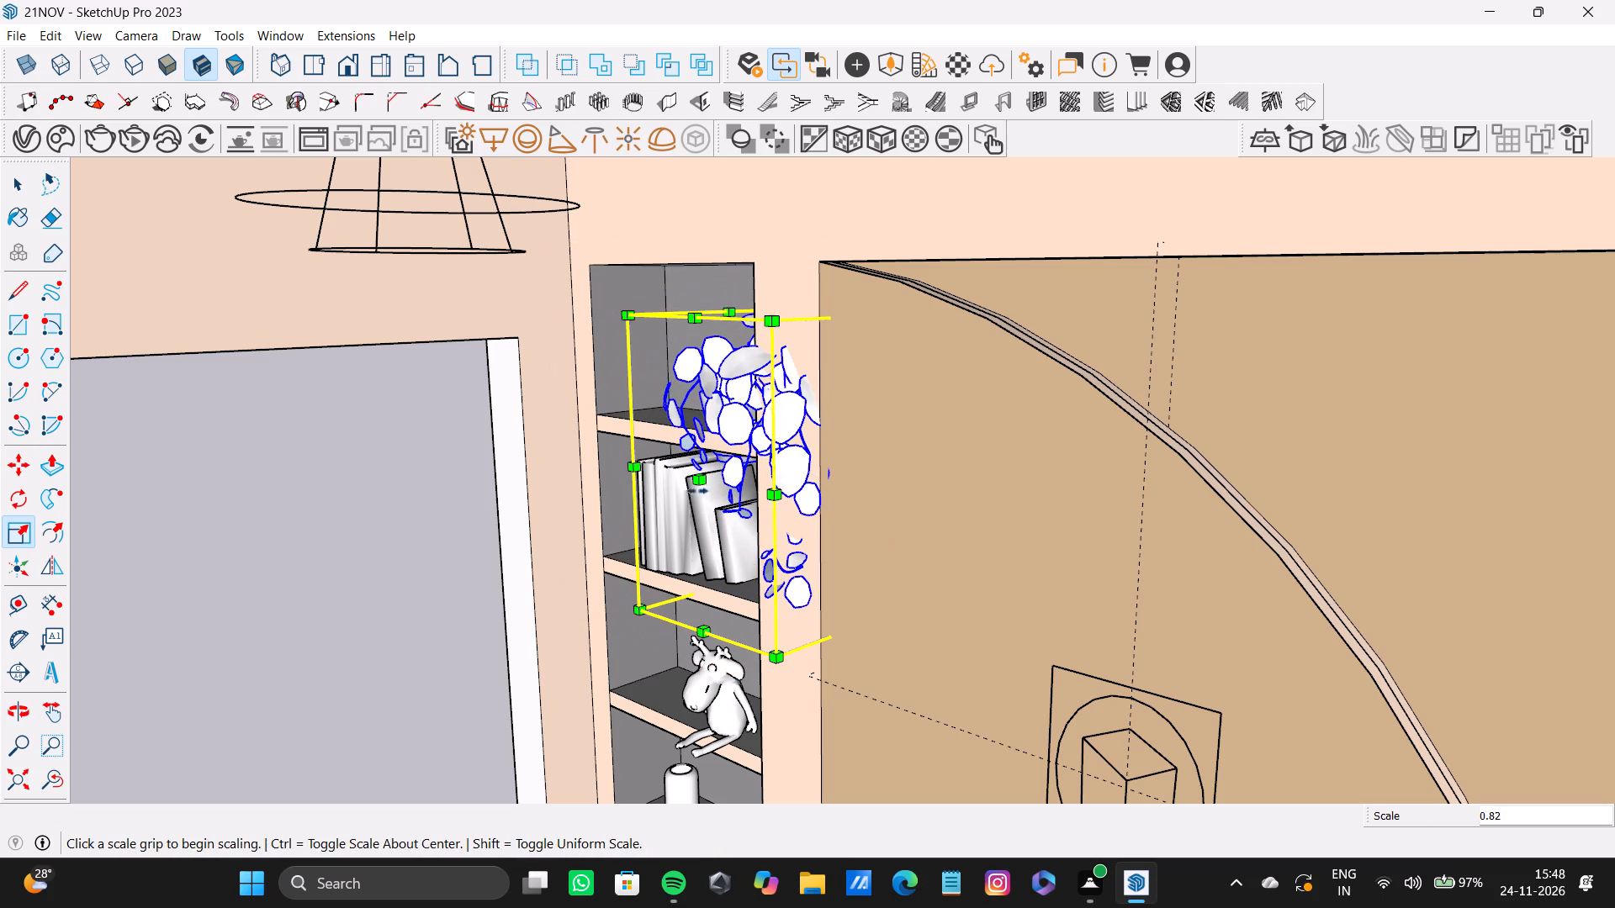
{"action": "key", "text": "space"}
Move the Peperomia plant about 2 3/8" sideways, farther into the niche's top compartment.
{"action": "left_click", "coordinate": [740, 367]}
{"action": "key", "text": "m"}
{"action": "left_click_drag", "start_coordinate": [740, 412], "coordinate": [709, 399]}
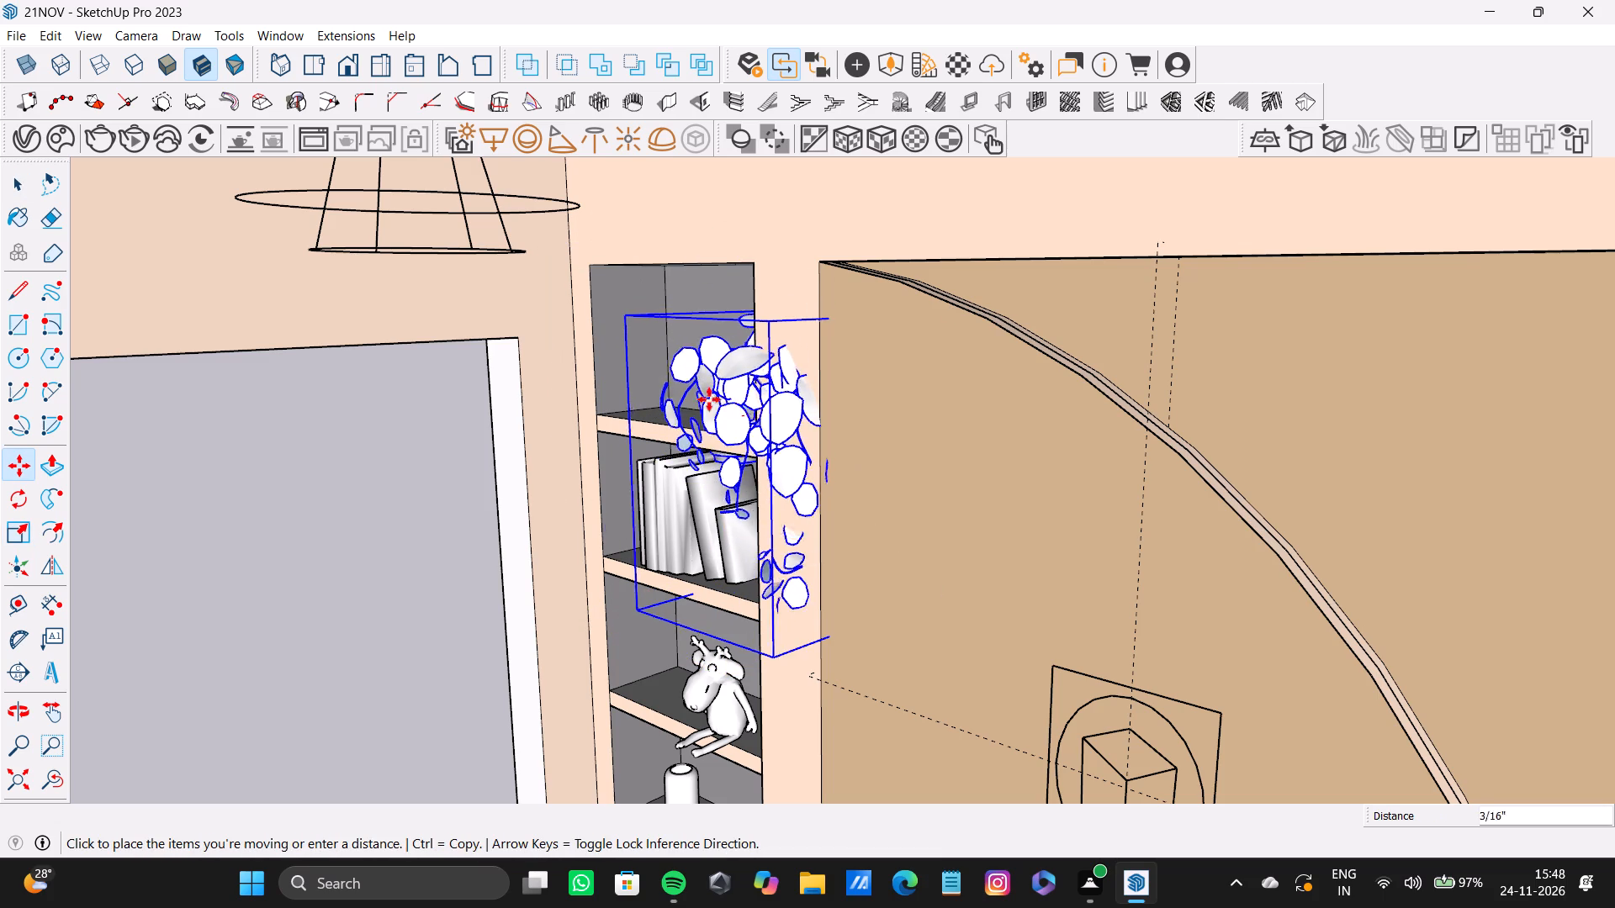
{"action": "left_click_drag", "start_coordinate": [709, 399], "coordinate": [707, 415]}
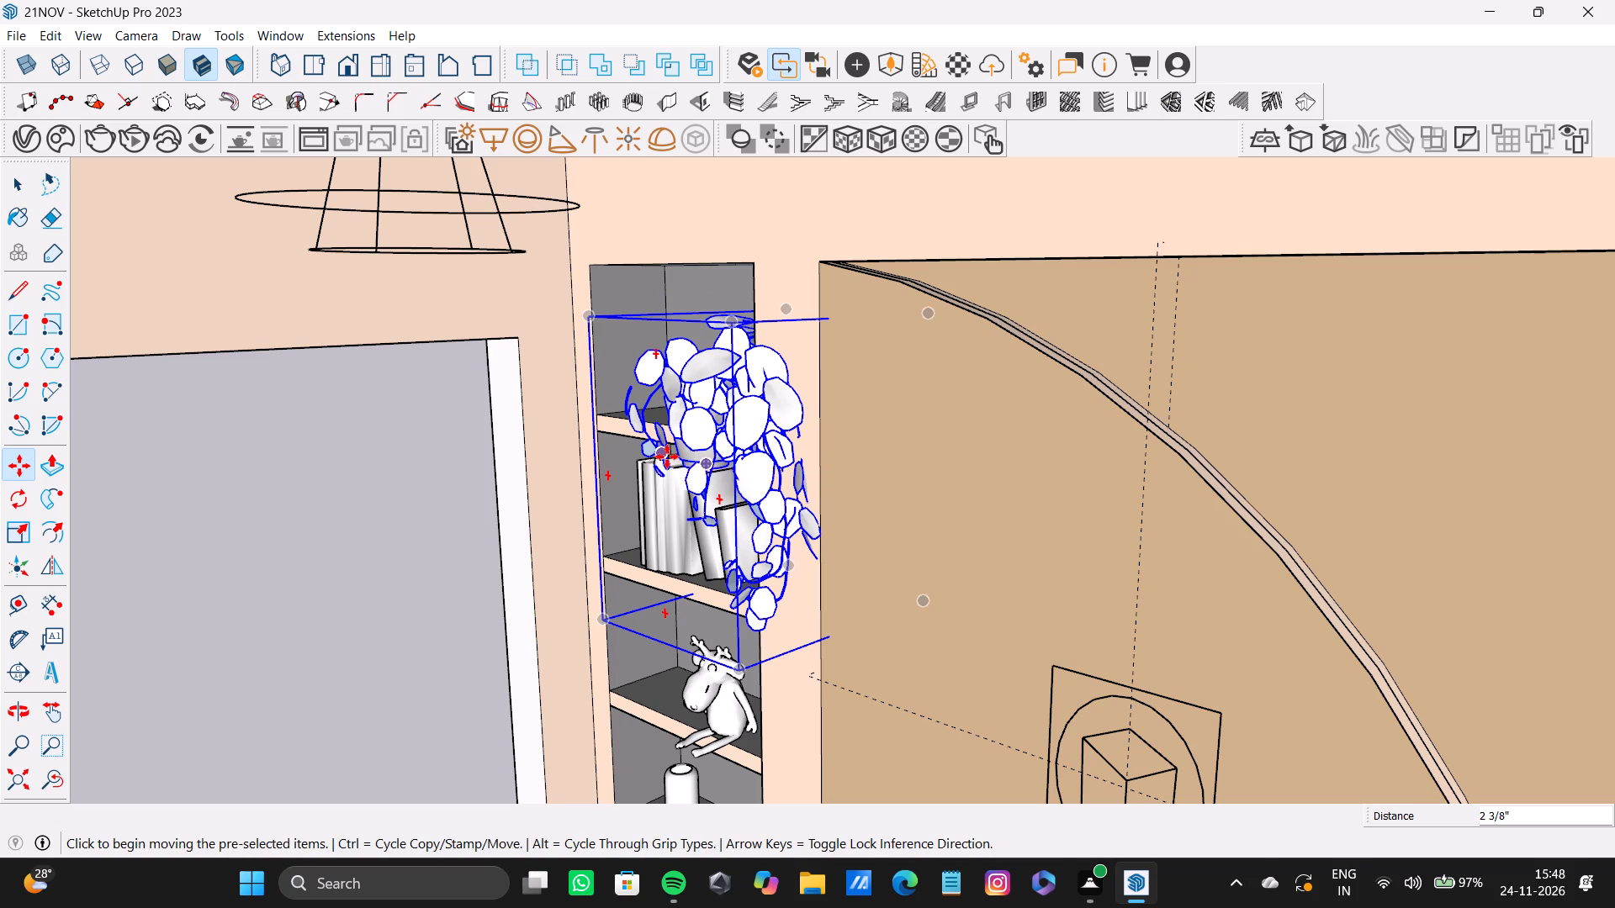
Raise the Peperomia plant vertically so its pot base rests on the niche's top shelf, above the upper books.
{"action": "scroll", "coordinate": [723, 521], "scroll_direction": "up", "scroll_amount": 10}
{"action": "middle_click_drag", "start_coordinate": [675, 471], "coordinate": [821, 442]}
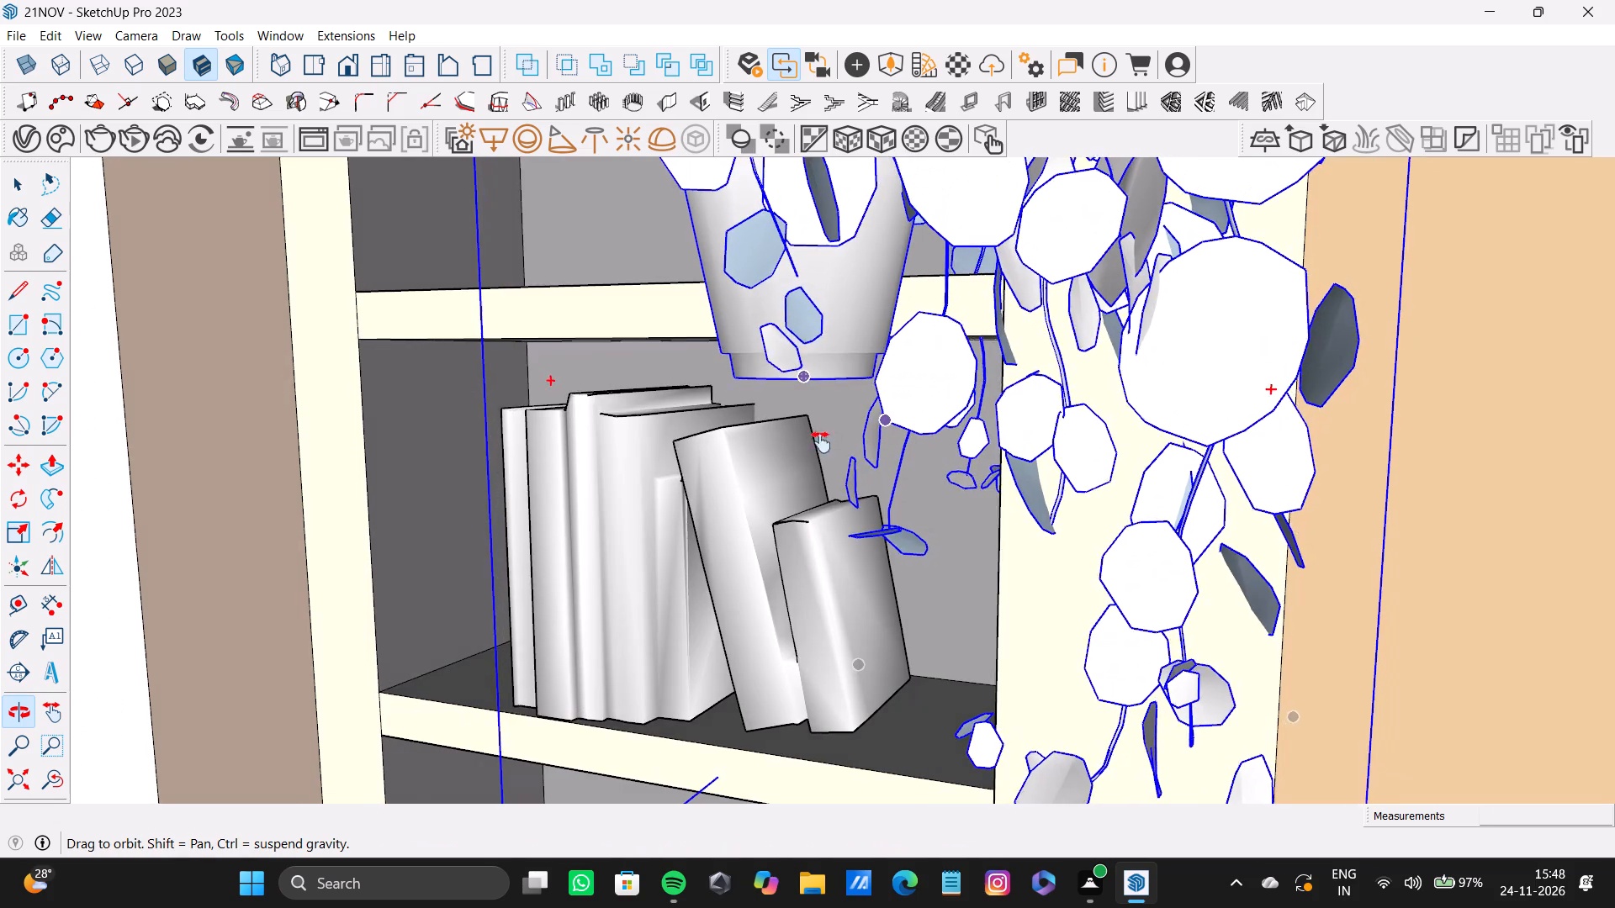
{"action": "middle_click_drag", "start_coordinate": [821, 442], "coordinate": [704, 641]}
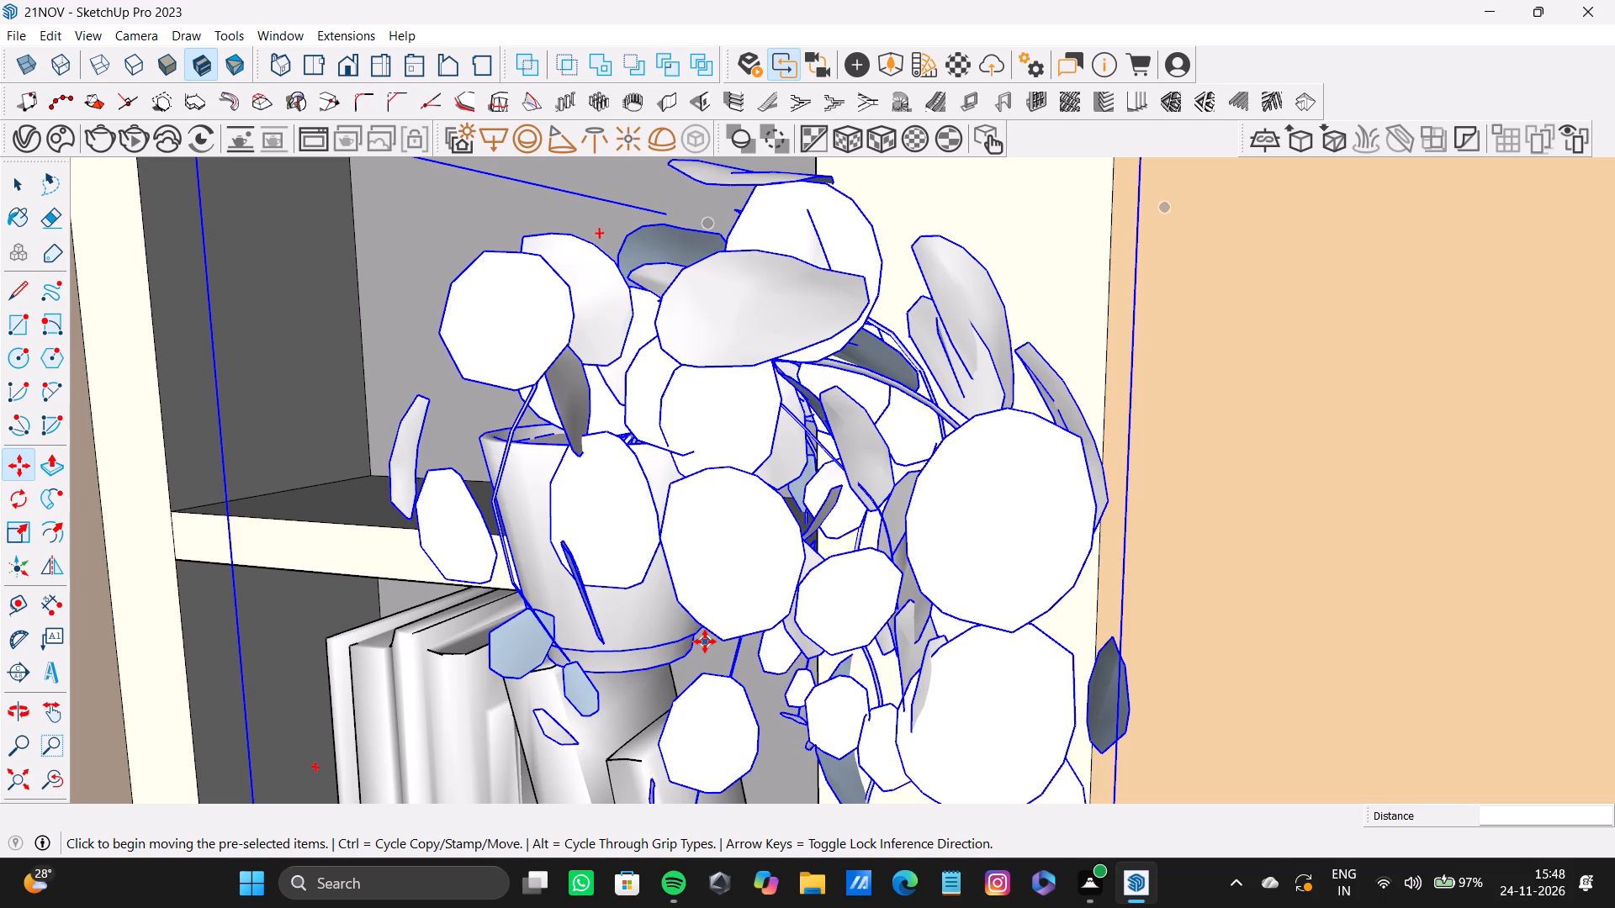
{"action": "scroll", "coordinate": [680, 560], "scroll_direction": "down", "scroll_amount": 1}
{"action": "scroll", "coordinate": [621, 499], "scroll_direction": "down", "scroll_amount": 8}
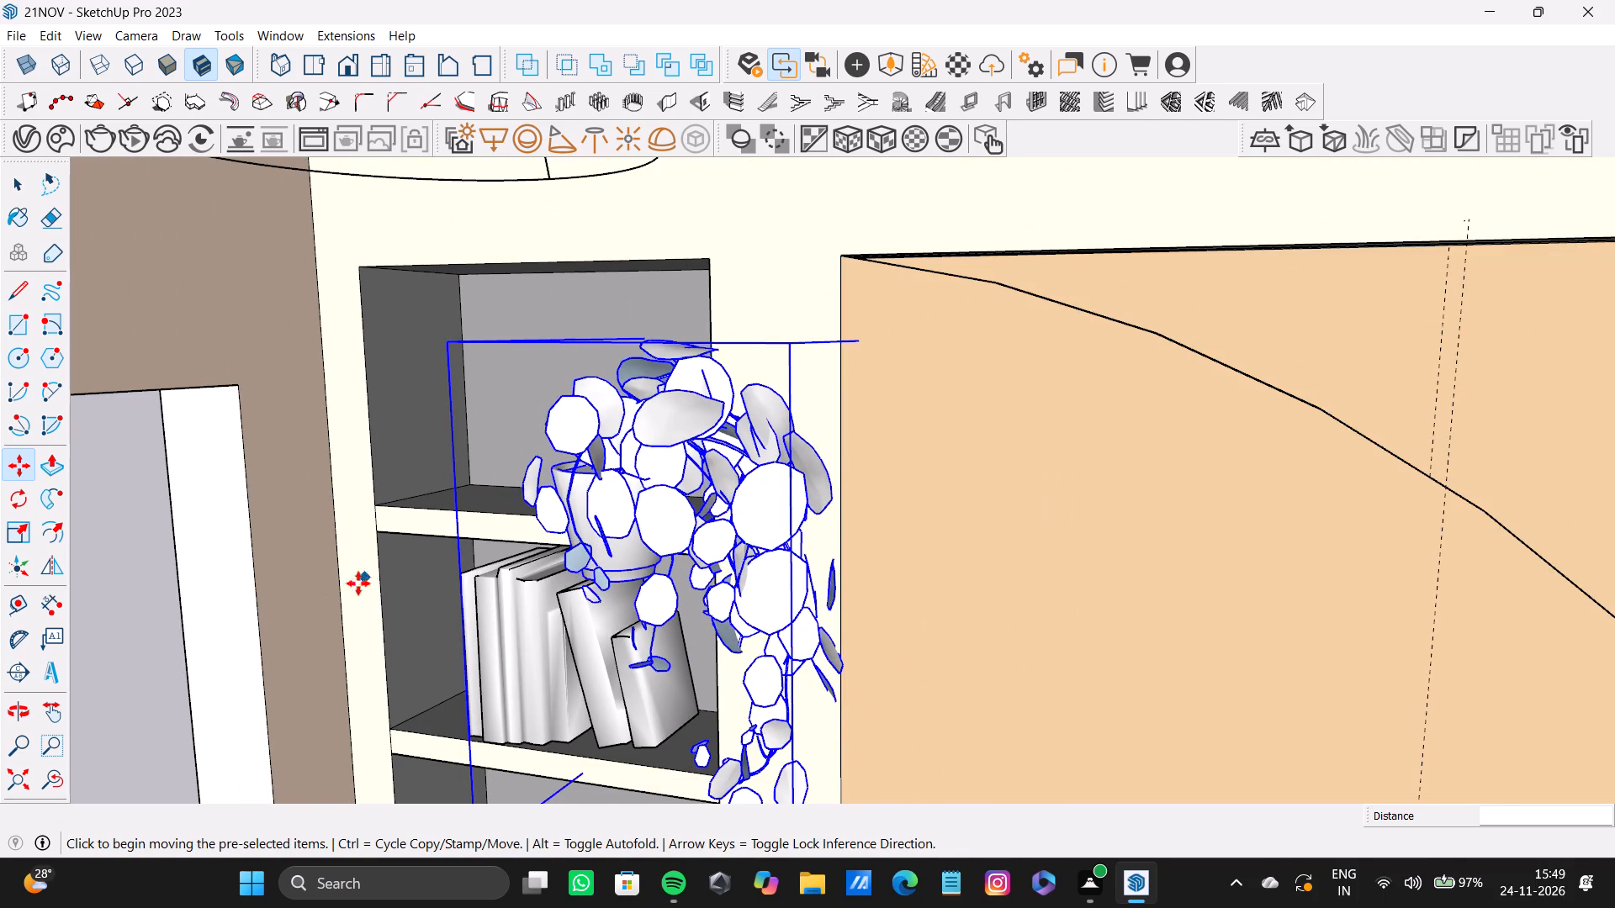
{"action": "scroll", "coordinate": [368, 586], "scroll_direction": "down", "scroll_amount": 6}
{"action": "middle_click_drag", "start_coordinate": [413, 589], "coordinate": [588, 527]}
{"action": "scroll", "coordinate": [451, 603], "scroll_direction": "up", "scroll_amount": 8}
{"action": "middle_click_drag", "start_coordinate": [439, 620], "coordinate": [501, 546], "text": "shift"}
{"action": "scroll", "coordinate": [542, 523], "scroll_direction": "up", "scroll_amount": 4}
{"action": "left_click", "coordinate": [551, 535]}
{"action": "scroll", "coordinate": [516, 449], "scroll_direction": "up", "scroll_amount": 6}
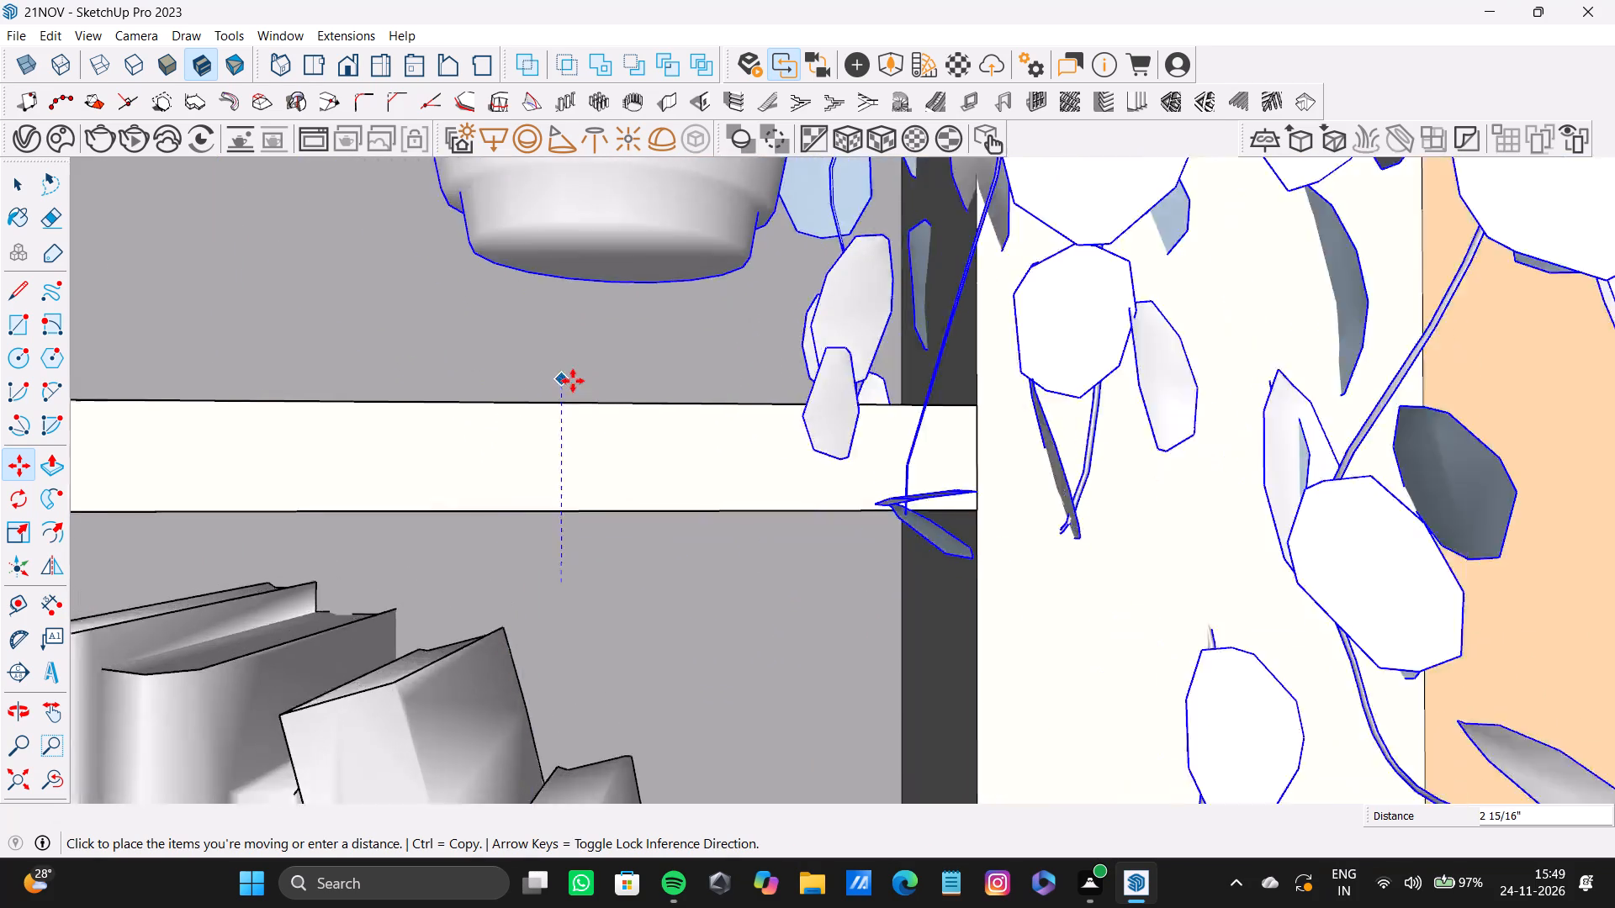
{"action": "middle_click_drag", "start_coordinate": [575, 381], "coordinate": [477, 545]}
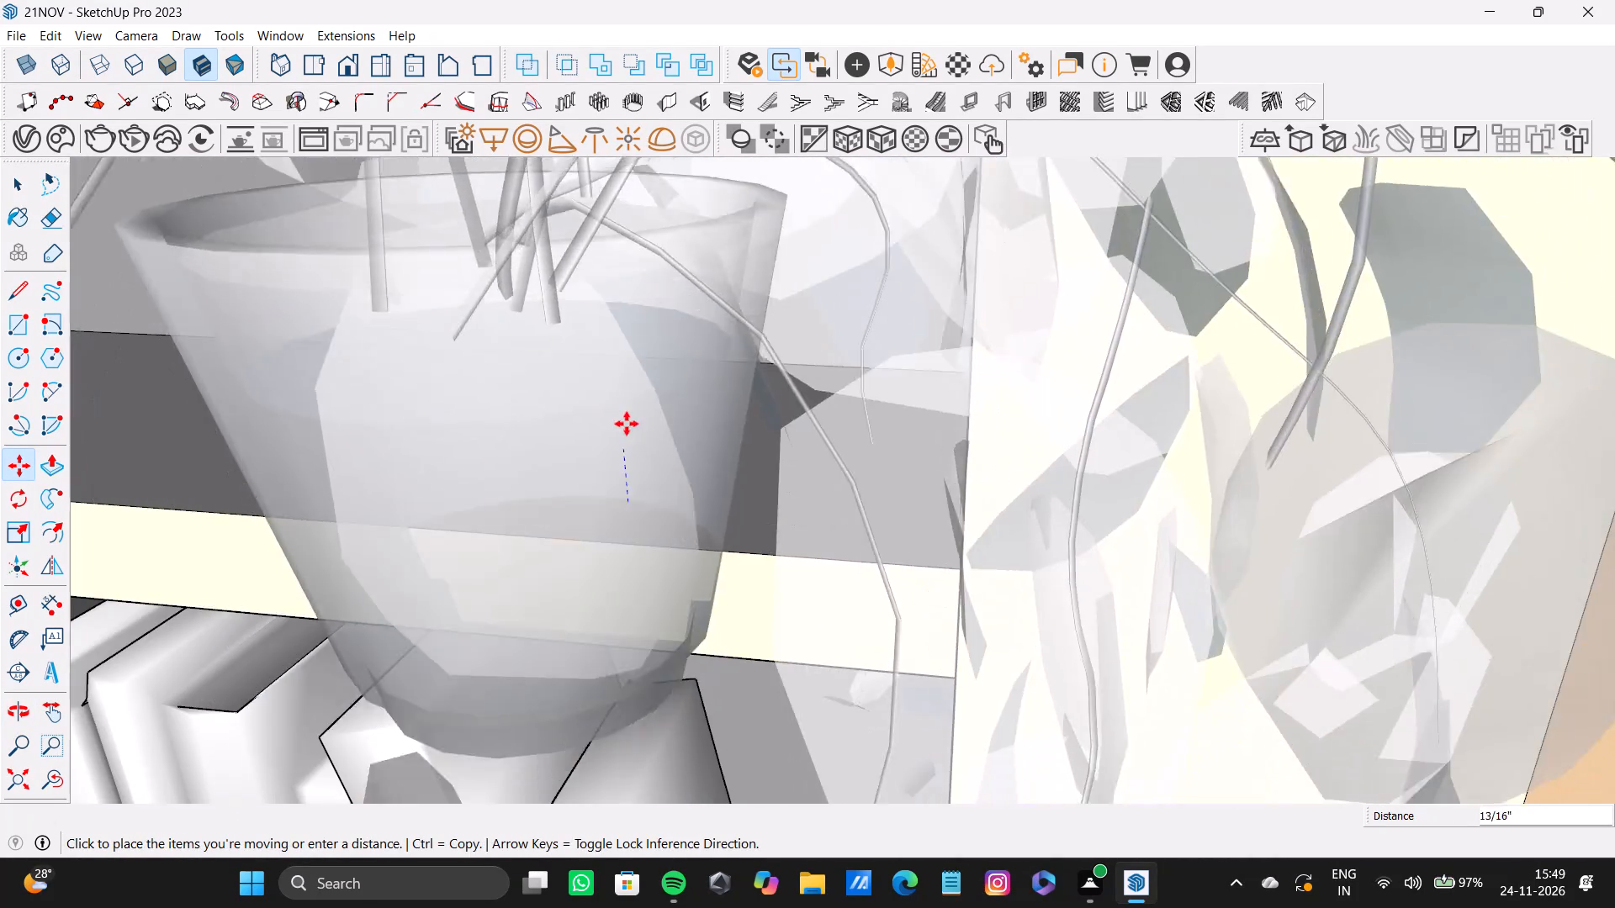
{"action": "left_click", "coordinate": [655, 314]}
{"action": "key", "text": "space"}
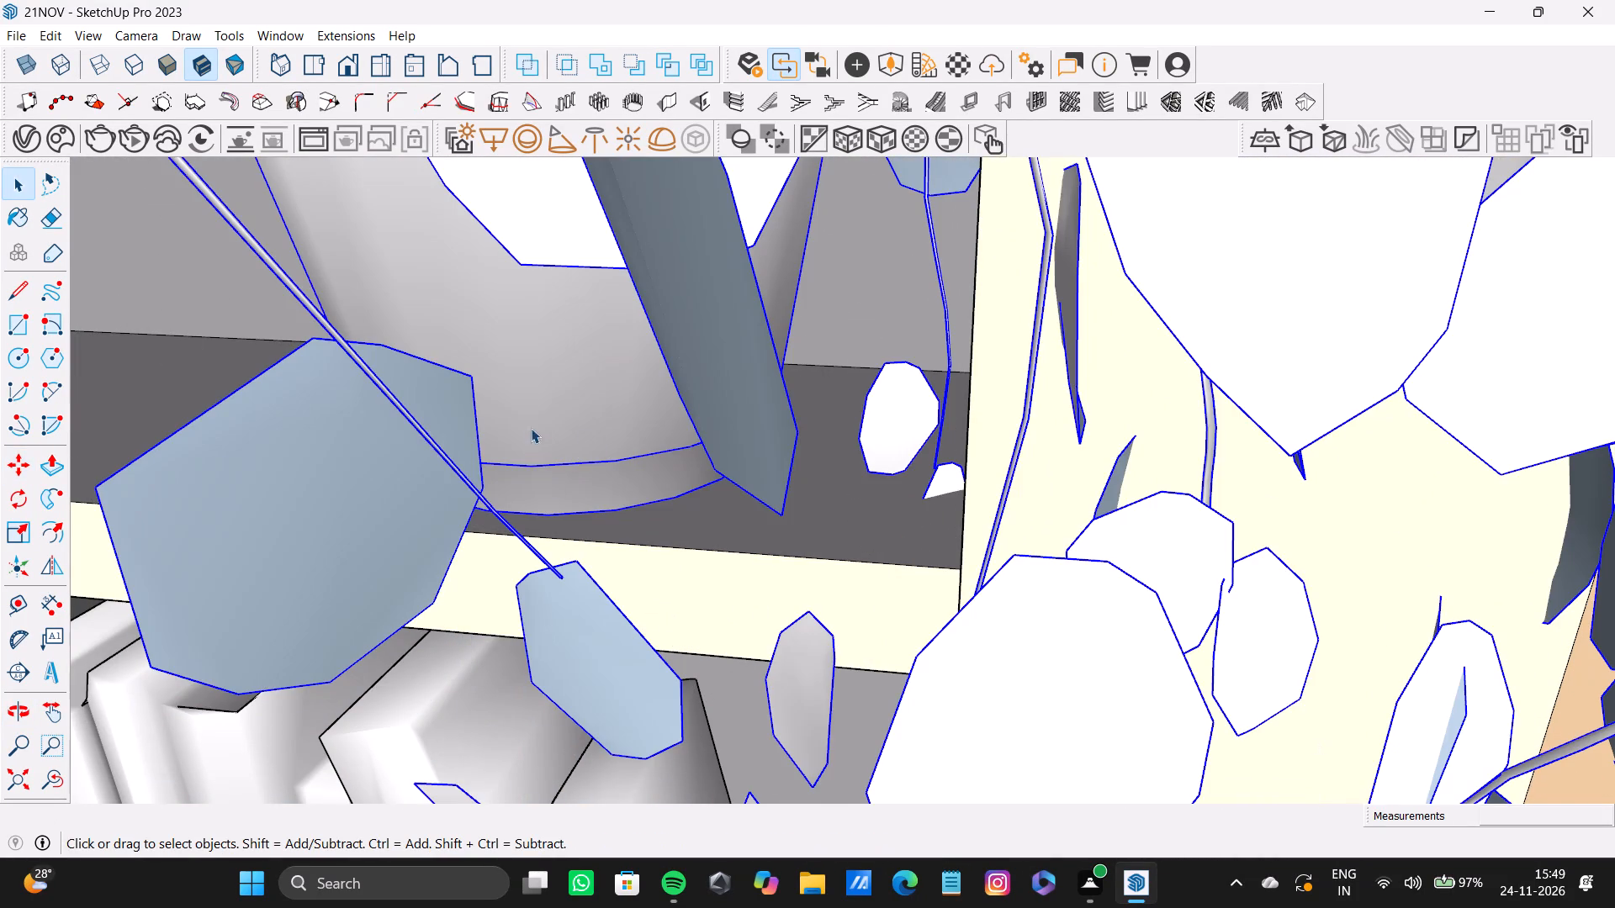
Move the Peperomia plant about 2 3/16" toward the front edge of the top shelf.
{"action": "scroll", "coordinate": [446, 437], "scroll_direction": "down", "scroll_amount": 15}
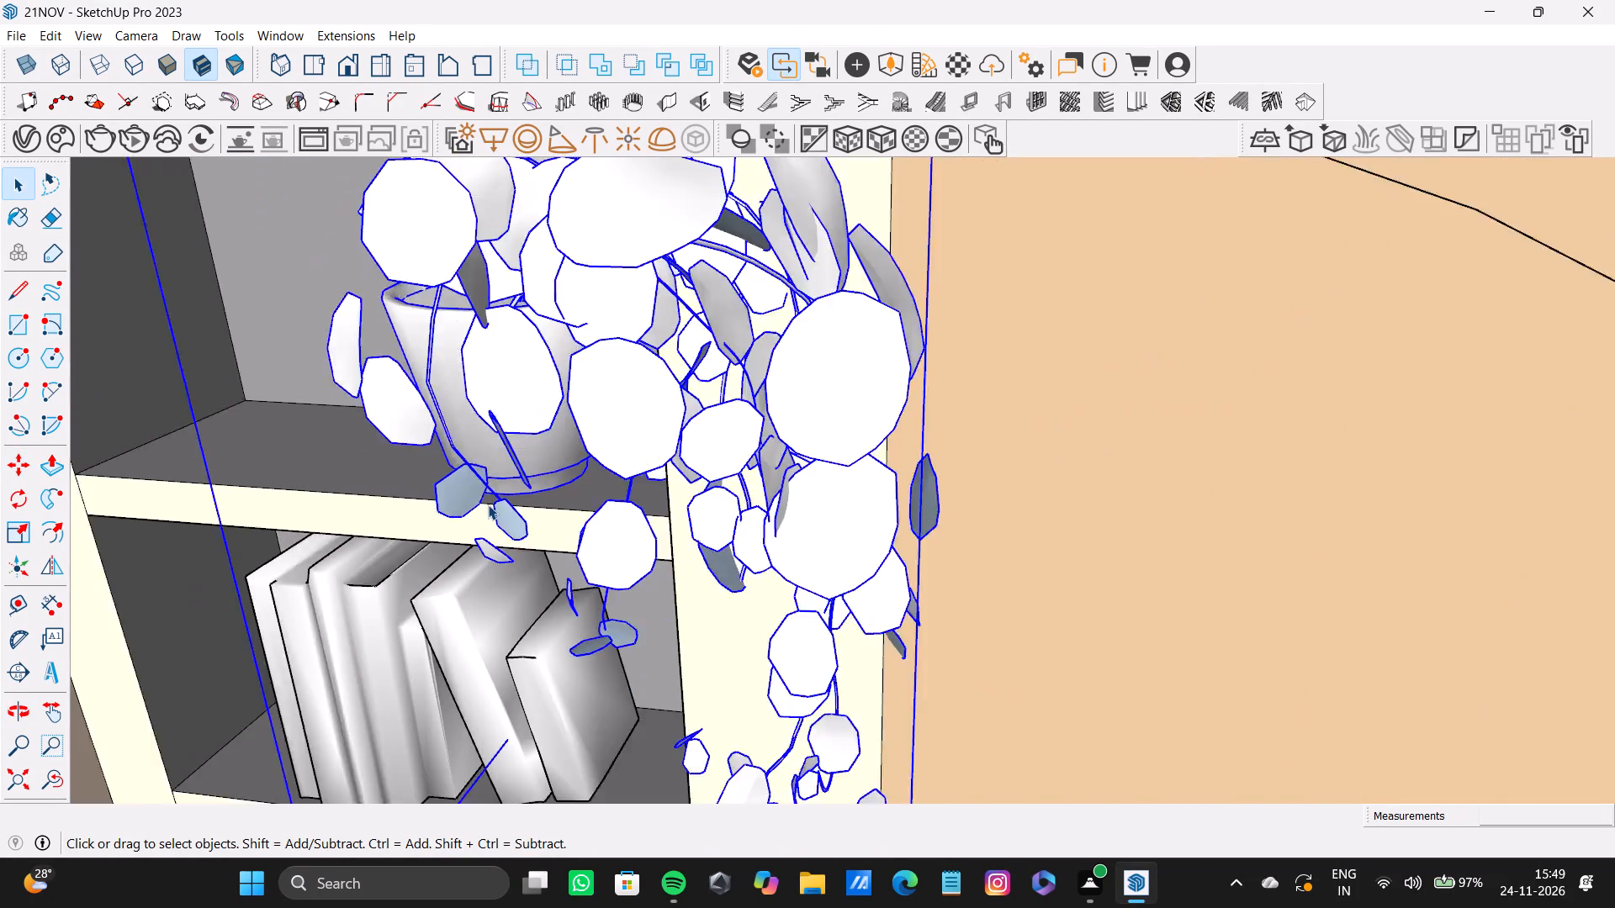
{"action": "scroll", "coordinate": [488, 504], "scroll_direction": "down", "scroll_amount": 3}
{"action": "middle_click_drag", "start_coordinate": [484, 504], "coordinate": [731, 345], "text": "shift"}
{"action": "scroll", "coordinate": [948, 636], "scroll_direction": "down", "scroll_amount": 4, "text": "shift"}
{"action": "middle_click_drag", "start_coordinate": [950, 619], "coordinate": [824, 431], "text": "shift"}
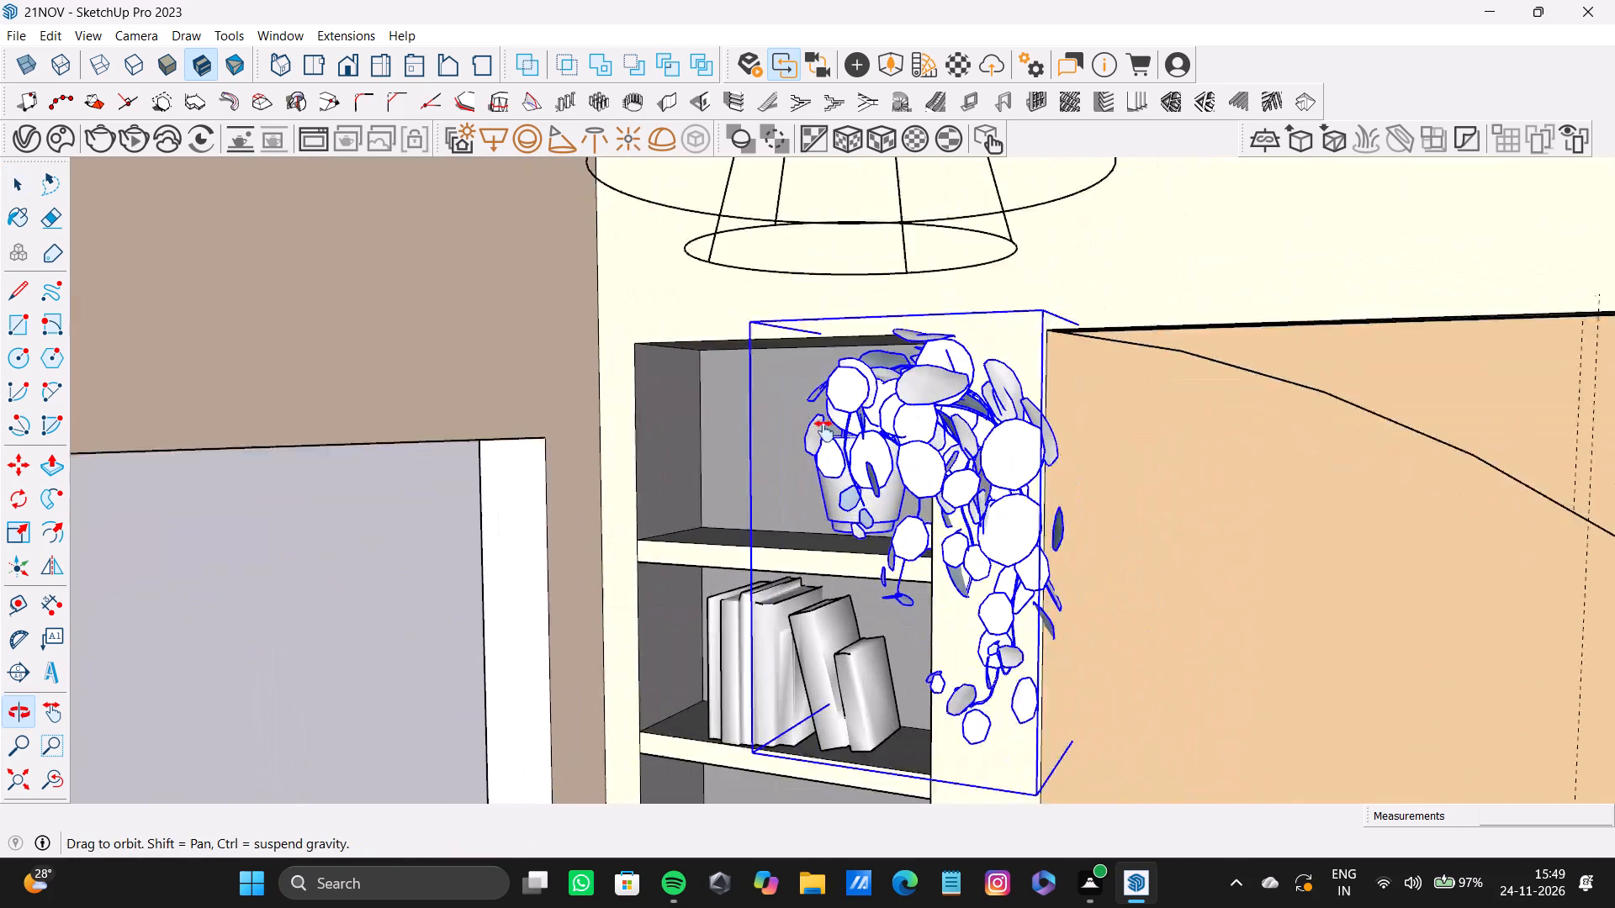
{"action": "middle_click_drag", "start_coordinate": [824, 431], "coordinate": [707, 411], "text": "shift"}
{"action": "scroll", "coordinate": [819, 436], "scroll_direction": "up", "scroll_amount": 5}
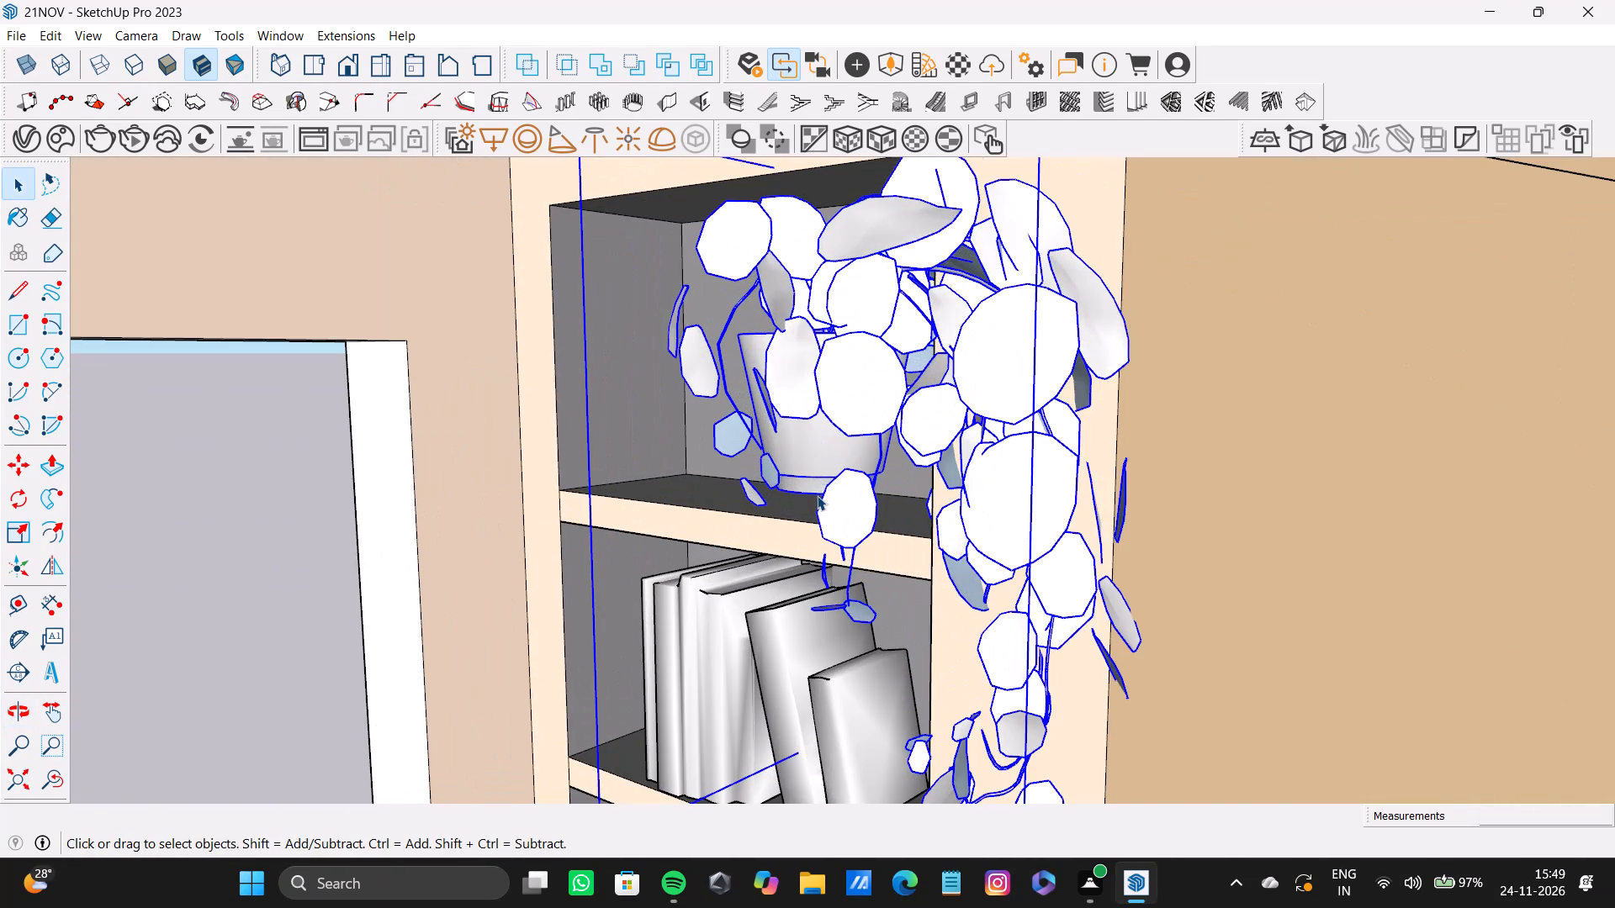
{"action": "key", "text": "m"}
{"action": "scroll", "coordinate": [843, 509], "scroll_direction": "up", "scroll_amount": 8}
{"action": "left_click_drag", "start_coordinate": [777, 483], "coordinate": [832, 525]}
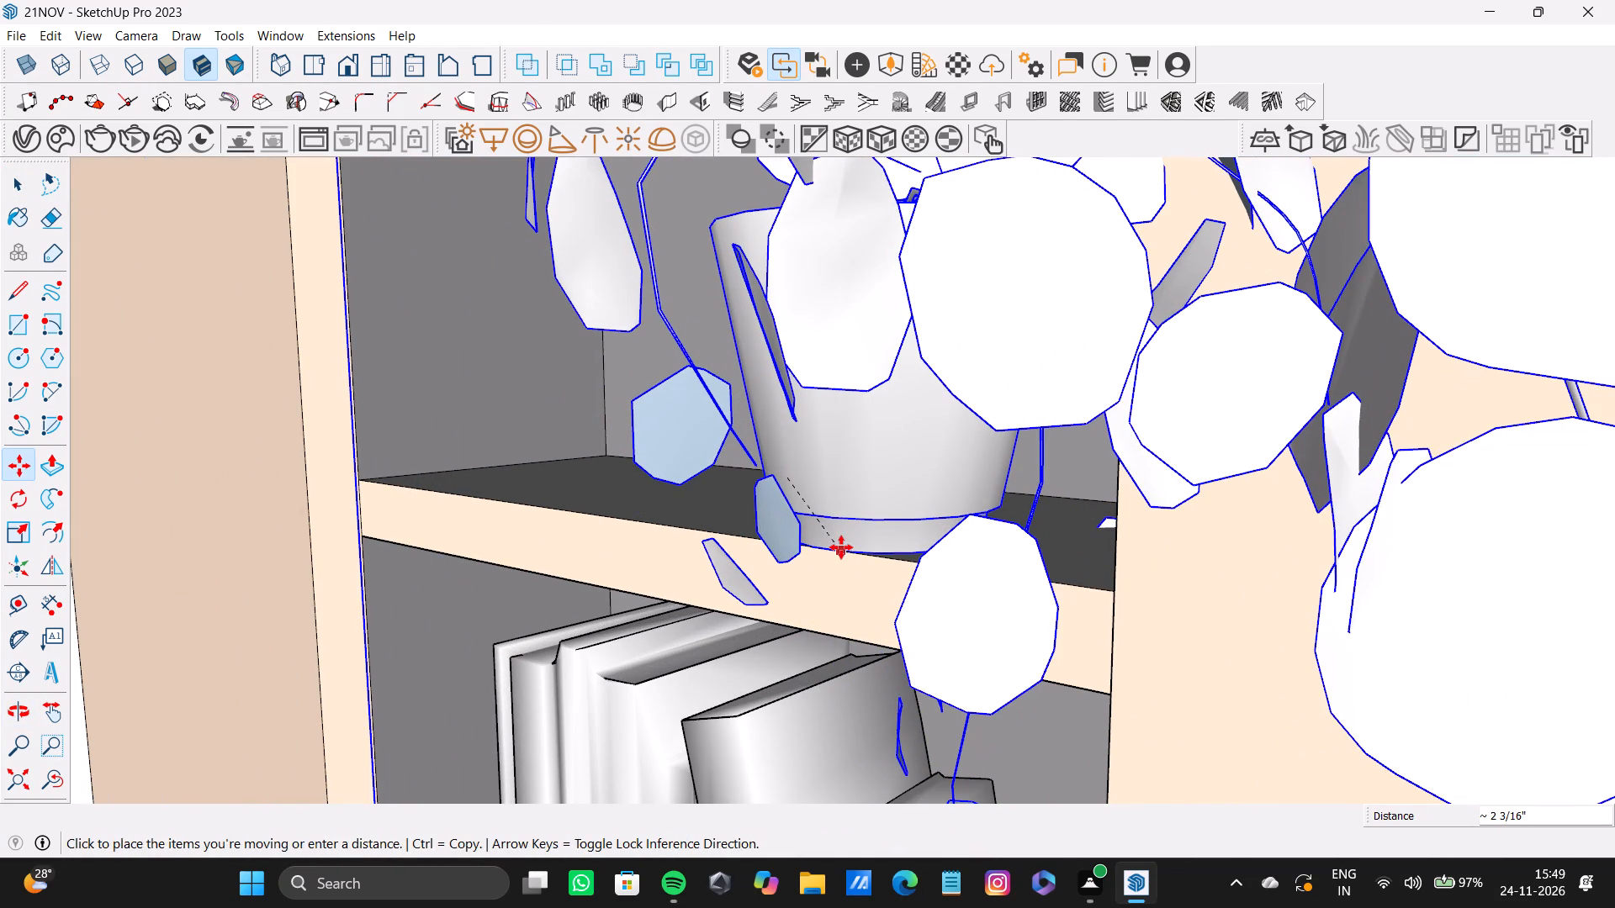
{"action": "left_click", "coordinate": [841, 547]}
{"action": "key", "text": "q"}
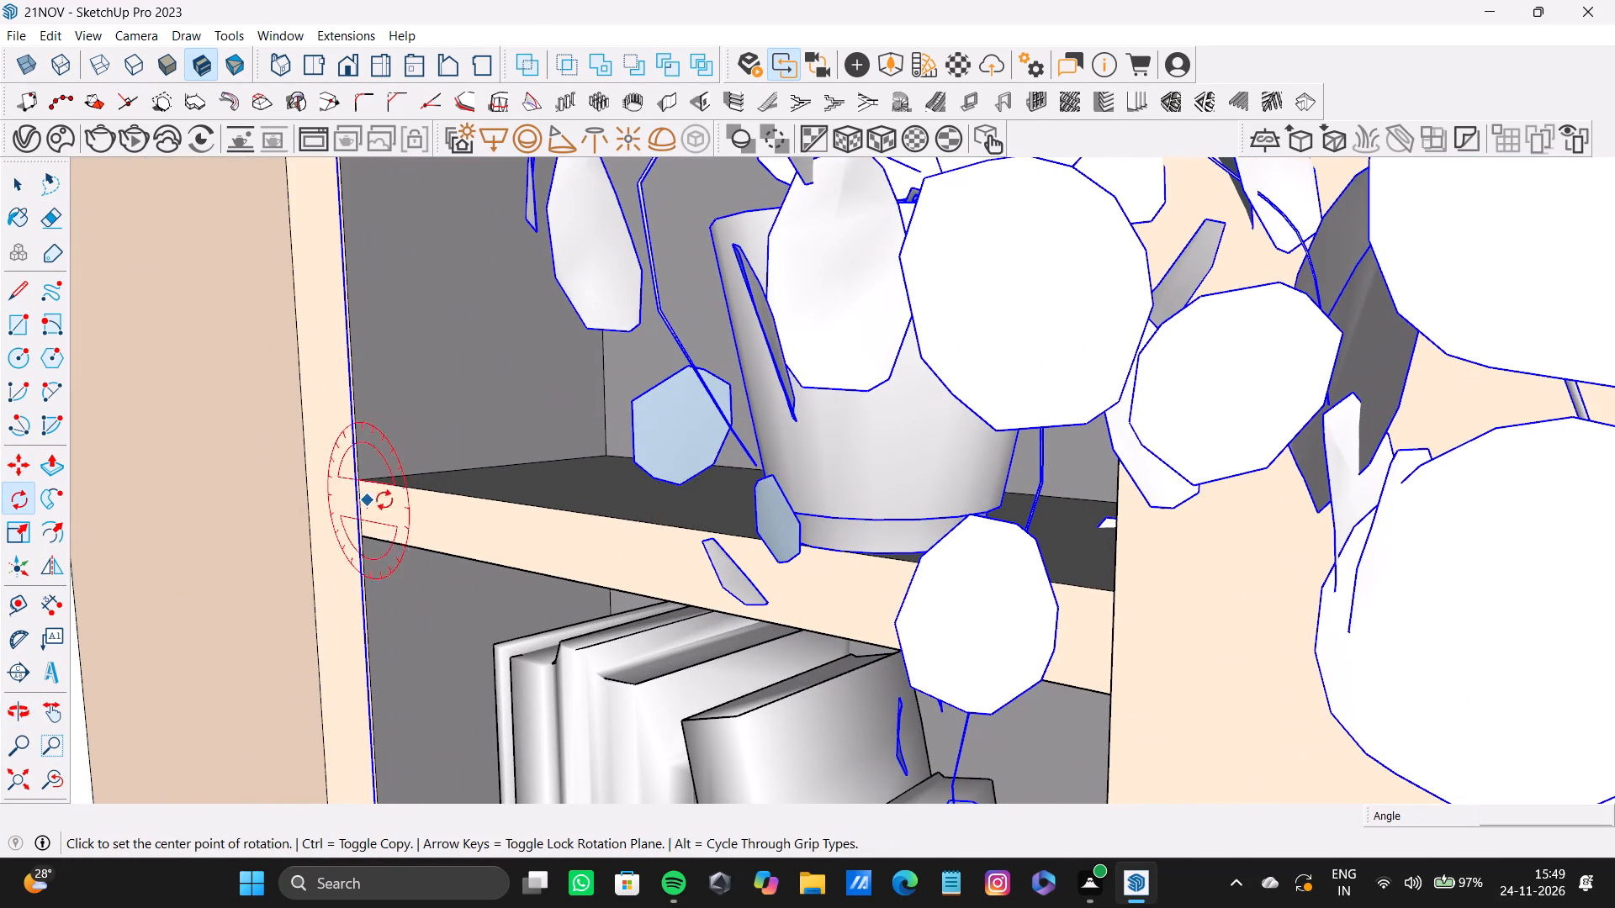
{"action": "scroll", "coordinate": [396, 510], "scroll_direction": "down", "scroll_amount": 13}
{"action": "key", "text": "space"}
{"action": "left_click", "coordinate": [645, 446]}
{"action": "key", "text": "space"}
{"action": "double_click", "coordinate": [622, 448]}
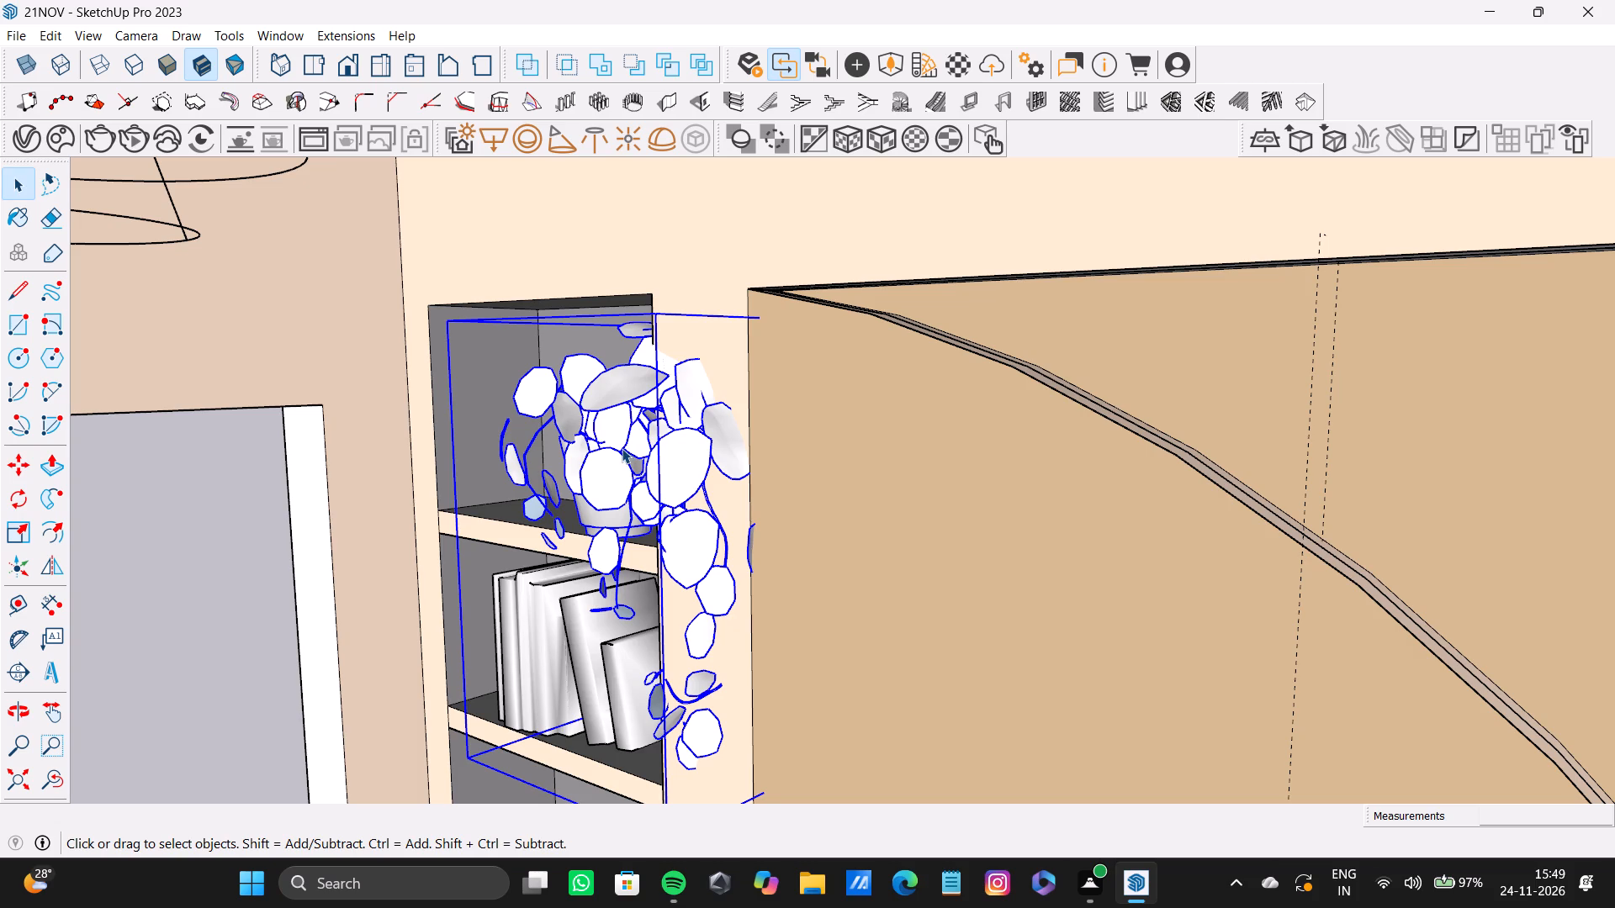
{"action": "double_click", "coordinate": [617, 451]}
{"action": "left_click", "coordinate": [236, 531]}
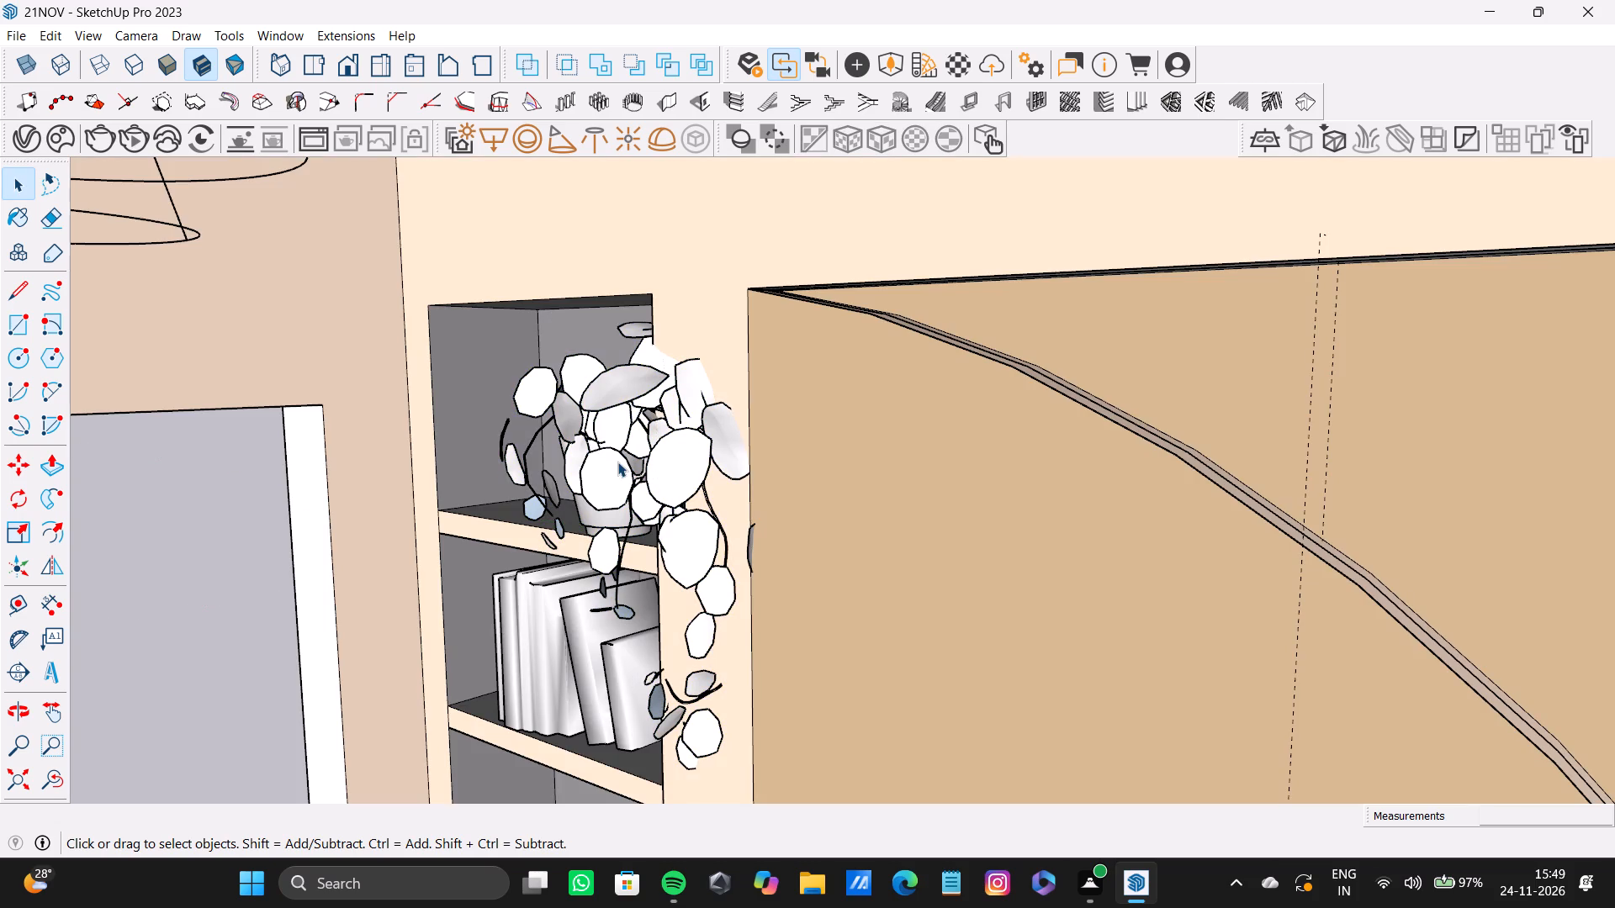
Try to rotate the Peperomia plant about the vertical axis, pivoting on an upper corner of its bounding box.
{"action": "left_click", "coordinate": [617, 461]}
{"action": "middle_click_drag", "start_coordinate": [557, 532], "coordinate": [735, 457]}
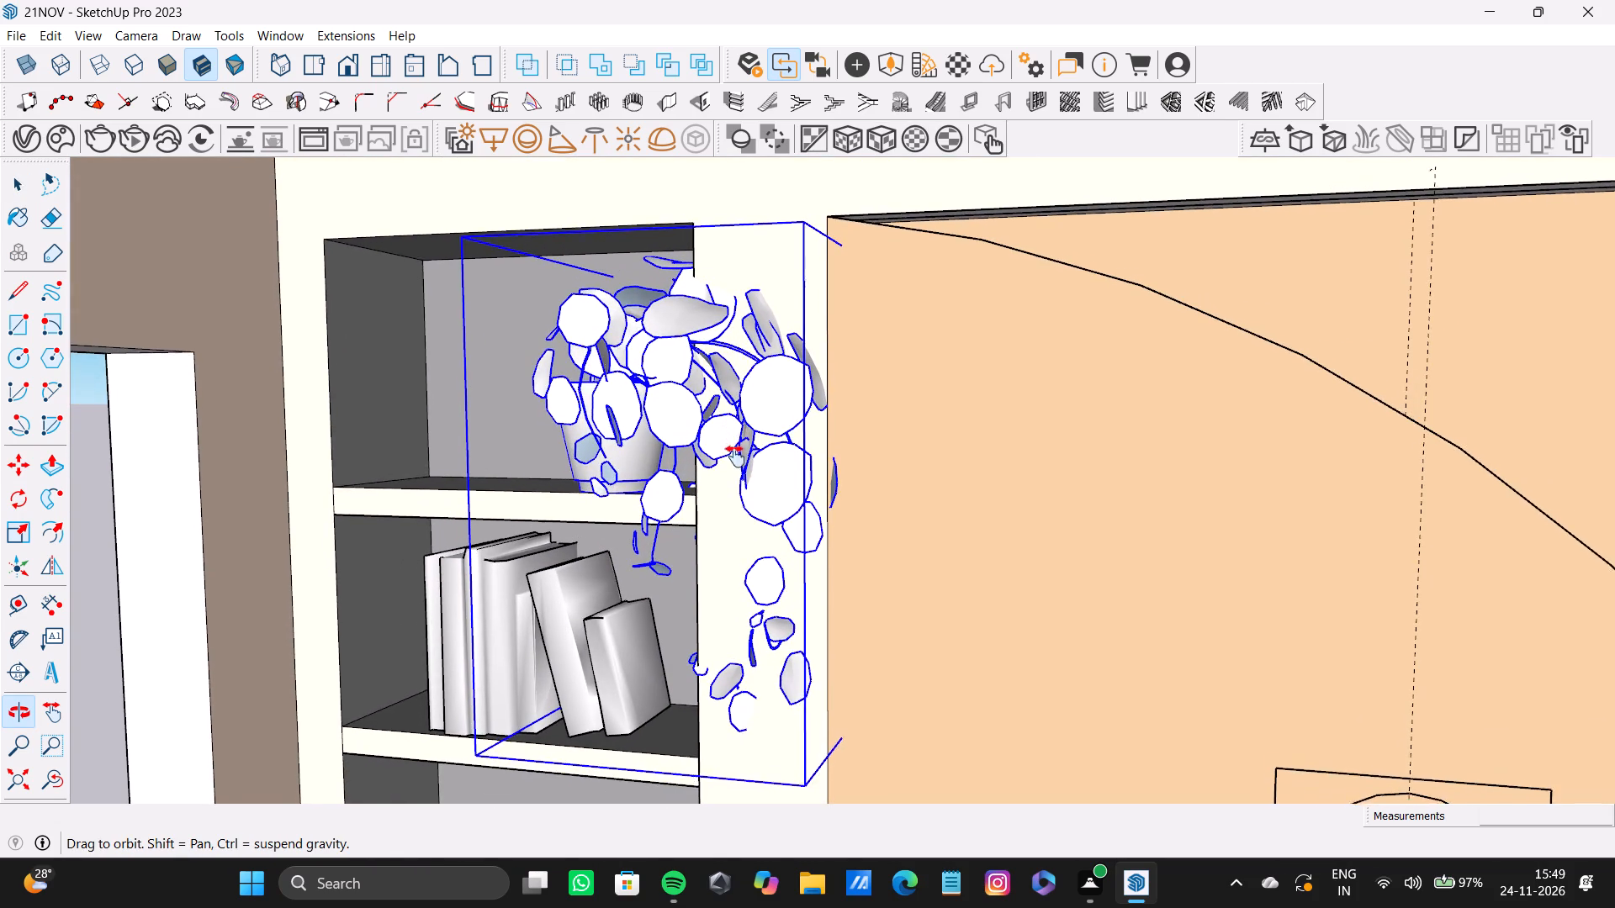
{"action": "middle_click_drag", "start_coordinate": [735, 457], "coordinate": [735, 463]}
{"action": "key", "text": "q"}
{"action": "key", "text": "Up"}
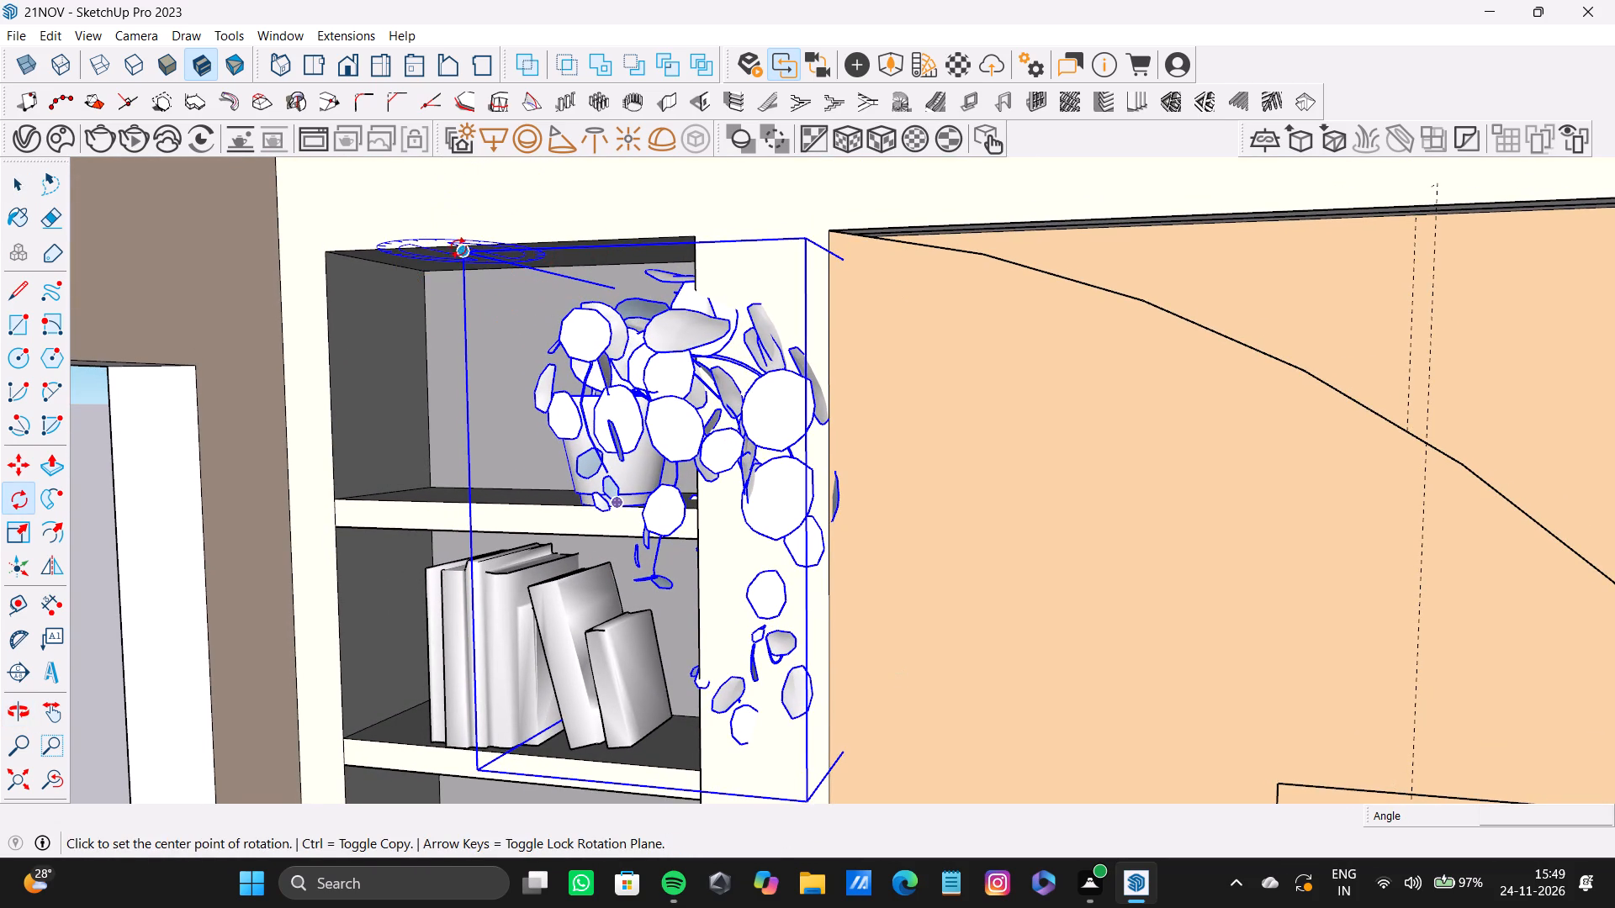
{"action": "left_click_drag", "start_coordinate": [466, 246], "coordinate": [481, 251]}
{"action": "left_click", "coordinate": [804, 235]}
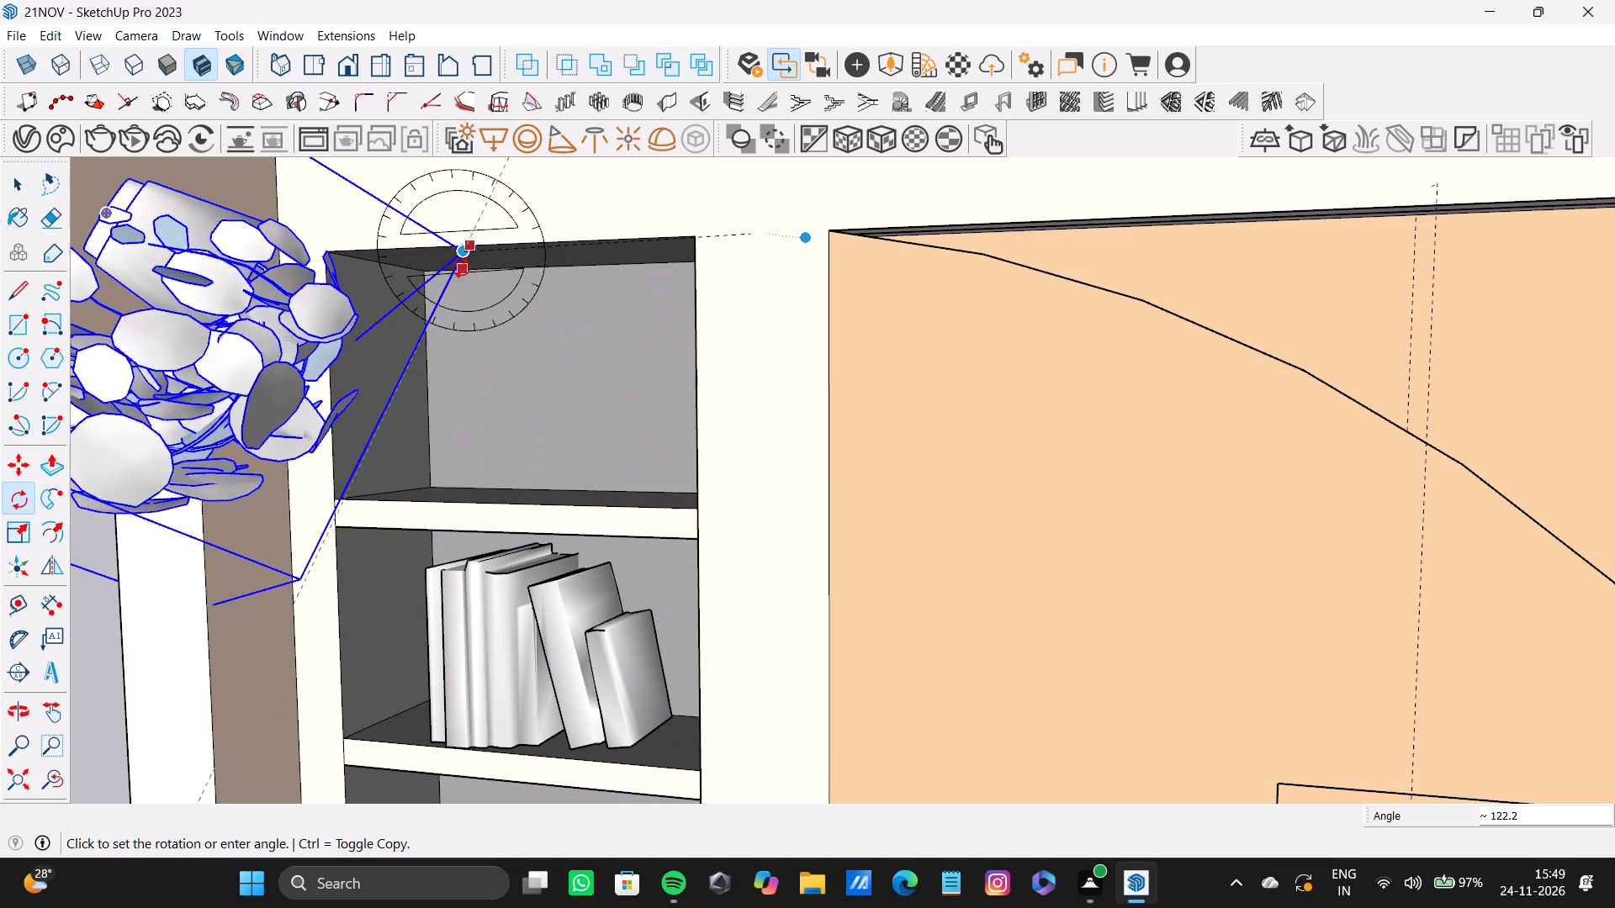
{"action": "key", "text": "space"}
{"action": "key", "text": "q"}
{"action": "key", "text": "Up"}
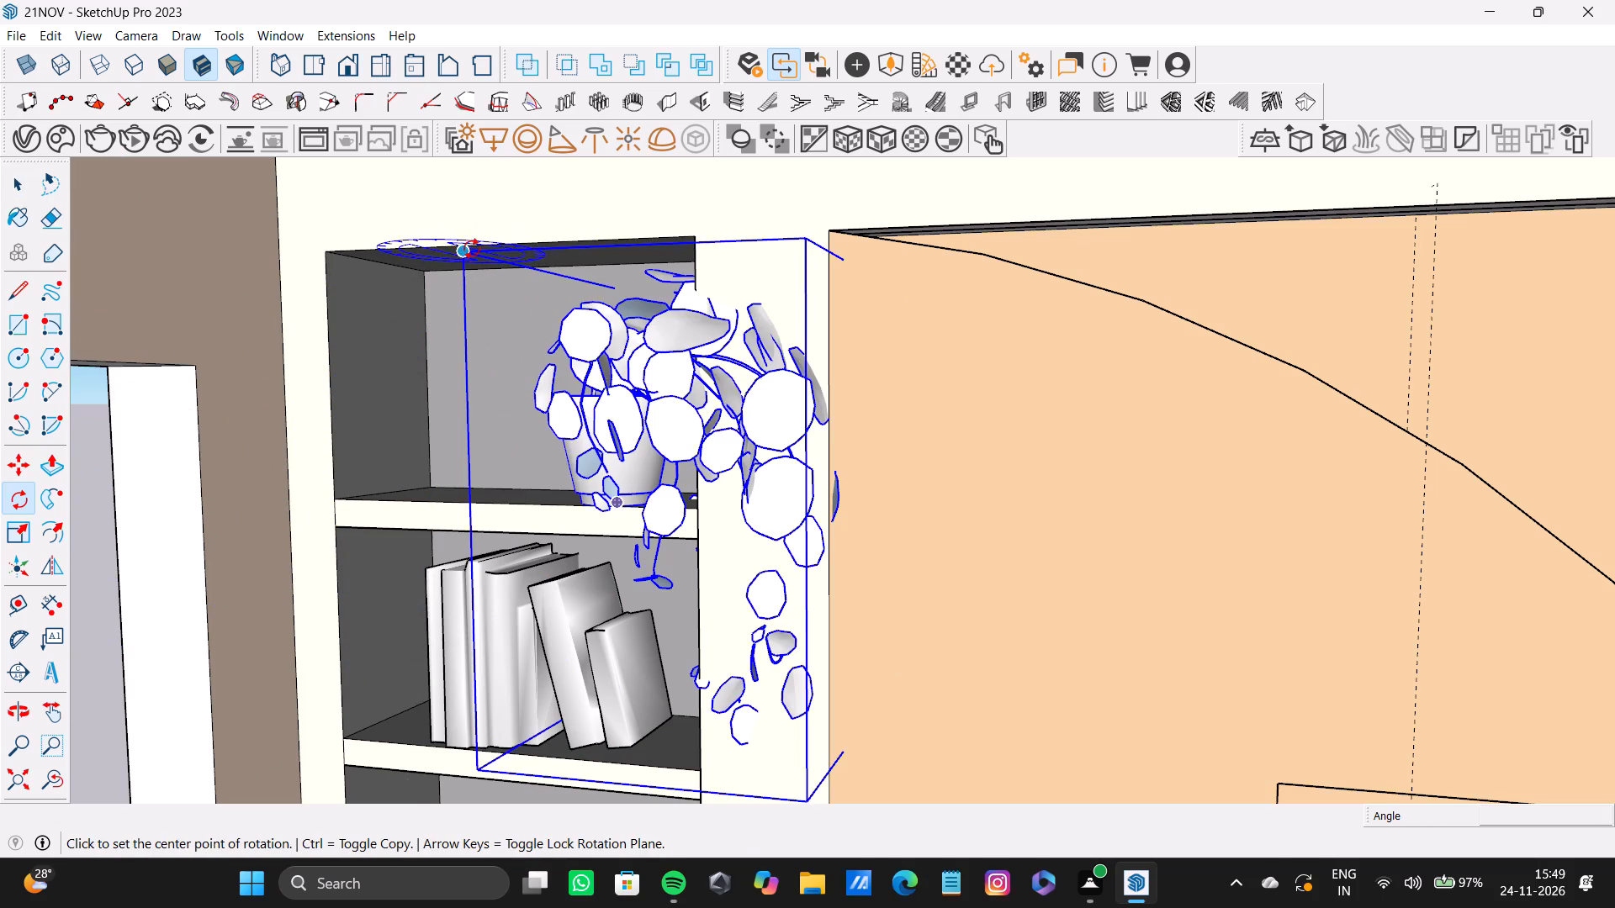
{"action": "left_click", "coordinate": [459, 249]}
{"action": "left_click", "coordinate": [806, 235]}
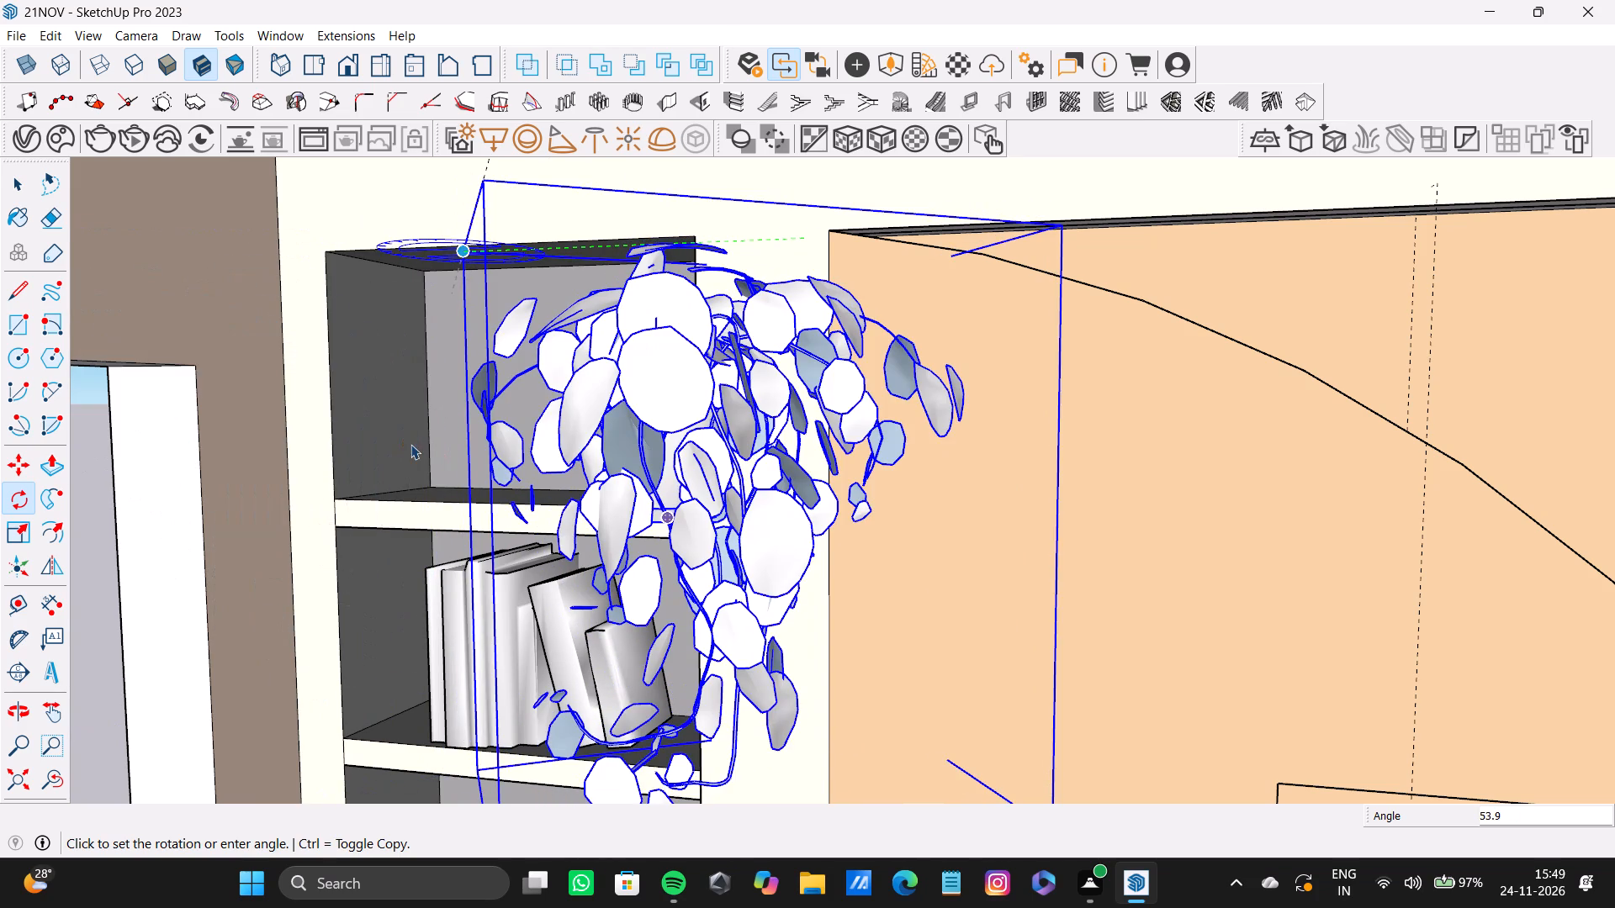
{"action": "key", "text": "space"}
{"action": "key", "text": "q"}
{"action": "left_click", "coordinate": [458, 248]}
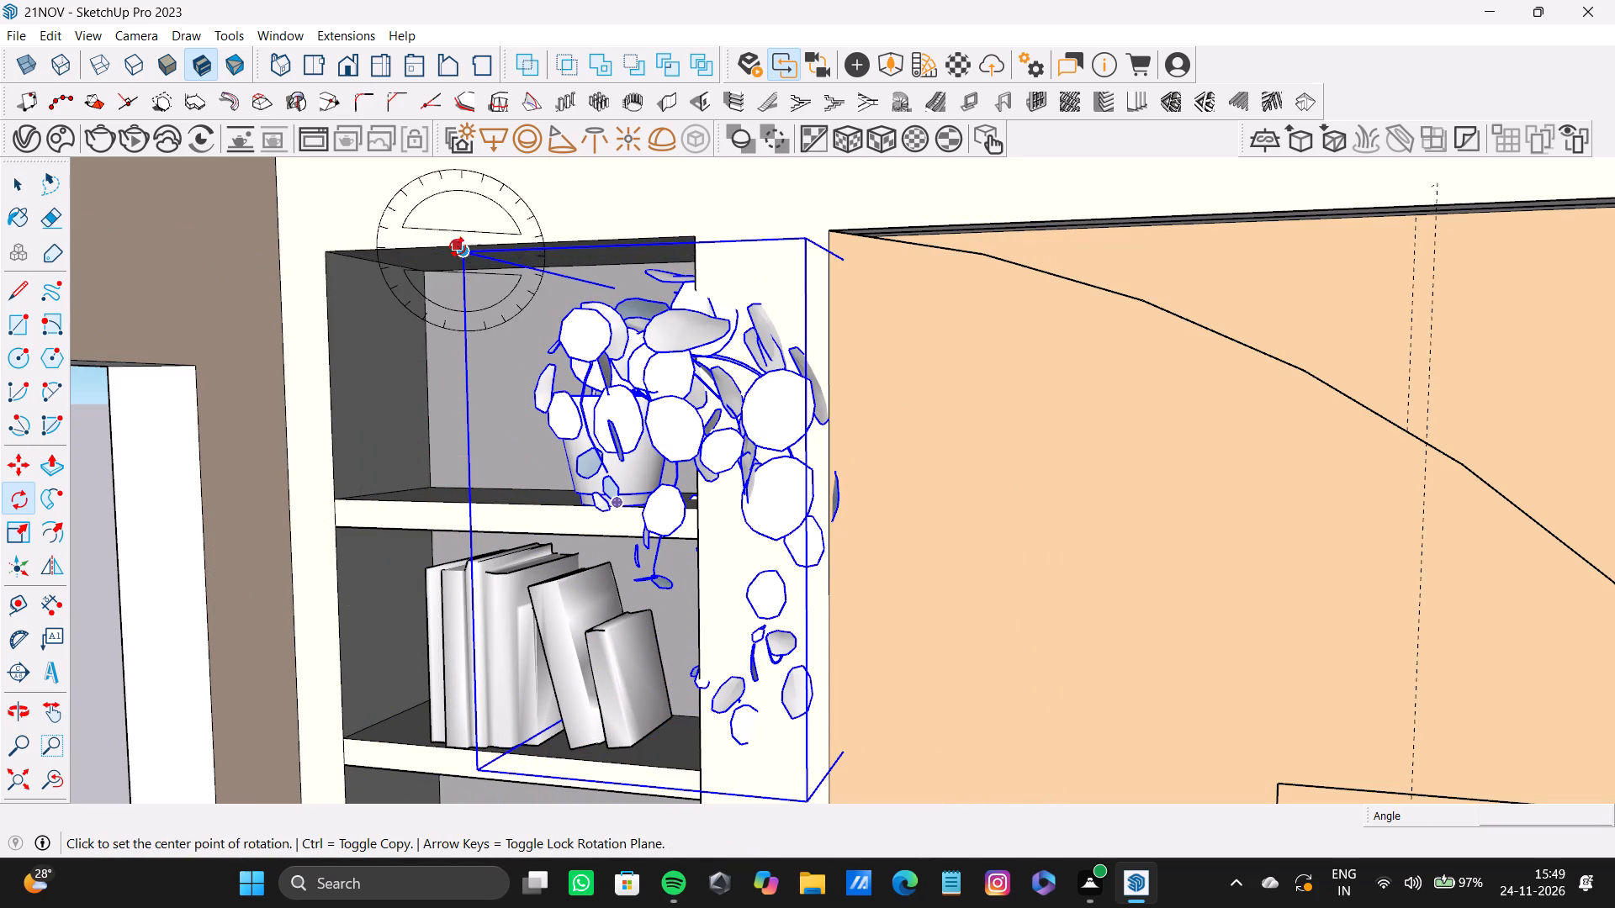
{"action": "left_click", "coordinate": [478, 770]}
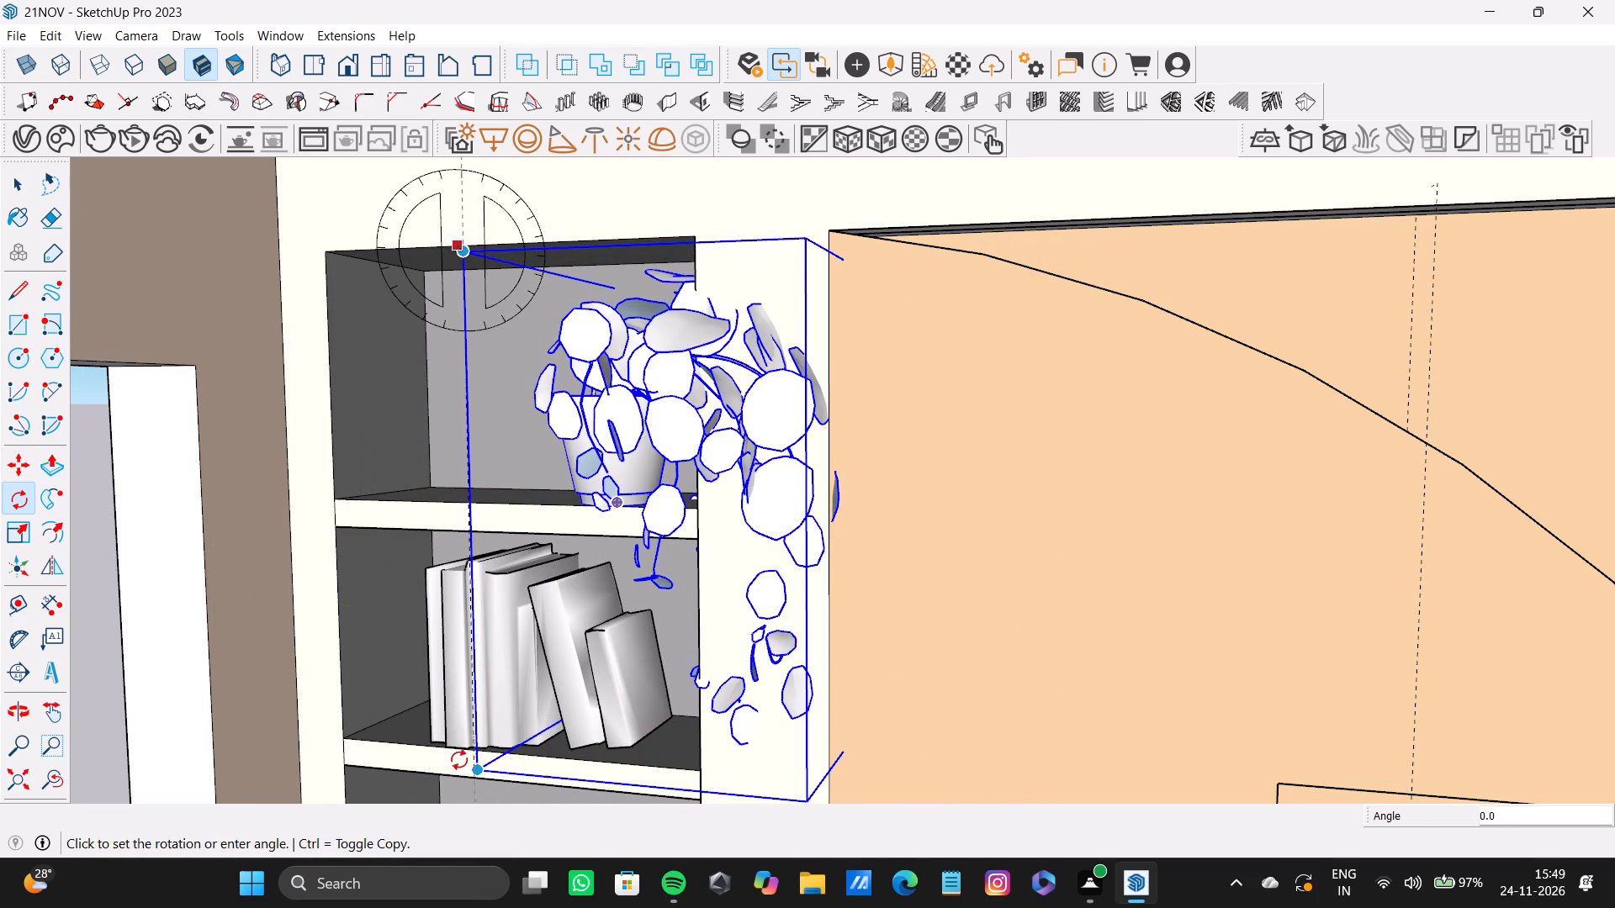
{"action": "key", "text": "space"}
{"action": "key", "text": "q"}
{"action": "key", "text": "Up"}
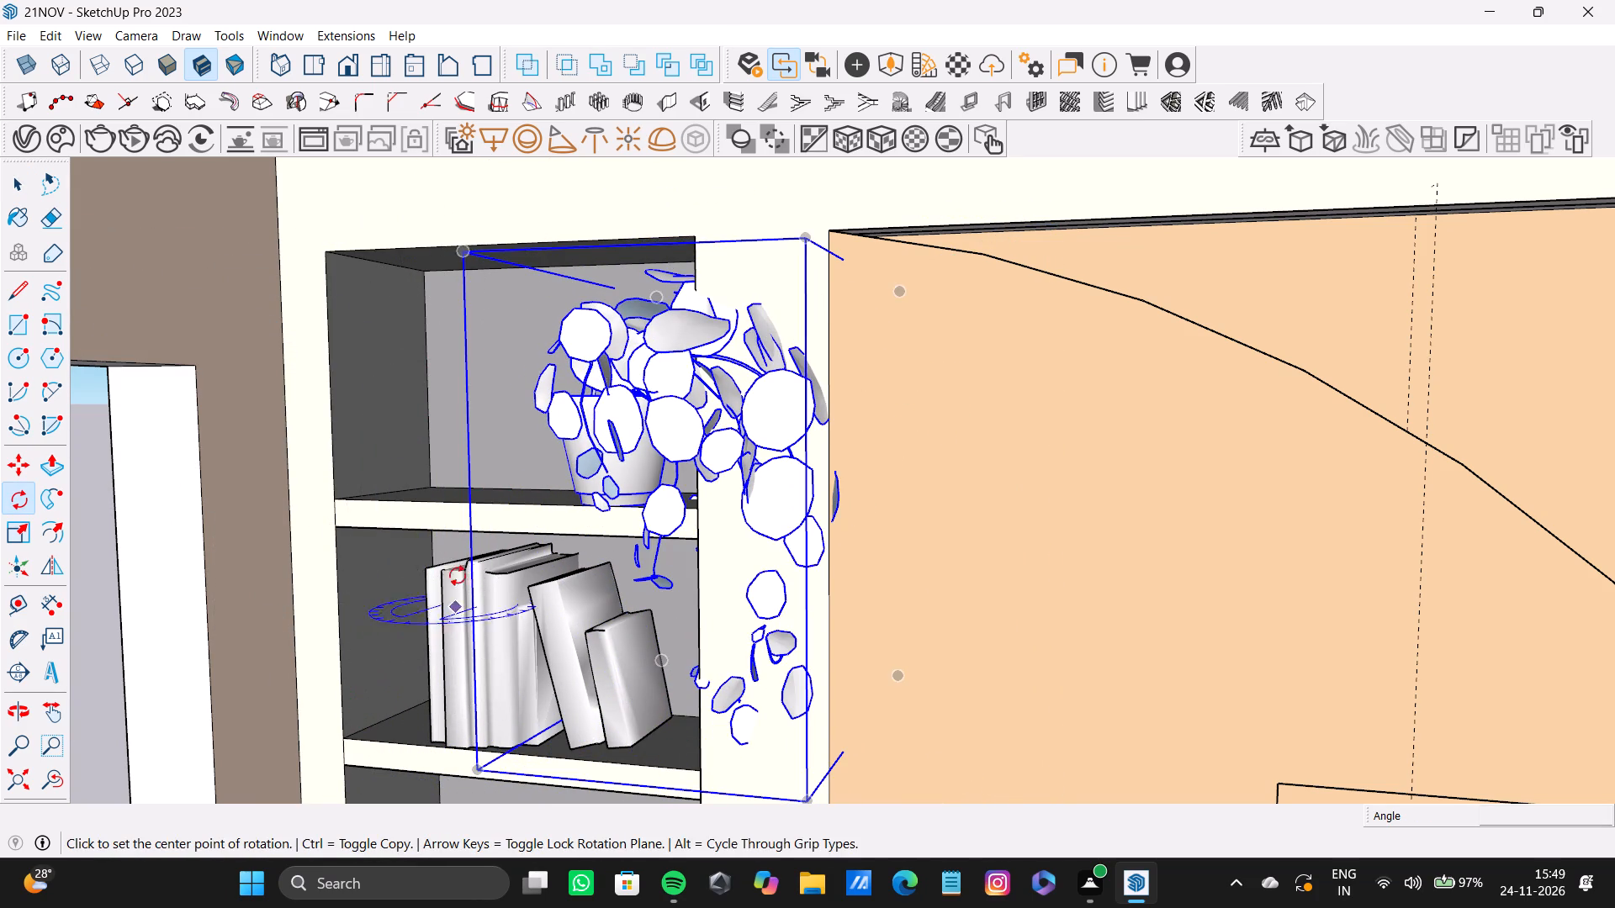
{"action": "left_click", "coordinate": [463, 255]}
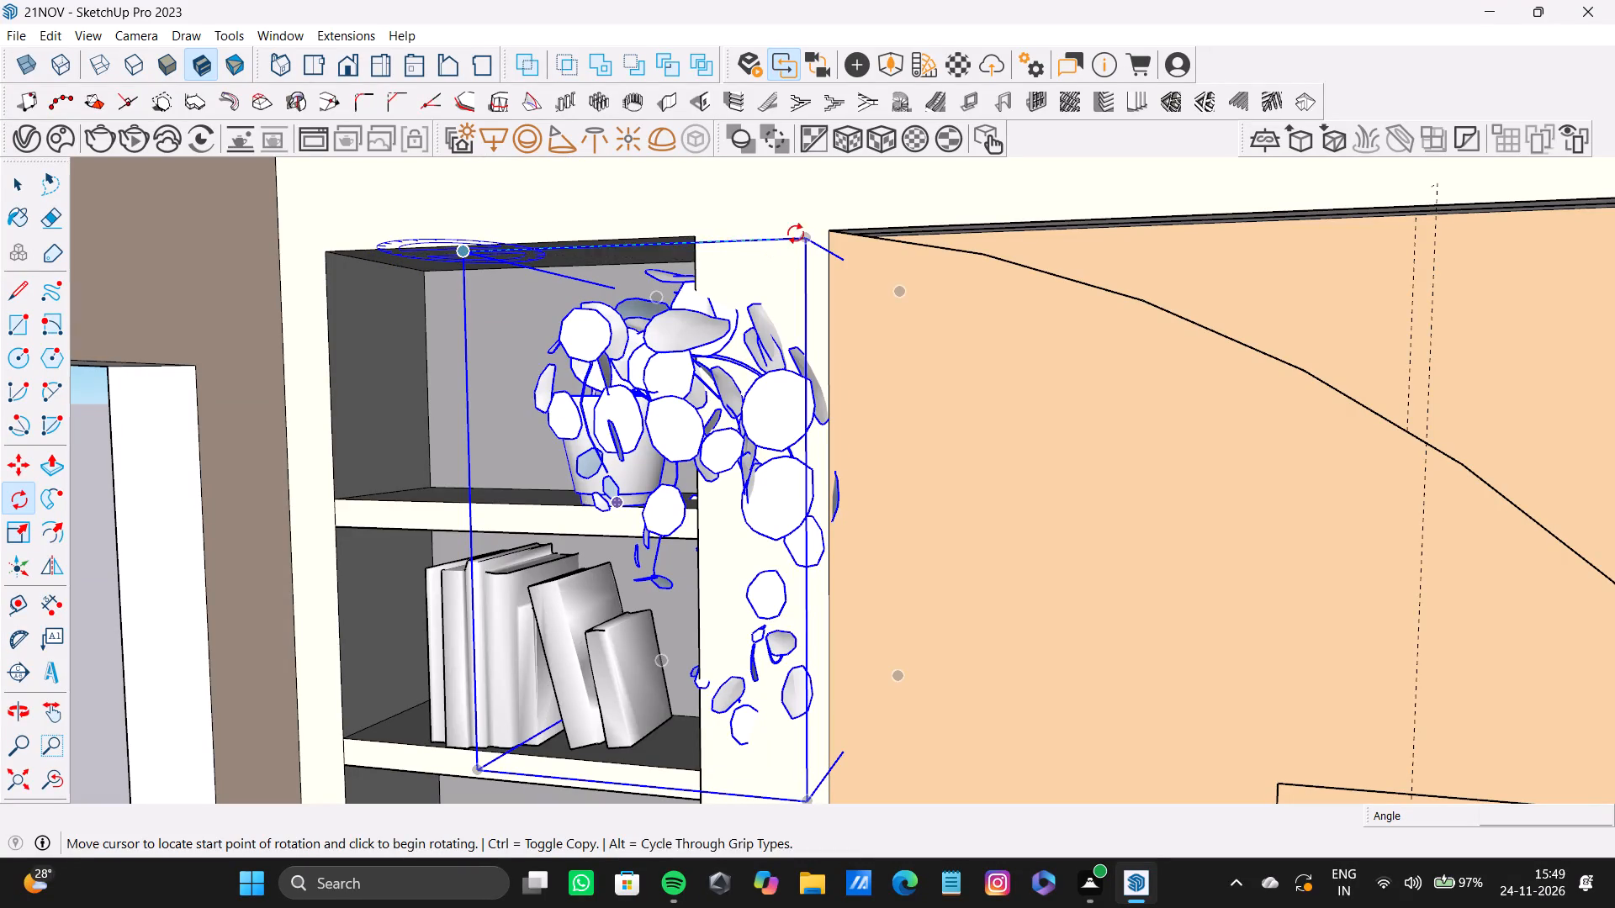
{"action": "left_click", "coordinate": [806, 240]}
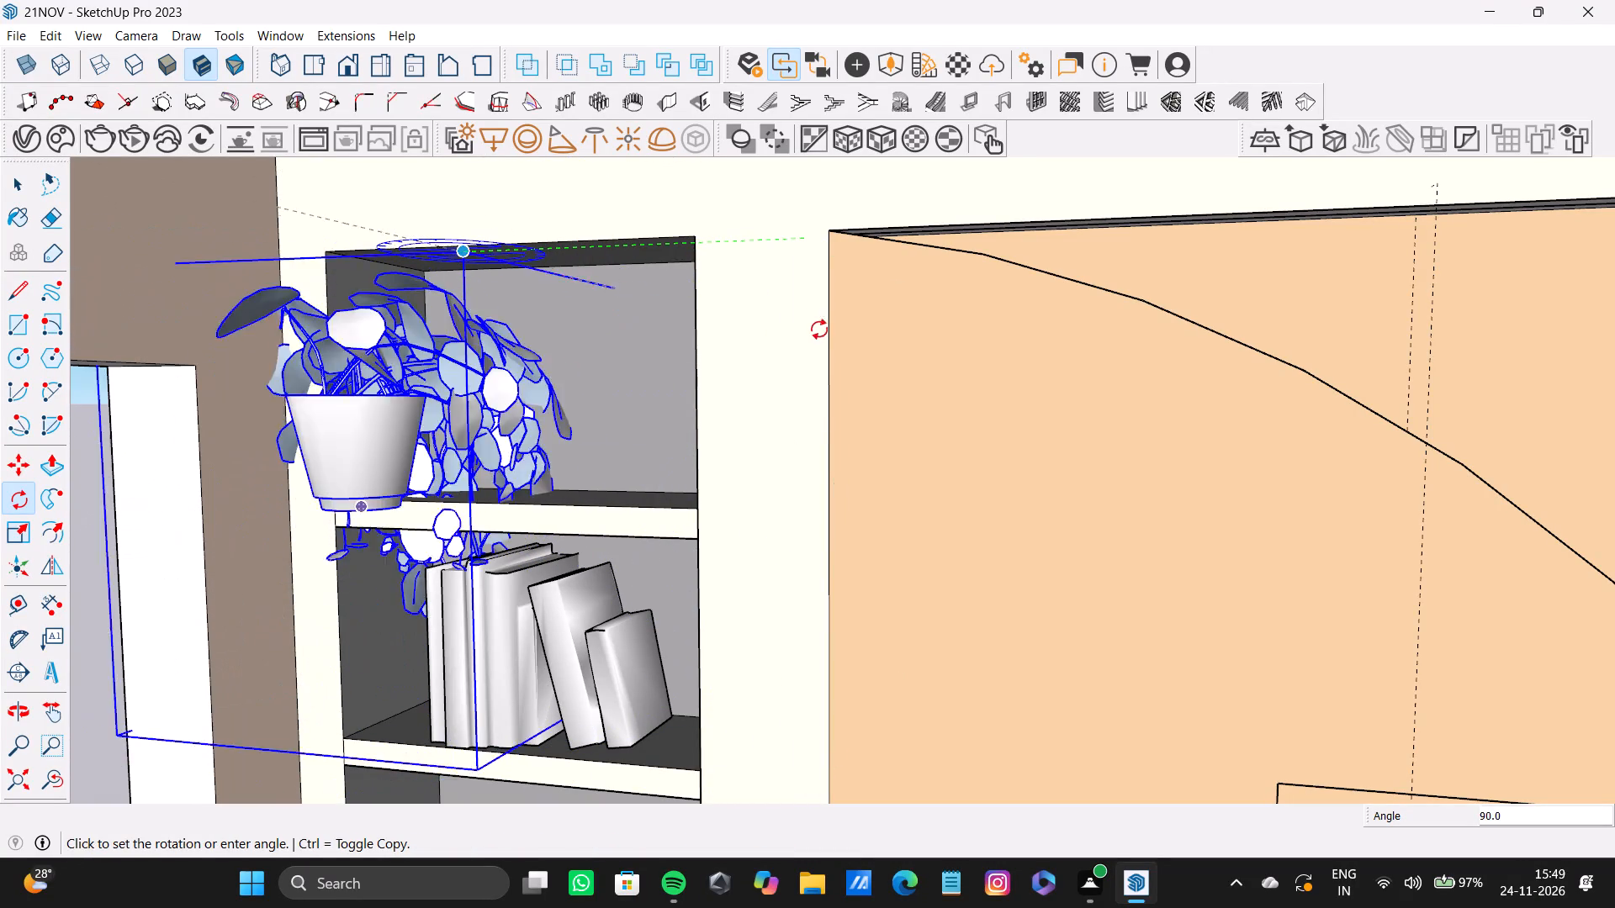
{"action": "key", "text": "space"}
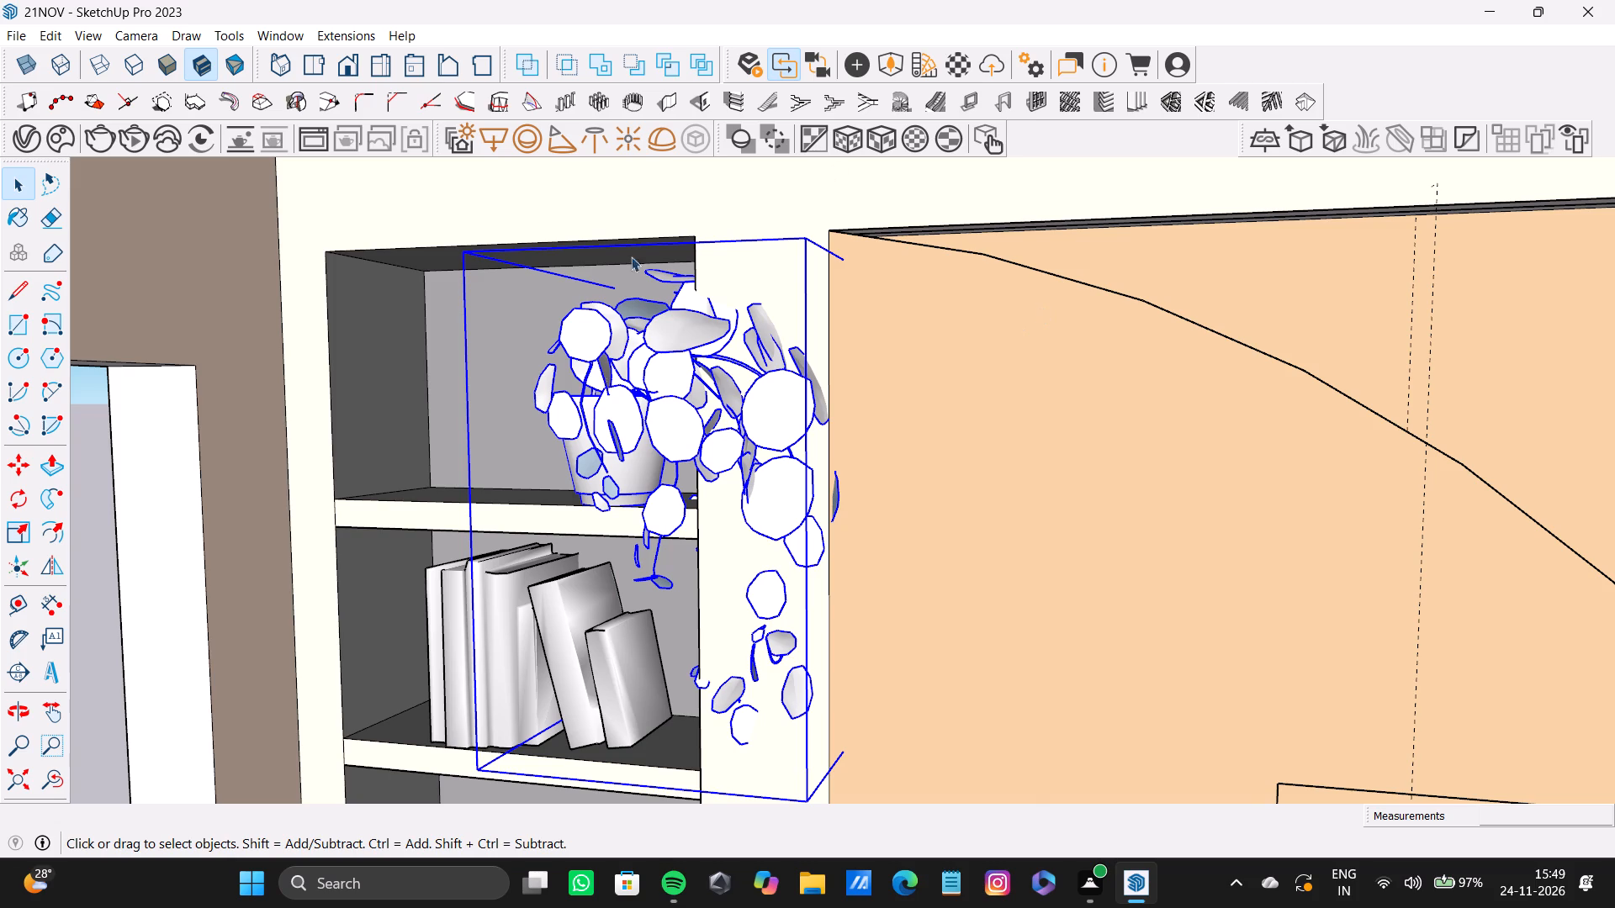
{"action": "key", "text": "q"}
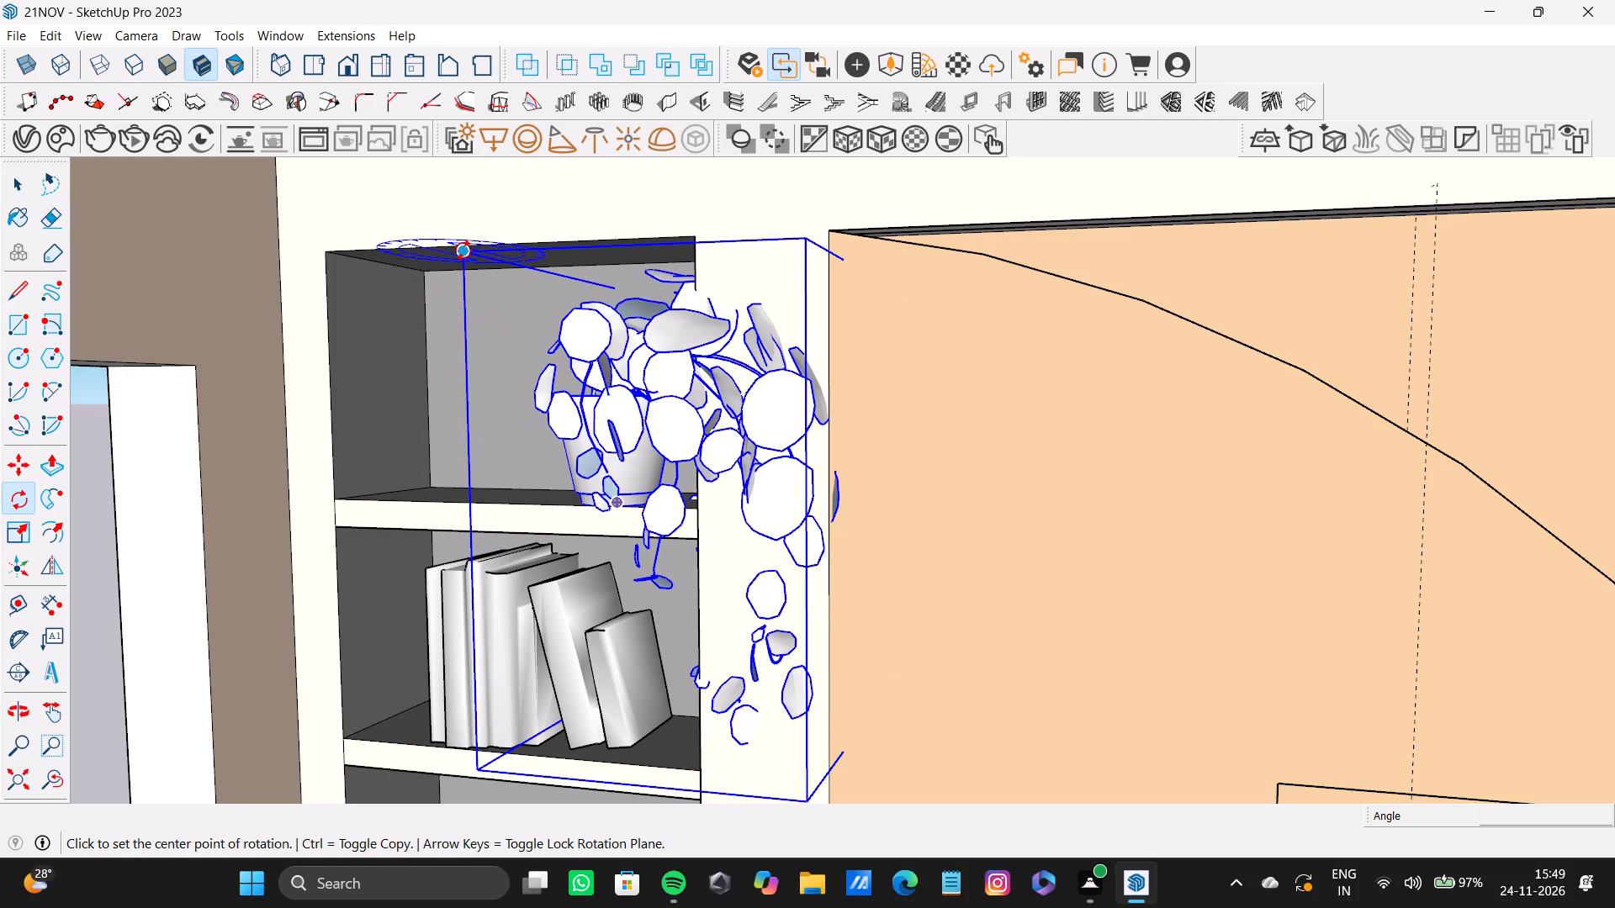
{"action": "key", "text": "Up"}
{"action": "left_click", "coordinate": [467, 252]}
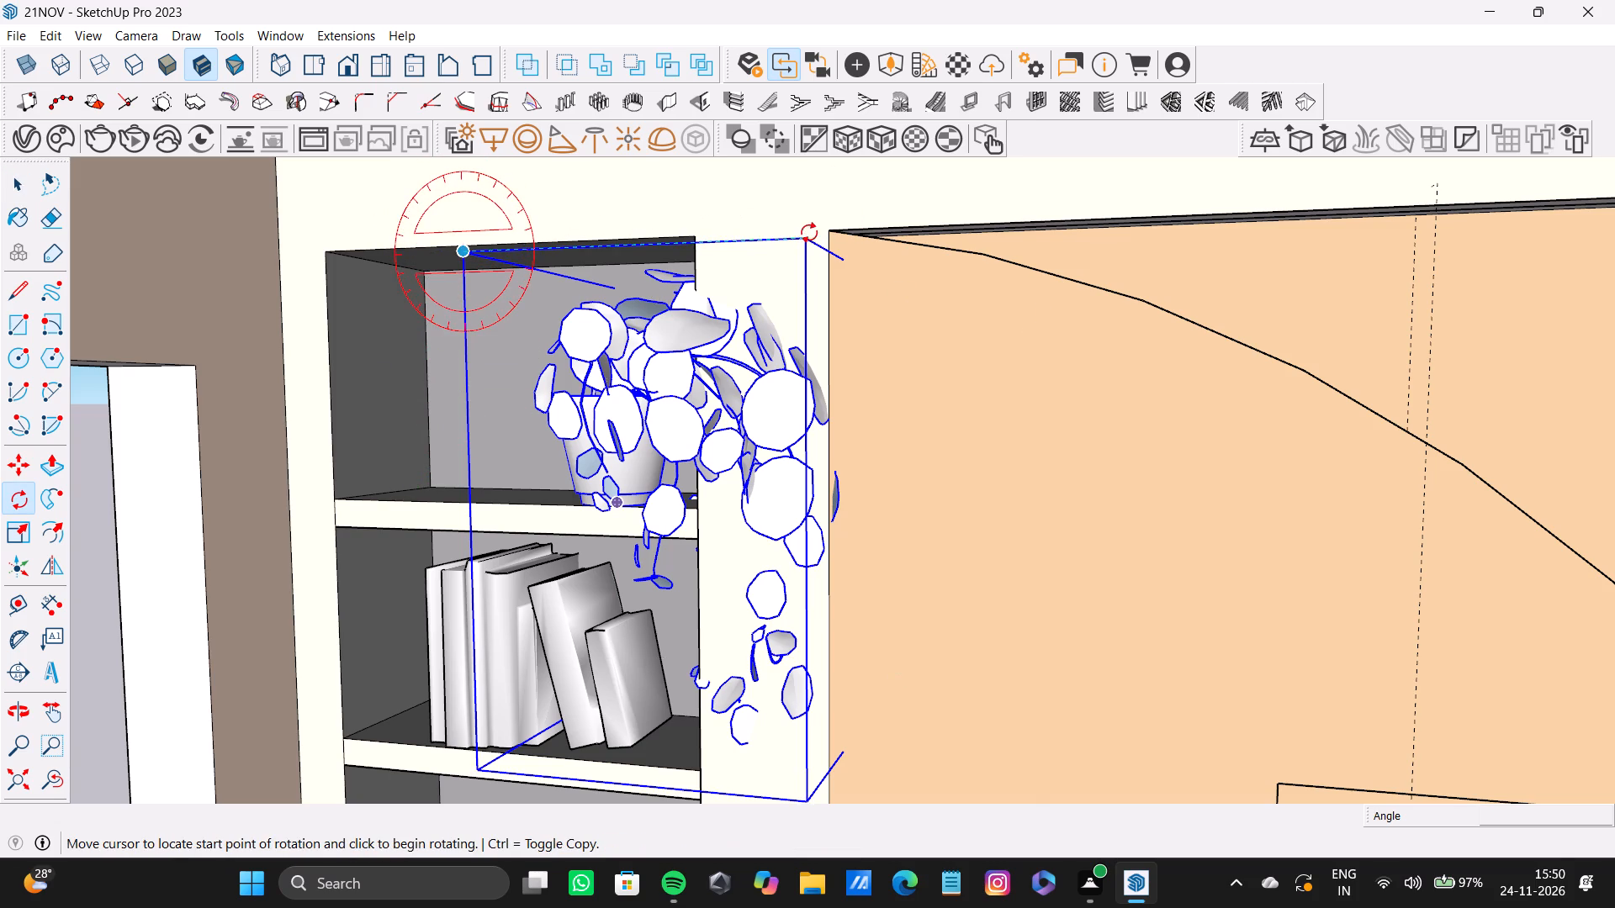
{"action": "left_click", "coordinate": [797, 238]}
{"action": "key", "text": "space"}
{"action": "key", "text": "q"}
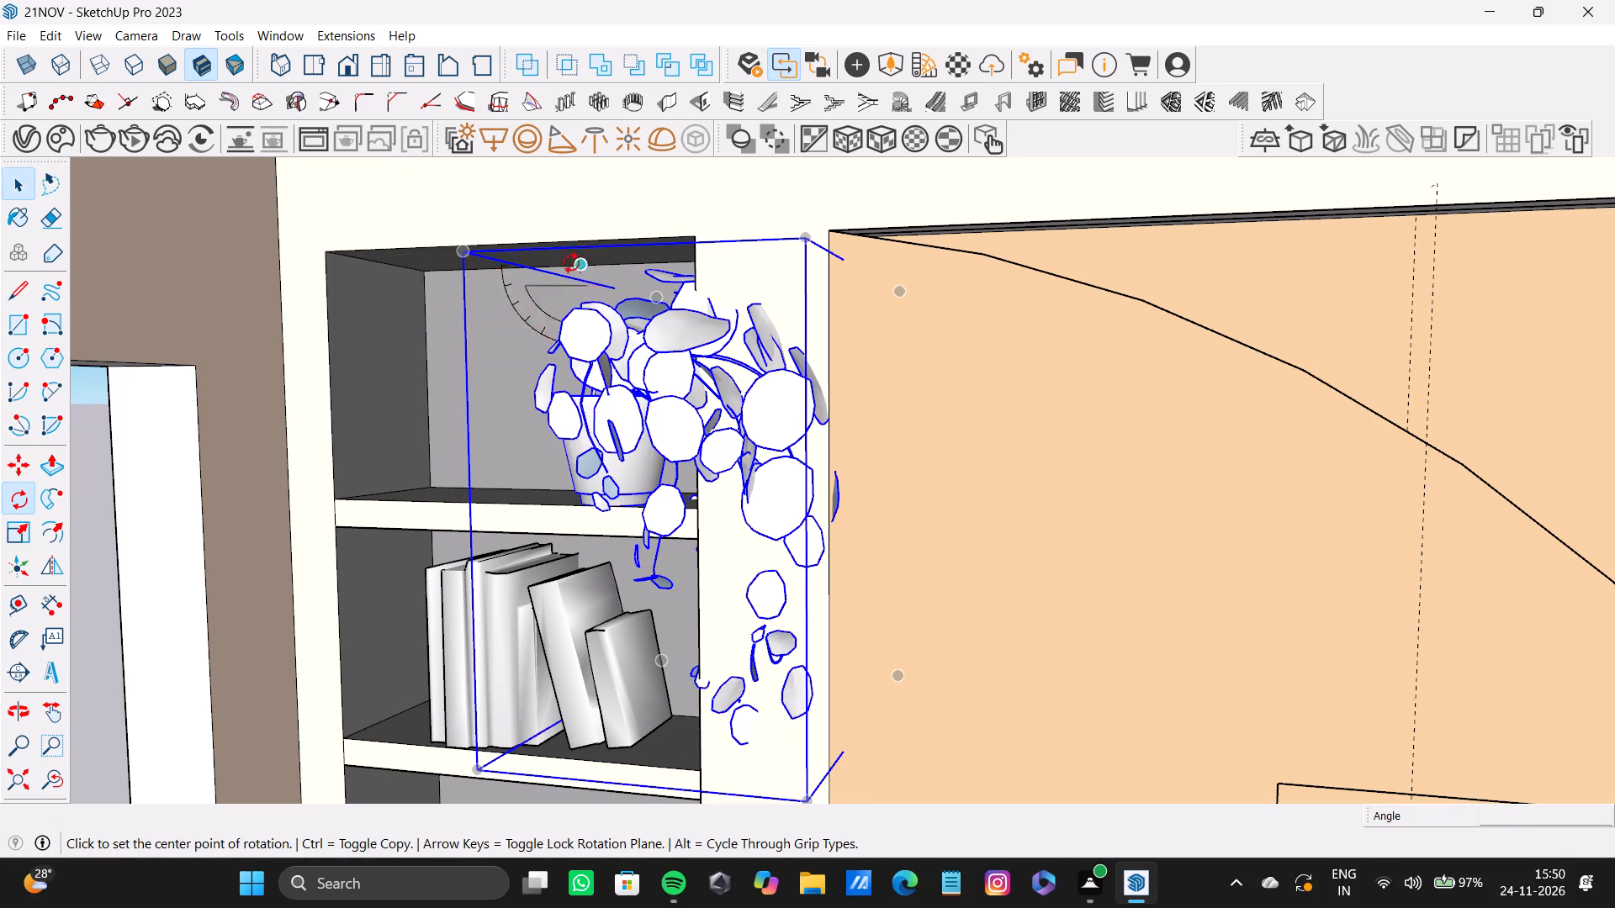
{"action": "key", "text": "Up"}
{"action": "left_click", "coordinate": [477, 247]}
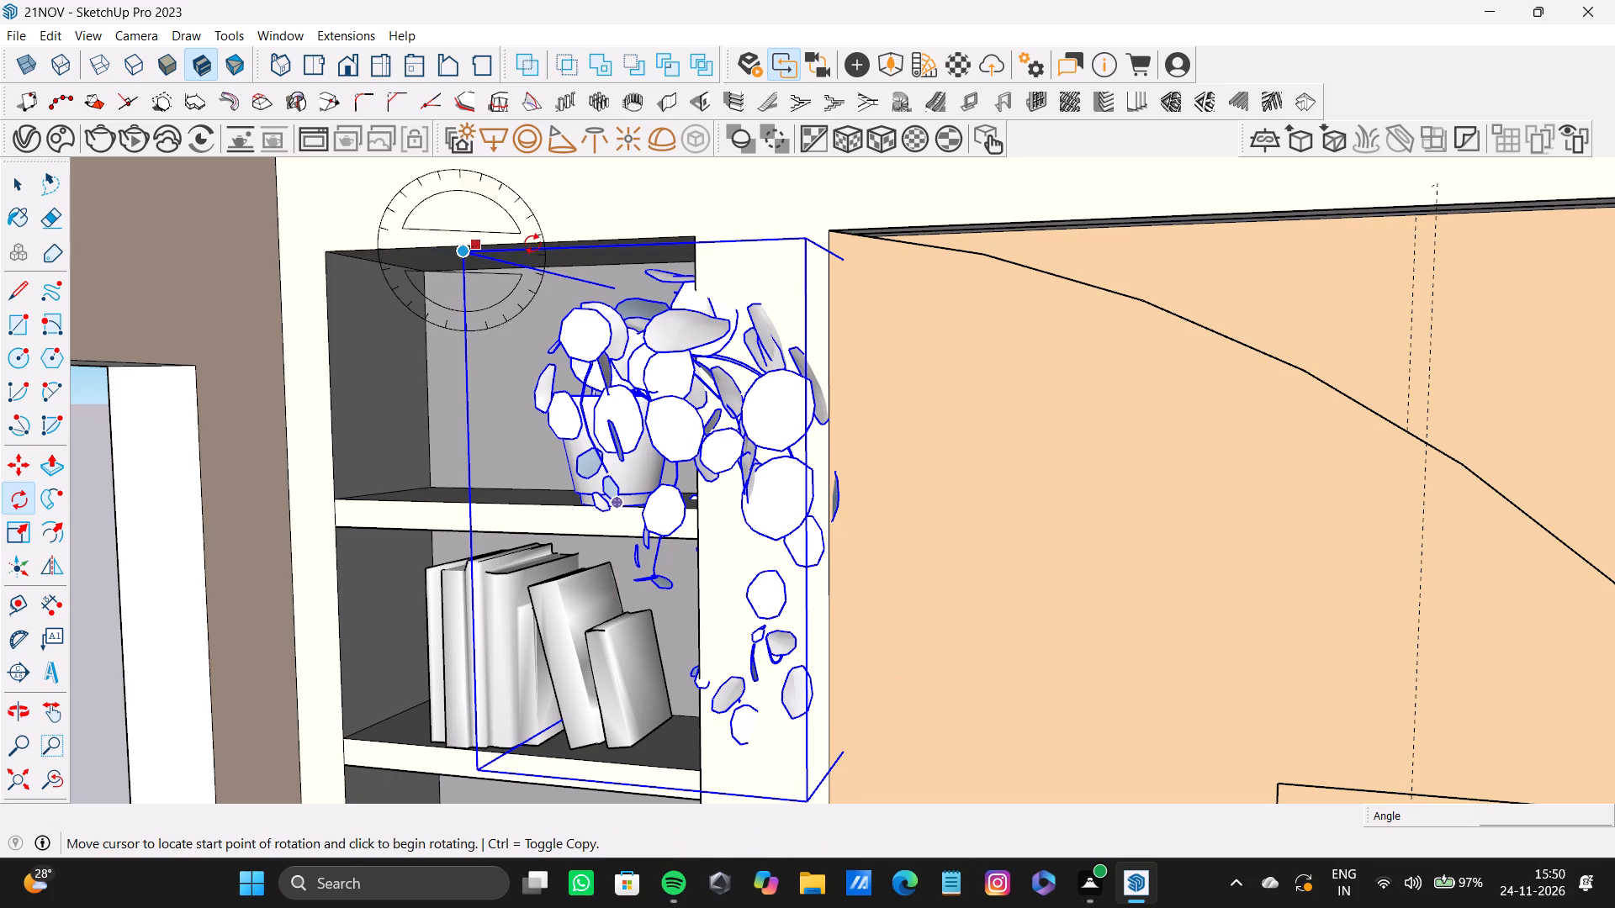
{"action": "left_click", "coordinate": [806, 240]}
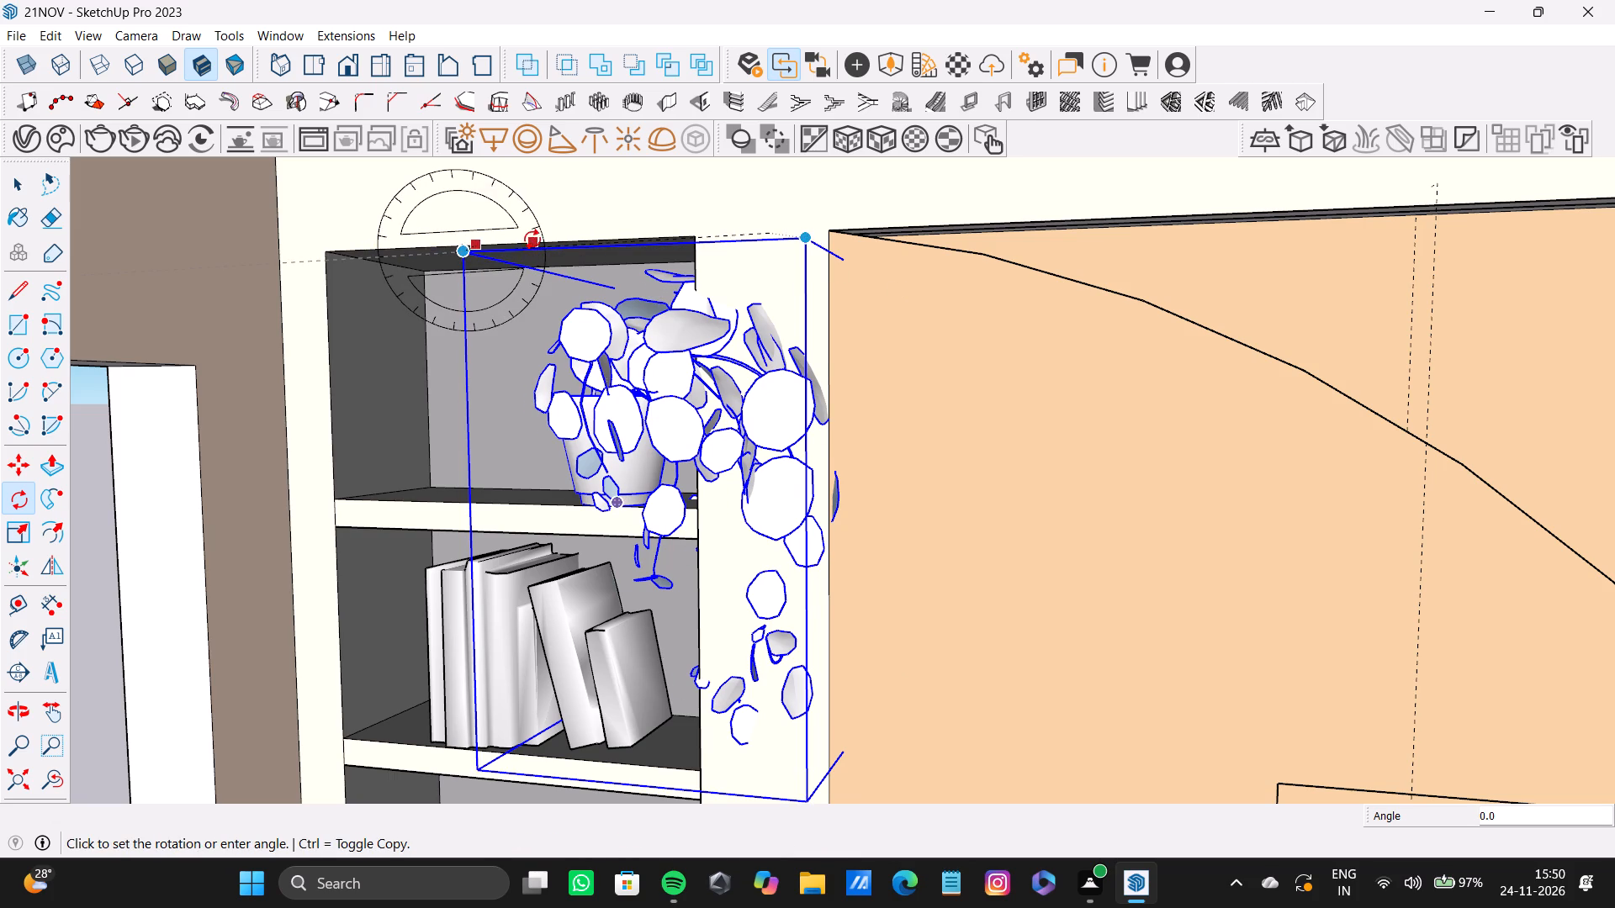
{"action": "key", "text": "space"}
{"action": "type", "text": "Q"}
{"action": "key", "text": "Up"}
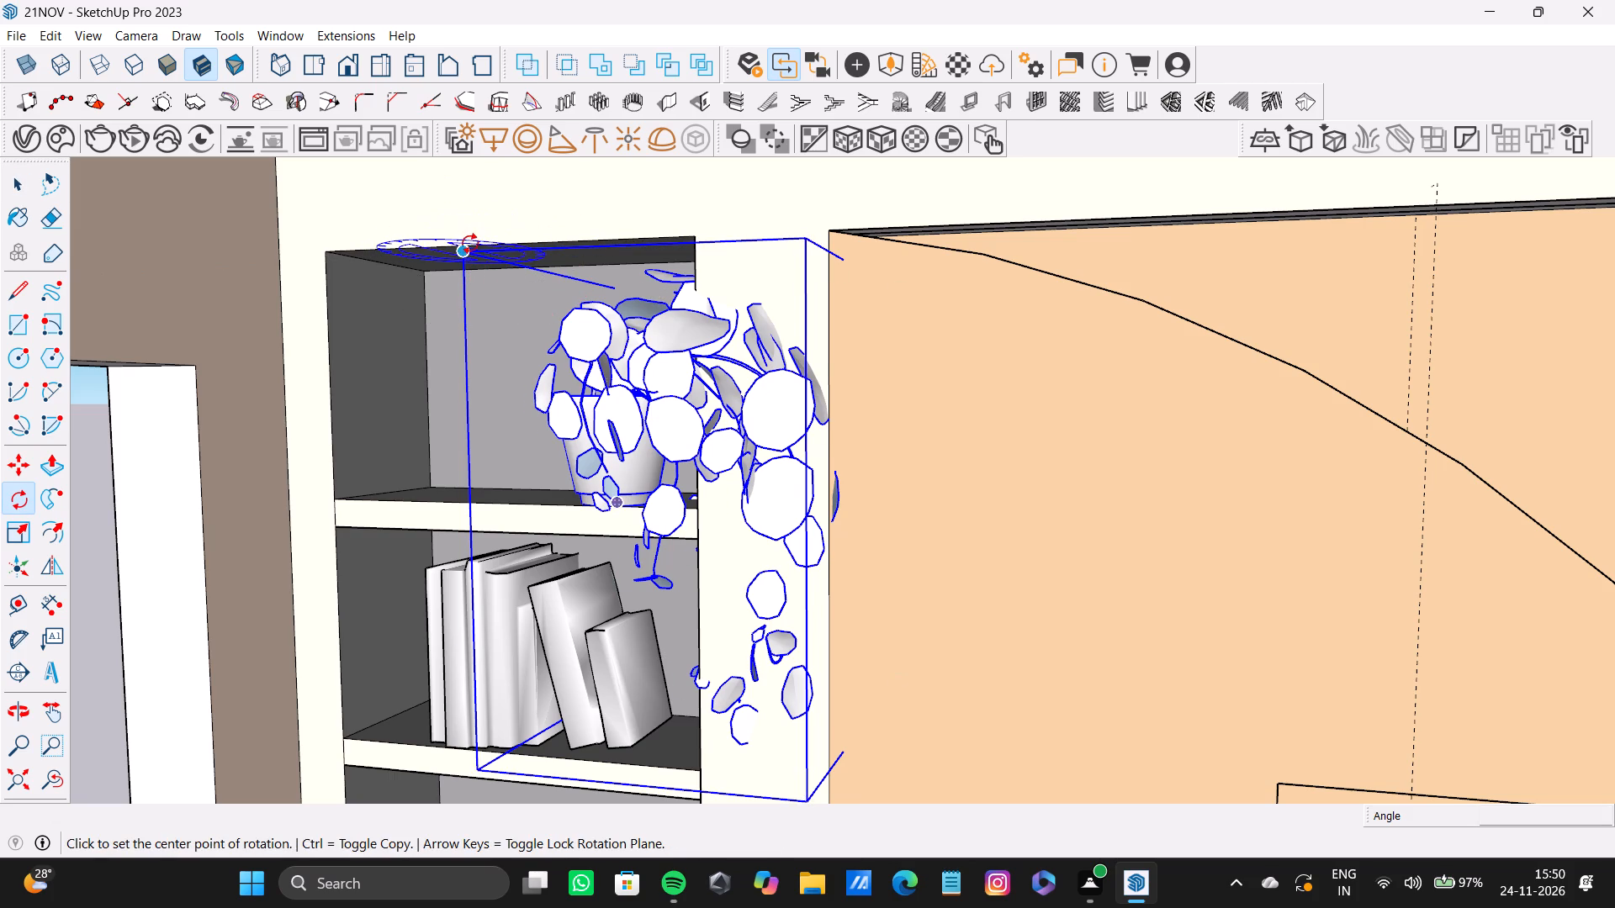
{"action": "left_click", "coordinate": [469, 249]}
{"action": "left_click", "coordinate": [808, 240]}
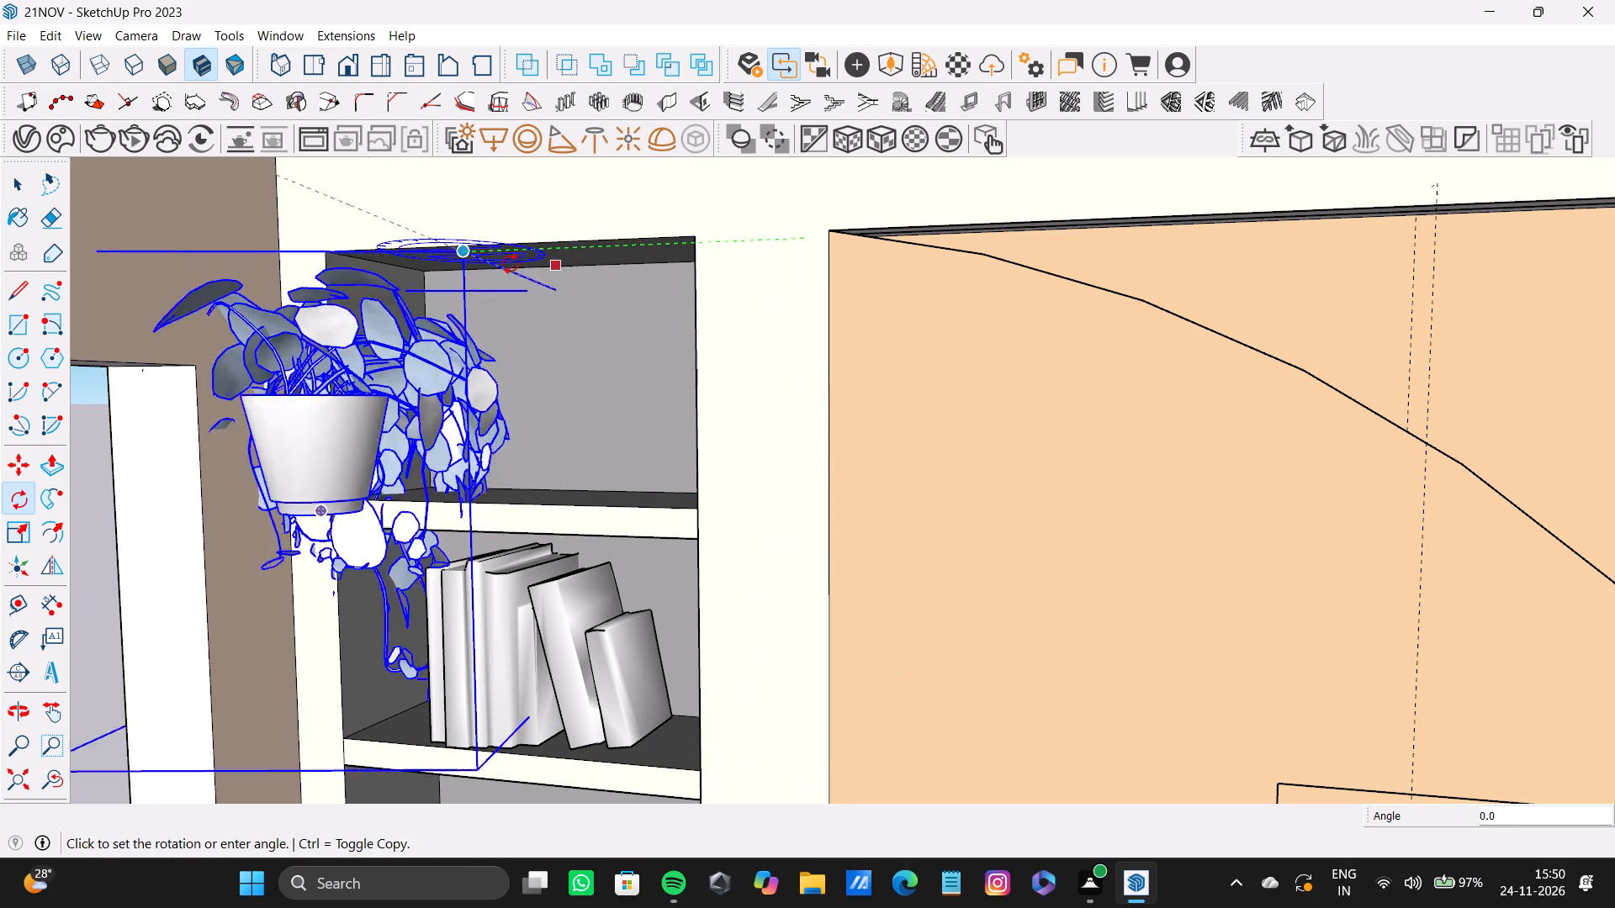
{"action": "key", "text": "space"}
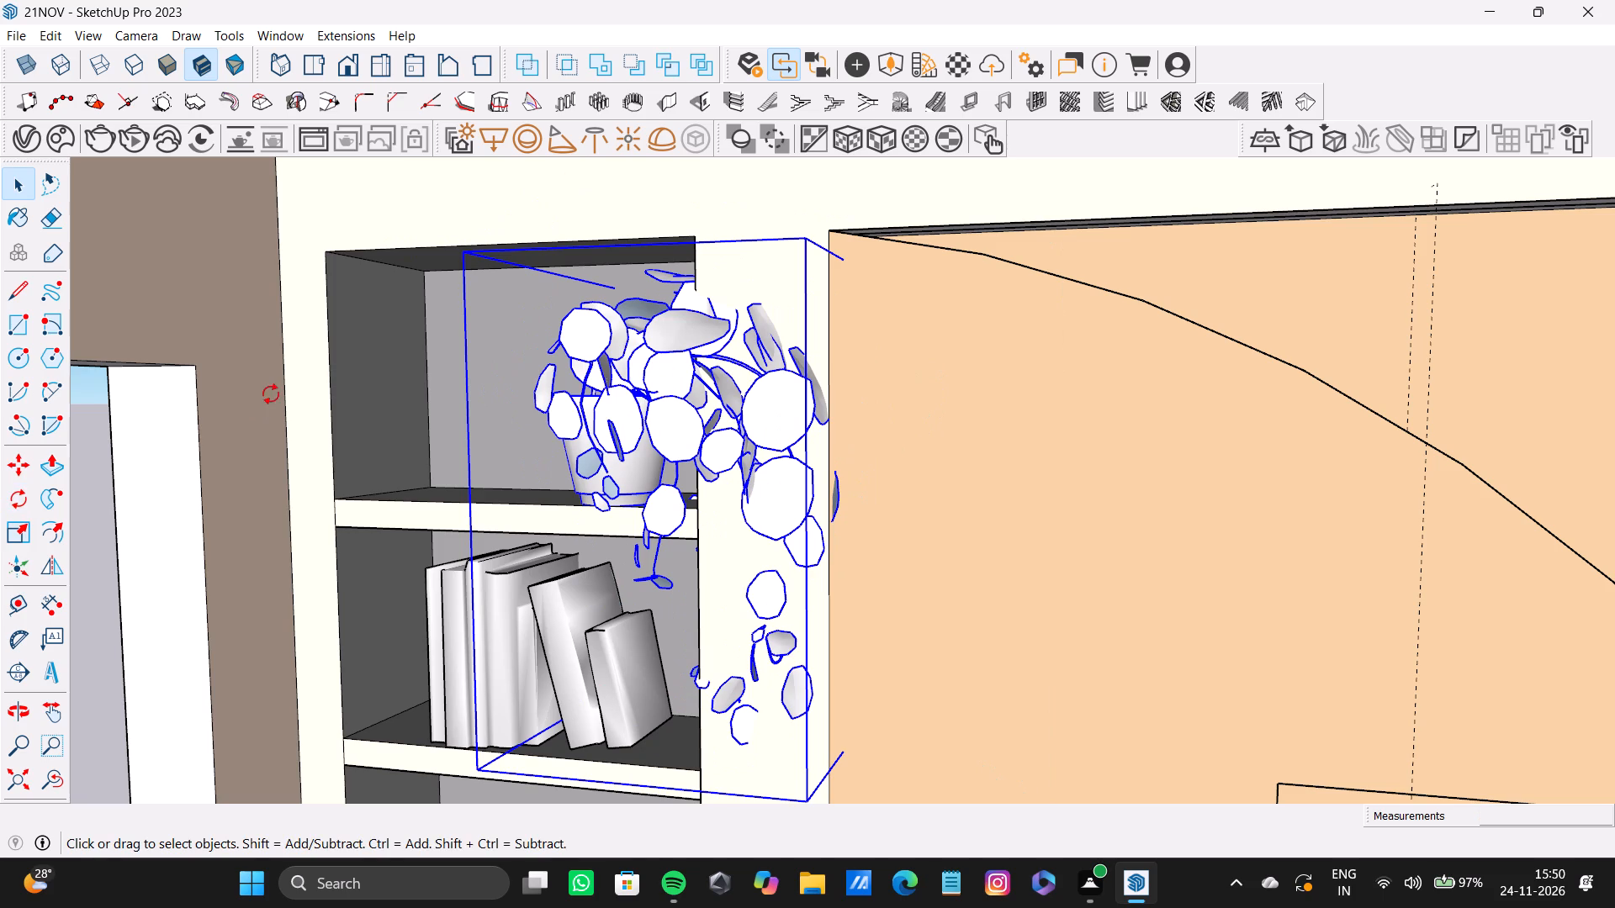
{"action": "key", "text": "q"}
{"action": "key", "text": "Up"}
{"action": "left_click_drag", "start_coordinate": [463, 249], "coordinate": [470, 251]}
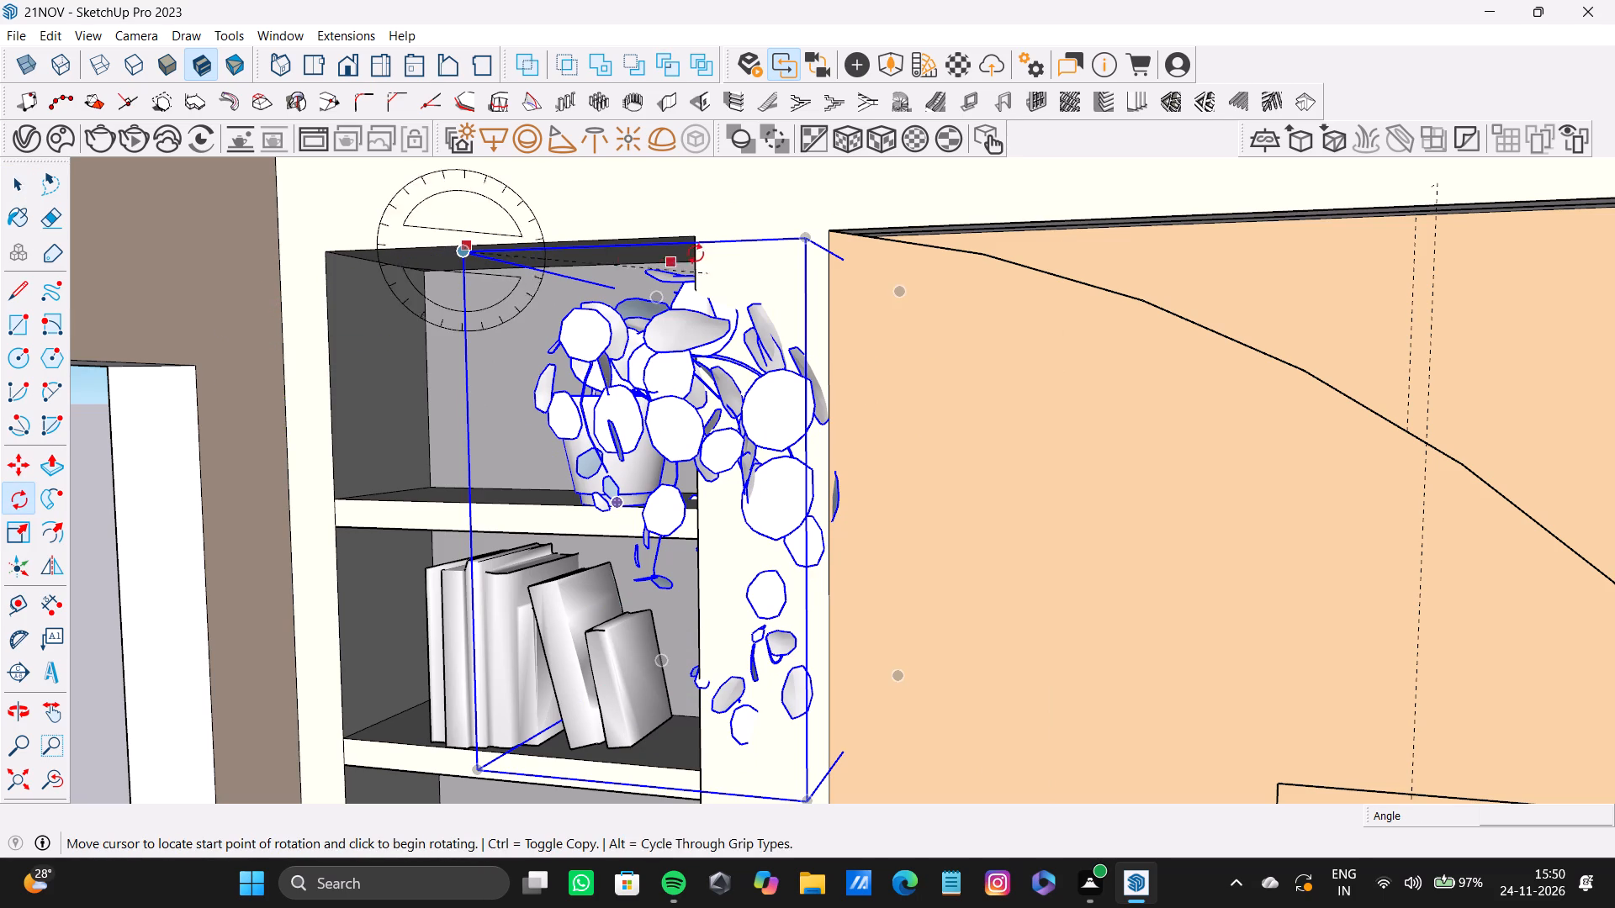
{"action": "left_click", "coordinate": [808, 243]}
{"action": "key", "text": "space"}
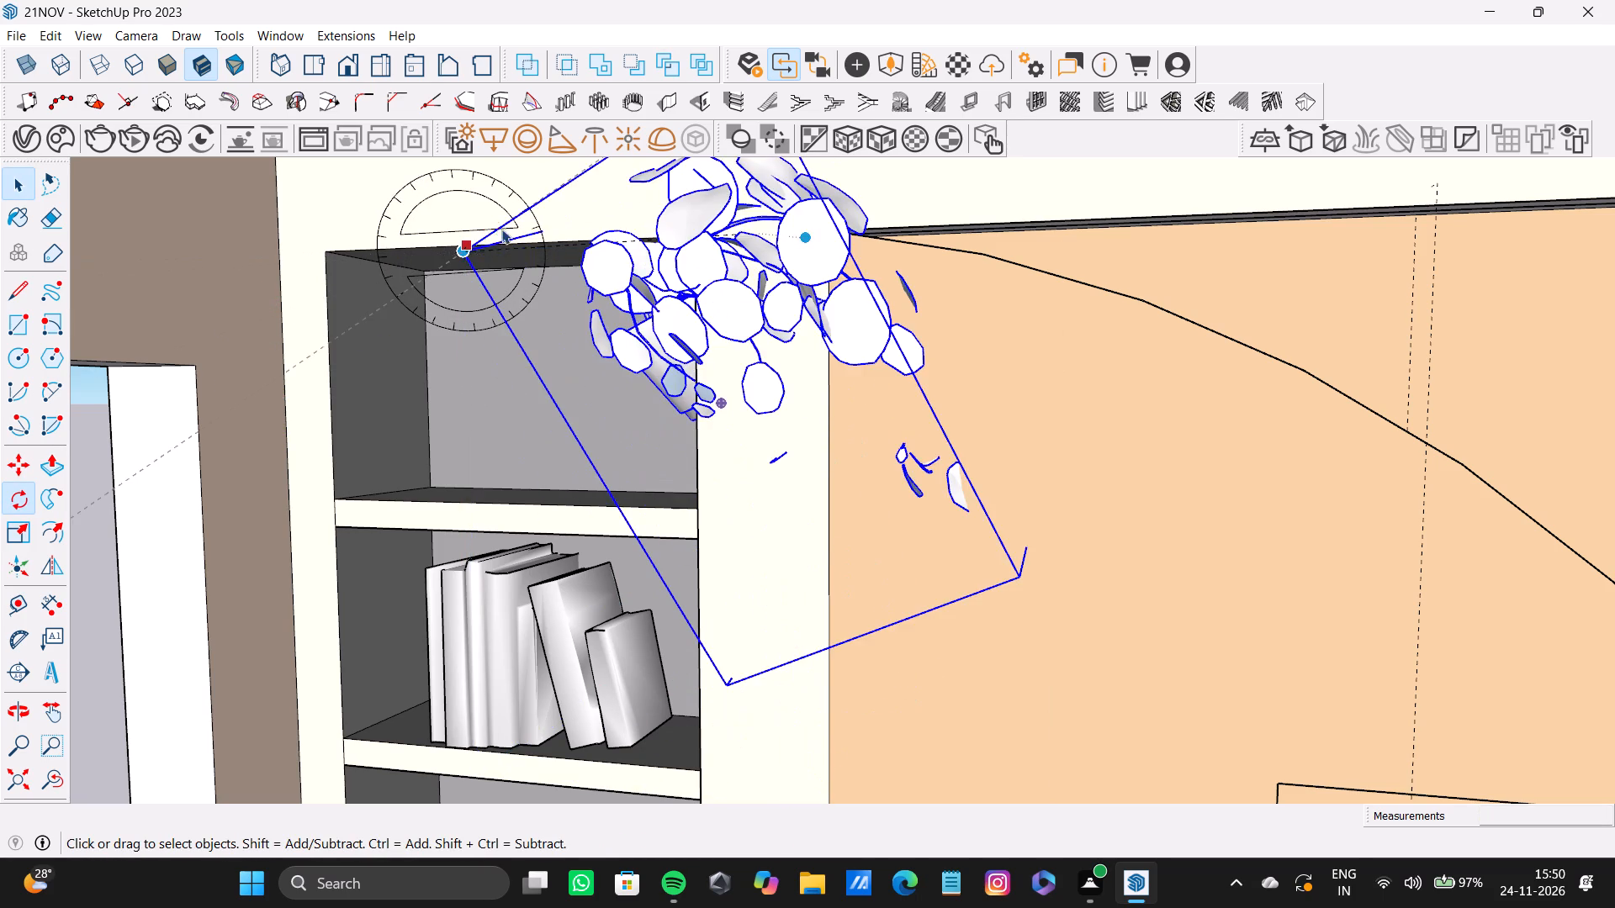
Rotate the Peperomia plant about 42 degrees around the vertical axis, pivoting on a lower corner of its bounding box.
{"action": "scroll", "coordinate": [565, 323], "scroll_direction": "down", "scroll_amount": 9}
{"action": "middle_click_drag", "start_coordinate": [593, 362], "coordinate": [640, 326], "text": "shift"}
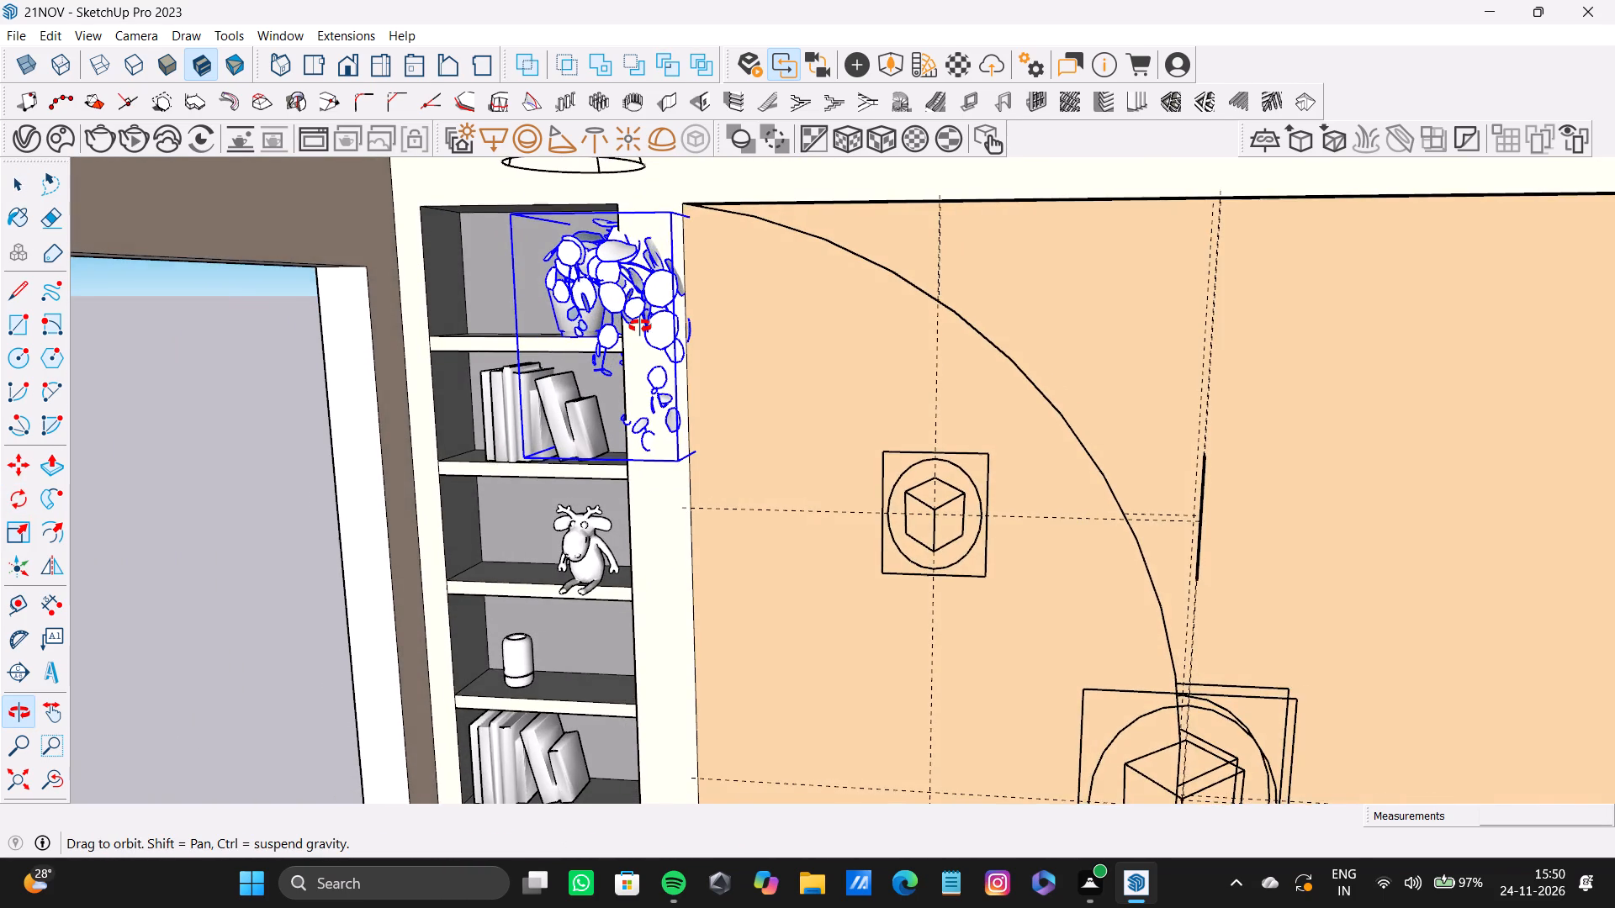
{"action": "middle_click_drag", "start_coordinate": [640, 326], "coordinate": [638, 325], "text": "shift"}
{"action": "key", "text": "q"}
{"action": "key", "text": "Left"}
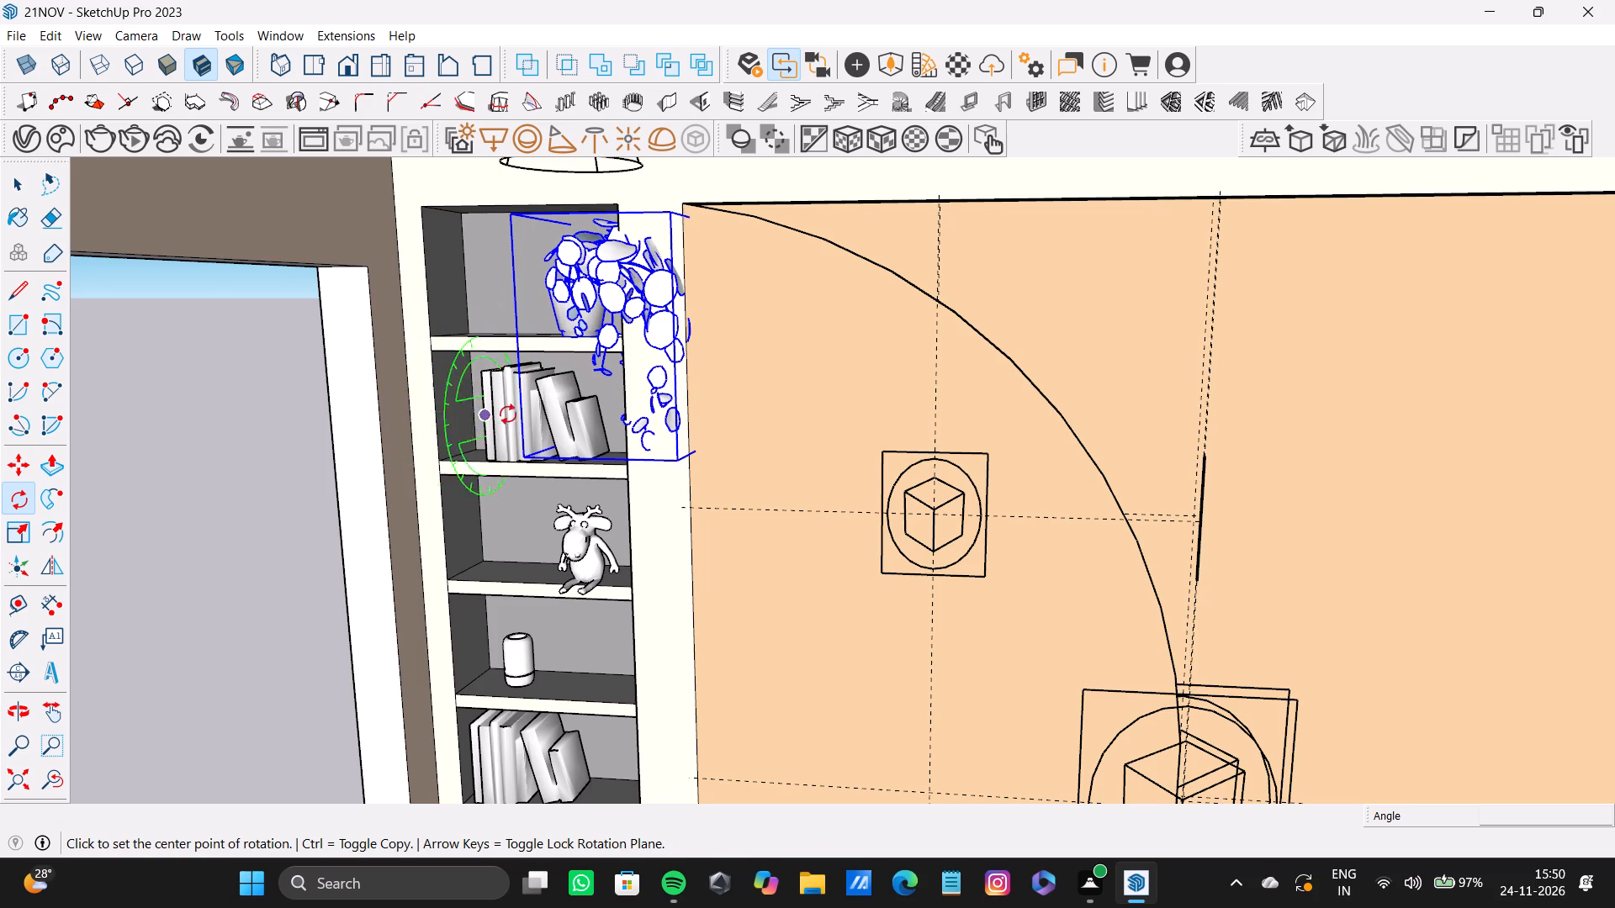
{"action": "scroll", "coordinate": [553, 449], "scroll_direction": "up", "scroll_amount": 5}
{"action": "key", "text": "Up"}
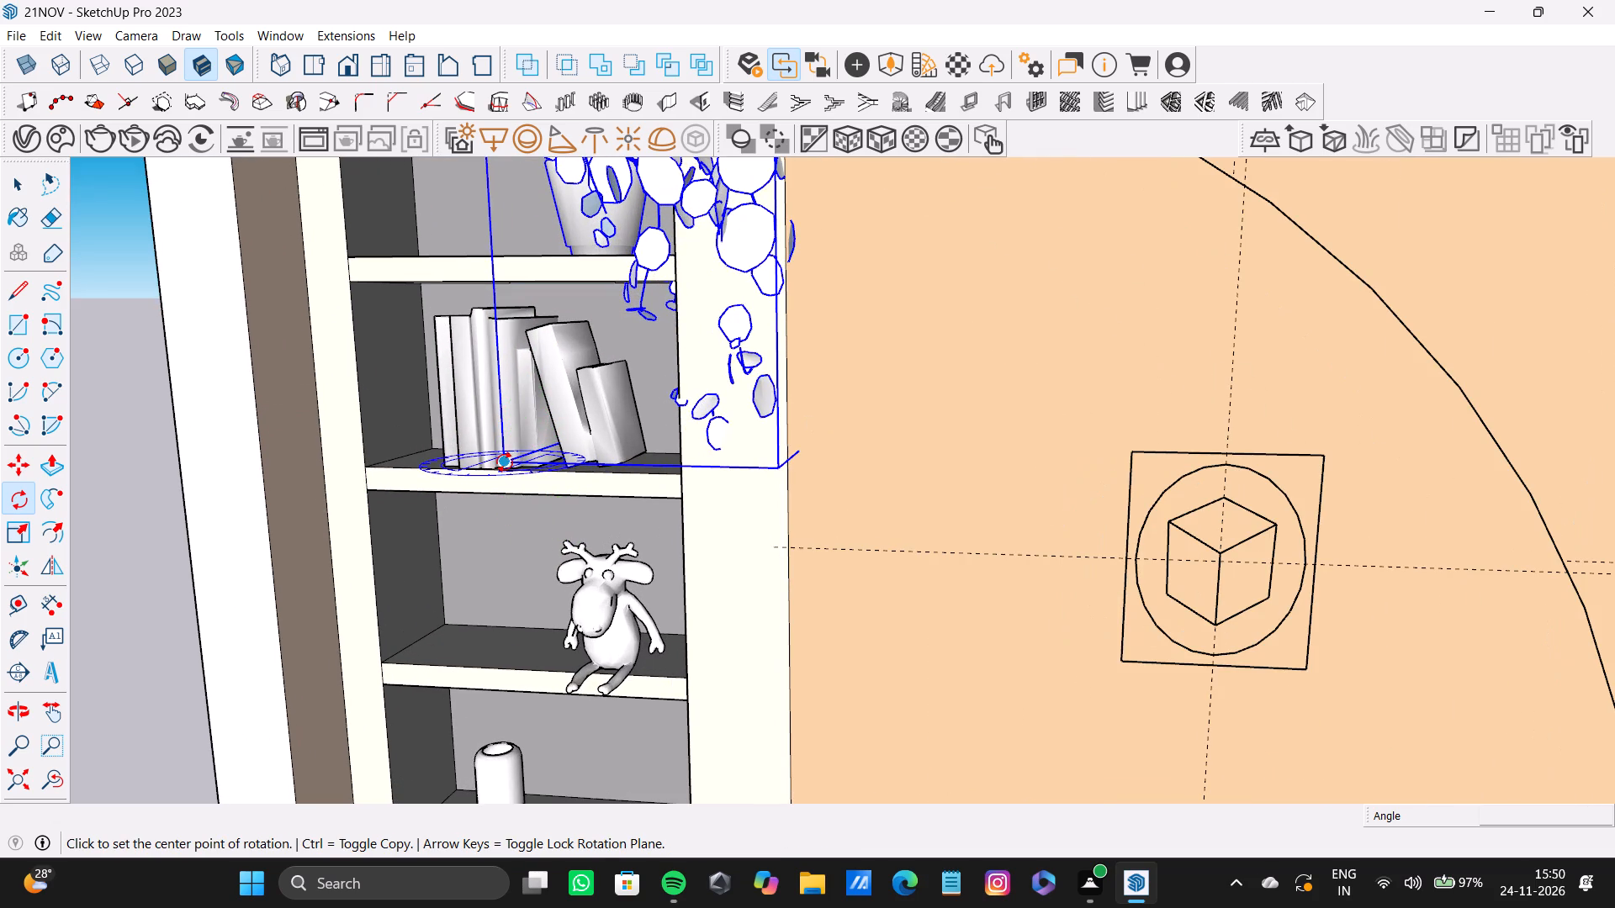
{"action": "left_click", "coordinate": [506, 462]}
{"action": "left_click", "coordinate": [782, 467]}
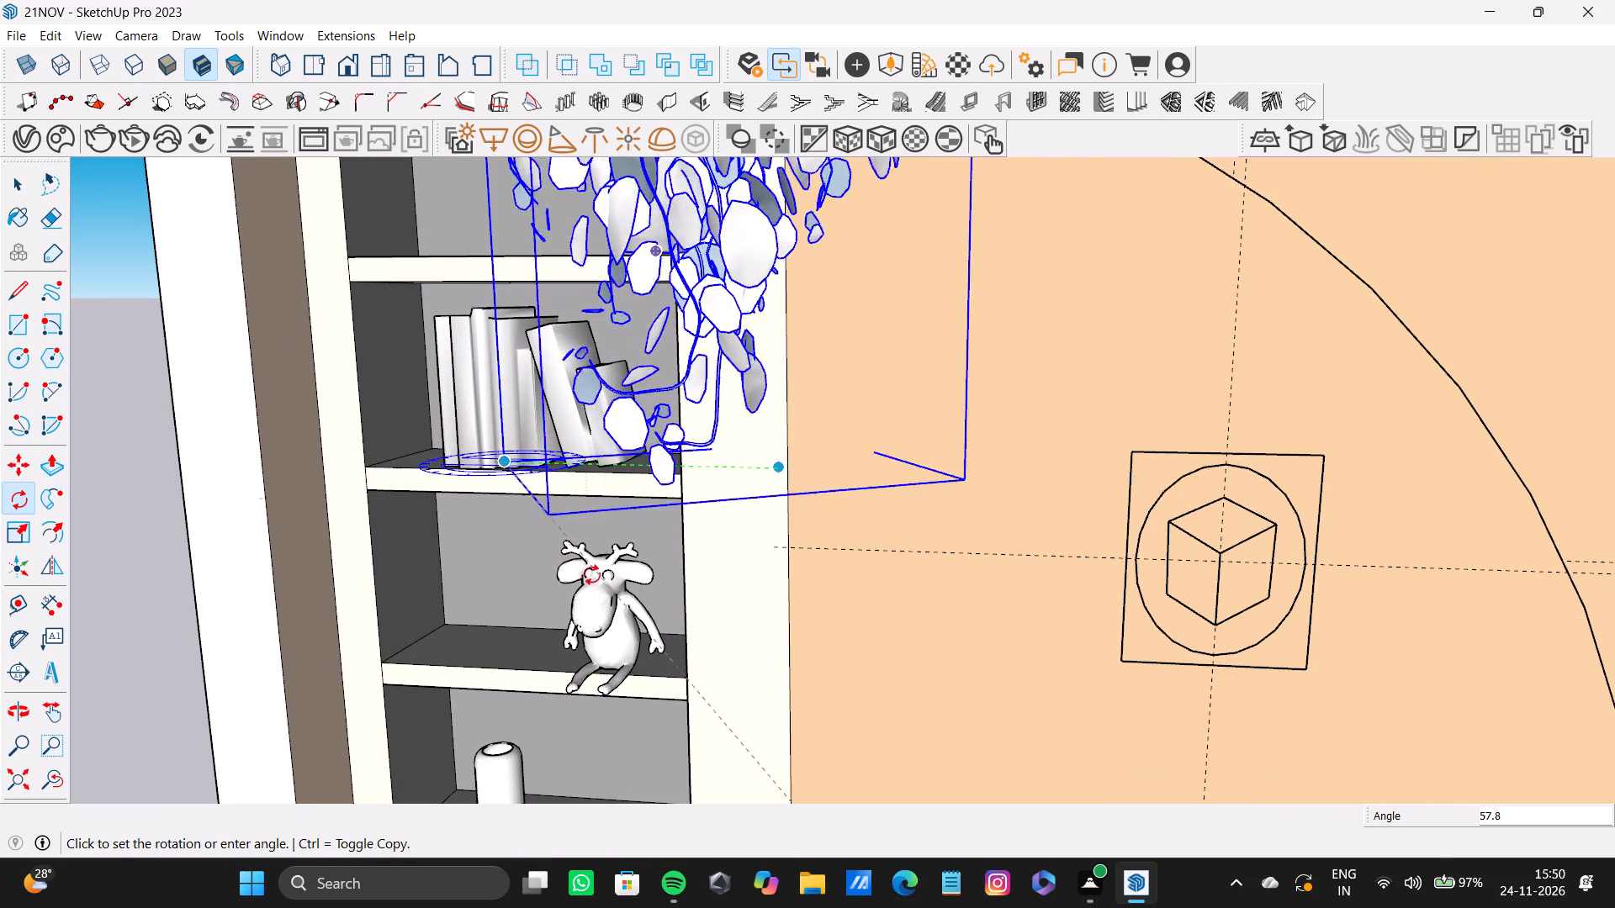
{"action": "left_click", "coordinate": [846, 562]}
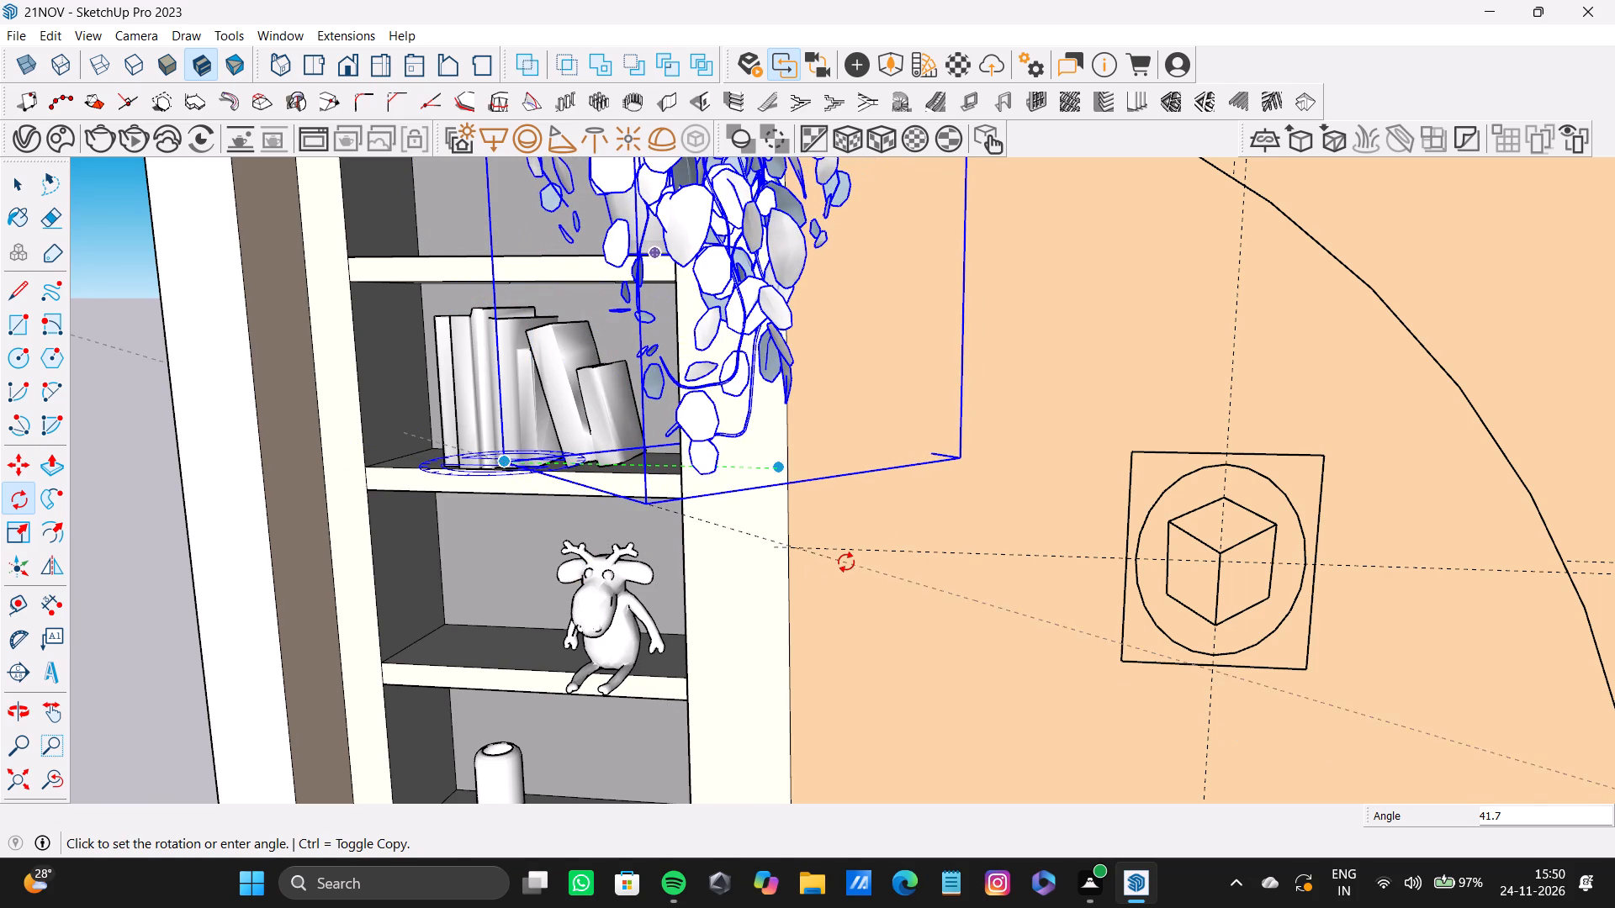
{"action": "key", "text": "space"}
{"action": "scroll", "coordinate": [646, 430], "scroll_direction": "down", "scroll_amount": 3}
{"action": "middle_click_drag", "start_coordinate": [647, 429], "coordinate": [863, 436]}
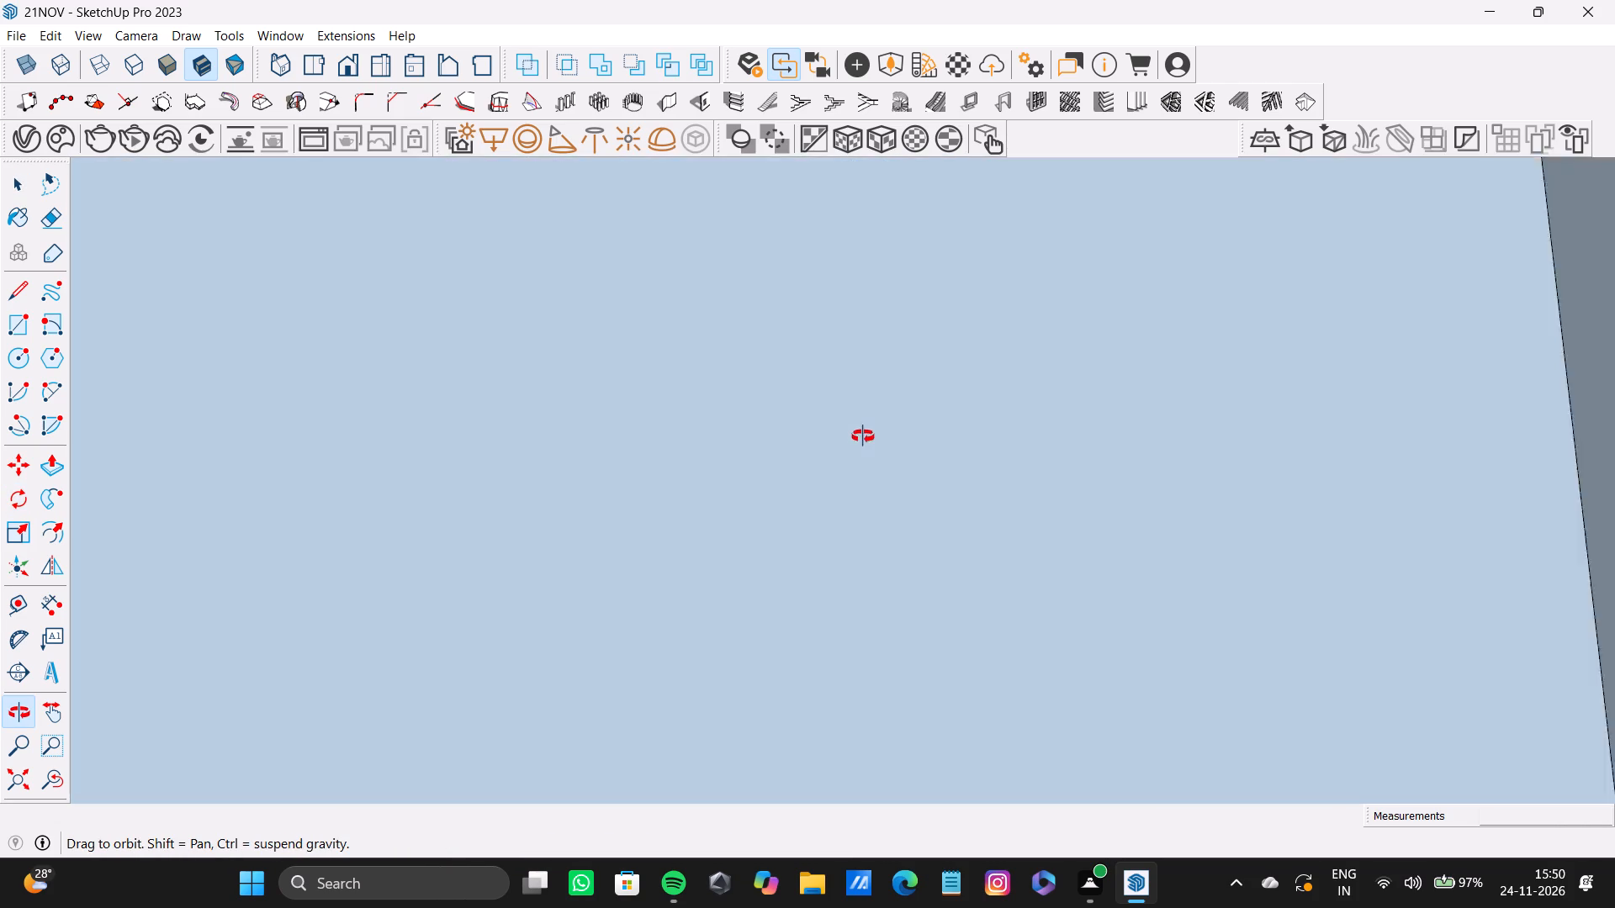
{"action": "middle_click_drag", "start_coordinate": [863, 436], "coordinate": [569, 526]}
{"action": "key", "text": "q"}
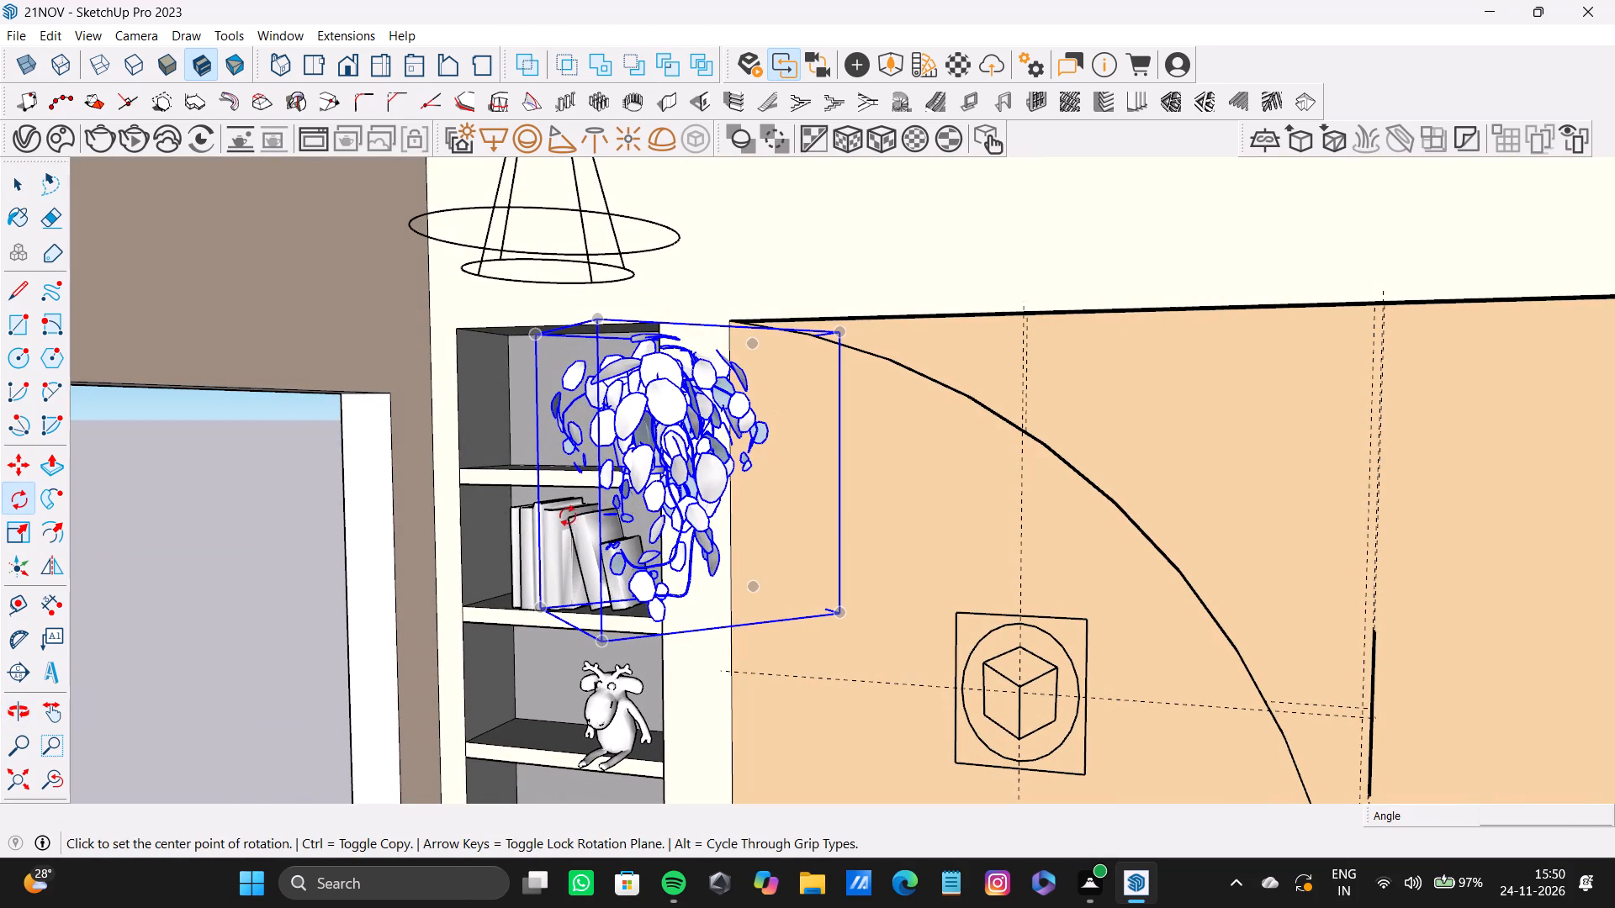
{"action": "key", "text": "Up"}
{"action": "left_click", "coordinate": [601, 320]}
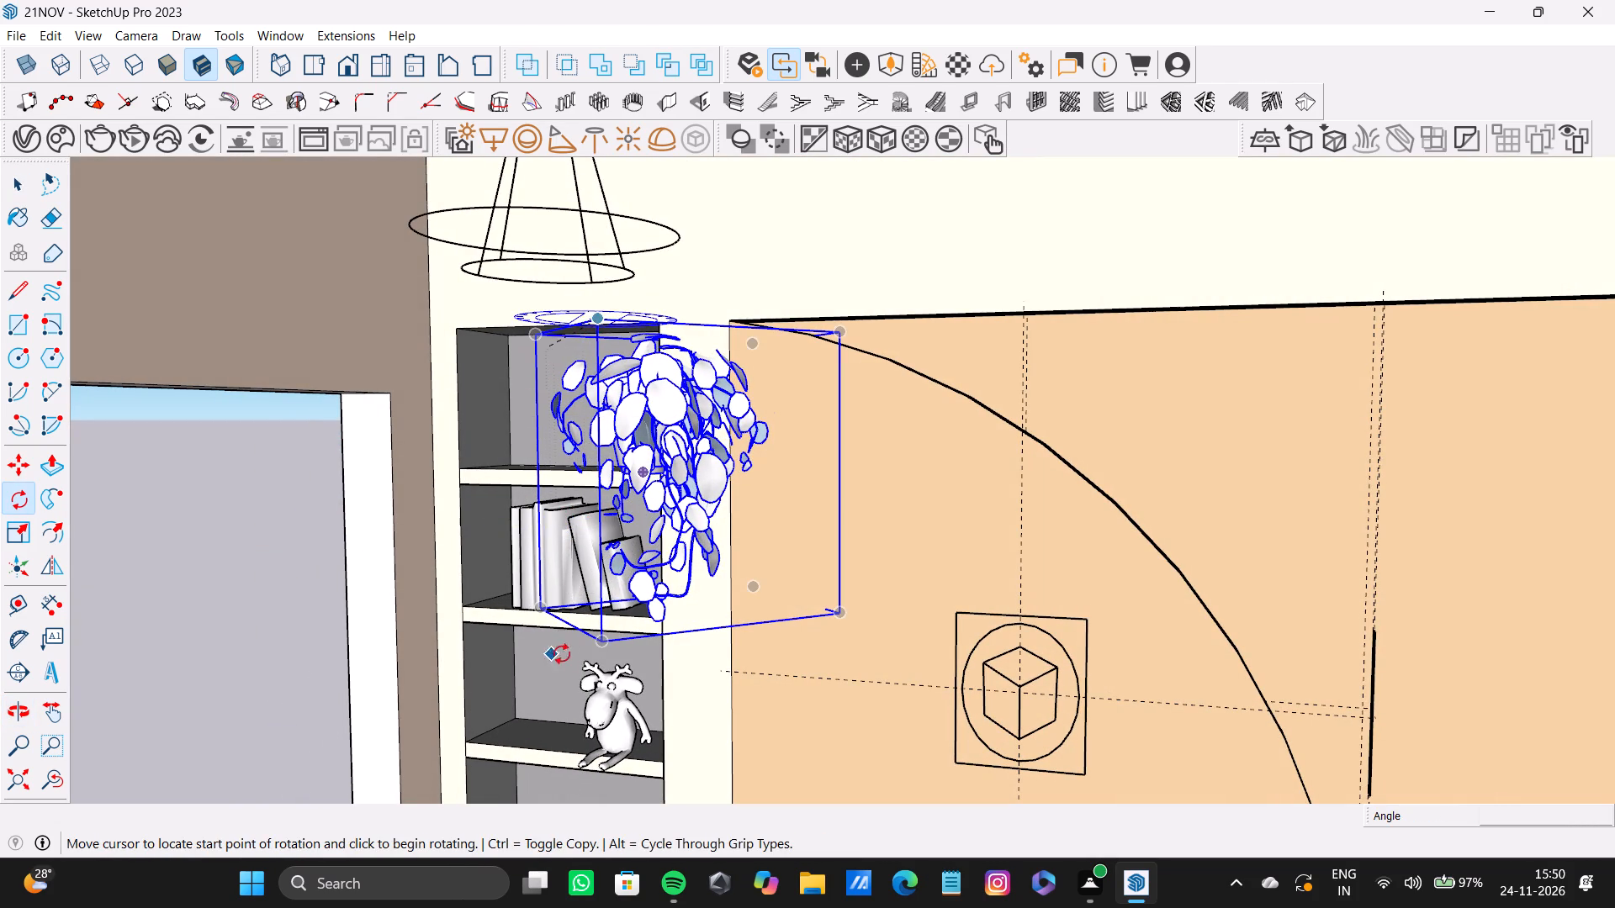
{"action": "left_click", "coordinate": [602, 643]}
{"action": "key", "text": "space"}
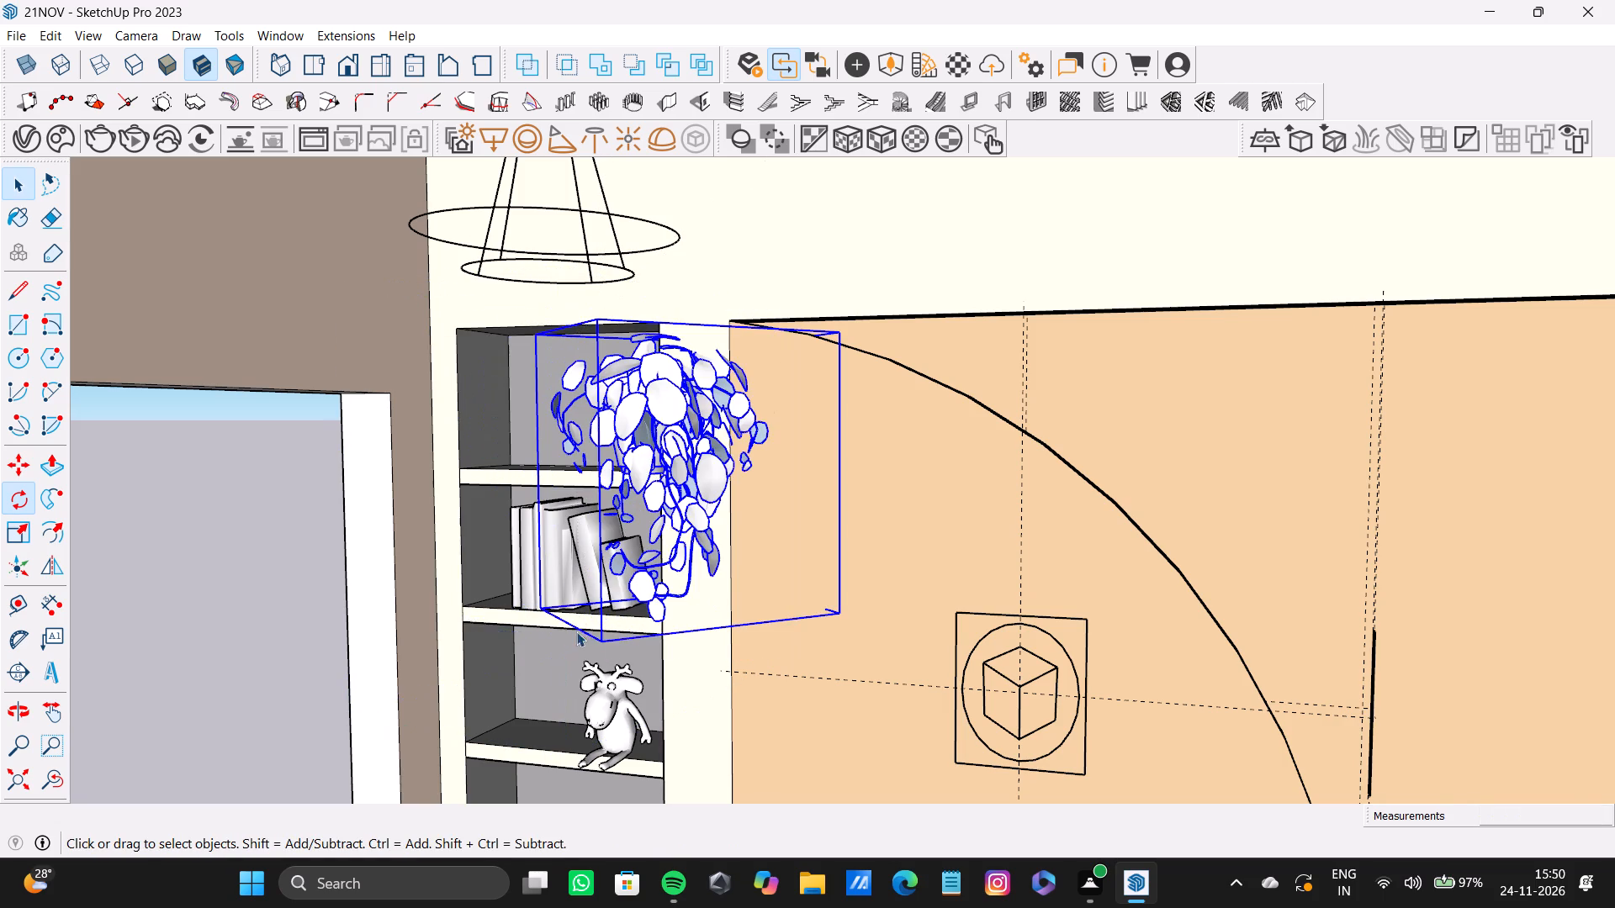
Move the Peperomia plant about 1 5/16" so its pot sits over the niche's top shelf.
{"action": "scroll", "coordinate": [641, 478], "scroll_direction": "up", "scroll_amount": 16}
{"action": "middle_click_drag", "start_coordinate": [579, 449], "coordinate": [691, 435], "text": "shift"}
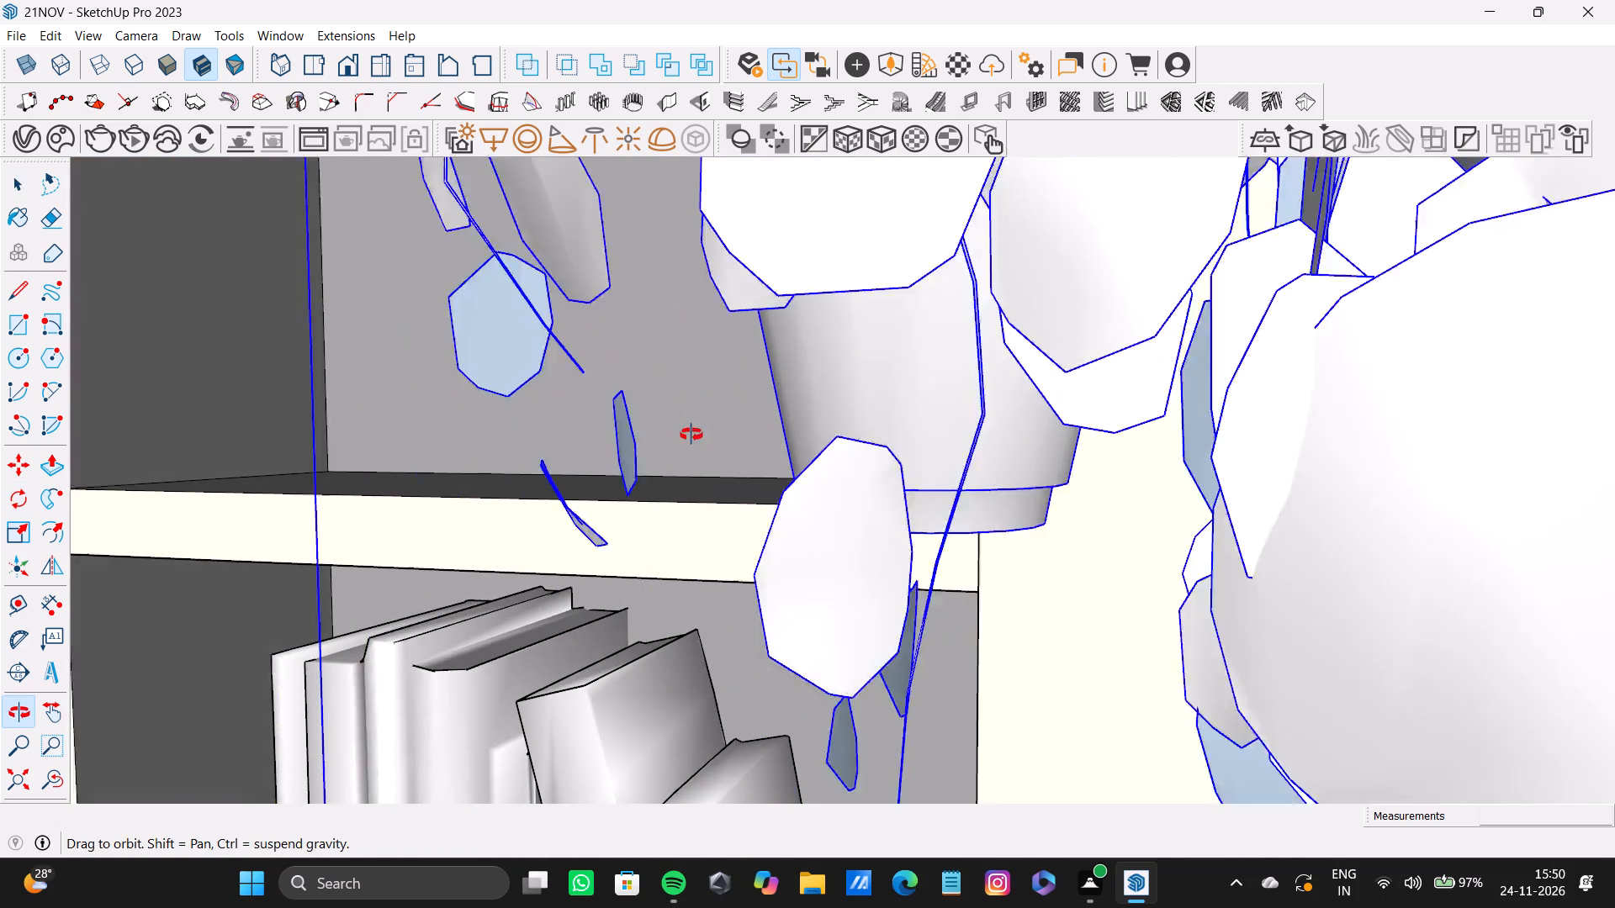
{"action": "middle_click_drag", "start_coordinate": [691, 435], "coordinate": [692, 435], "text": "shift"}
{"action": "key", "text": "m"}
{"action": "left_click_drag", "start_coordinate": [846, 529], "coordinate": [833, 522]}
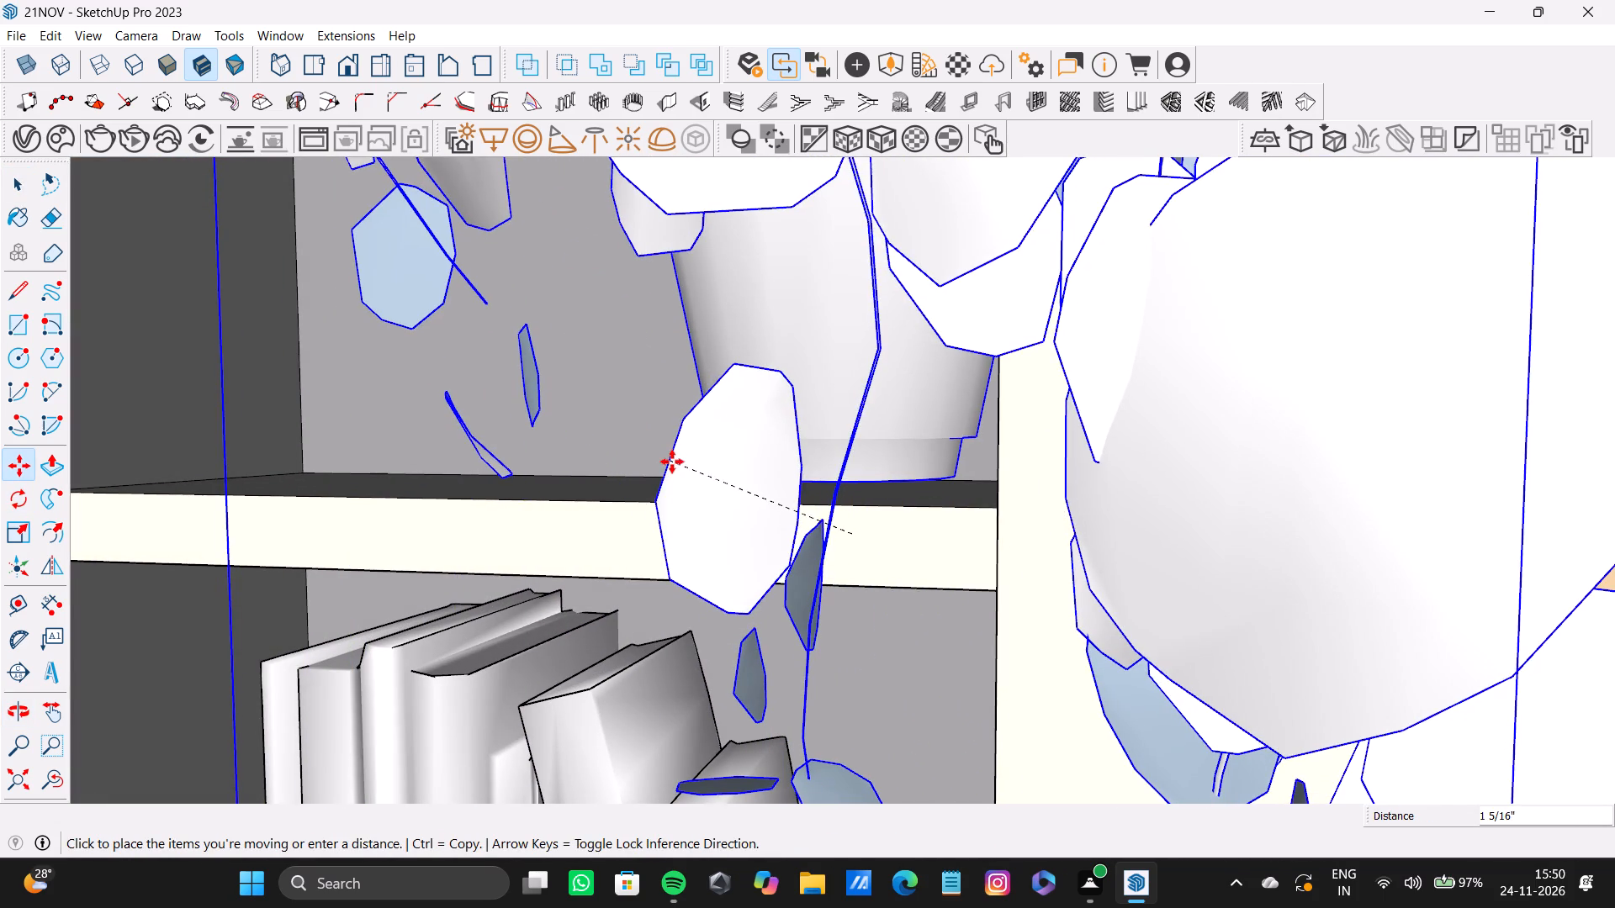
{"action": "left_click", "coordinate": [672, 462]}
Slide the Peperomia plant sideways along the green axis, away from the panelled wall.
{"action": "middle_click_drag", "start_coordinate": [913, 557], "coordinate": [1056, 572]}
{"action": "scroll", "coordinate": [924, 479], "scroll_direction": "up", "scroll_amount": 5}
{"action": "left_click_drag", "start_coordinate": [920, 502], "coordinate": [898, 504]}
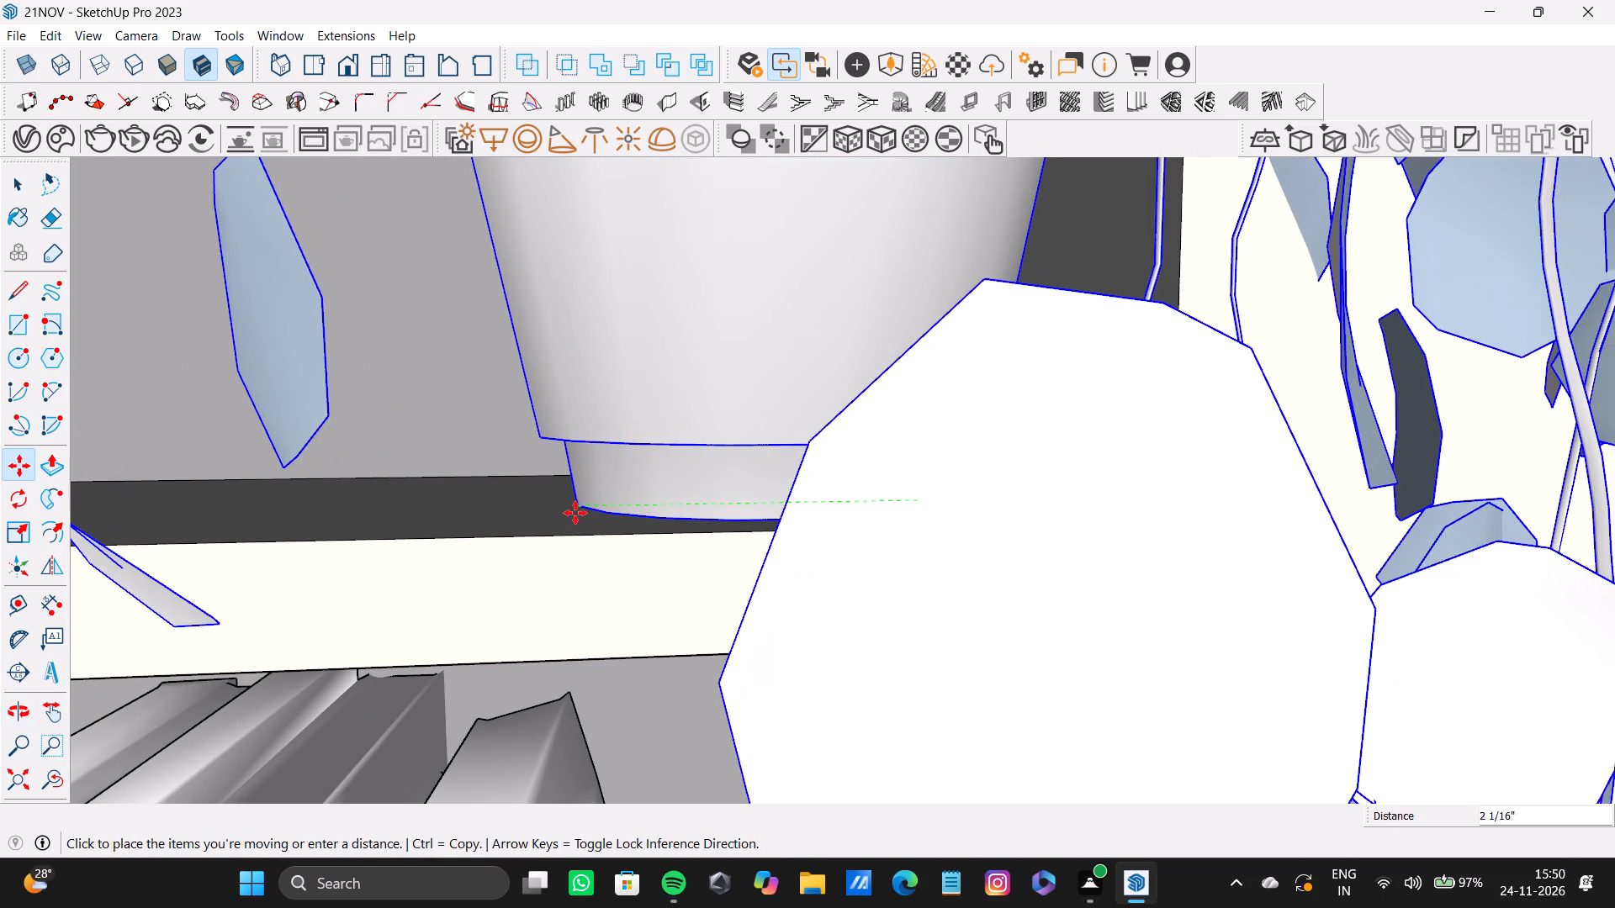
{"action": "left_click", "coordinate": [507, 515]}
{"action": "key", "text": "space"}
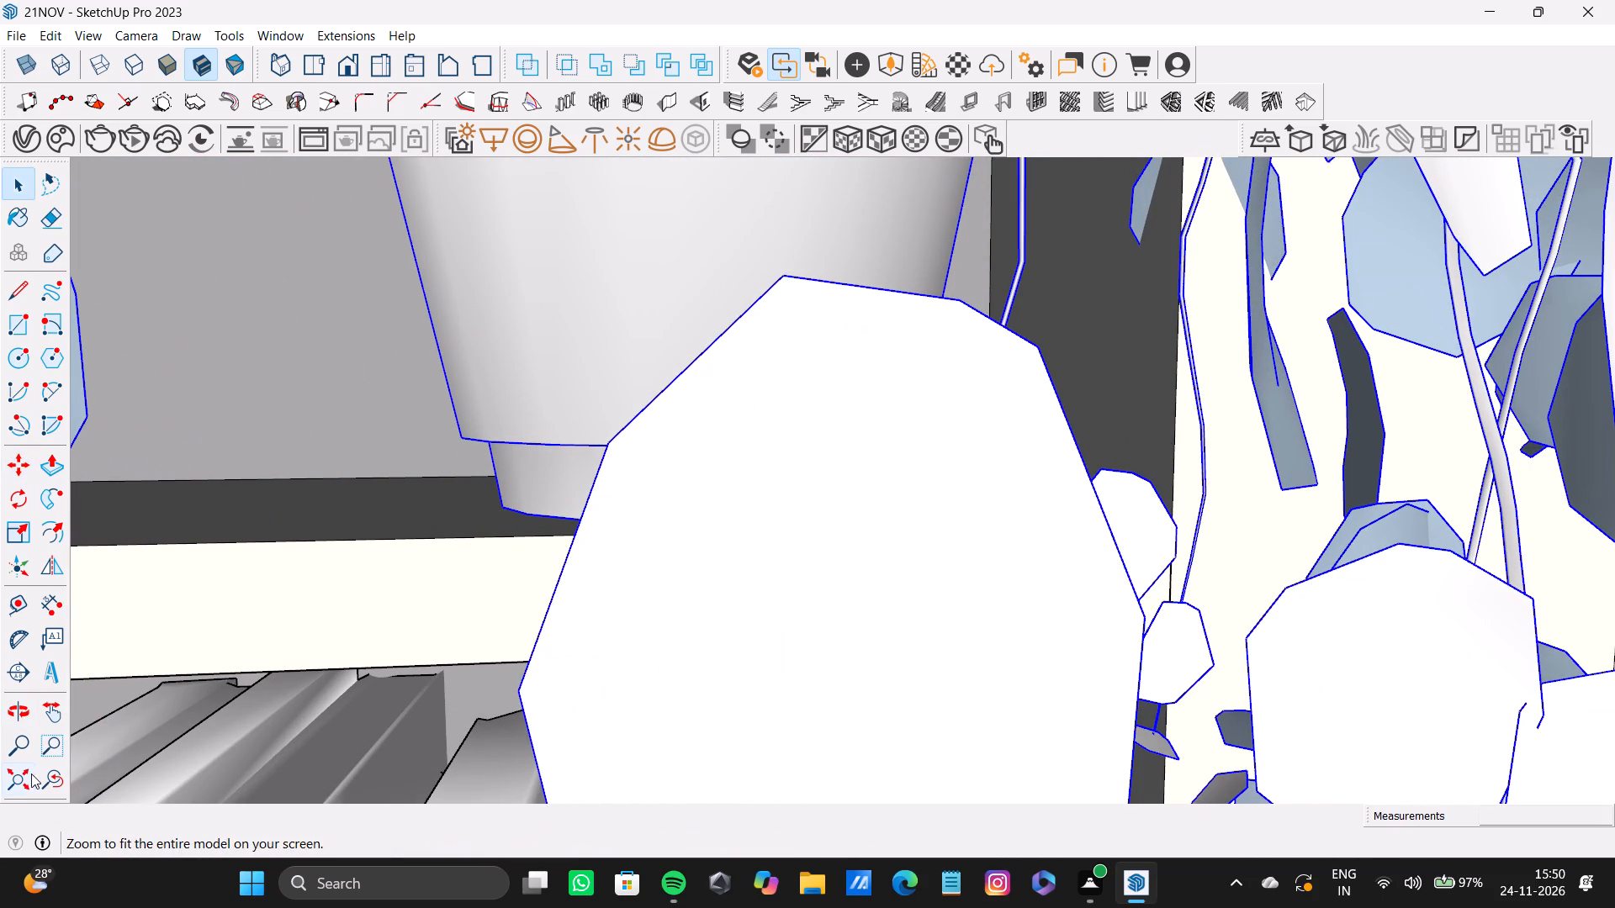
Scale the Peperomia plant down vertically to about 0.7 of its height, shortening its trailing stems.
{"action": "left_click", "coordinate": [27, 779]}
{"action": "middle_click_drag", "start_coordinate": [511, 545], "coordinate": [97, 539]}
{"action": "scroll", "coordinate": [656, 366], "scroll_direction": "up", "scroll_amount": 10}
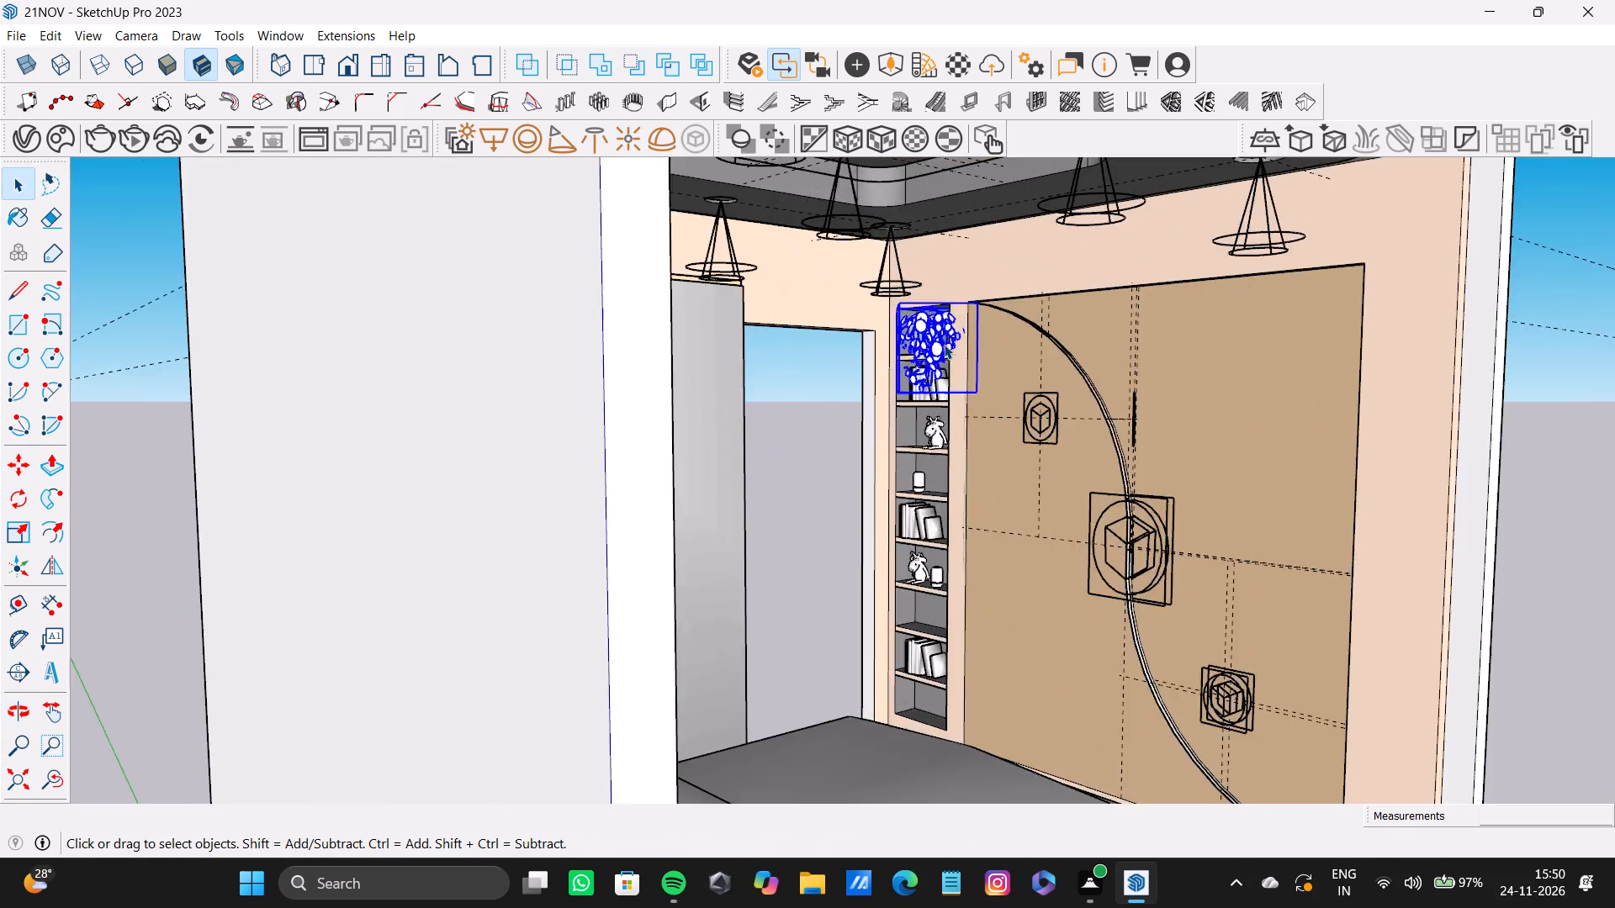
{"action": "scroll", "coordinate": [944, 344], "scroll_direction": "up", "scroll_amount": 16}
{"action": "key", "text": "s"}
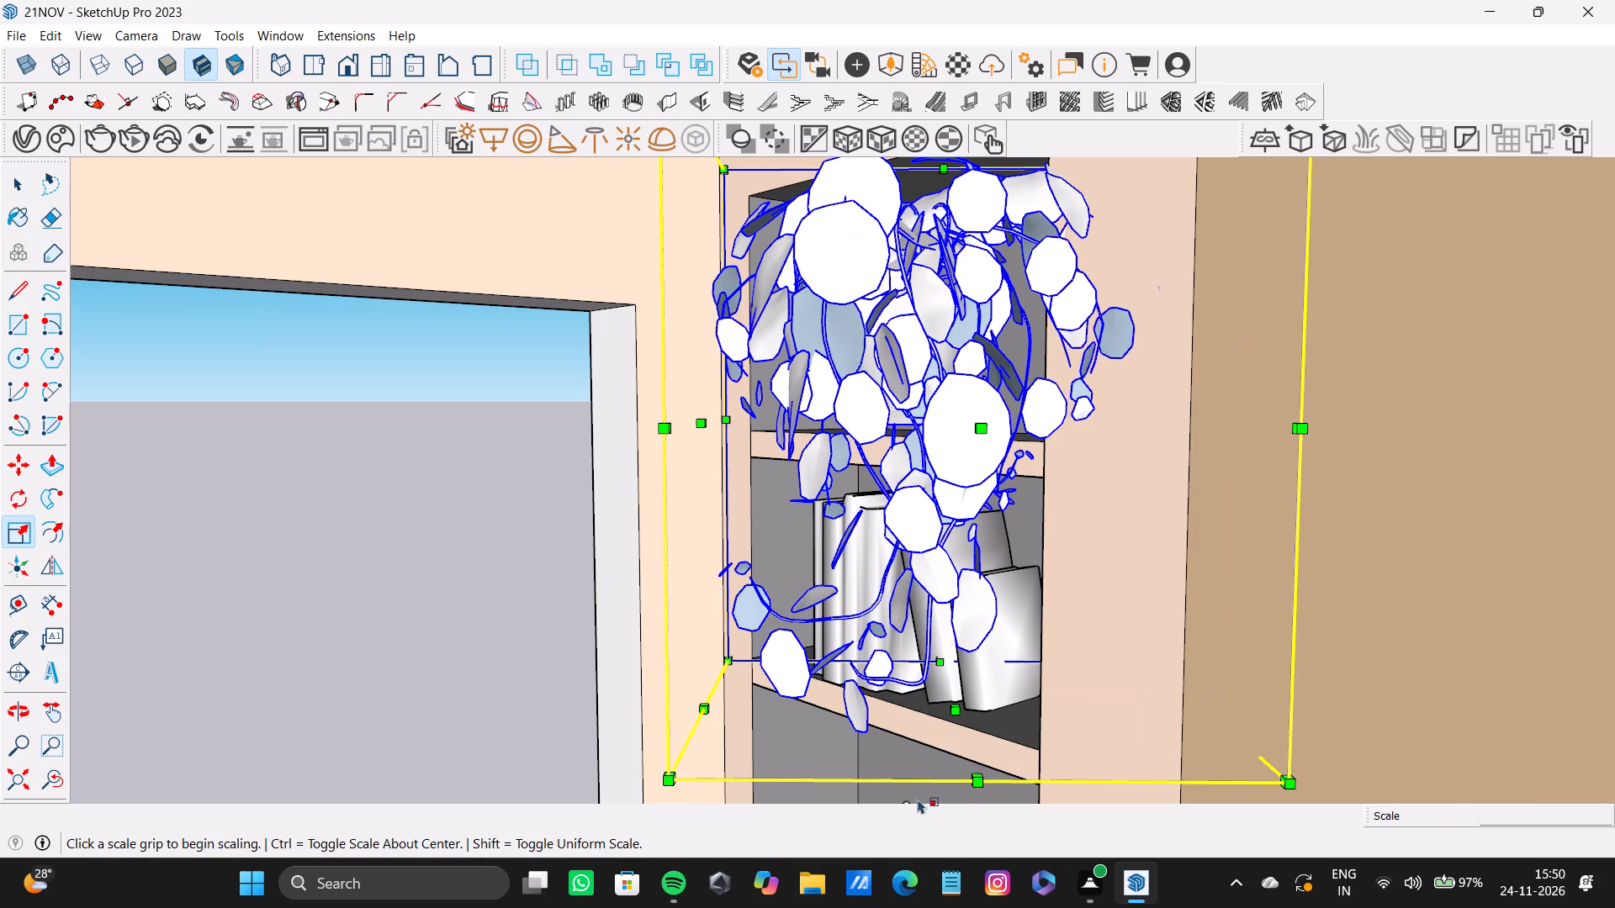
{"action": "left_click_drag", "start_coordinate": [962, 705], "coordinate": [950, 539]}
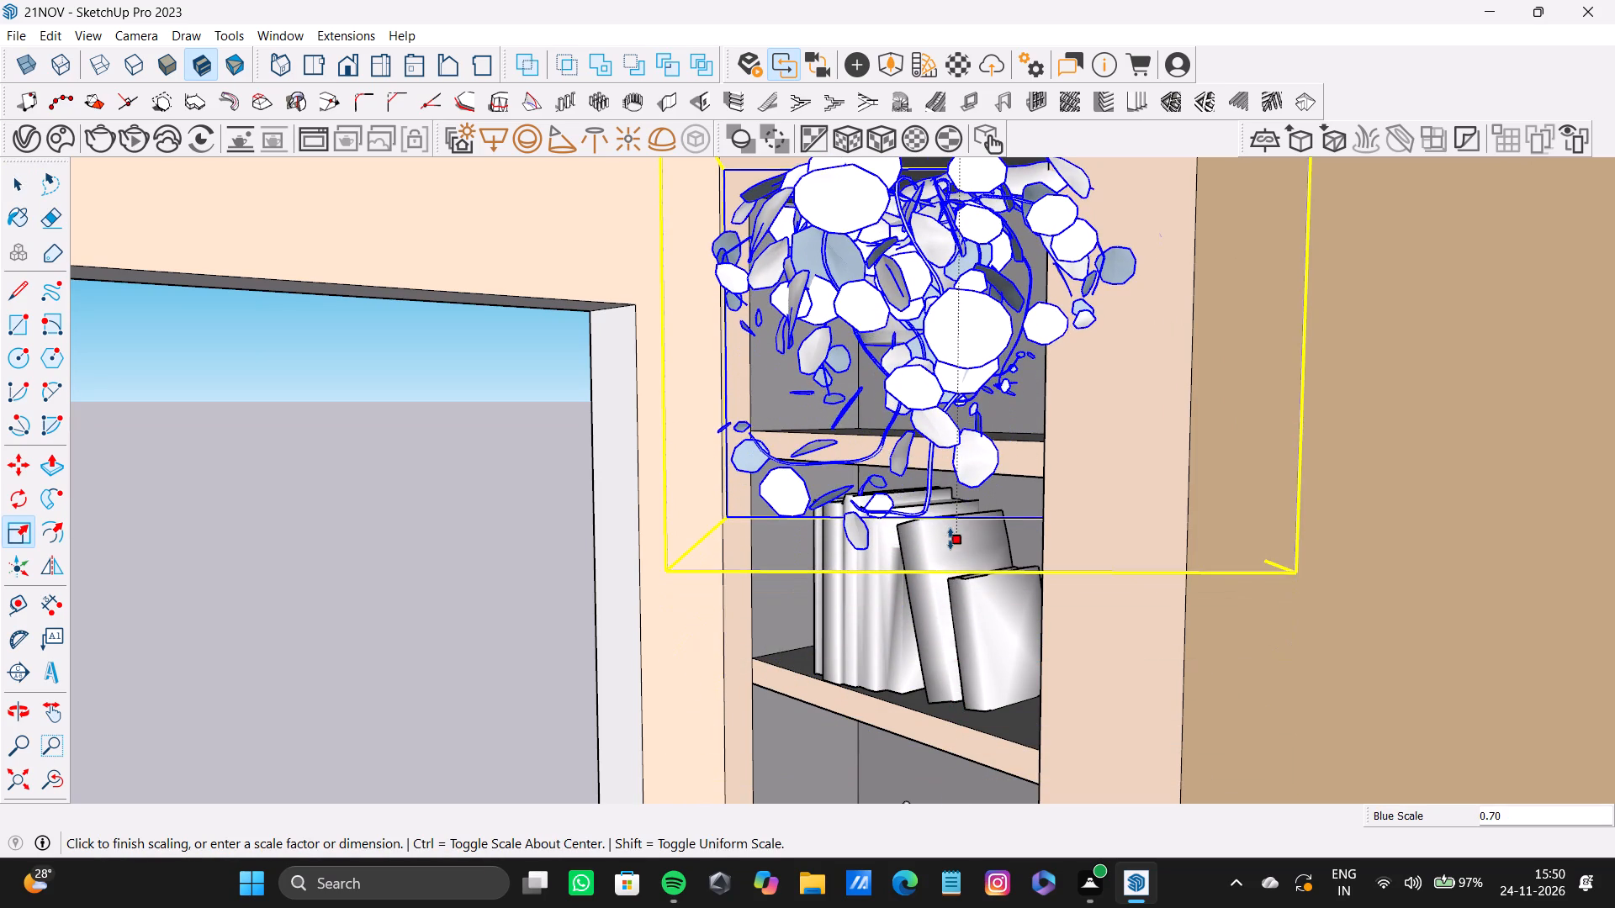
{"action": "left_click_drag", "start_coordinate": [950, 539], "coordinate": [950, 563]}
{"action": "key", "text": "space"}
{"action": "left_click", "coordinate": [289, 509]}
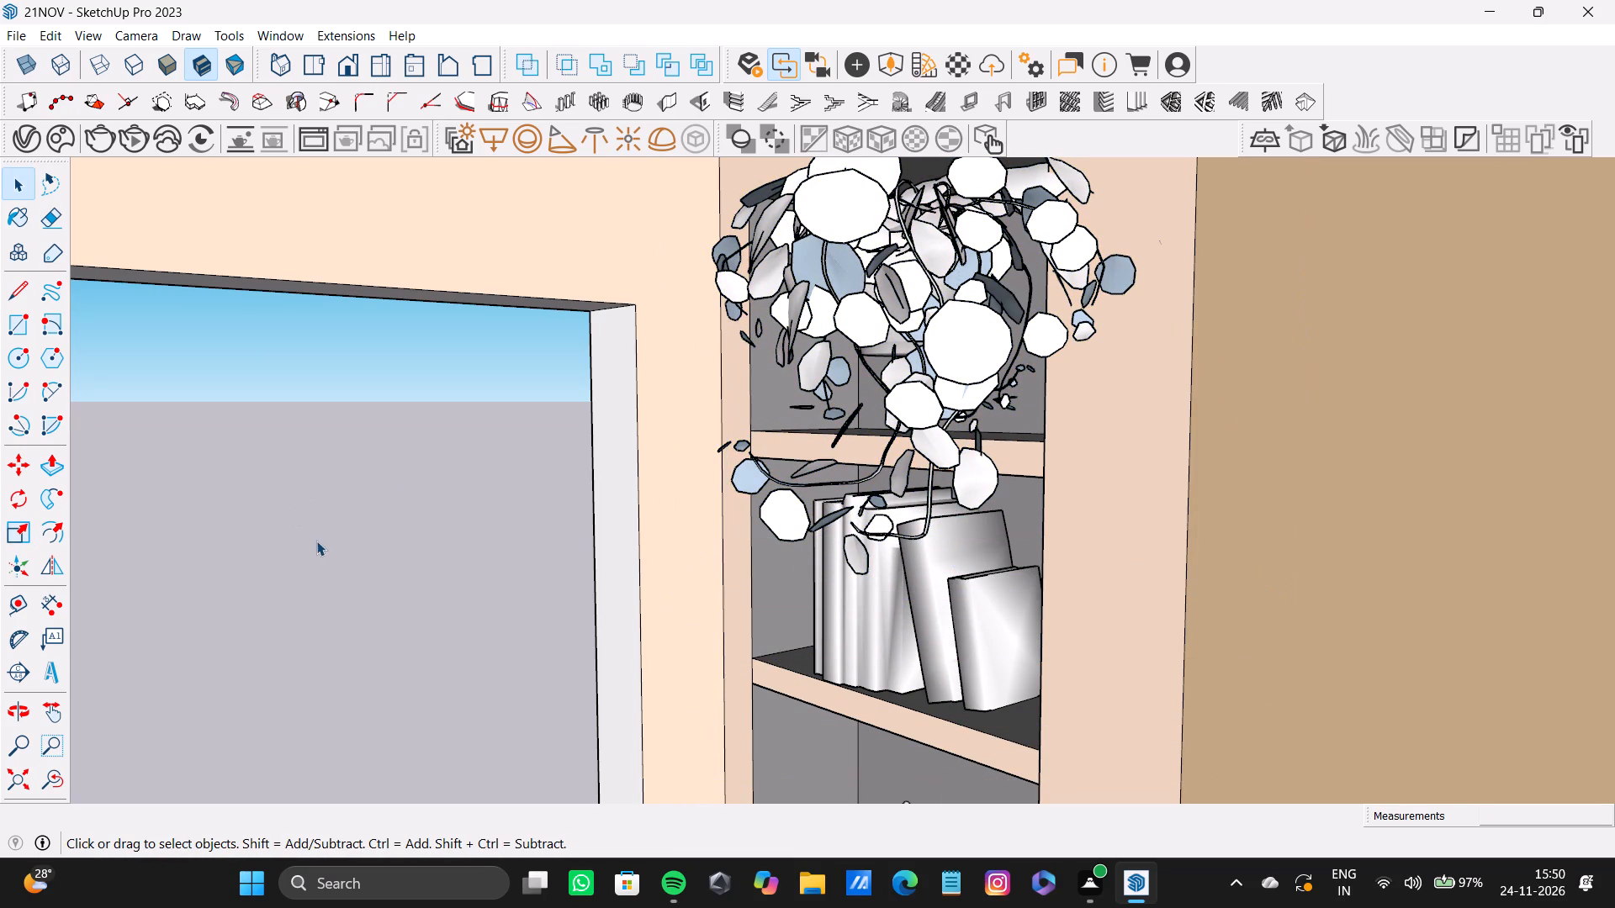
{"action": "key", "text": "space"}
Stretch the Peperomia plant vertically by a blue-axis scale factor of 1.20.
{"action": "scroll", "coordinate": [239, 536], "scroll_direction": "down", "scroll_amount": 19}
{"action": "middle_click_drag", "start_coordinate": [454, 660], "coordinate": [500, 527]}
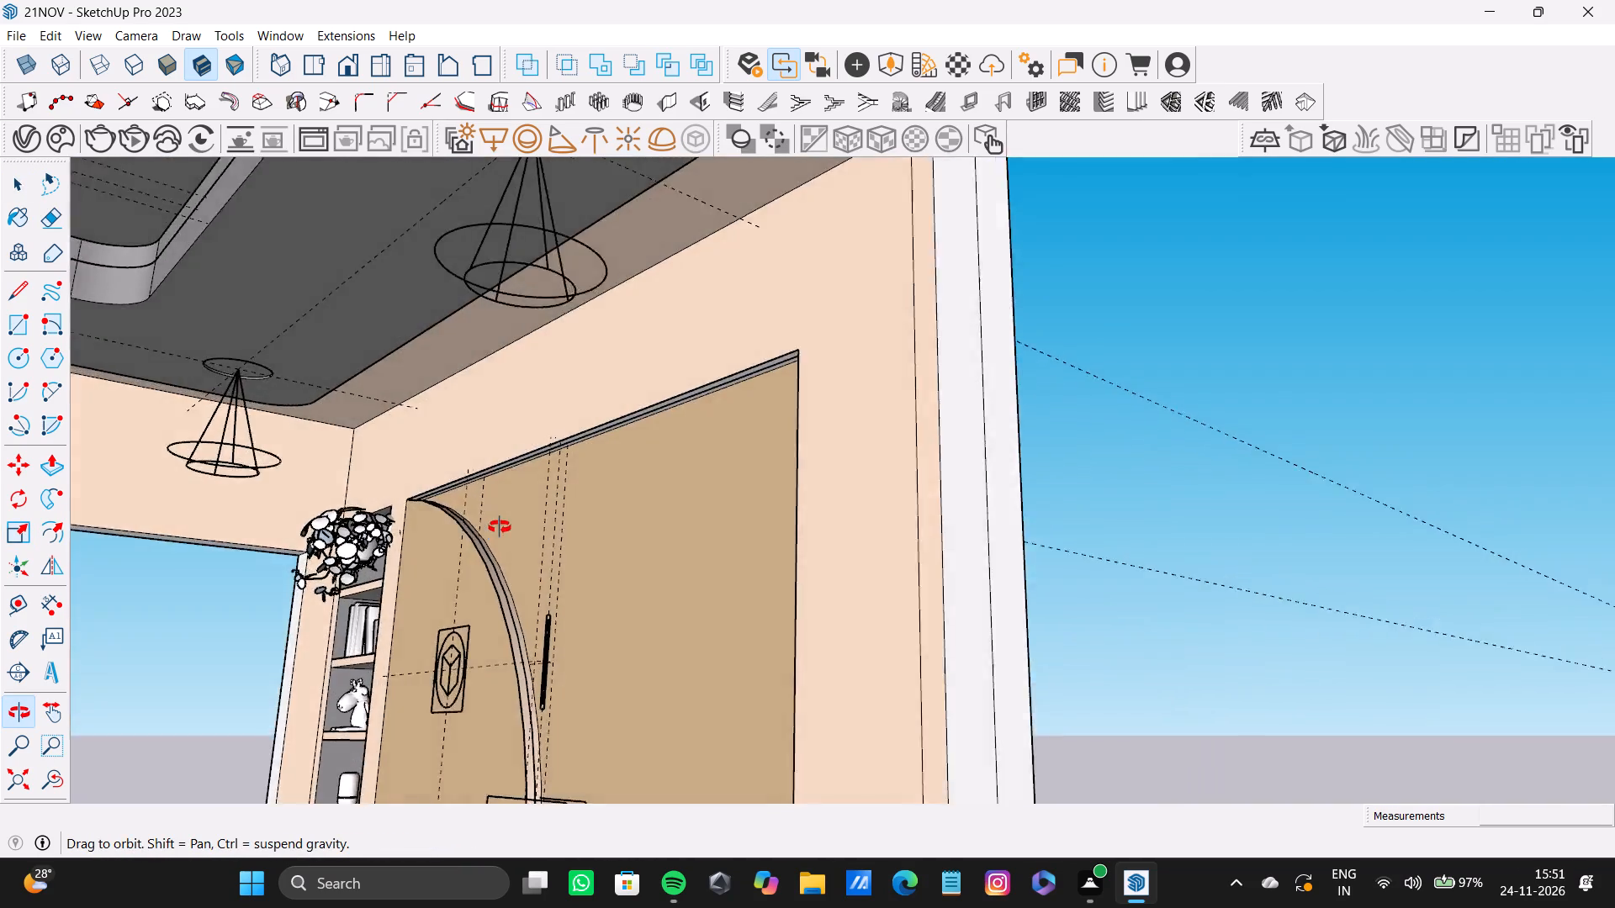
{"action": "middle_click_drag", "start_coordinate": [500, 527], "coordinate": [433, 636]}
{"action": "scroll", "coordinate": [444, 501], "scroll_direction": "up", "scroll_amount": 19}
{"action": "middle_click_drag", "start_coordinate": [408, 518], "coordinate": [406, 499]}
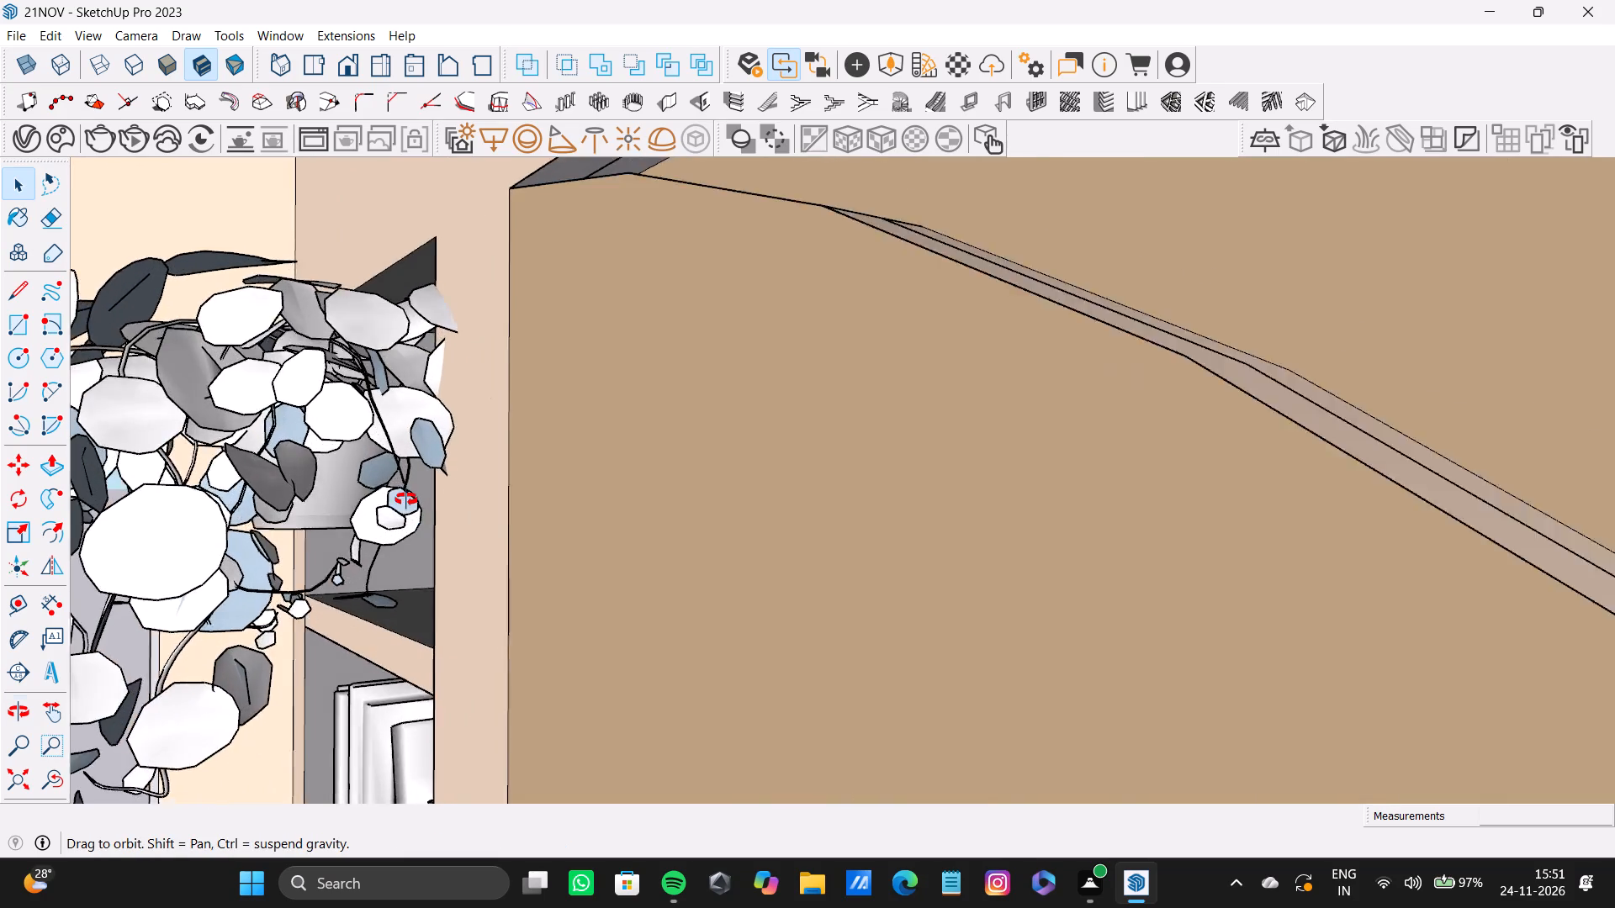
{"action": "middle_click_drag", "start_coordinate": [406, 499], "coordinate": [622, 475]}
{"action": "key", "text": "s"}
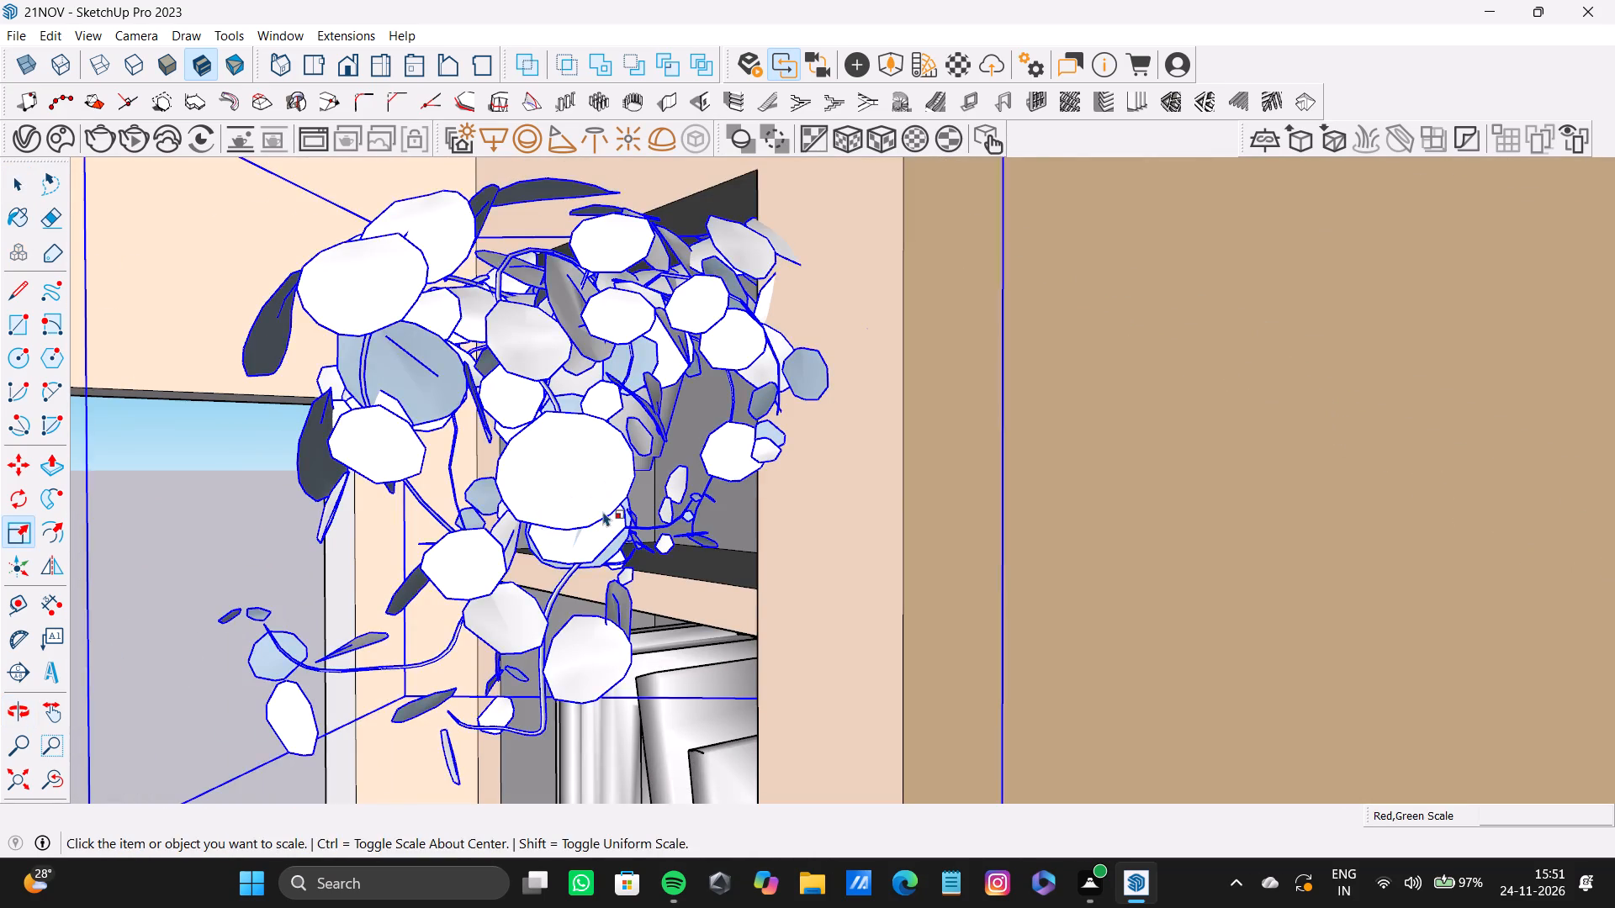
{"action": "middle_click_drag", "start_coordinate": [603, 511], "coordinate": [402, 389]}
{"action": "key", "text": "s"}
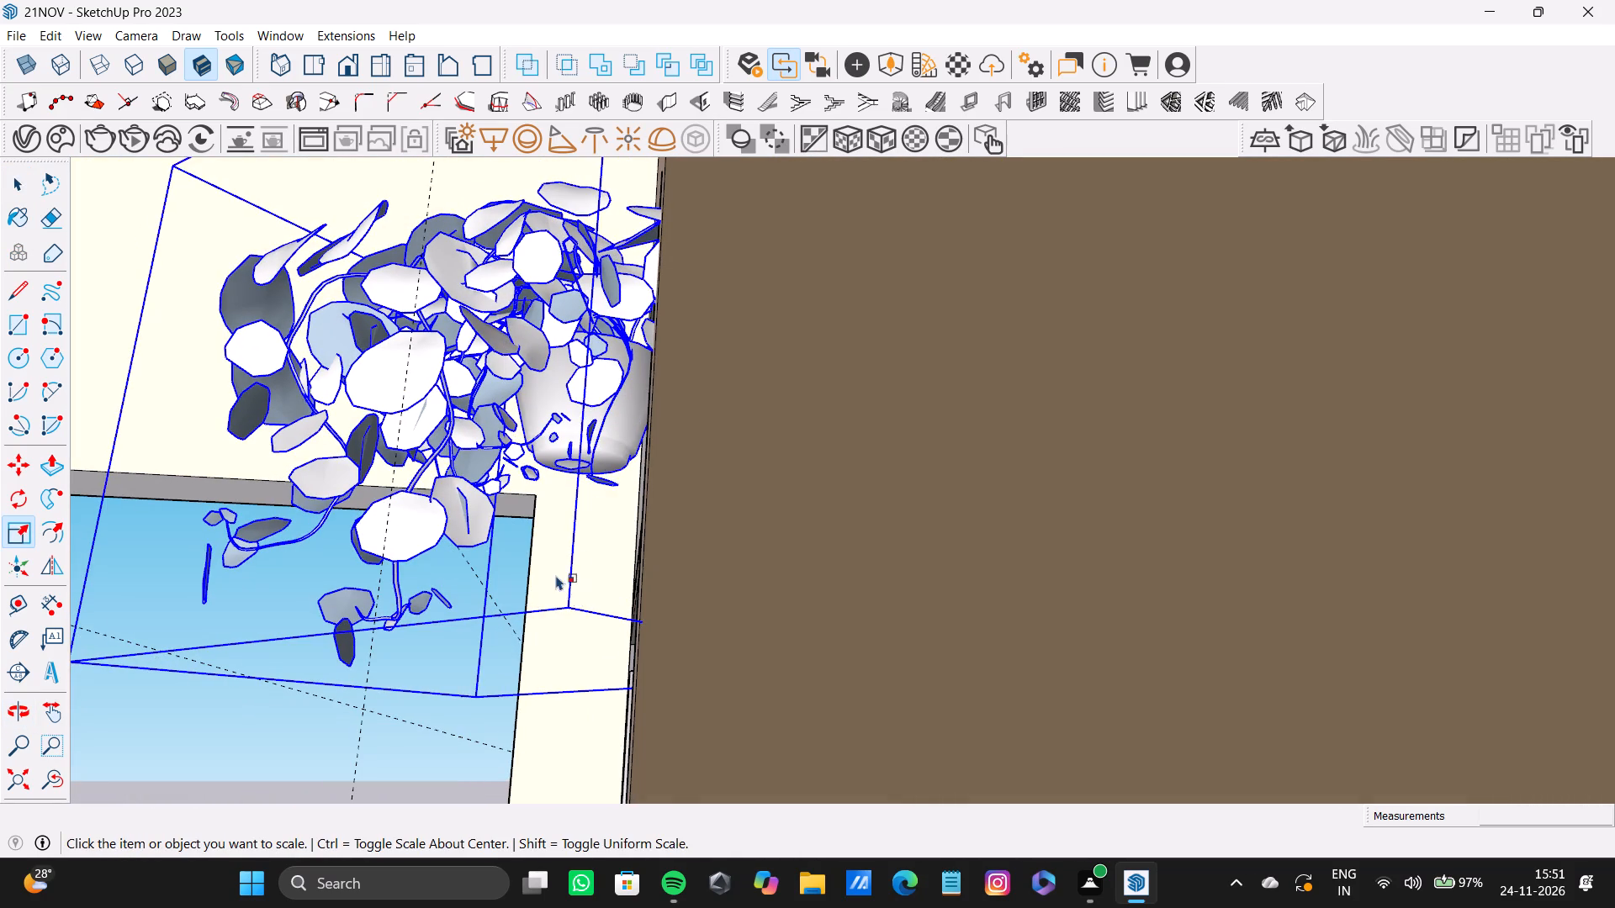
{"action": "middle_click_drag", "start_coordinate": [556, 574], "coordinate": [761, 613]}
{"action": "middle_click_drag", "start_coordinate": [633, 656], "coordinate": [476, 594]}
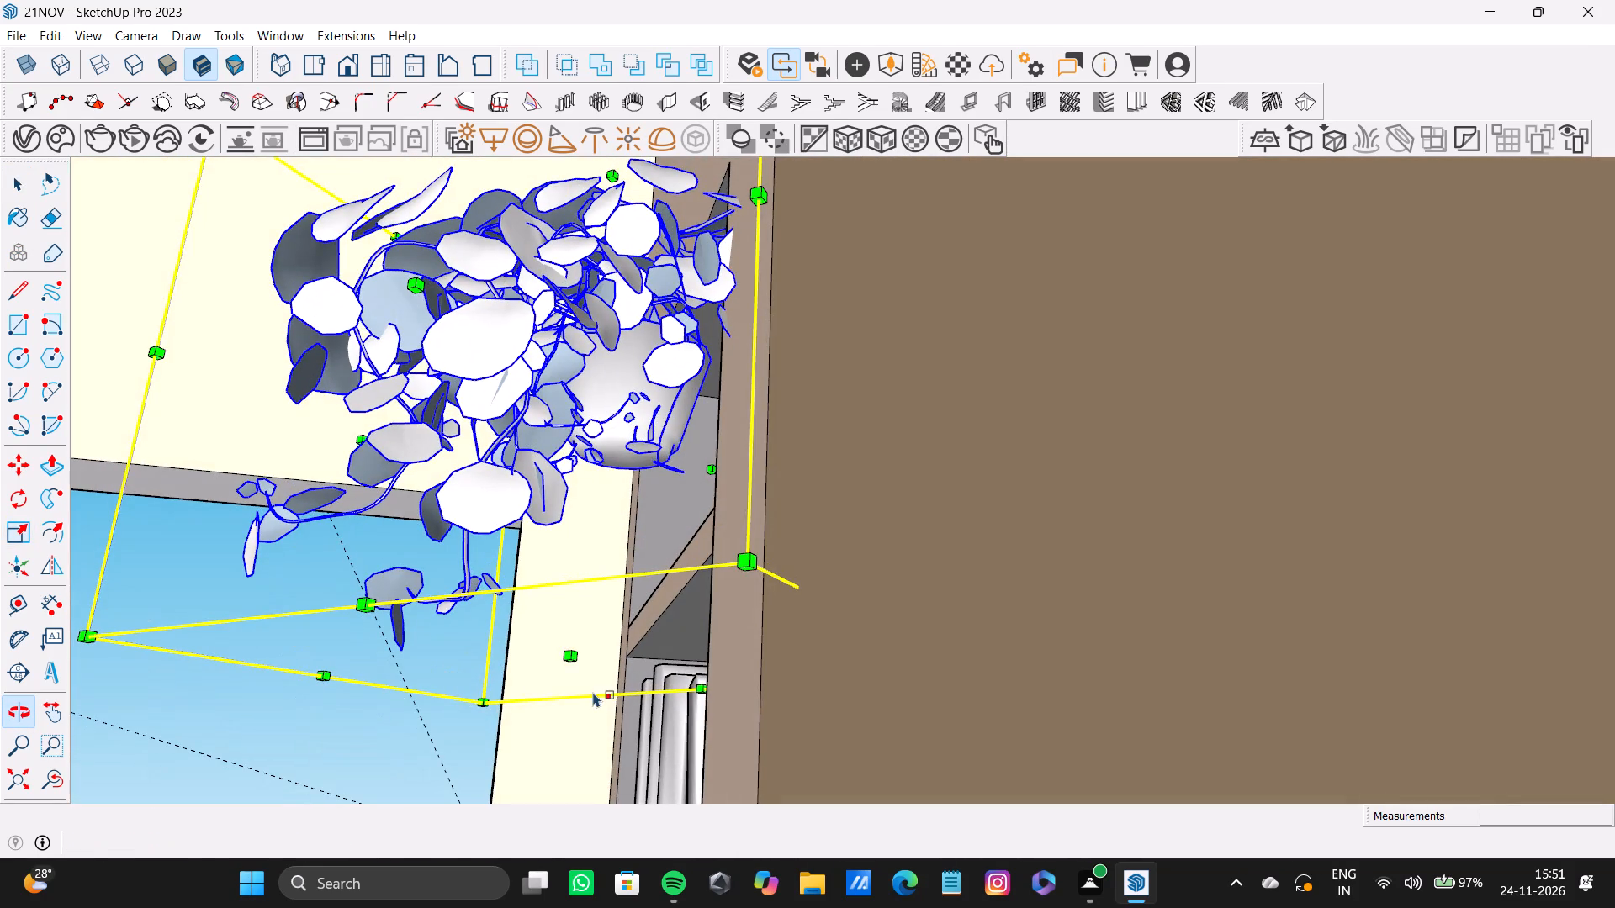
{"action": "left_click_drag", "start_coordinate": [568, 657], "coordinate": [559, 776]}
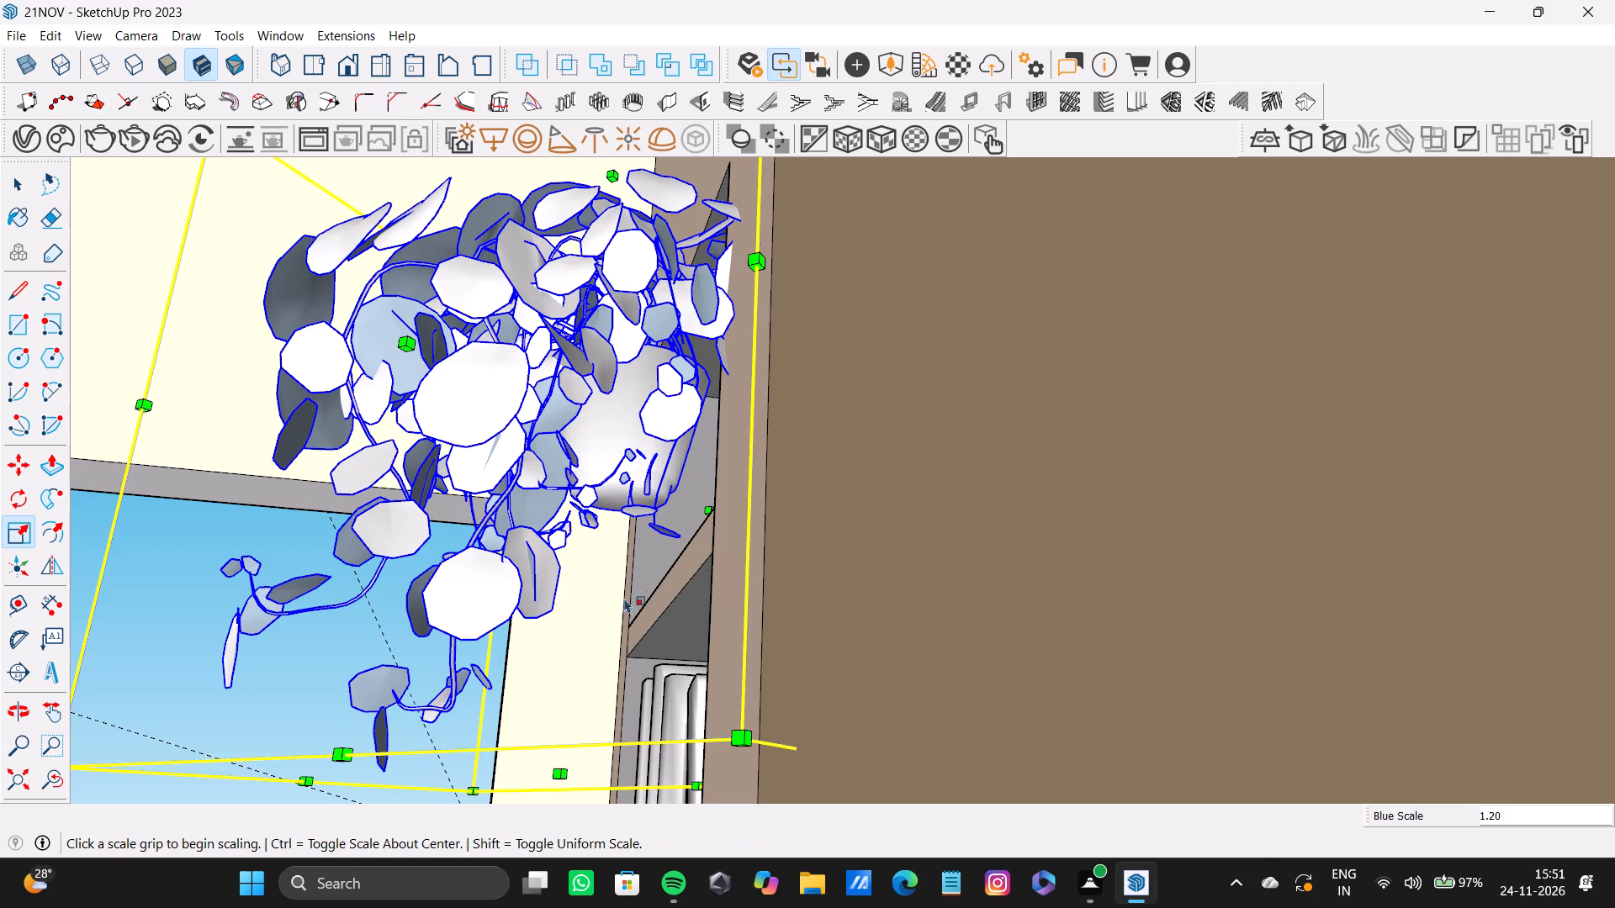
{"action": "key", "text": "space"}
{"action": "left_click", "coordinate": [227, 647]}
Move the Peperomia plant about 5 15/16" from its pot base onto the niche's top shelf, then deselect it.
{"action": "middle_click_drag", "start_coordinate": [715, 573], "coordinate": [832, 670]}
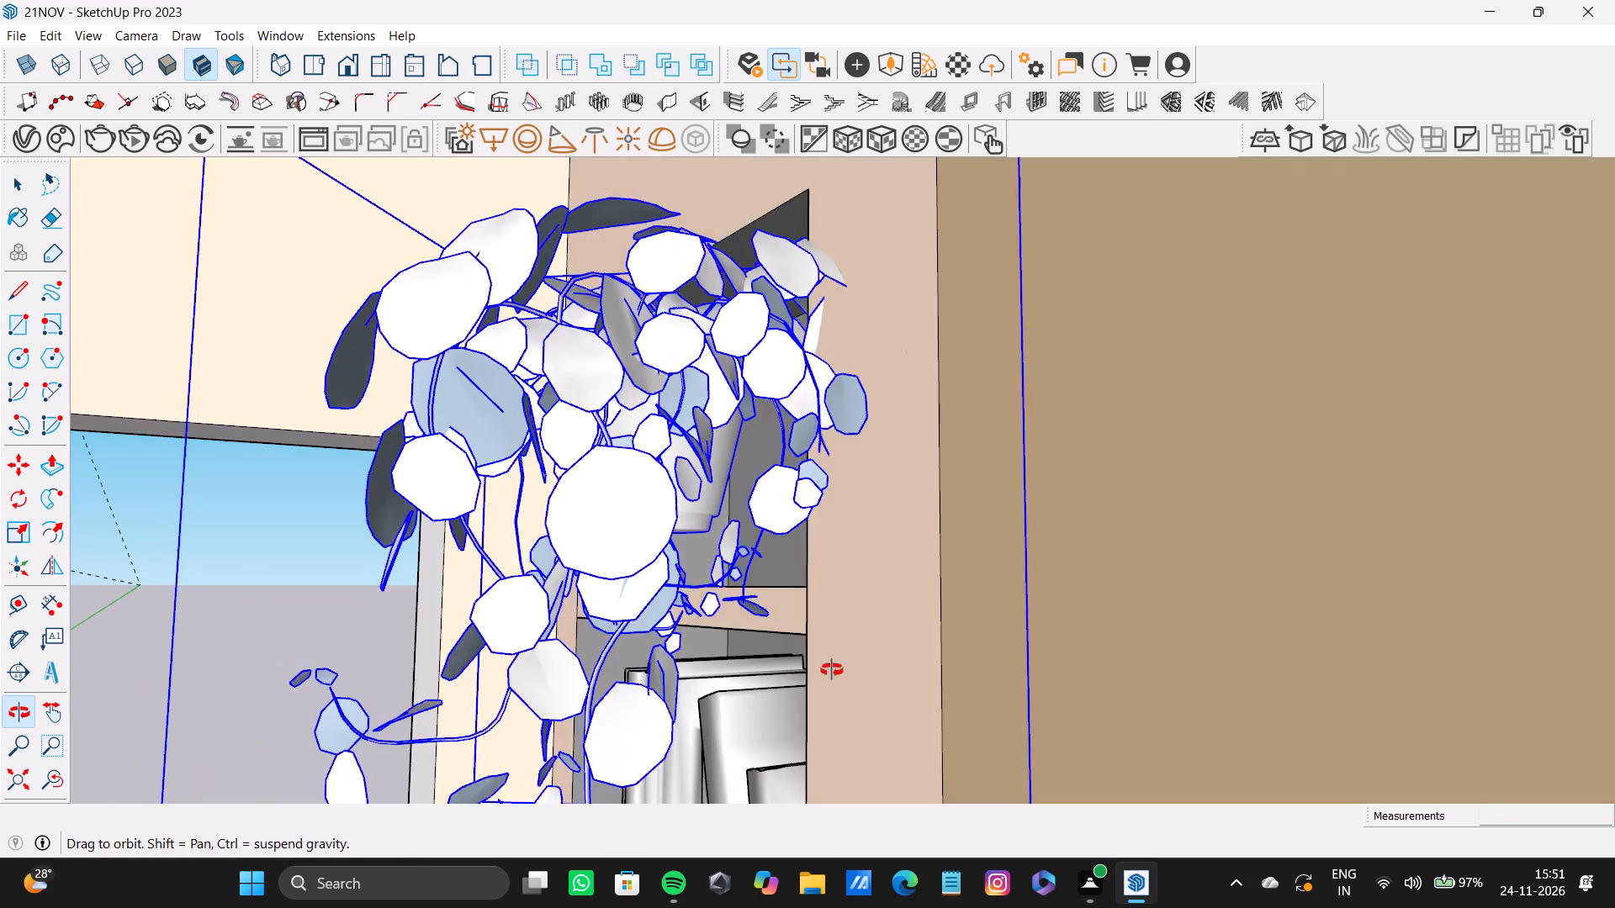
{"action": "middle_click_drag", "start_coordinate": [832, 670], "coordinate": [751, 684]}
{"action": "key", "text": "m"}
{"action": "scroll", "coordinate": [682, 575], "scroll_direction": "up", "scroll_amount": 4}
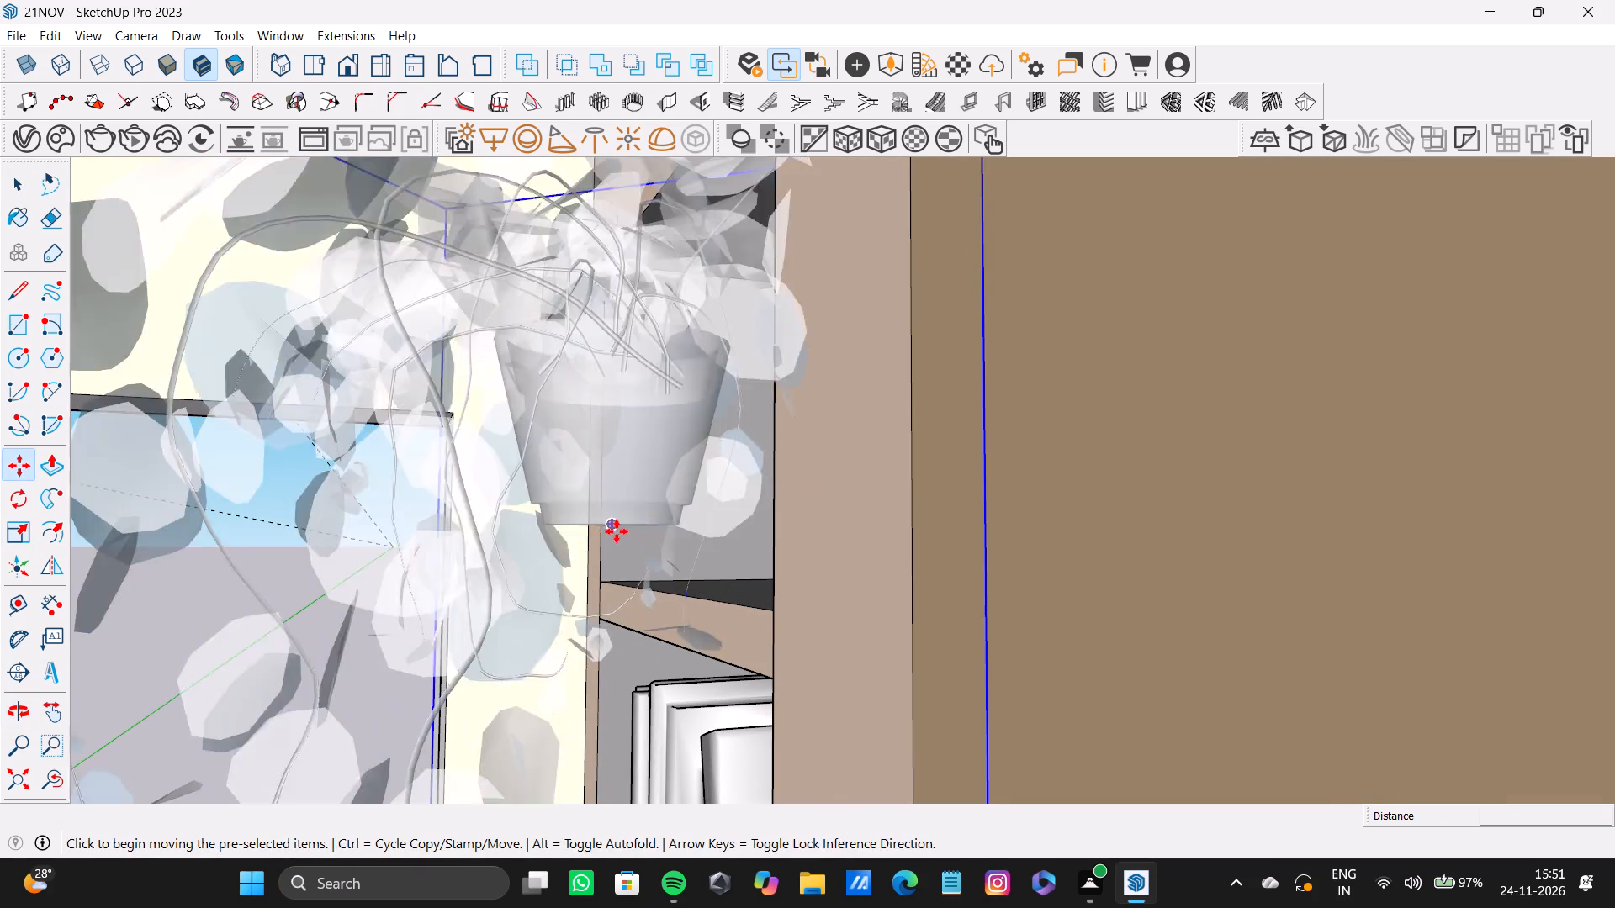
{"action": "left_click_drag", "start_coordinate": [617, 531], "coordinate": [624, 534]}
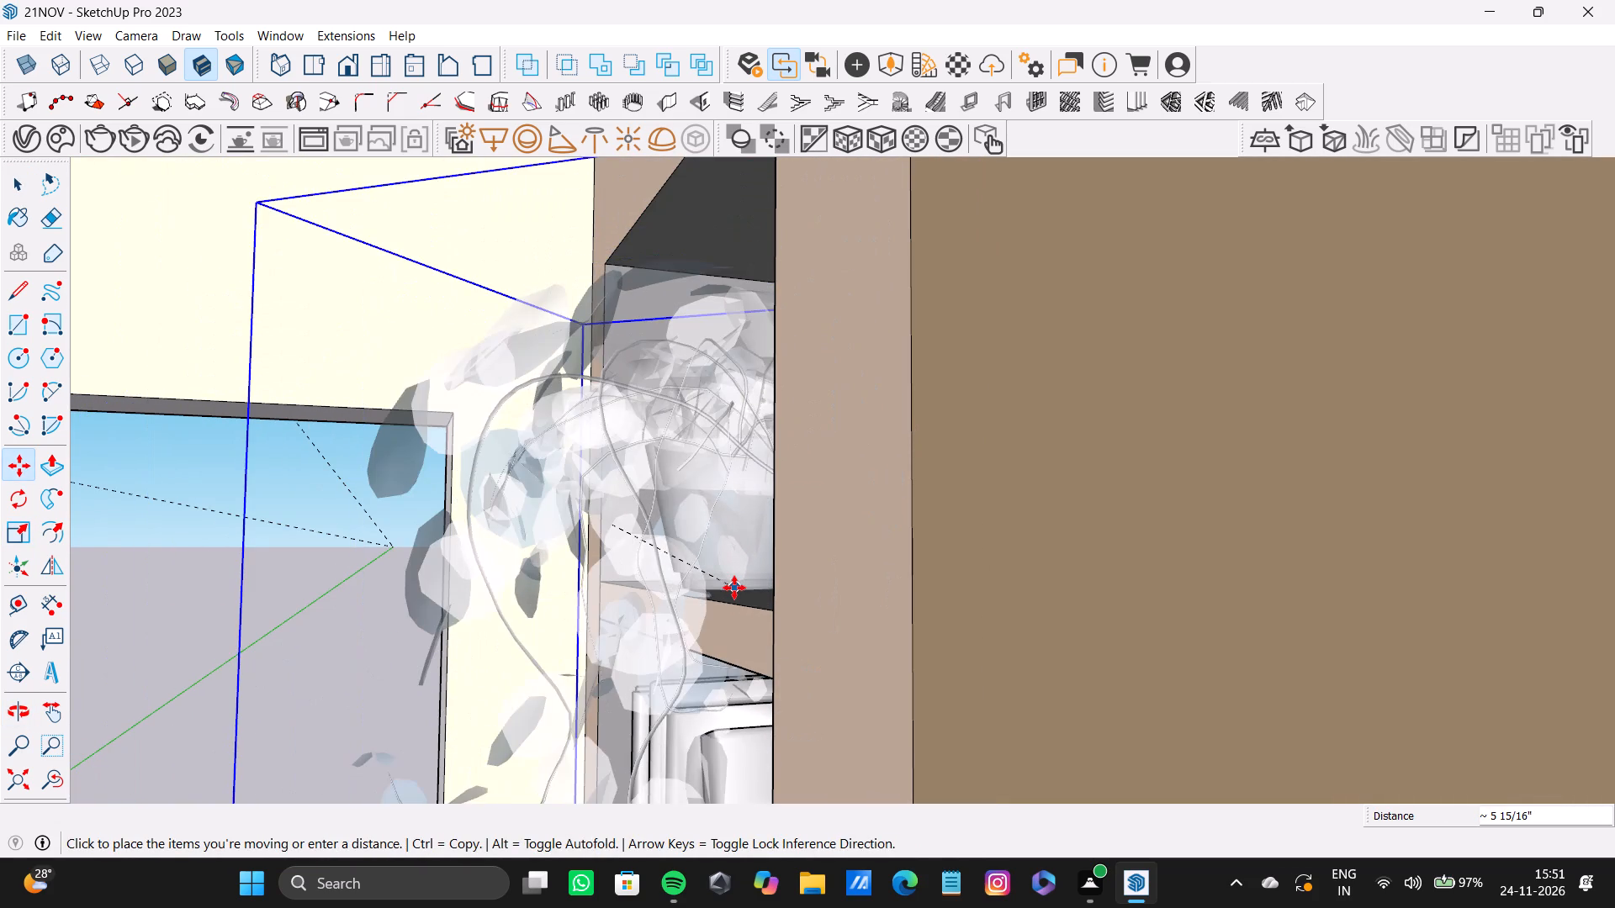
{"action": "left_click", "coordinate": [734, 588]}
{"action": "key", "text": "space"}
{"action": "left_click", "coordinate": [209, 570]}
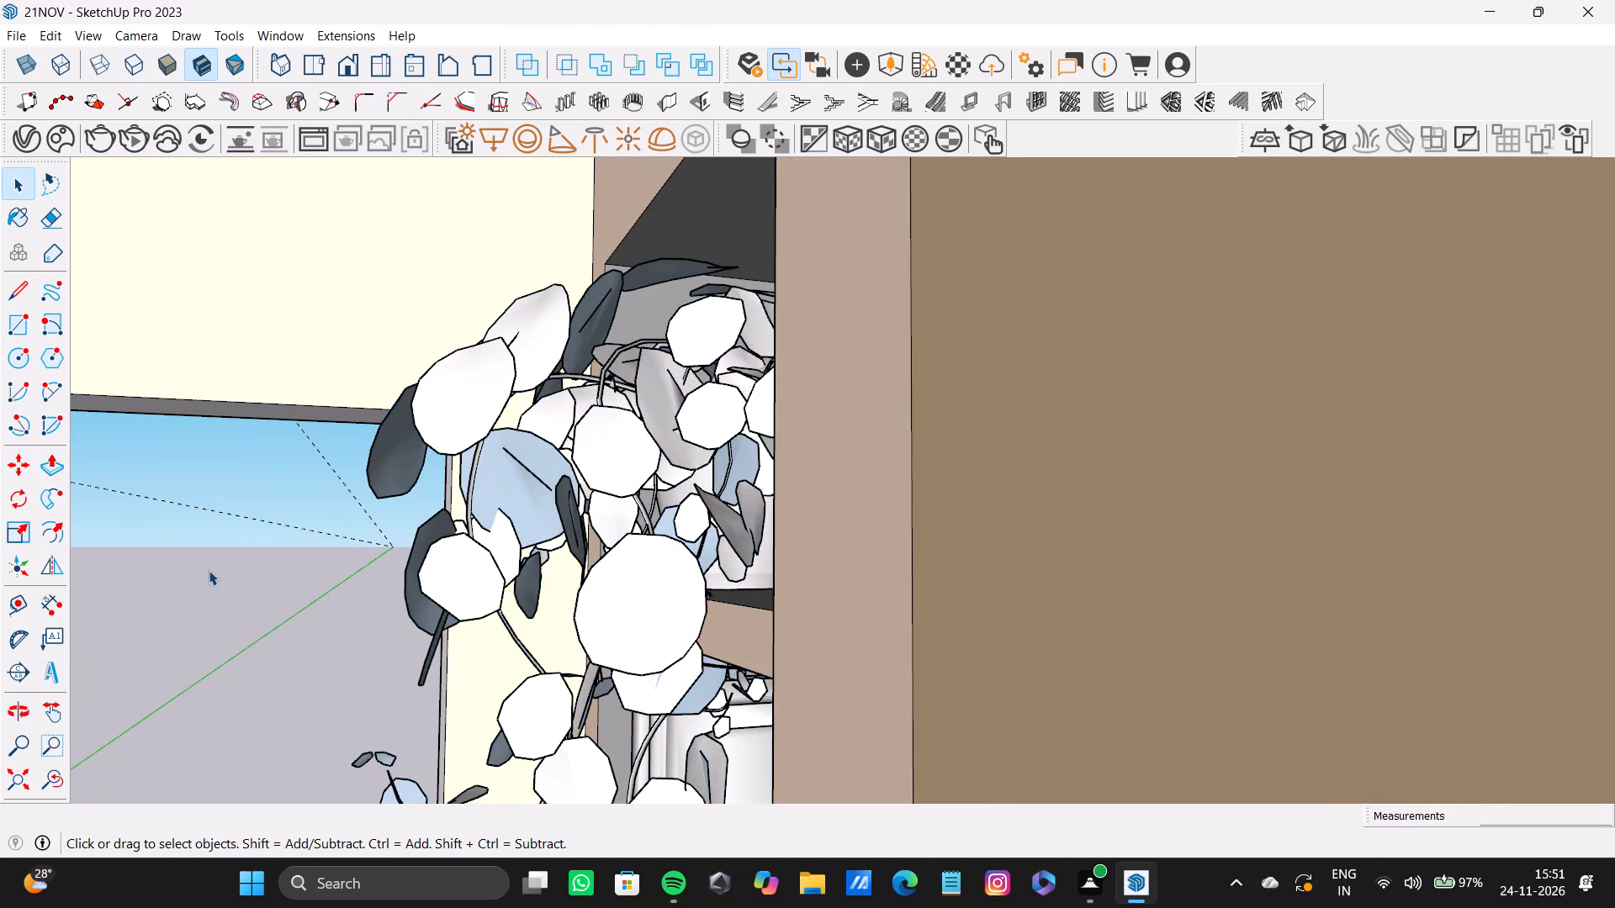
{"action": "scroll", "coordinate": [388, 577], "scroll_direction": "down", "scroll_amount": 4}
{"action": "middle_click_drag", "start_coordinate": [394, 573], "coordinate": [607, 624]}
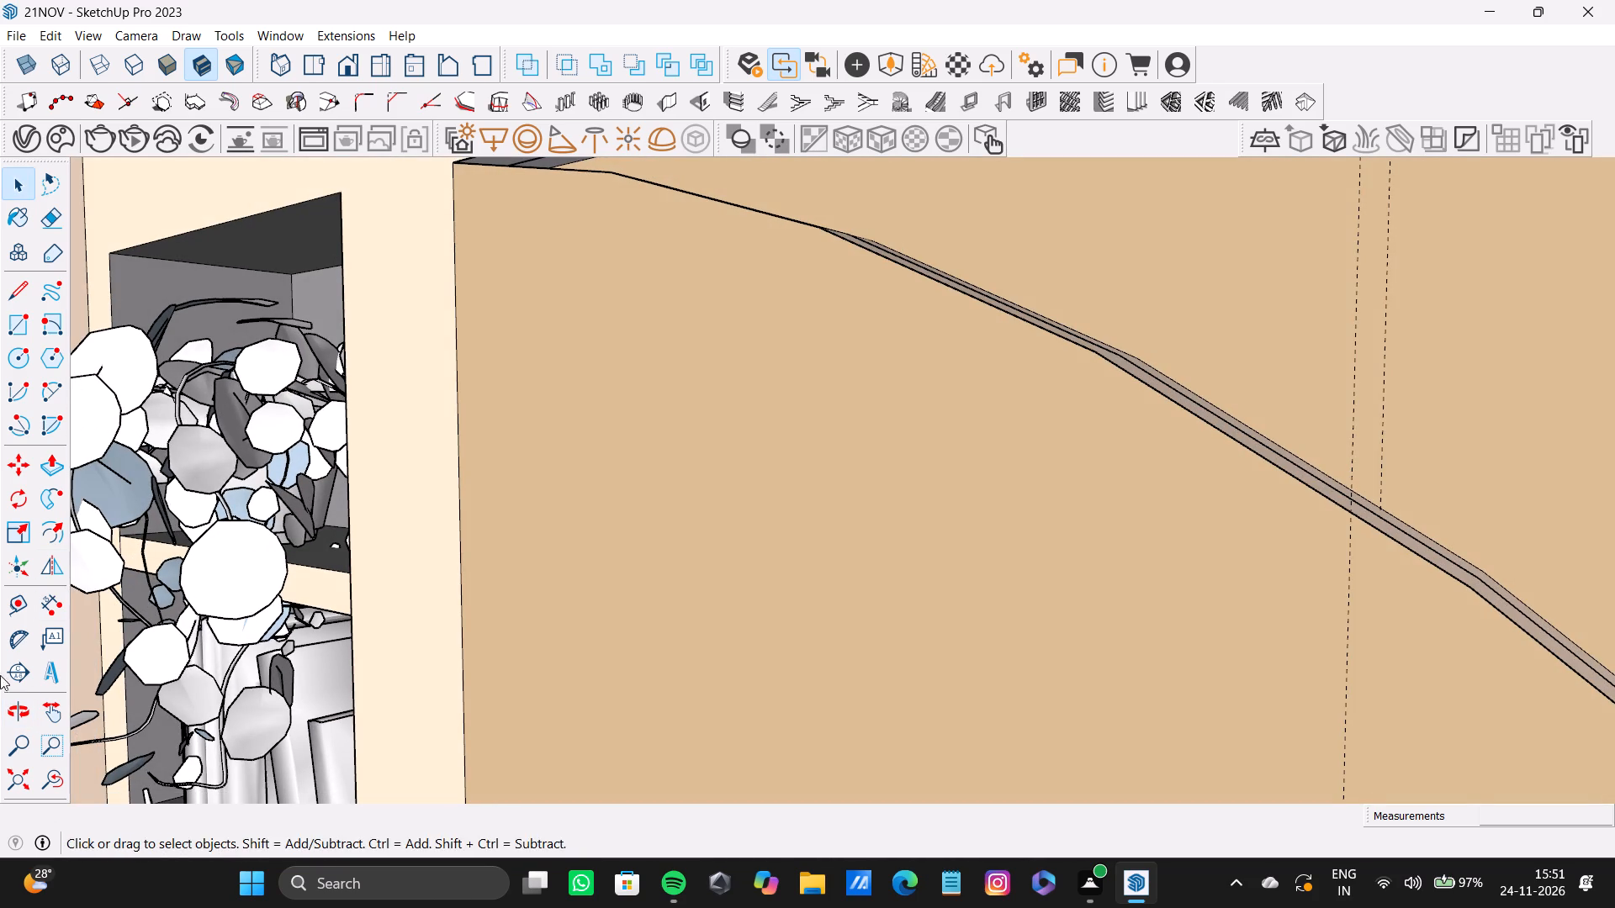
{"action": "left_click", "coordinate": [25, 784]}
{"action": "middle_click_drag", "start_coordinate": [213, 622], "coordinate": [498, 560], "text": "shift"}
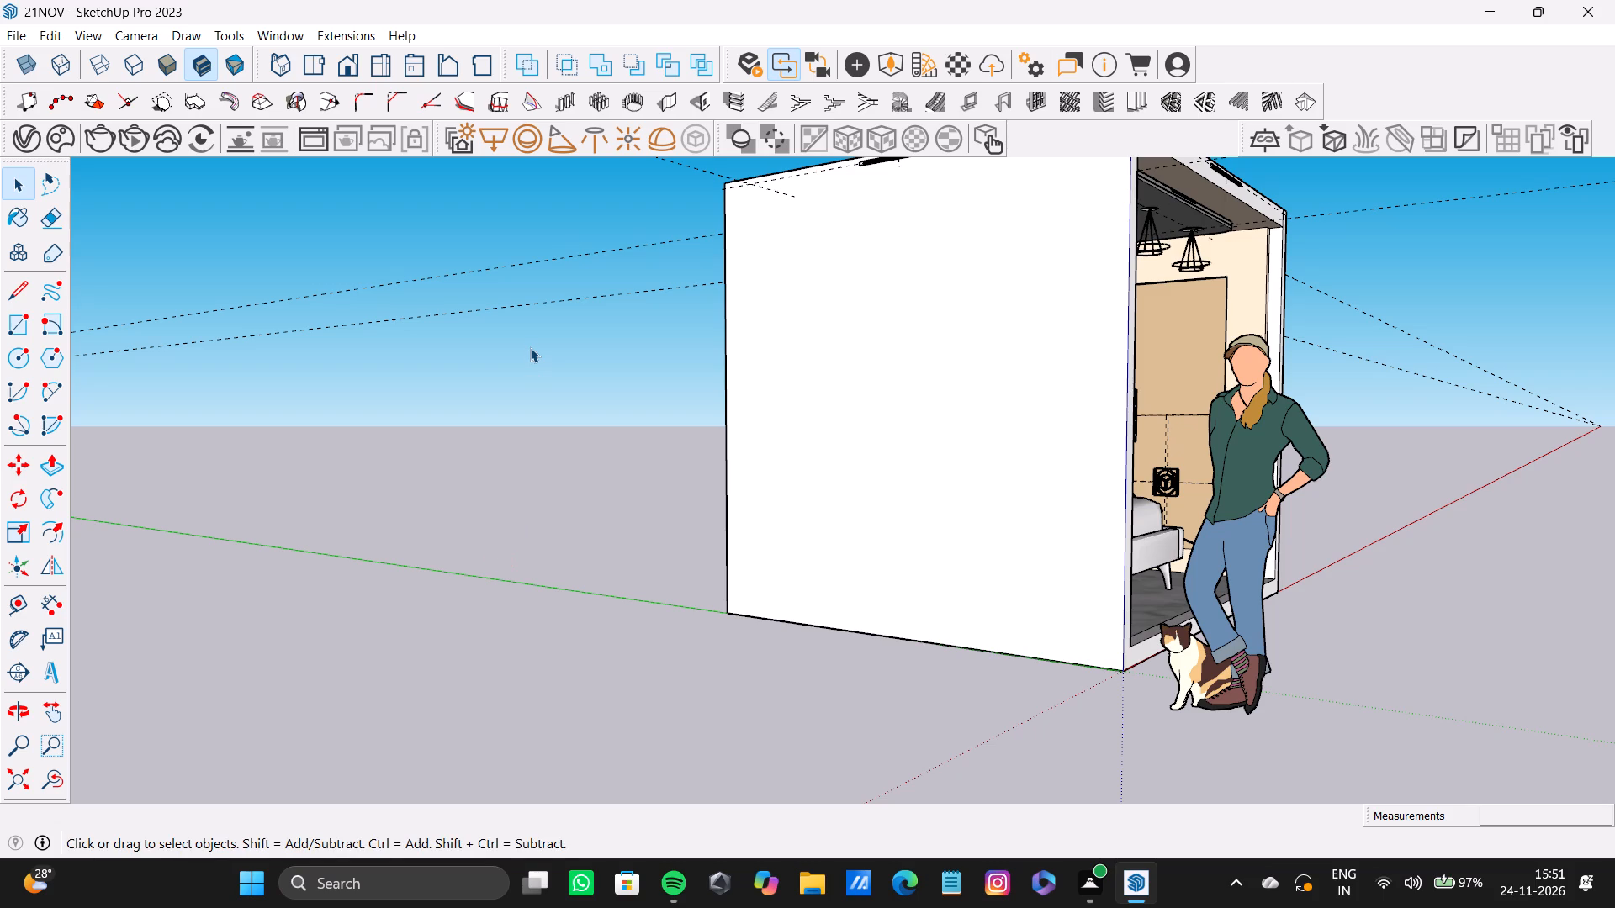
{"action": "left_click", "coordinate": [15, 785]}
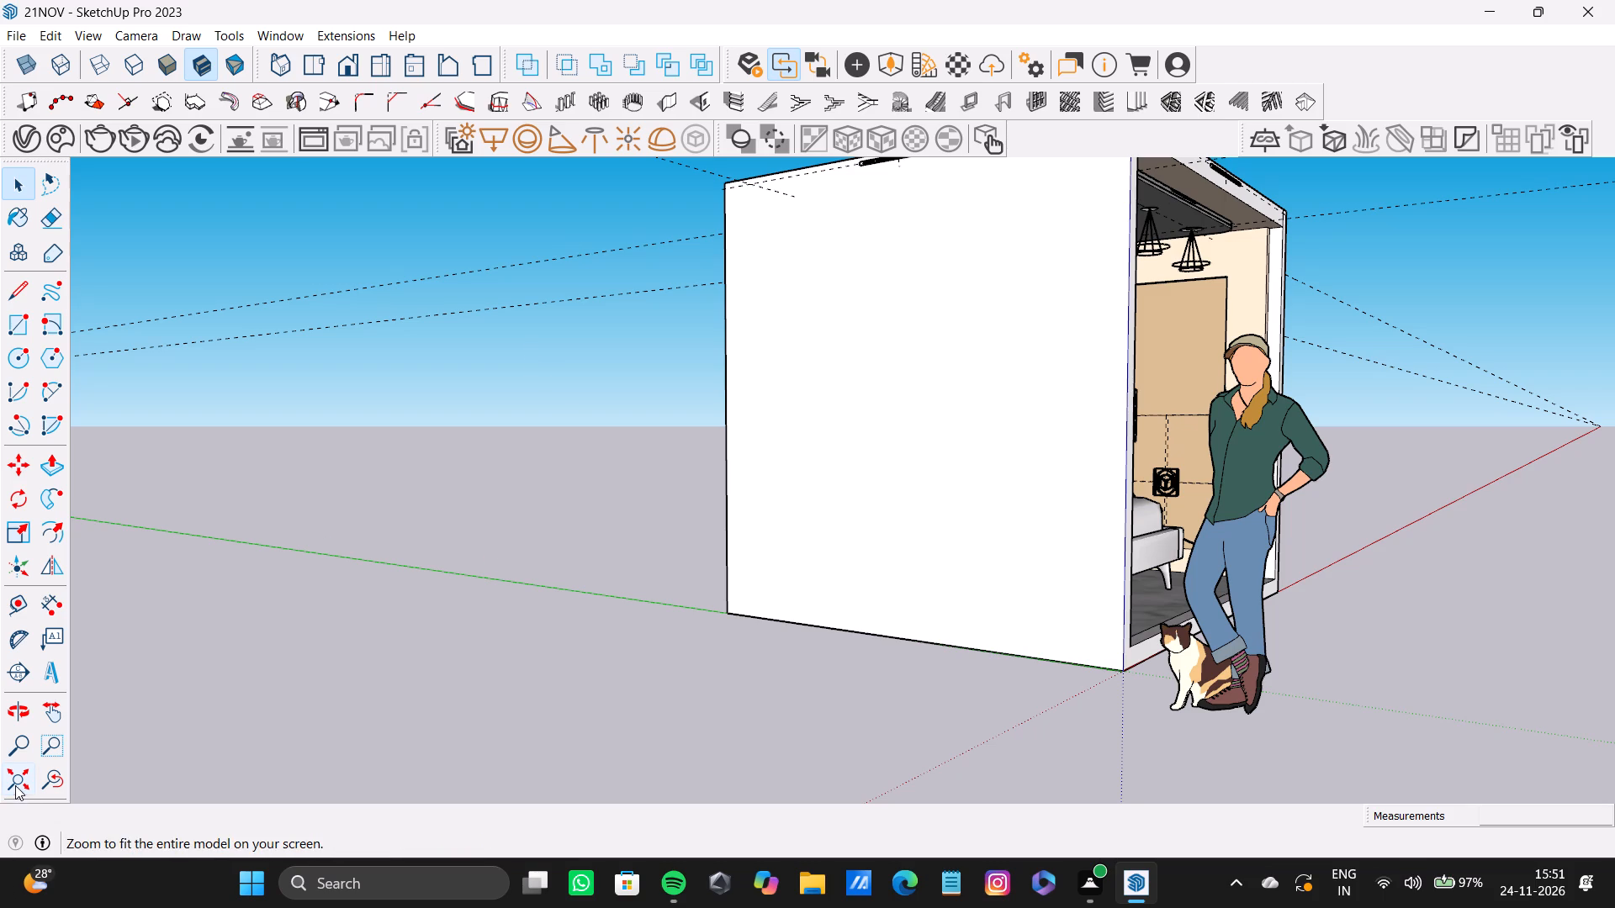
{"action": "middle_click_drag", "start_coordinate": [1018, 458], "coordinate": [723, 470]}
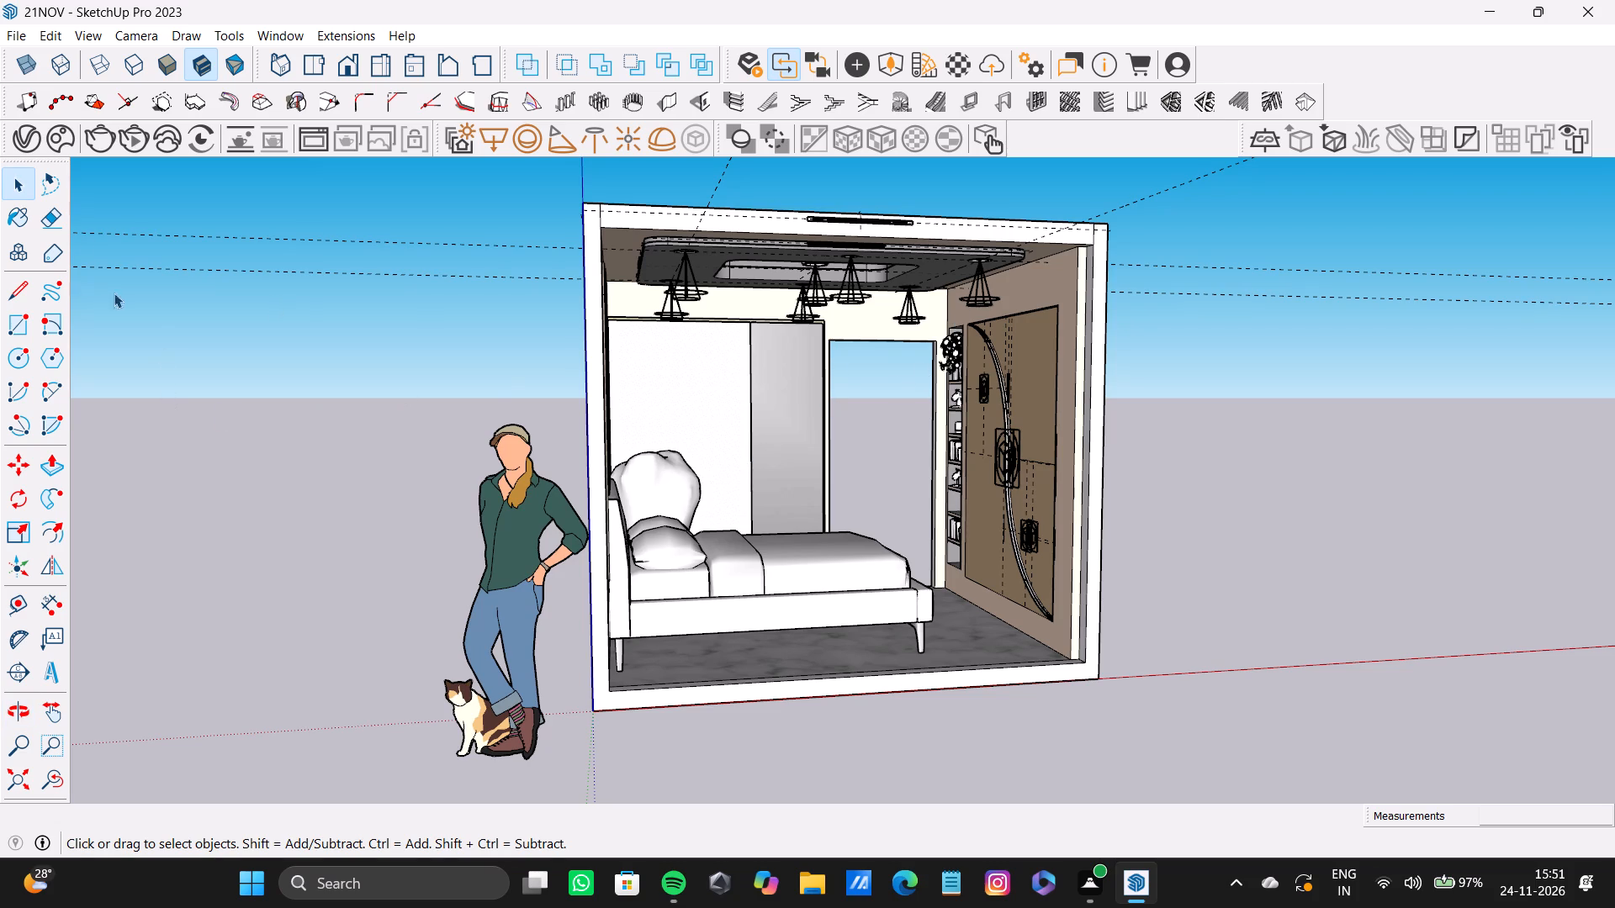
Search the online Chaos Cosmos library for "door".
{"action": "left_click", "coordinate": [61, 150]}
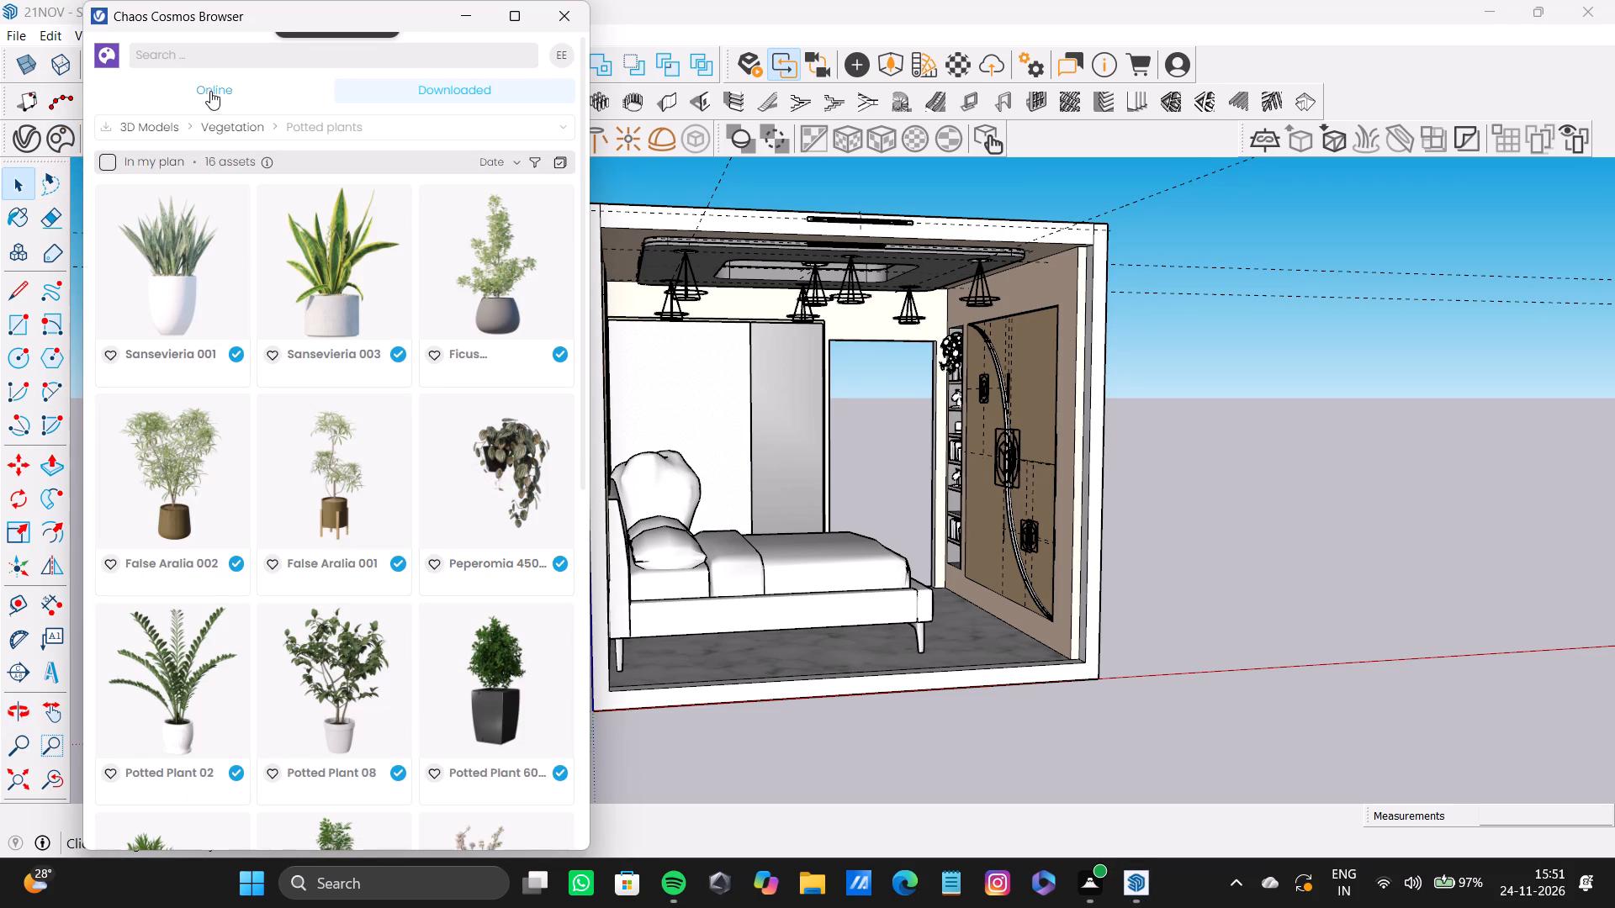
{"action": "left_click", "coordinate": [211, 92]}
{"action": "left_click", "coordinate": [213, 61]}
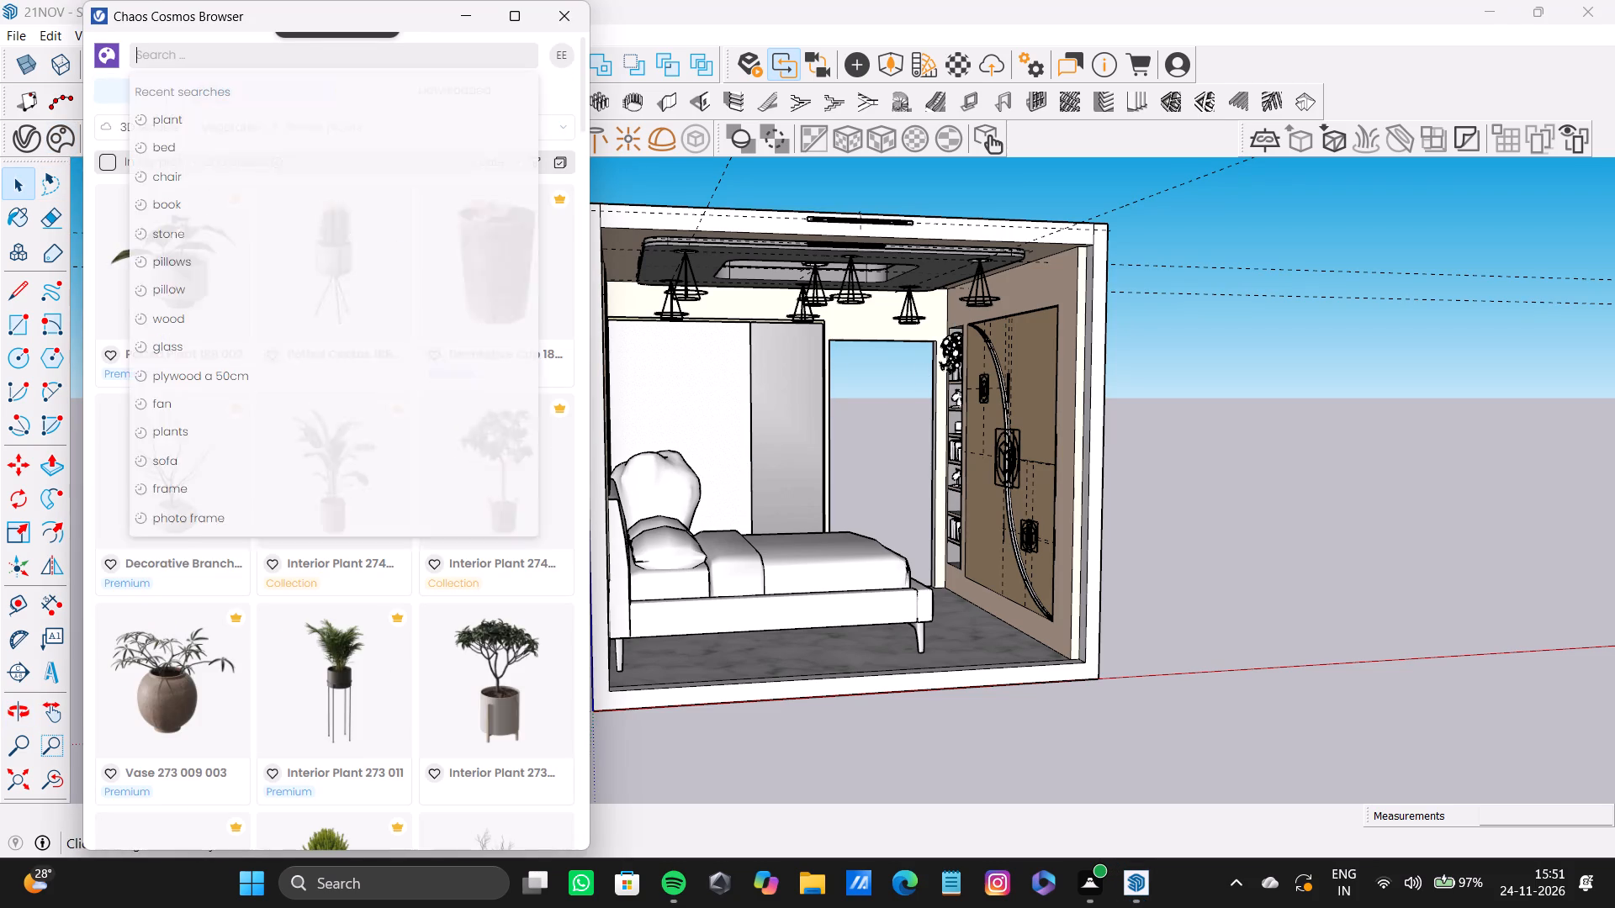
{"action": "key", "text": "d"}
{"action": "key", "text": "o"}
{"action": "key", "text": "o"}
{"action": "key", "text": "r"}
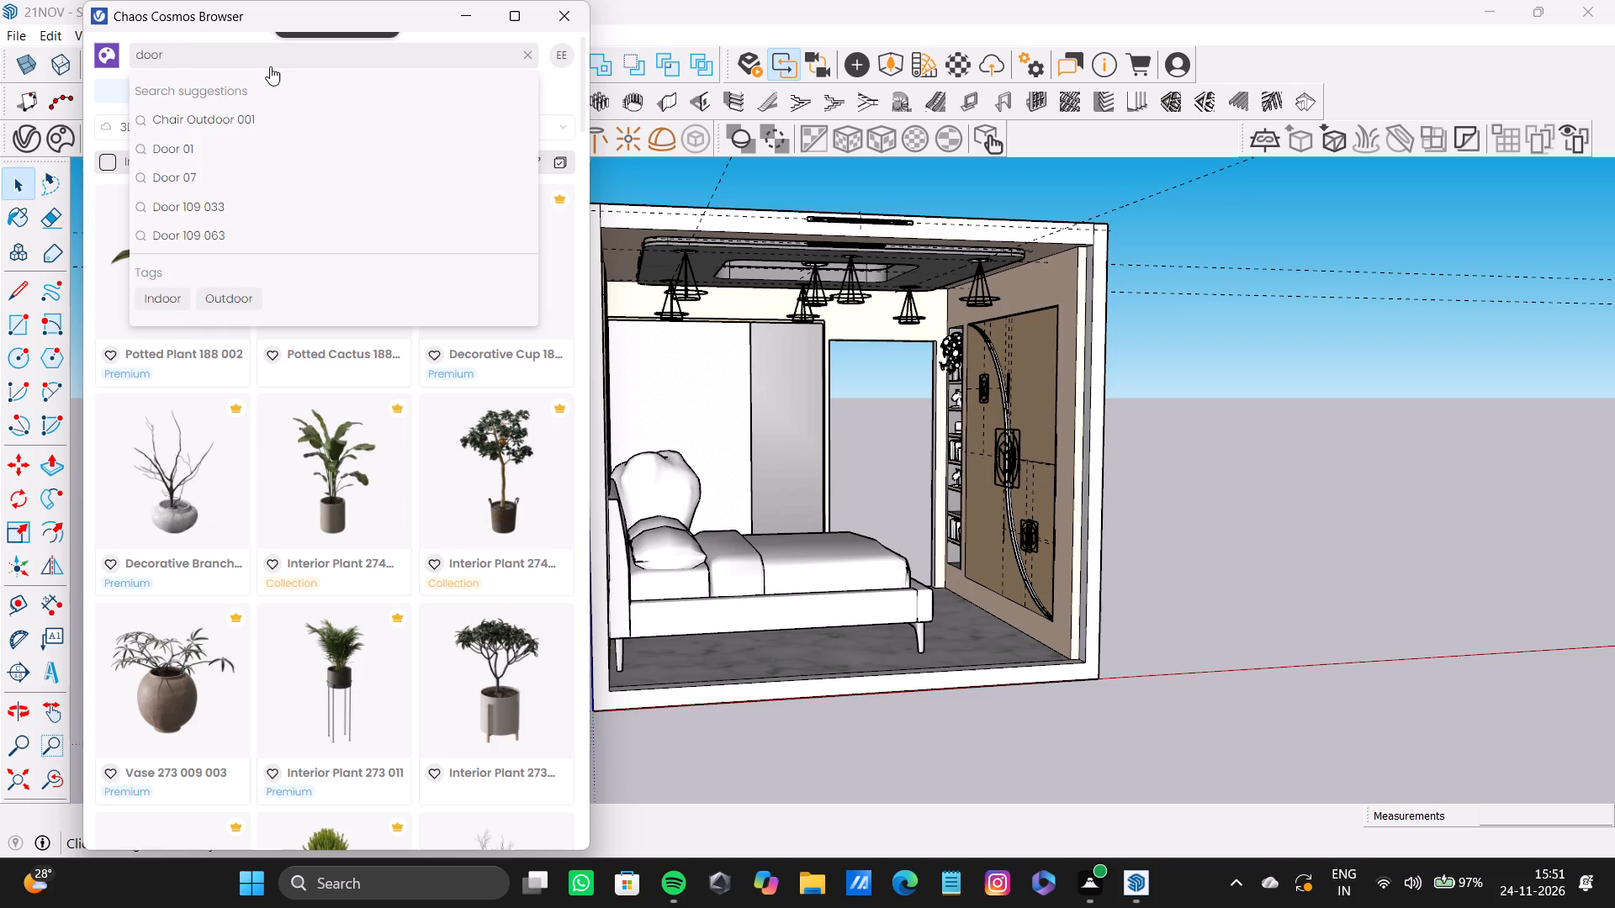
{"action": "key", "text": "Return"}
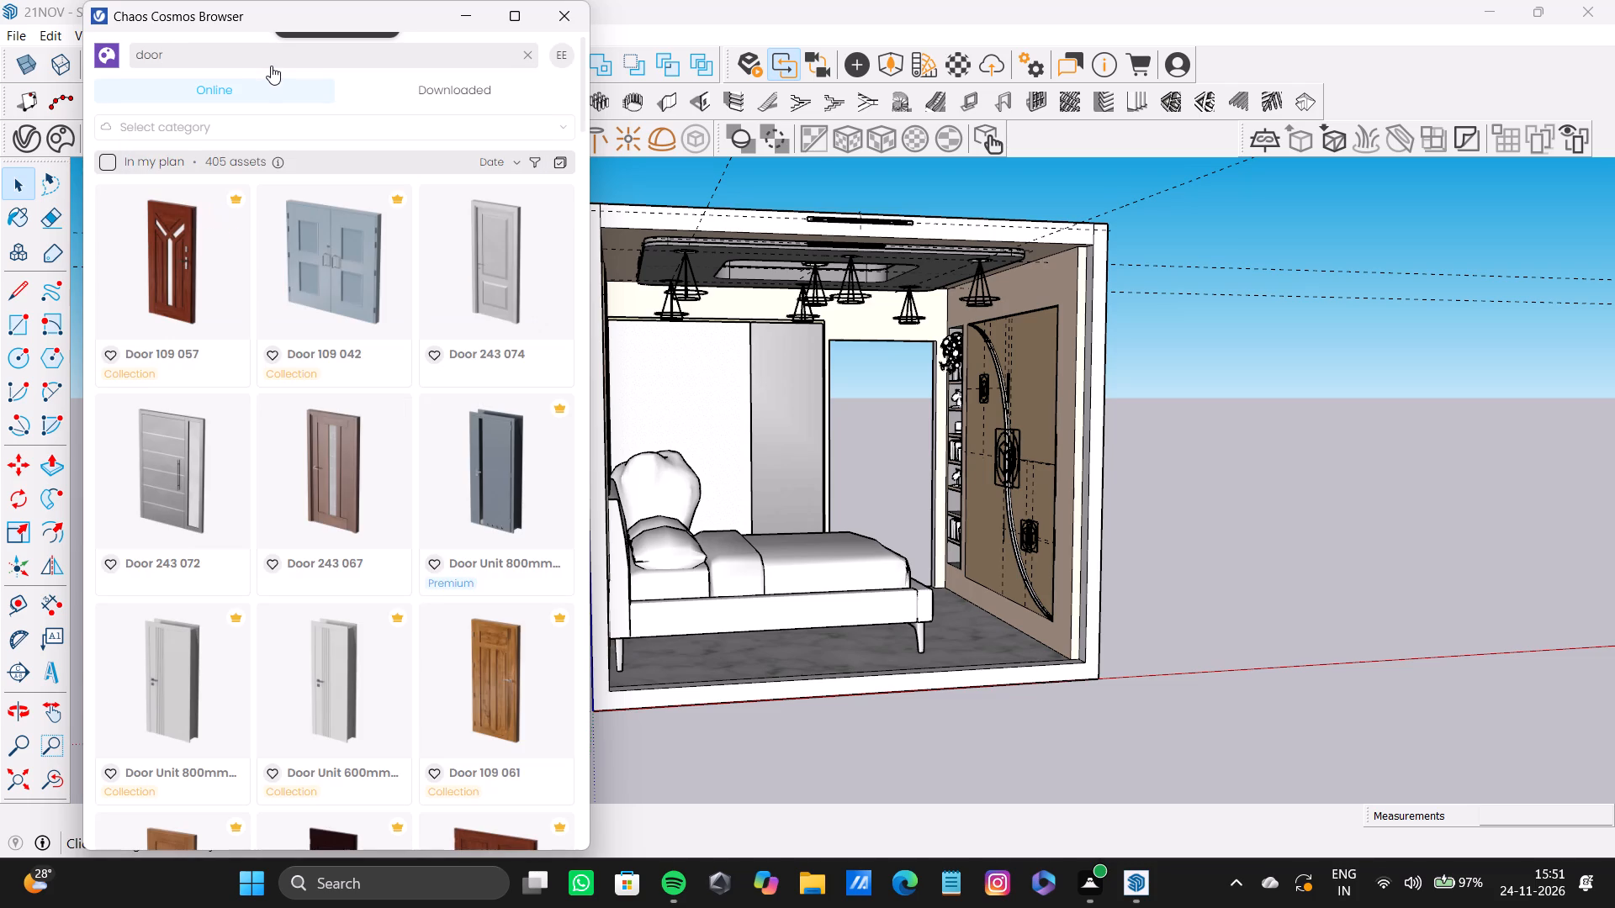
Browse the door models and download Door 243 065 from Chaos Cosmos.
{"action": "scroll", "coordinate": [402, 441], "scroll_direction": "down", "scroll_amount": 2}
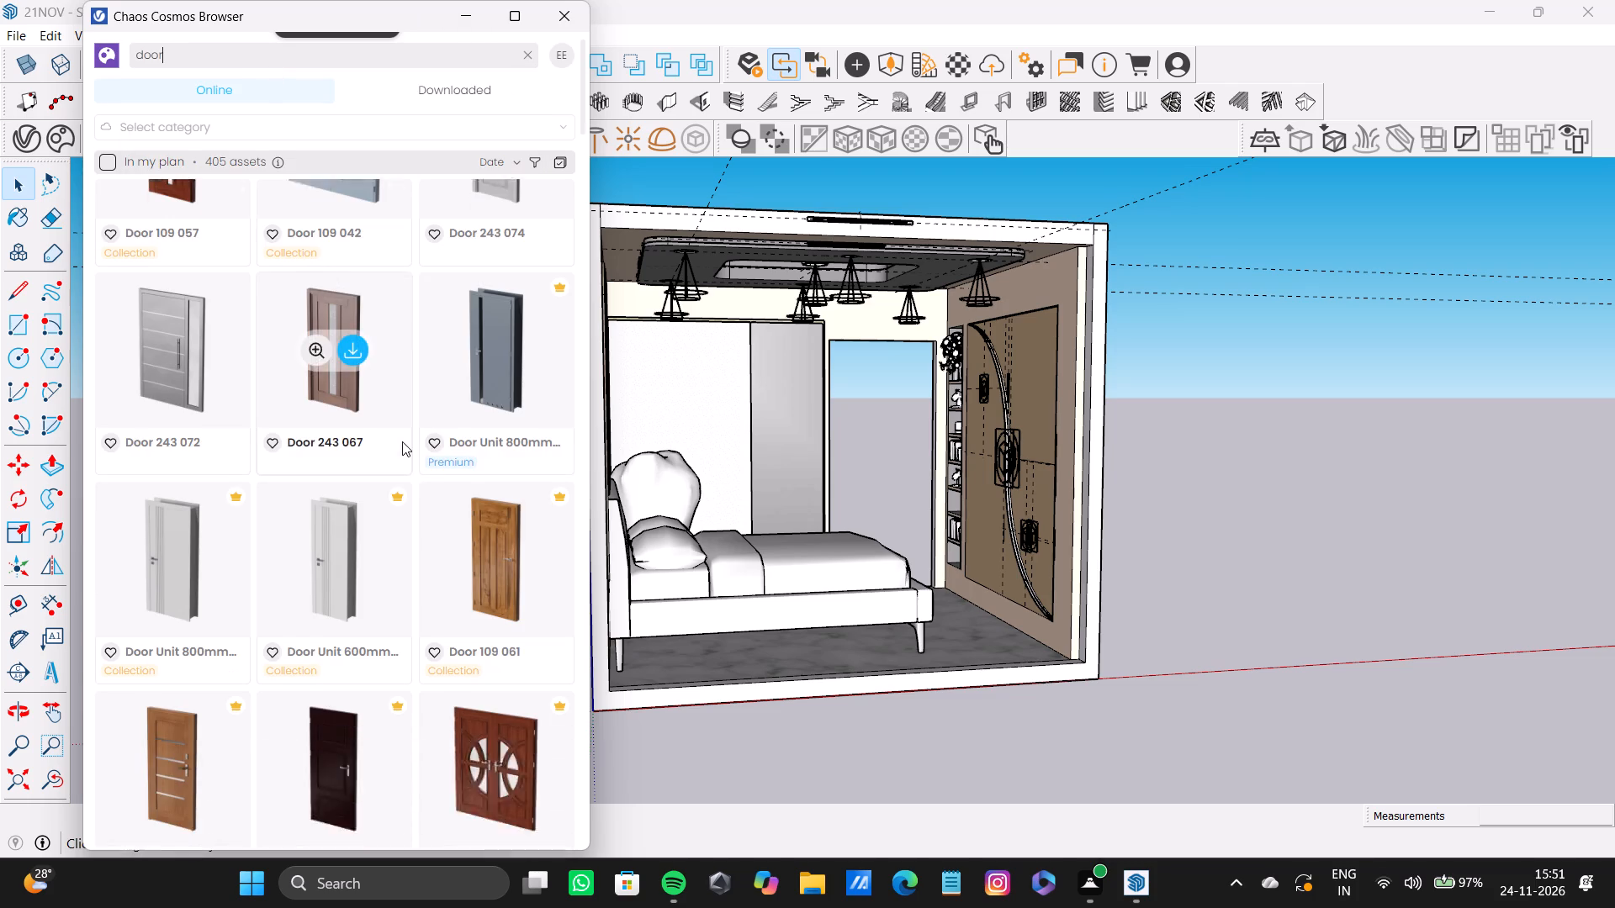
{"action": "scroll", "coordinate": [402, 441], "scroll_direction": "down", "scroll_amount": 4}
{"action": "scroll", "coordinate": [456, 541], "scroll_direction": "down", "scroll_amount": 3}
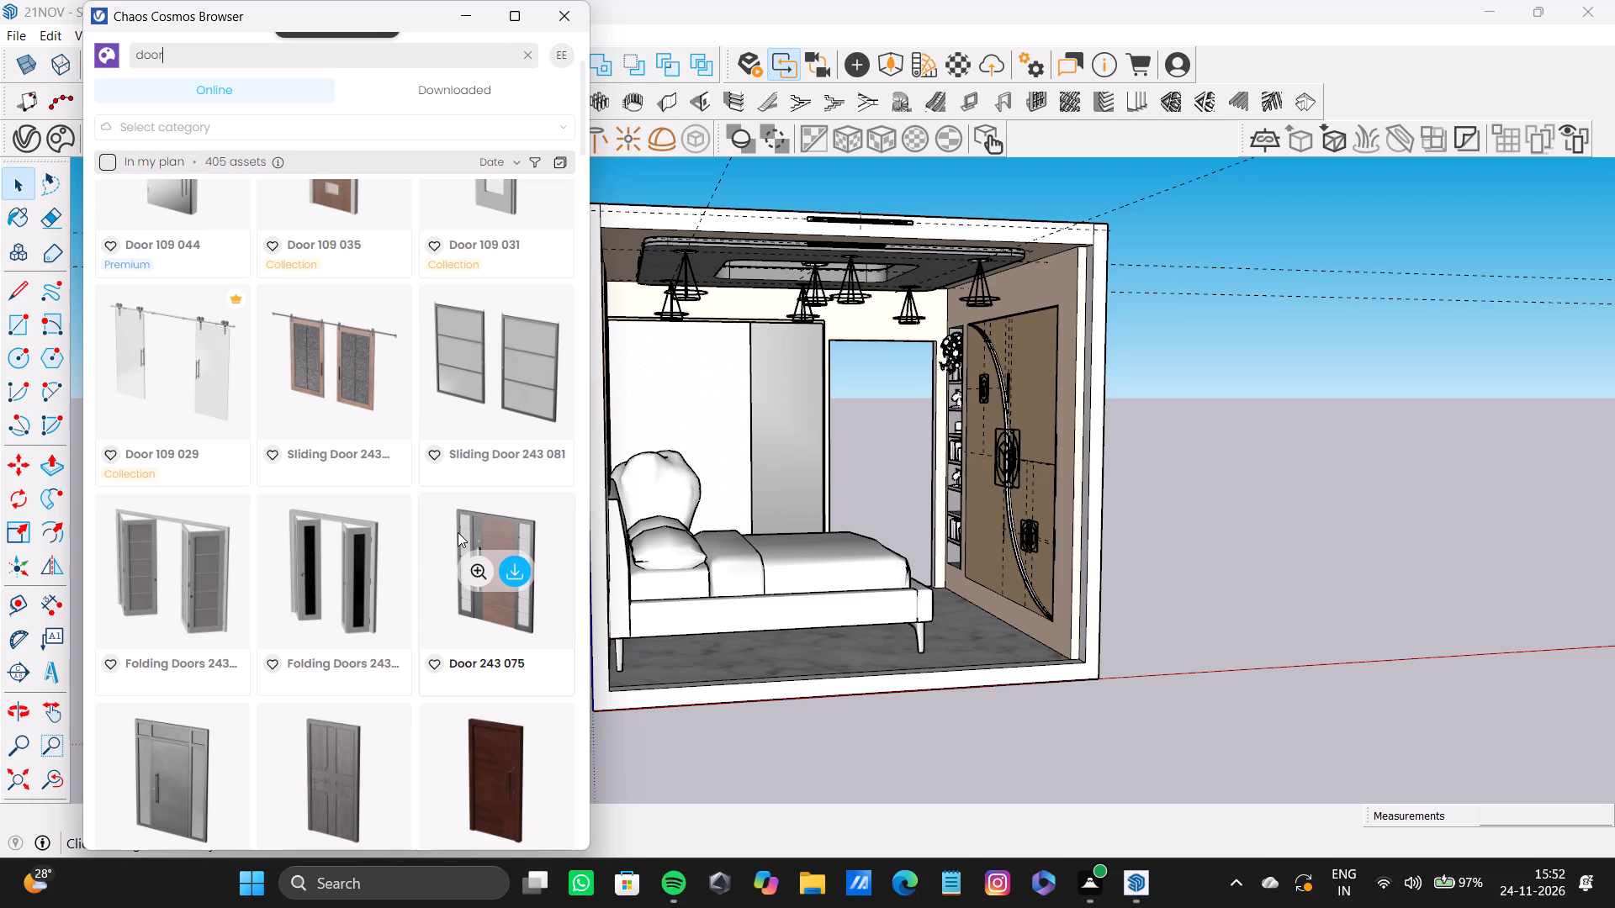
{"action": "scroll", "coordinate": [458, 531], "scroll_direction": "down", "scroll_amount": 1}
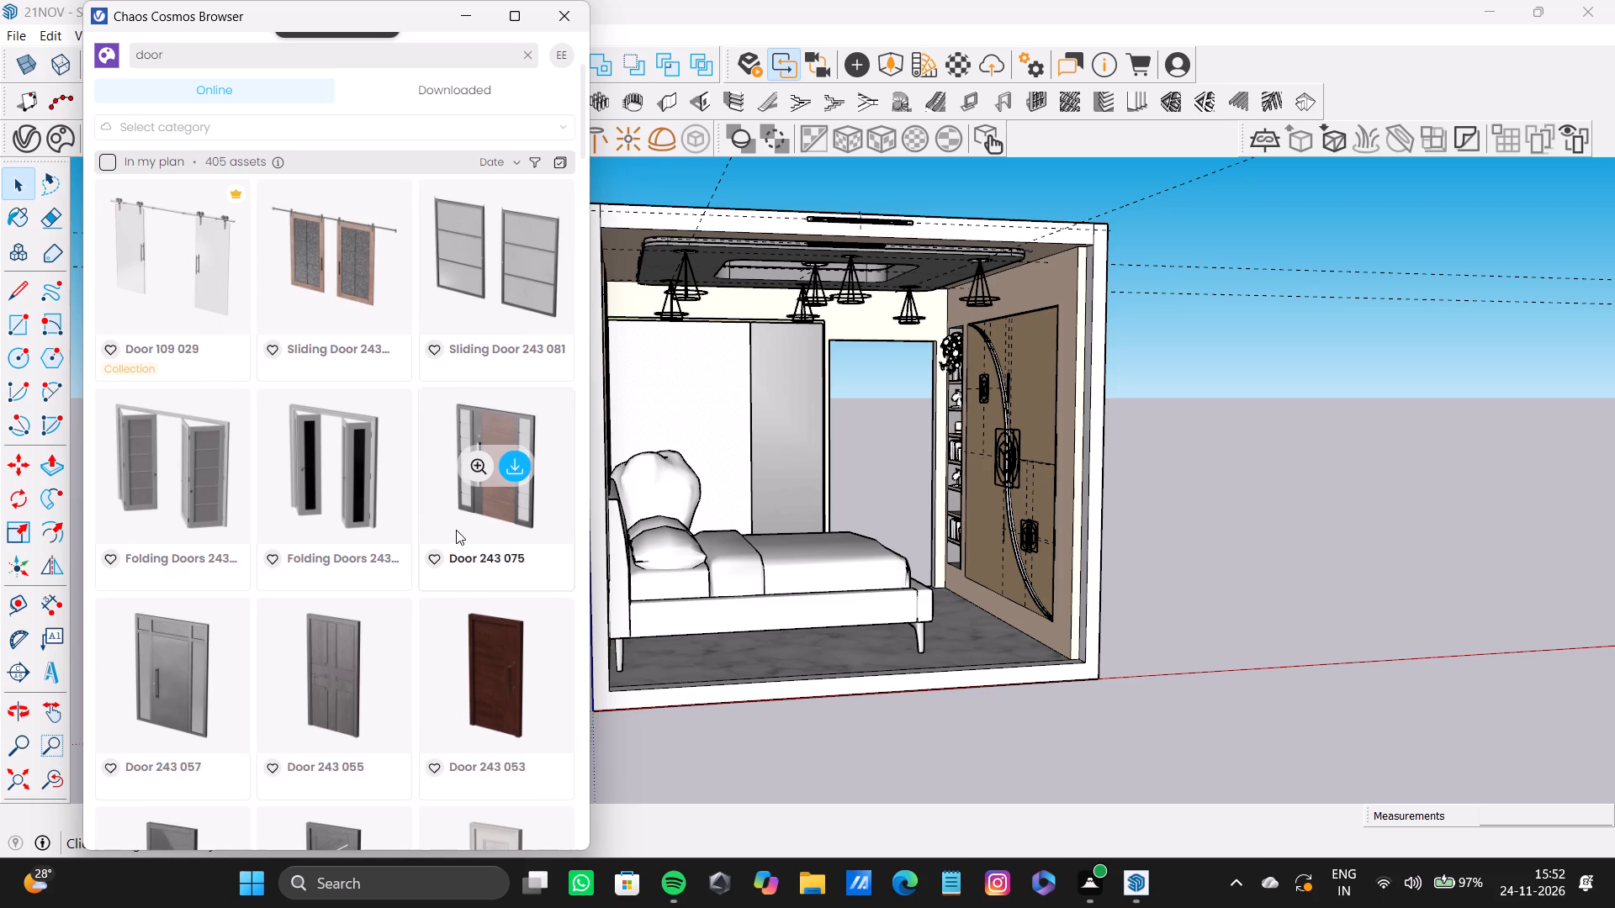
{"action": "scroll", "coordinate": [457, 530], "scroll_direction": "down", "scroll_amount": 6}
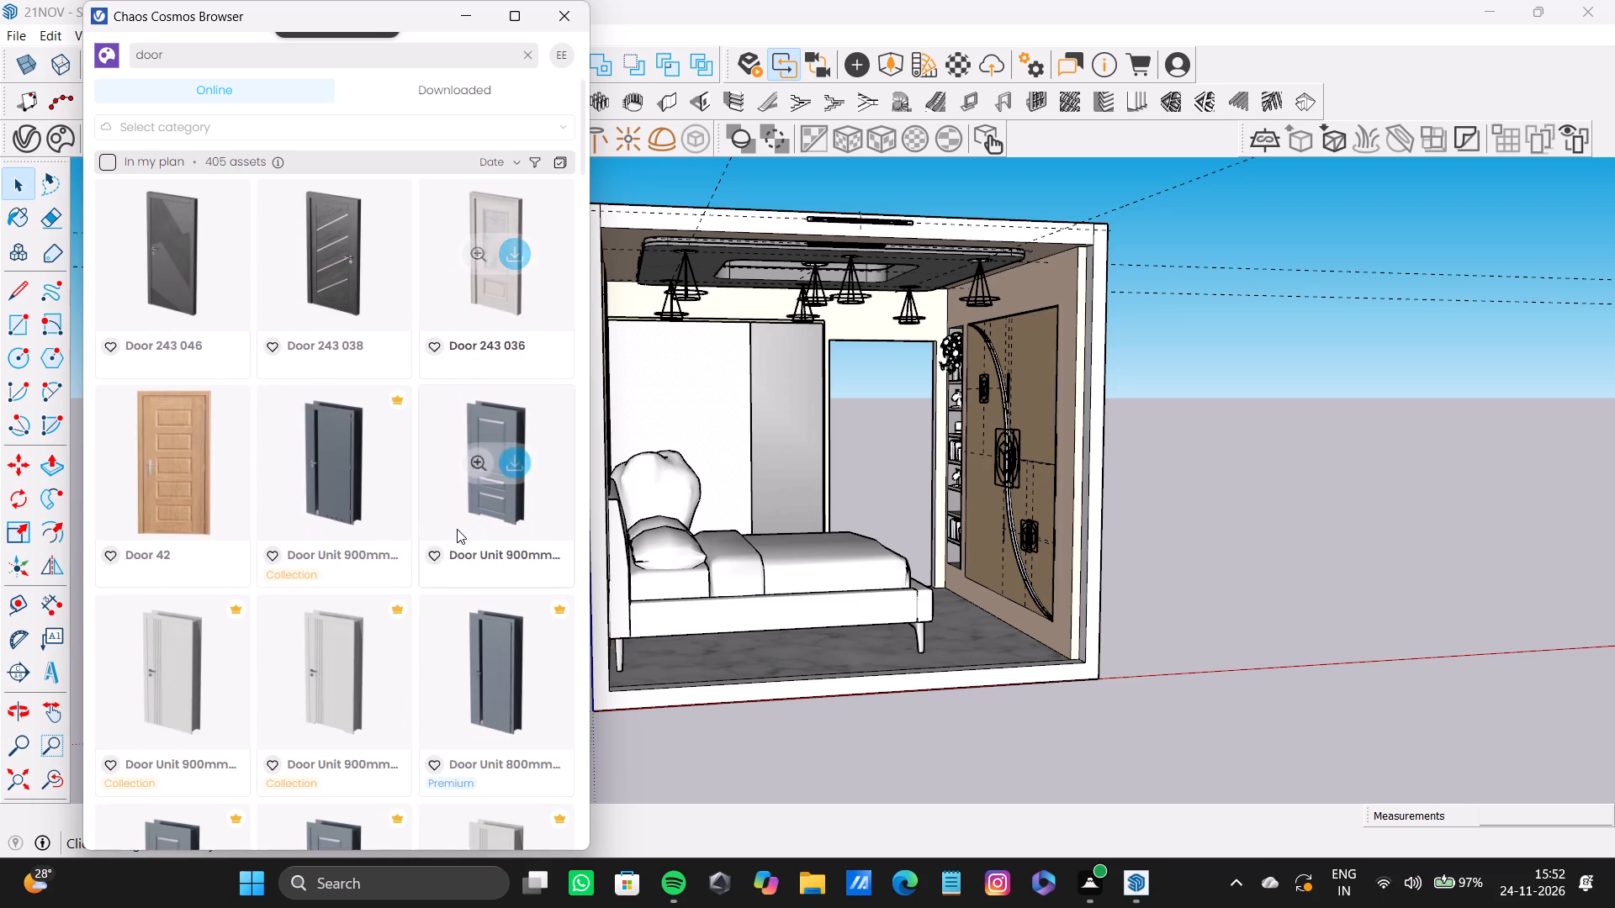
{"action": "scroll", "coordinate": [455, 527], "scroll_direction": "down", "scroll_amount": 4}
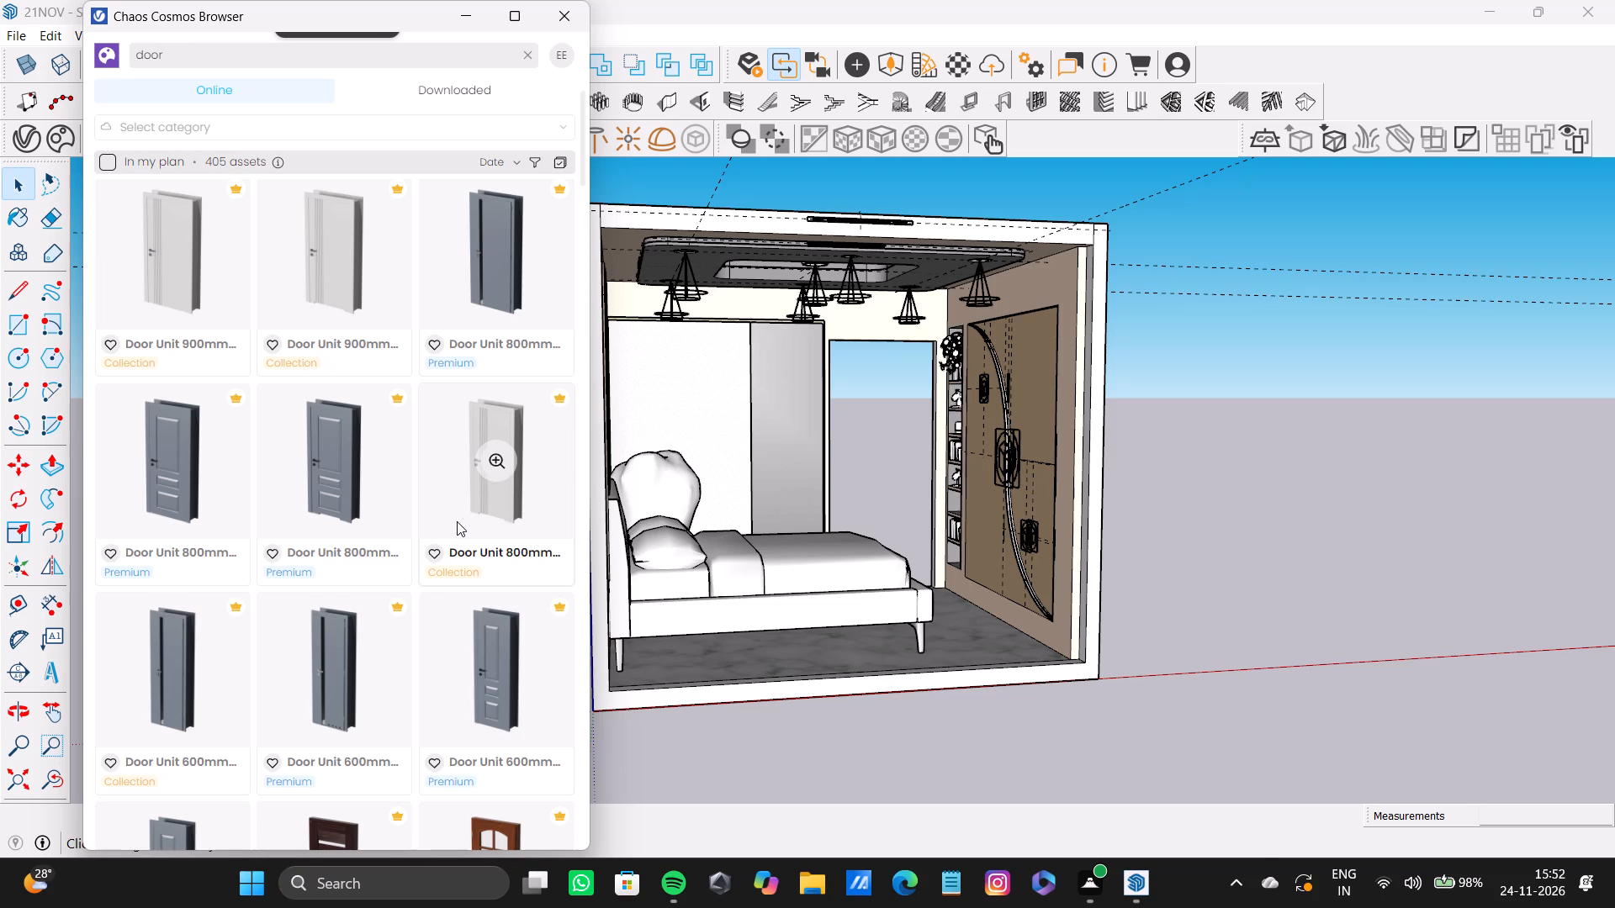
{"action": "scroll", "coordinate": [457, 521], "scroll_direction": "down", "scroll_amount": 7}
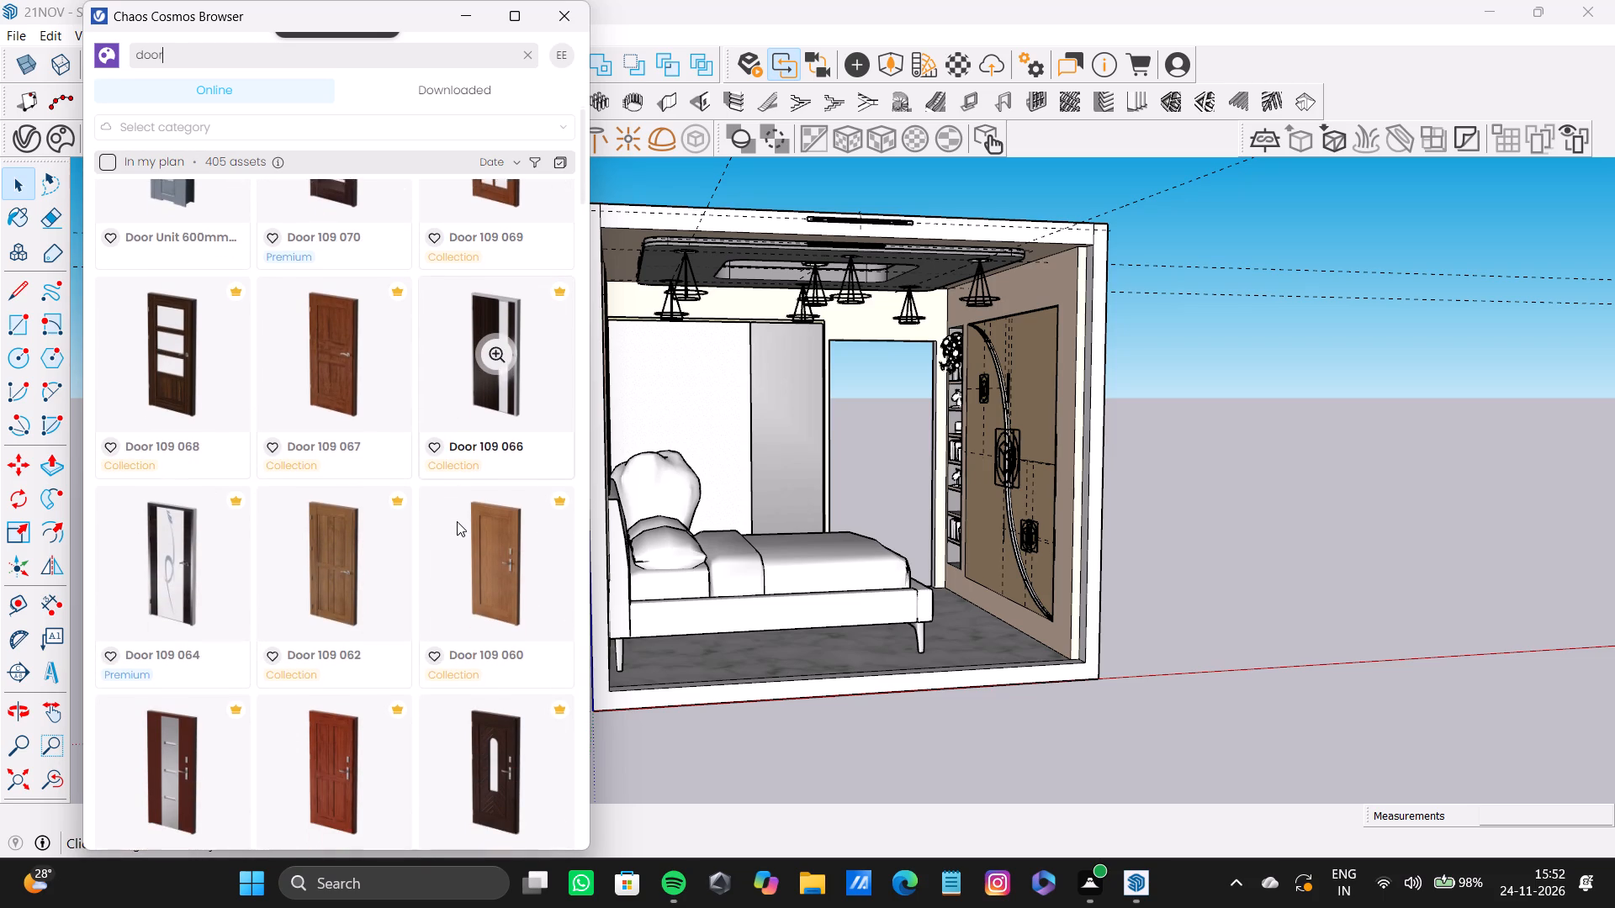
{"action": "scroll", "coordinate": [457, 521], "scroll_direction": "down", "scroll_amount": 3}
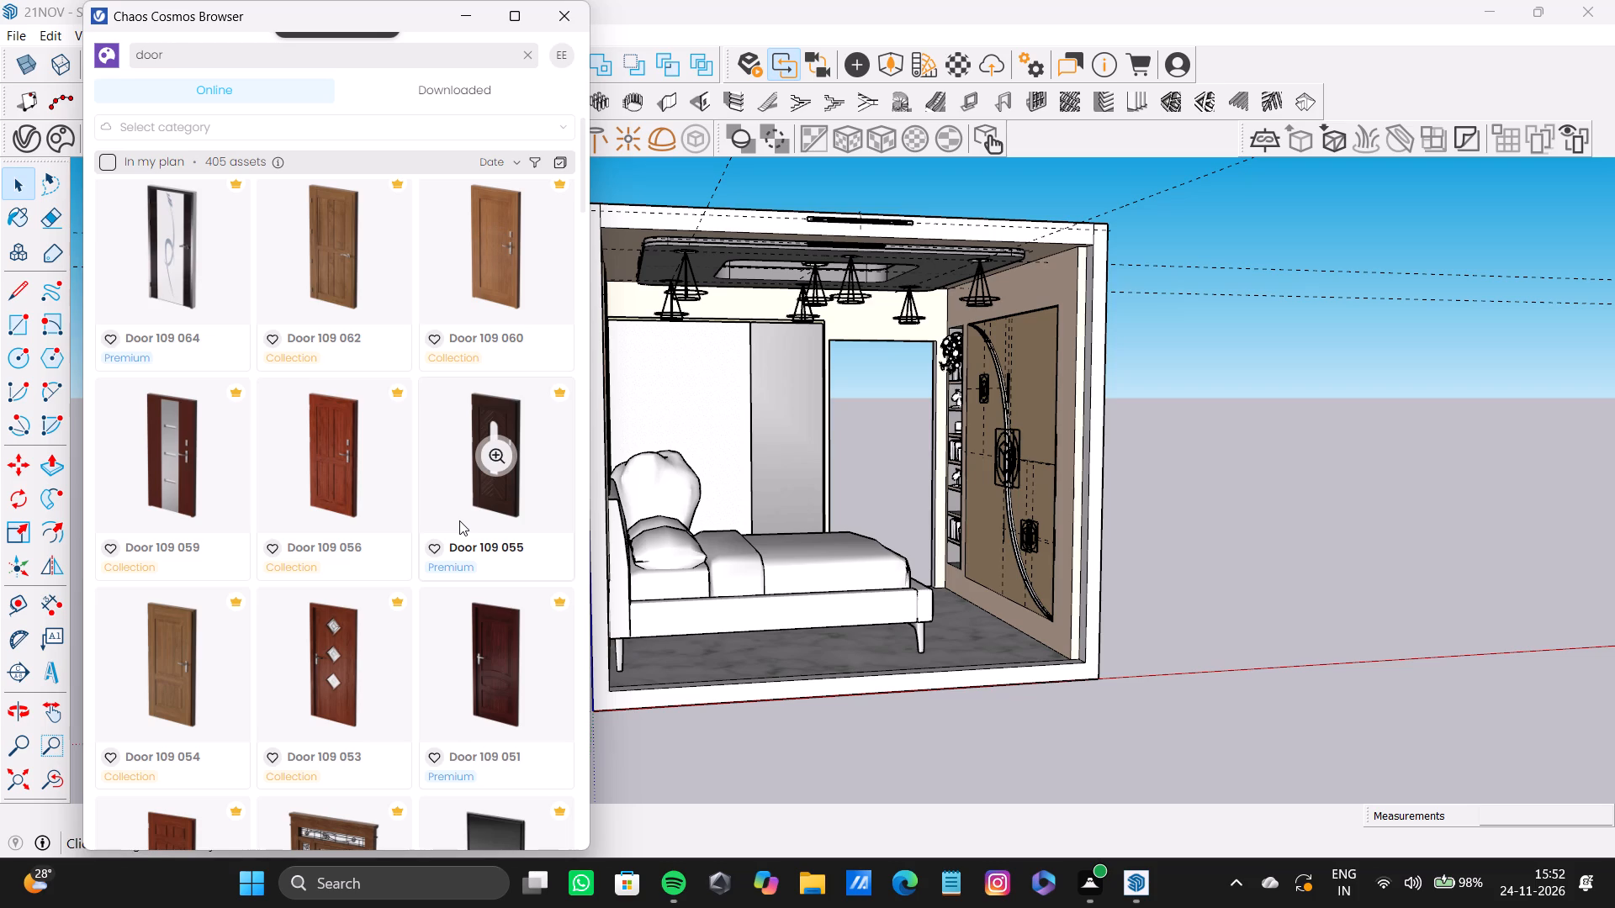
{"action": "scroll", "coordinate": [459, 520], "scroll_direction": "down", "scroll_amount": 11}
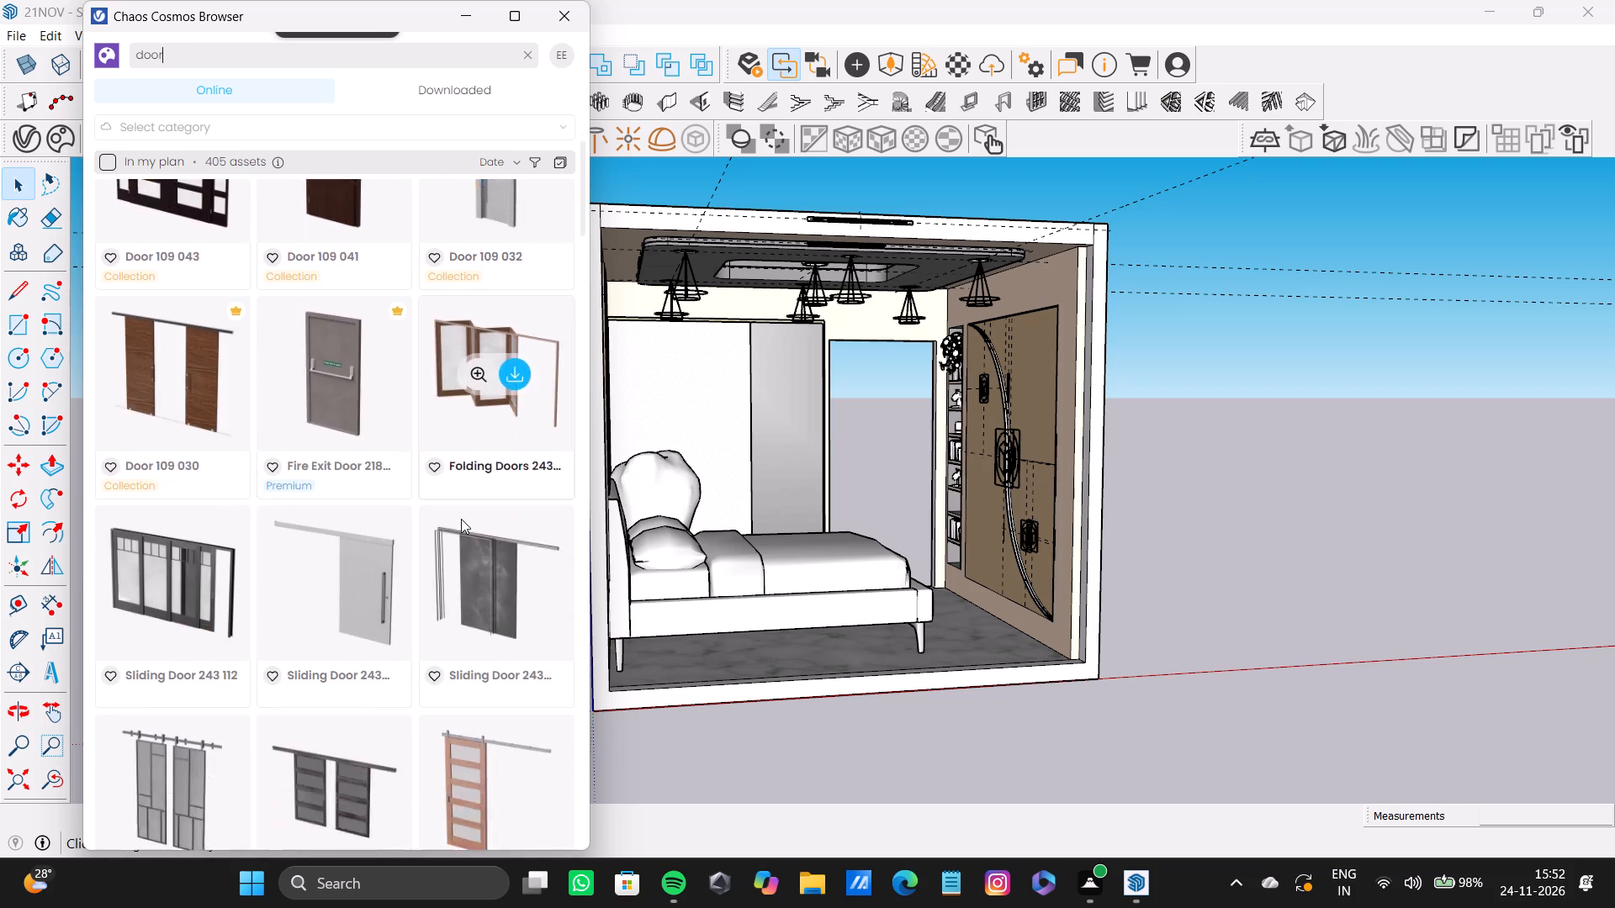
{"action": "scroll", "coordinate": [461, 518], "scroll_direction": "down", "scroll_amount": 6}
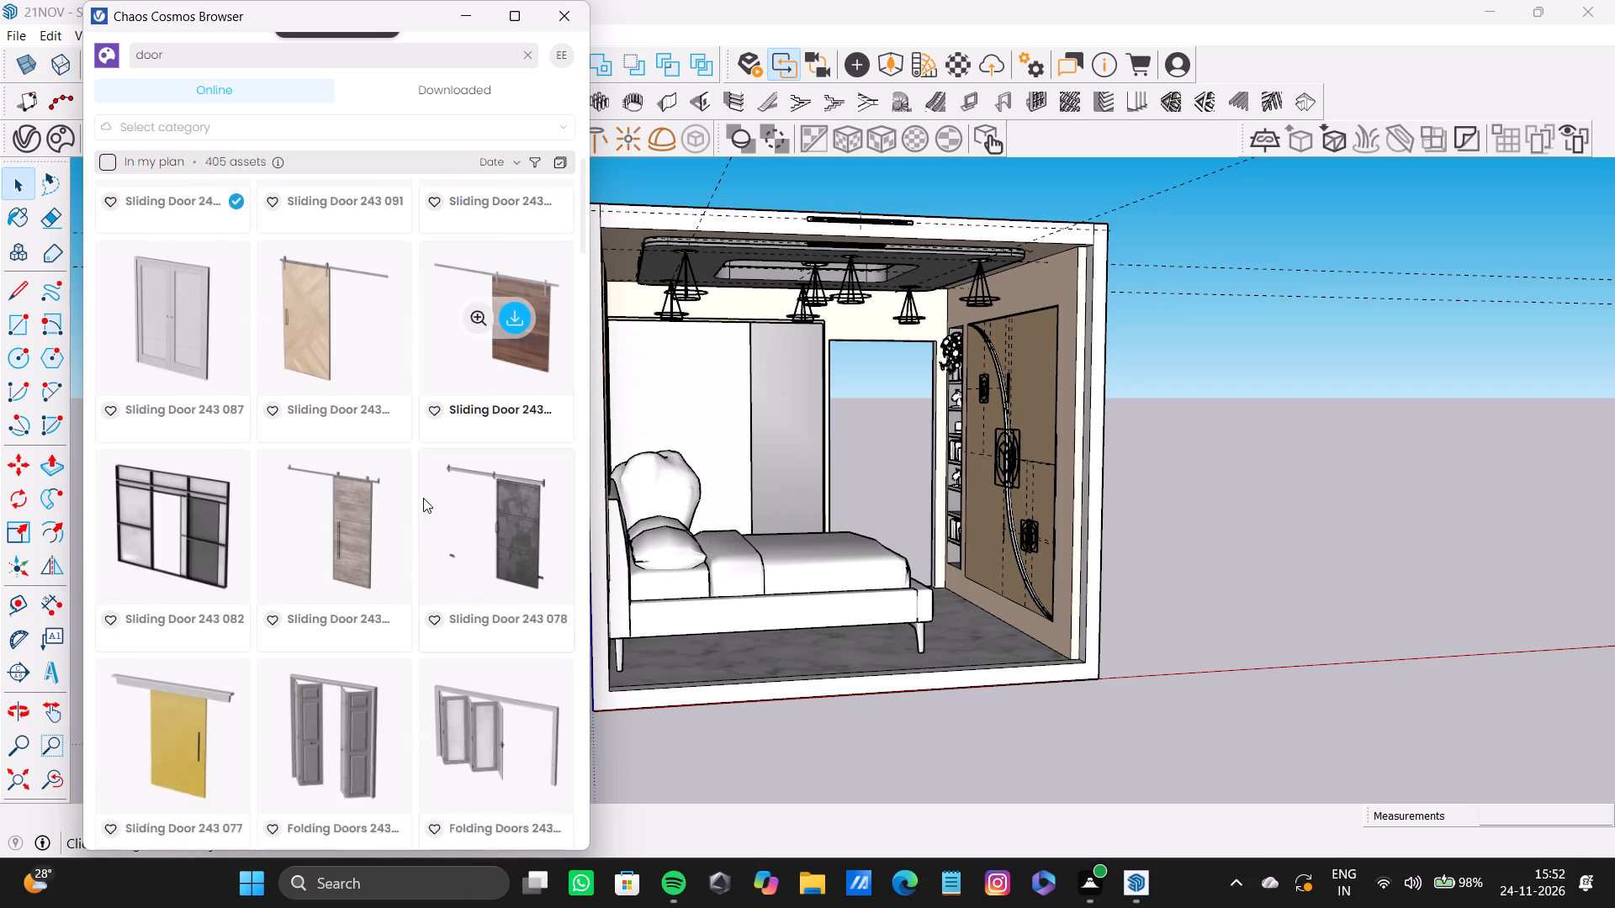
{"action": "scroll", "coordinate": [419, 502], "scroll_direction": "down", "scroll_amount": 3}
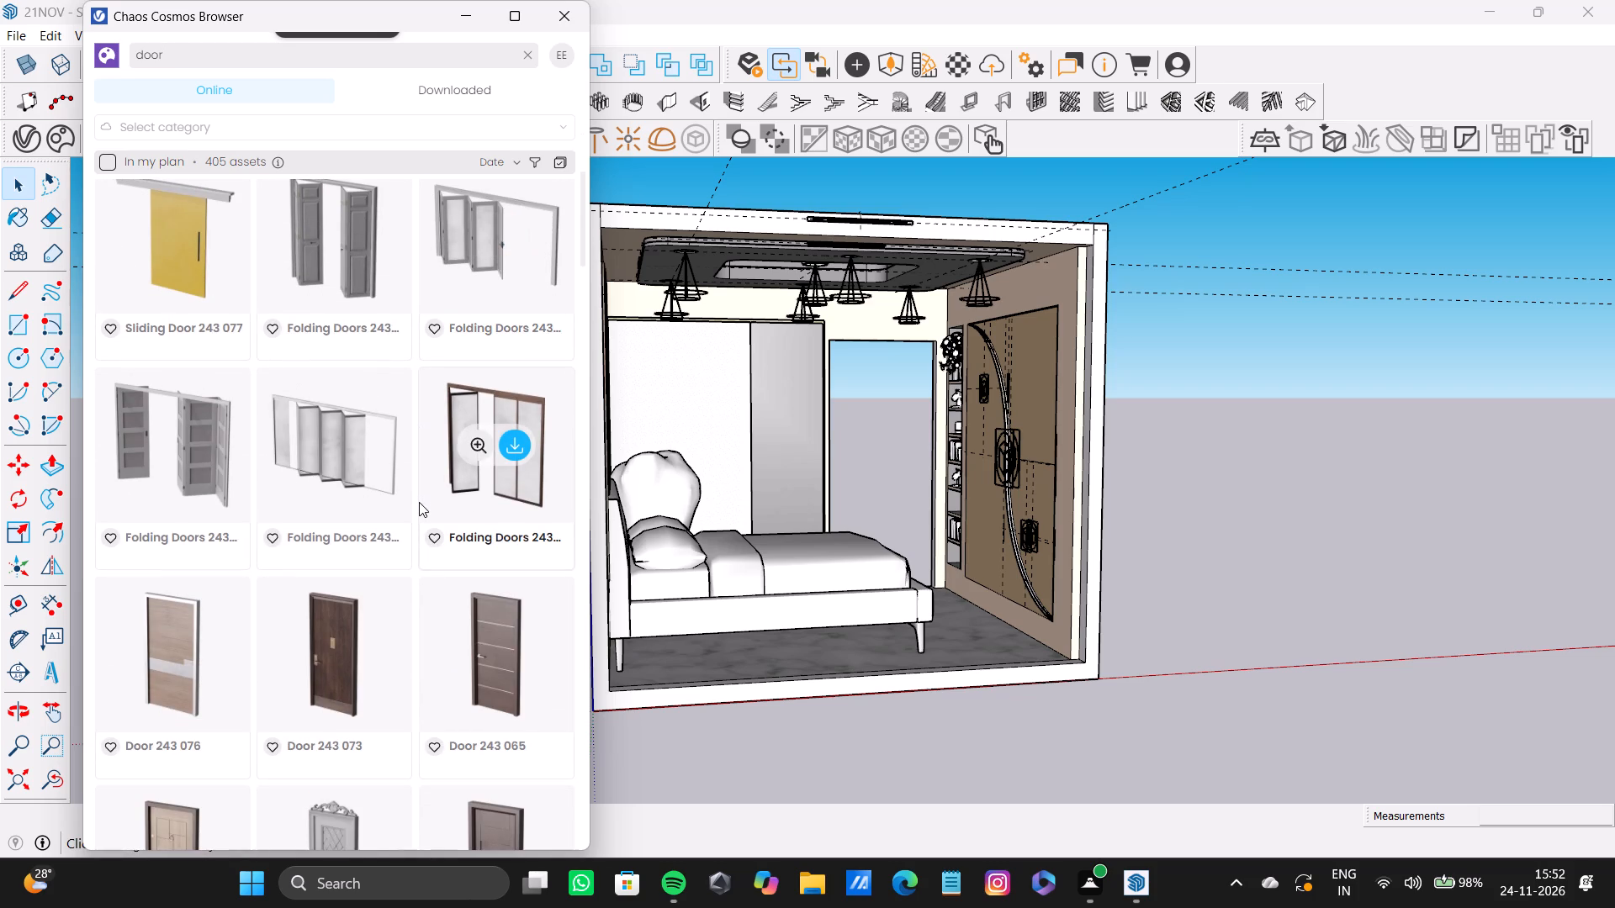
{"action": "scroll", "coordinate": [419, 502], "scroll_direction": "down", "scroll_amount": 2}
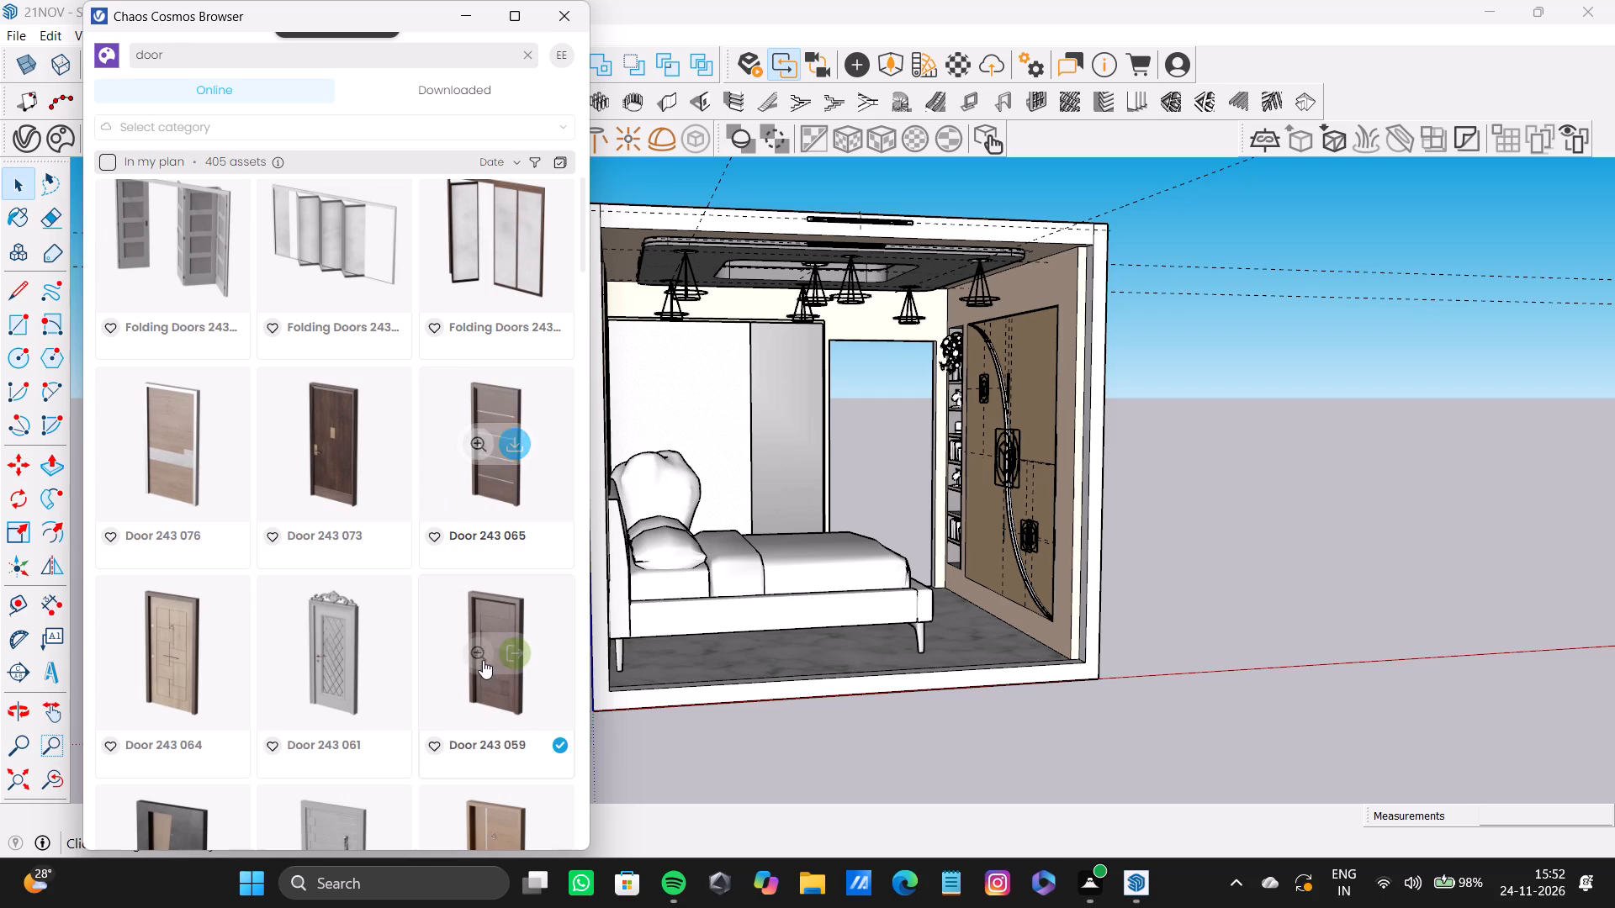
{"action": "scroll", "coordinate": [483, 660], "scroll_direction": "down", "scroll_amount": 1}
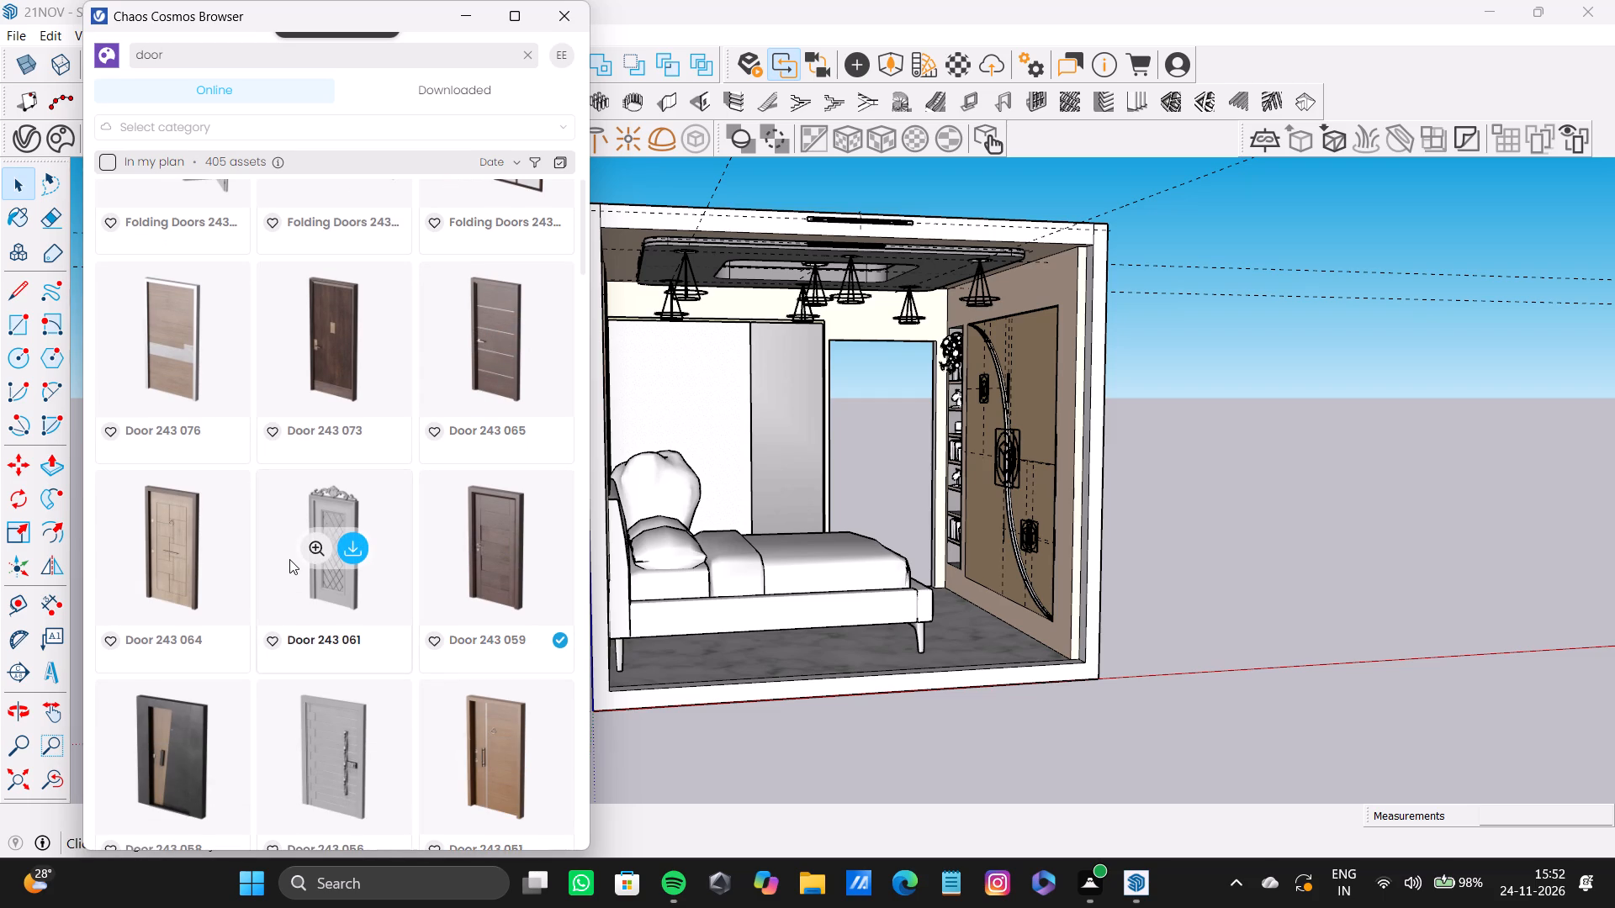
{"action": "scroll", "coordinate": [283, 565], "scroll_direction": "up", "scroll_amount": 1}
{"action": "left_click", "coordinate": [511, 445]}
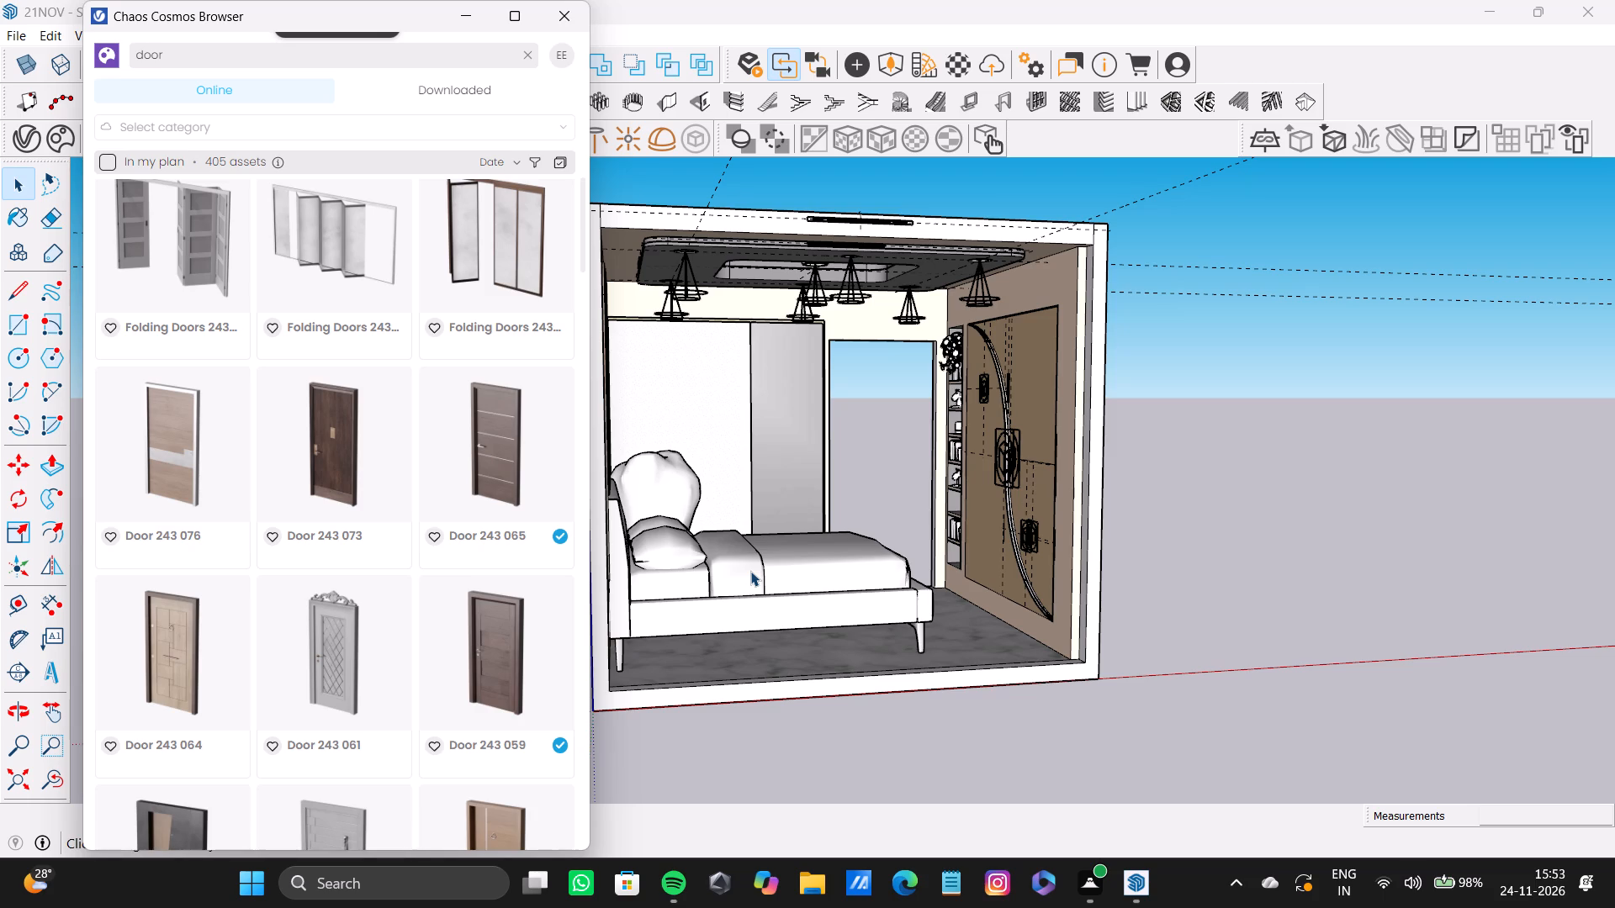
Look through the downloaded Cosmos assets and compare the doors available for the bedroom.
{"action": "left_click", "coordinate": [484, 92]}
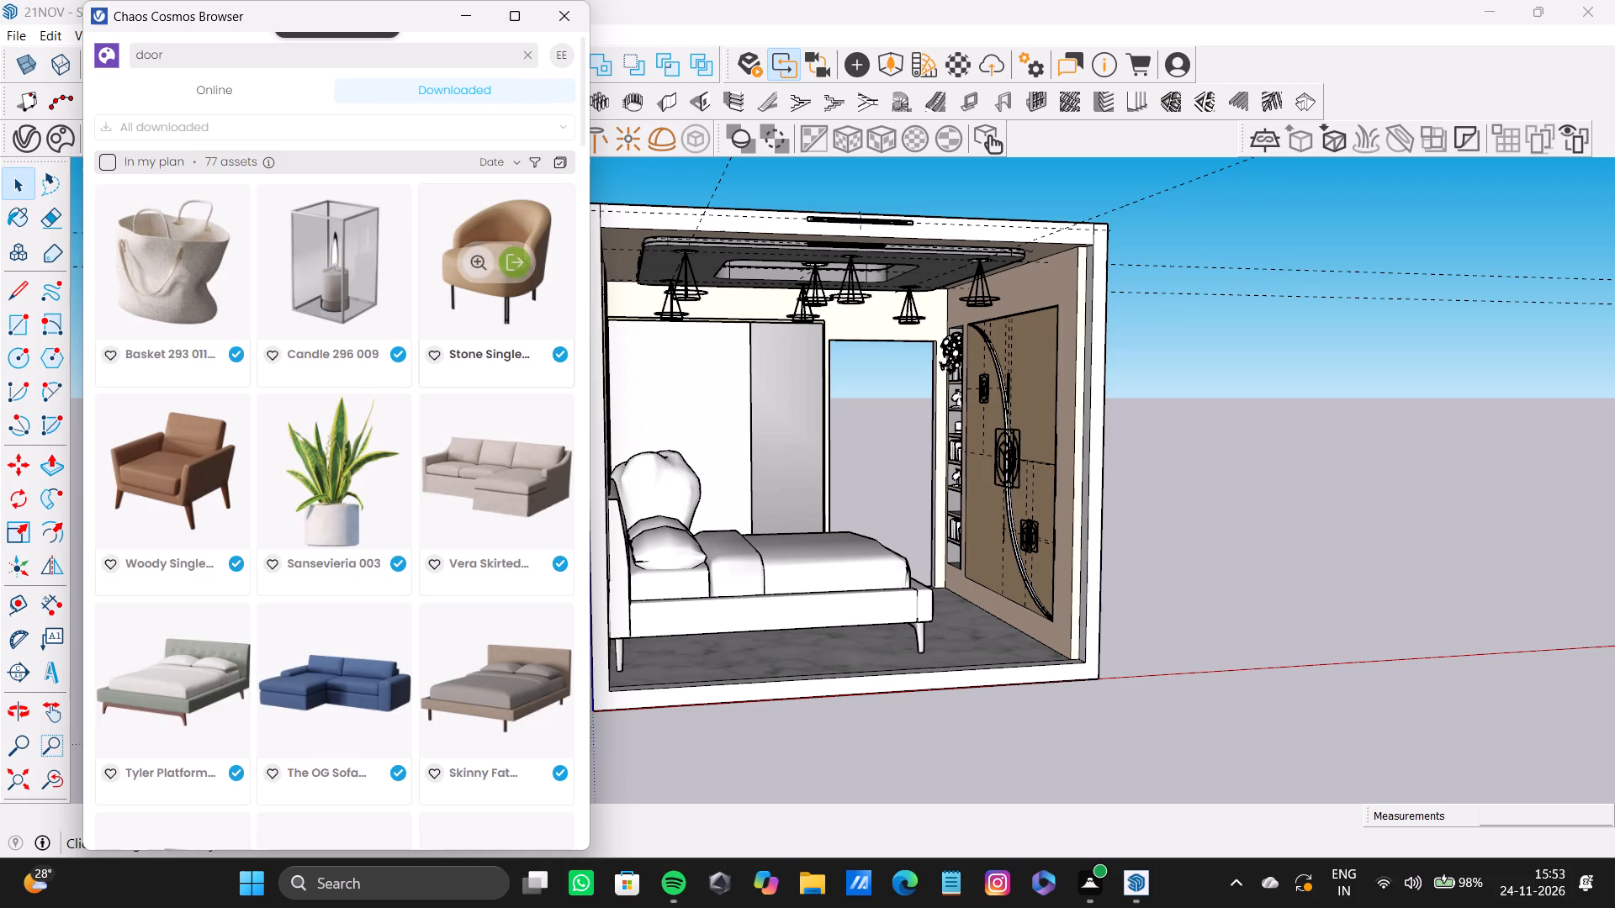
{"action": "scroll", "coordinate": [453, 413], "scroll_direction": "down", "scroll_amount": 2}
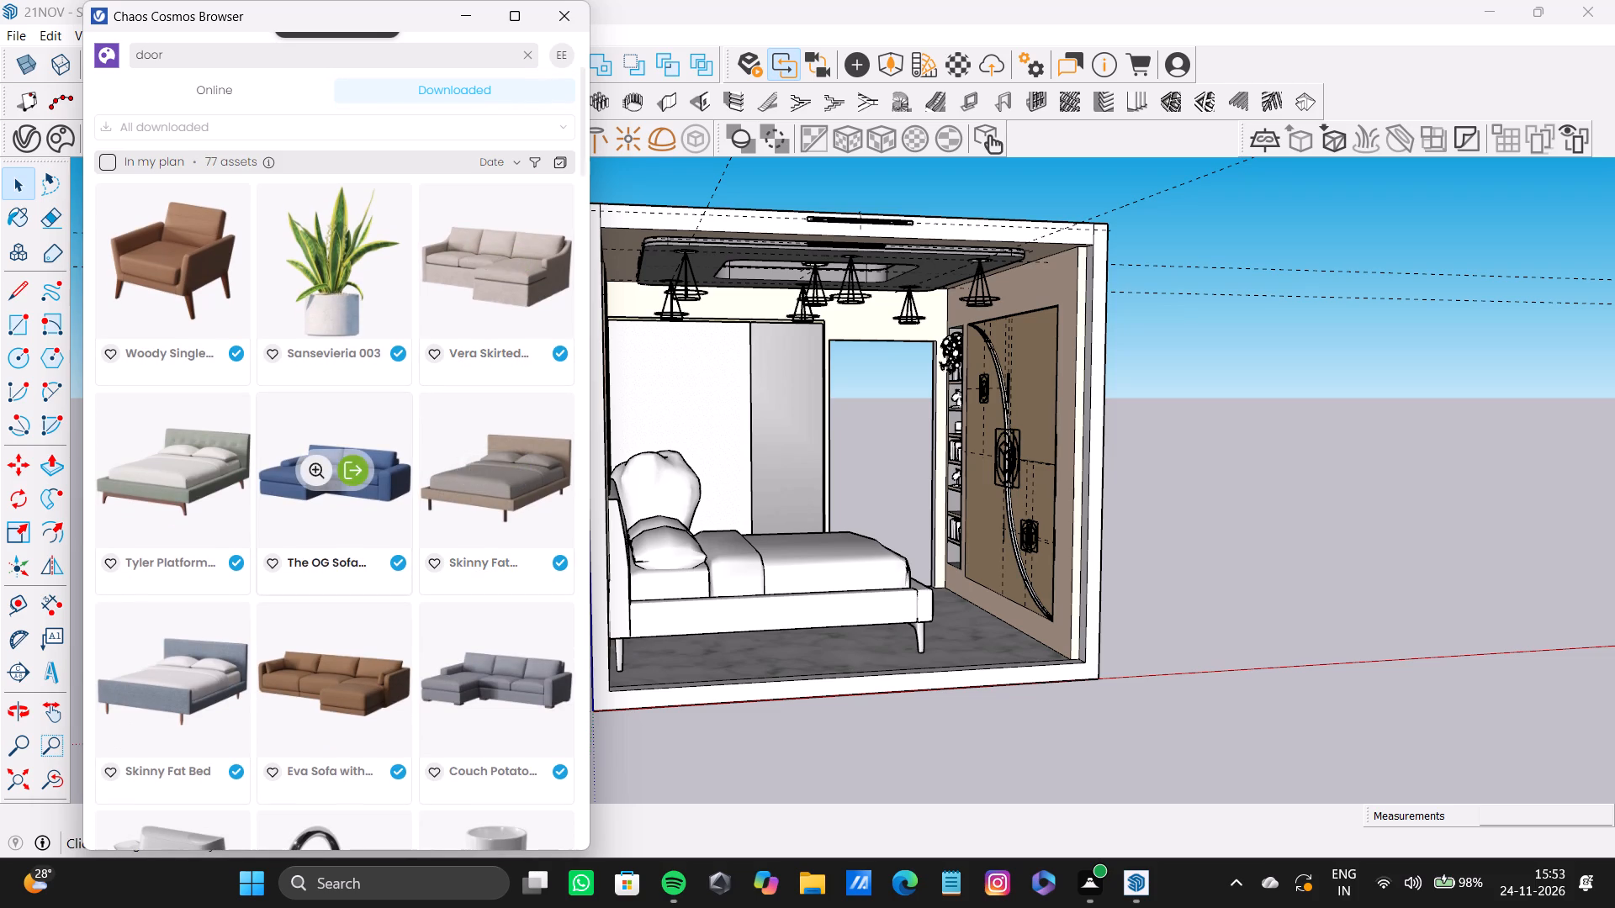
{"action": "scroll", "coordinate": [413, 396], "scroll_direction": "down", "scroll_amount": 13}
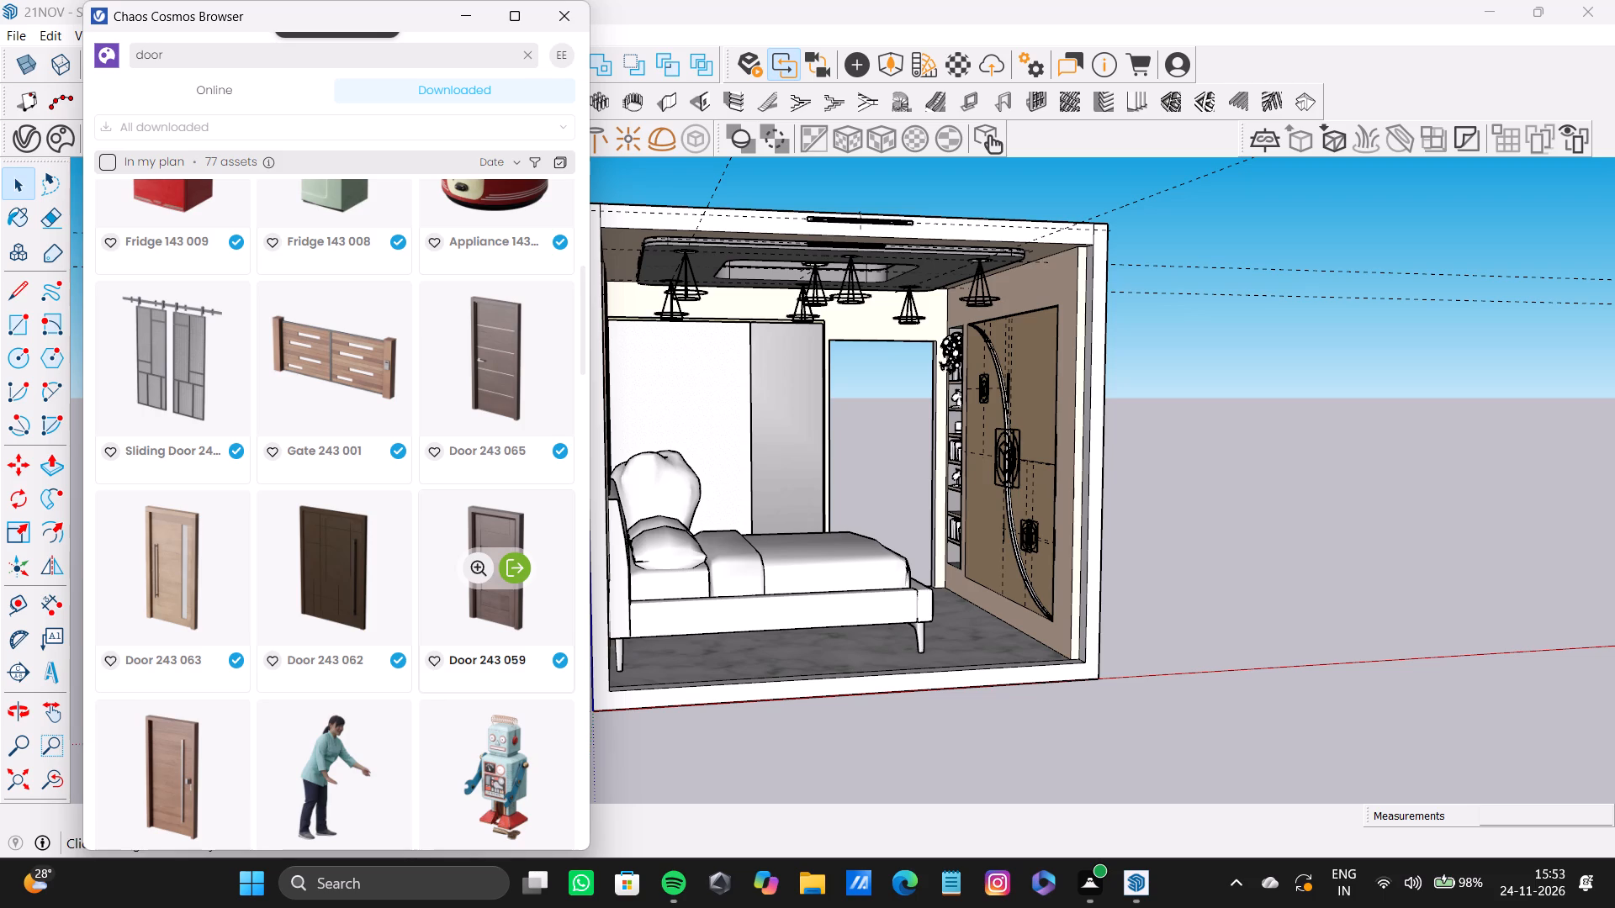
{"action": "scroll", "coordinate": [500, 525], "scroll_direction": "down", "scroll_amount": 1}
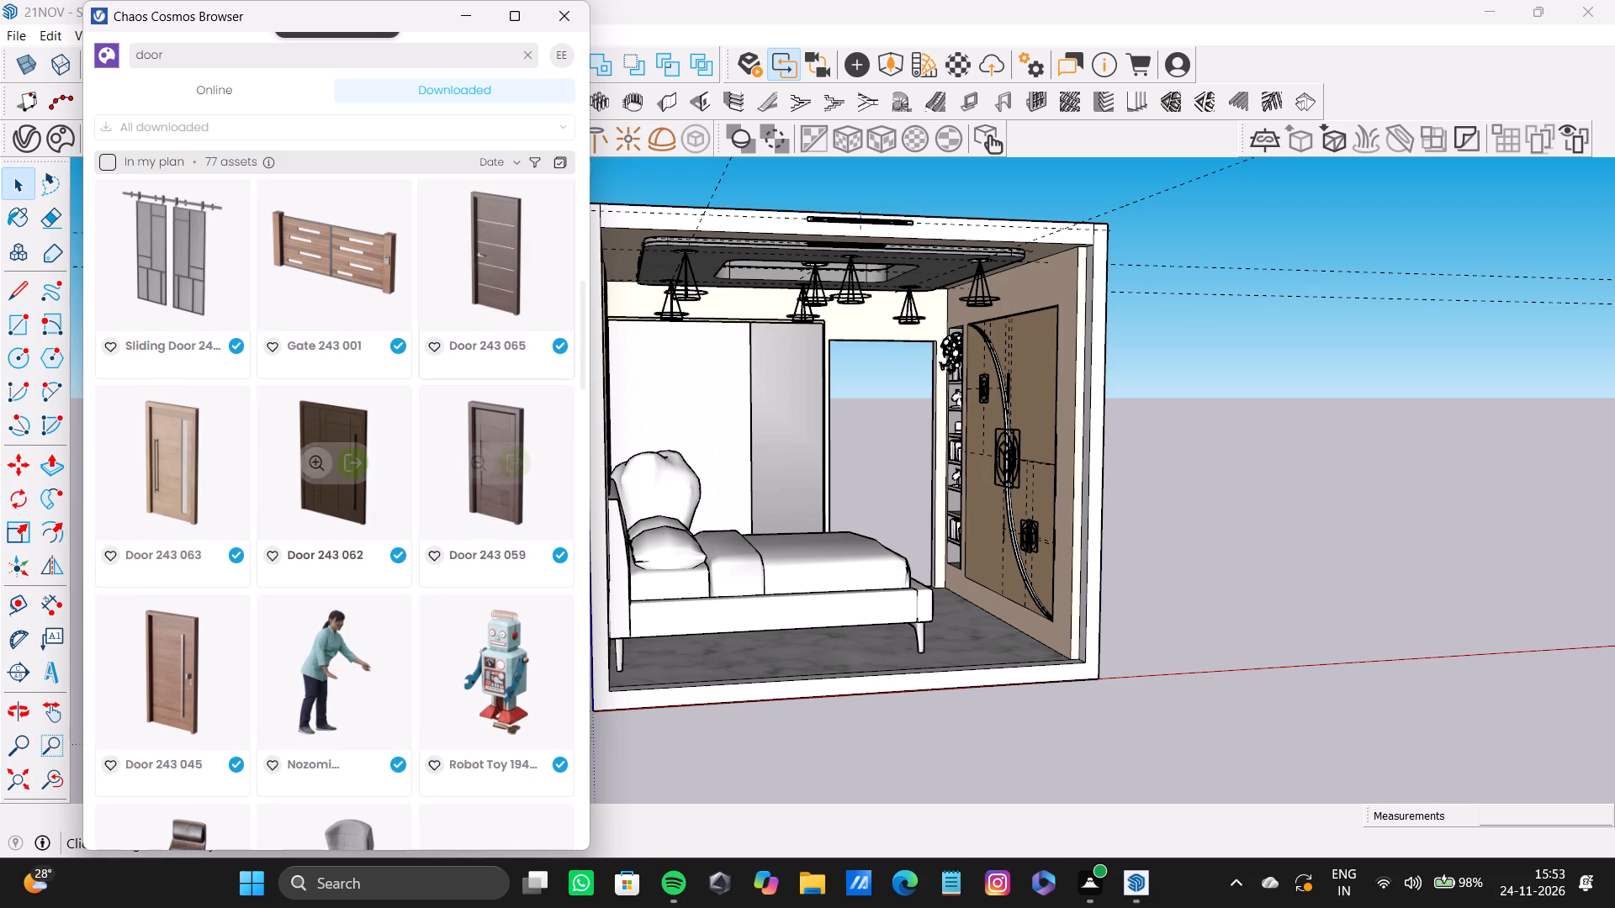
{"action": "scroll", "coordinate": [437, 467], "scroll_direction": "up", "scroll_amount": 2}
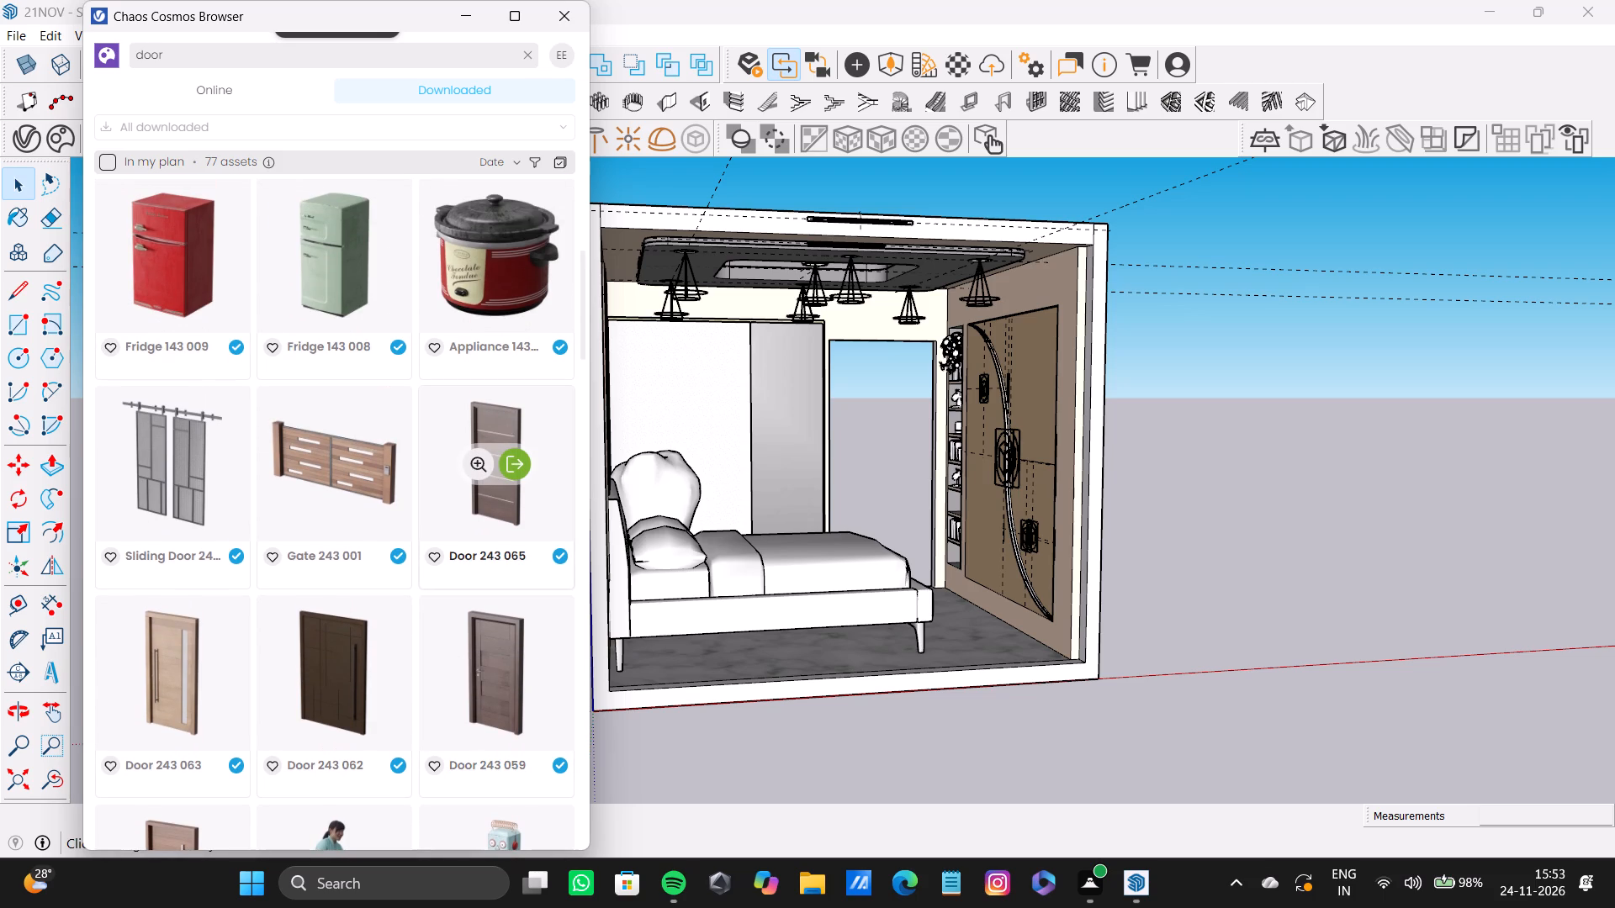
{"action": "scroll", "coordinate": [452, 535], "scroll_direction": "down", "scroll_amount": 4}
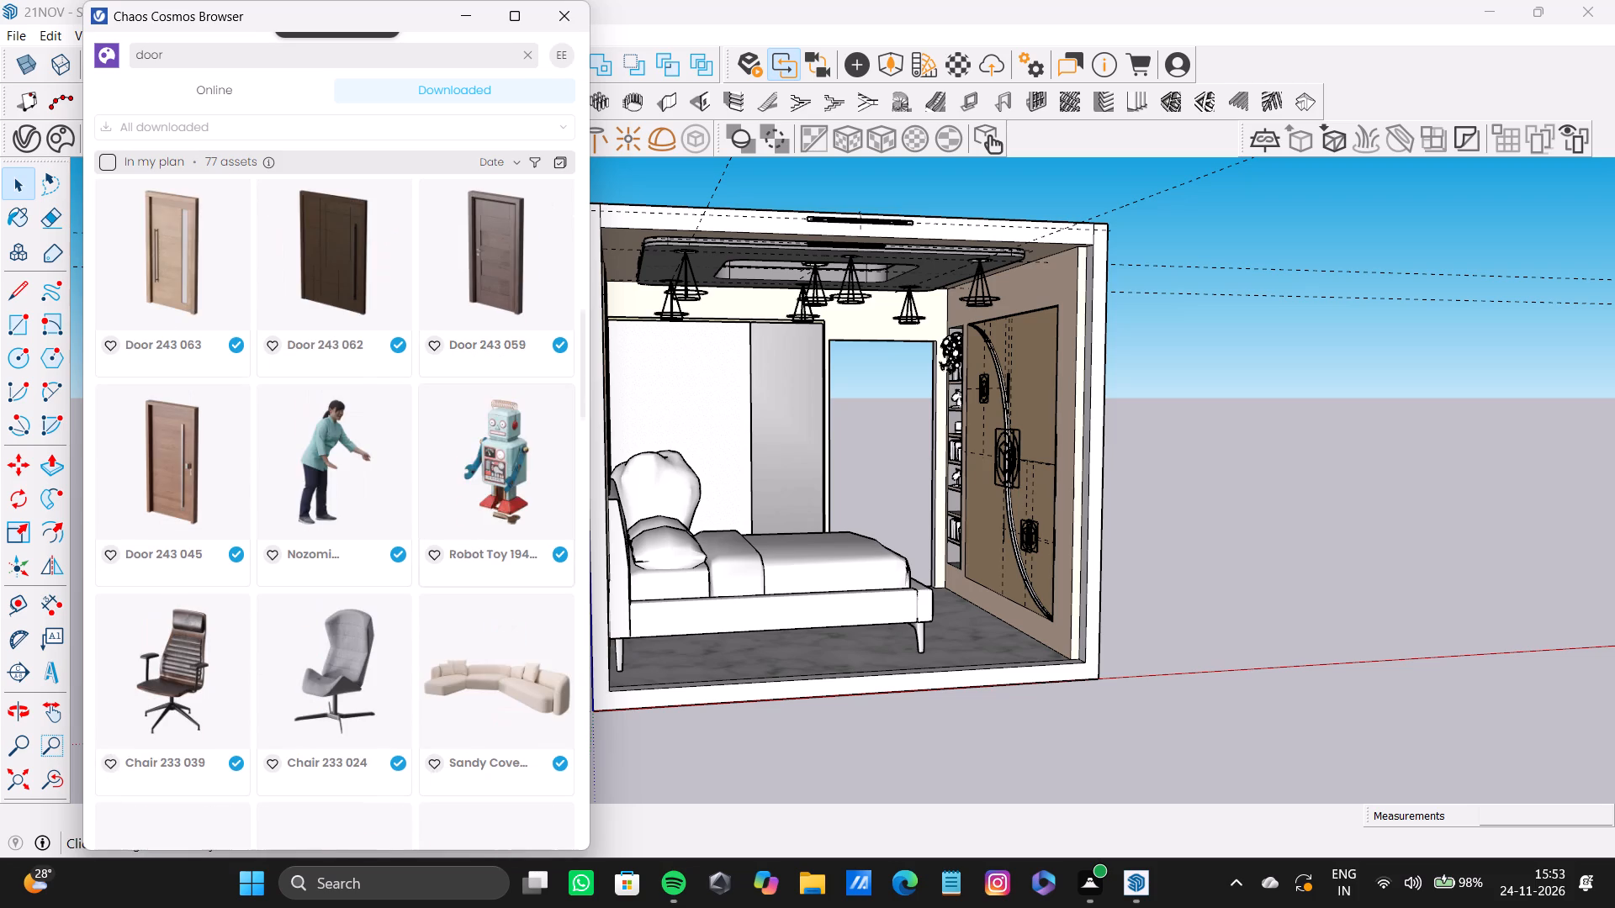
{"action": "scroll", "coordinate": [452, 536], "scroll_direction": "down", "scroll_amount": 13}
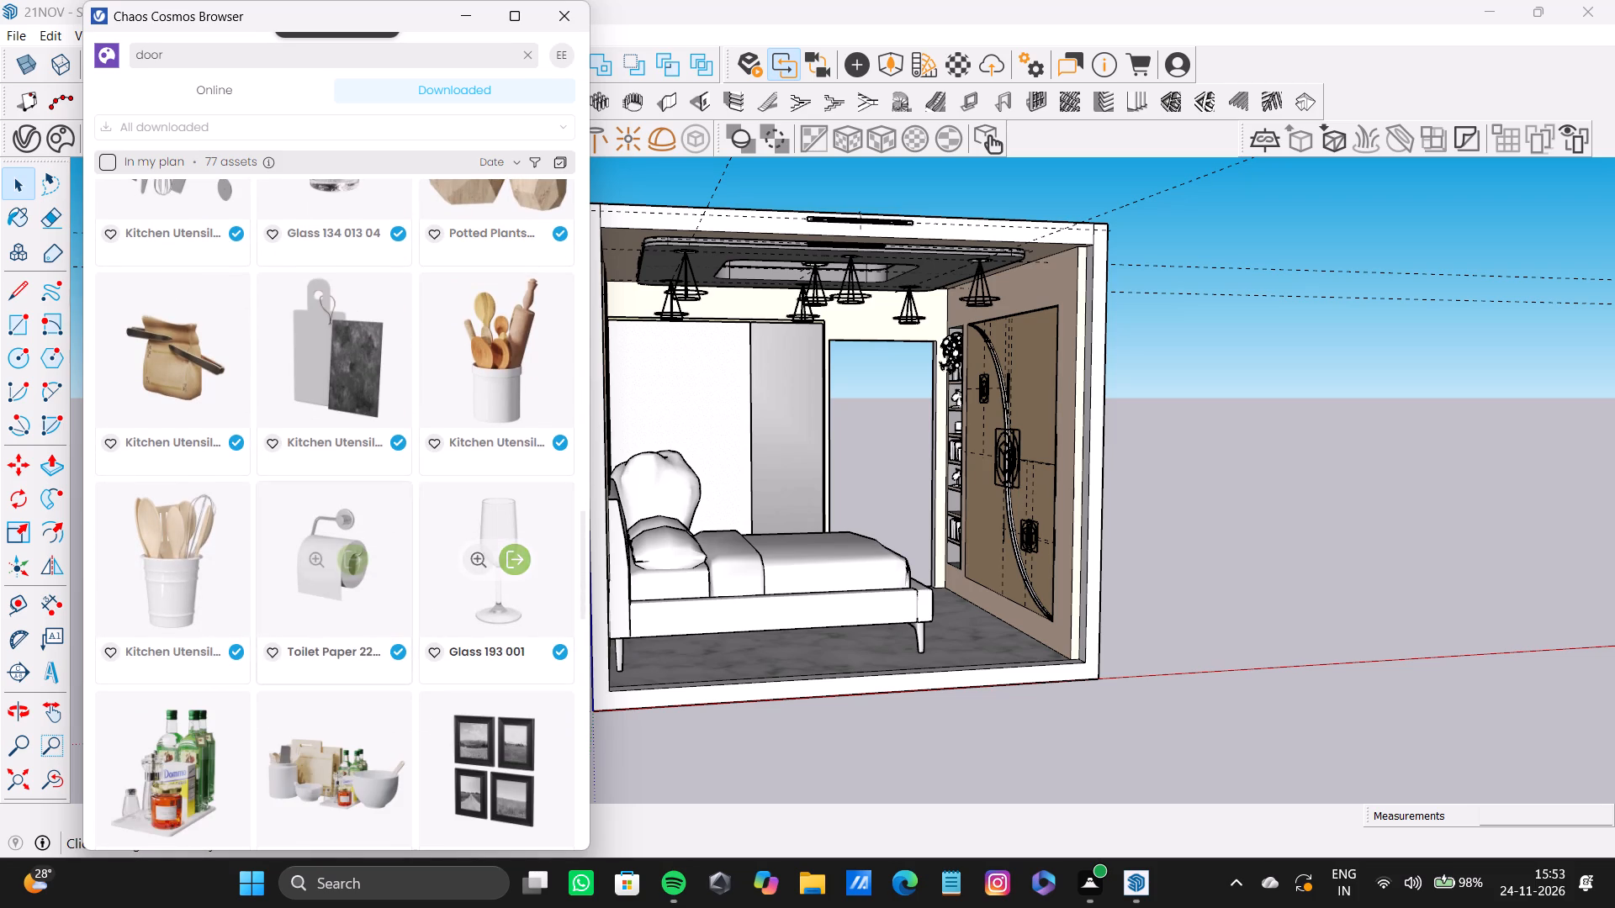
{"action": "scroll", "coordinate": [342, 546], "scroll_direction": "down", "scroll_amount": 11}
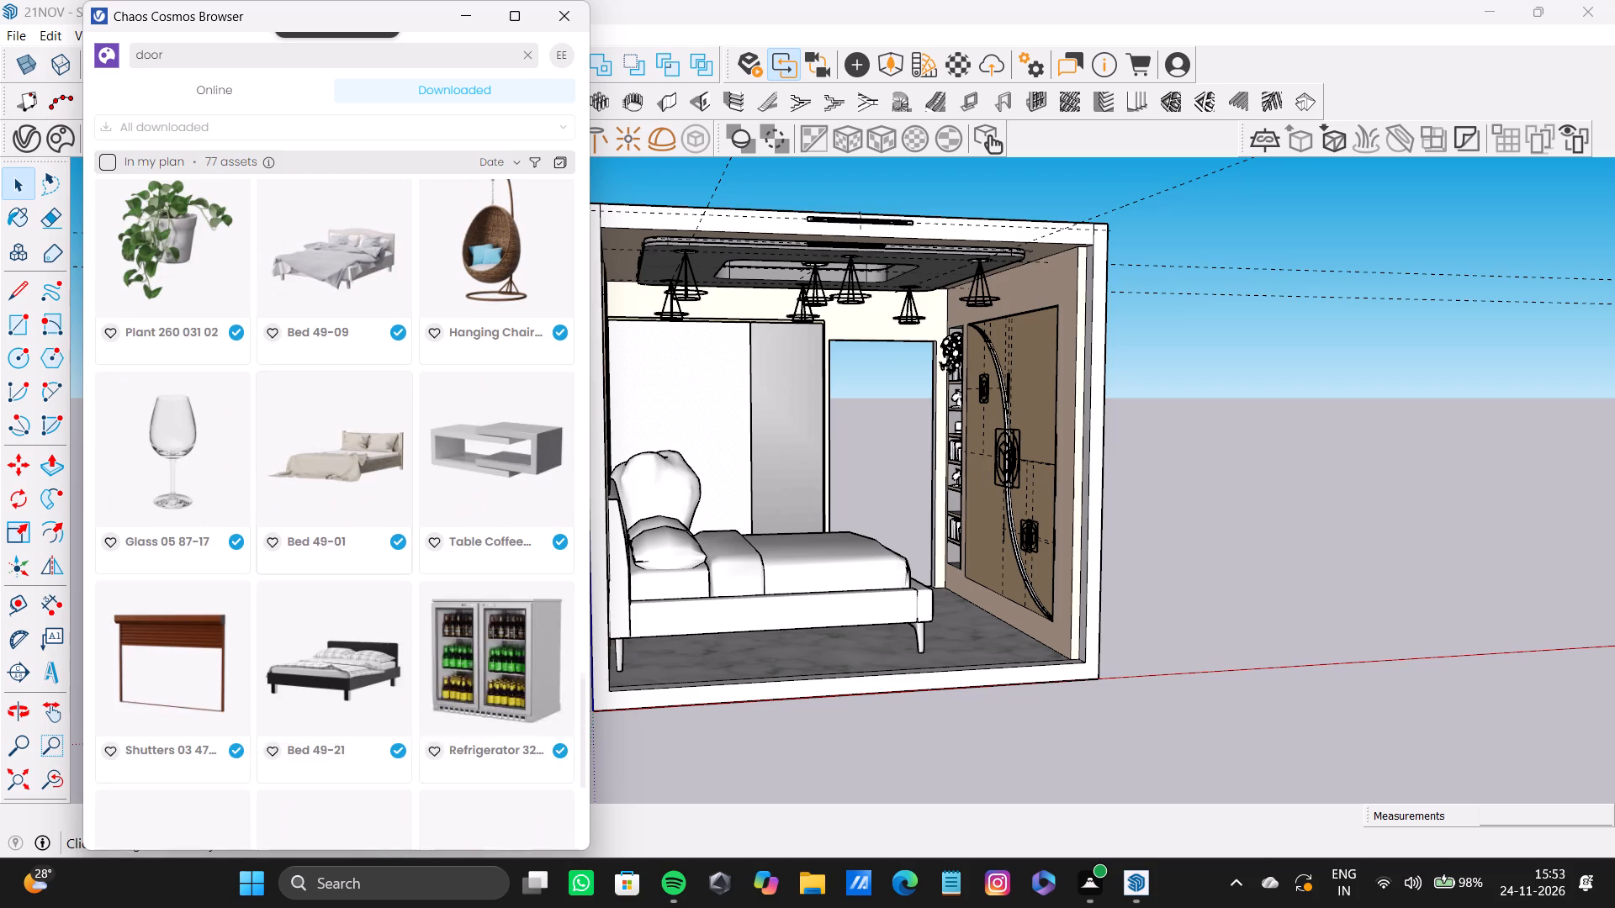
{"action": "scroll", "coordinate": [346, 525], "scroll_direction": "up", "scroll_amount": 20}
{"action": "scroll", "coordinate": [346, 525], "scroll_direction": "up", "scroll_amount": 4}
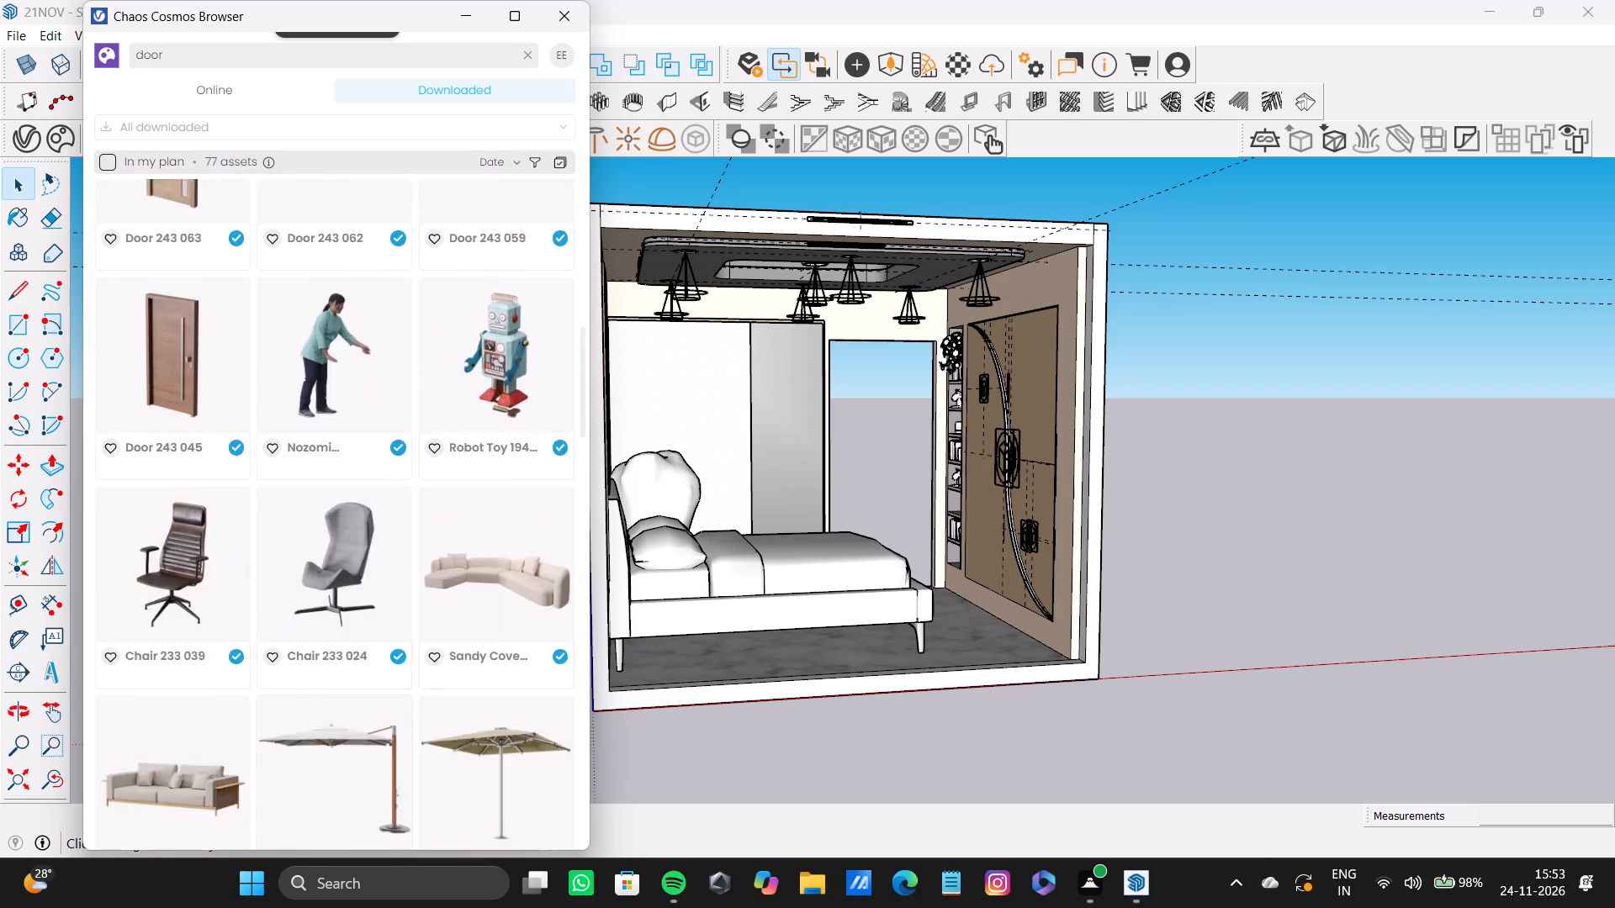
{"action": "scroll", "coordinate": [346, 523], "scroll_direction": "up", "scroll_amount": 8}
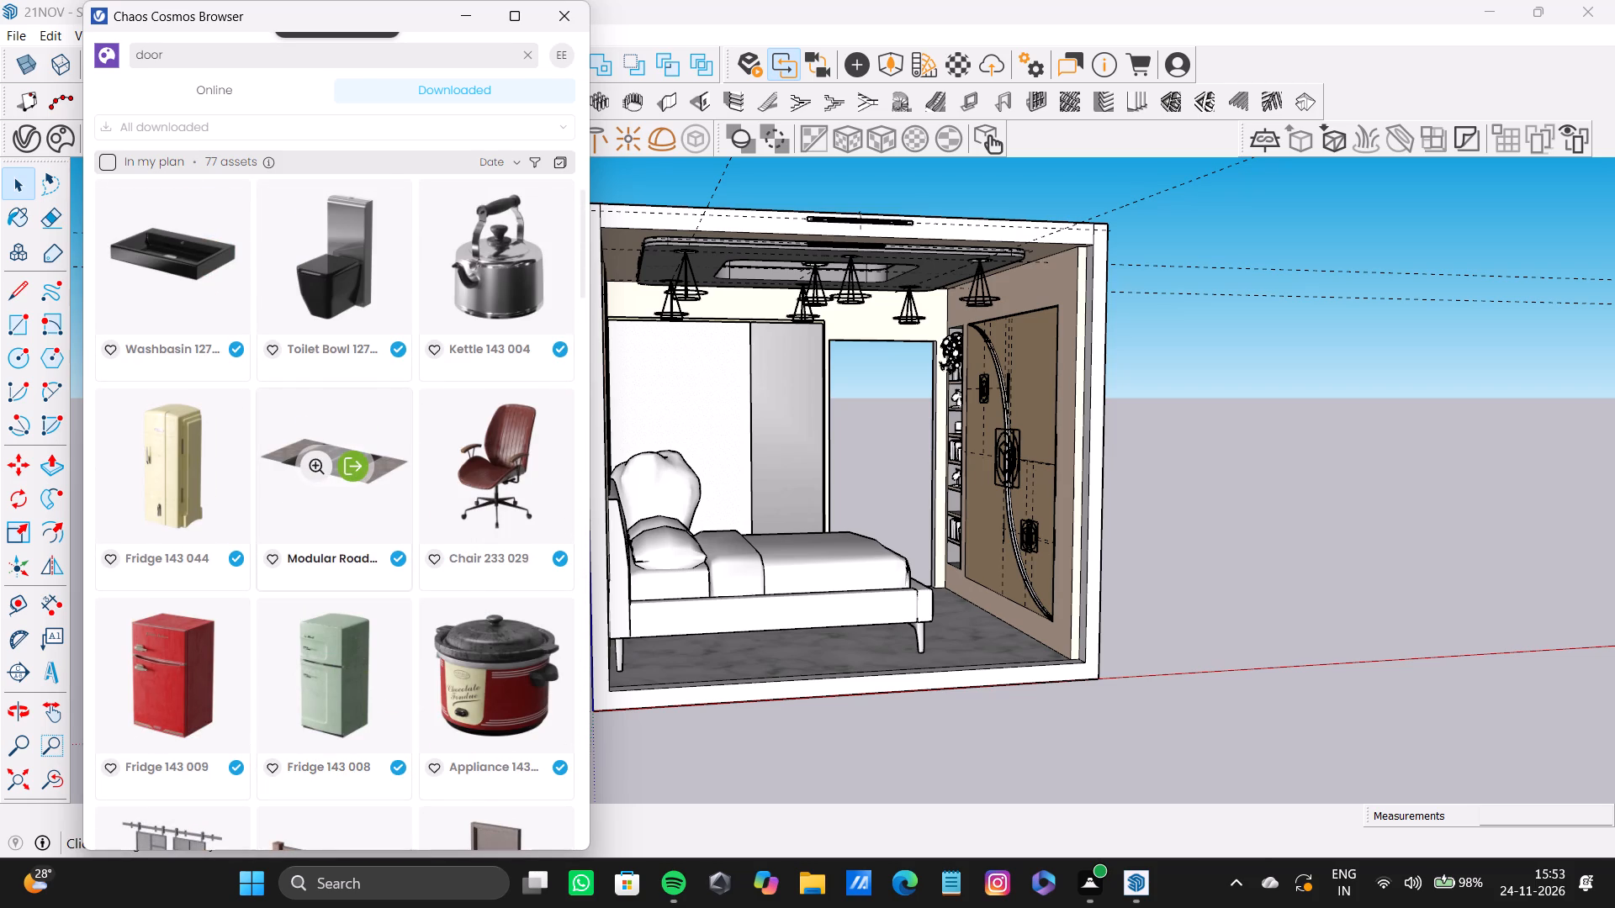
{"action": "scroll", "coordinate": [354, 498], "scroll_direction": "up", "scroll_amount": 7}
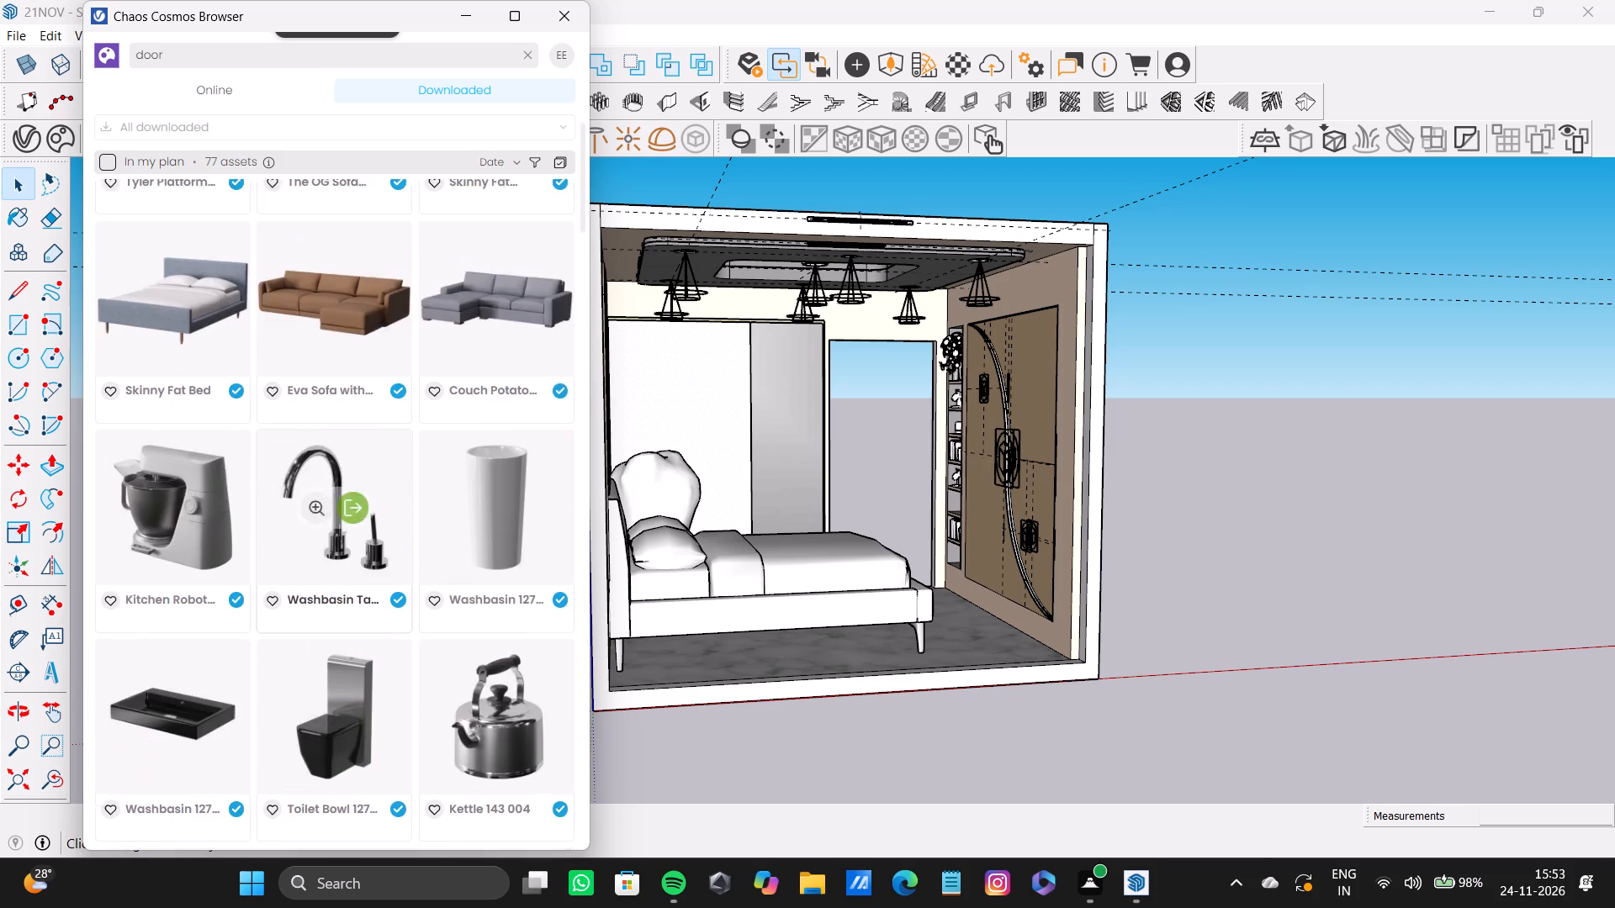
{"action": "scroll", "coordinate": [352, 487], "scroll_direction": "up", "scroll_amount": 1}
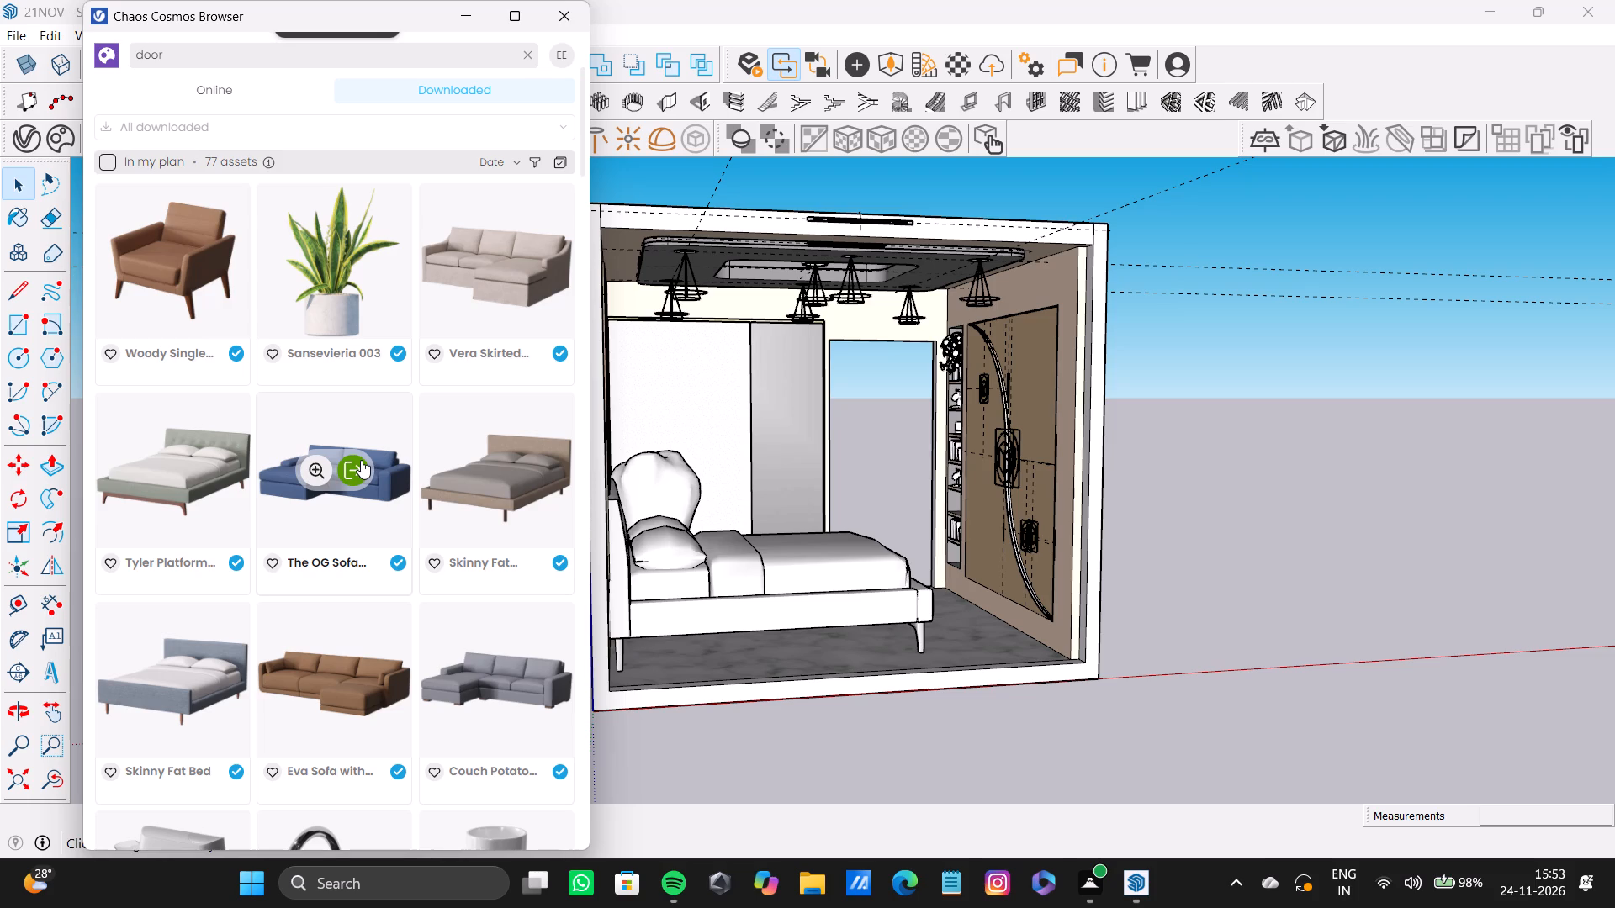
{"action": "scroll", "coordinate": [361, 460], "scroll_direction": "up", "scroll_amount": 5}
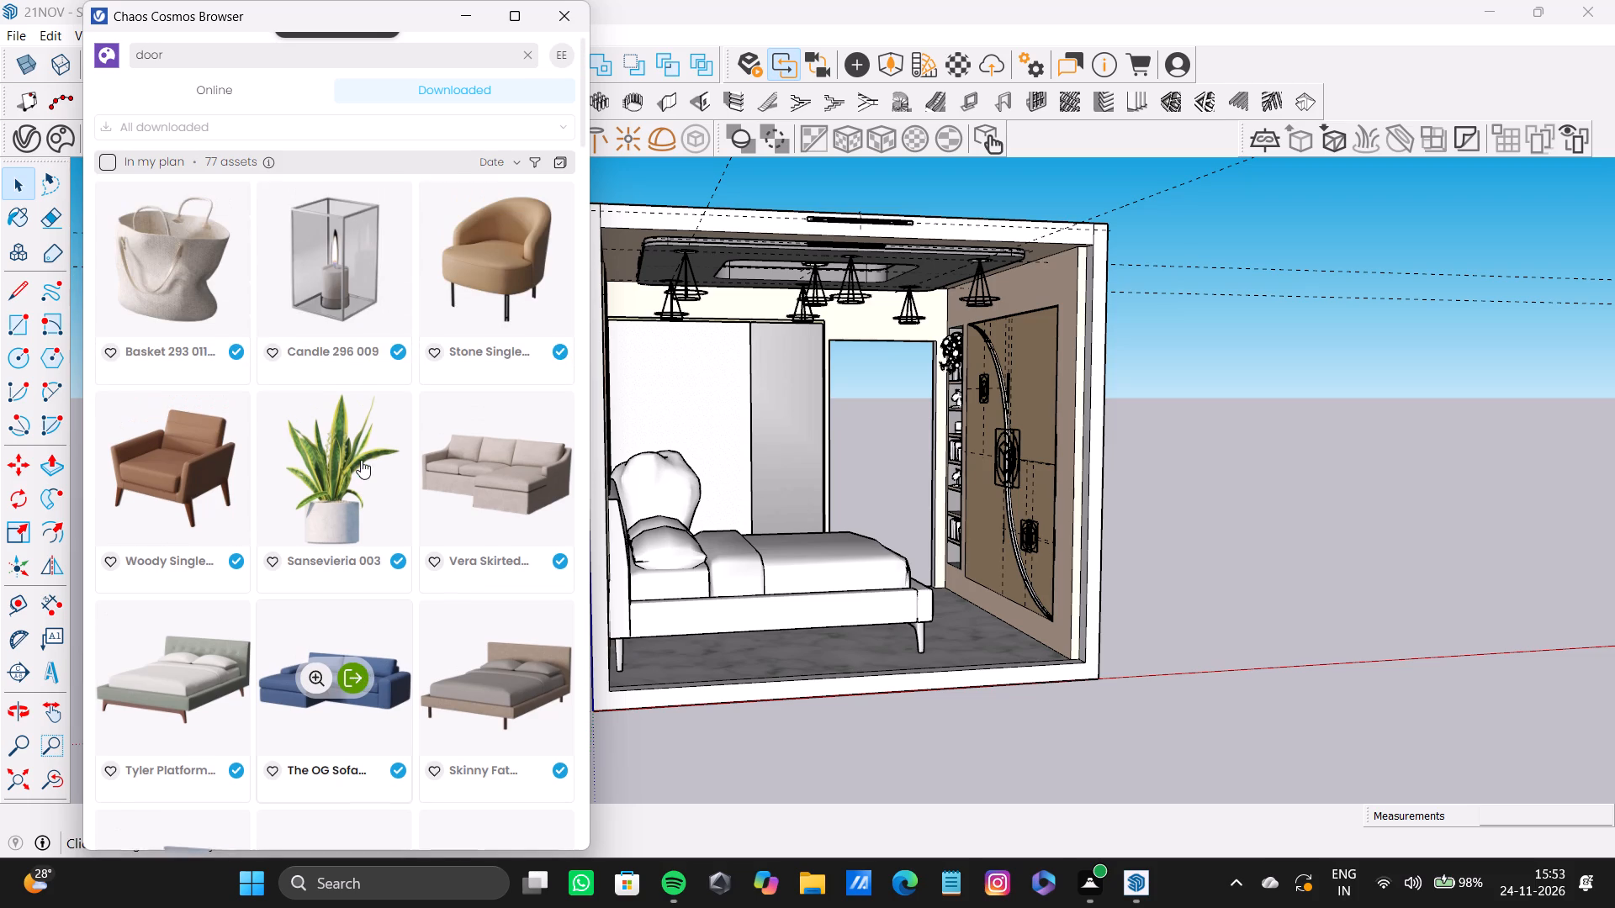
{"action": "scroll", "coordinate": [361, 460], "scroll_direction": "up", "scroll_amount": 8}
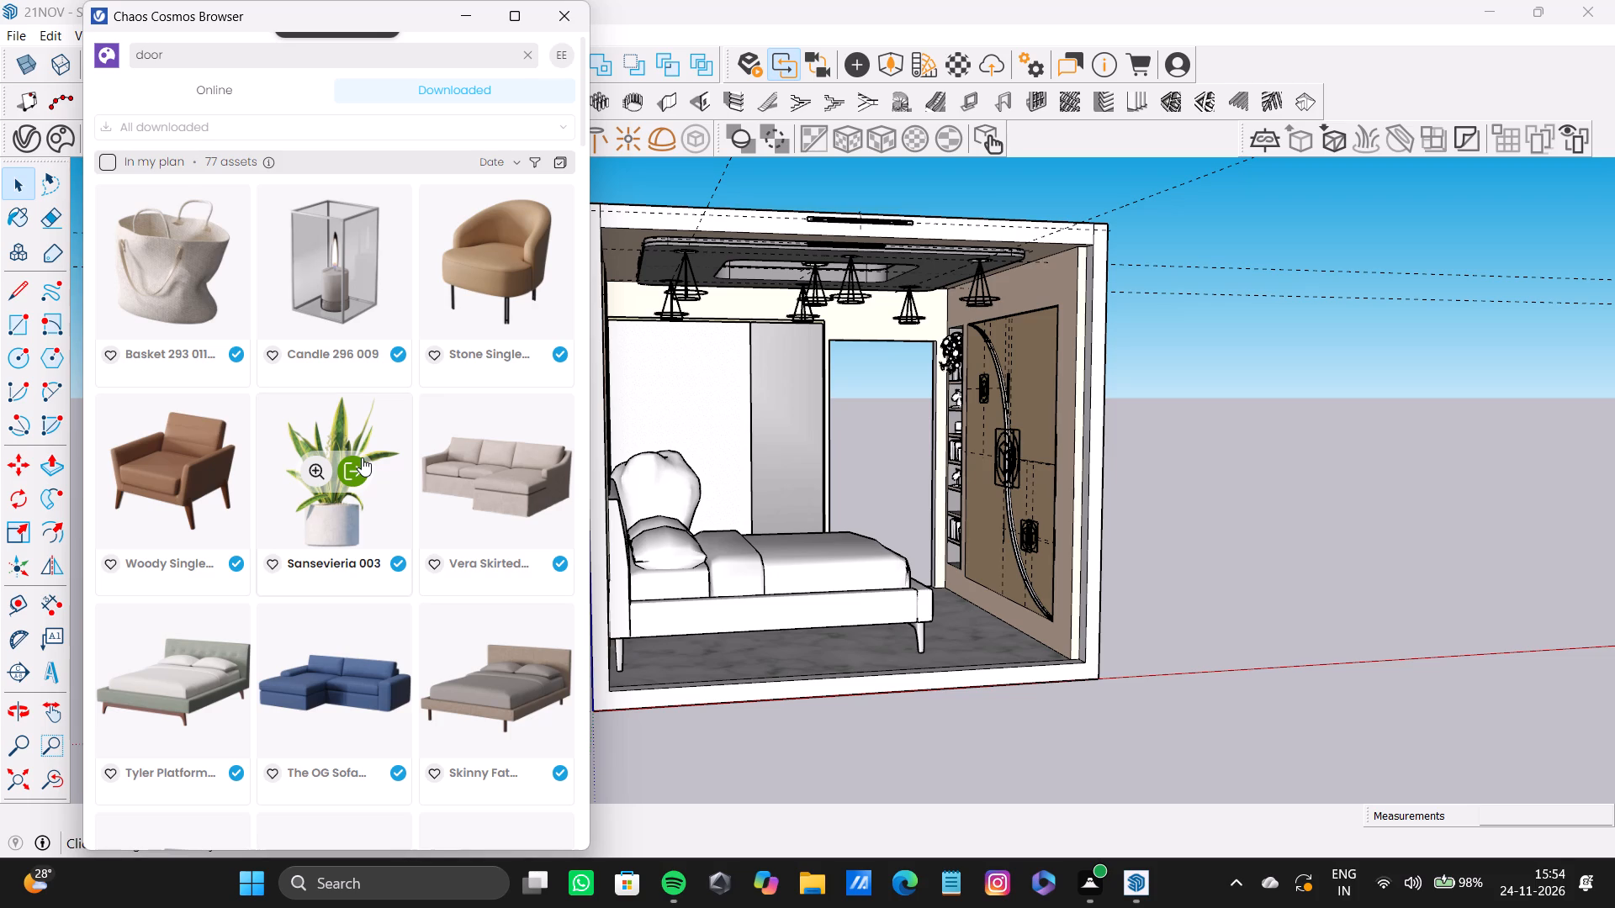
{"action": "scroll", "coordinate": [362, 457], "scroll_direction": "up", "scroll_amount": 4}
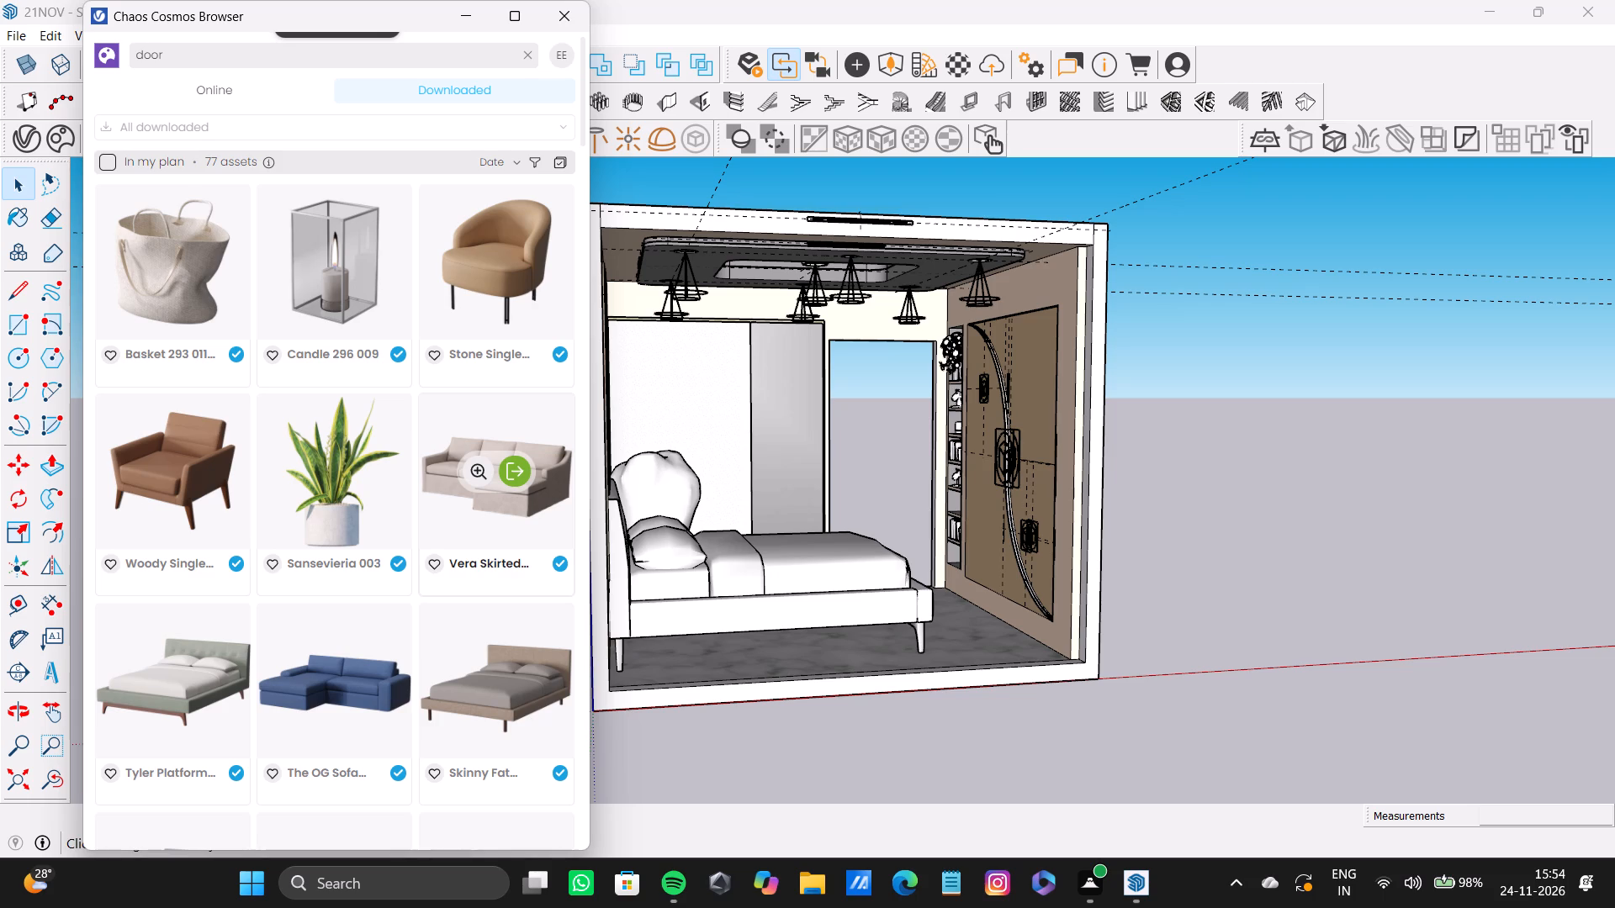
Pick a door from the downloaded Cosmos assets and place it on the marble floor in the opening beside the wardrobe.
{"action": "scroll", "coordinate": [455, 506], "scroll_direction": "down", "scroll_amount": 3}
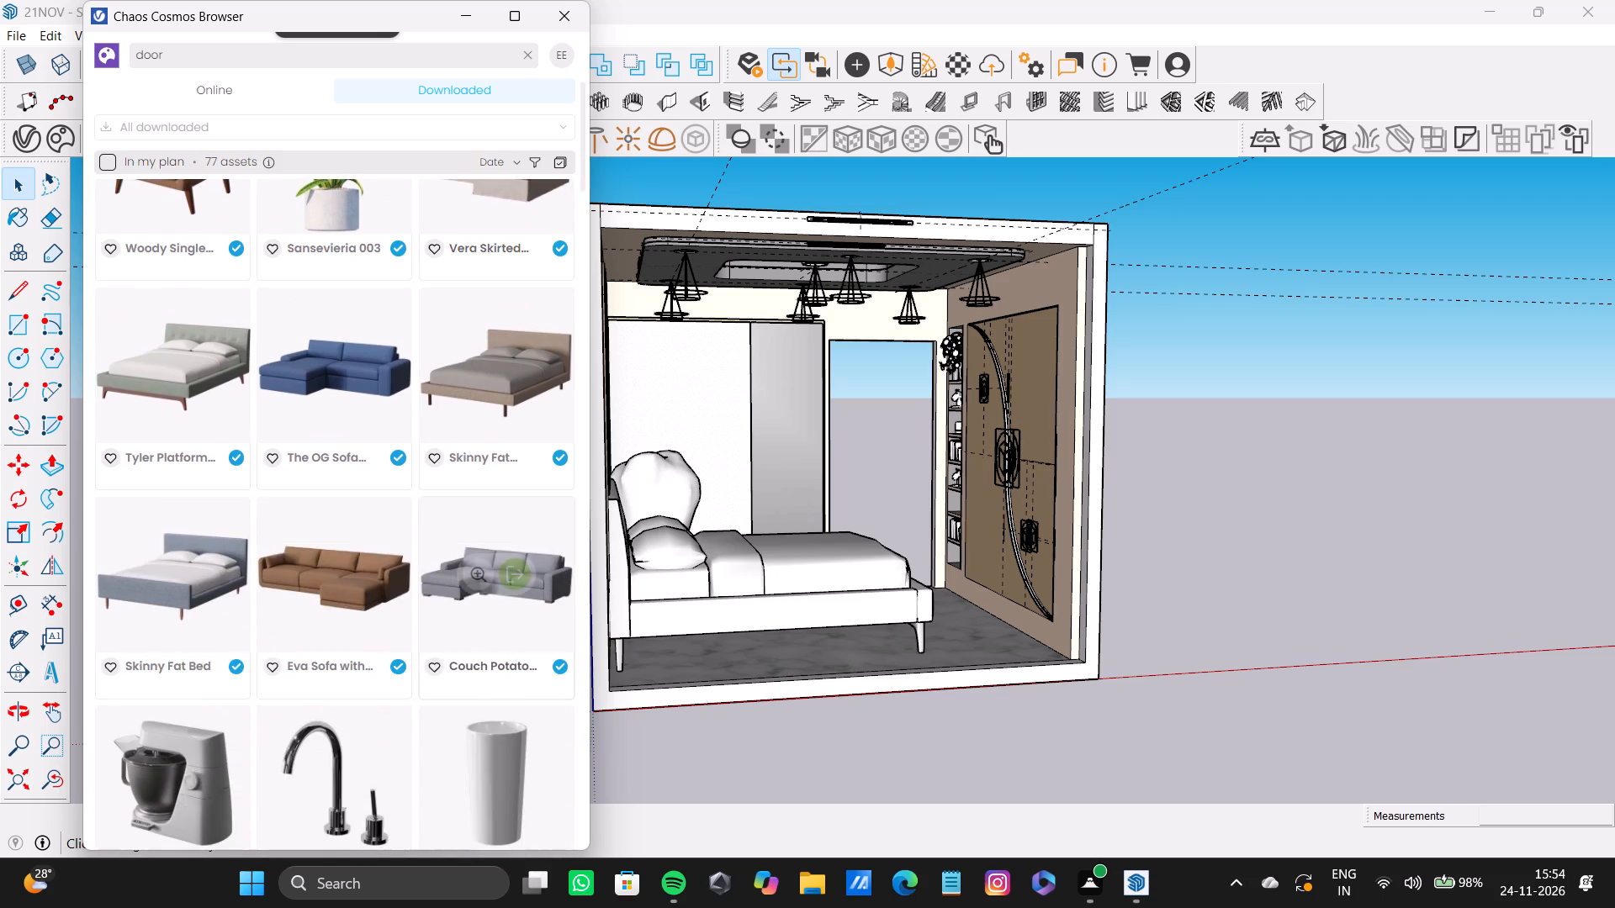
{"action": "scroll", "coordinate": [458, 517], "scroll_direction": "down", "scroll_amount": 11}
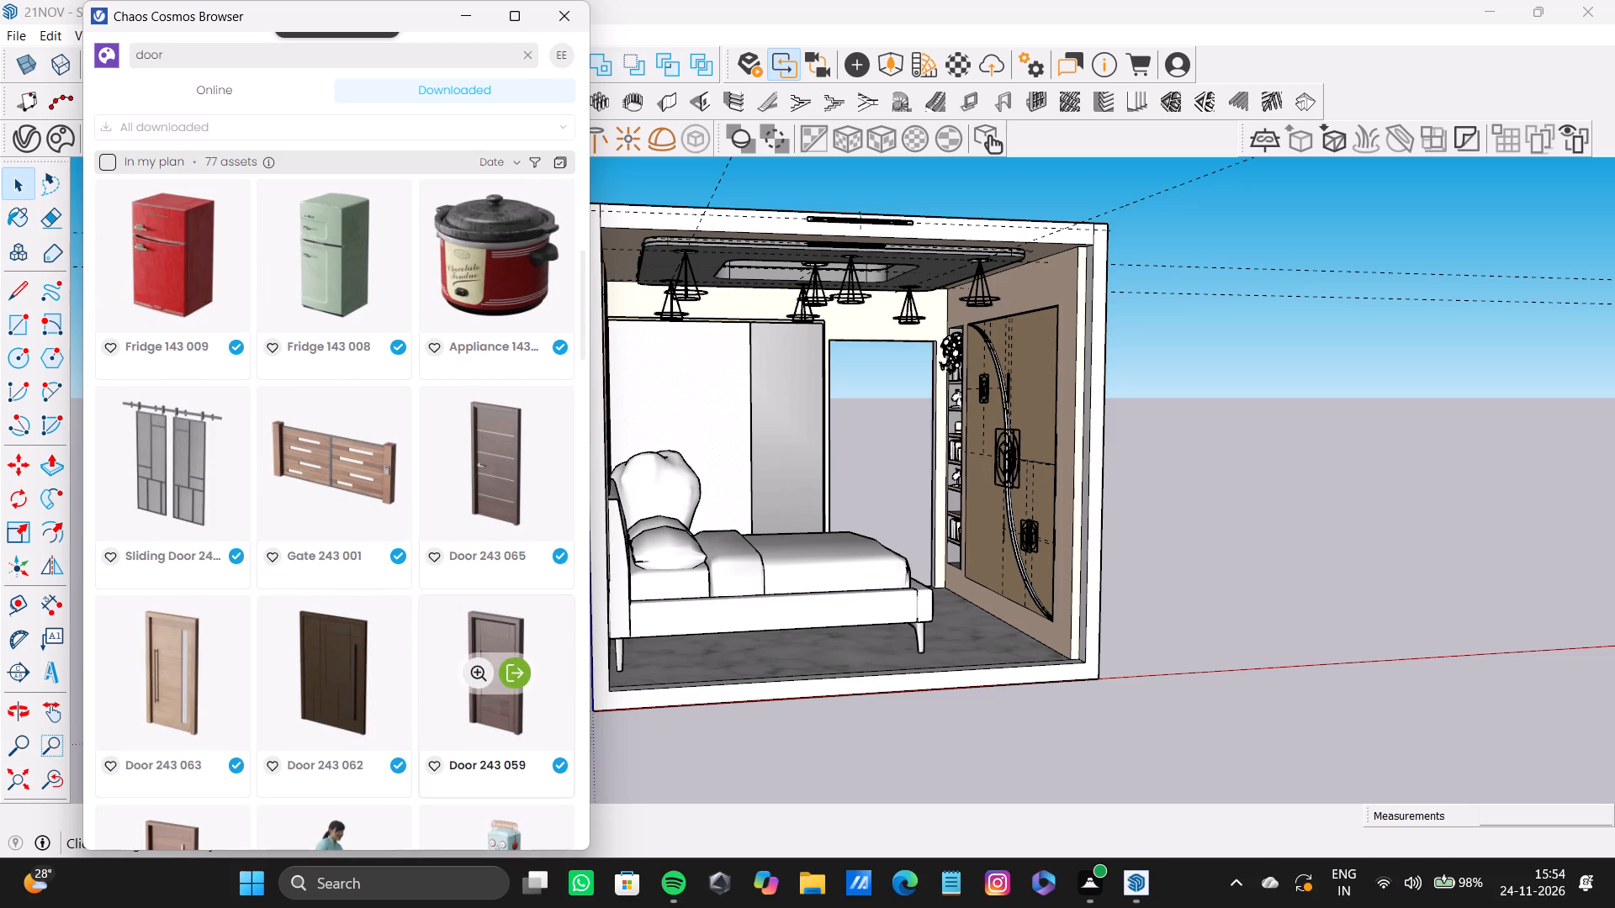
{"action": "scroll", "coordinate": [502, 679], "scroll_direction": "down", "scroll_amount": 4}
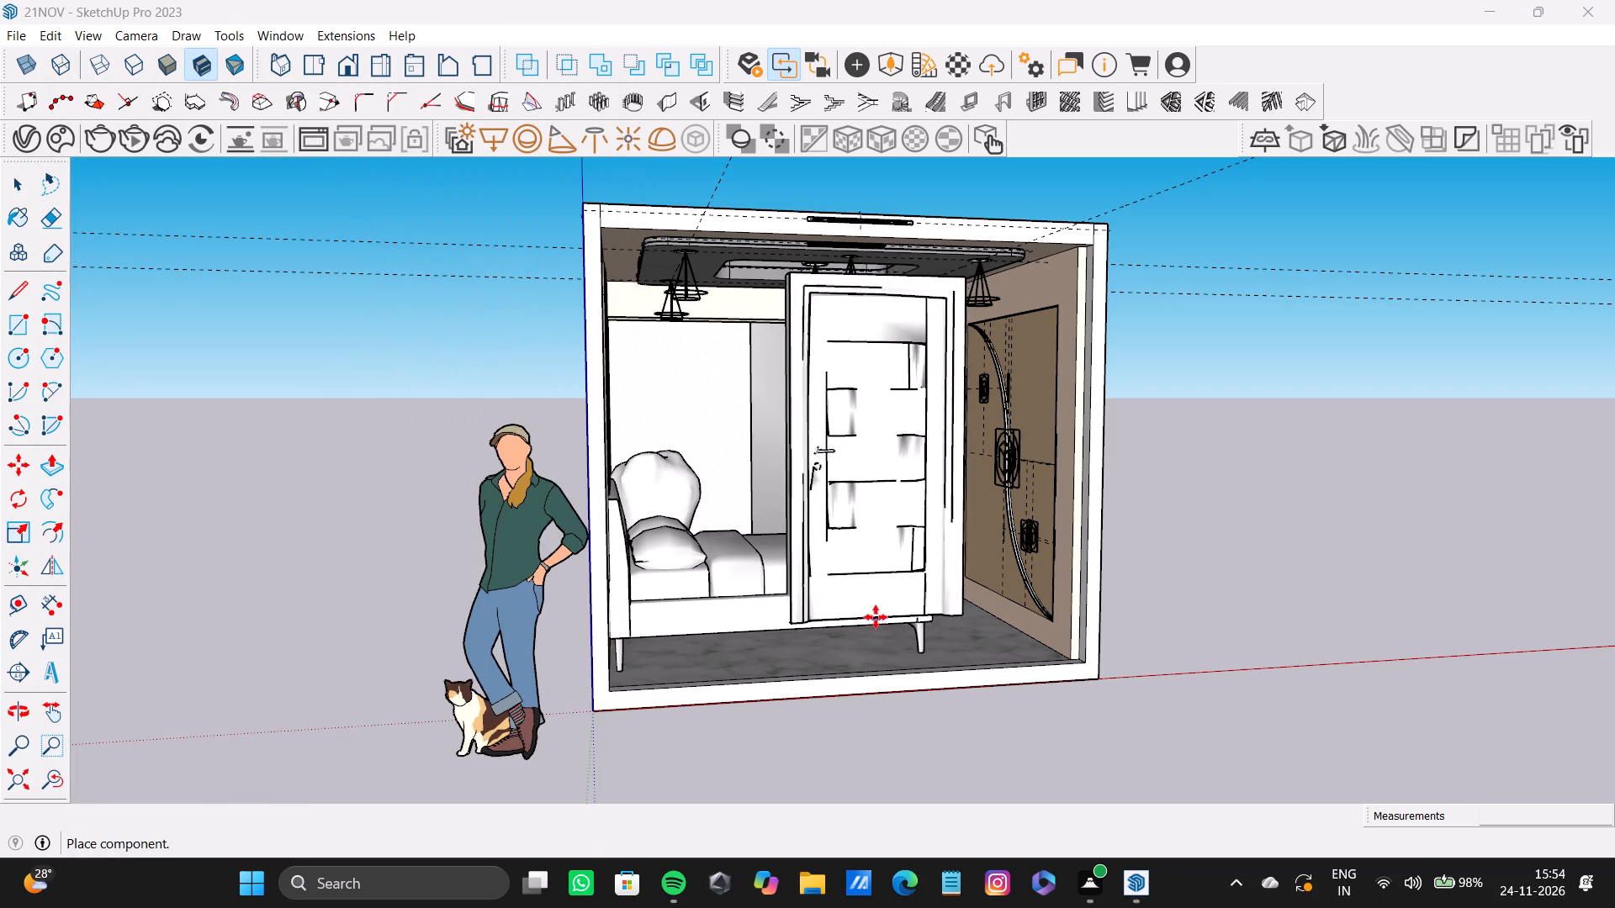
{"action": "scroll", "coordinate": [876, 615], "scroll_direction": "up", "scroll_amount": 12}
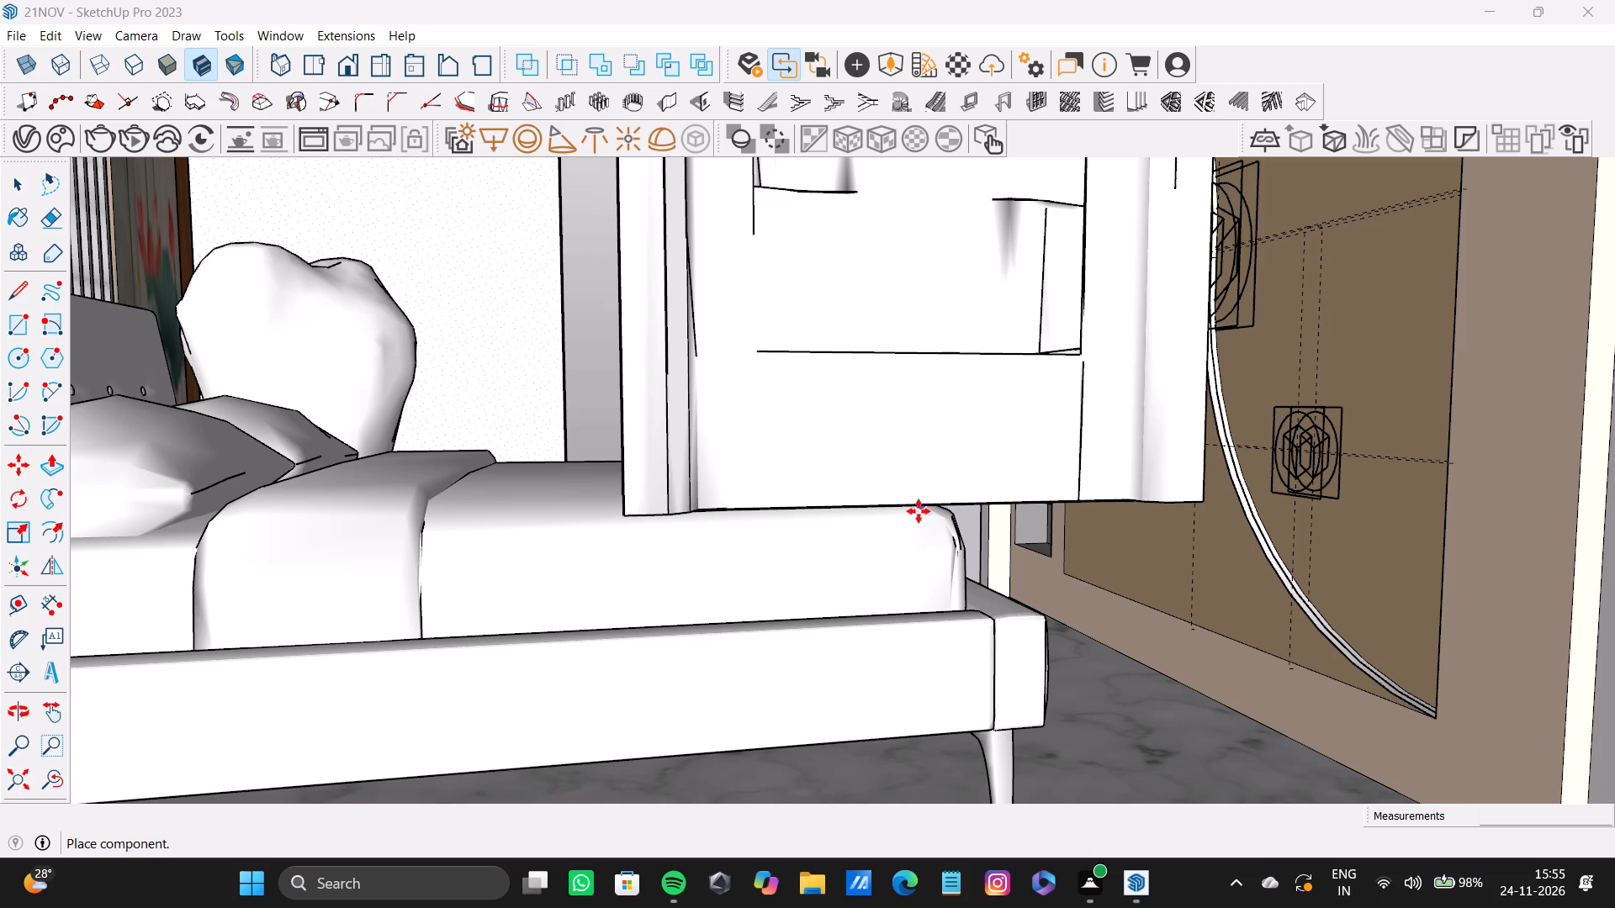
{"action": "scroll", "coordinate": [955, 515], "scroll_direction": "up", "scroll_amount": 10}
{"action": "middle_click_drag", "start_coordinate": [1001, 436], "coordinate": [950, 470]}
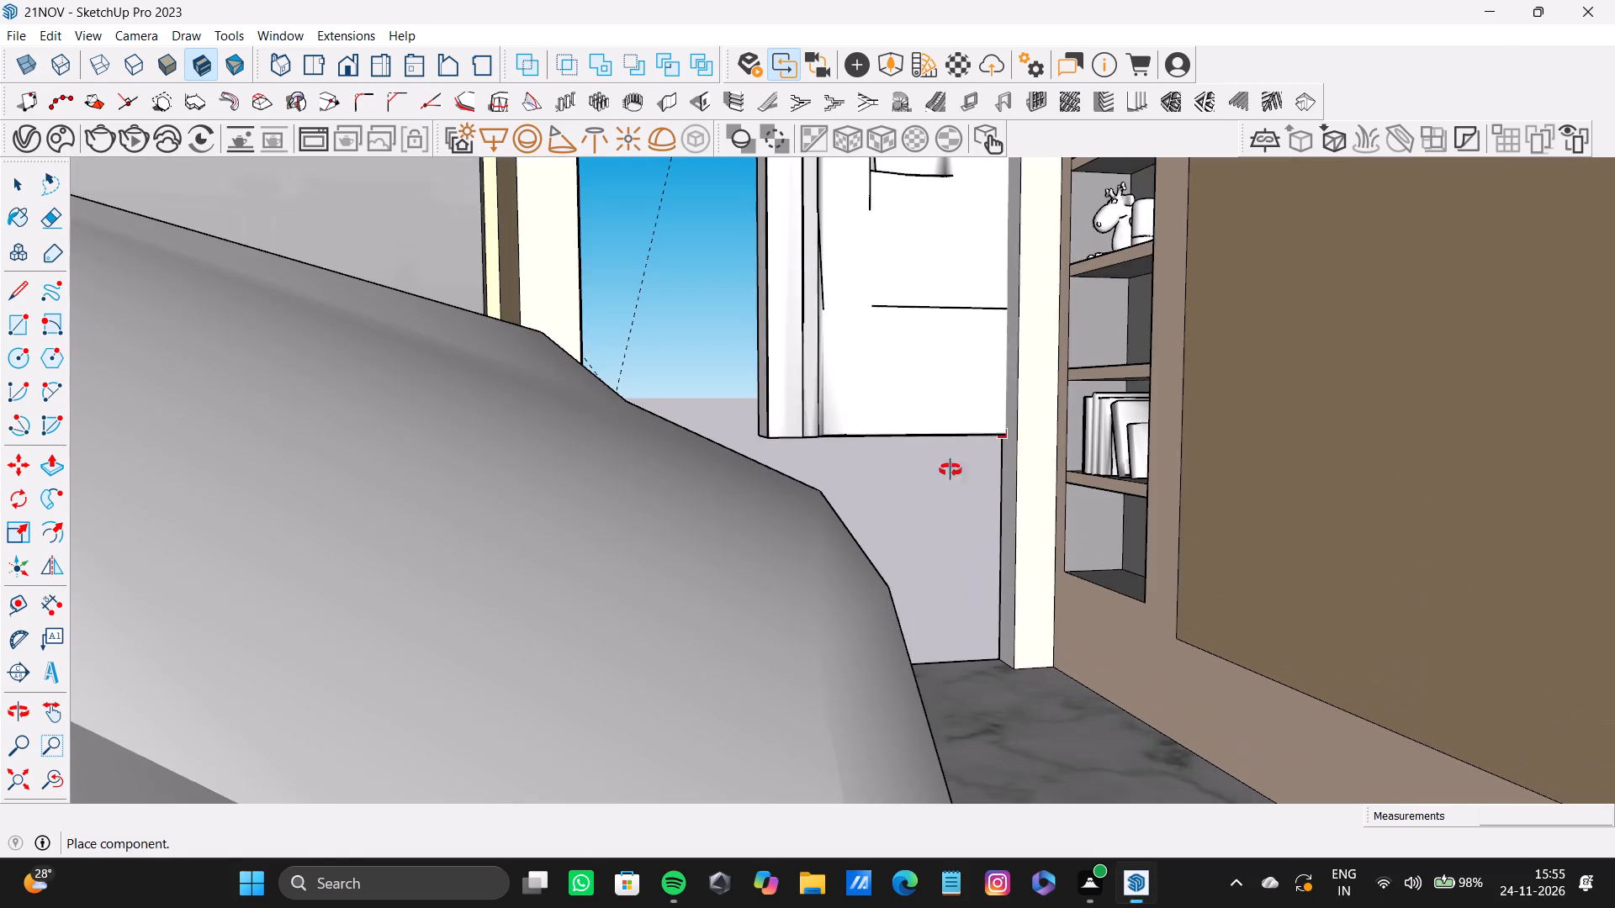
{"action": "middle_click_drag", "start_coordinate": [950, 470], "coordinate": [809, 699]}
{"action": "scroll", "coordinate": [700, 597], "scroll_direction": "up", "scroll_amount": 8}
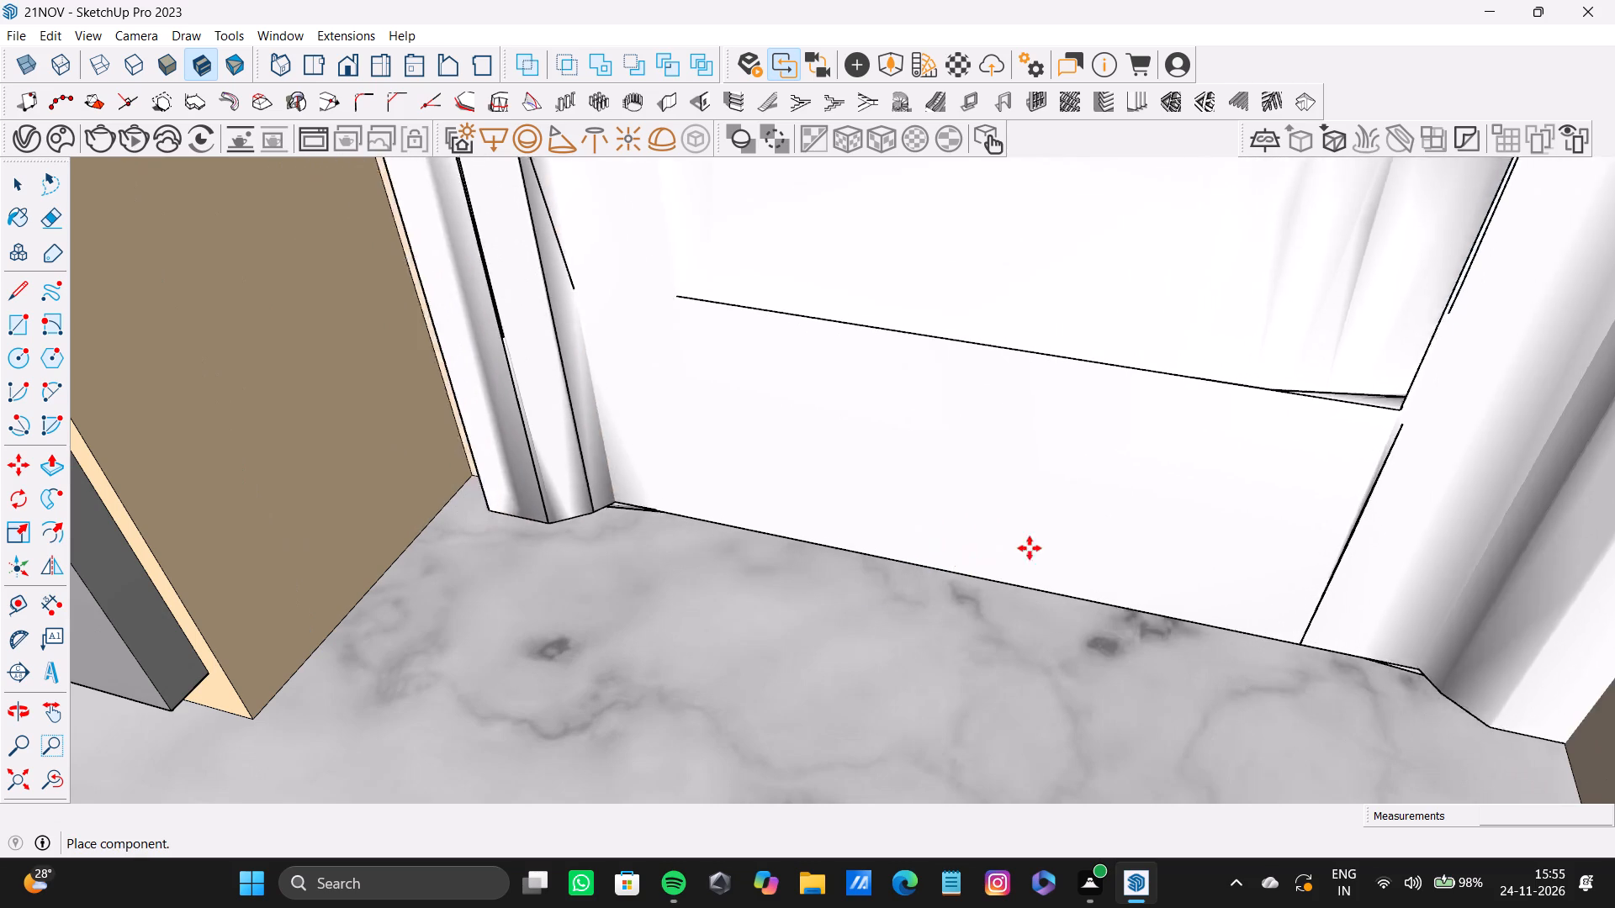
{"action": "left_click", "coordinate": [1022, 539]}
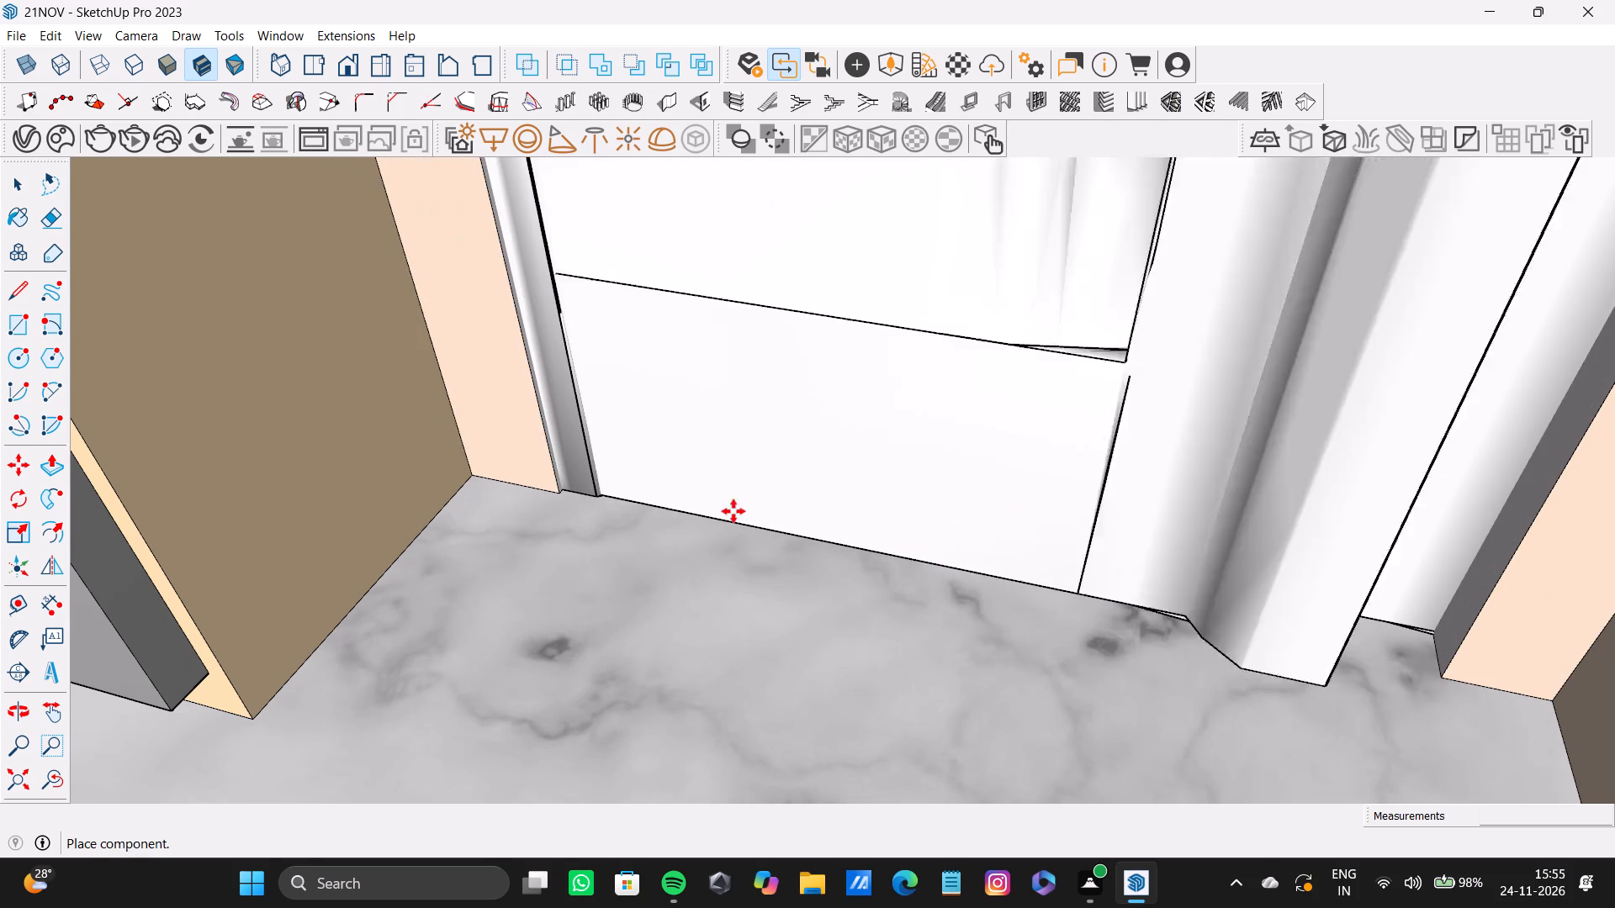
Scale the placed door along the red axis to about 0.87 so its width fits the wall opening.
{"action": "key", "text": "space"}
{"action": "left_click", "coordinate": [925, 434]}
{"action": "scroll", "coordinate": [913, 496], "scroll_direction": "down", "scroll_amount": 9}
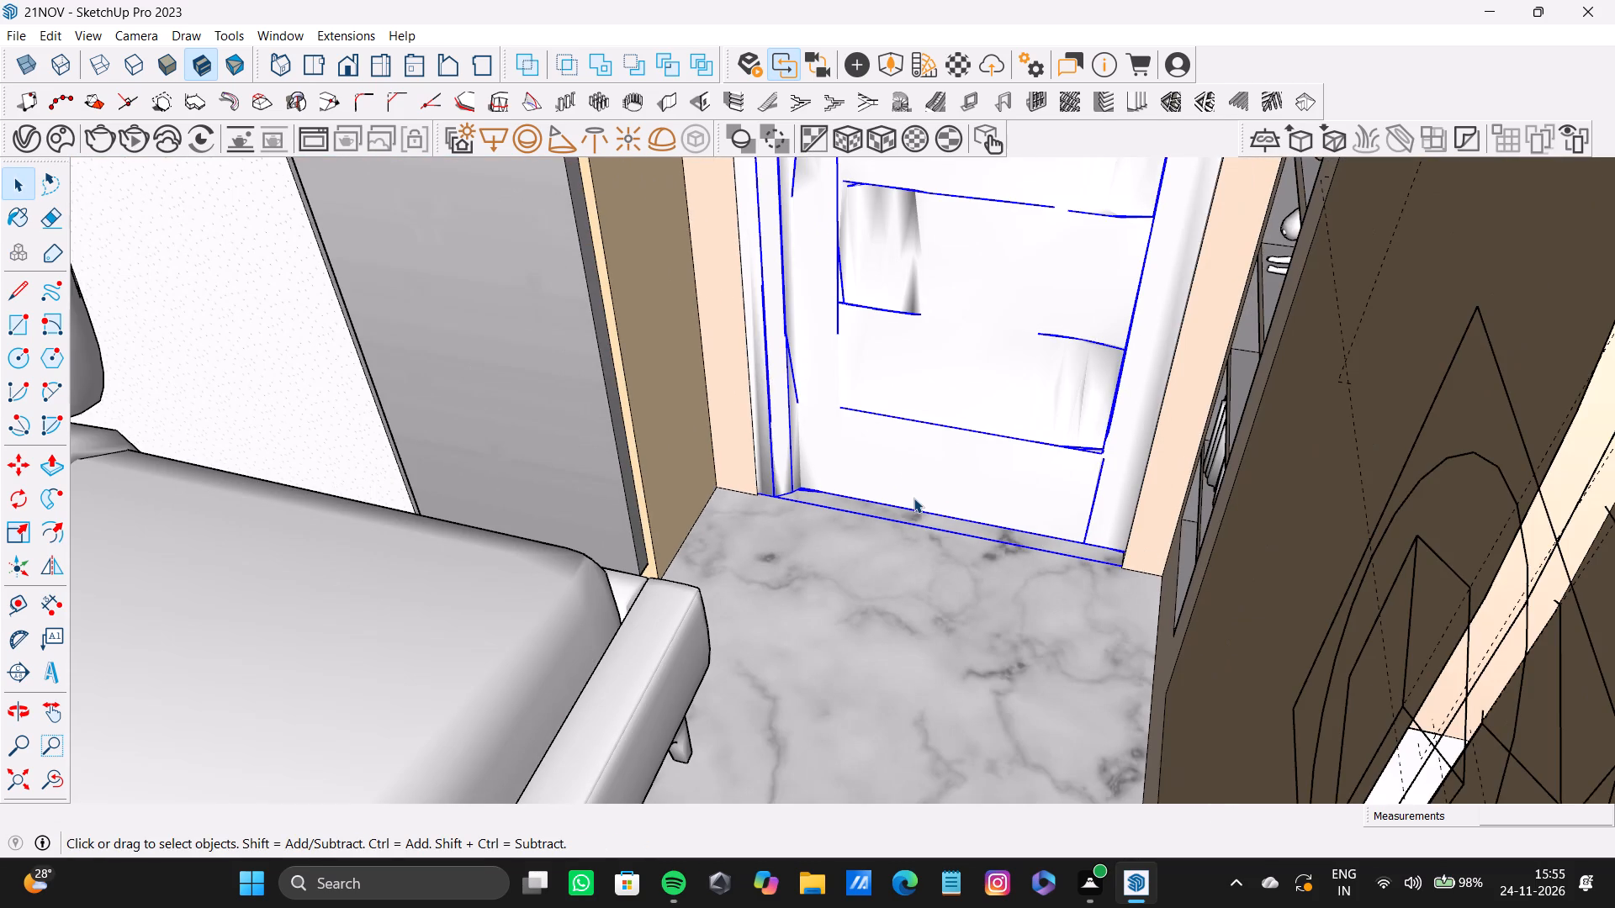
{"action": "key", "text": "s"}
{"action": "scroll", "coordinate": [864, 450], "scroll_direction": "down", "scroll_amount": 6}
{"action": "middle_click_drag", "start_coordinate": [858, 467], "coordinate": [945, 335], "text": "shift"}
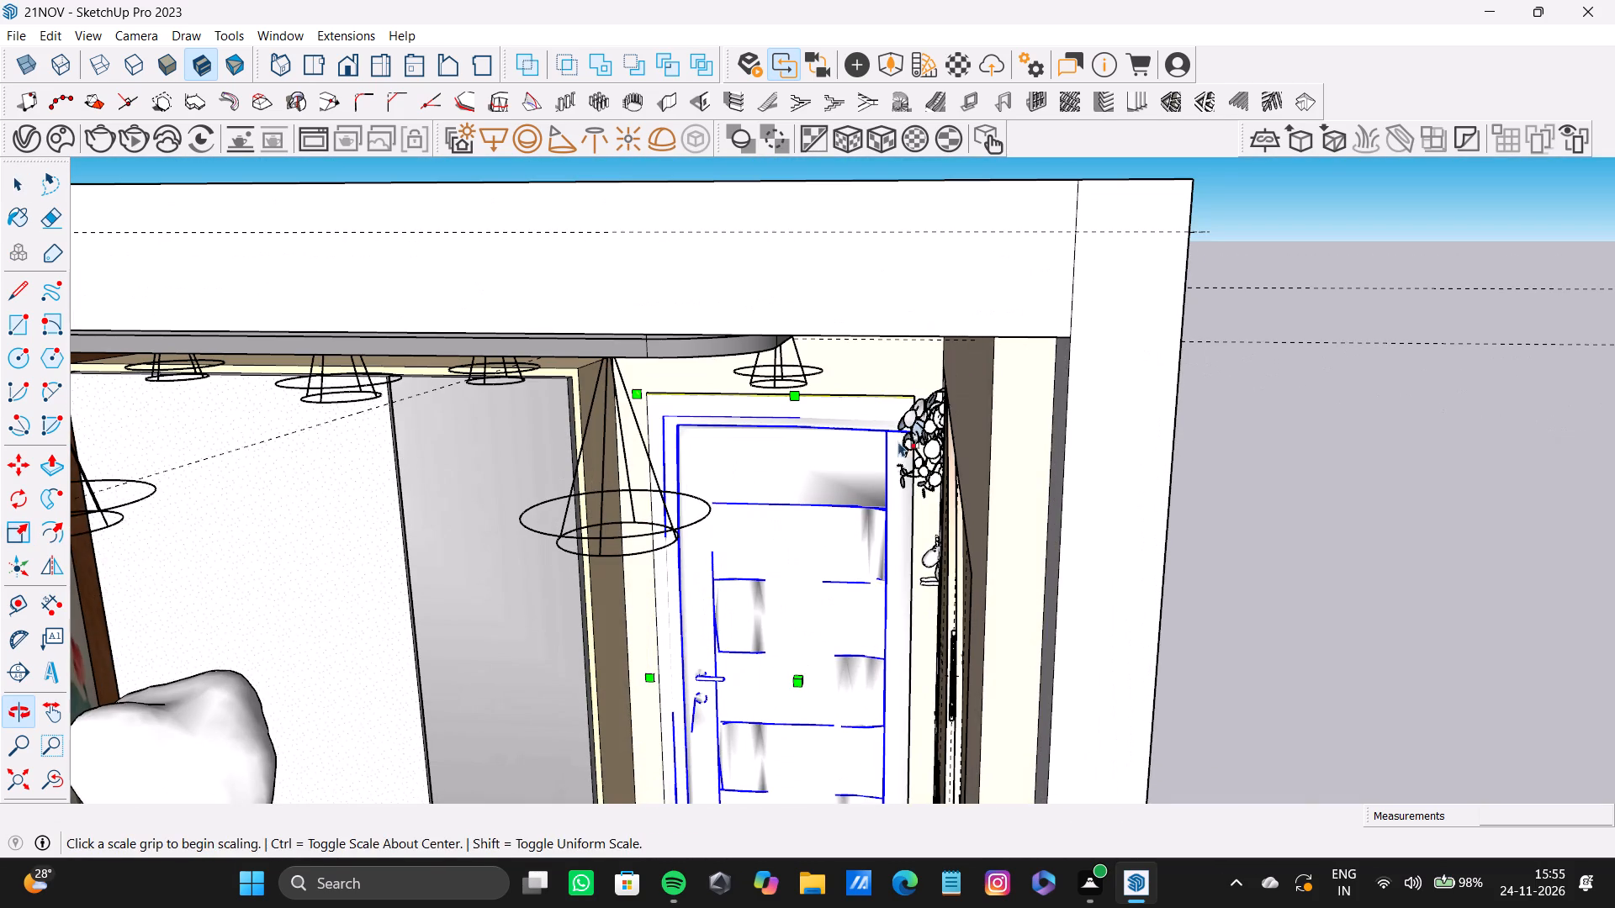
{"action": "scroll", "coordinate": [829, 656], "scroll_direction": "down", "scroll_amount": 3}
{"action": "middle_click_drag", "start_coordinate": [818, 668], "coordinate": [982, 524], "text": "shift"}
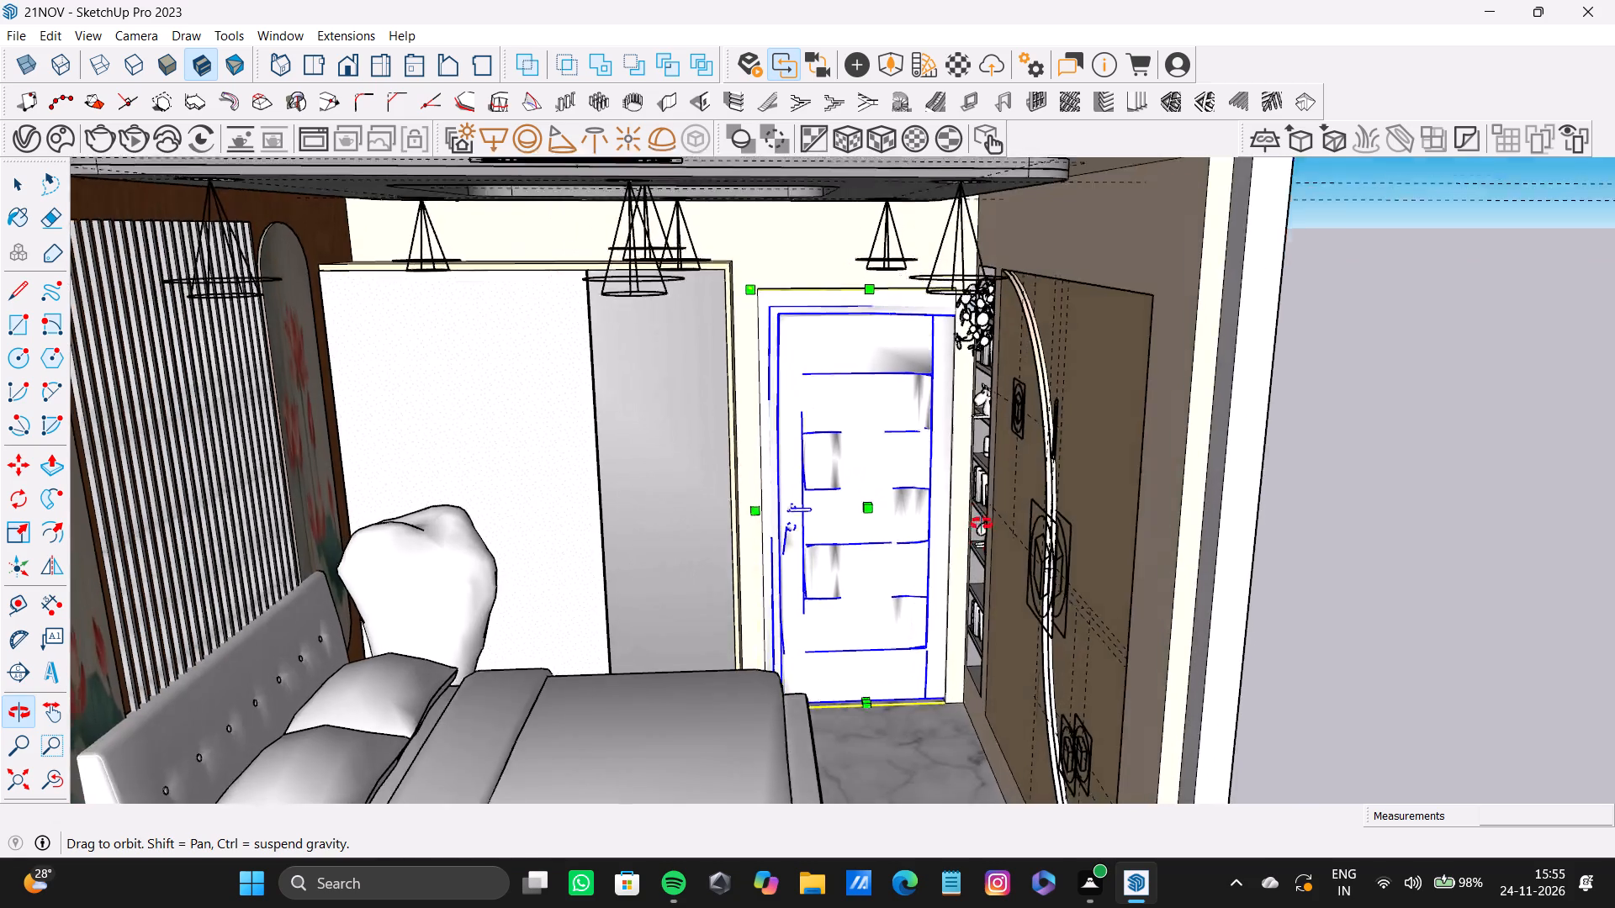
{"action": "middle_click_drag", "start_coordinate": [982, 524], "coordinate": [977, 541], "text": "shift"}
{"action": "scroll", "coordinate": [938, 491], "scroll_direction": "up", "scroll_amount": 3}
{"action": "key", "text": "s"}
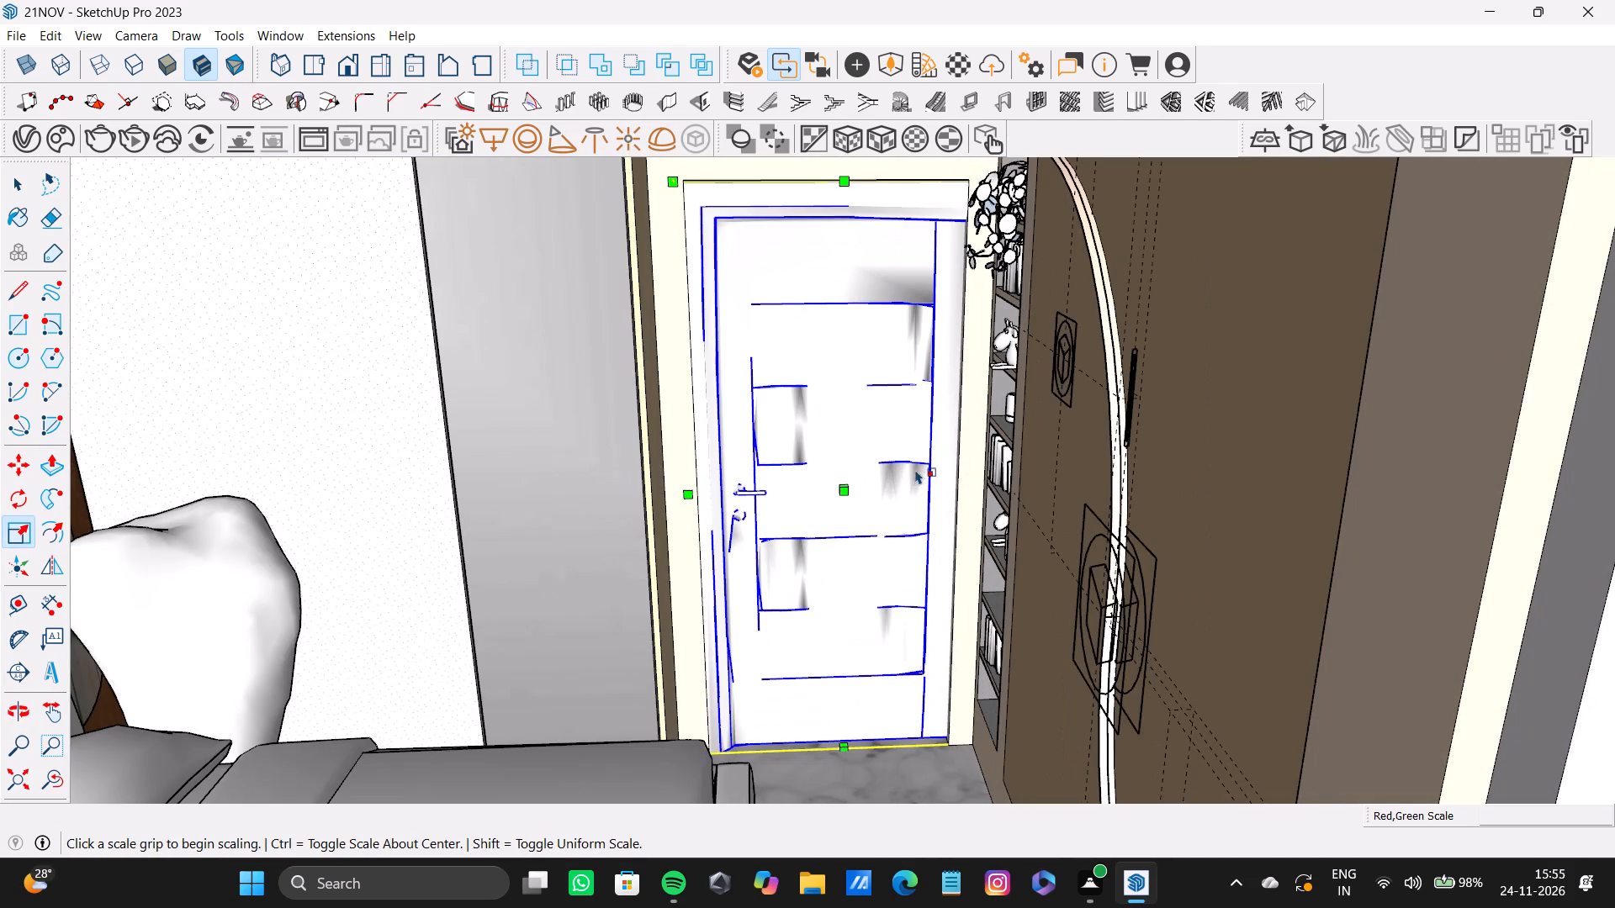
{"action": "scroll", "coordinate": [938, 486], "scroll_direction": "down", "scroll_amount": 5}
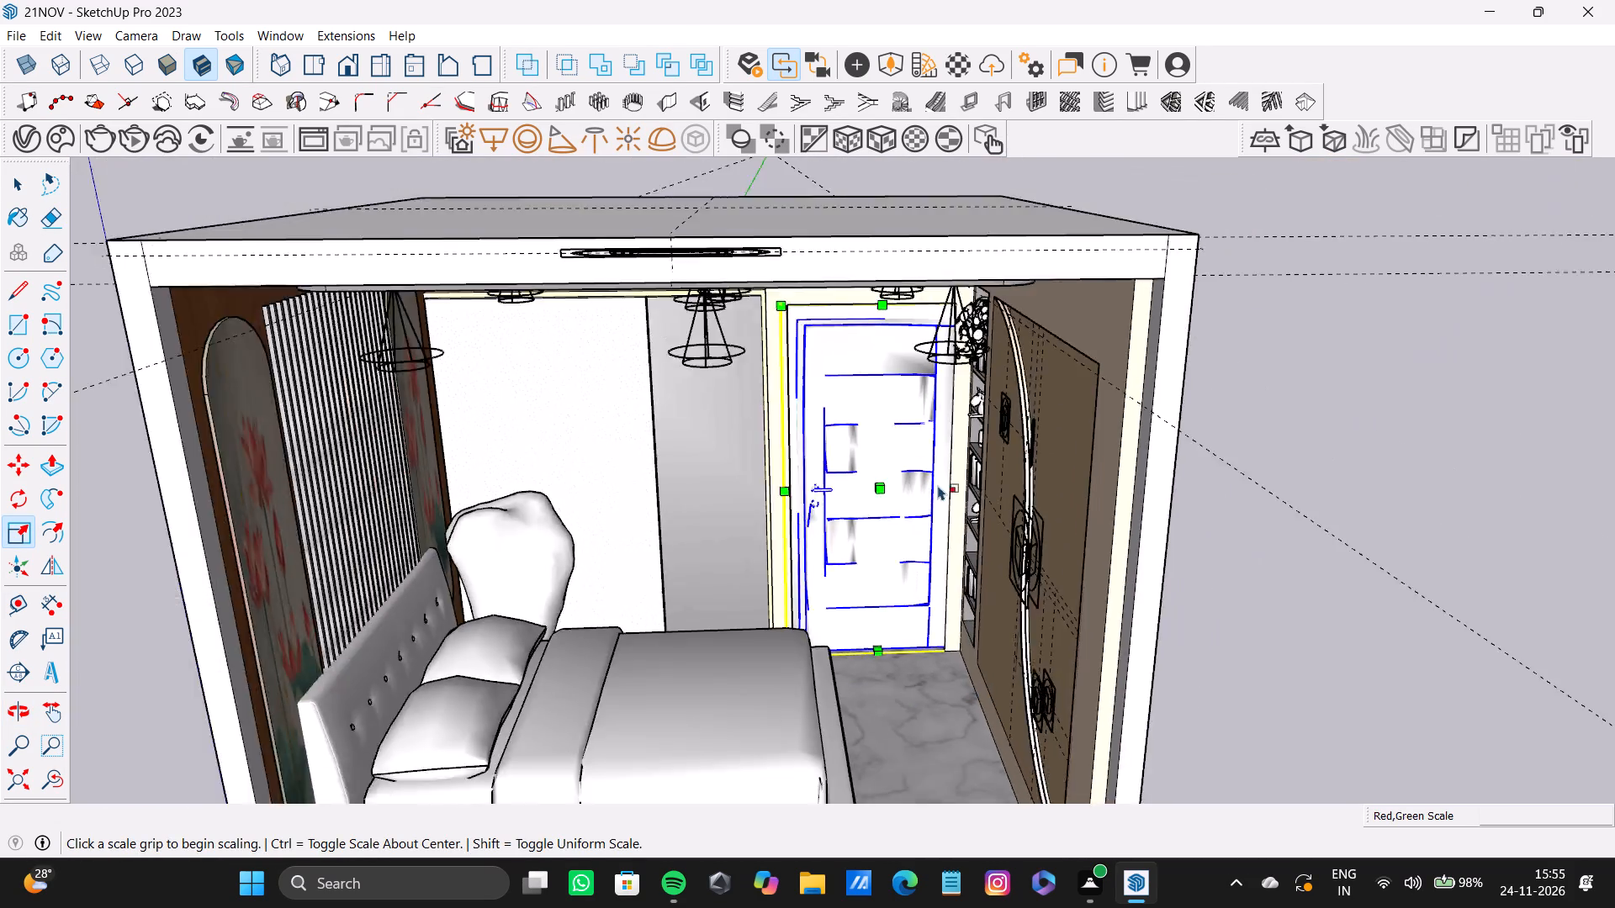
{"action": "scroll", "coordinate": [938, 485], "scroll_direction": "down", "scroll_amount": 3}
{"action": "middle_click_drag", "start_coordinate": [954, 474], "coordinate": [333, 425]}
{"action": "middle_click_drag", "start_coordinate": [1215, 548], "coordinate": [797, 477]}
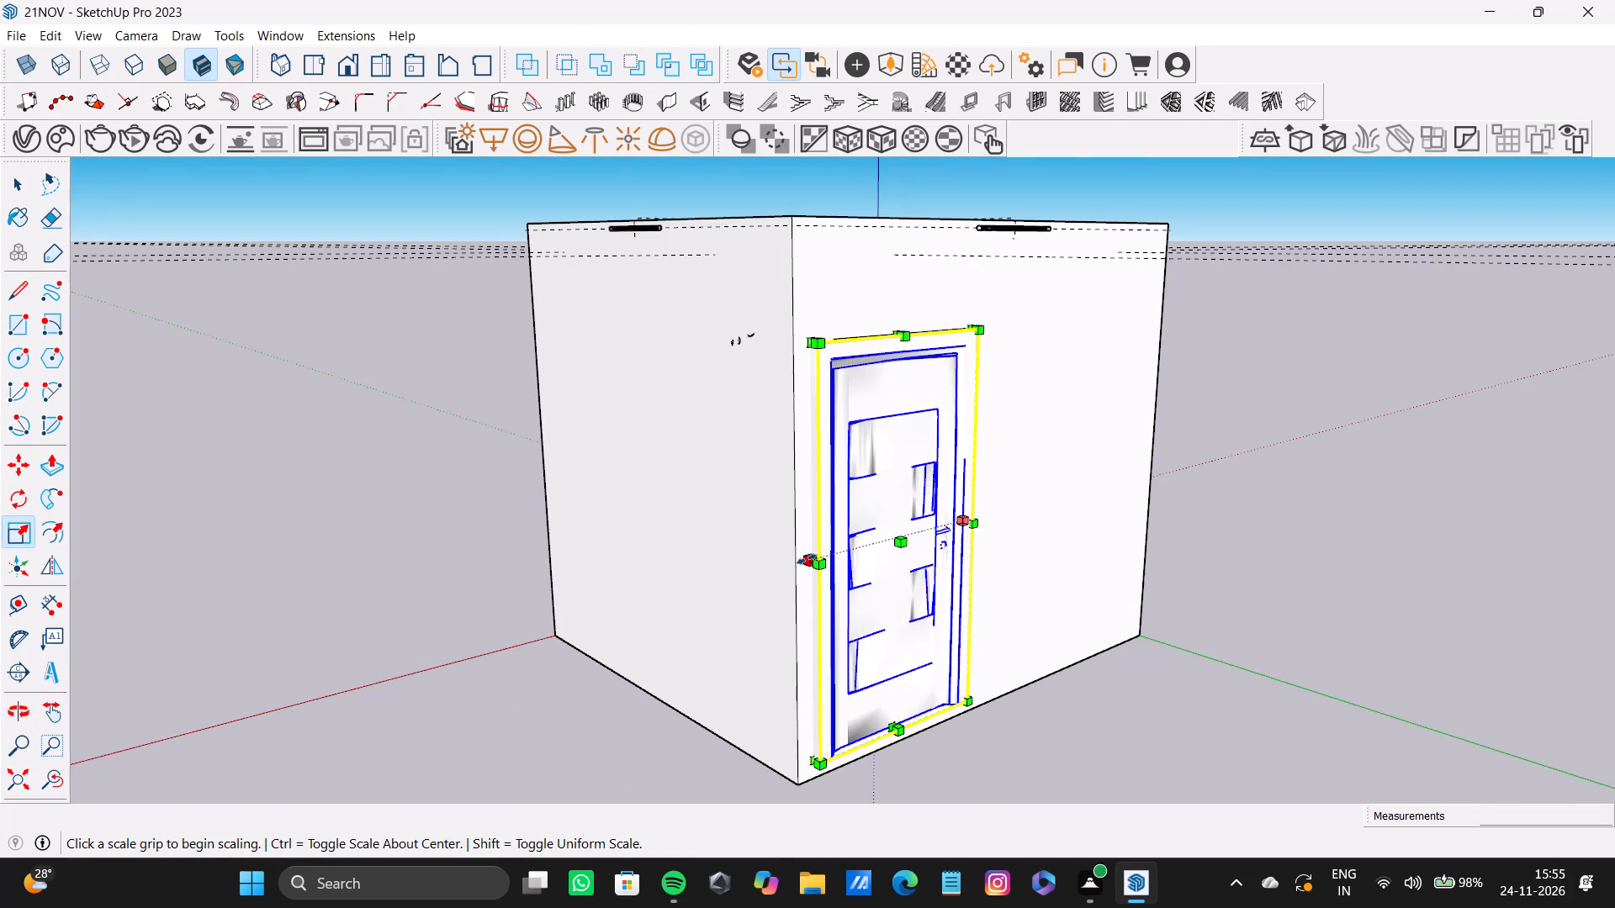
{"action": "left_click_drag", "start_coordinate": [802, 556], "coordinate": [833, 541]}
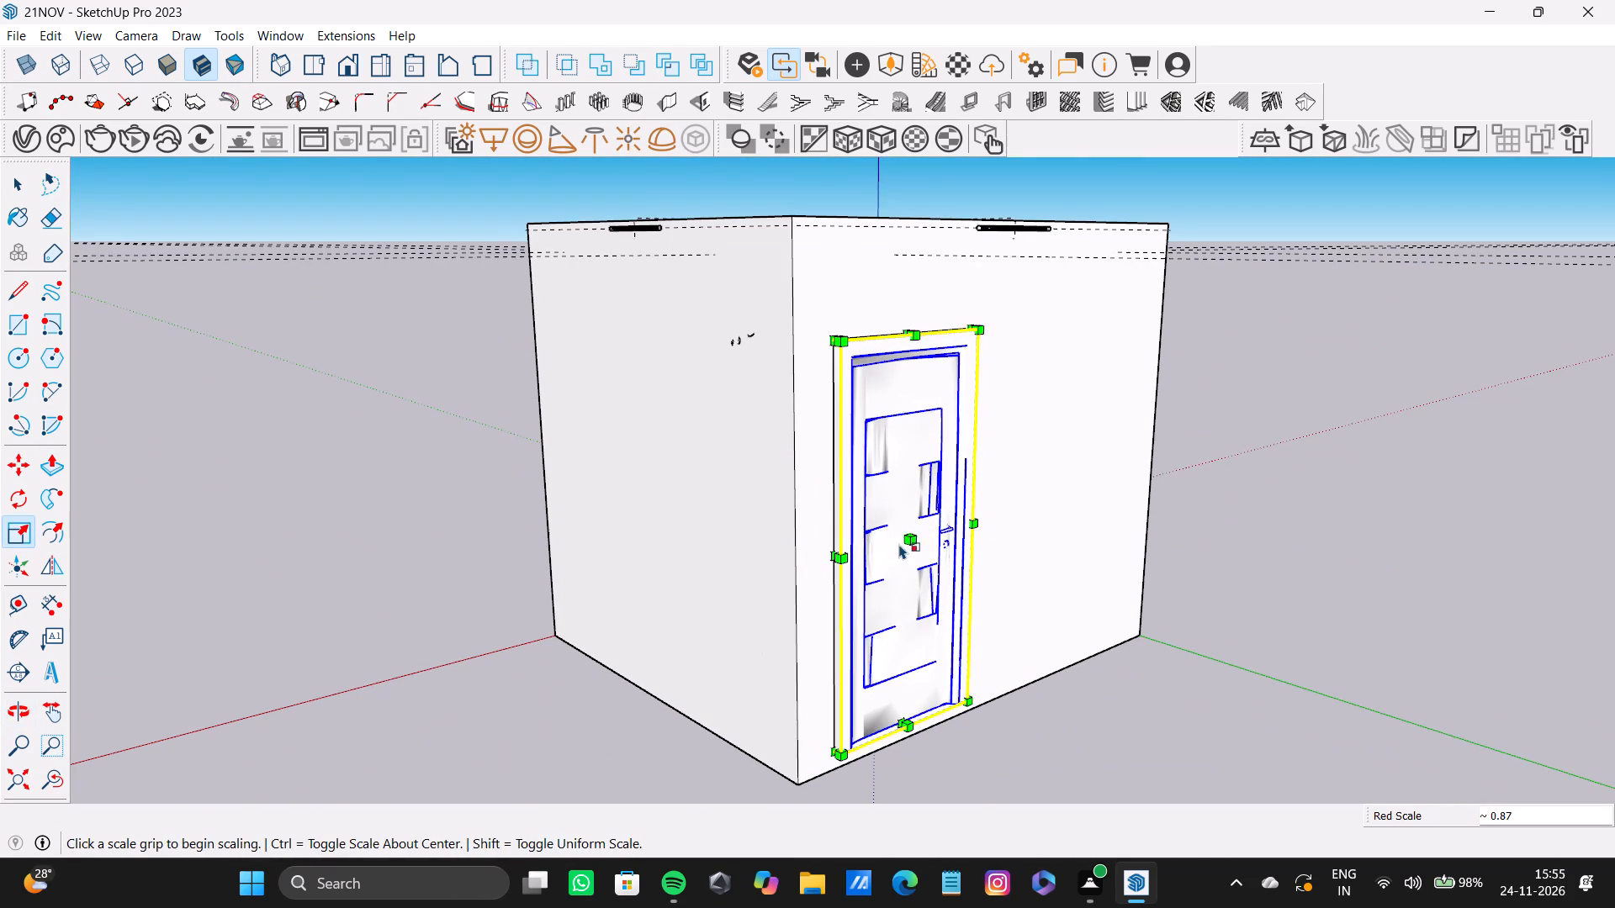
Scale the door's depth to 0.12 along green, rescale it by -2.19 in green and 1.00 in blue, and deselect it.
{"action": "left_click_drag", "start_coordinate": [903, 538], "coordinate": [894, 531]}
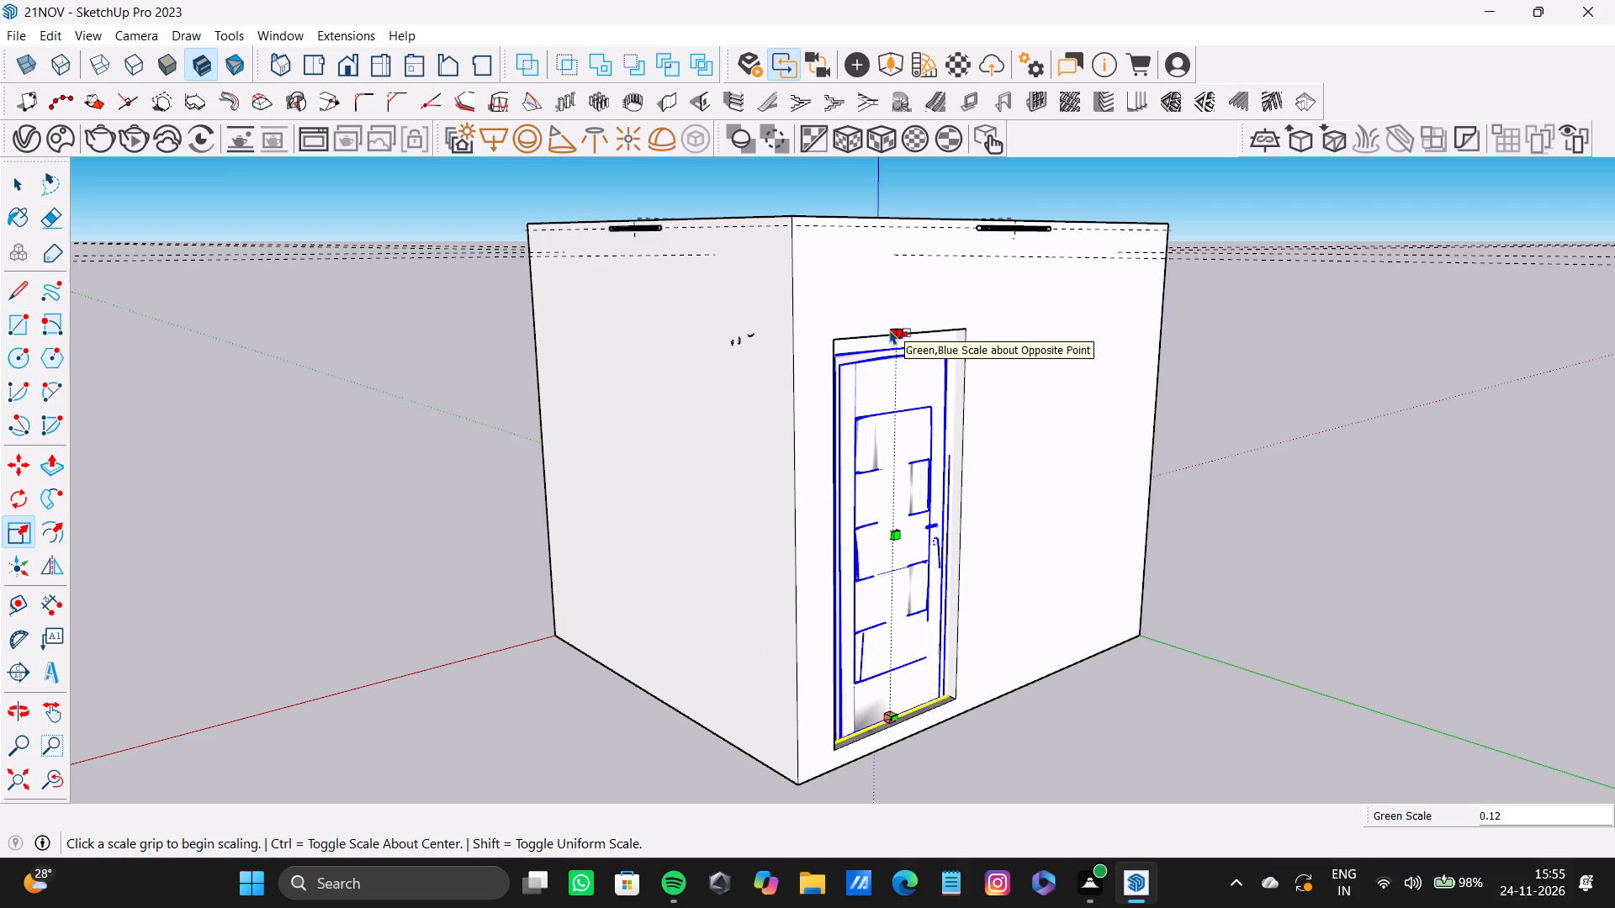
{"action": "left_click_drag", "start_coordinate": [890, 330], "coordinate": [889, 346]}
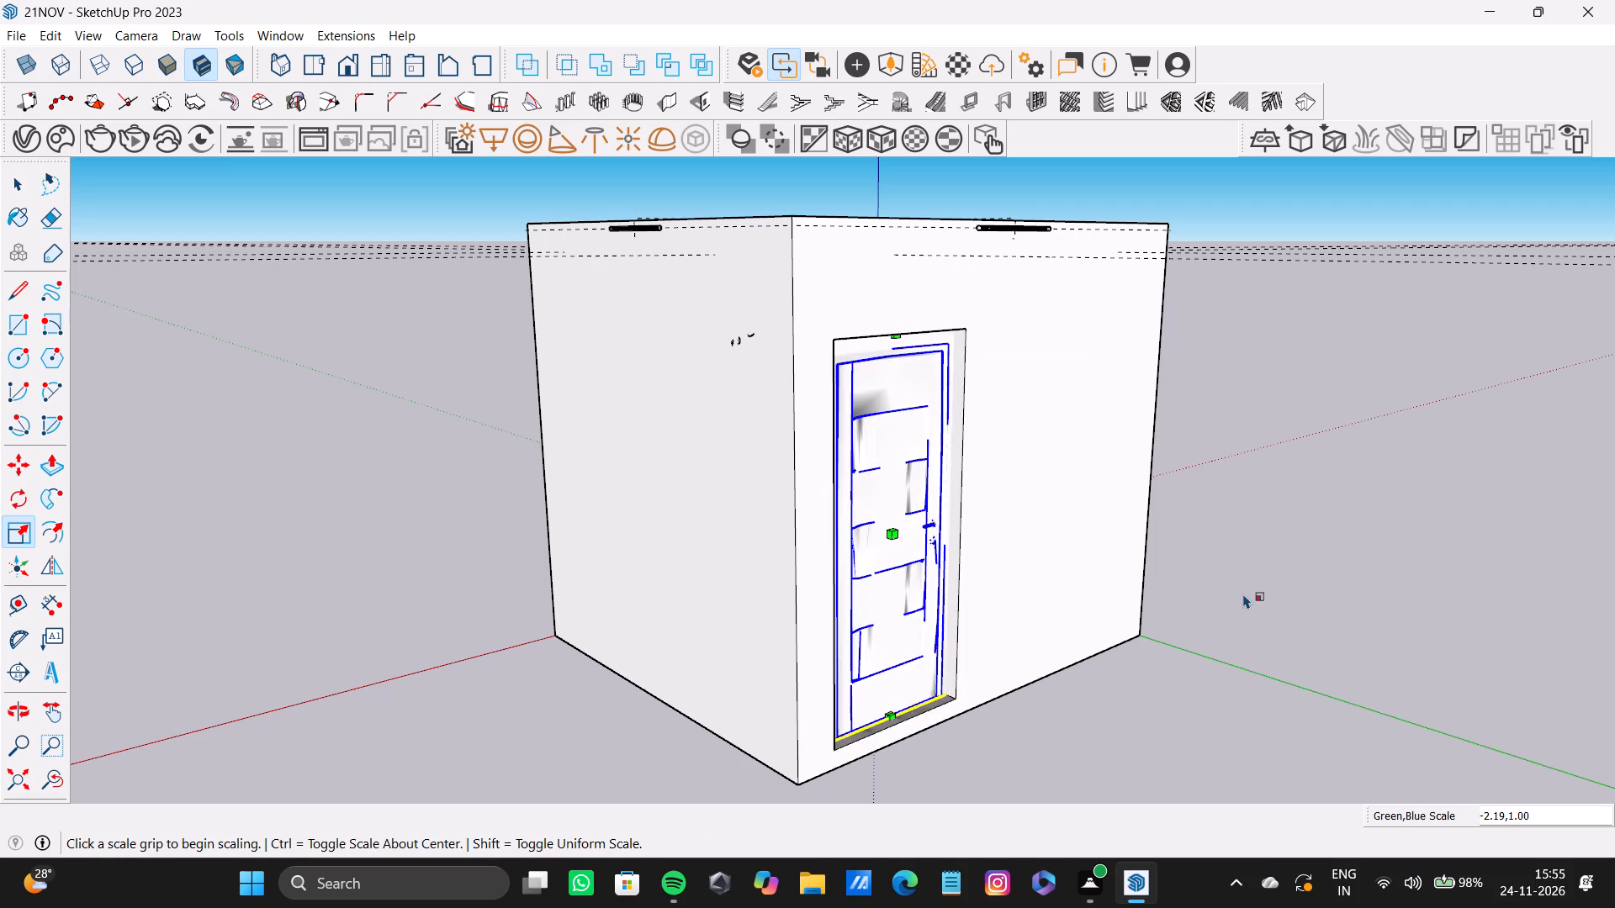
{"action": "key", "text": "space"}
{"action": "left_click", "coordinate": [1247, 588]}
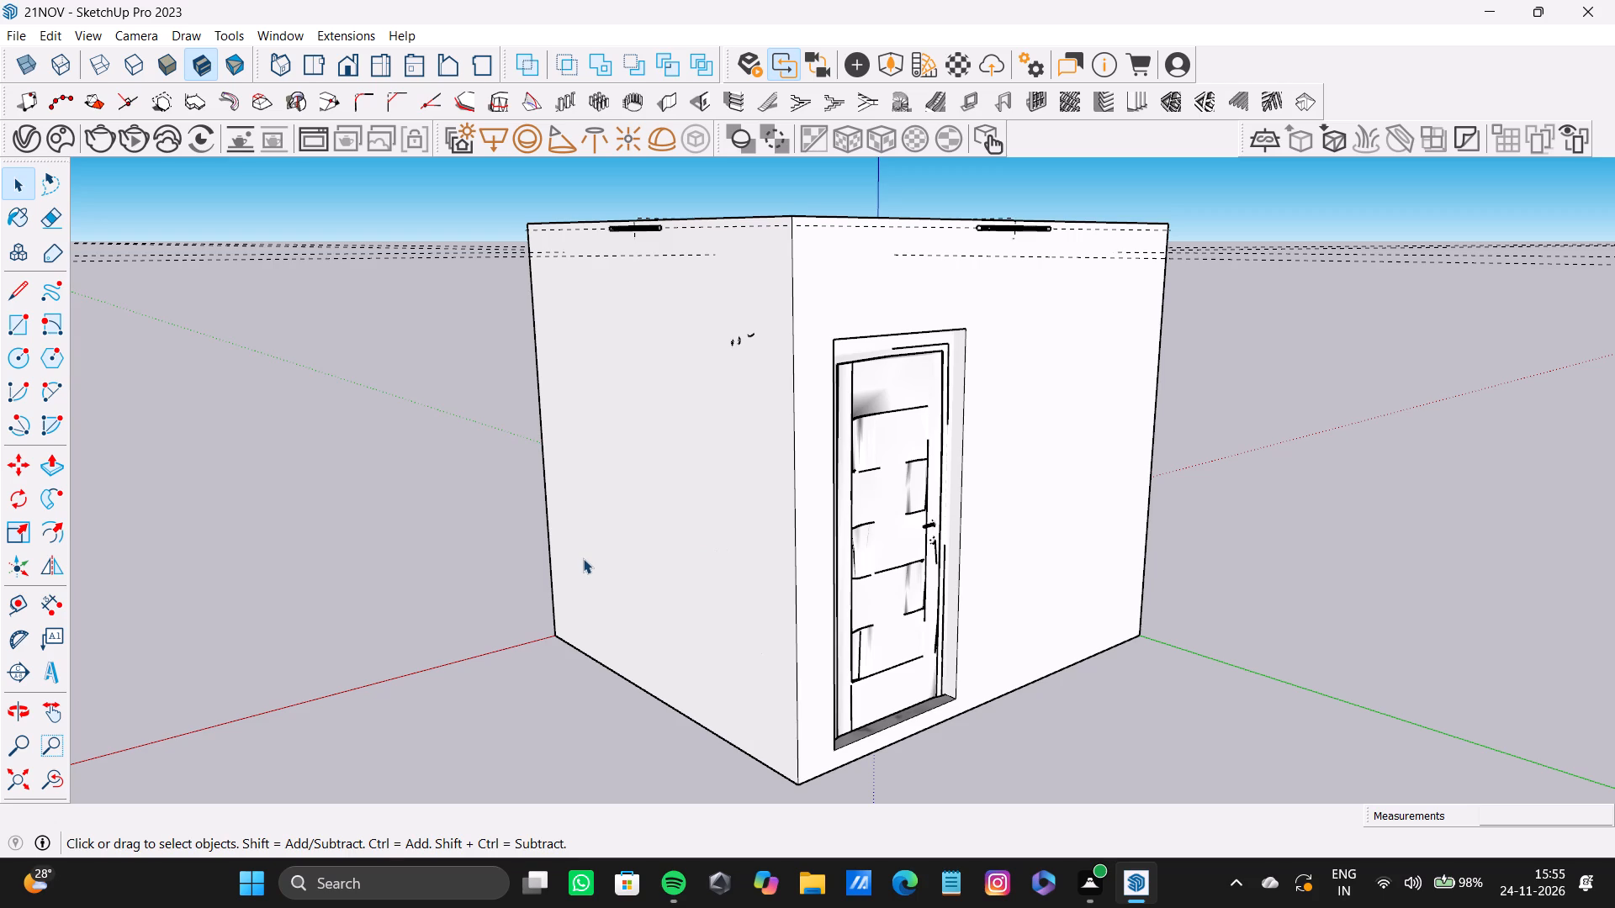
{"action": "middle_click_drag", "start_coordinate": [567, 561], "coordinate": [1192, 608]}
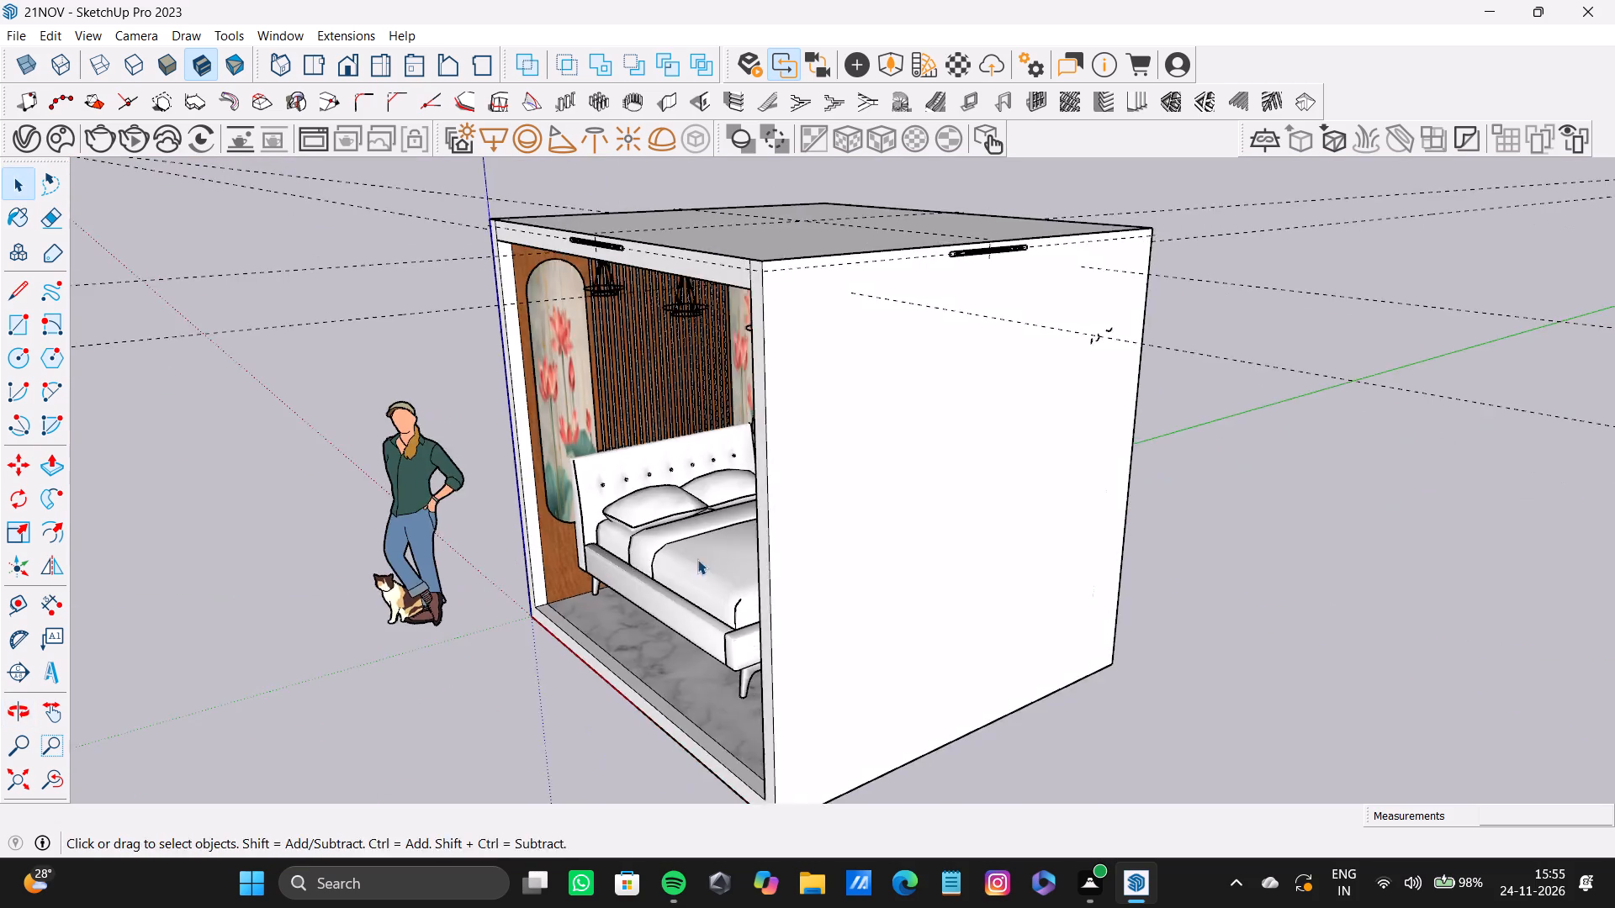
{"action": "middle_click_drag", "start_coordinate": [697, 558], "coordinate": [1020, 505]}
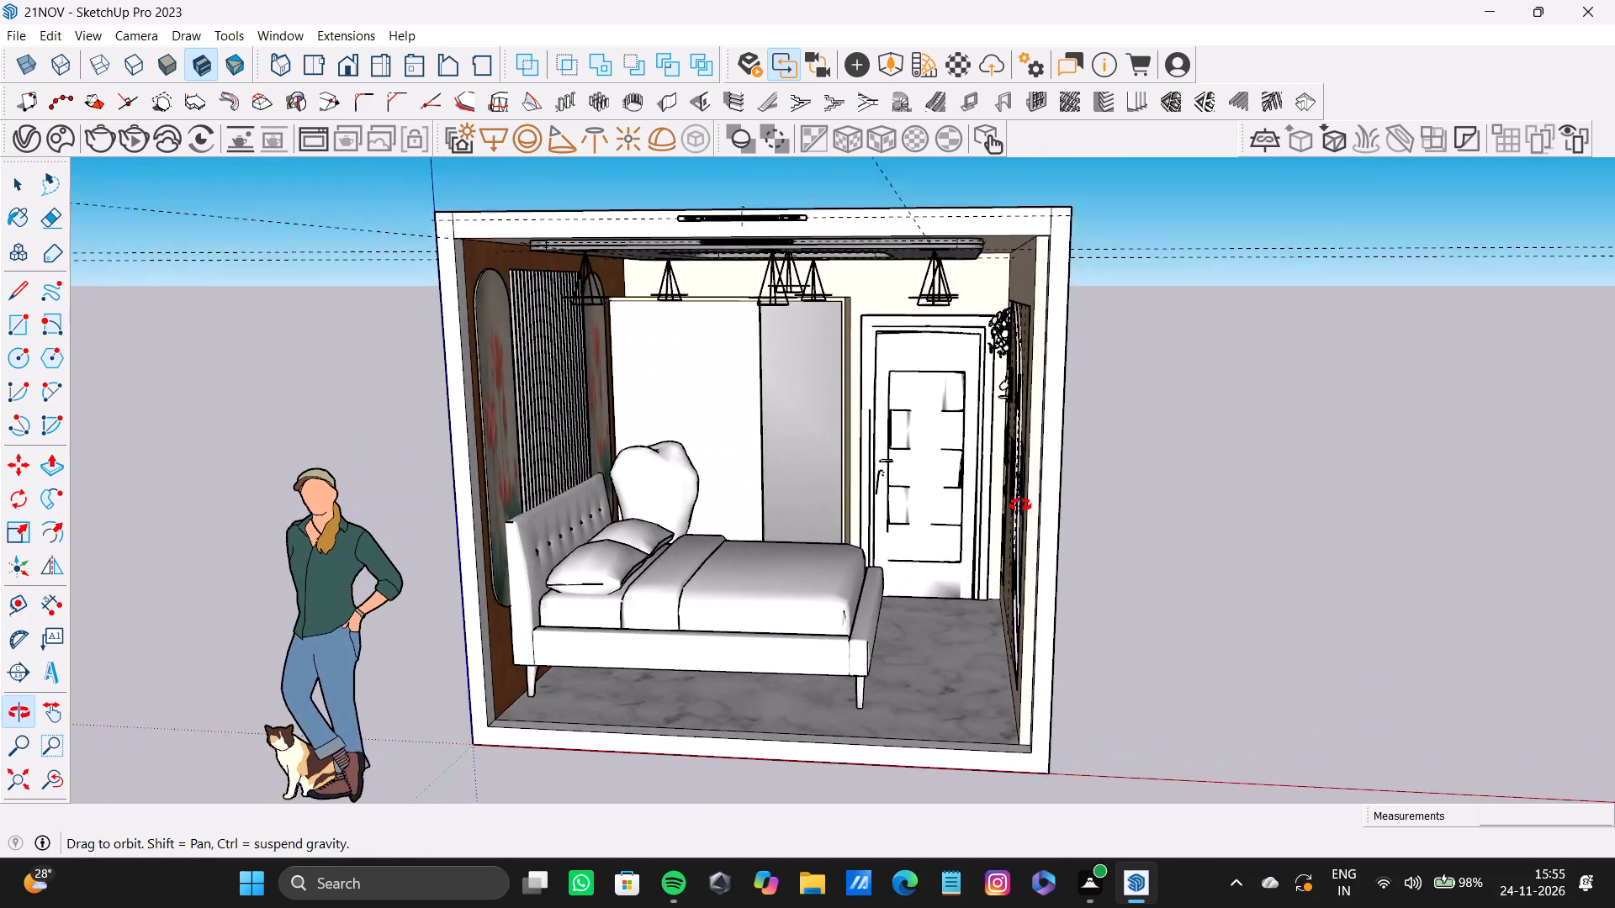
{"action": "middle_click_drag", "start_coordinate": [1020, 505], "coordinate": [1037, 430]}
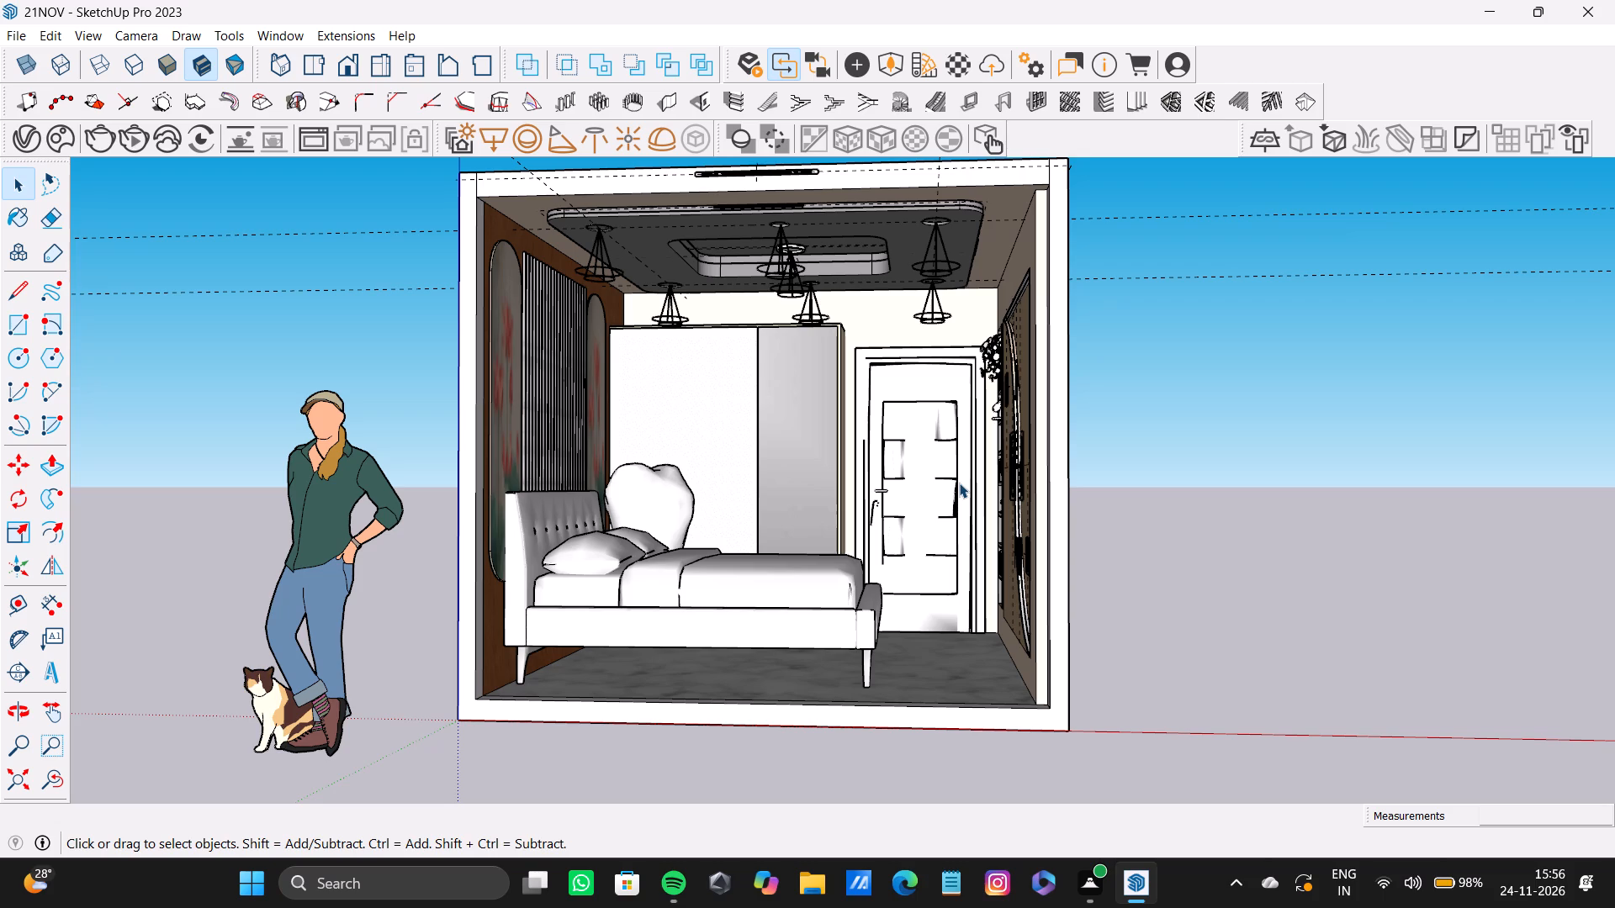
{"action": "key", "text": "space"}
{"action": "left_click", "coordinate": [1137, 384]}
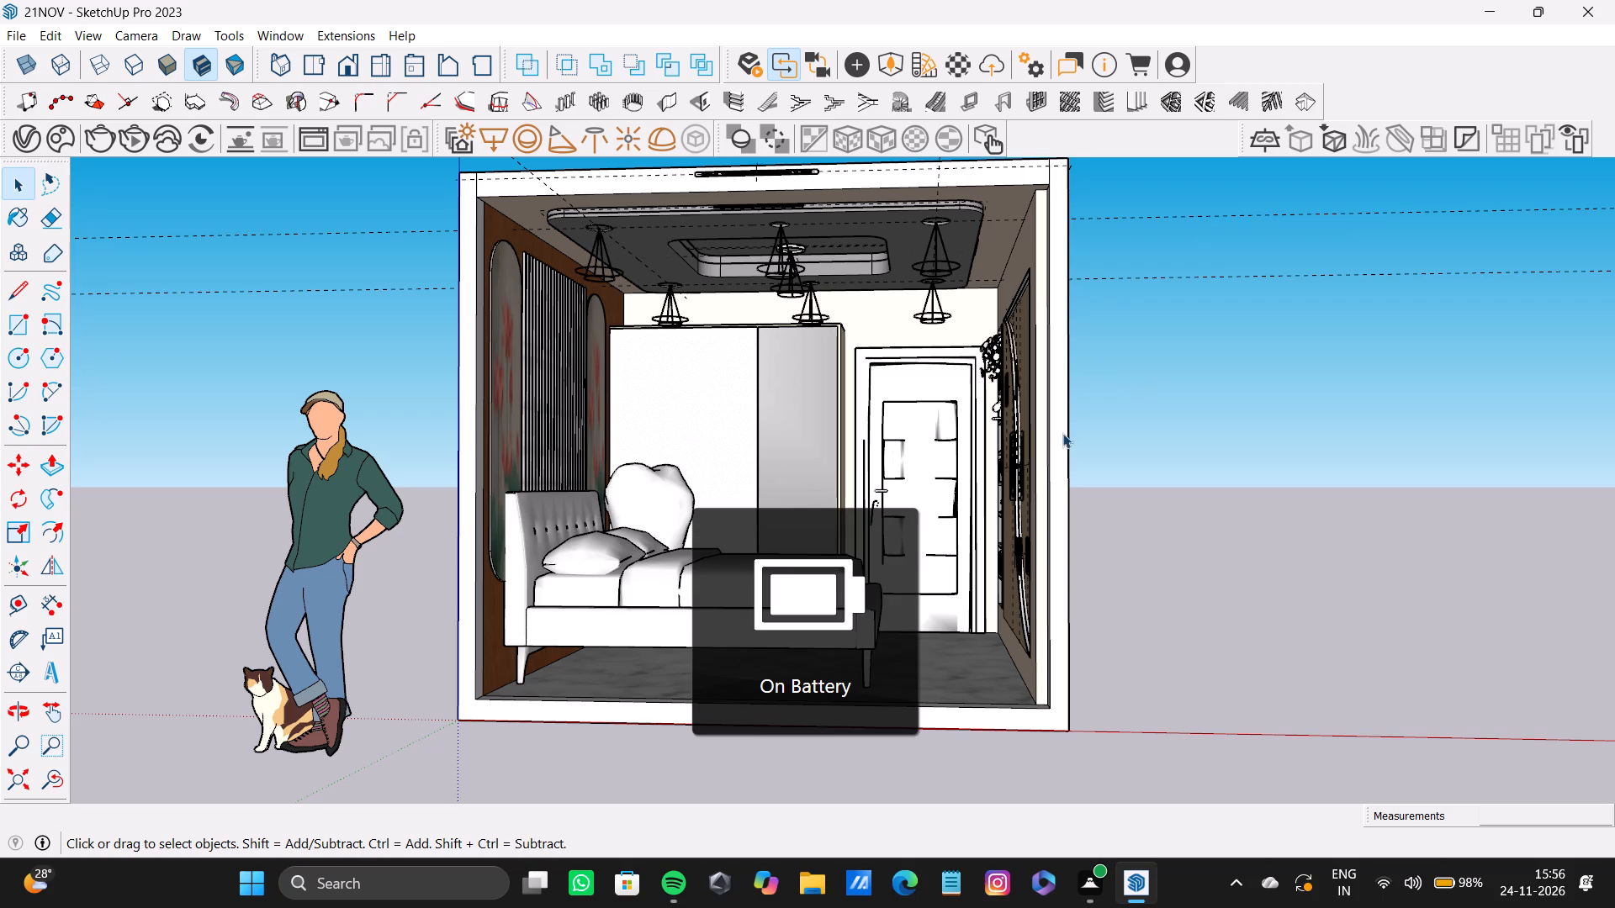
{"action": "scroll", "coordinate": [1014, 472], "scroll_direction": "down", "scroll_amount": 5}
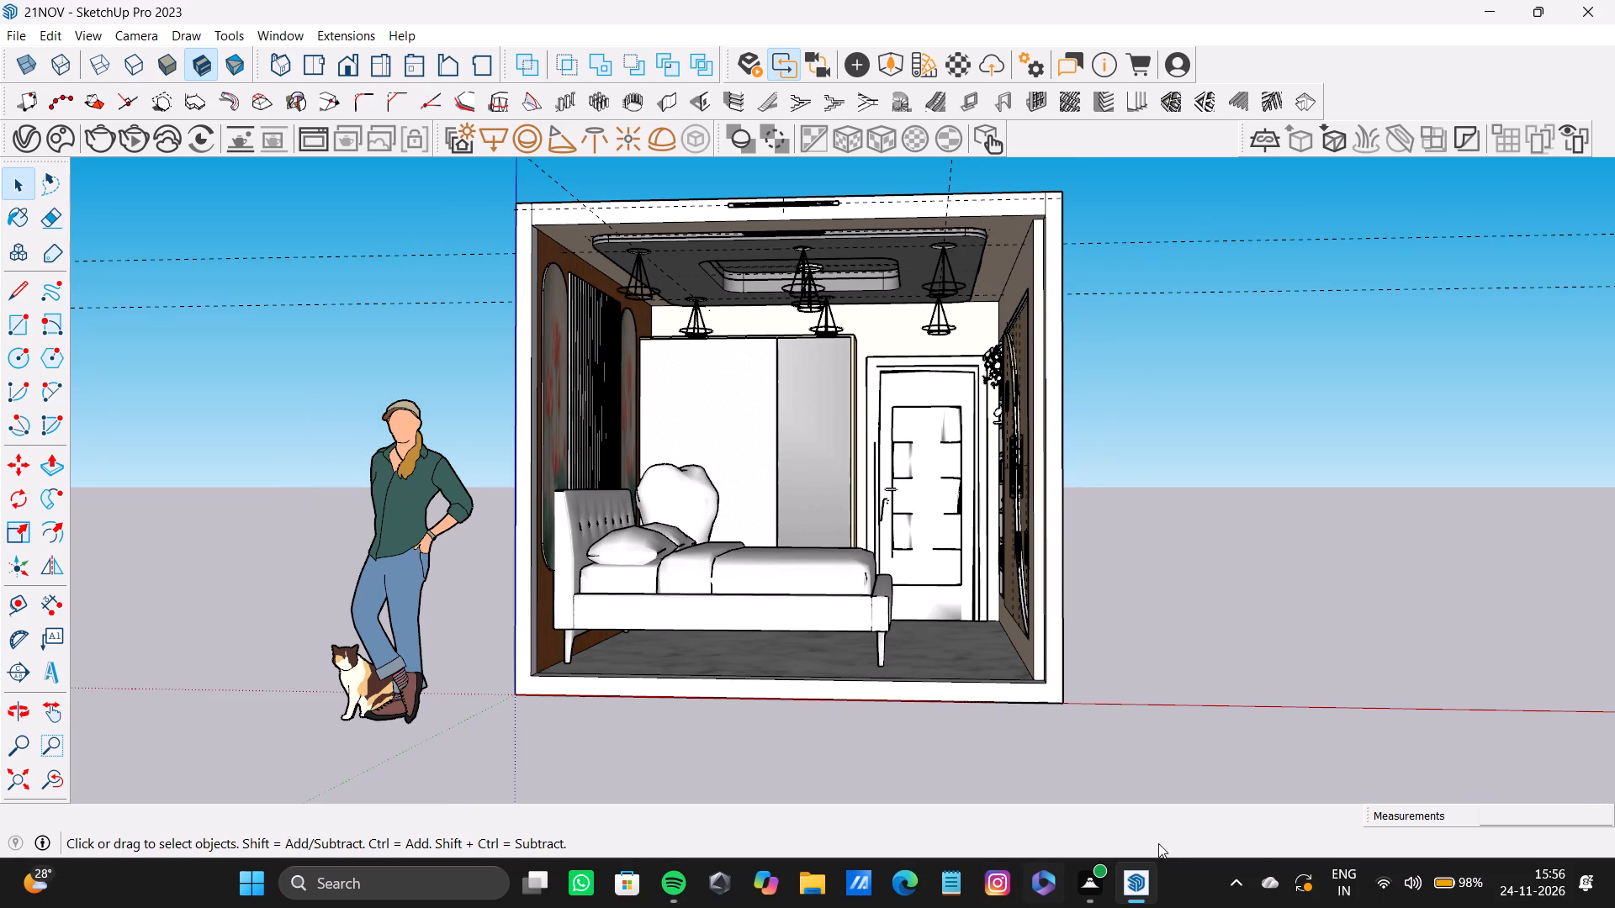